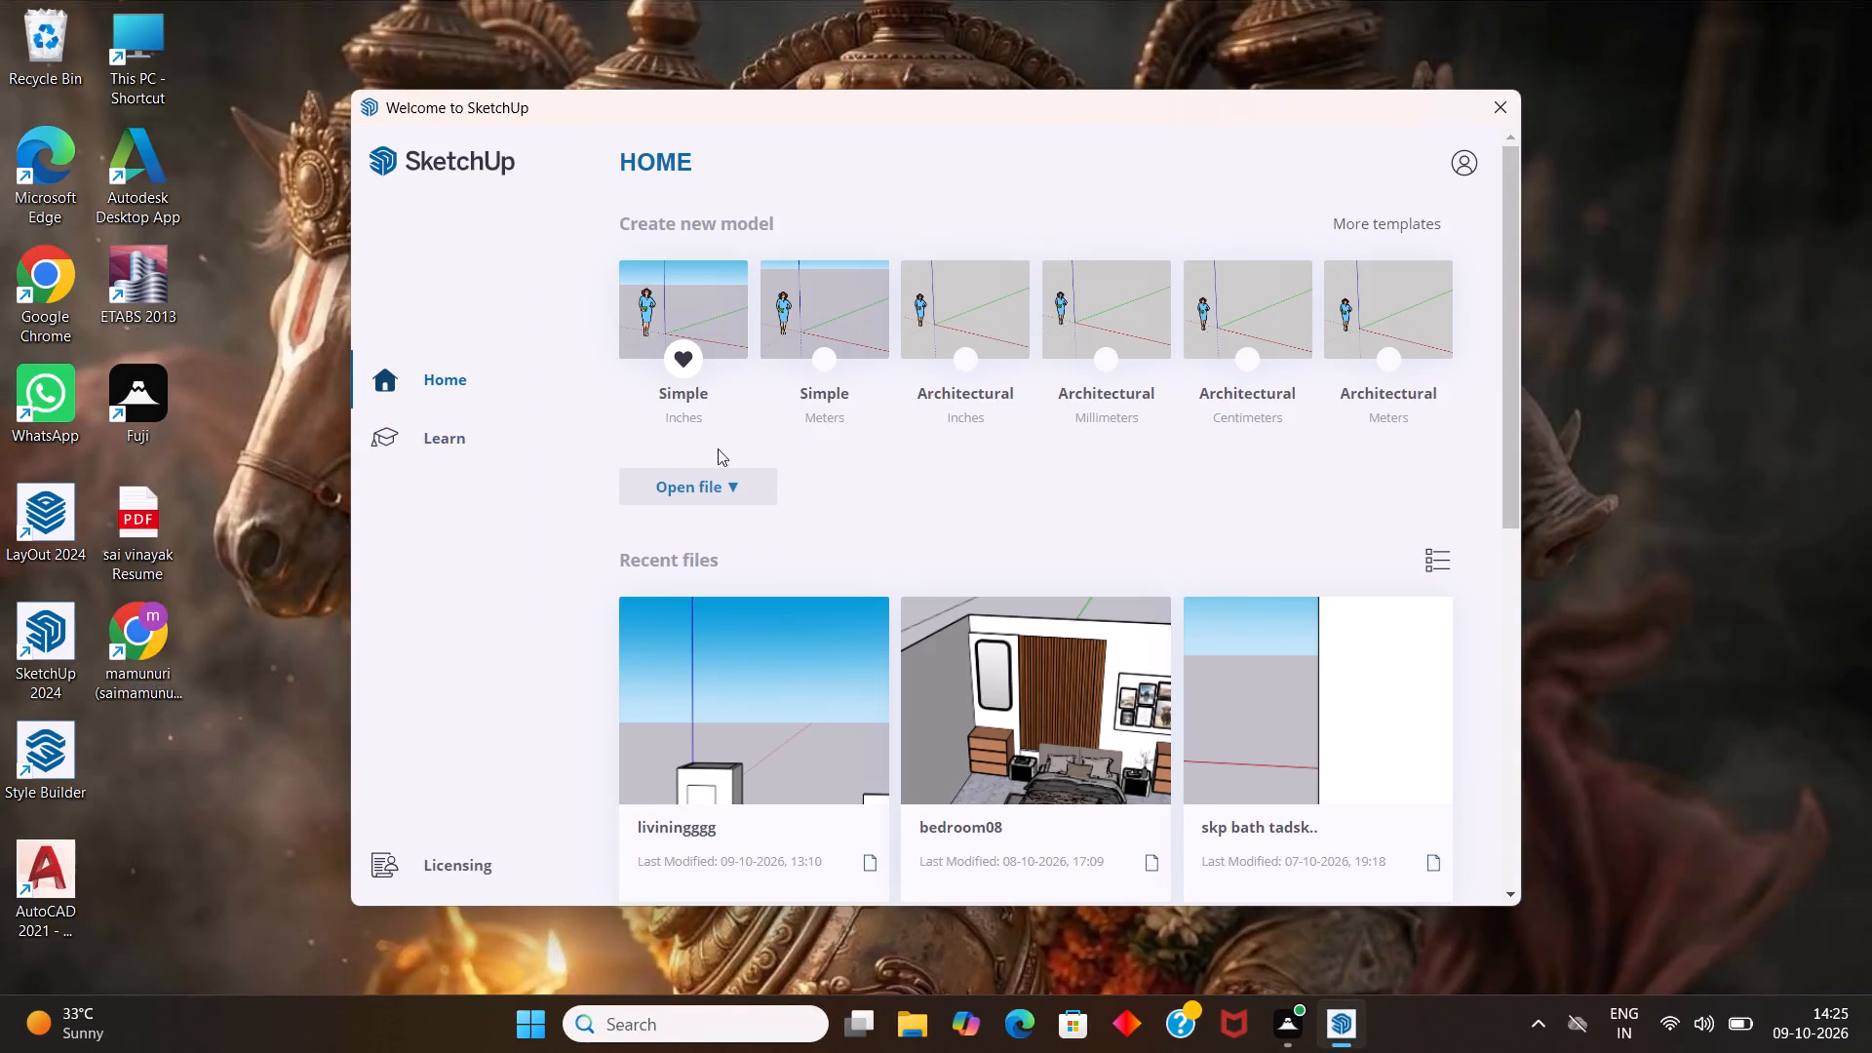
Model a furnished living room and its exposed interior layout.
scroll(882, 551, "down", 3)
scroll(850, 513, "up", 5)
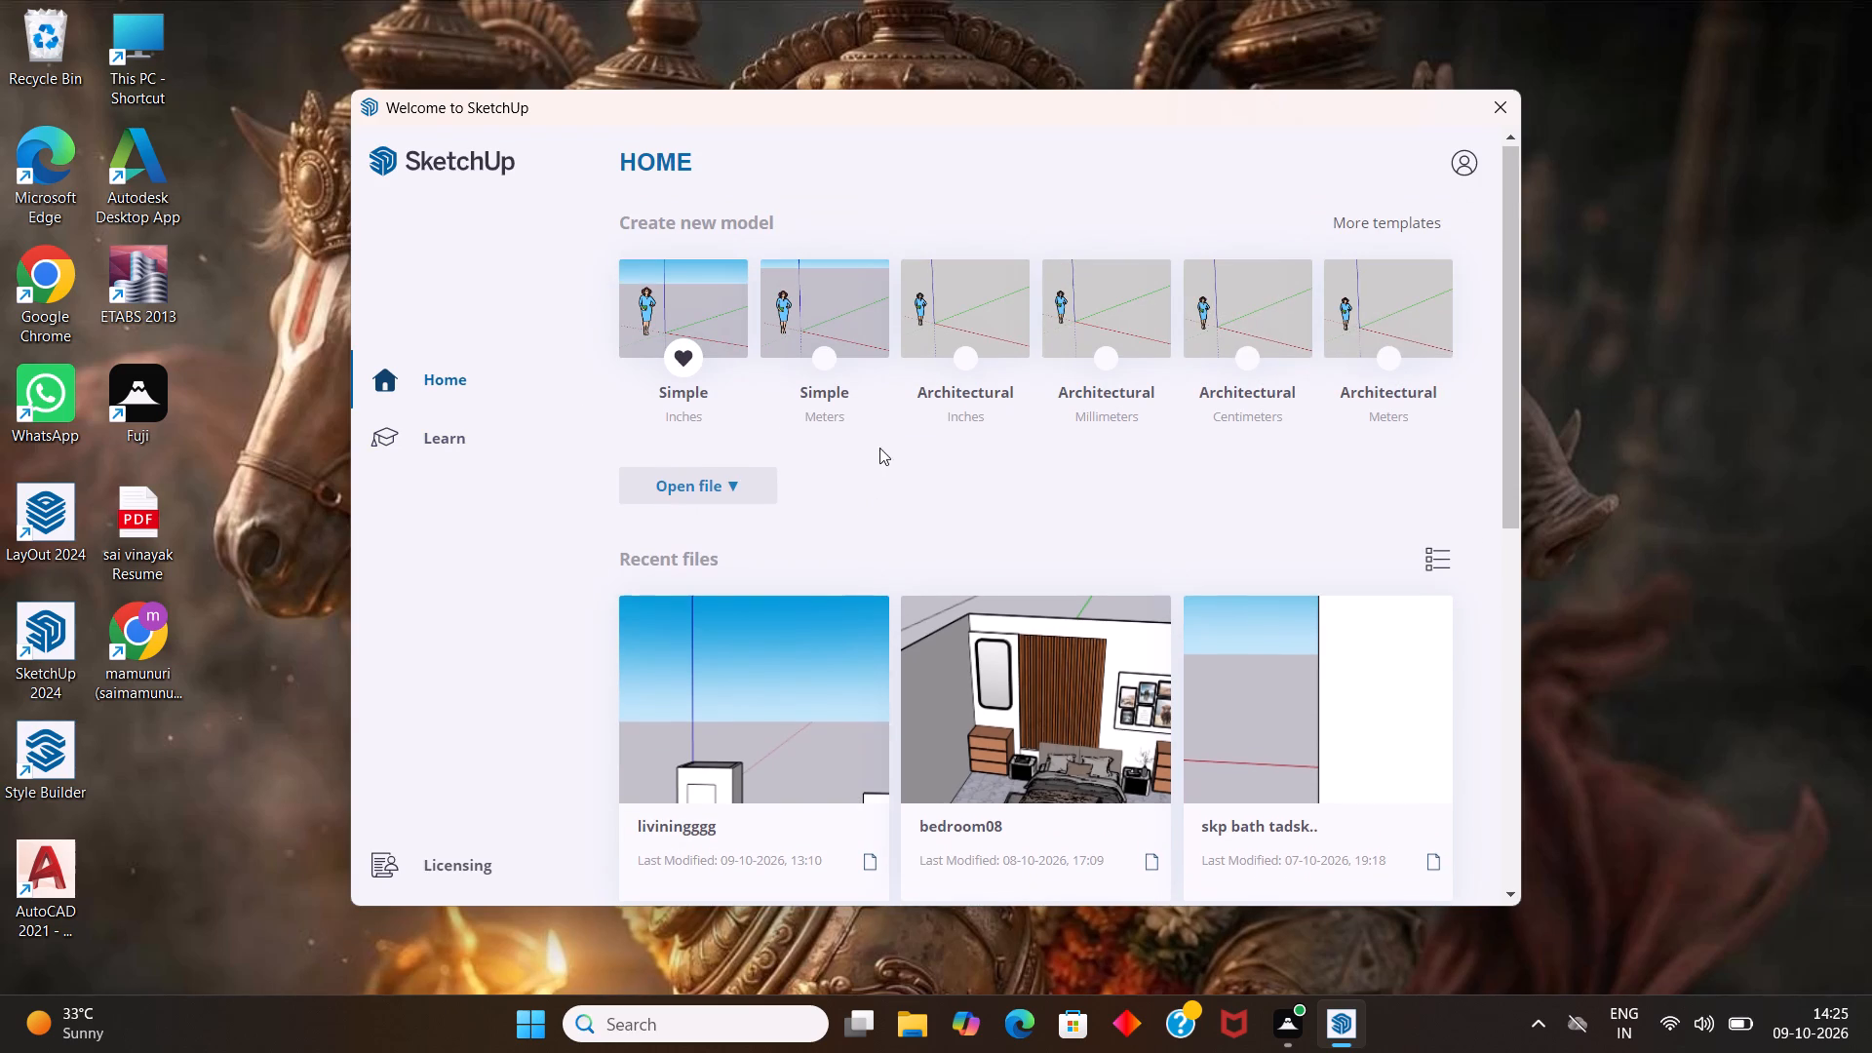
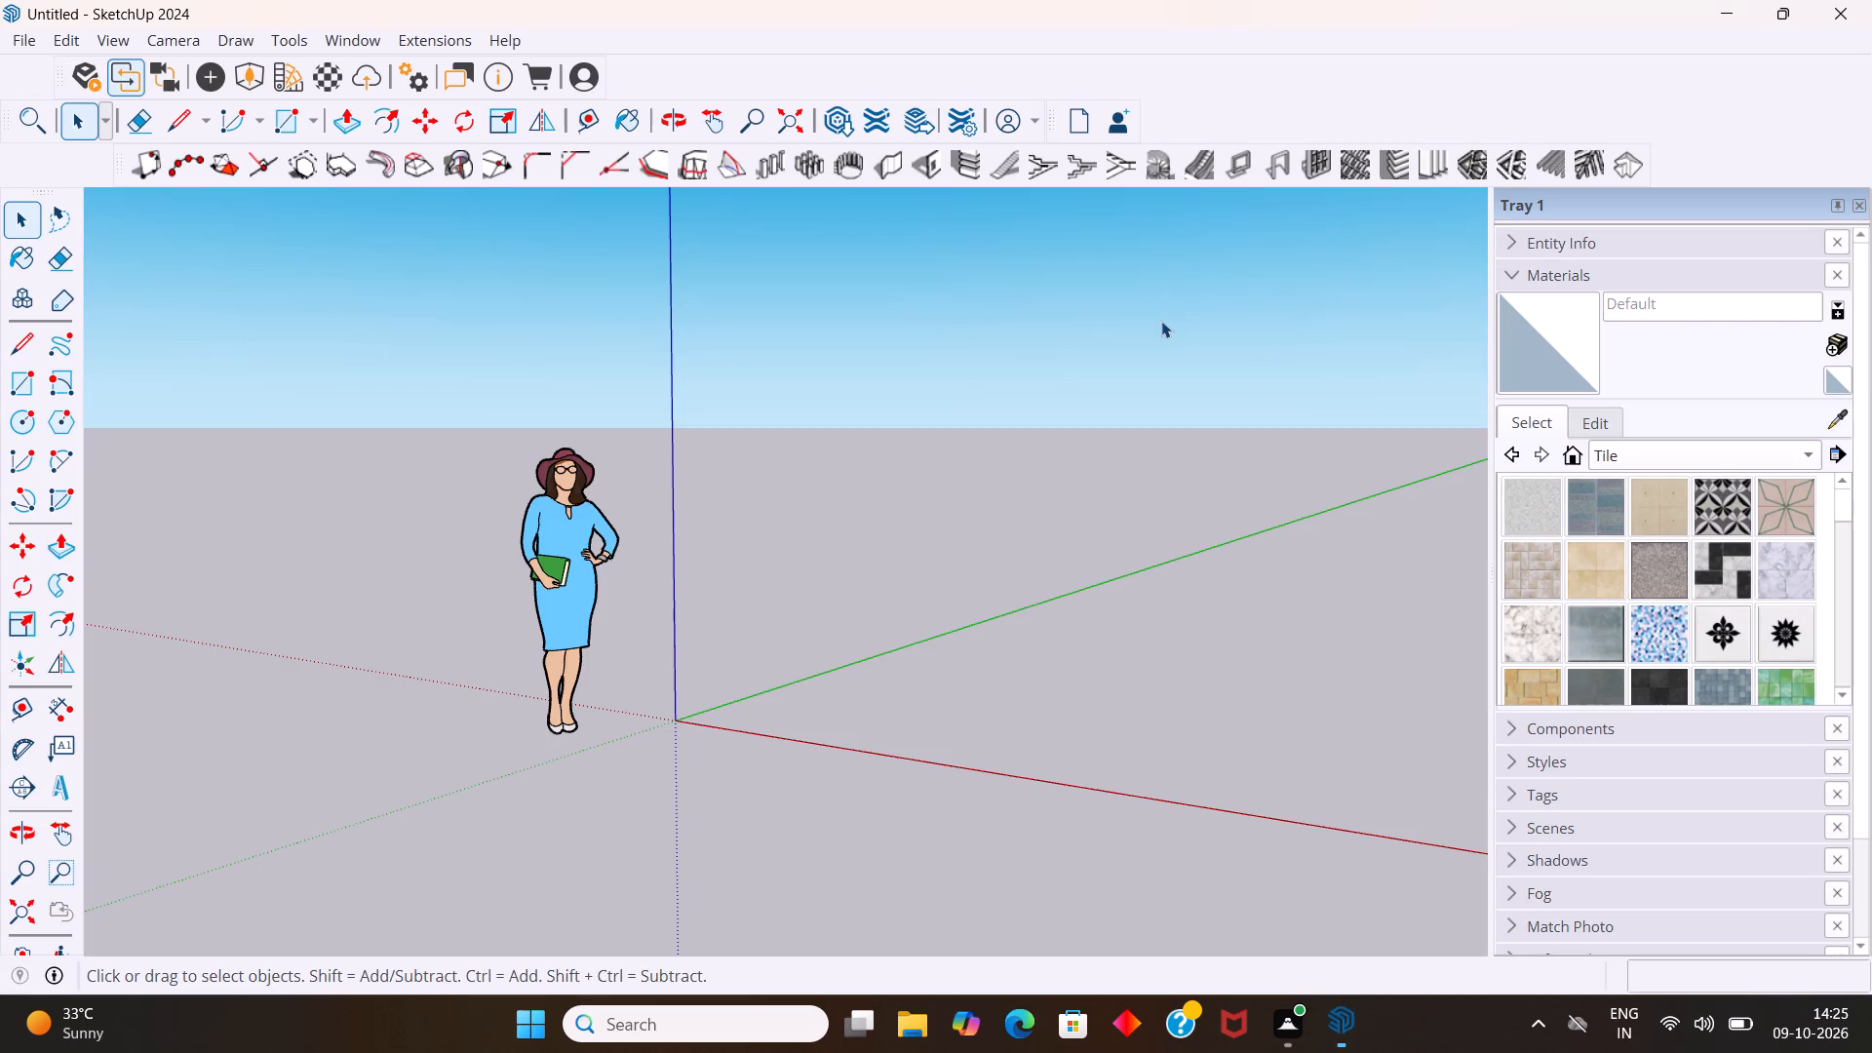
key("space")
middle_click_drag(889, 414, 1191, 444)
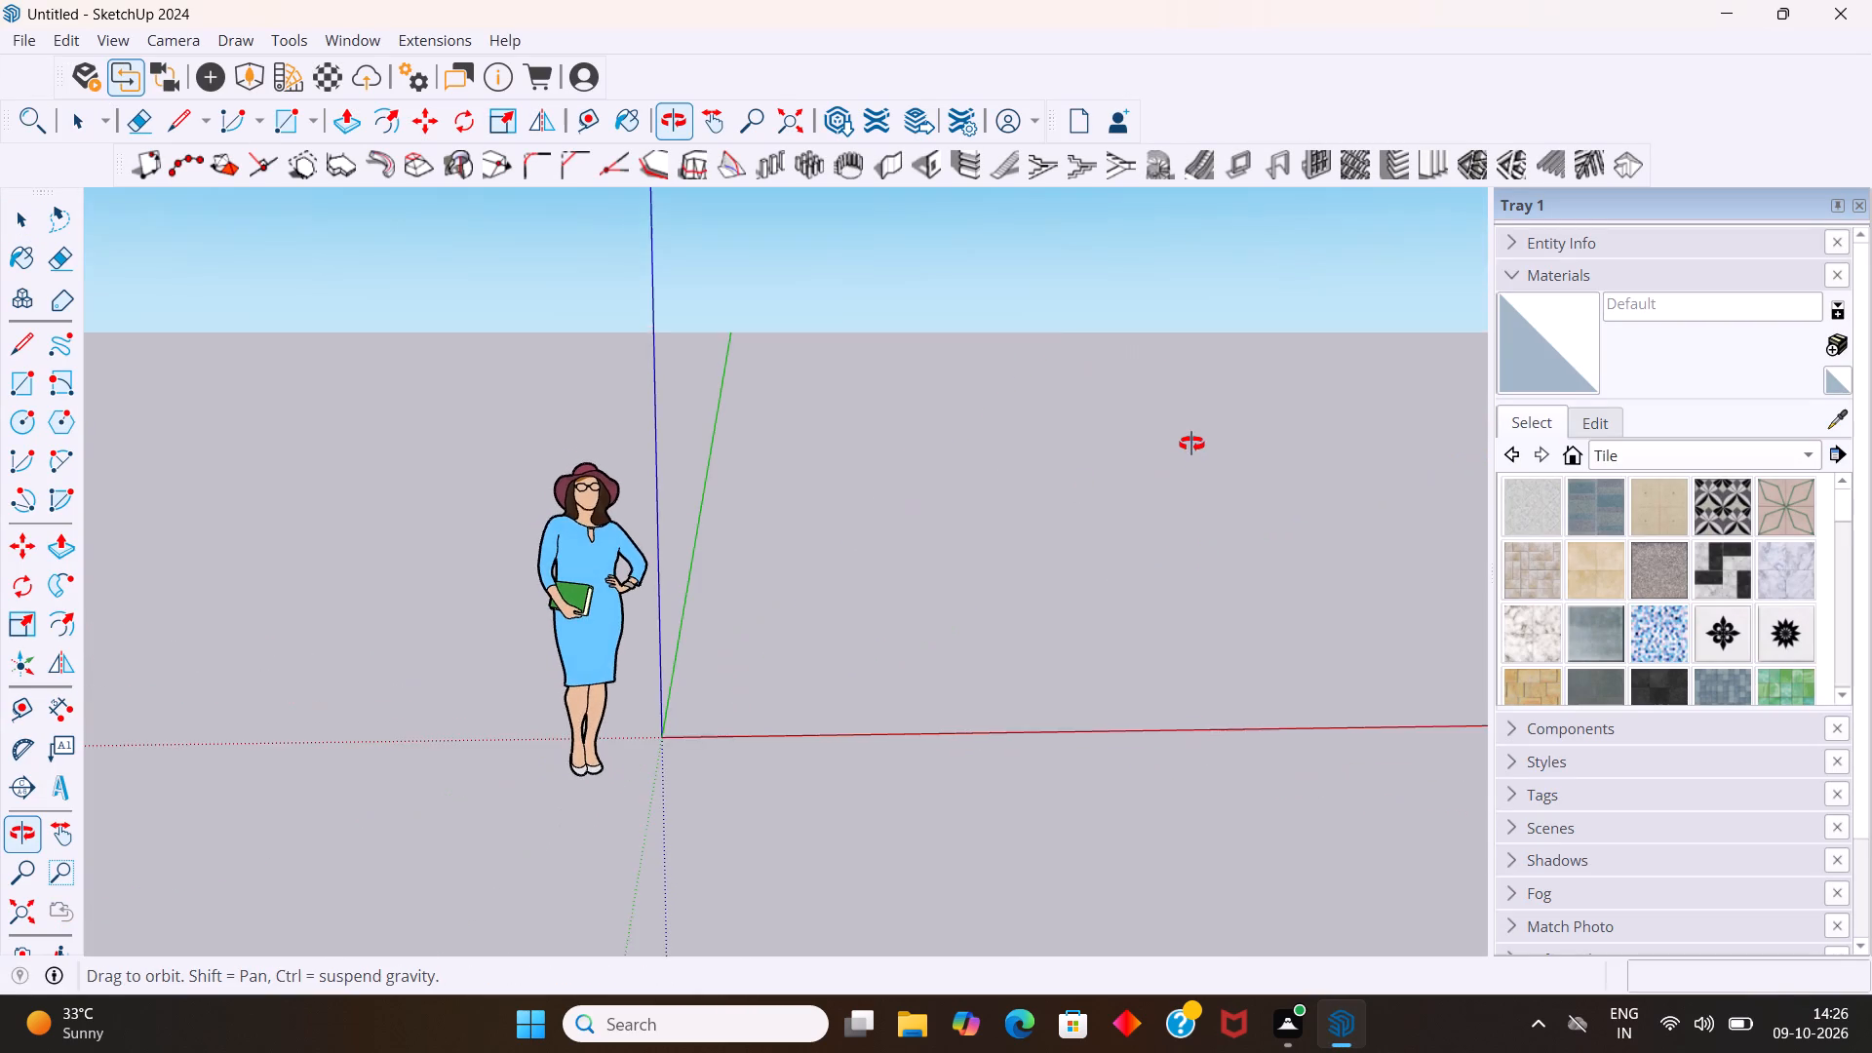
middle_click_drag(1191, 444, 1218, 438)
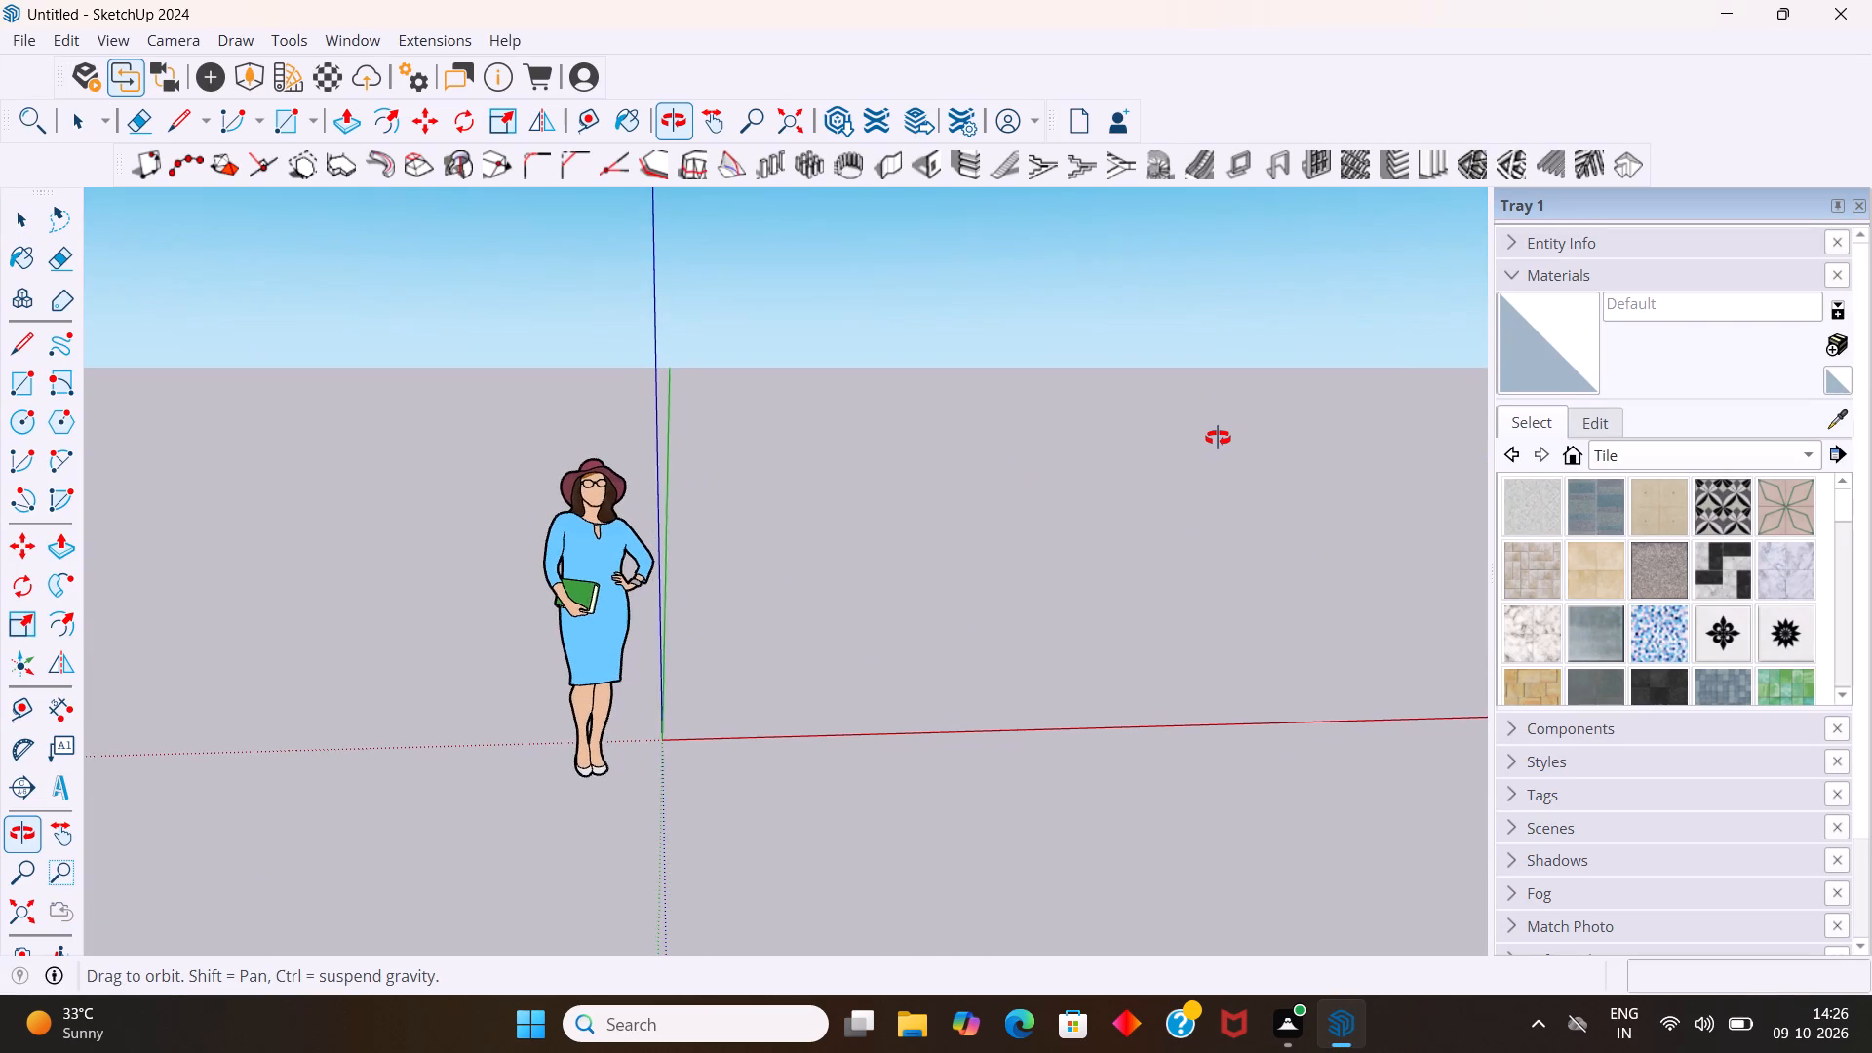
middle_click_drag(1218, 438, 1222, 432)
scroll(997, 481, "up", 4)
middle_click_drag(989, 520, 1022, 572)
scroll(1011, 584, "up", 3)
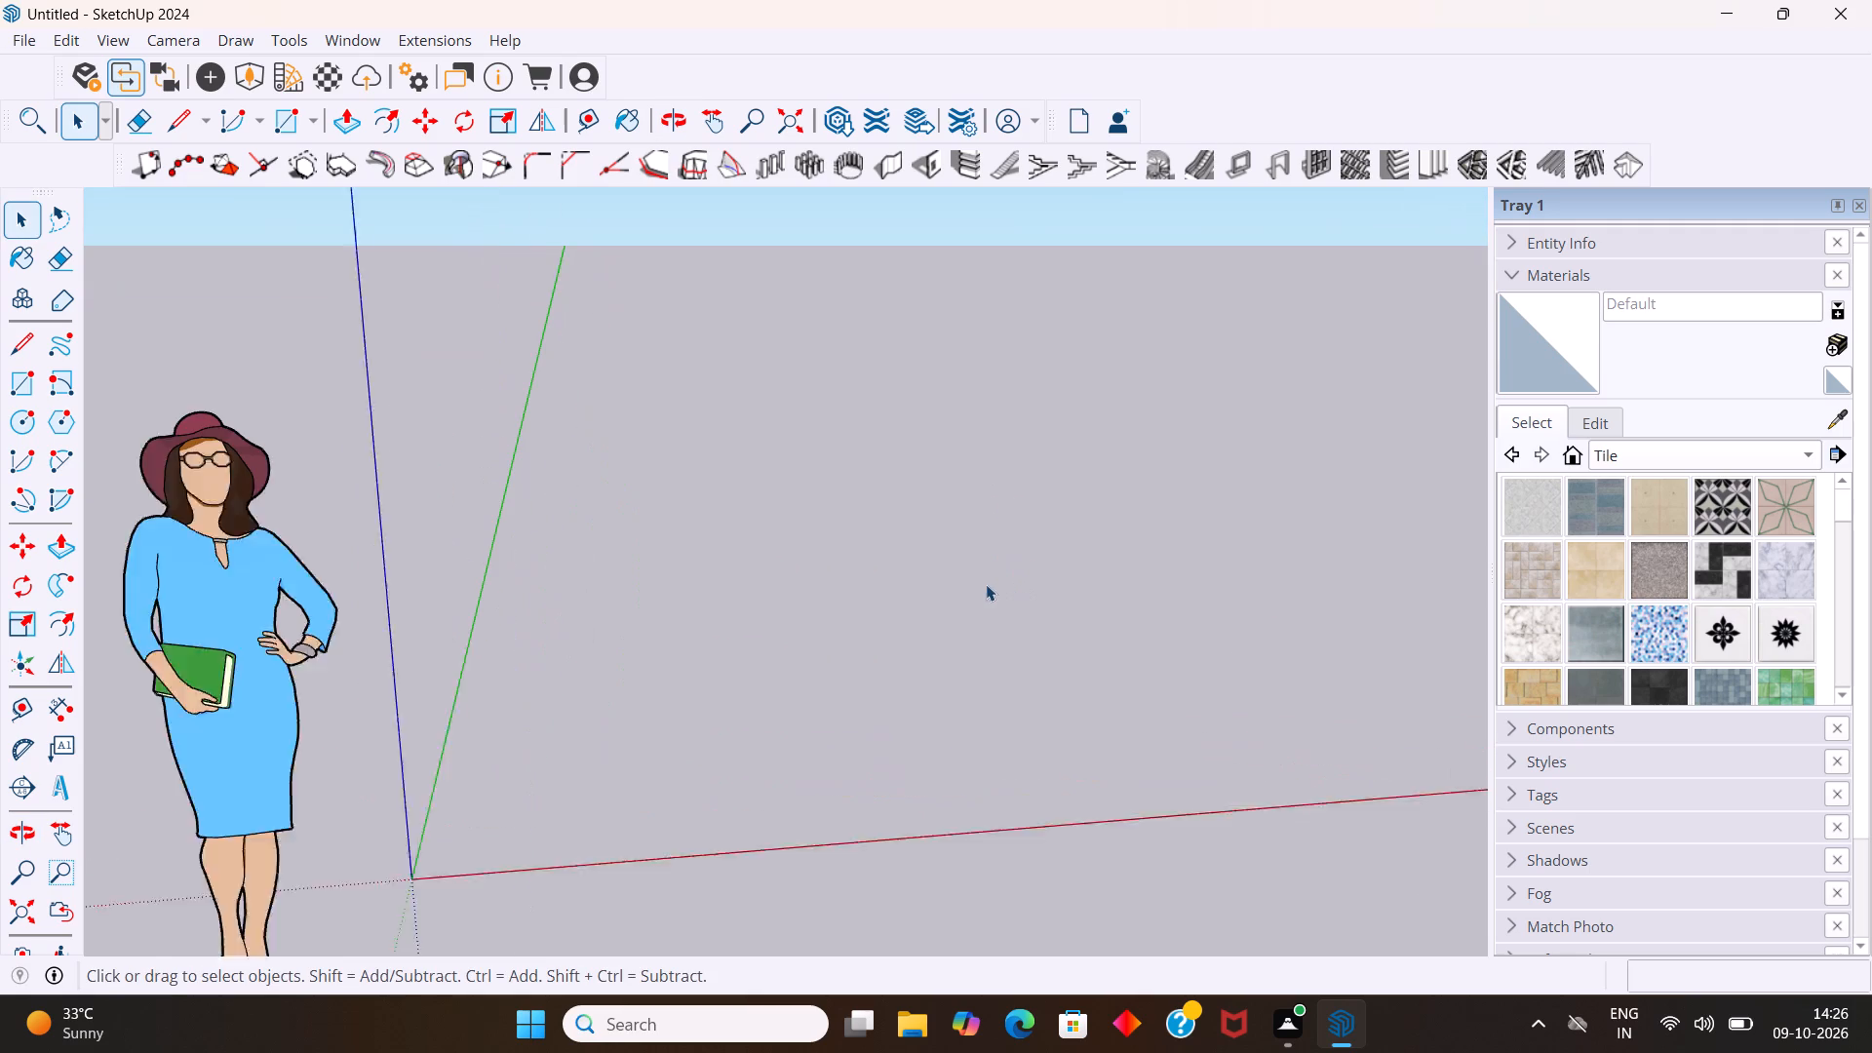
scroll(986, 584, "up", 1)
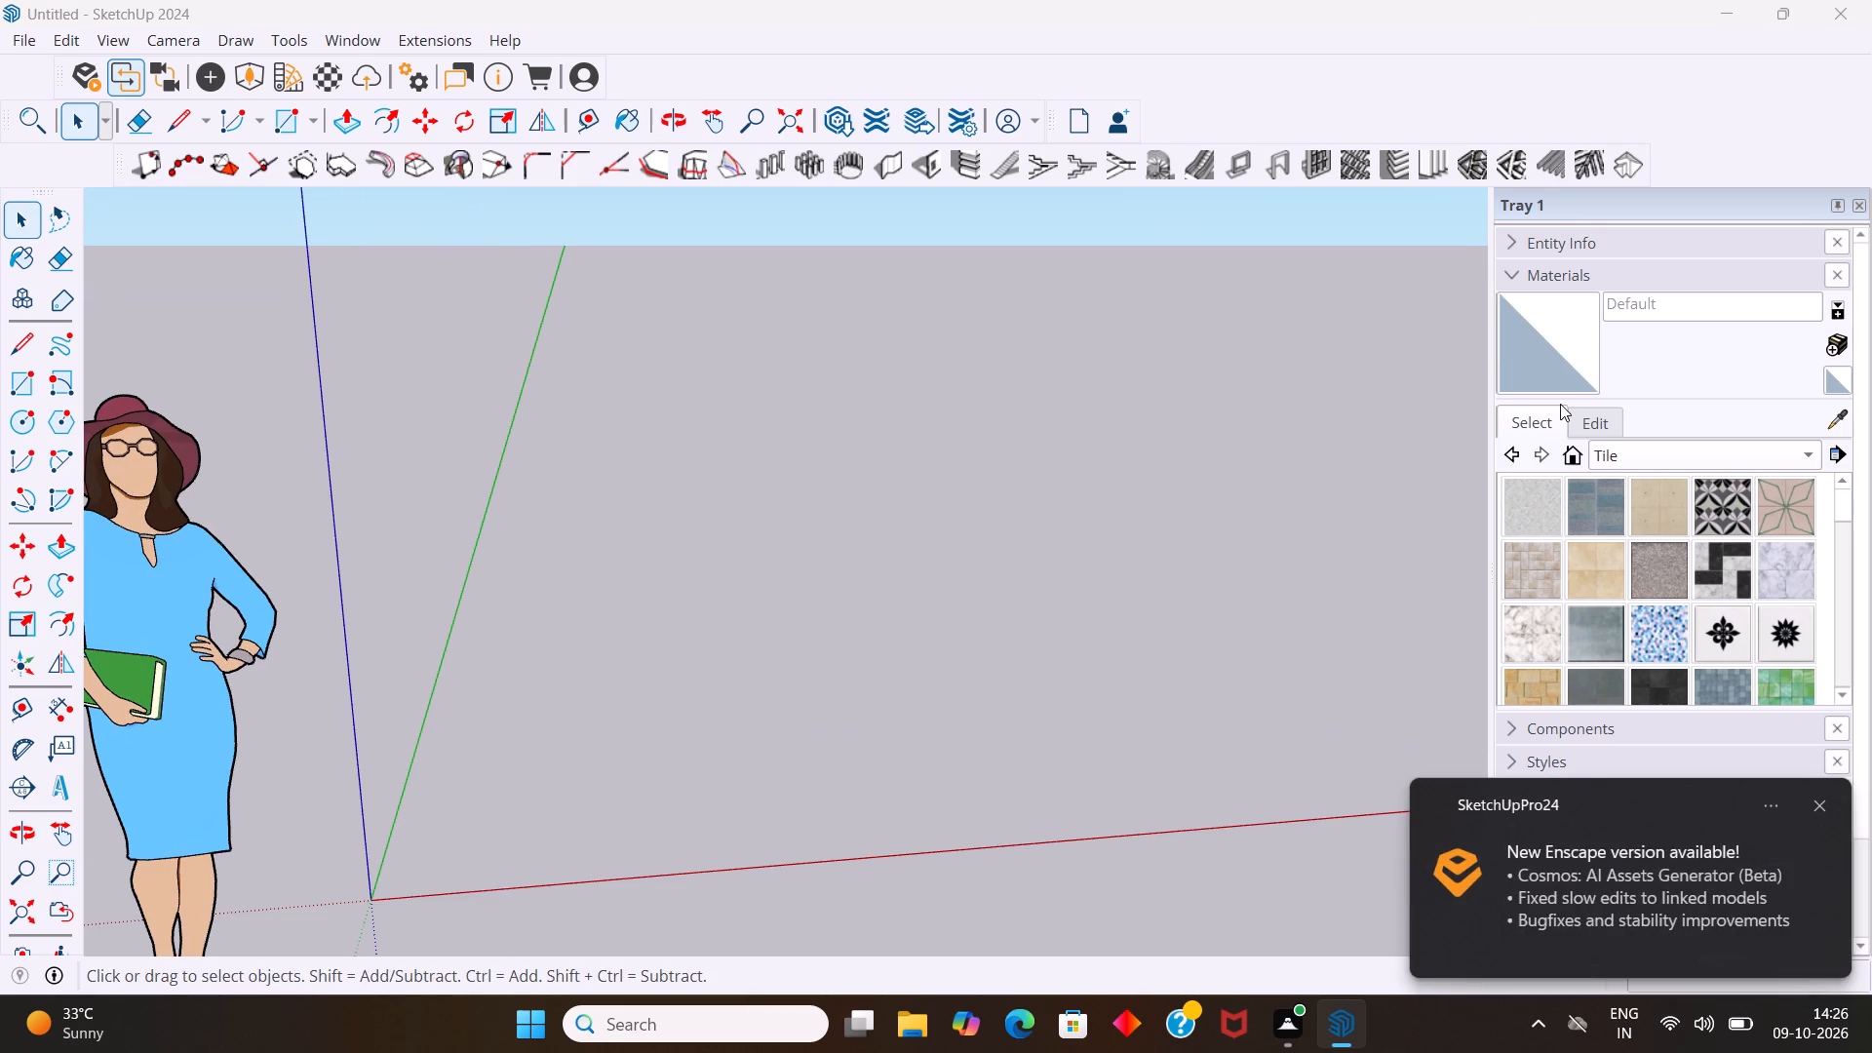
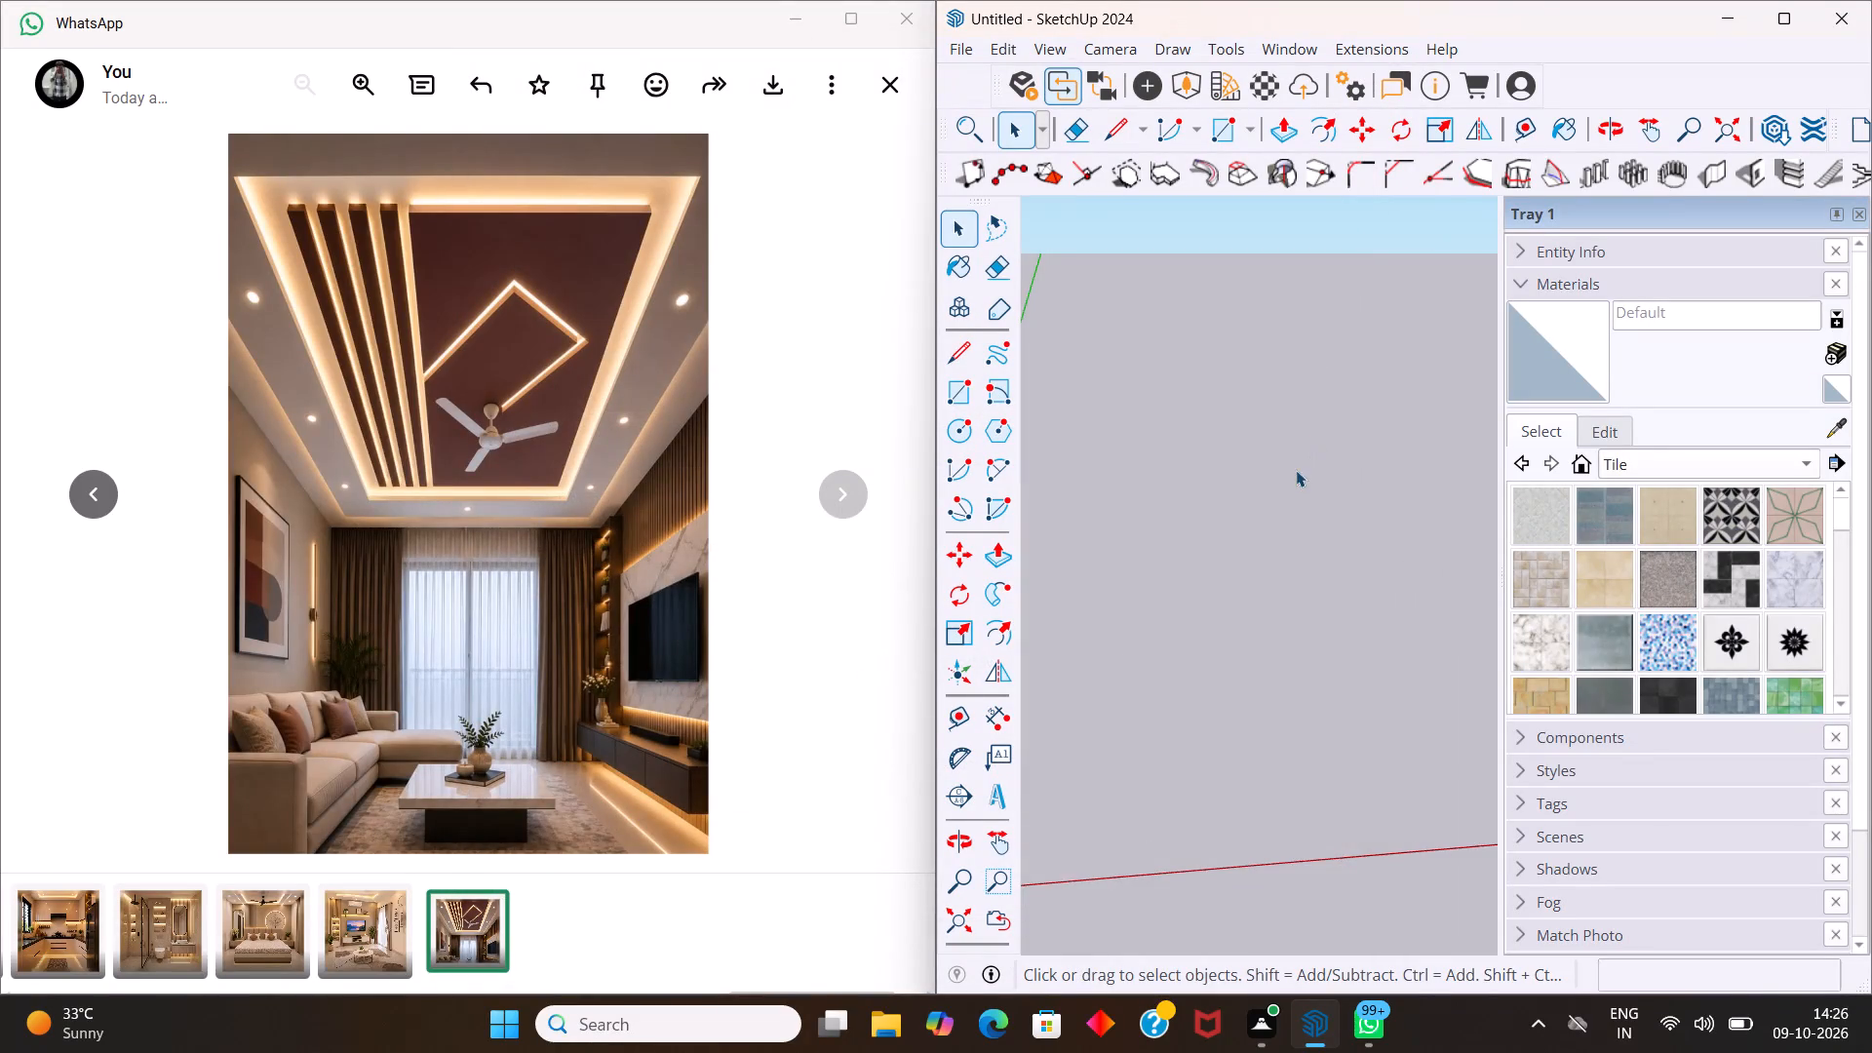
Hide Tray 1 to free up more modelling space around the scale figure and axes origin.
scroll(1294, 477, "down", 17)
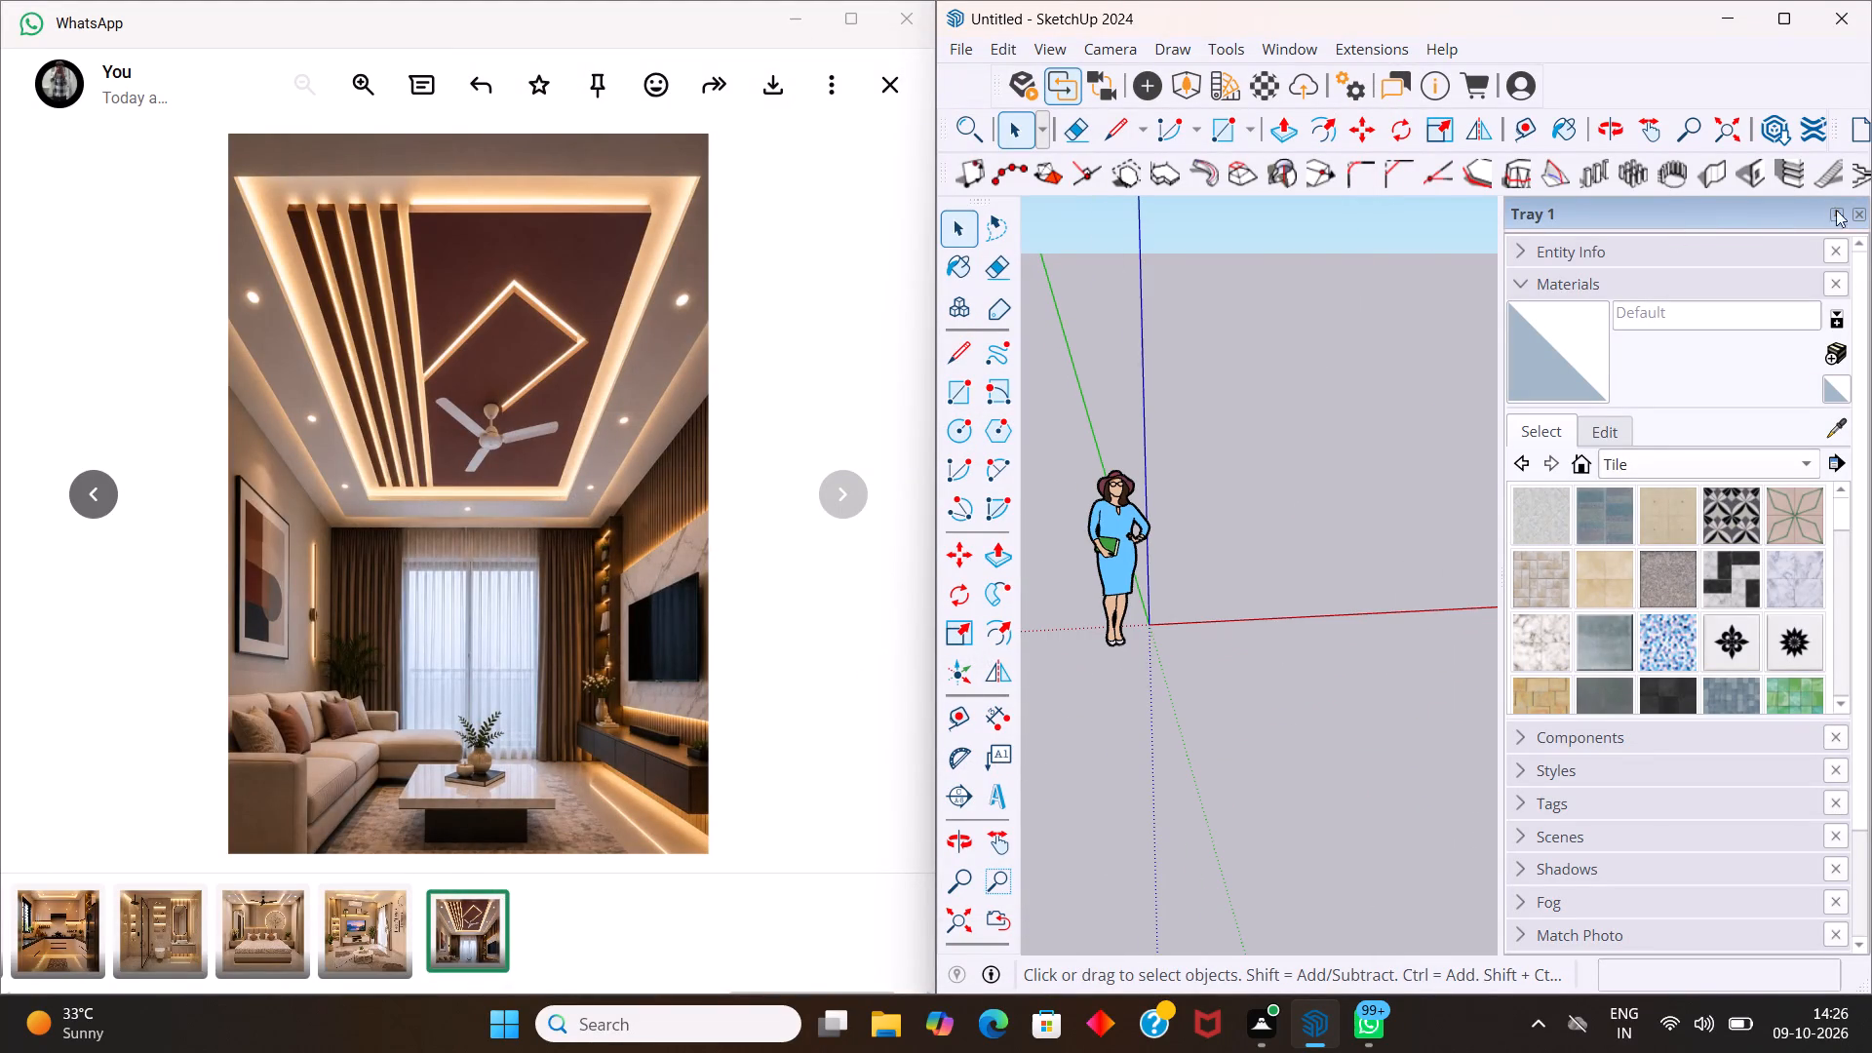
left_click(1864, 221)
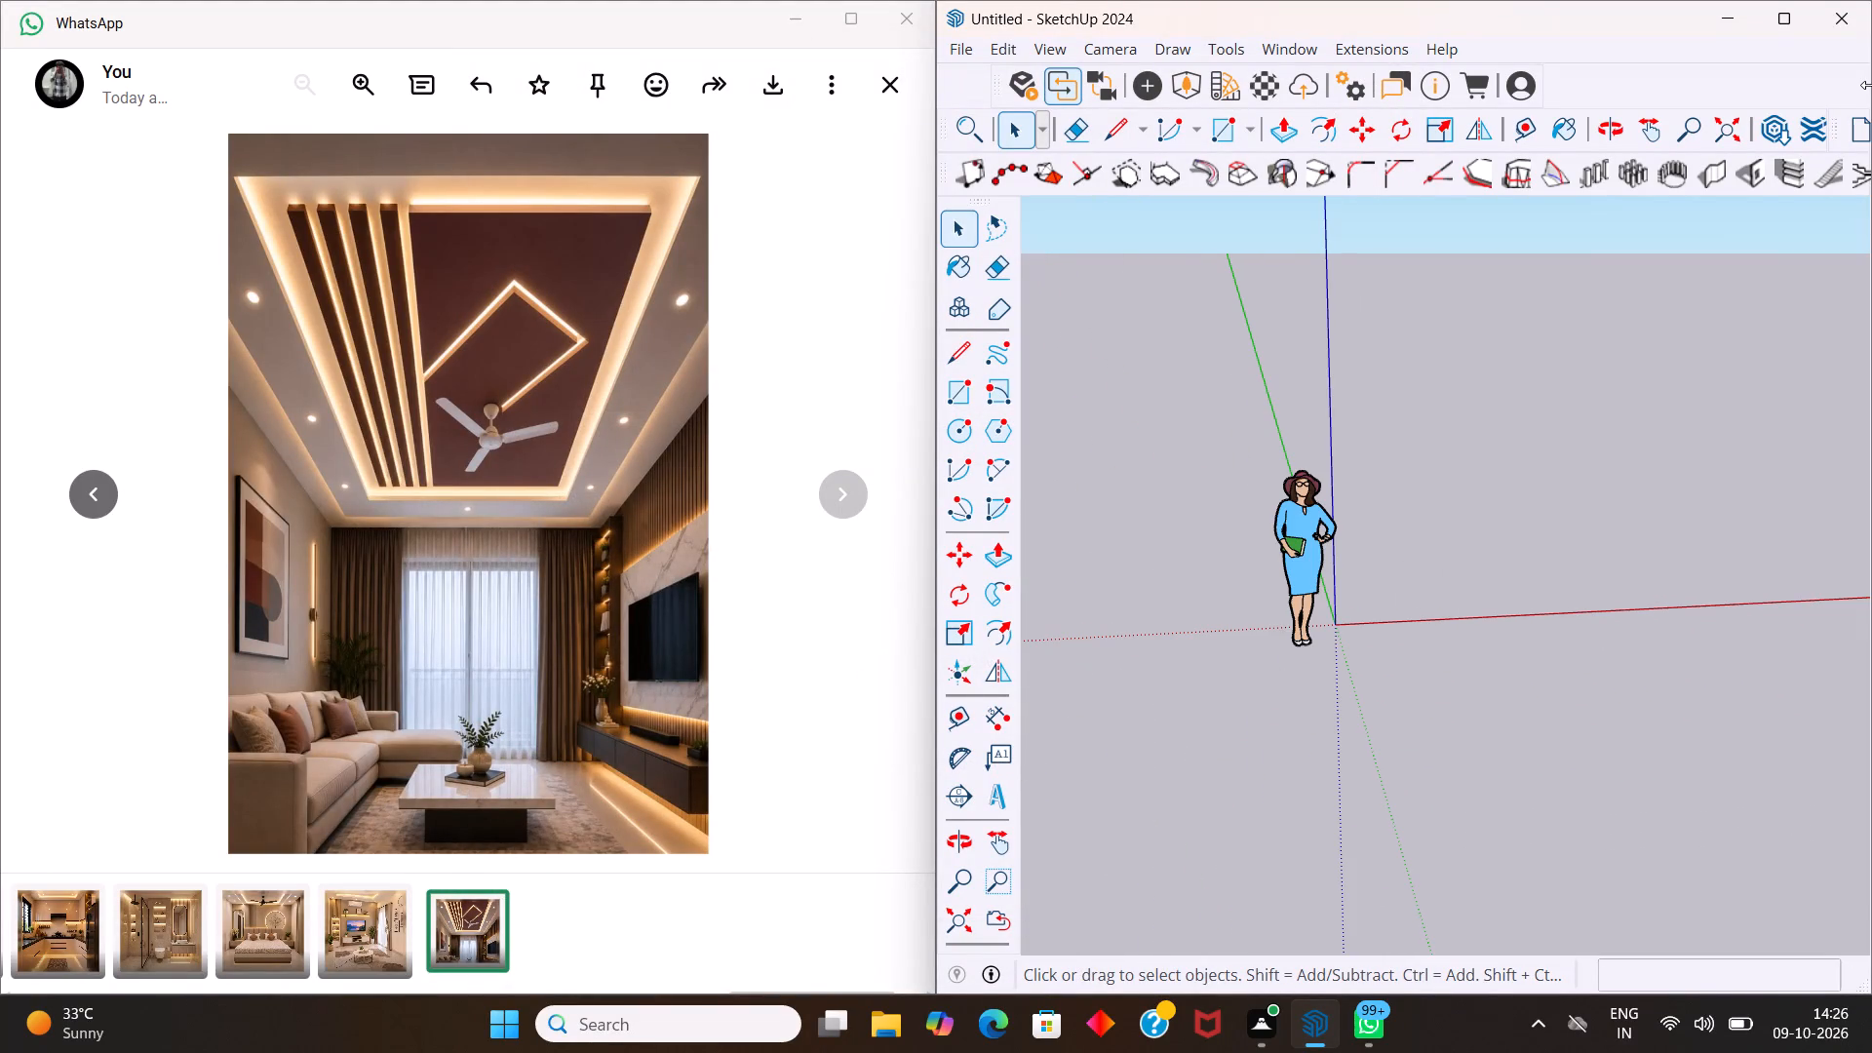
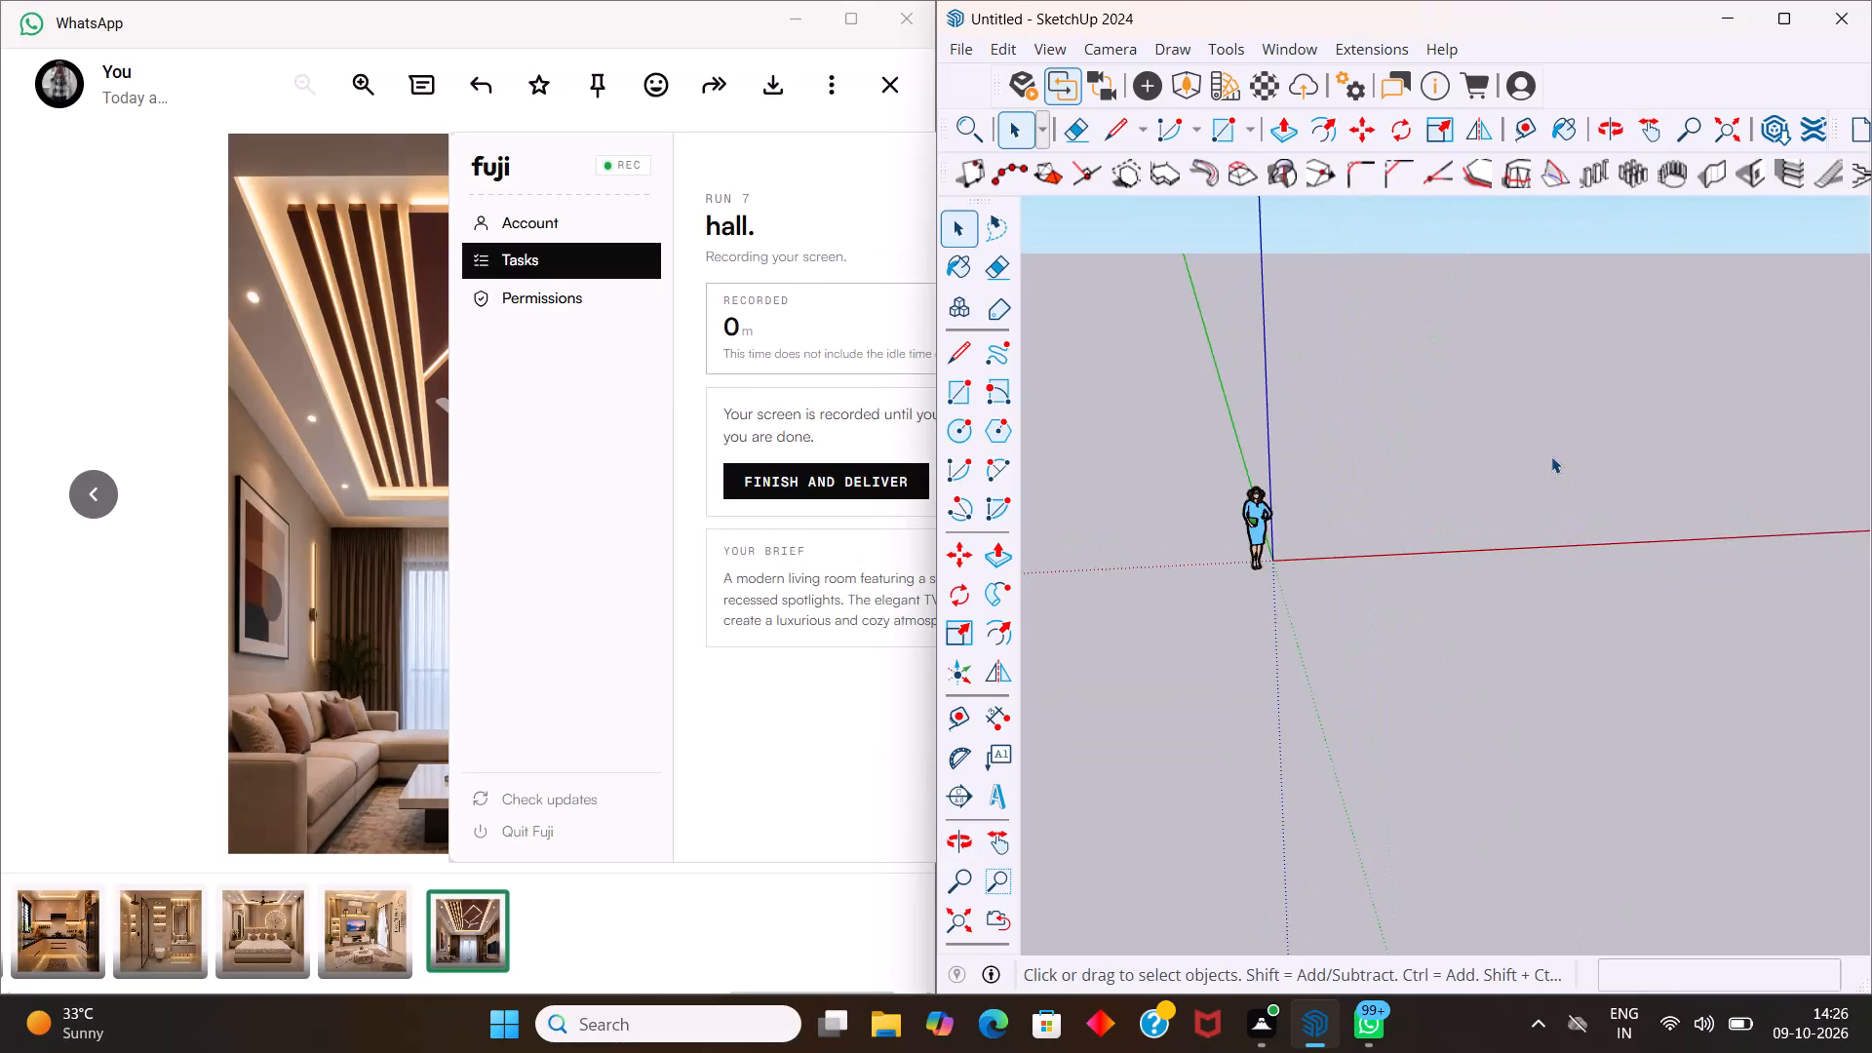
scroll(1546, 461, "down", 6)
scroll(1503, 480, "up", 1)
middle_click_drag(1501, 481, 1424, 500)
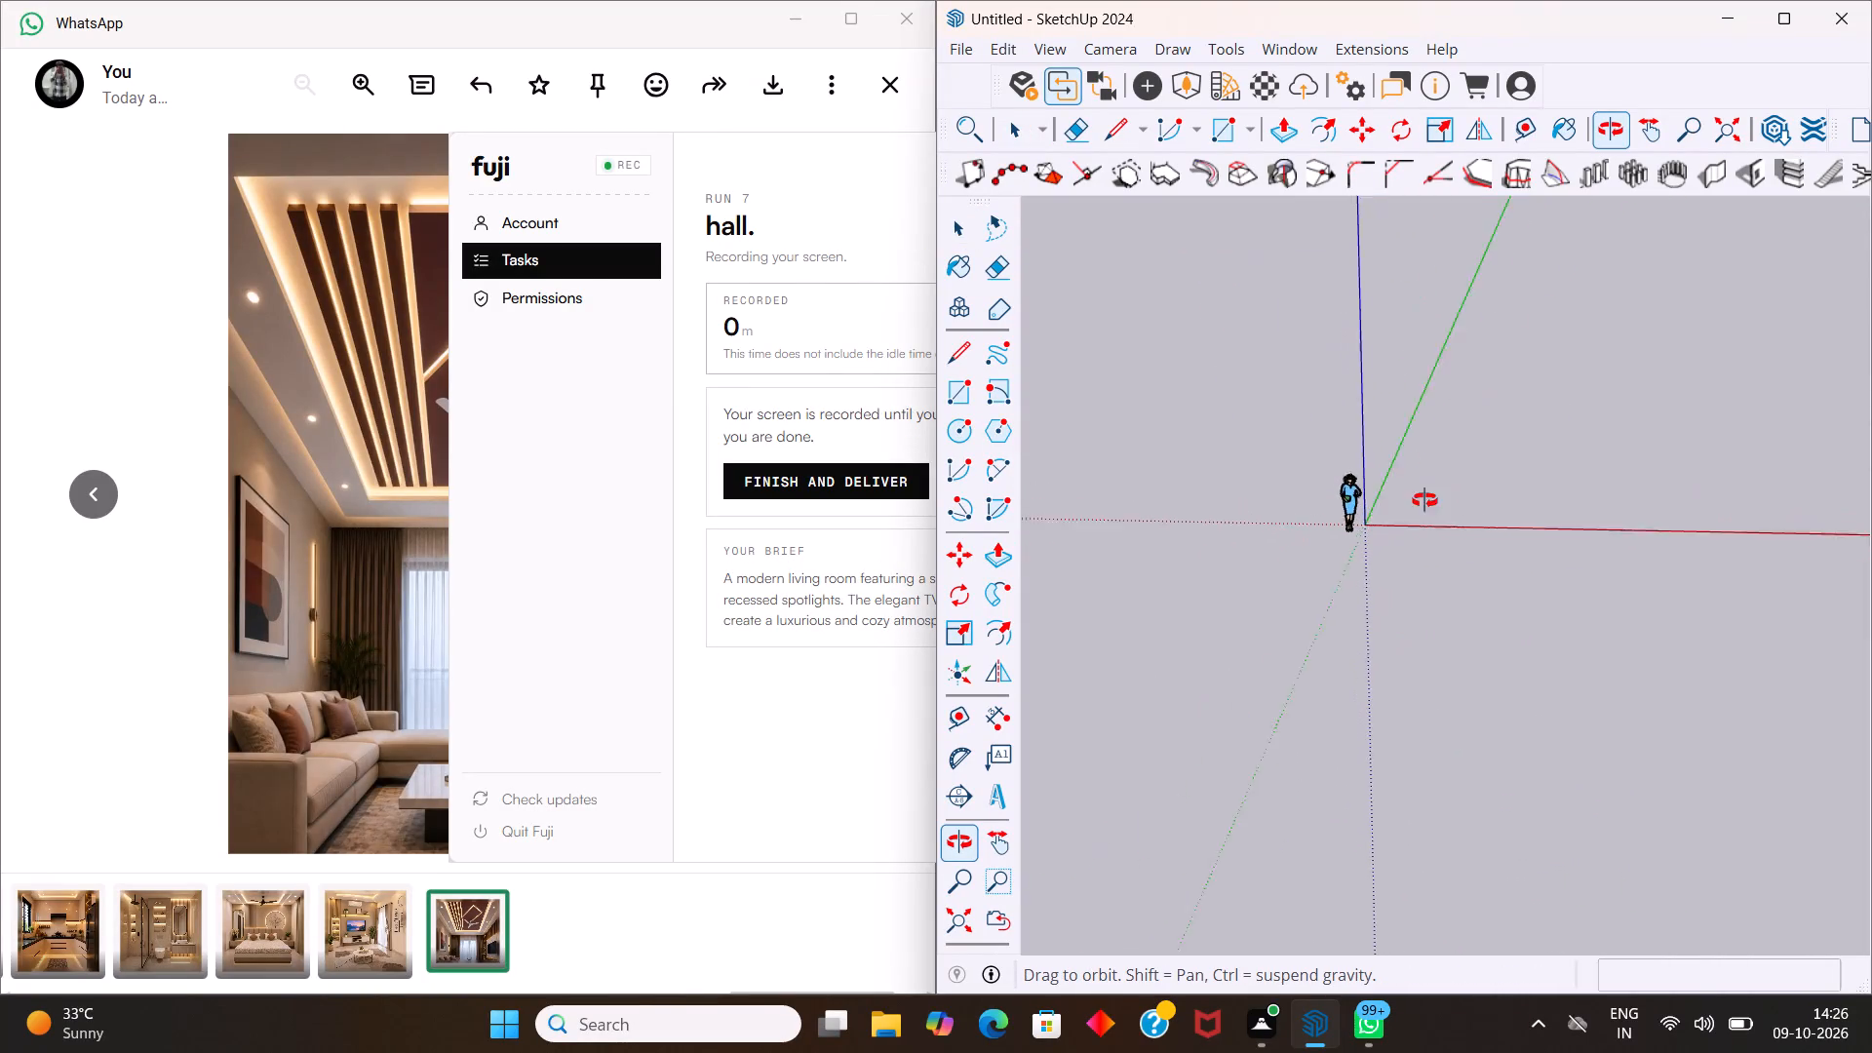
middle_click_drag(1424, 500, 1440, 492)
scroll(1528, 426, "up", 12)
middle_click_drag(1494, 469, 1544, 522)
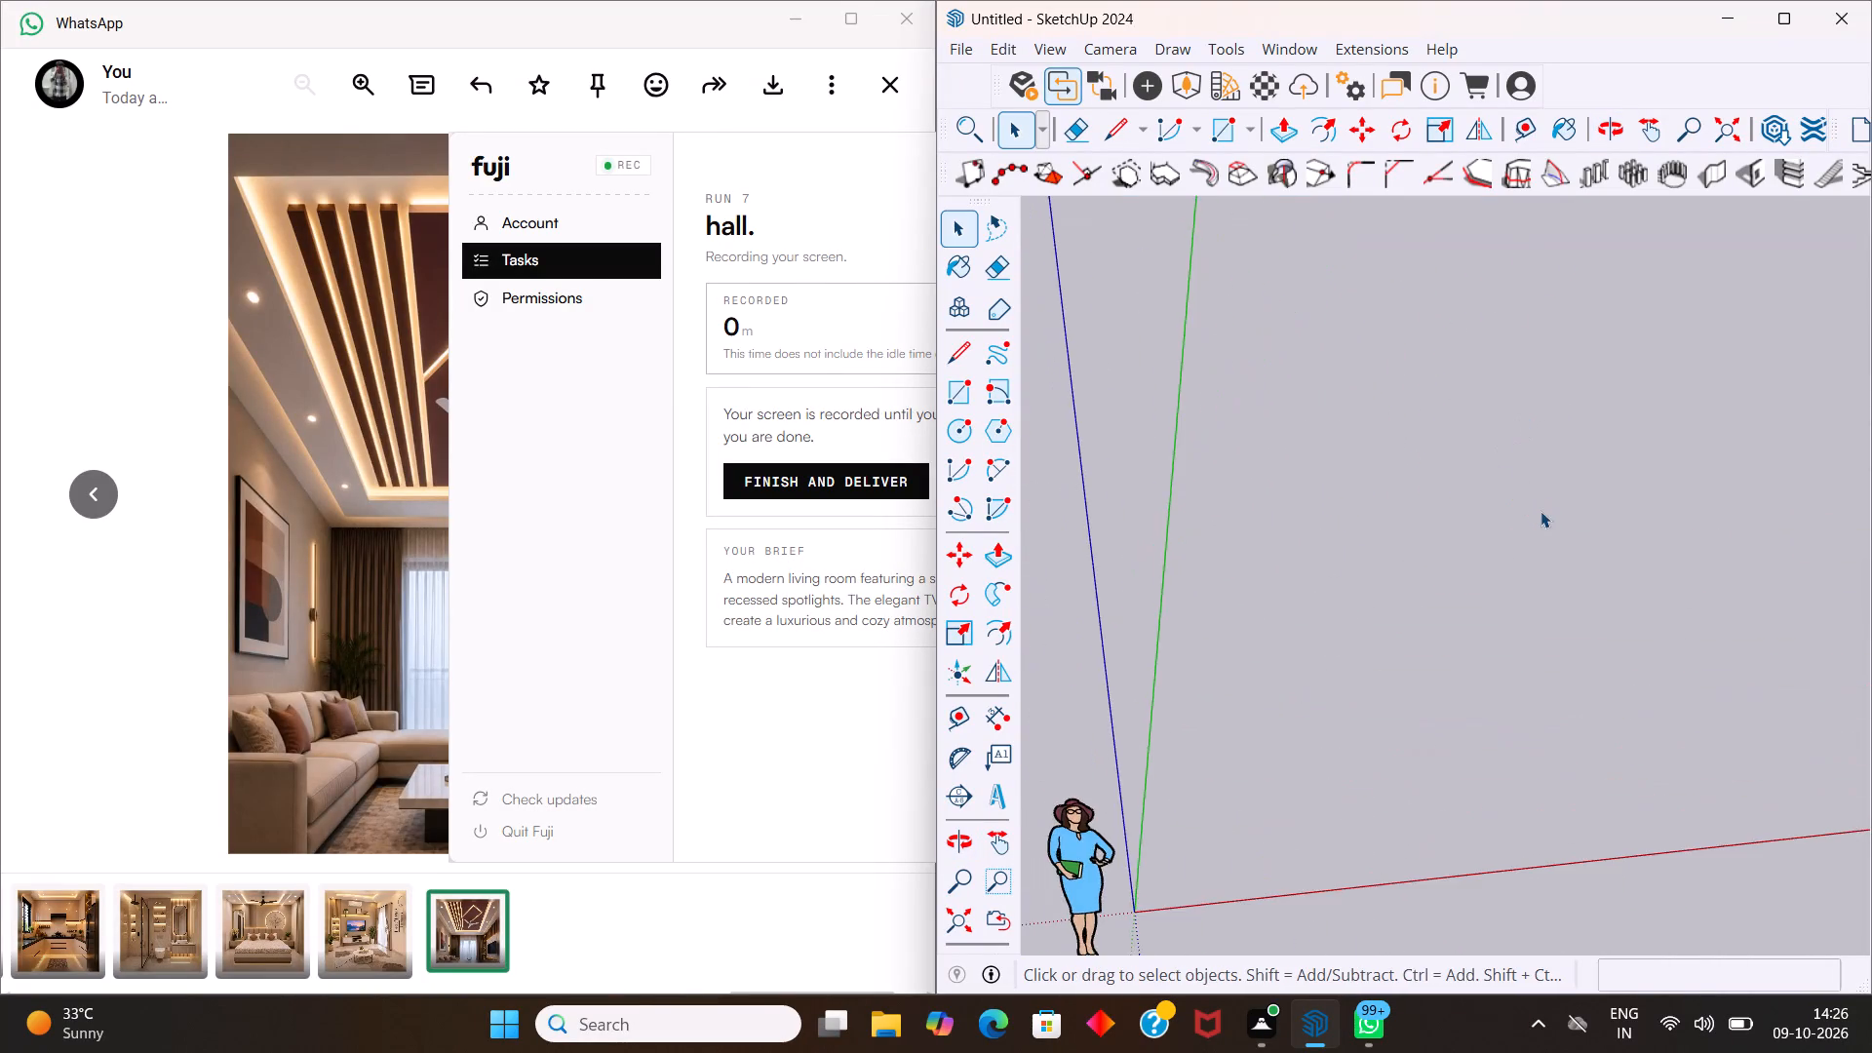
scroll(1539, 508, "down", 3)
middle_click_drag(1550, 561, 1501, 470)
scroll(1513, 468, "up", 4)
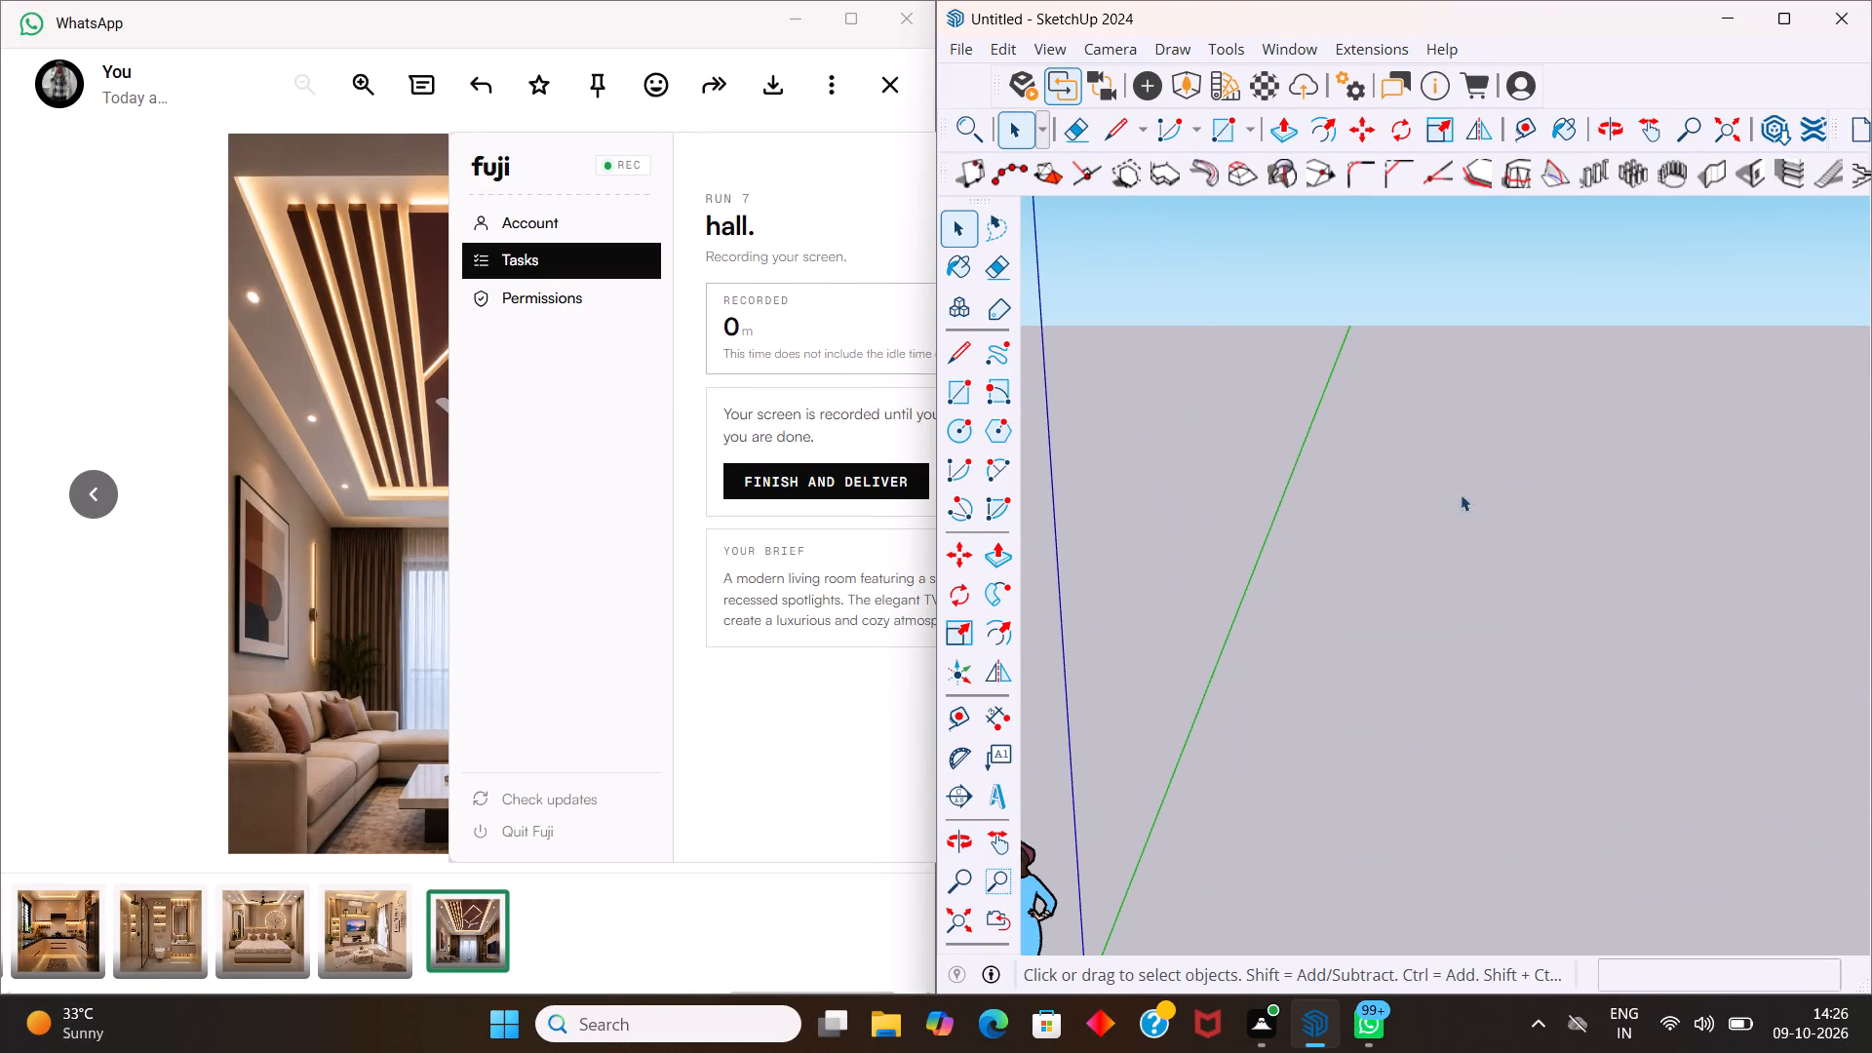
Widen the modelling window beside the reference photo, narrowing the photo window to about two fifths of the screen width.
left_click_drag(929, 514, 882, 520)
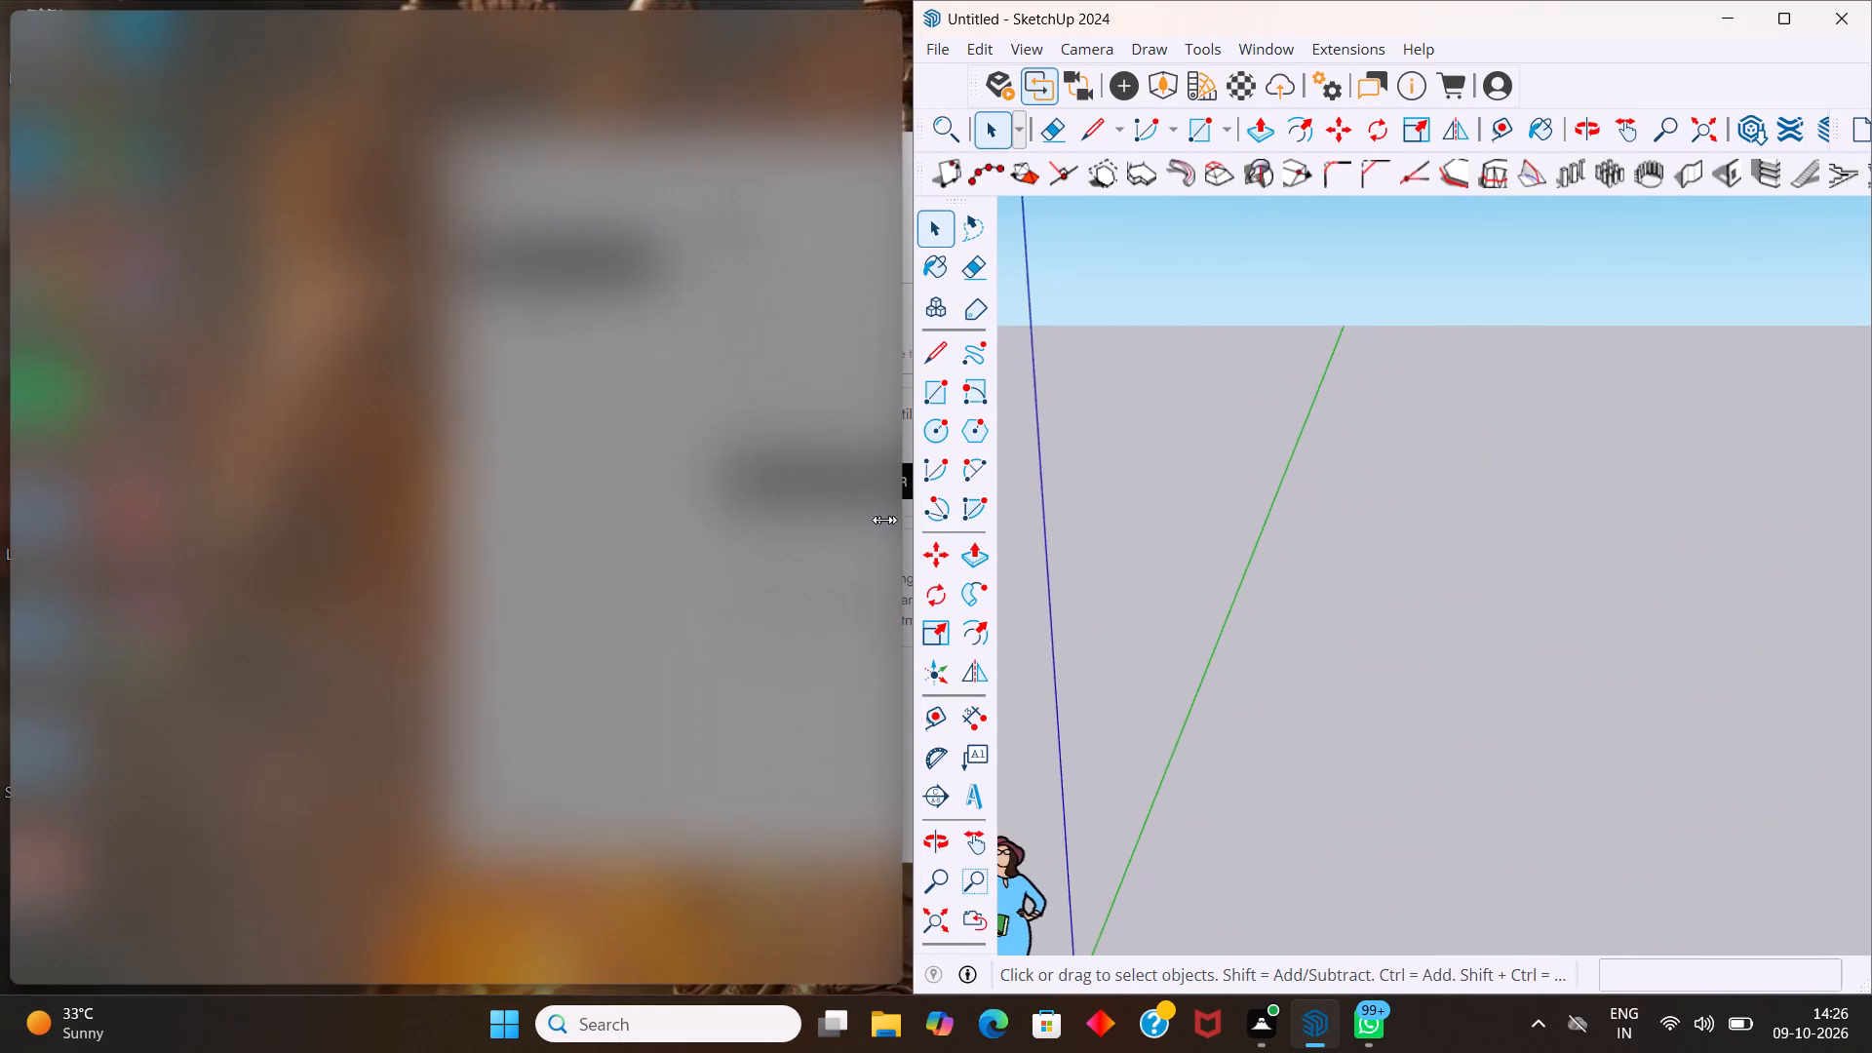
left_click_drag(882, 520, 797, 528)
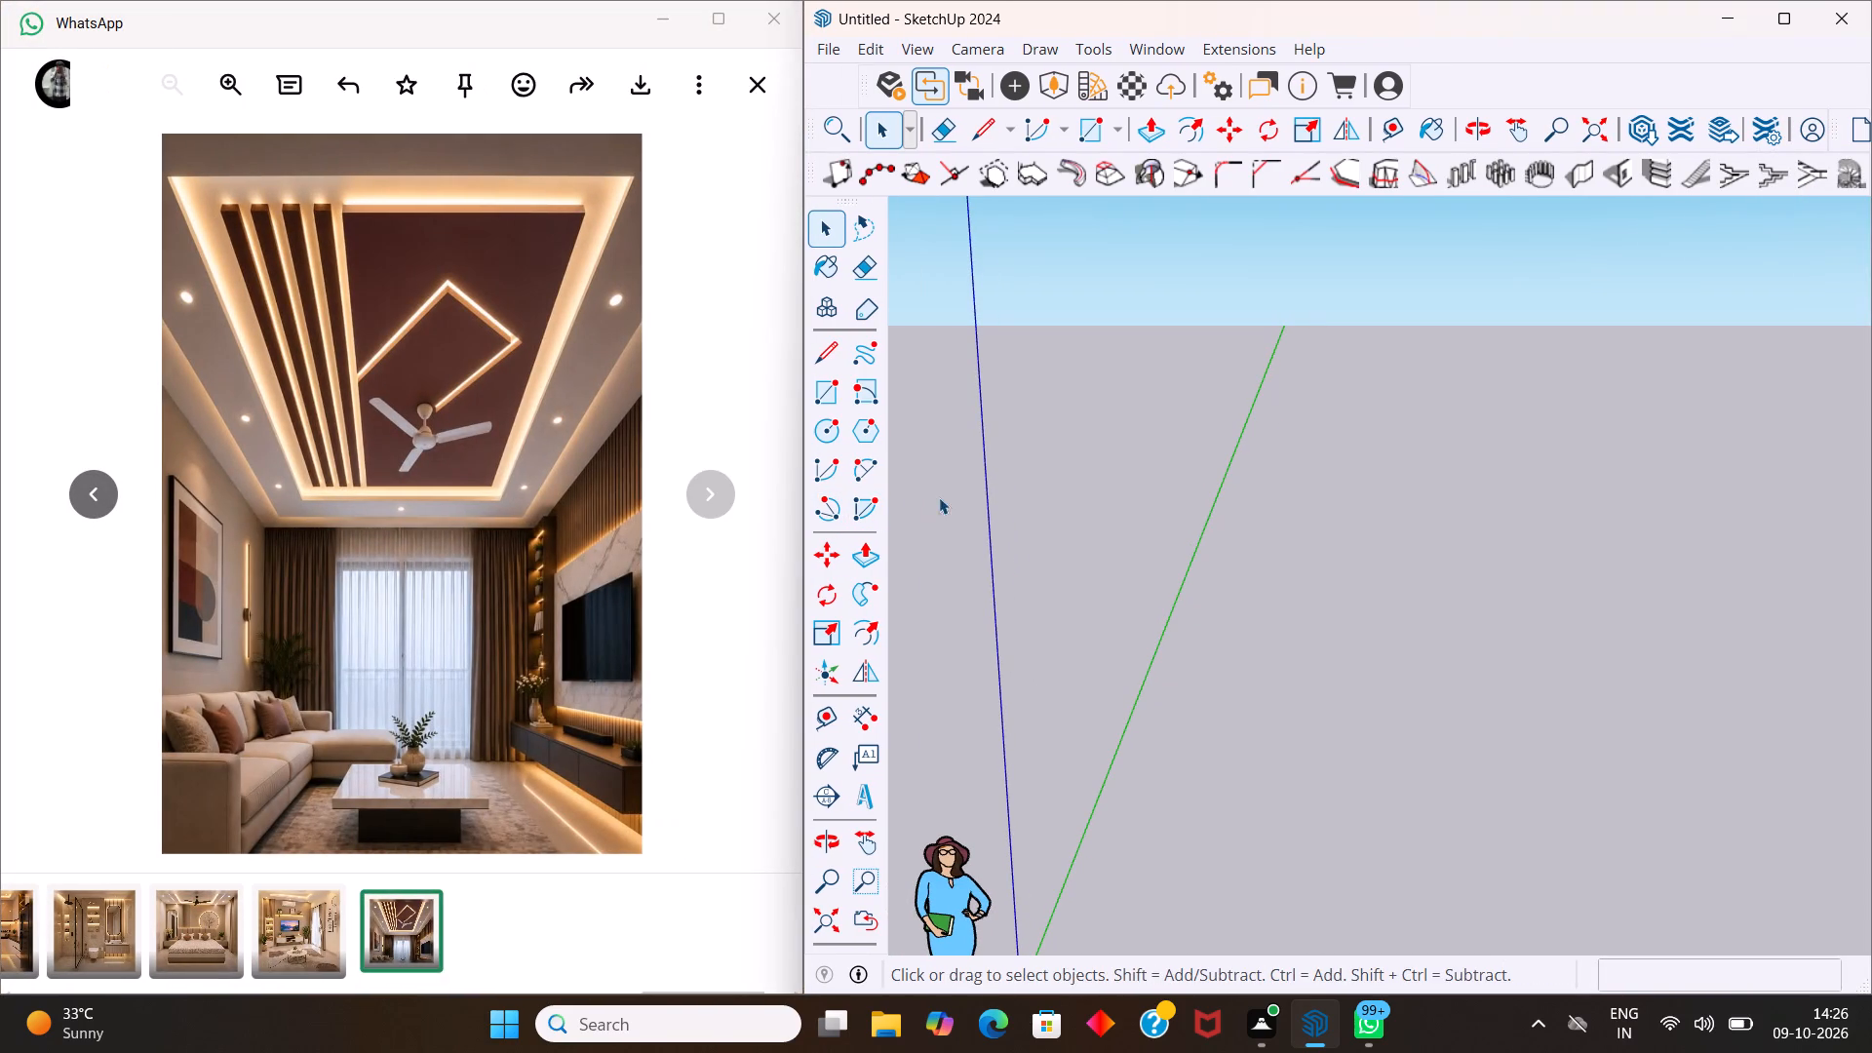
left_click_drag(797, 568, 777, 573)
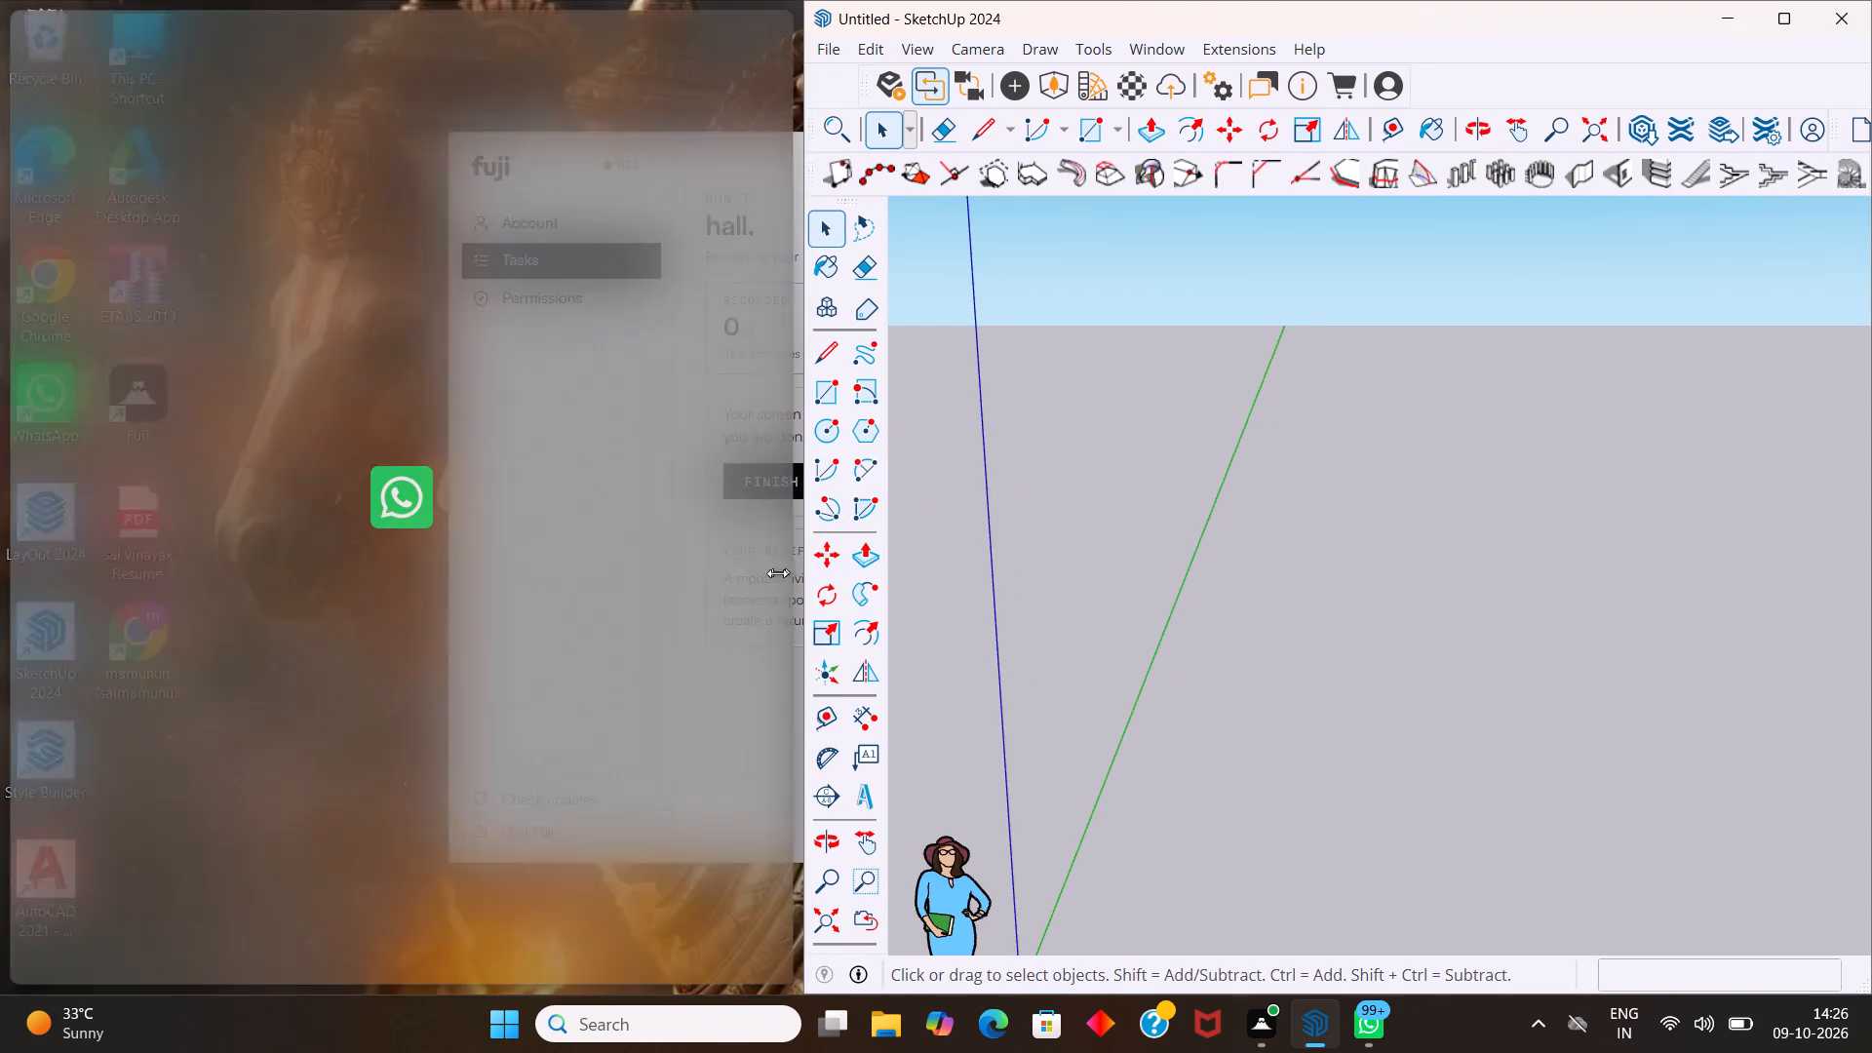
left_click_drag(777, 573, 742, 579)
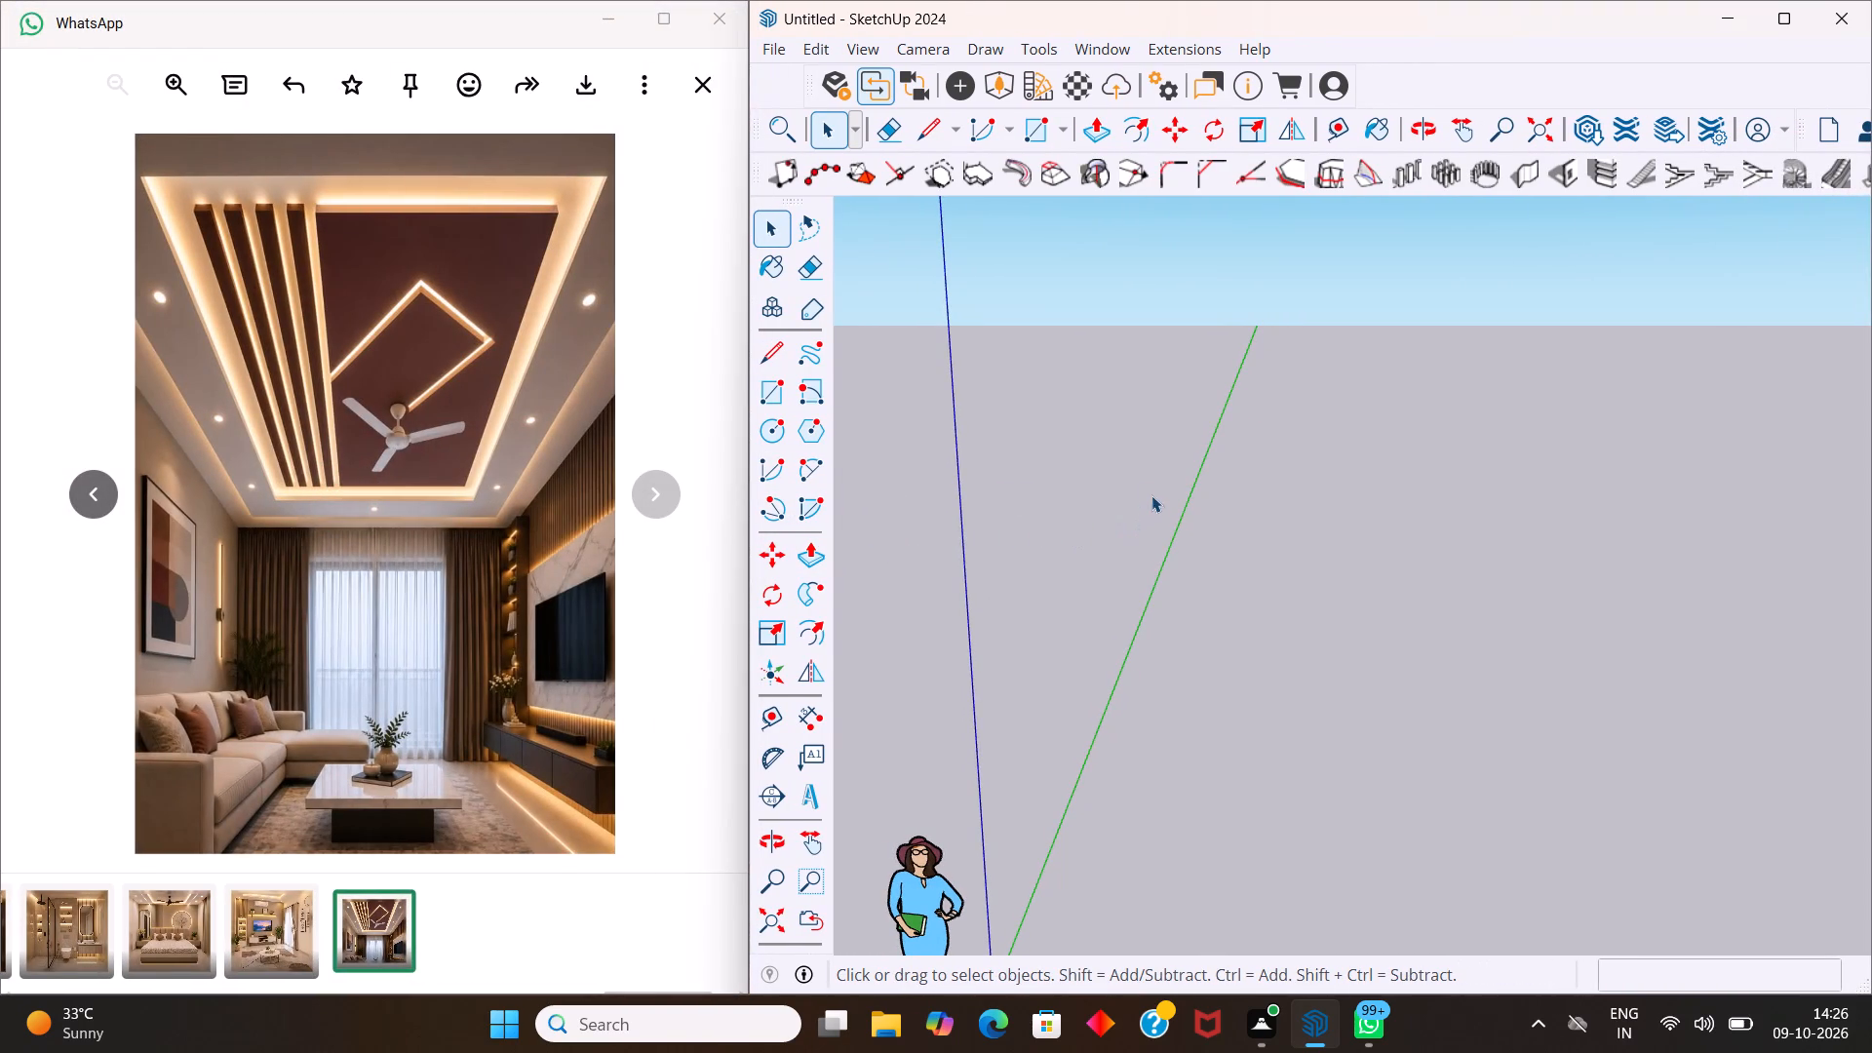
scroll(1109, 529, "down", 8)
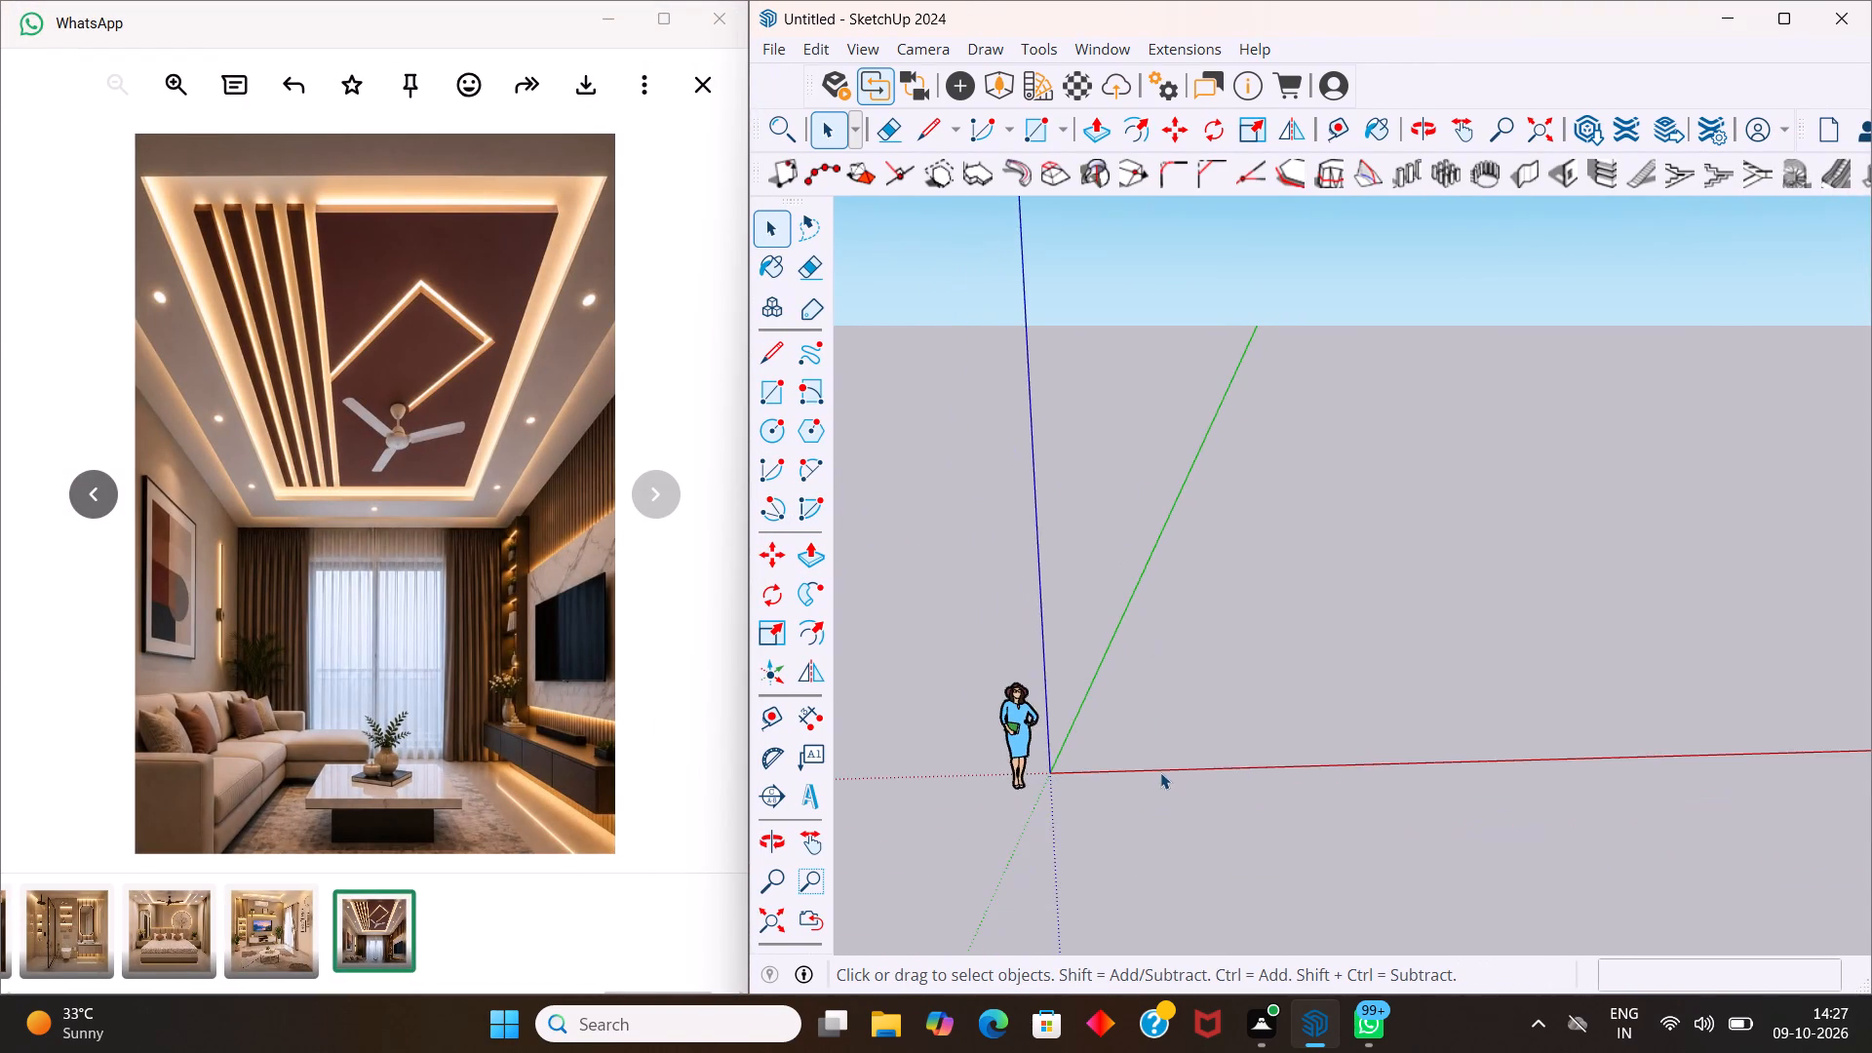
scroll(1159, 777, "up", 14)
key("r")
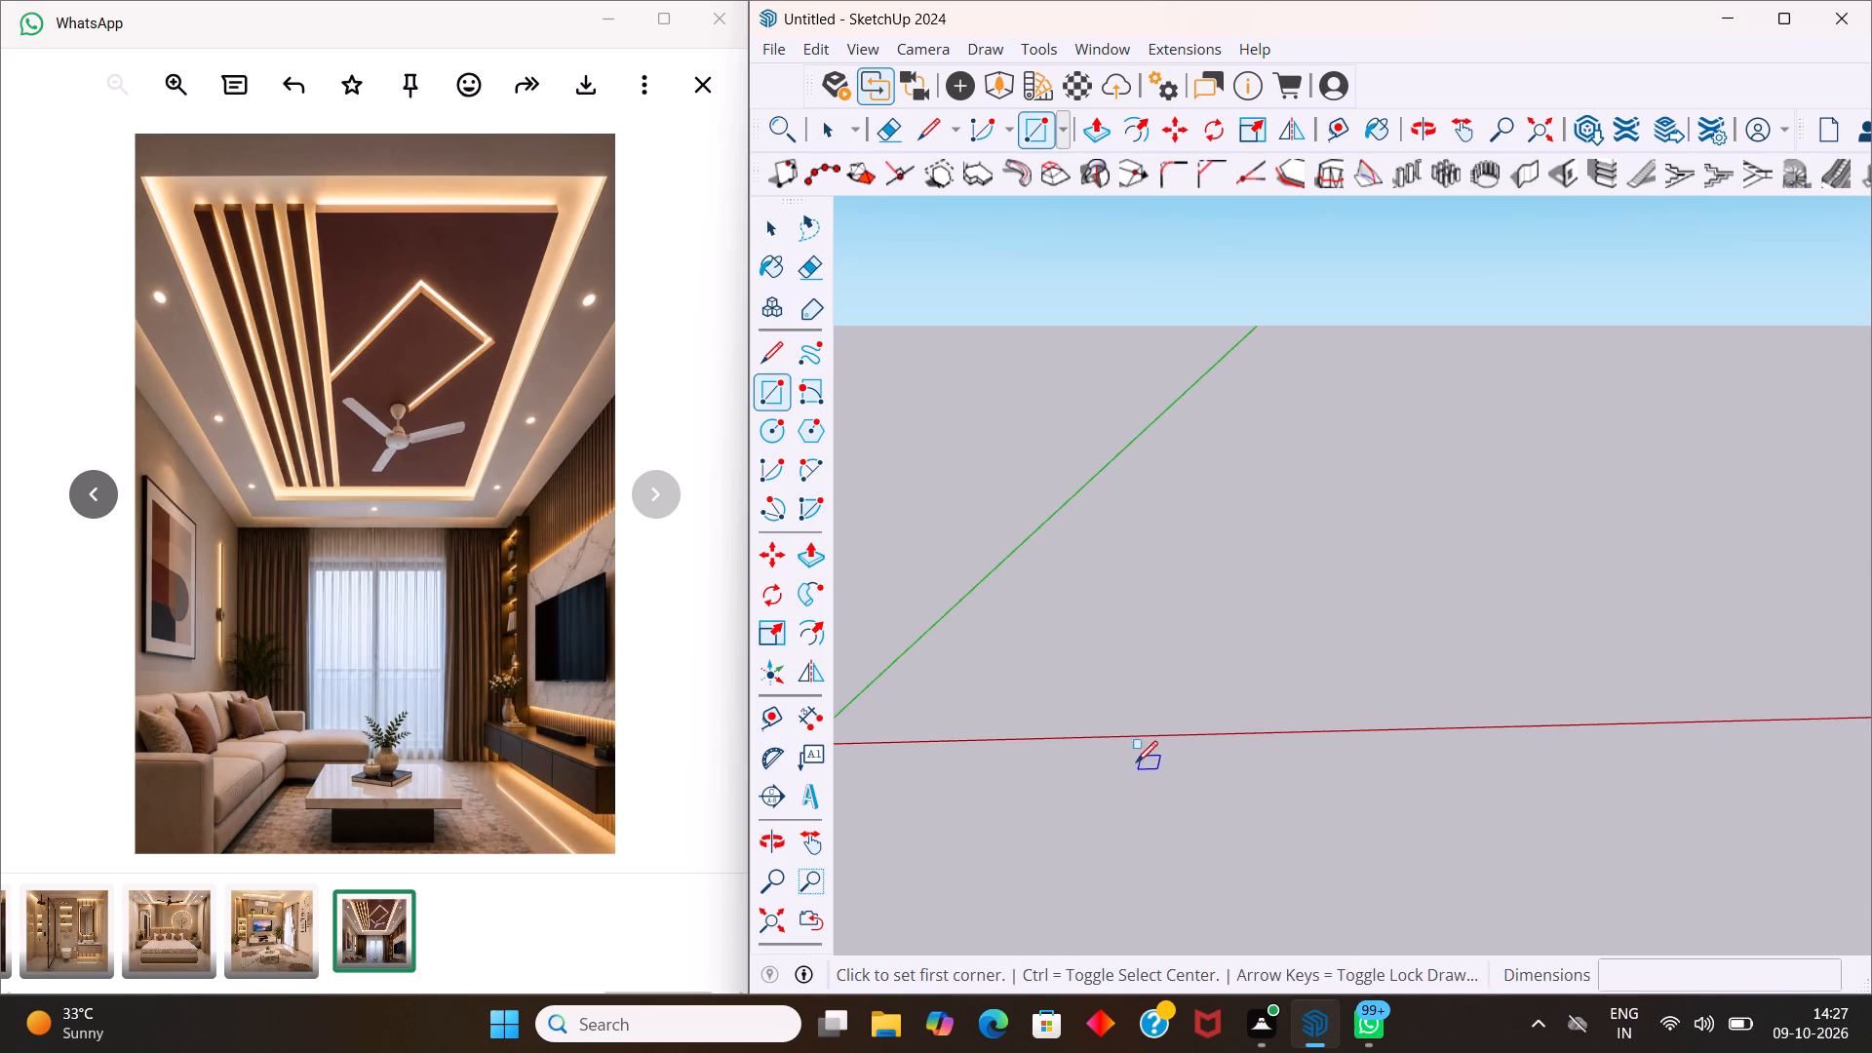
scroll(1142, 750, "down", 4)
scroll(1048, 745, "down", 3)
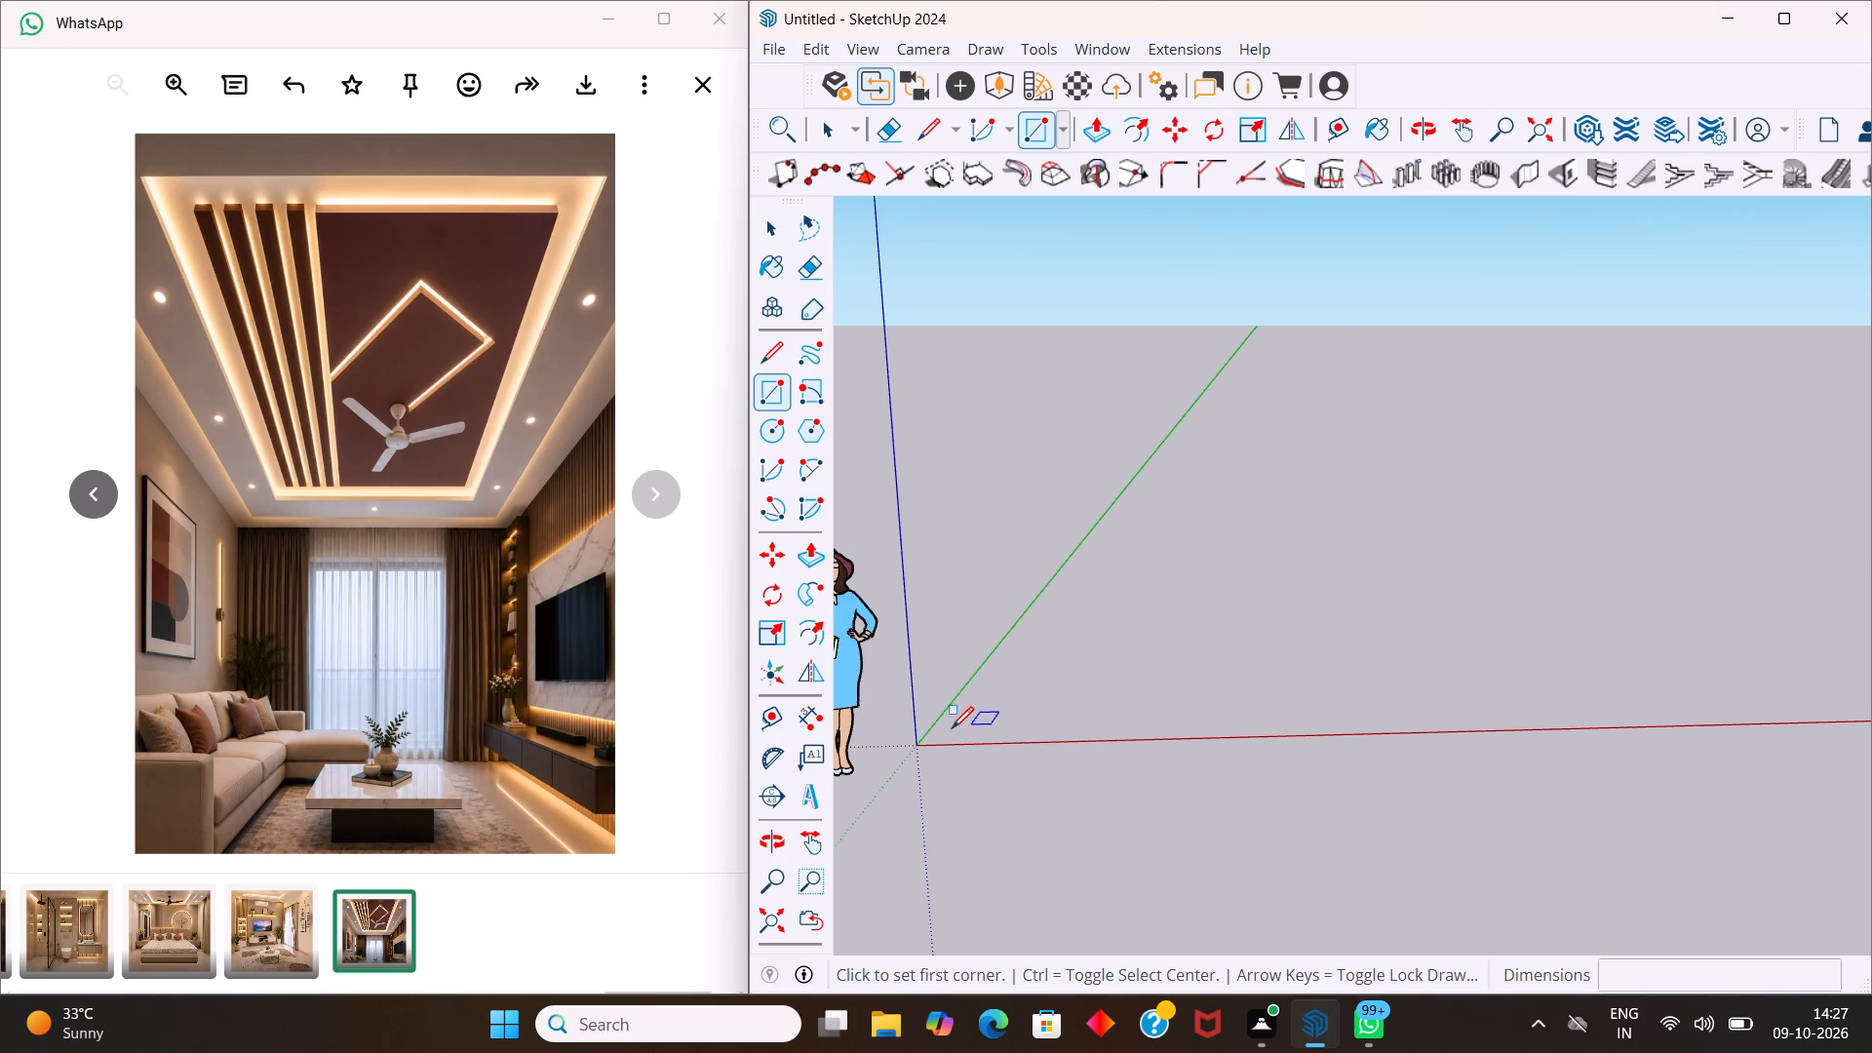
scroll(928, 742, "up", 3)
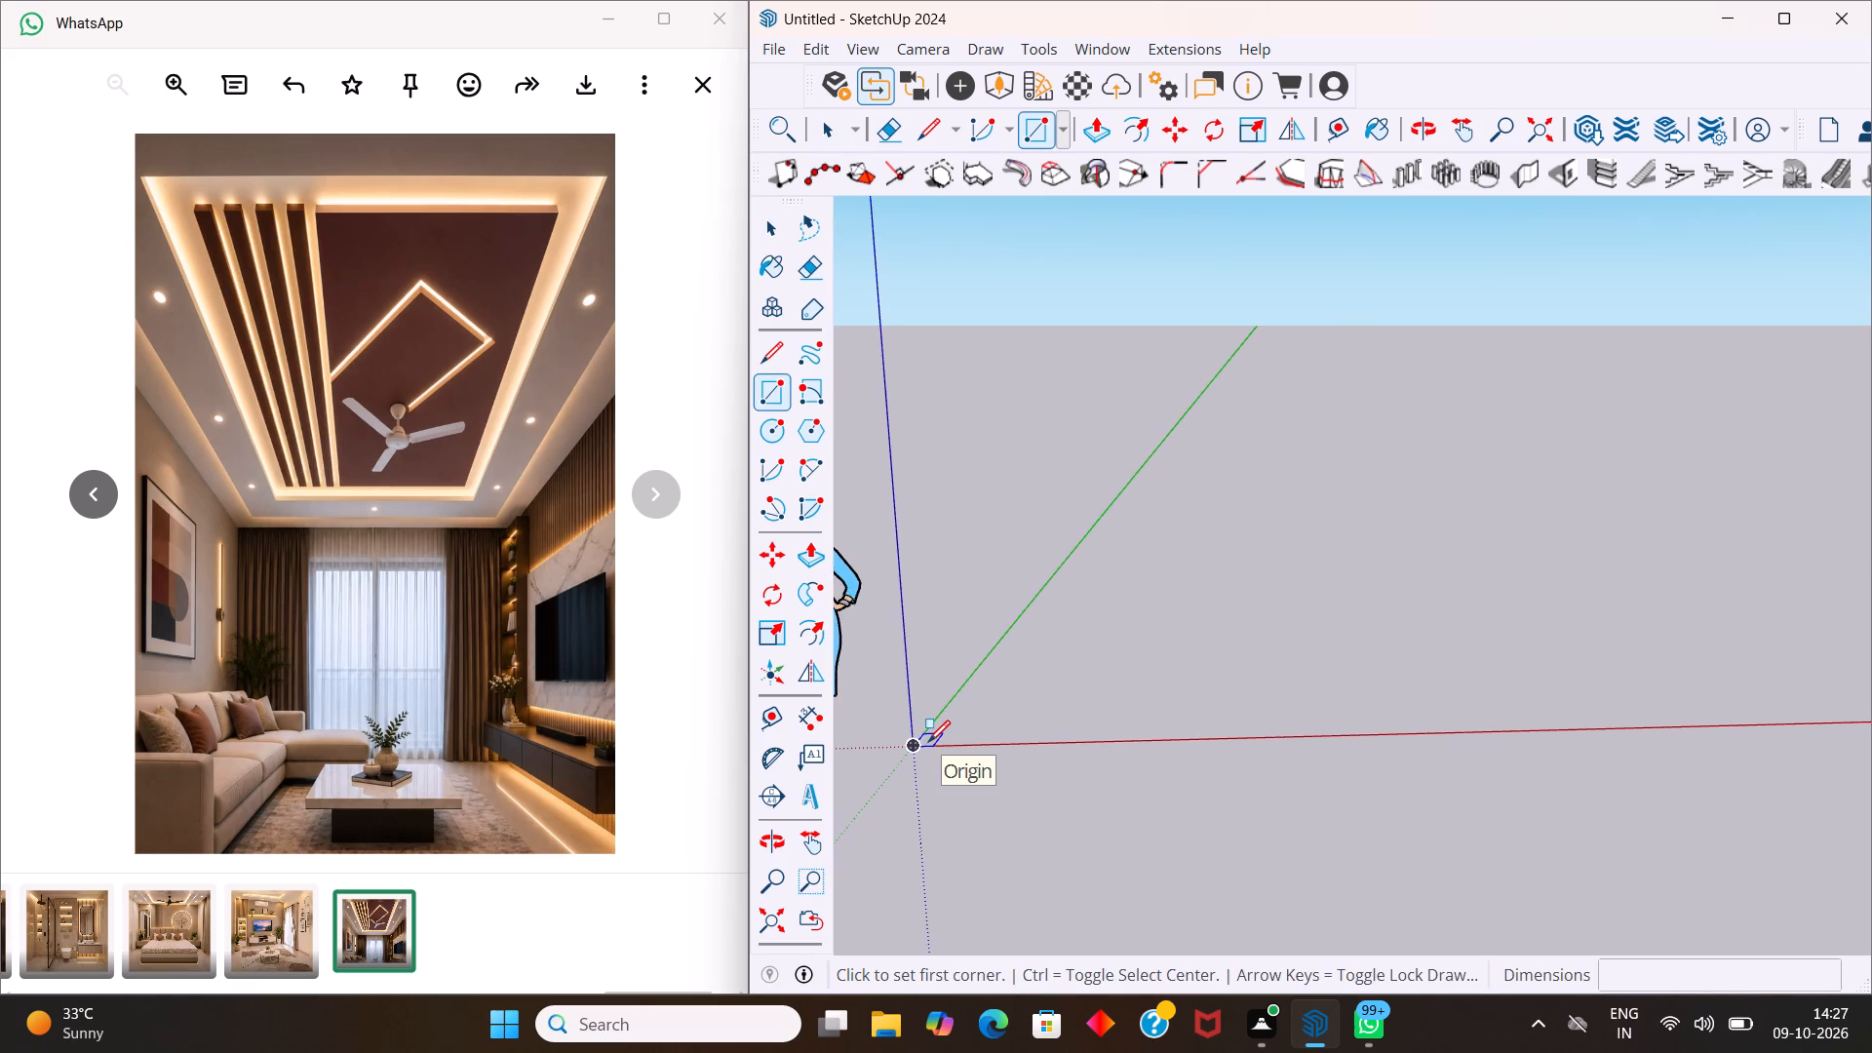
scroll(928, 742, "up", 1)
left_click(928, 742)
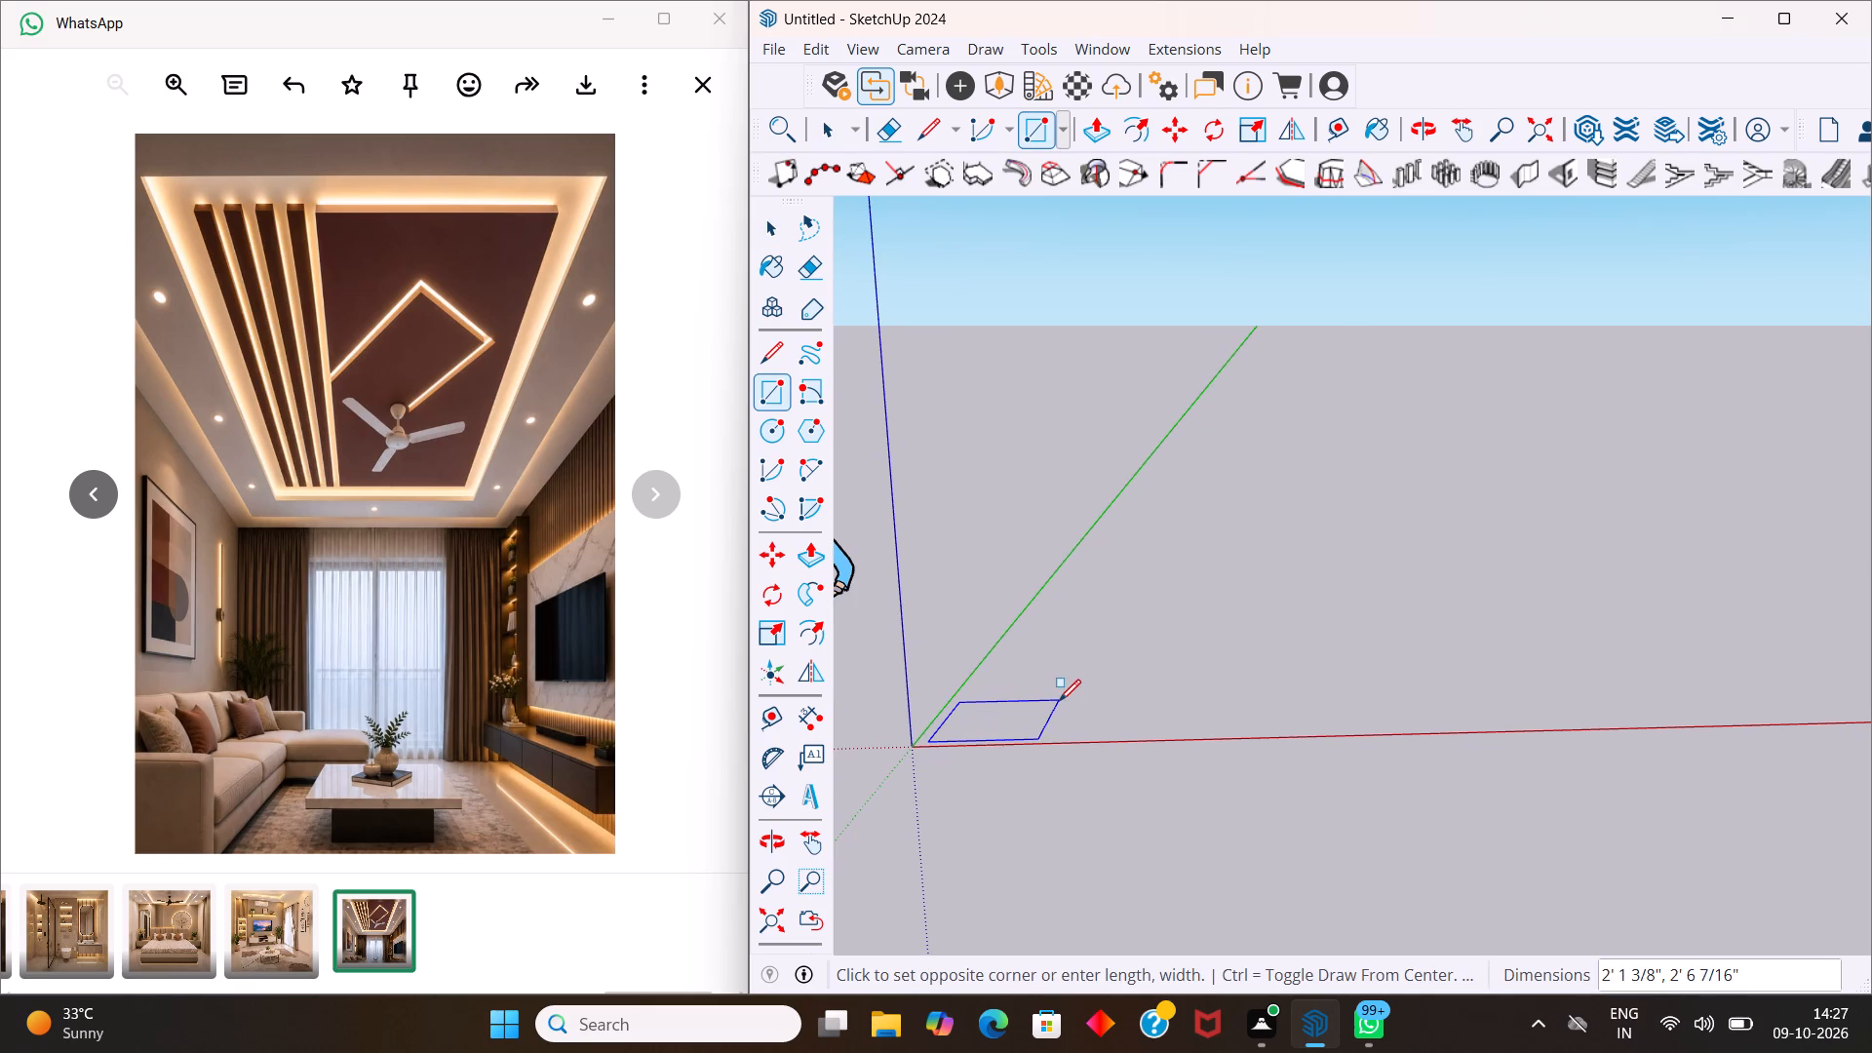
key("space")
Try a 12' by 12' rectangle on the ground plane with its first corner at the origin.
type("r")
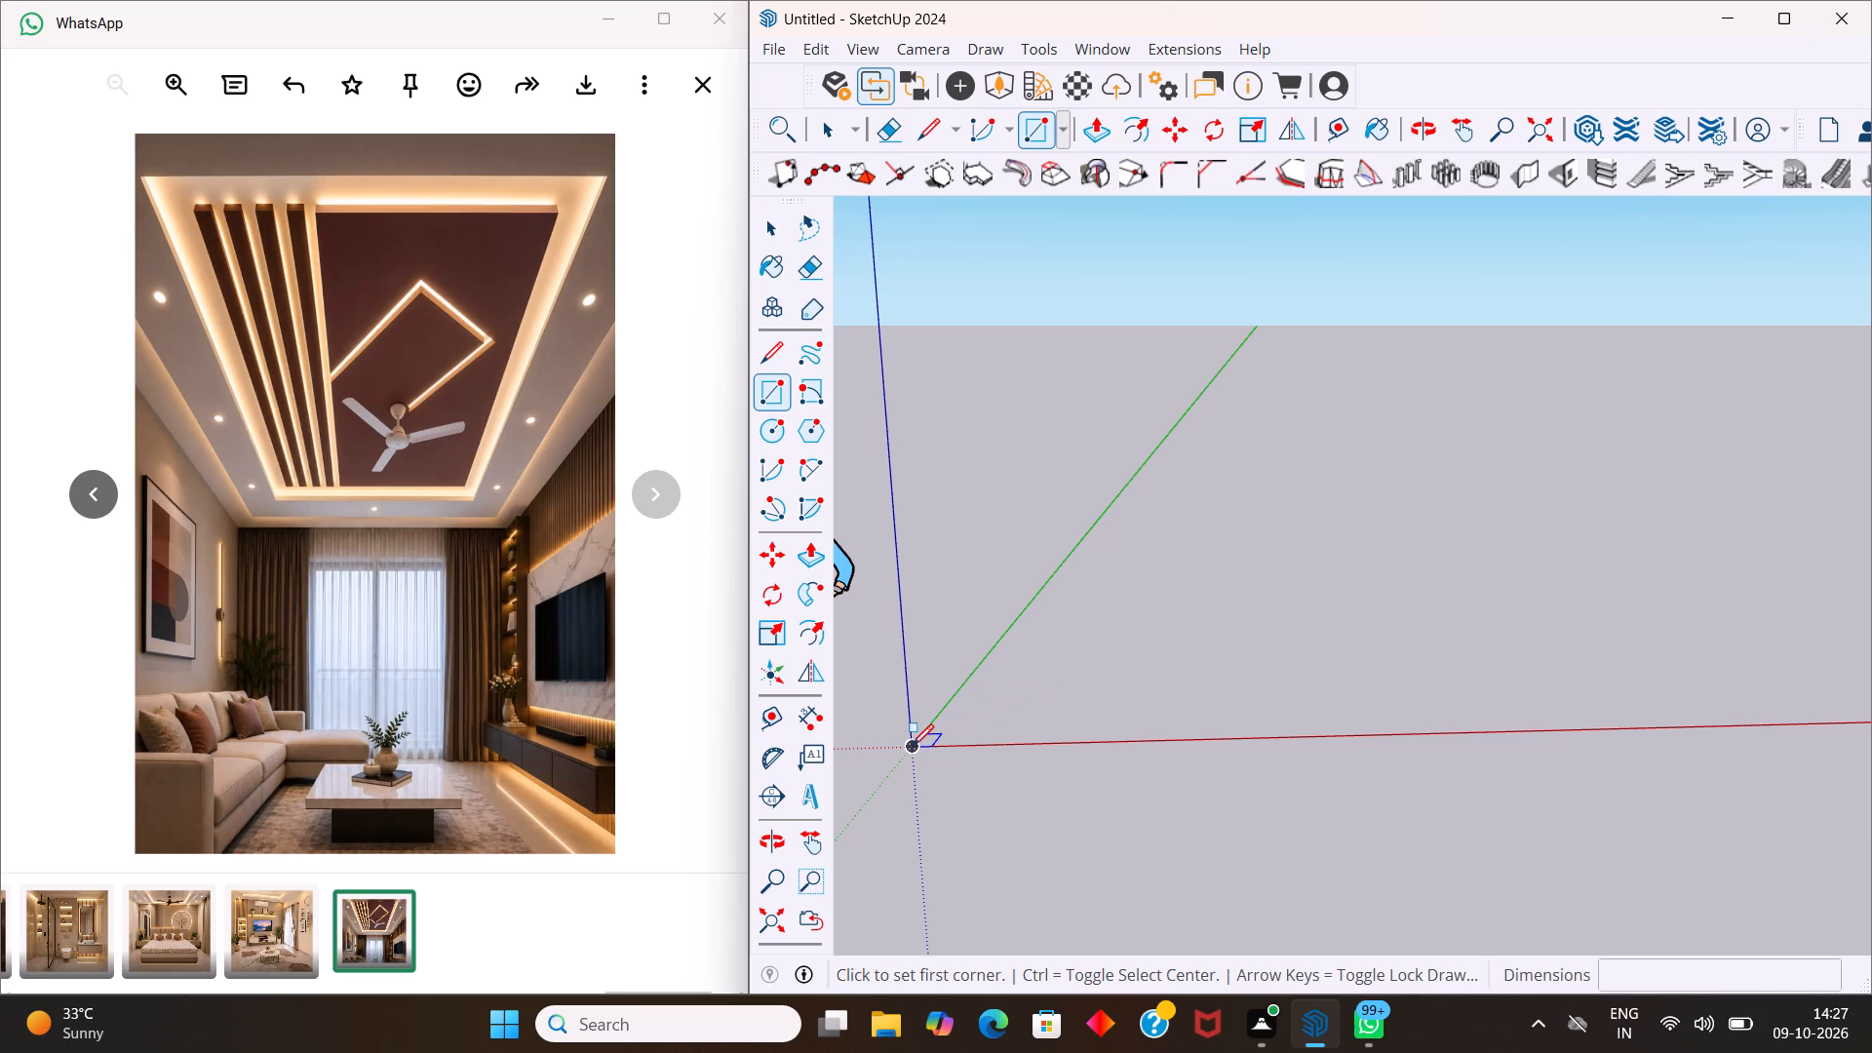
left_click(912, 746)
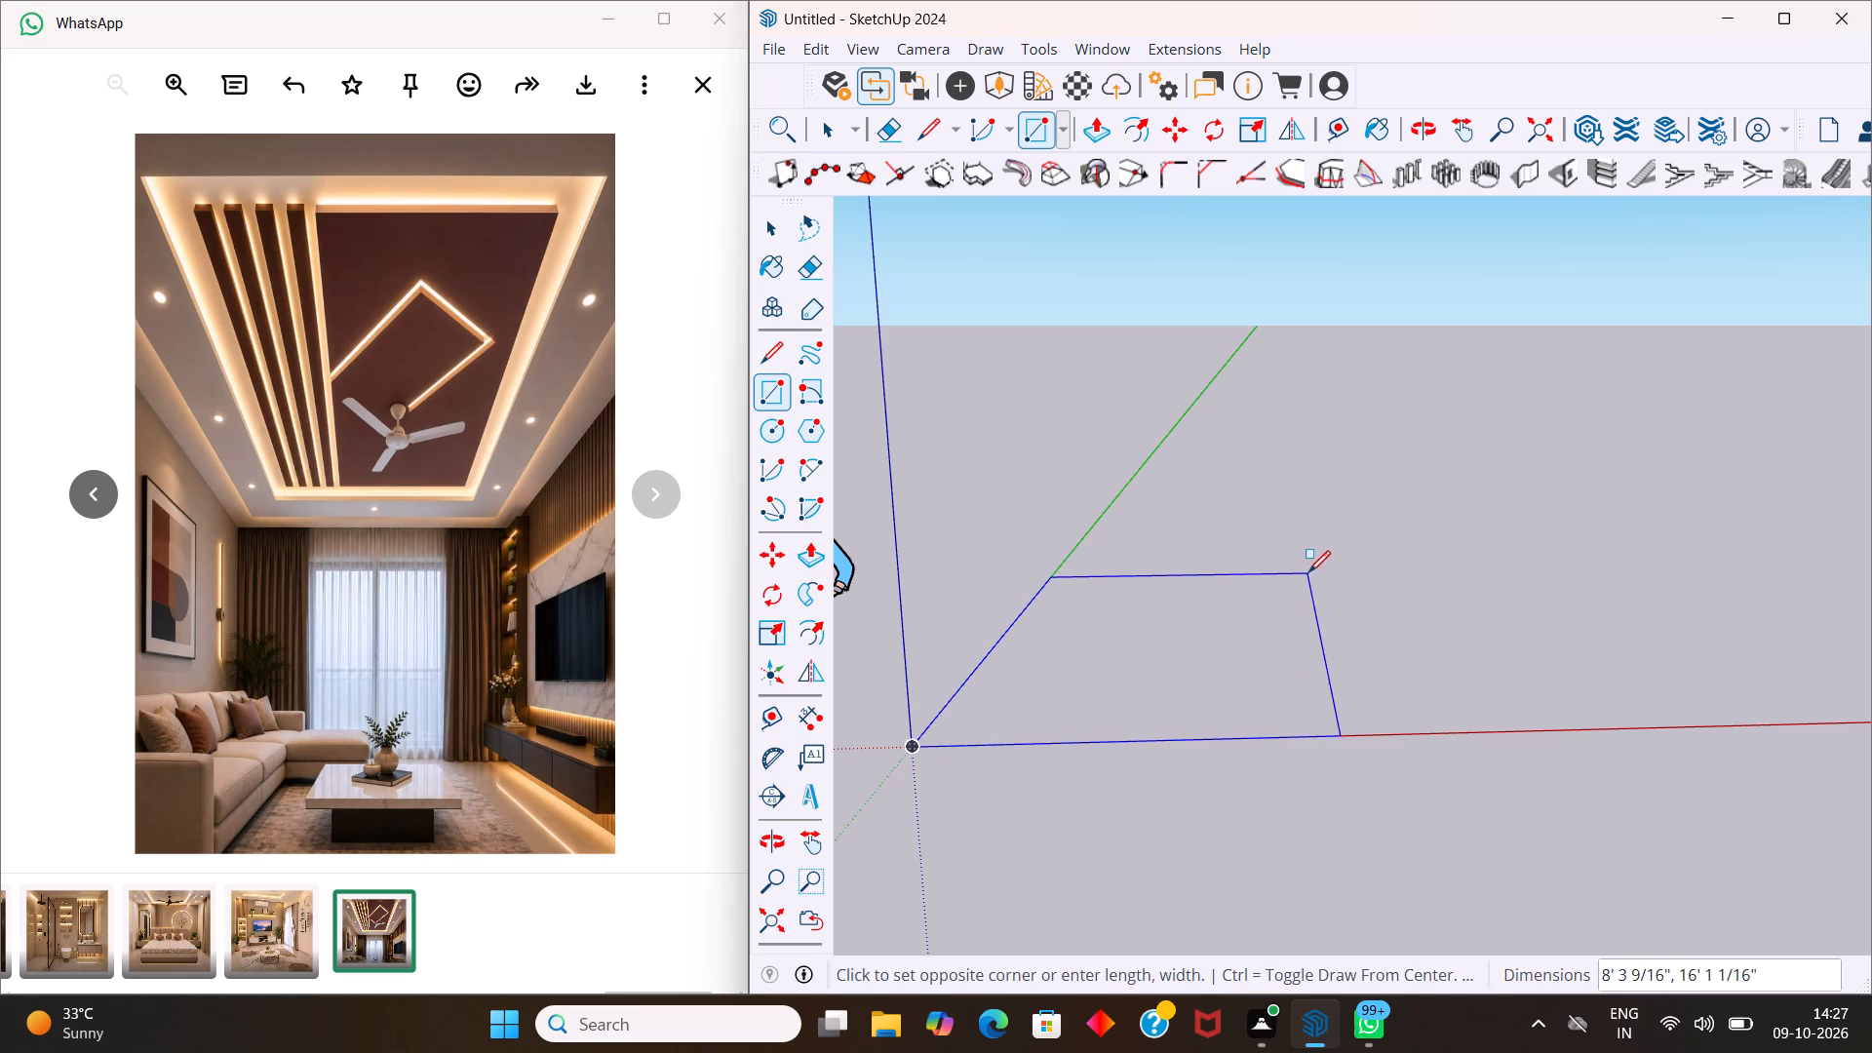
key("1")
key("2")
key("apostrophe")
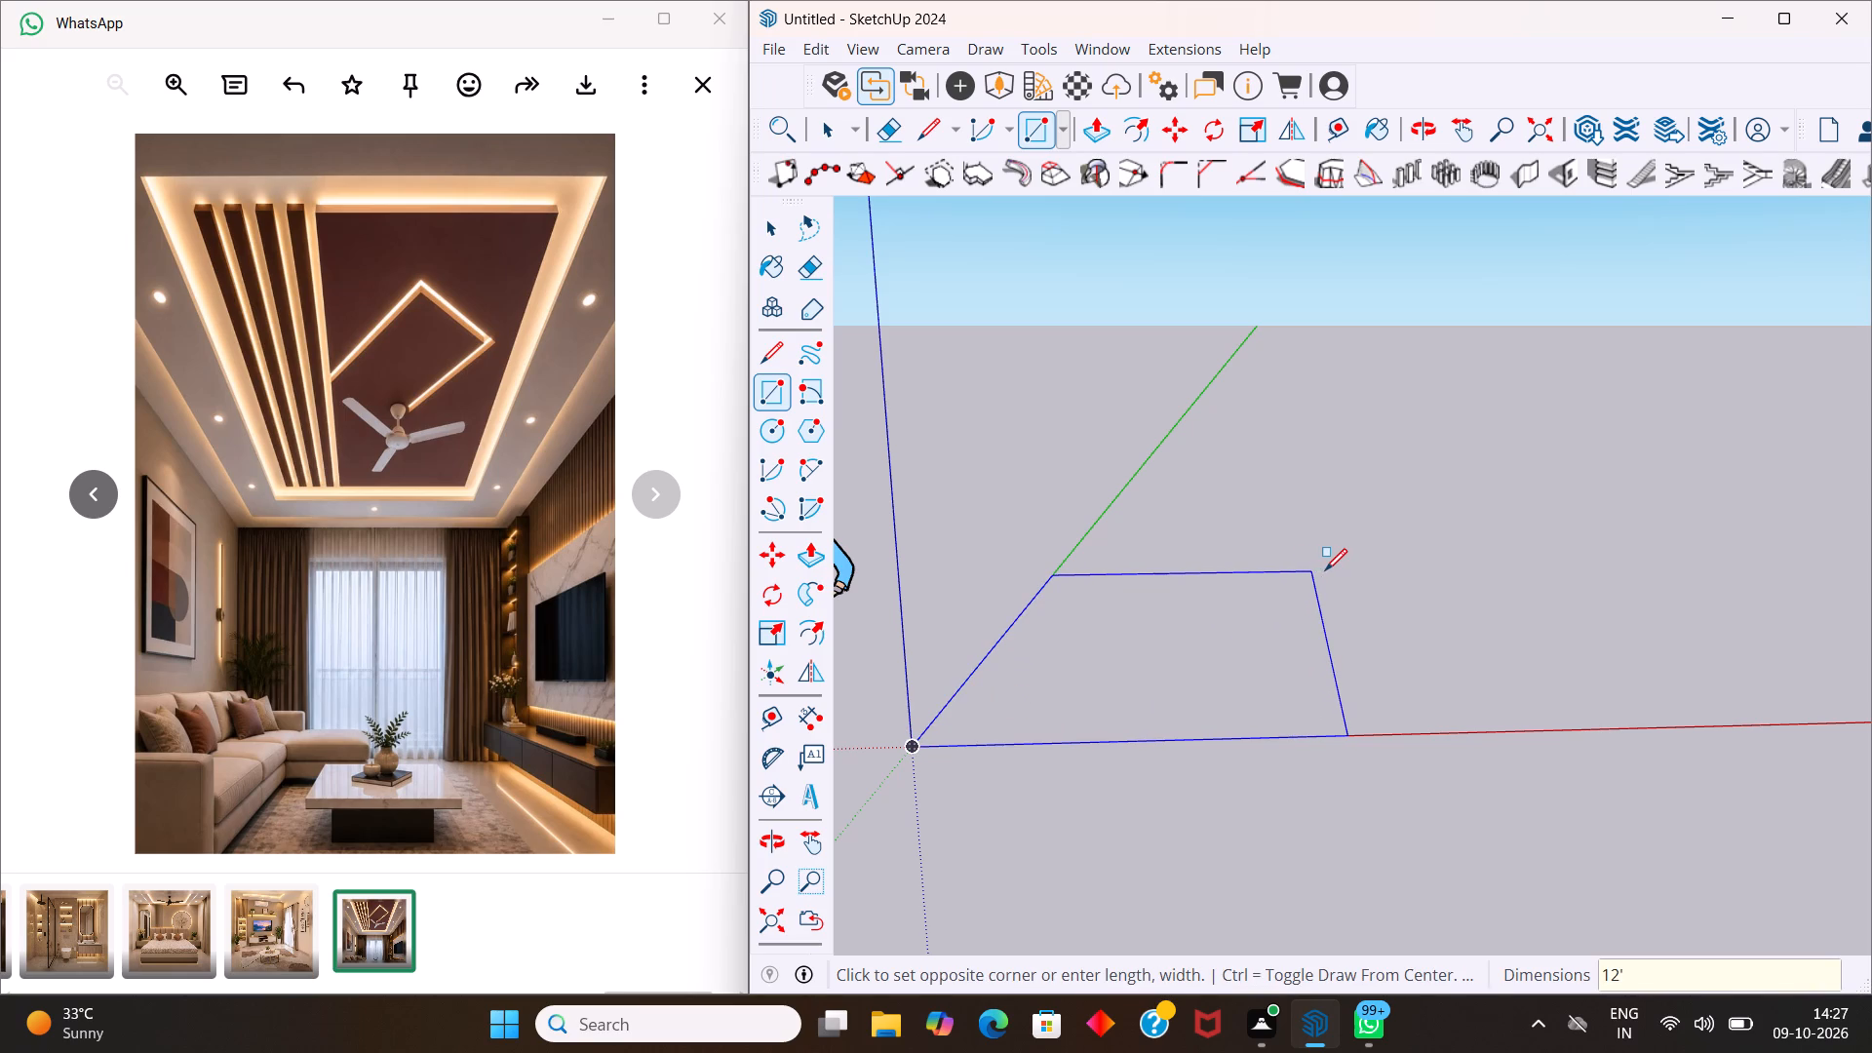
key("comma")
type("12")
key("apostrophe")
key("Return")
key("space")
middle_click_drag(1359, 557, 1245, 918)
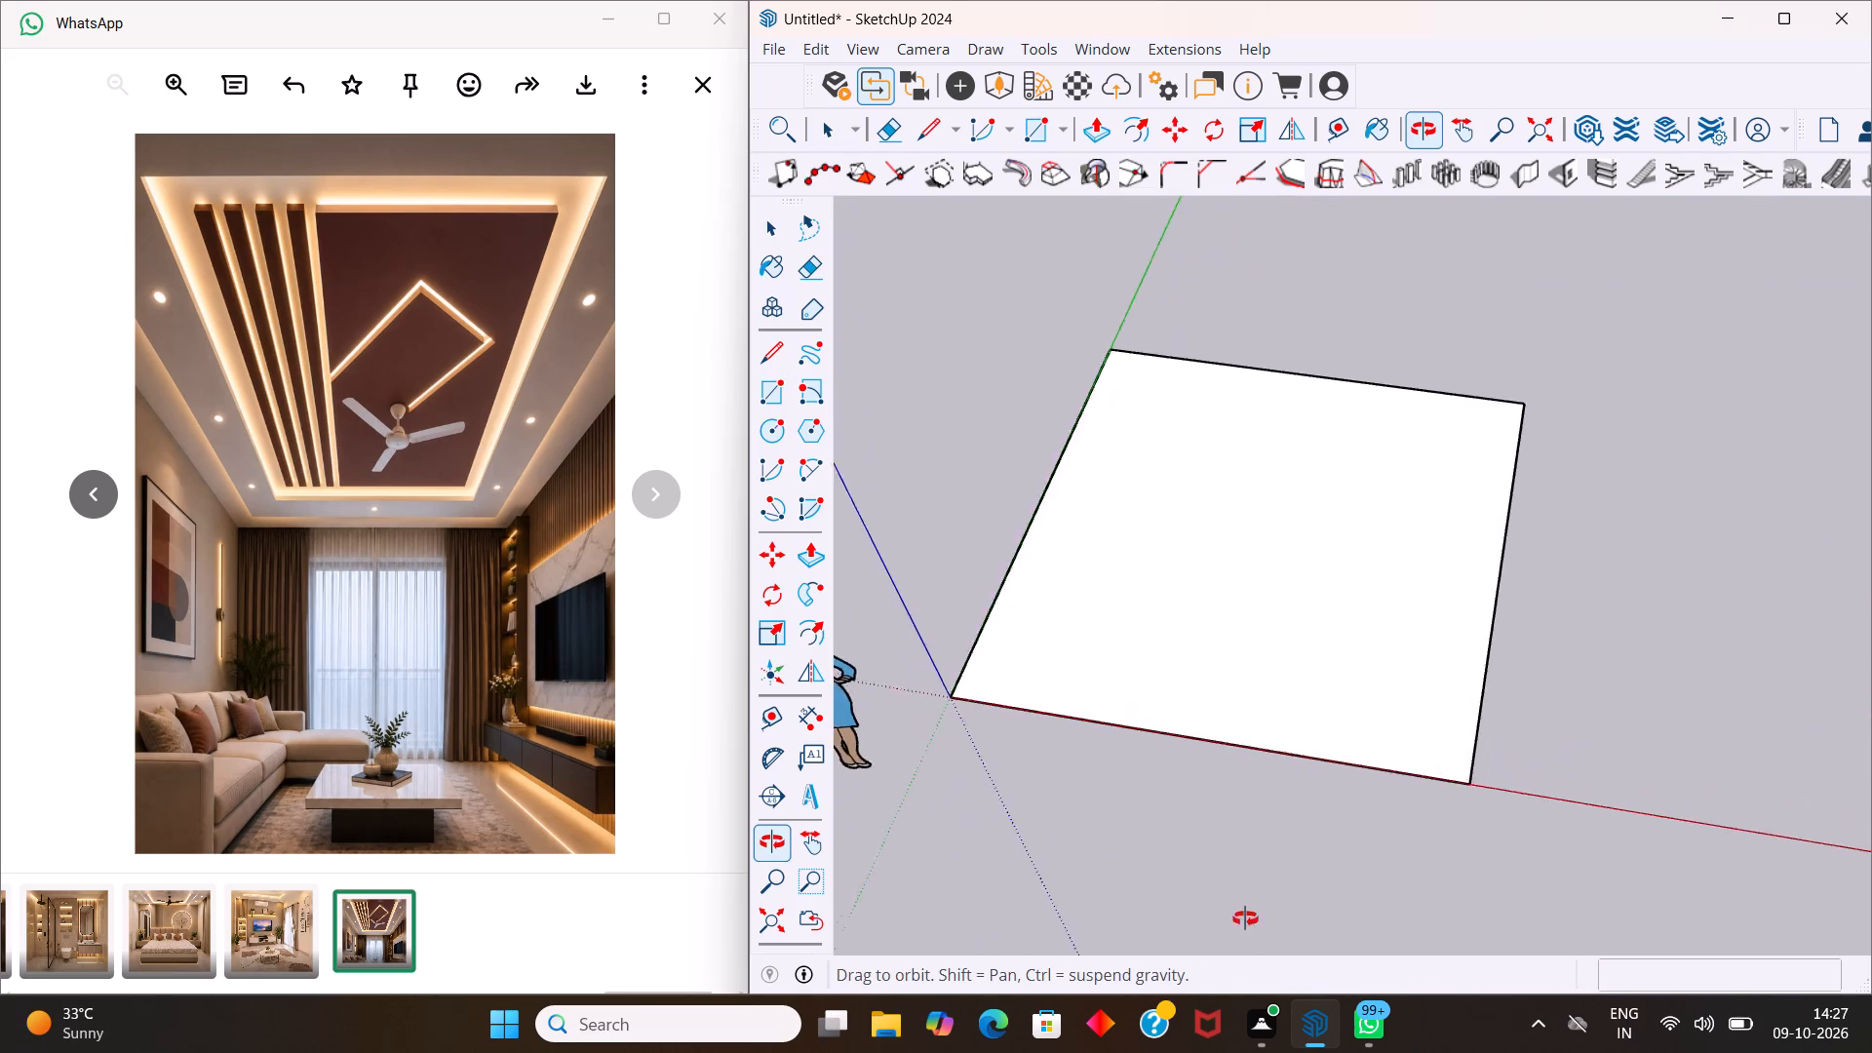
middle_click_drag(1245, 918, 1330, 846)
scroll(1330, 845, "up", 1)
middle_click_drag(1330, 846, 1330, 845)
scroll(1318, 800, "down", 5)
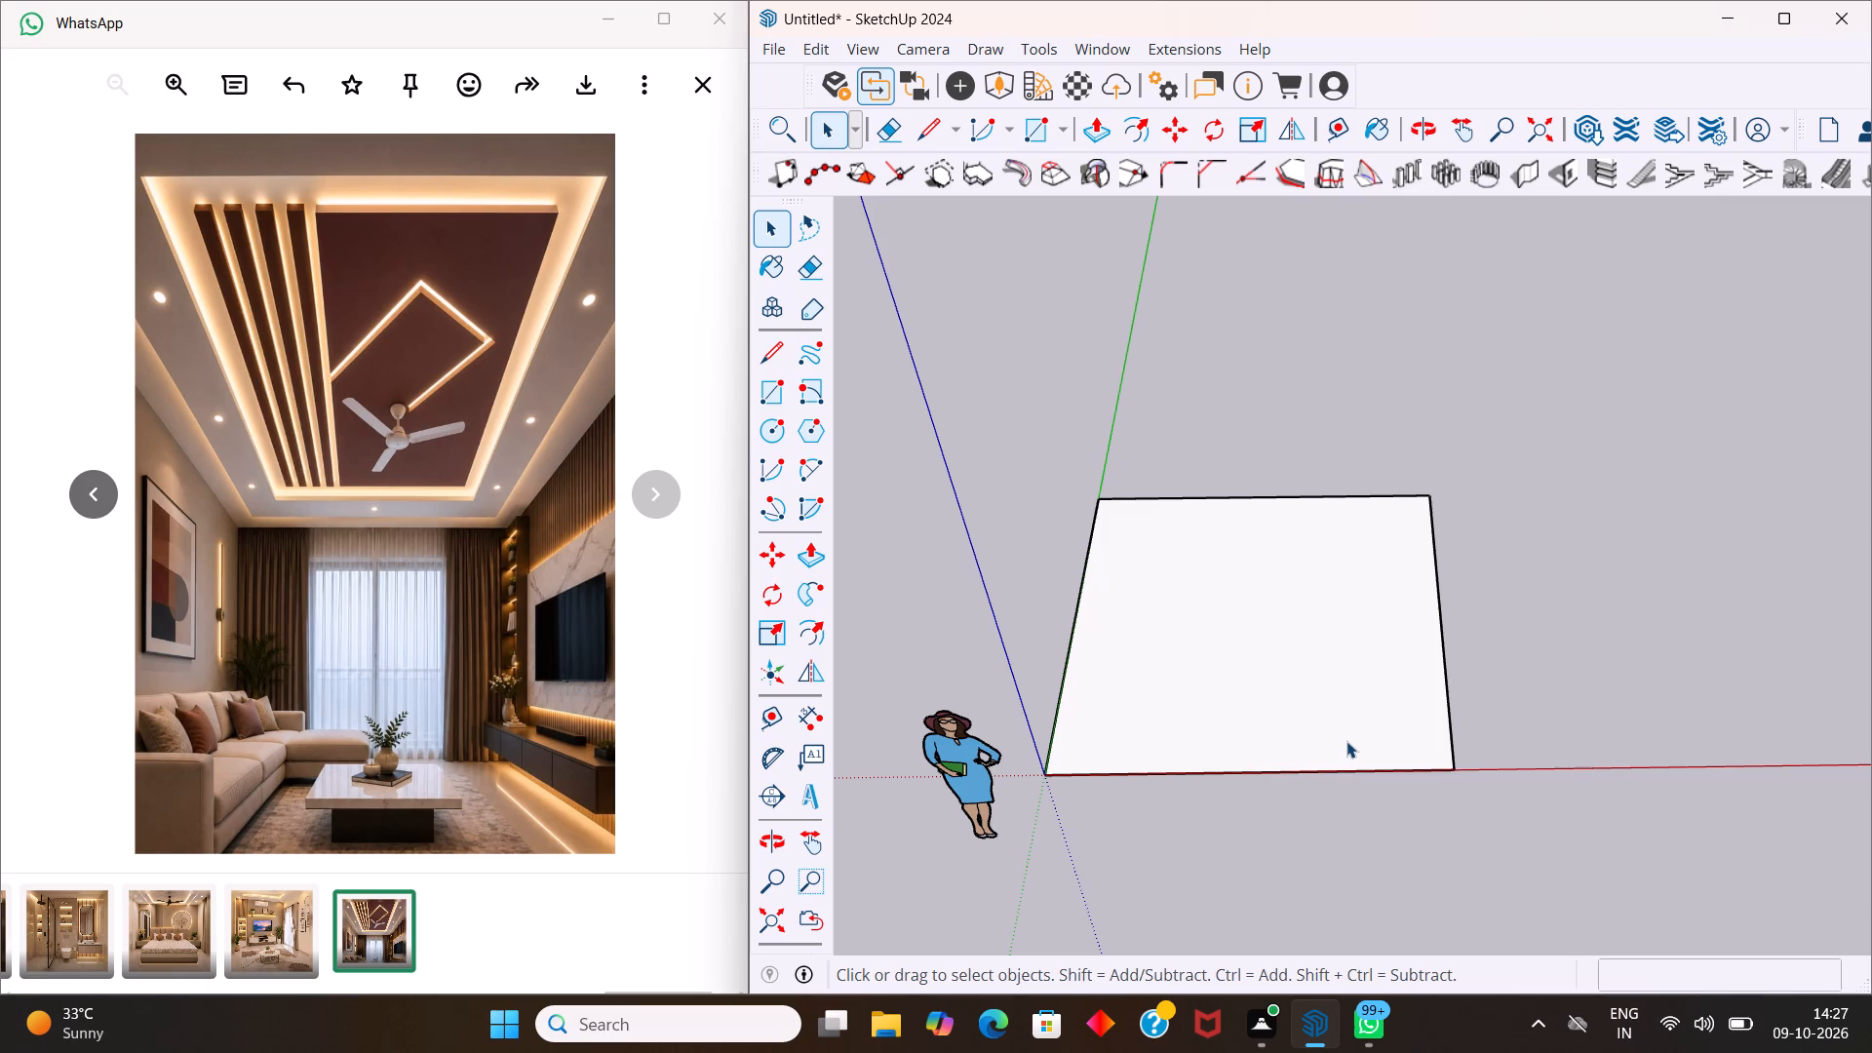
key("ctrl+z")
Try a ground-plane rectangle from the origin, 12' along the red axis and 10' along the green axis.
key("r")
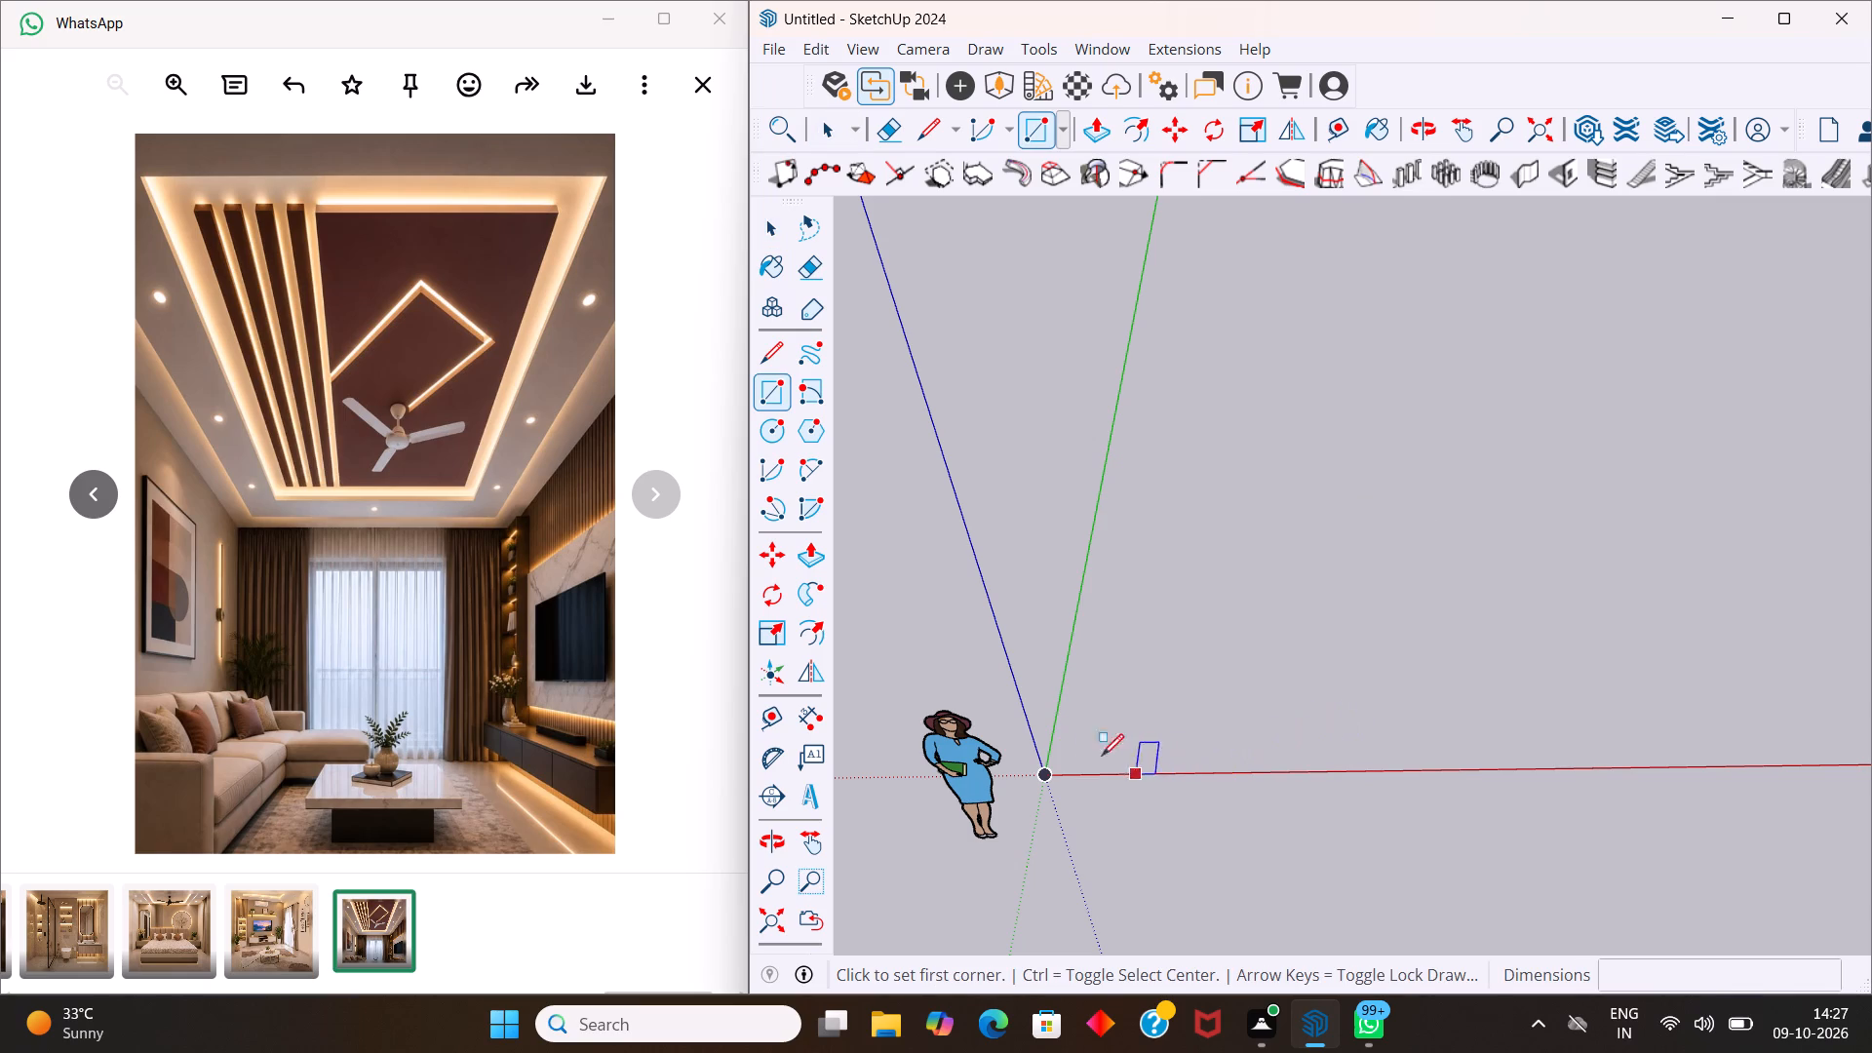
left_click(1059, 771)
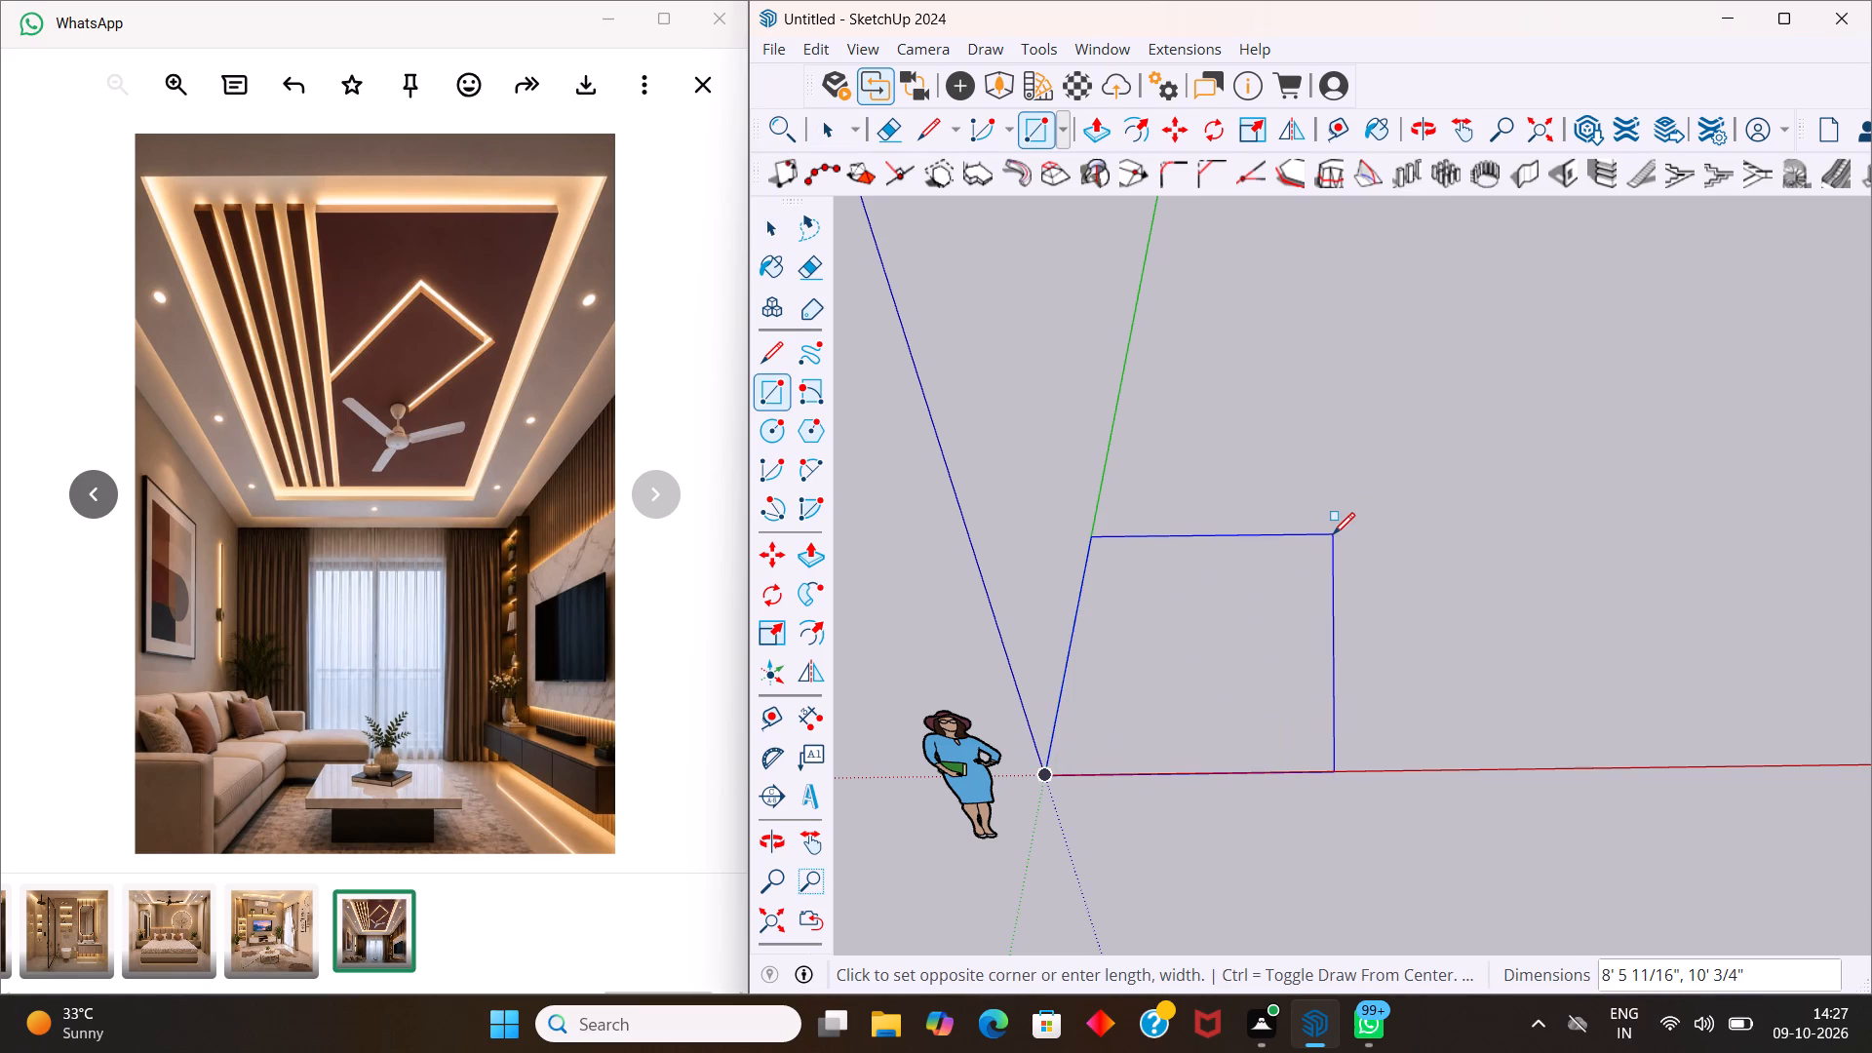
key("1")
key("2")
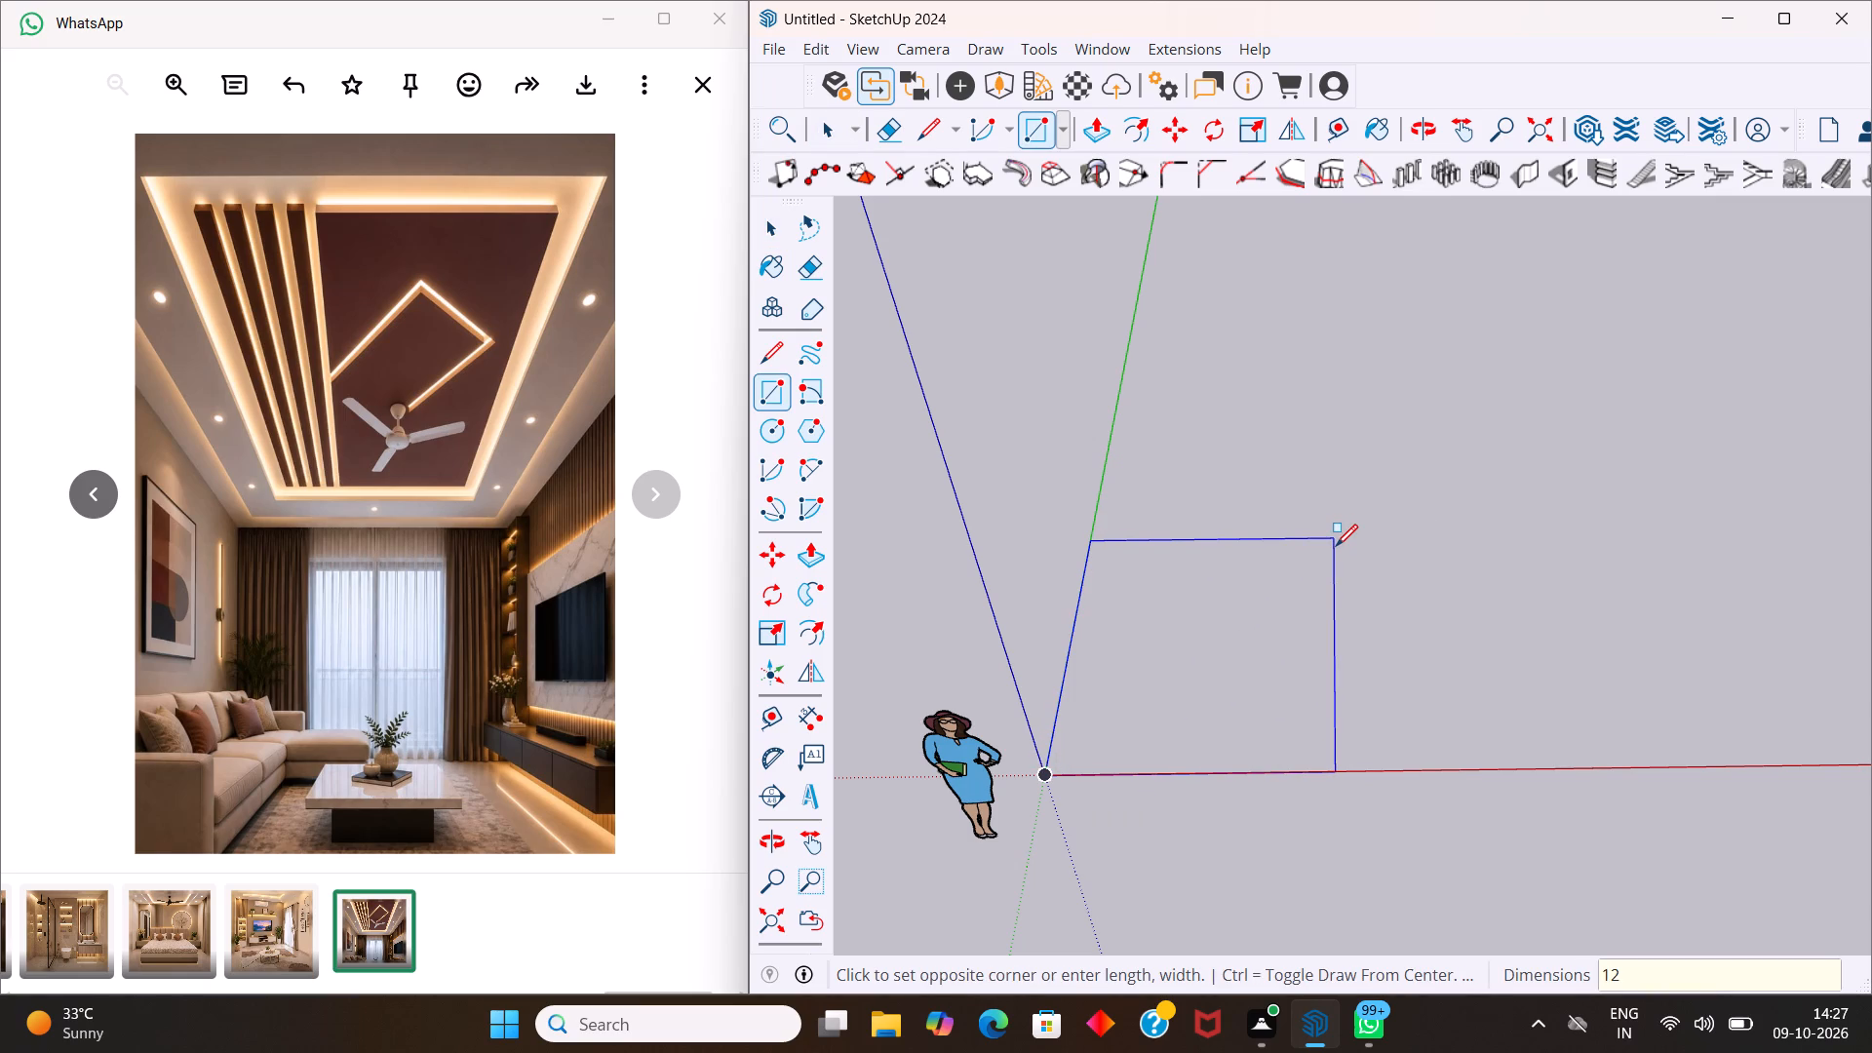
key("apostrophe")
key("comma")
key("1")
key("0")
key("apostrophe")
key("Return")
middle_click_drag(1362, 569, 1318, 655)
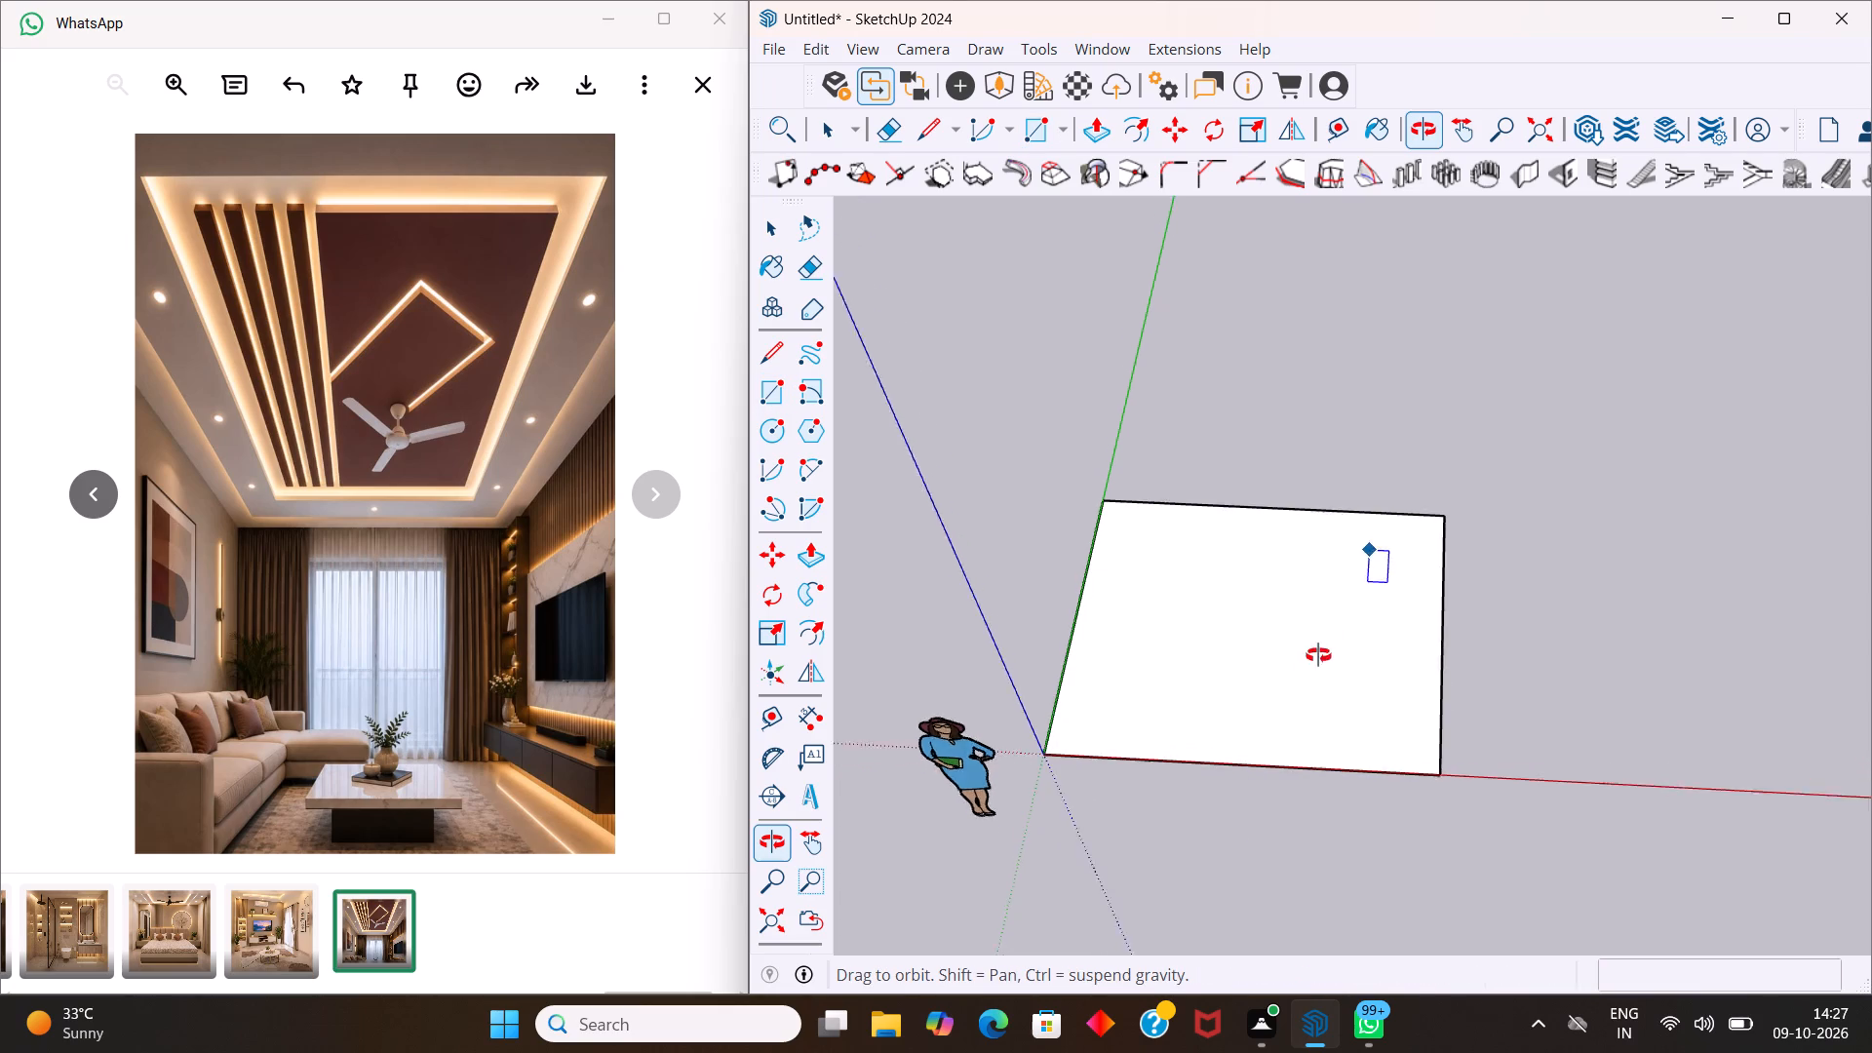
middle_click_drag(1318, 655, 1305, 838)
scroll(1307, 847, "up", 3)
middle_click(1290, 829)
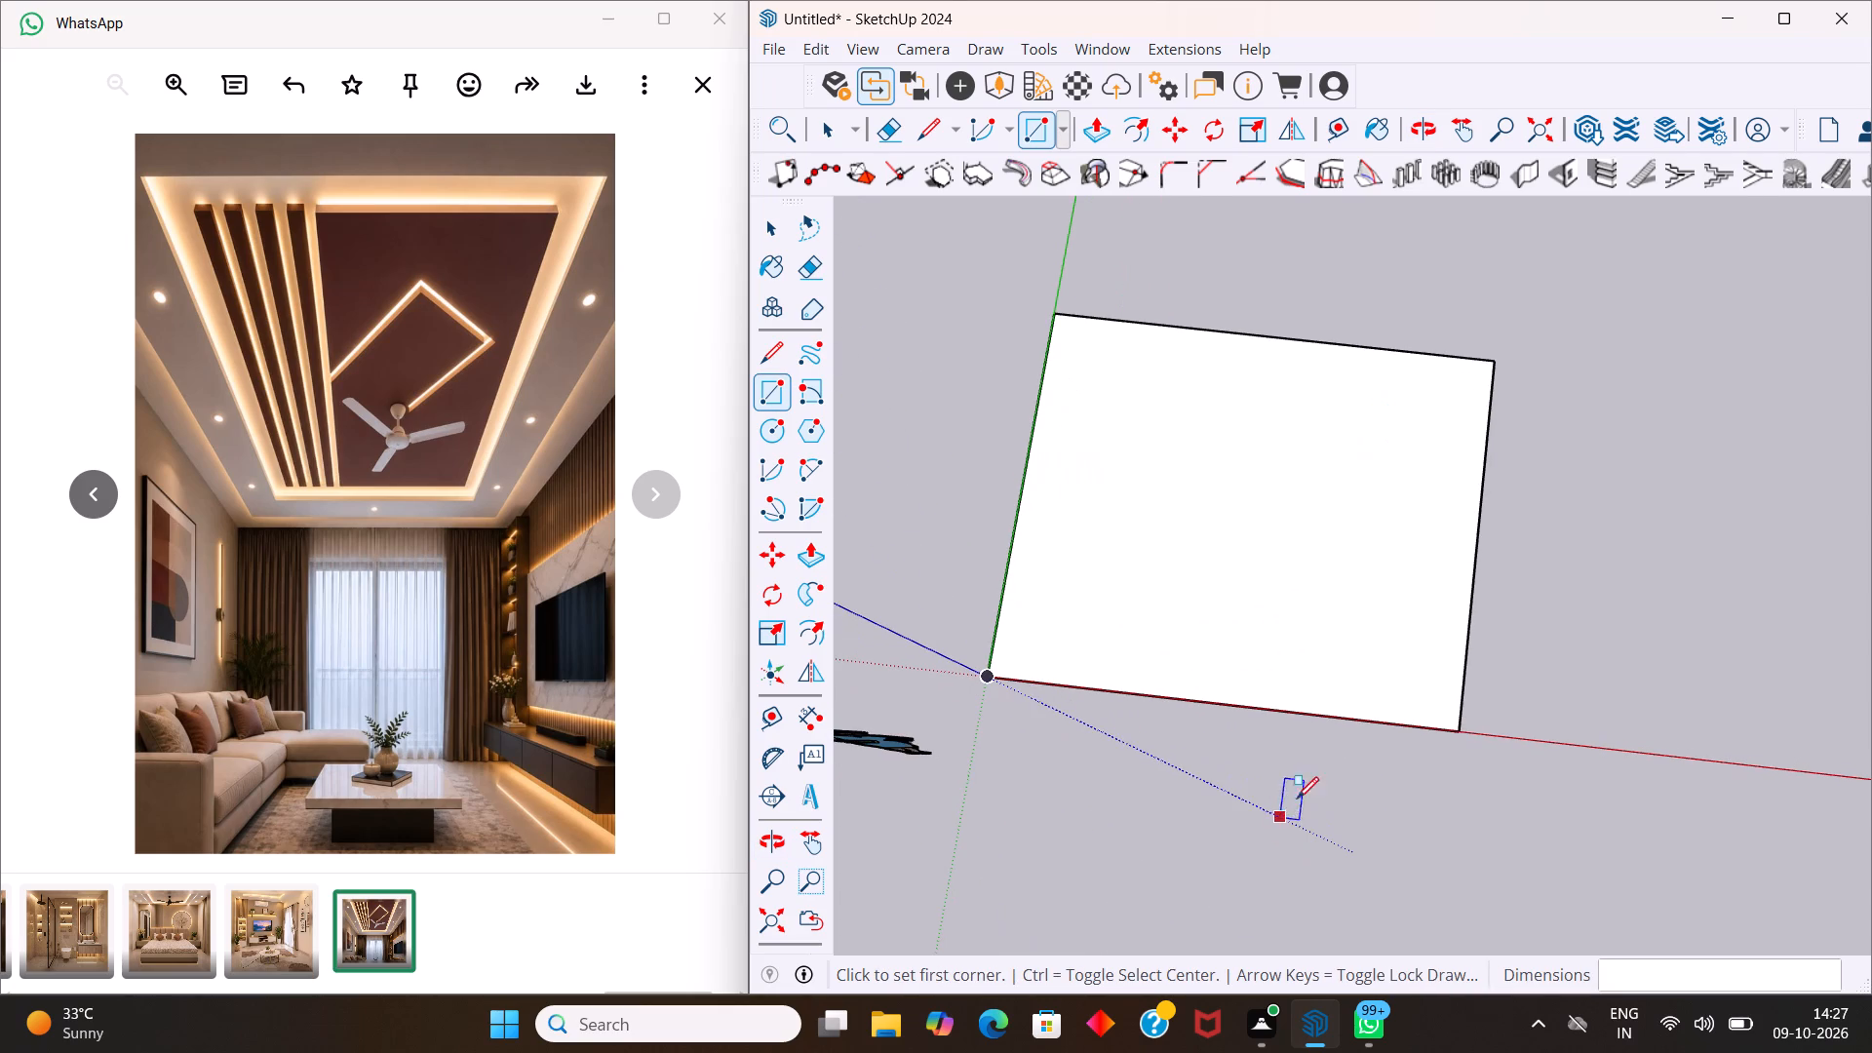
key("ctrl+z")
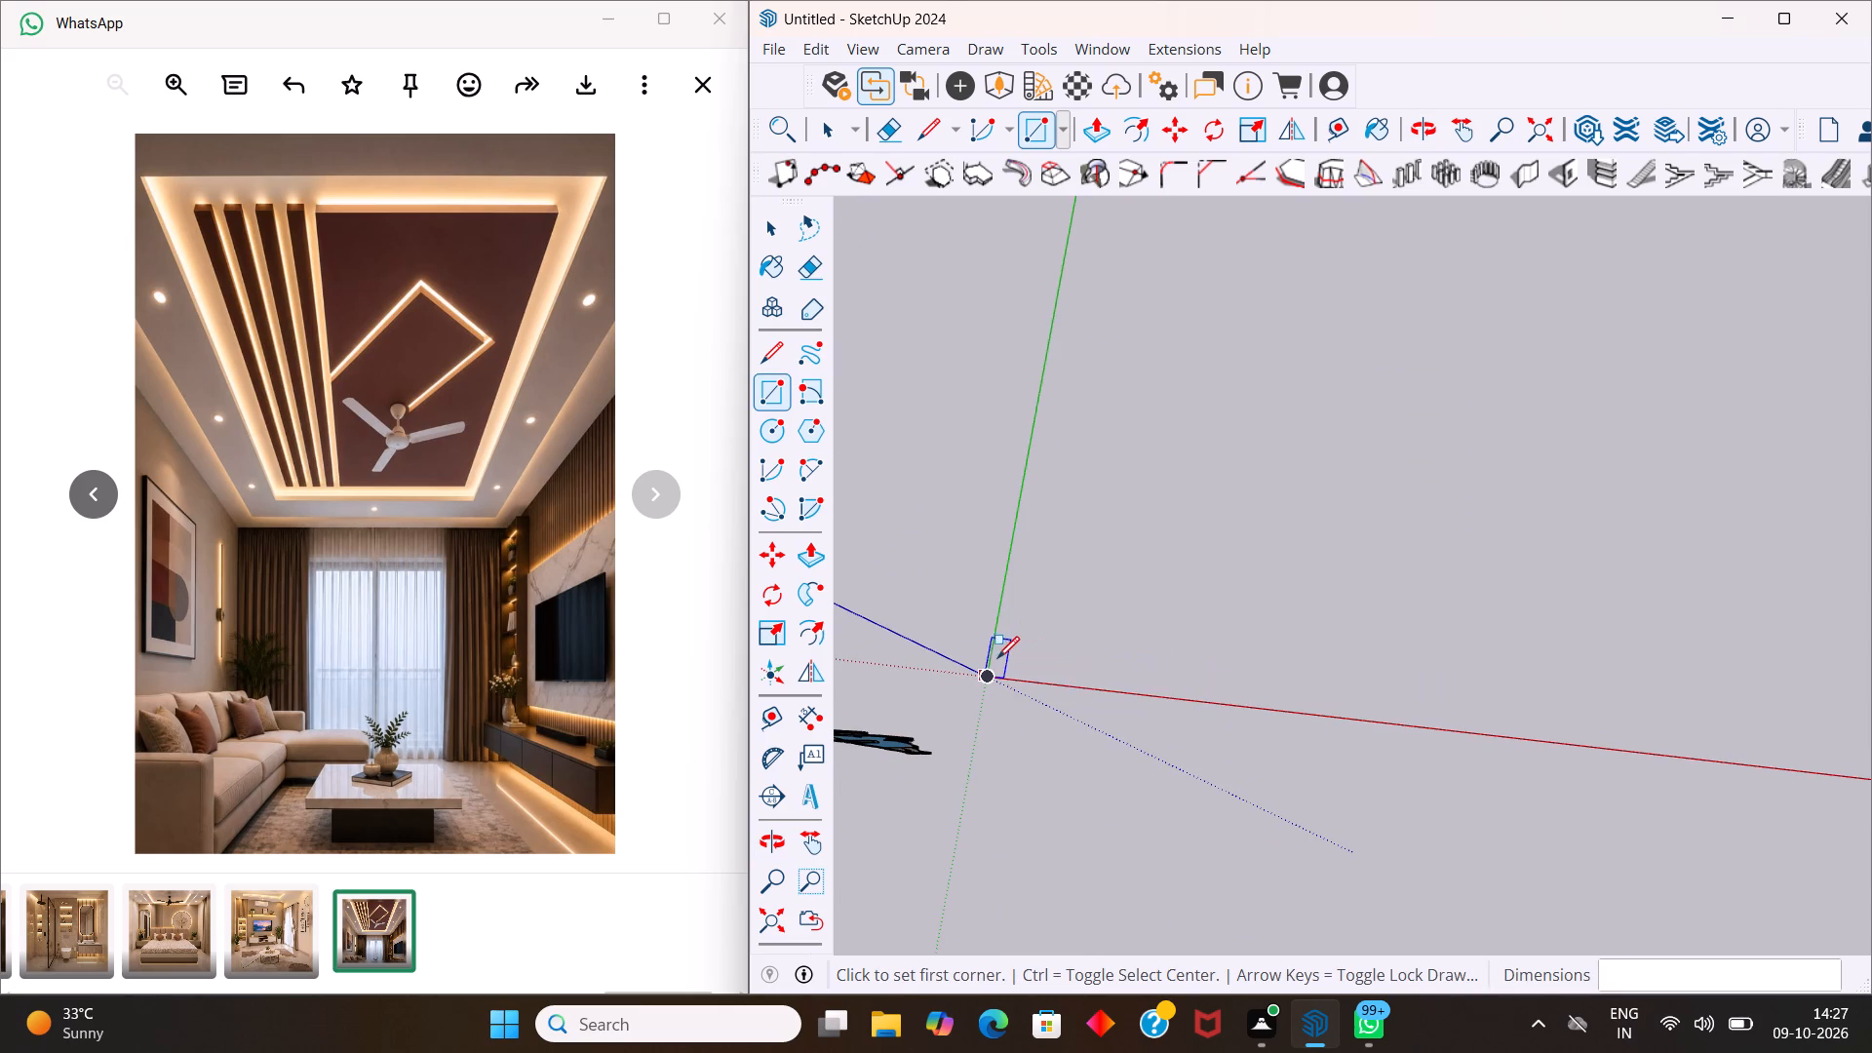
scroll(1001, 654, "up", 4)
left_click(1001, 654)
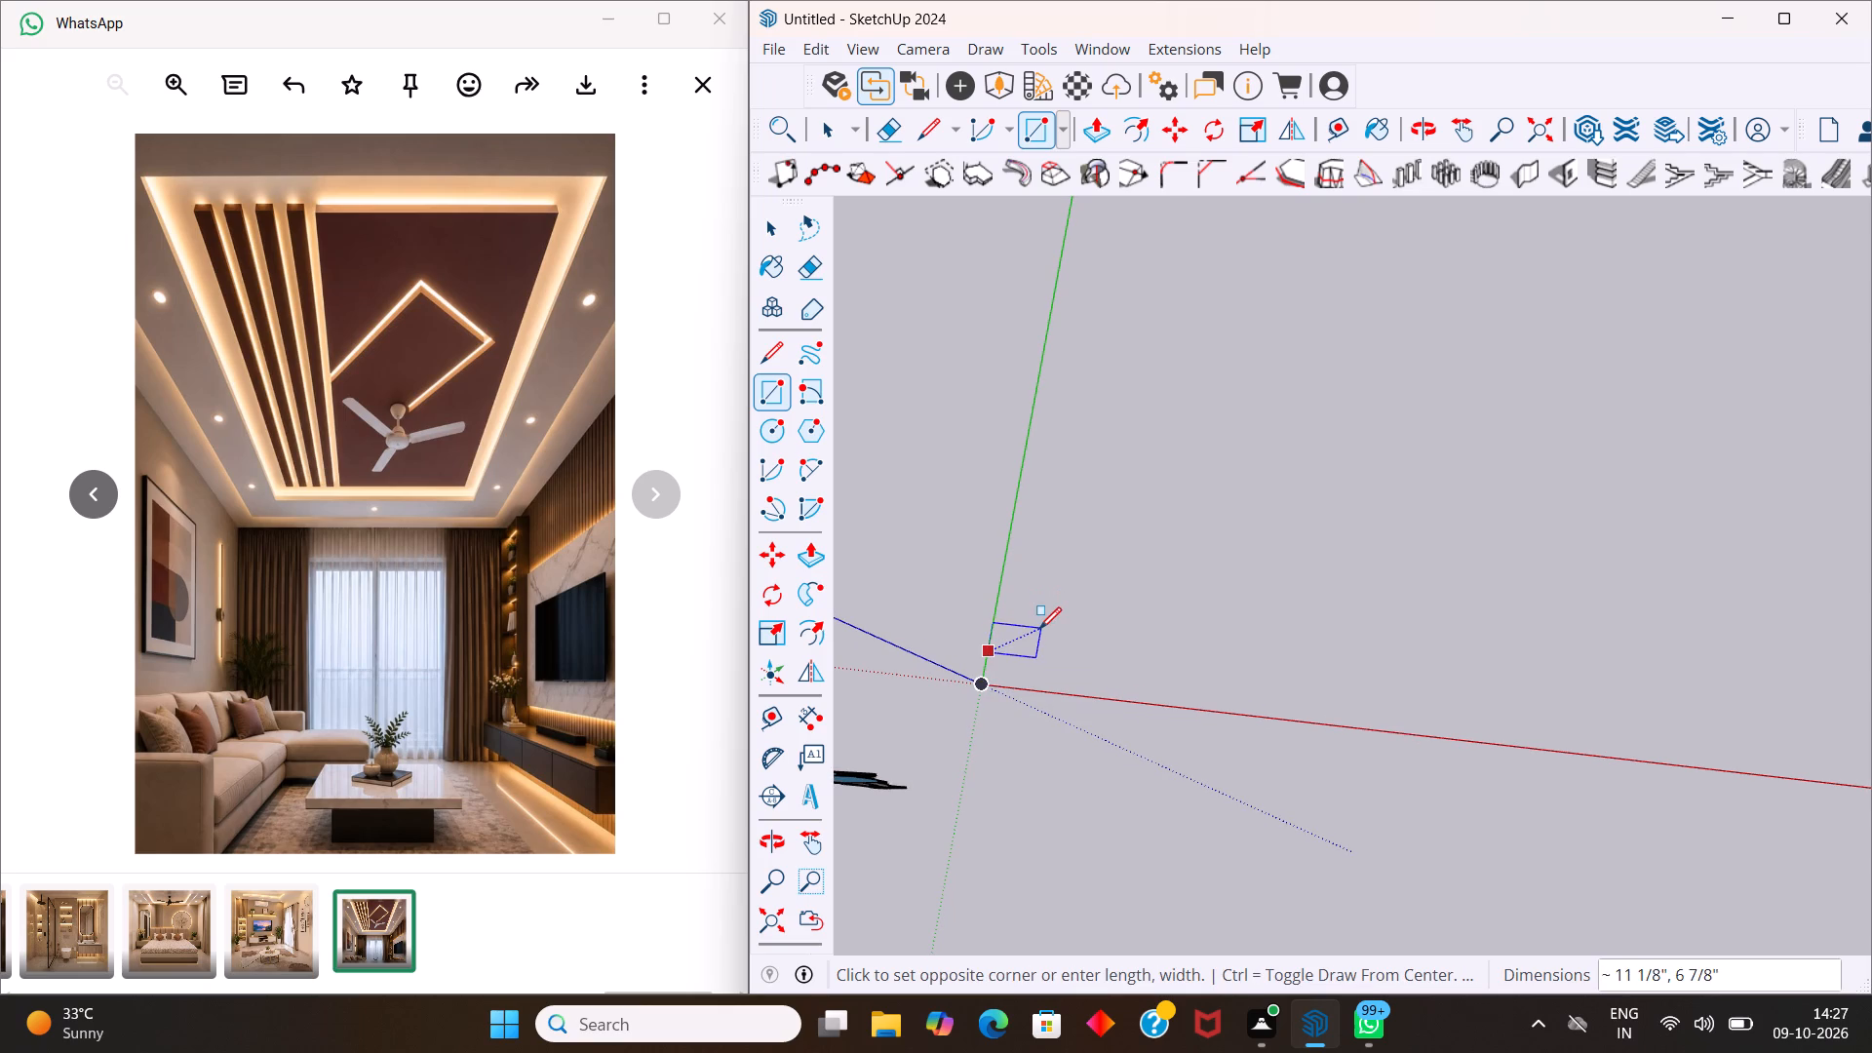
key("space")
Draw a ground-plane rectangle from the origin, 9' along the red axis and 12' along the green axis.
key("r")
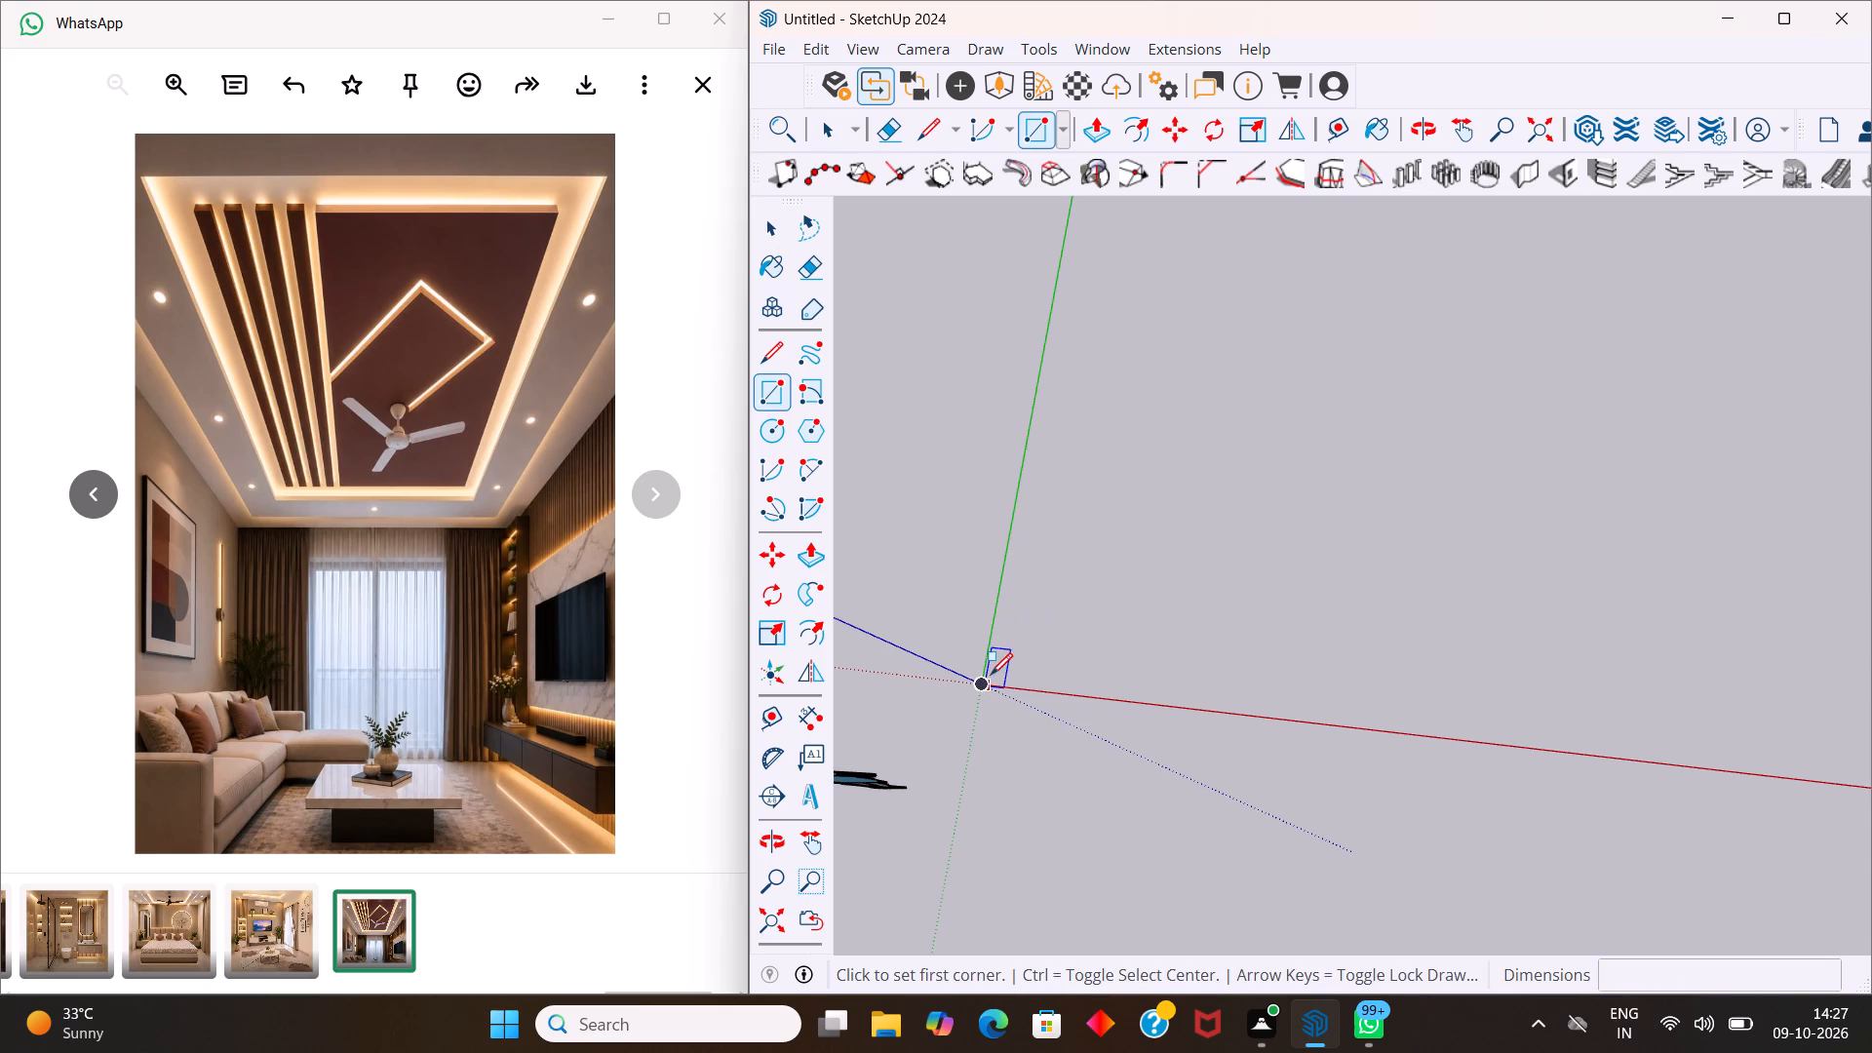
left_click(978, 675)
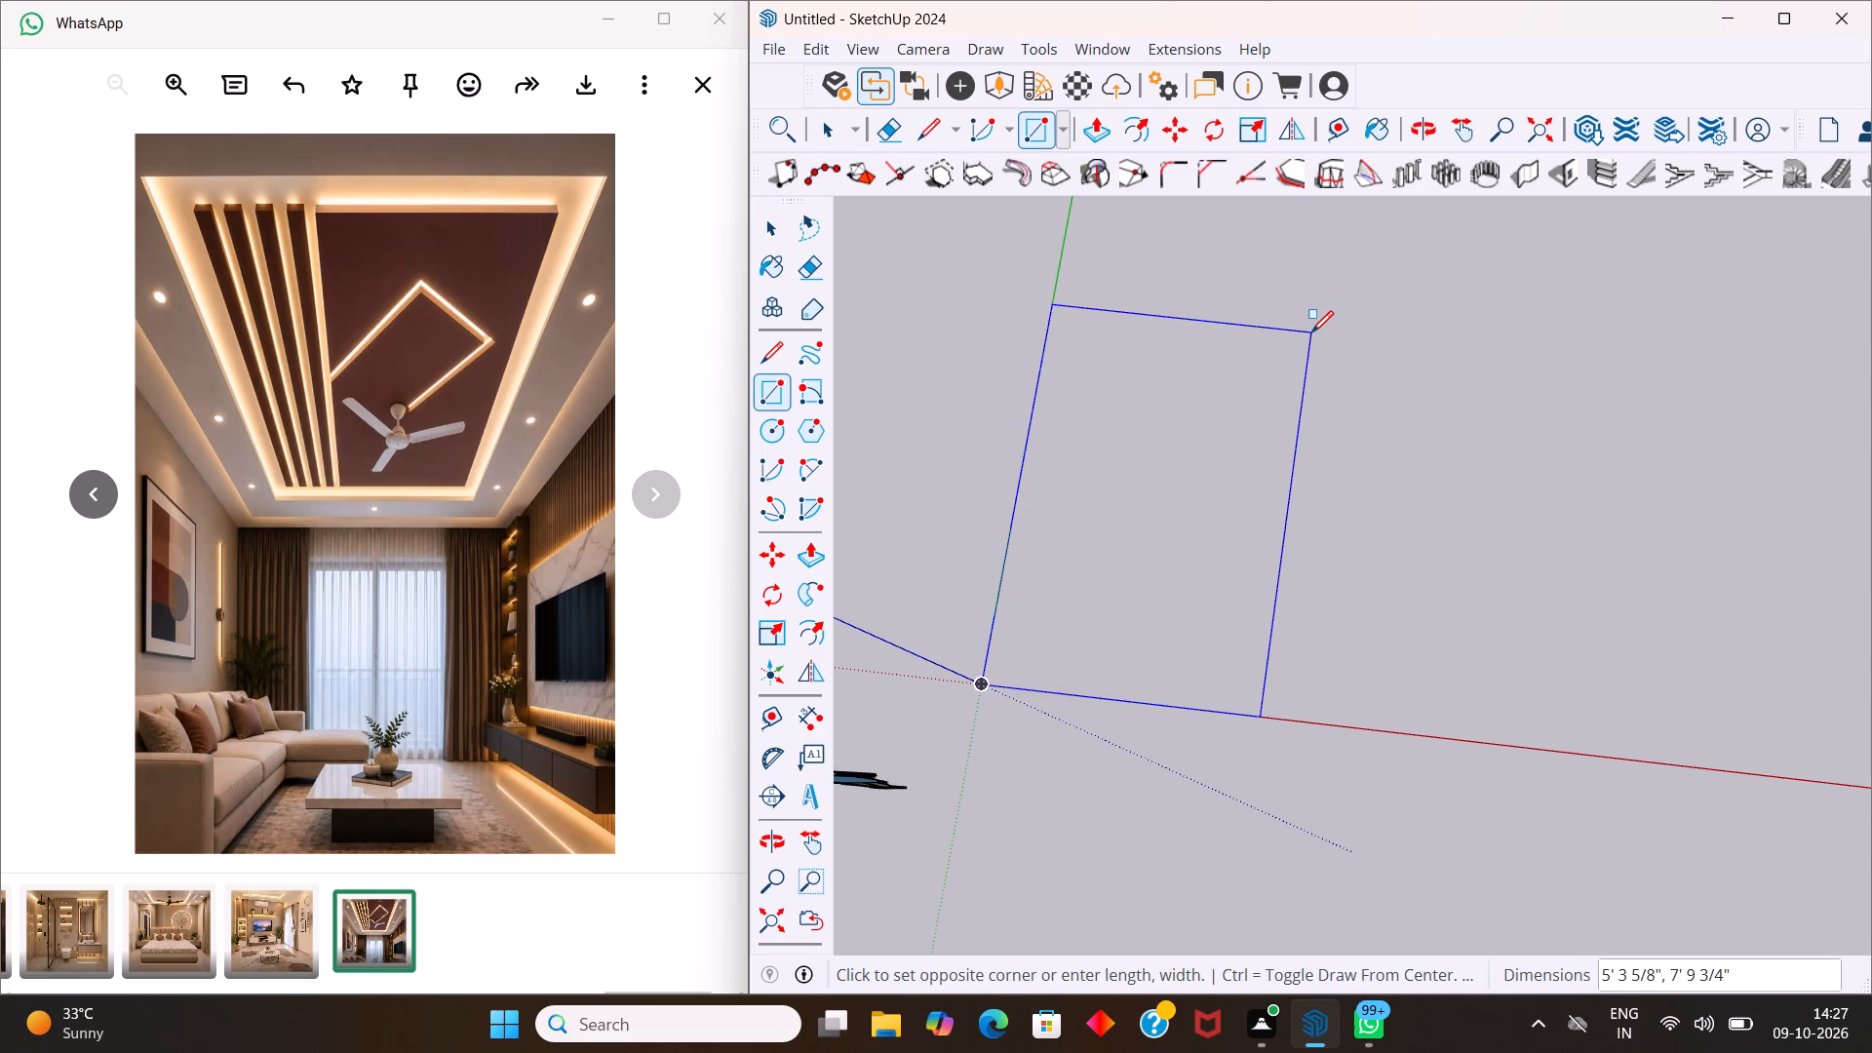
key("9")
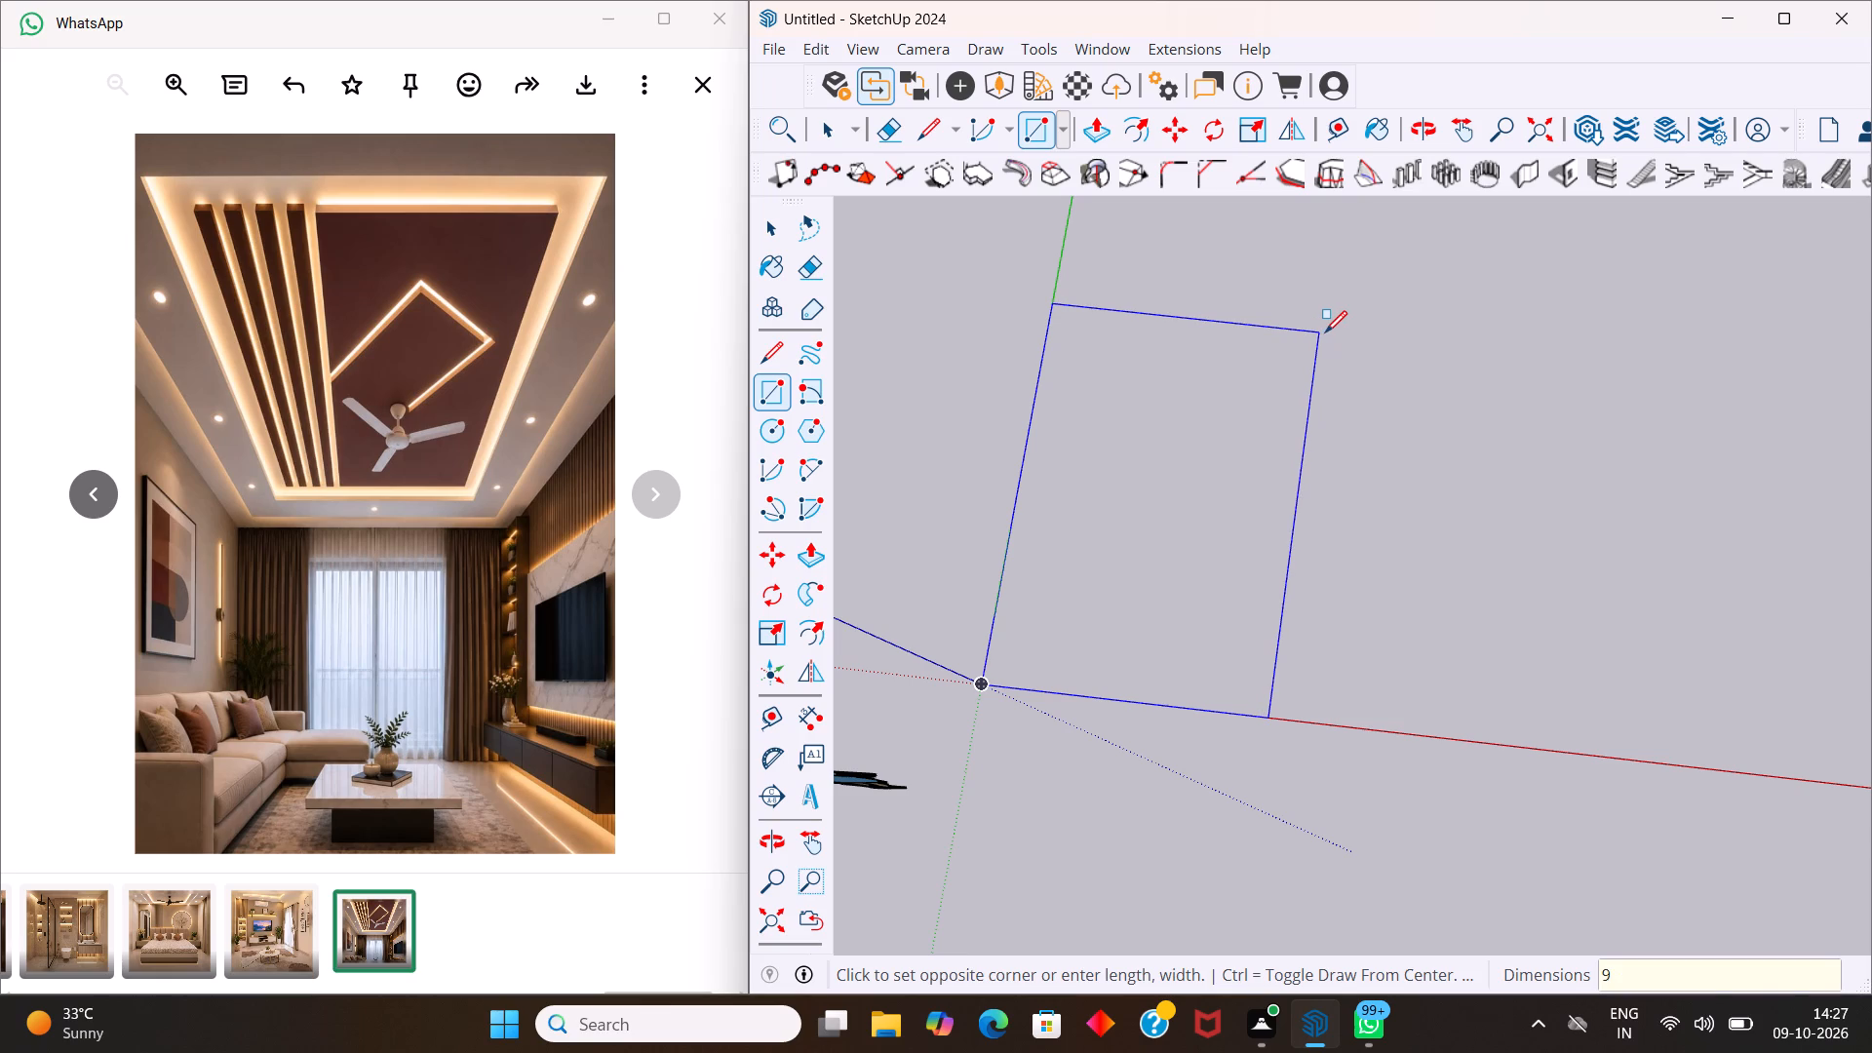
key("apostrophe")
key("comma")
type("12")
key("apostrophe")
key("Return")
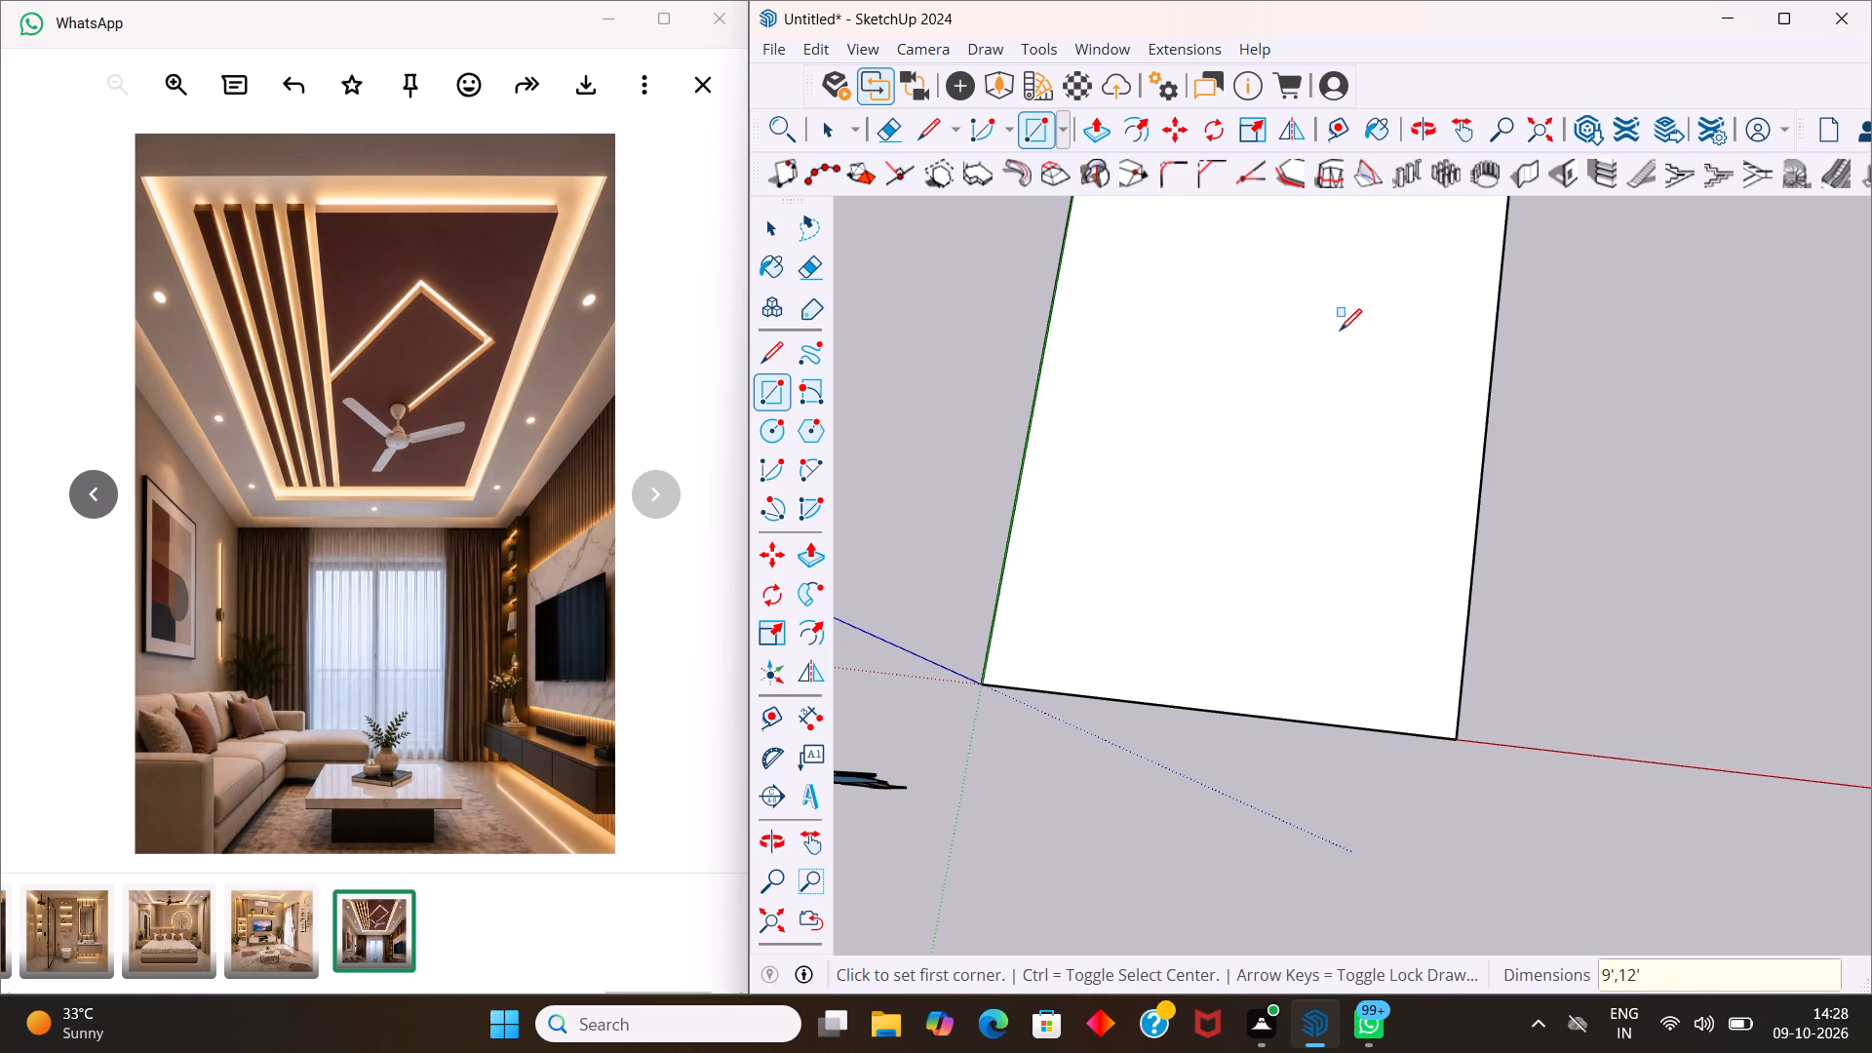
Offset the floor rectangle's outline 9" inward to form the wall-thickness border.
key("space")
scroll(1333, 331, "down", 9)
middle_click_drag(1409, 558, 1419, 475)
scroll(1366, 274, "up", 8)
scroll(1312, 334, "up", 5)
scroll(1308, 360, "down", 5)
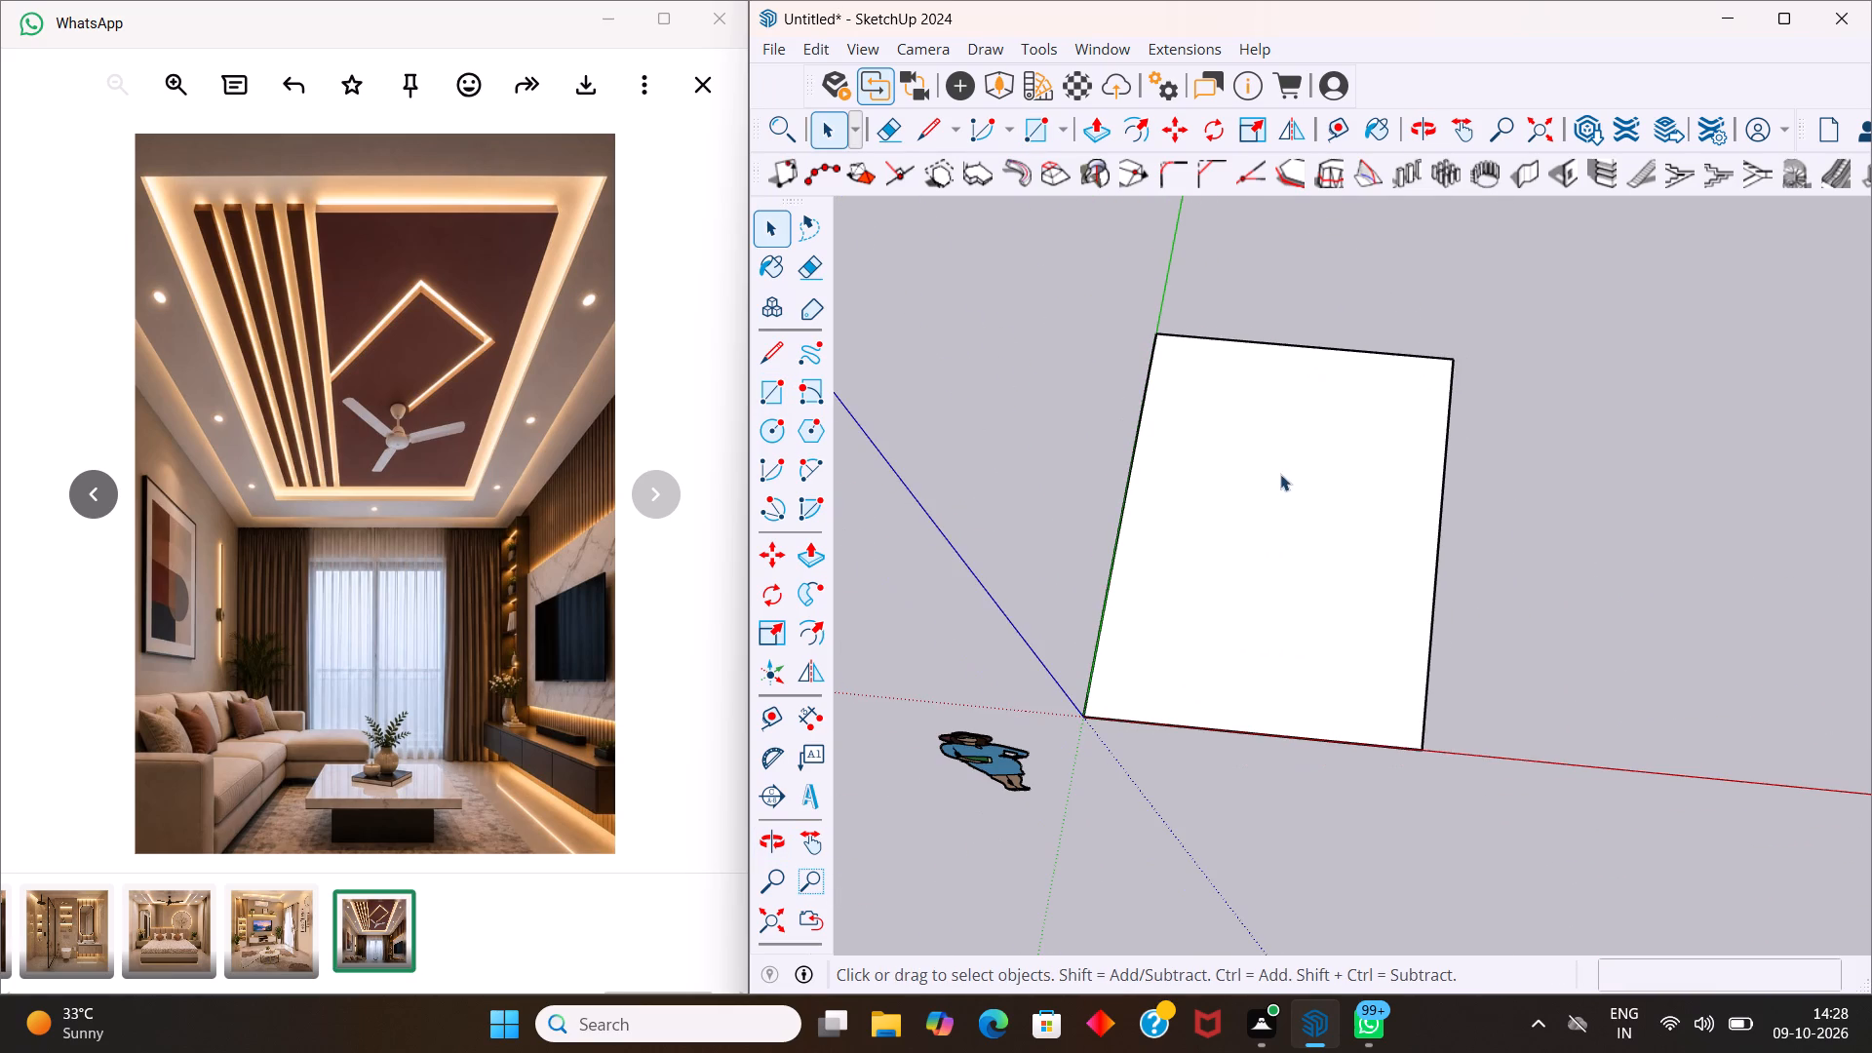
scroll(1264, 522, "up", 3)
left_click(1279, 537)
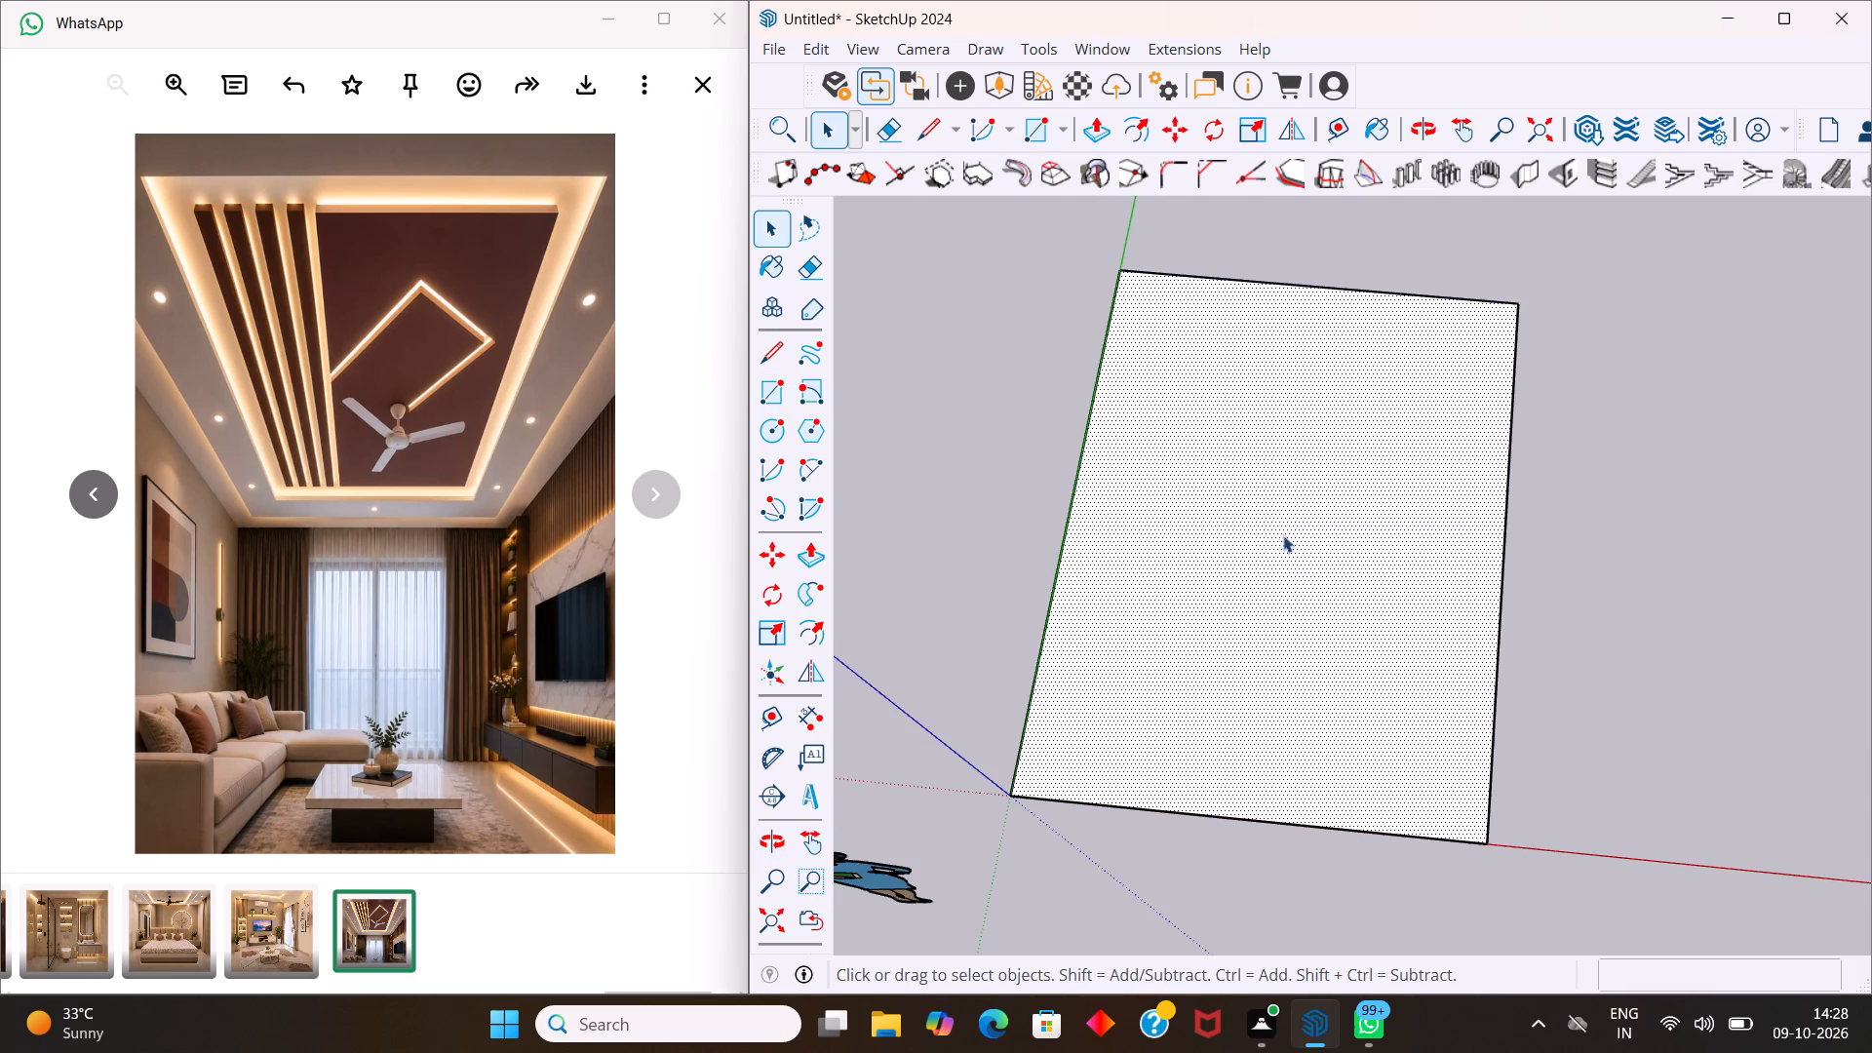
key("f")
left_click_drag(1301, 520, 1298, 543)
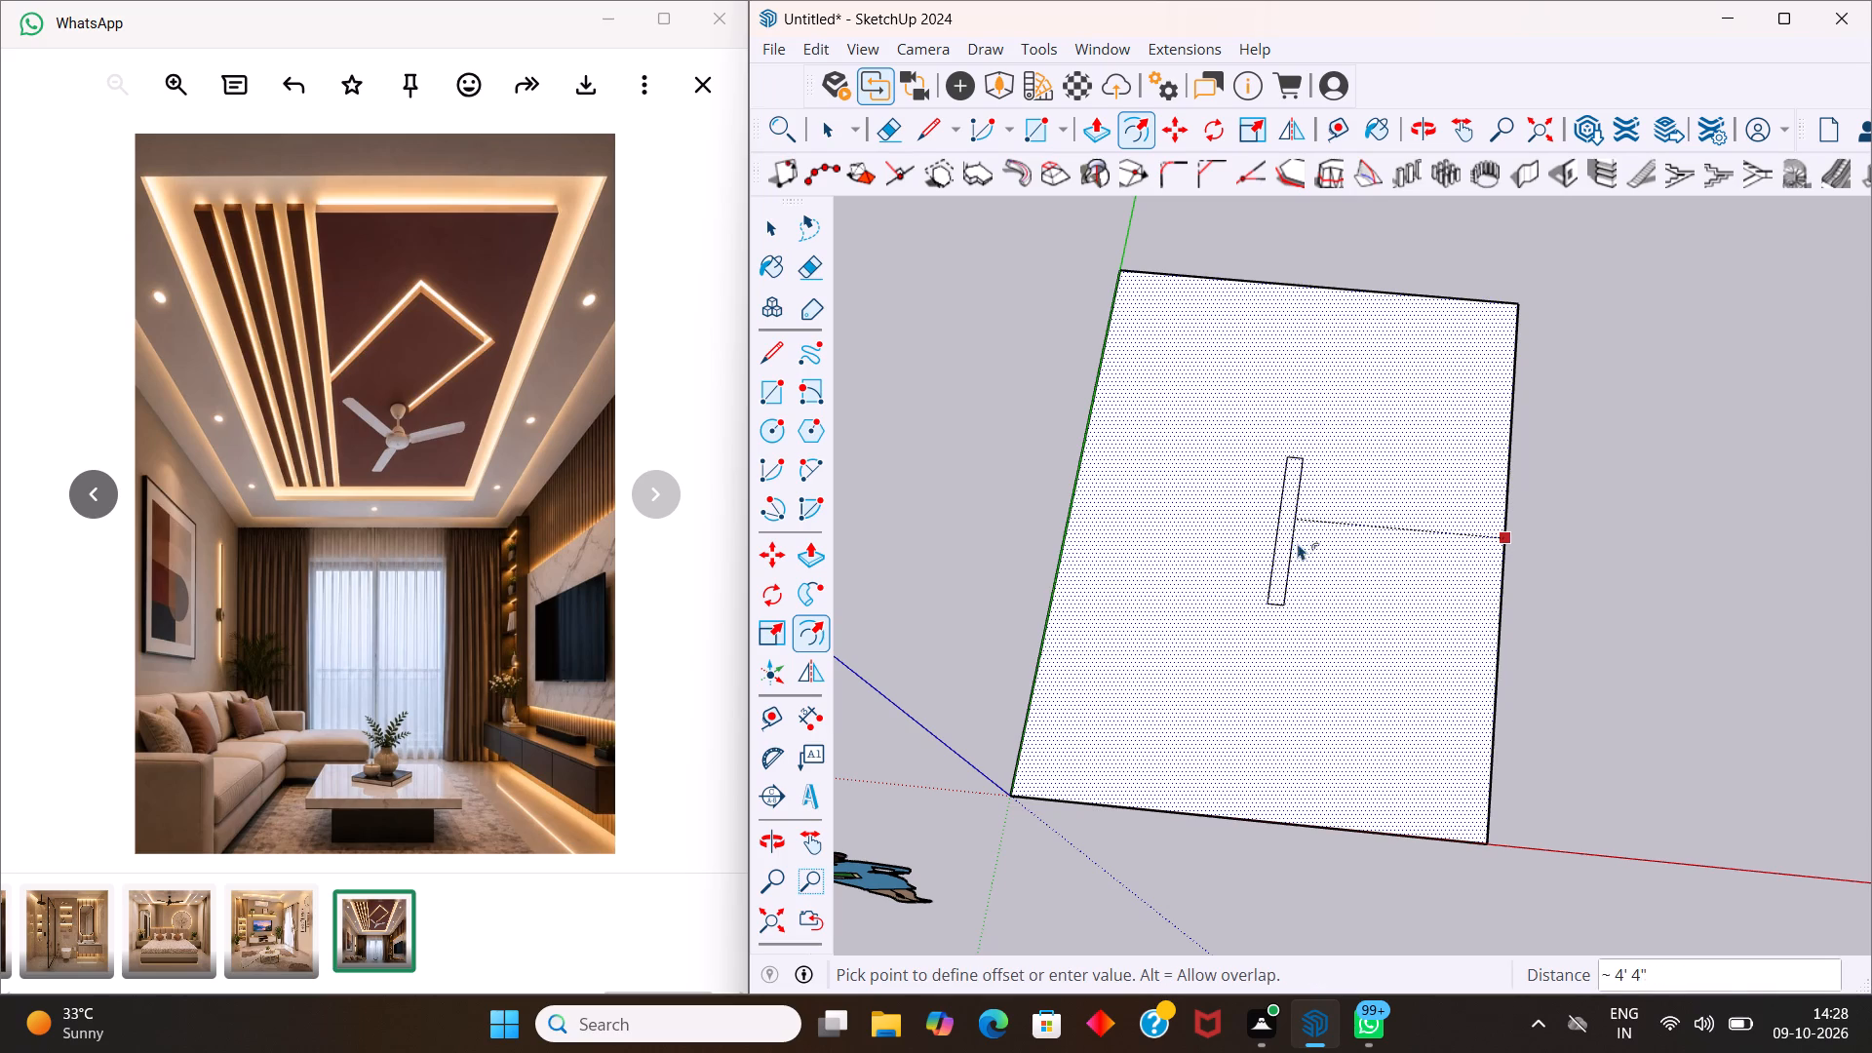
left_click_drag(1298, 543, 1360, 539)
key("9")
key("Return")
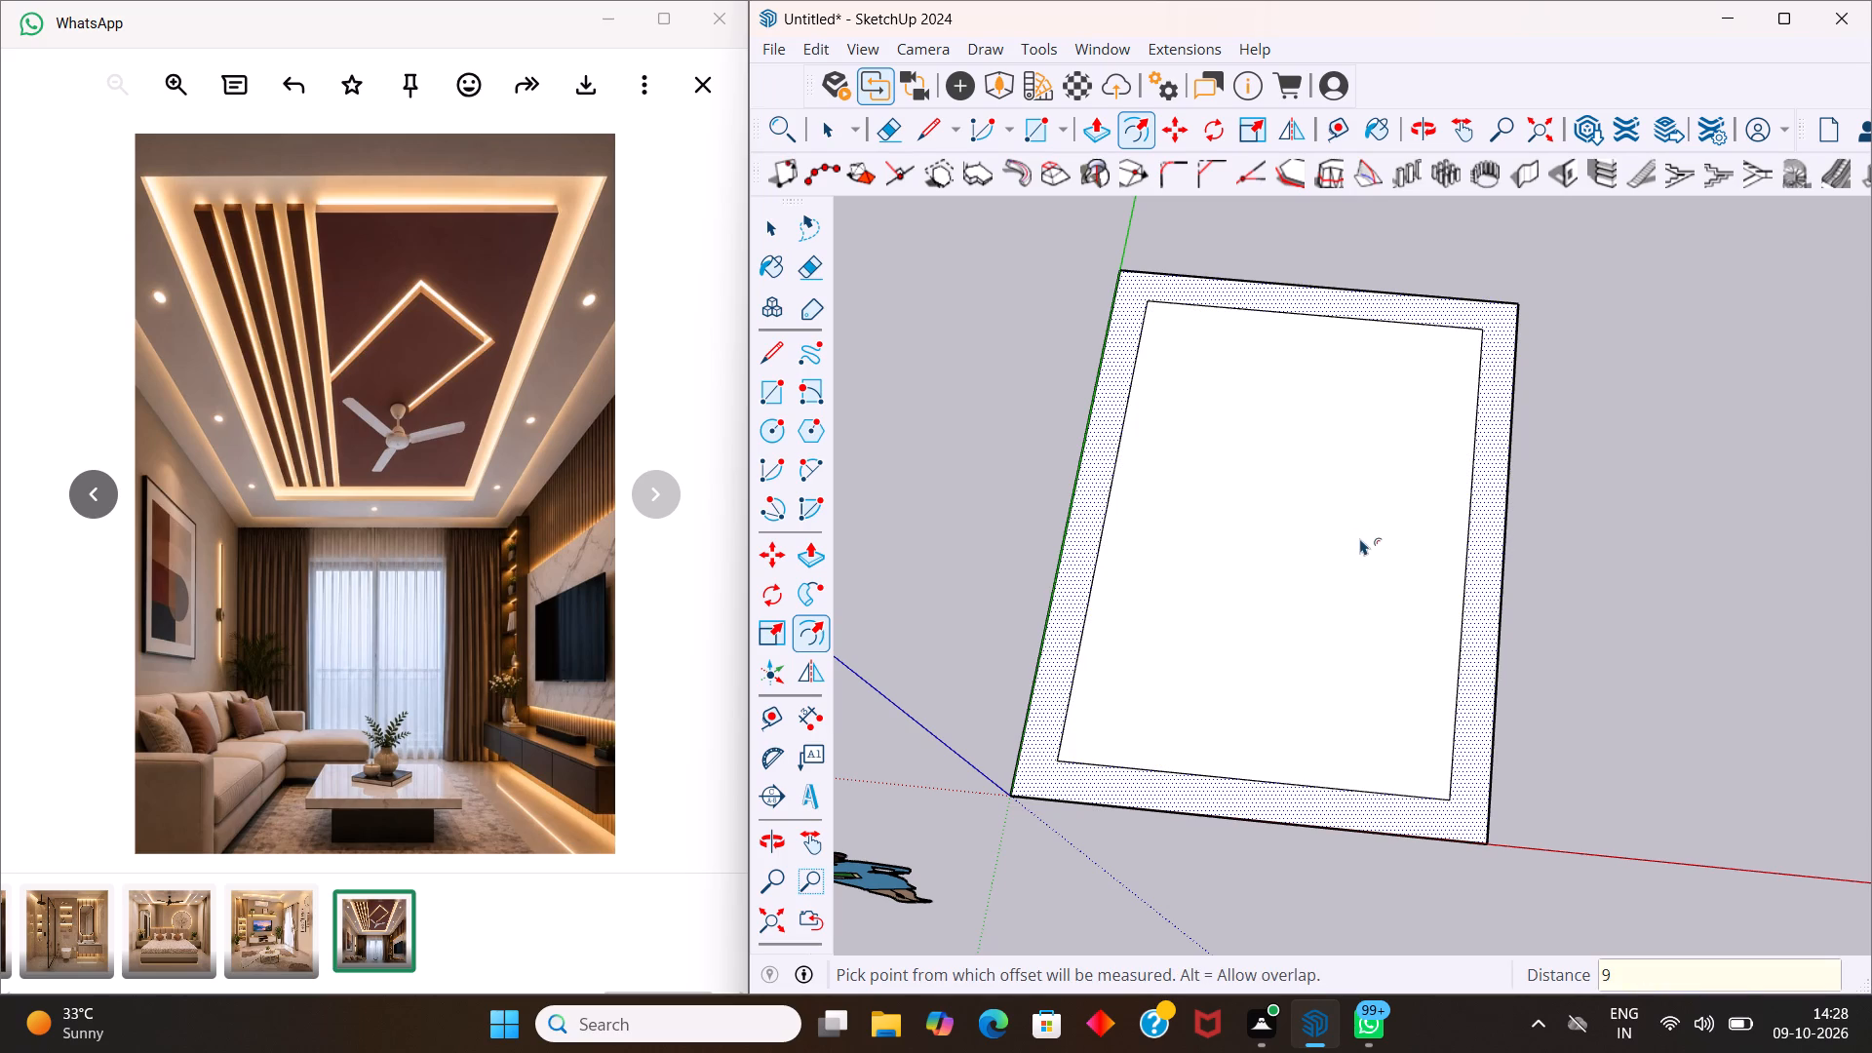
key("space")
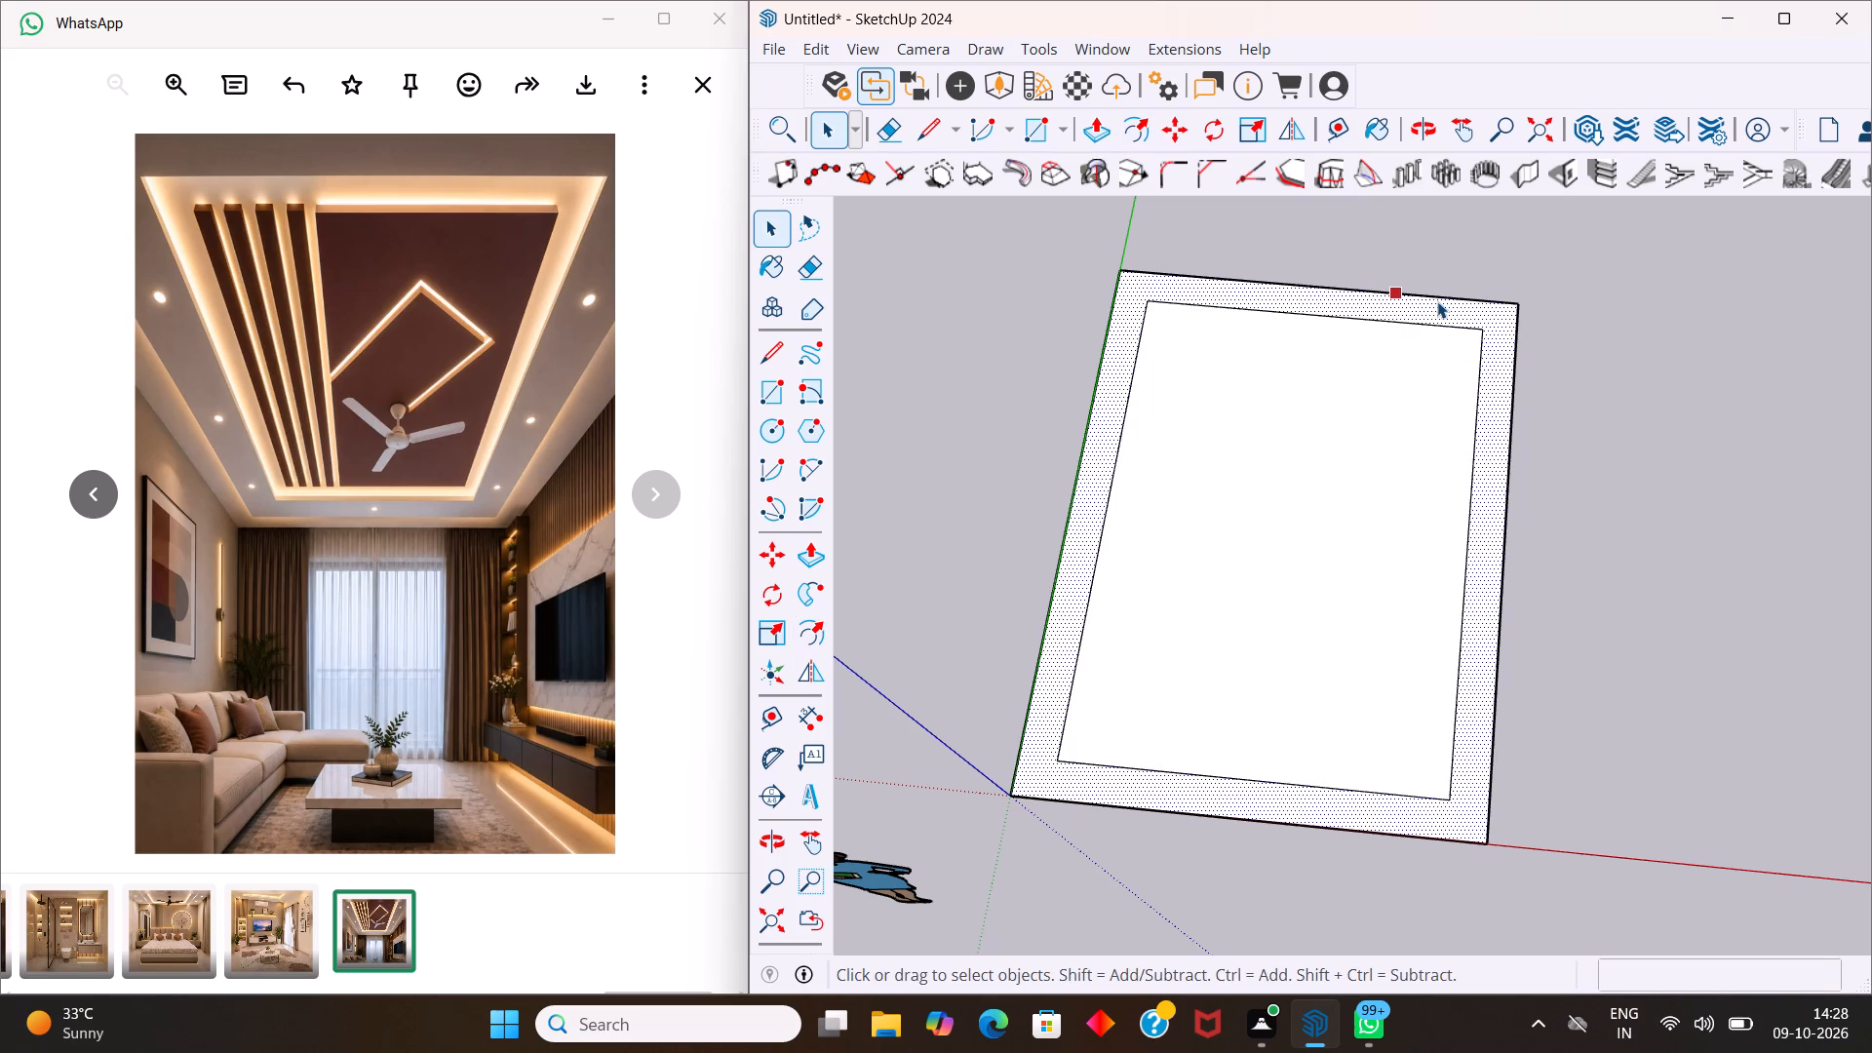
Push/Pull the border face between the two outlines up 10' to raise the room walls.
key("p")
left_click_drag(1437, 303, 1467, 291)
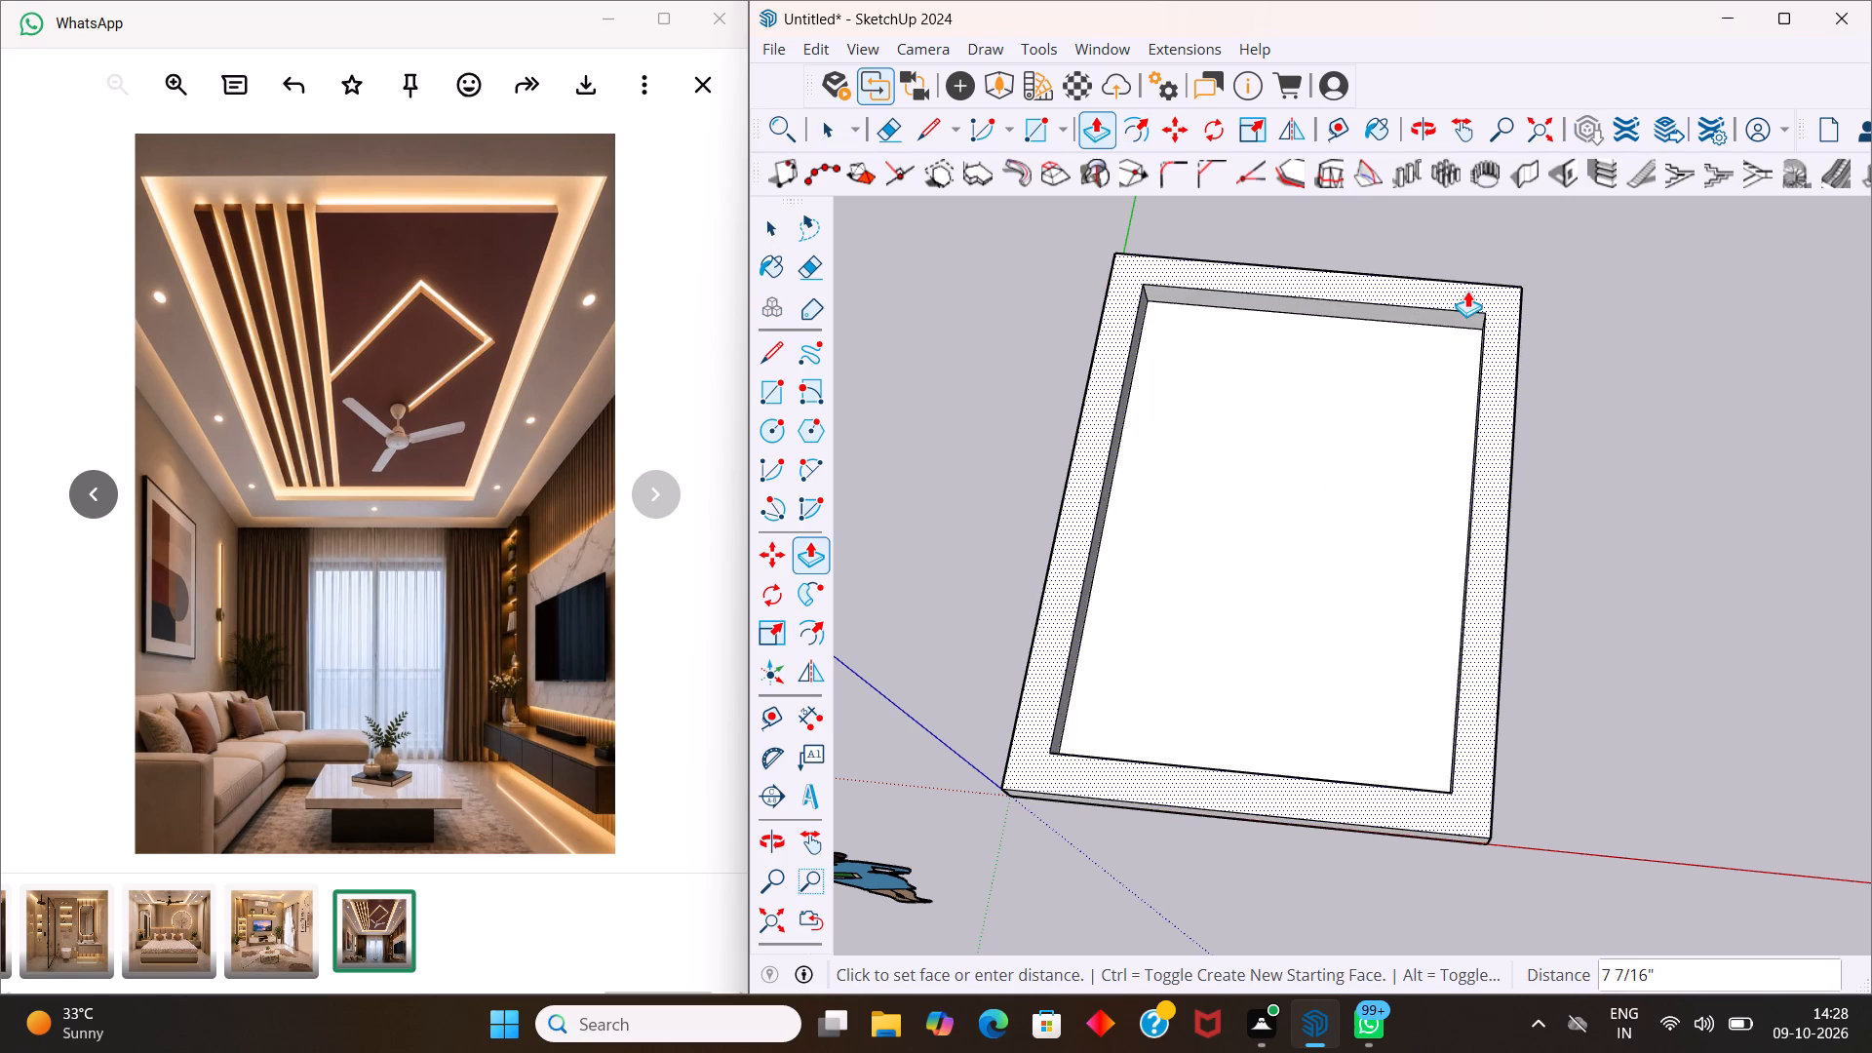
left_click_drag(1467, 291, 1473, 291)
key("1")
key("0")
key("apostrophe")
key("Return")
key("space")
Examine the raised walls and the room's interior from above, including the inner face of the far wall.
scroll(1511, 525, "up", 5)
middle_click(1439, 621)
middle_click(1439, 621)
scroll(1416, 590, "down", 18)
scroll(1461, 502, "down", 7)
middle_click_drag(1469, 558, 1533, 455)
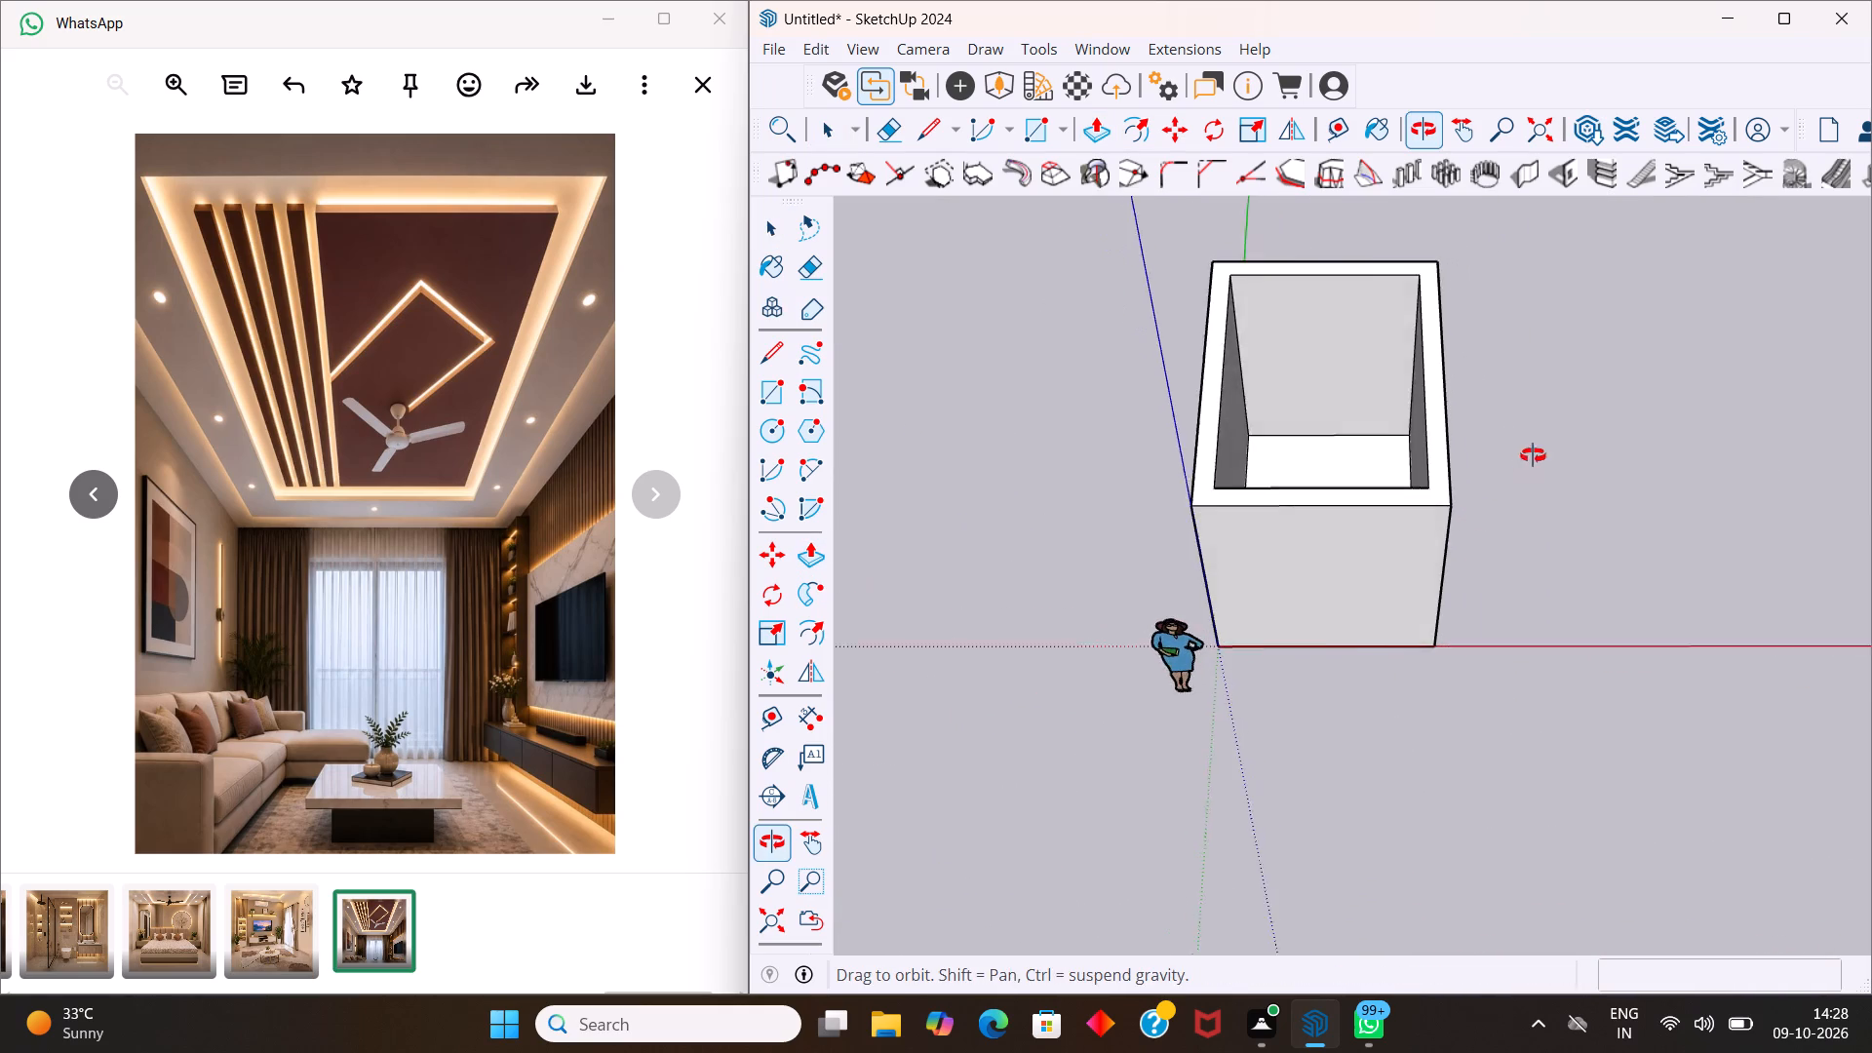
middle_click_drag(1533, 455, 1548, 418)
scroll(1442, 371, "up", 4)
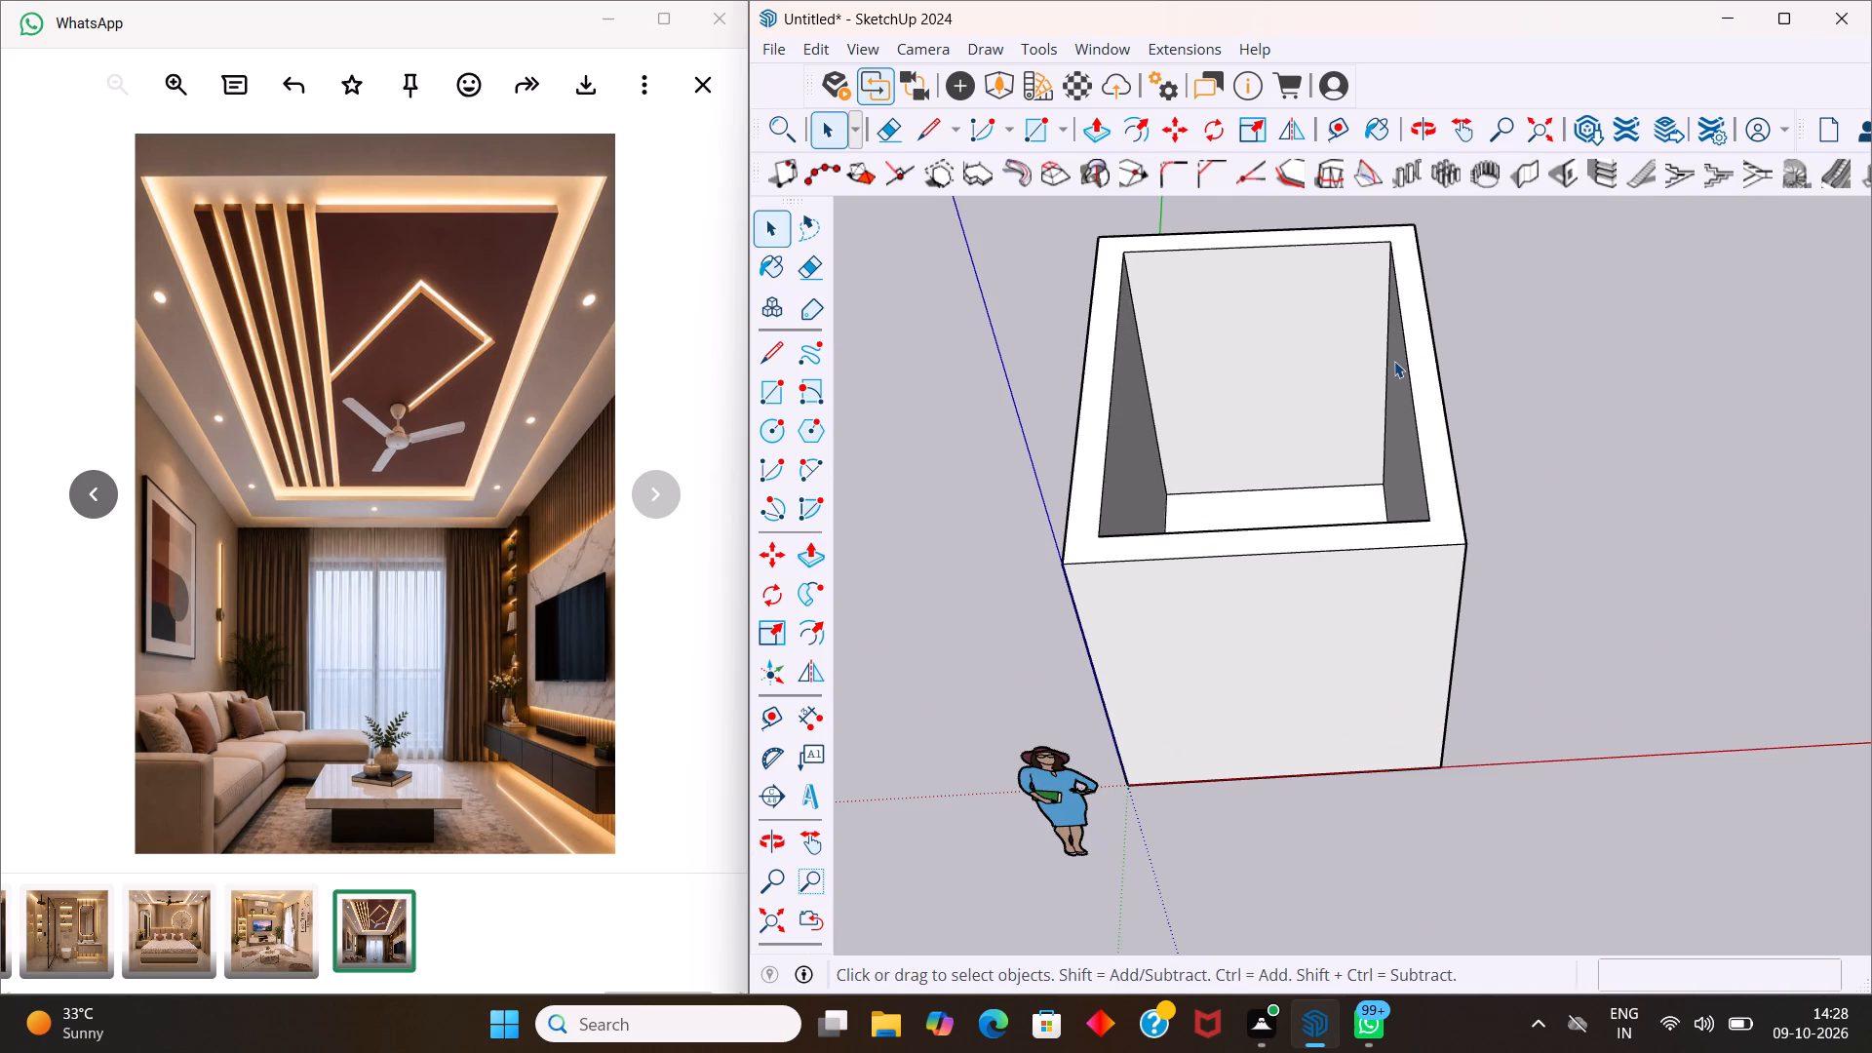
middle_click_drag(1387, 408, 1398, 322)
scroll(1289, 296, "up", 6)
scroll(1267, 250, "down", 3)
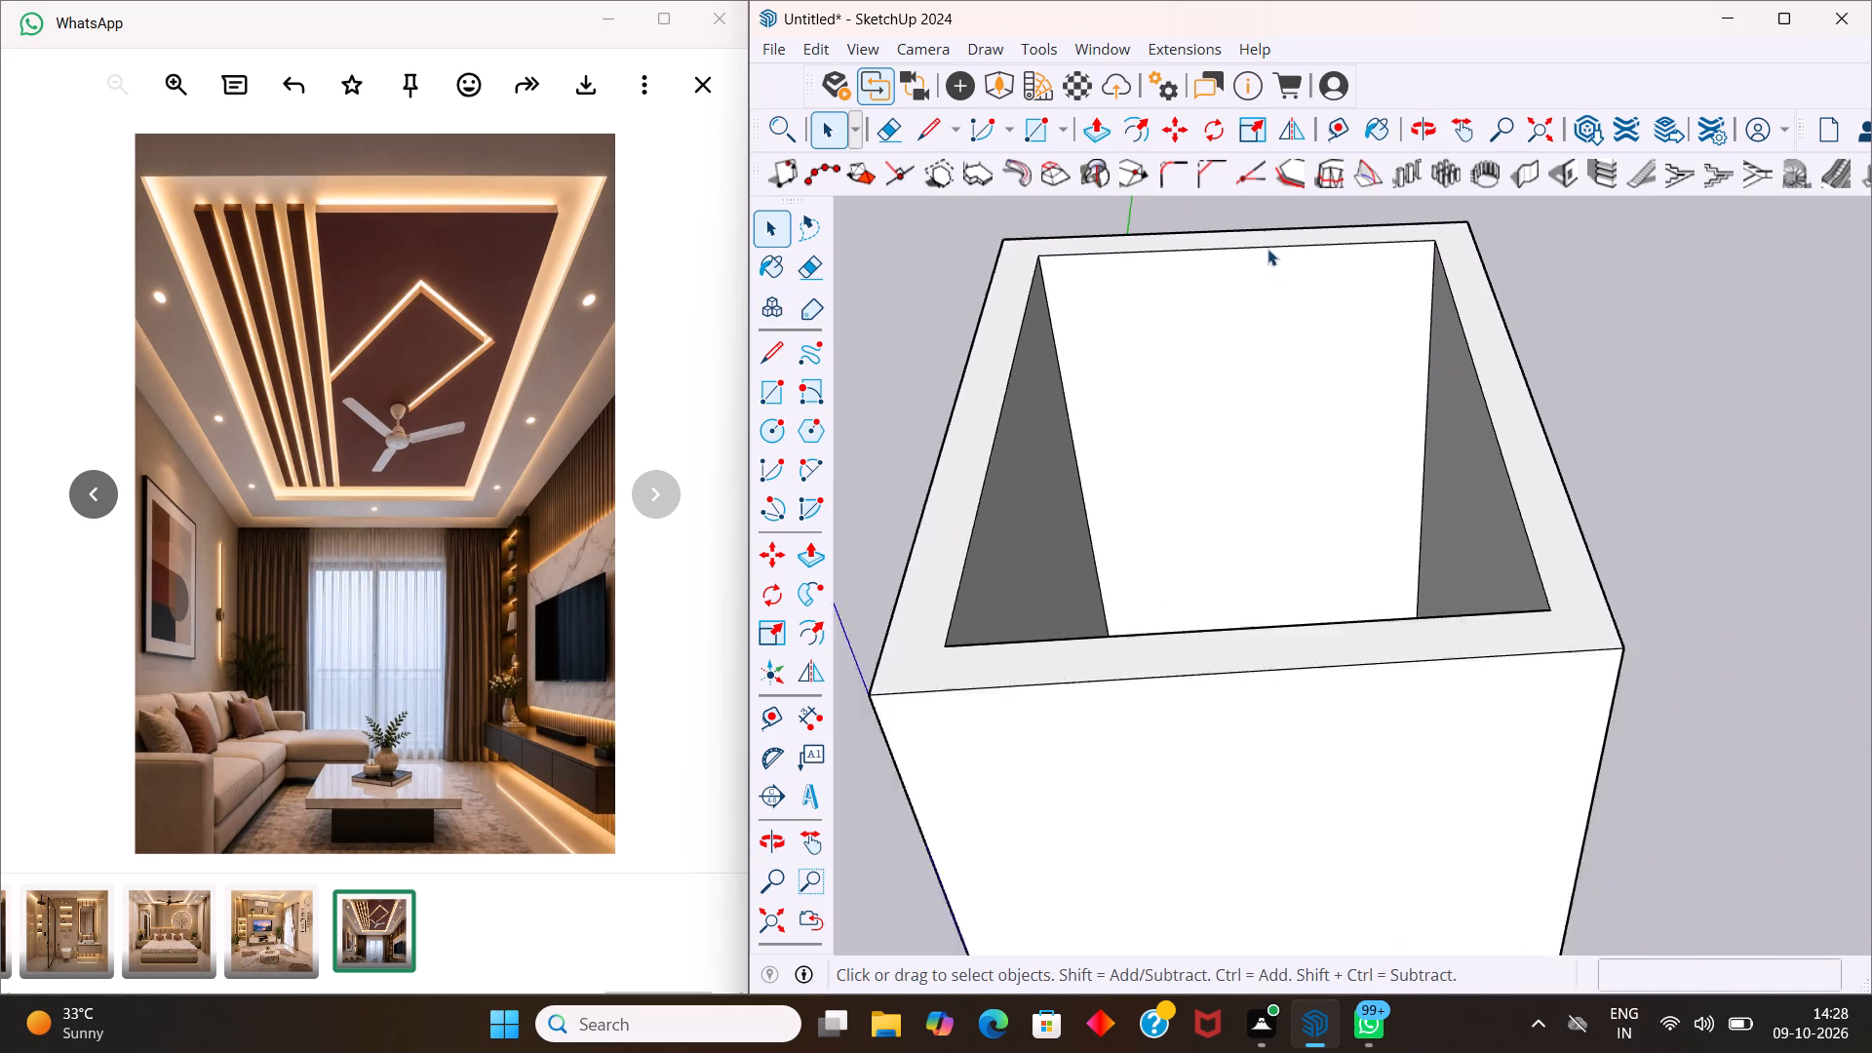
scroll(1267, 249, "down", 2)
scroll(1217, 211, "up", 5)
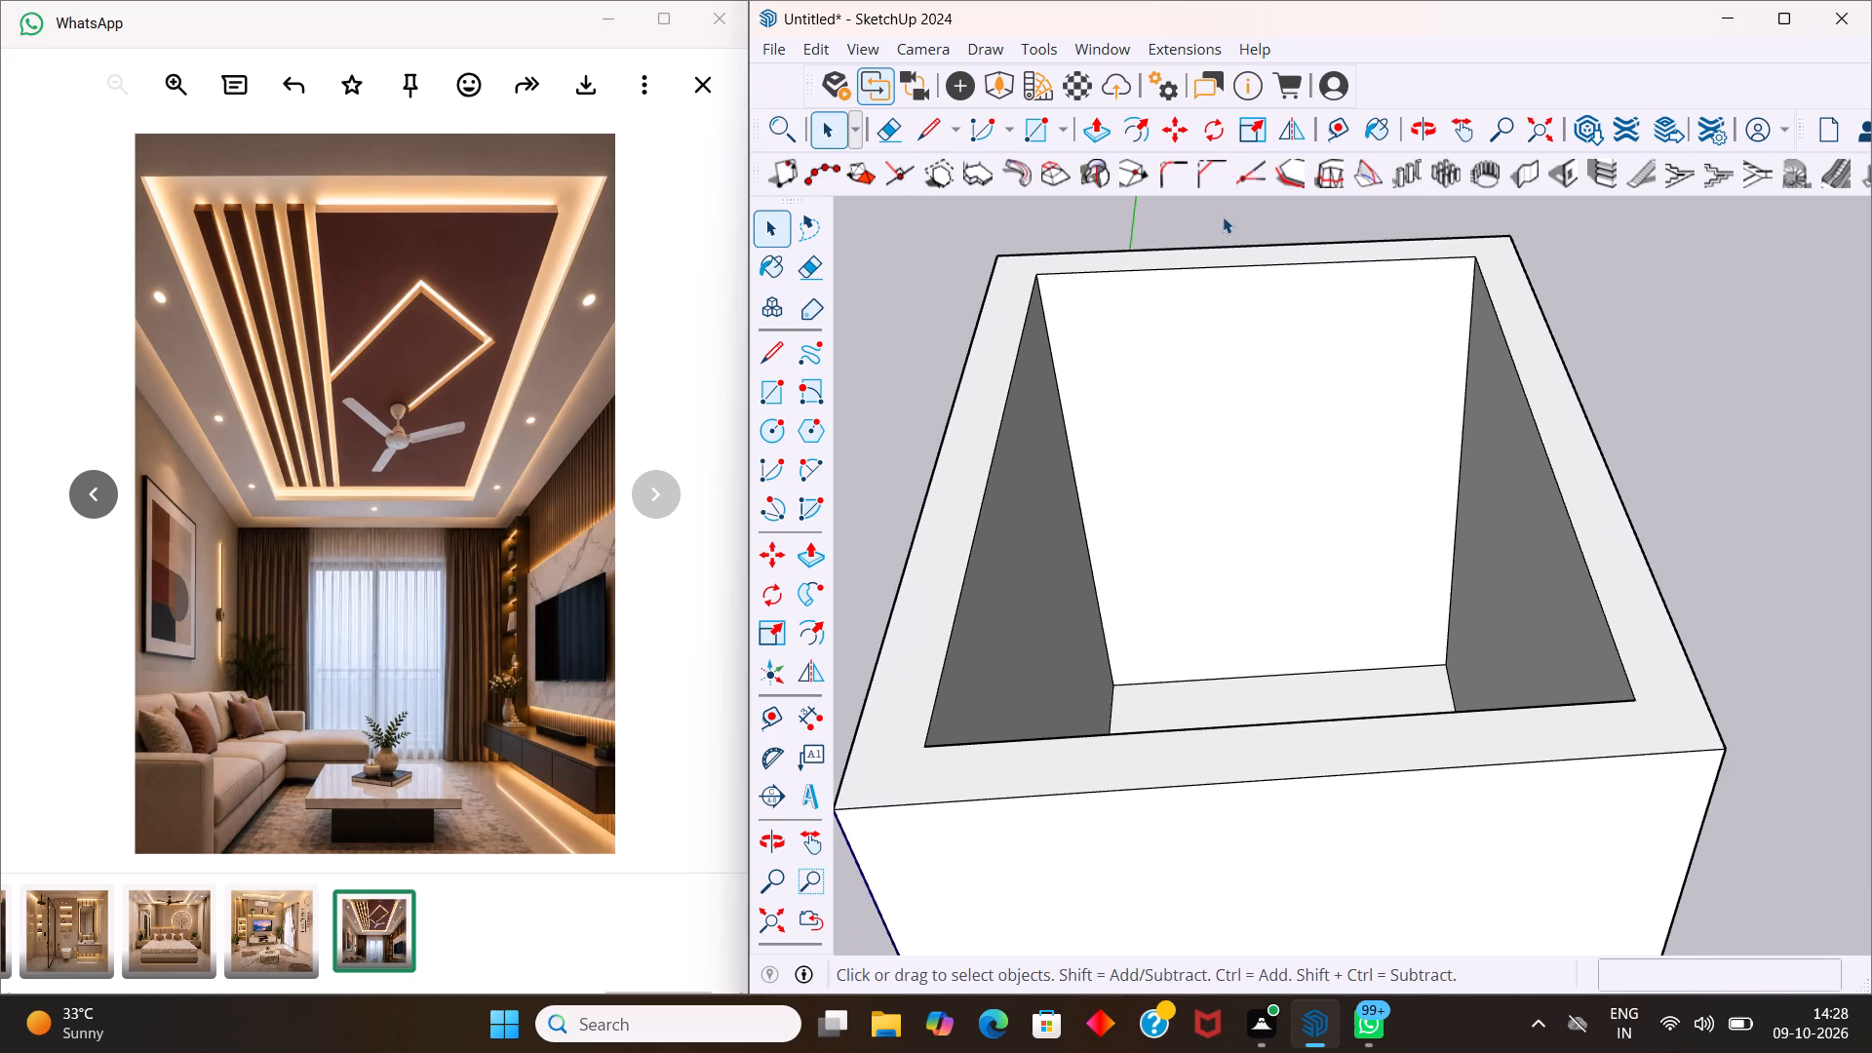
double_click(1255, 361)
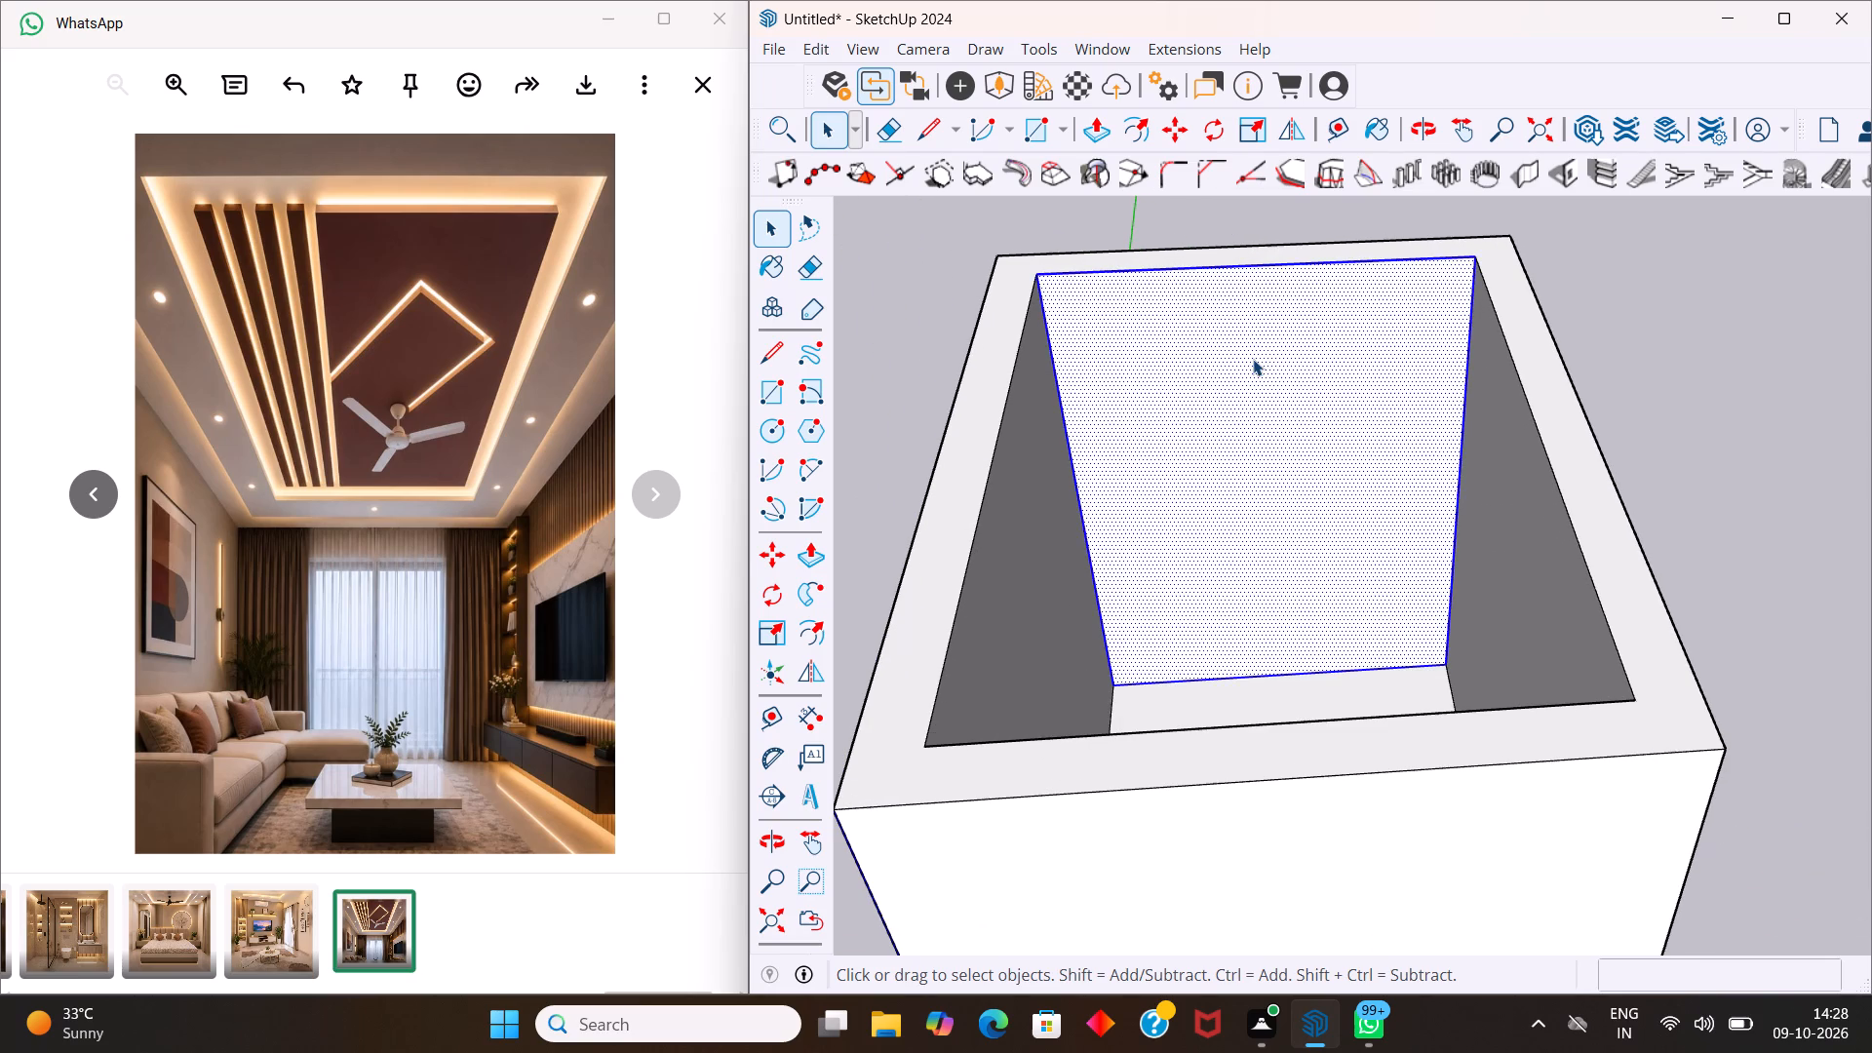
scroll(1257, 354, "down", 4)
left_click(1546, 350)
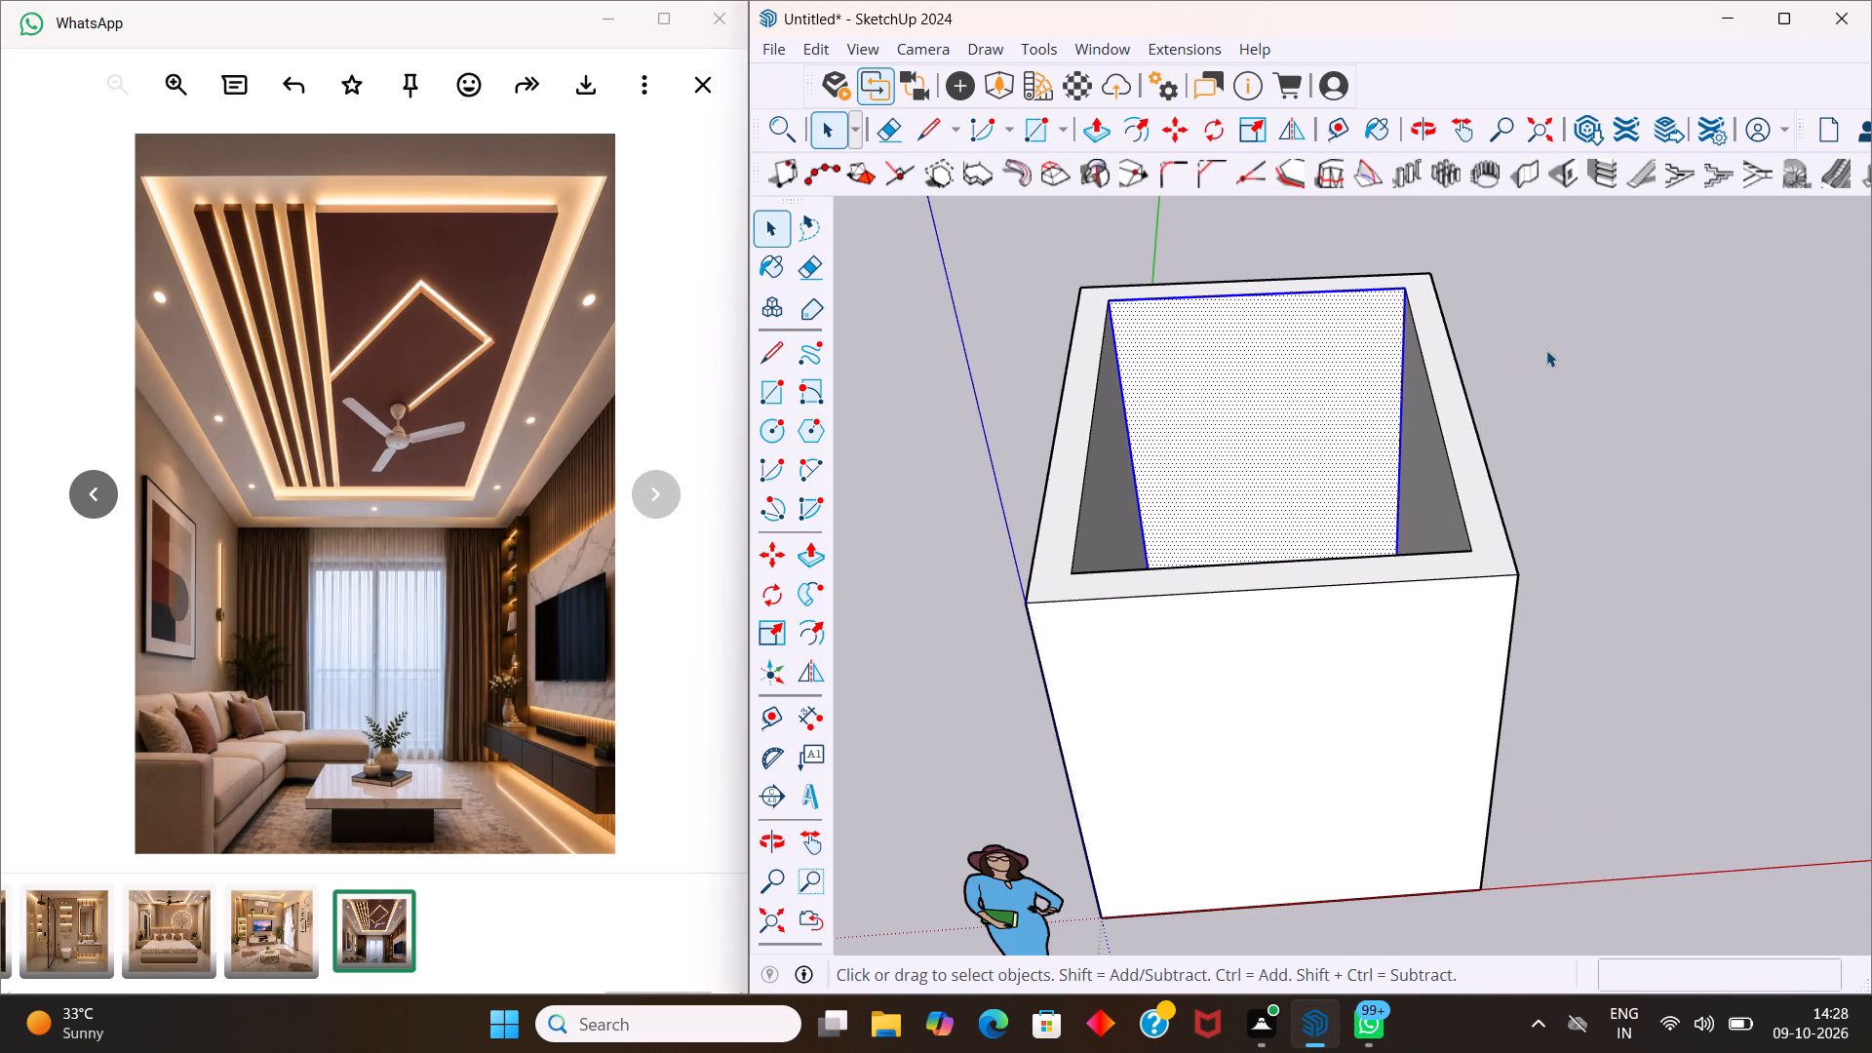
Place a horizontal guide line 2' below the top edge on the outer face of the short wall opposite the origin.
middle_click(1375, 431)
middle_click_drag(1337, 424, 1169, 386)
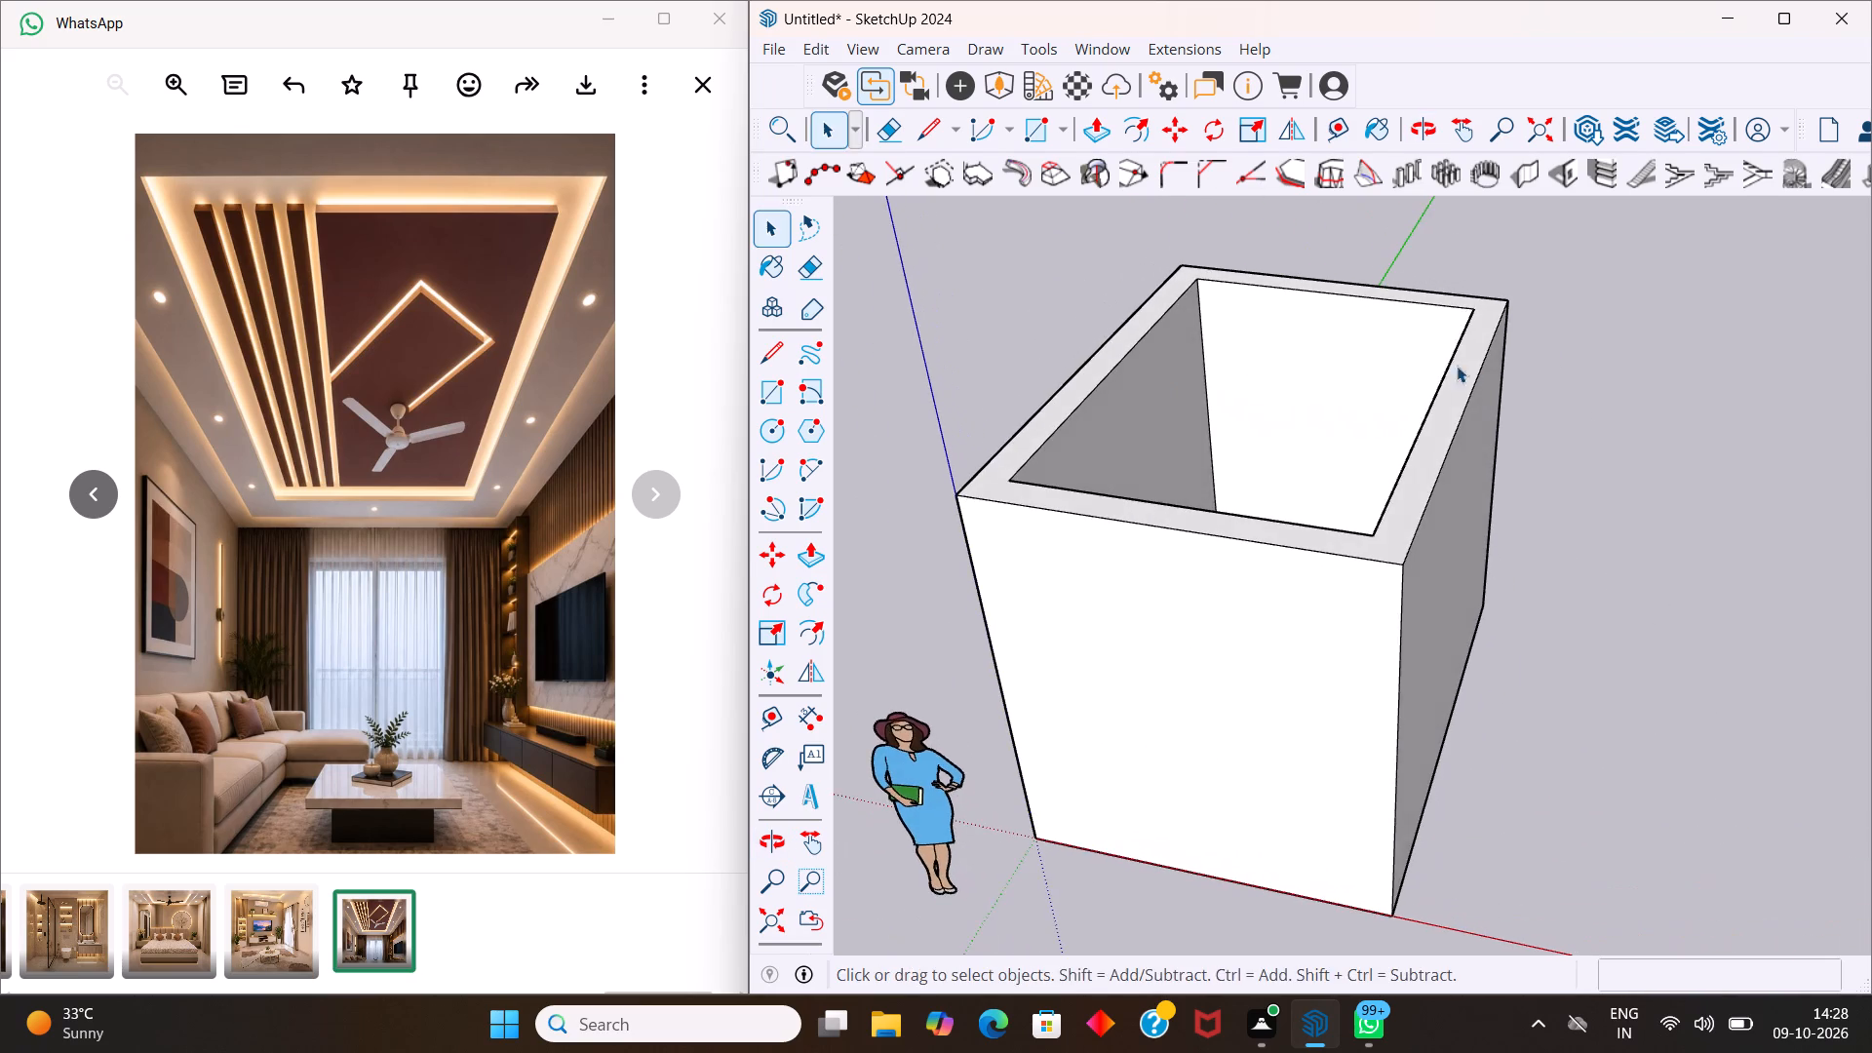
middle_click_drag(1488, 370, 996, 362)
middle_click_drag(1276, 366, 1524, 473)
scroll(1515, 413, "down", 6)
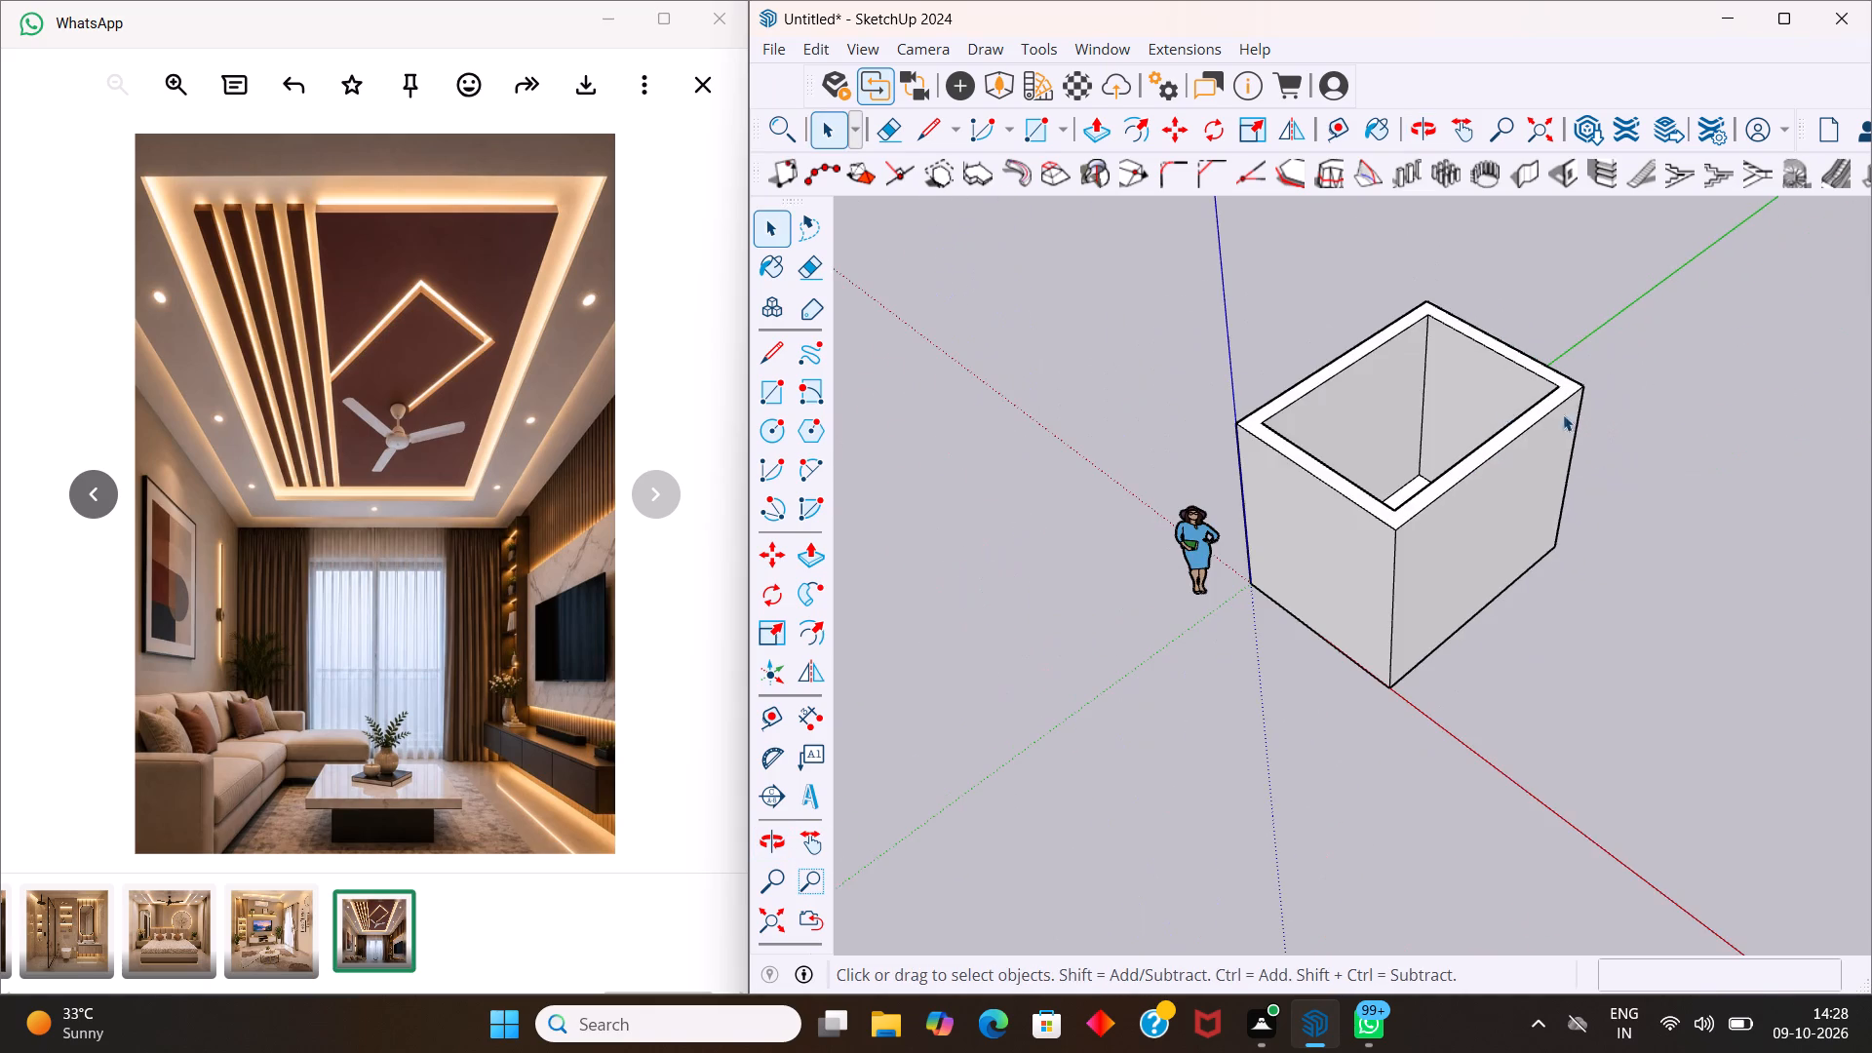
scroll(1565, 457, "down", 1)
middle_click(1546, 453)
middle_click_drag(1601, 445, 1025, 321)
scroll(1026, 325, "up", 1)
middle_click_drag(1545, 487, 1048, 357)
scroll(1517, 535, "up", 4)
middle_click_drag(1511, 537, 1502, 541)
middle_click_drag(1492, 544, 1379, 631)
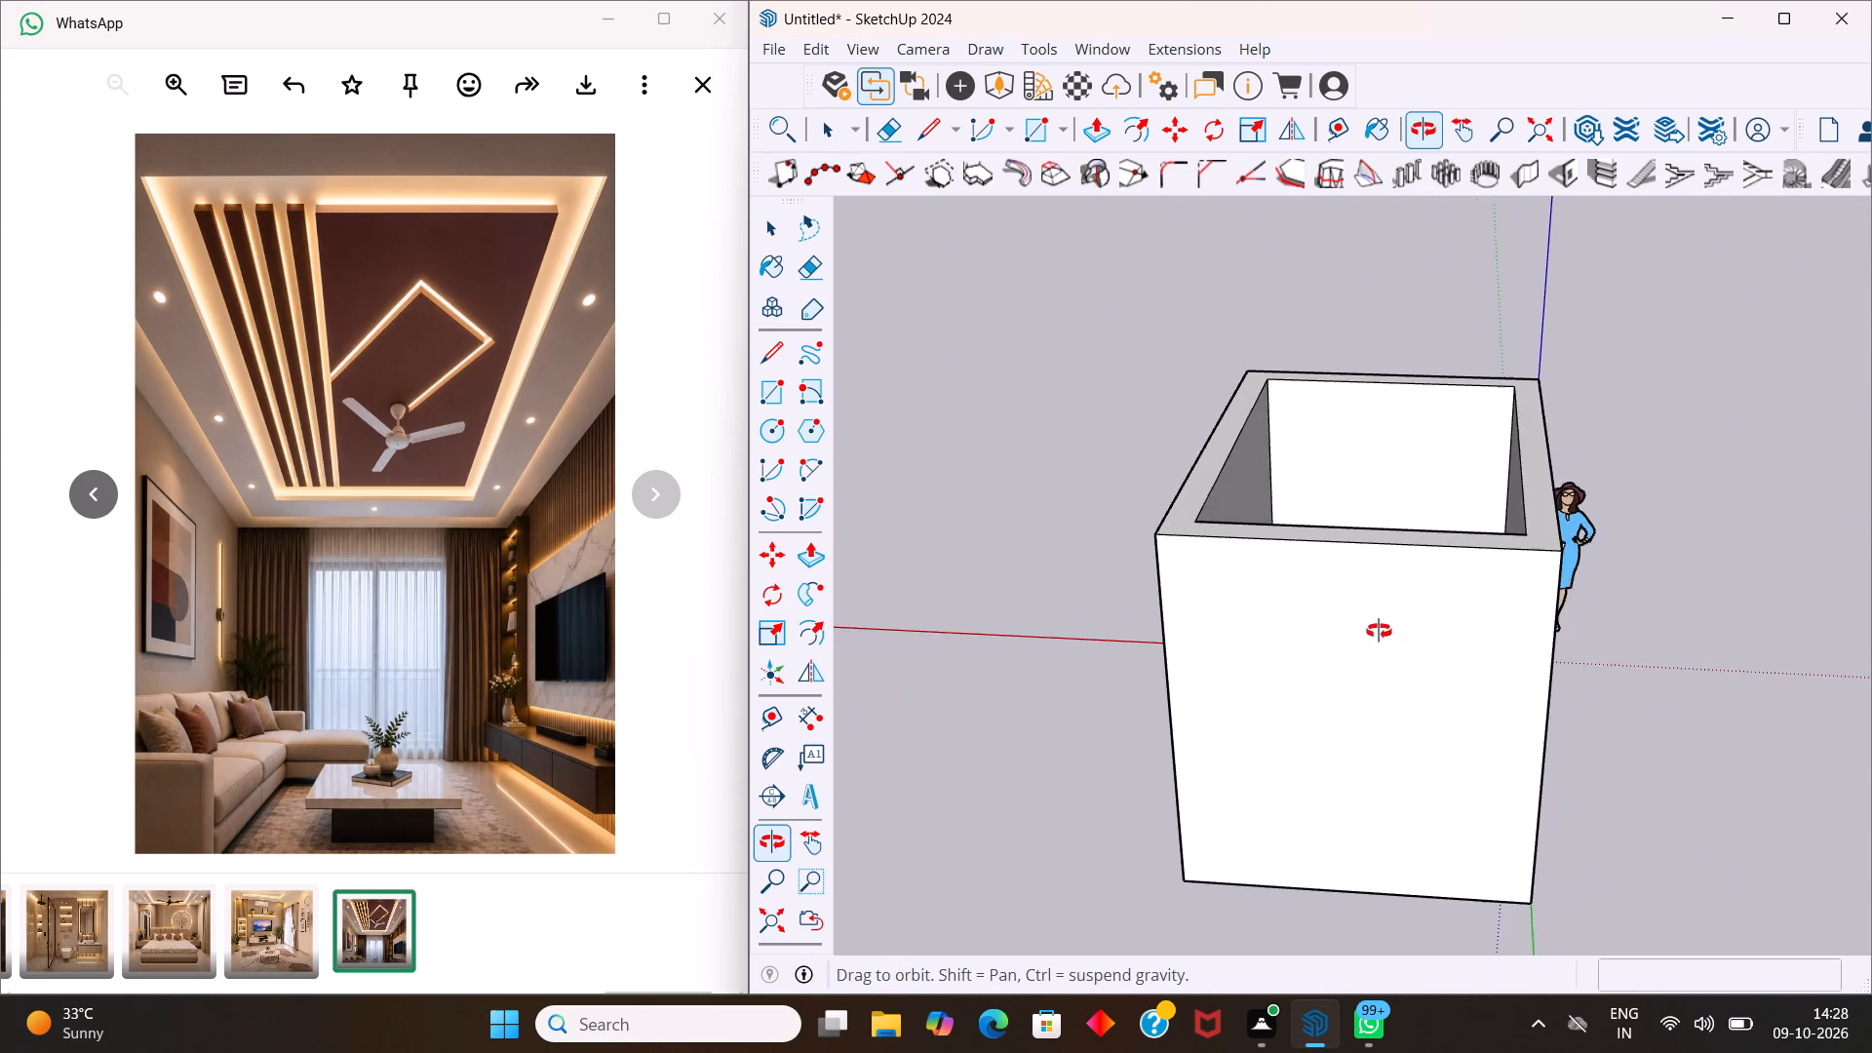
middle_click_drag(1379, 631, 1366, 607)
scroll(1368, 551, "up", 2)
scroll(1368, 550, "down", 5)
middle_click_drag(1411, 846, 1413, 836)
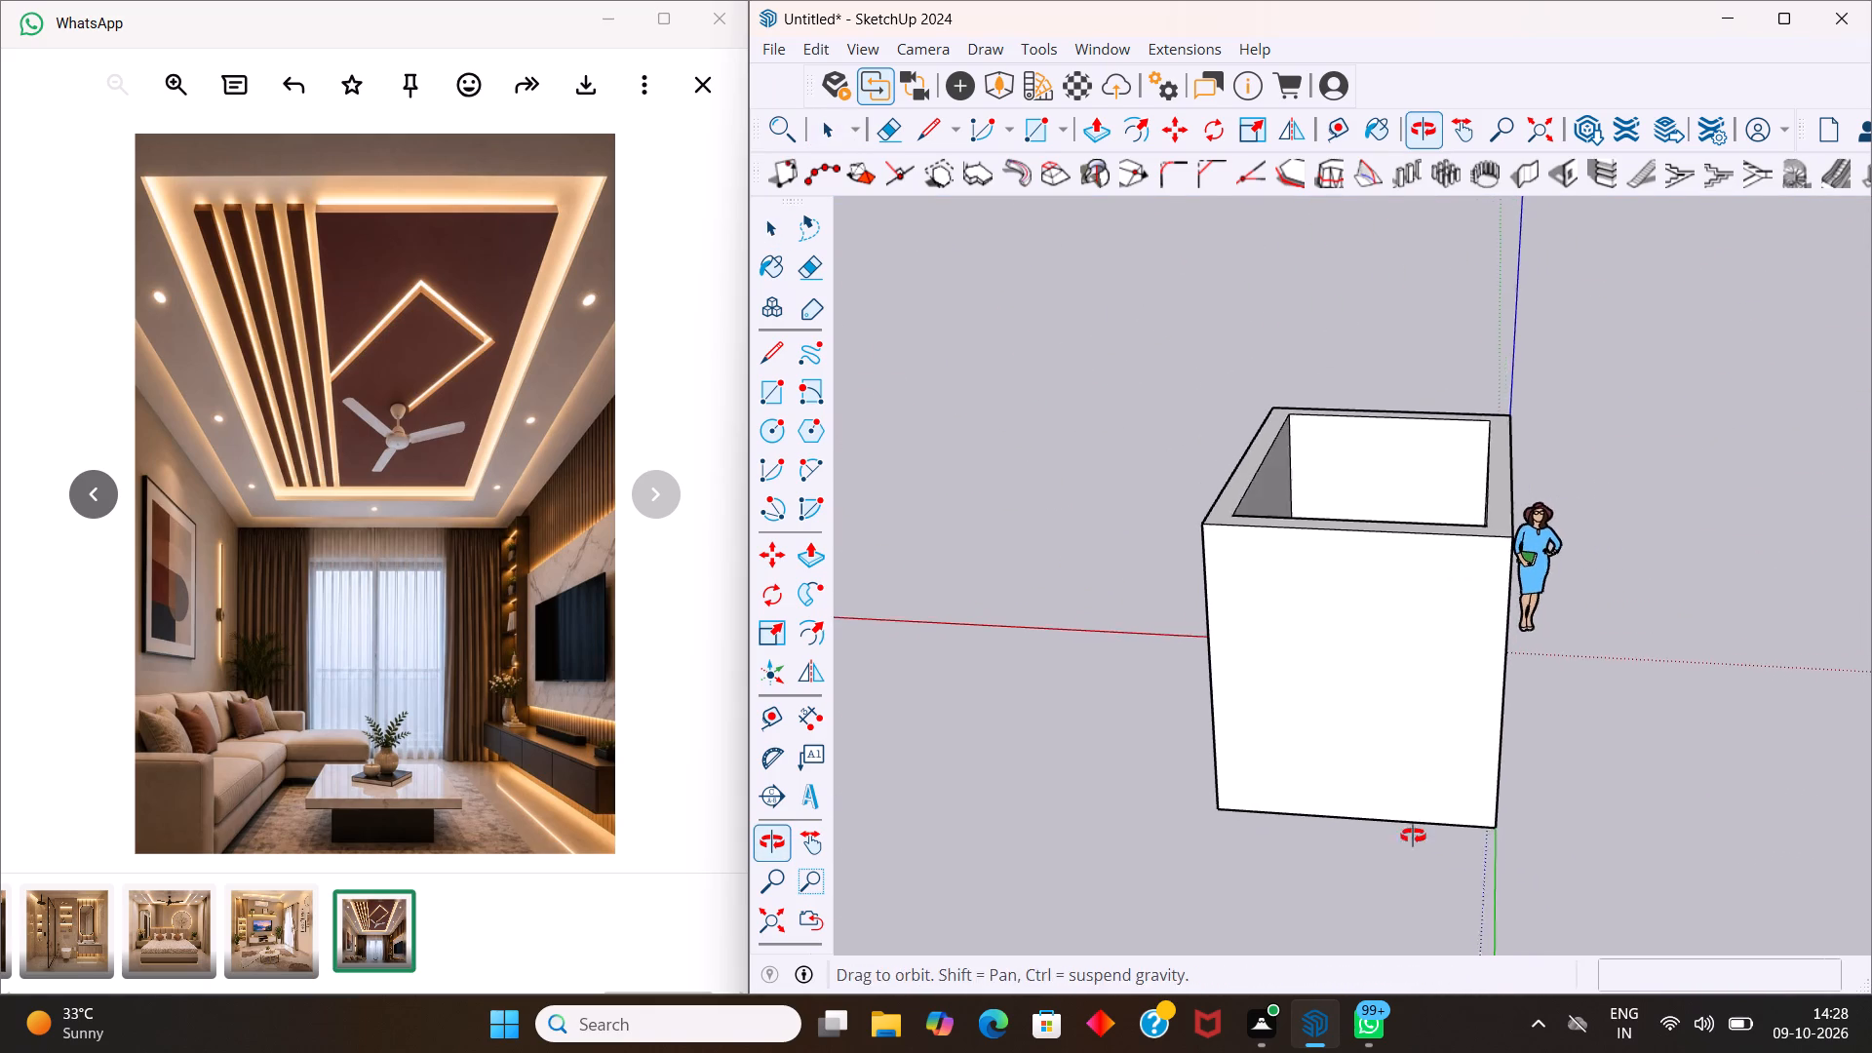
middle_click_drag(1413, 836, 1411, 831)
scroll(1412, 832, "up", 5)
middle_click_drag(1408, 826, 1404, 817)
middle_click(1402, 814)
key("t")
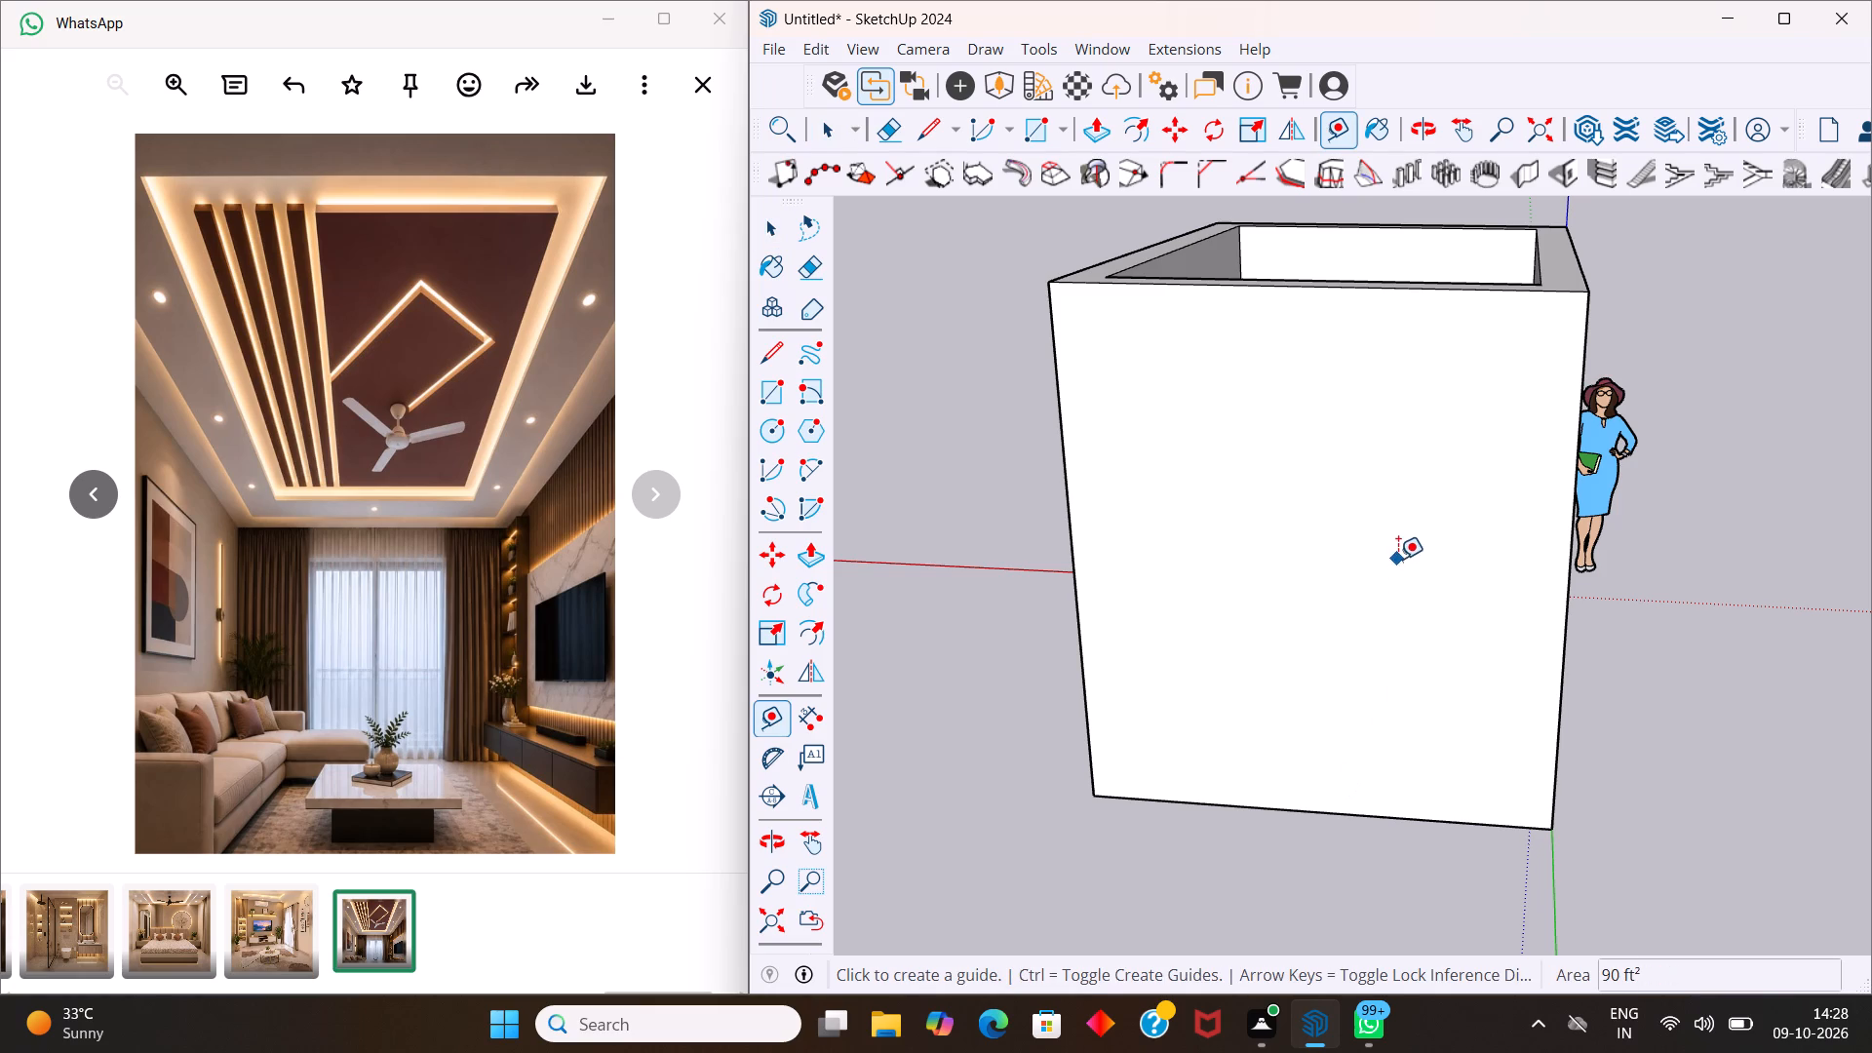
left_click(1303, 287)
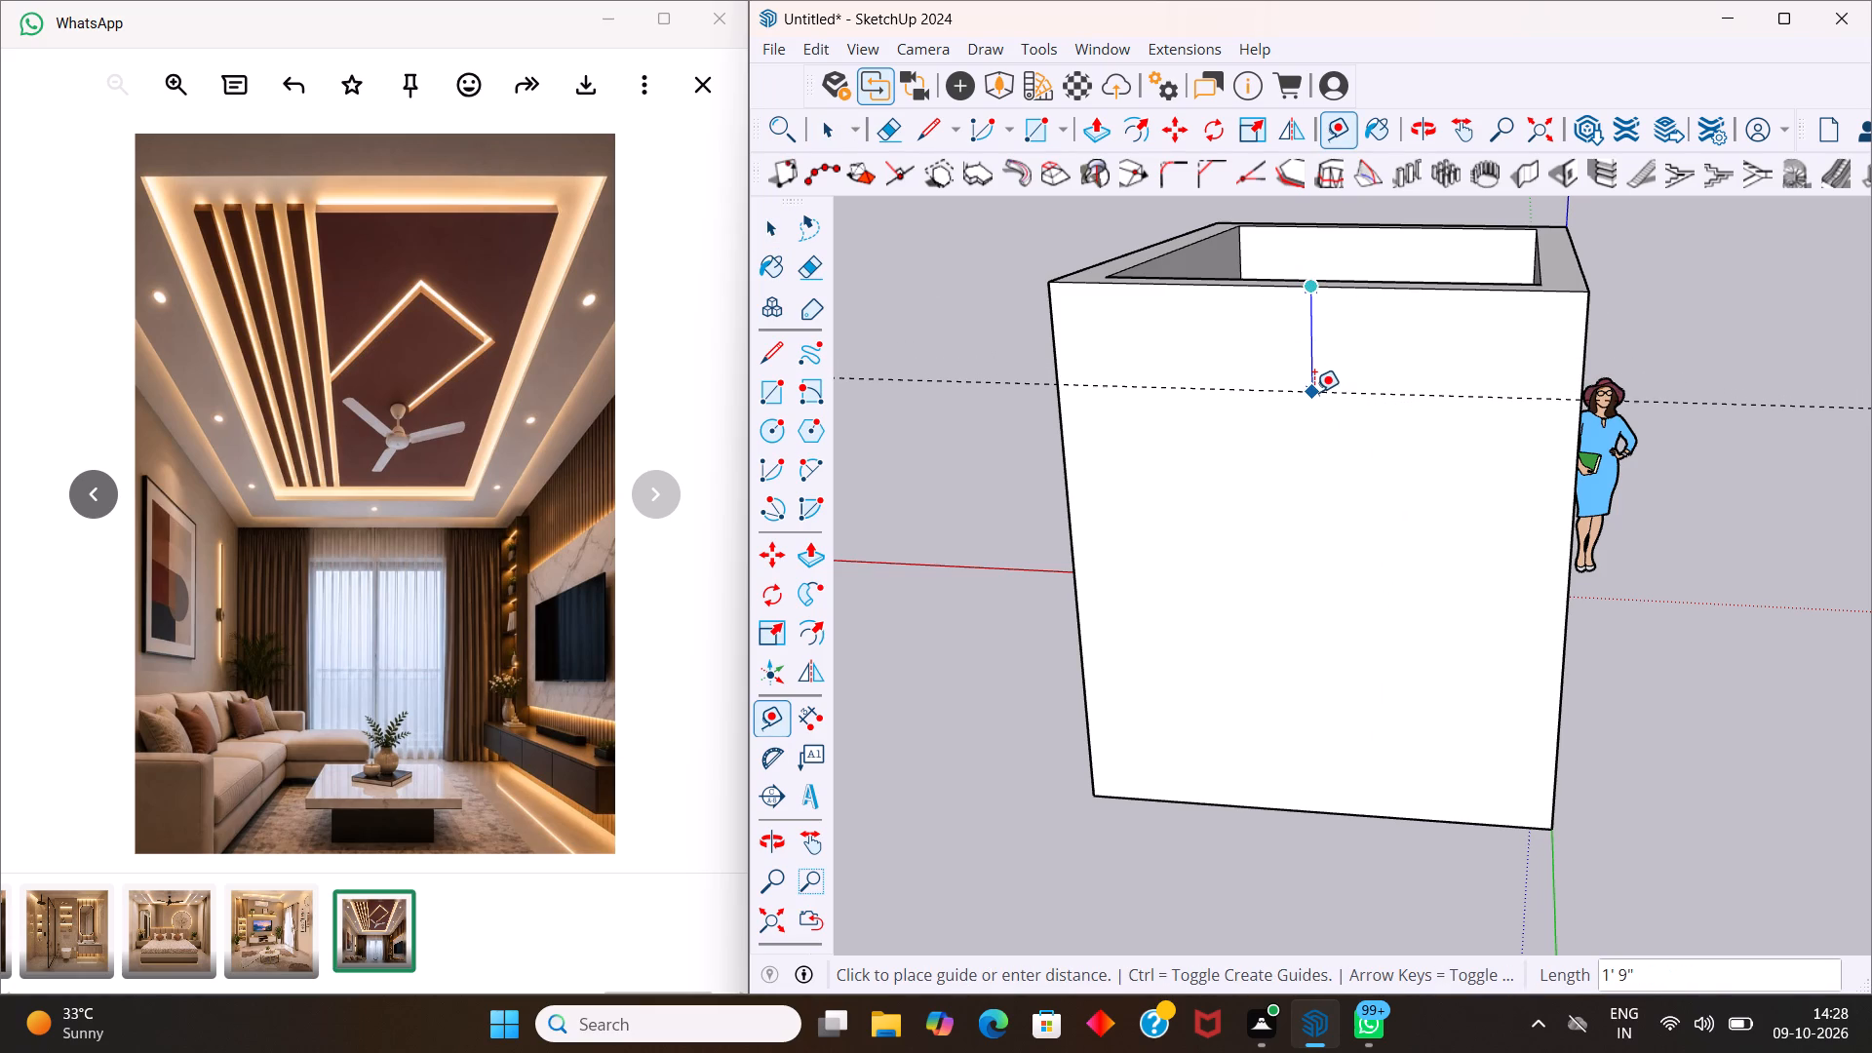
type("2'")
key("Return")
key("space")
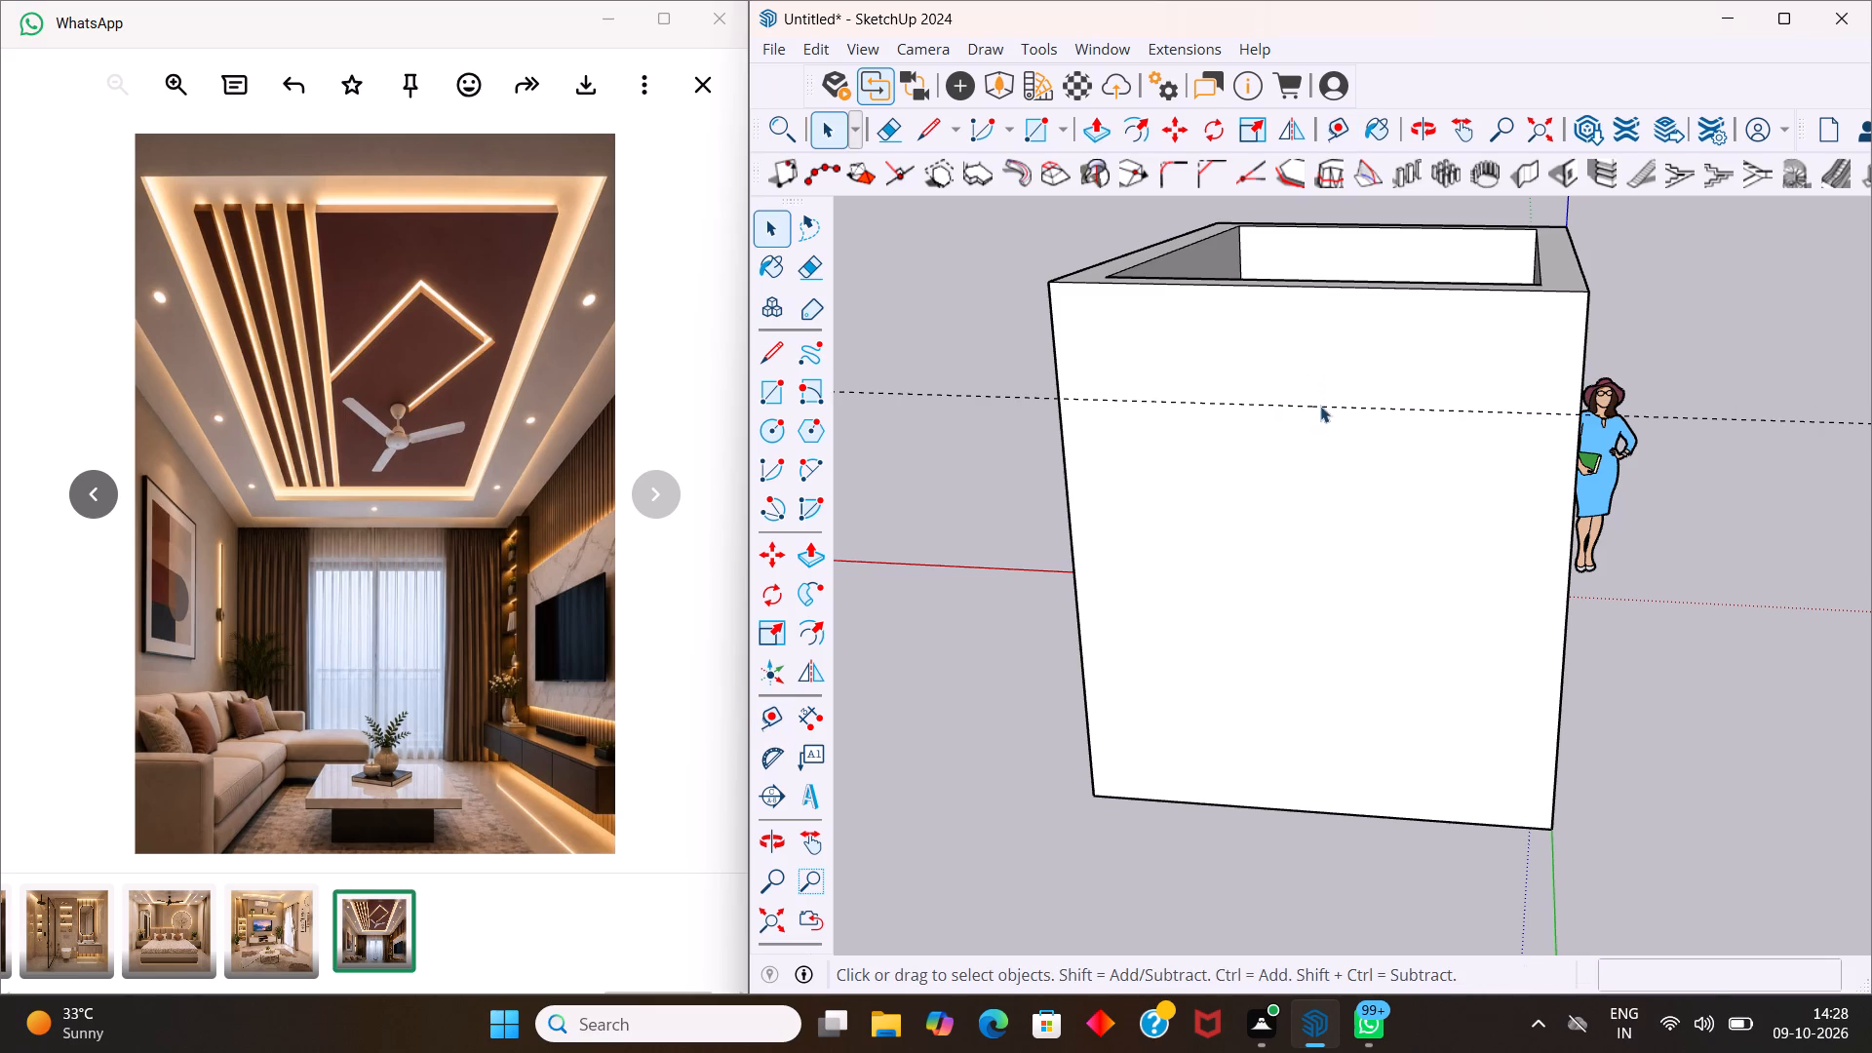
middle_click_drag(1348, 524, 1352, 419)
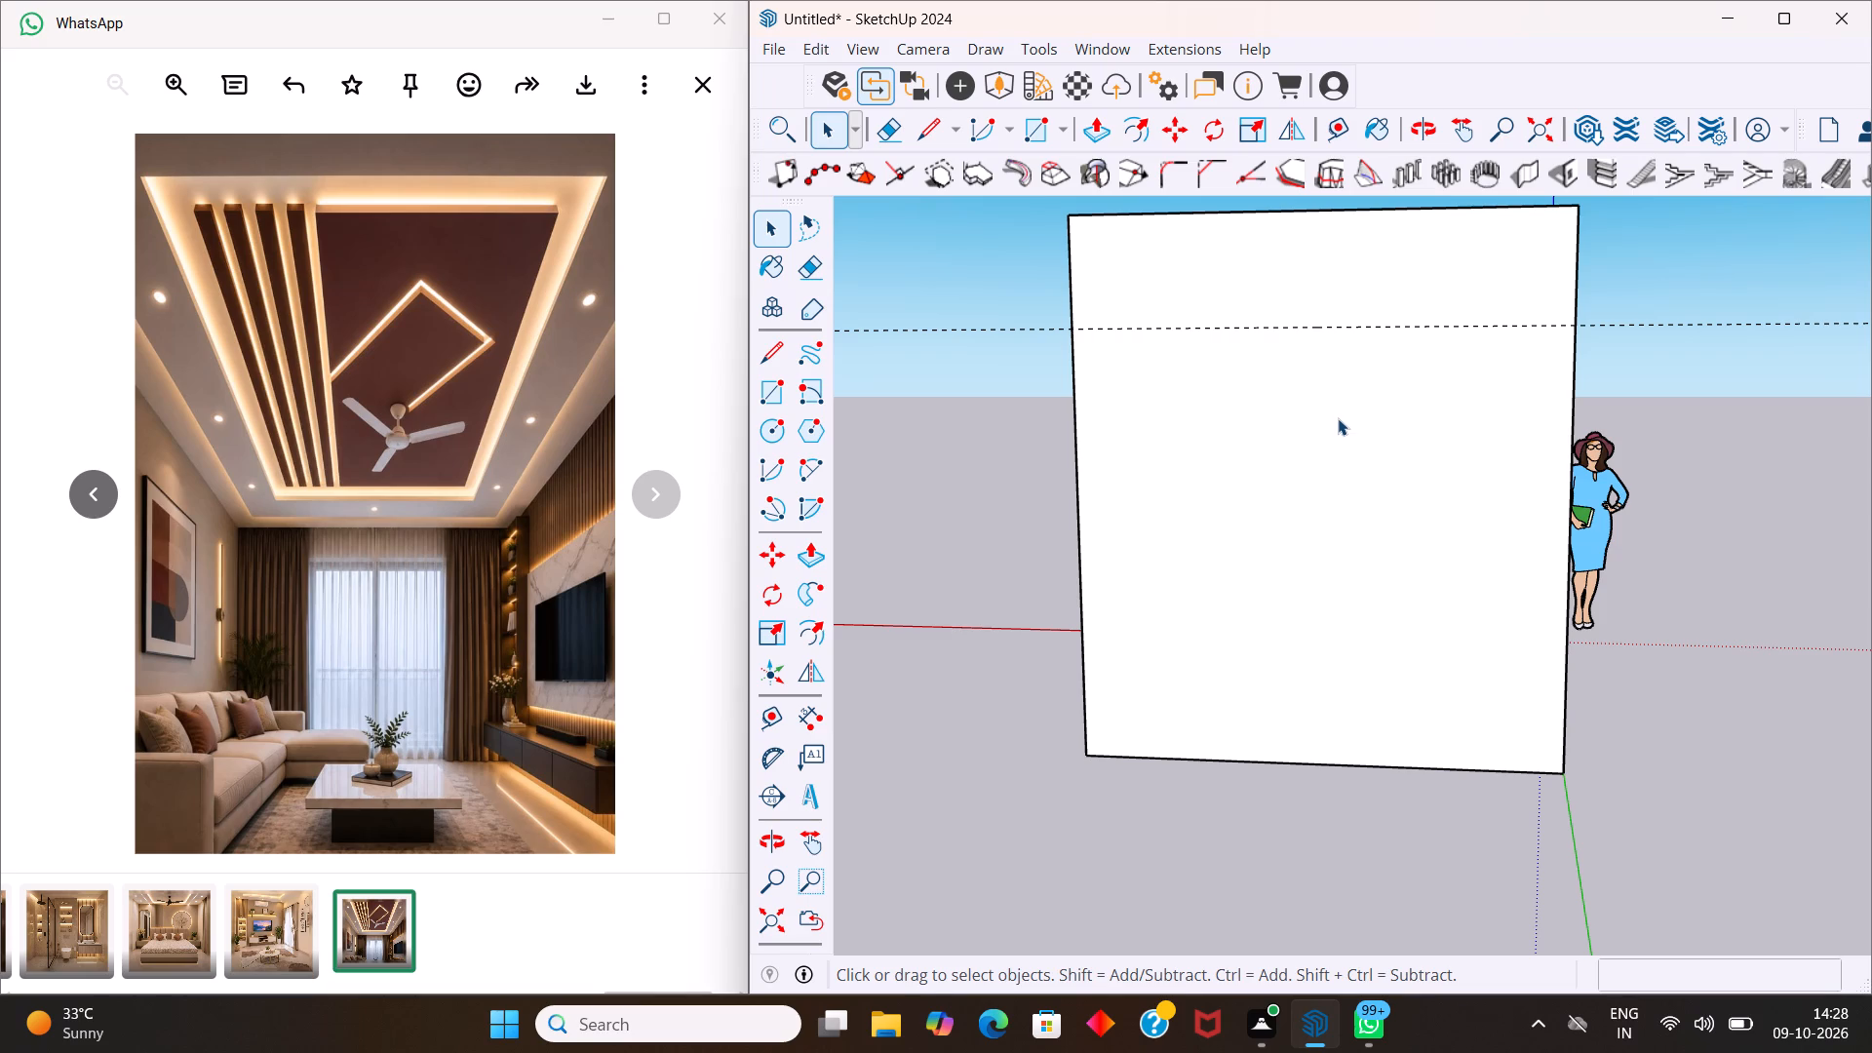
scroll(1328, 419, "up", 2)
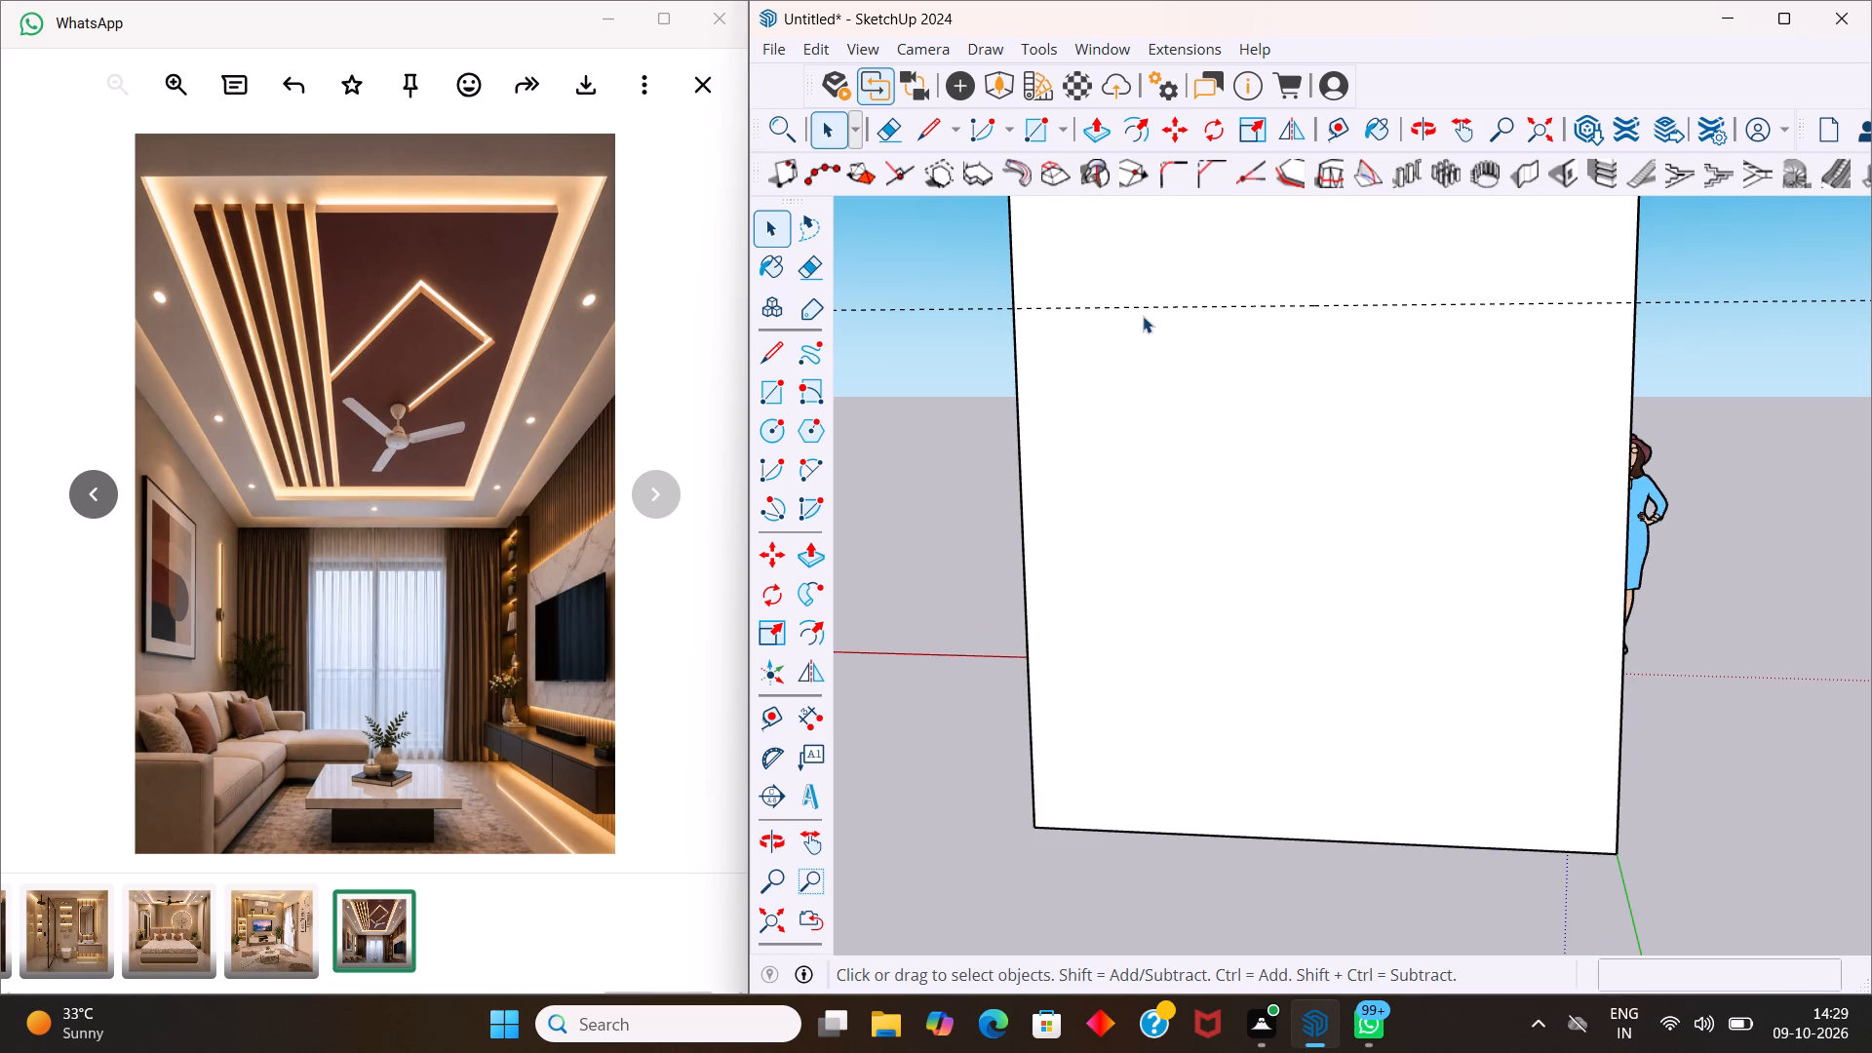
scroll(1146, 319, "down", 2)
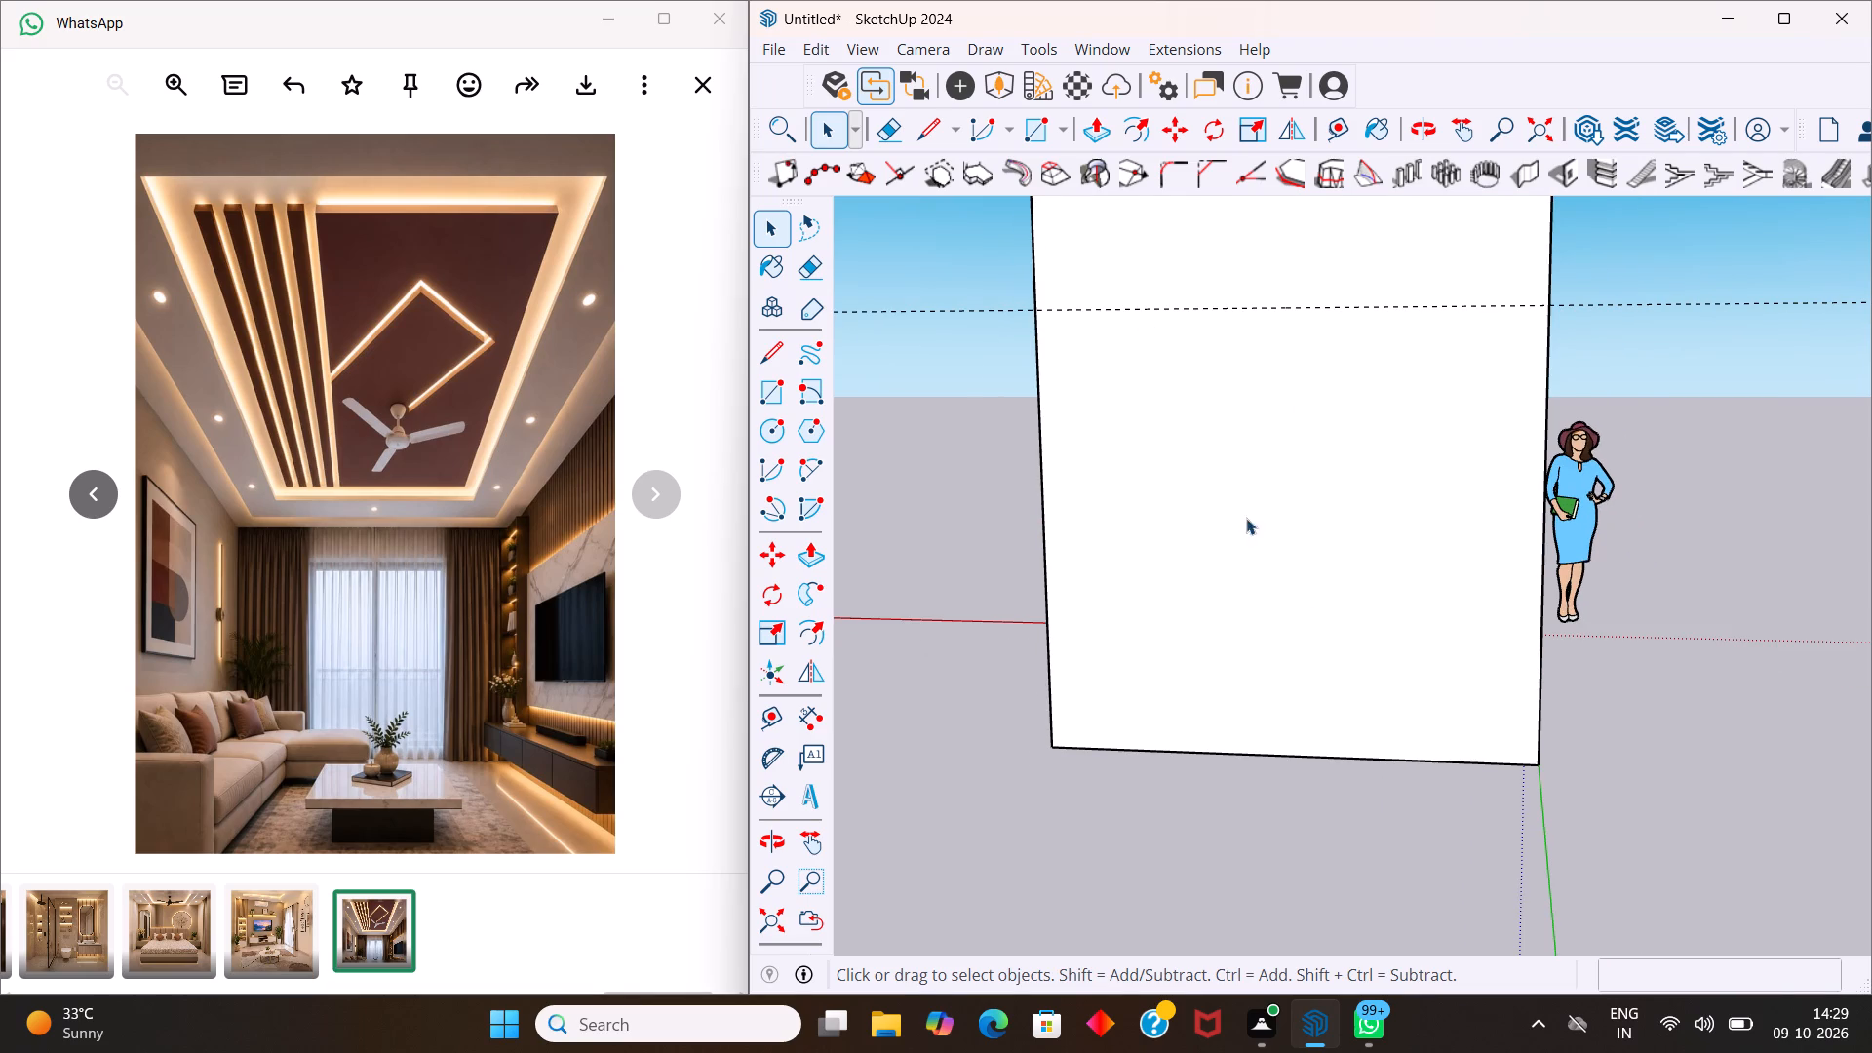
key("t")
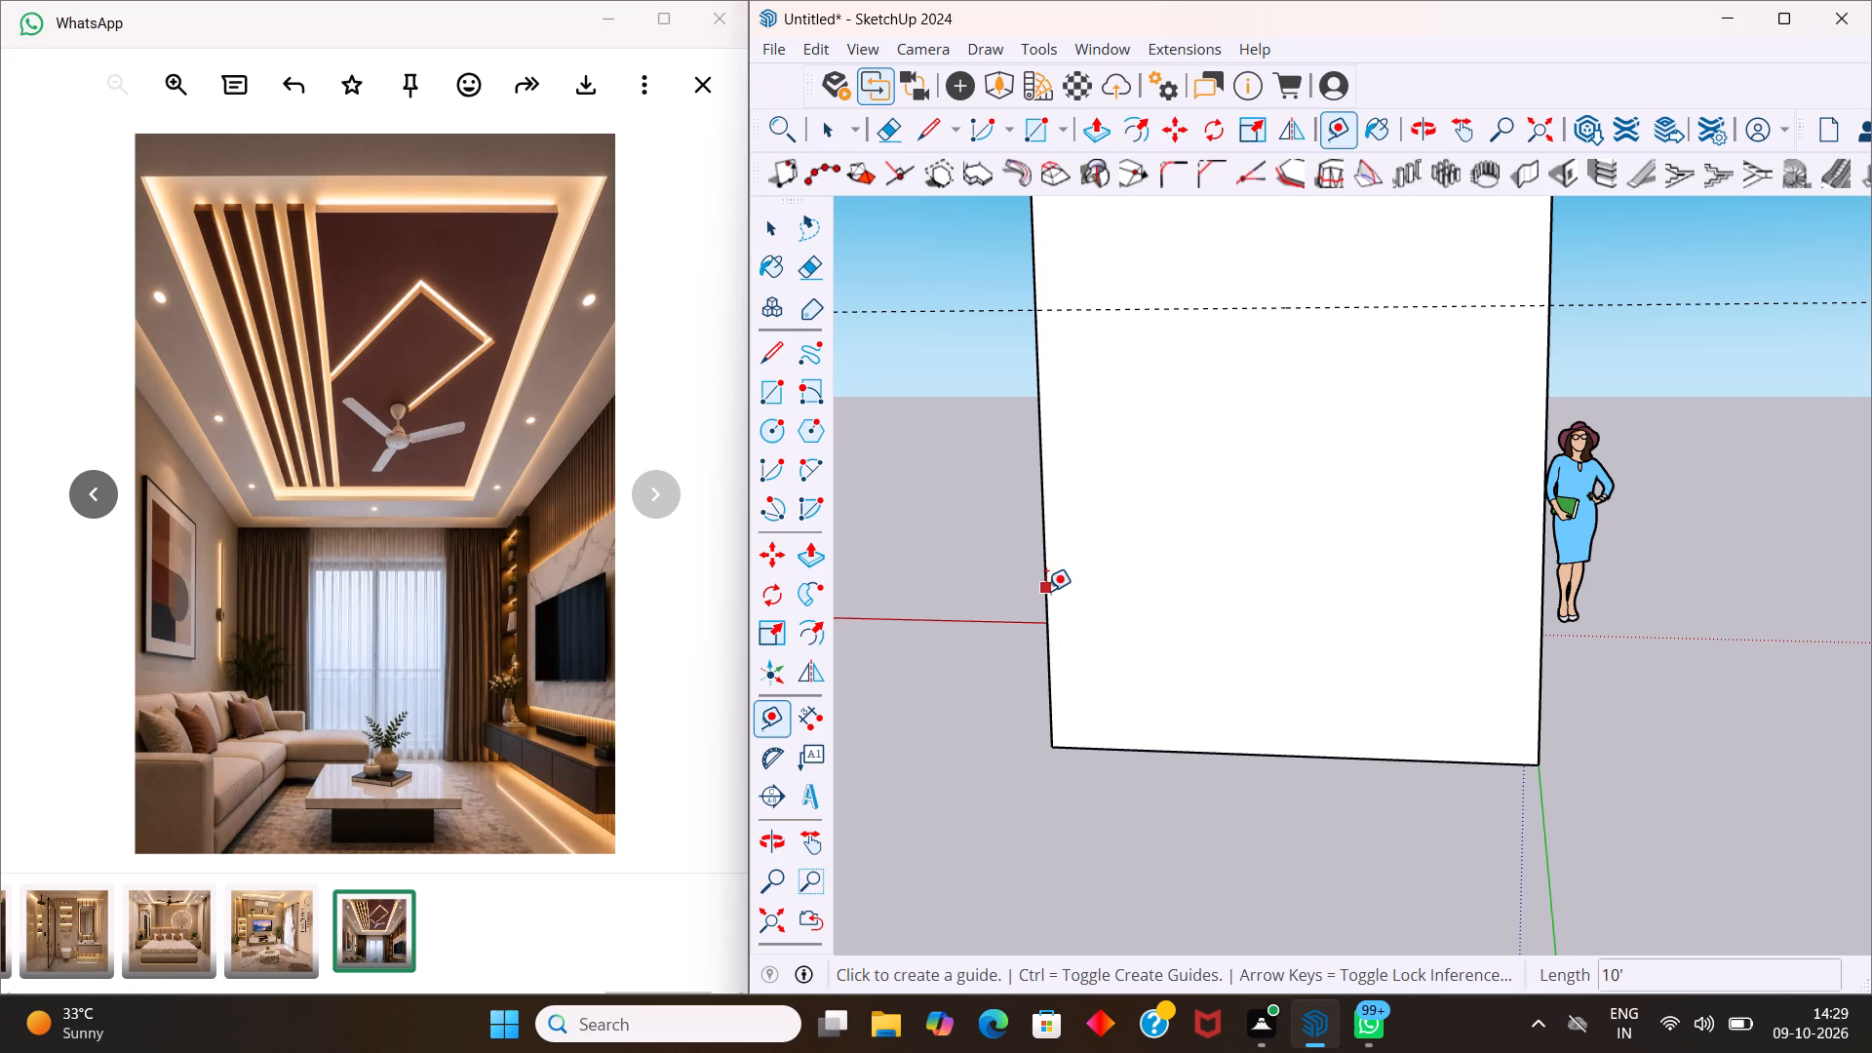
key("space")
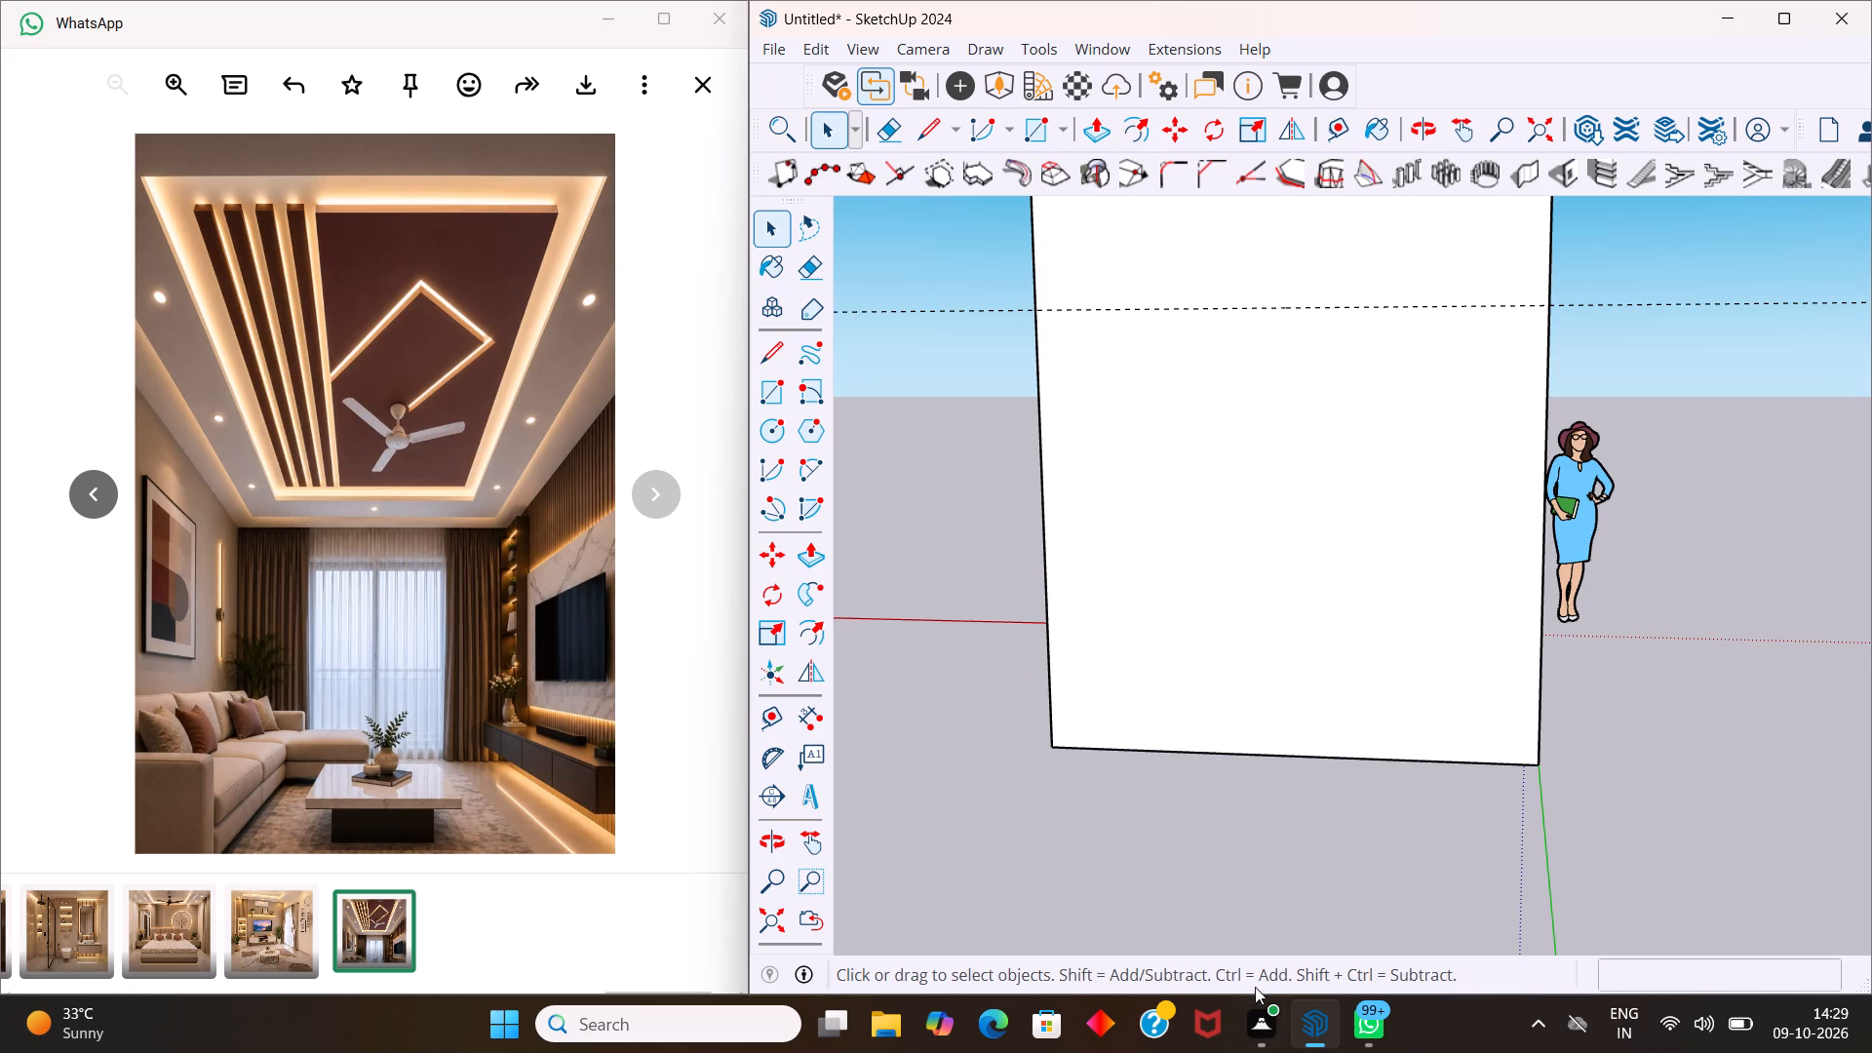
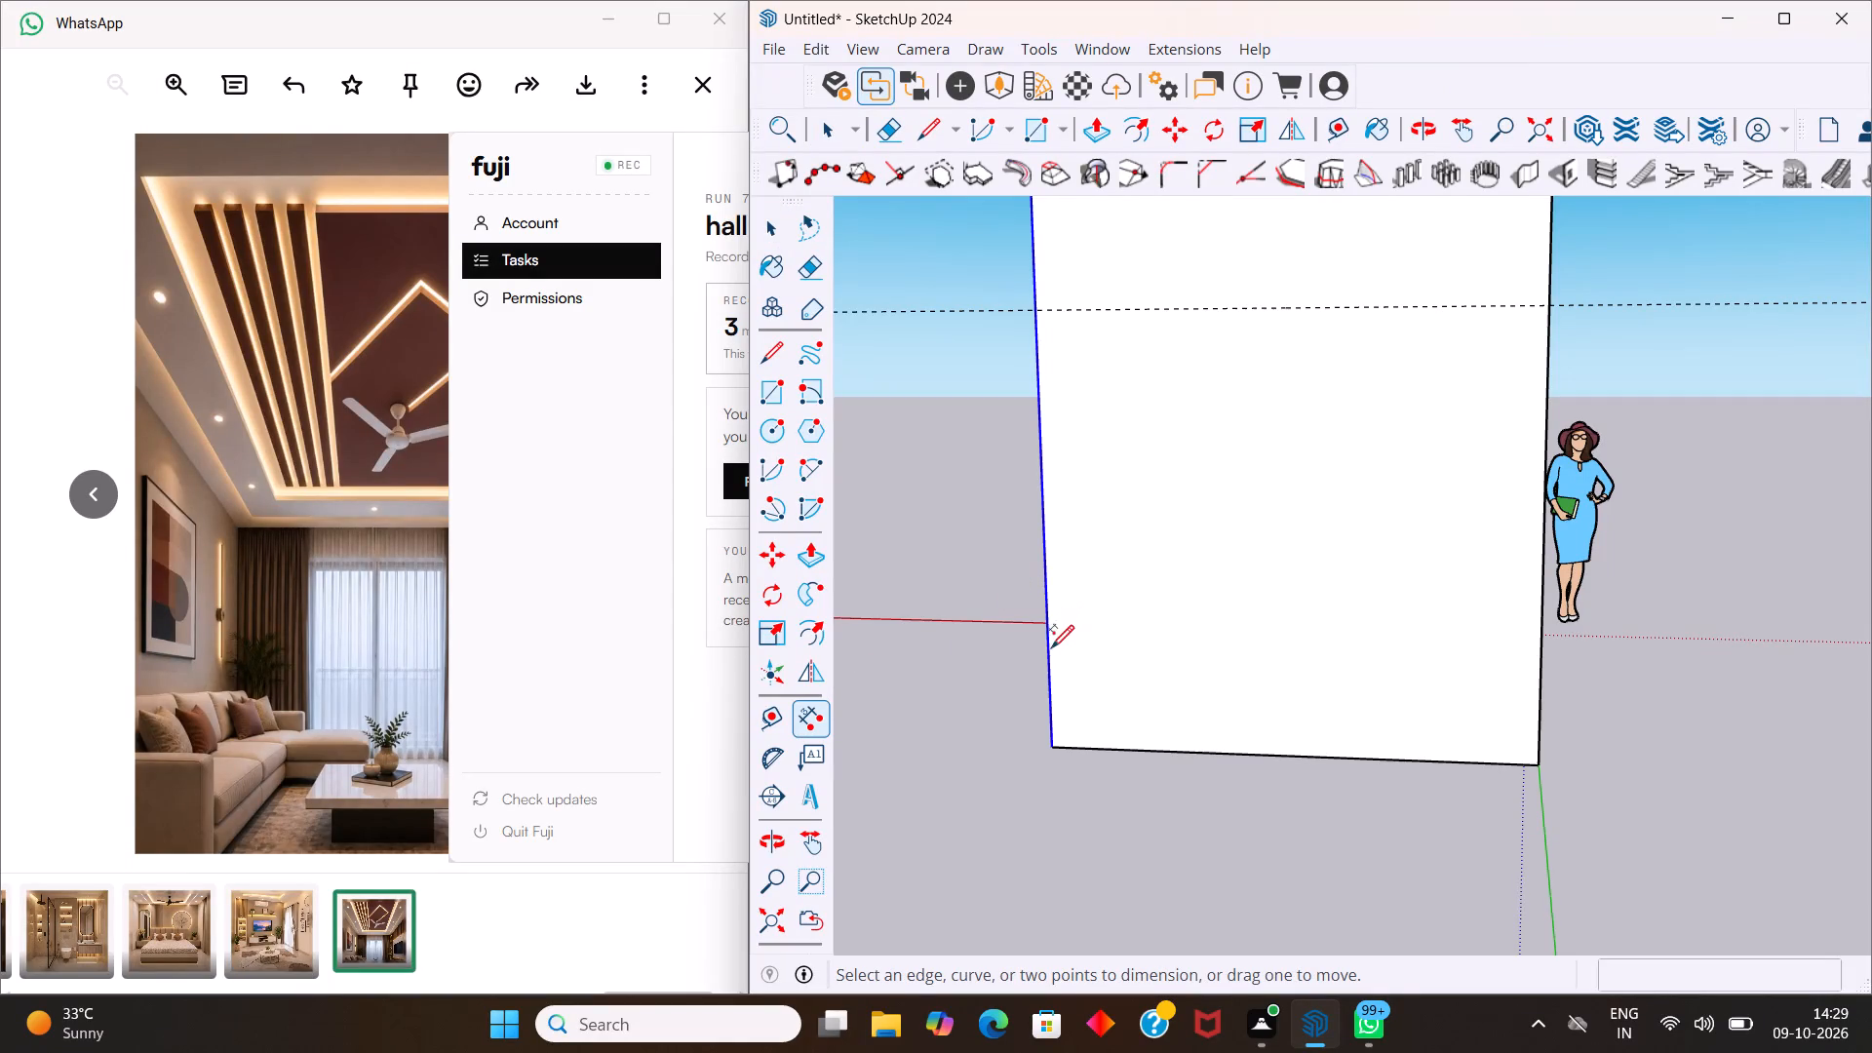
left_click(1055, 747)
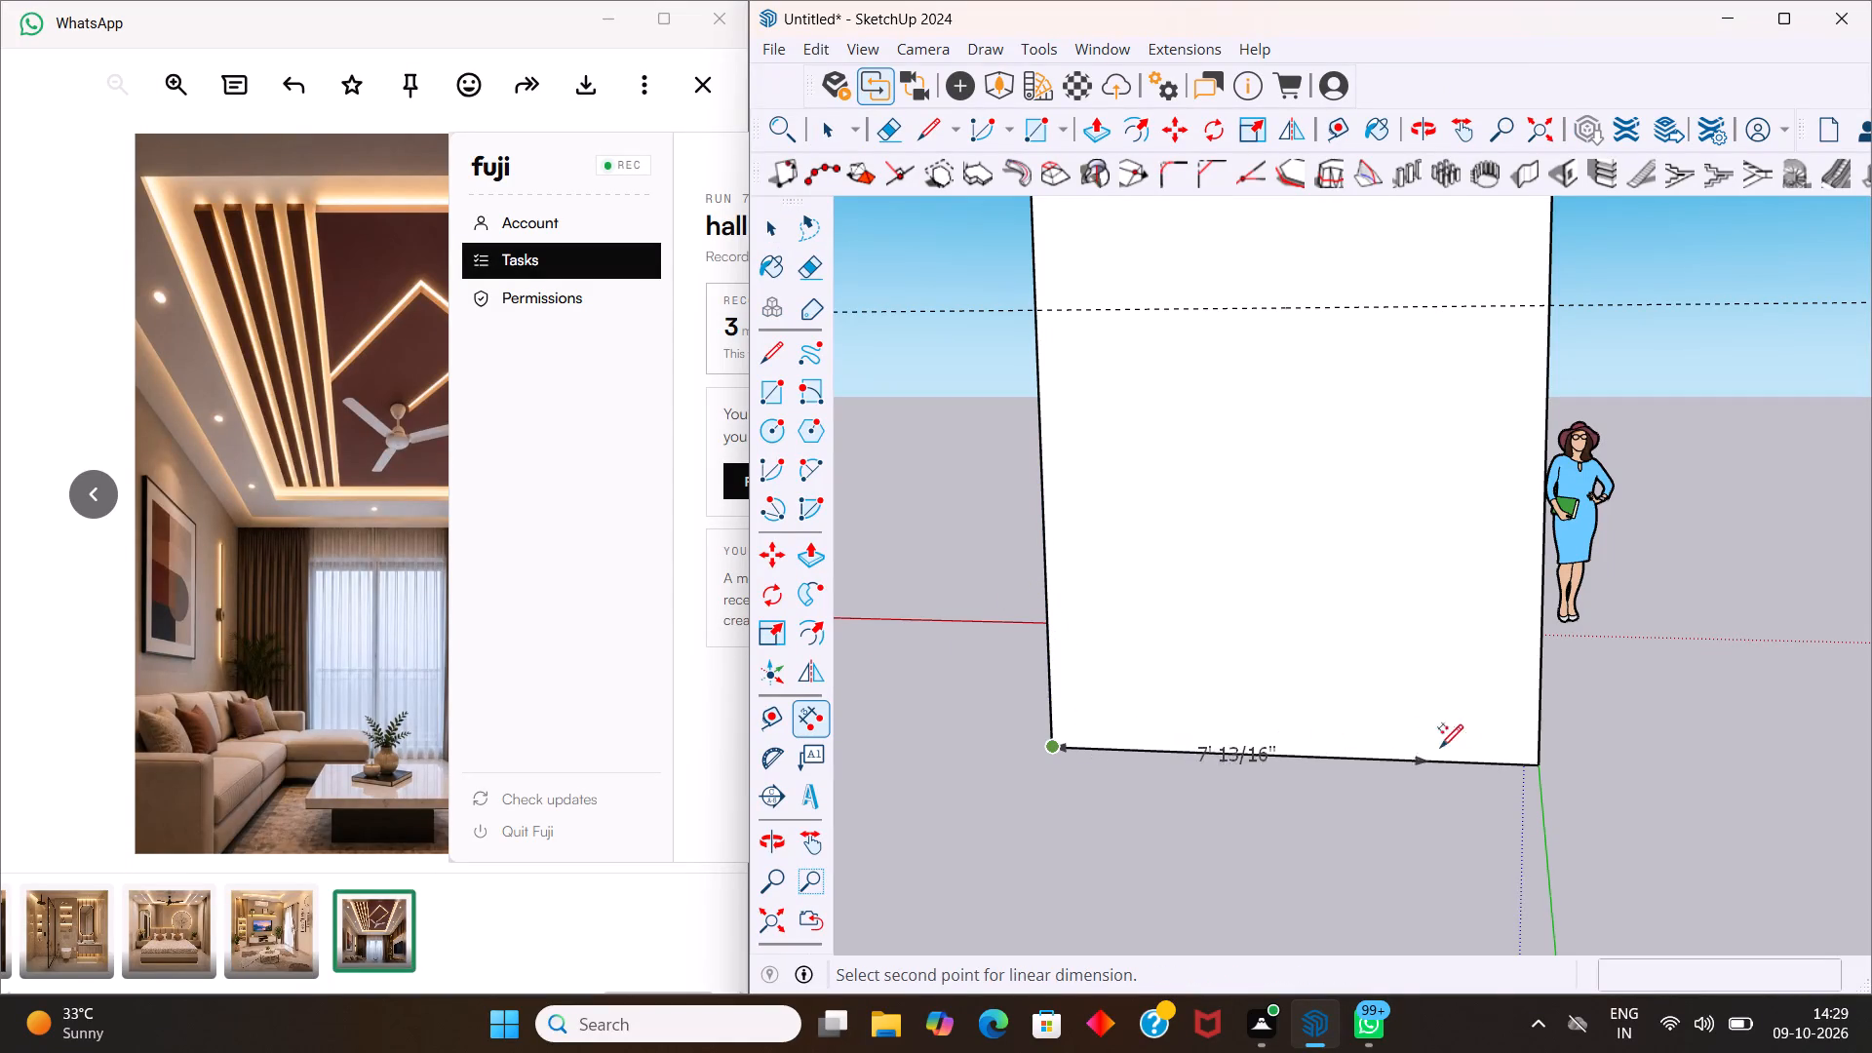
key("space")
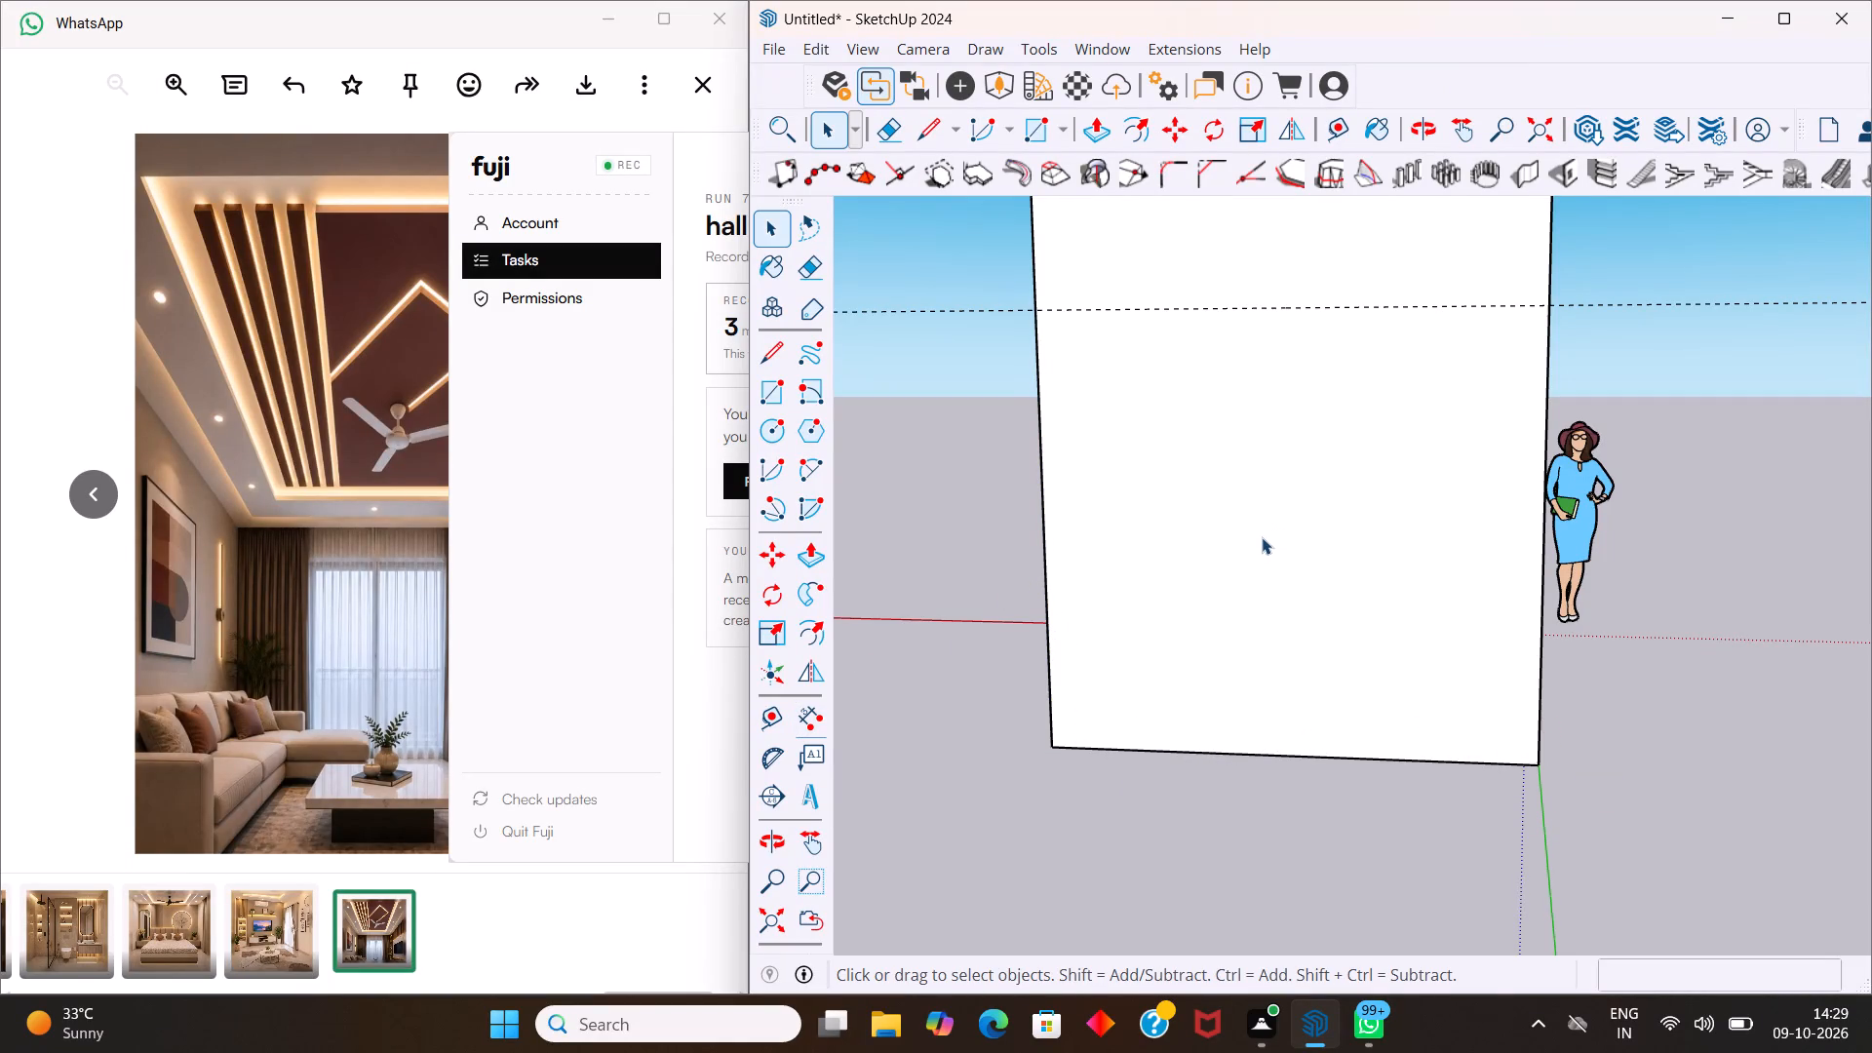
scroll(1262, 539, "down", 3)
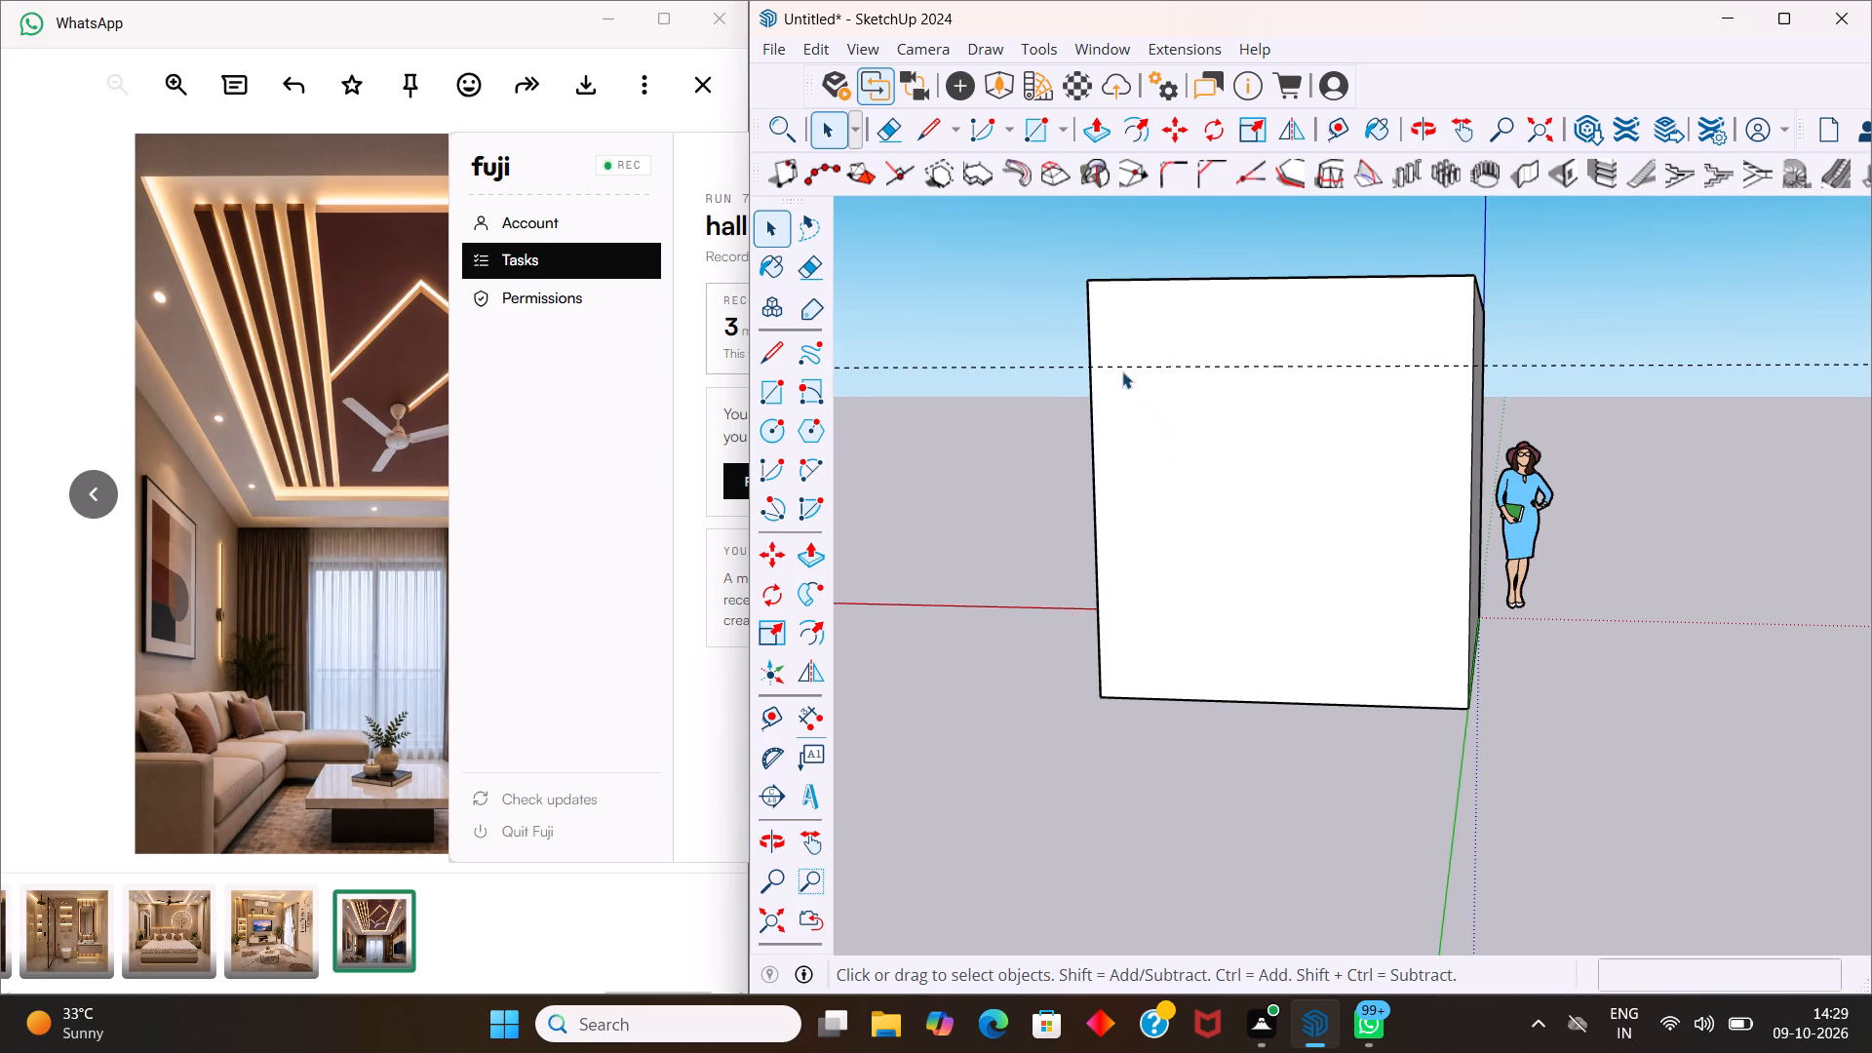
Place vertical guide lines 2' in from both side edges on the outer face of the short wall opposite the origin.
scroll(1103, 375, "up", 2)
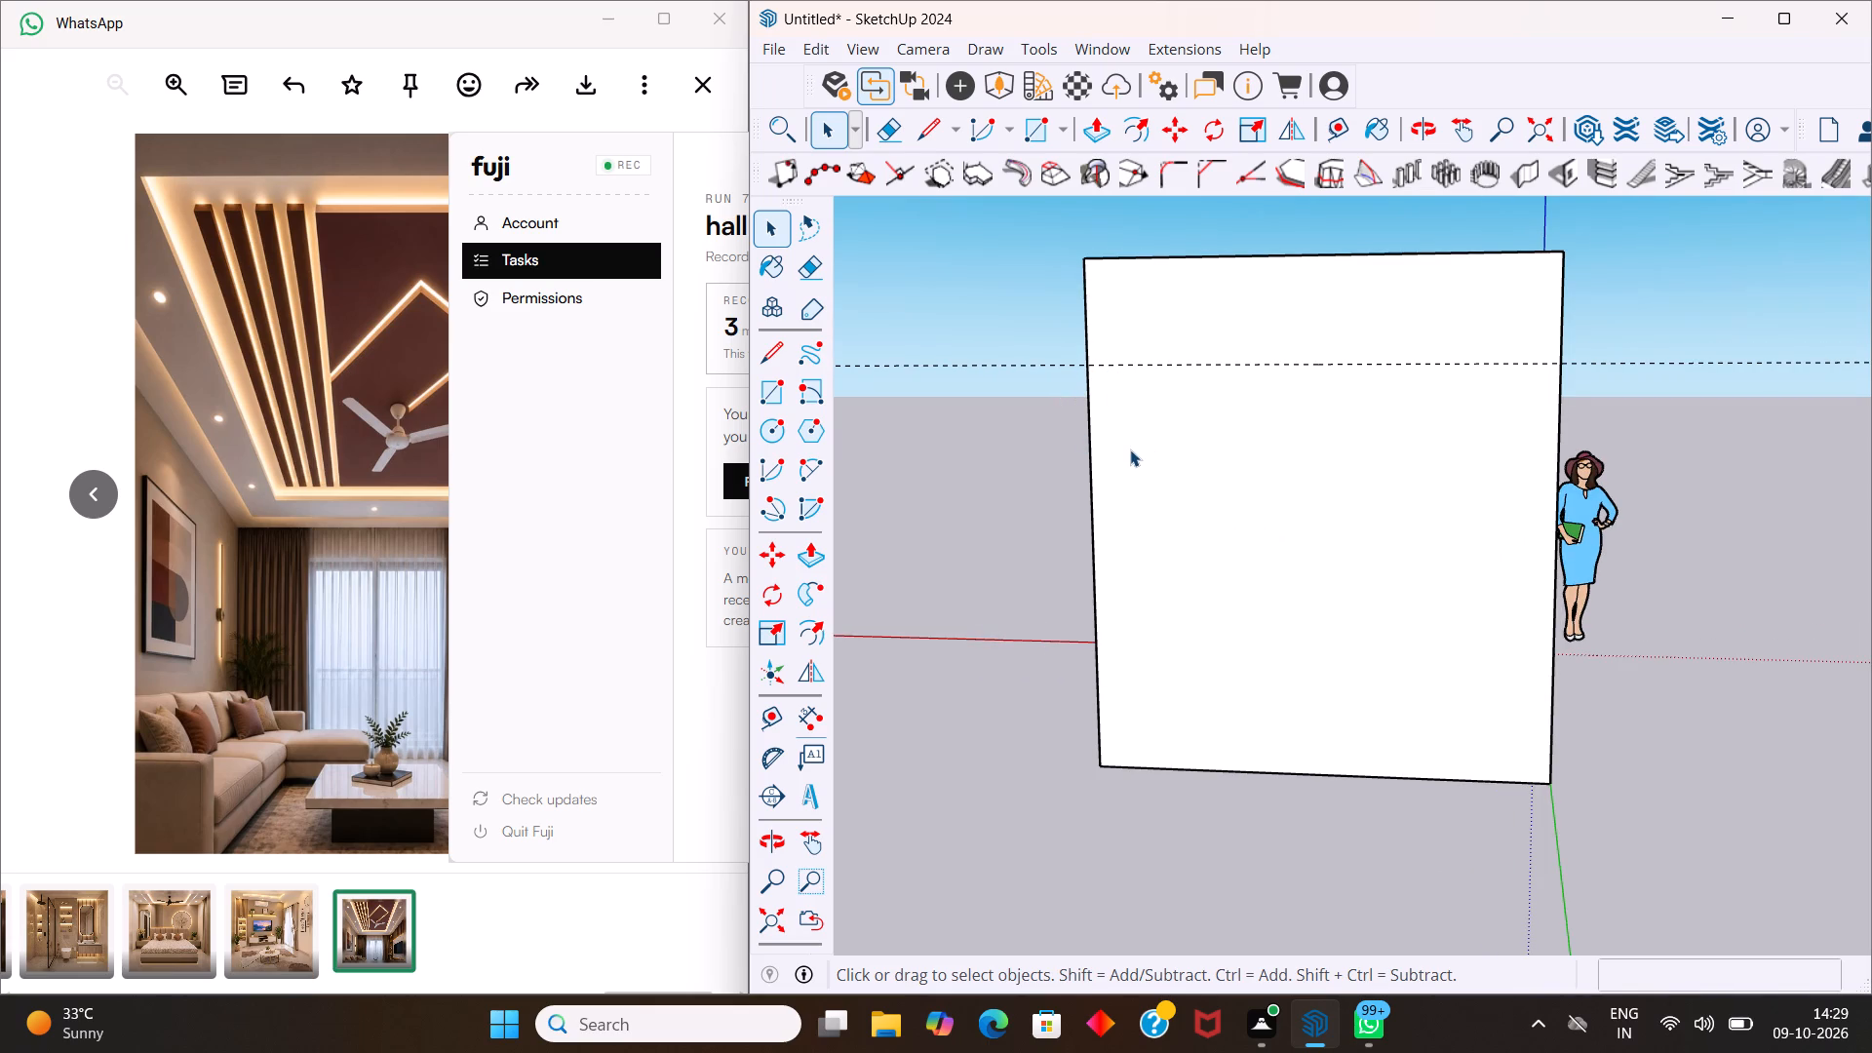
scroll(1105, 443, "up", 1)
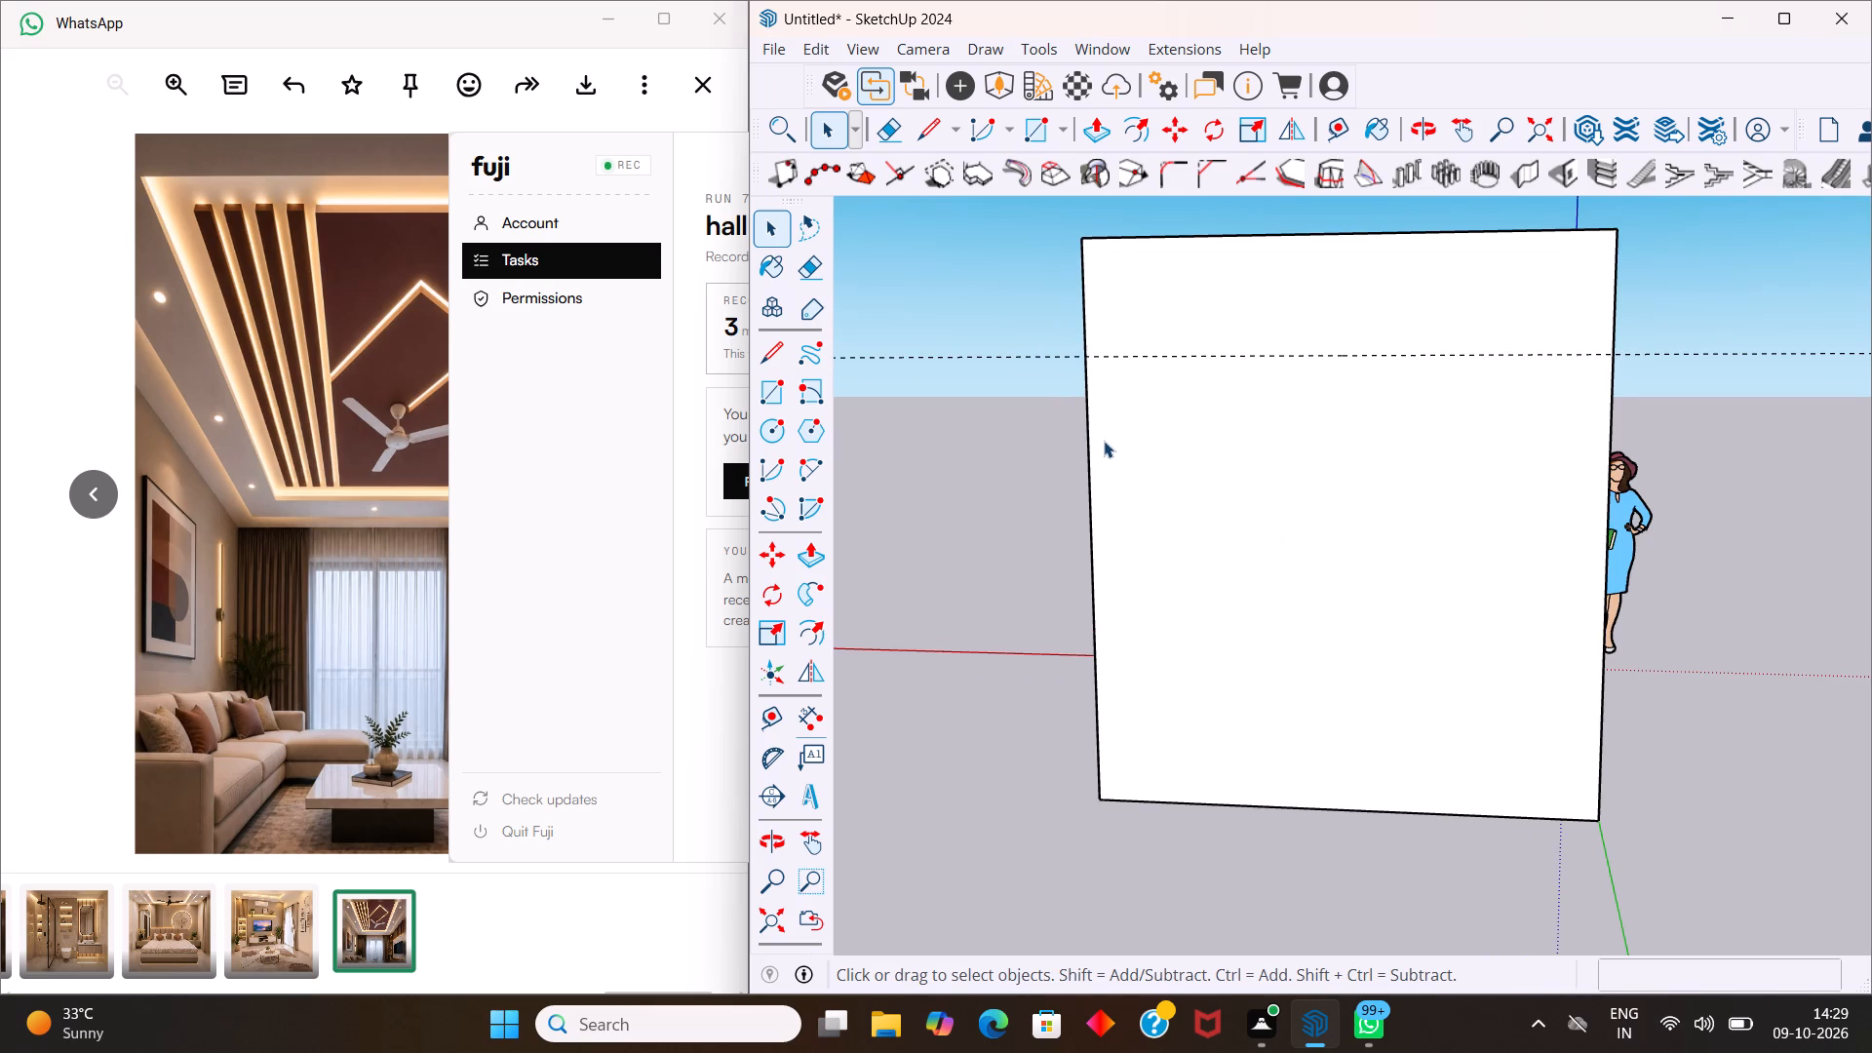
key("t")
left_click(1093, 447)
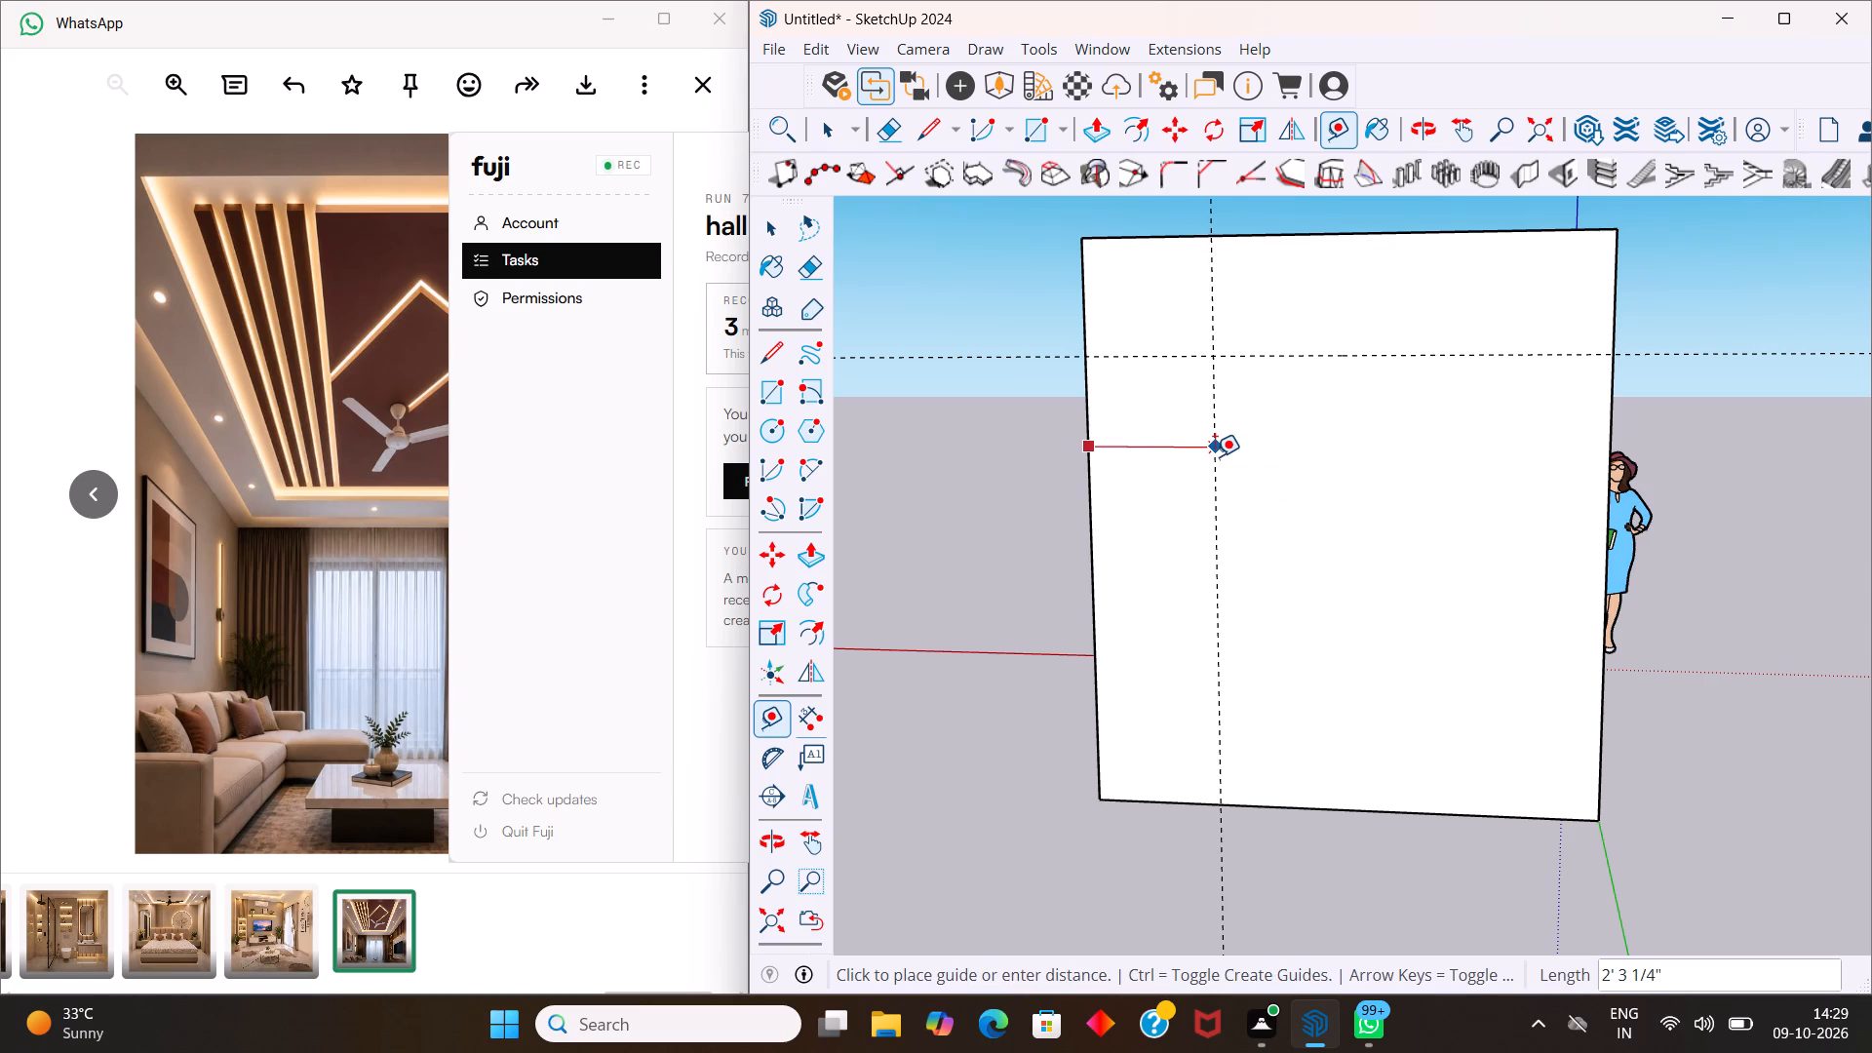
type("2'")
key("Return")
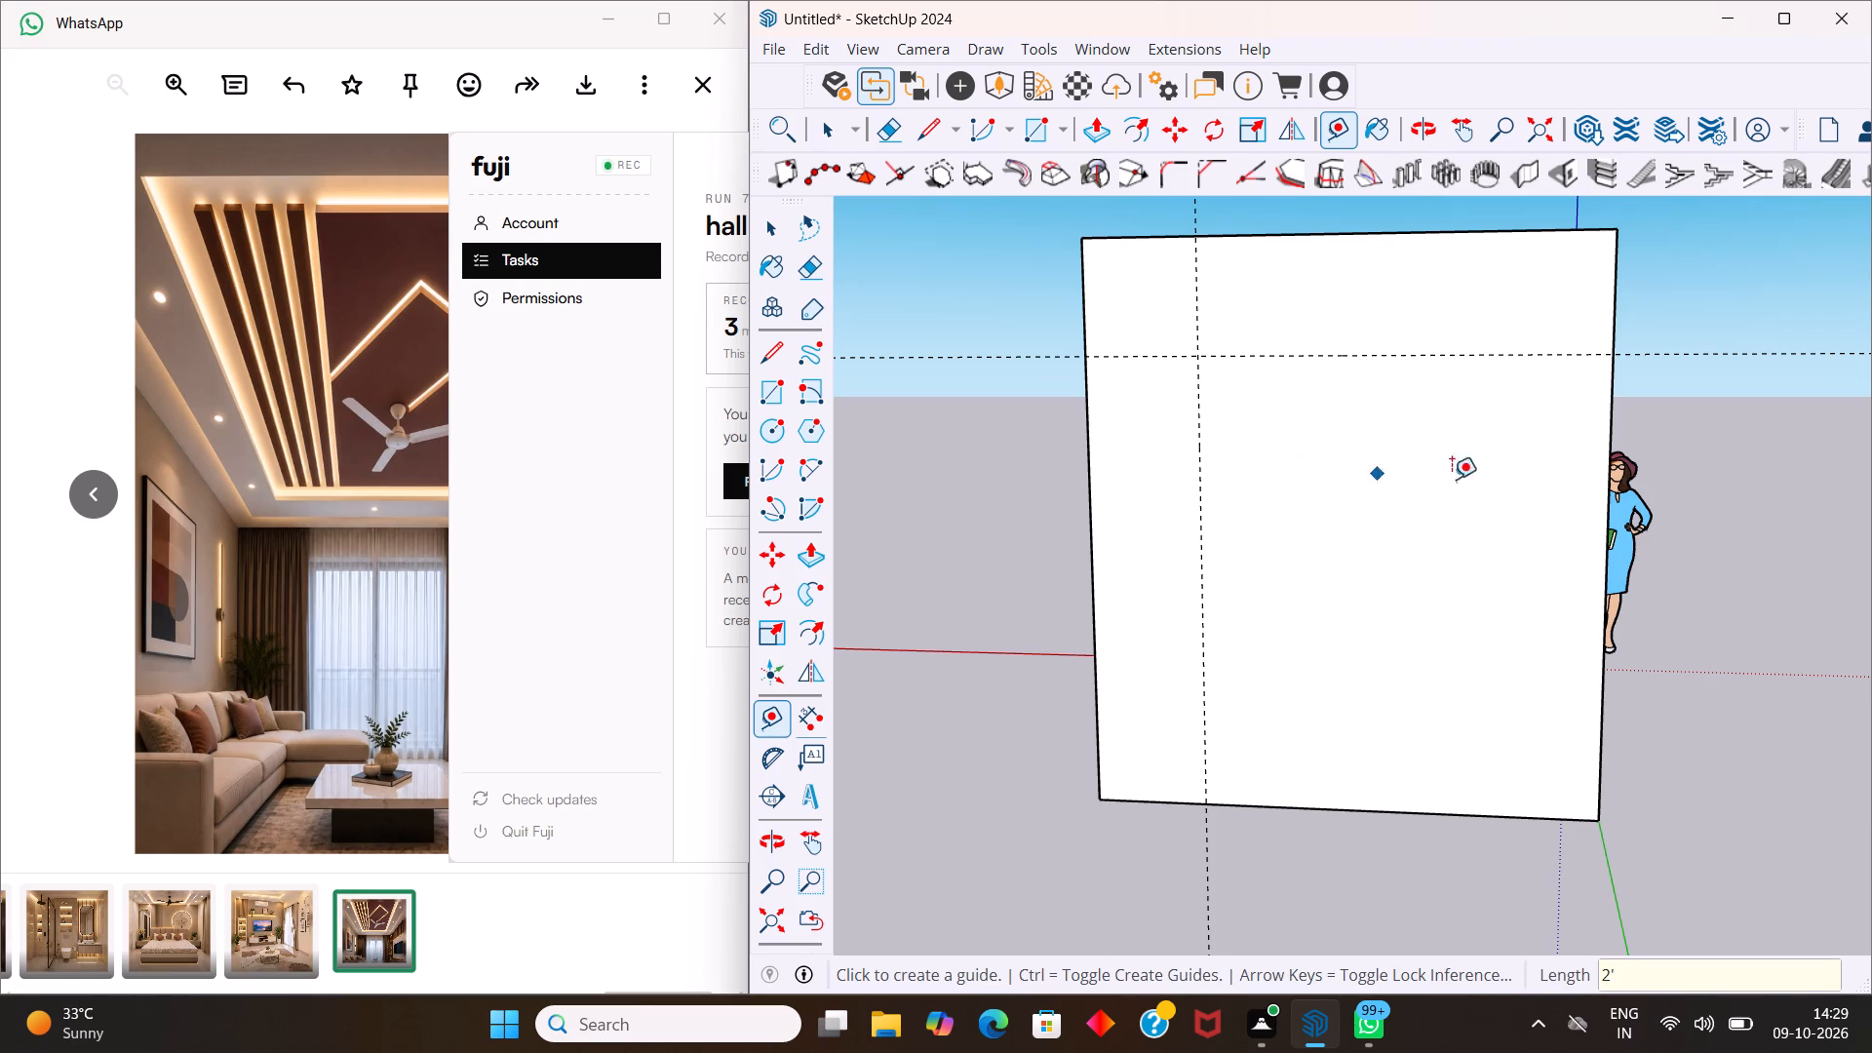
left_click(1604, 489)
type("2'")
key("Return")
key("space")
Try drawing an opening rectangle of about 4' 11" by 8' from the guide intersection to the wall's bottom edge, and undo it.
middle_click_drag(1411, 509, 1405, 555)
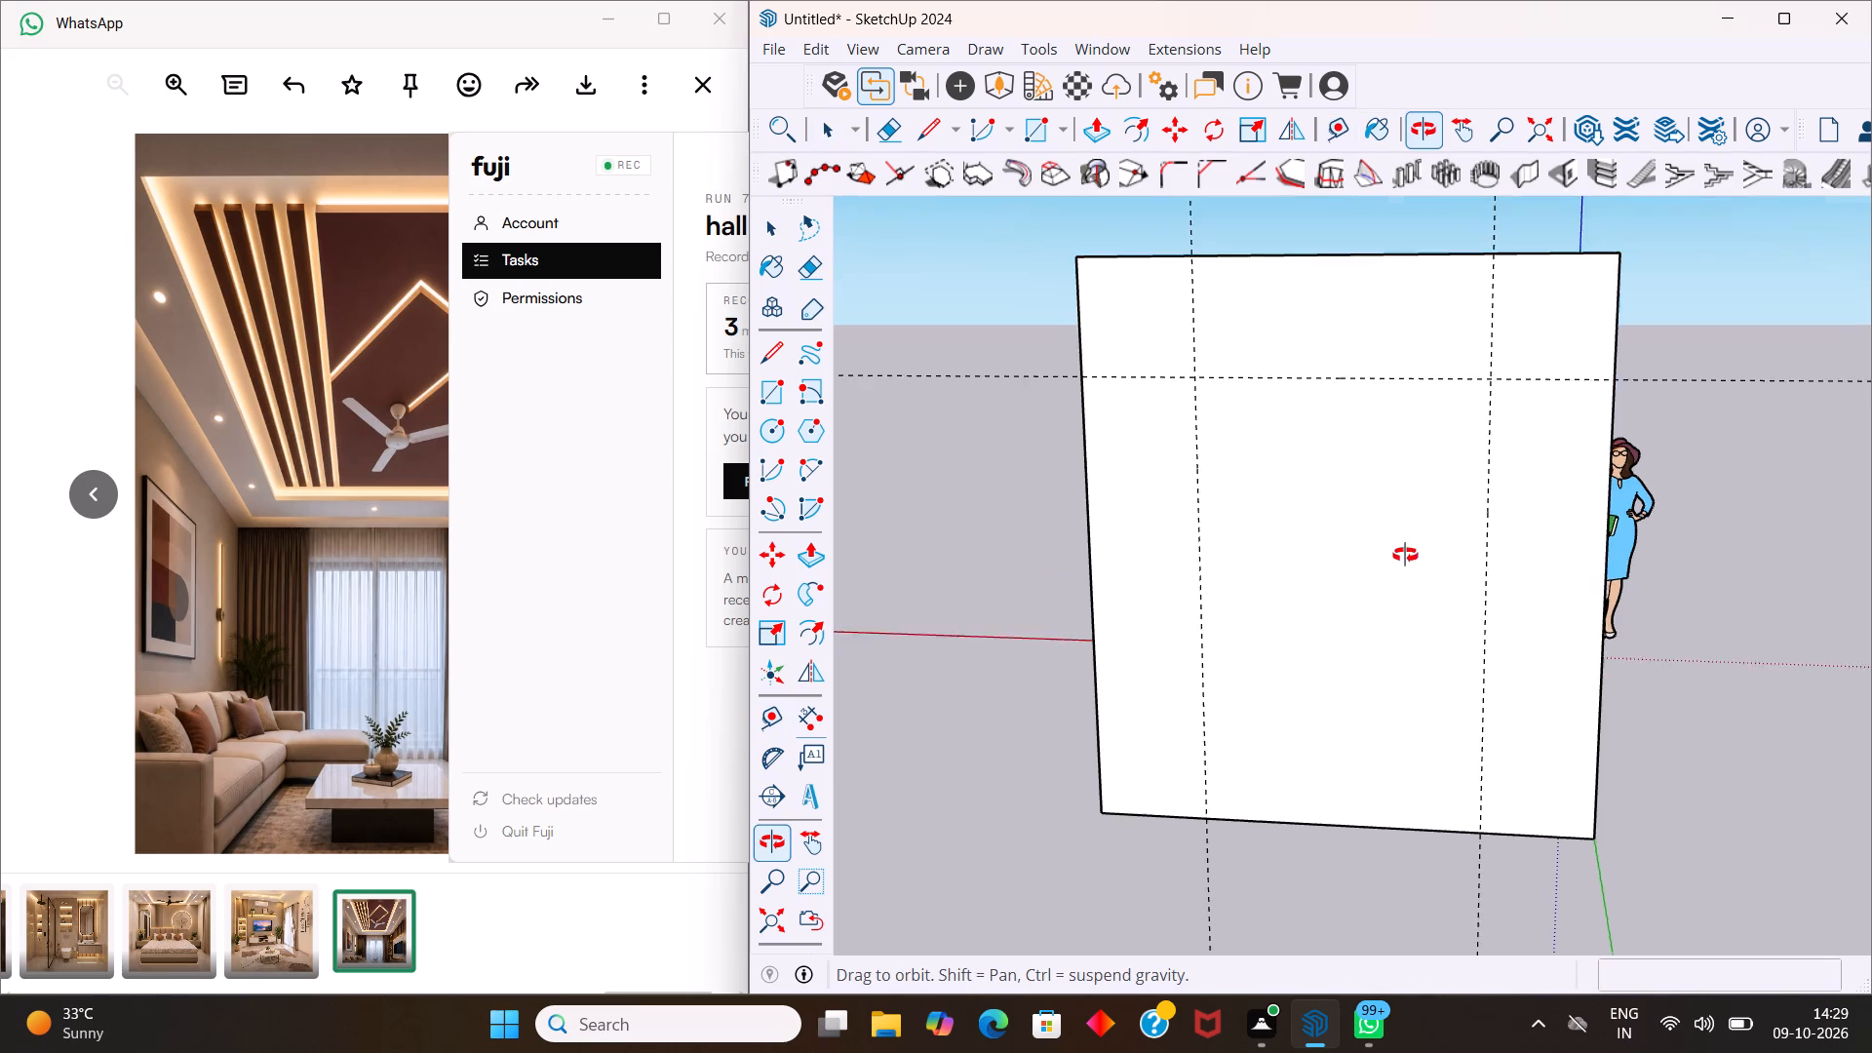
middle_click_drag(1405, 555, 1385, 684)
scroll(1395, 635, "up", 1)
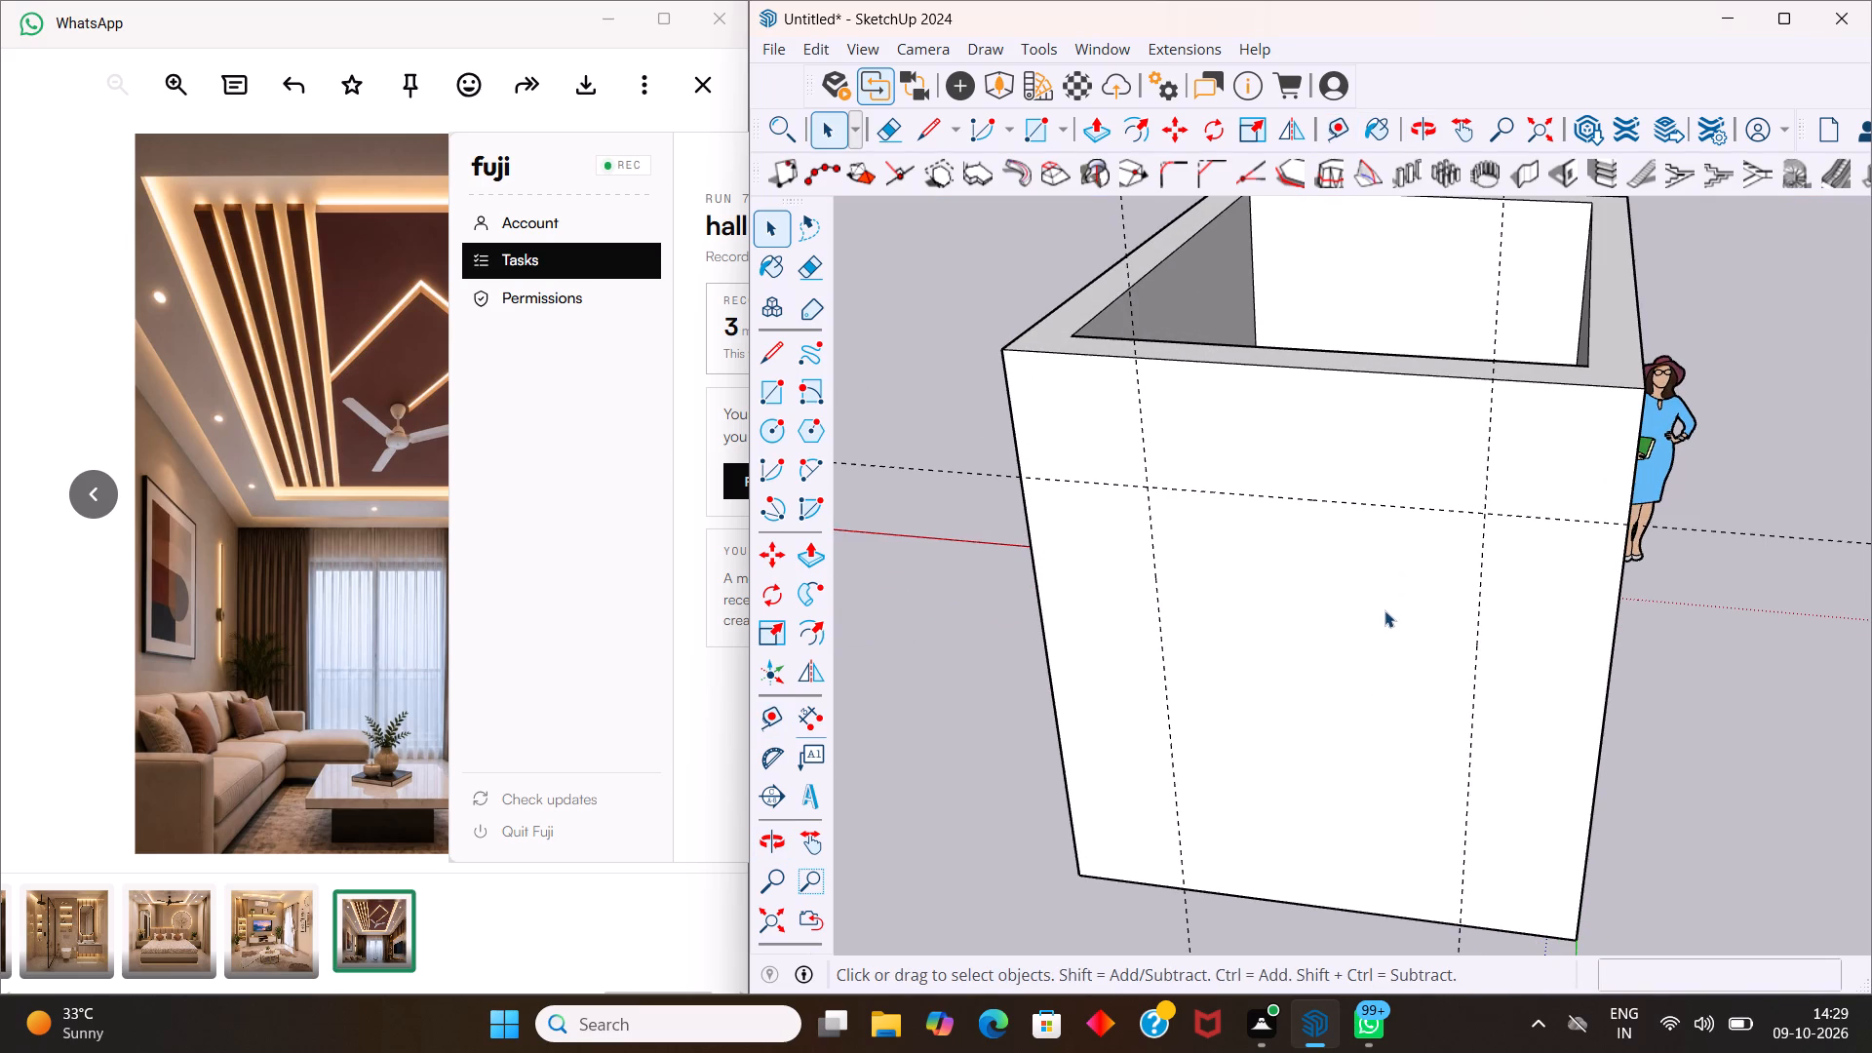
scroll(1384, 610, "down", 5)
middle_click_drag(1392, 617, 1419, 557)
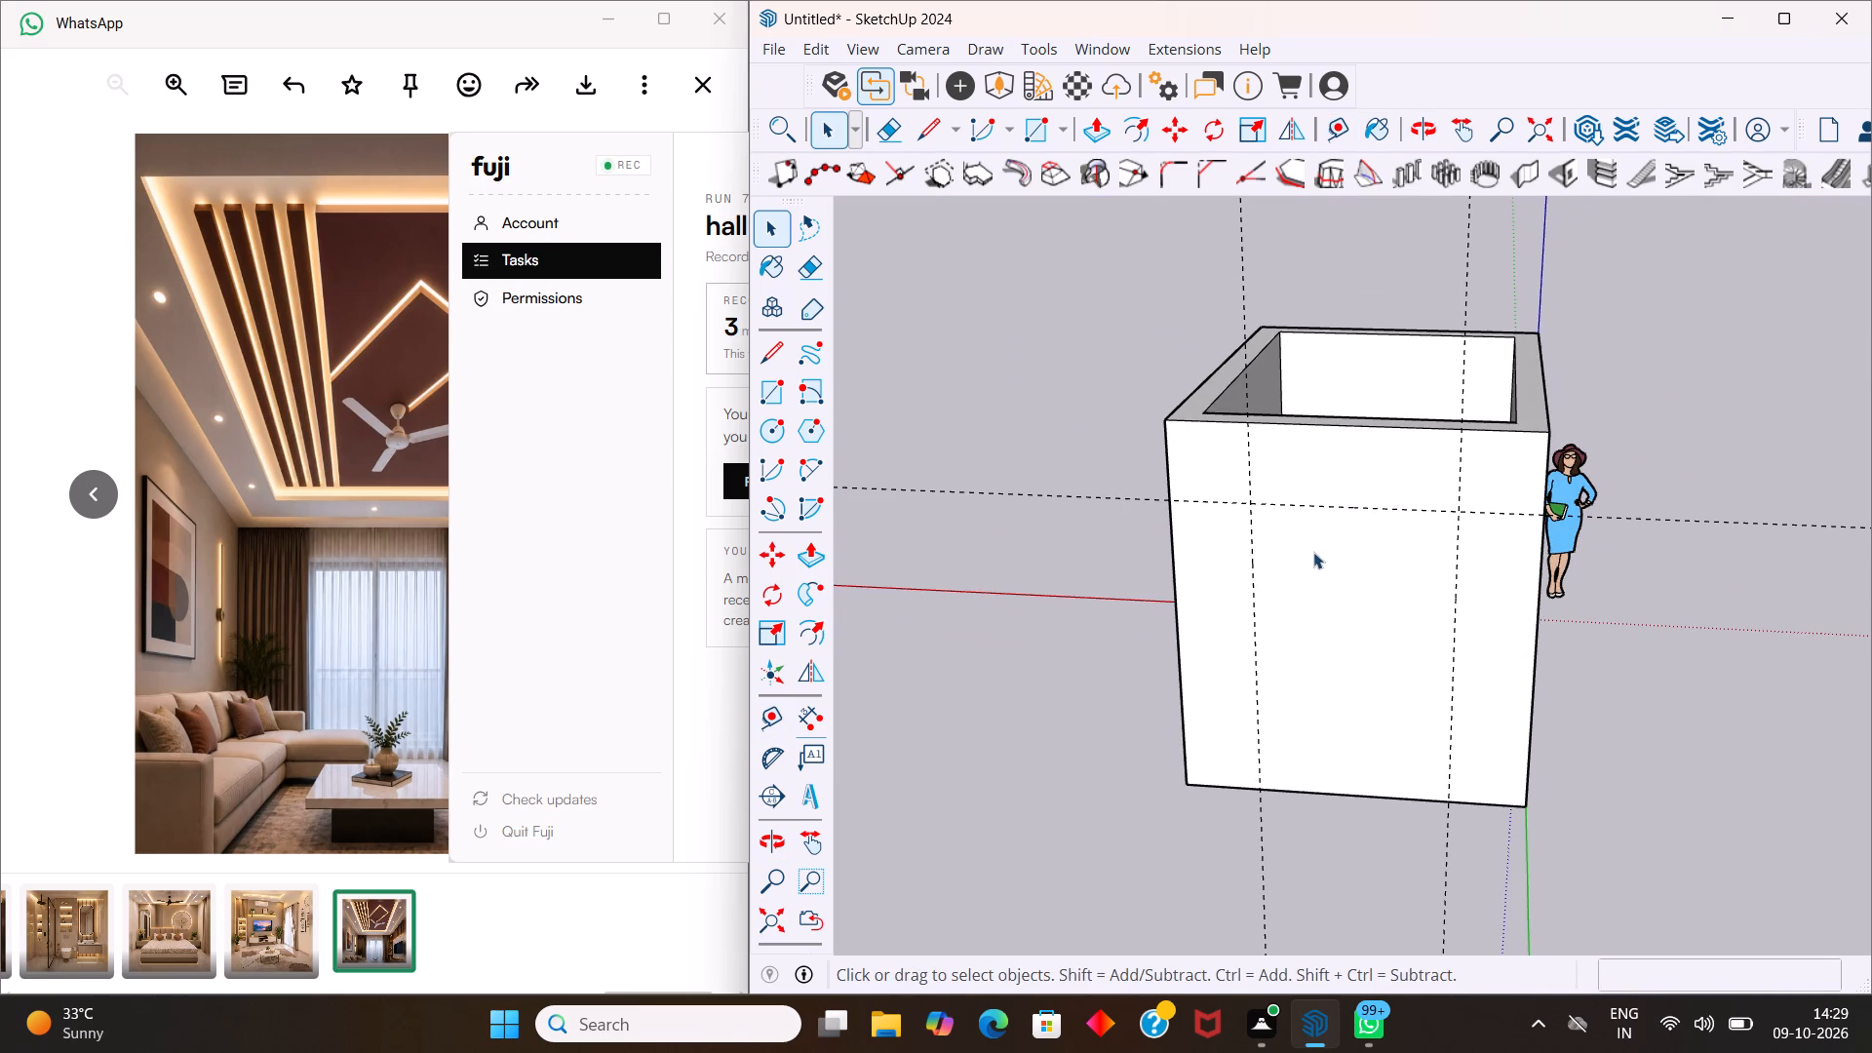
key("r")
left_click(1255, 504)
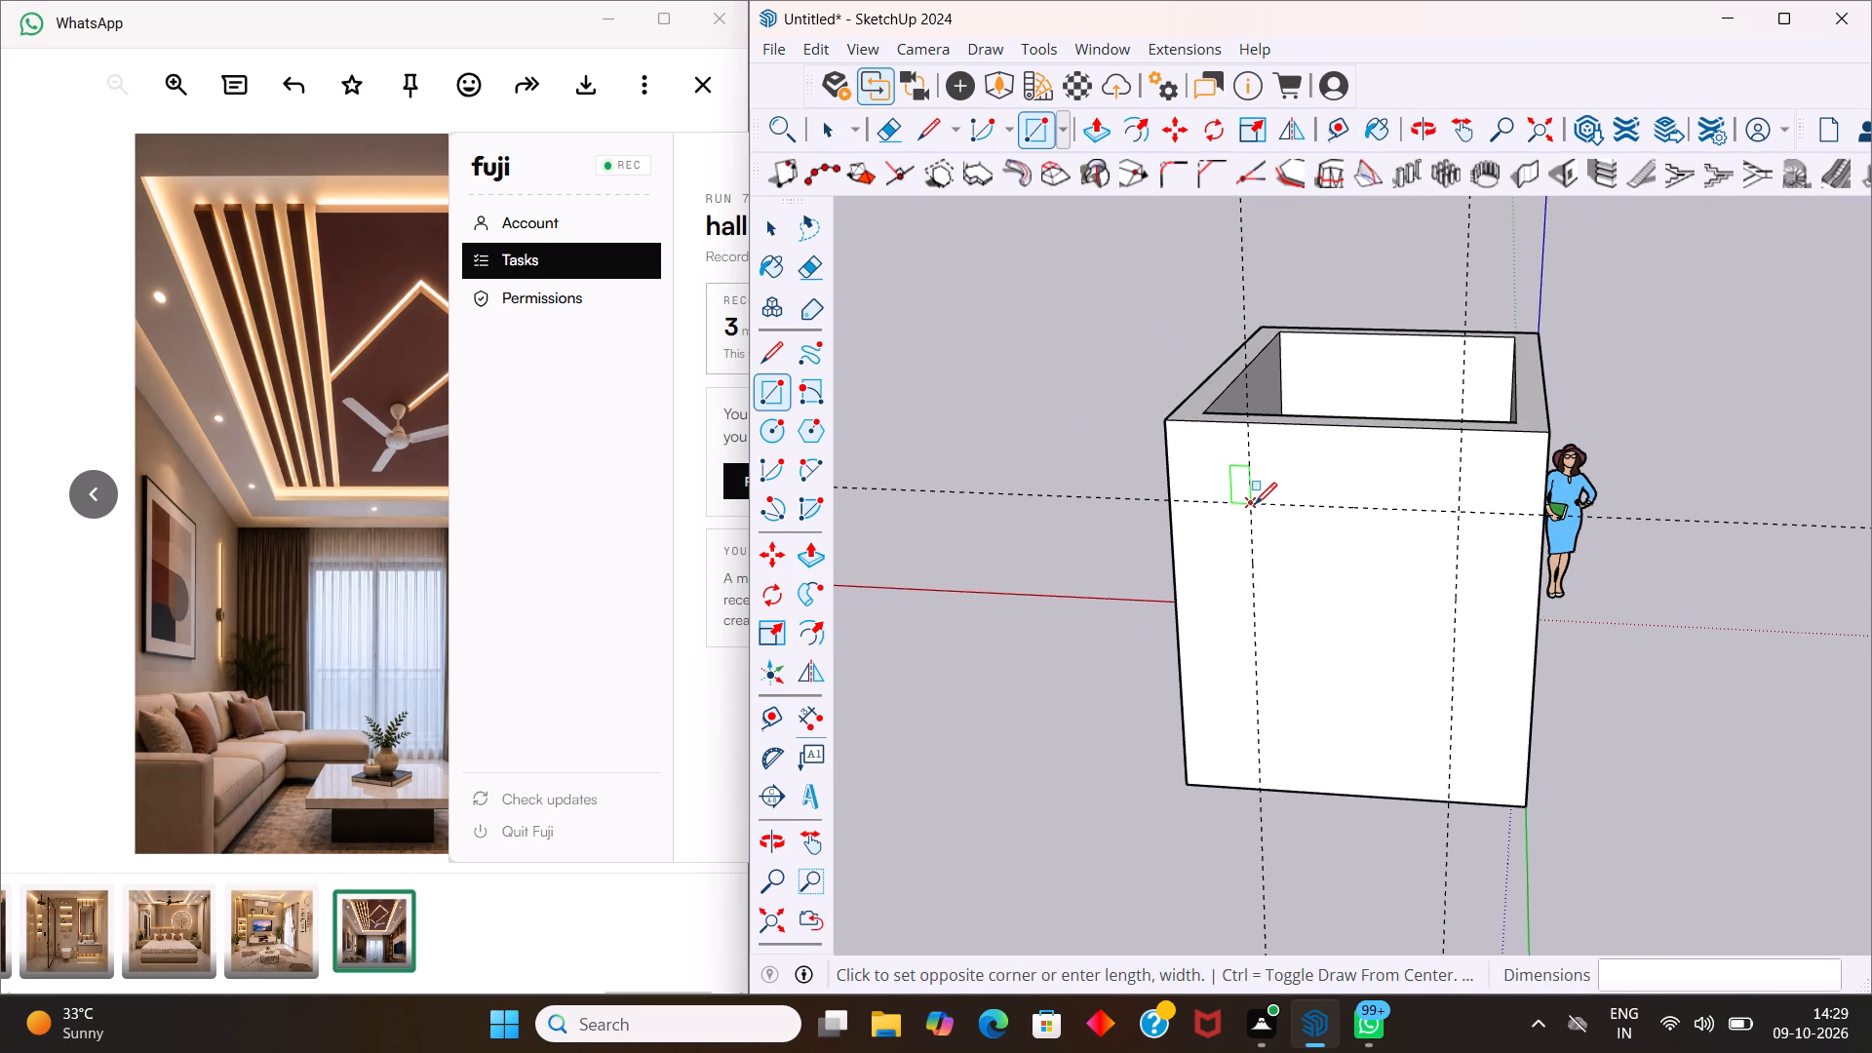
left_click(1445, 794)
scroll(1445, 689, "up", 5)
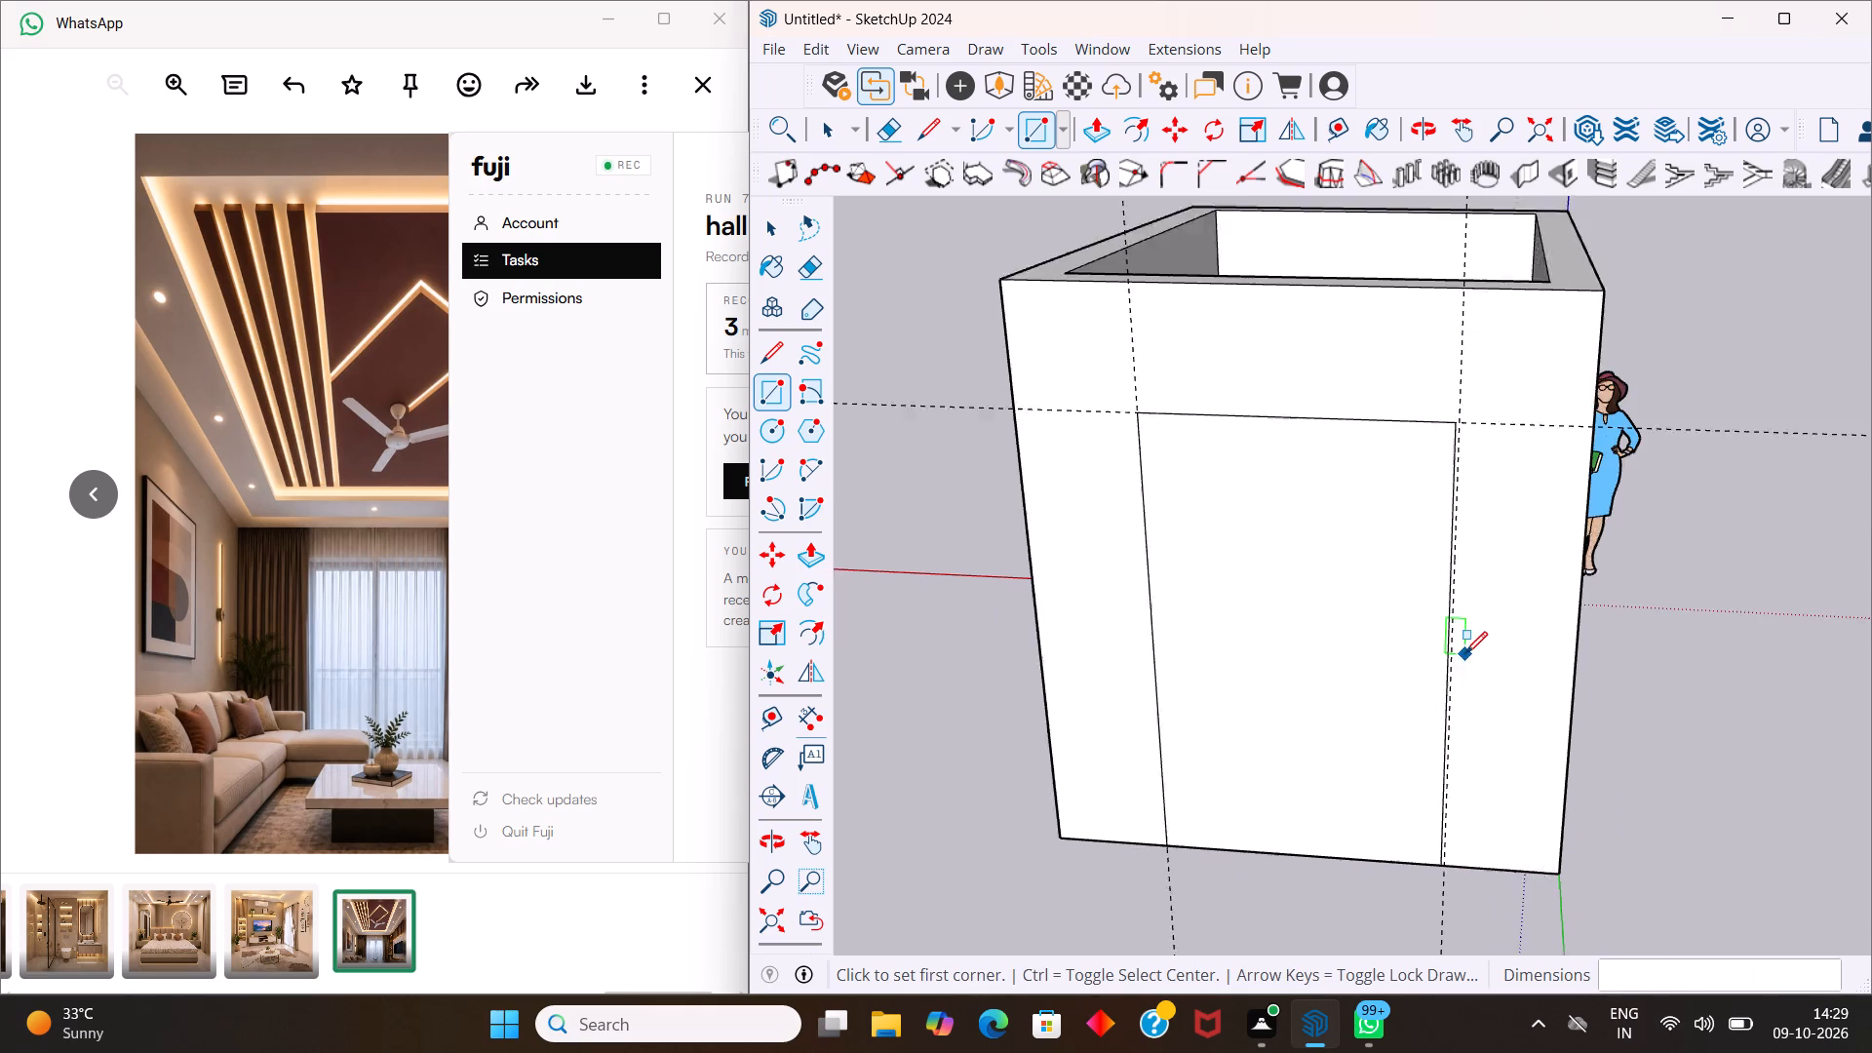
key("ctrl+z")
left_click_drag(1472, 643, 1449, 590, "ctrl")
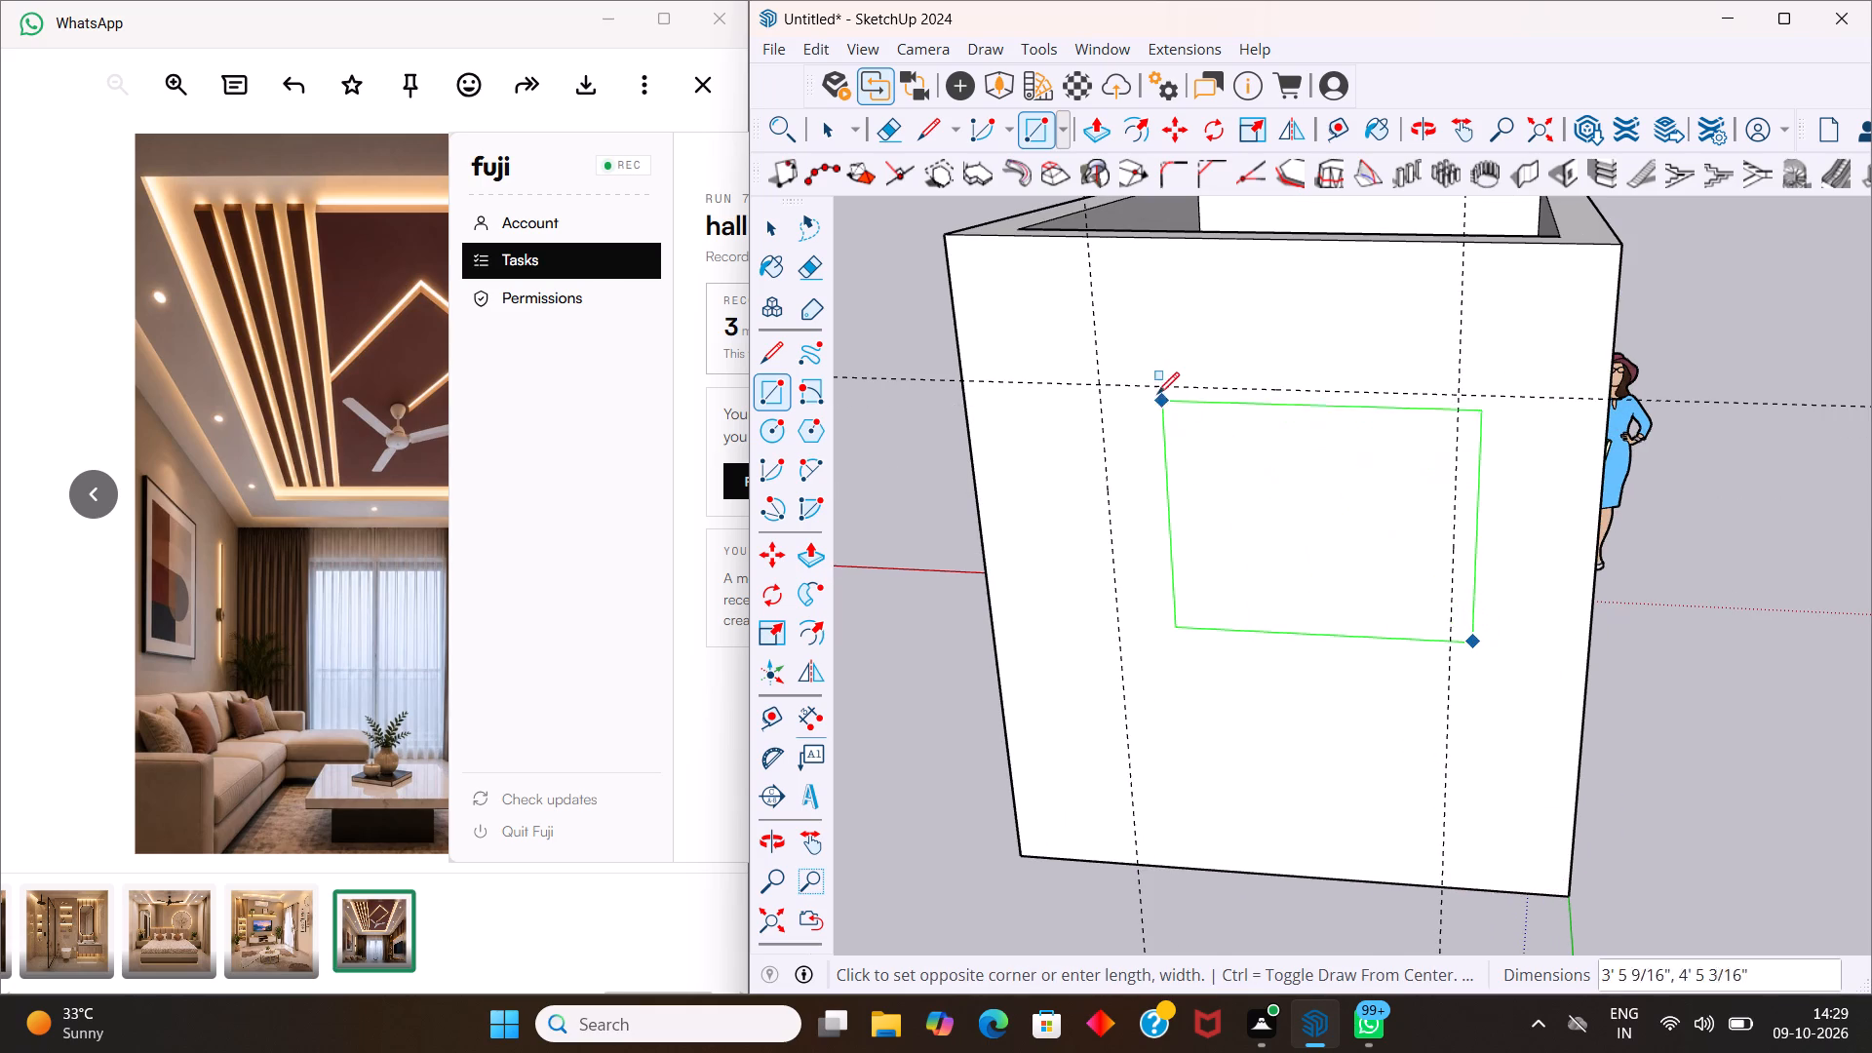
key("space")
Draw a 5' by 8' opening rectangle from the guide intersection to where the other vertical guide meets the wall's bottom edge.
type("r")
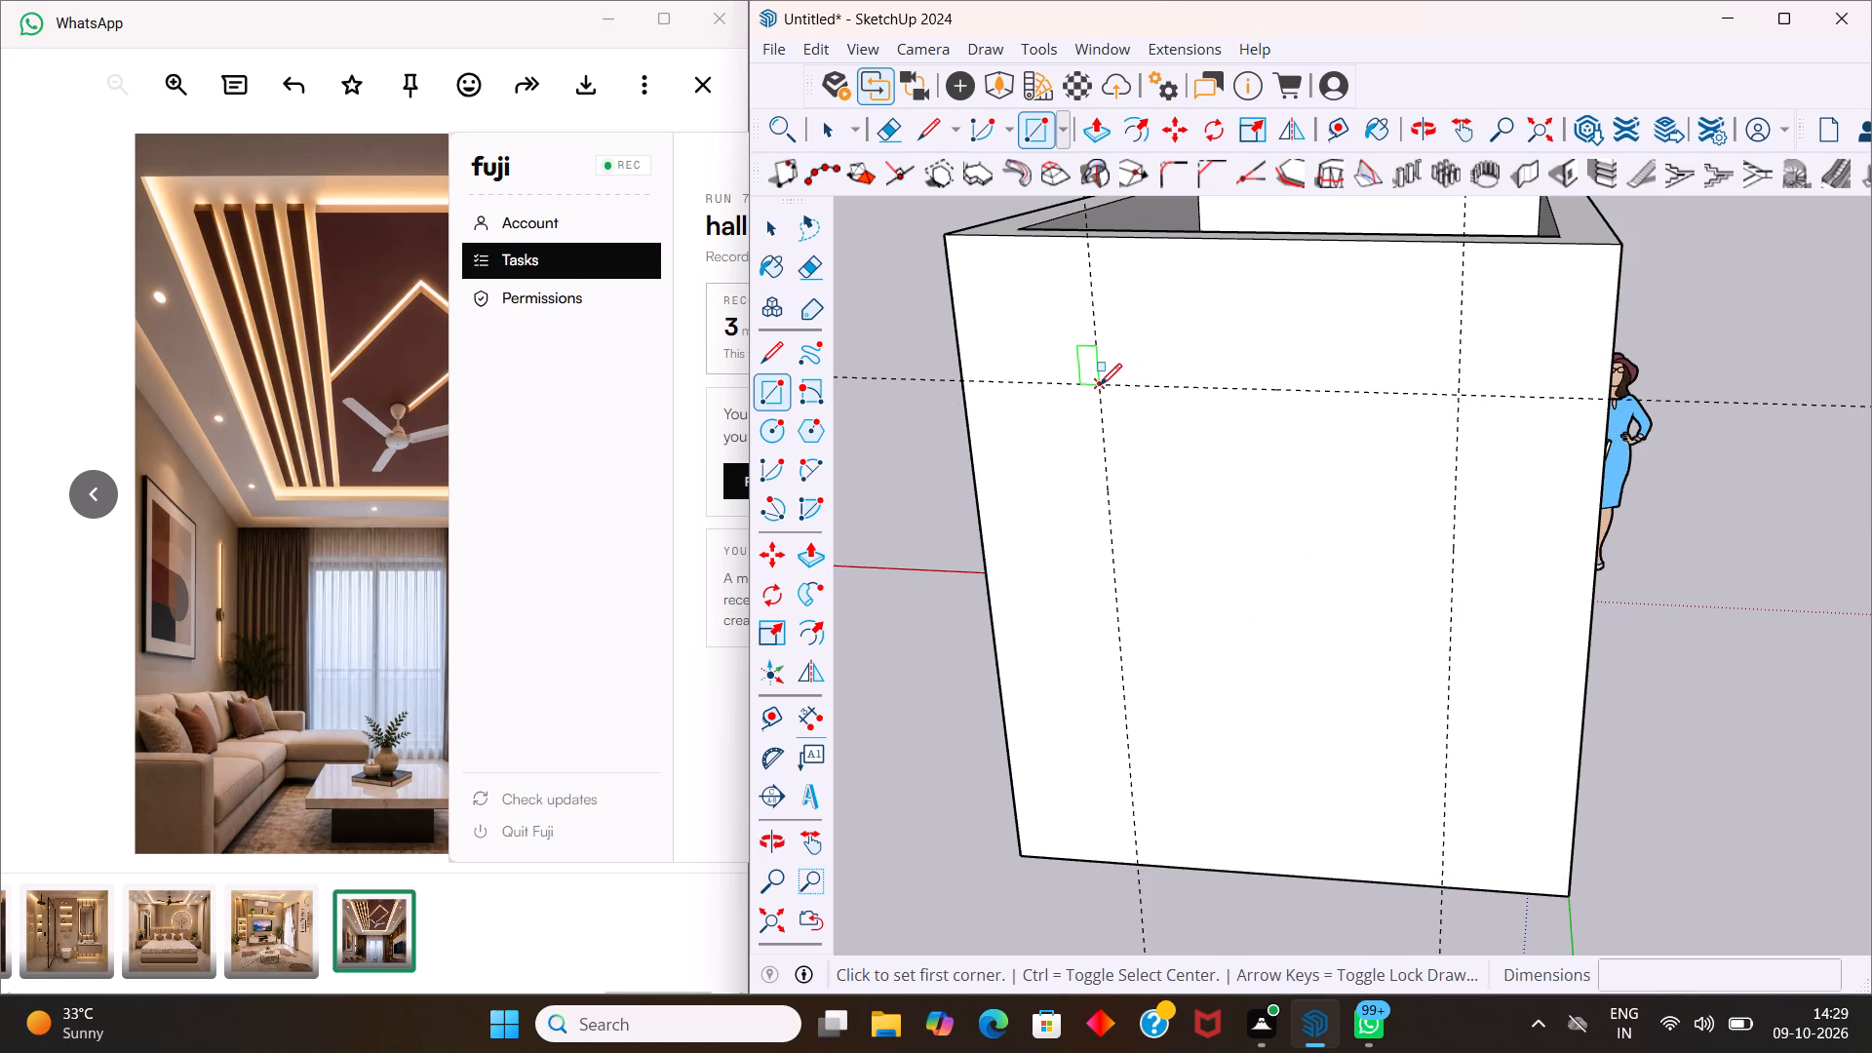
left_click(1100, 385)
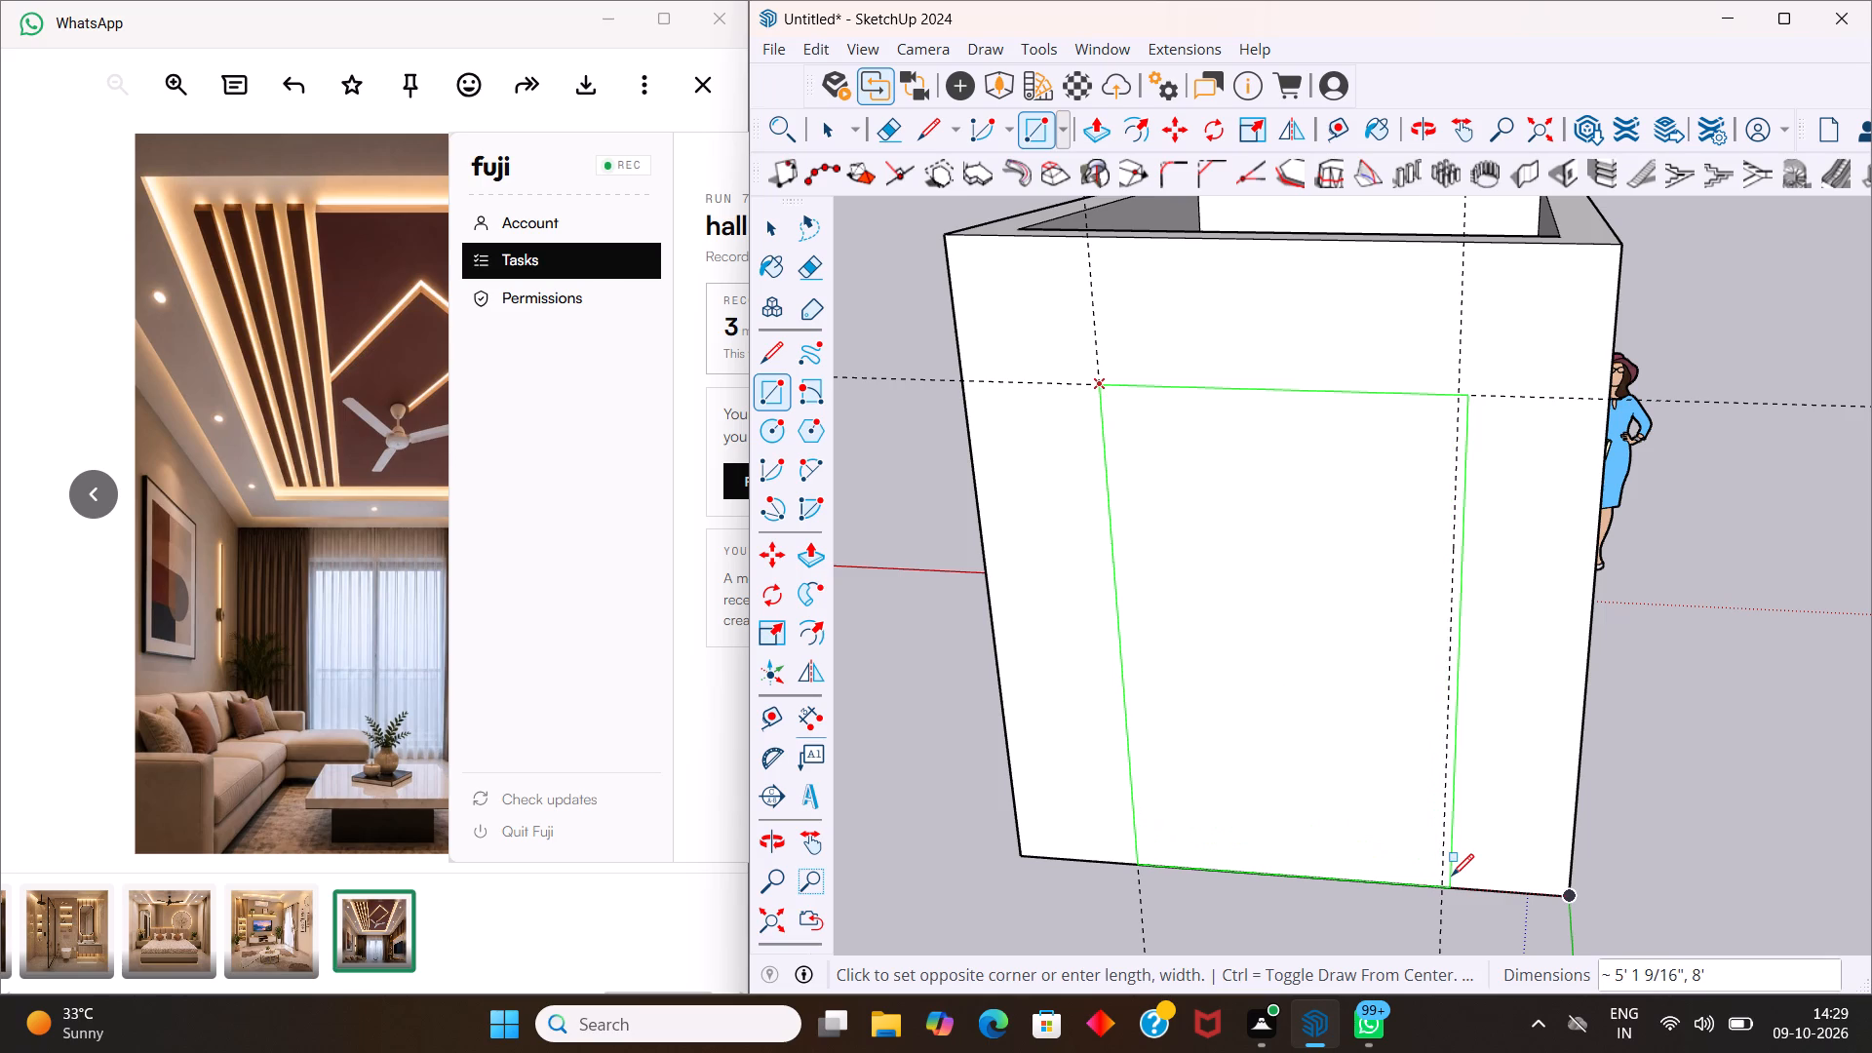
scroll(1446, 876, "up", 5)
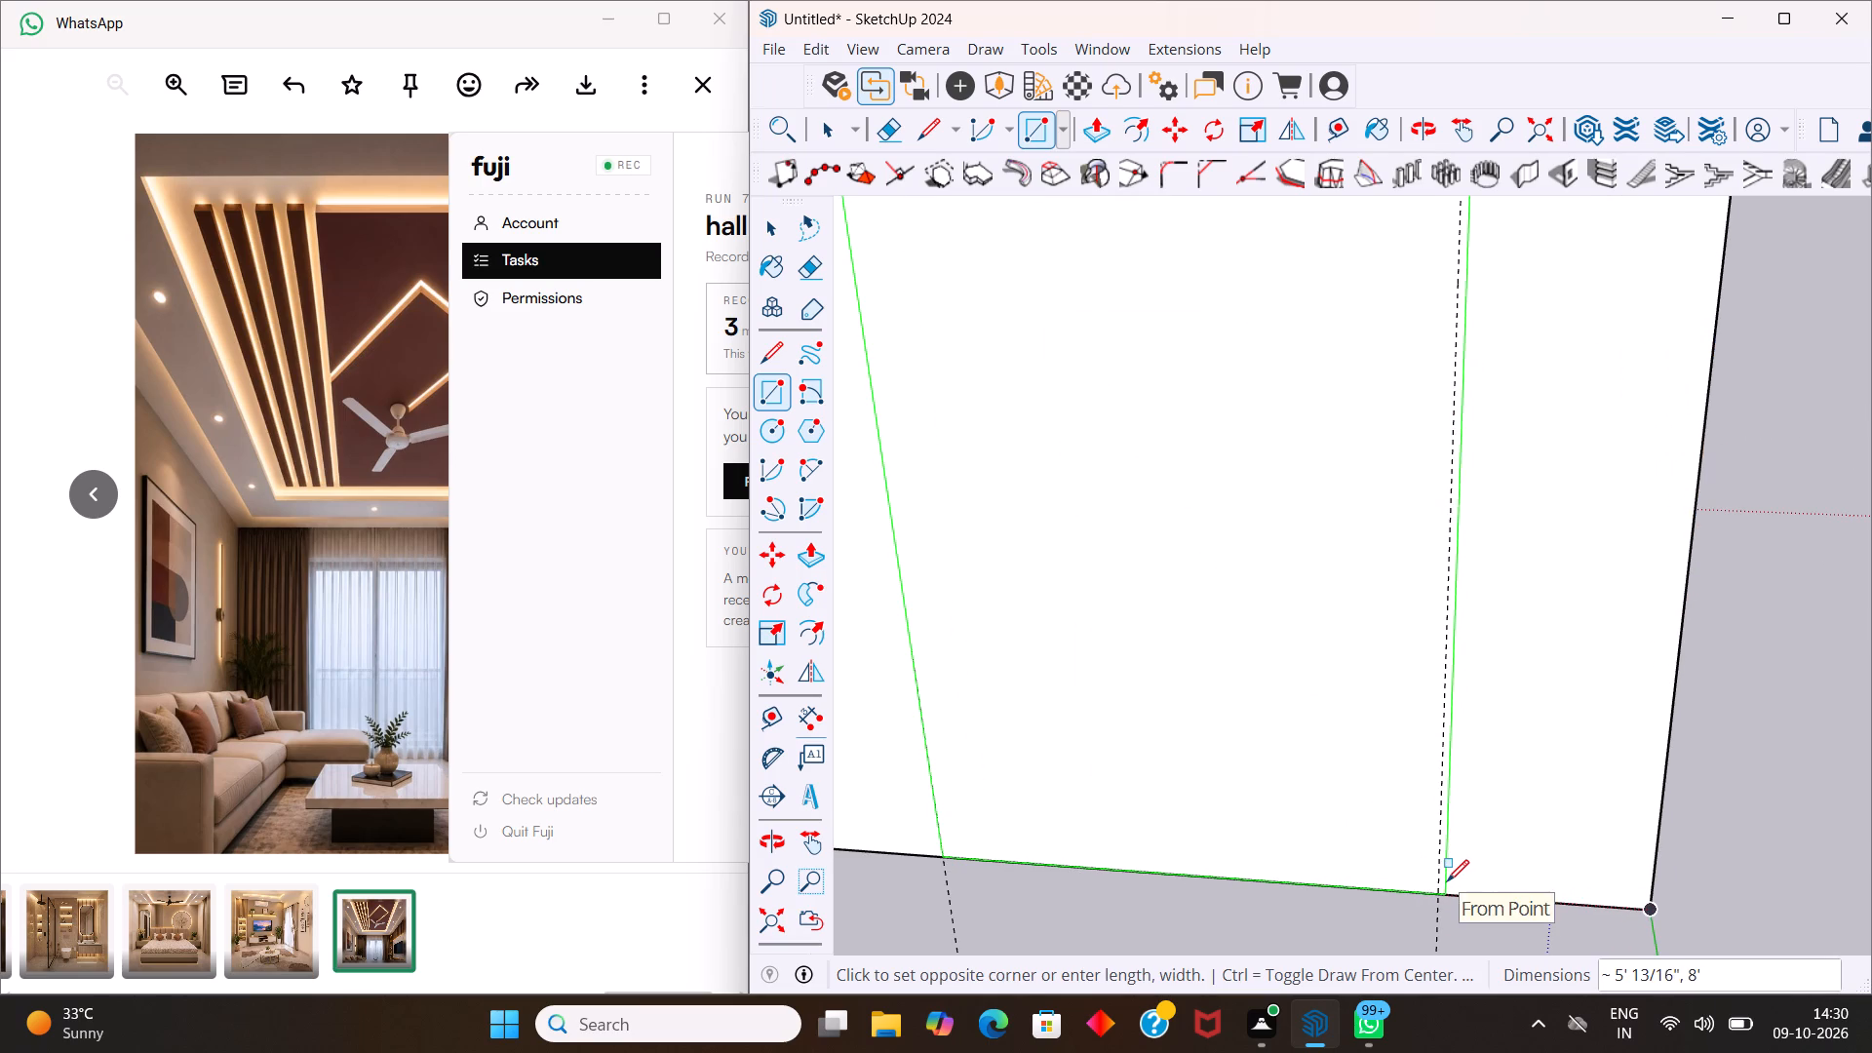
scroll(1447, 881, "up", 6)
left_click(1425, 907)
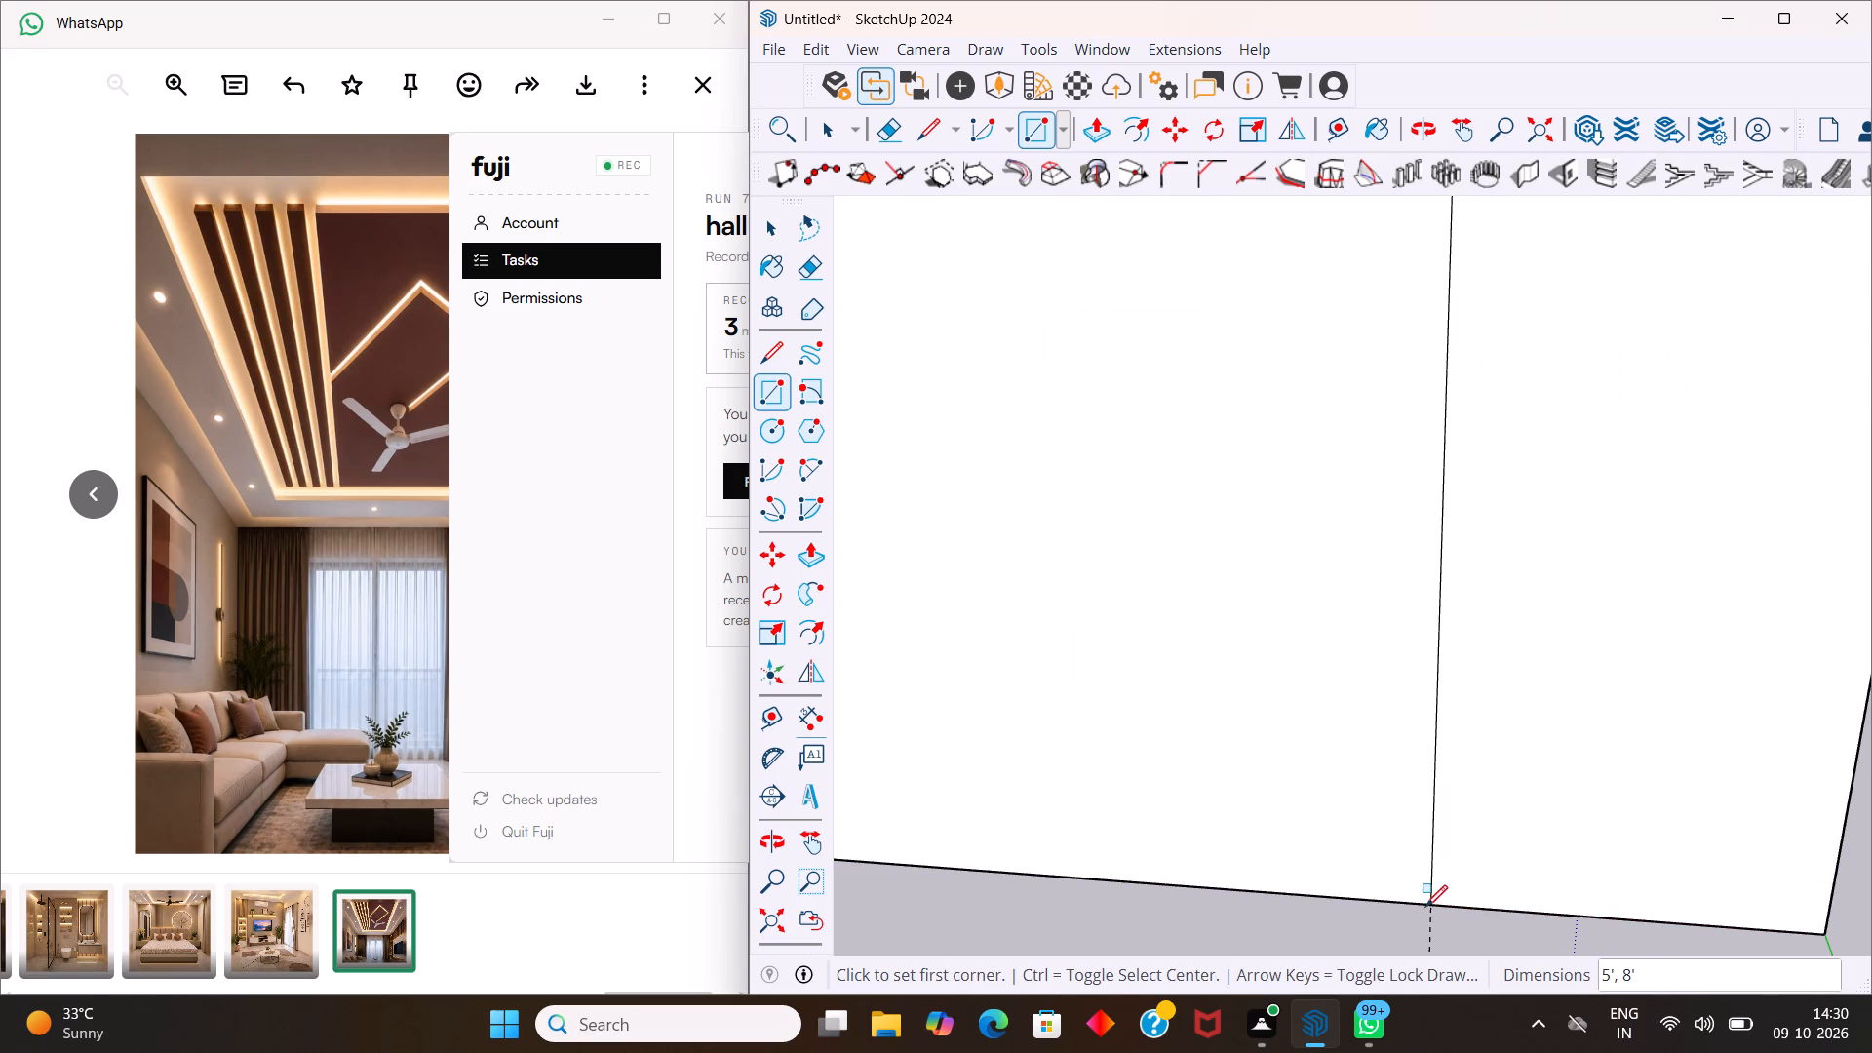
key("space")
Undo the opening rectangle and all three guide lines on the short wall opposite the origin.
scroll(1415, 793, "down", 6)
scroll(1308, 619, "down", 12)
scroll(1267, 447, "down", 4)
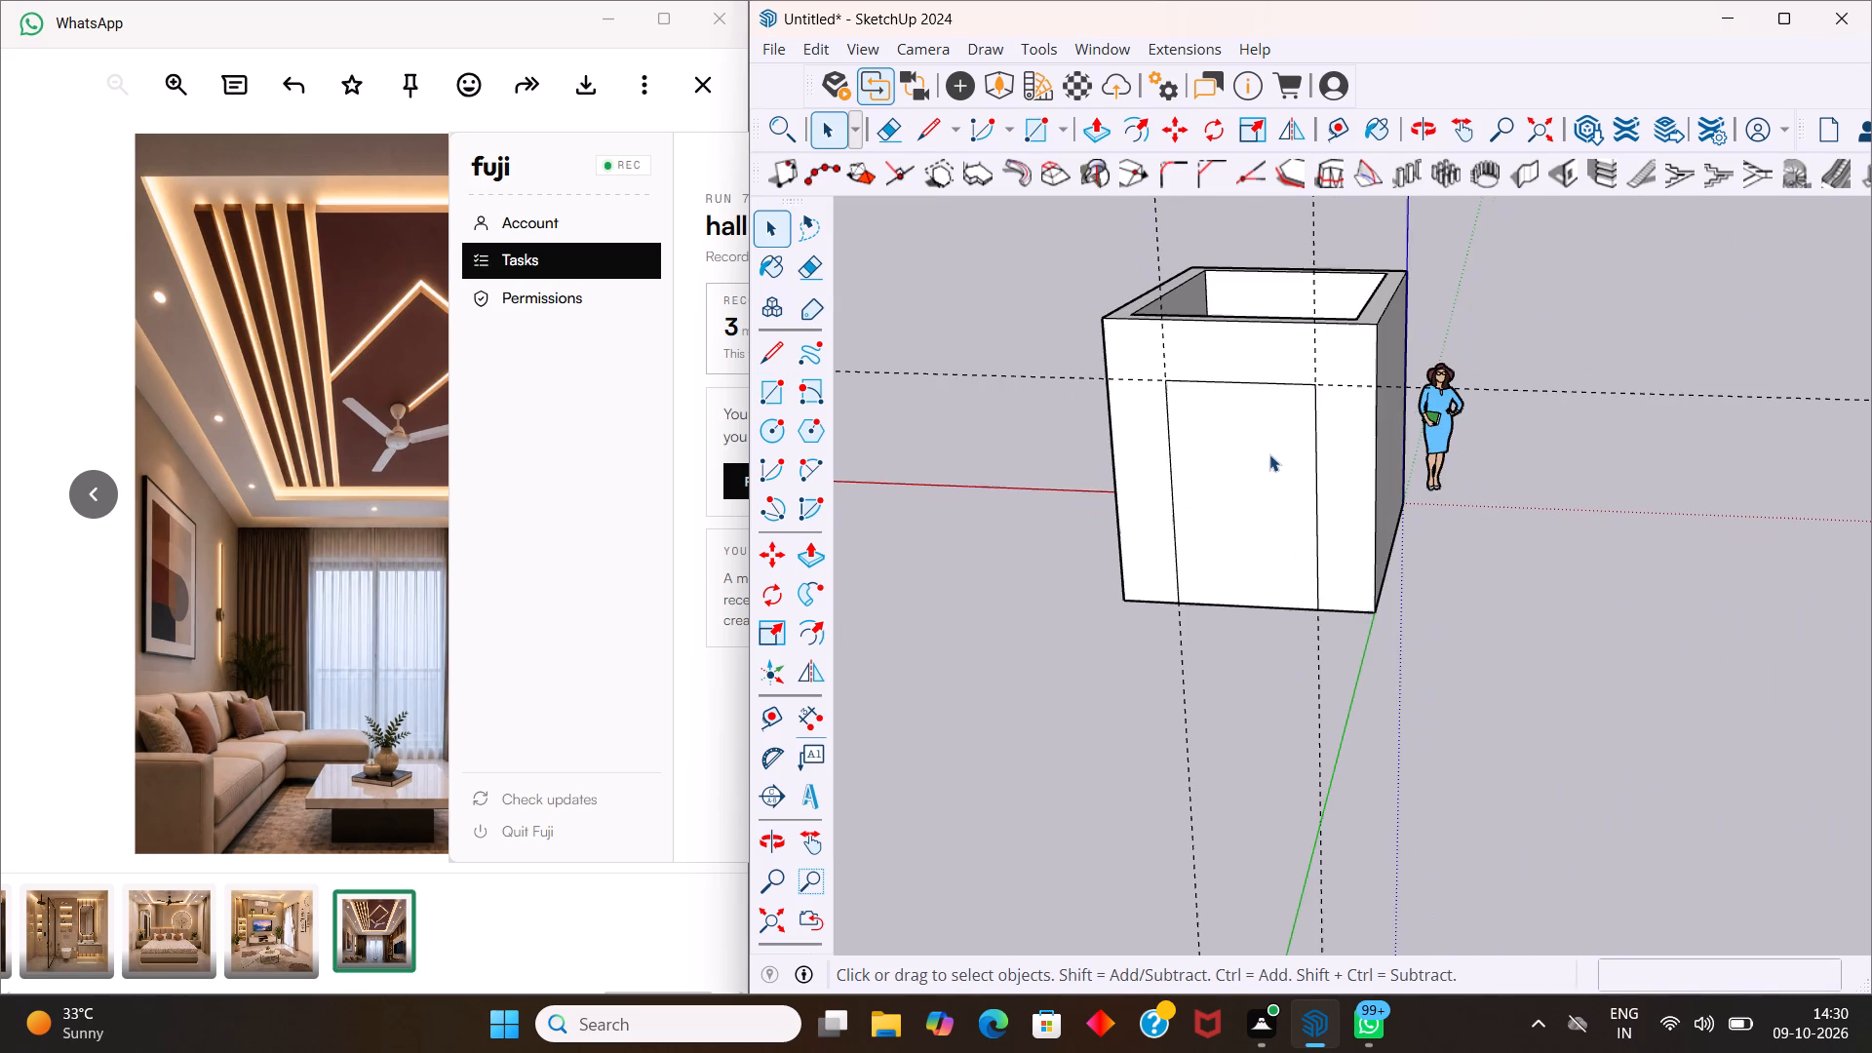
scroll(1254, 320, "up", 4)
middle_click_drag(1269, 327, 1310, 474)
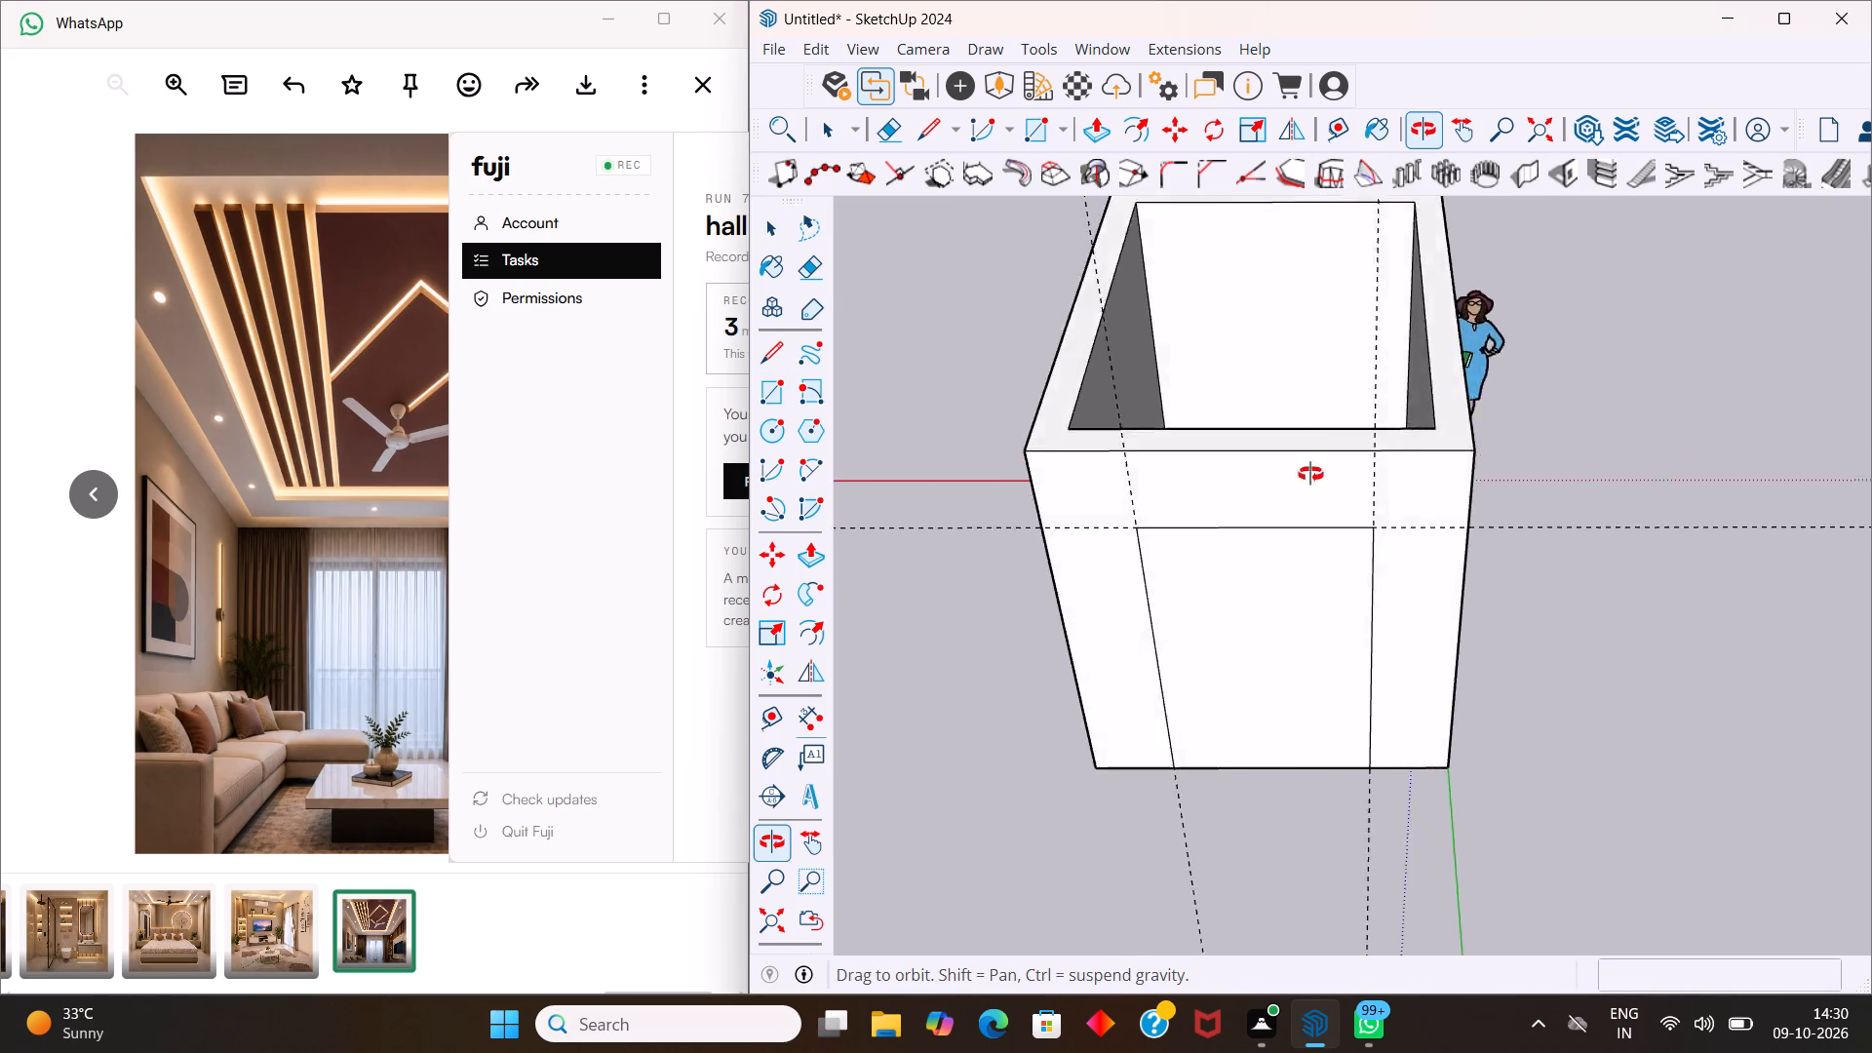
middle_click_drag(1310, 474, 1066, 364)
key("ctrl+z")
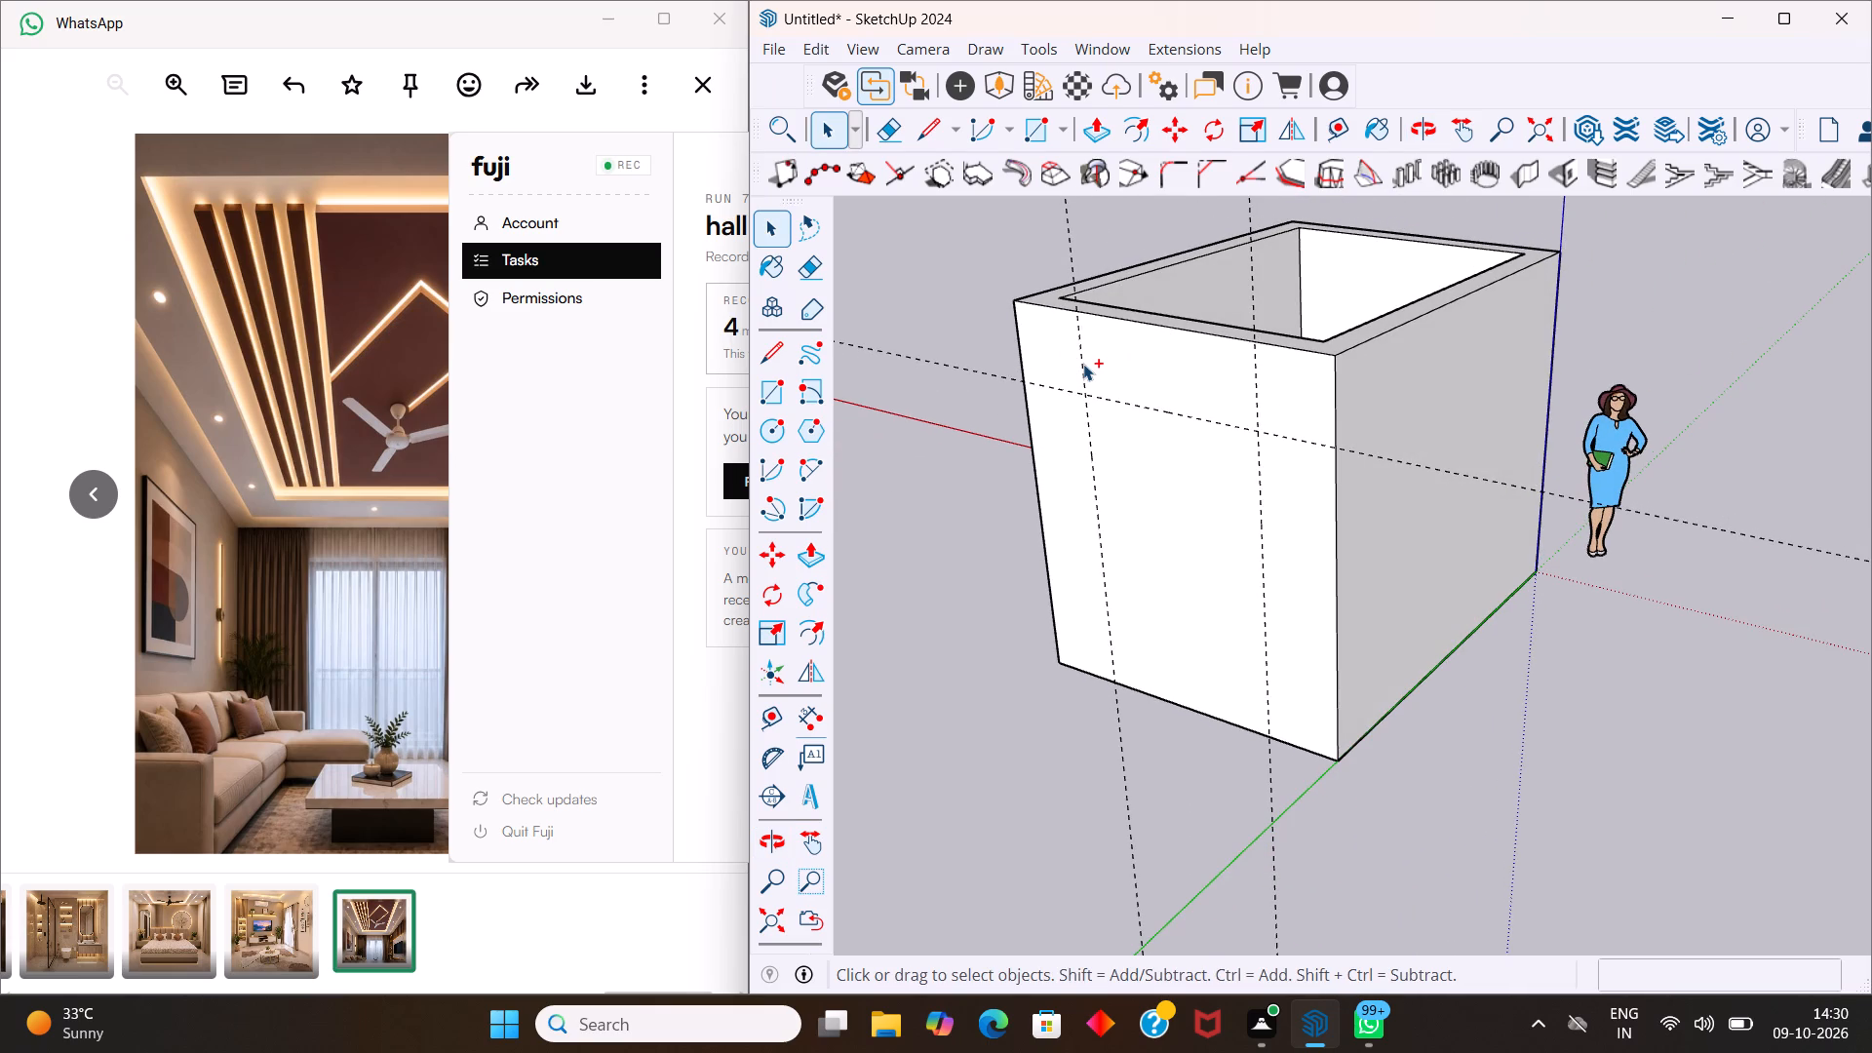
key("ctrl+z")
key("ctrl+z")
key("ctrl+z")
Place a horizontal guide line 2' below the top edge on the outer face of the short wall at the origin.
scroll(1344, 438, "down", 10)
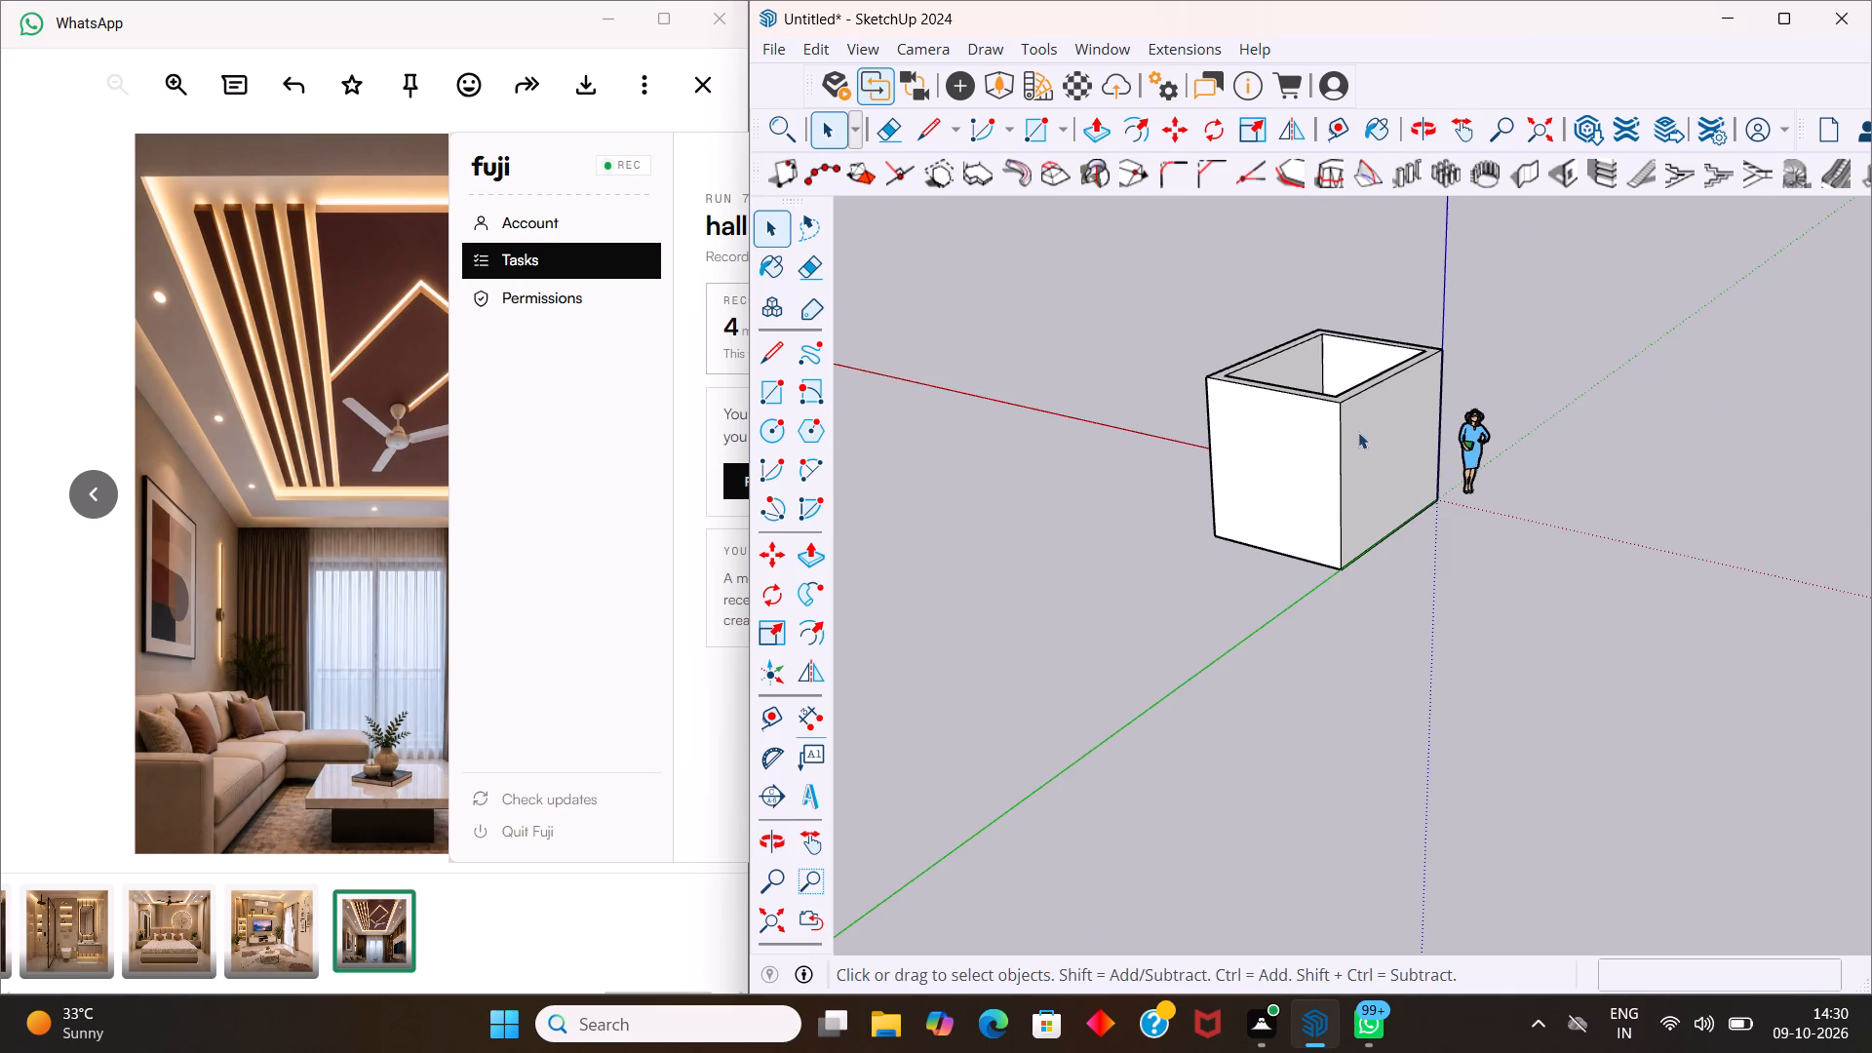
middle_click_drag(1494, 438, 890, 438)
scroll(947, 412, "down", 5)
middle_click_drag(1466, 442, 1087, 434)
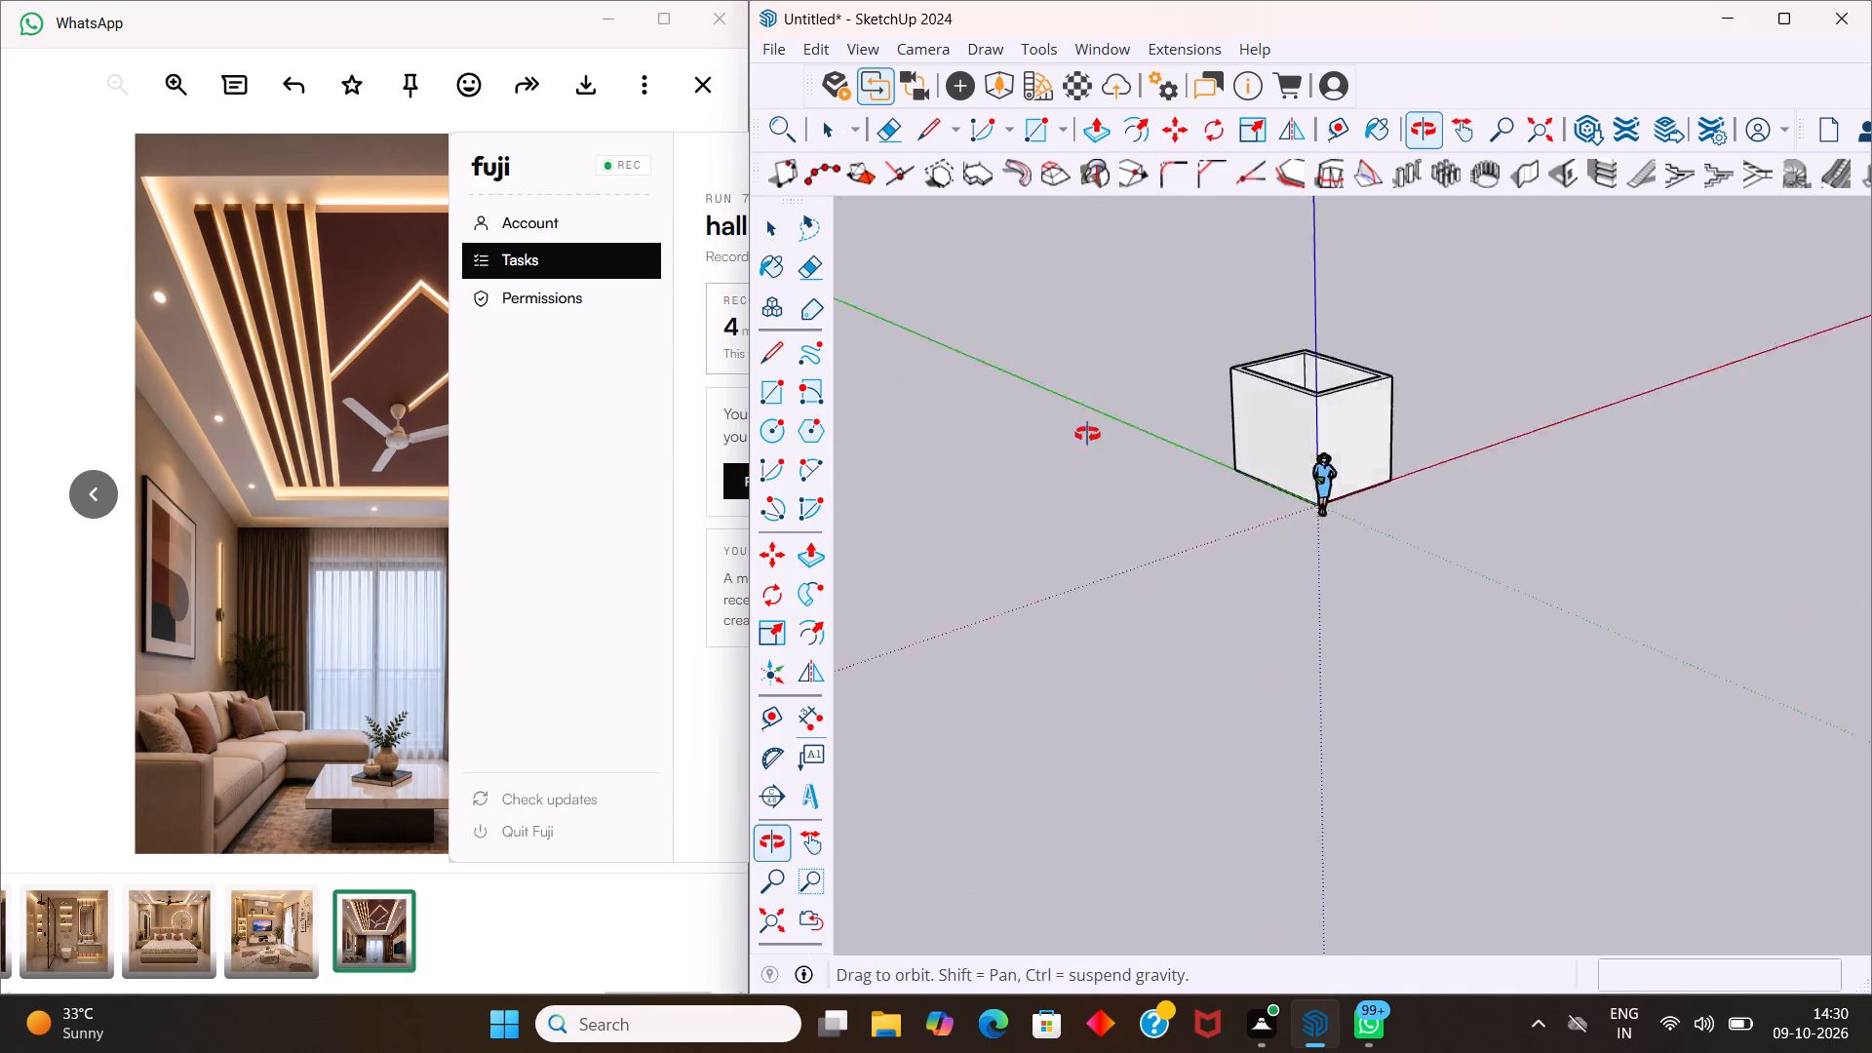
middle_click_drag(1087, 434, 929, 388)
scroll(1403, 390, "up", 12)
middle_click_drag(1468, 509, 1284, 459)
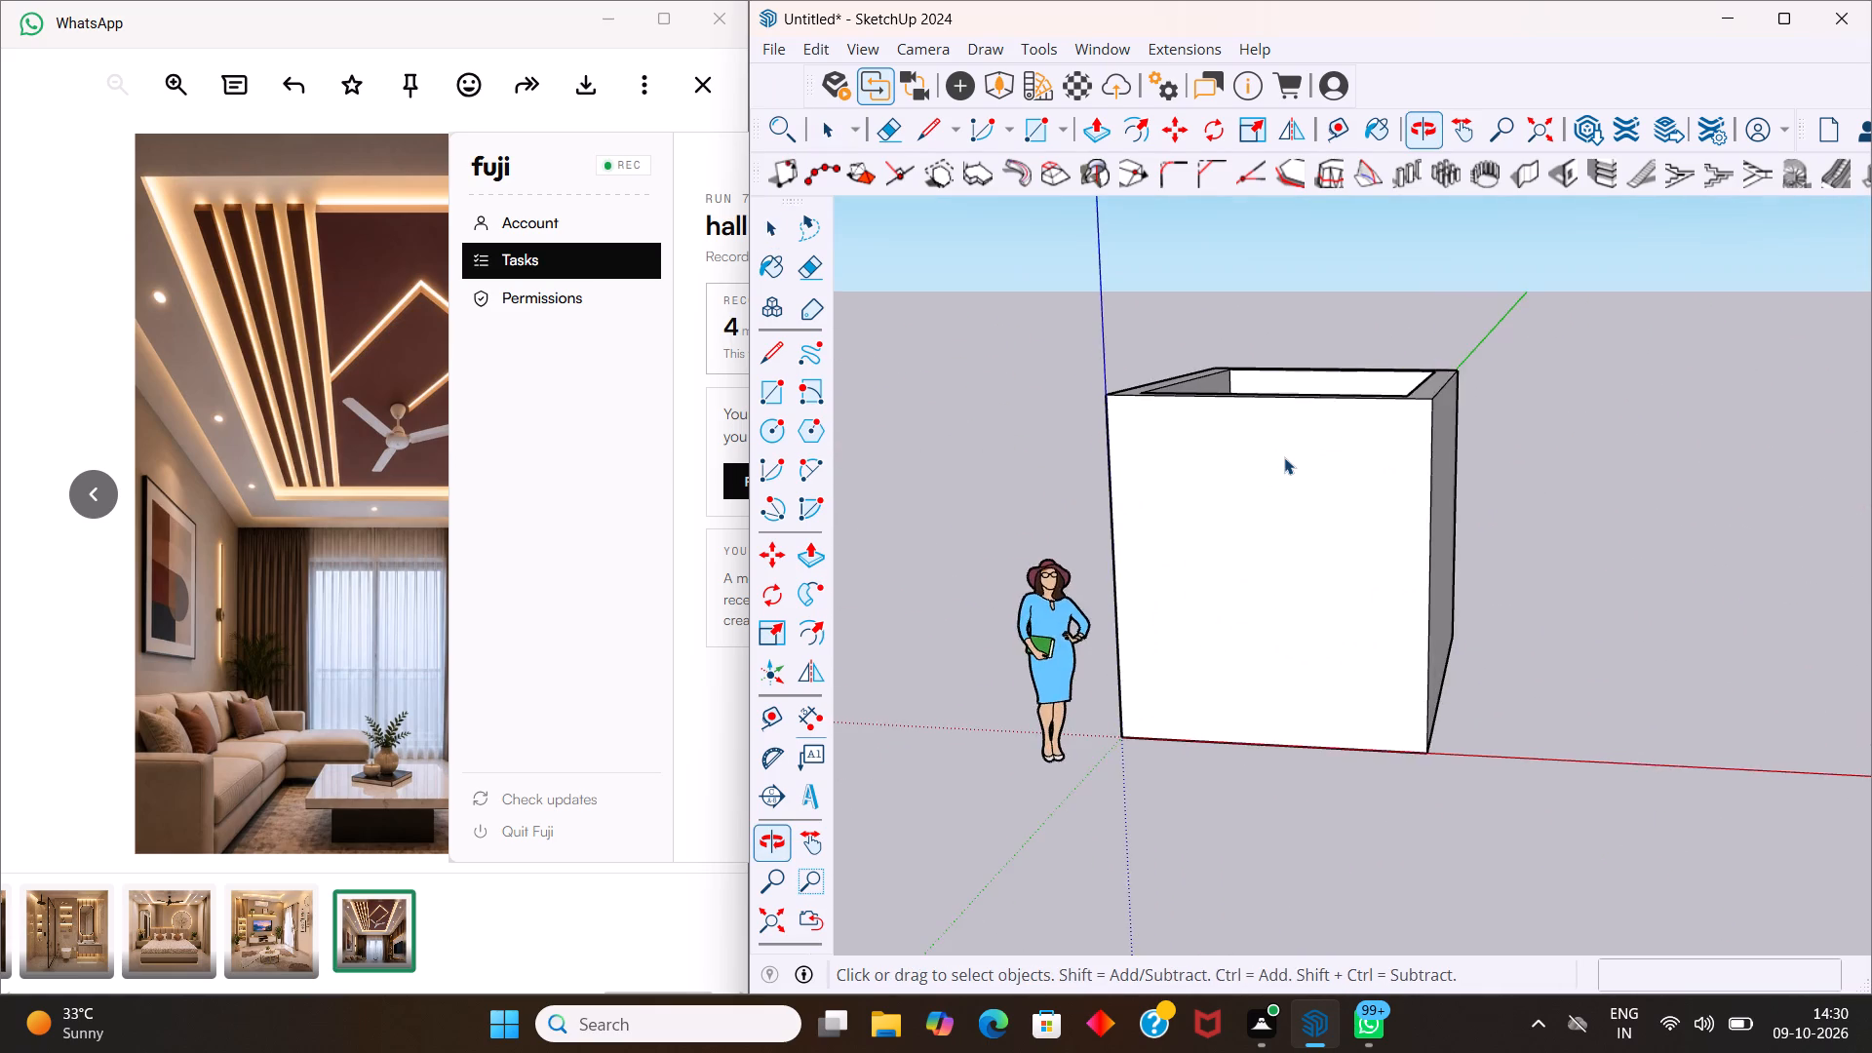
scroll(1282, 448, "up", 4)
key("t")
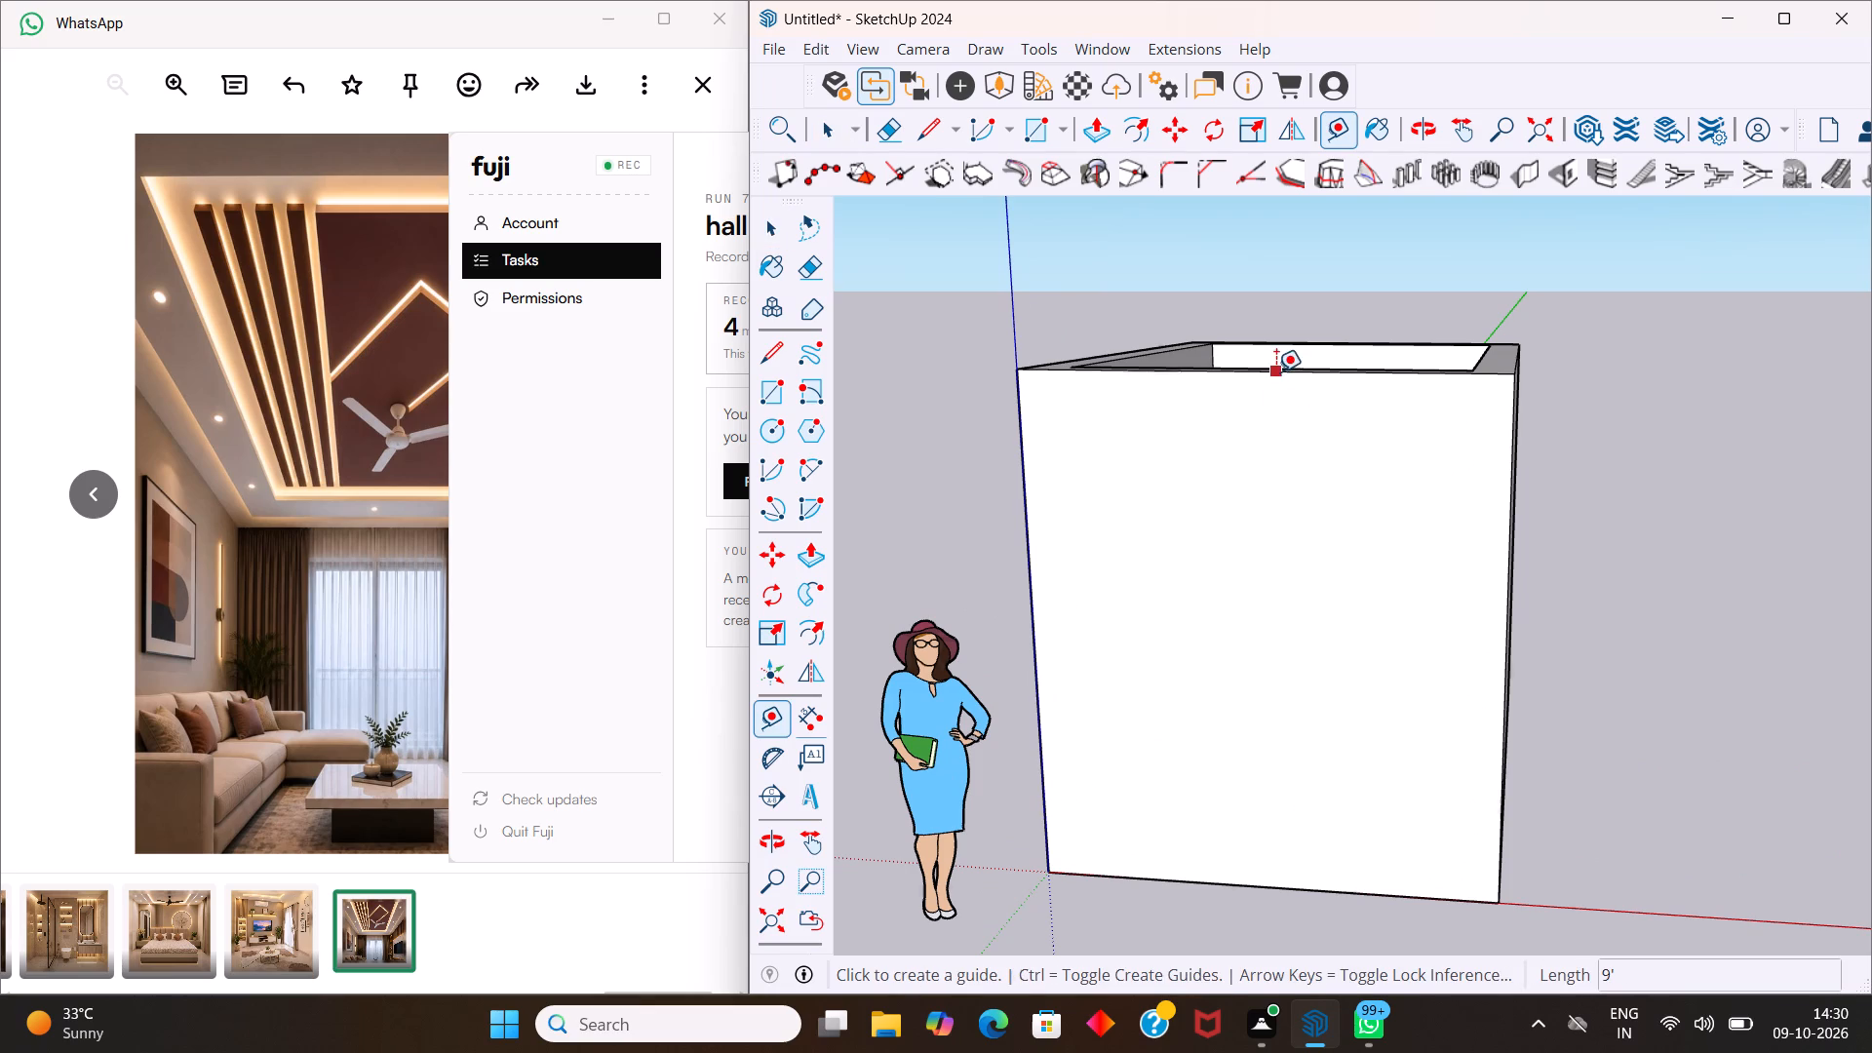
left_click(1276, 371)
type("2'")
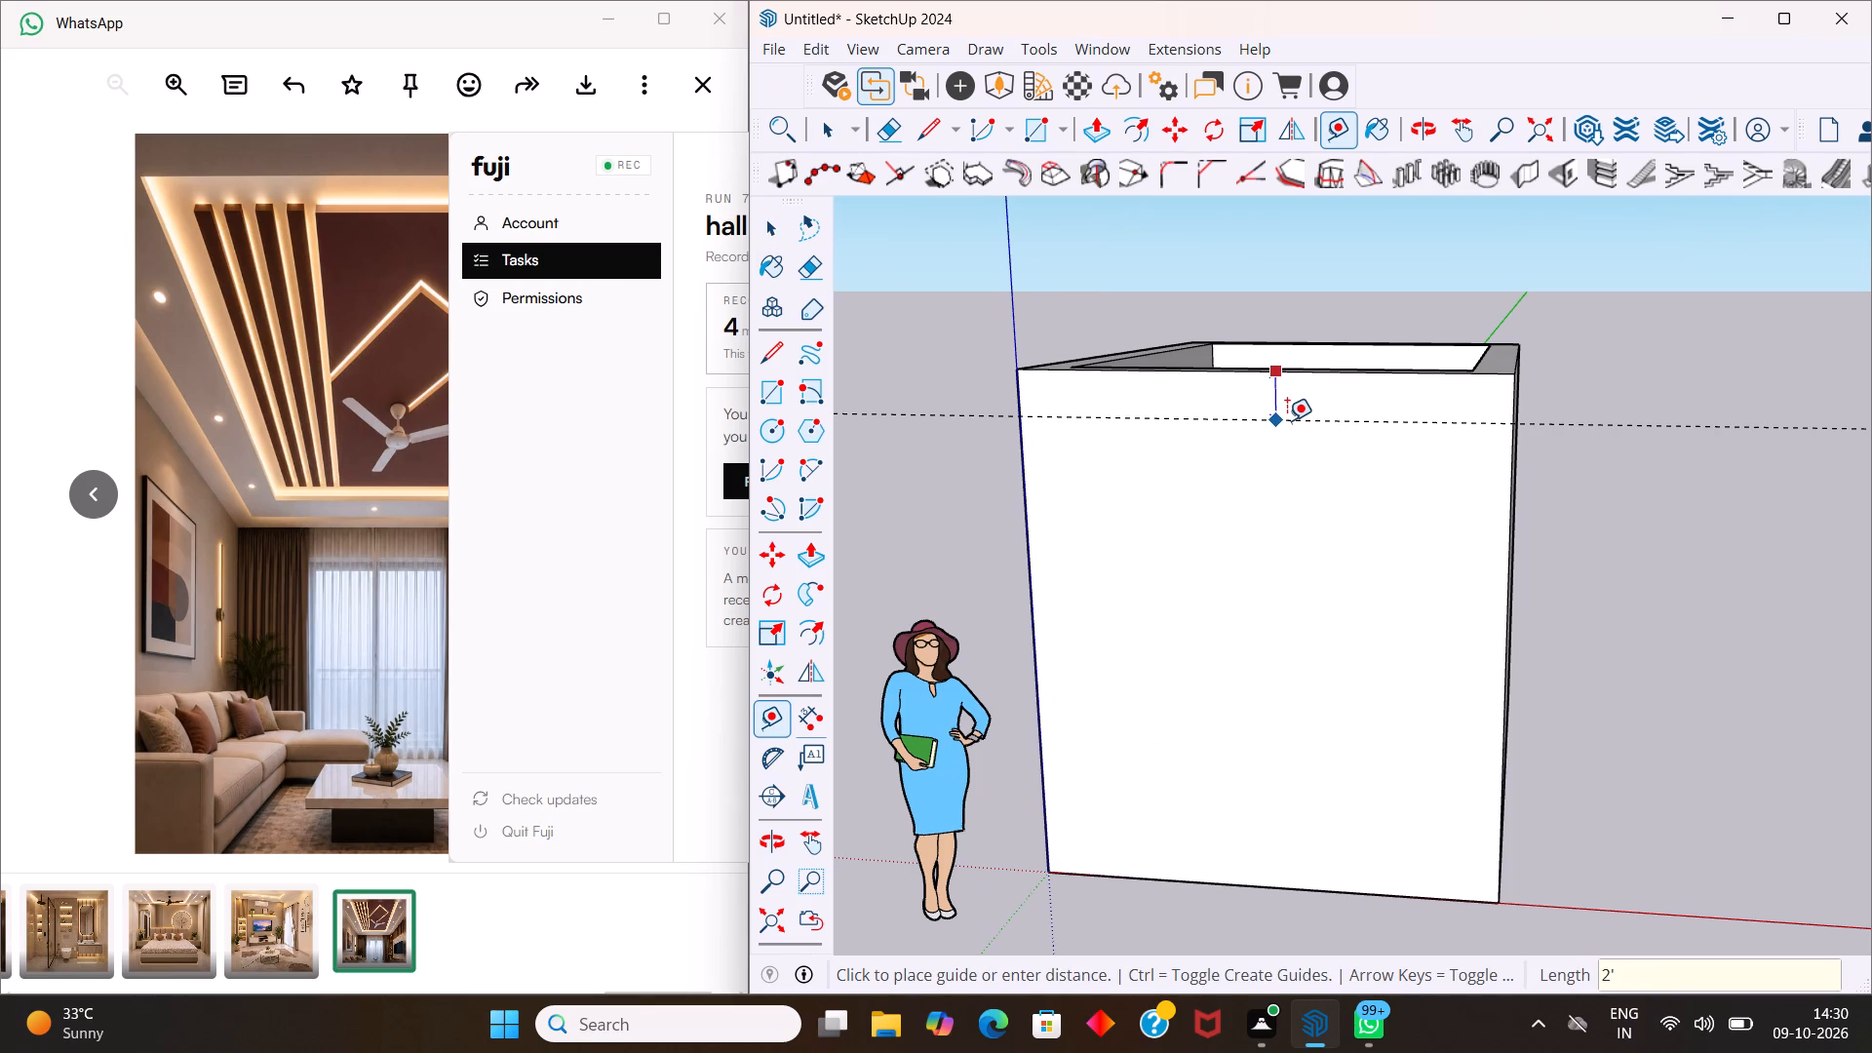
key("Return")
Place vertical guide lines 2' in from both side edges of the origin-side short wall's outer face.
left_click(1039, 621)
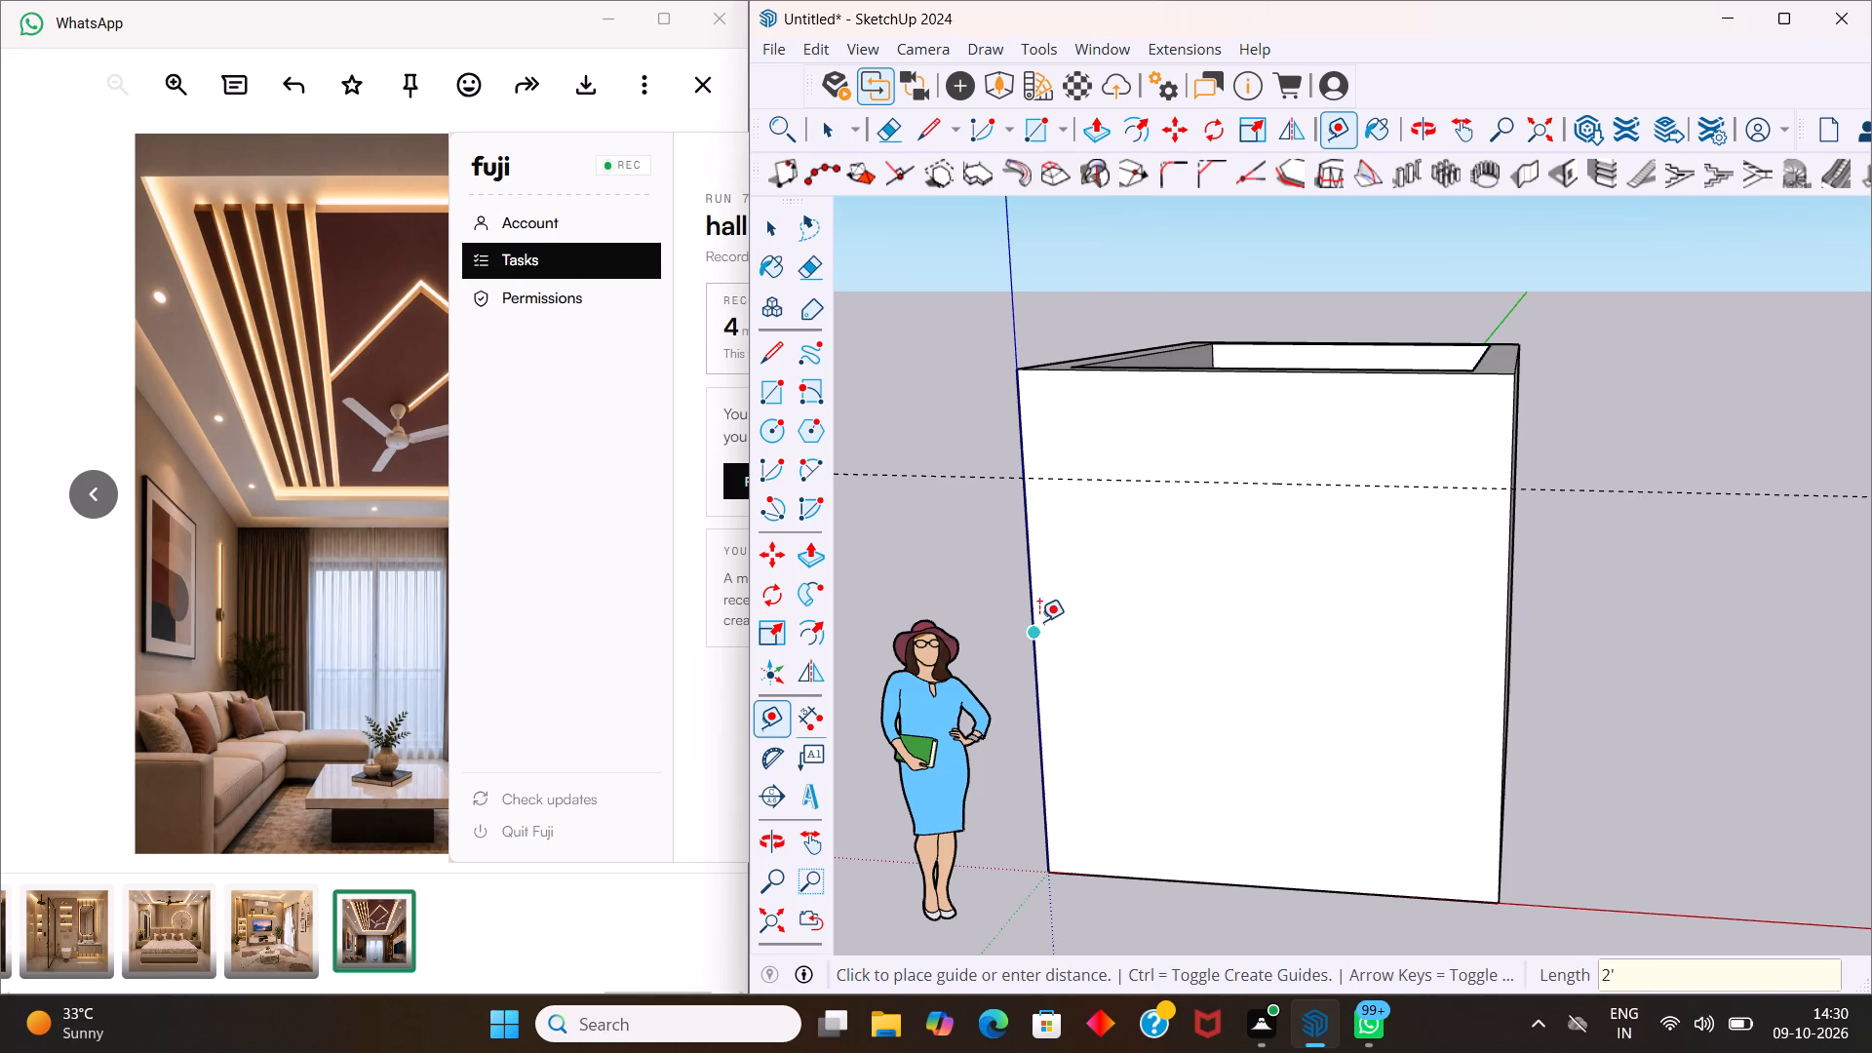
type("2'")
key("Return")
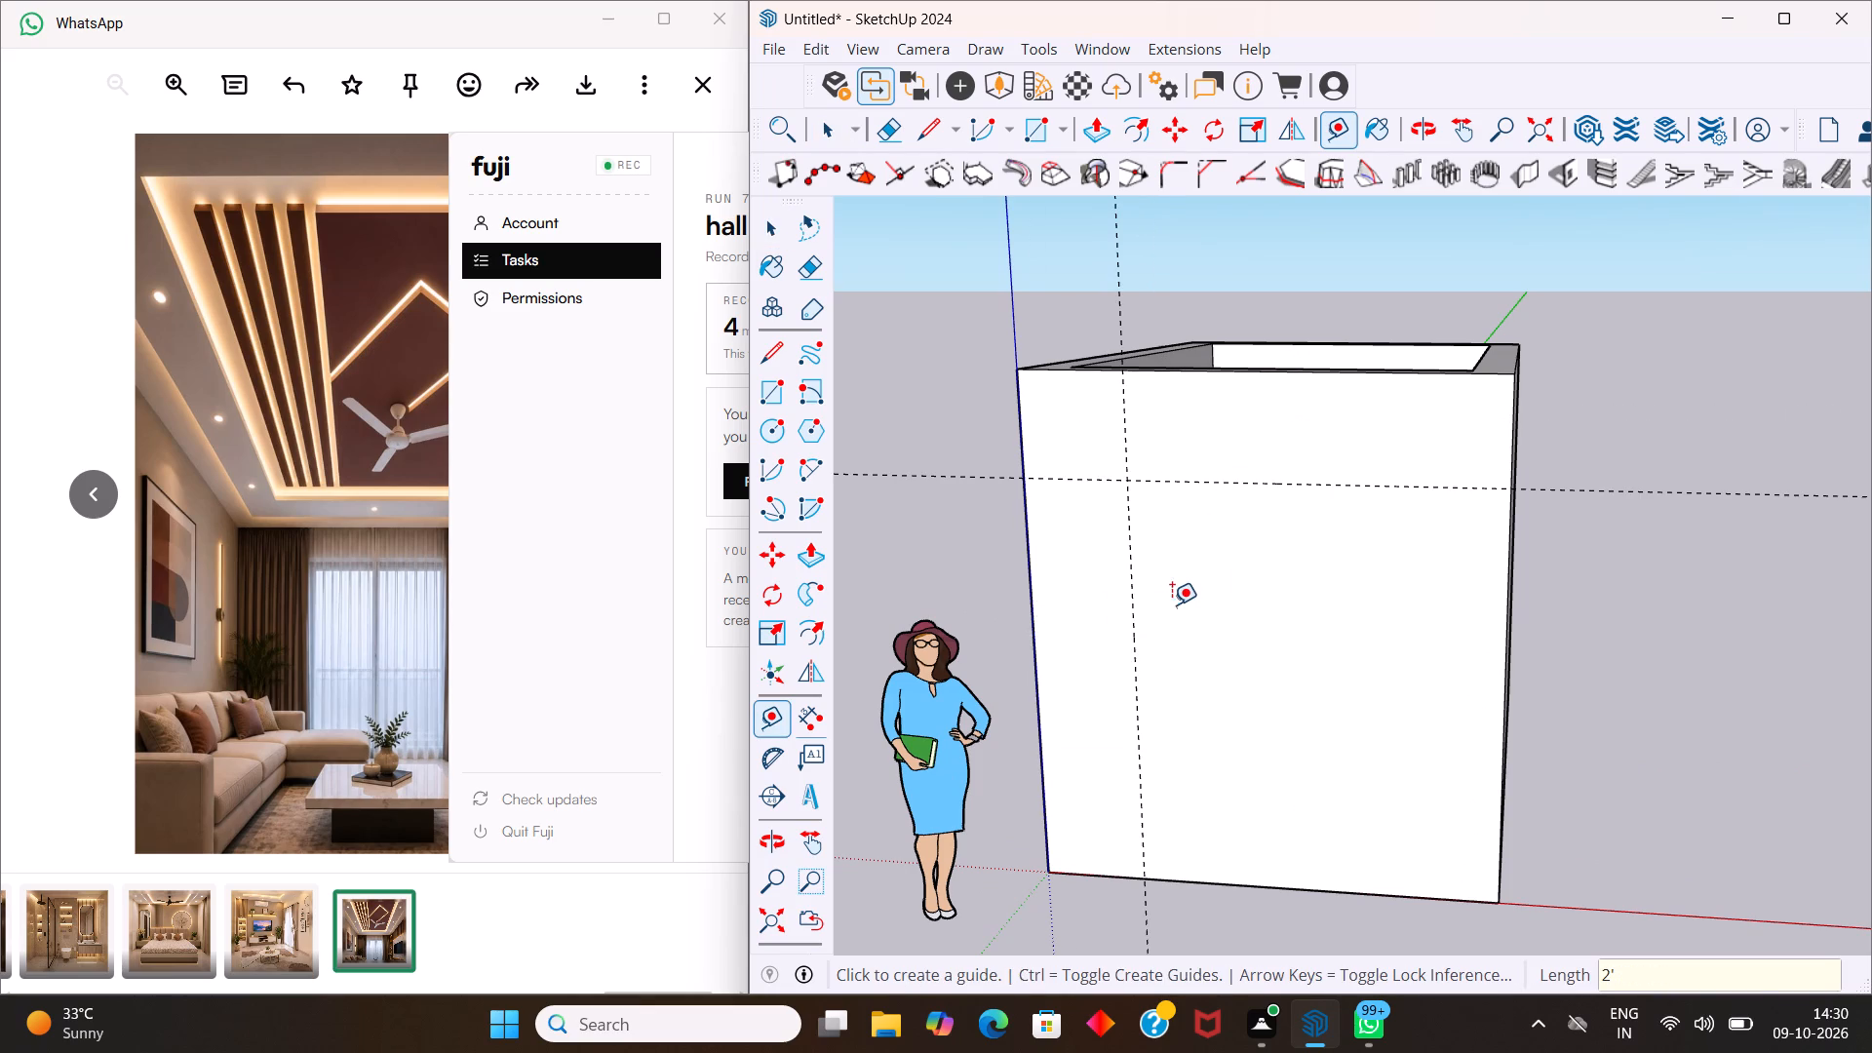
left_click_drag(1510, 591, 1491, 596)
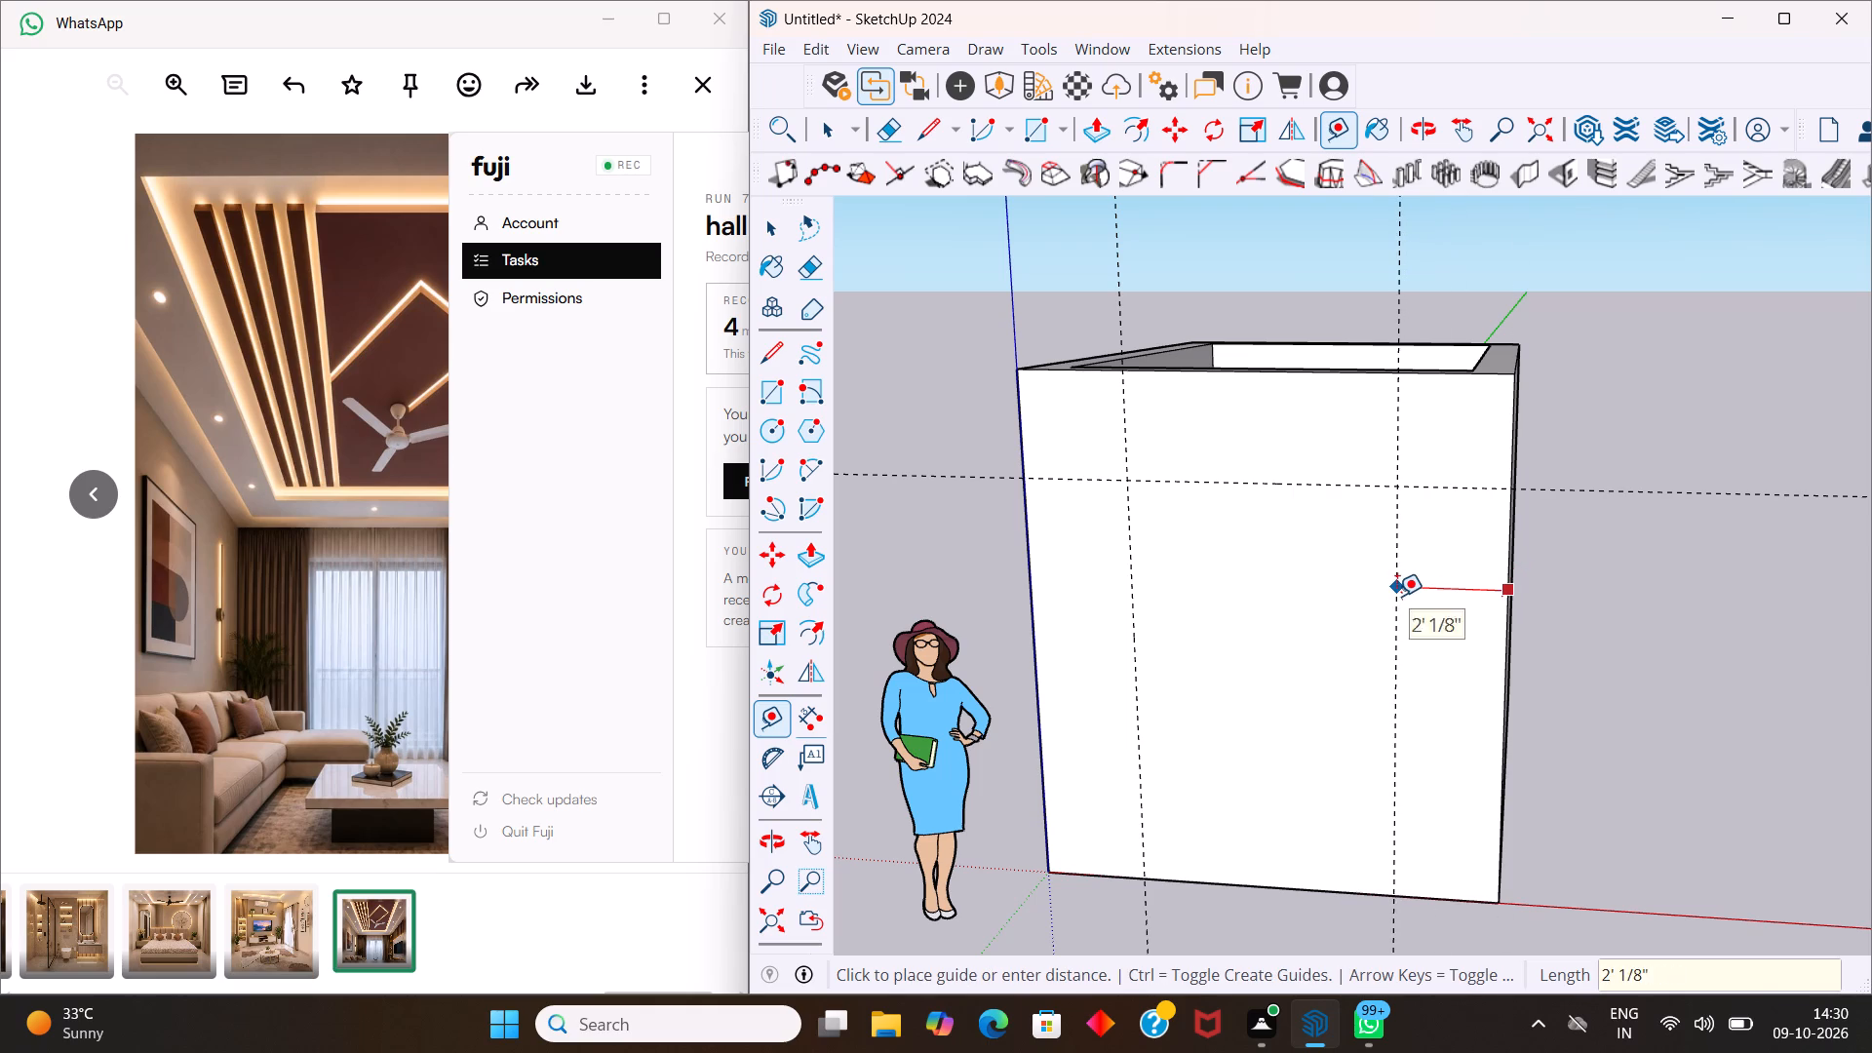
key("2")
key("apostrophe")
key("Return")
key("space")
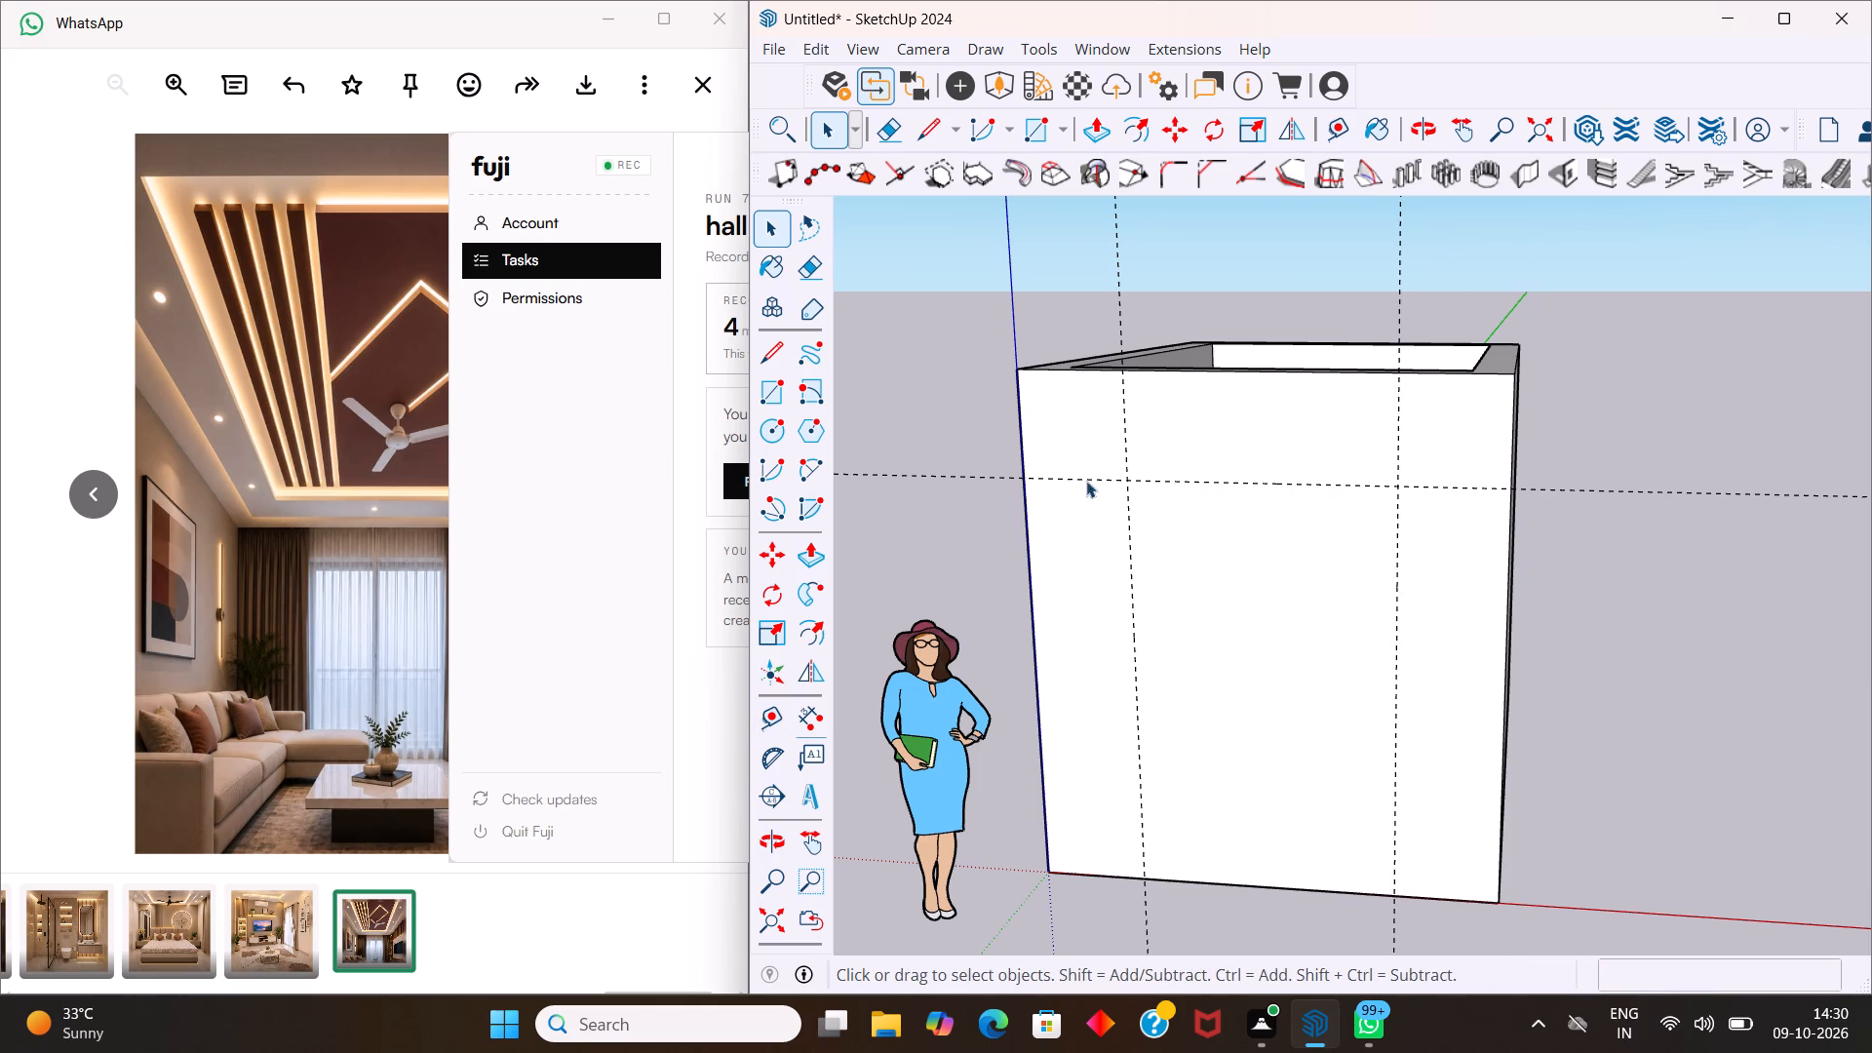
Draw a 5' by 8' opening rectangle between the vertical guides, from the horizontal guide down to the wall's bottom edge.
key("r")
left_click(1128, 483)
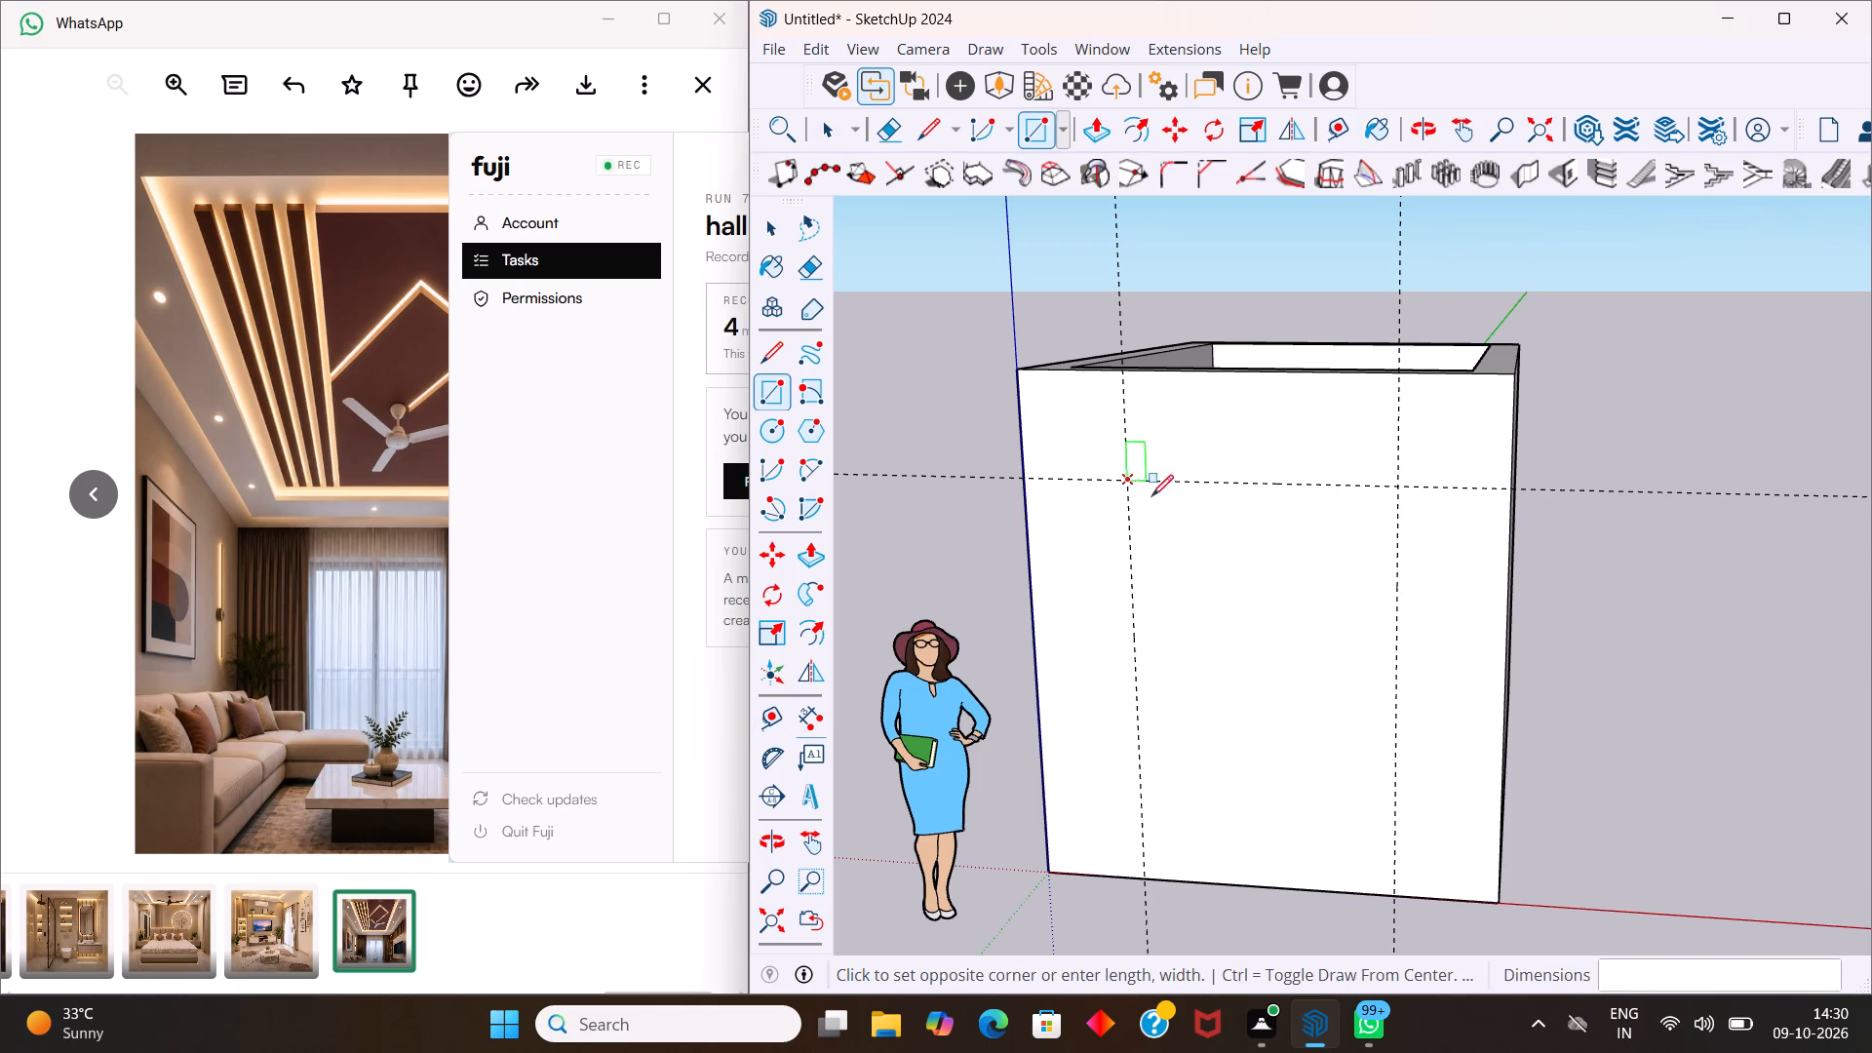
left_click(1397, 893)
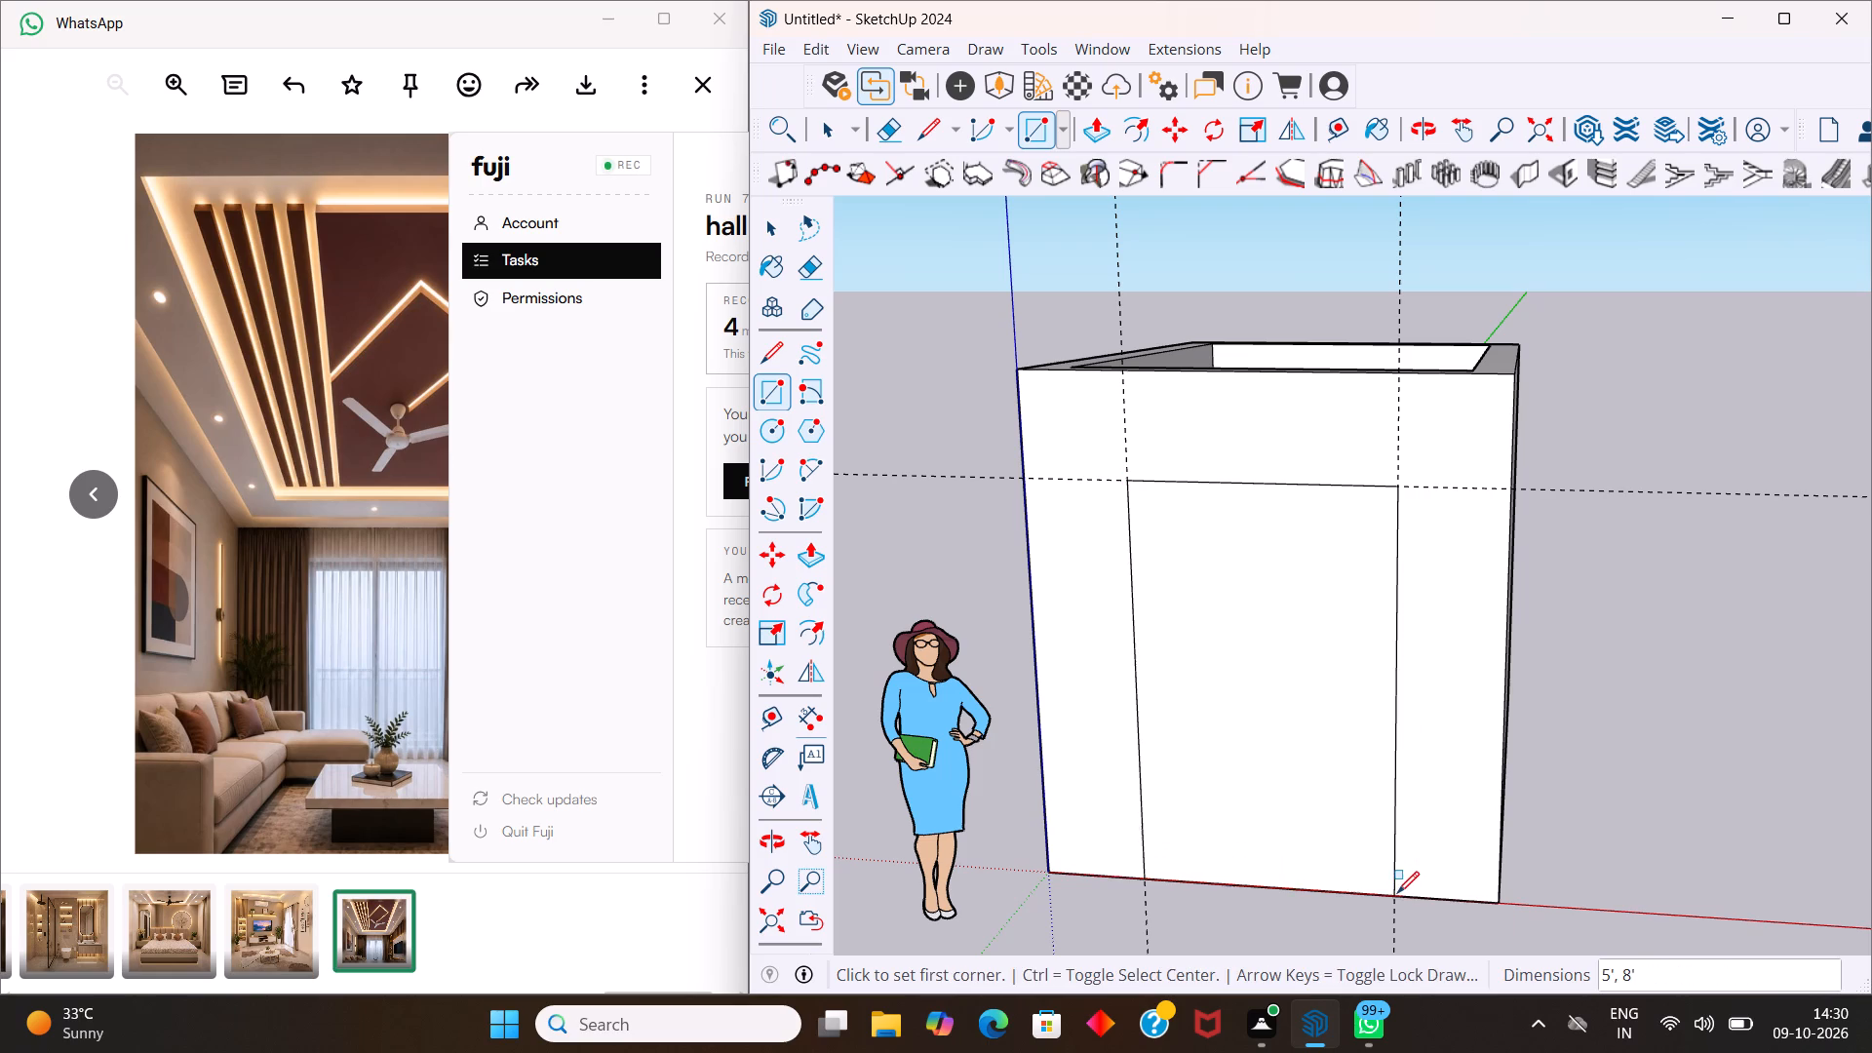
key("space")
Push/Pull the opening rectangle 9" inward through the wall thickness to cut the doorway opening.
middle_click_drag(1313, 396, 1248, 597)
left_click(1253, 648)
key("p")
left_click_drag(1253, 648, 1281, 482)
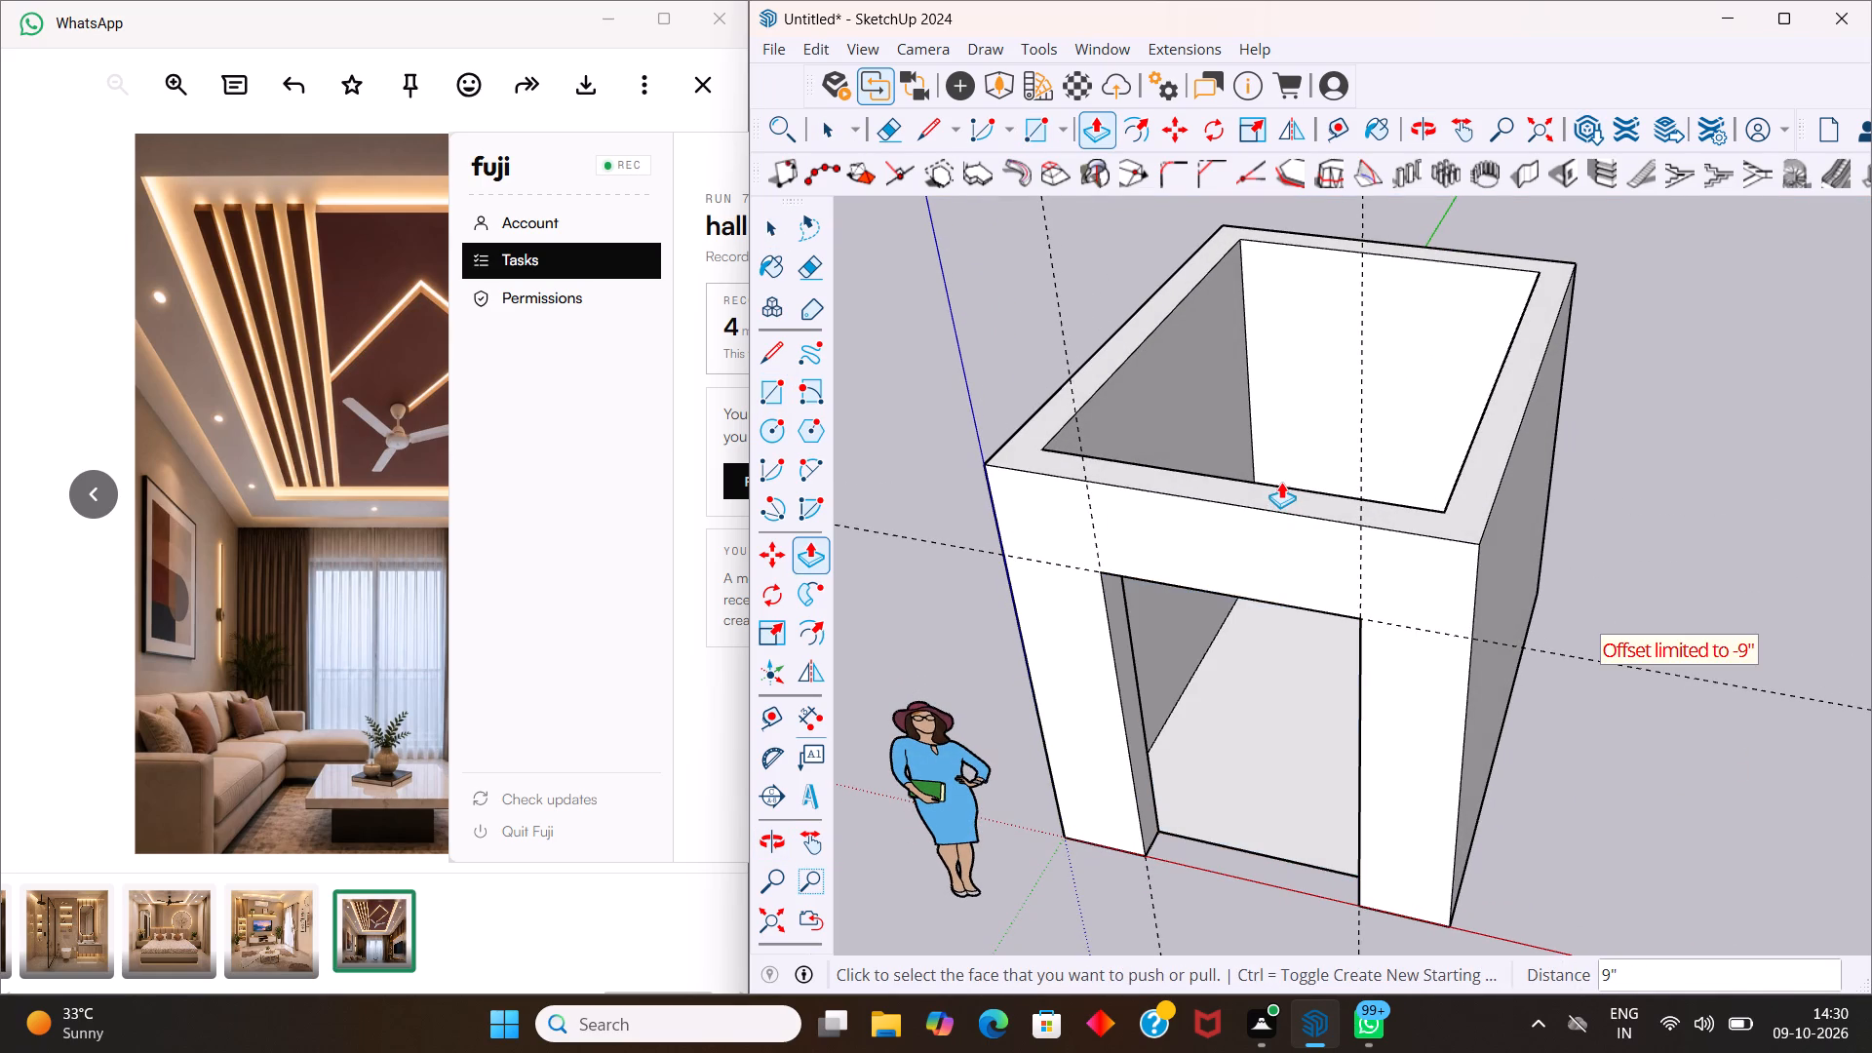
key("space")
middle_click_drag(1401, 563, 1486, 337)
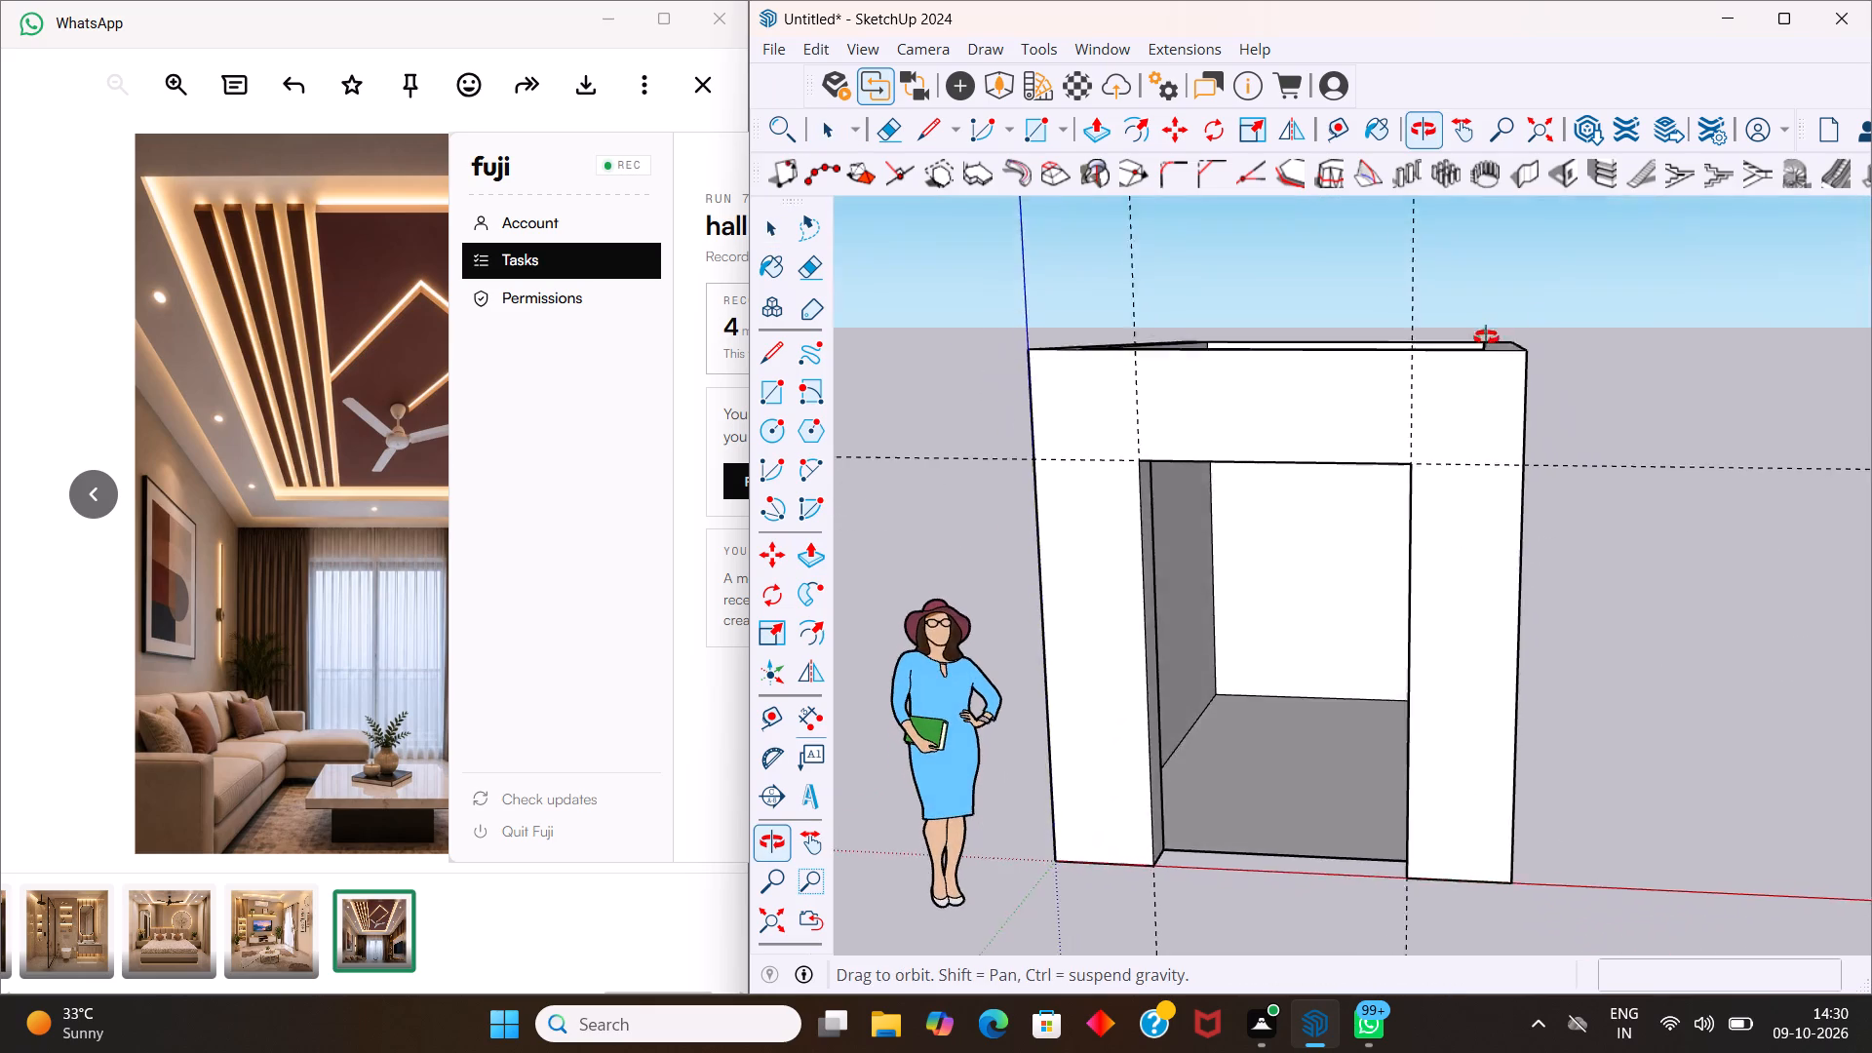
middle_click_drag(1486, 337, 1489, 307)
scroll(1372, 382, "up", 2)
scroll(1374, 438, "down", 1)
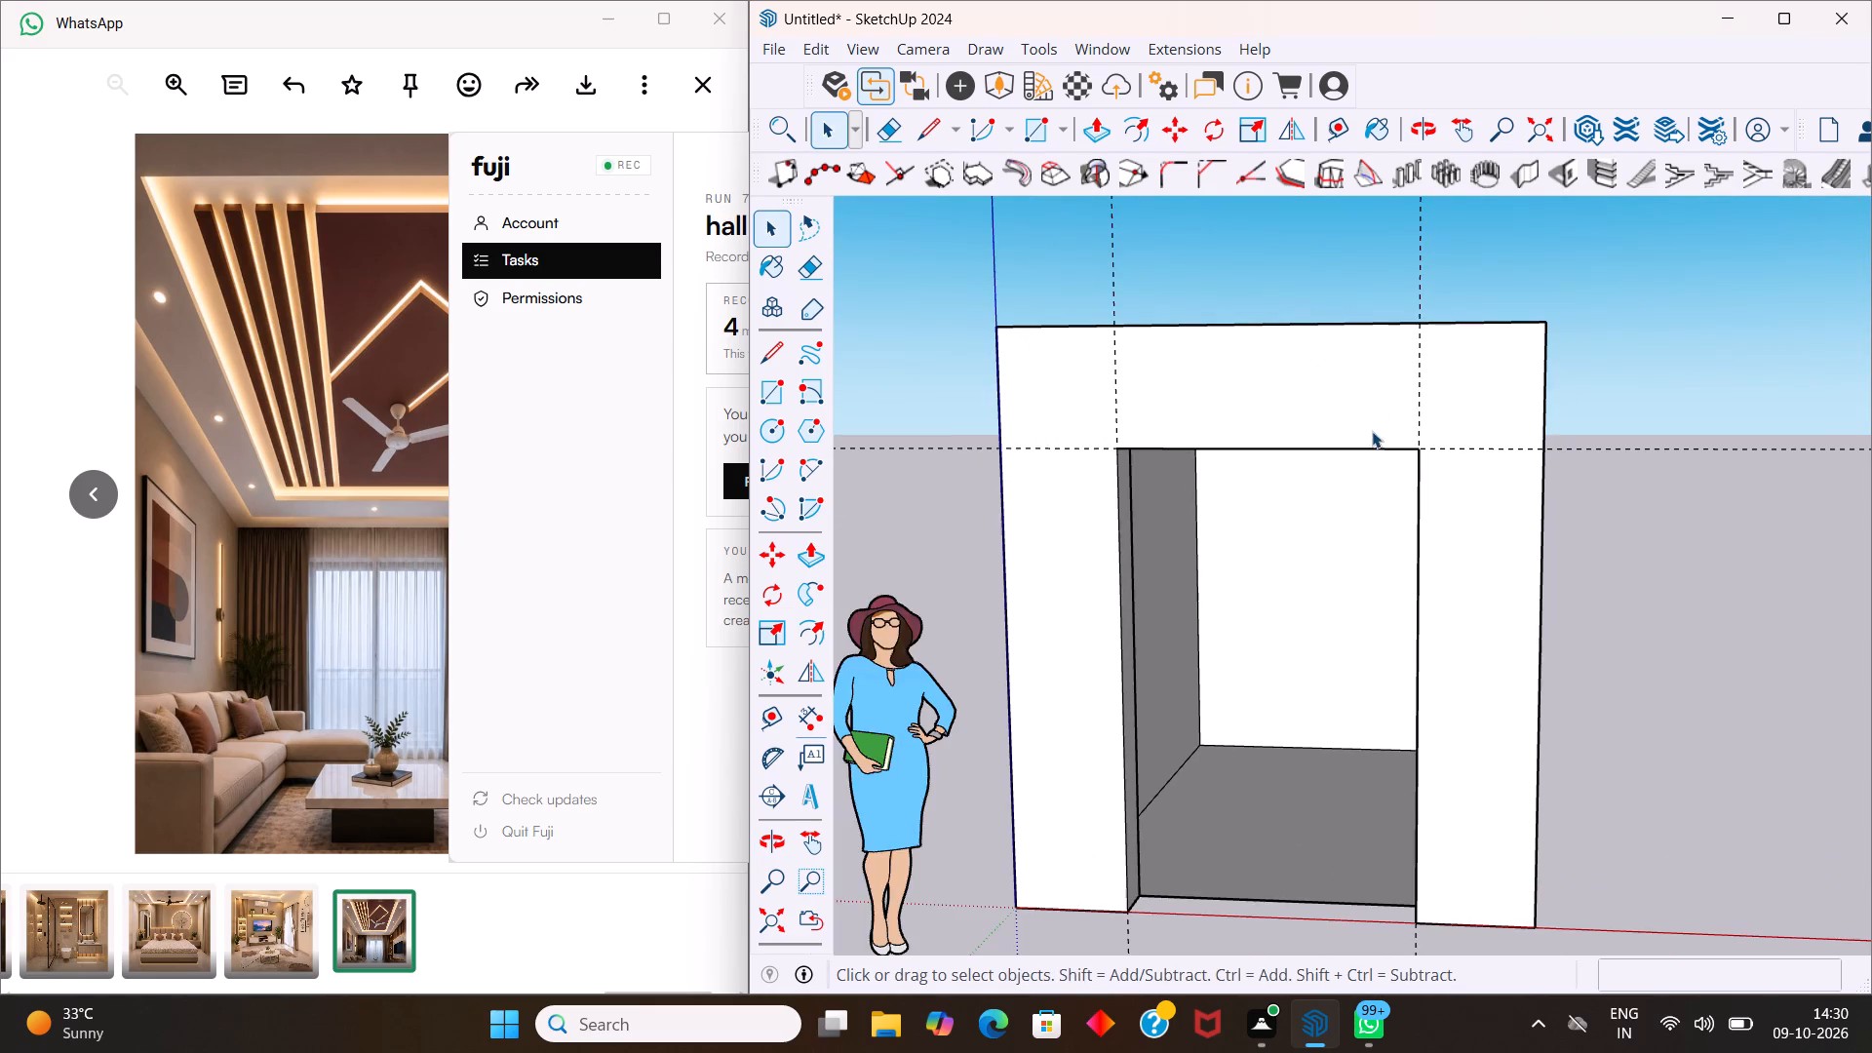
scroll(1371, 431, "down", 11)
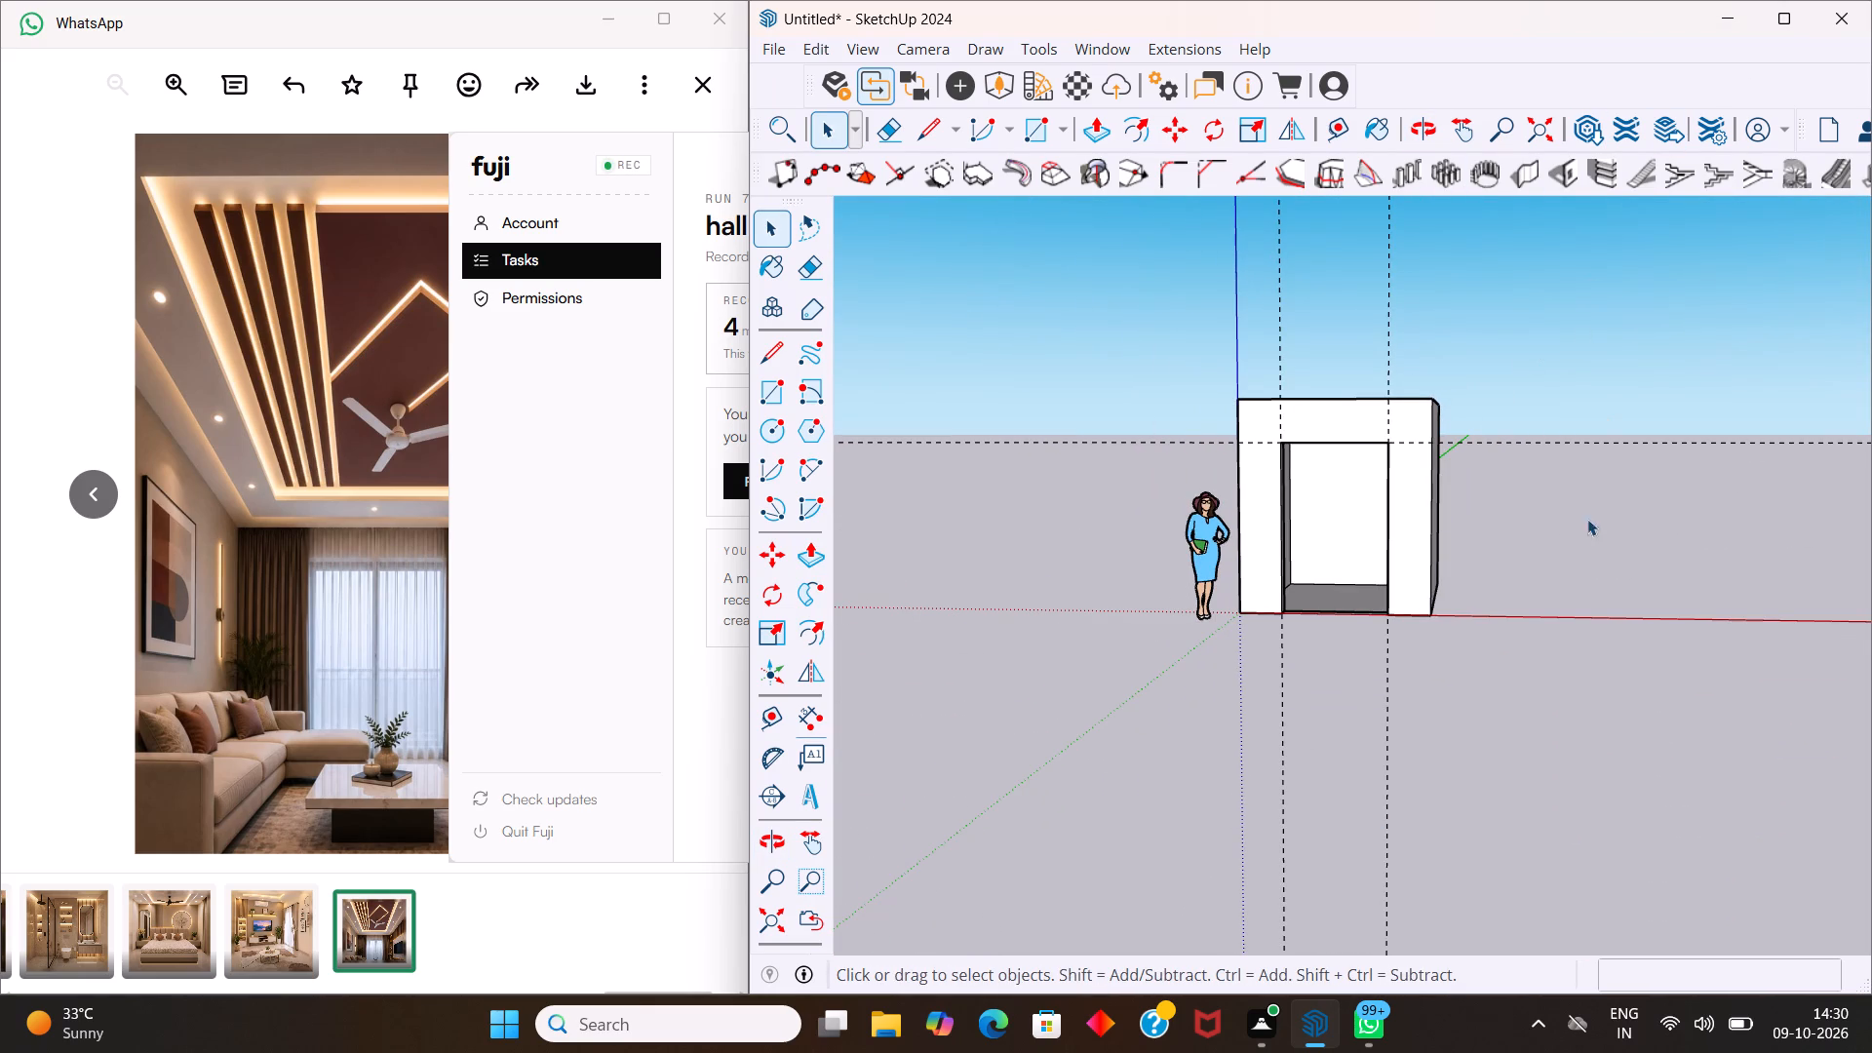
Open Google Chrome with the first profile, run the 3d warehouse search, and open the 3D Warehouse website.
left_click(518, 1024)
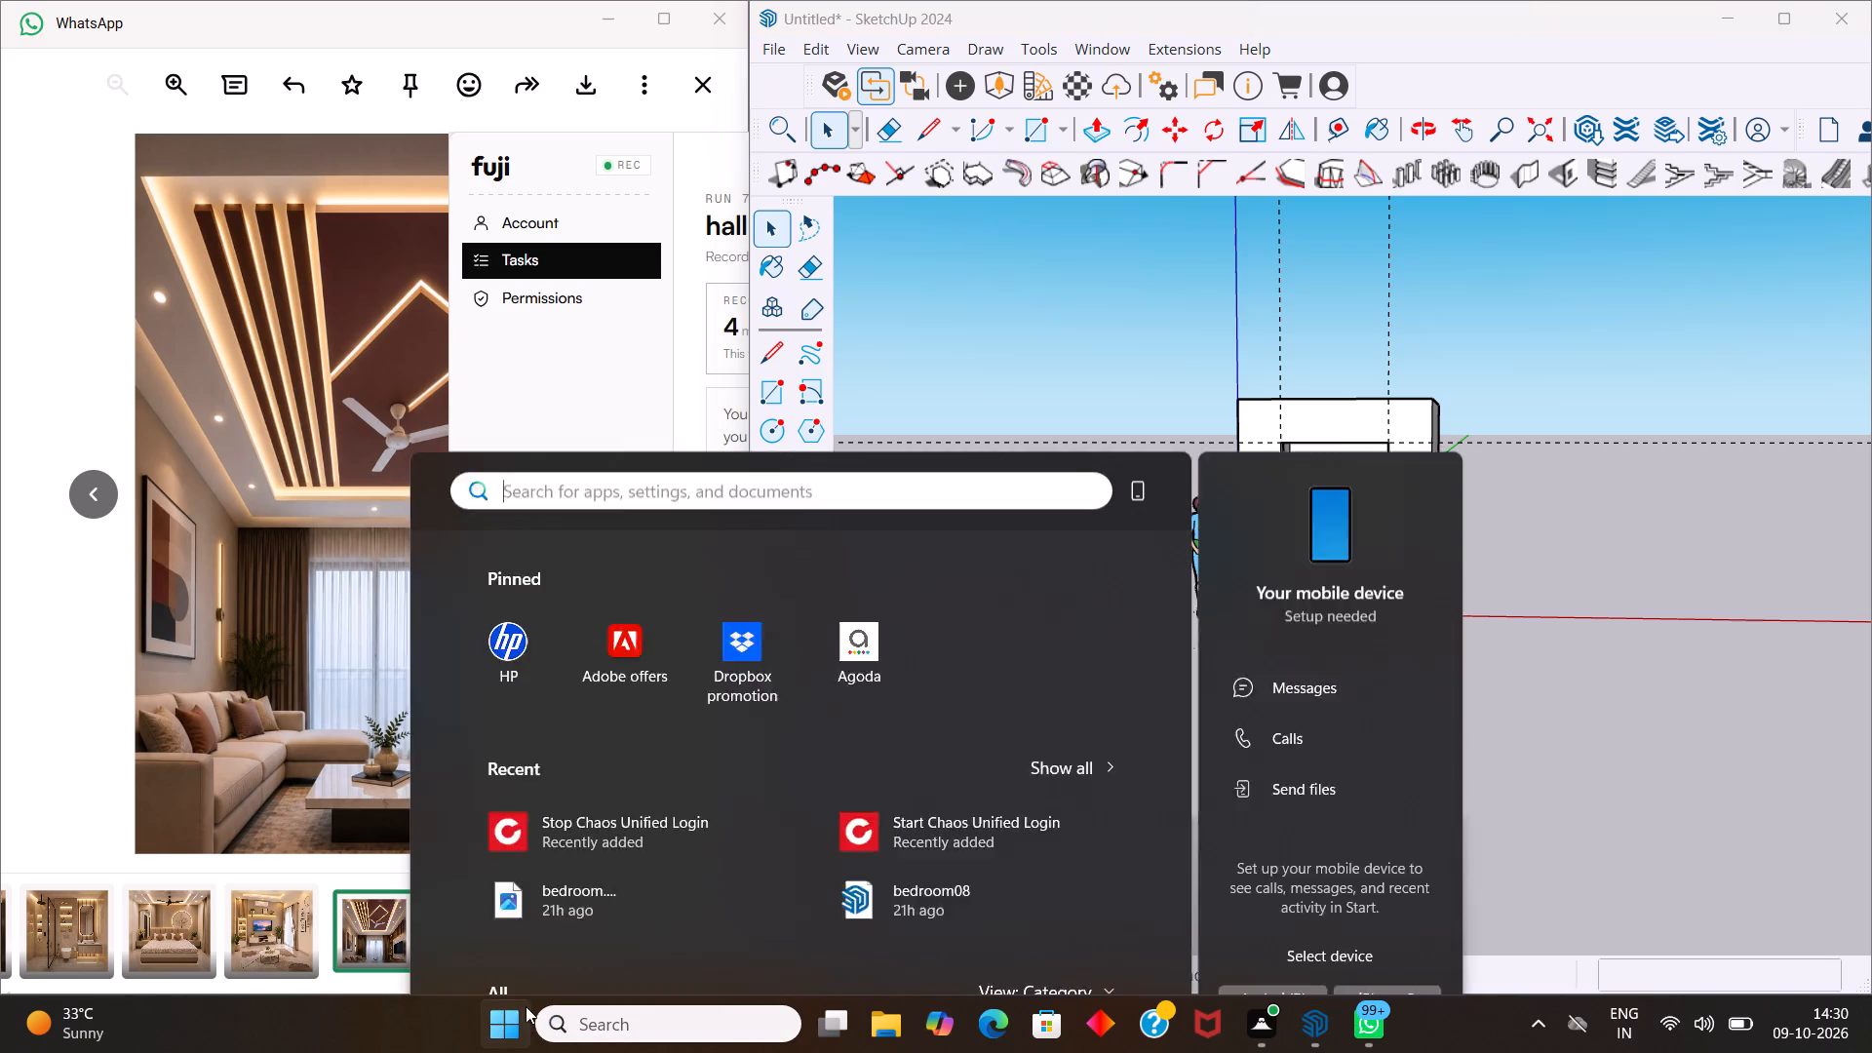
left_click(908, 141)
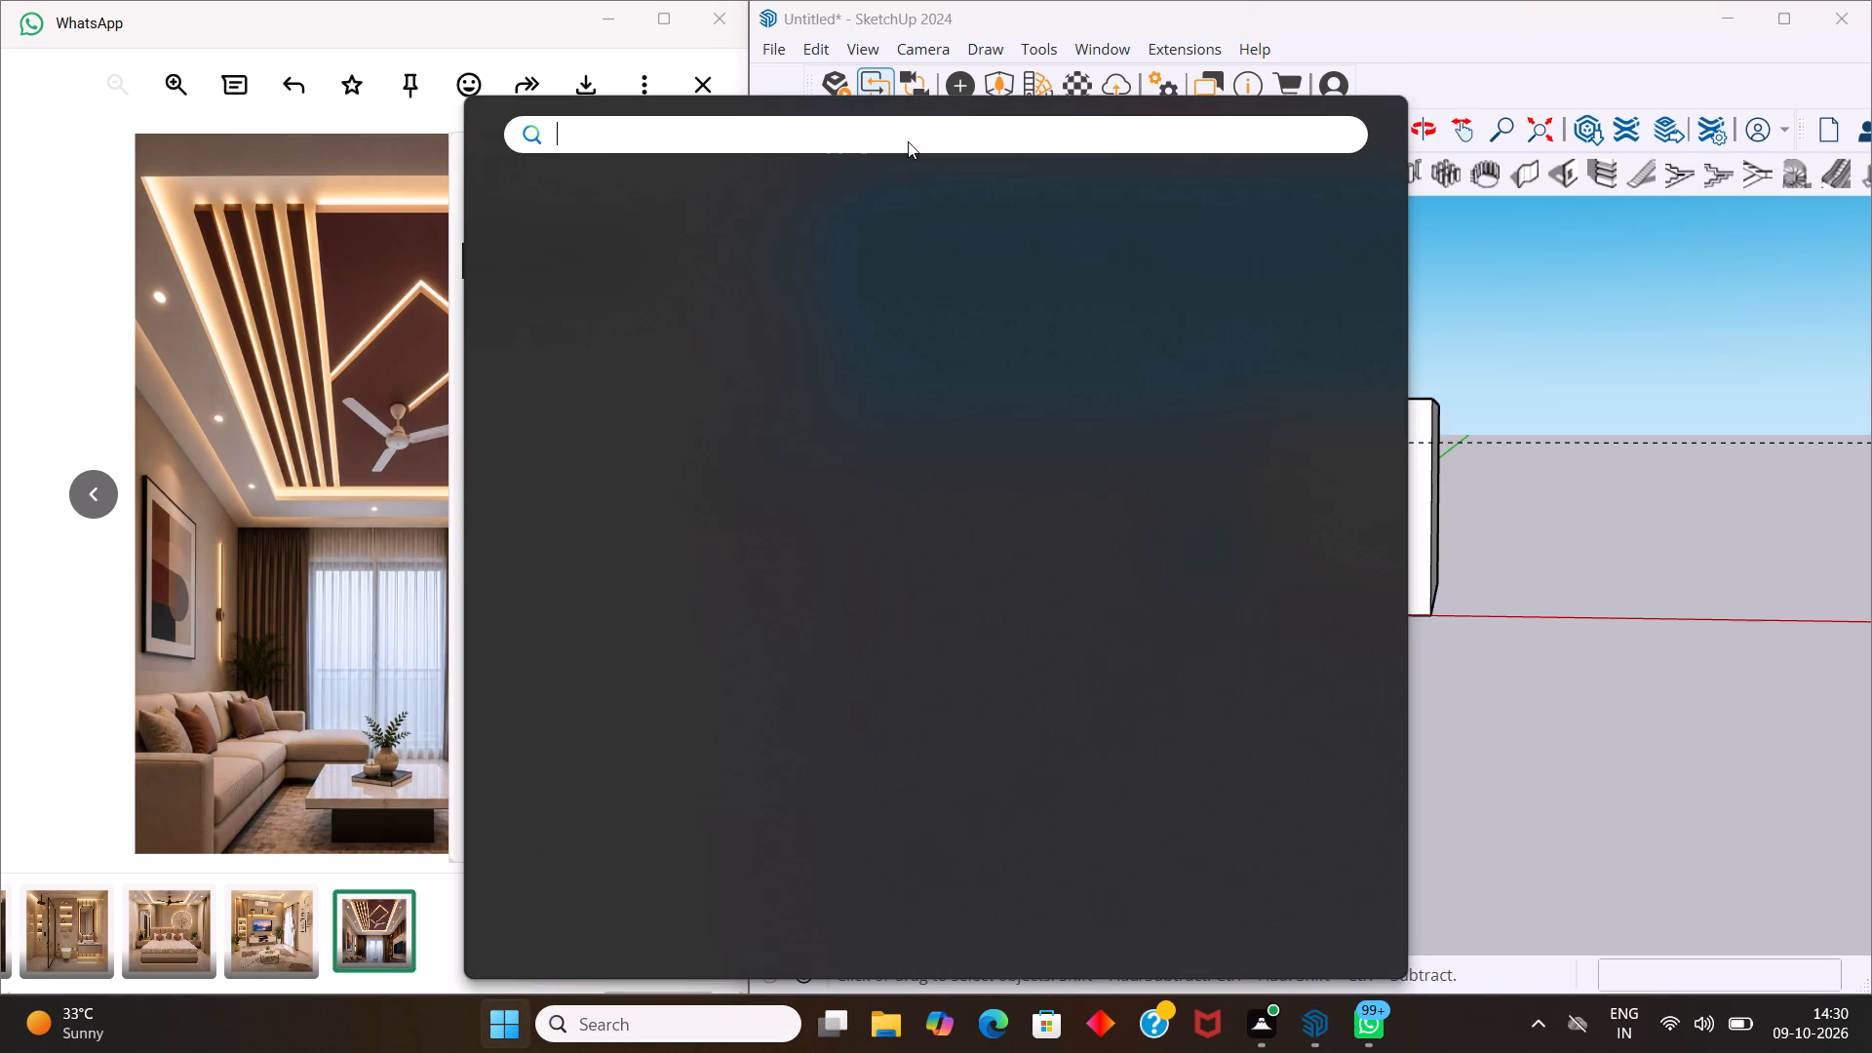
key("c")
key("h")
key("r")
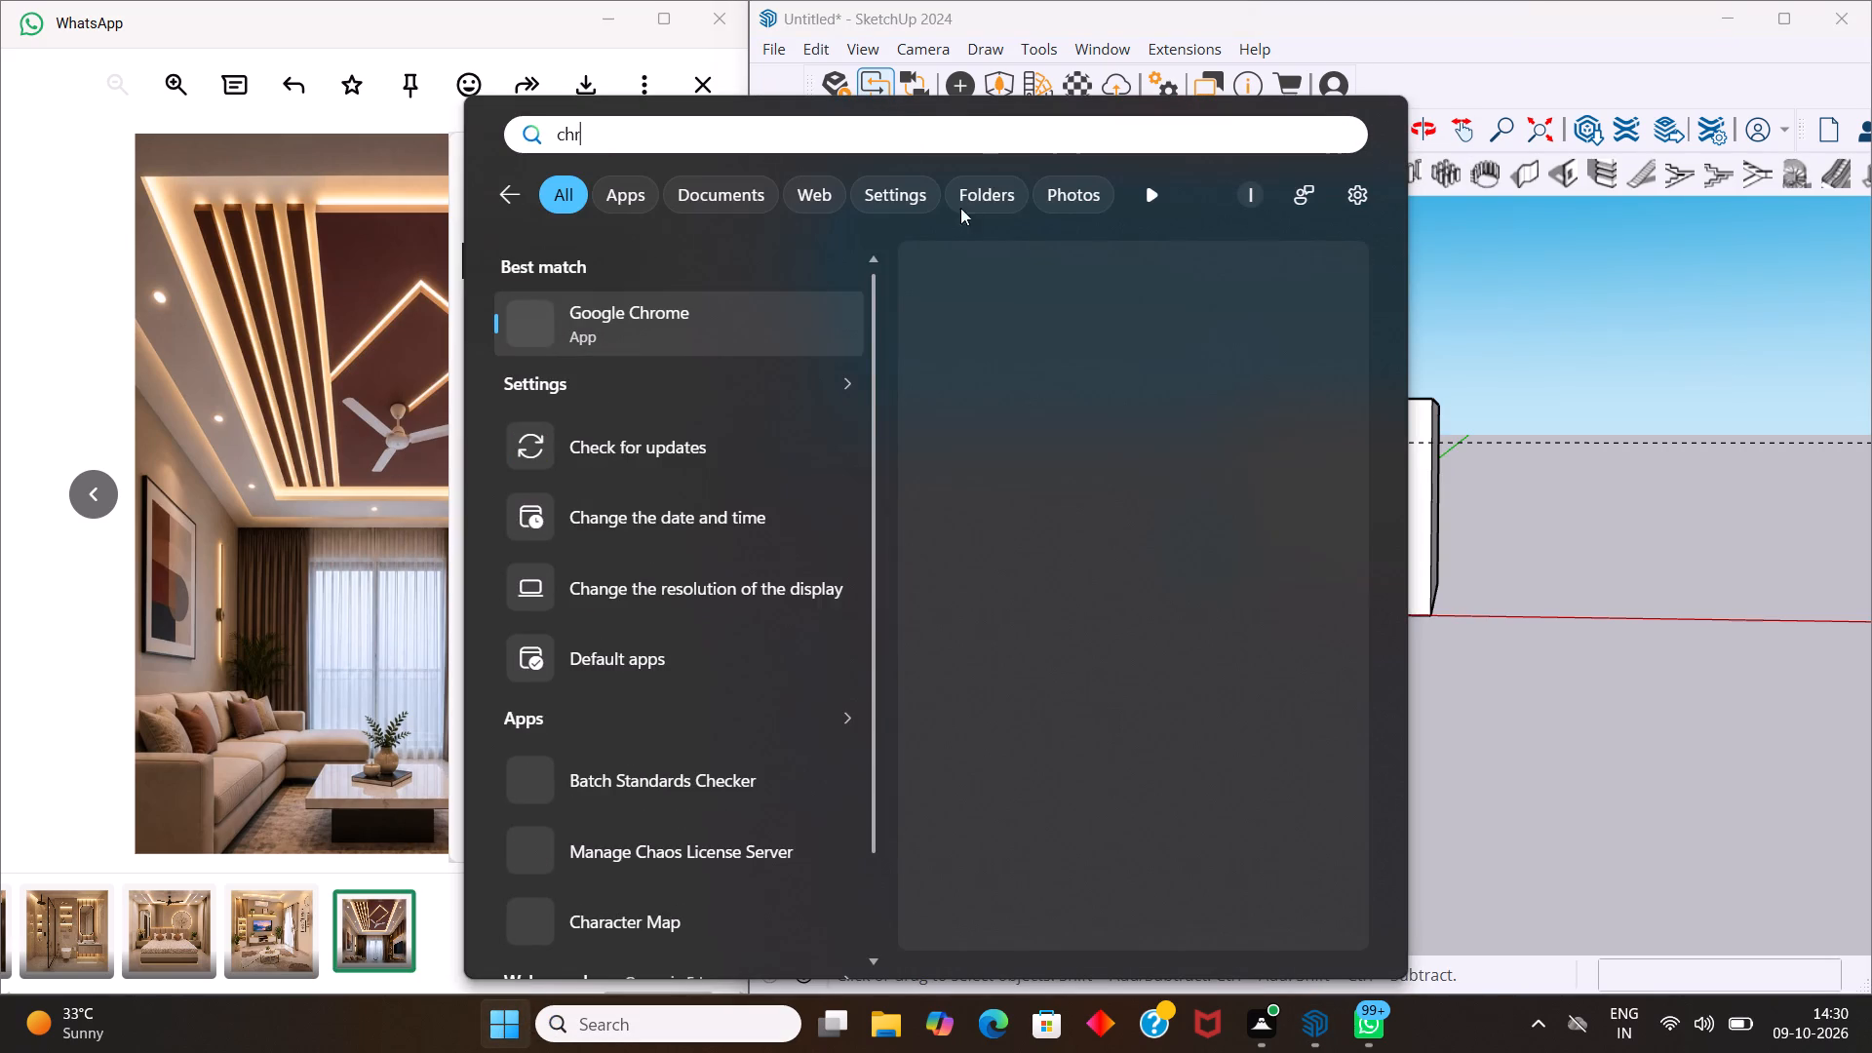
left_click(1102, 406)
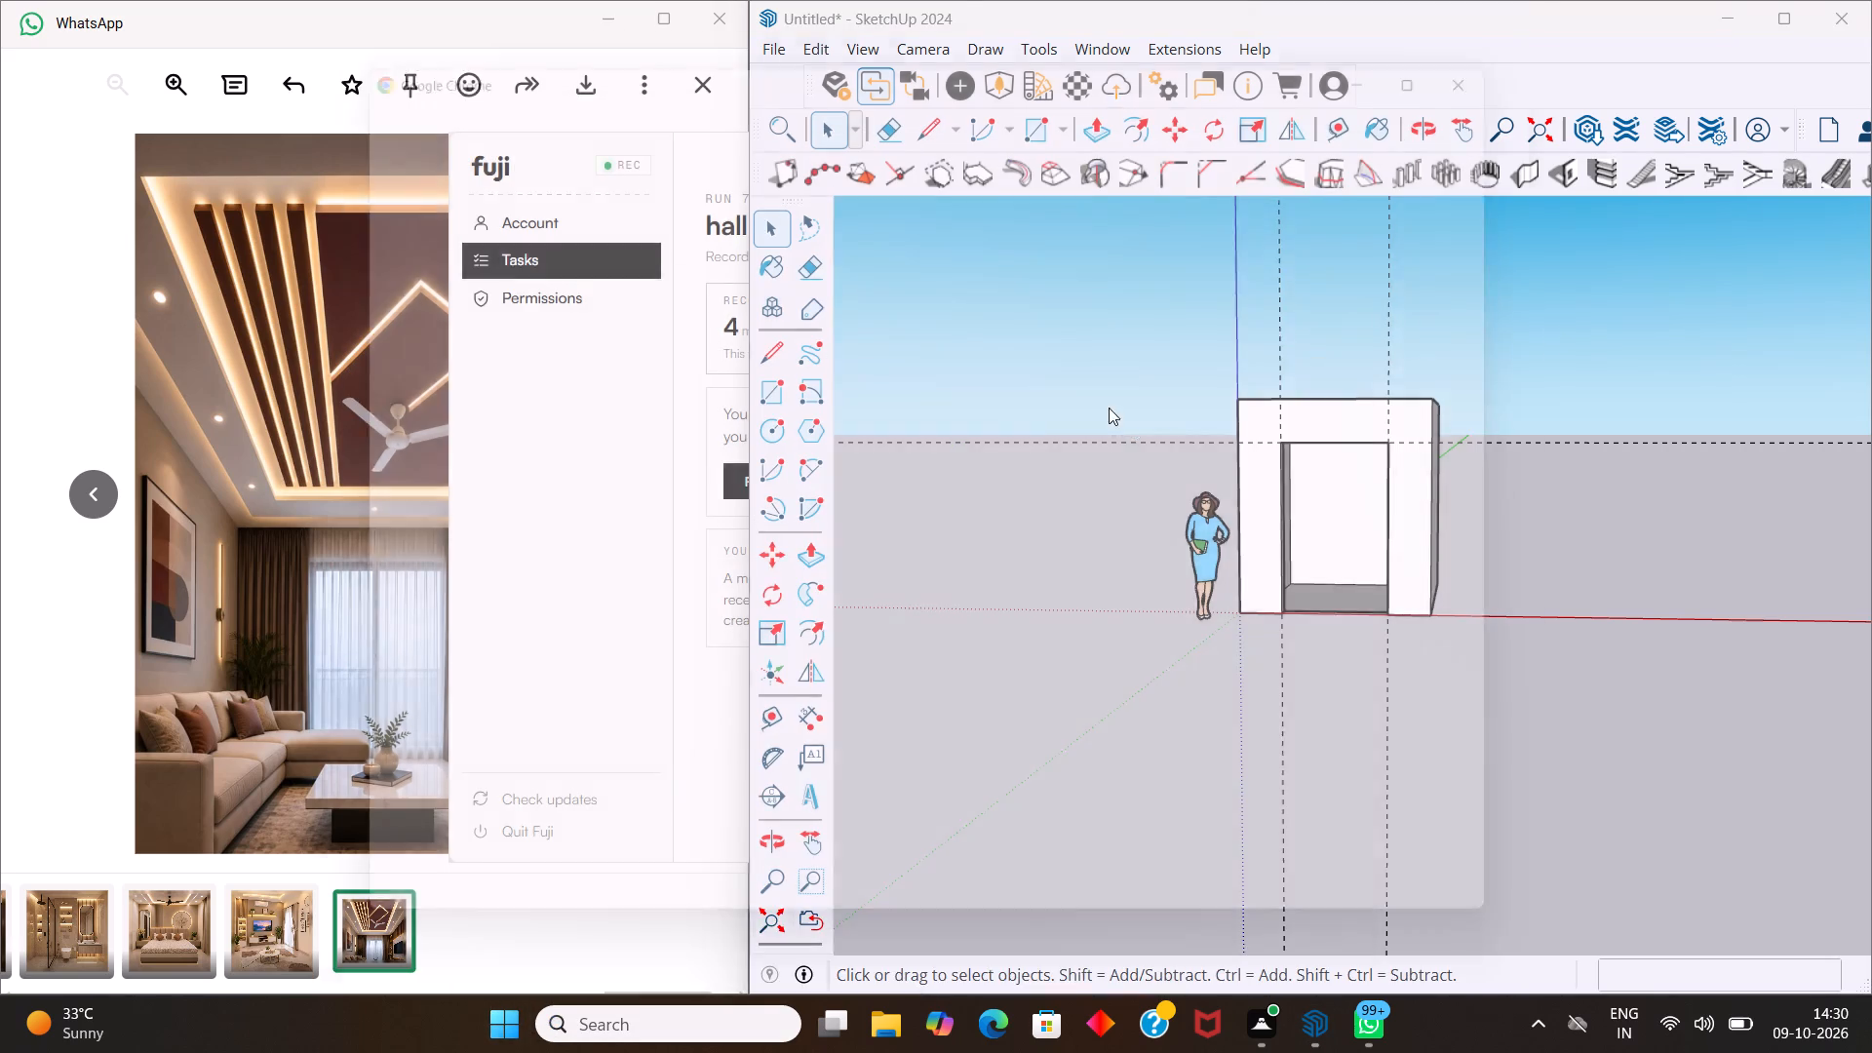
double_click(666, 568)
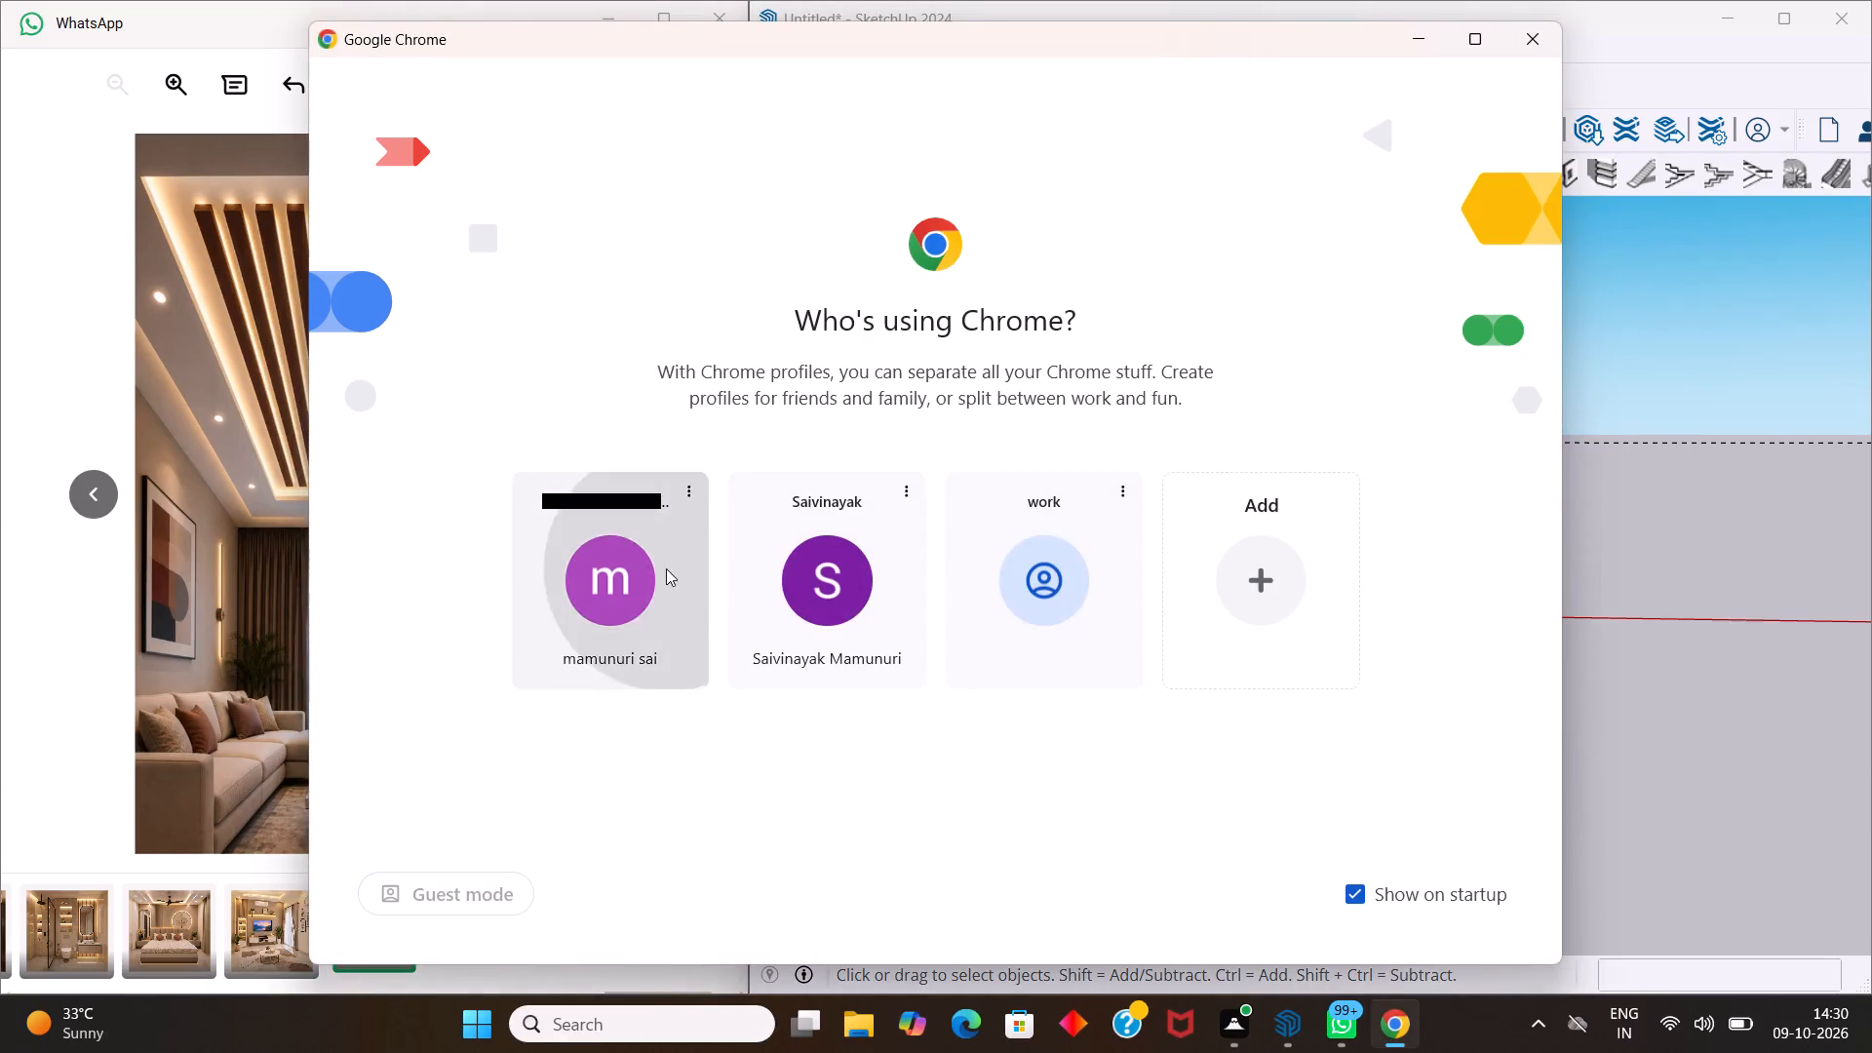
left_click(799, 553)
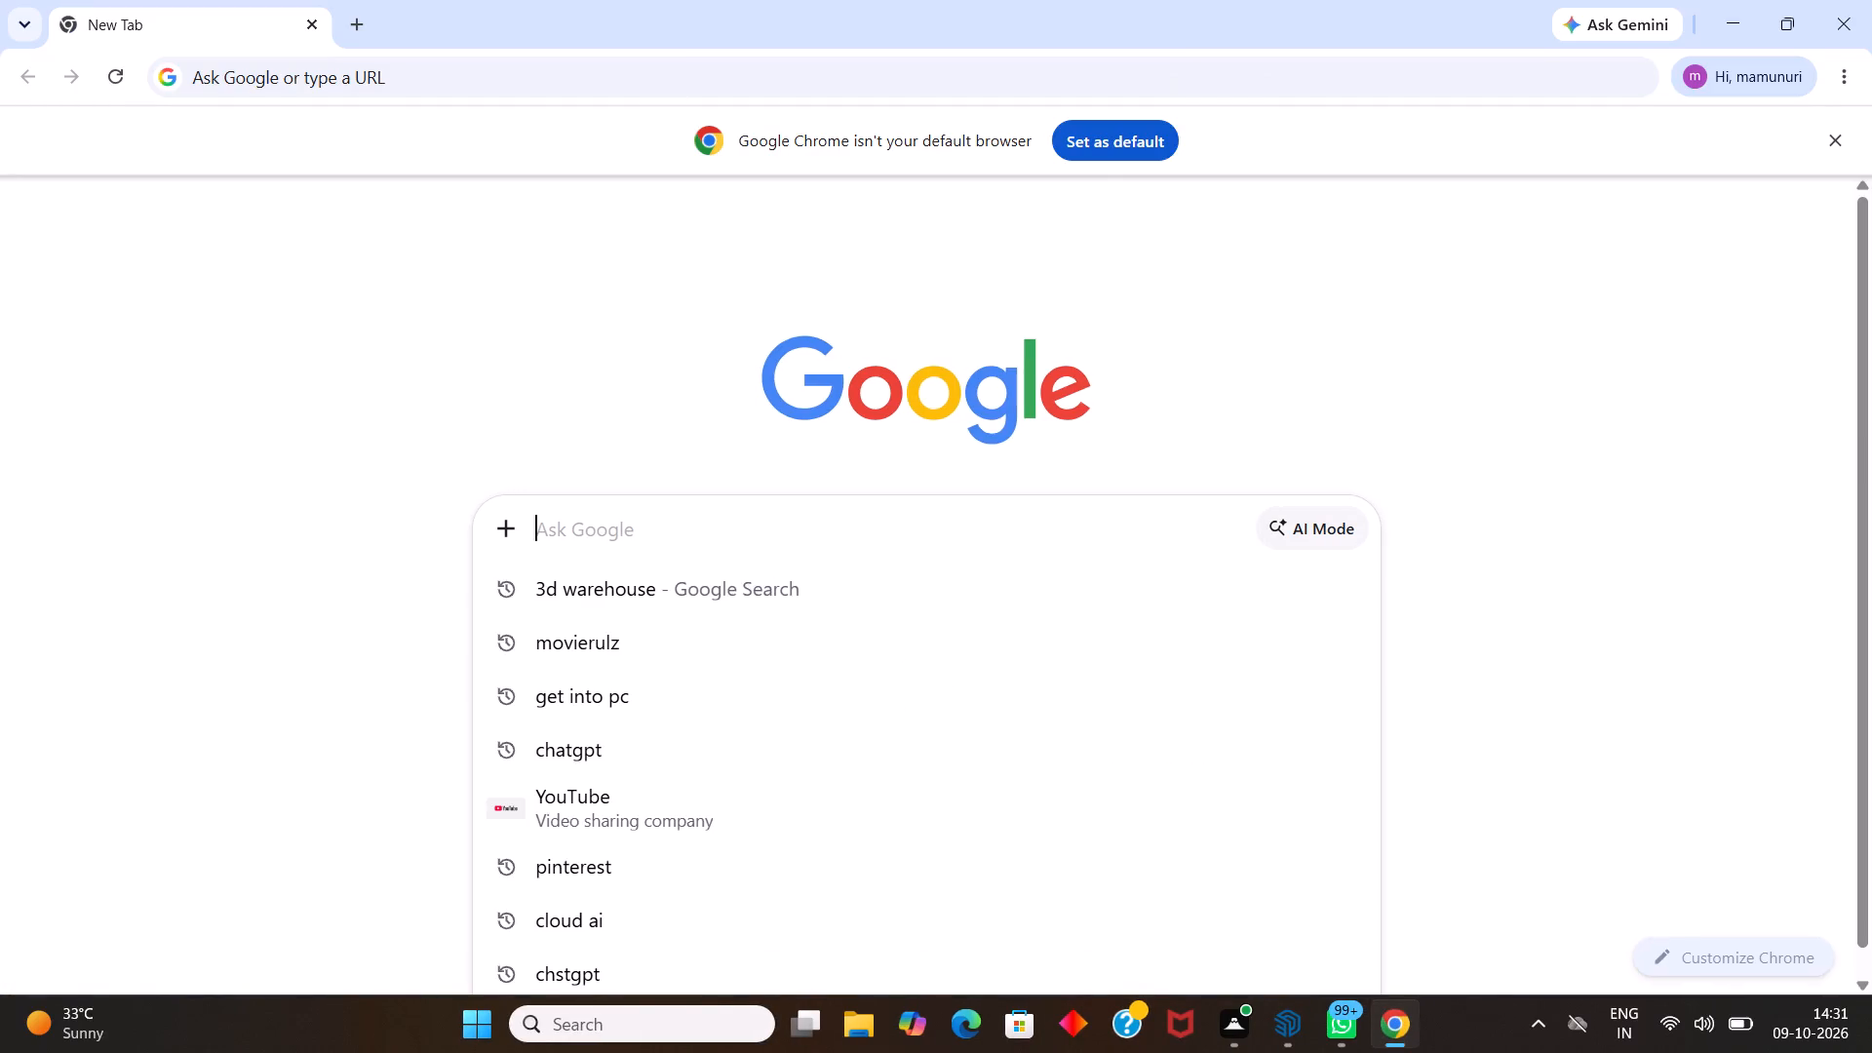
left_click(735, 586)
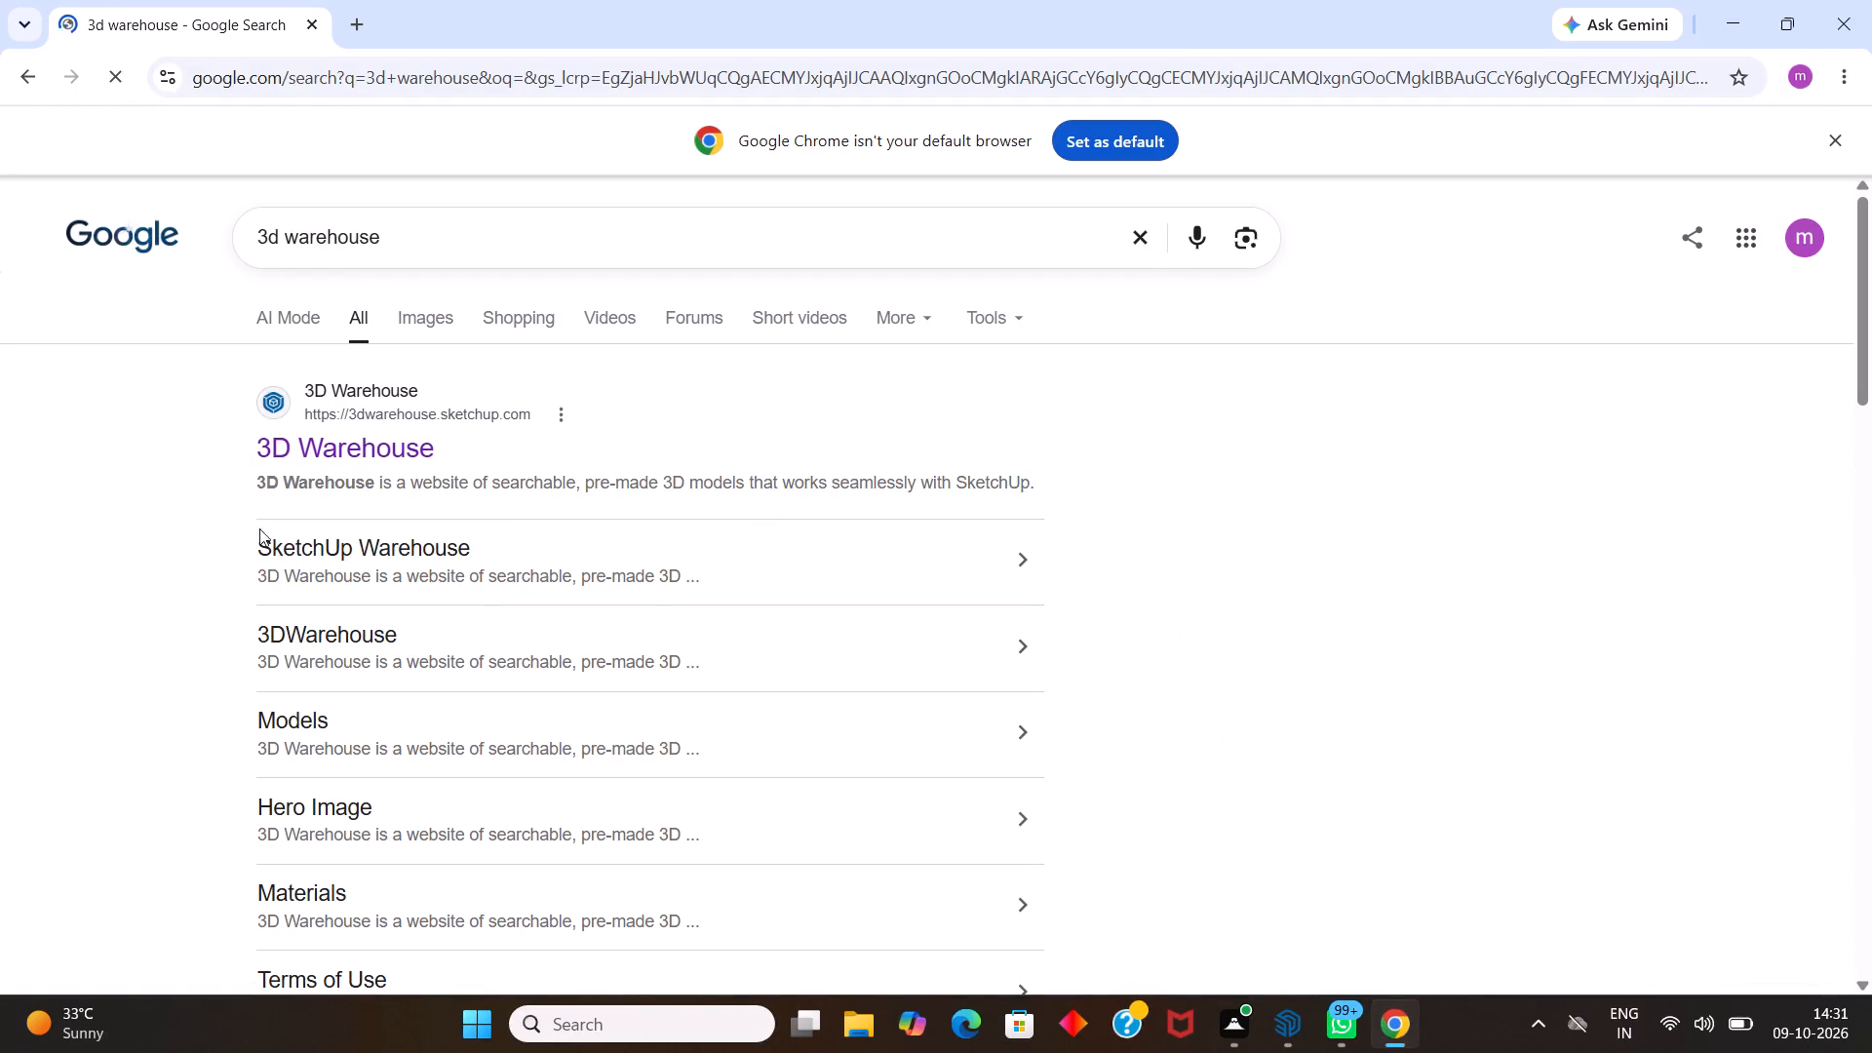
left_click(359, 458)
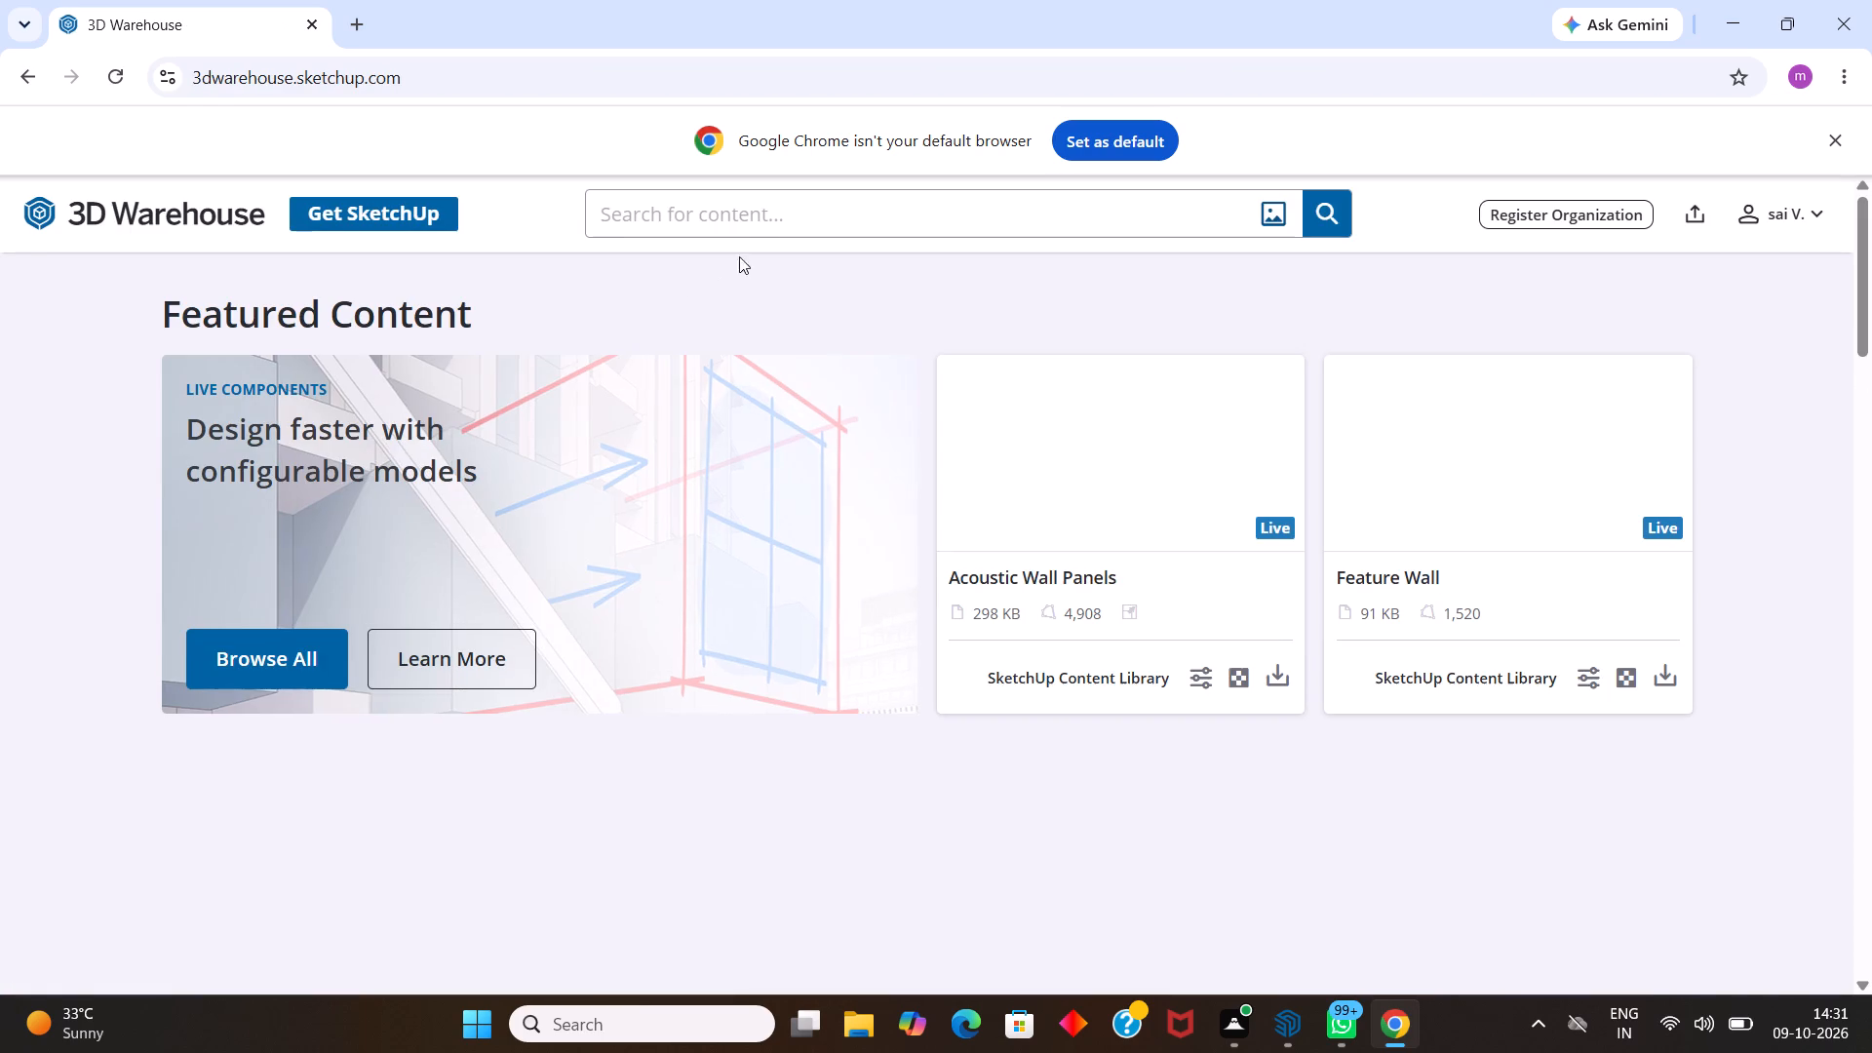
Search 3D Warehouse for doors.
left_click(747, 215)
key("d")
key("o")
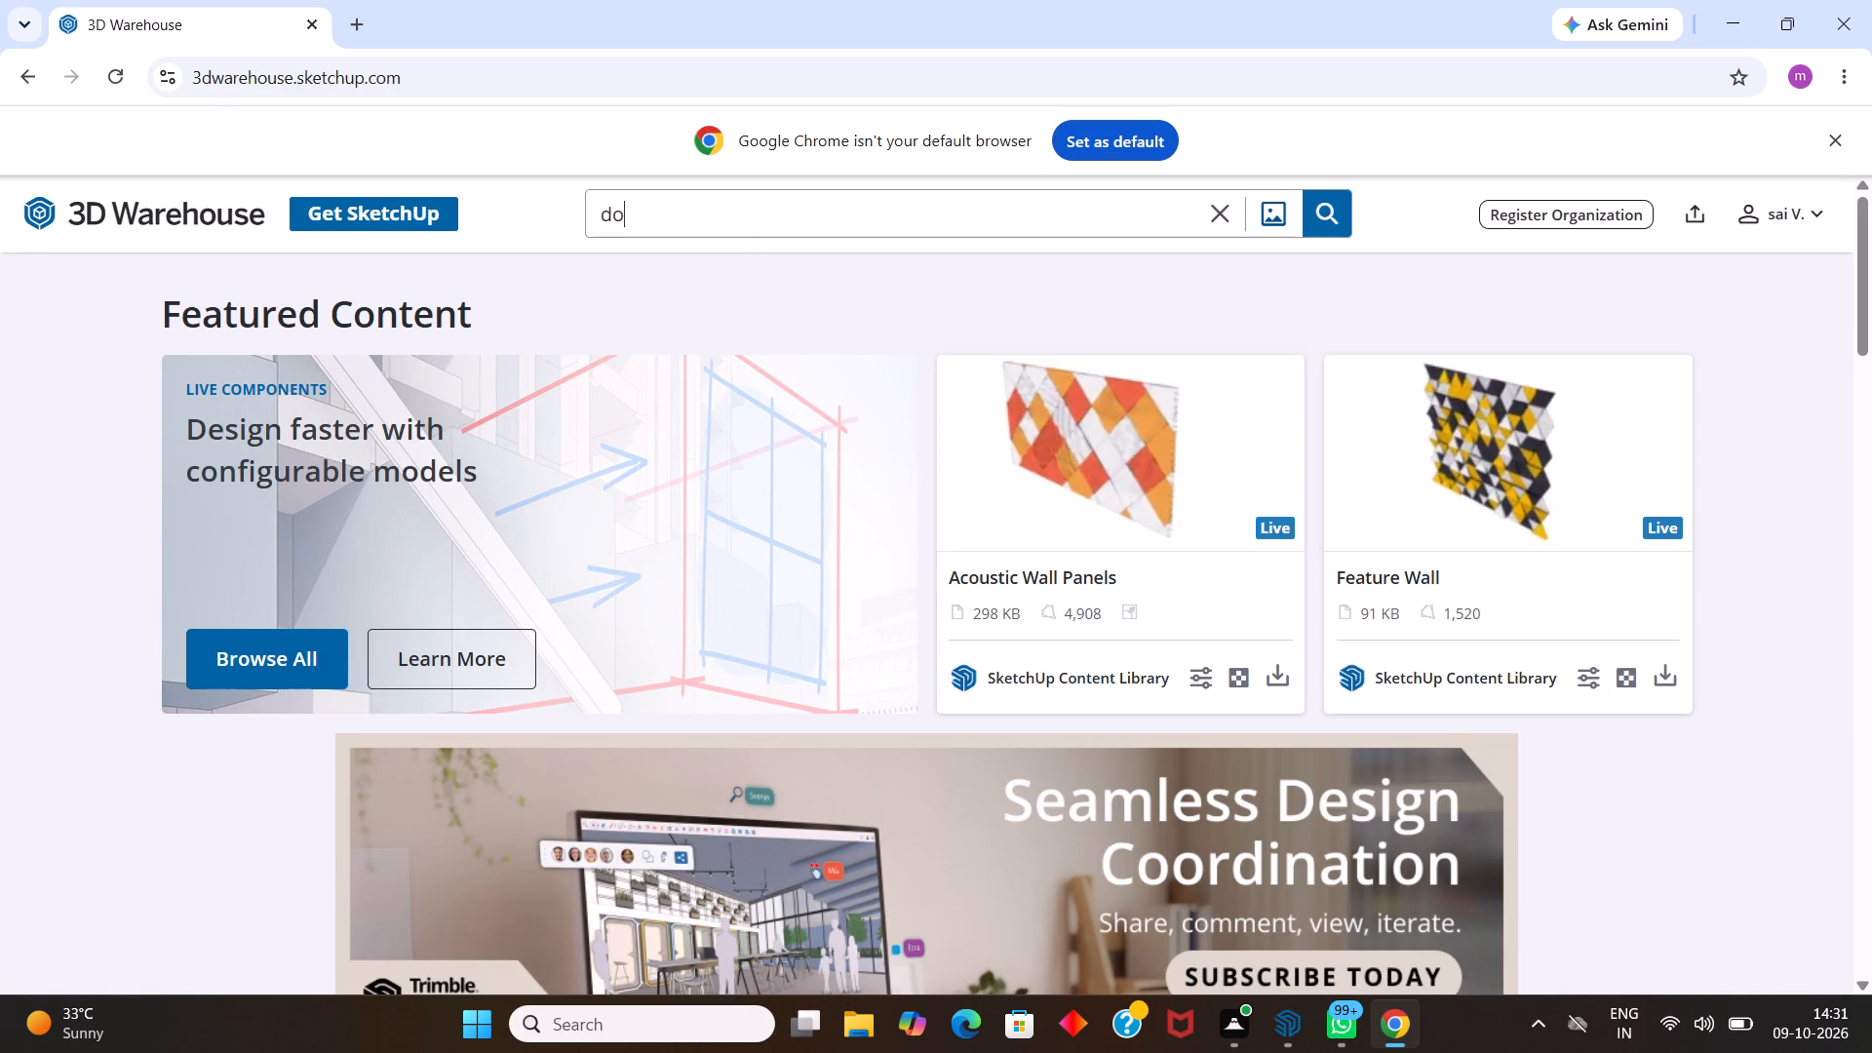
key("o")
key("r")
key("s")
key("Return")
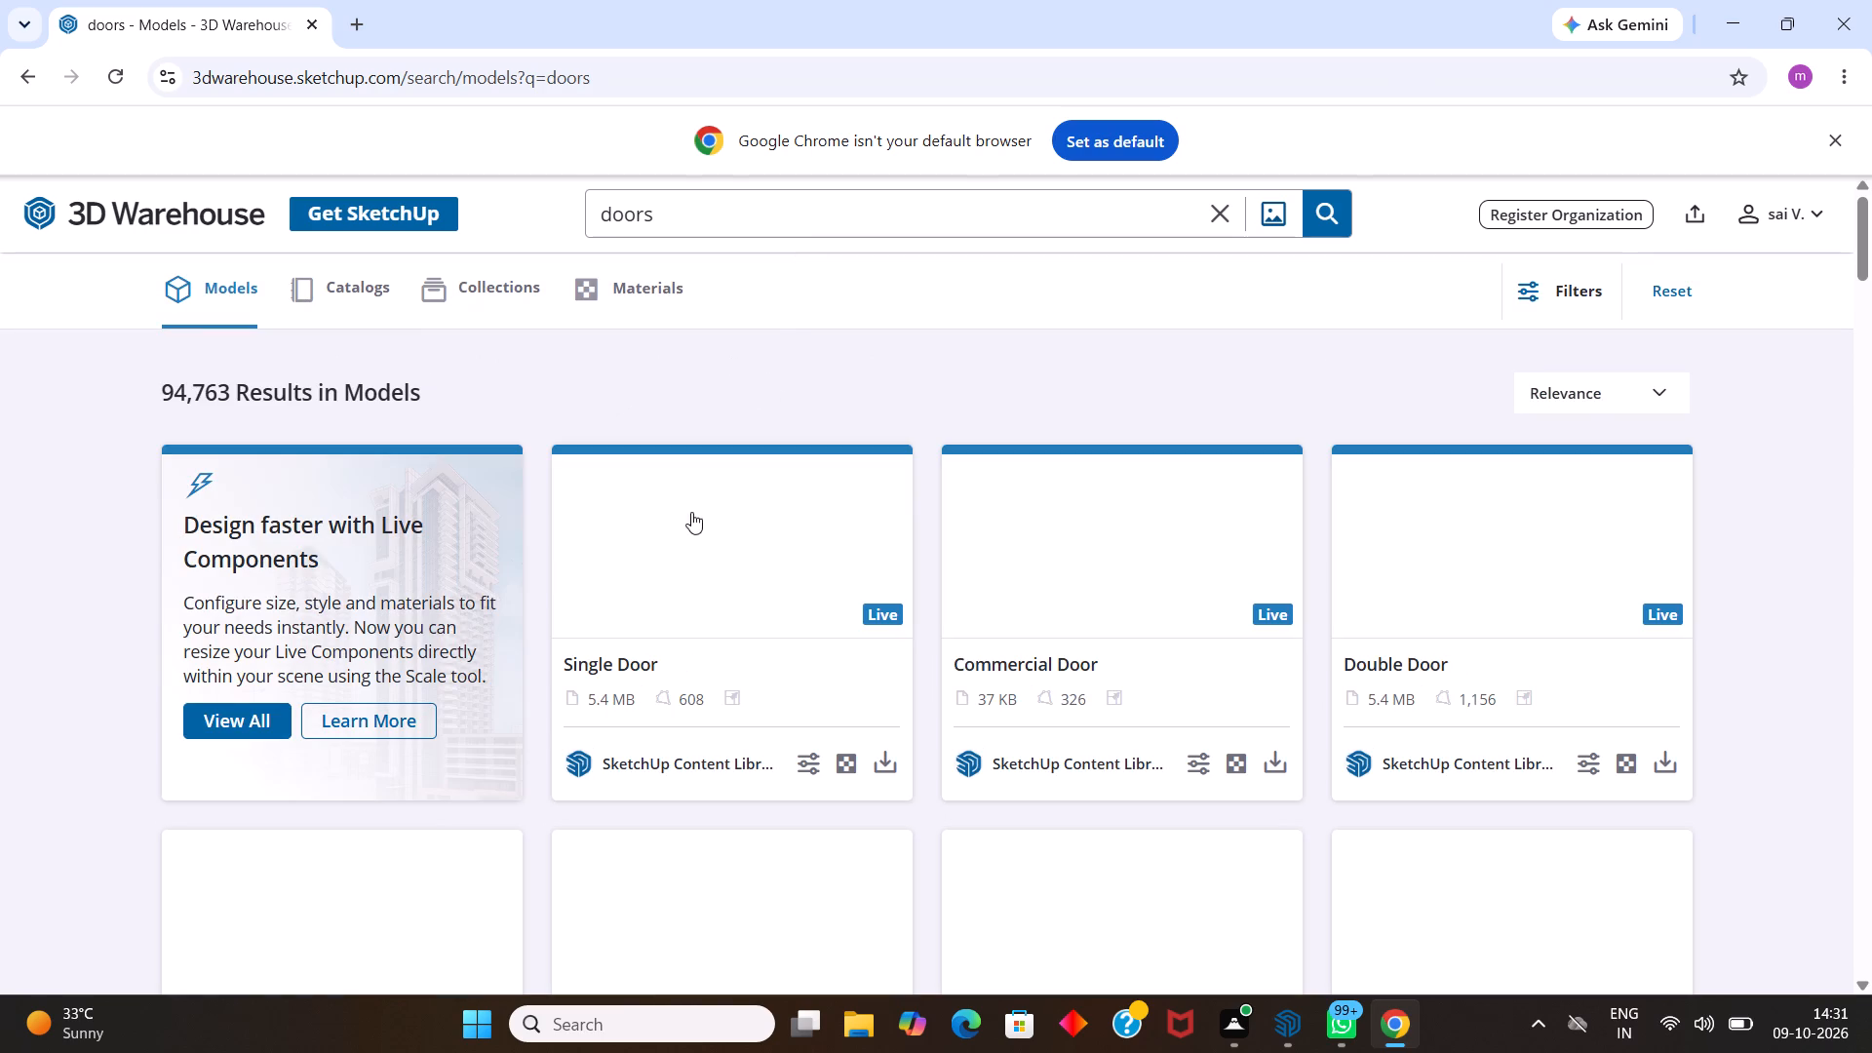
Browse the doors search results for a model suited to the doorway opening.
scroll(719, 508, "down", 8)
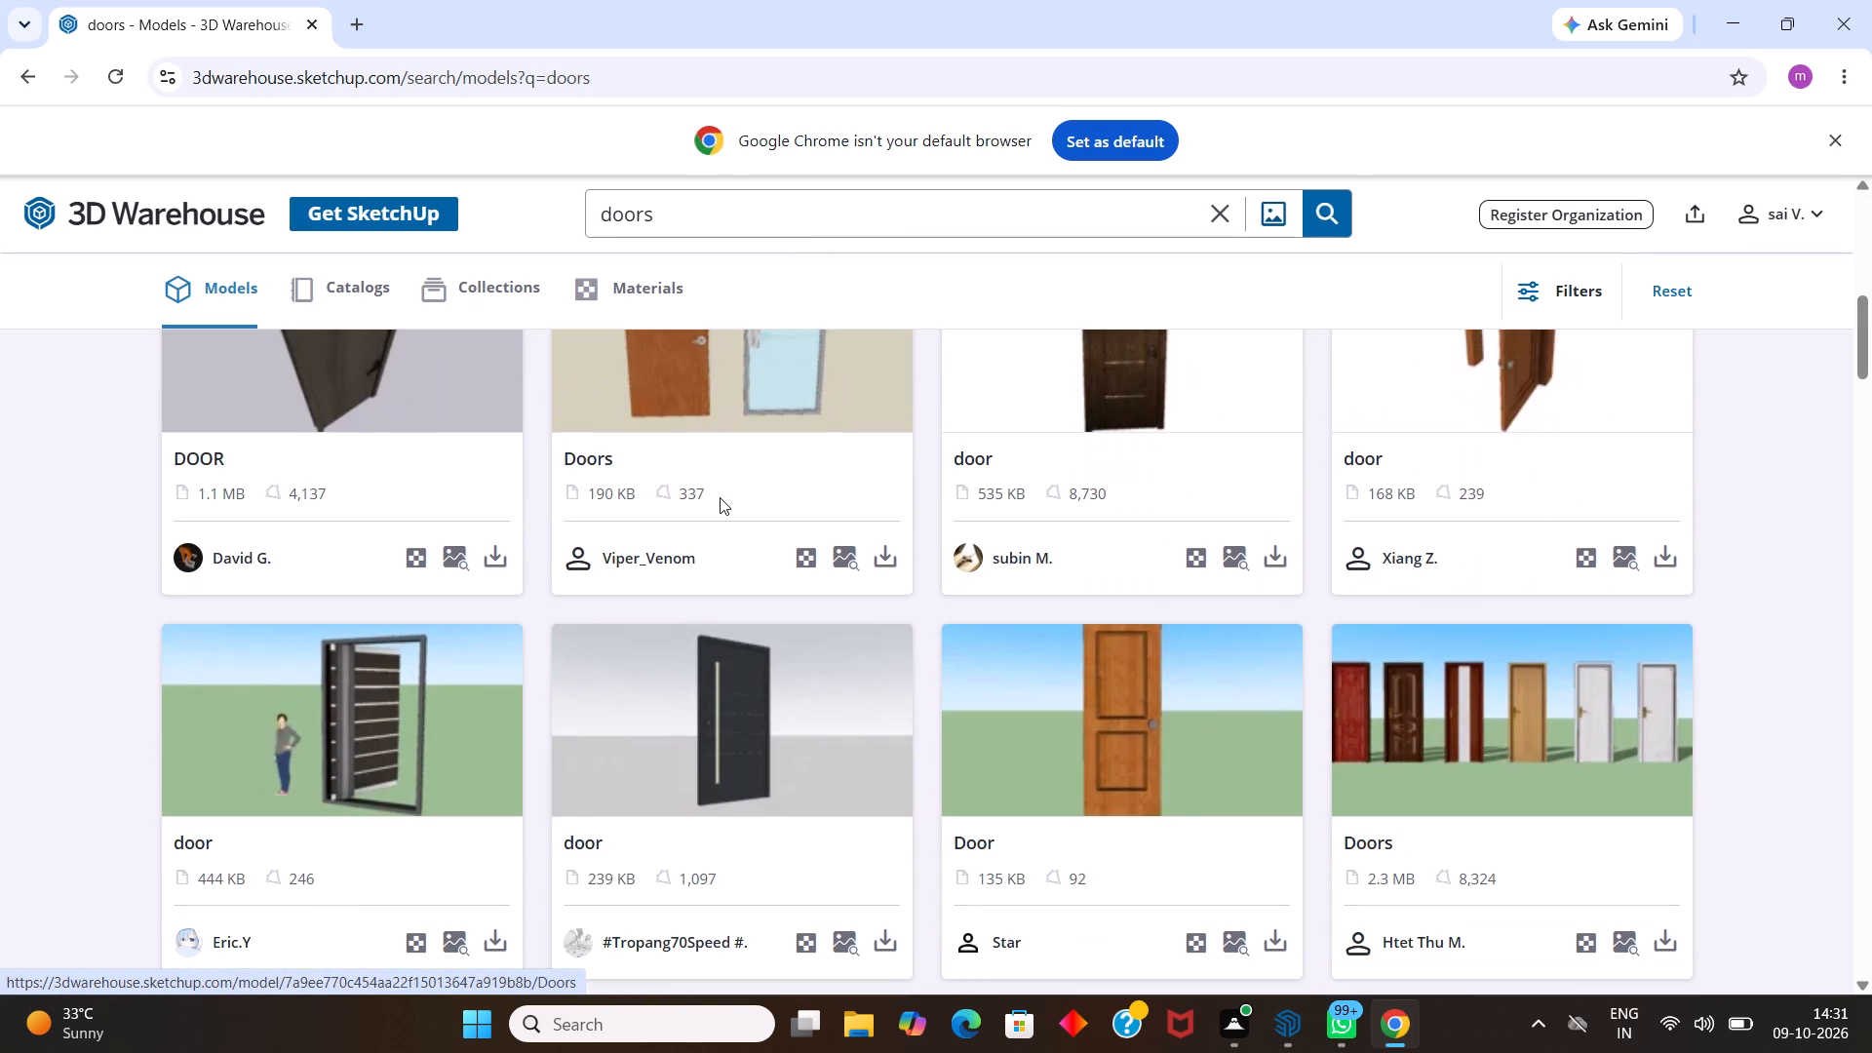
scroll(720, 497, "down", 6)
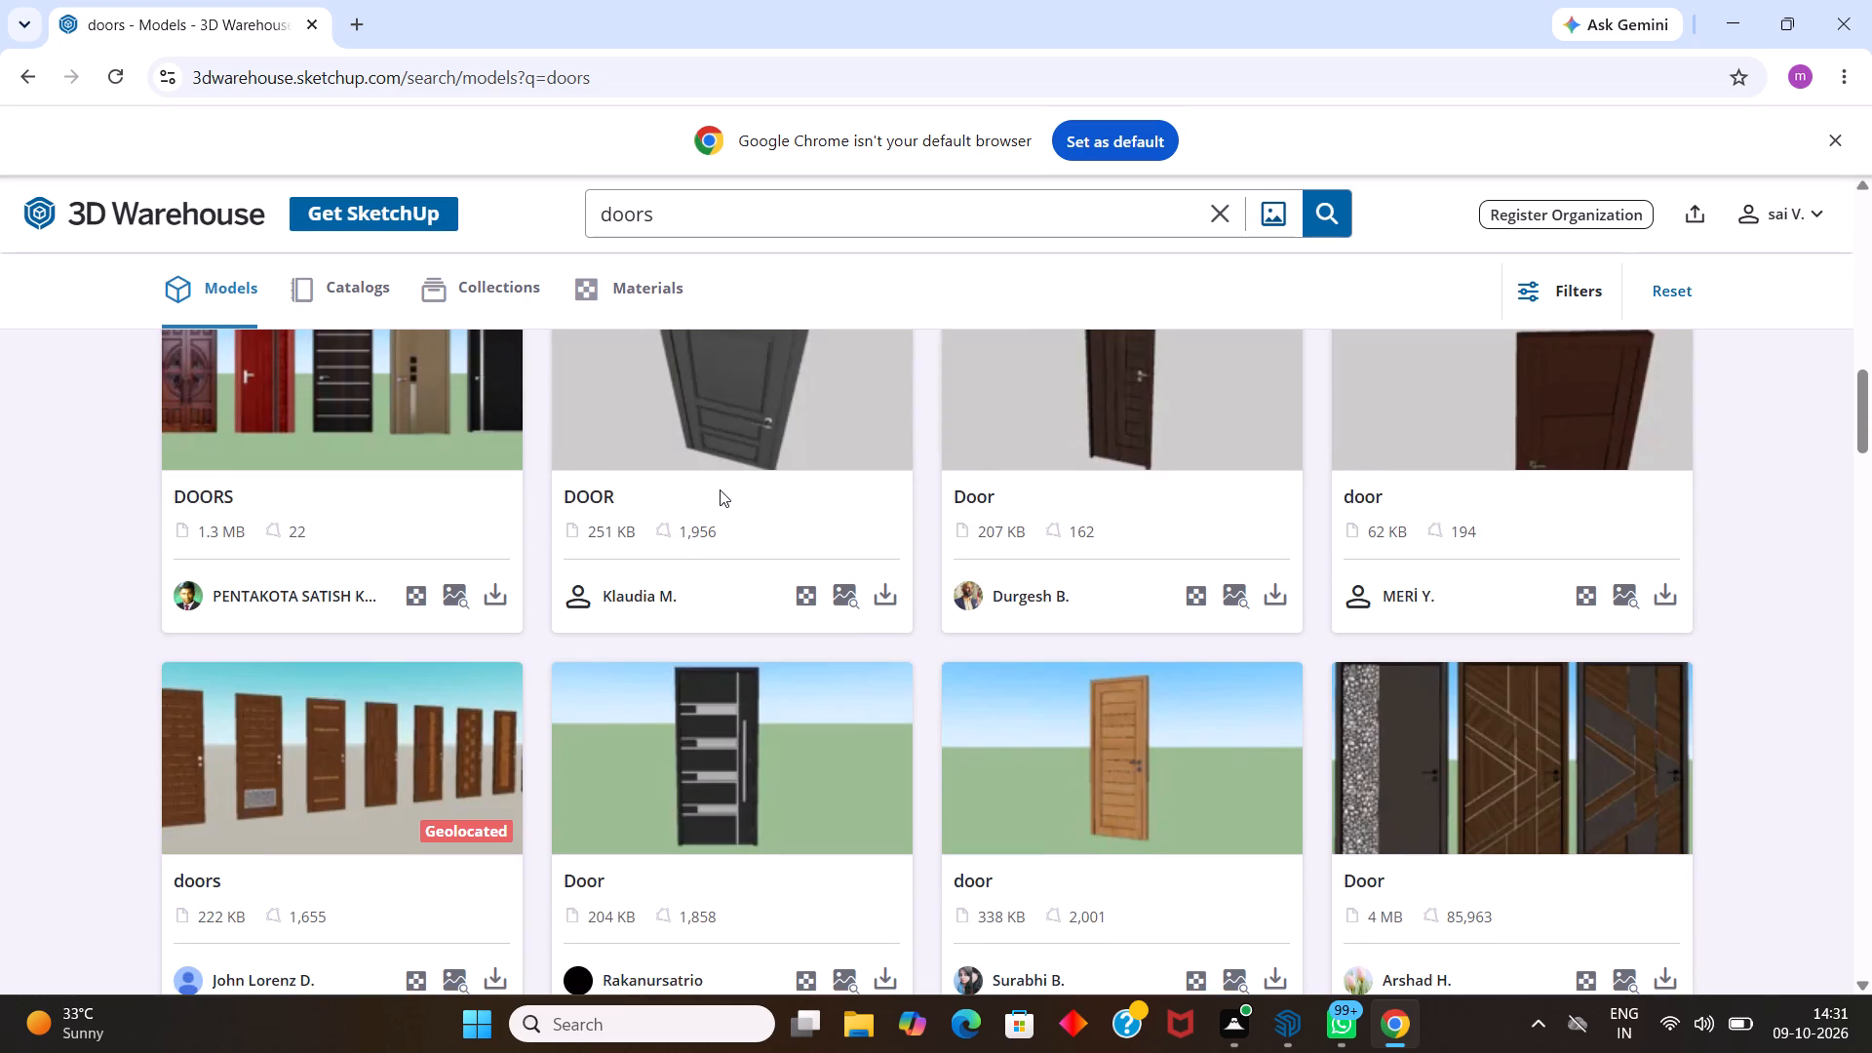
scroll(720, 489, "down", 4)
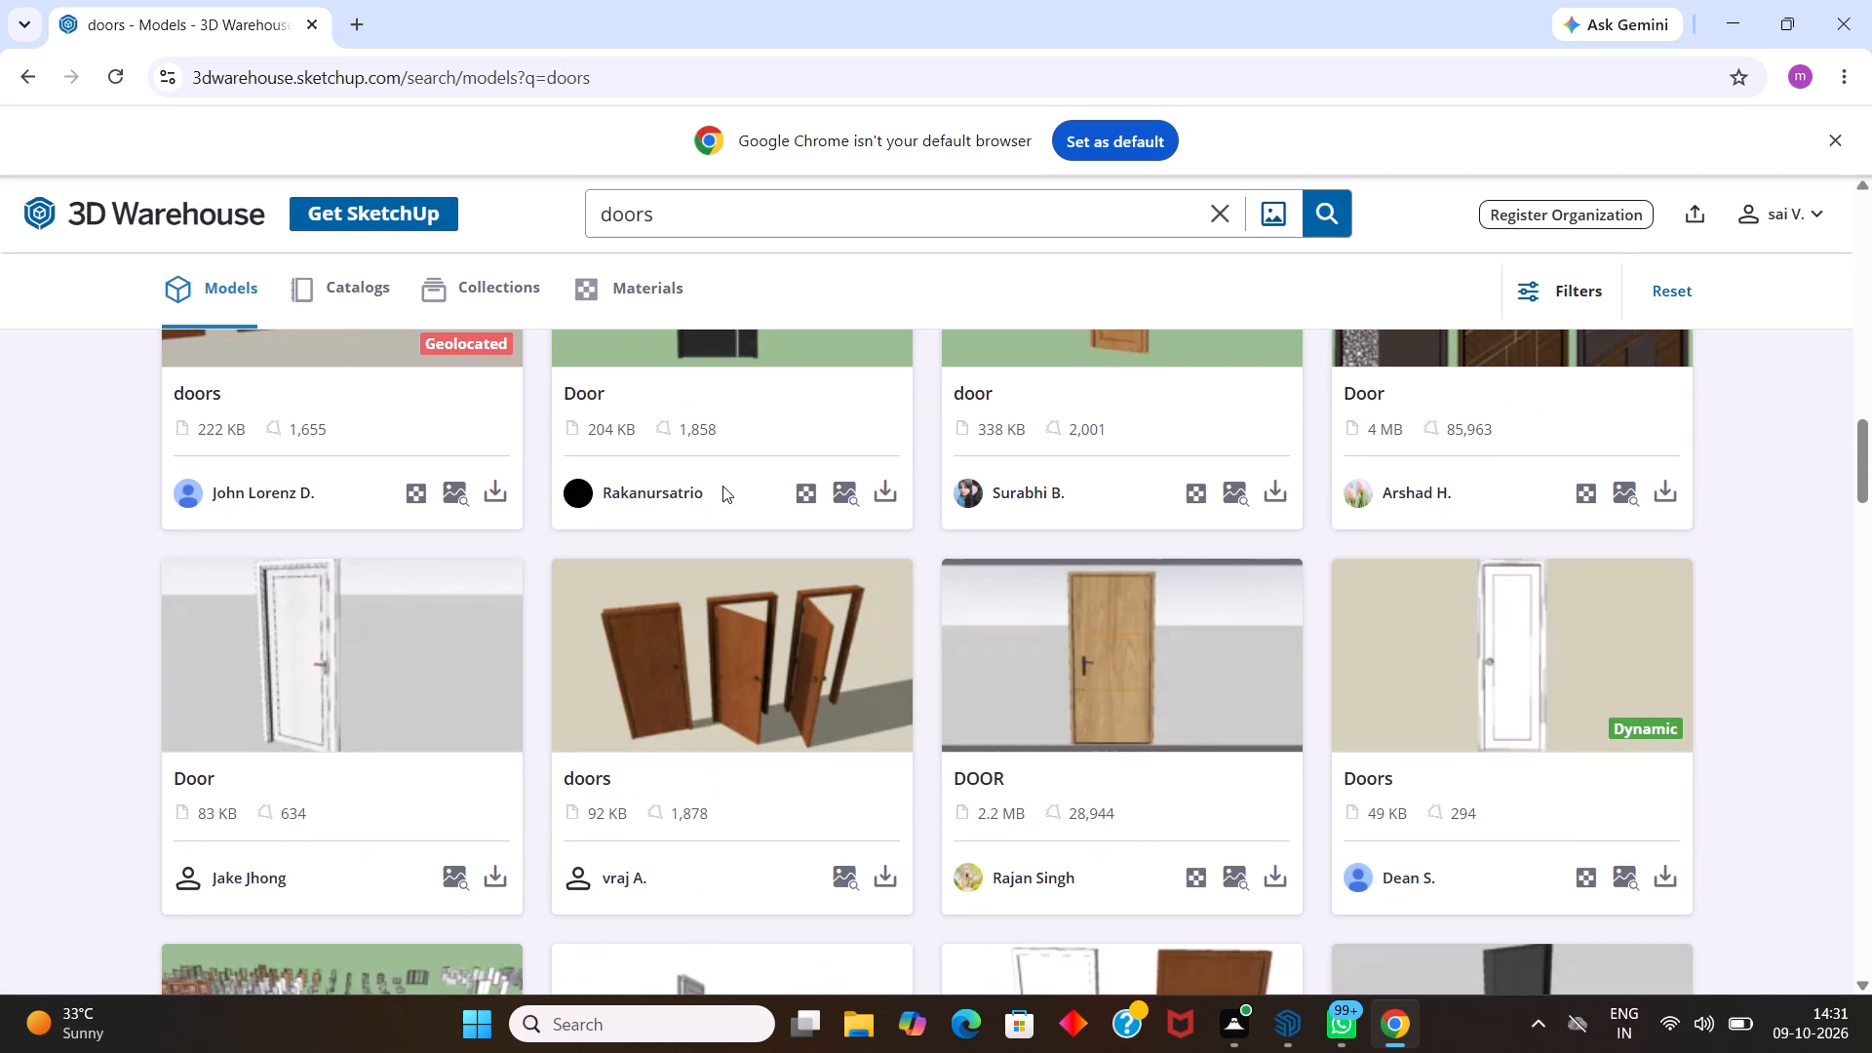
scroll(725, 488, "down", 7)
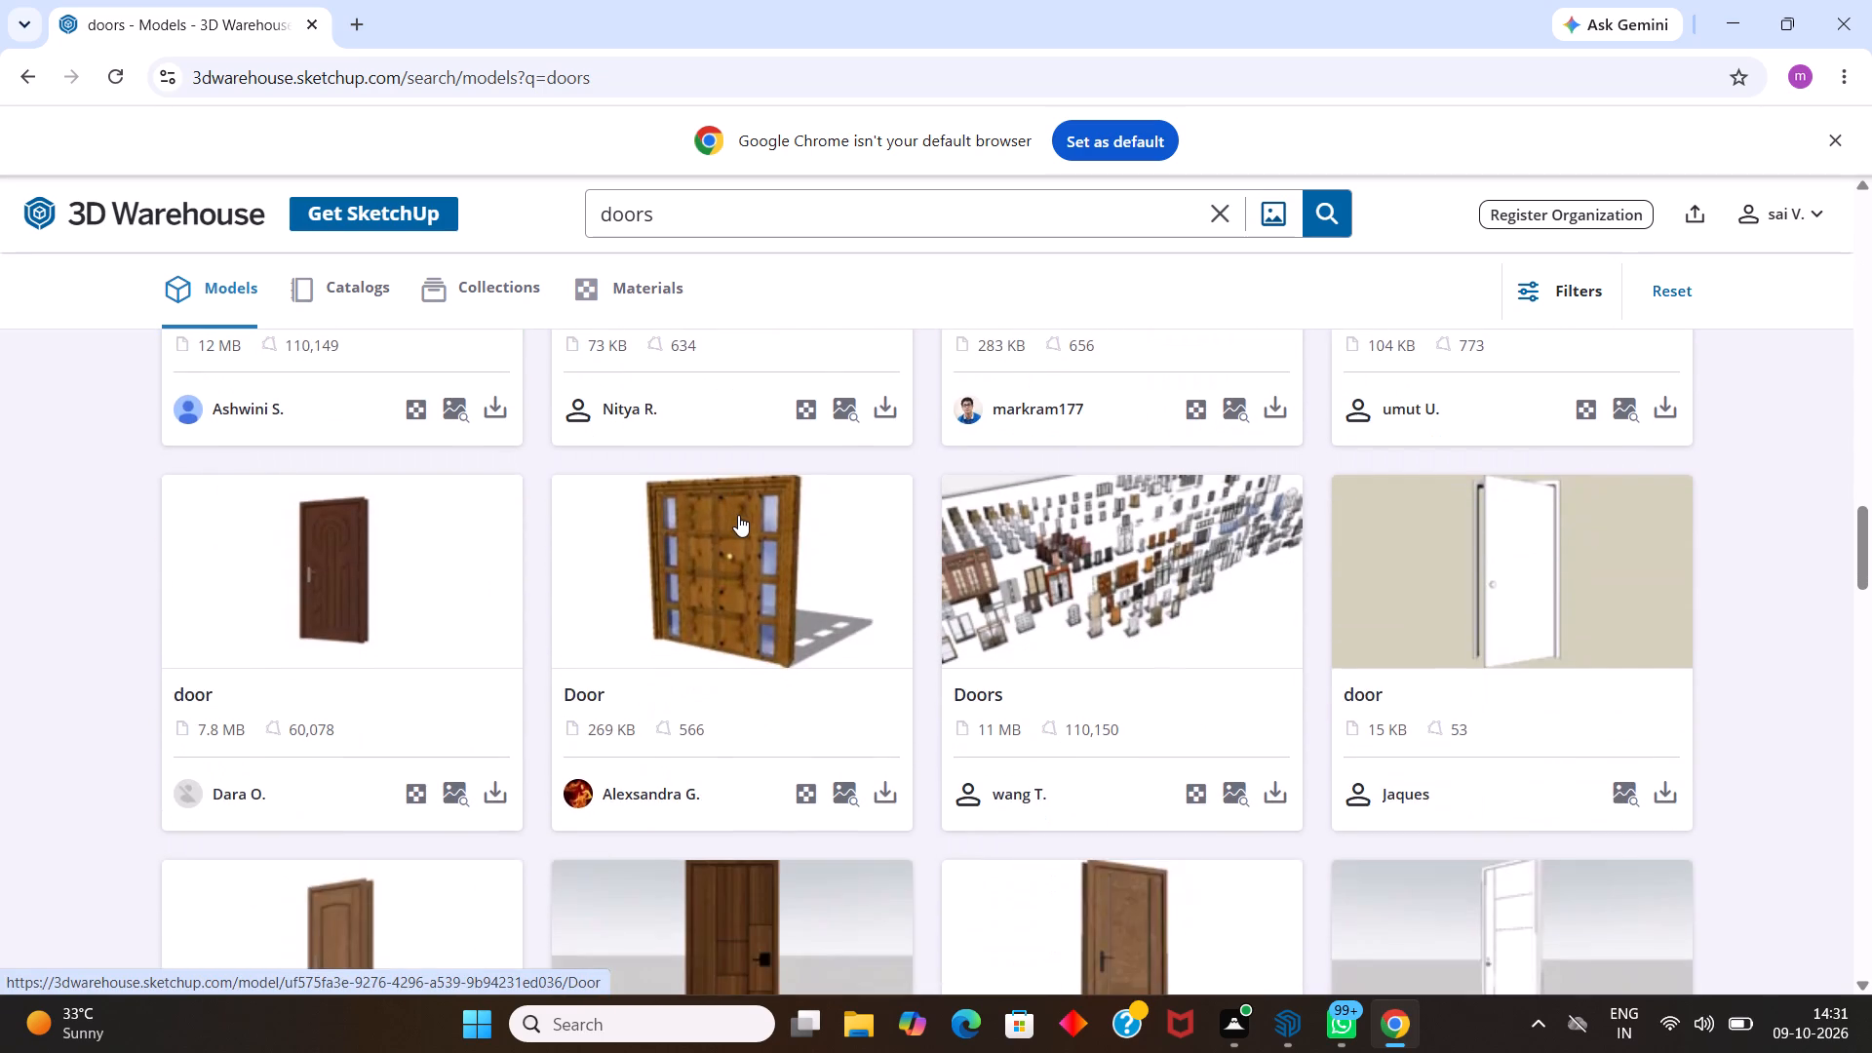
scroll(738, 515, "down", 4)
scroll(738, 515, "up", 2)
scroll(738, 515, "down", 5)
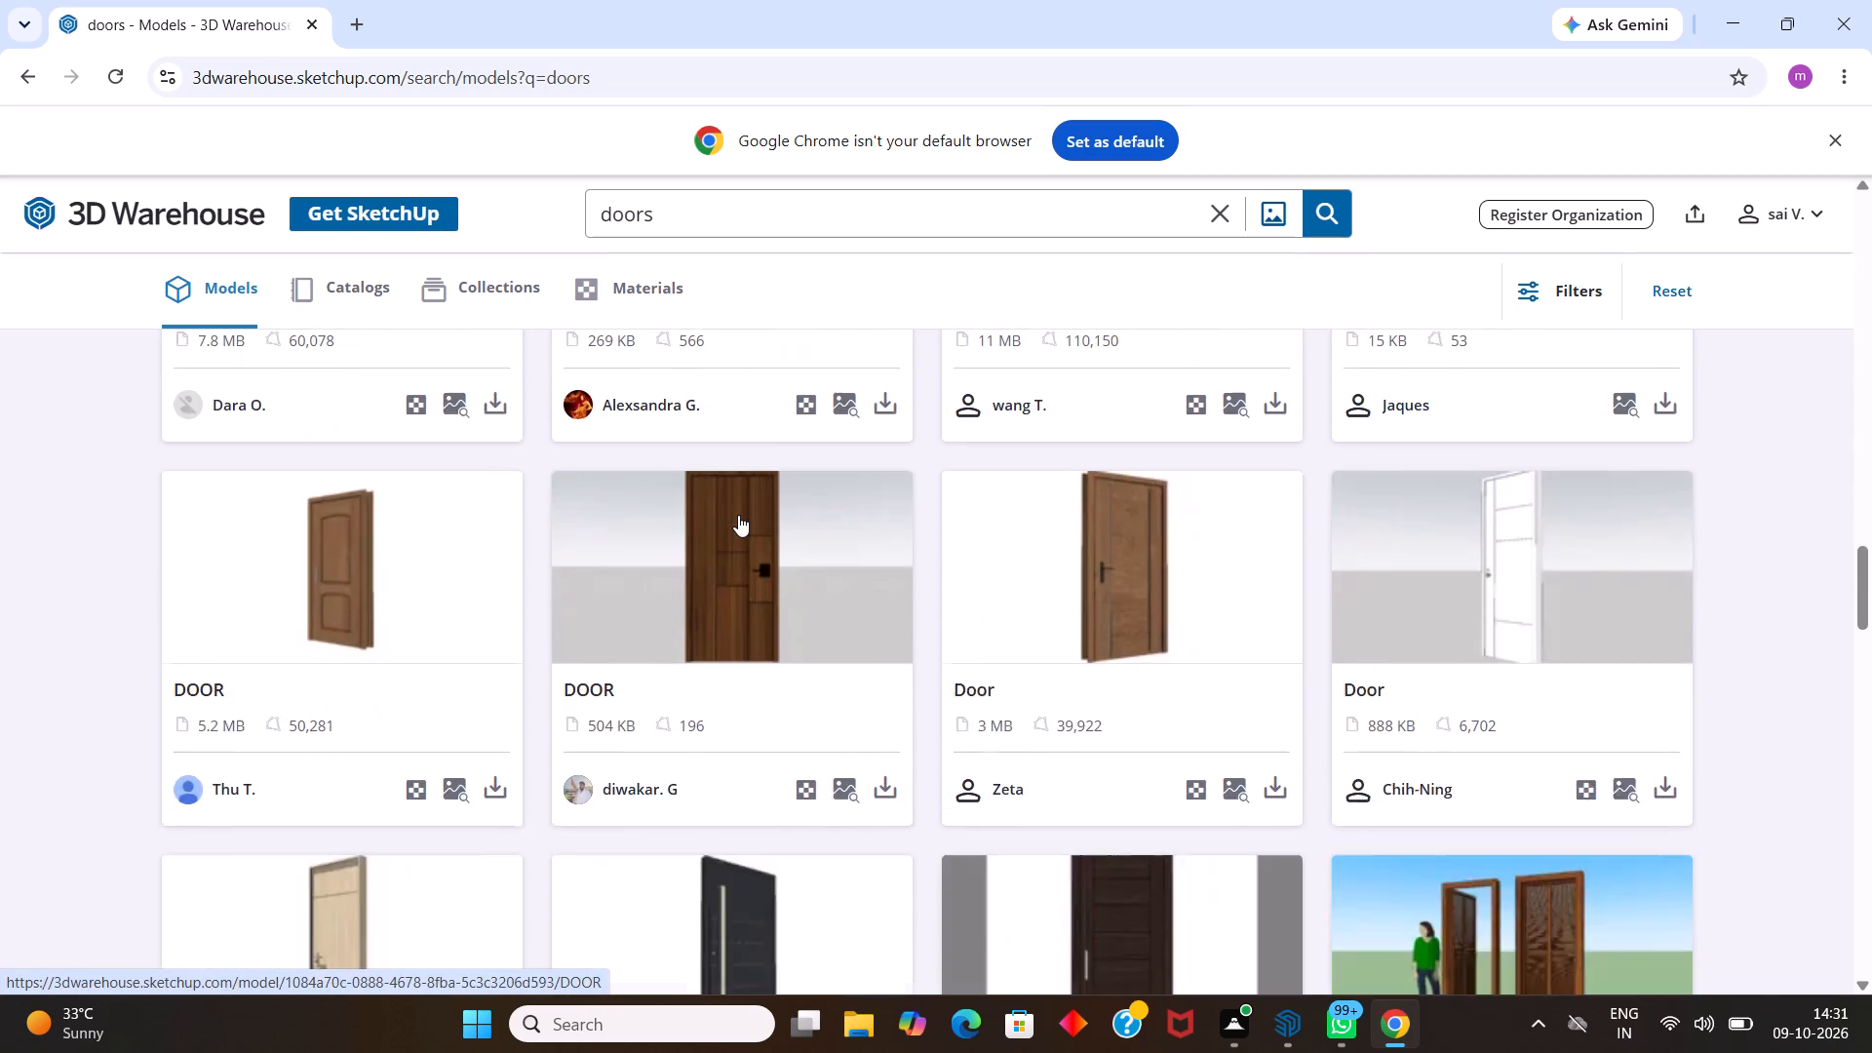
scroll(738, 515, "down", 5)
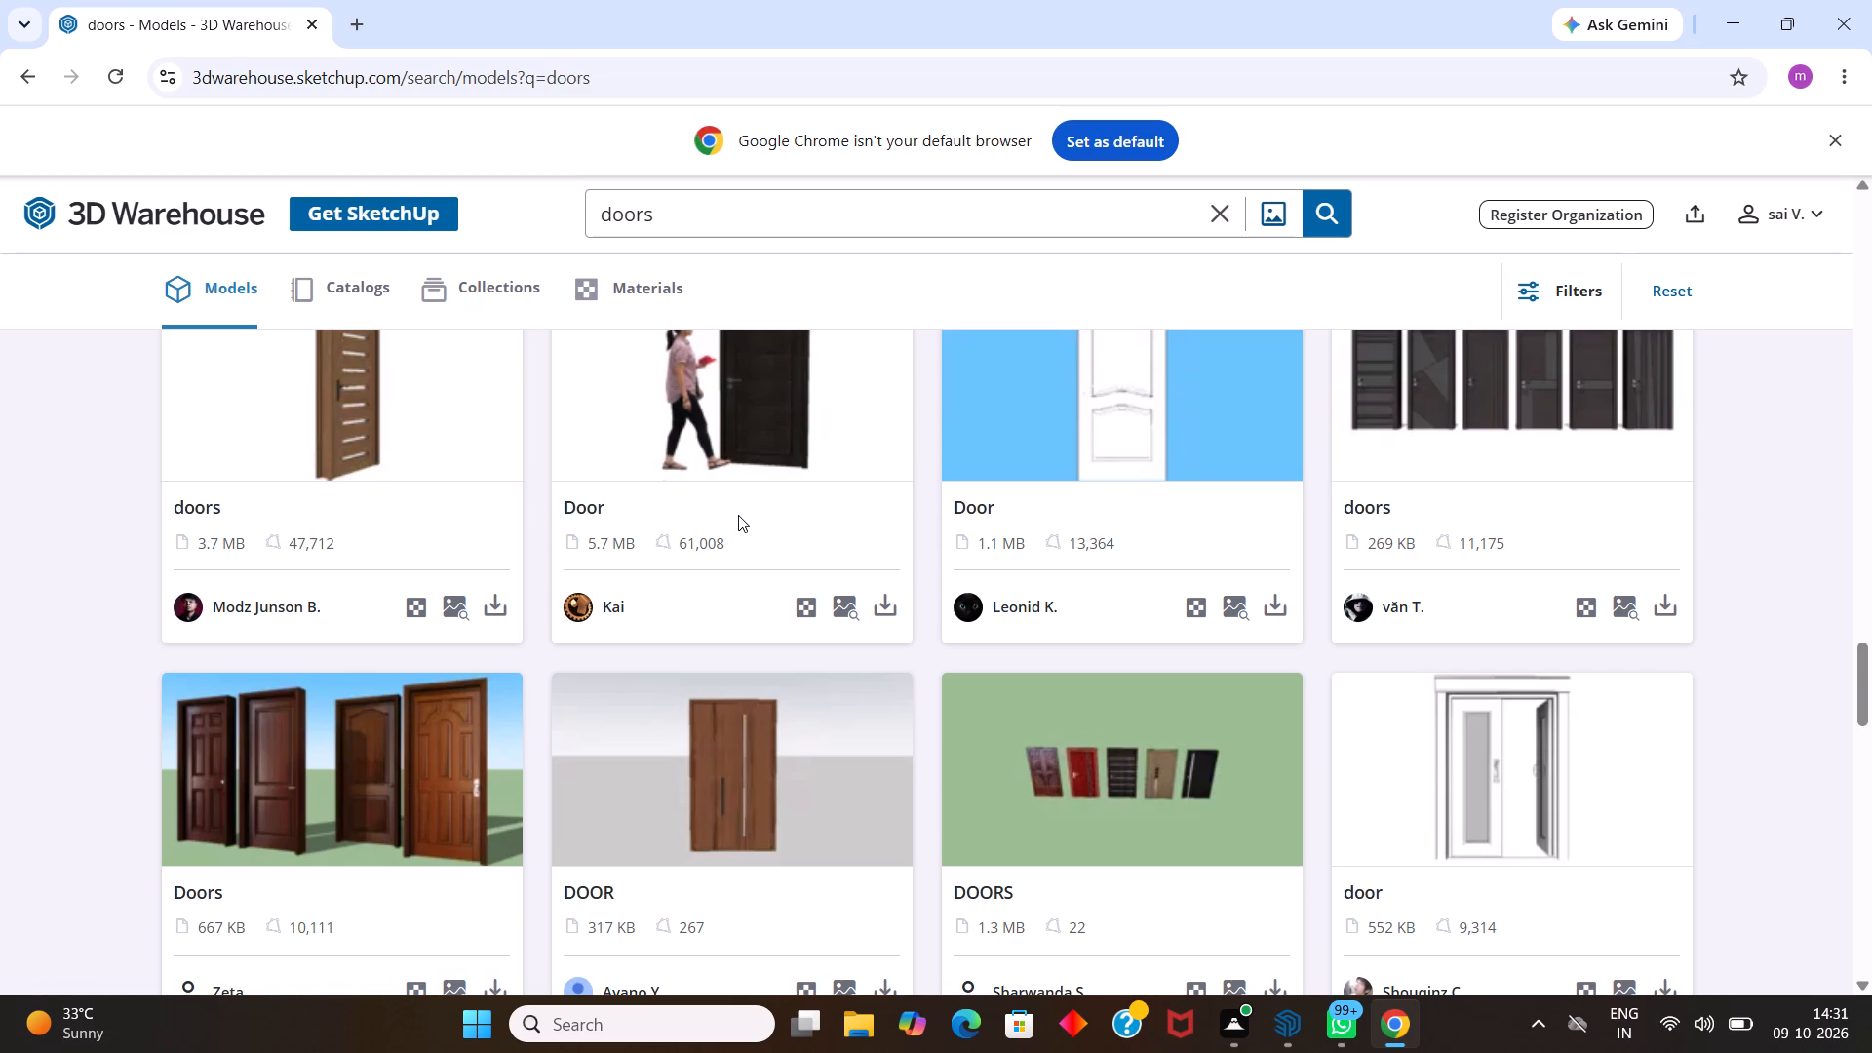
scroll(738, 515, "down", 2)
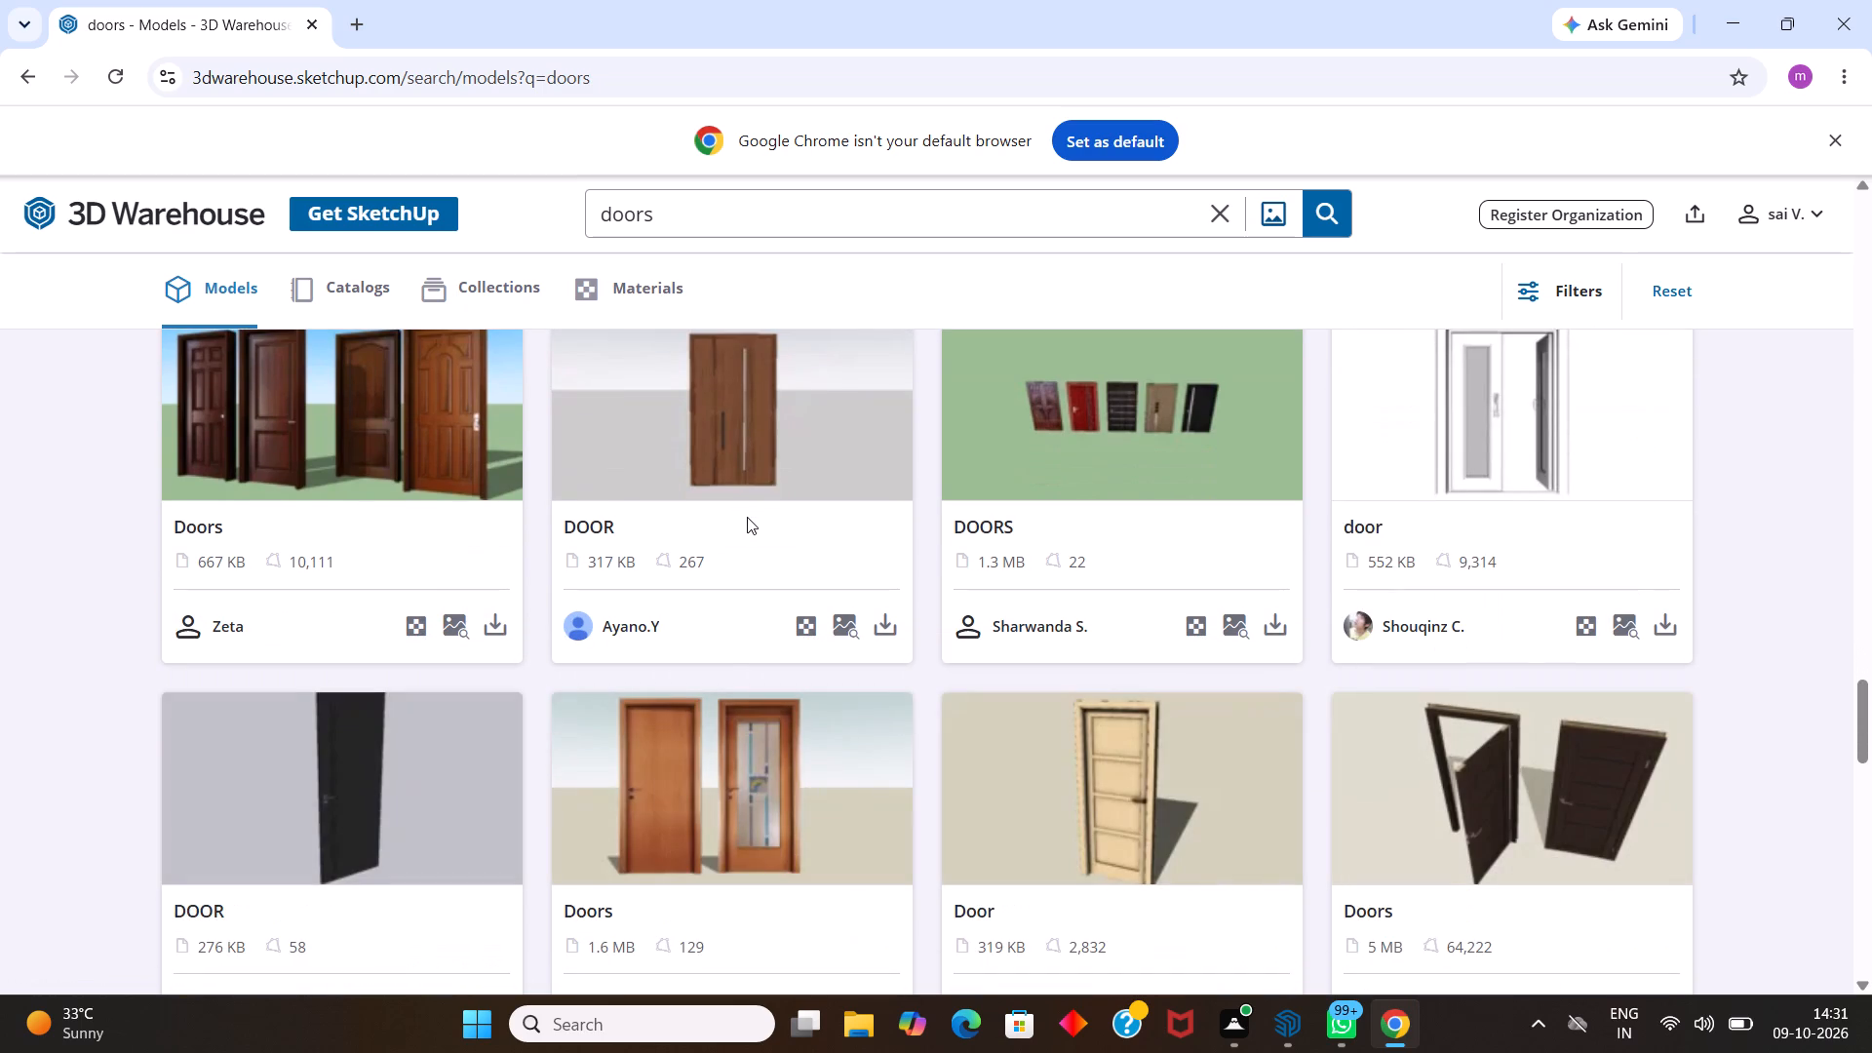
scroll(763, 532, "down", 4)
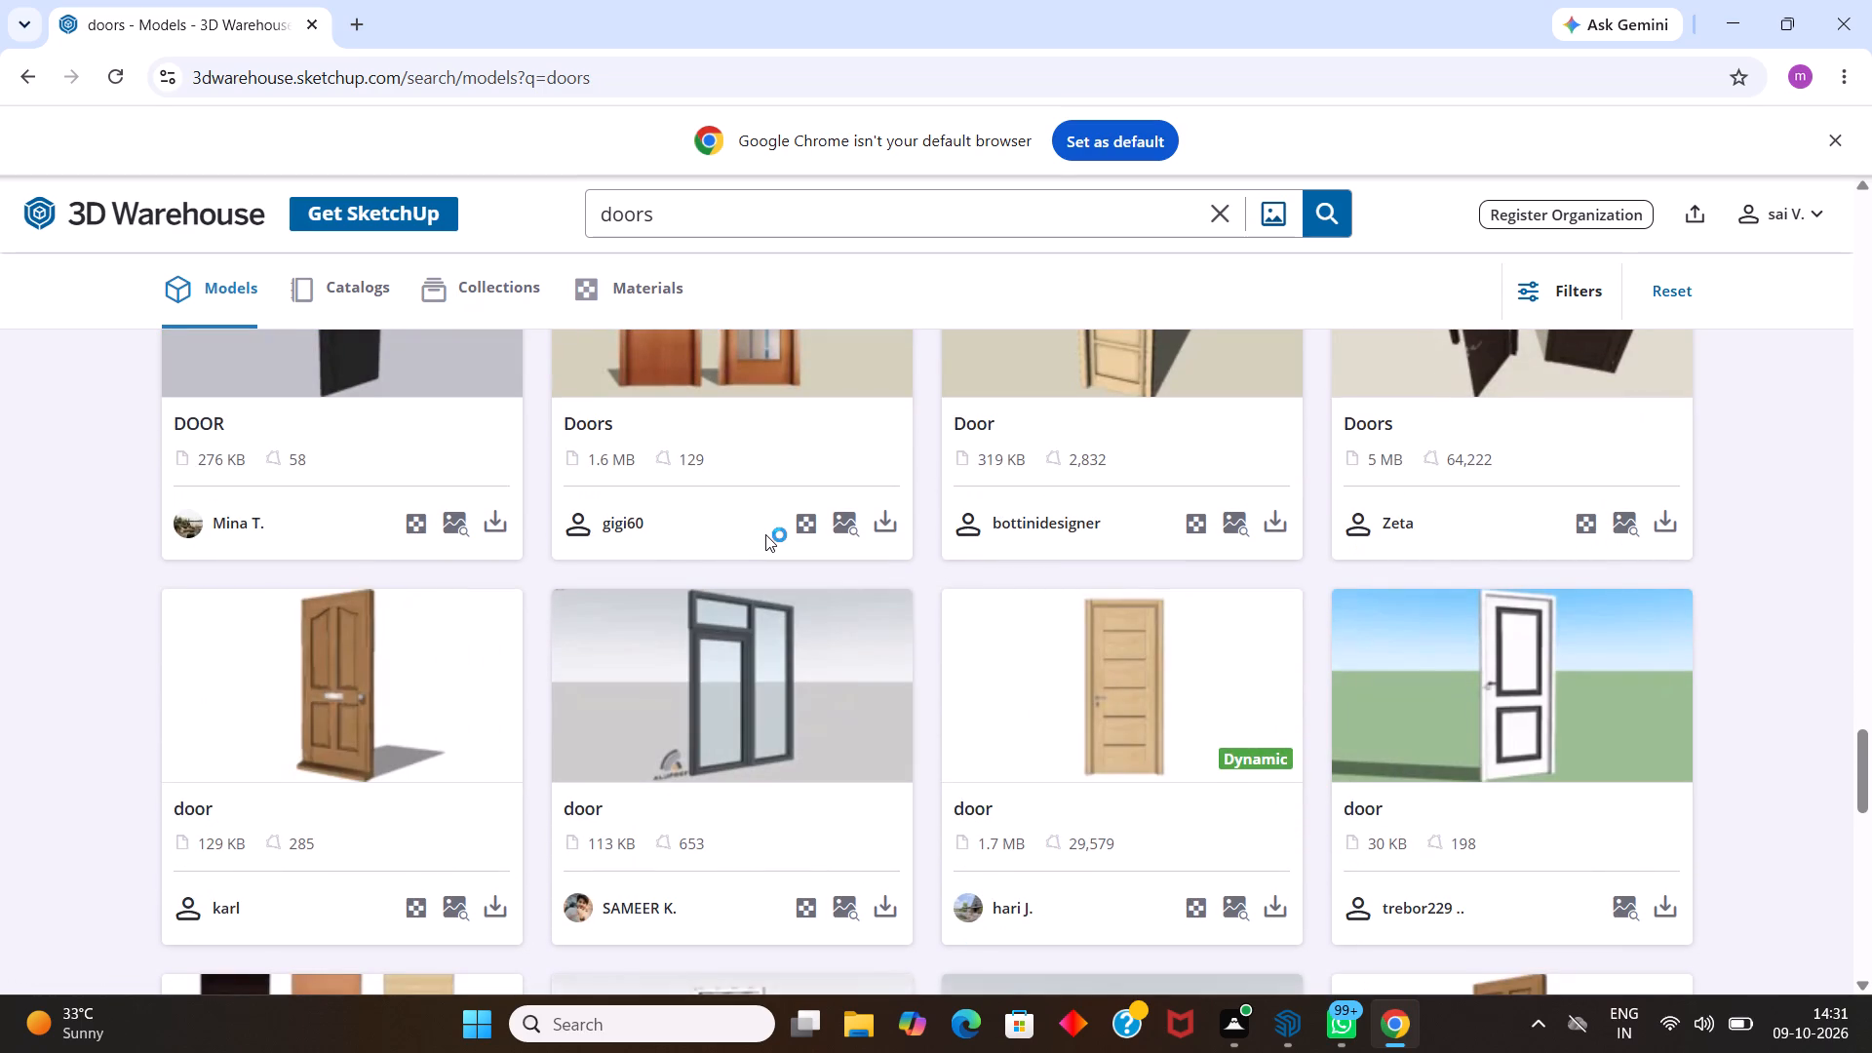
Inspect the page of the dark-framed glazed door model with a side panel and transom, and return to the results.
left_click(801, 665)
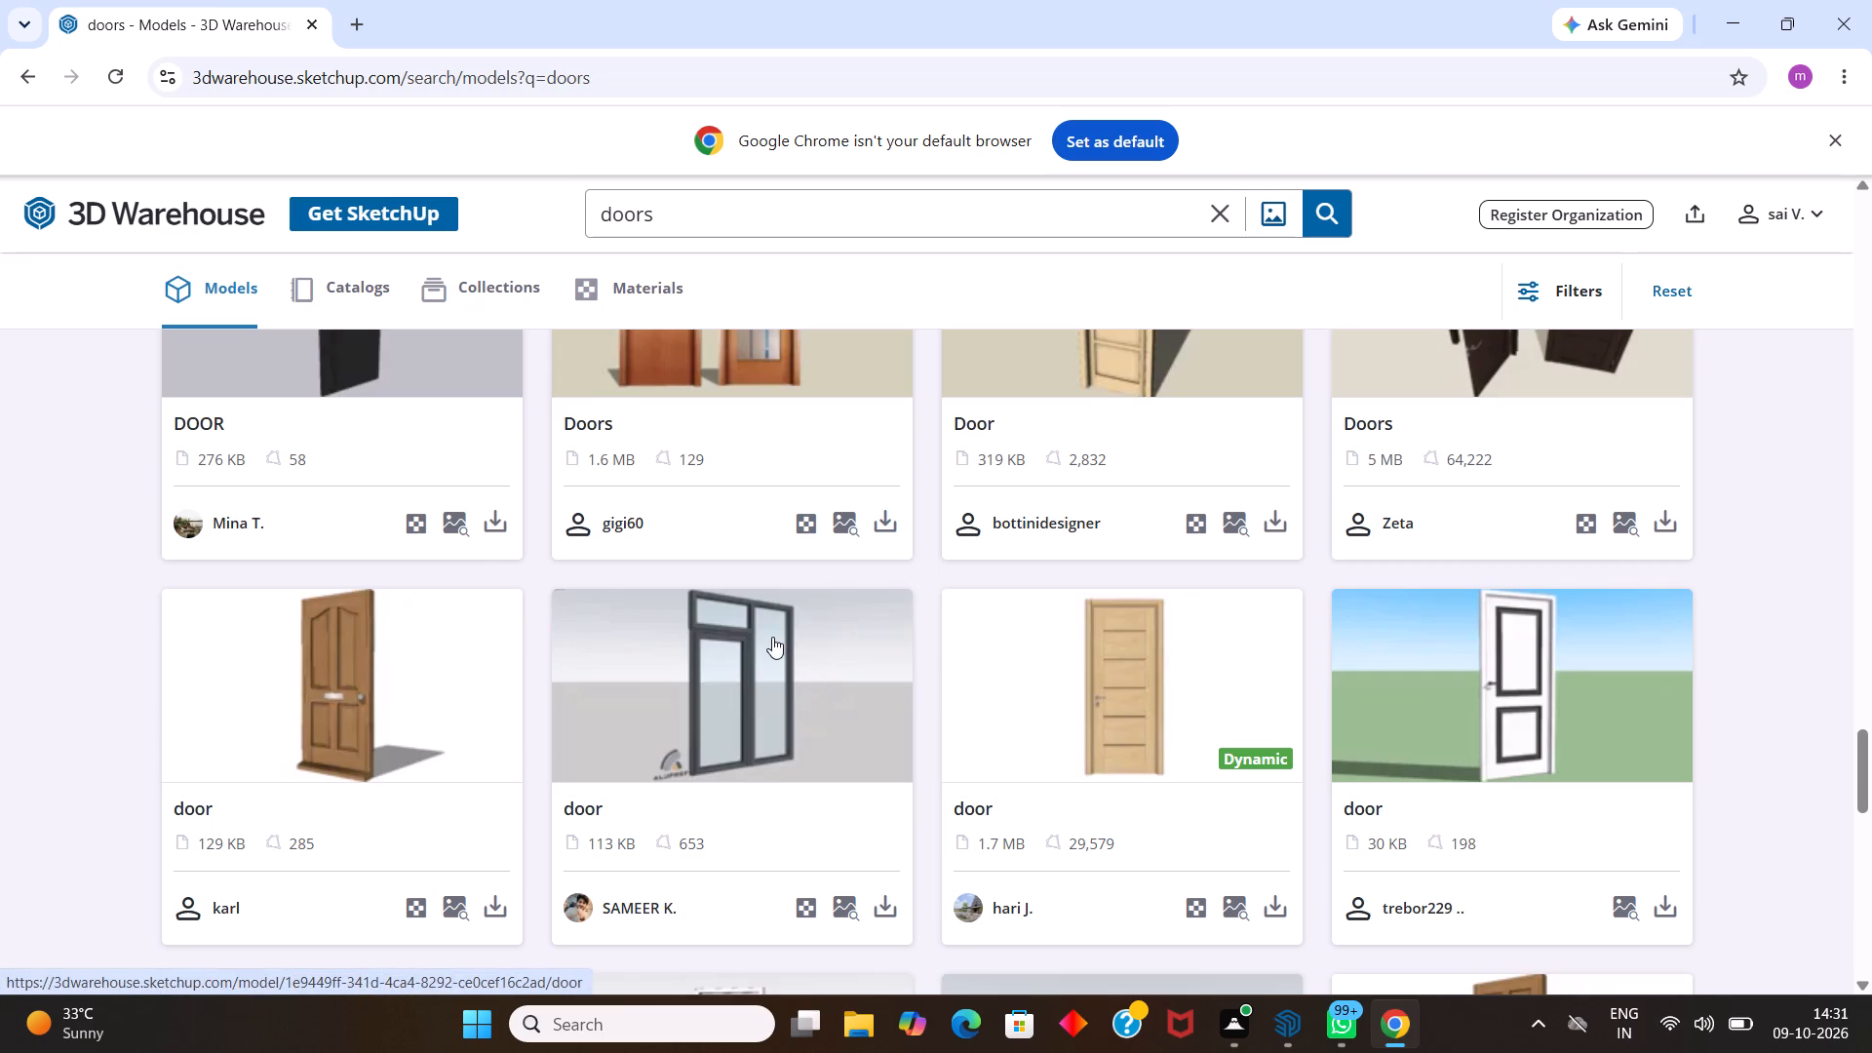
scroll(785, 681, "down", 2)
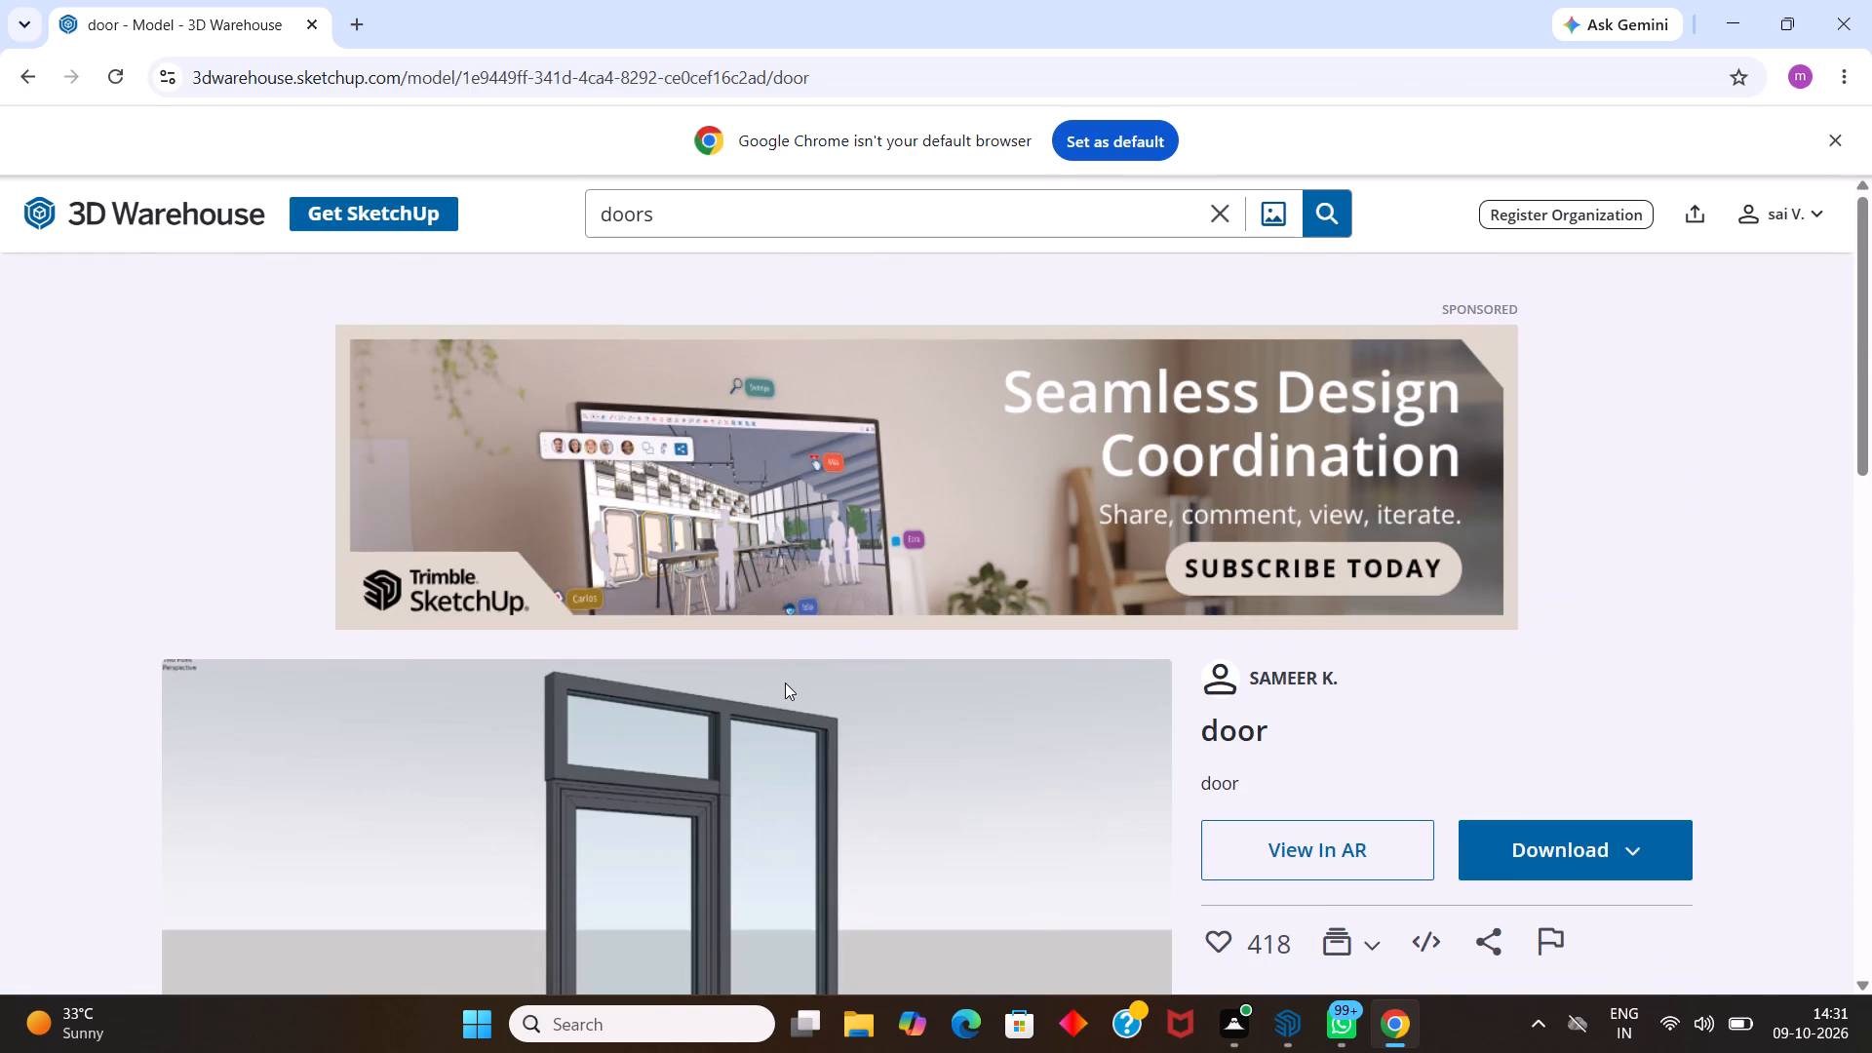
scroll(785, 682, "down", 2)
scroll(781, 673, "up", 4)
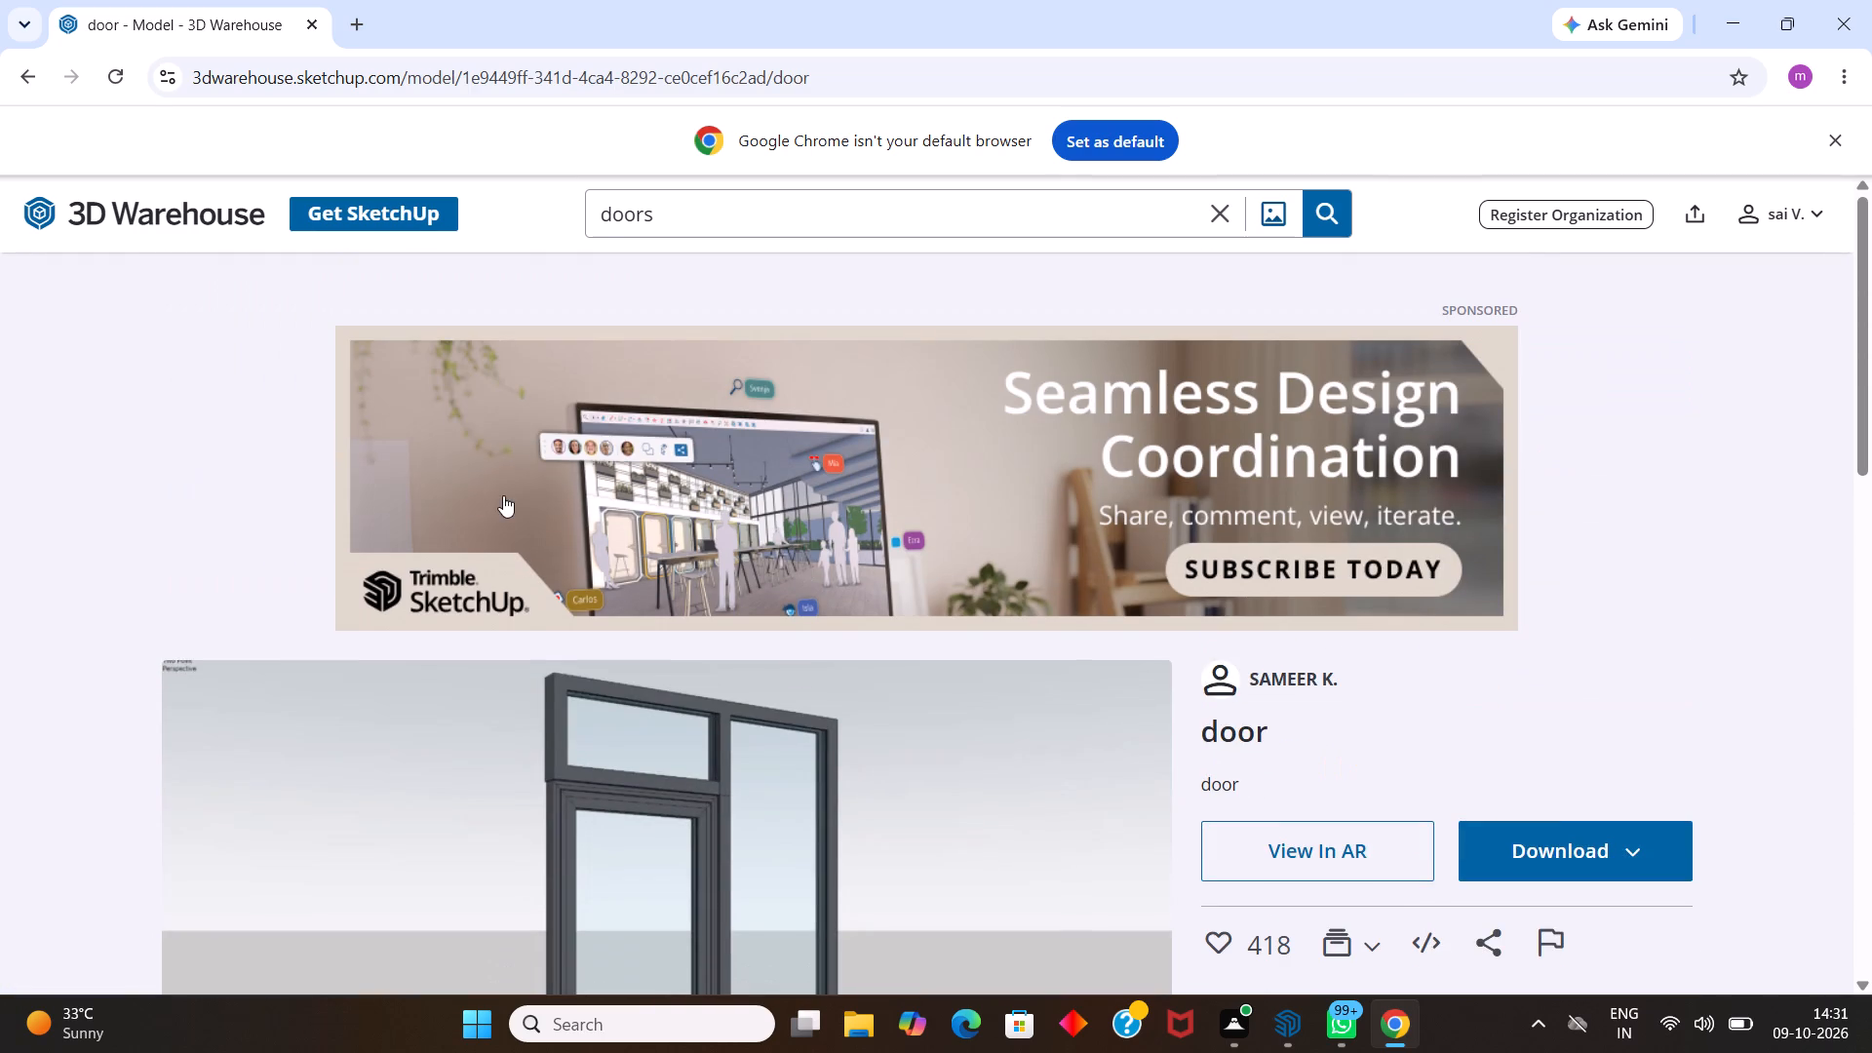
left_click(19, 82)
Look through the doors search results again for a suitable alternative door model.
scroll(566, 593, "up", 4)
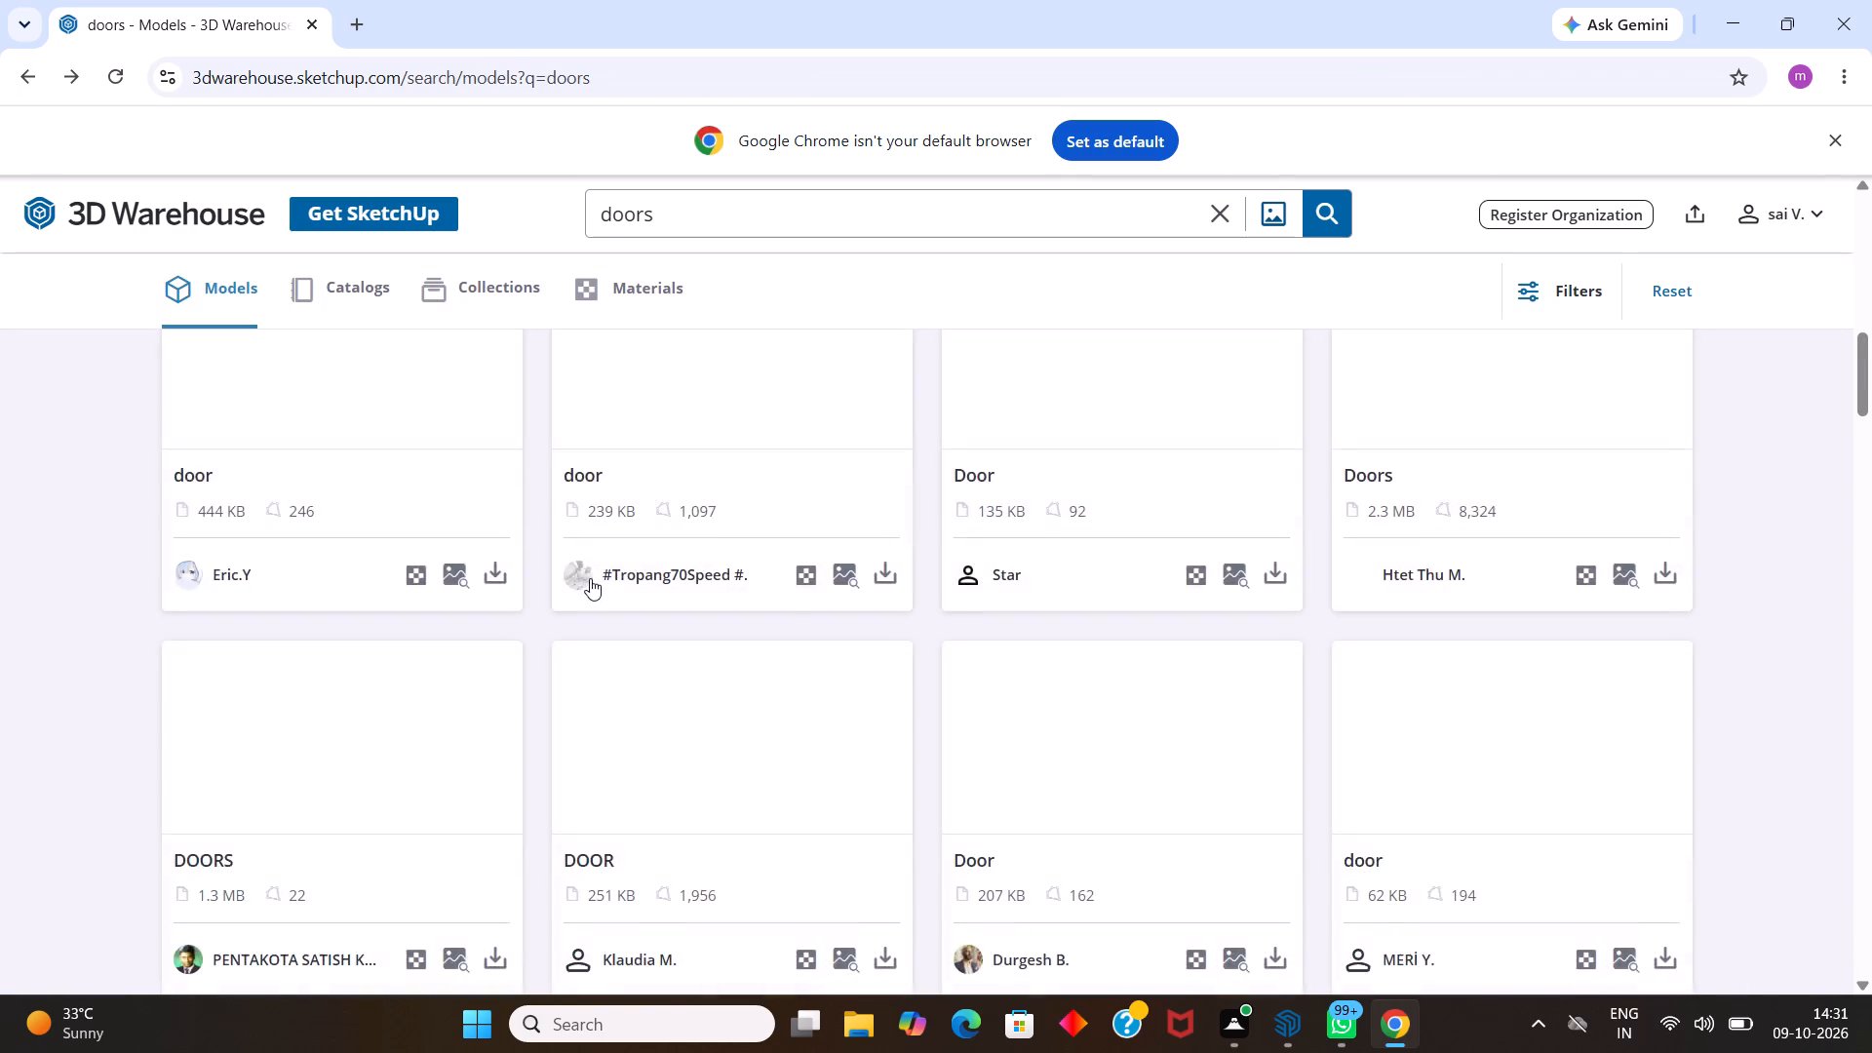
scroll(590, 578, "up", 4)
scroll(590, 578, "down", 13)
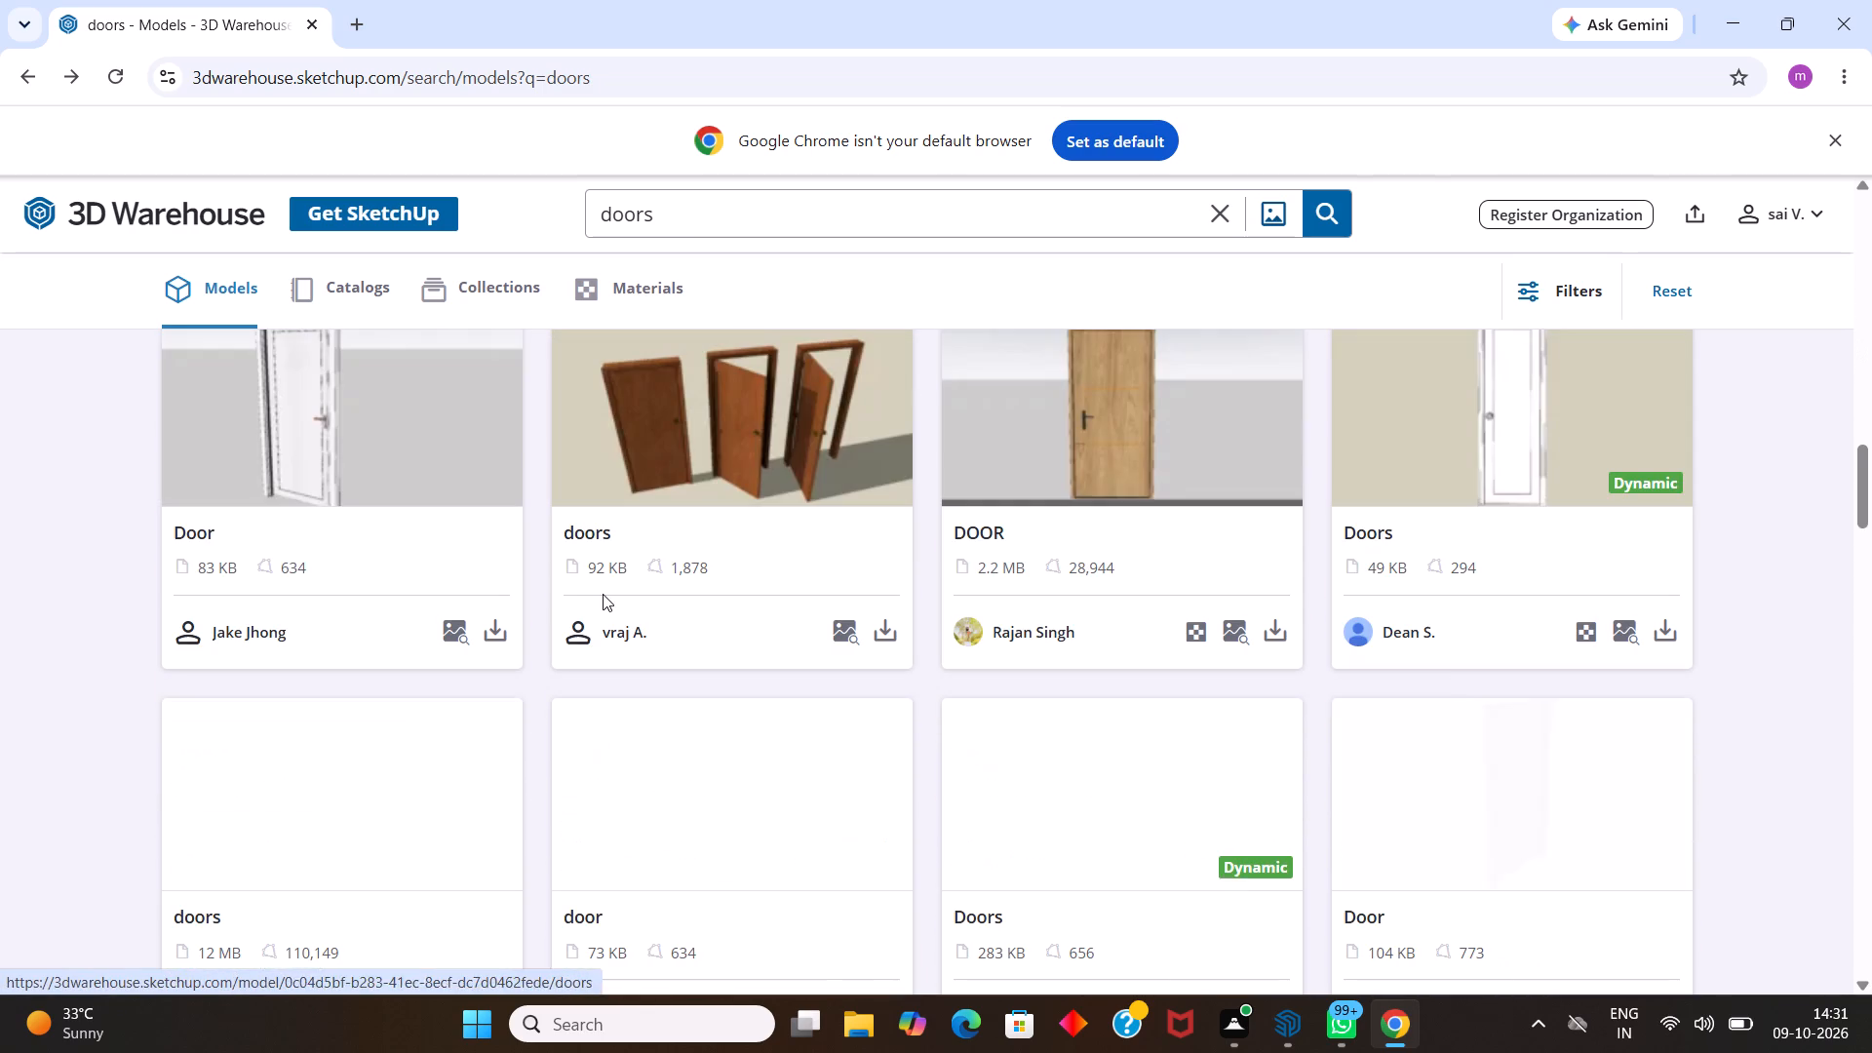
scroll(582, 586, "down", 18)
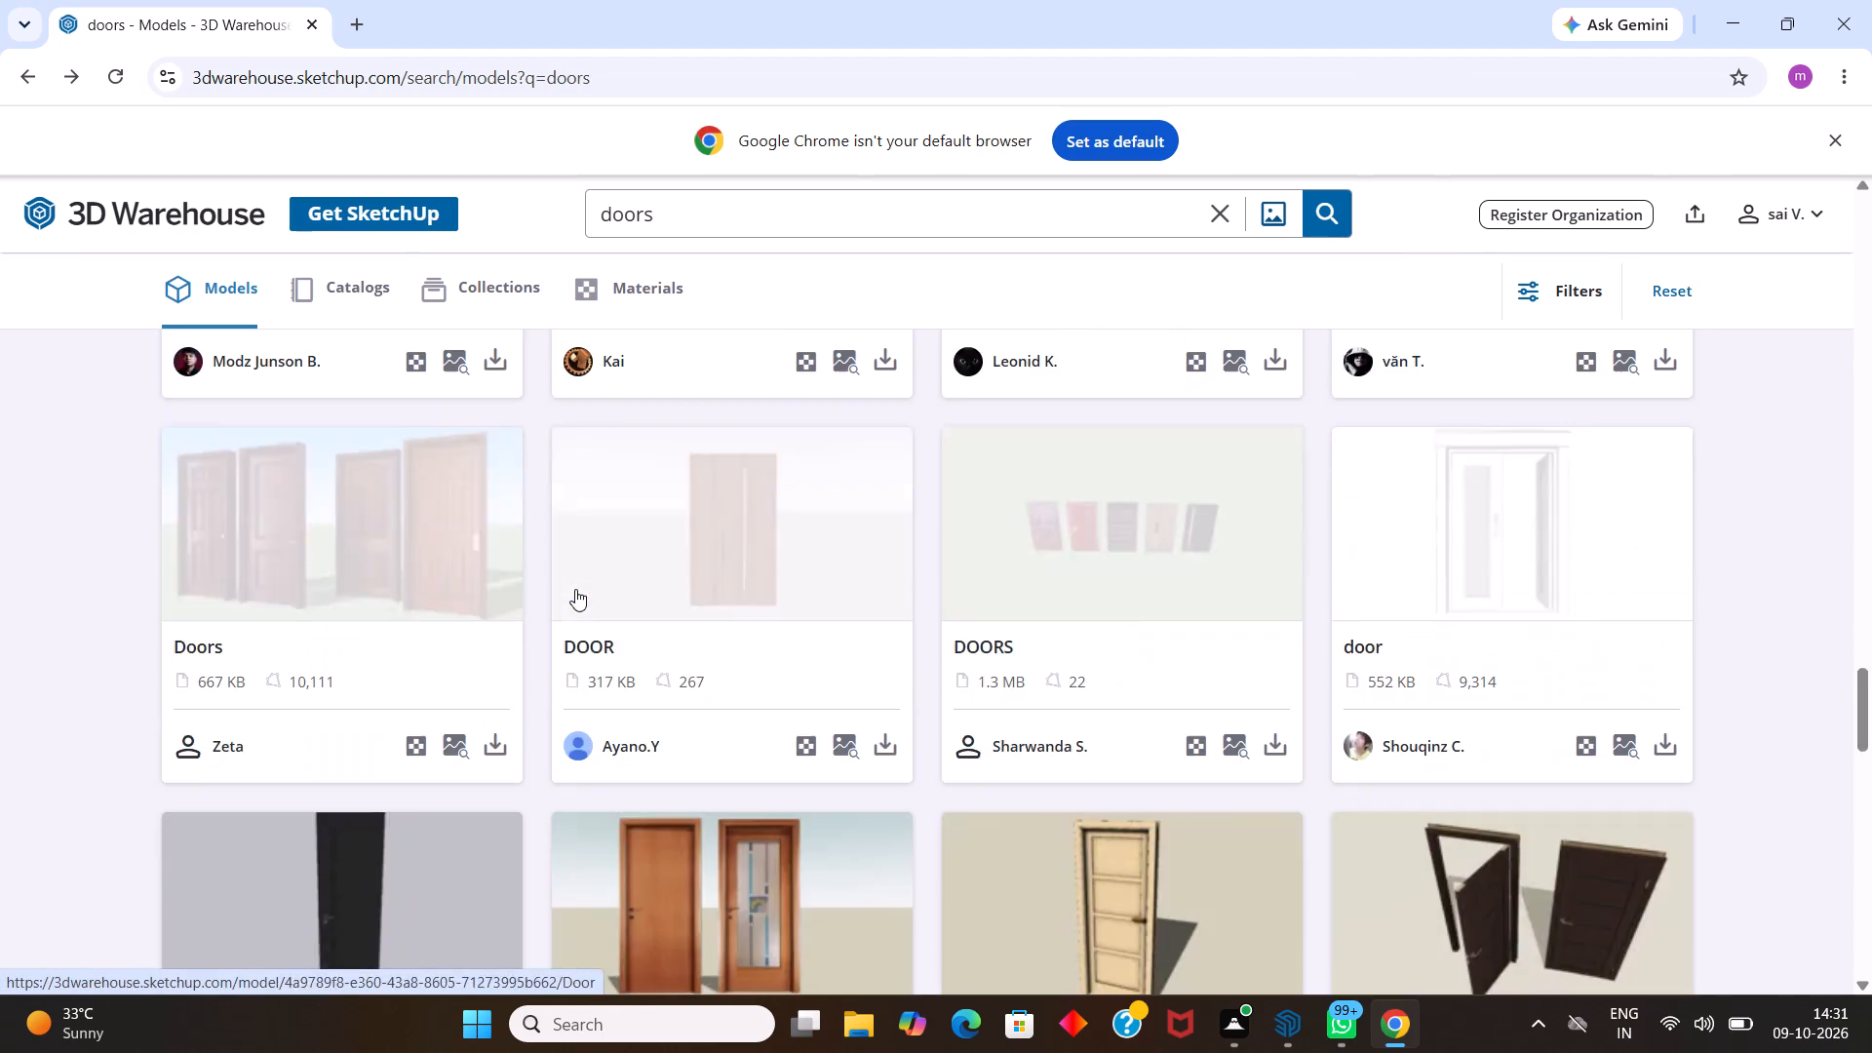
scroll(574, 587, "down", 18)
scroll(573, 587, "up", 5)
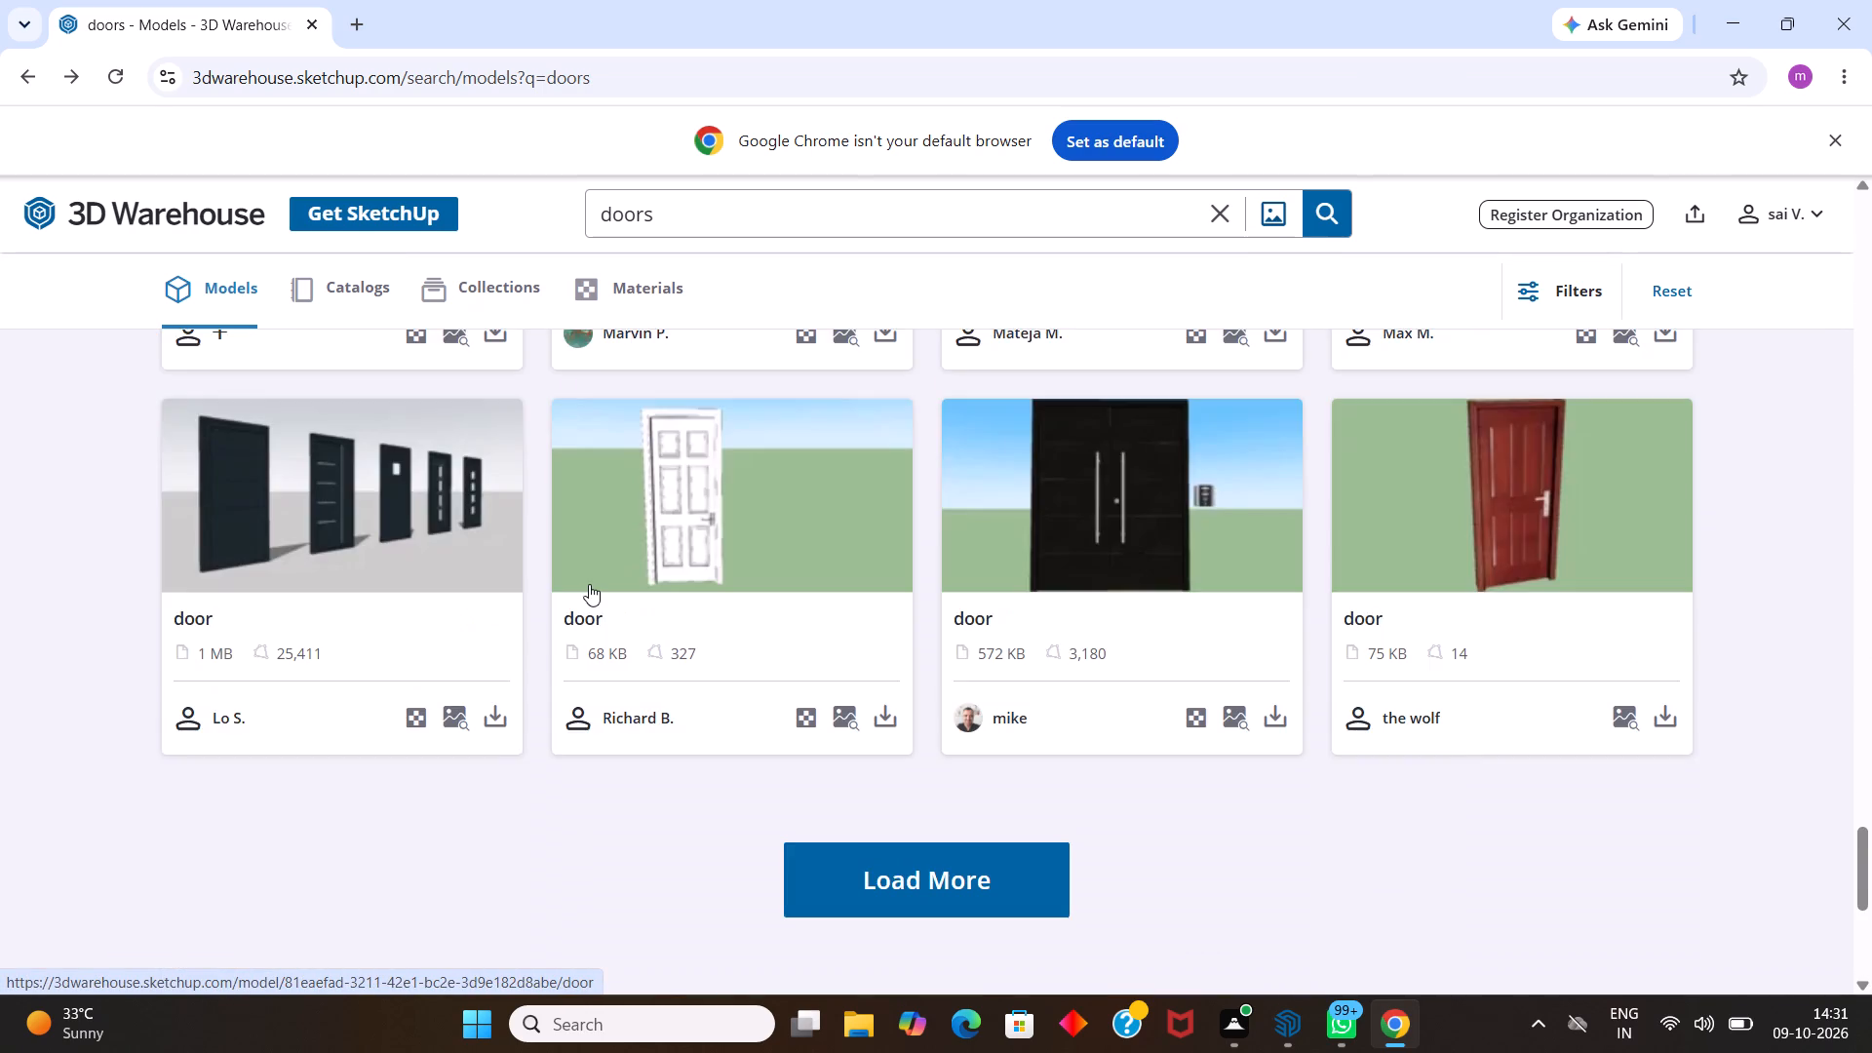
scroll(589, 584, "up", 5)
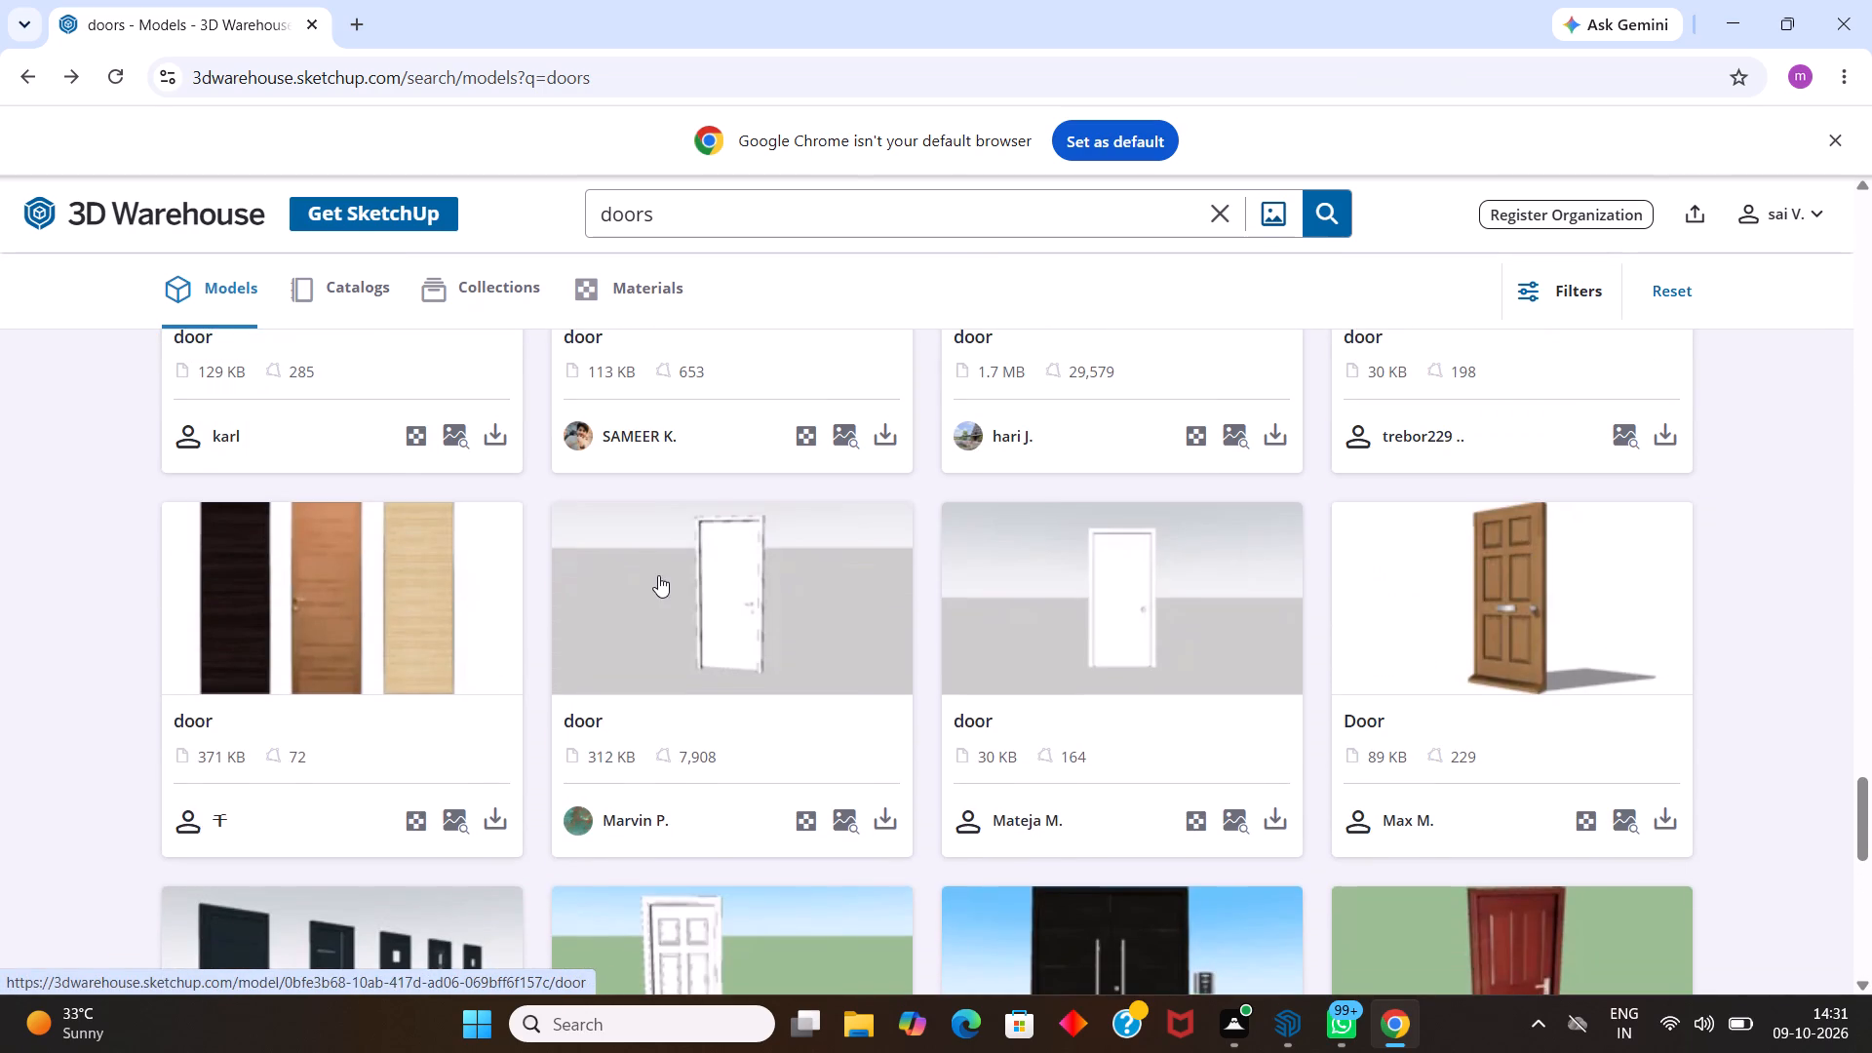
scroll(658, 575, "up", 1)
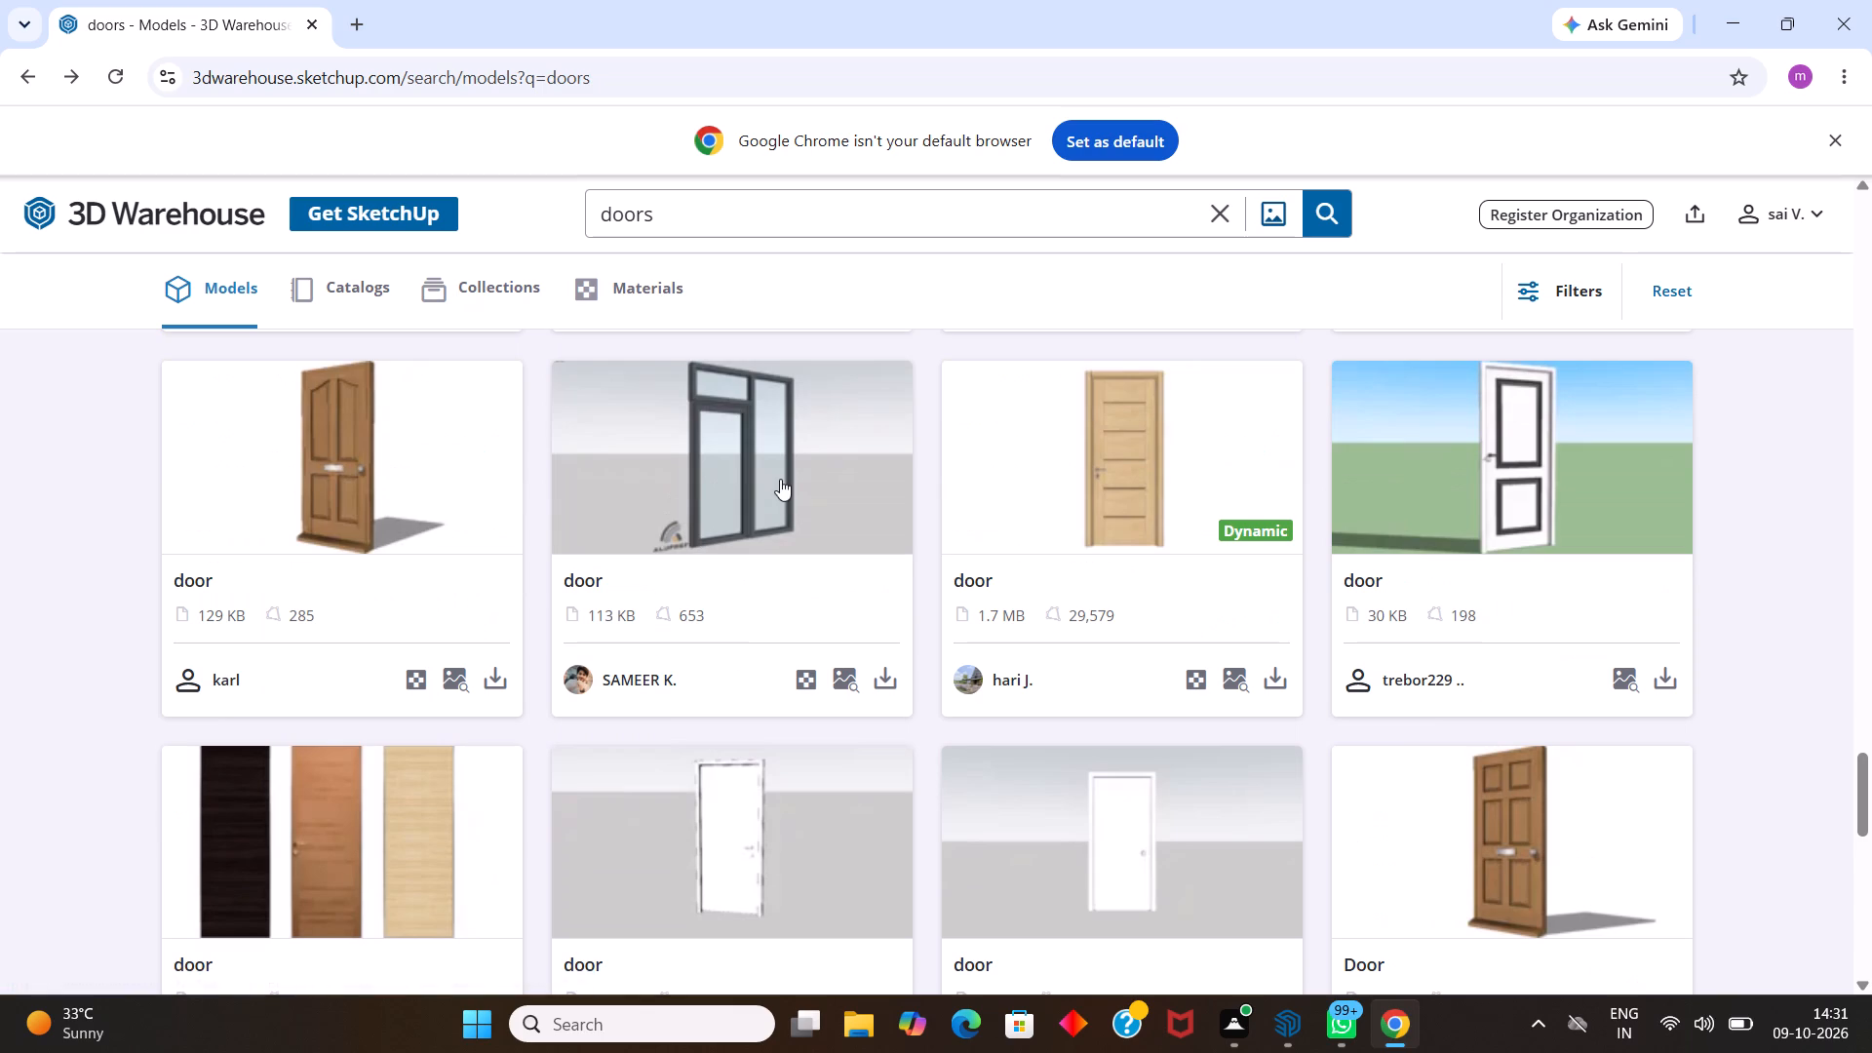
scroll(779, 468, "up", 9)
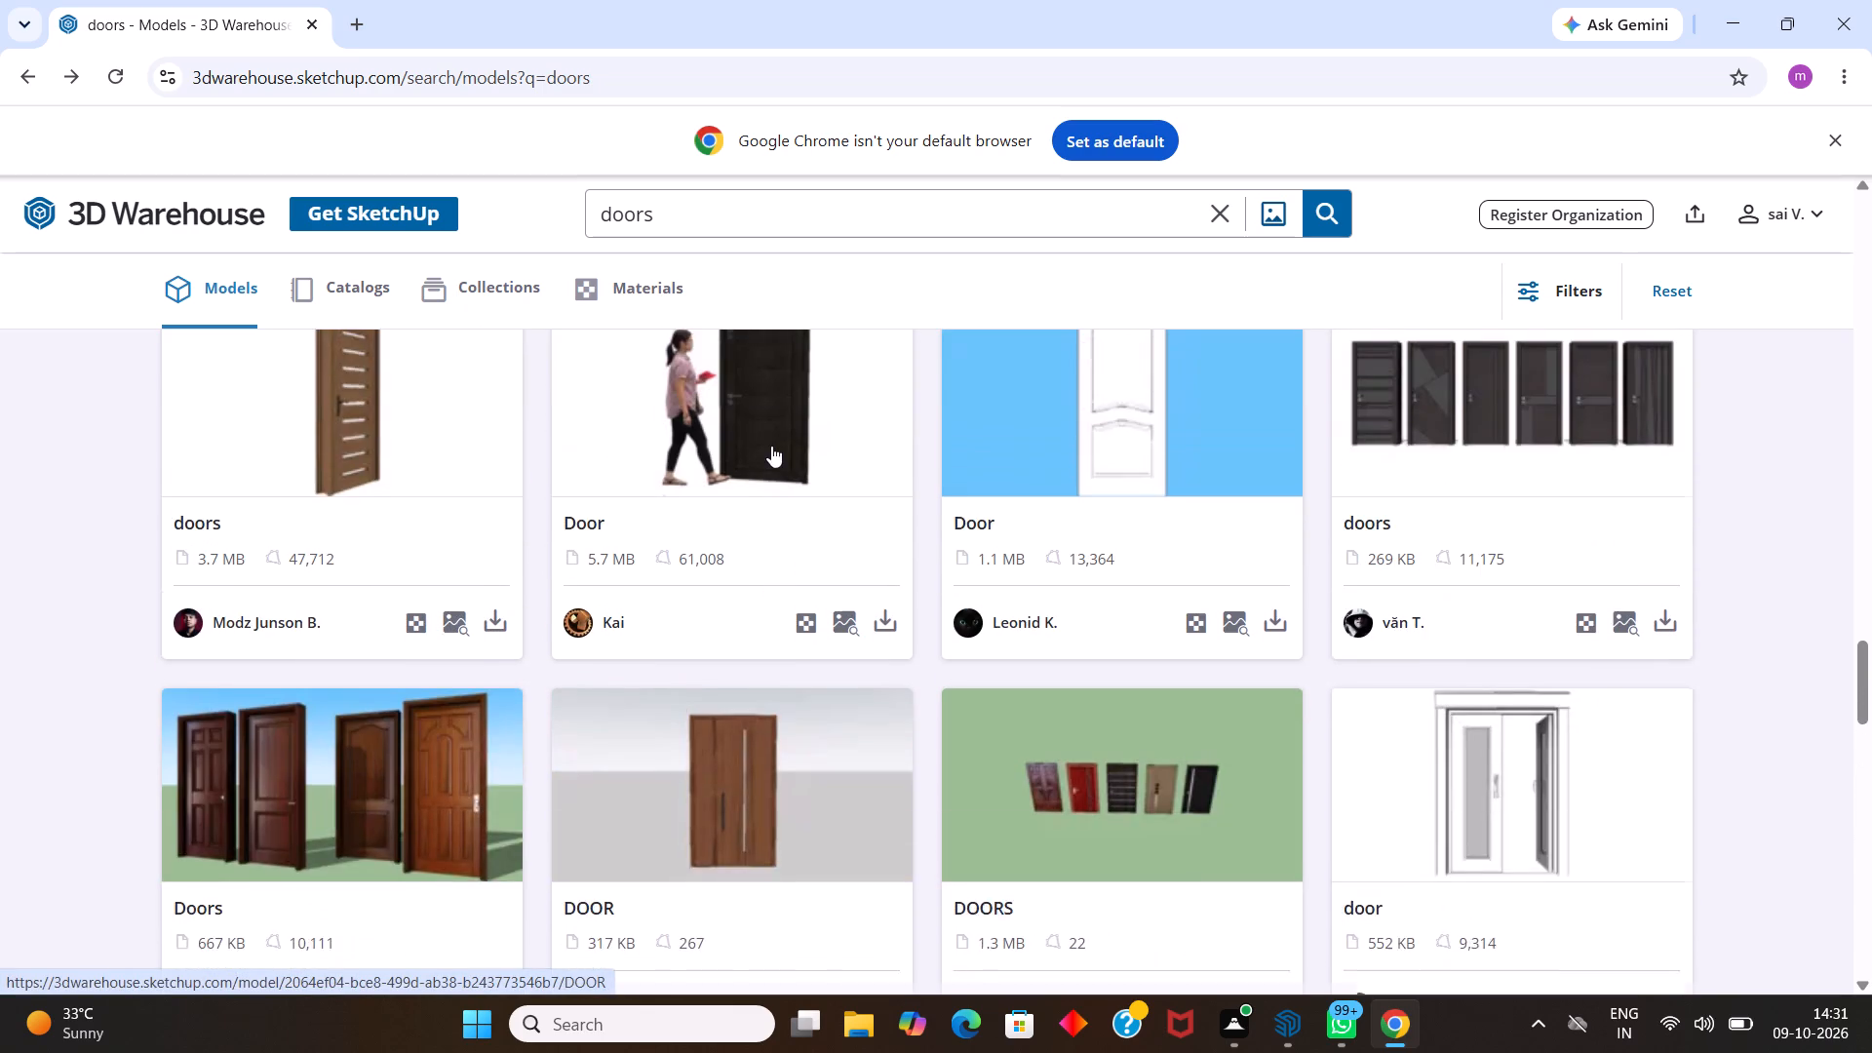
scroll(771, 446, "down", 1)
scroll(771, 445, "up", 3)
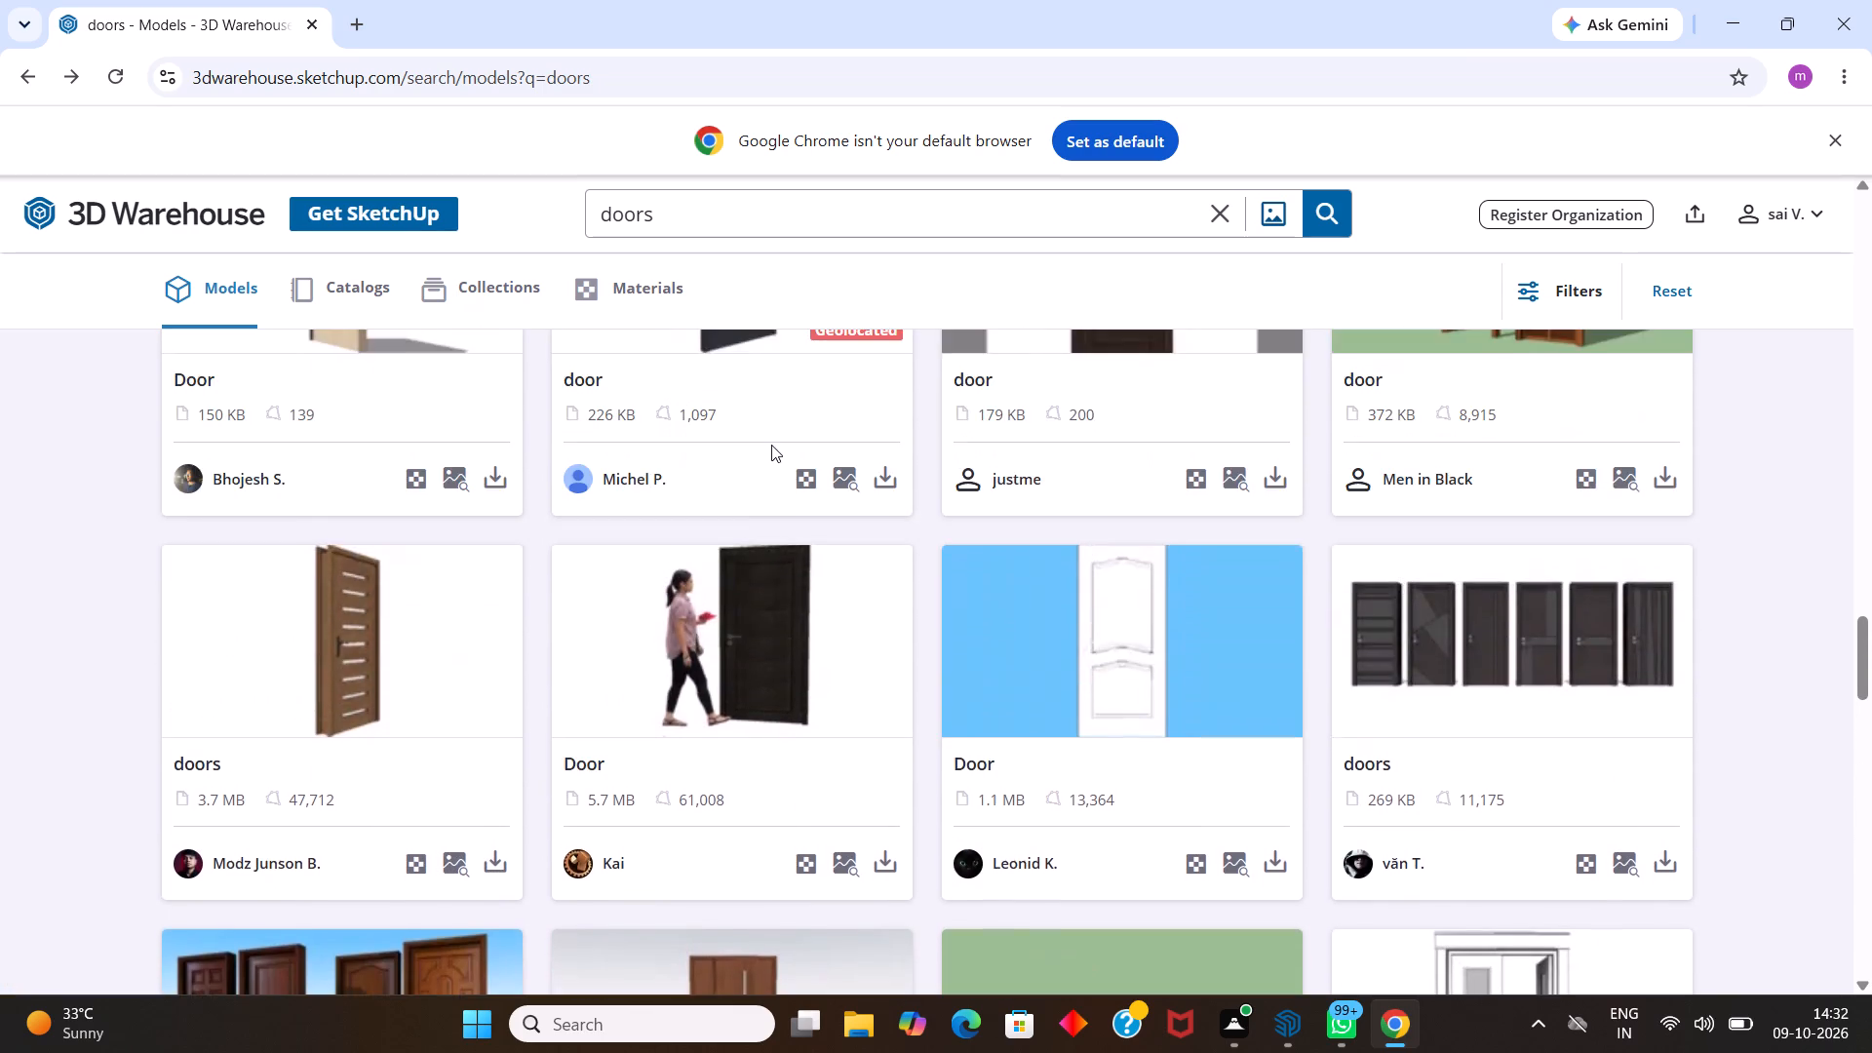
scroll(771, 445, "up", 13)
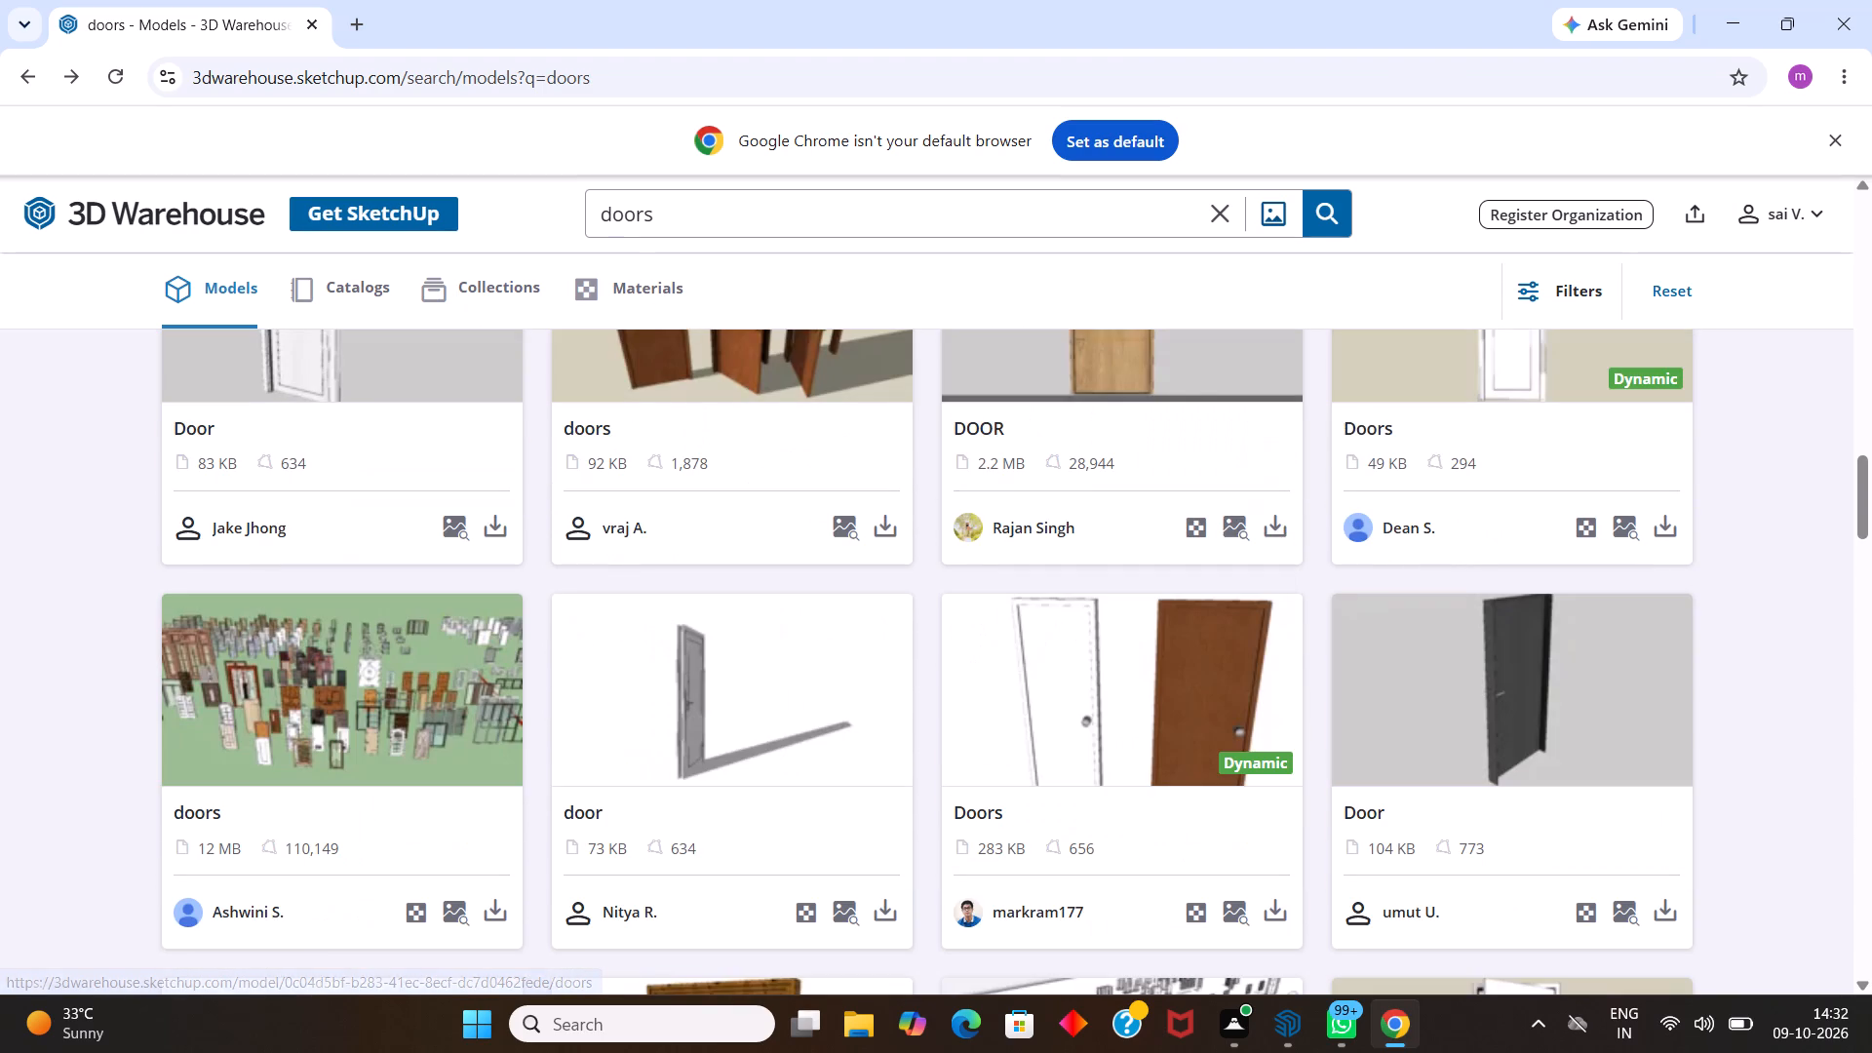
Refine the 3D Warehouse search to glass doors.
left_click(597, 223)
key("g")
key("l")
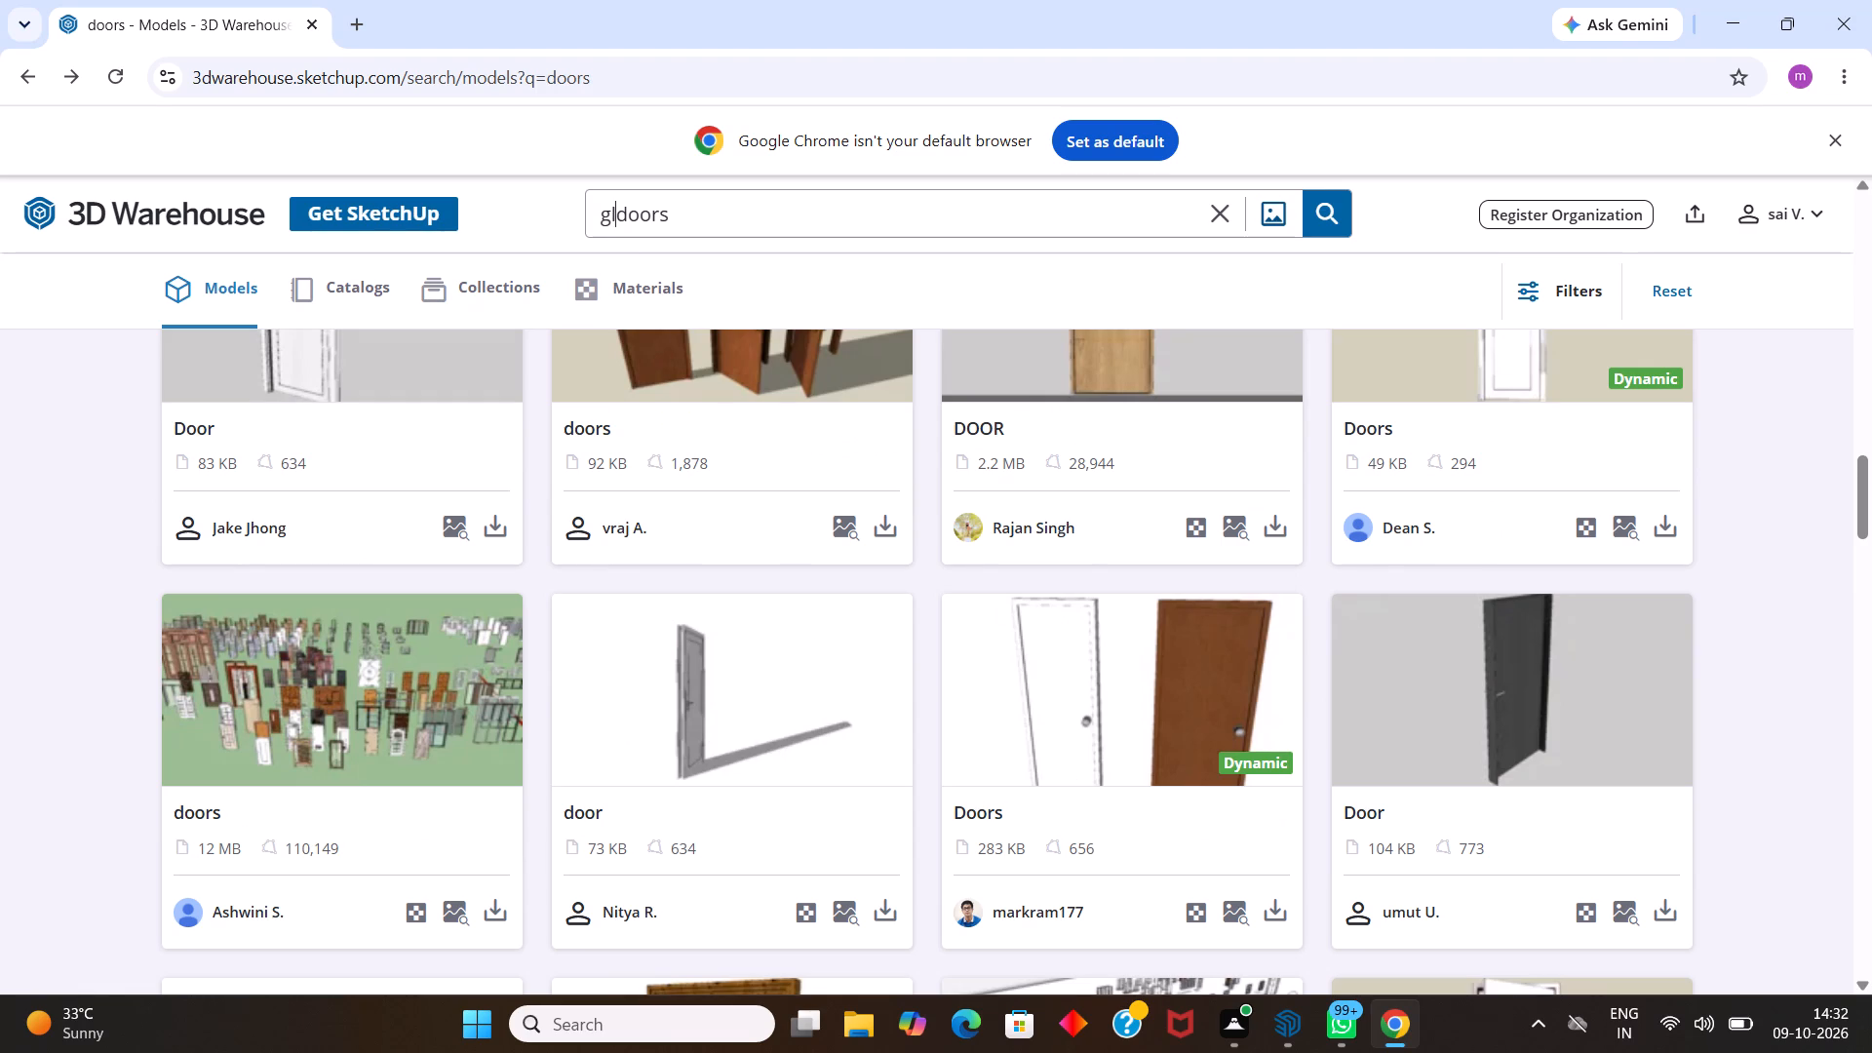
key("a")
key("s")
key("s")
key("space")
key("Return")
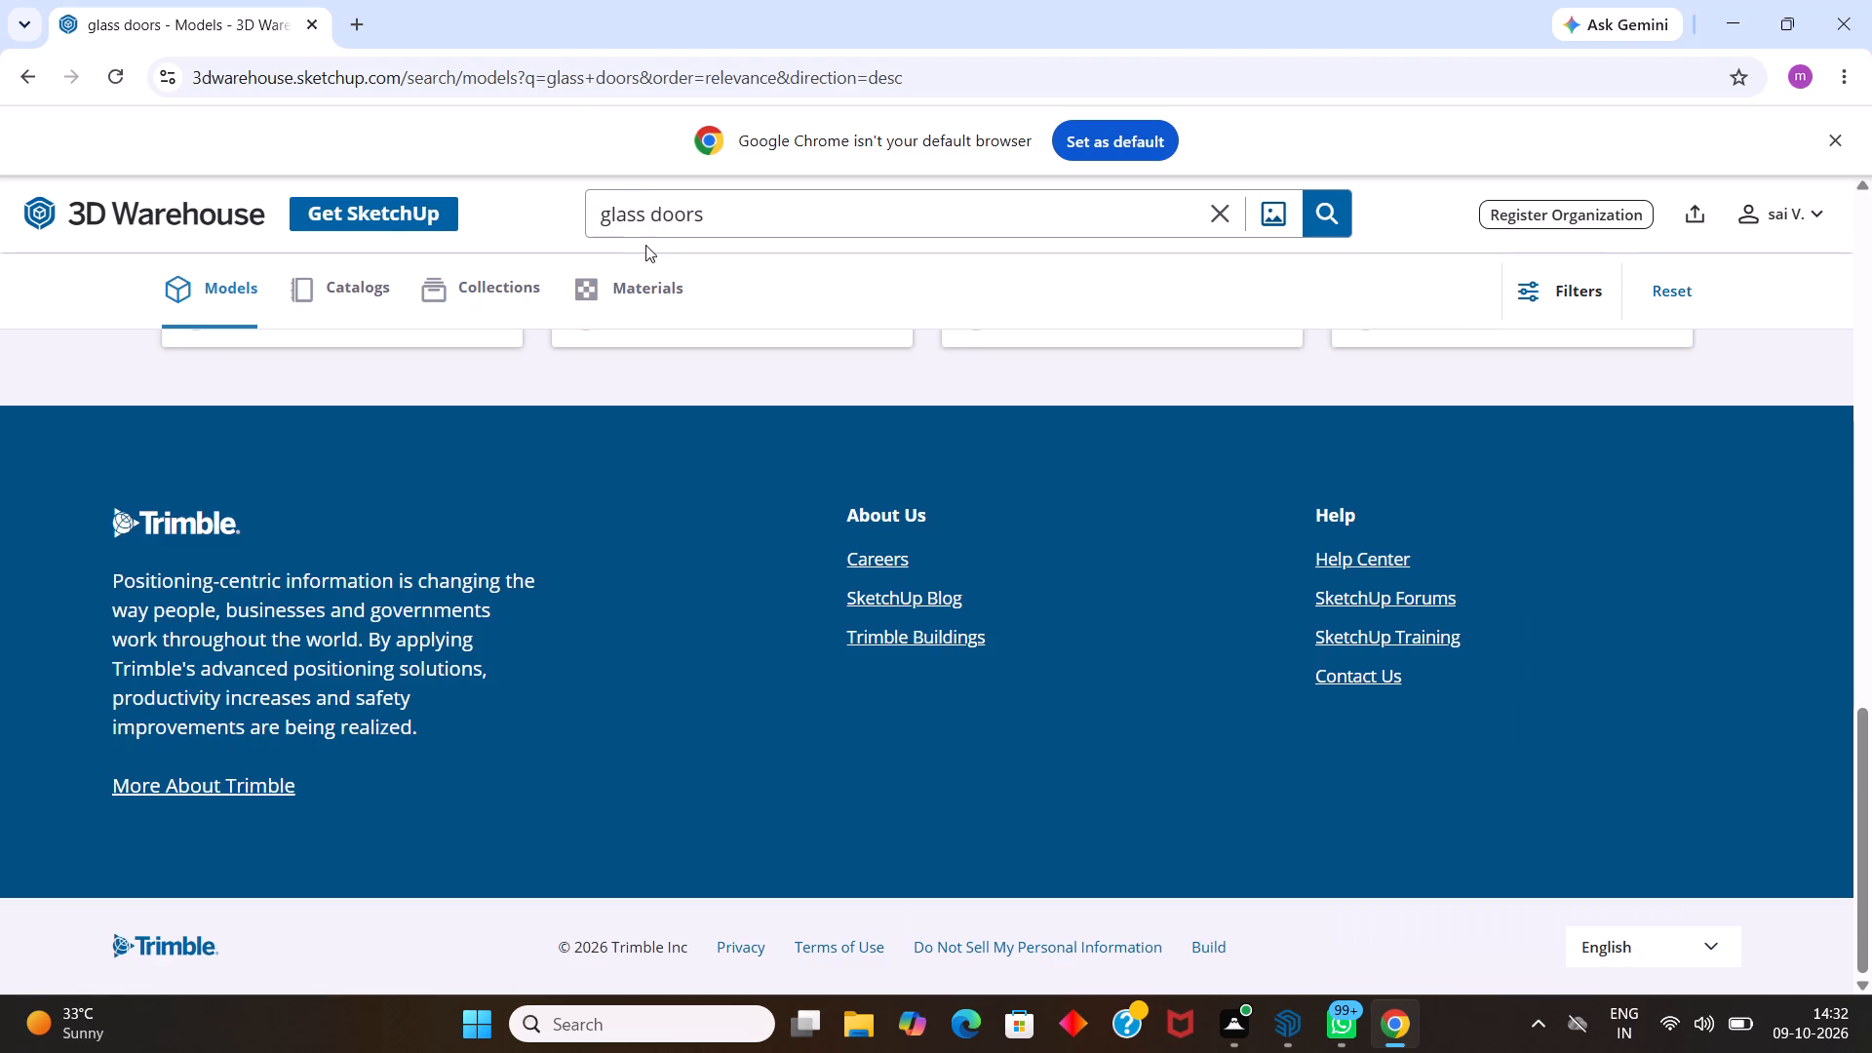
Browse the glass doors search results for a double-leaf model suited to the doorway opening.
scroll(687, 287, "up", 7)
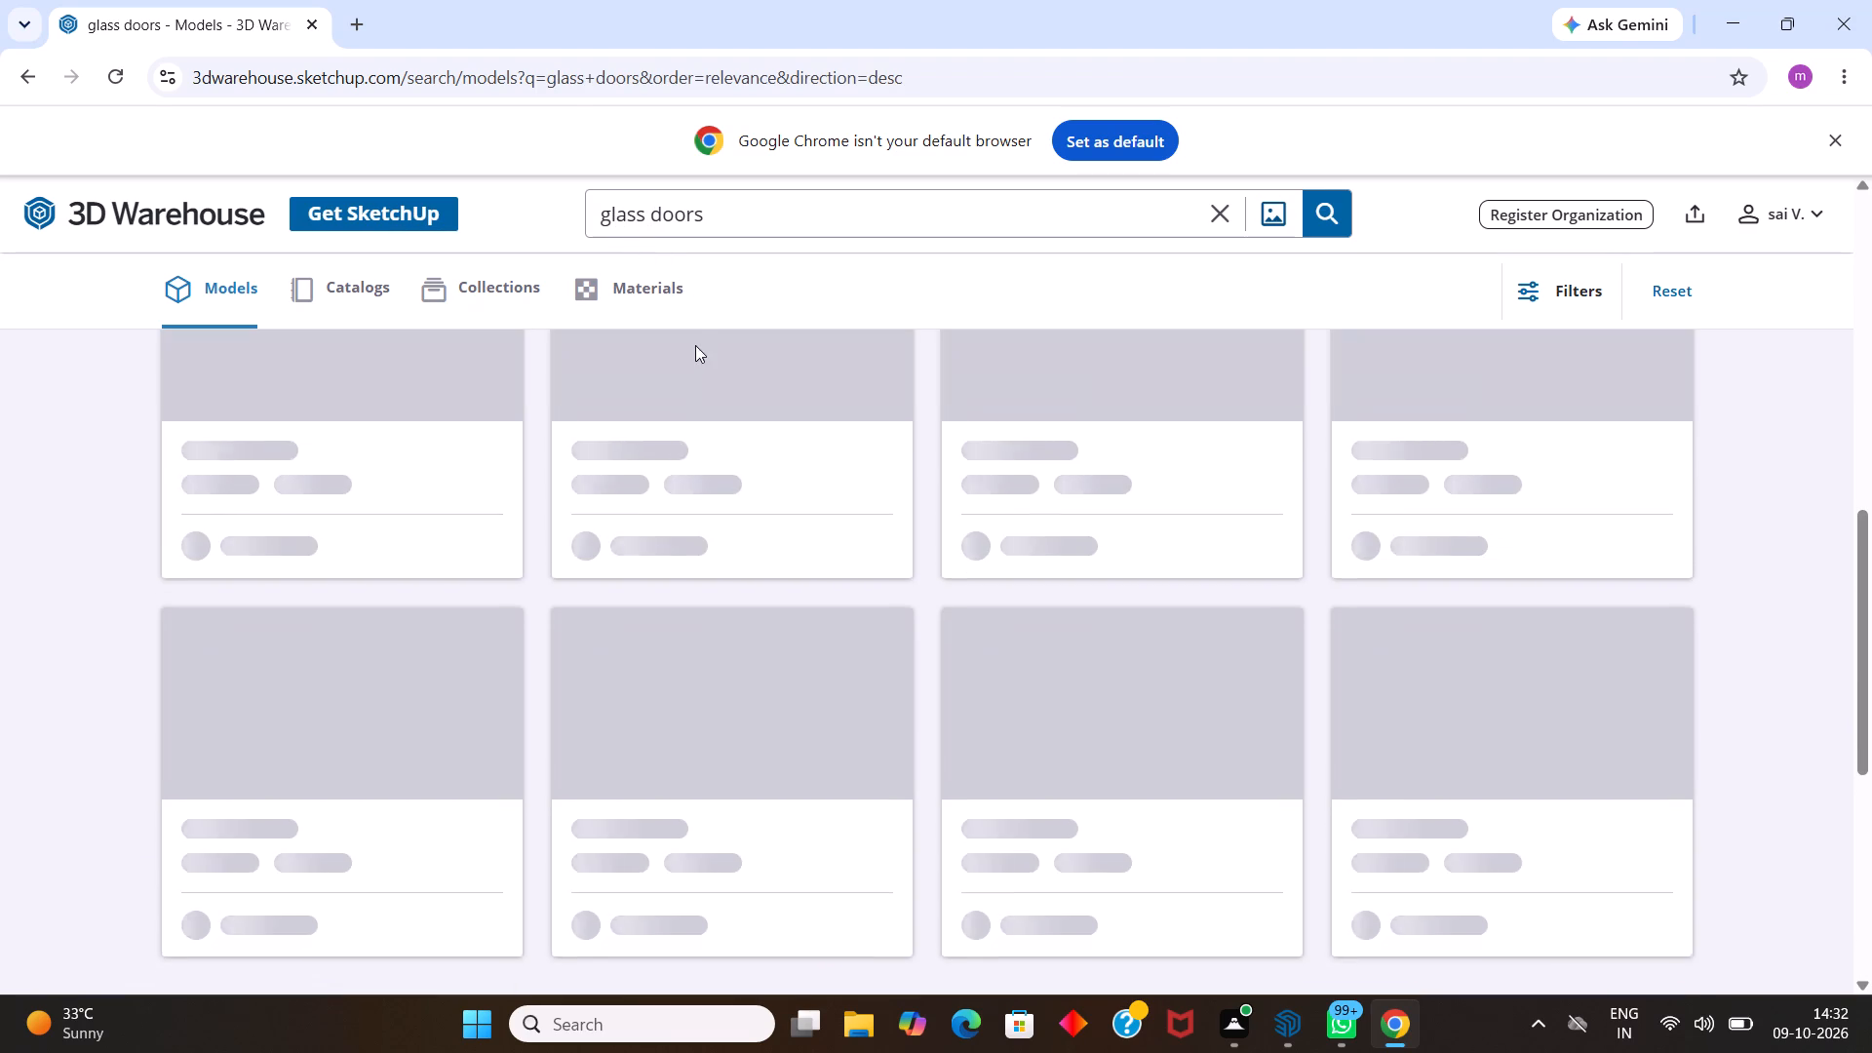
scroll(695, 345, "up", 7)
scroll(715, 474, "up", 4)
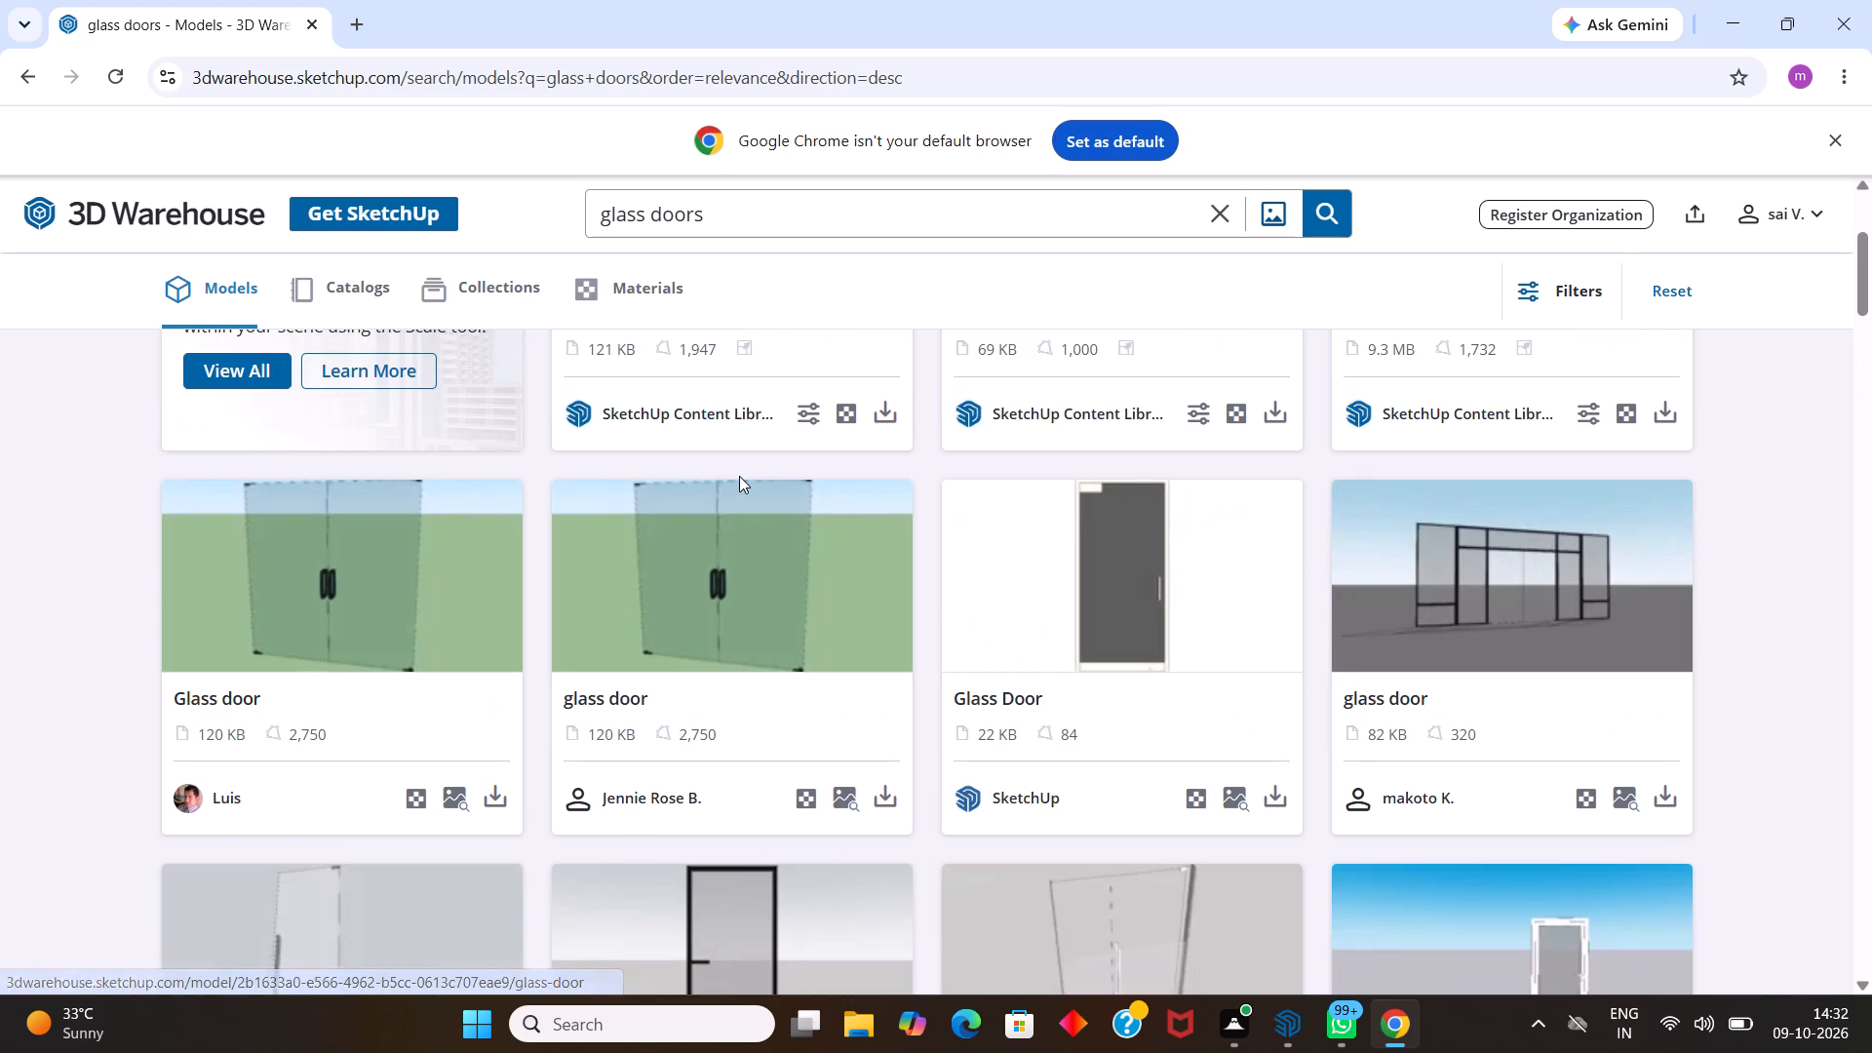
scroll(748, 480, "up", 5)
scroll(774, 516, "down", 7)
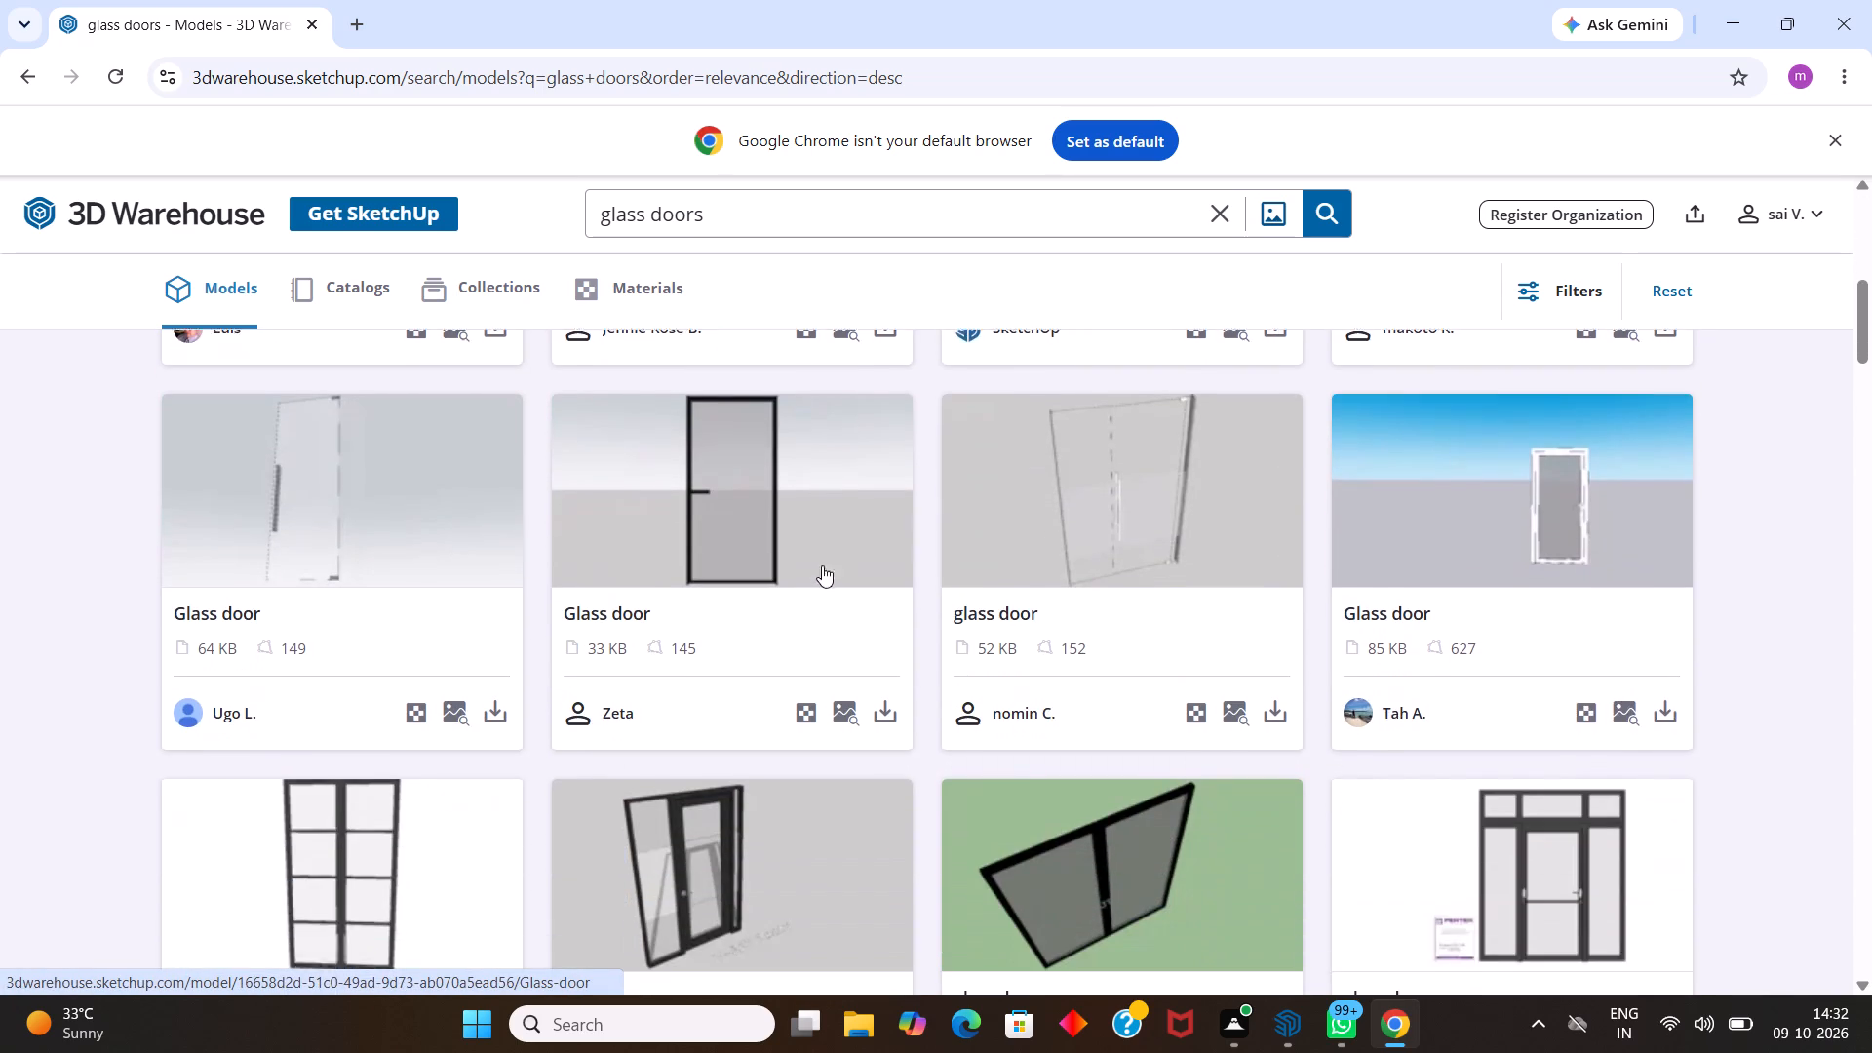
scroll(822, 565, "down", 3)
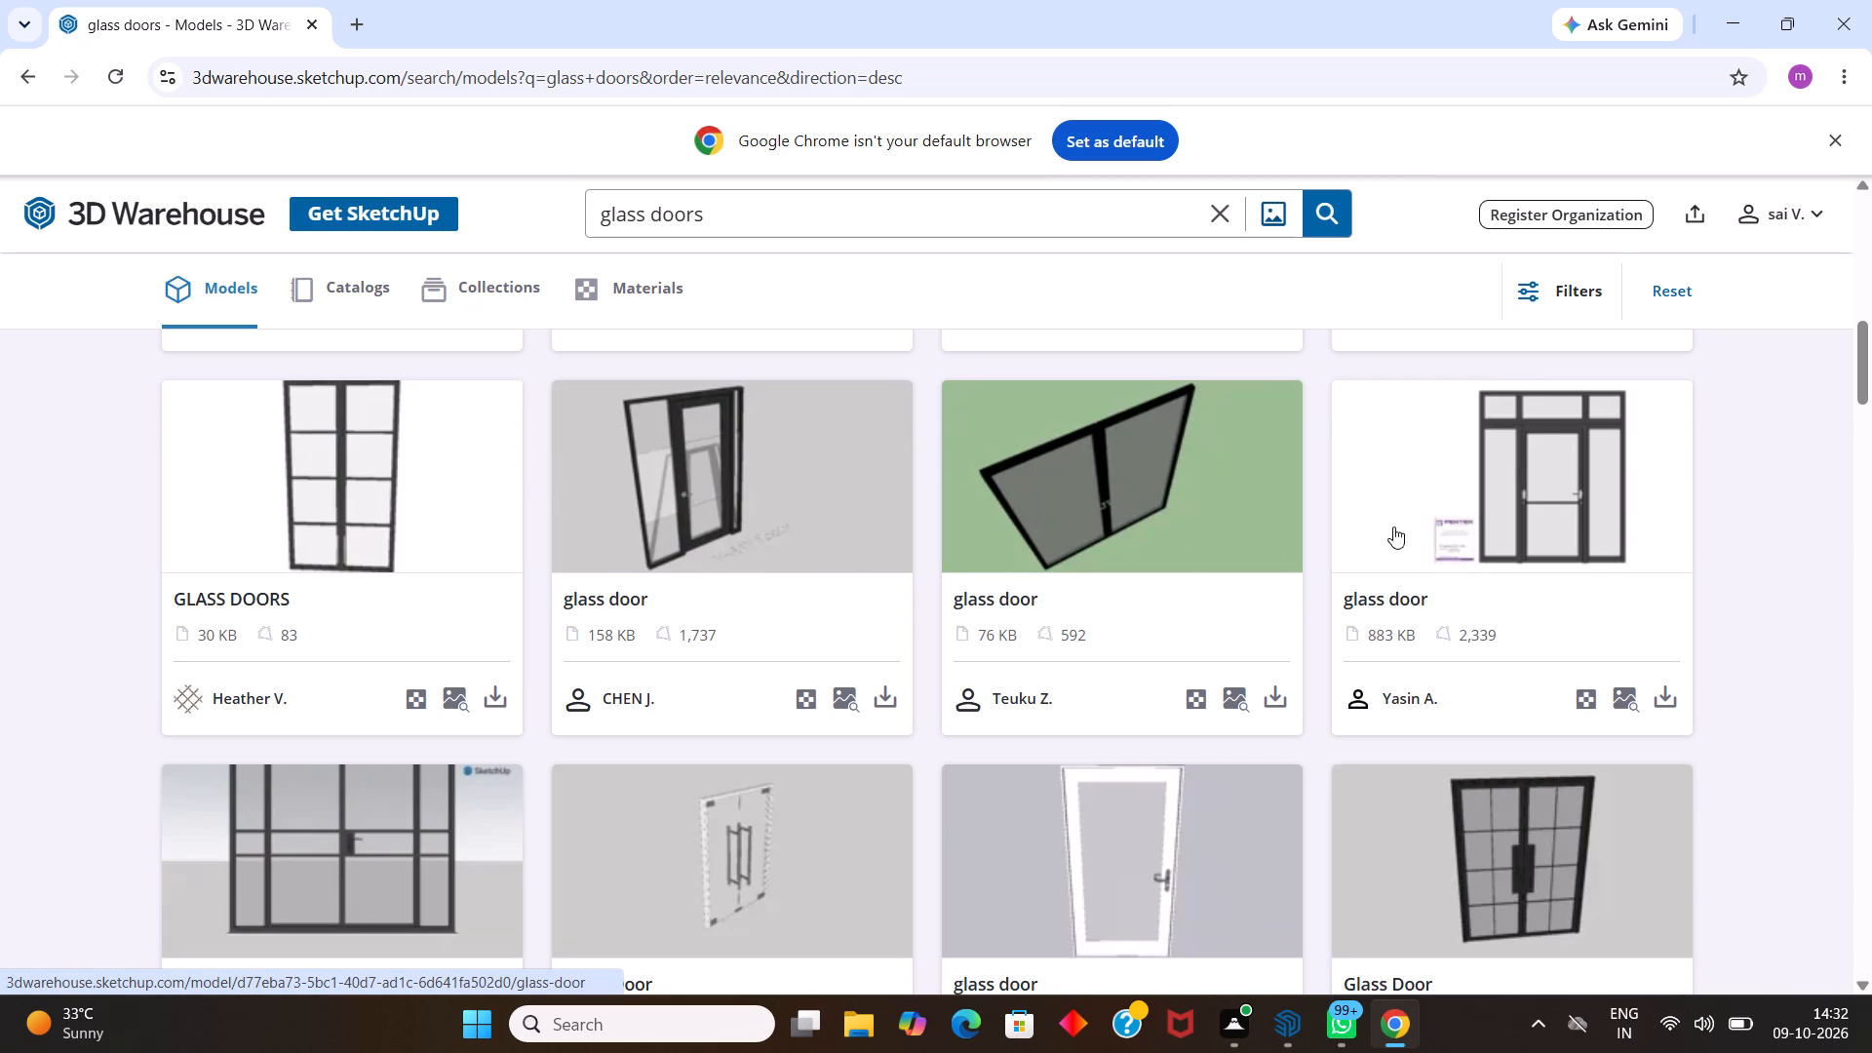
scroll(993, 622, "down", 5)
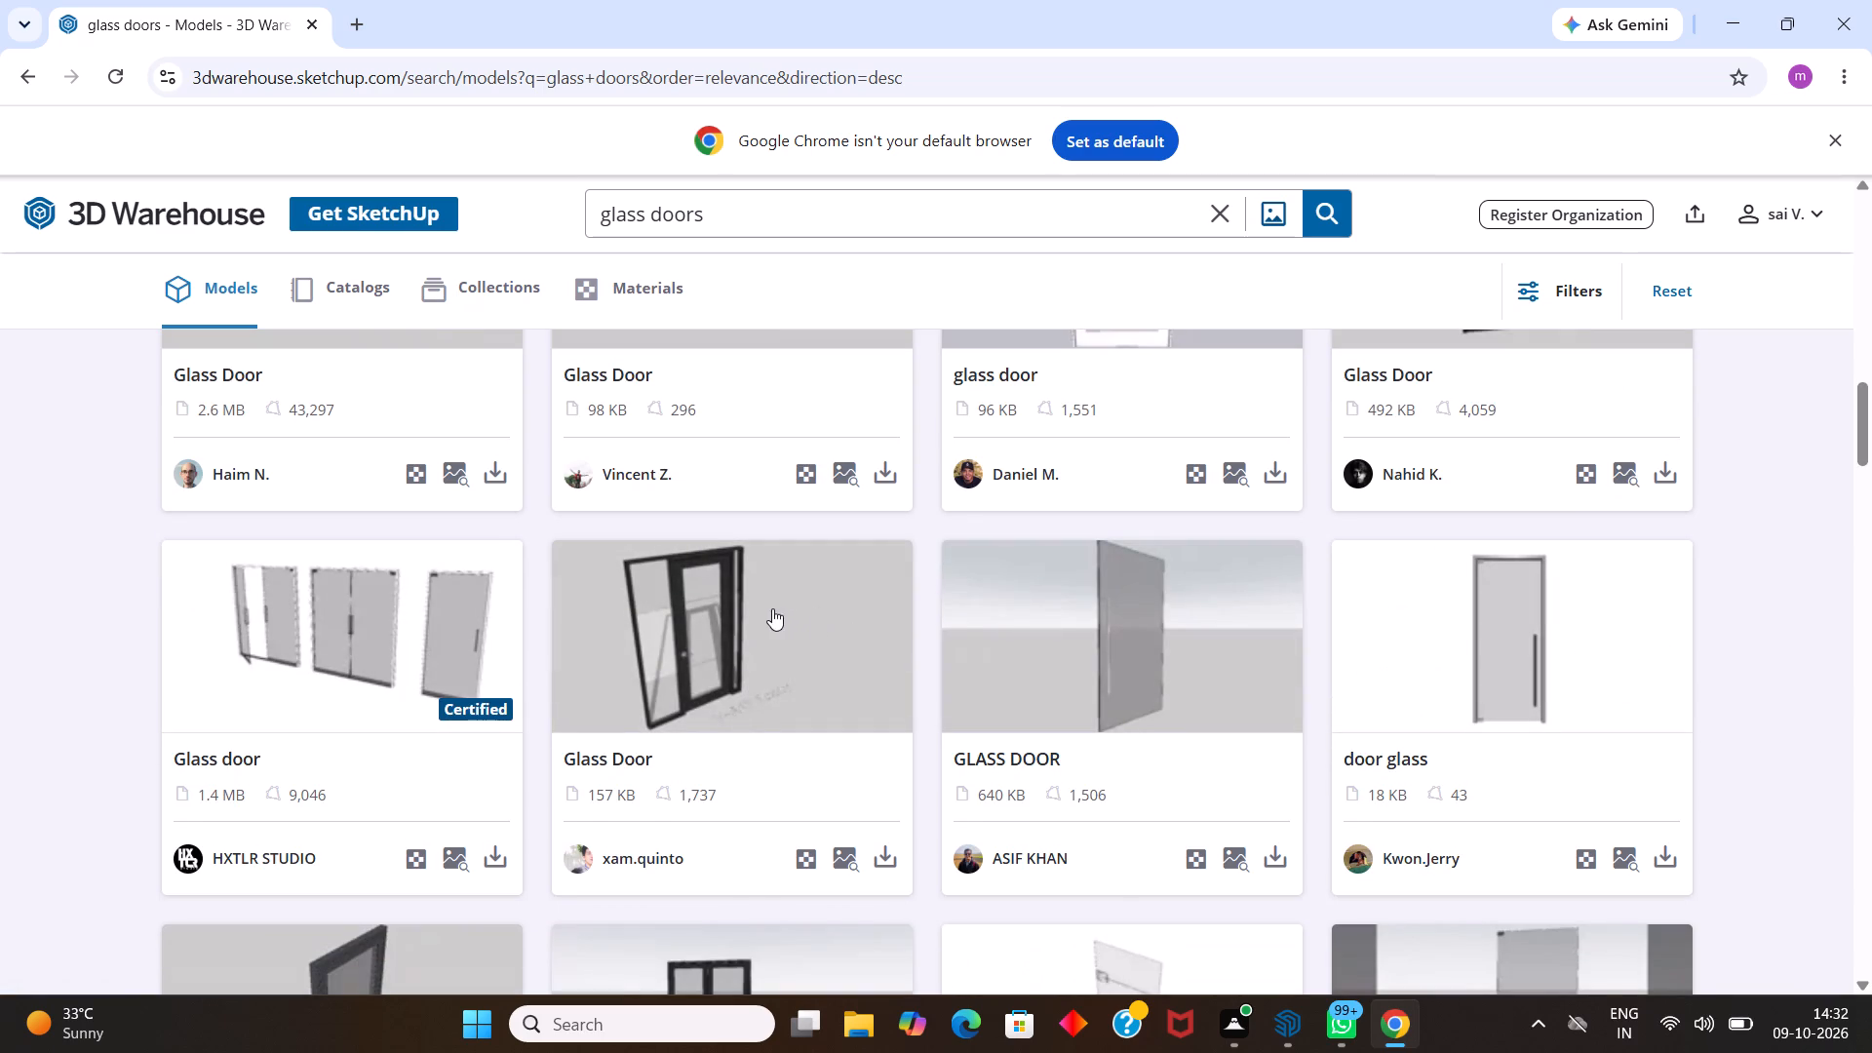
scroll(1014, 618, "down", 4)
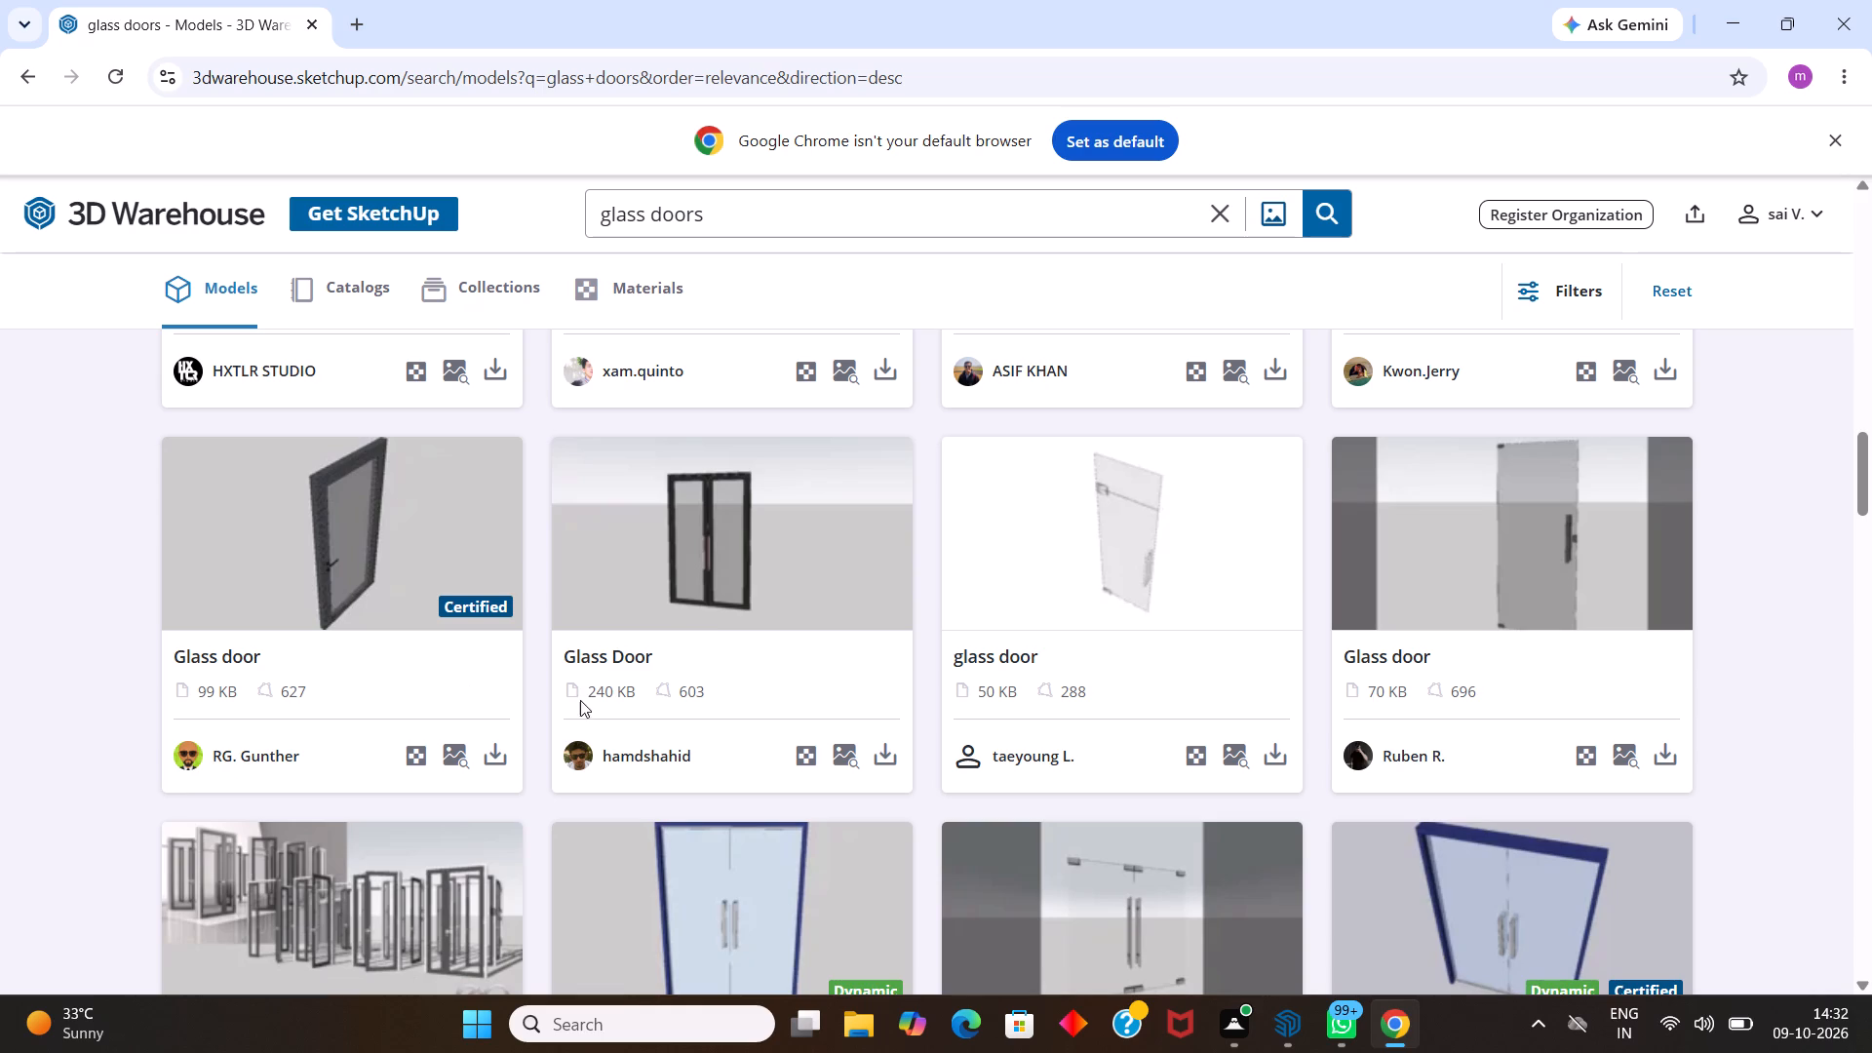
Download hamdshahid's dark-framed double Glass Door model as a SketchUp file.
left_click(707, 602)
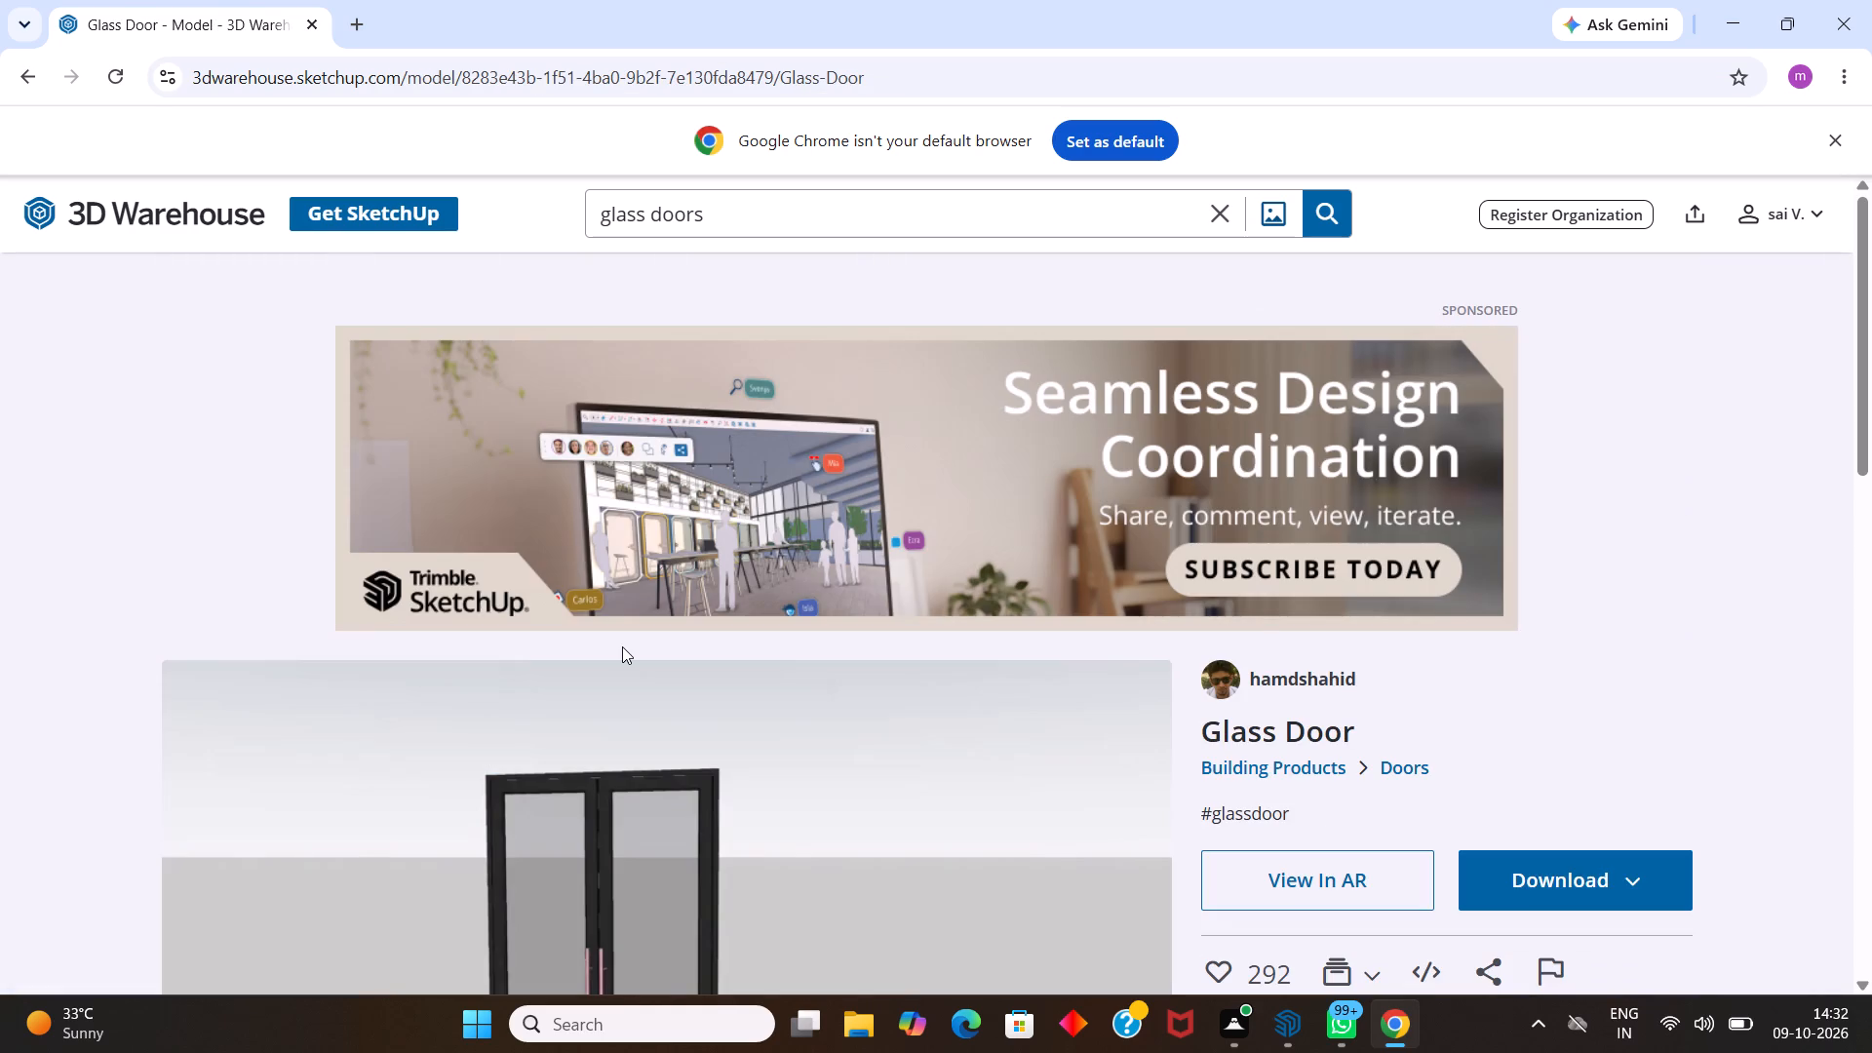
scroll(624, 761, "down", 4)
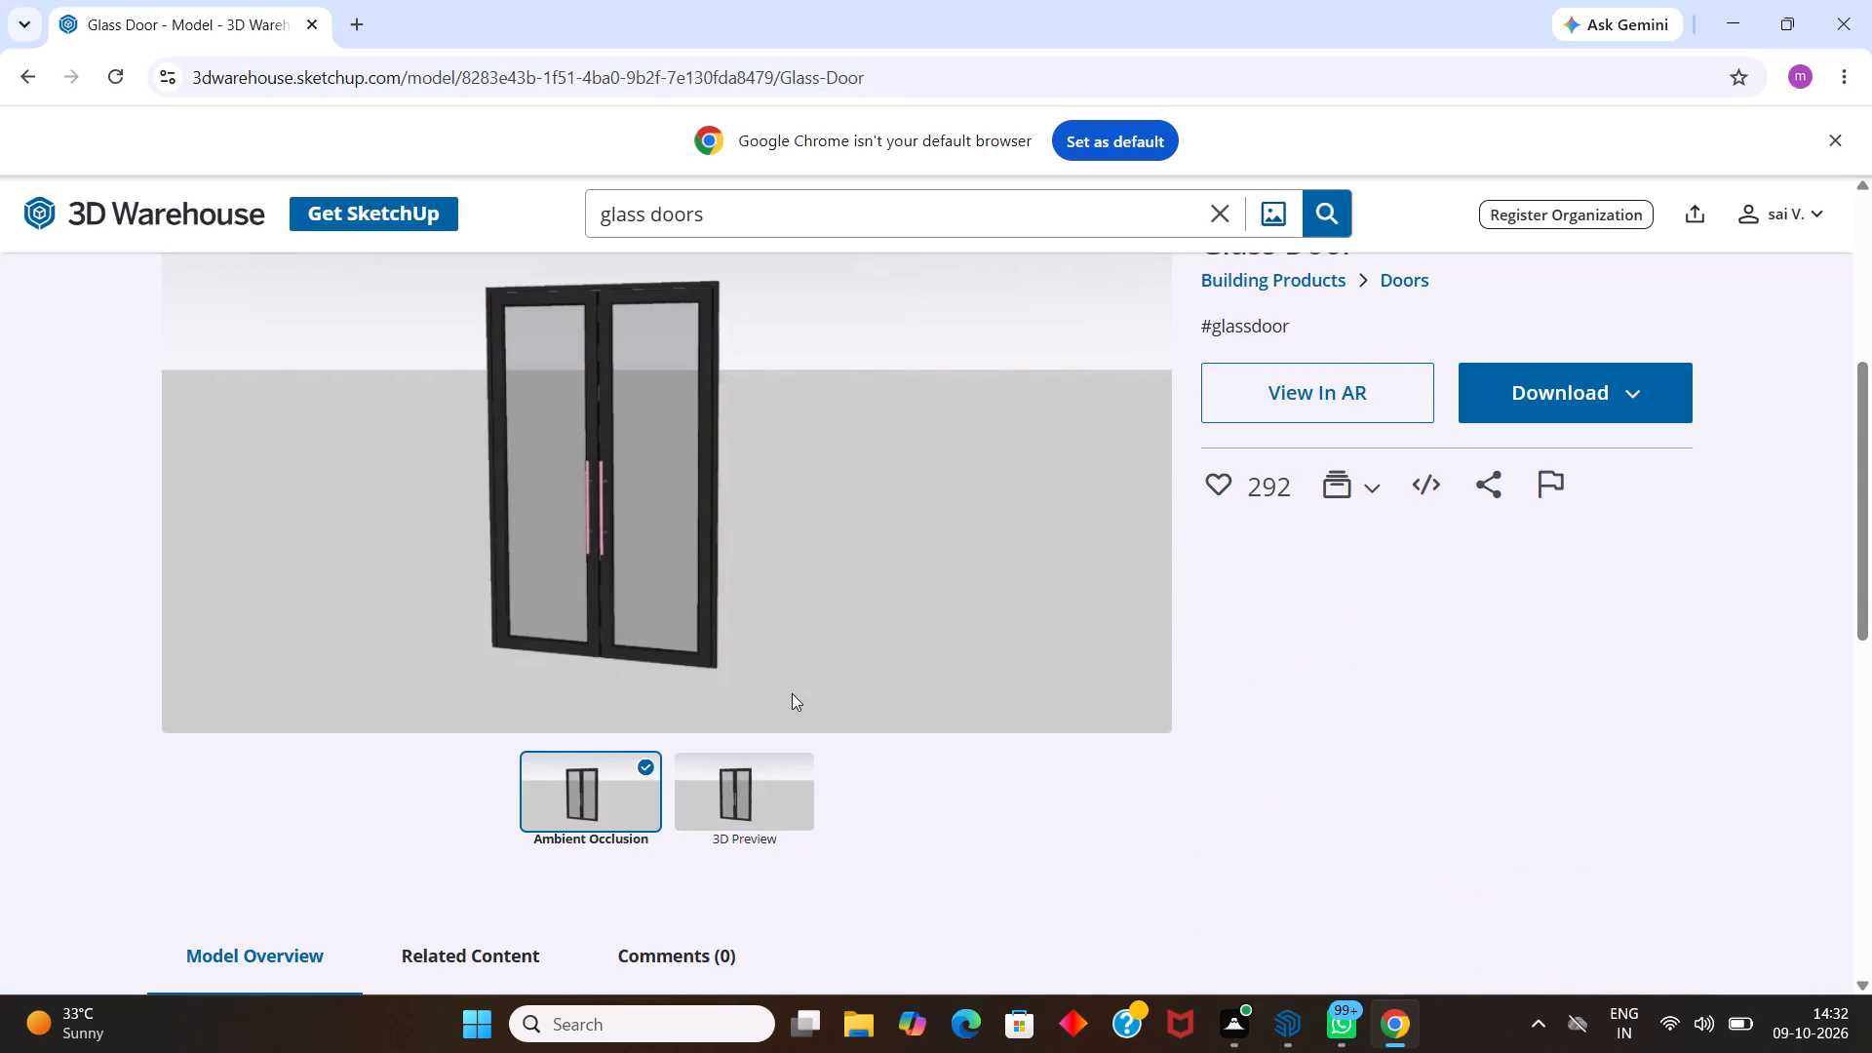
left_click(1577, 382)
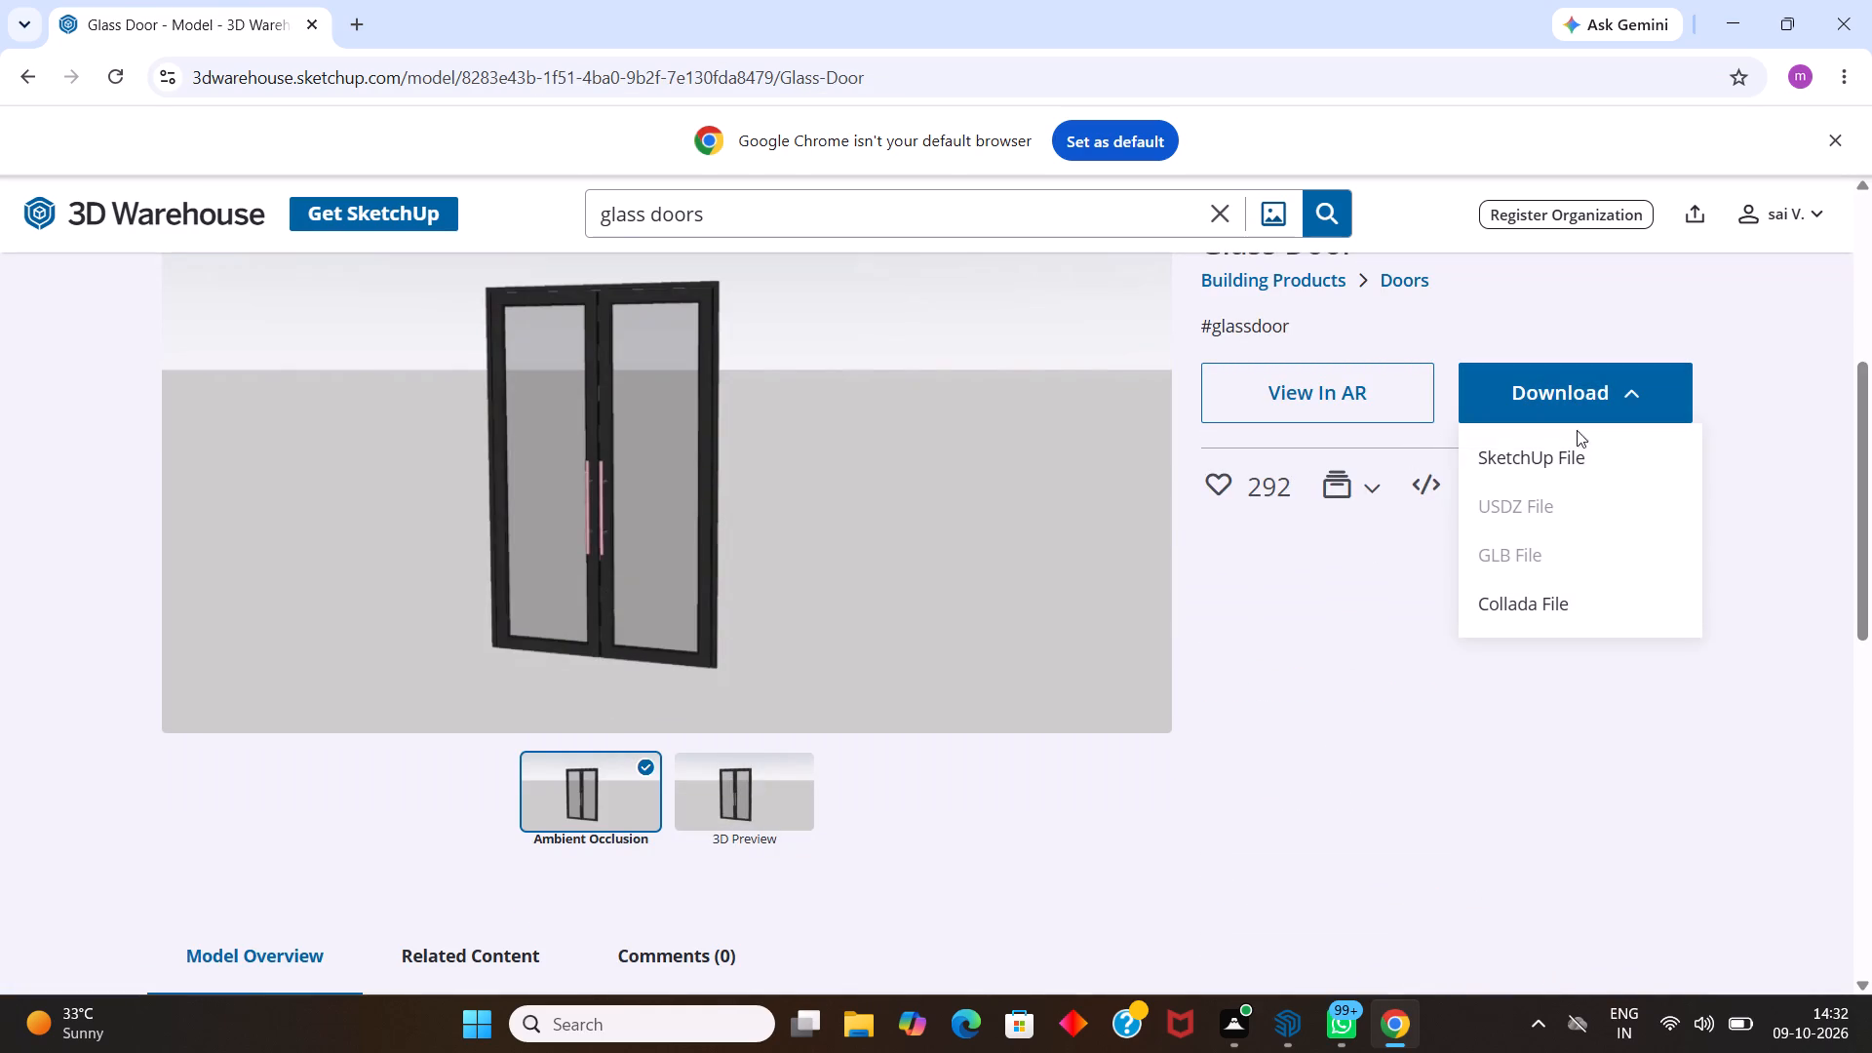
left_click(1573, 443)
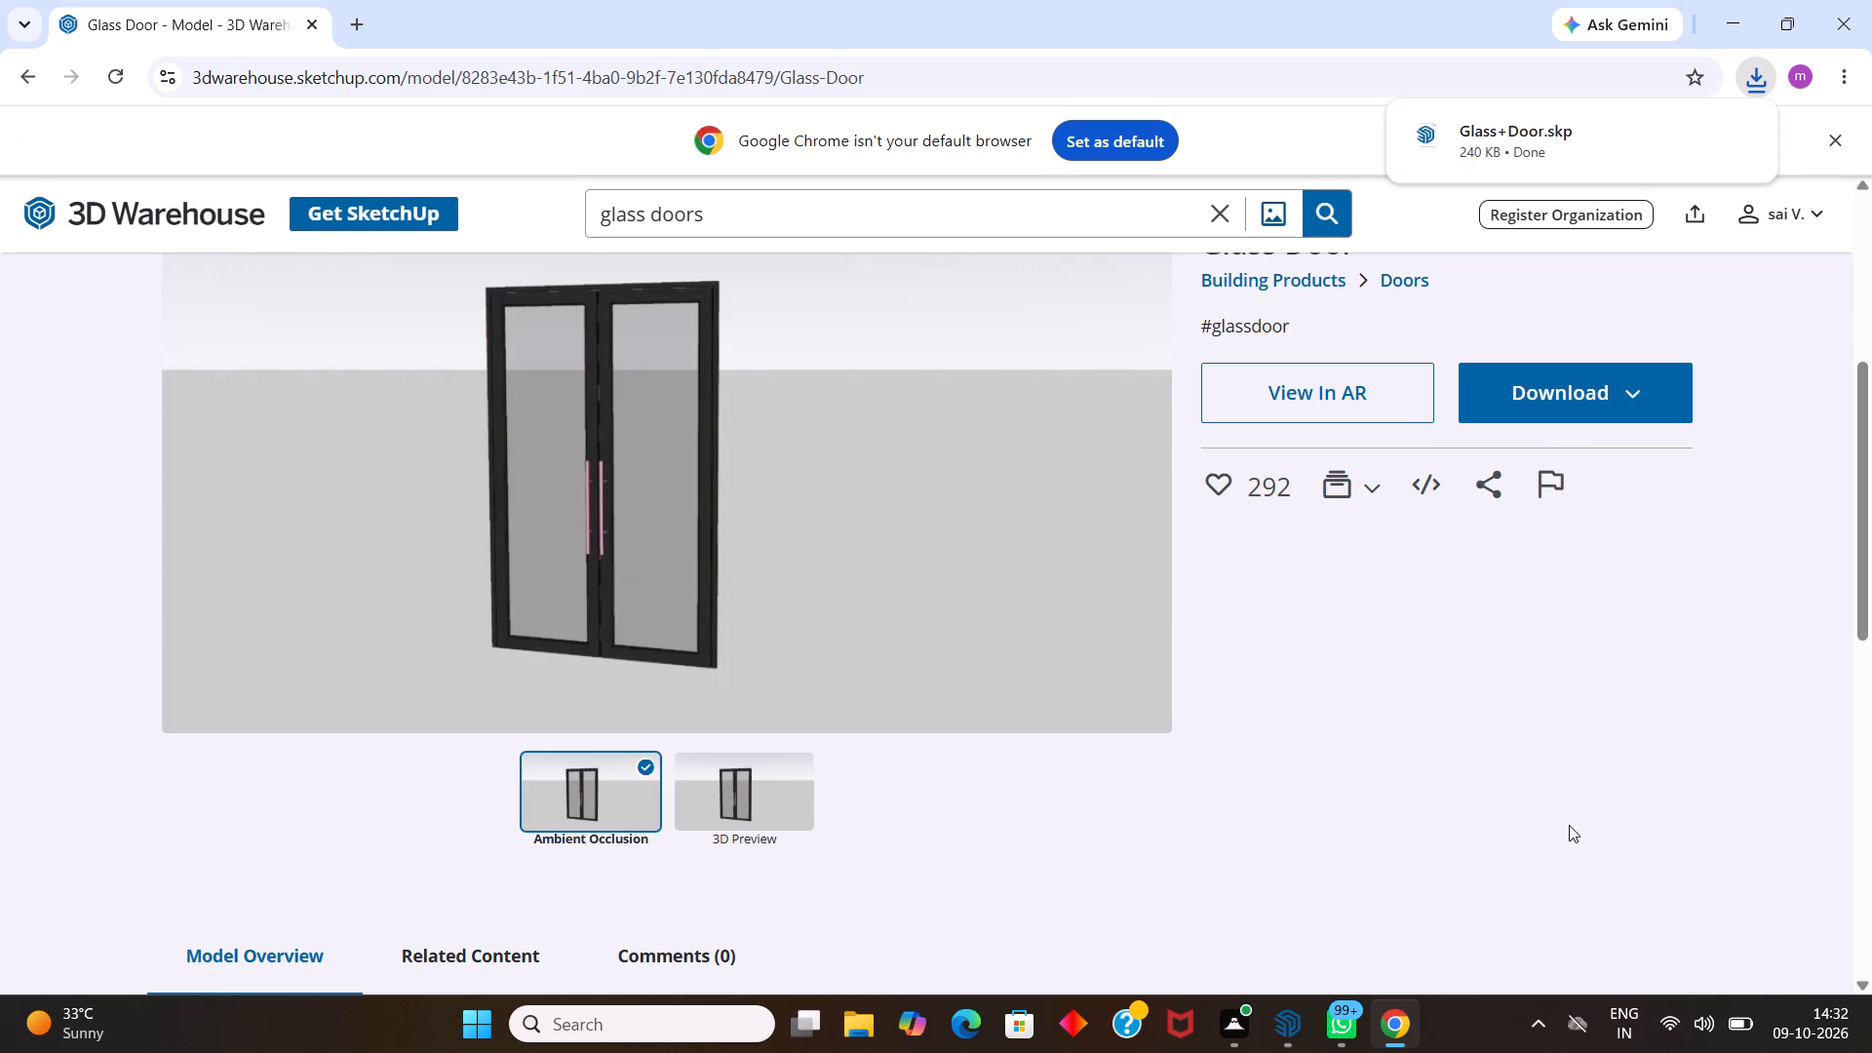
Switch to SketchUp, import Glass+Door from the Downloads folder and place it in open space beside the human figure.
left_click(1298, 1029)
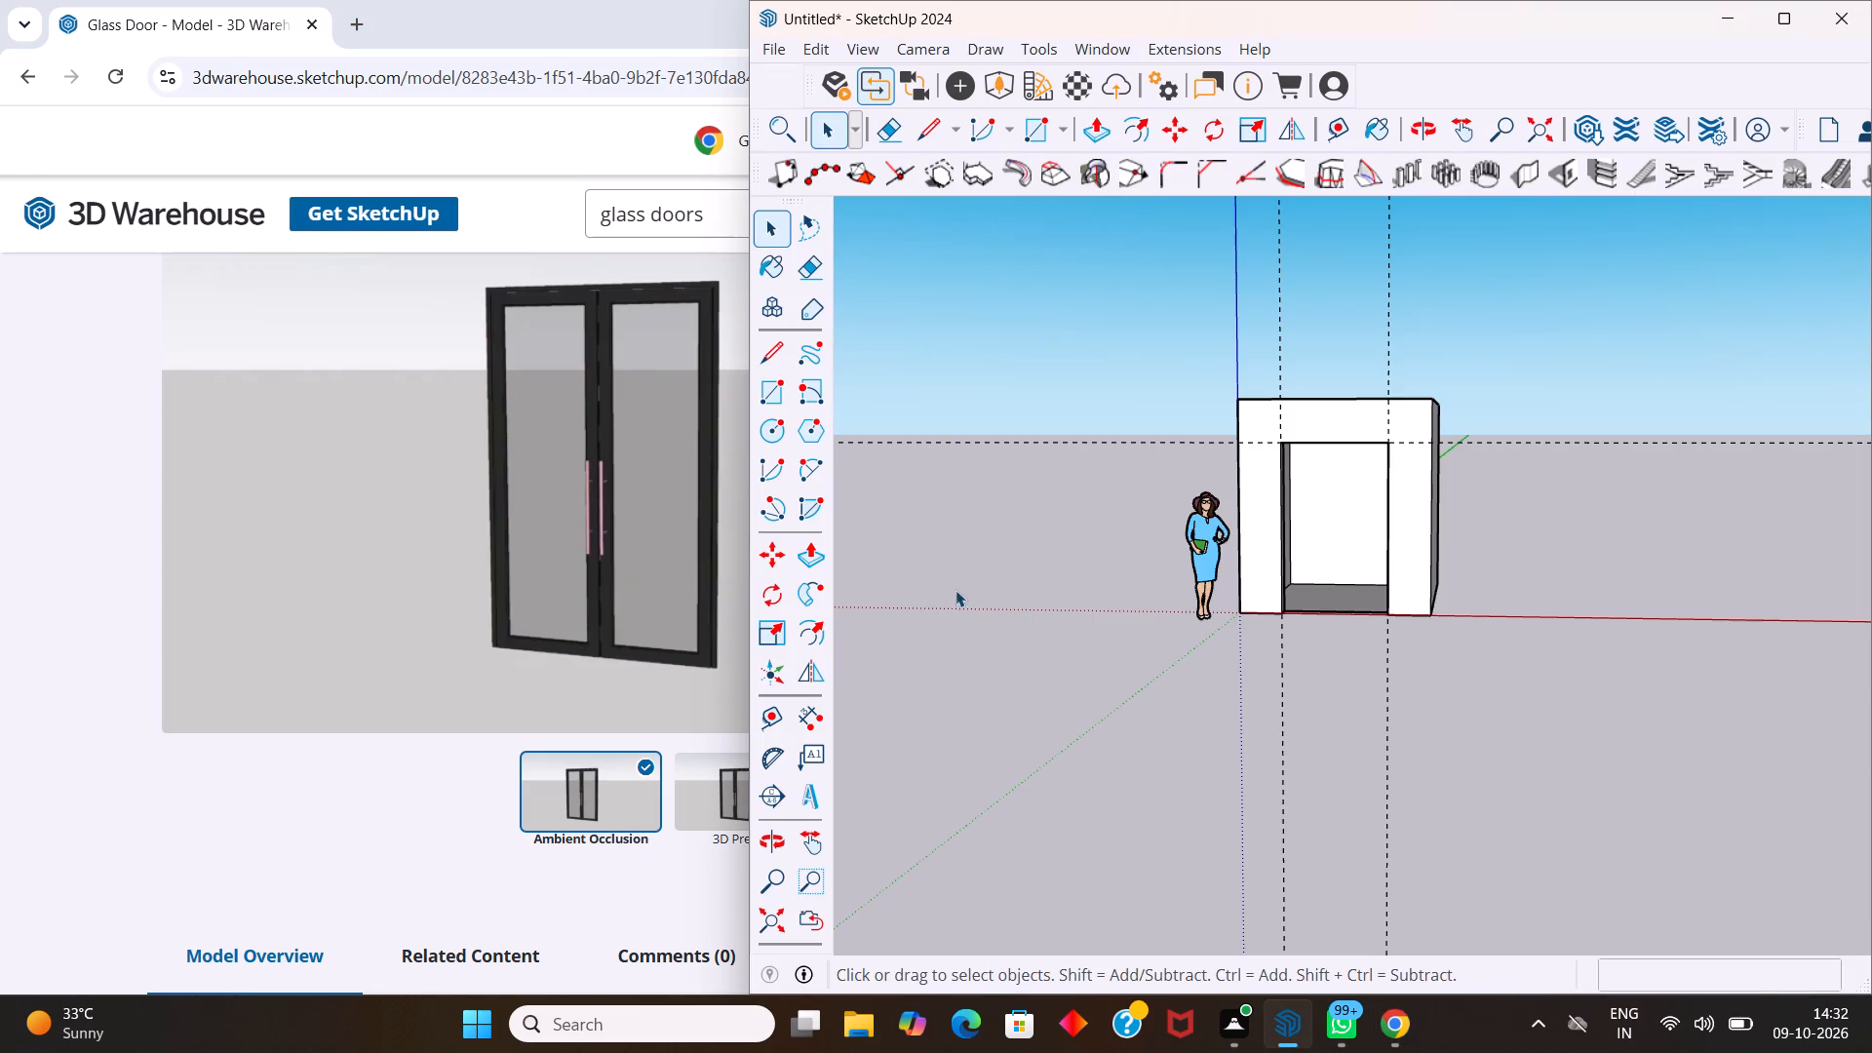
left_click(1306, 1029)
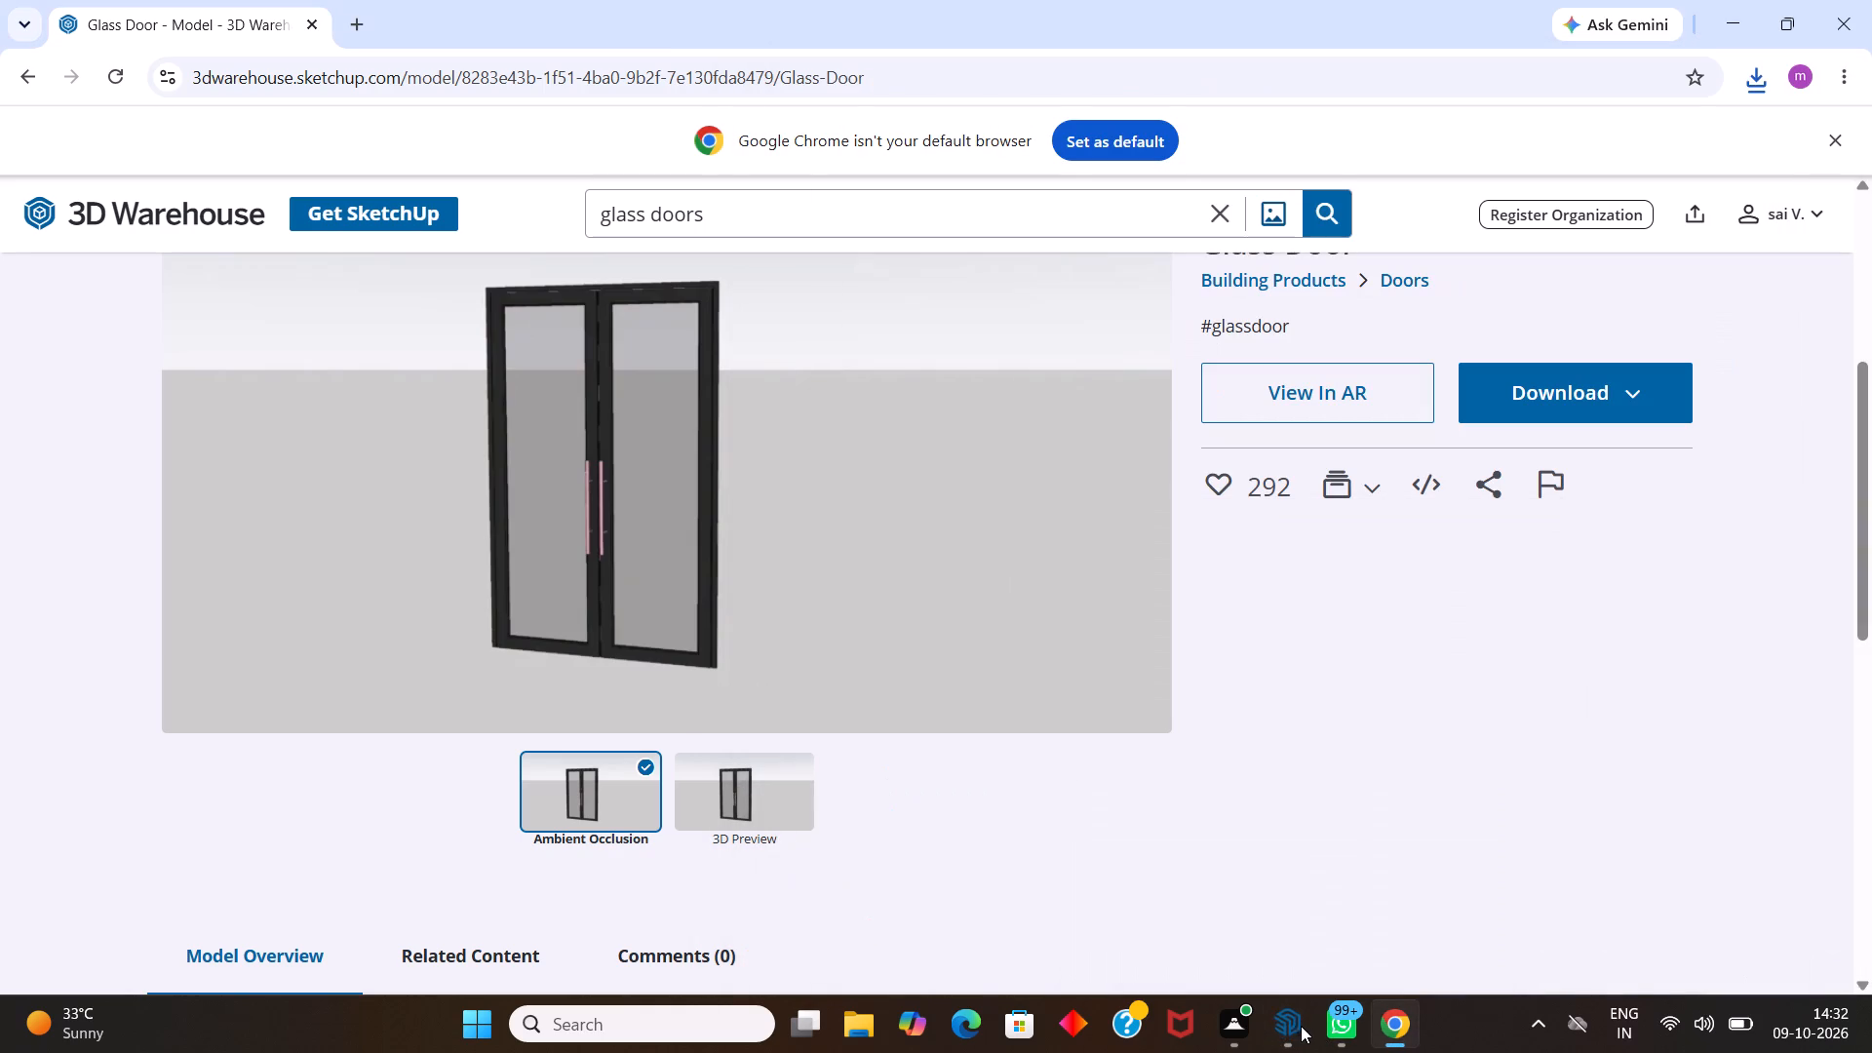
left_click(1291, 1019)
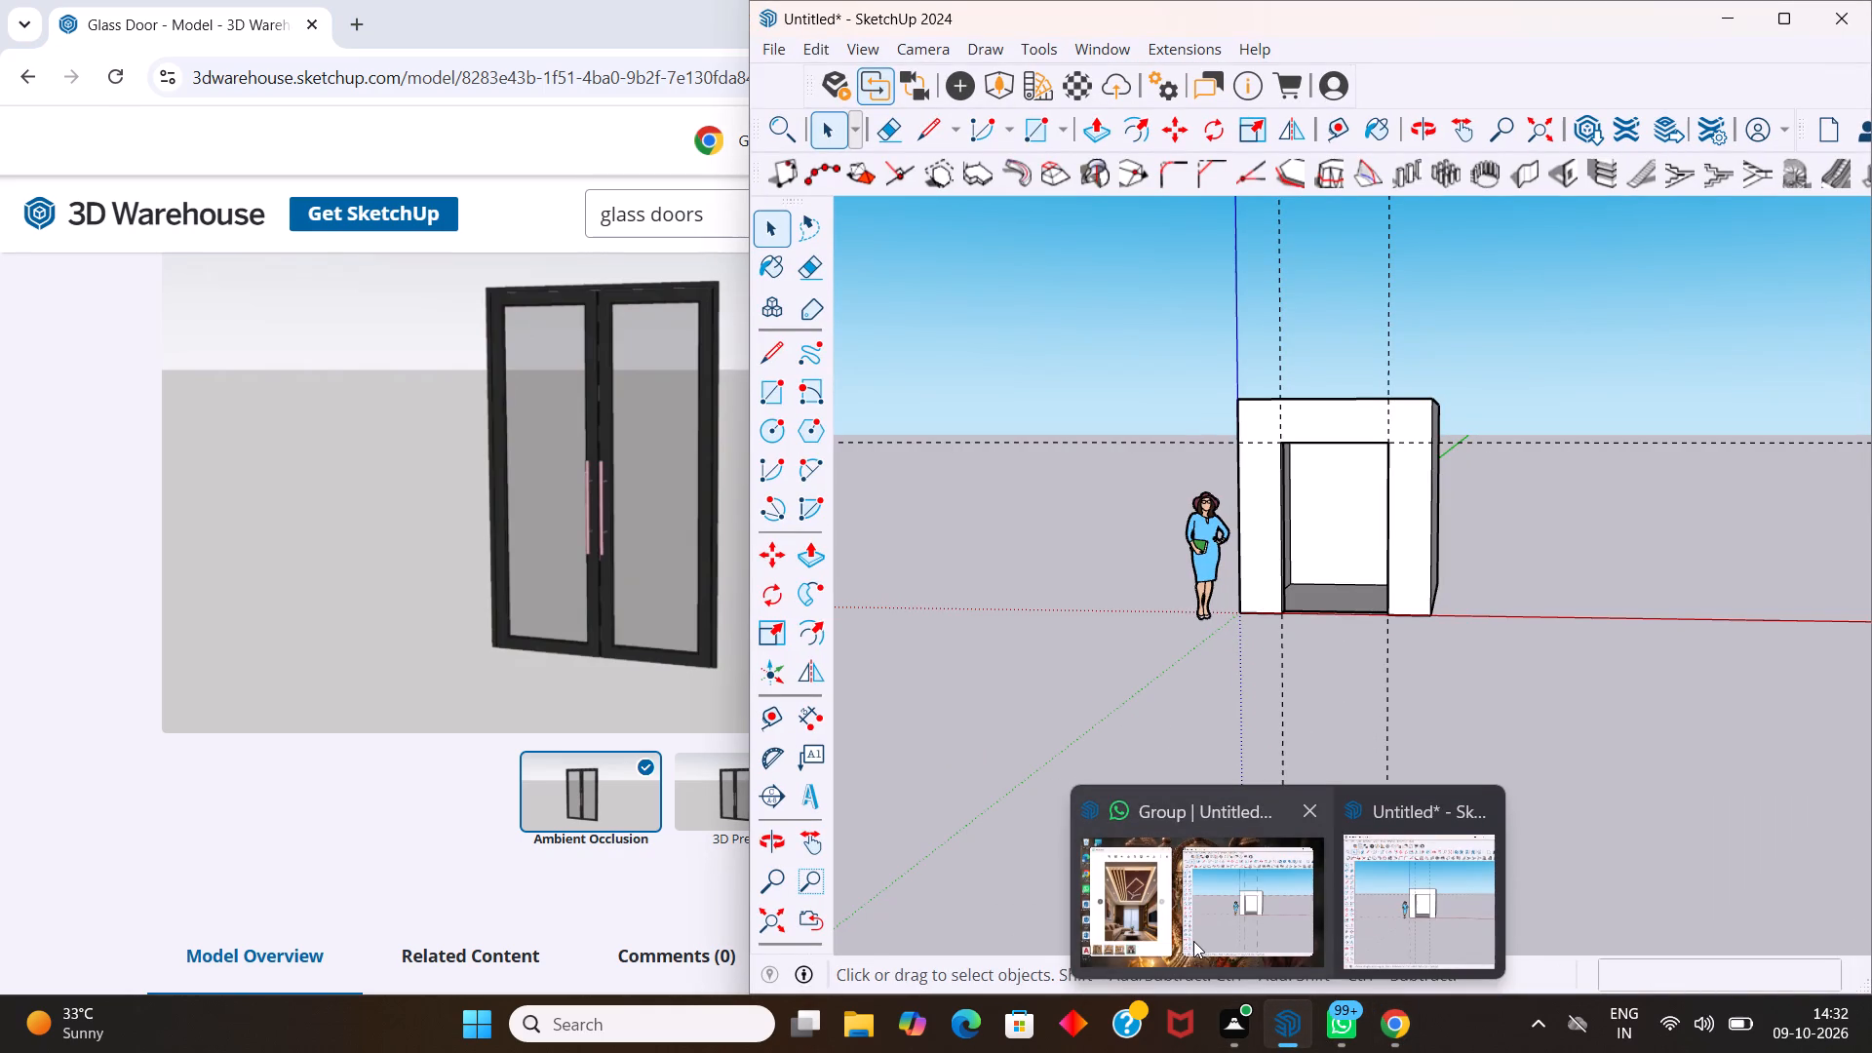
left_click(1192, 939)
scroll(1282, 461, "up", 4)
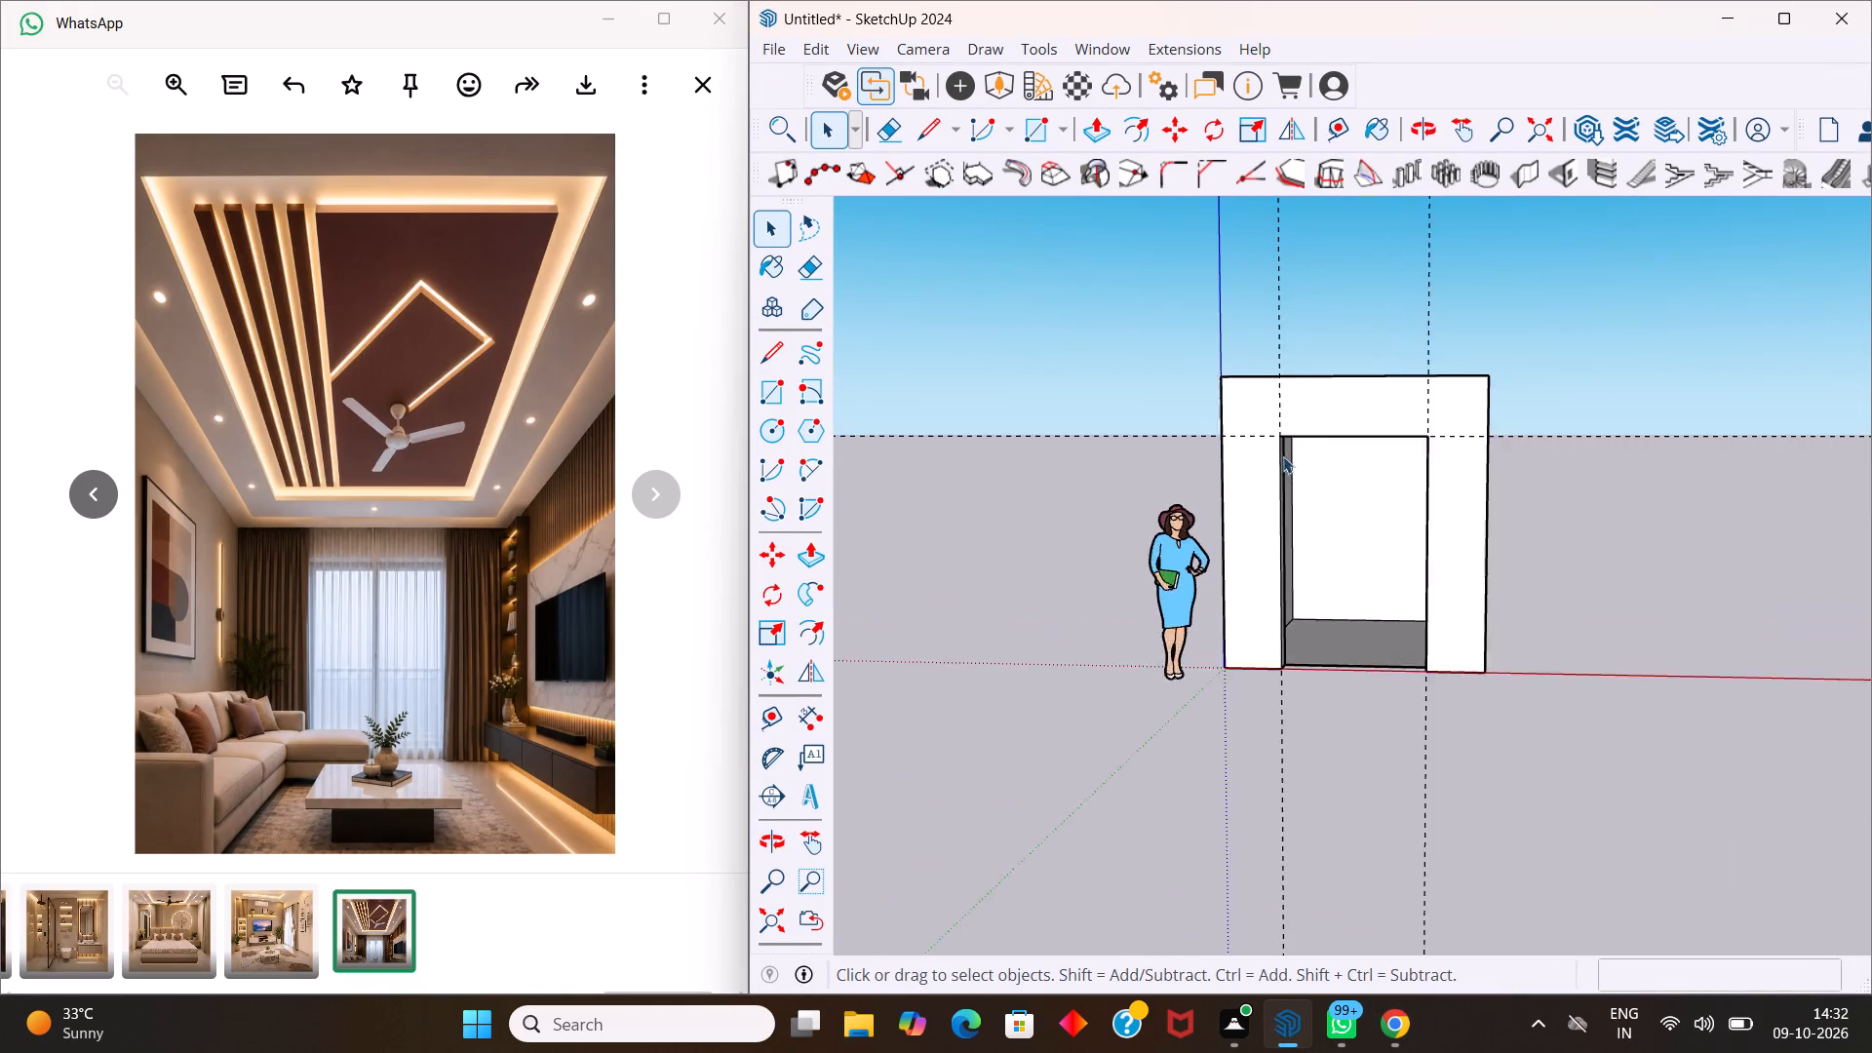
scroll(1297, 456, "up", 2)
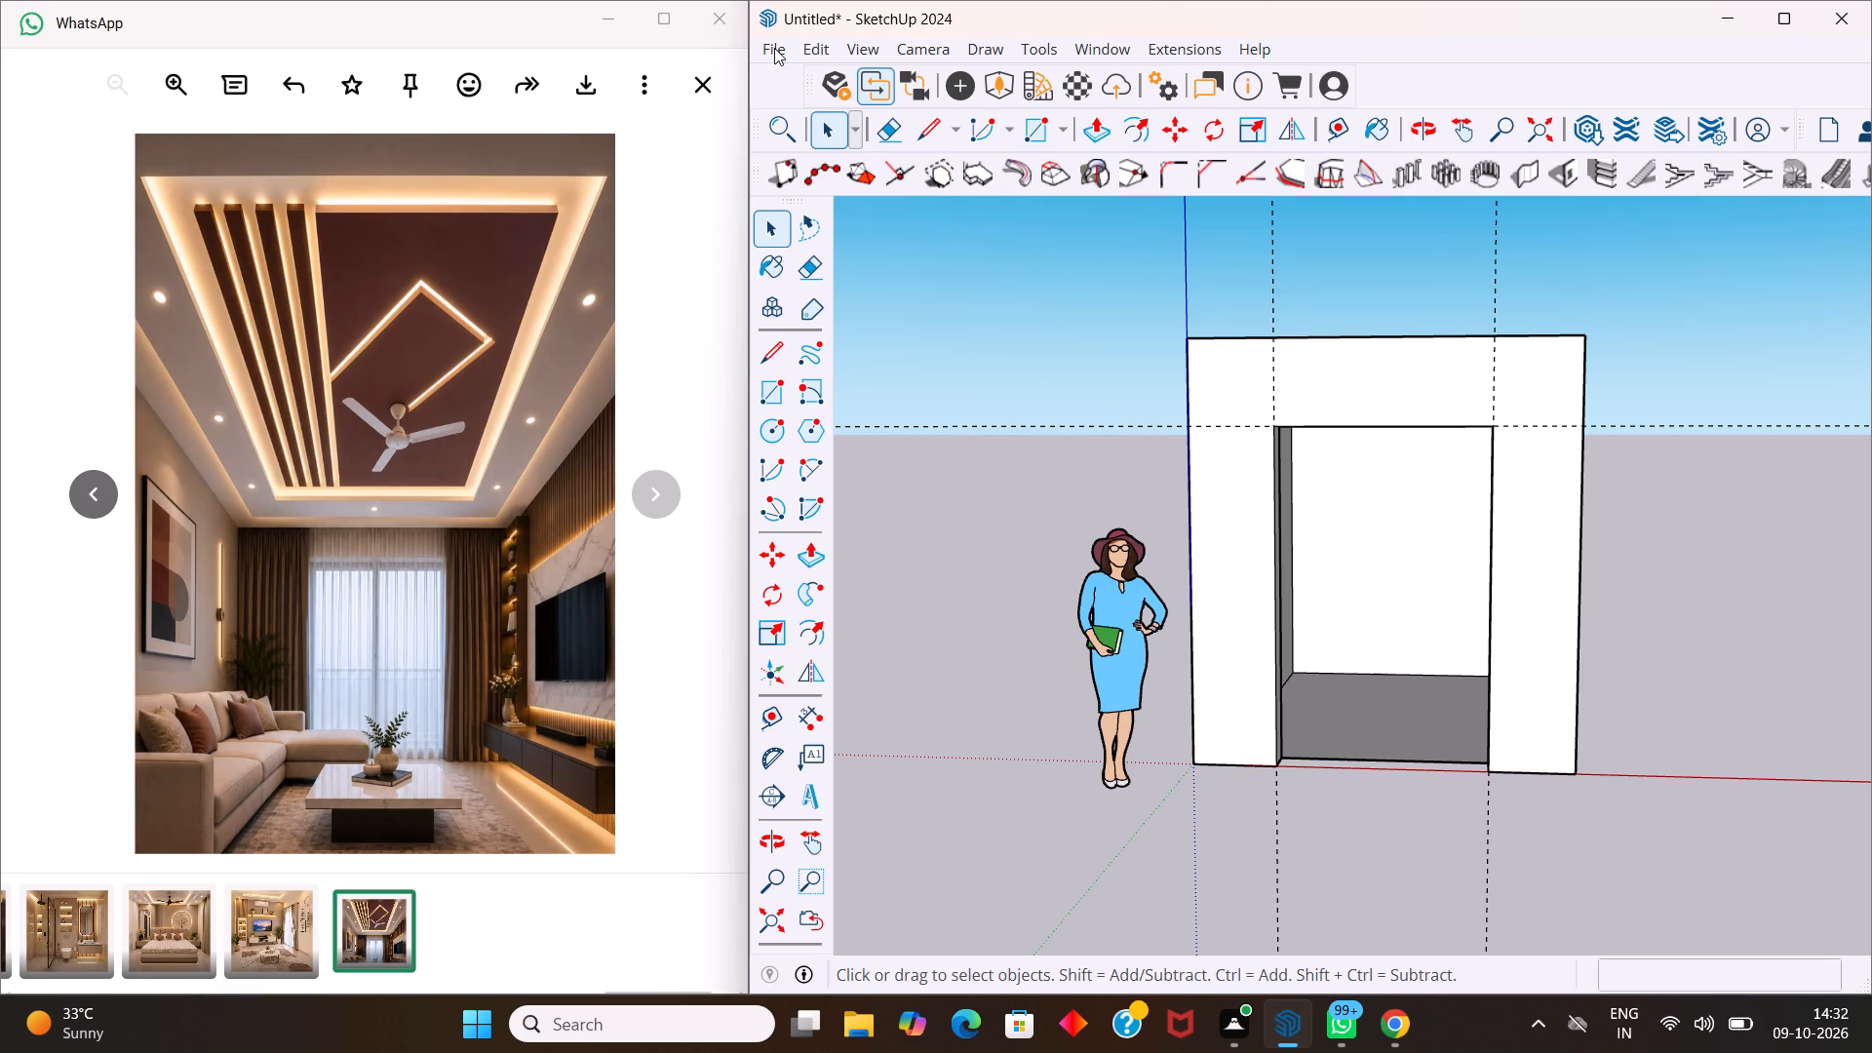
left_click(774, 49)
left_click(905, 393)
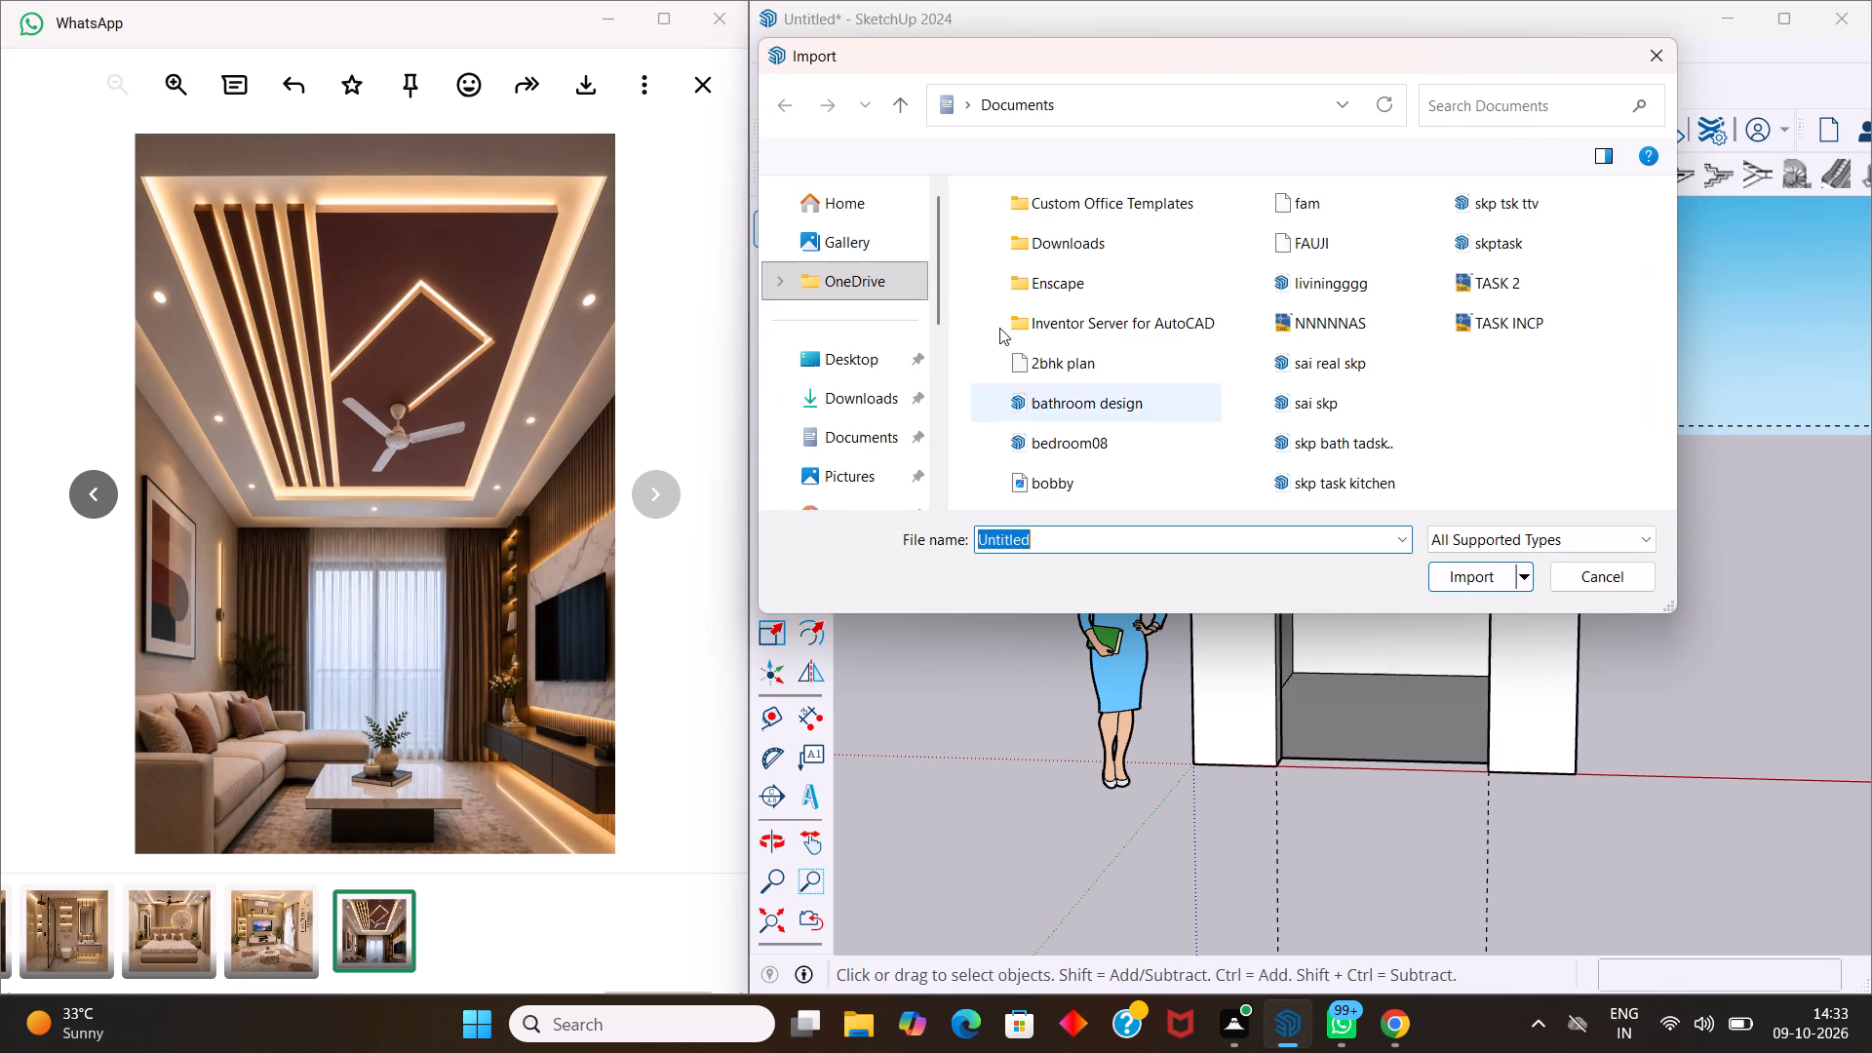
left_click(858, 396)
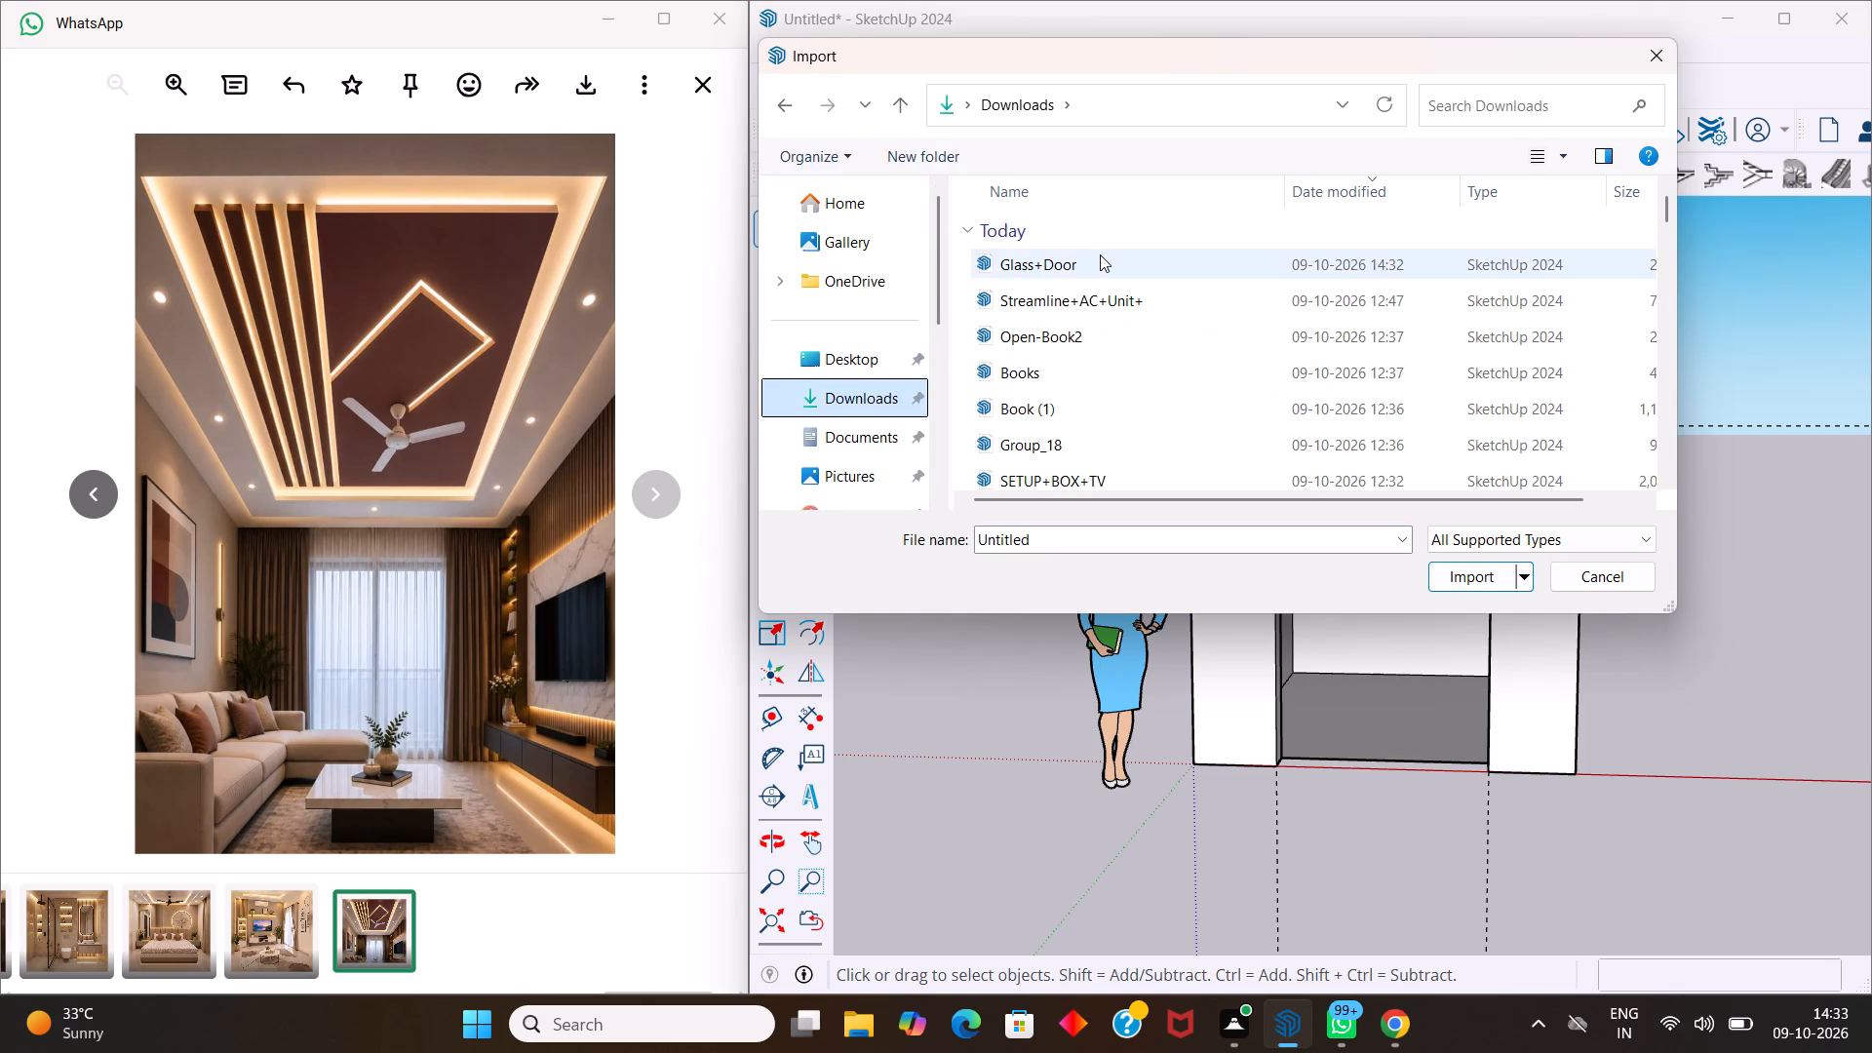
left_click(1100, 254)
left_click(1489, 584)
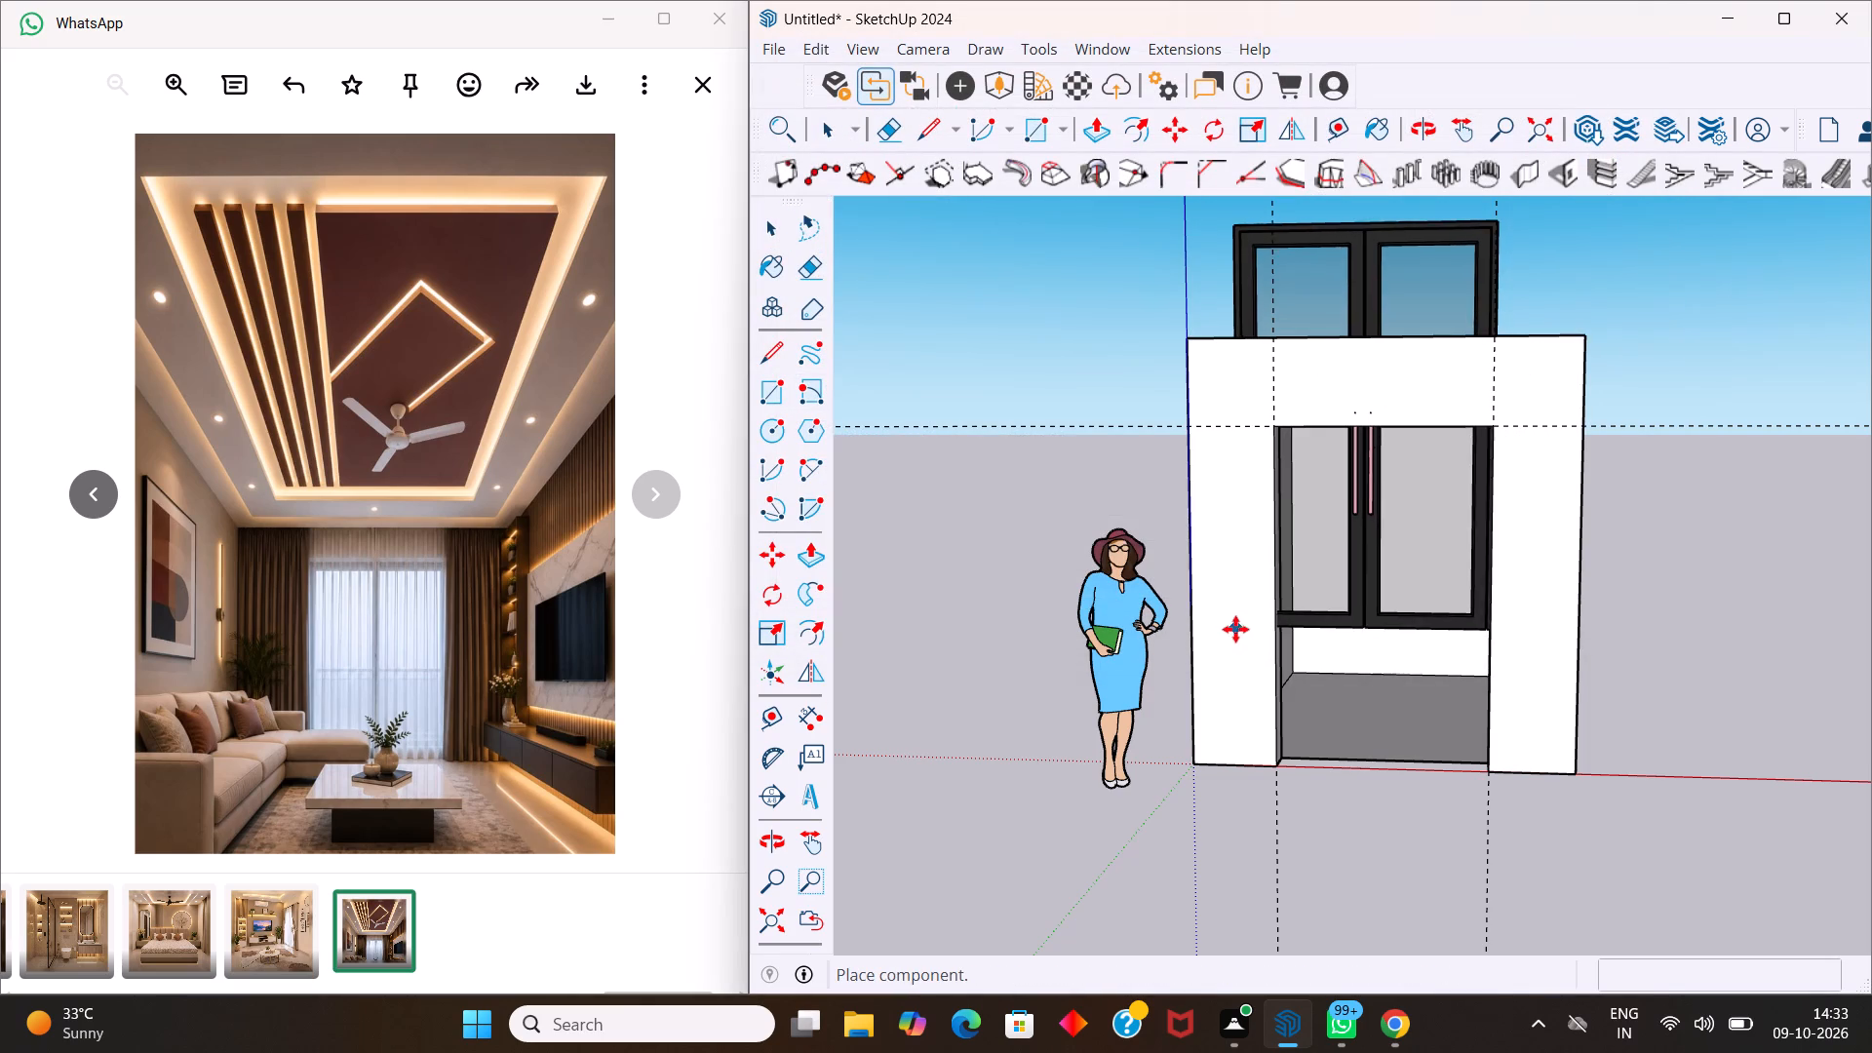
scroll(1269, 748, "down", 10)
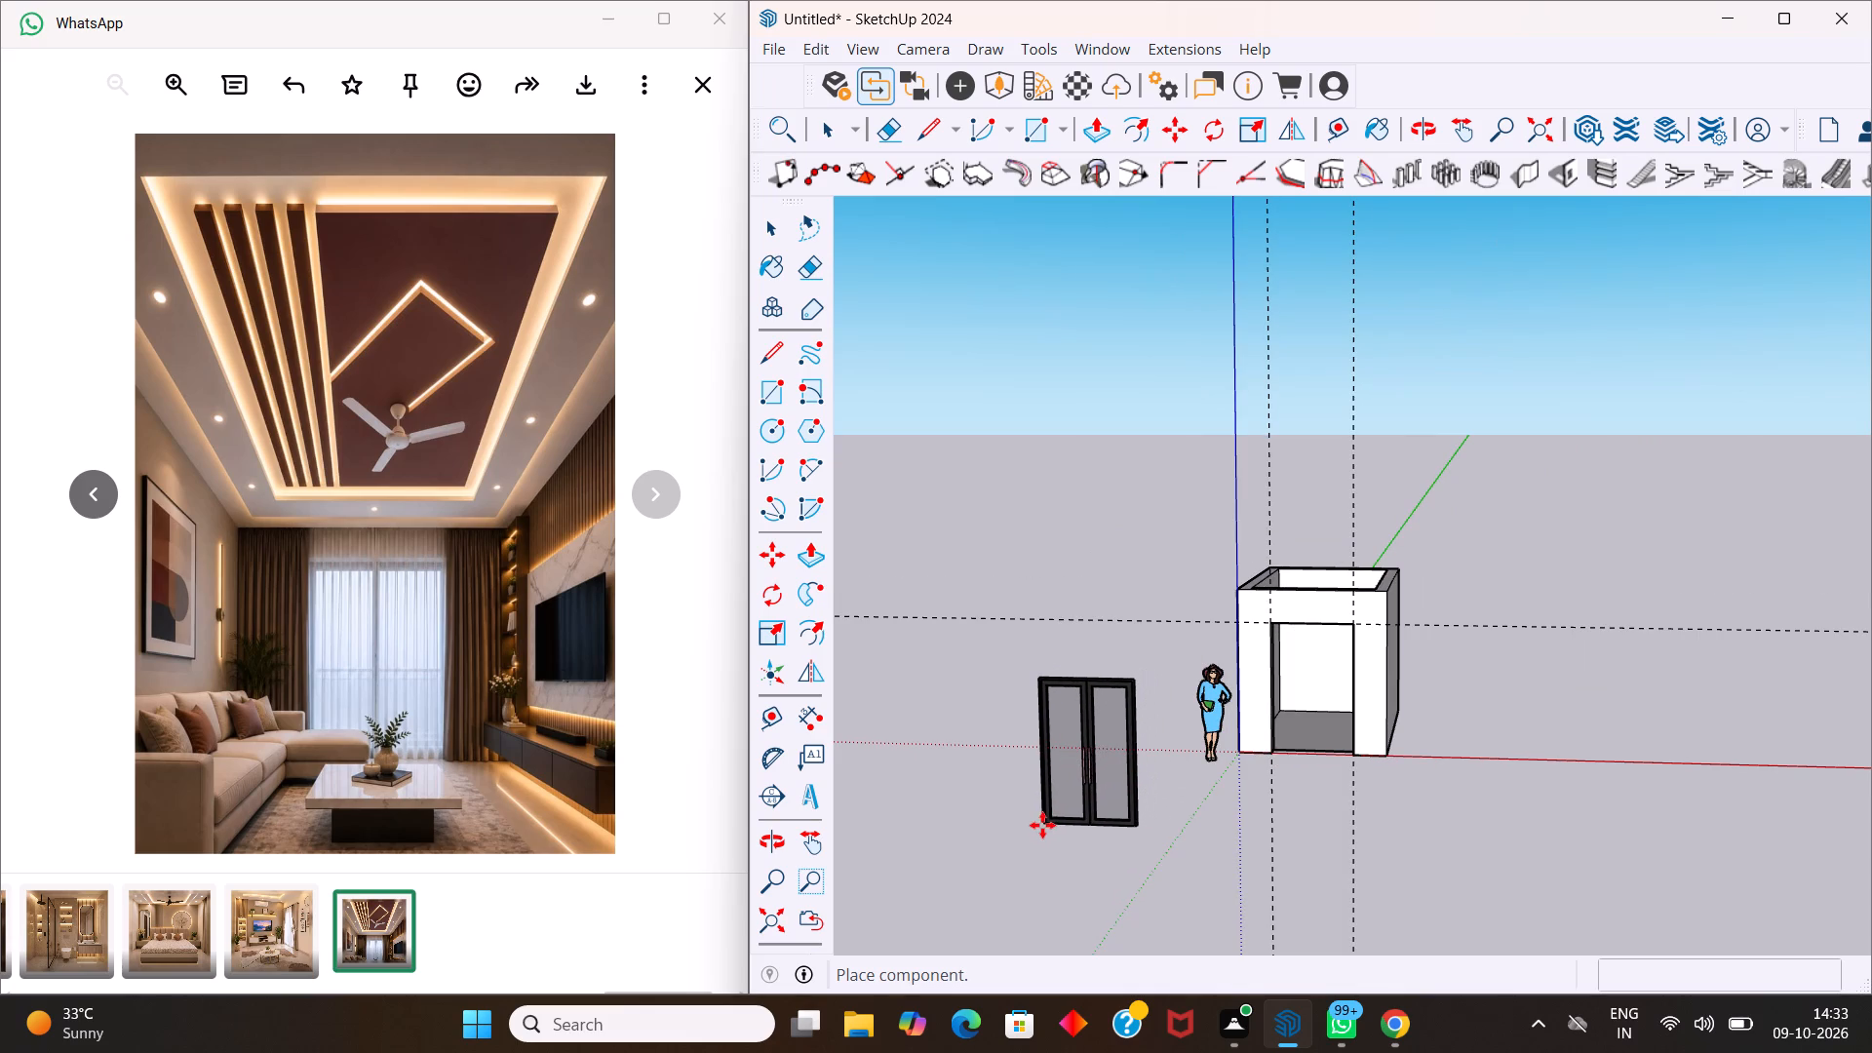
left_click(1042, 825)
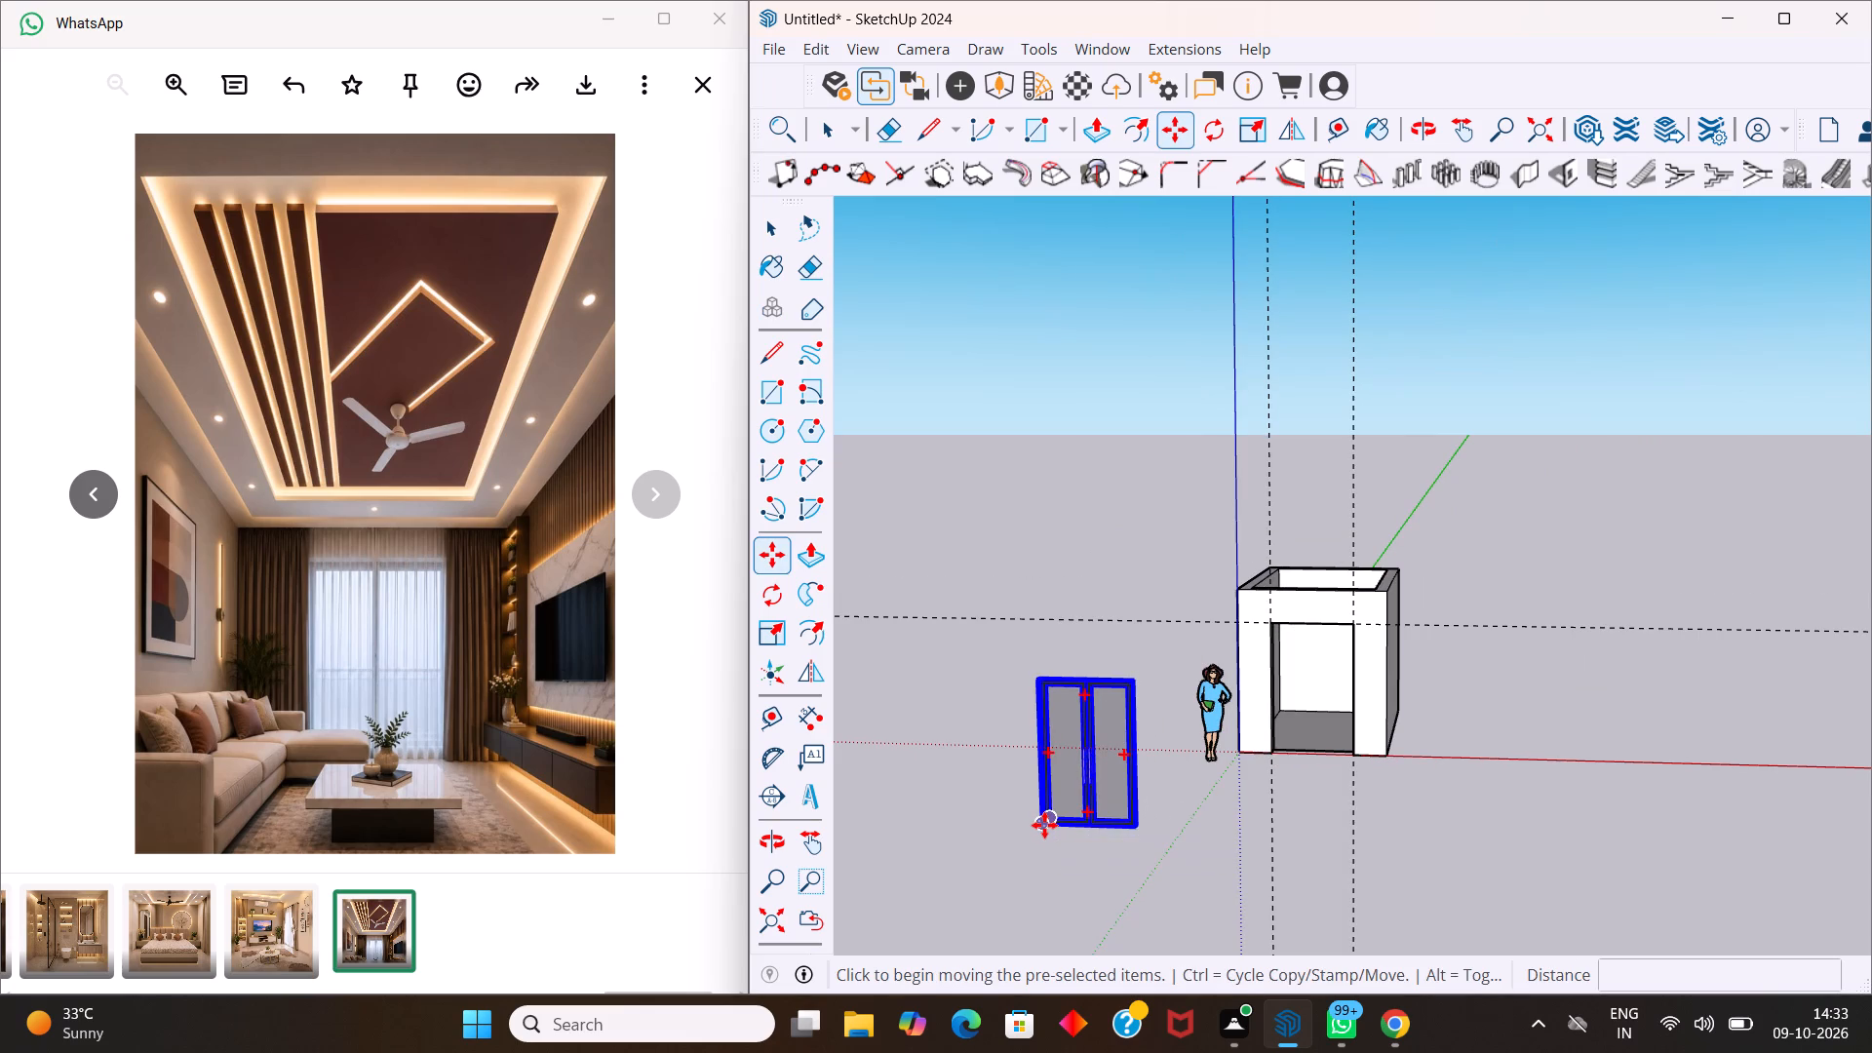
Scale the imported glass door down uniformly about its opposite corner.
key("s")
left_click_drag(1037, 685, 1058, 706)
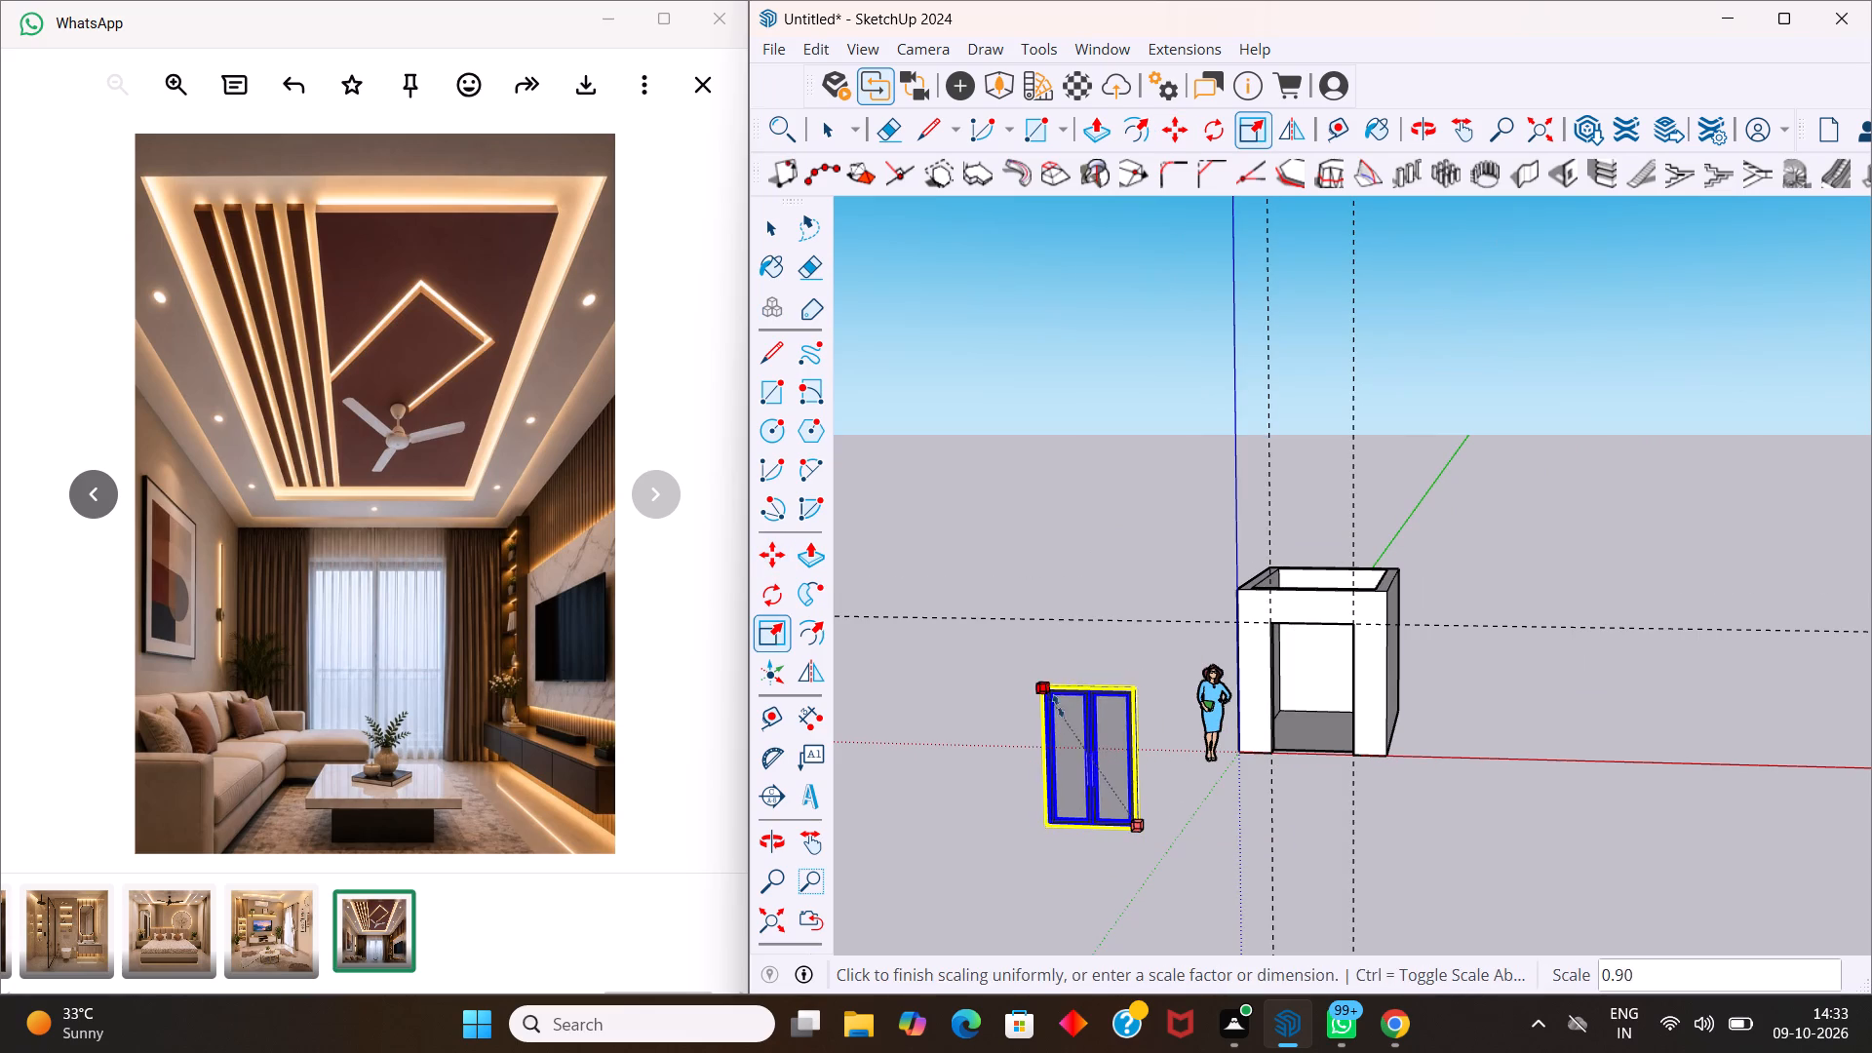
left_click_drag(1058, 706, 1078, 732)
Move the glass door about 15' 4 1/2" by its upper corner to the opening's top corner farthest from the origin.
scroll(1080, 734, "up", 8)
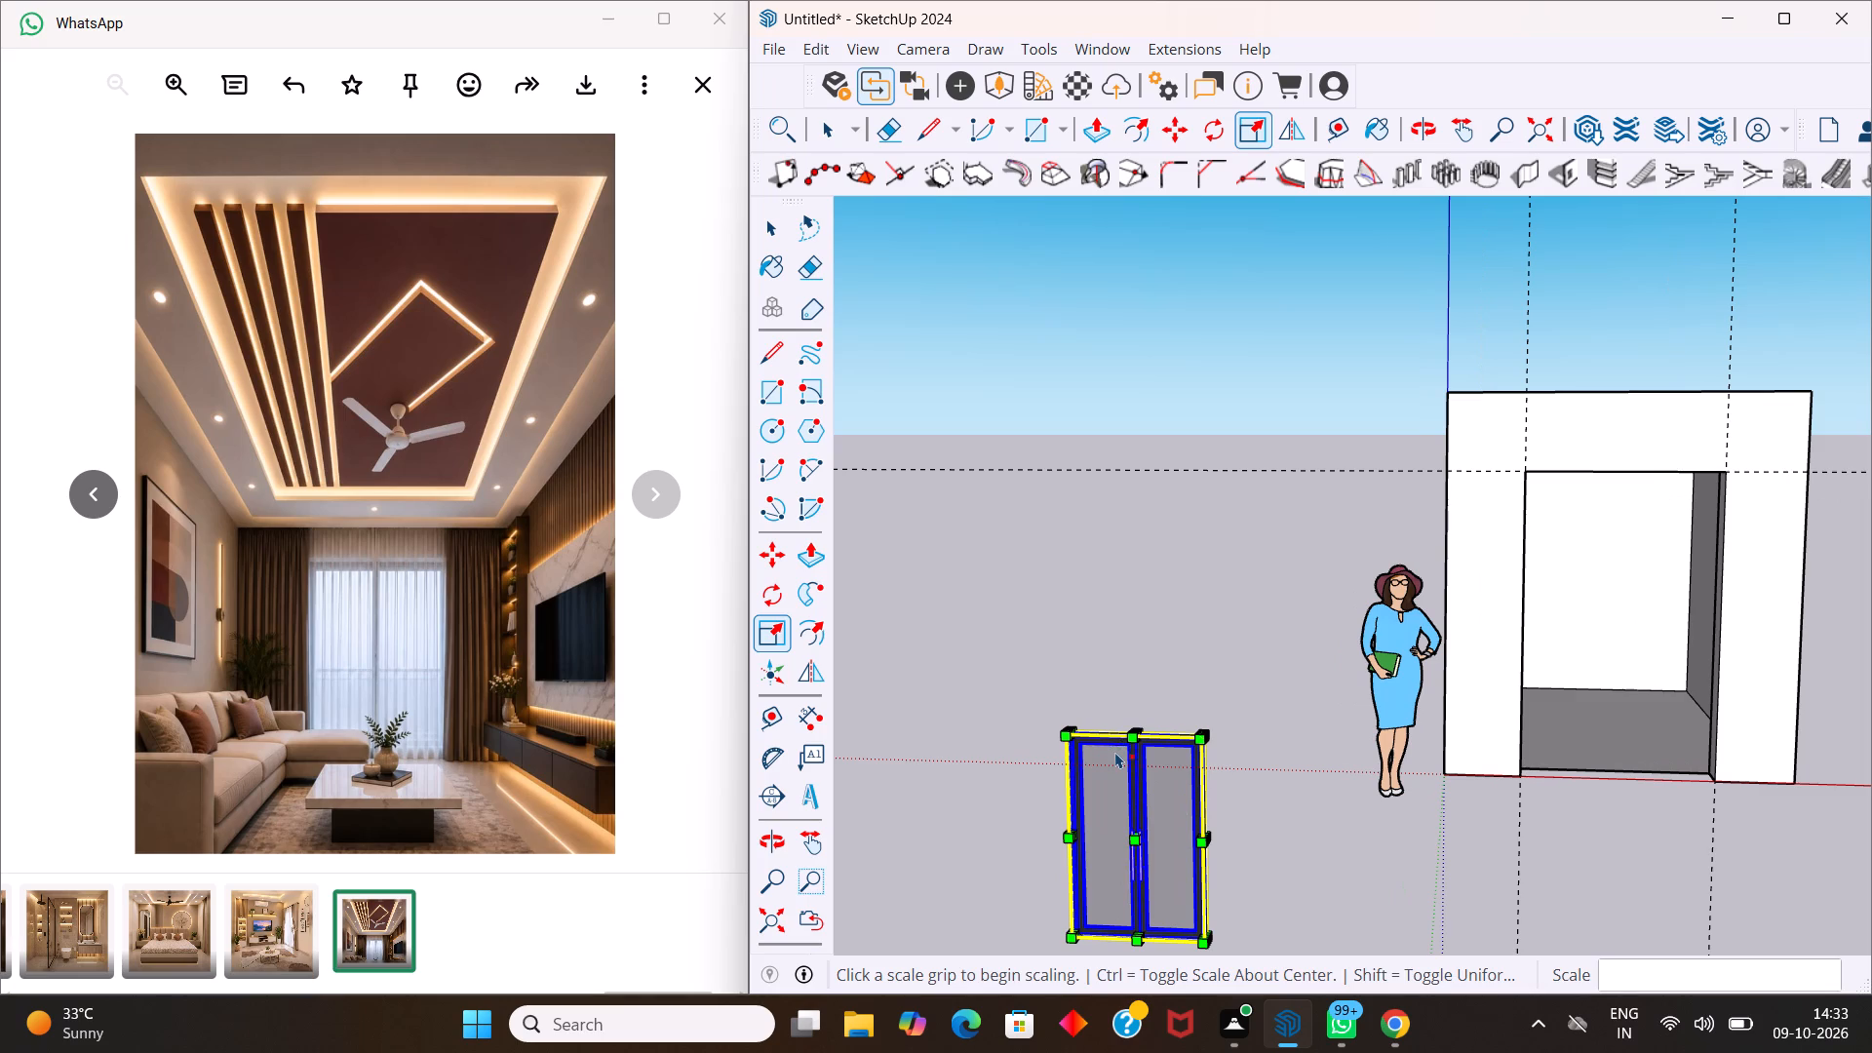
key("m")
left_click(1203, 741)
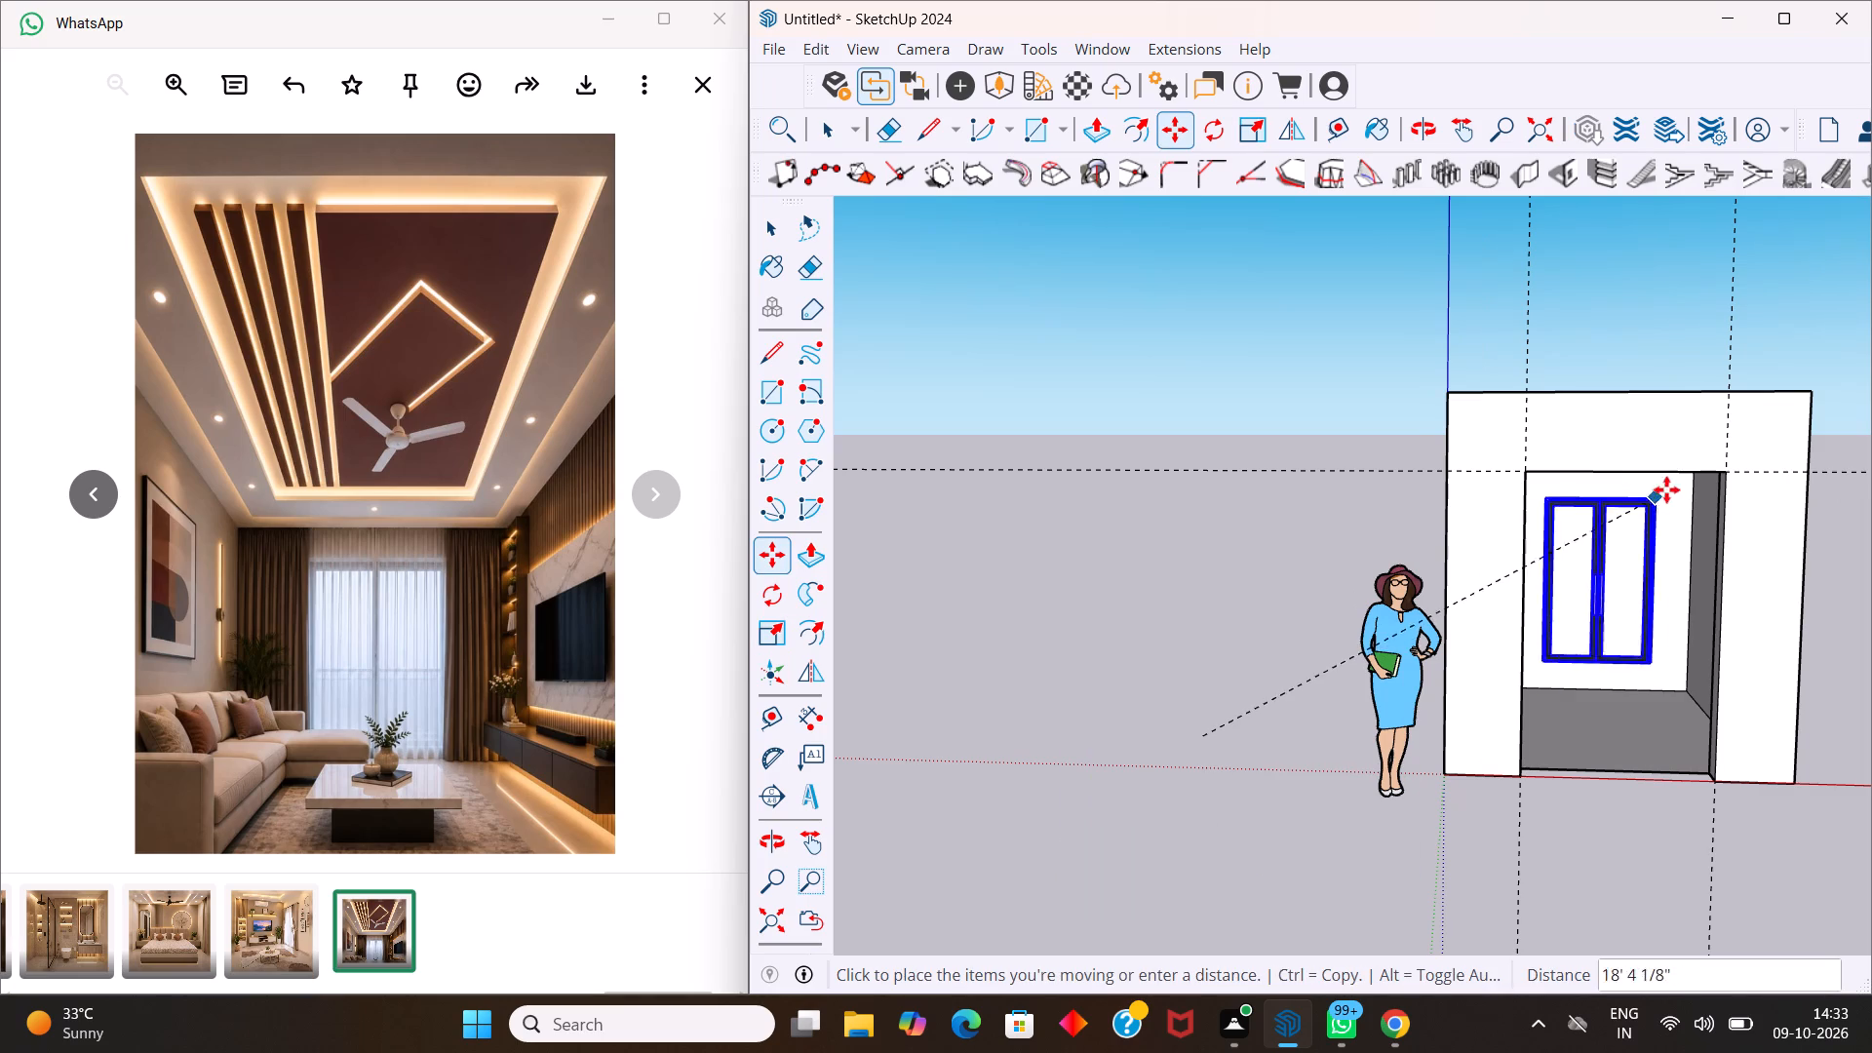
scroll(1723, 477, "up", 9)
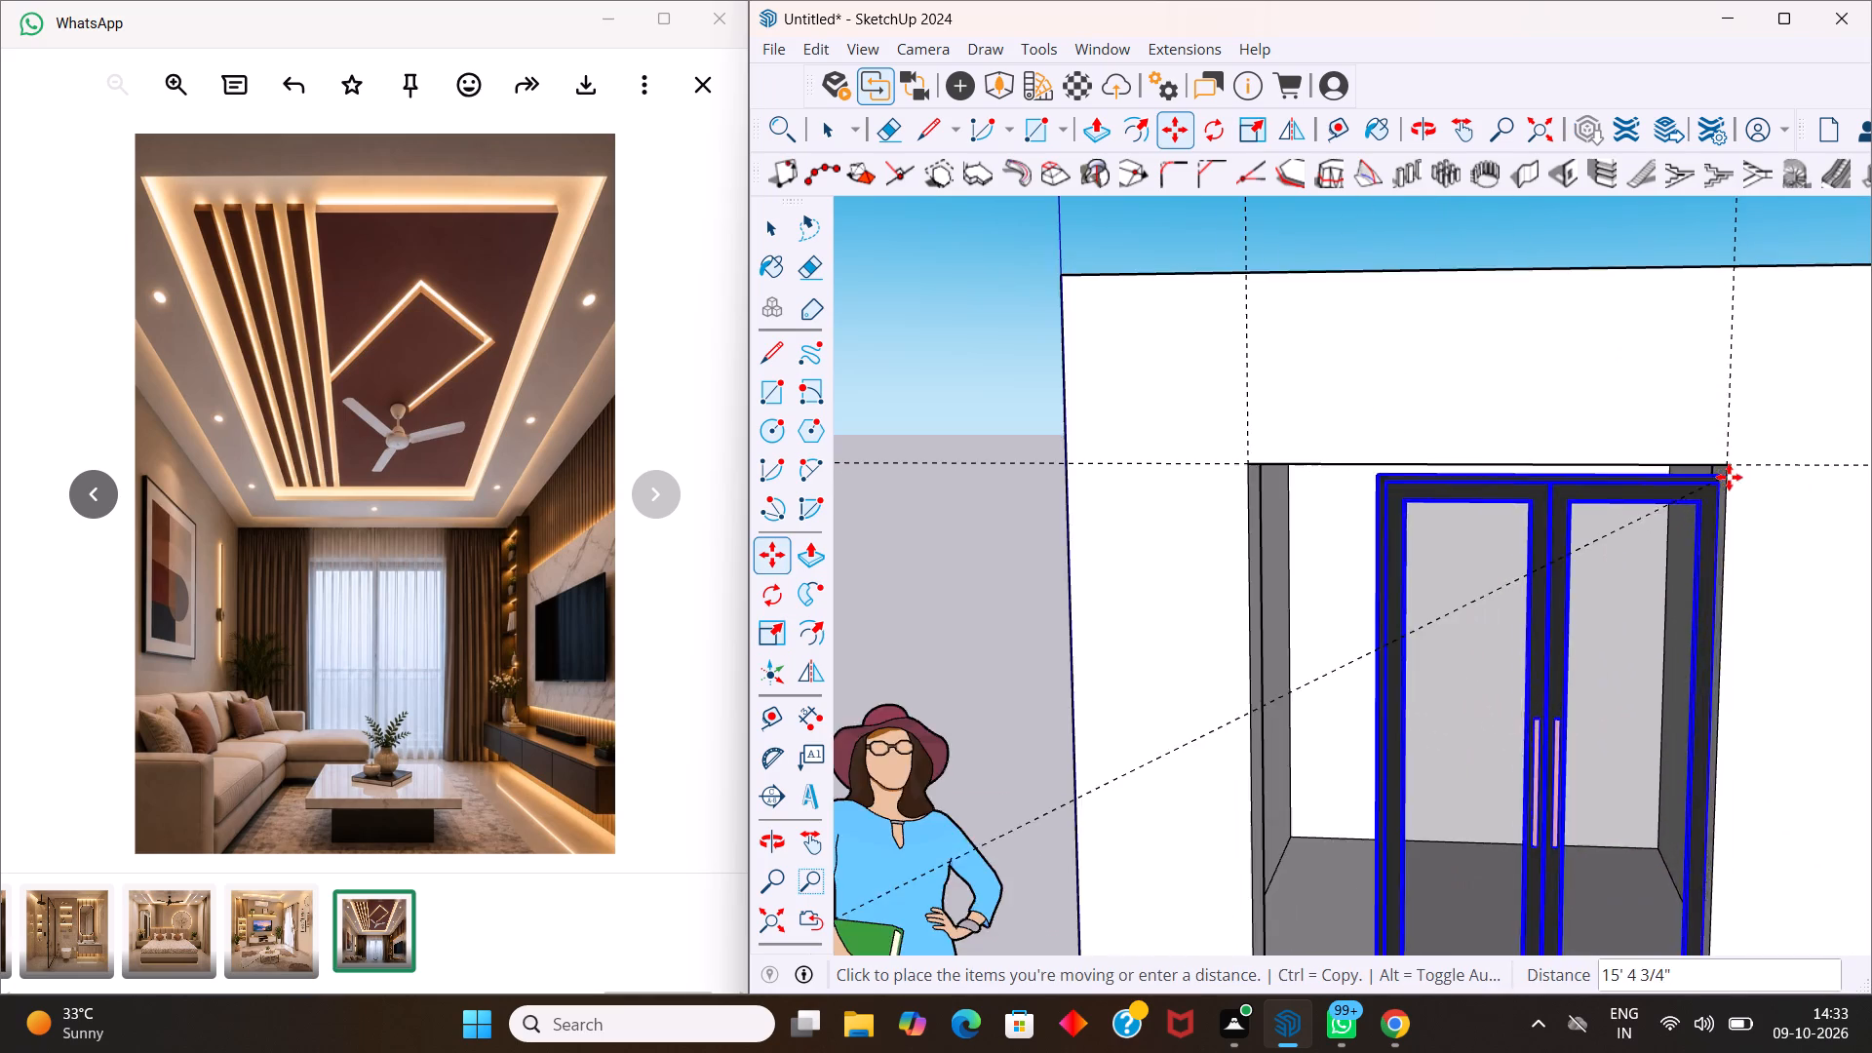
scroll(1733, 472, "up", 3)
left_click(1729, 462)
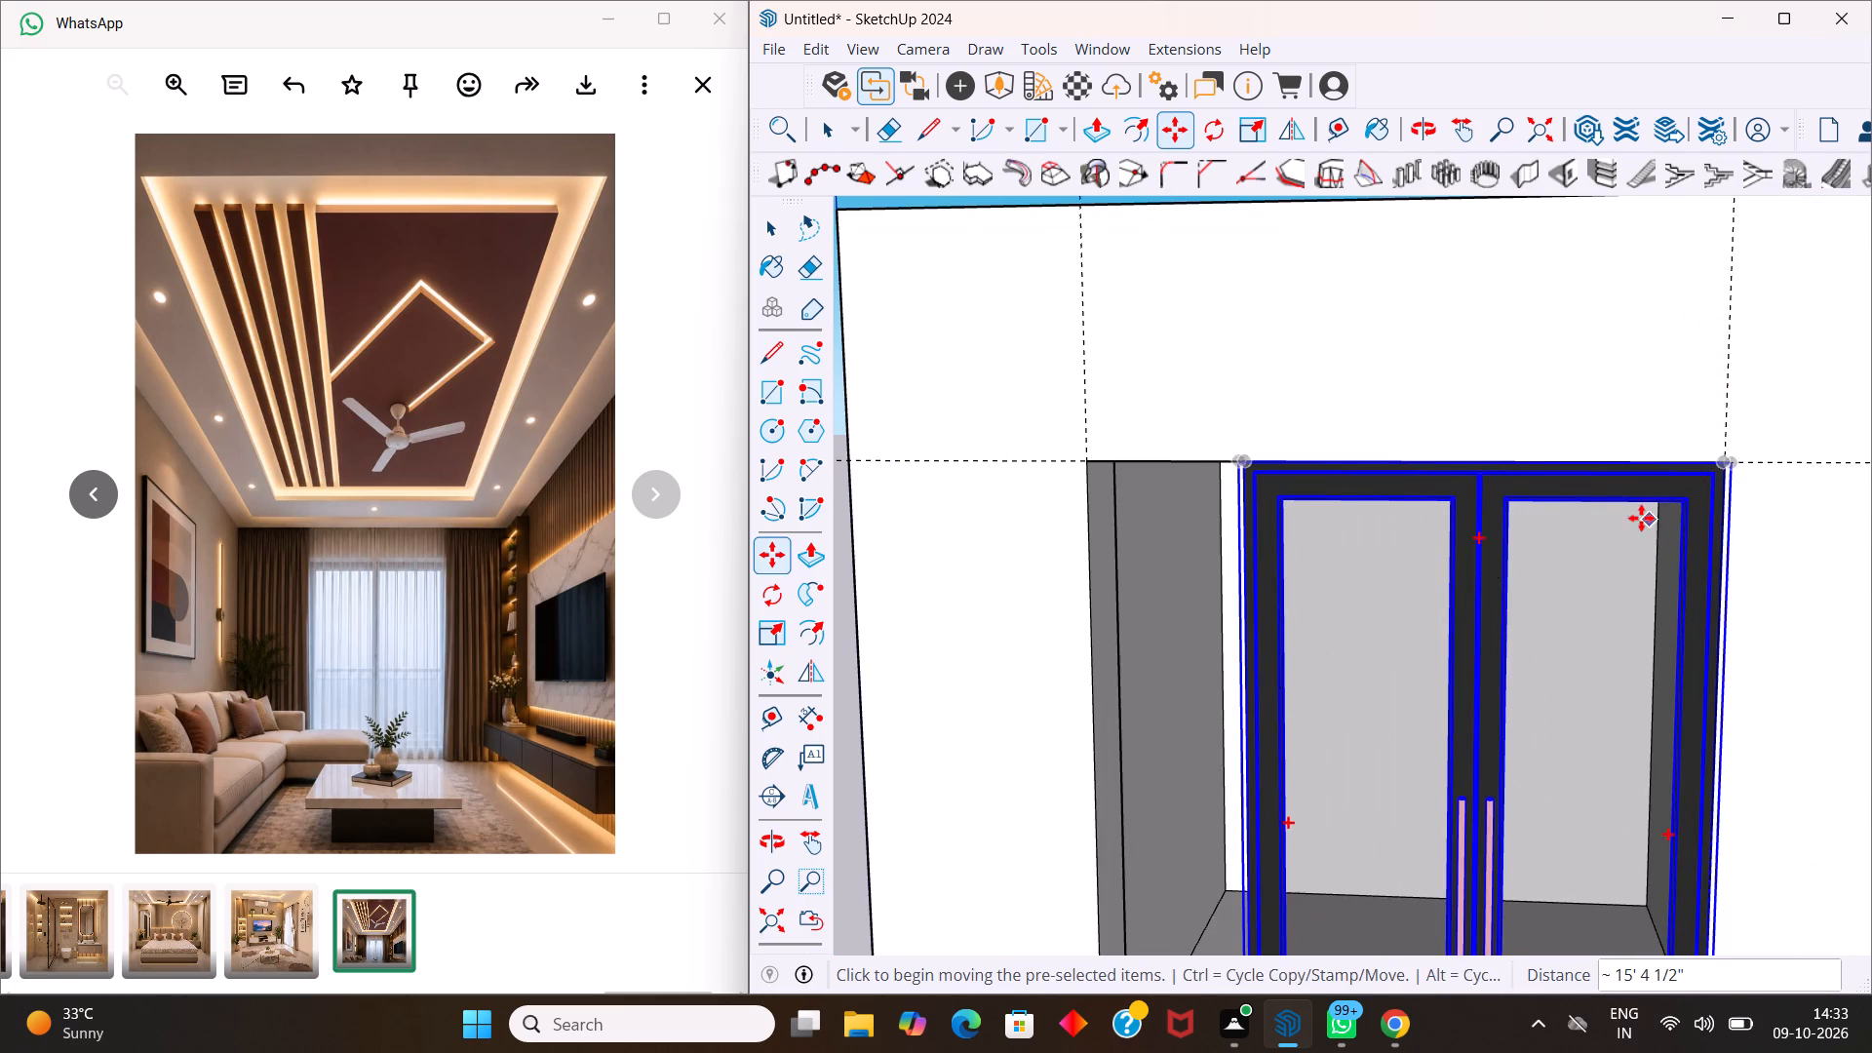
Move the glass door by its bottom corner to the opening's bottom corner nearest the origin.
scroll(1641, 518, "down", 10)
scroll(1491, 880, "up", 9)
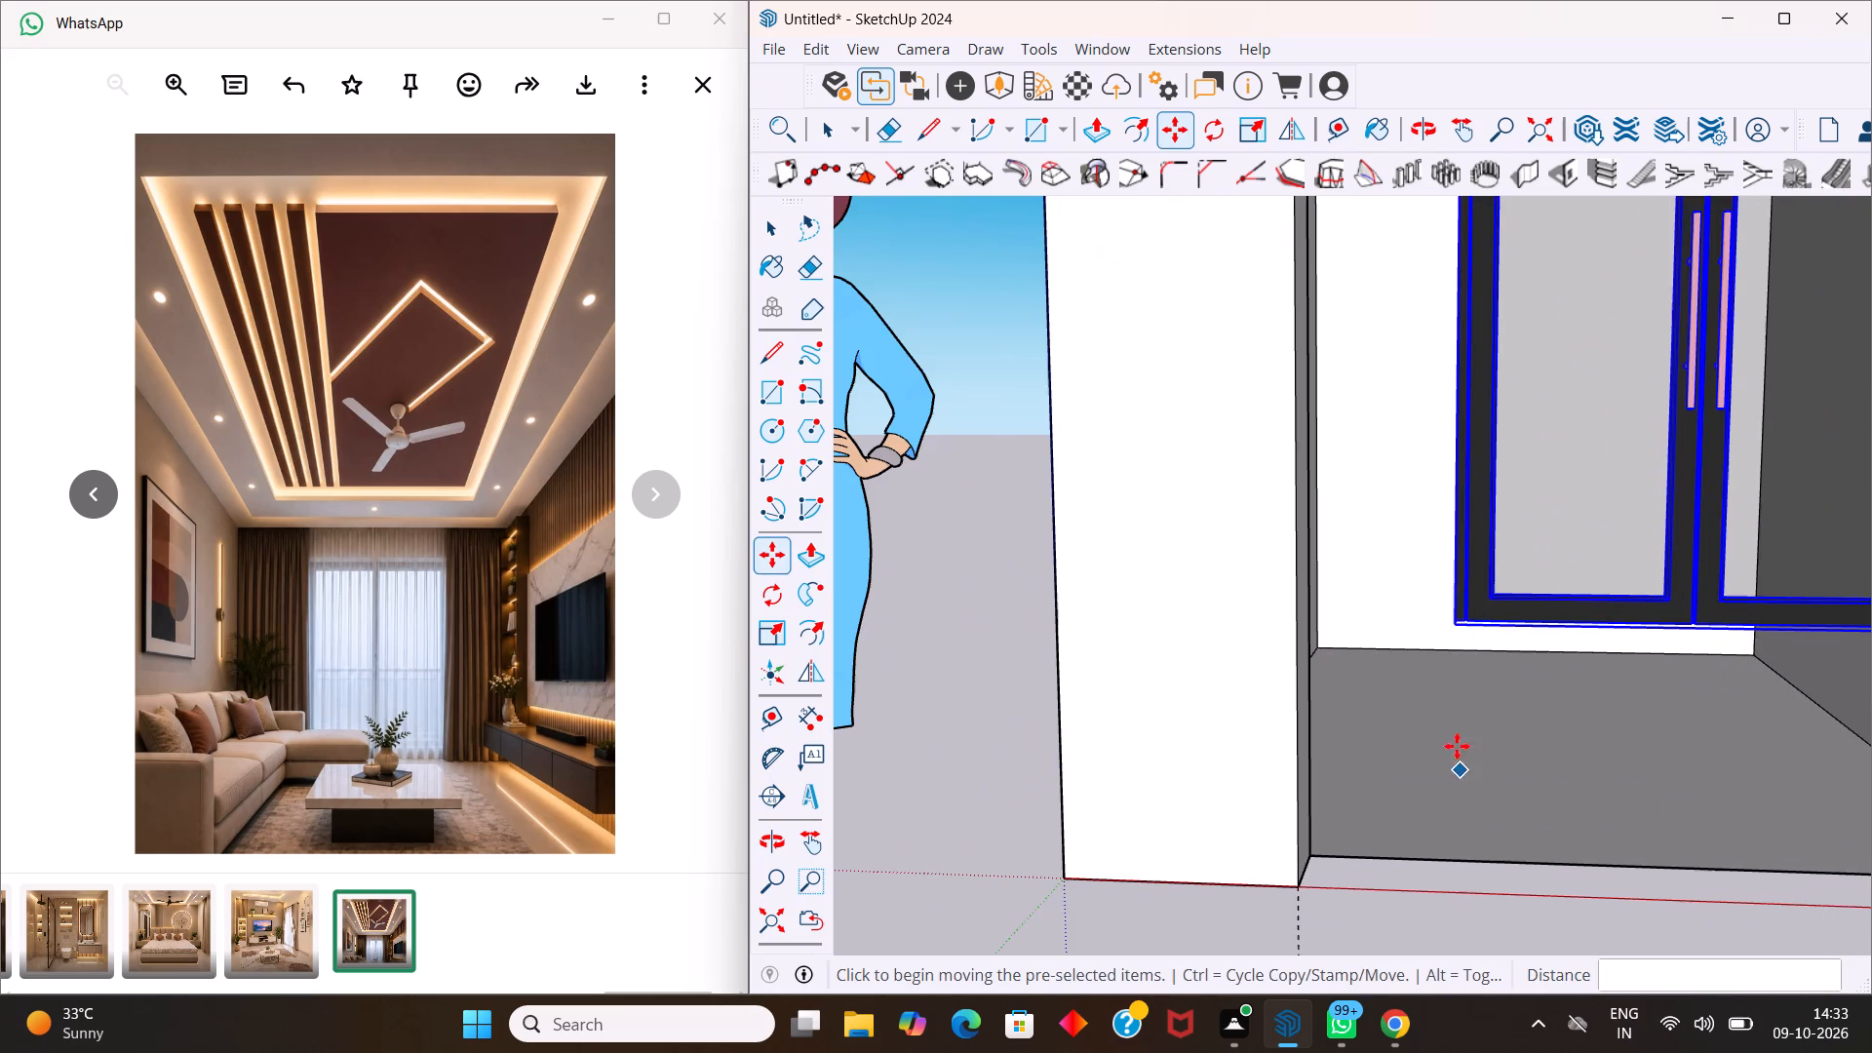
left_click_drag(1454, 641, 1373, 778)
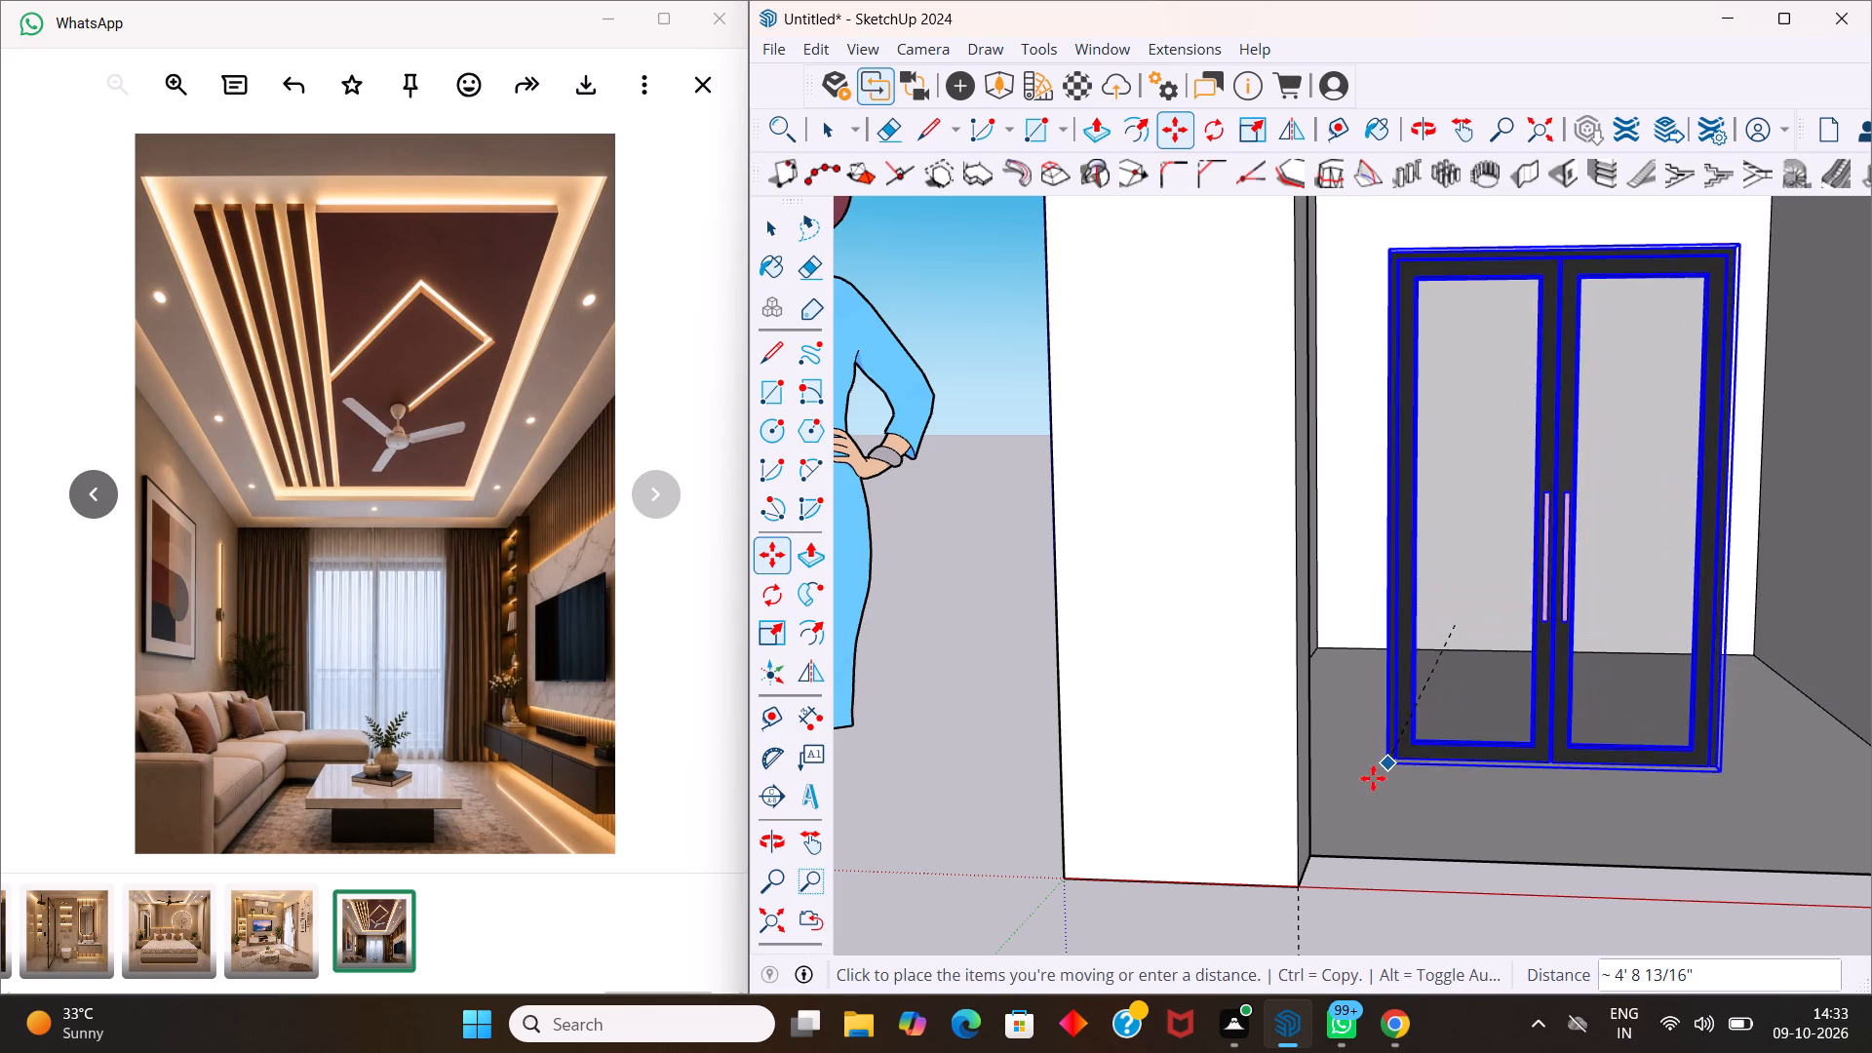
left_click_drag(1373, 778, 1302, 885)
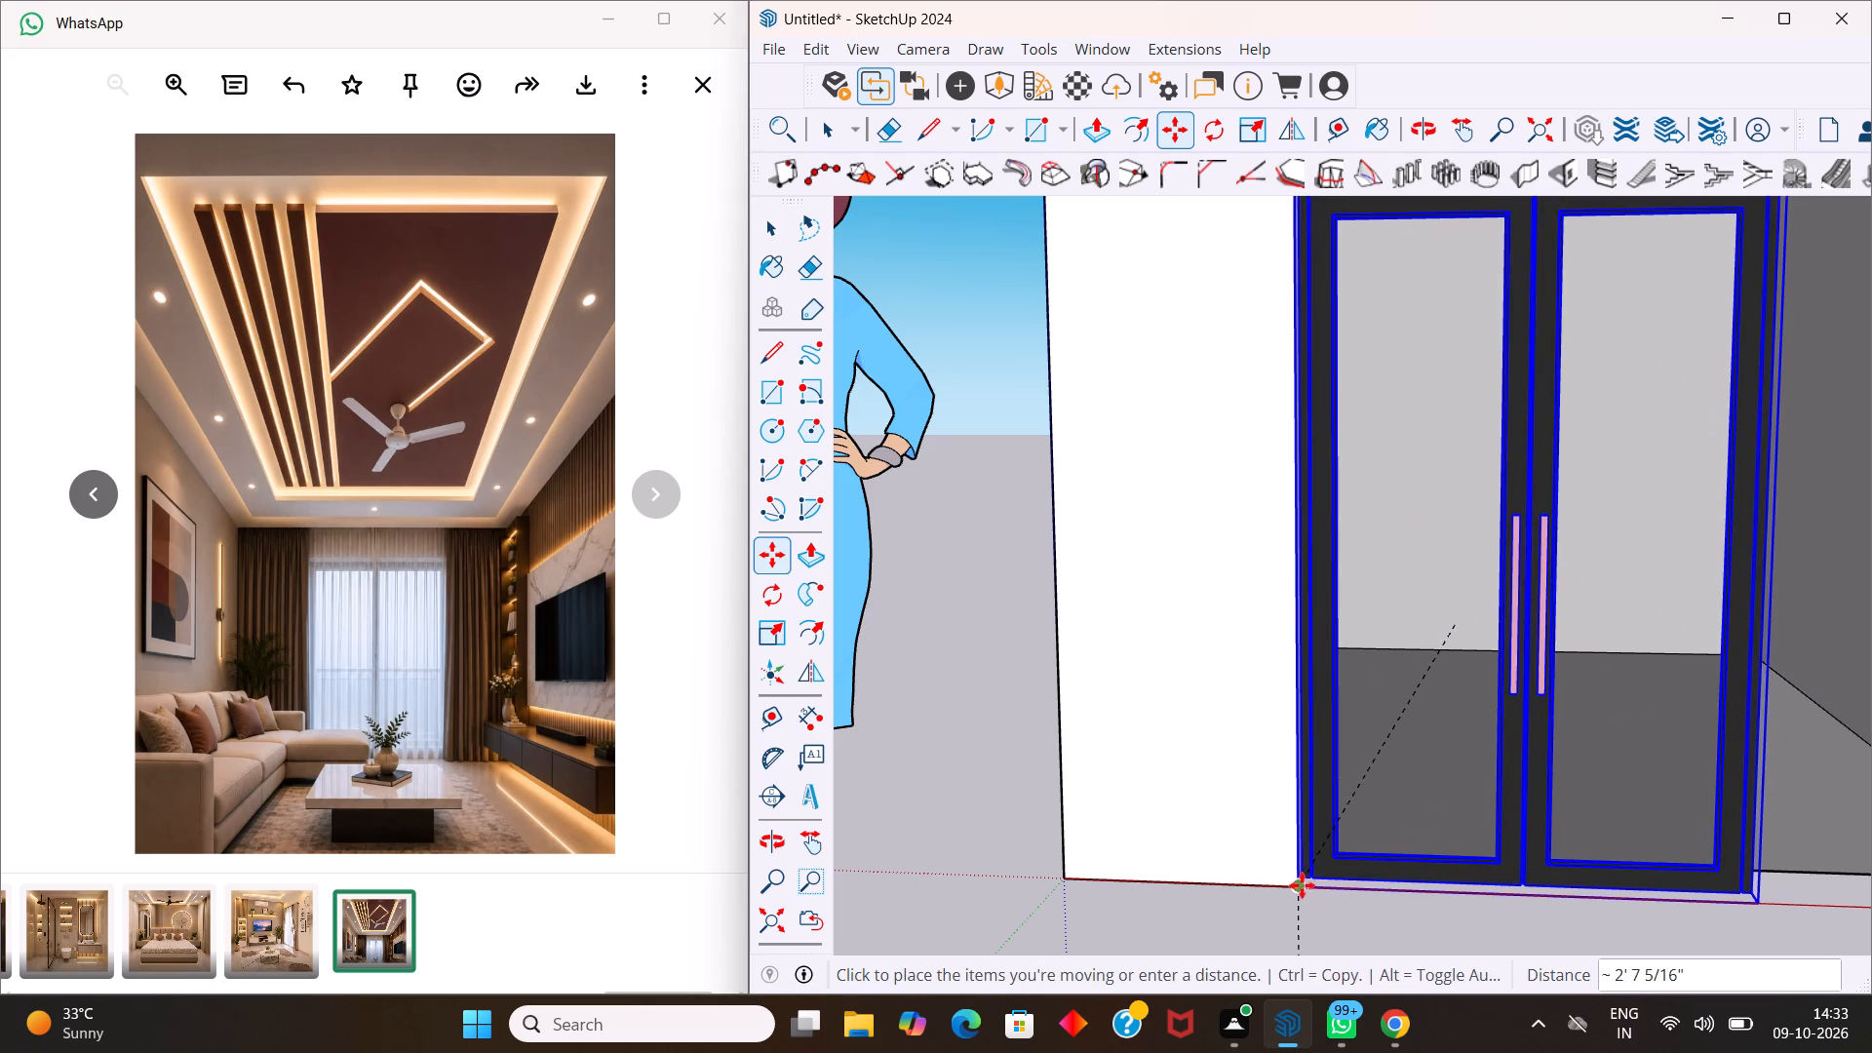
left_click_drag(1302, 885, 1300, 888)
key("space")
Scale the glass door along the blue axis so its height reaches the top edge of the opening.
scroll(1361, 855, "down", 5)
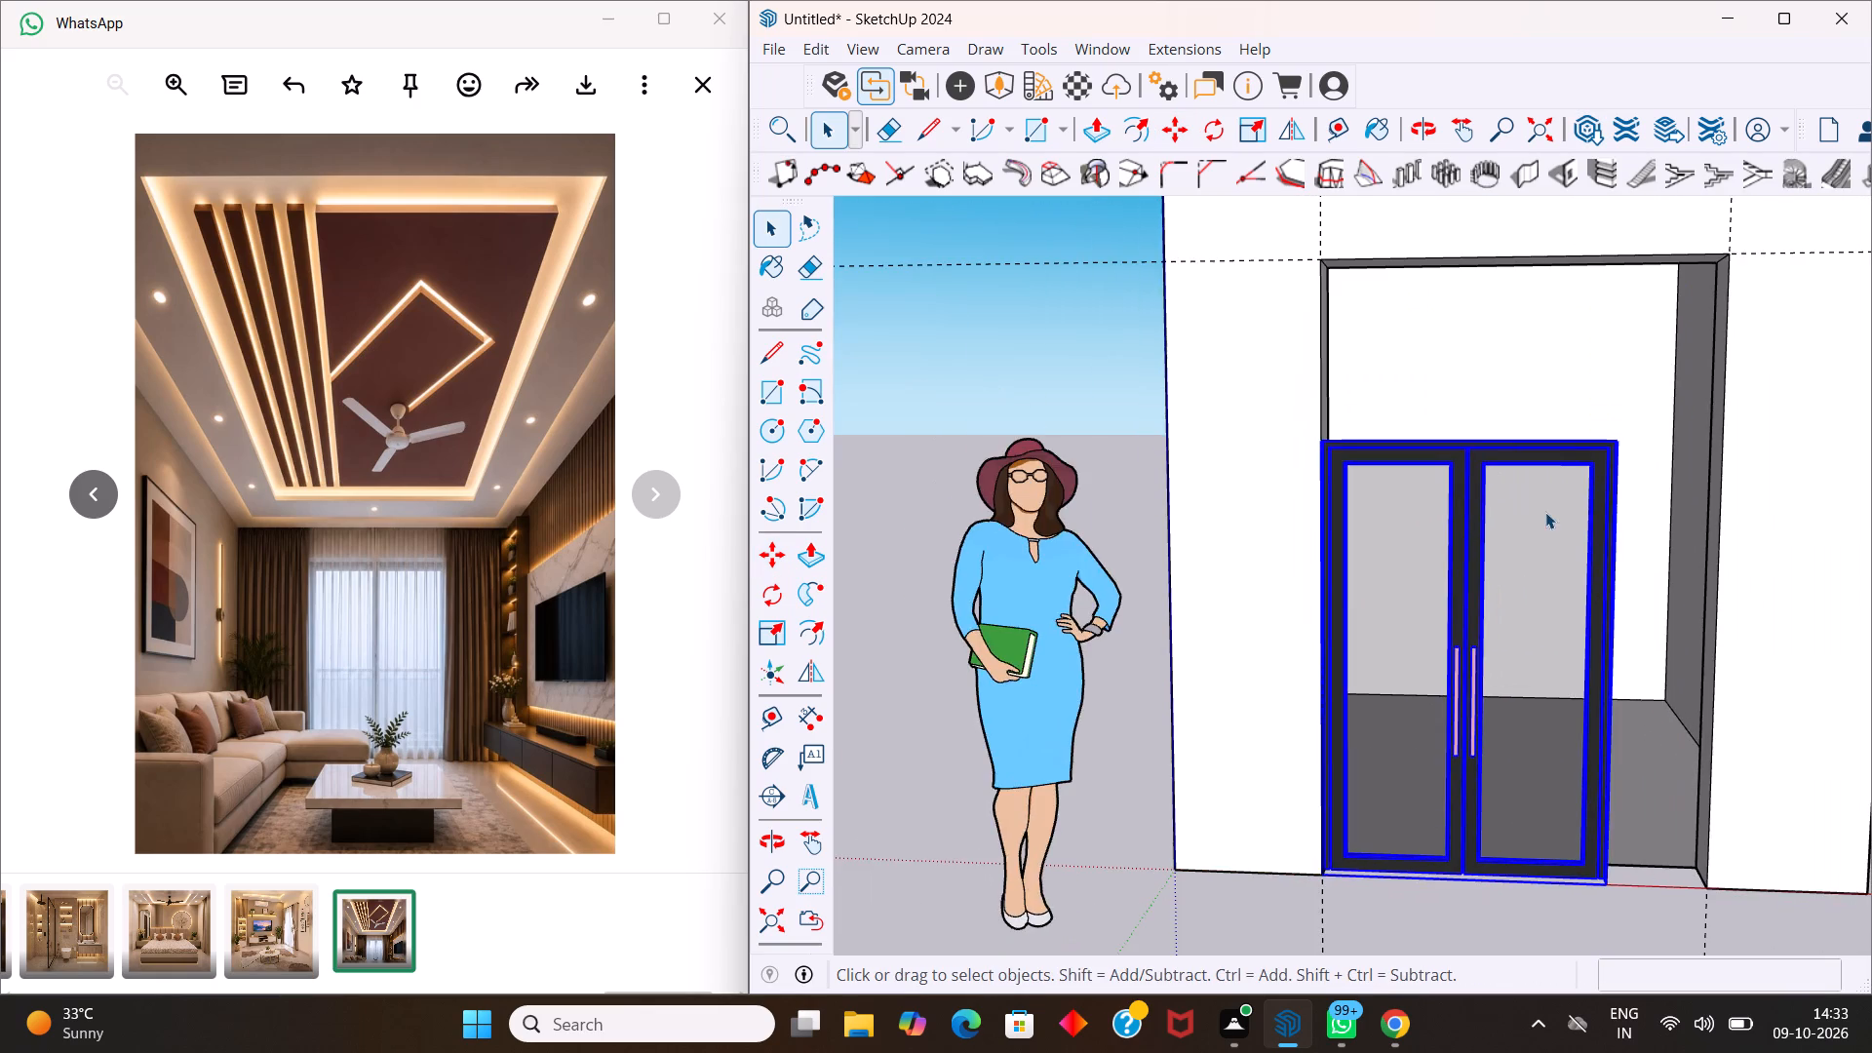
scroll(1569, 421, "up", 3)
middle_click_drag(1562, 451, 1548, 594)
key("s")
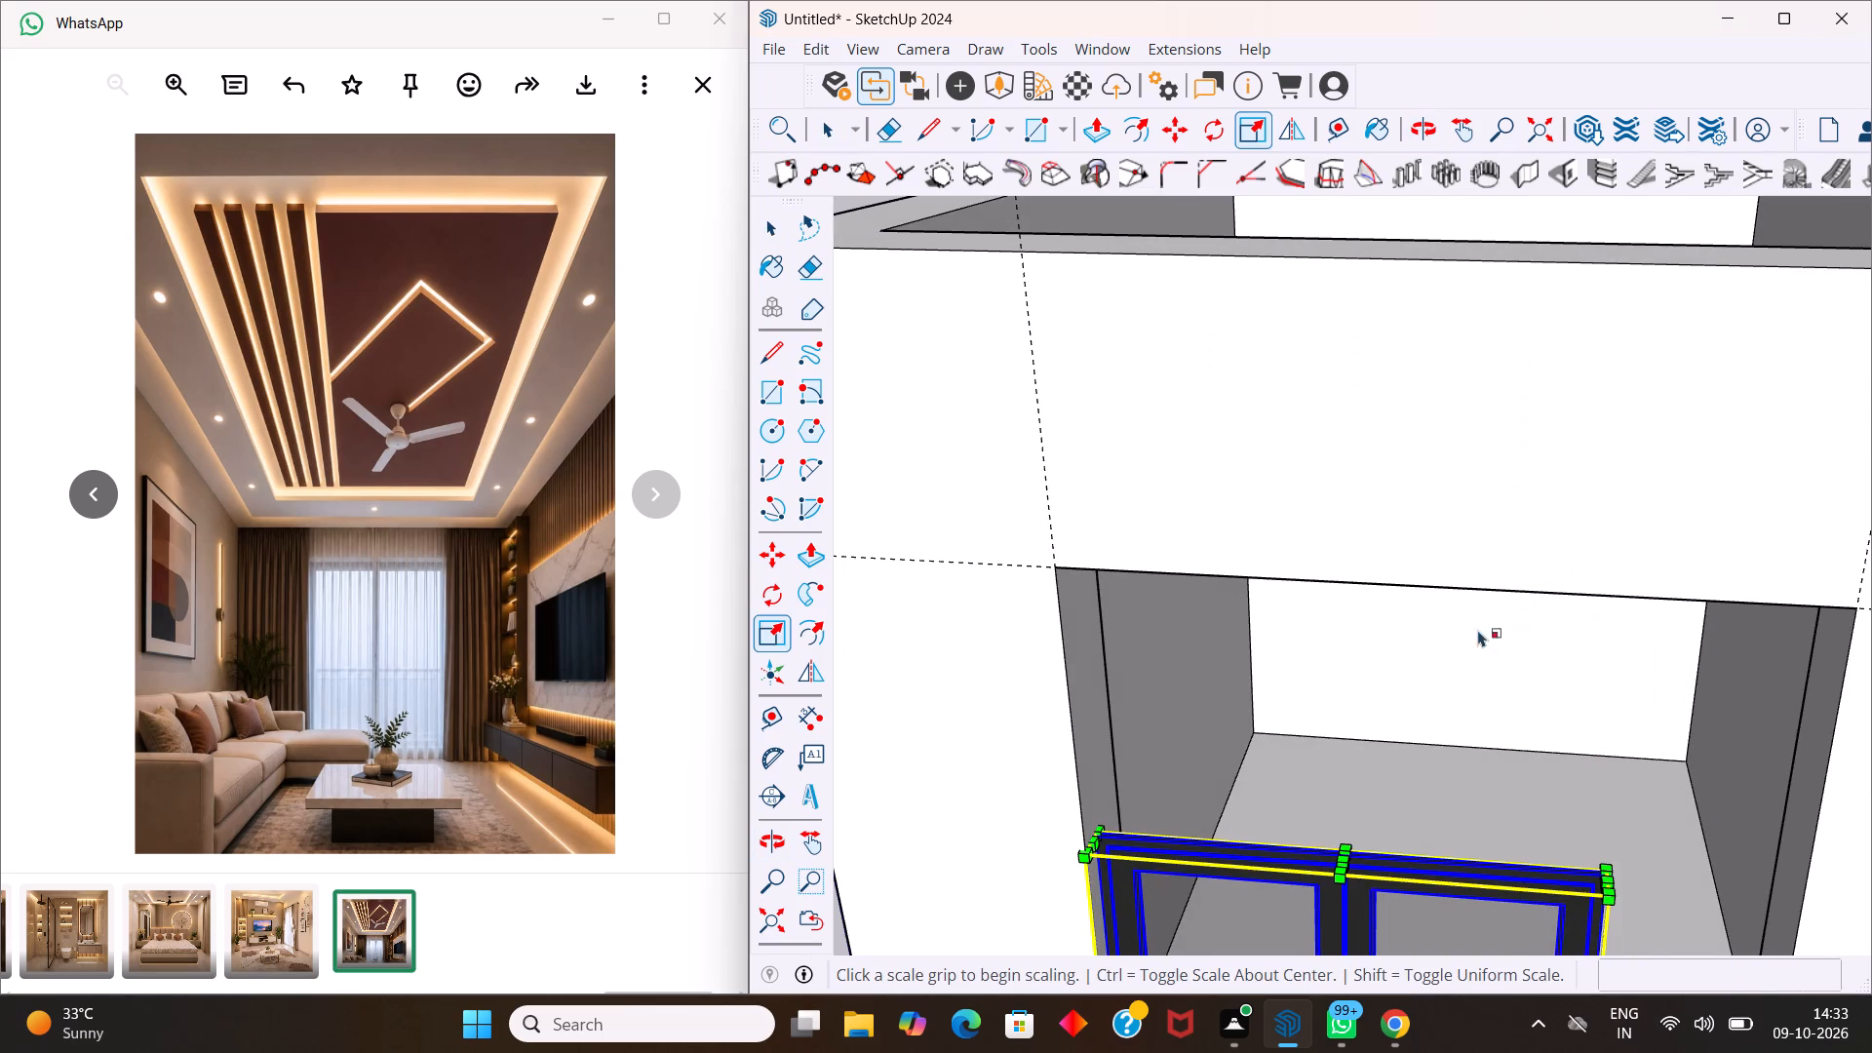
scroll(1440, 775, "up", 1)
left_click_drag(1317, 886, 1314, 603)
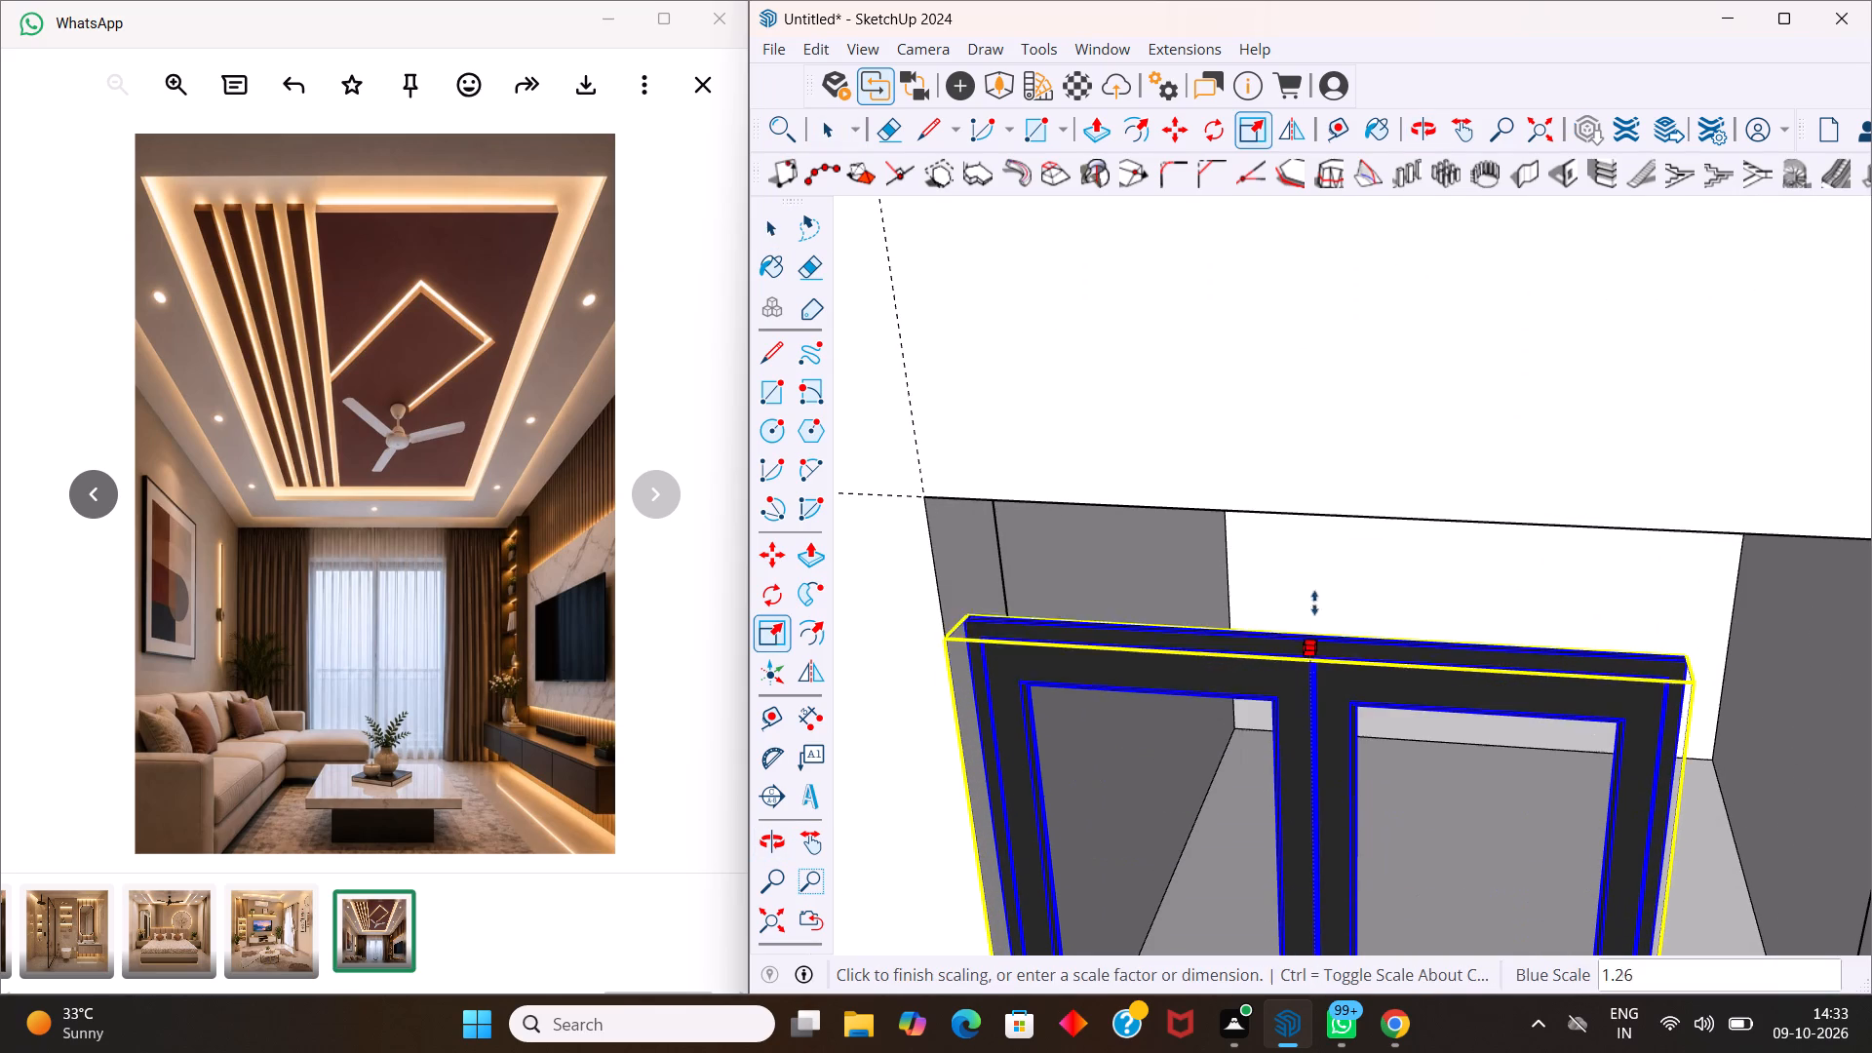
left_click_drag(1314, 603, 1308, 512)
Scale the glass door along the red axis to widen it towards the opening's side edge farthest from the origin.
scroll(1310, 545, "down", 11)
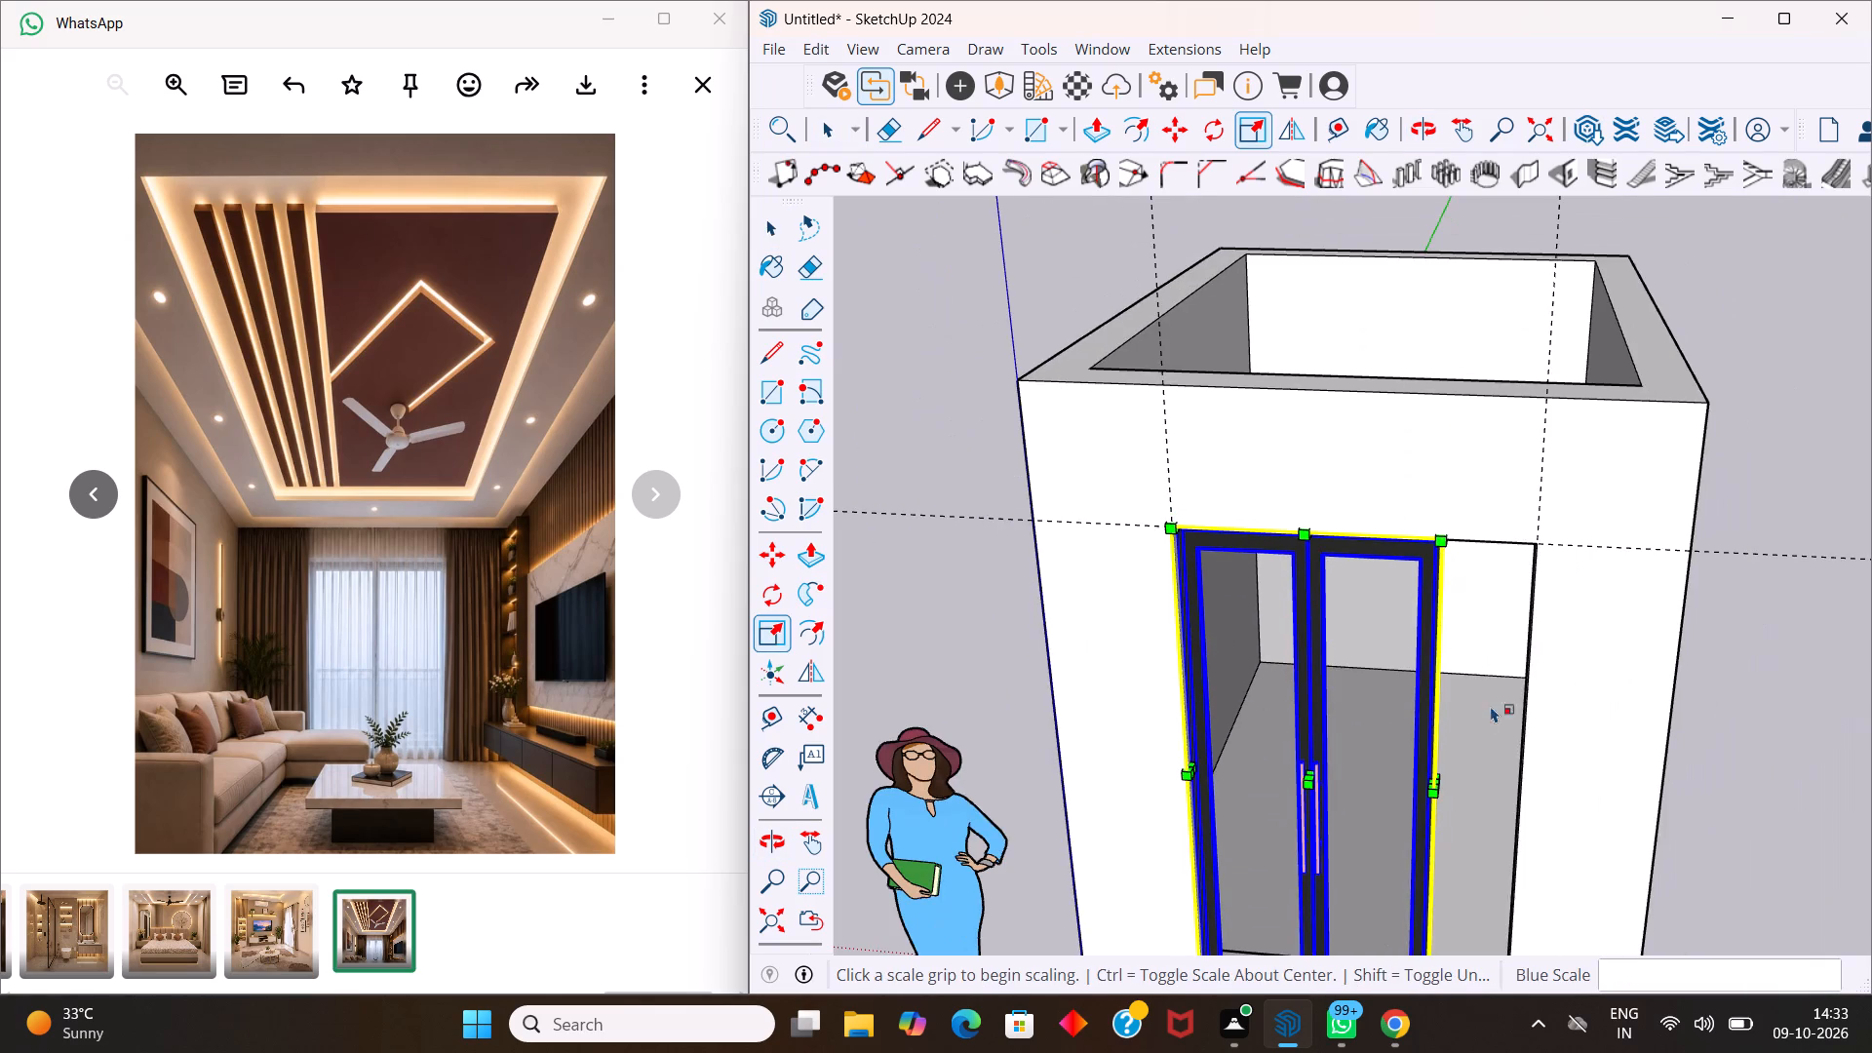
middle_click_drag(1498, 712, 1326, 603)
scroll(1326, 603, "up", 1)
scroll(1377, 710, "up", 5)
scroll(1330, 811, "down", 5)
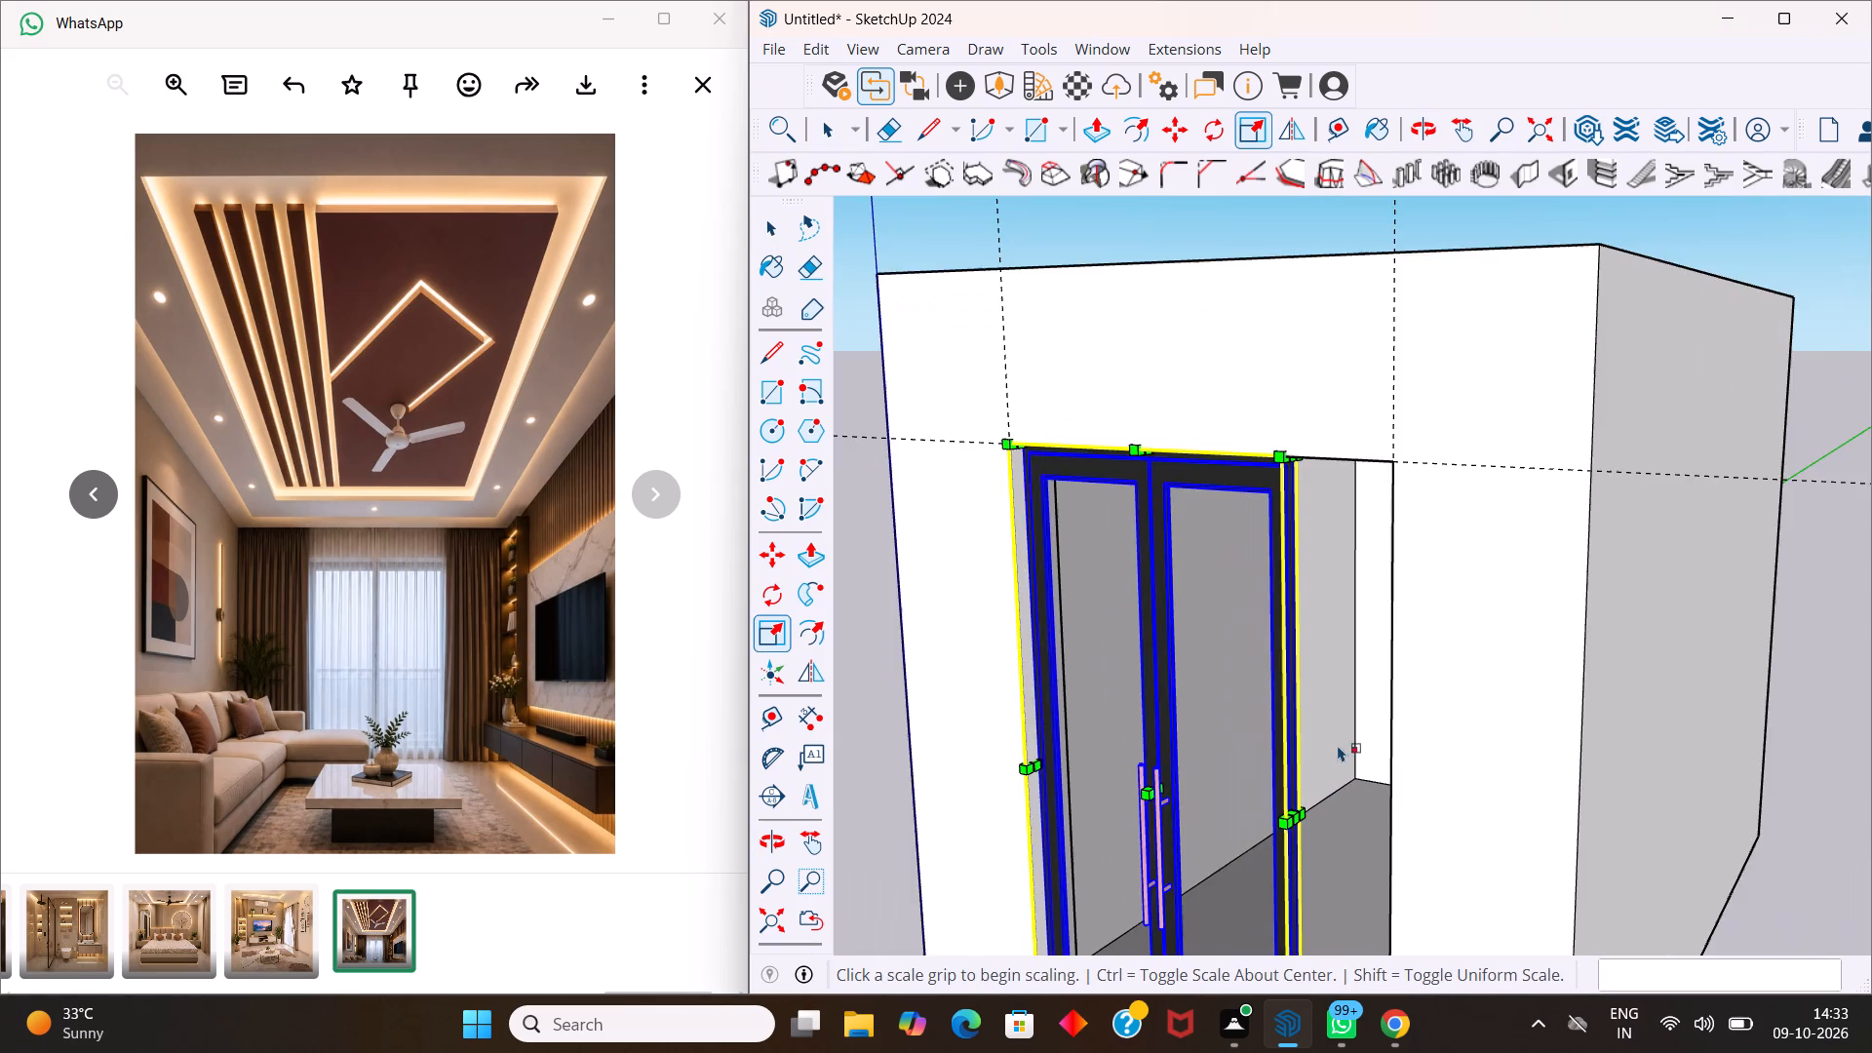
scroll(1340, 721, "down", 5)
scroll(1325, 964, "up", 12)
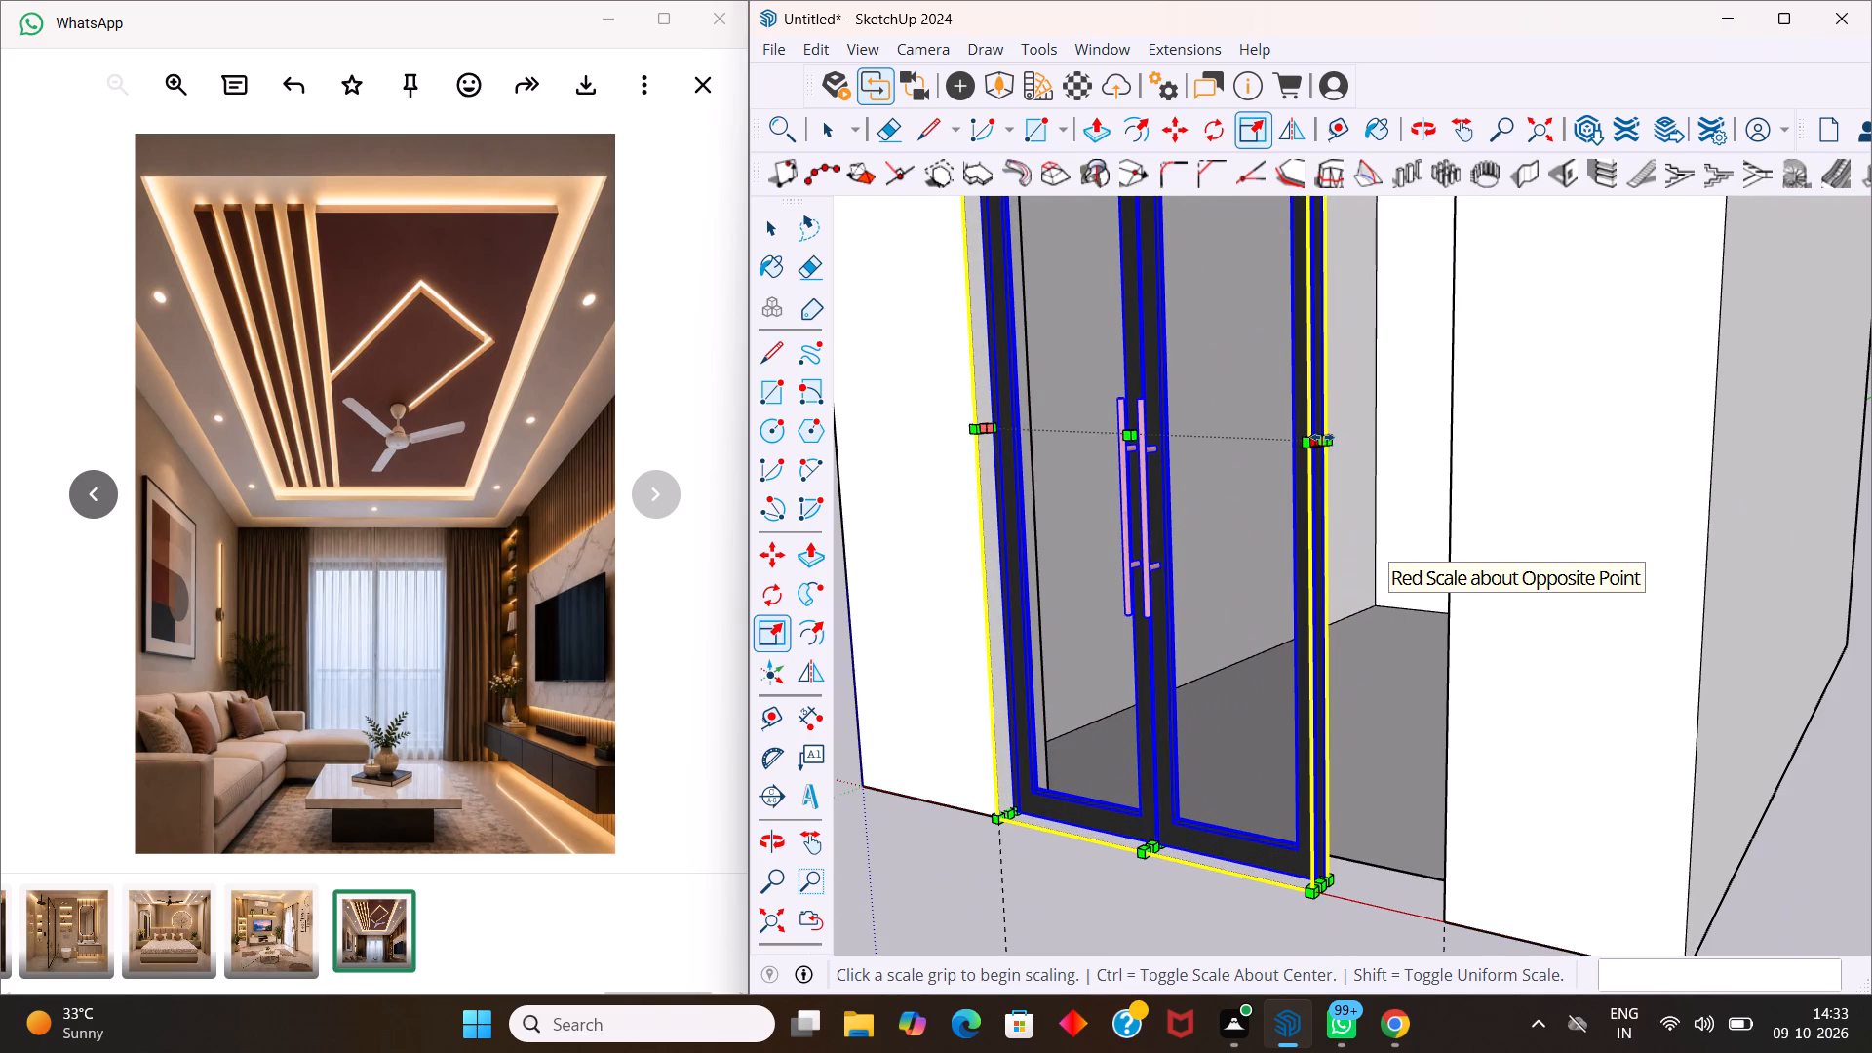
scroll(1322, 436, "up", 7)
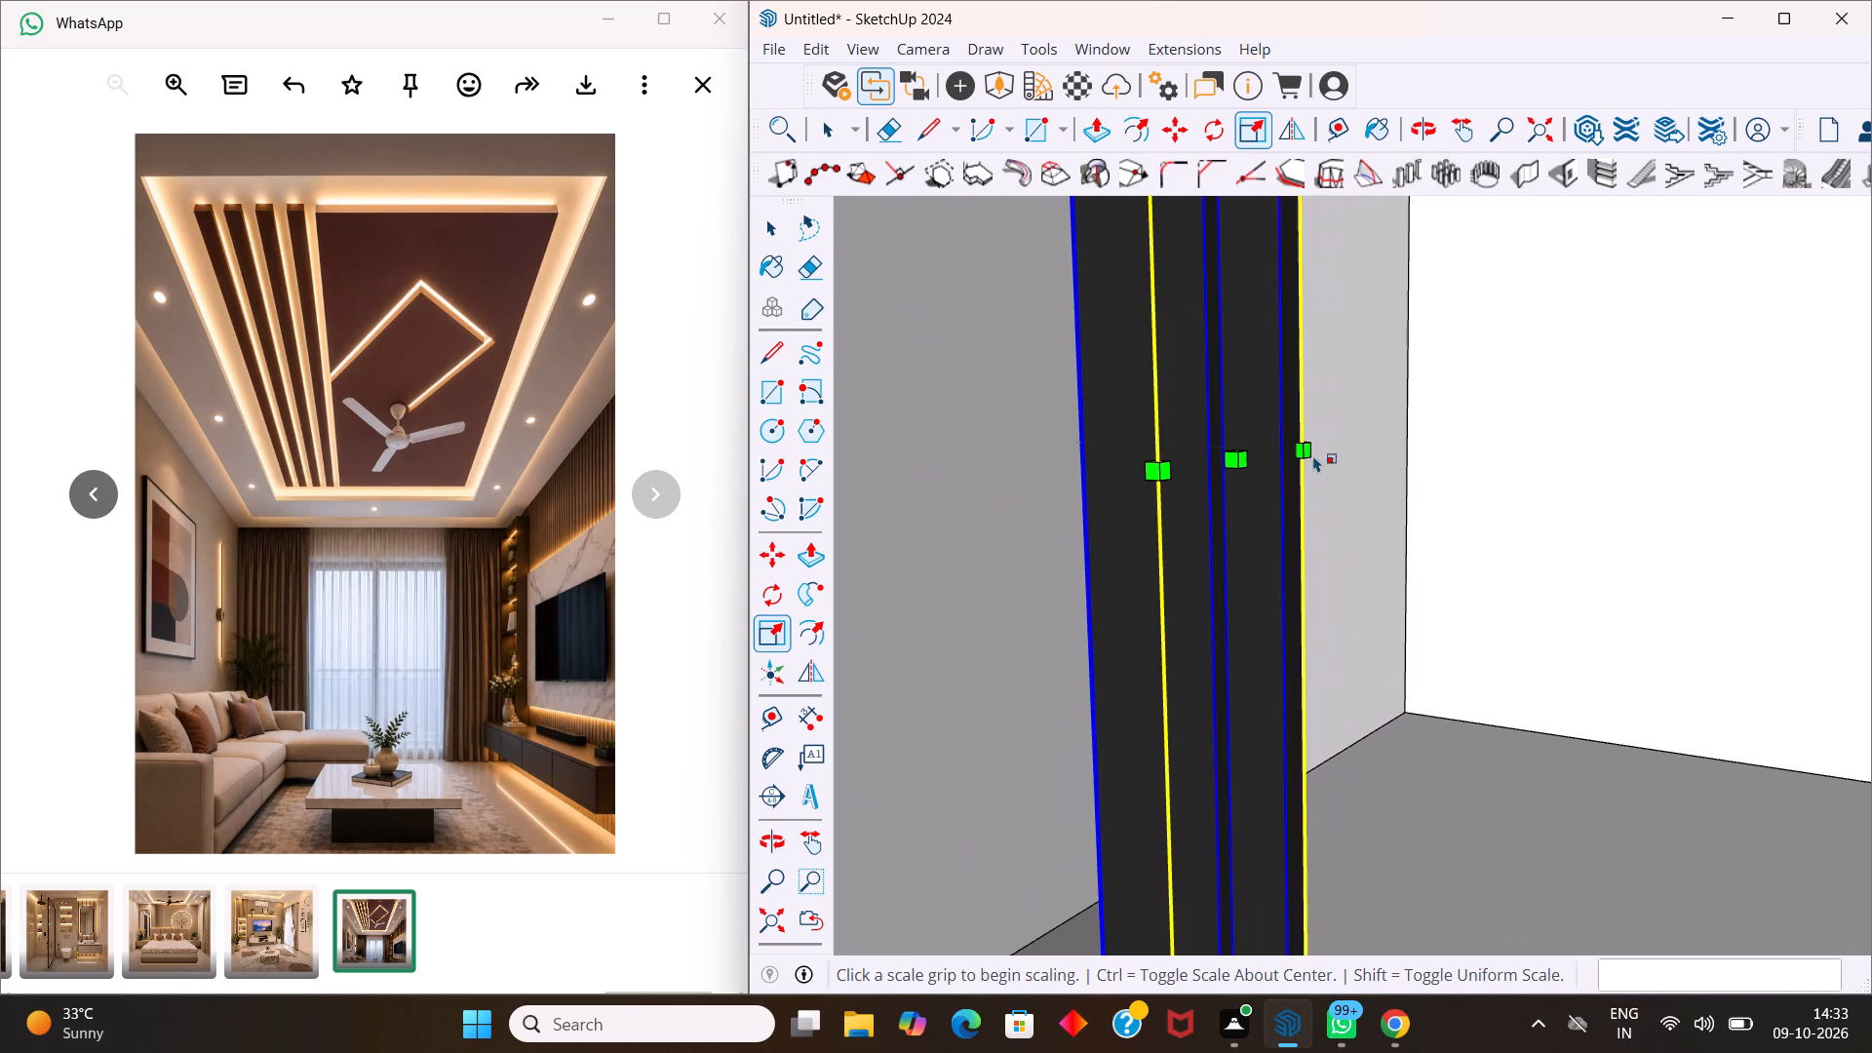
left_click_drag(1246, 461, 1446, 463)
scroll(1446, 463, "down", 17)
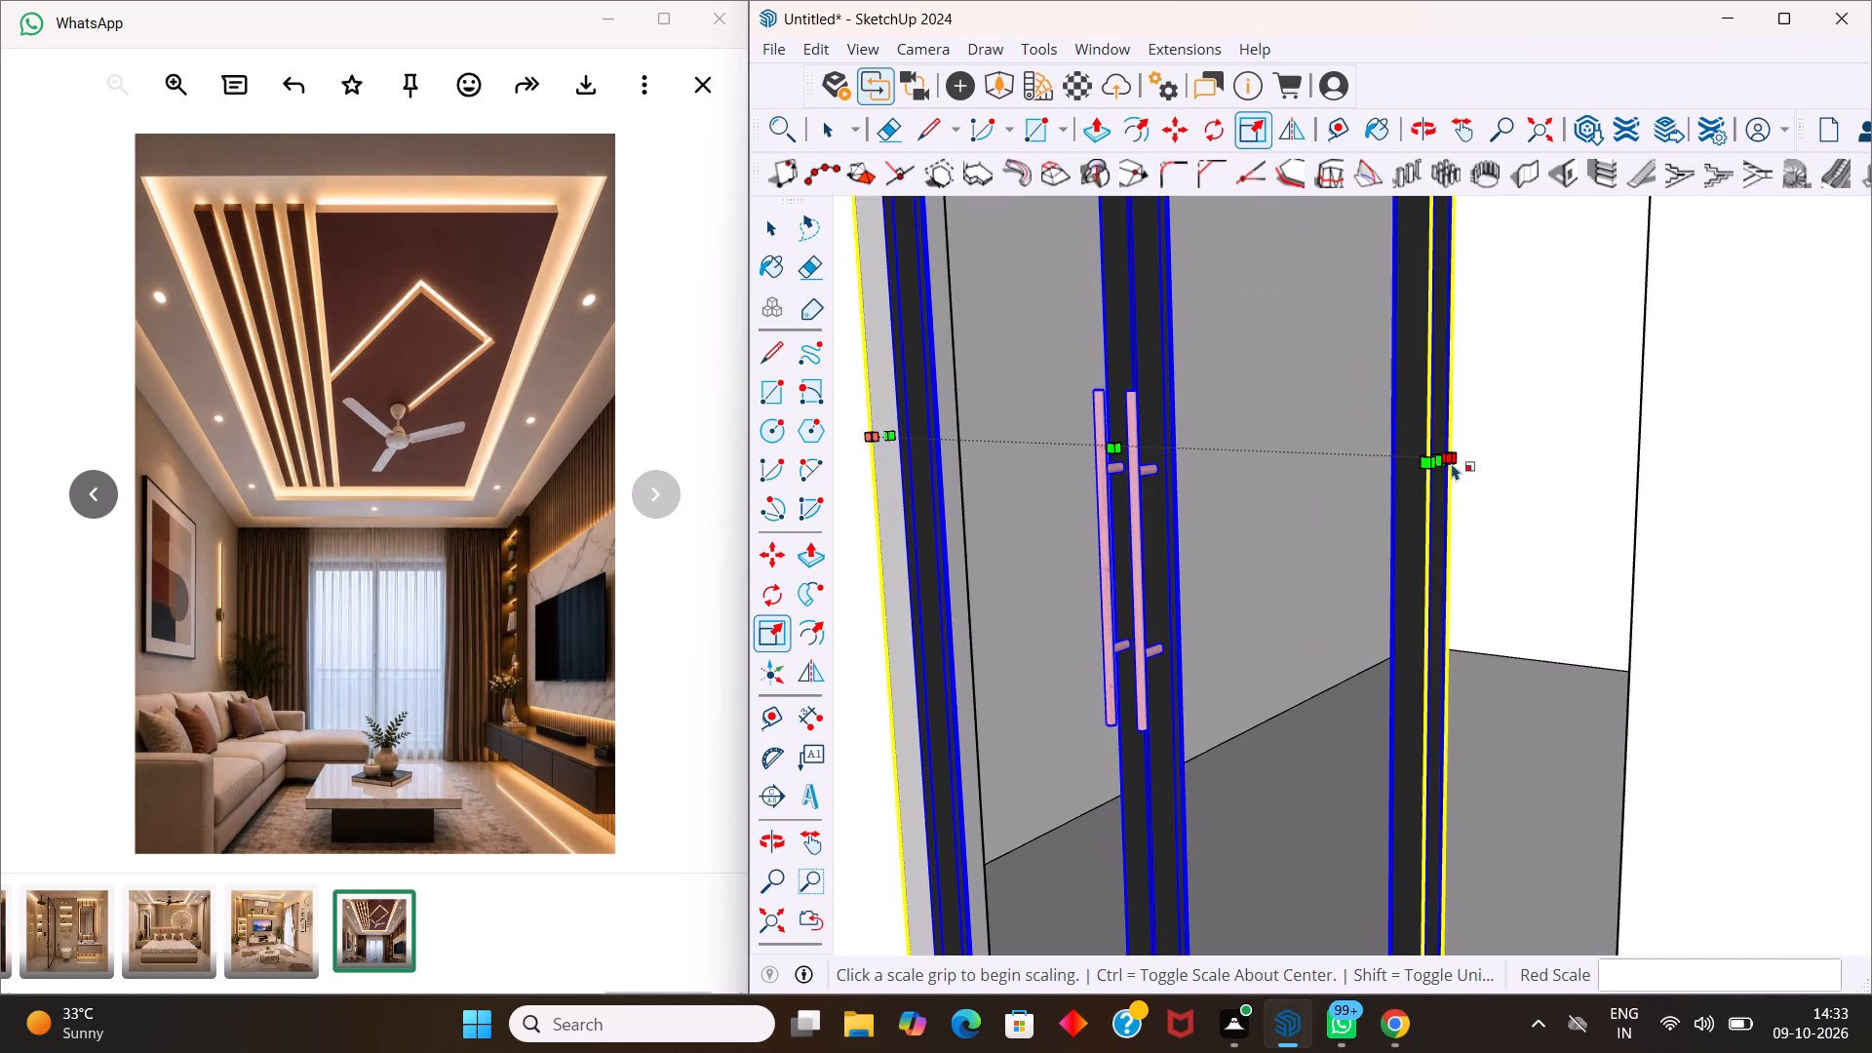
left_click_drag(1441, 463, 1659, 478)
scroll(1654, 478, "up", 4)
scroll(1634, 474, "down", 16)
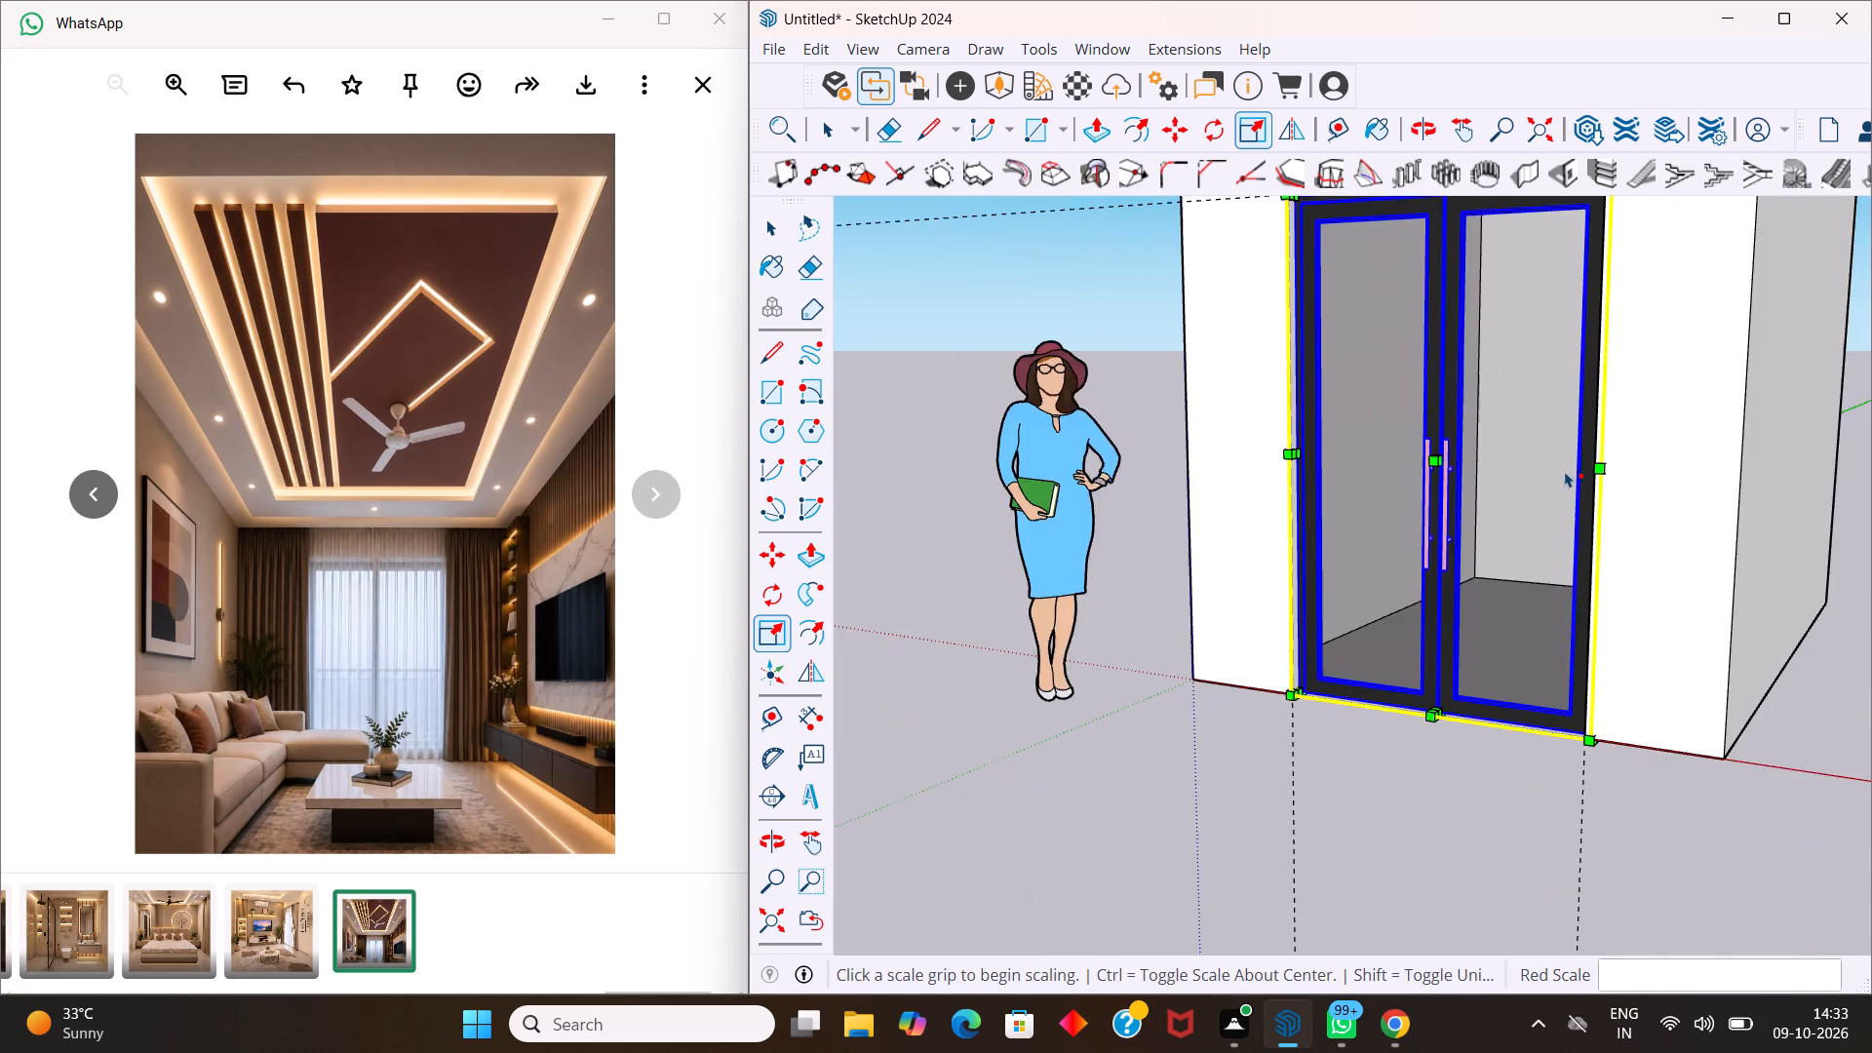
Readjust the glass door's width with its side scale grip so it meets the opening's far side edge.
scroll(1591, 358, "down", 6)
middle_click(1557, 261)
middle_click_drag(1569, 271, 1650, 387)
scroll(1622, 294, "up", 3)
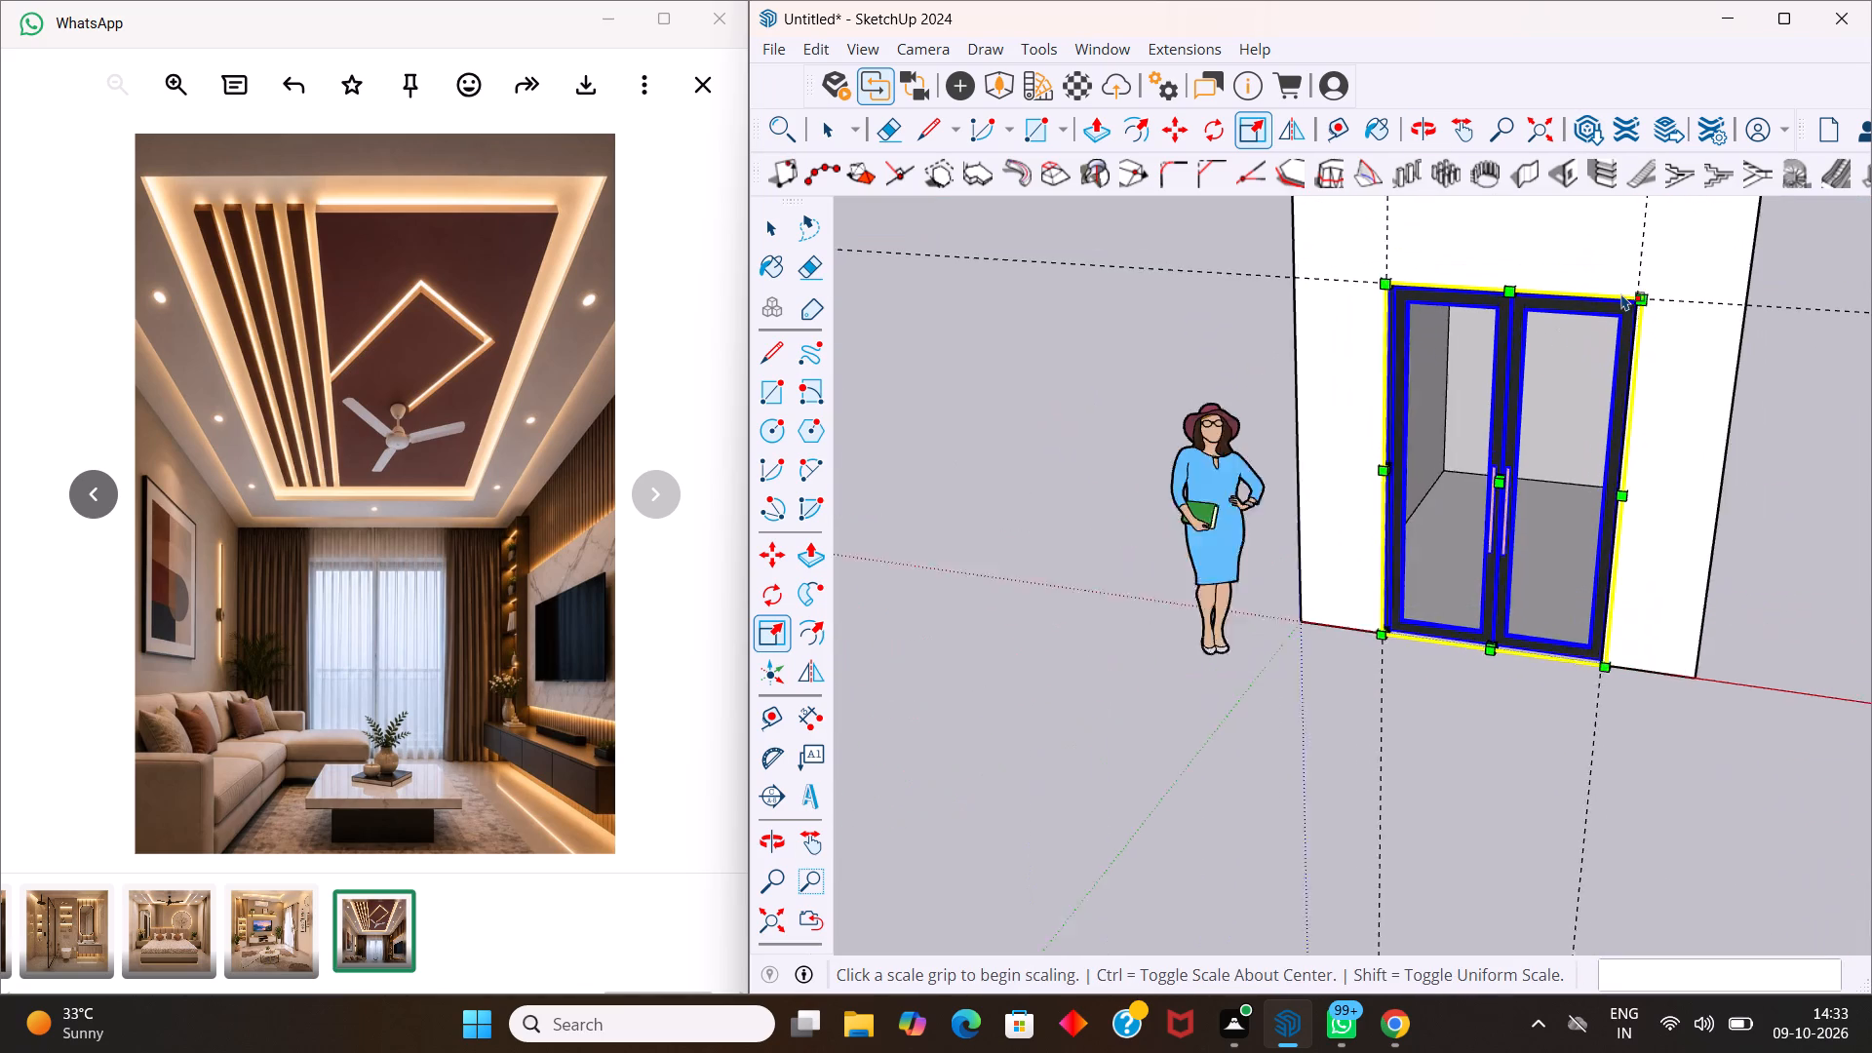
scroll(1621, 293, "up", 6)
scroll(1660, 615, "up", 1)
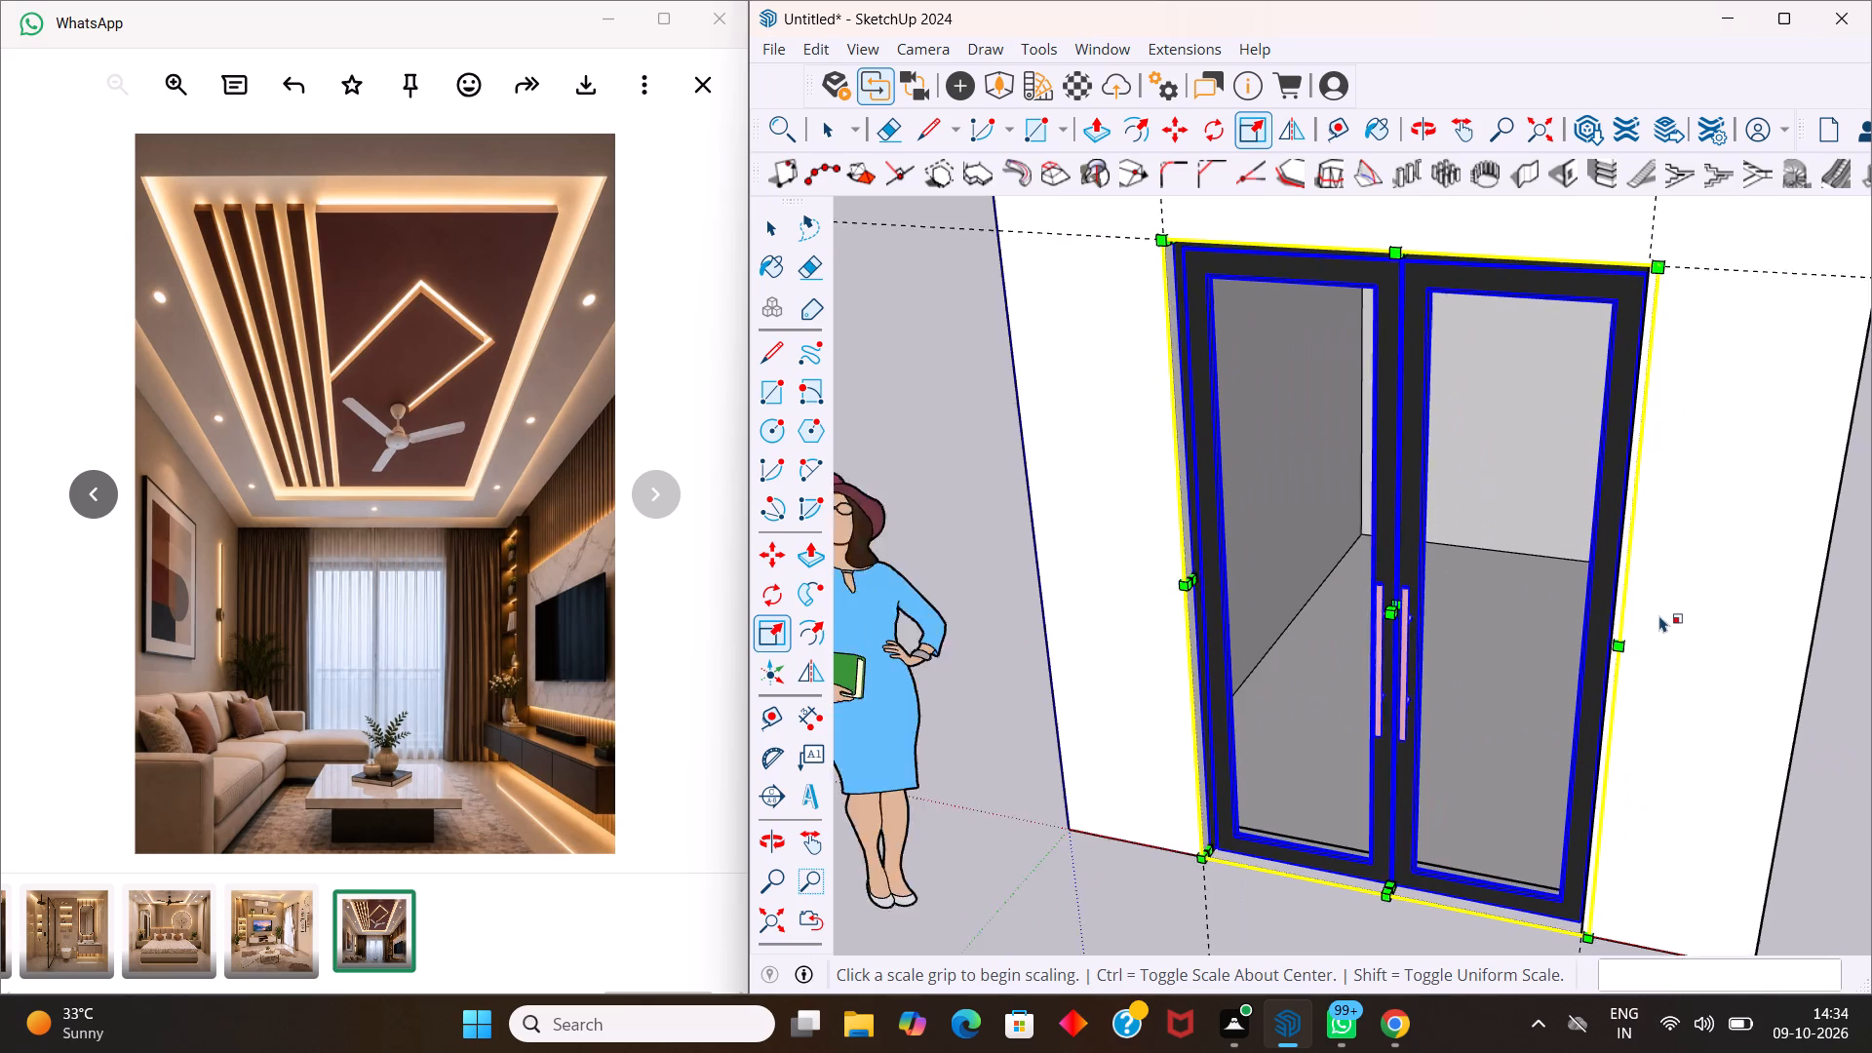
scroll(1659, 615, "up", 5)
middle_click_drag(1626, 624, 1419, 646)
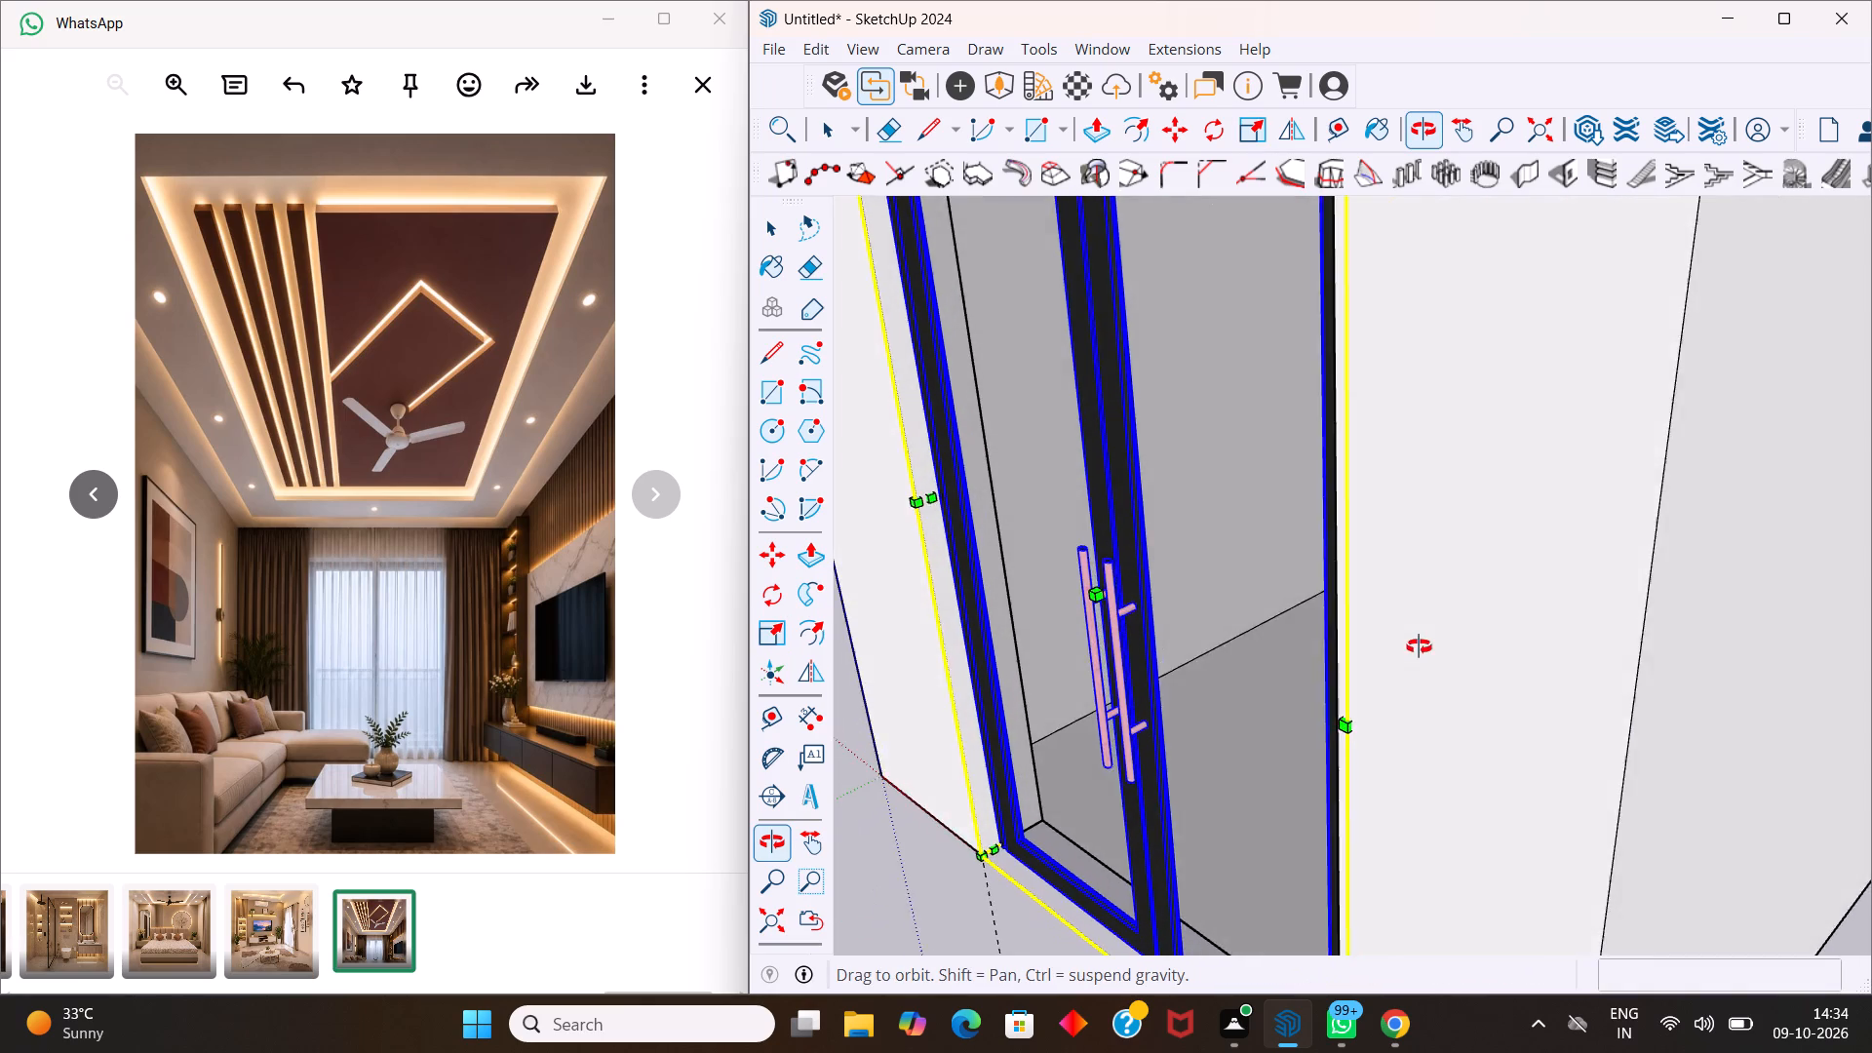
middle_click_drag(1419, 646, 1371, 600)
left_click_drag(1286, 668, 1225, 628)
left_click_drag(1223, 627, 1161, 591)
scroll(1196, 606, "up", 5)
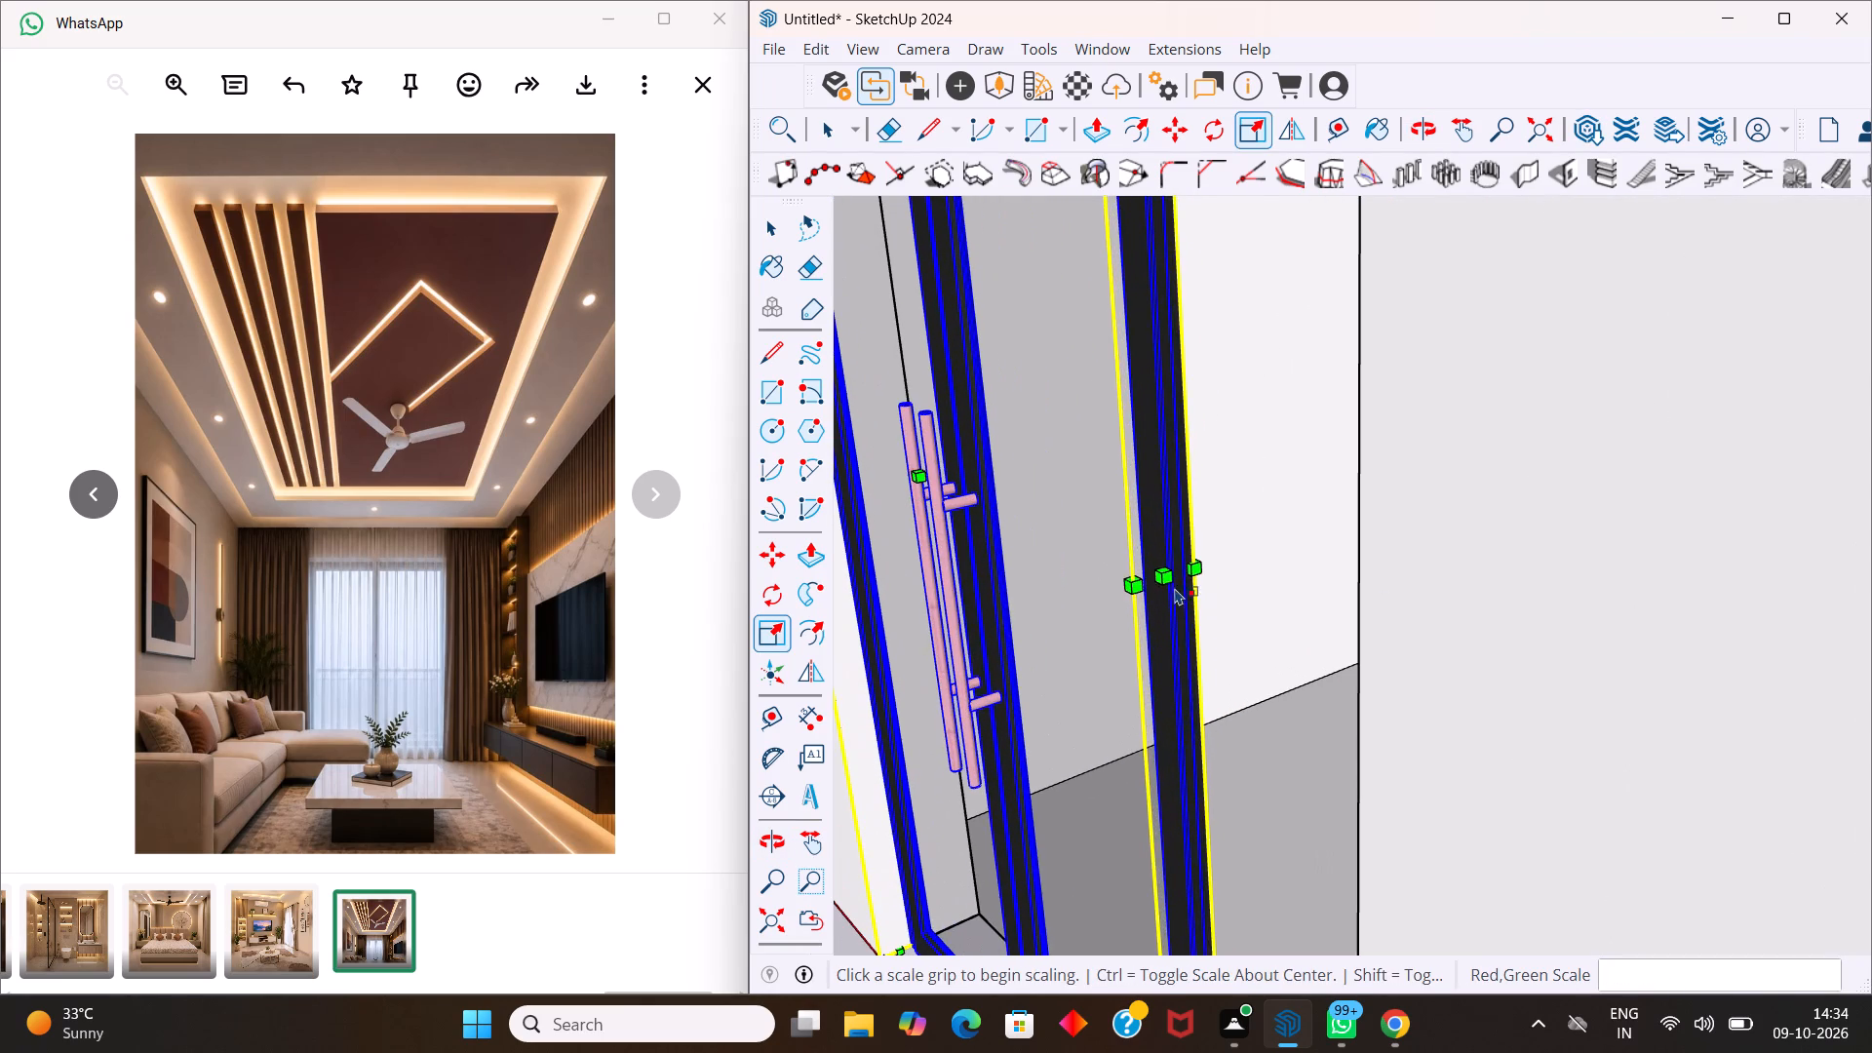
left_click_drag(1169, 581, 1363, 641)
key("space")
scroll(1282, 628, "down", 19)
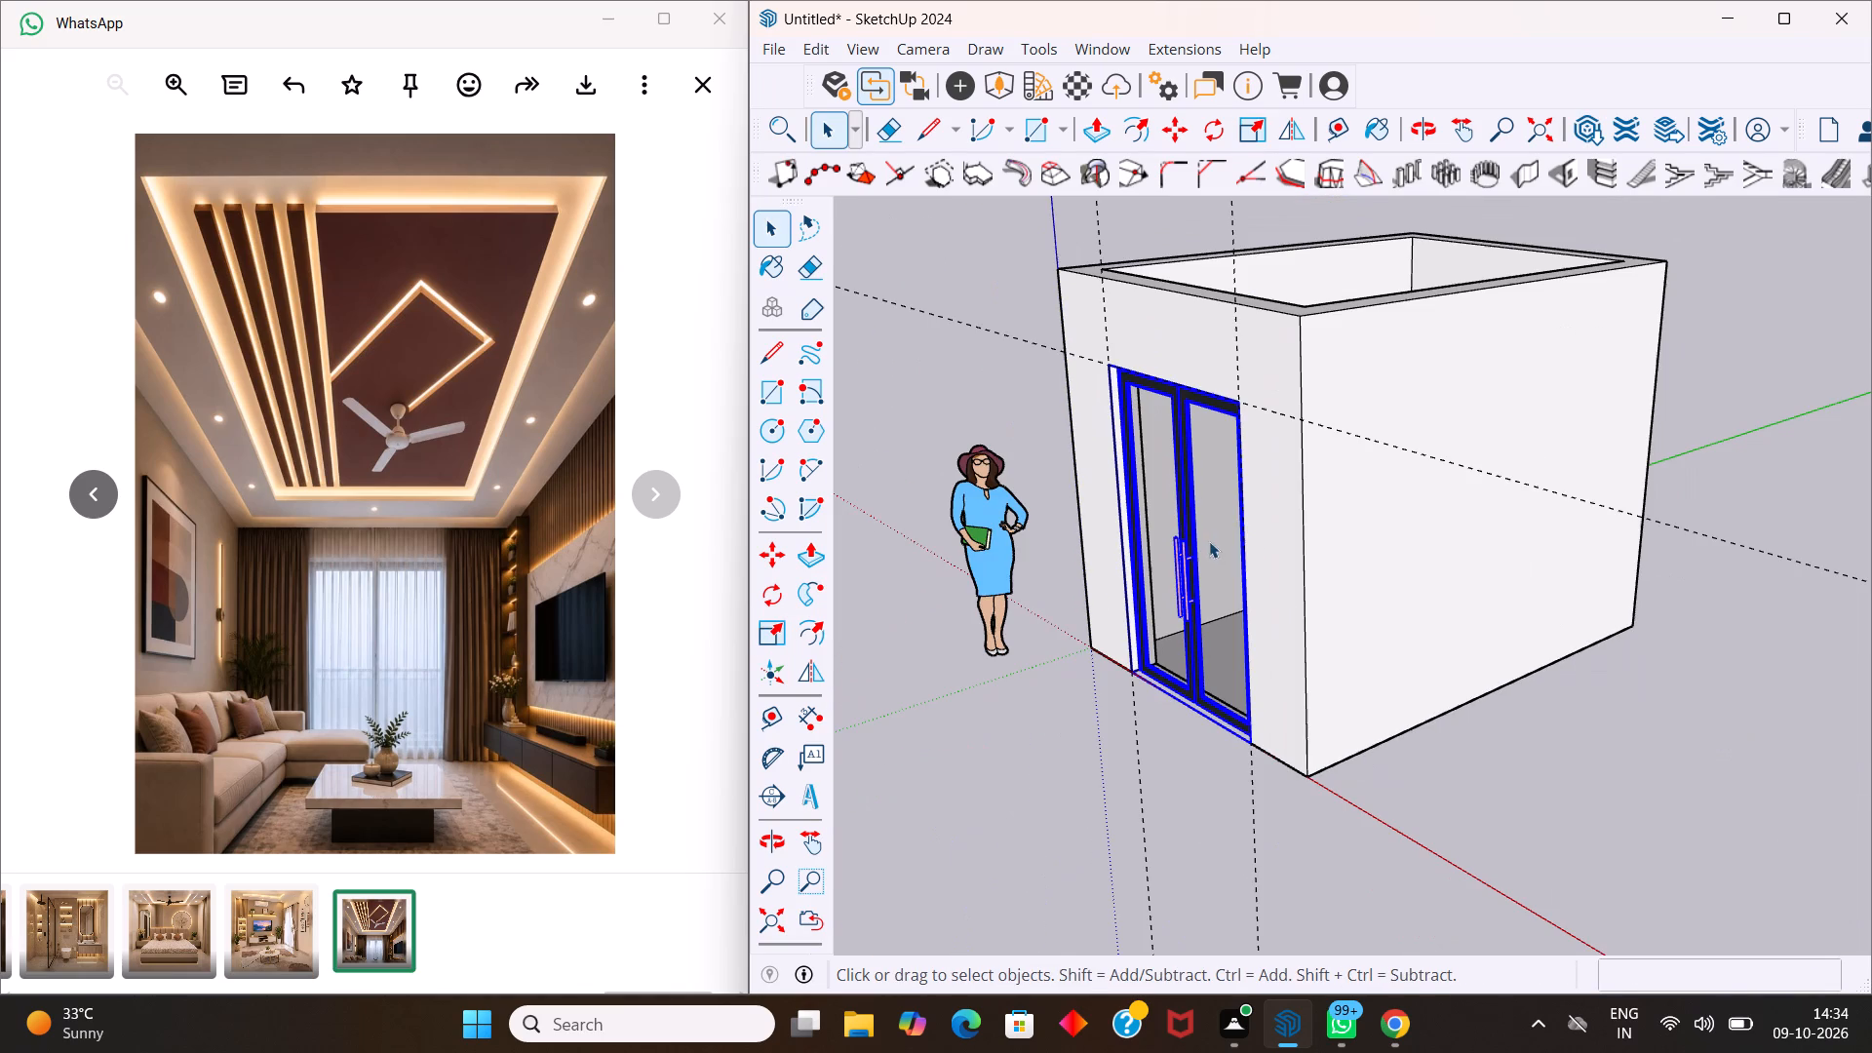
Move the glass door by its frame's bottom corner to the opening's outer bottom corner nearest the origin.
left_click(1525, 744)
middle_click_drag(1545, 691, 1365, 741)
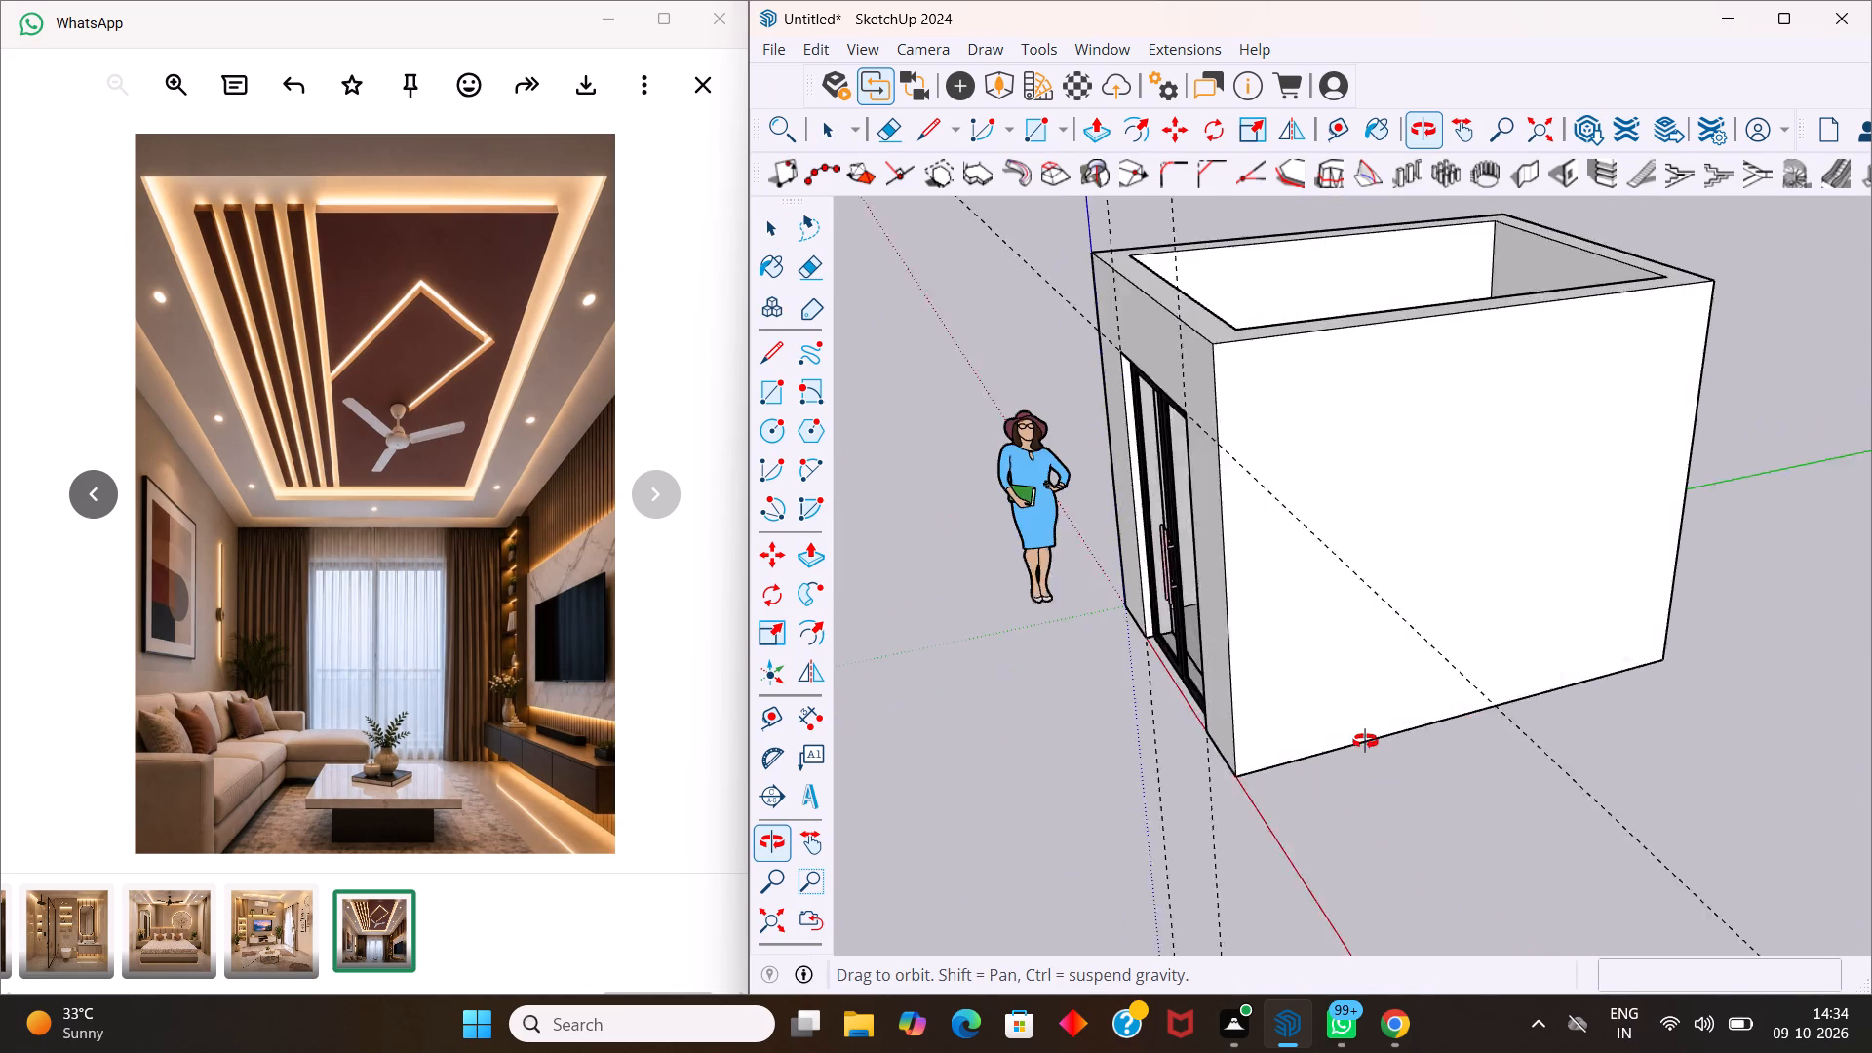
middle_click_drag(1365, 741, 1474, 704)
left_click(1192, 632)
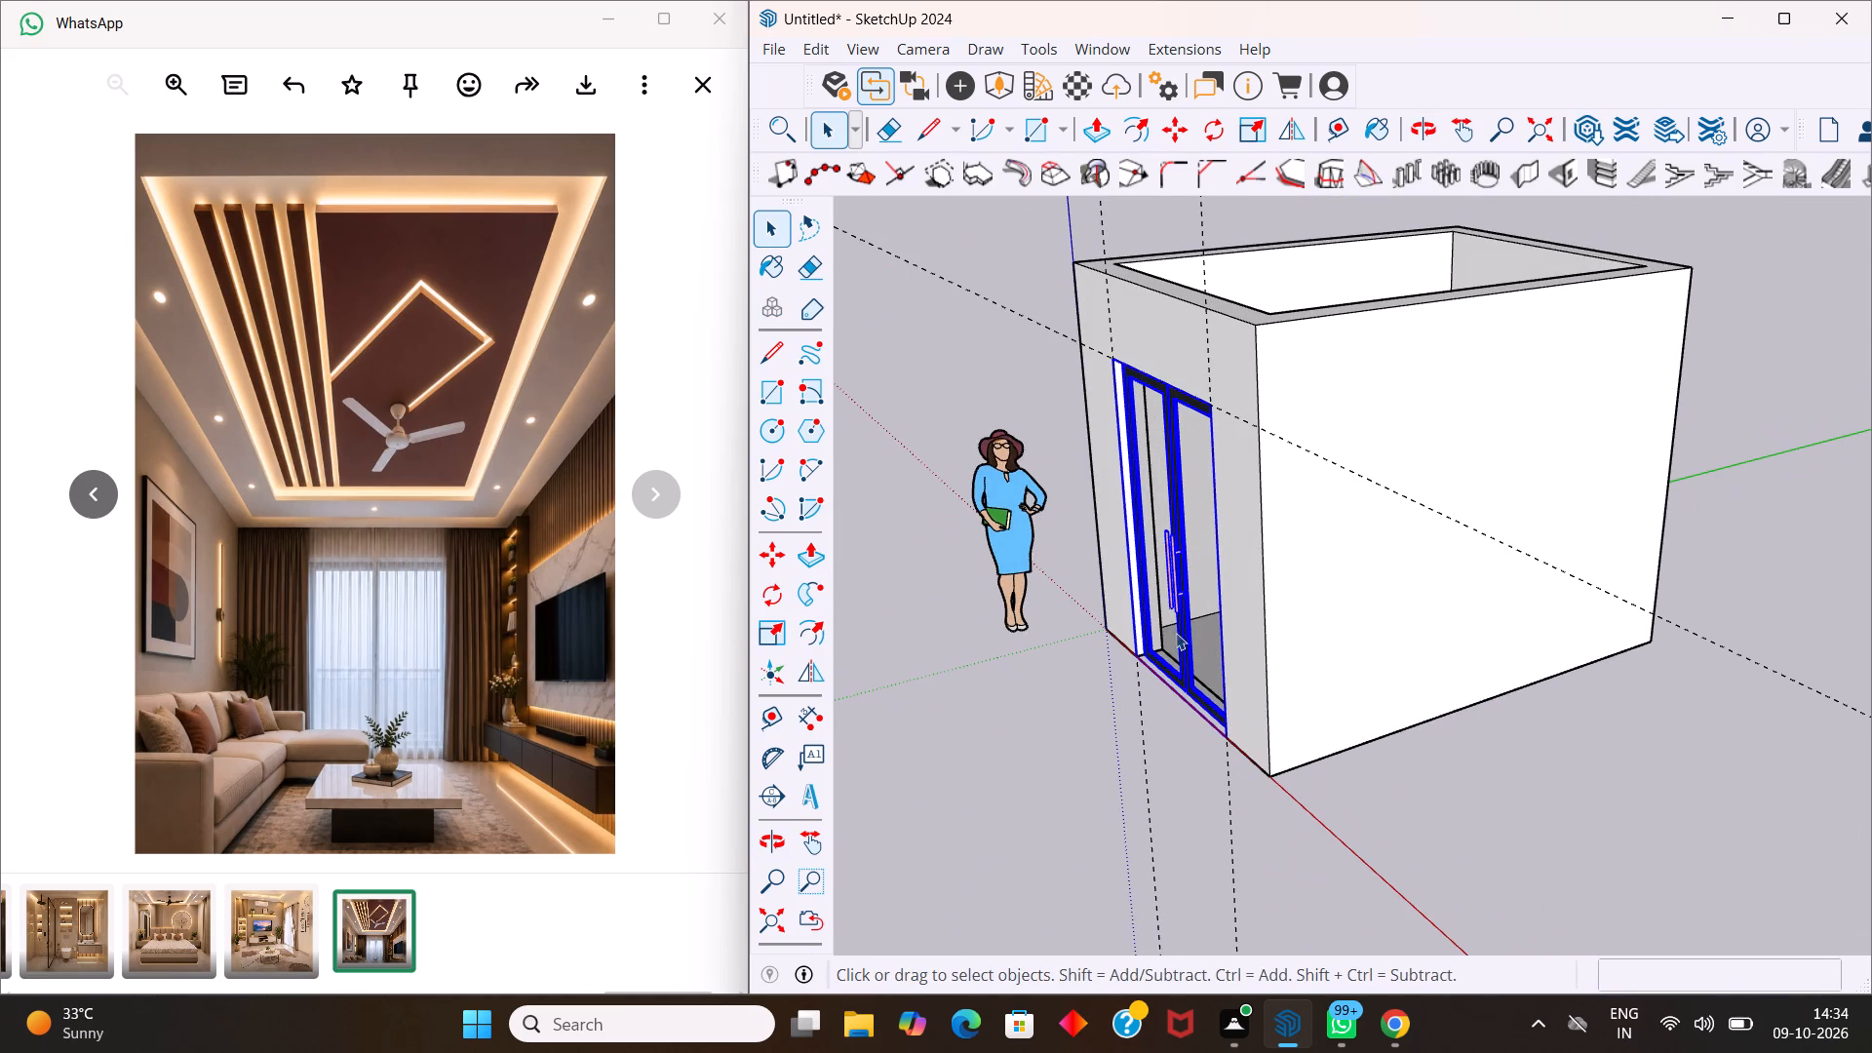
key("m")
scroll(1168, 659, "up", 15)
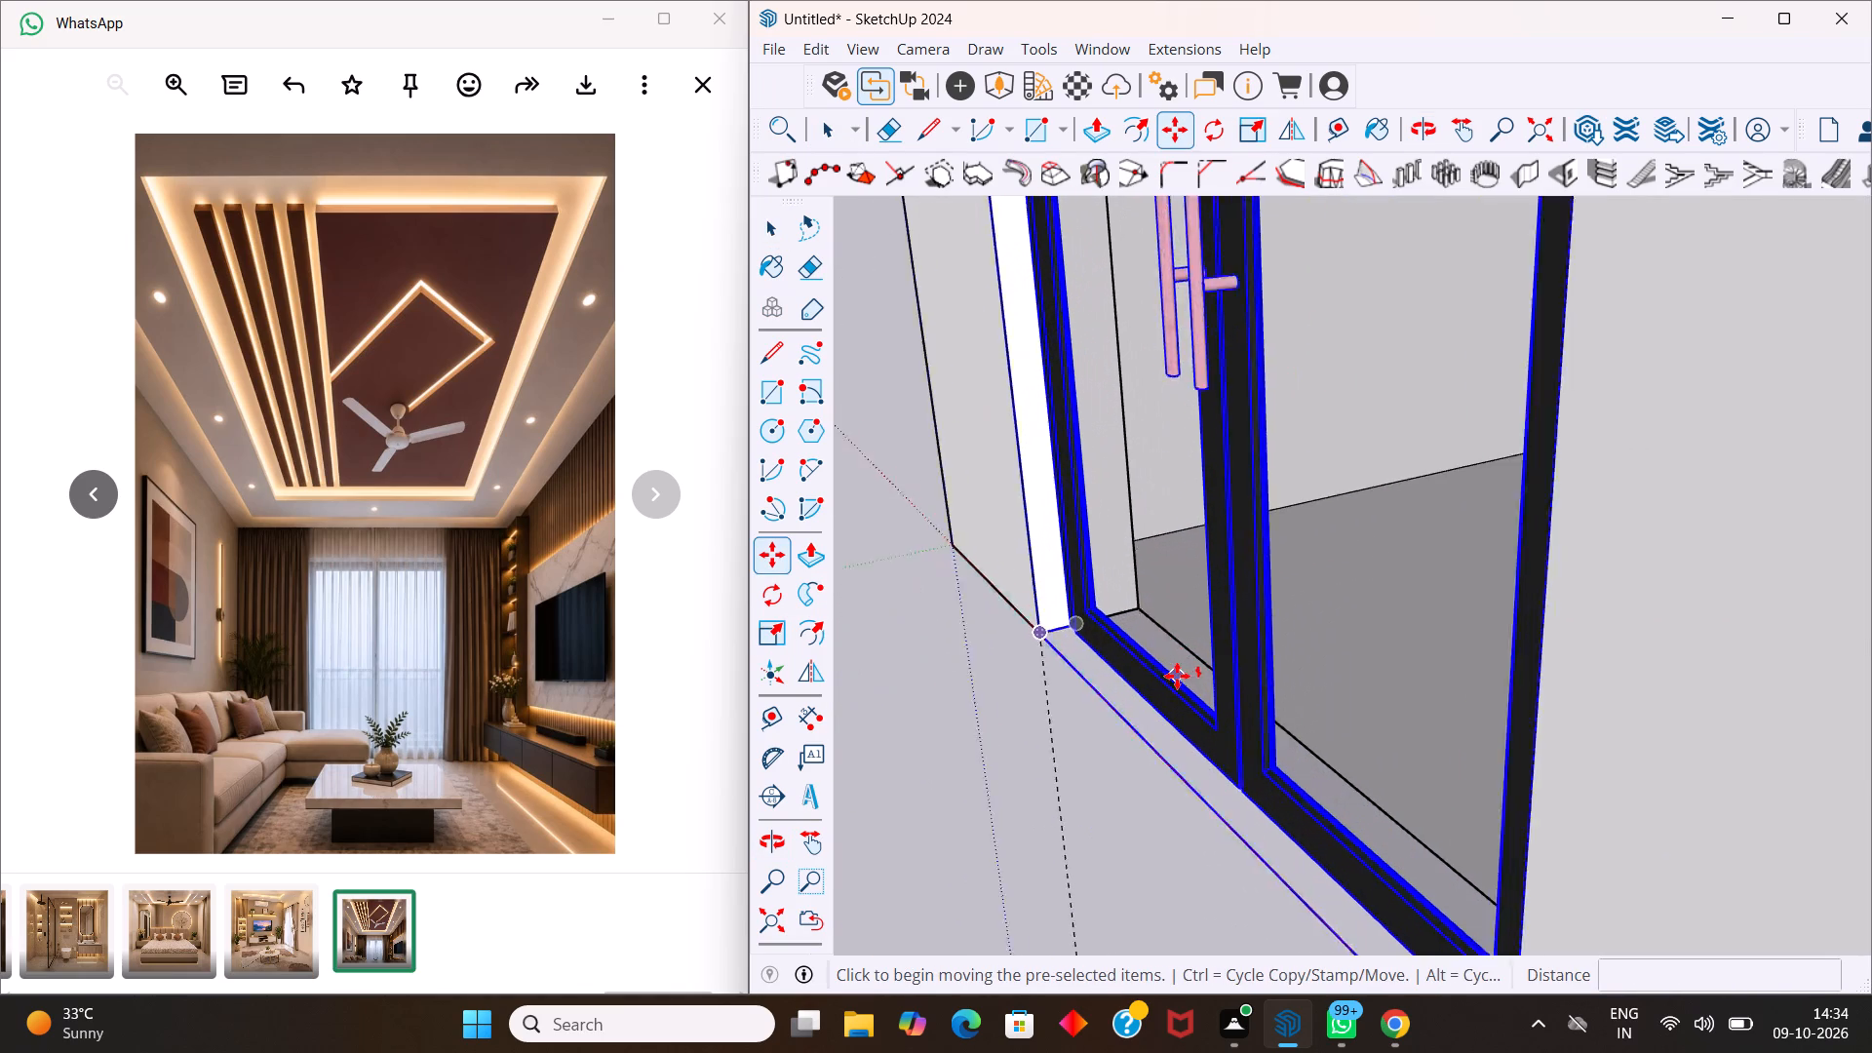
scroll(1177, 676, "up", 4)
left_click(1026, 599)
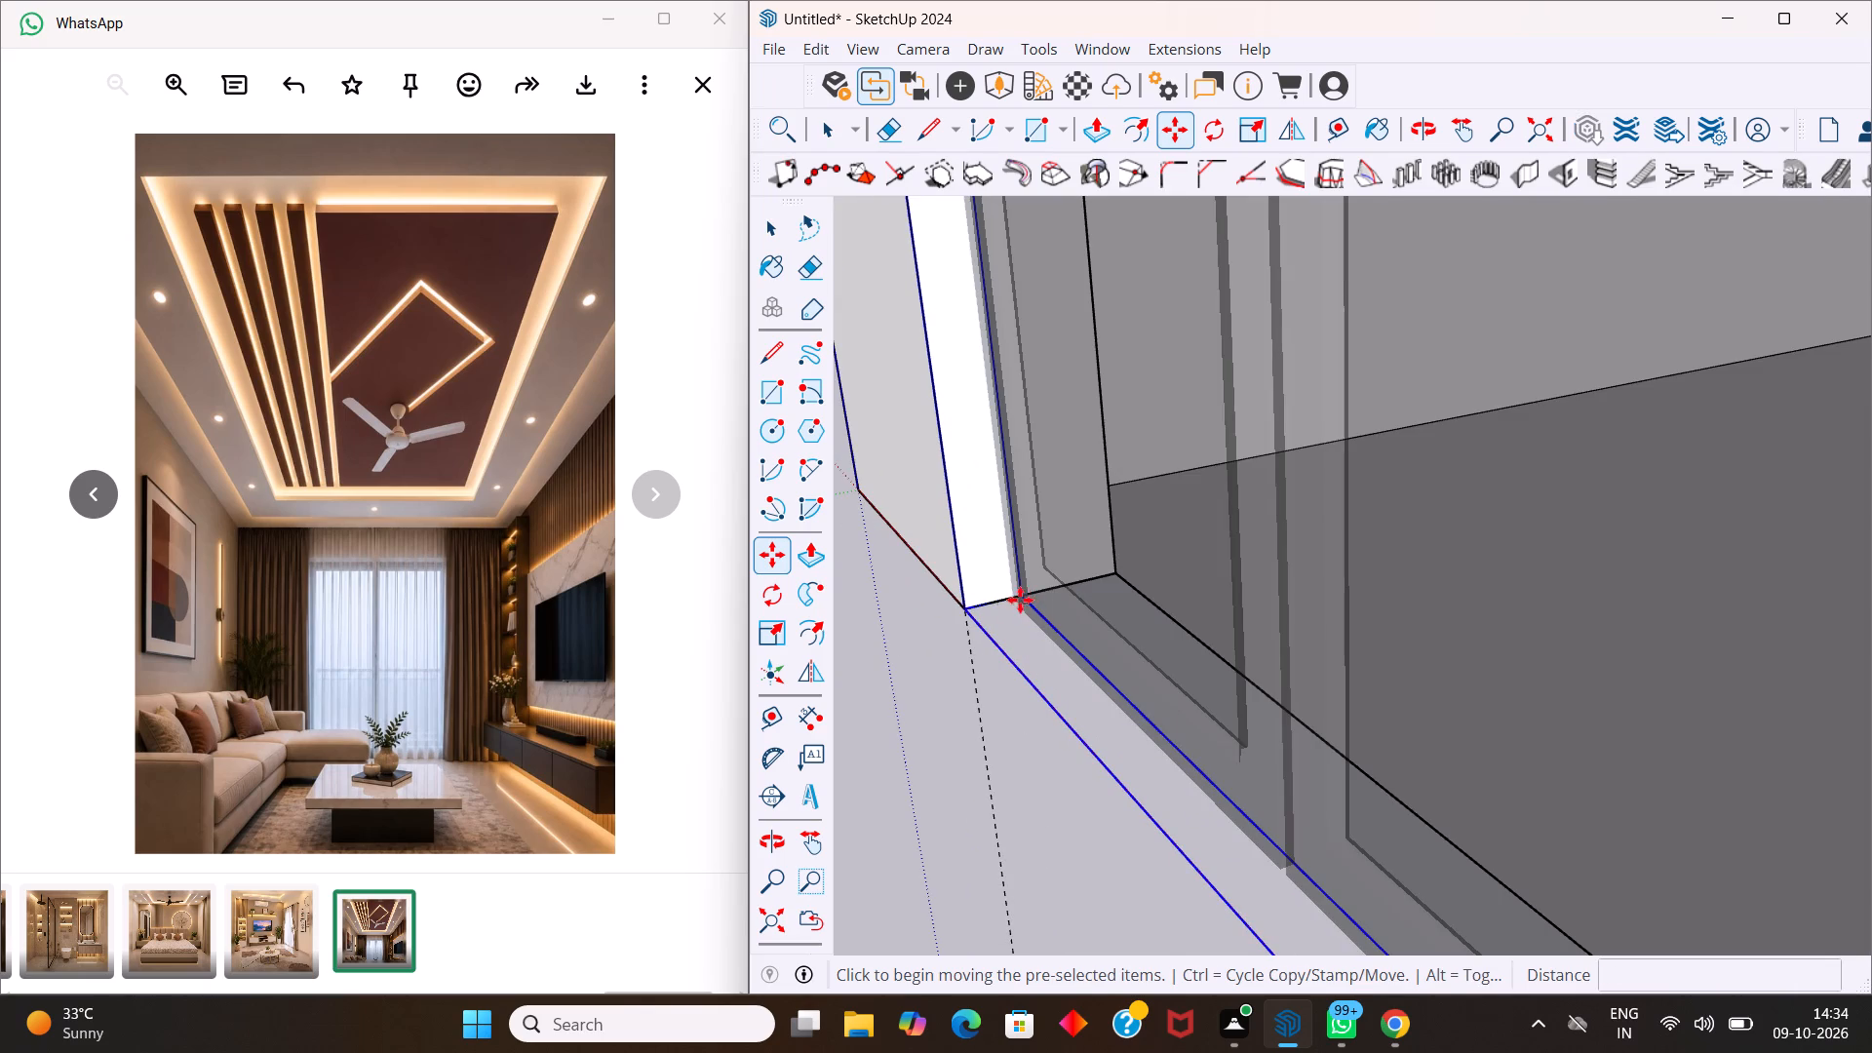
left_click(974, 614)
key("space")
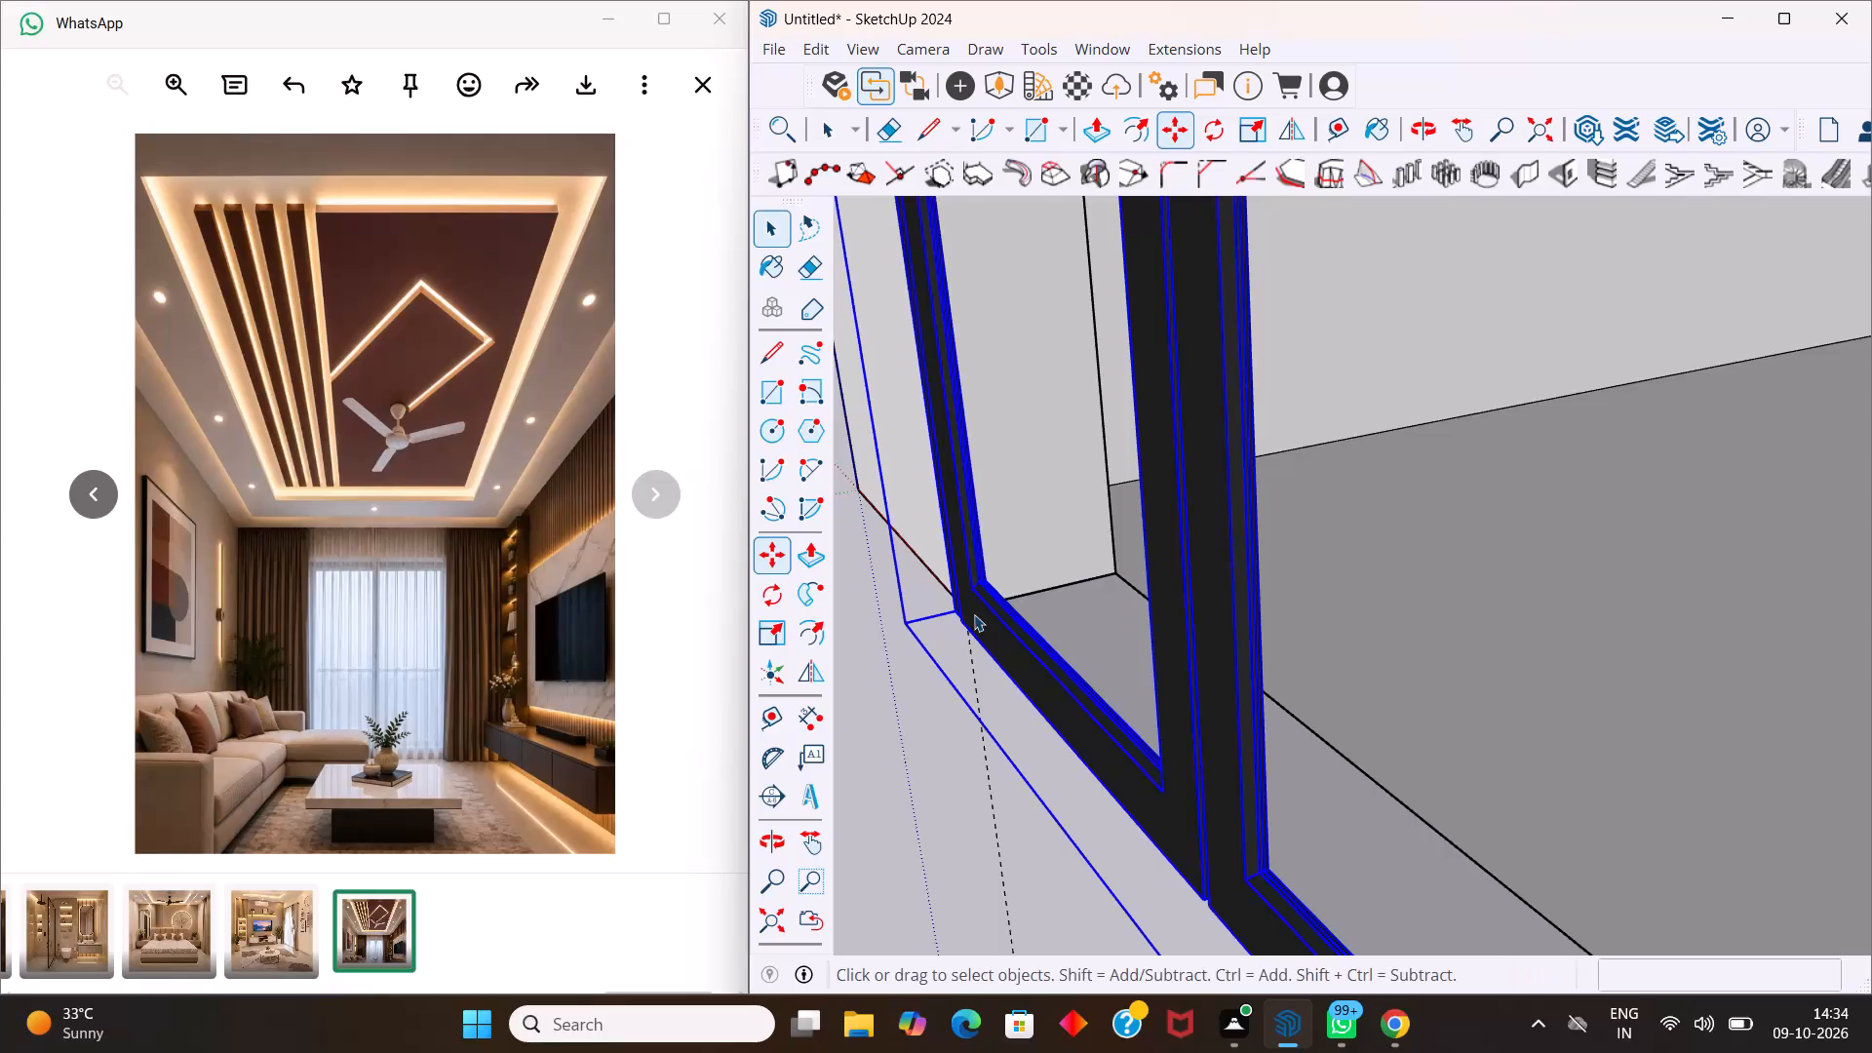
scroll(974, 615, "down", 16)
left_click(1353, 730)
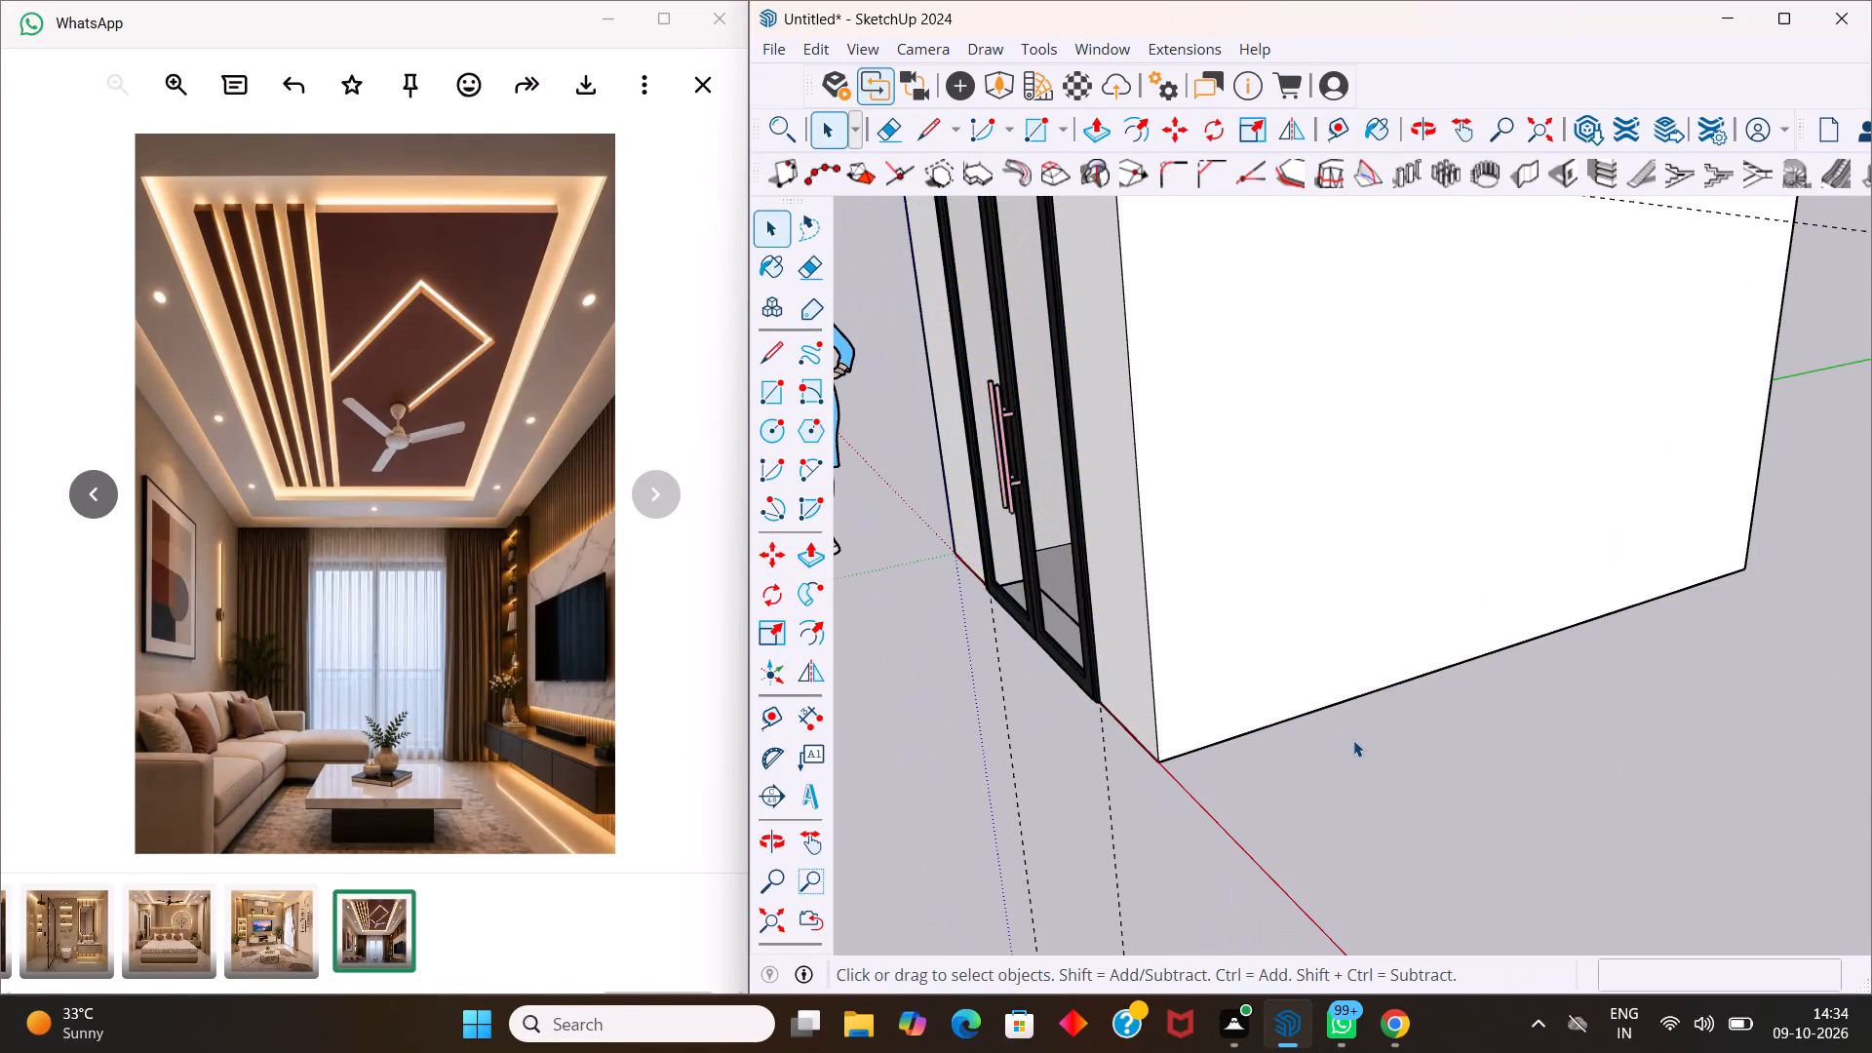
Examine the fit of the glass door in the wall opening from above and inside the room.
scroll(1353, 740, "down", 6)
middle_click_drag(1402, 506, 586, 702)
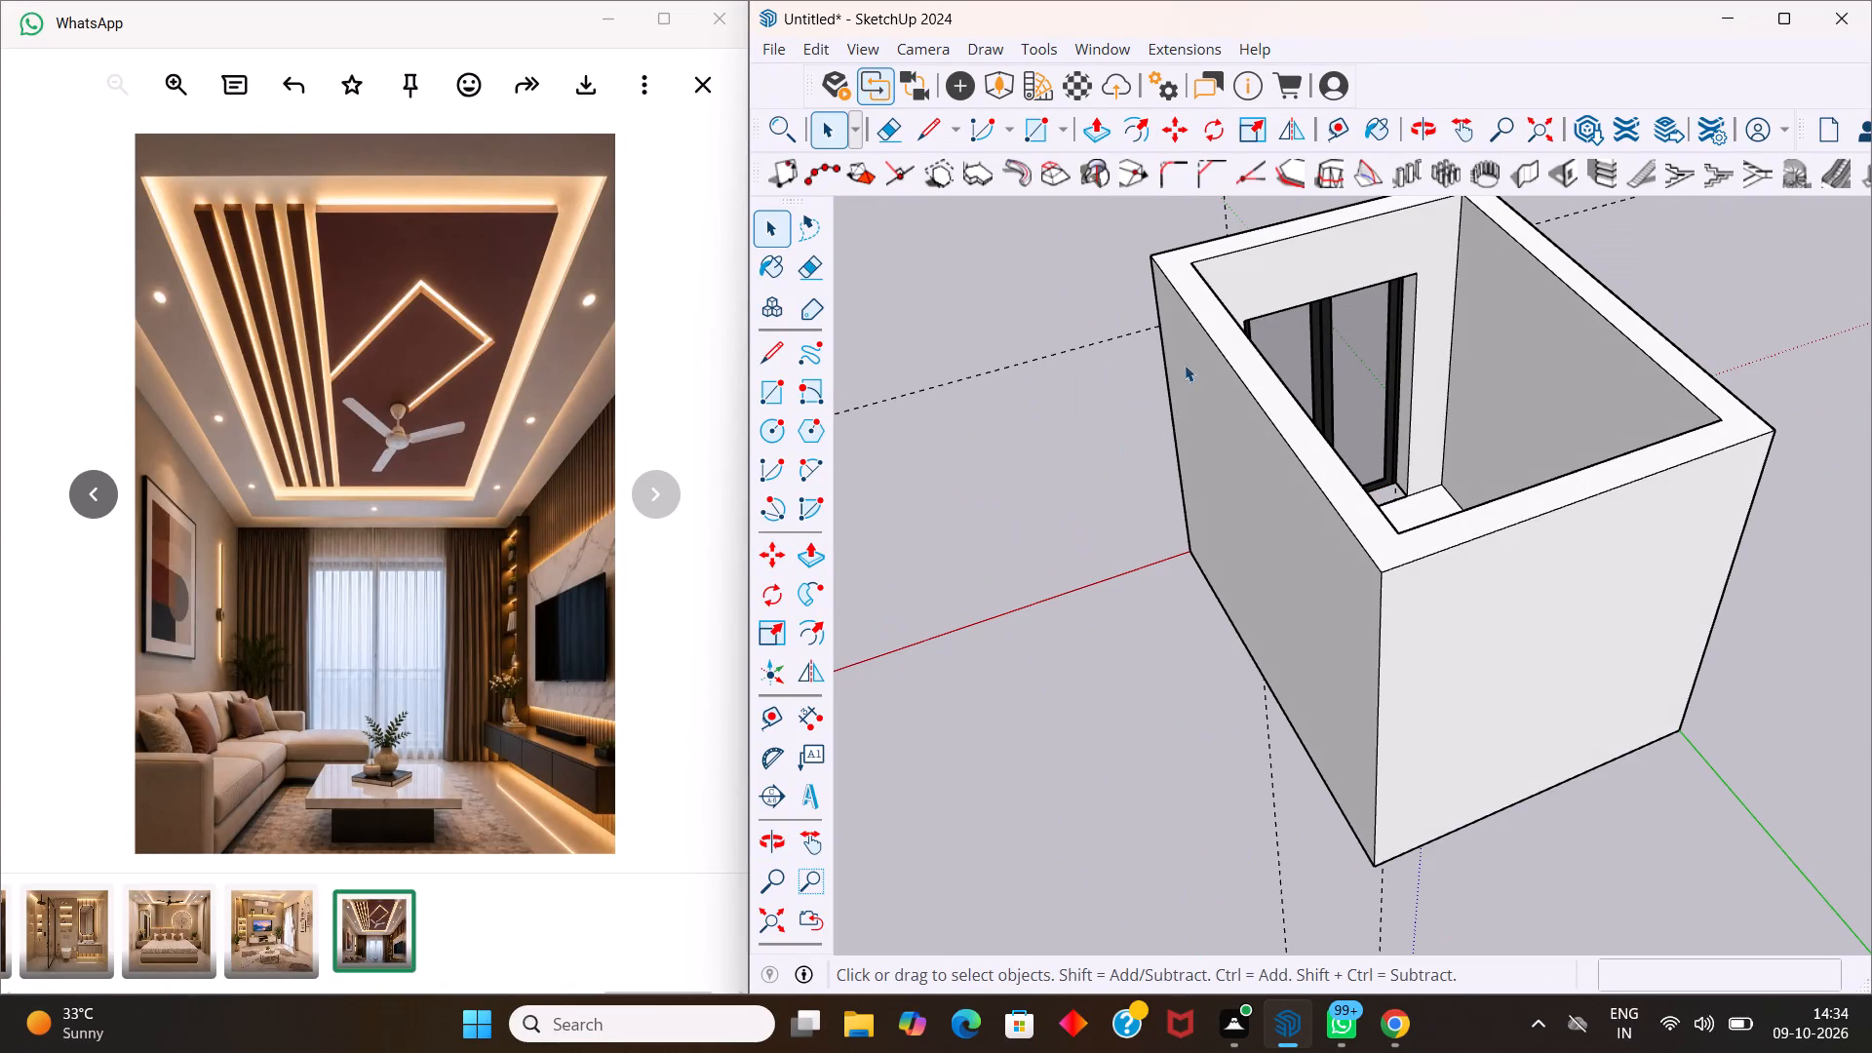
middle_click_drag(1310, 338, 1033, 582)
middle_click_drag(1044, 582, 1062, 580)
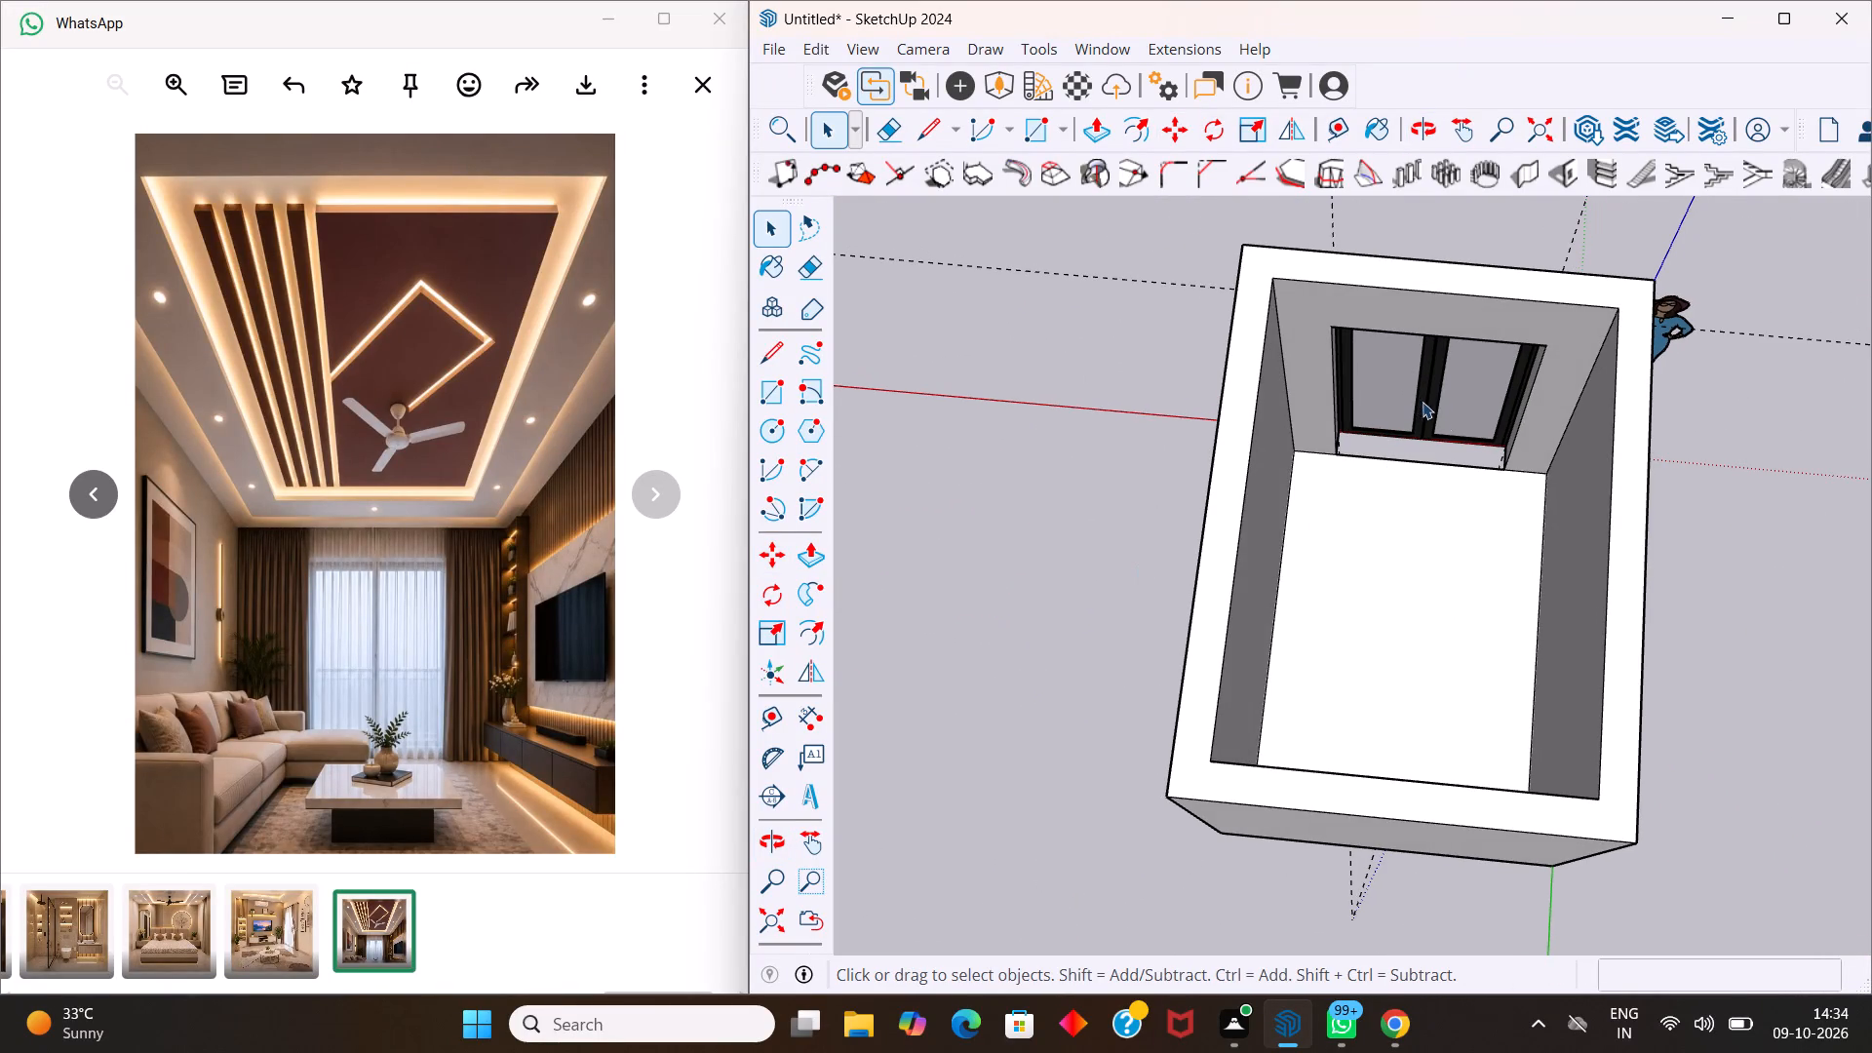
scroll(1455, 446, "up", 4)
scroll(1421, 466, "down", 10)
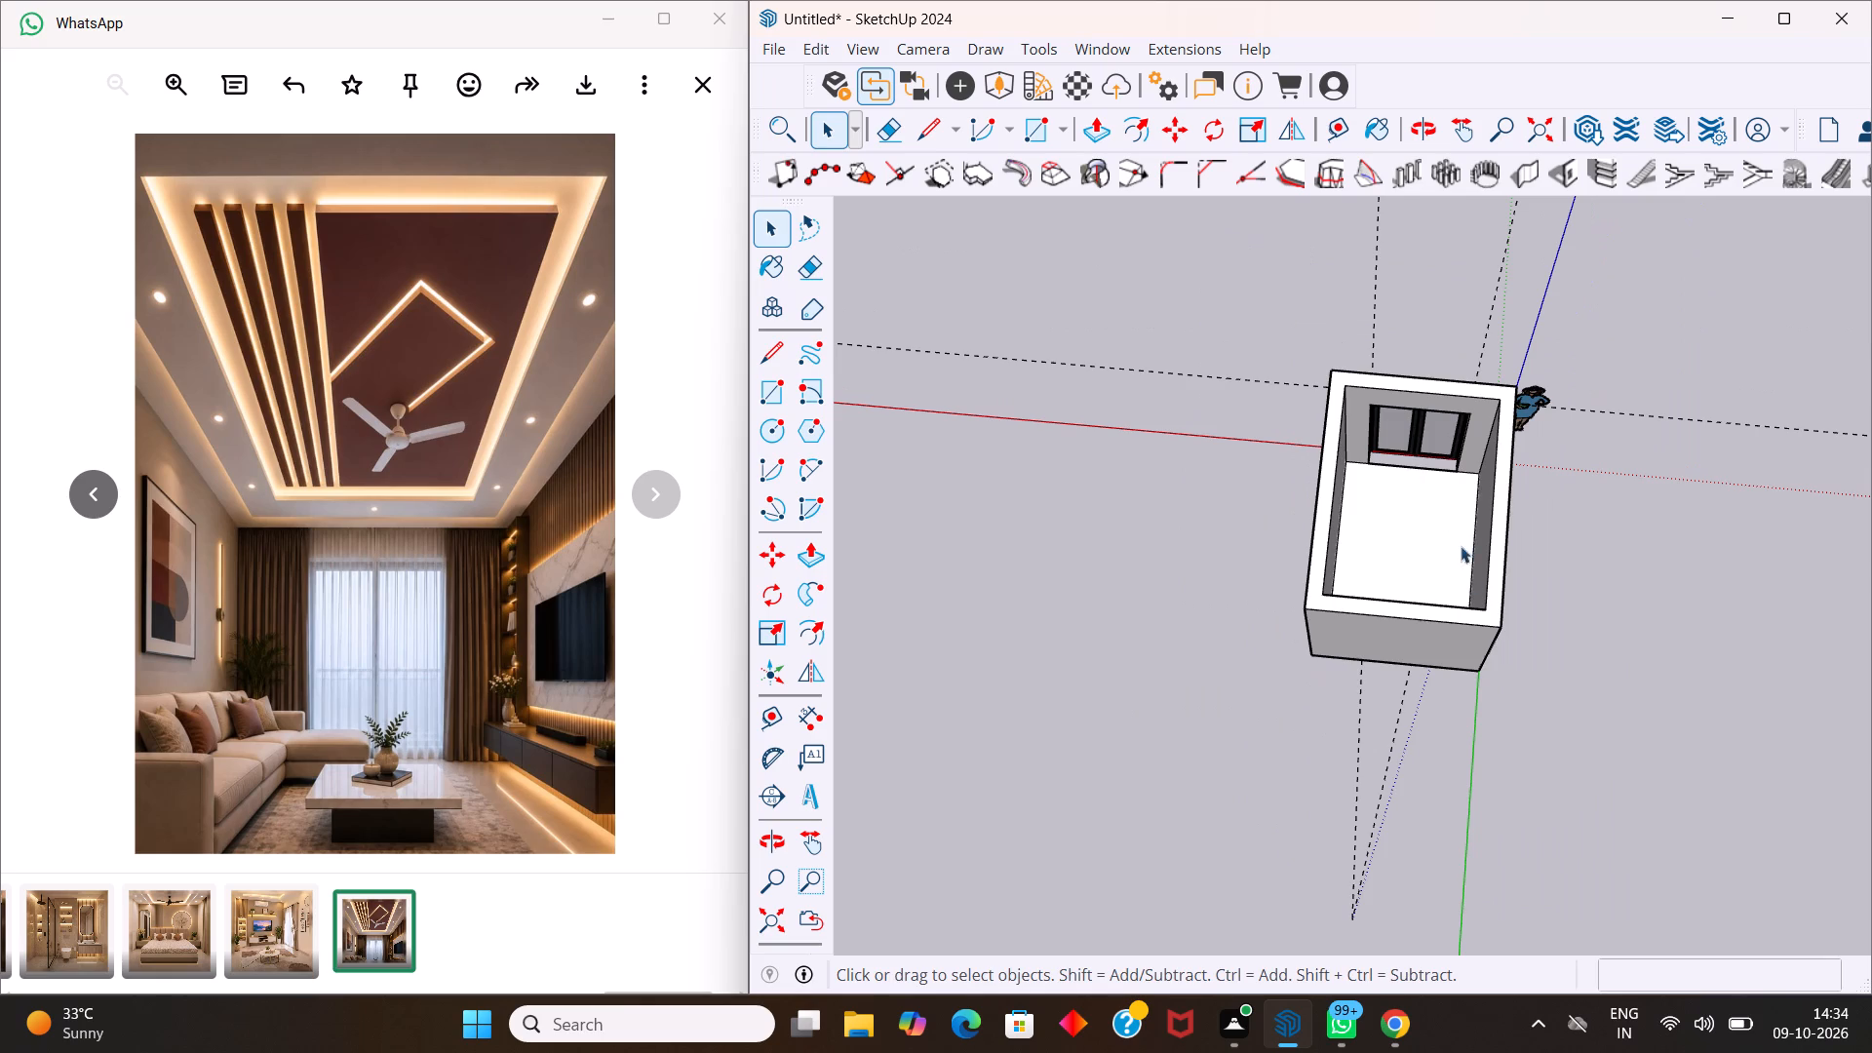
middle_click_drag(1486, 648, 1488, 575)
scroll(1436, 617, "up", 4)
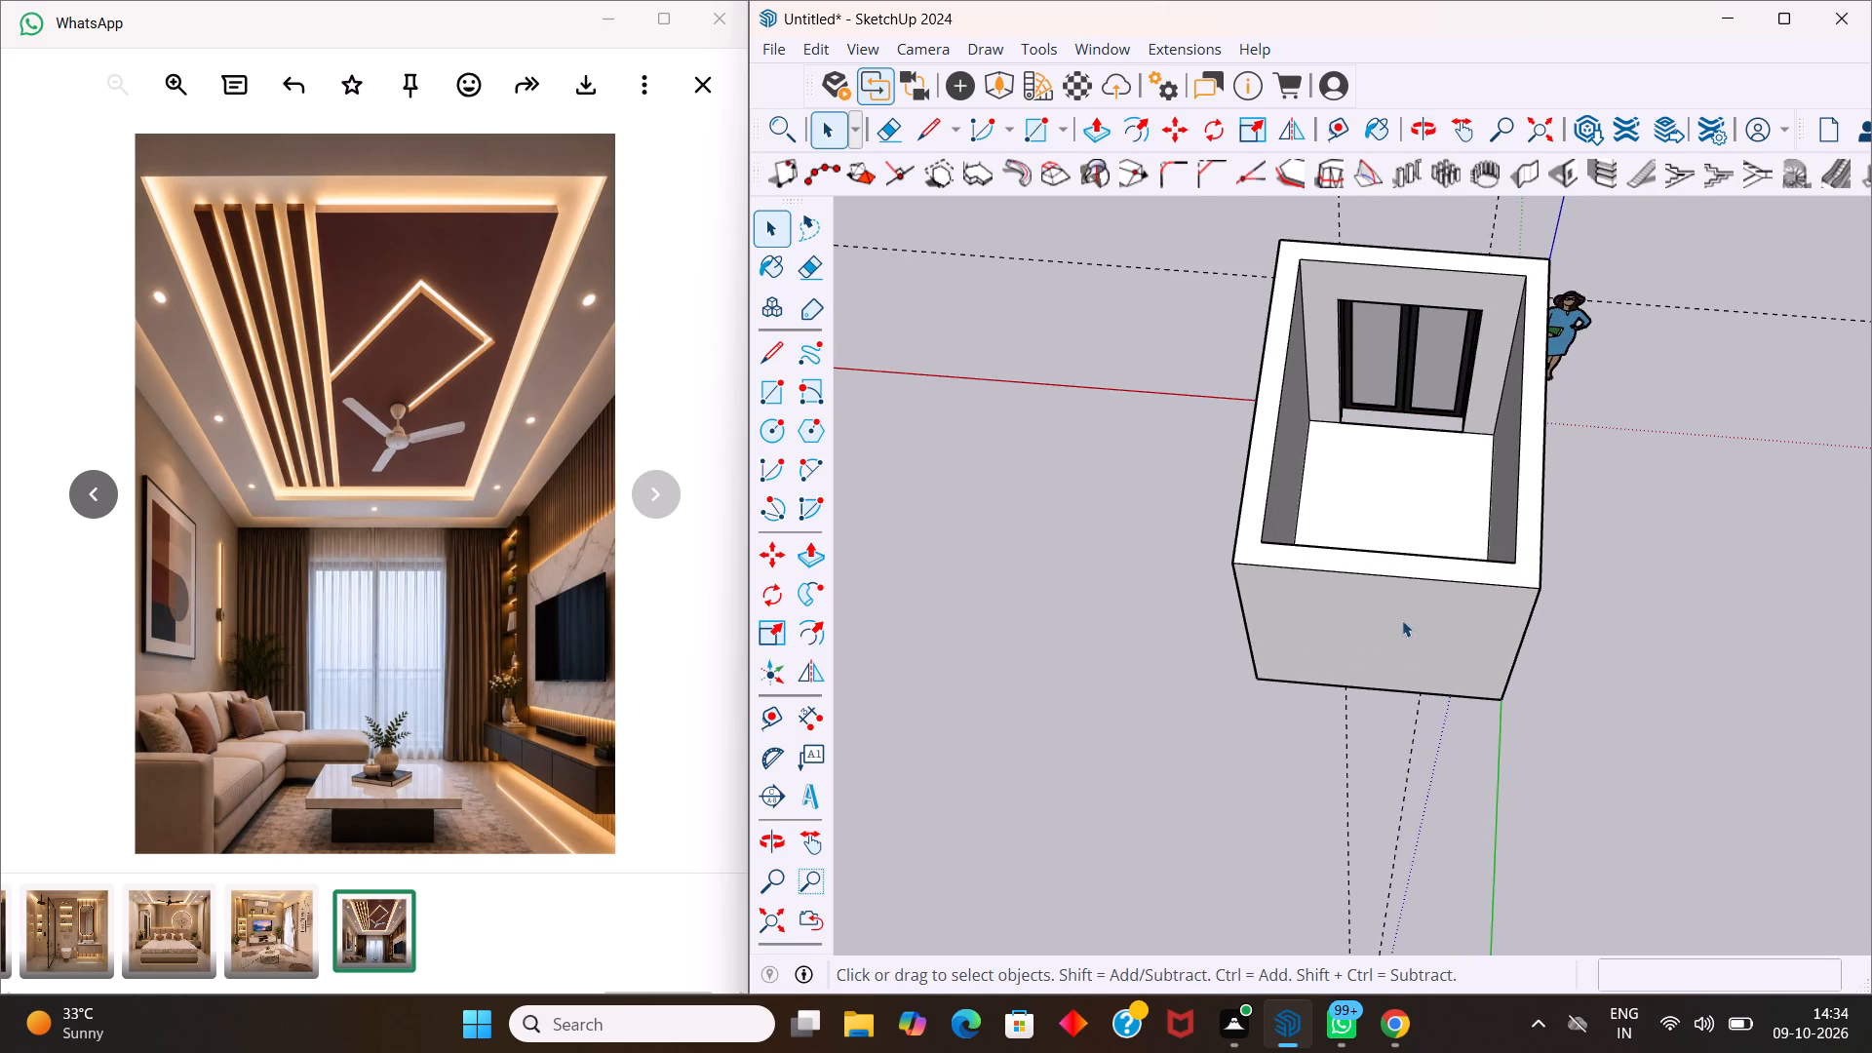
scroll(1259, 553, "up", 2)
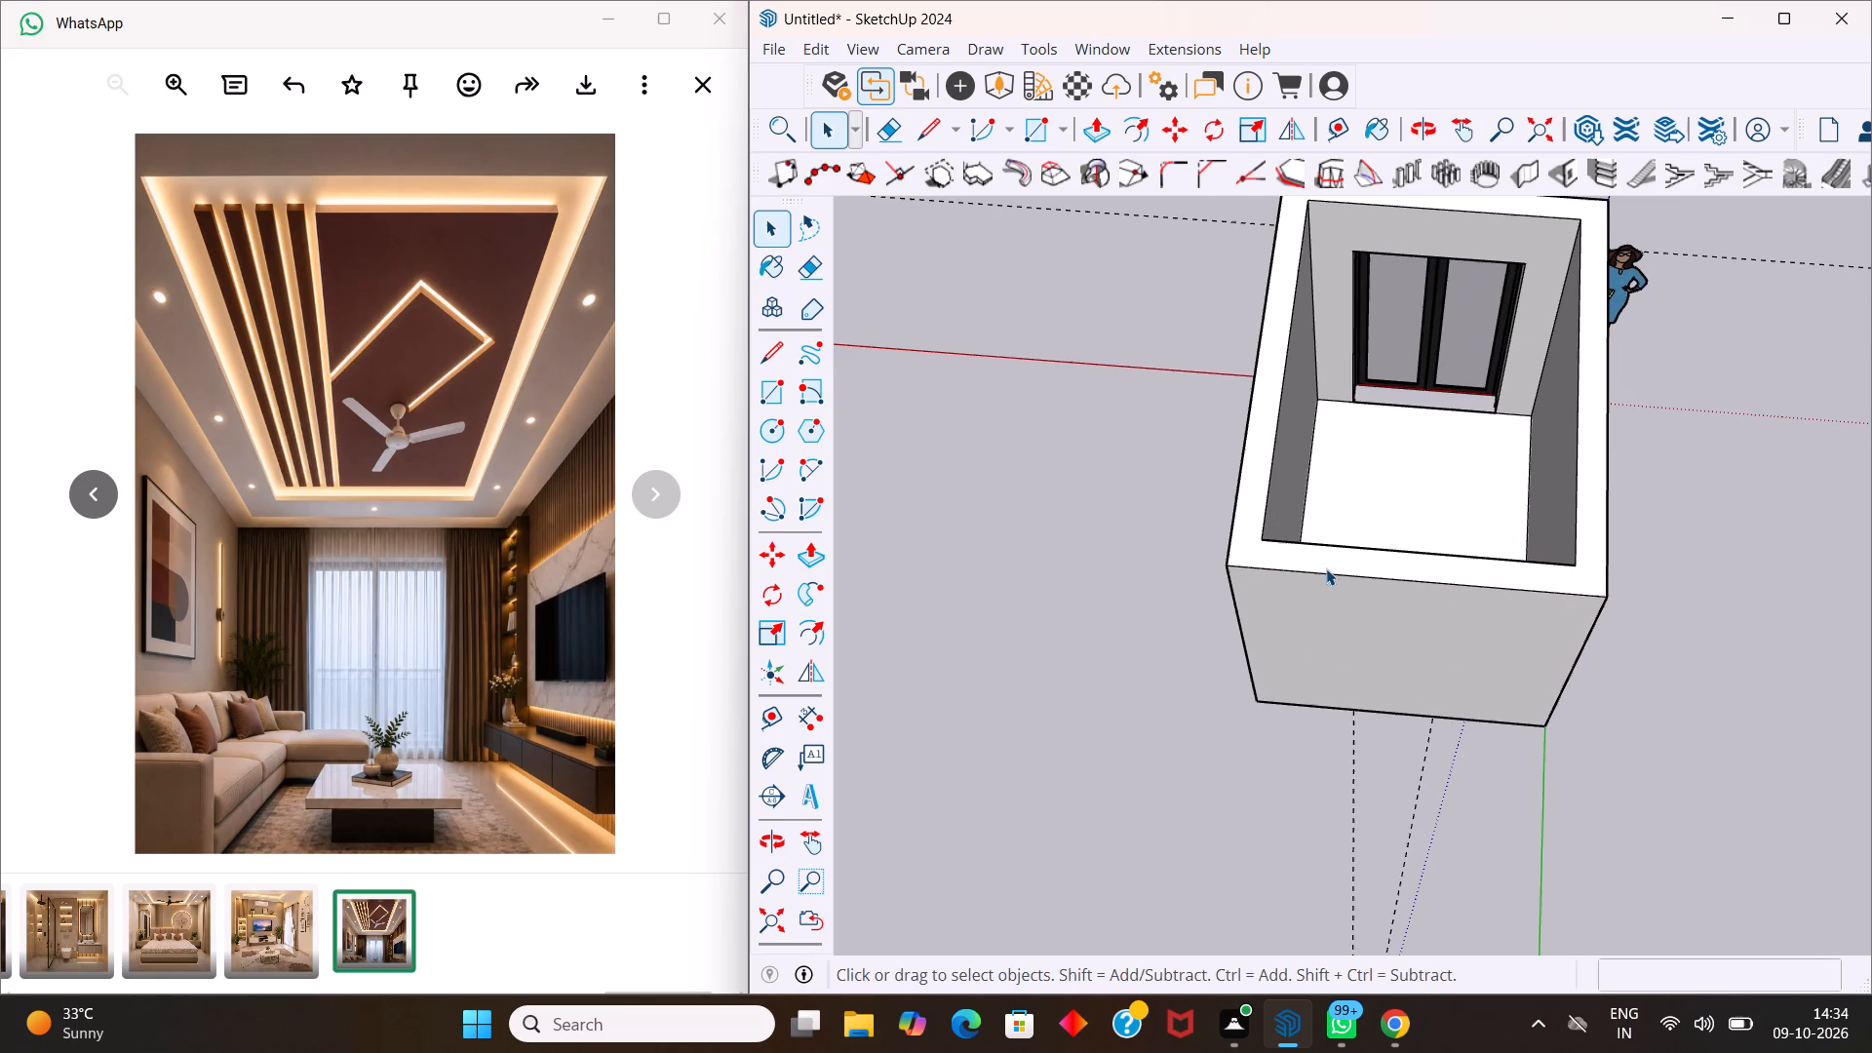
middle_click_drag(1327, 568, 1332, 632)
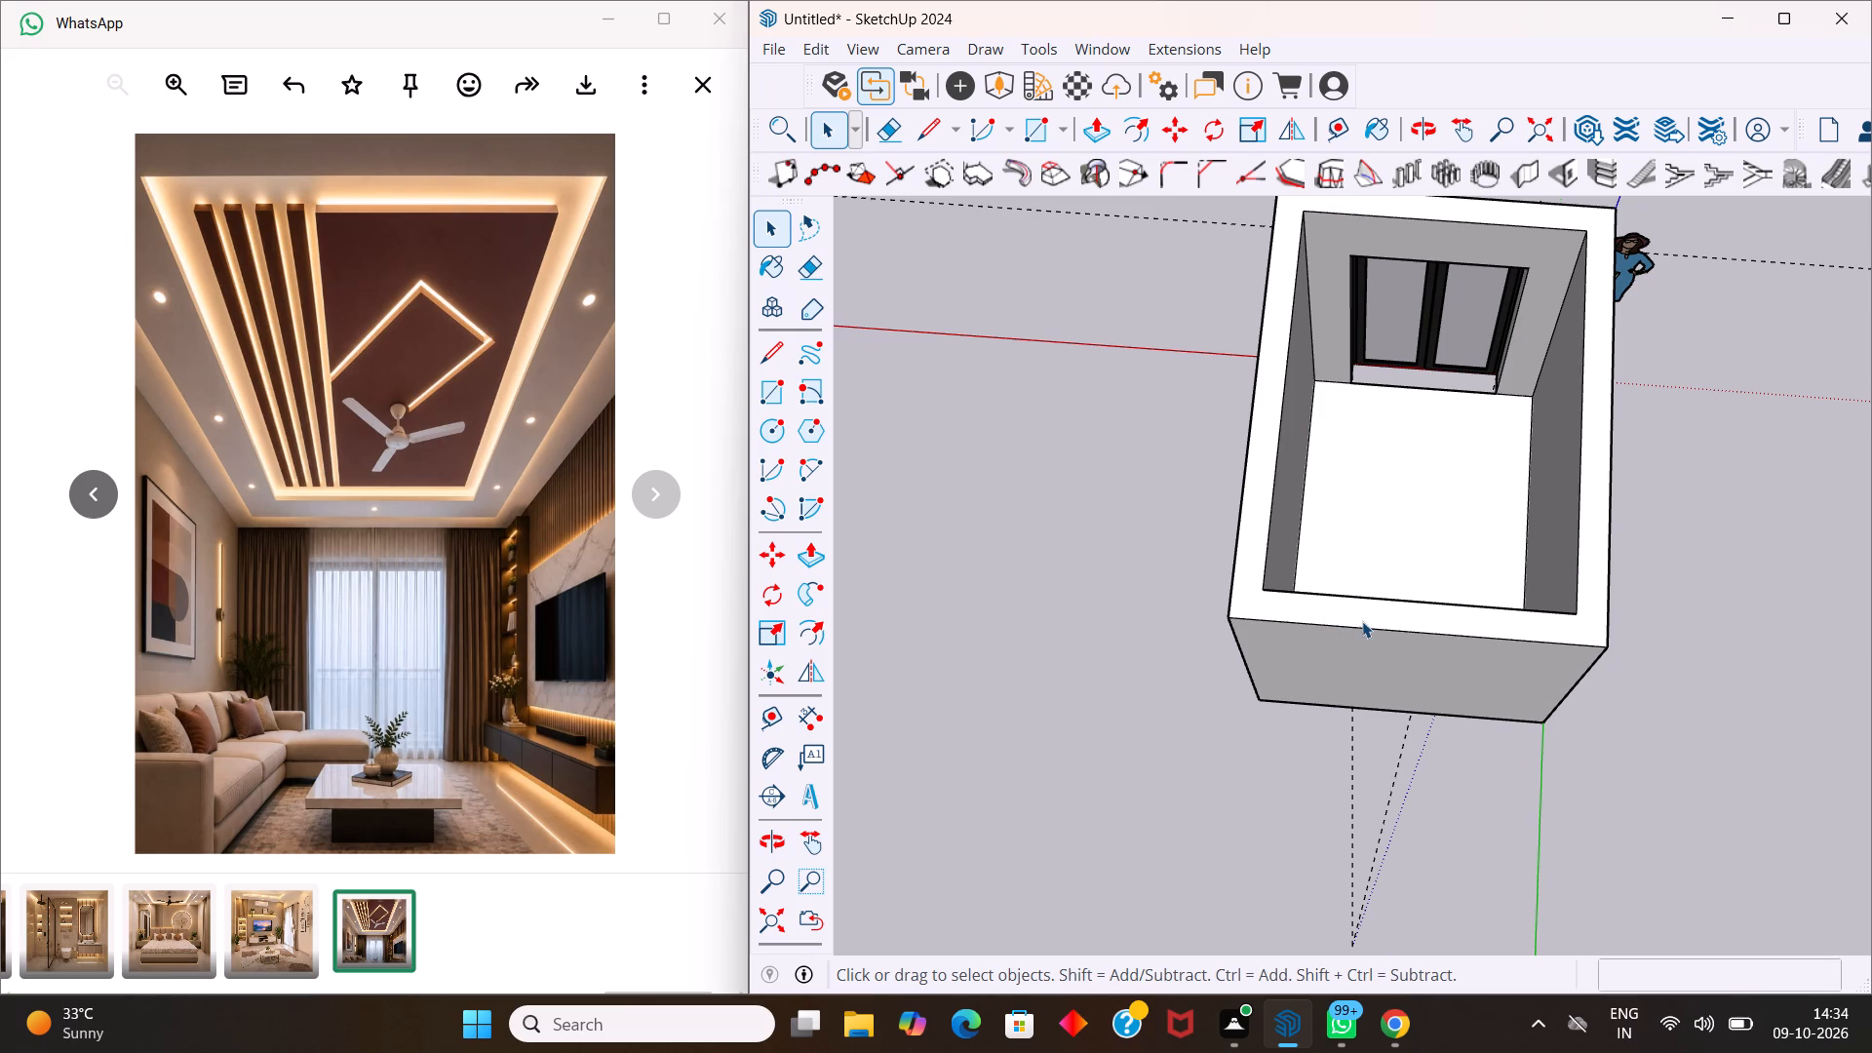
middle_click_drag(1364, 628, 1379, 721)
middle_click(1379, 721)
middle_click(1378, 720)
middle_click(1378, 720)
middle_click(1378, 719)
scroll(1369, 699, "down", 11)
middle_click_drag(1383, 408, 1341, 319)
scroll(1364, 396, "up", 15)
middle_click_drag(1427, 499, 1450, 355)
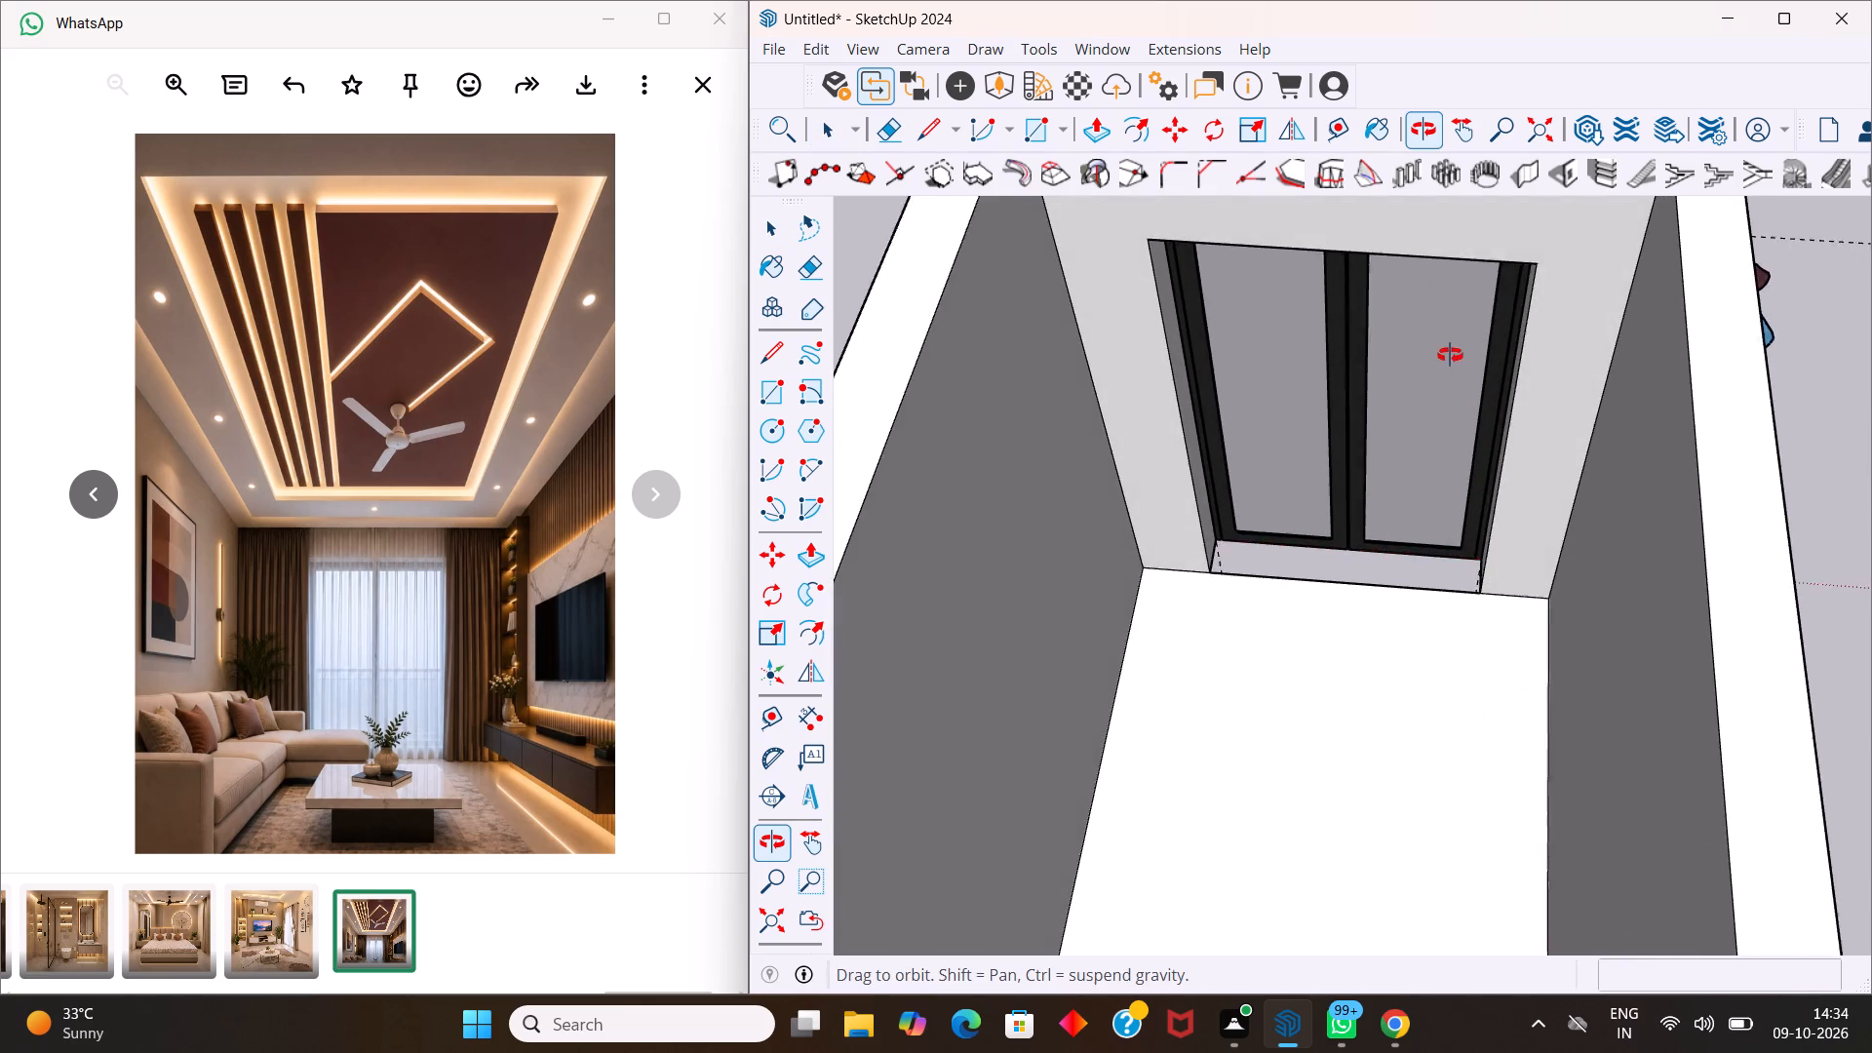
middle_click_drag(1450, 355, 1452, 345)
scroll(1417, 354, "down", 1)
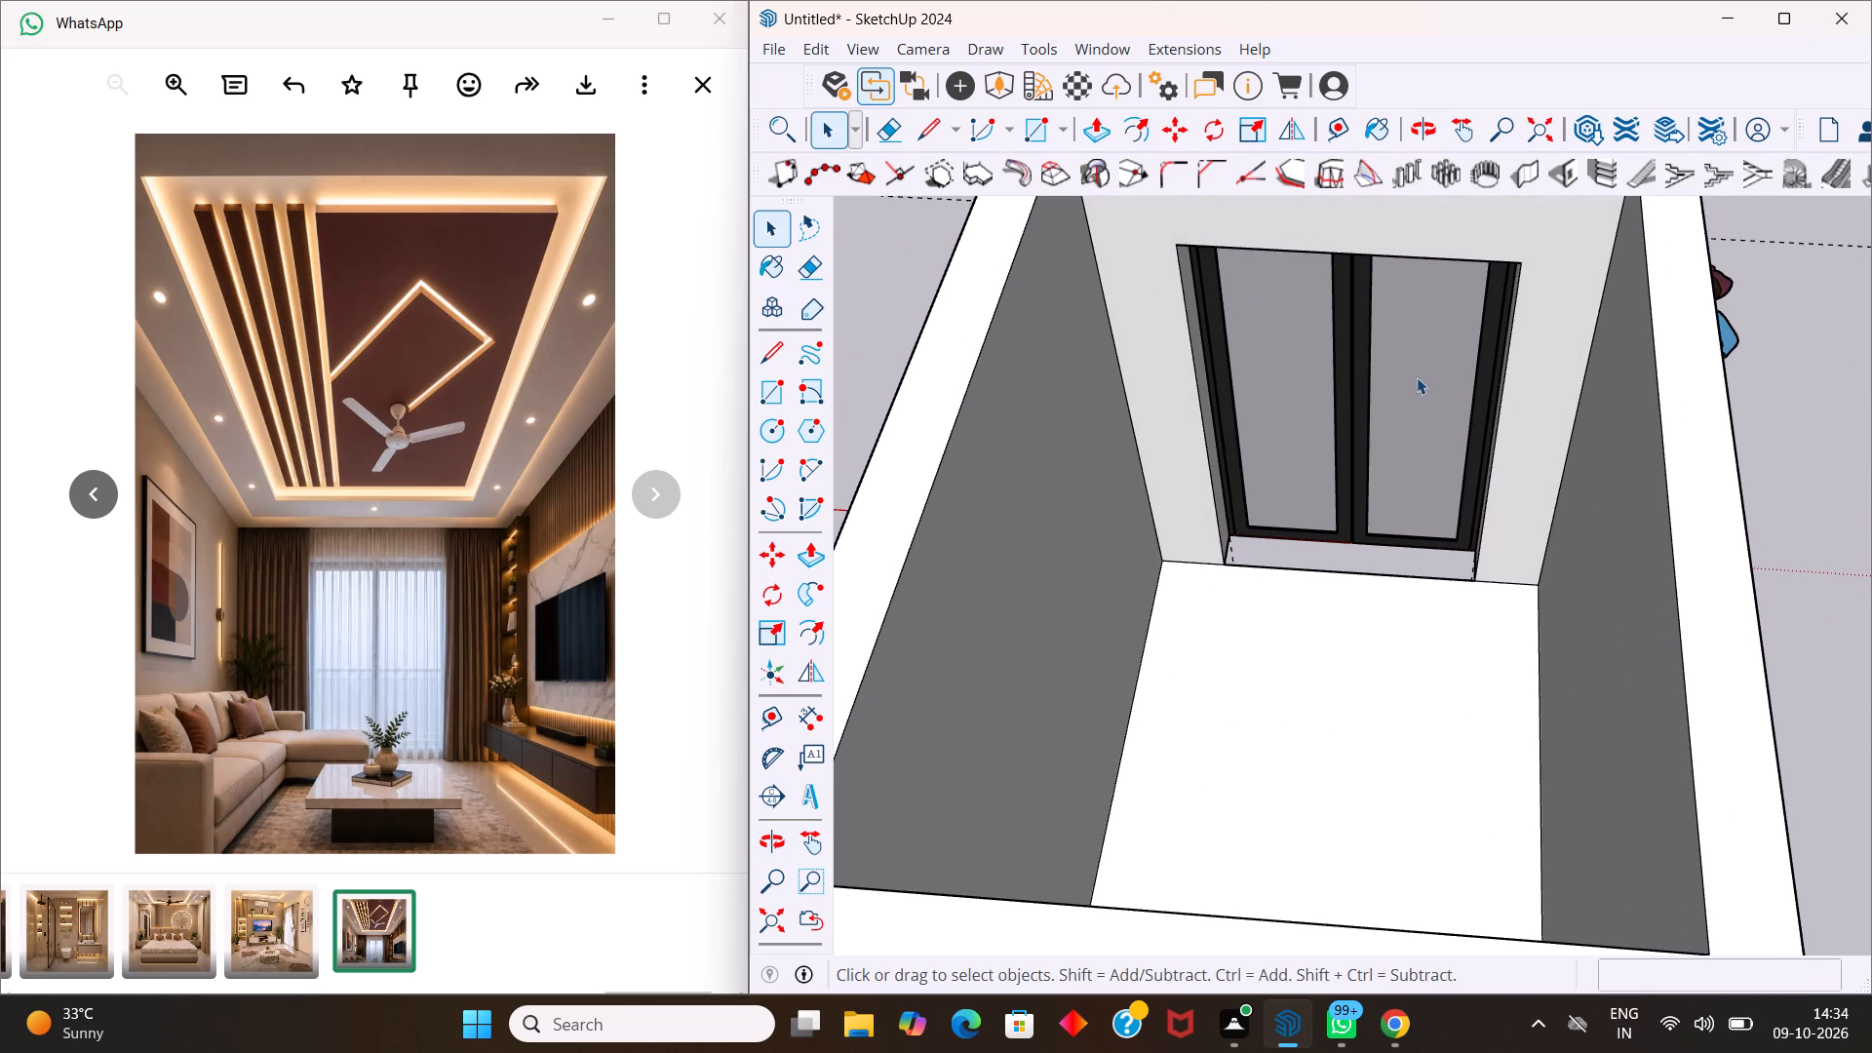
scroll(1419, 509, "down", 10)
middle_click_drag(1371, 520, 1358, 603)
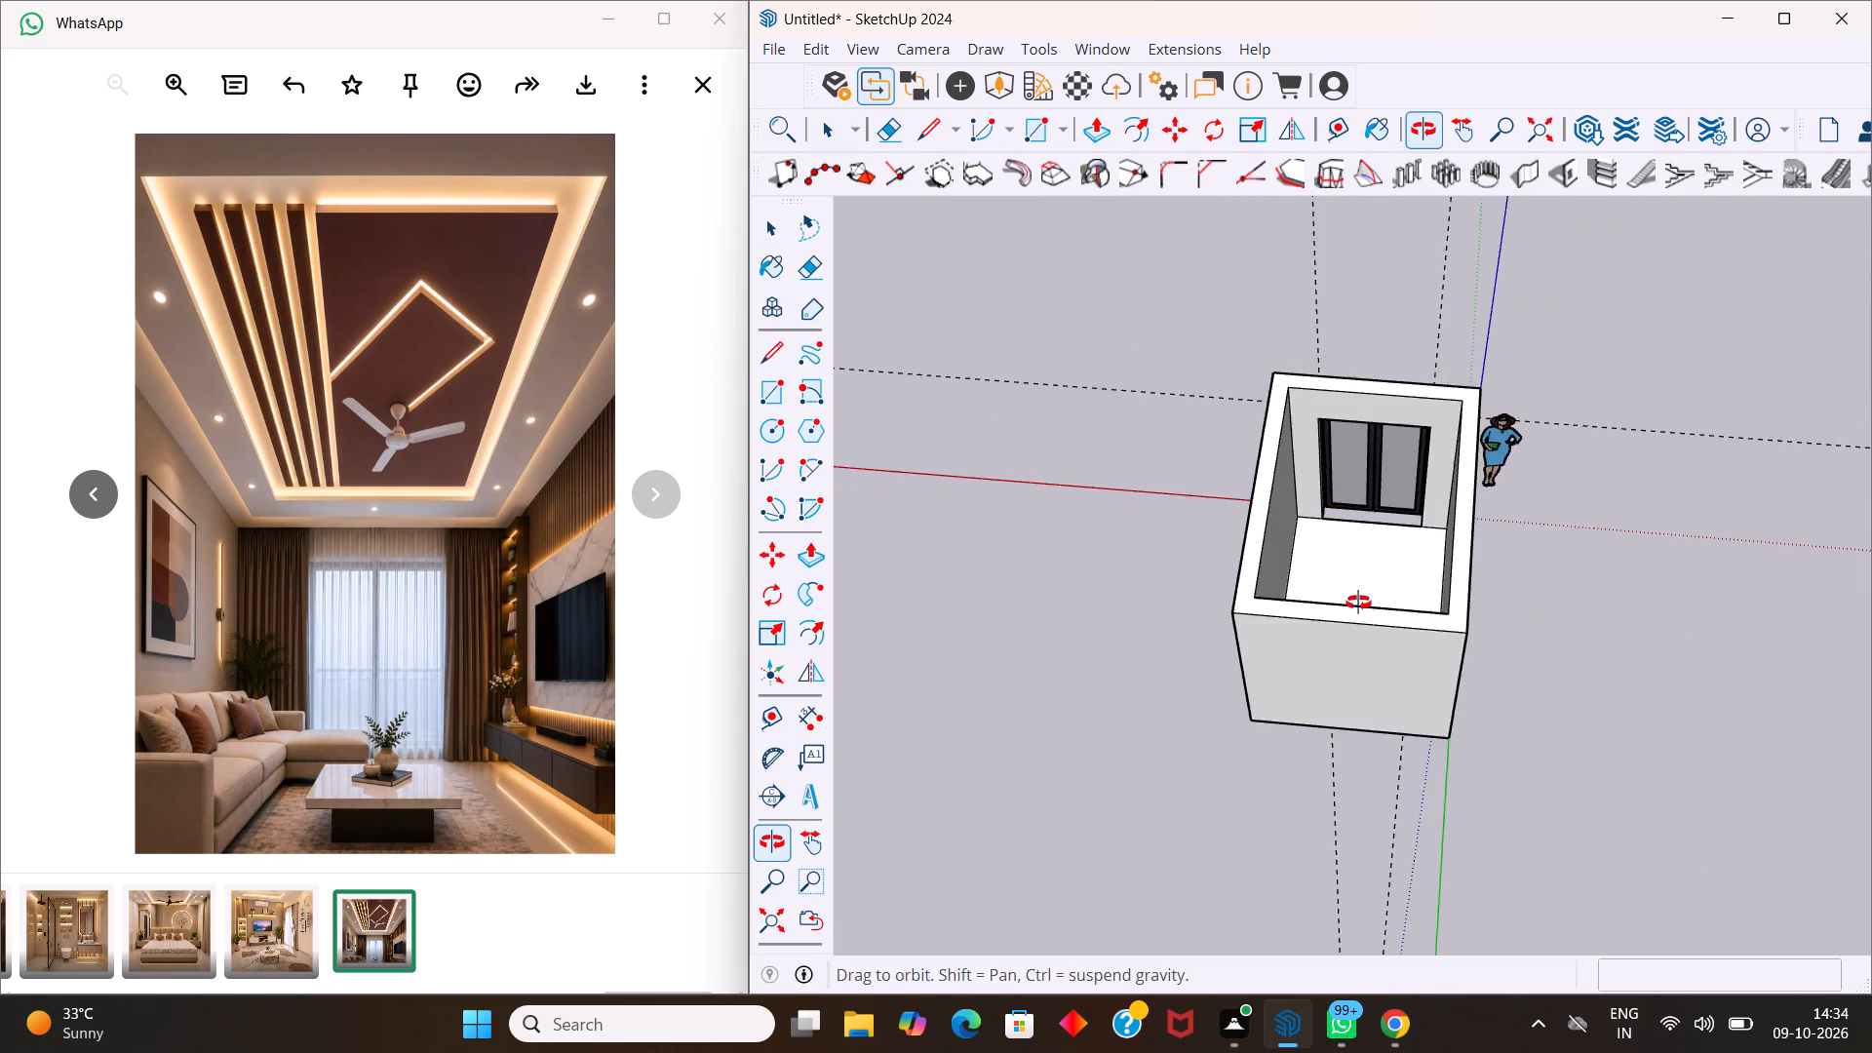
middle_click_drag(1358, 603, 1427, 707)
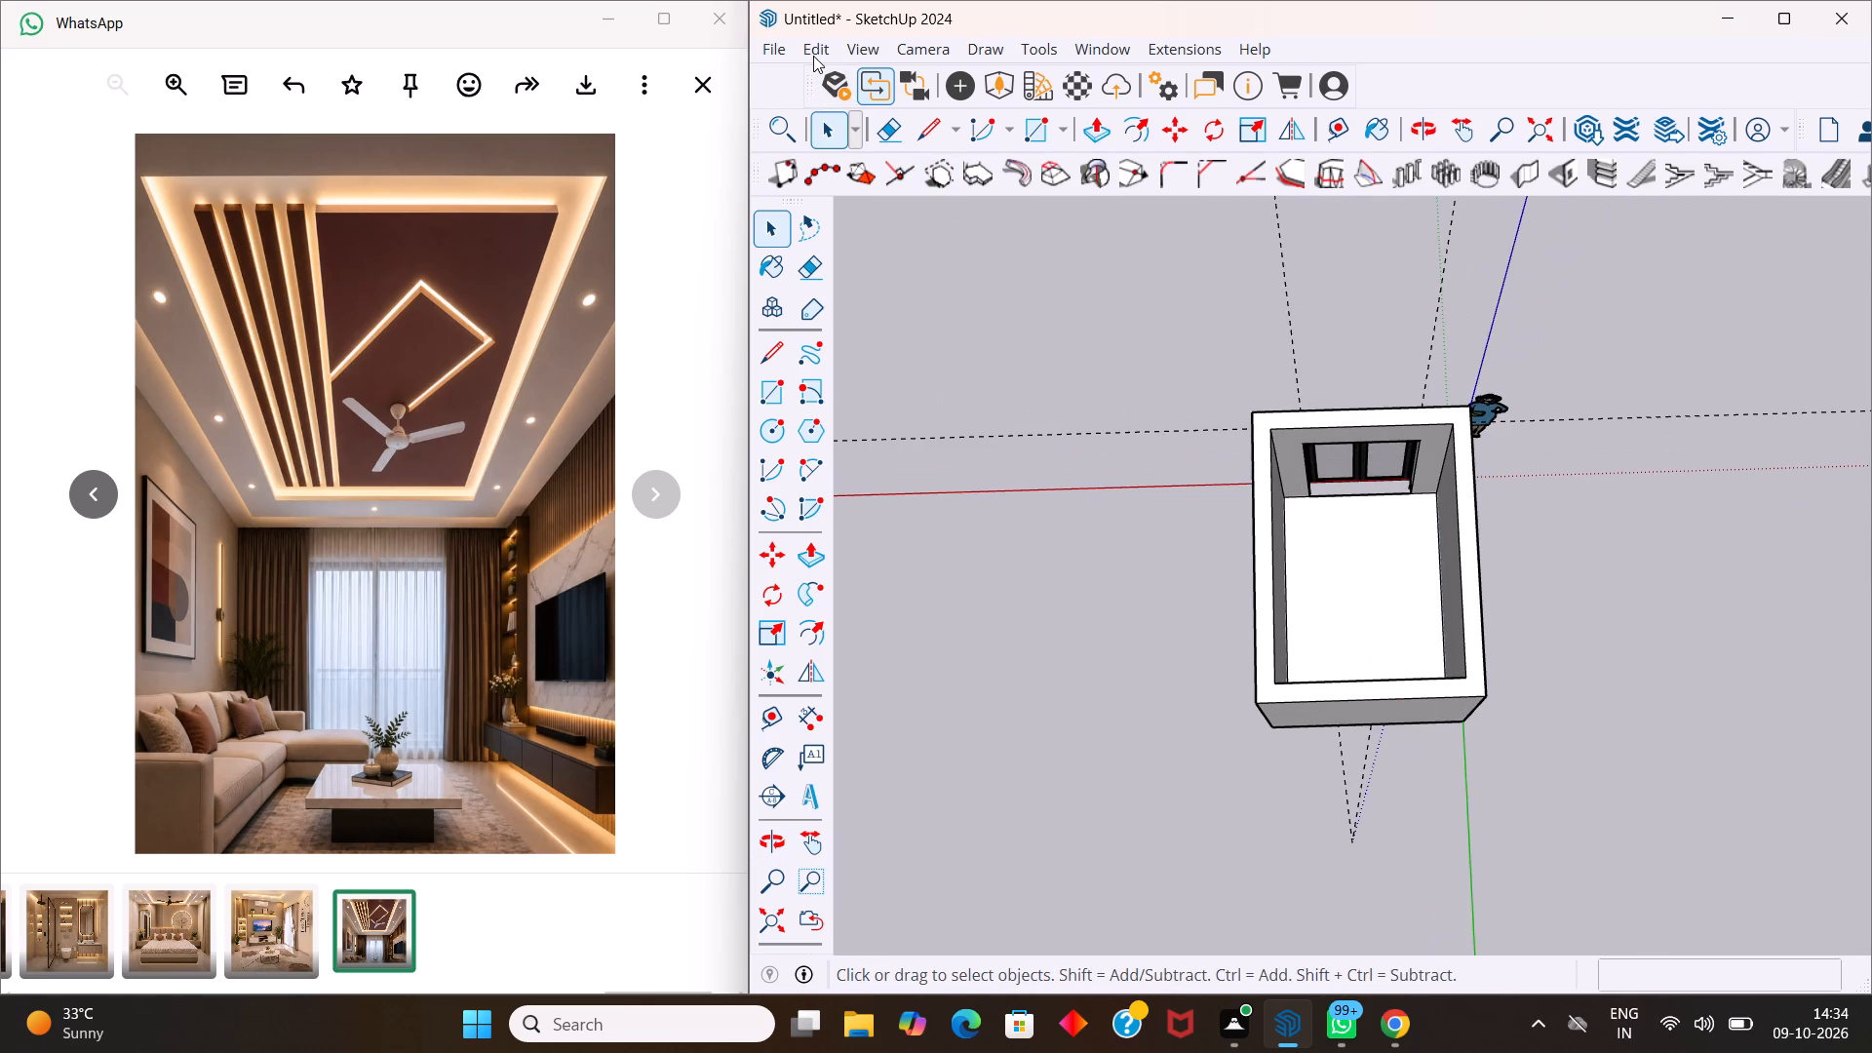
Delete all construction guides from the model.
left_click(813, 56)
left_click(861, 294)
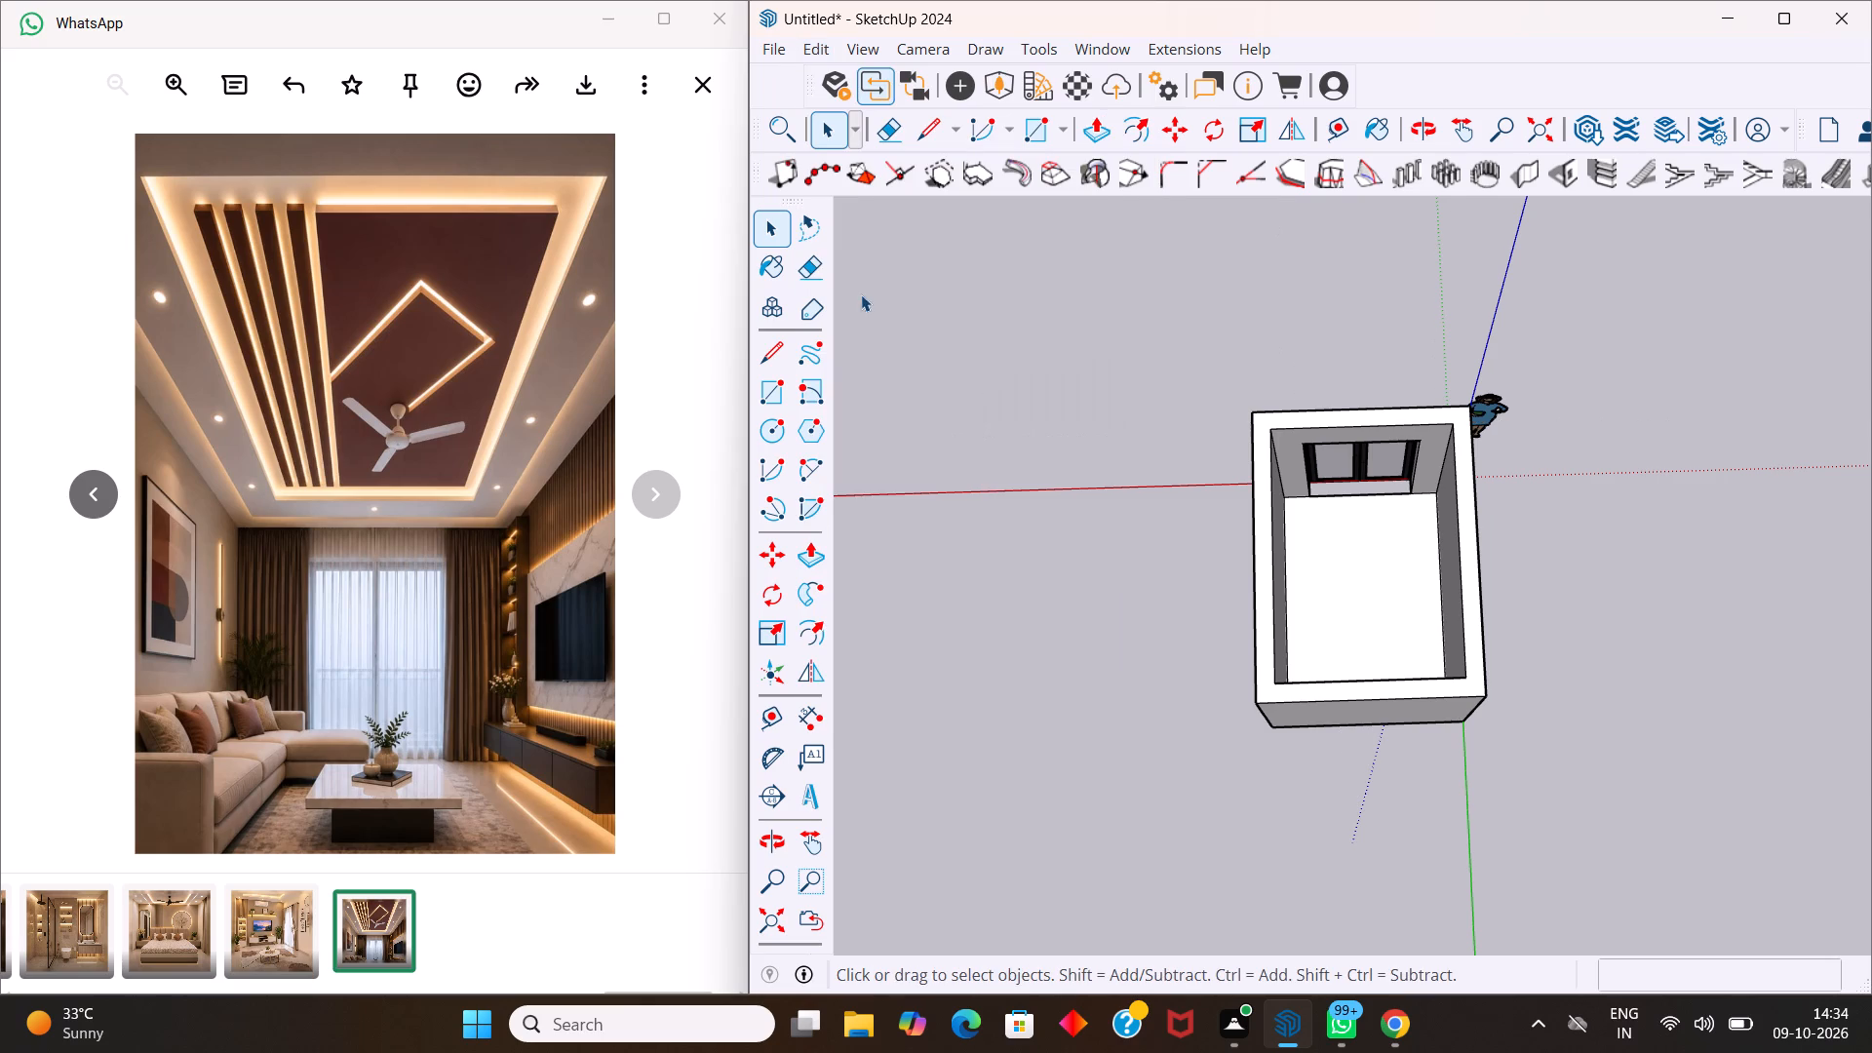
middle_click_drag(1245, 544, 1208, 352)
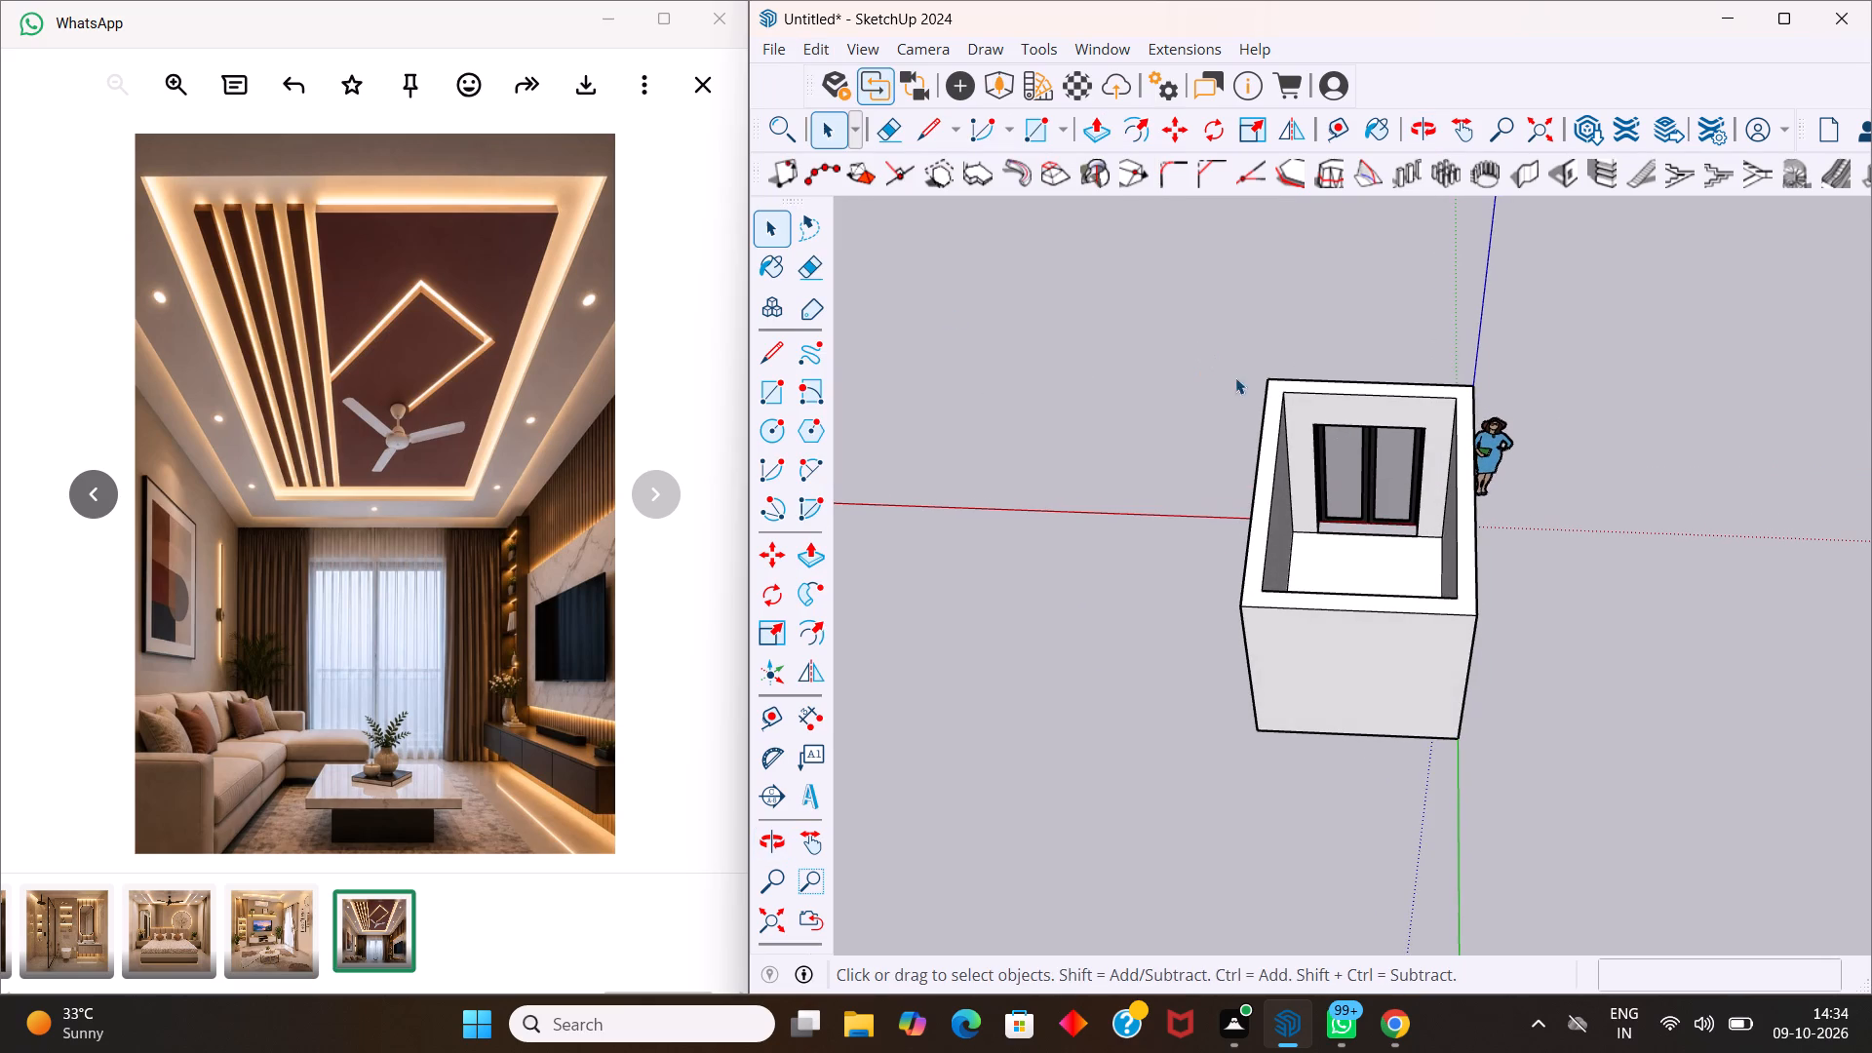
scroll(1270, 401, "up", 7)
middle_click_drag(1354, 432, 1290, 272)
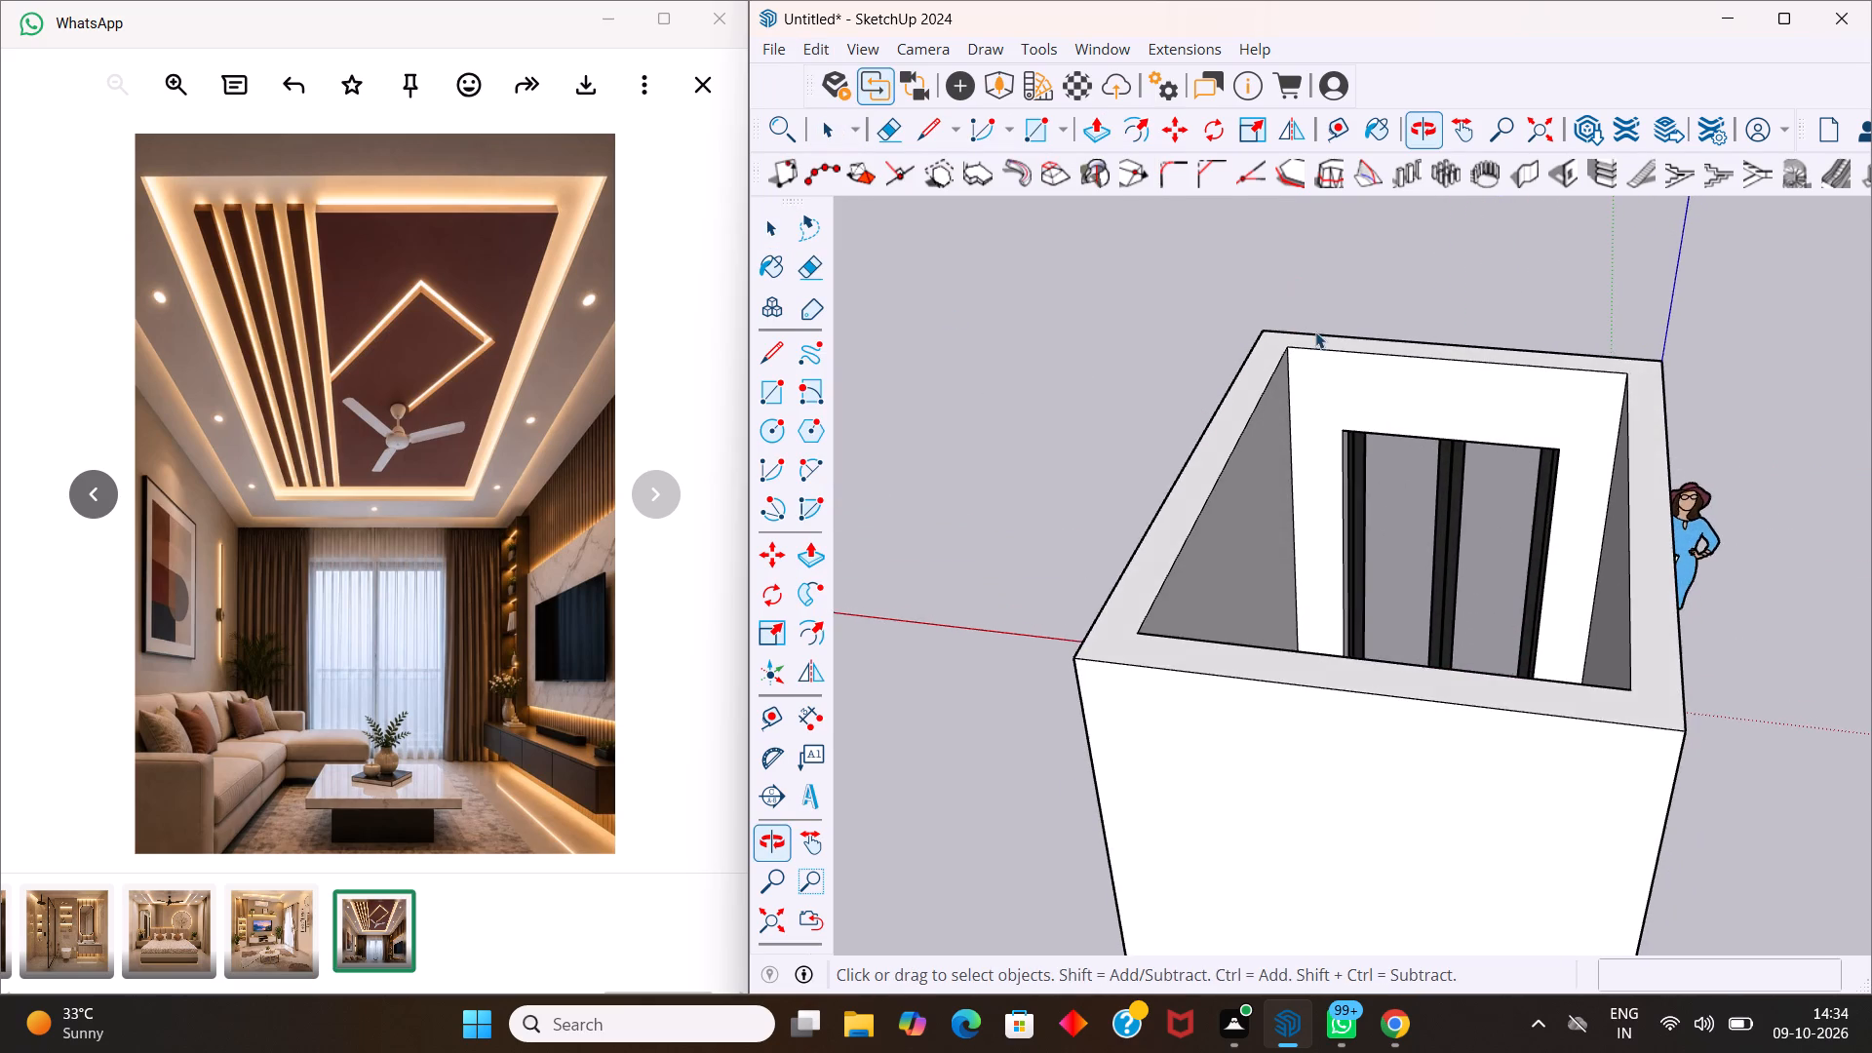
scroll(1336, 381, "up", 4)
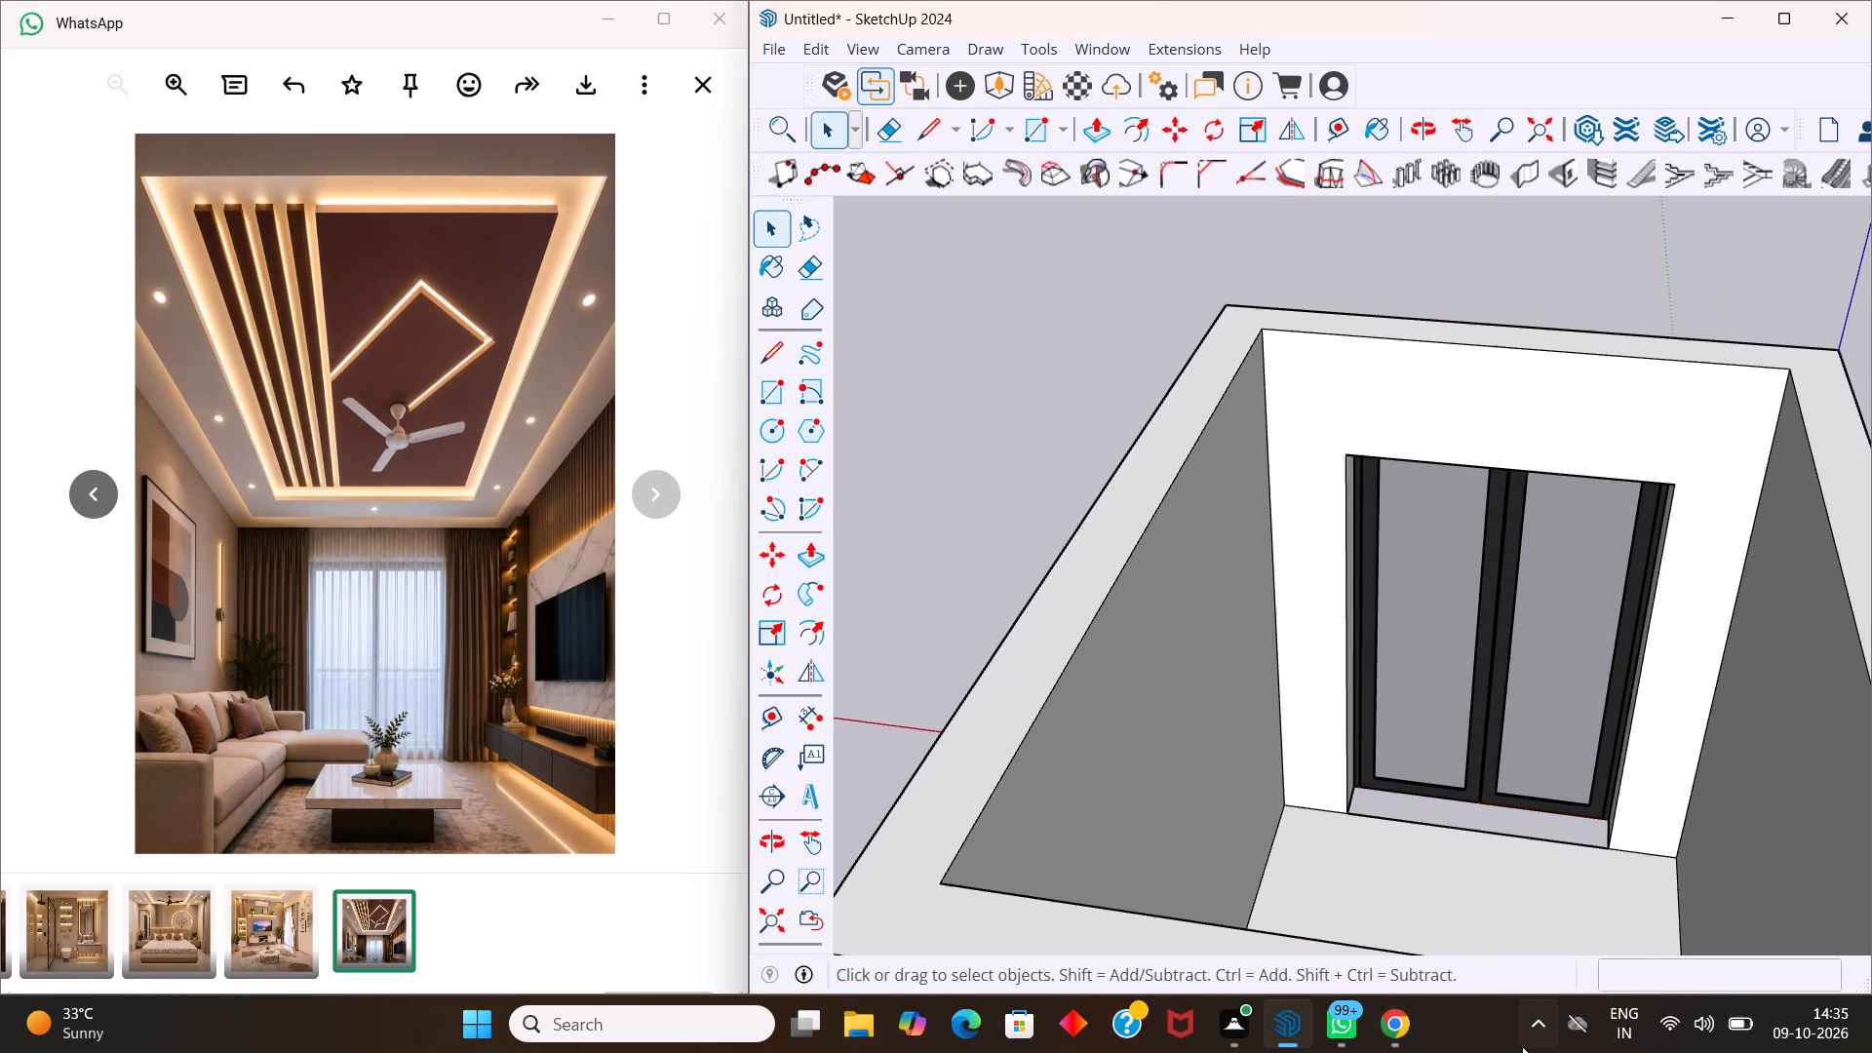
Switch to 3D Warehouse in the browser and search its models for "wall curtain".
left_click(1387, 1028)
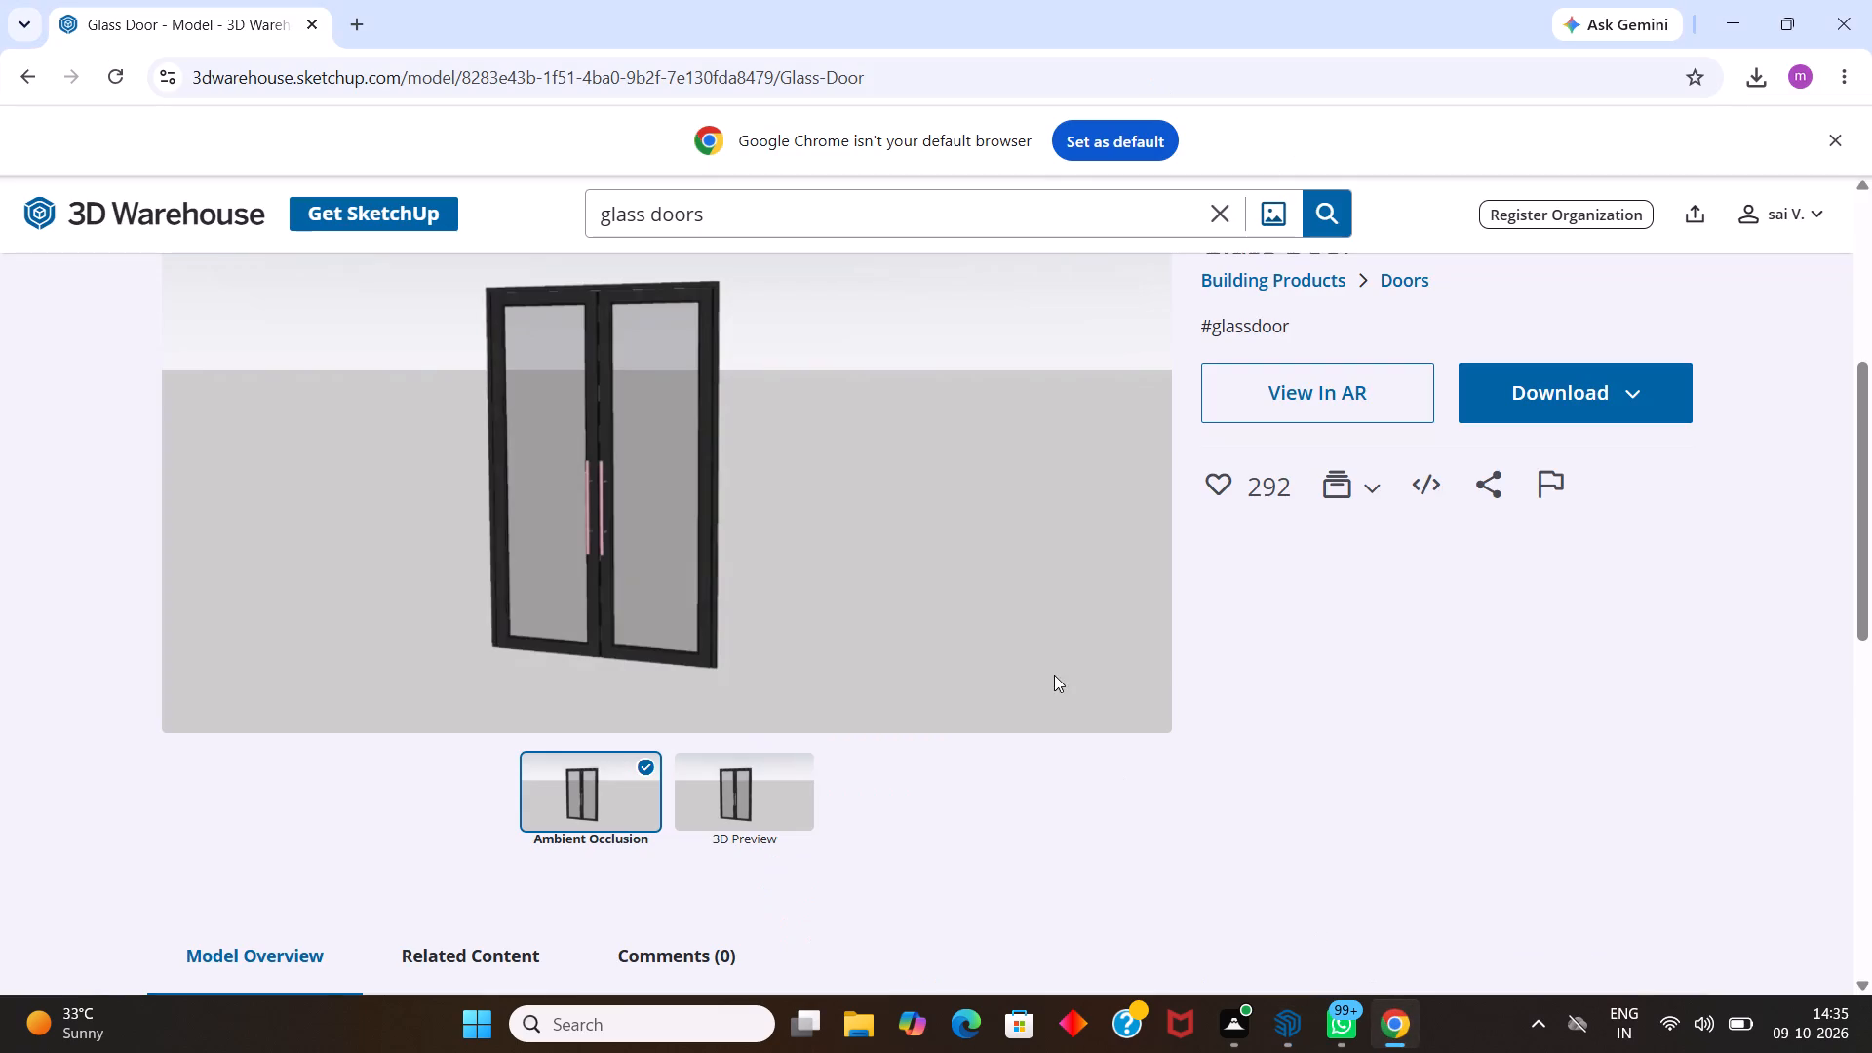
left_click(1217, 211)
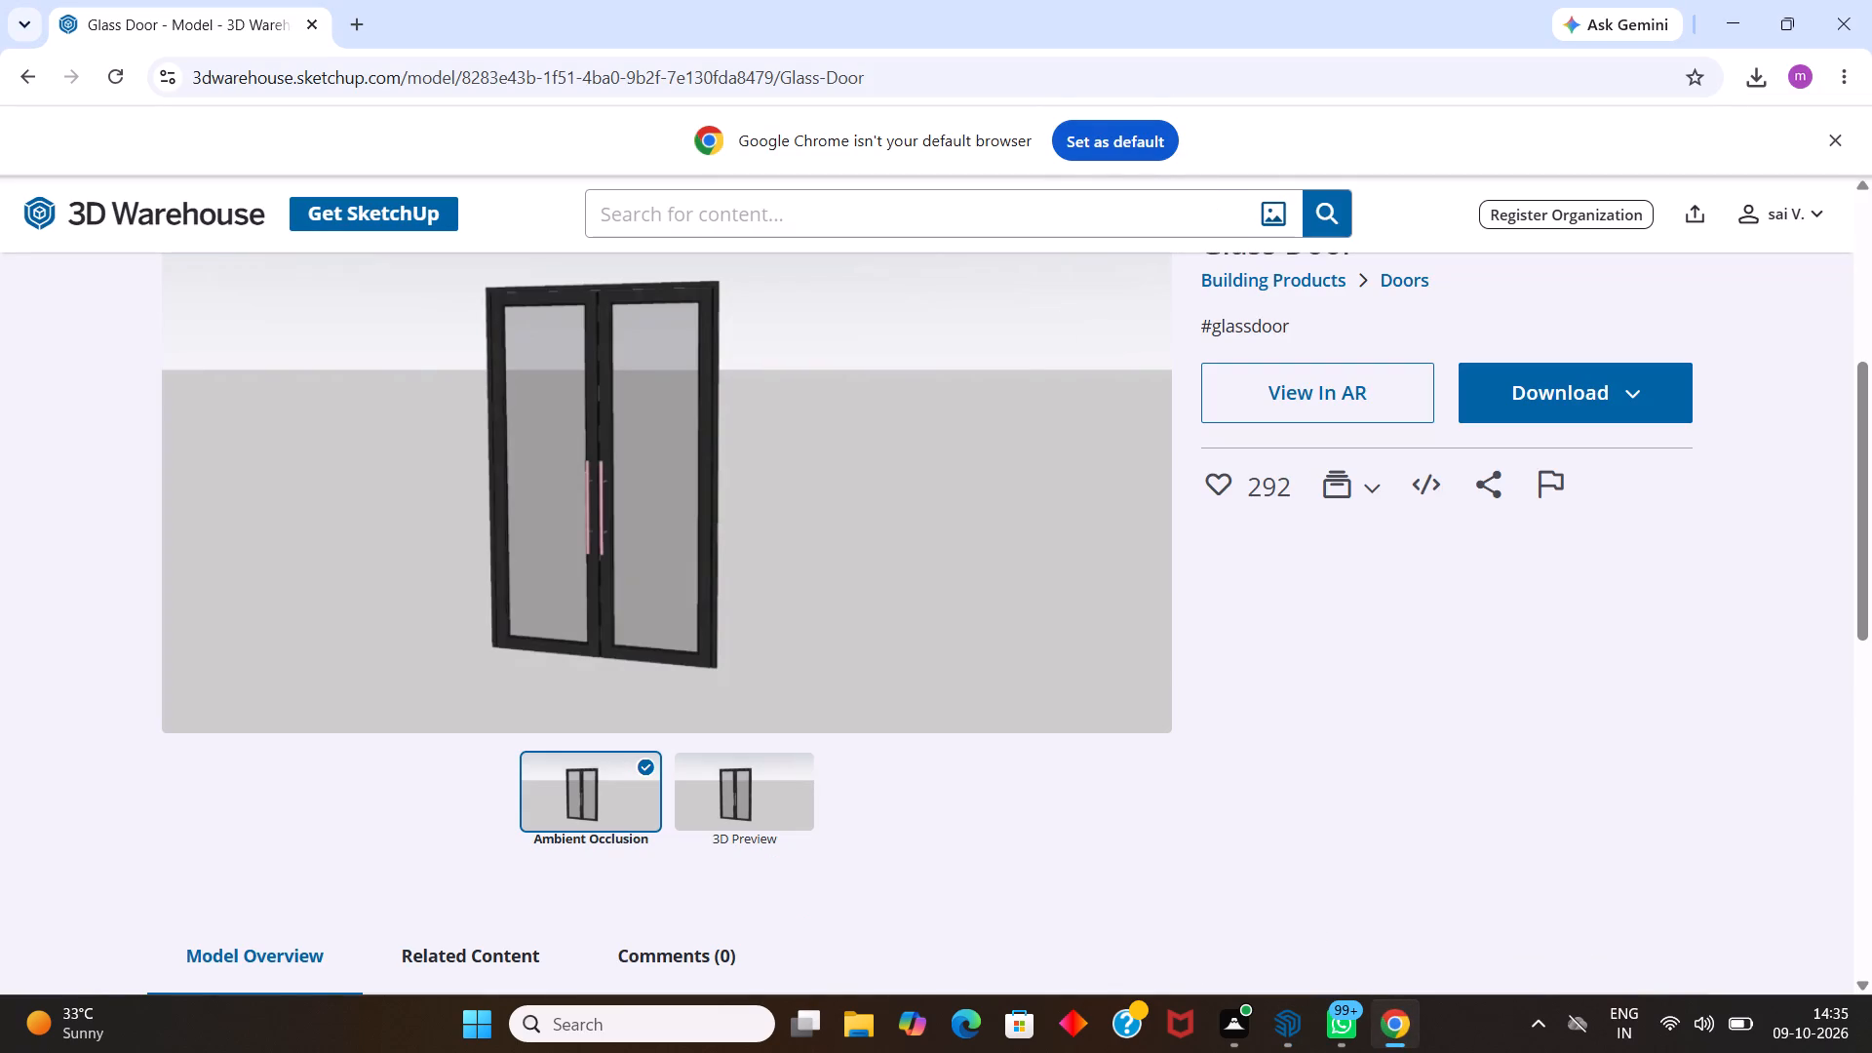
key("w")
key("a")
key("l")
type("l c")
key("u")
type("rt")
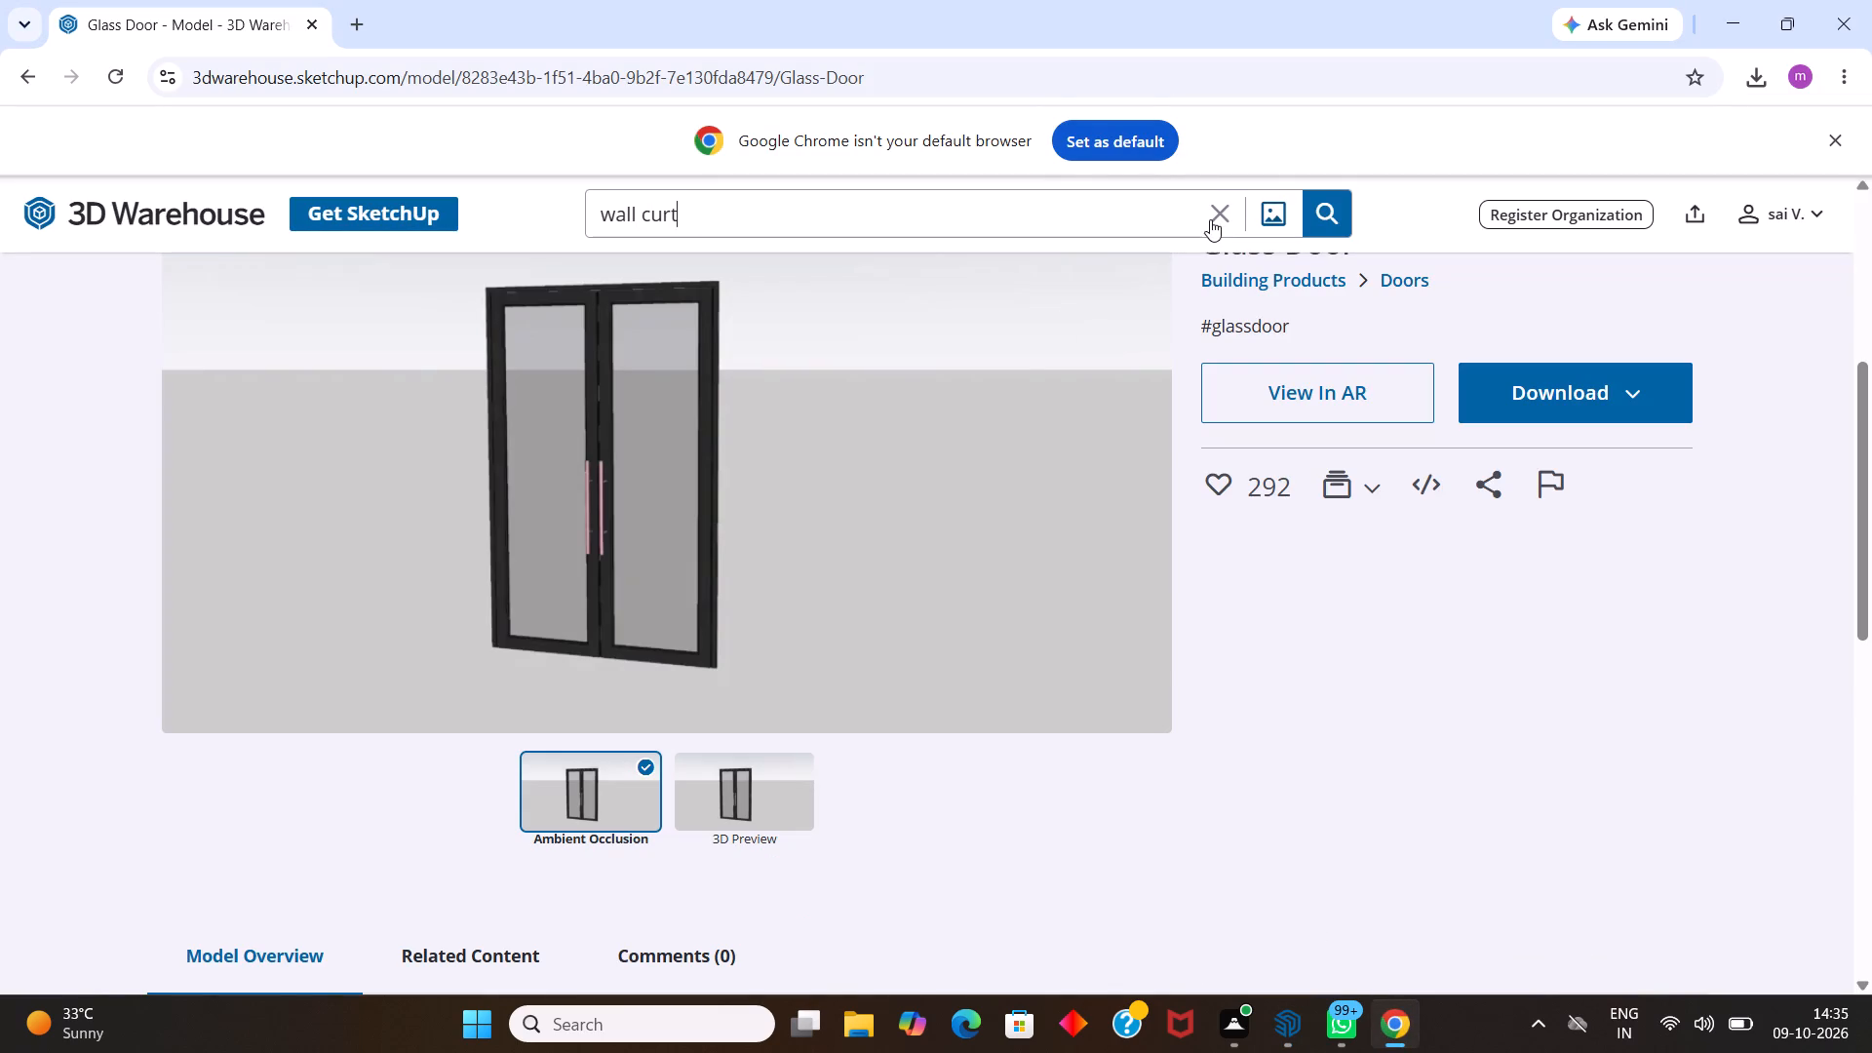
key("a")
type("in")
key("Return")
Look through the wall curtain results for a fabric curtain model that matches the reference living room.
scroll(1077, 485, "up", 4)
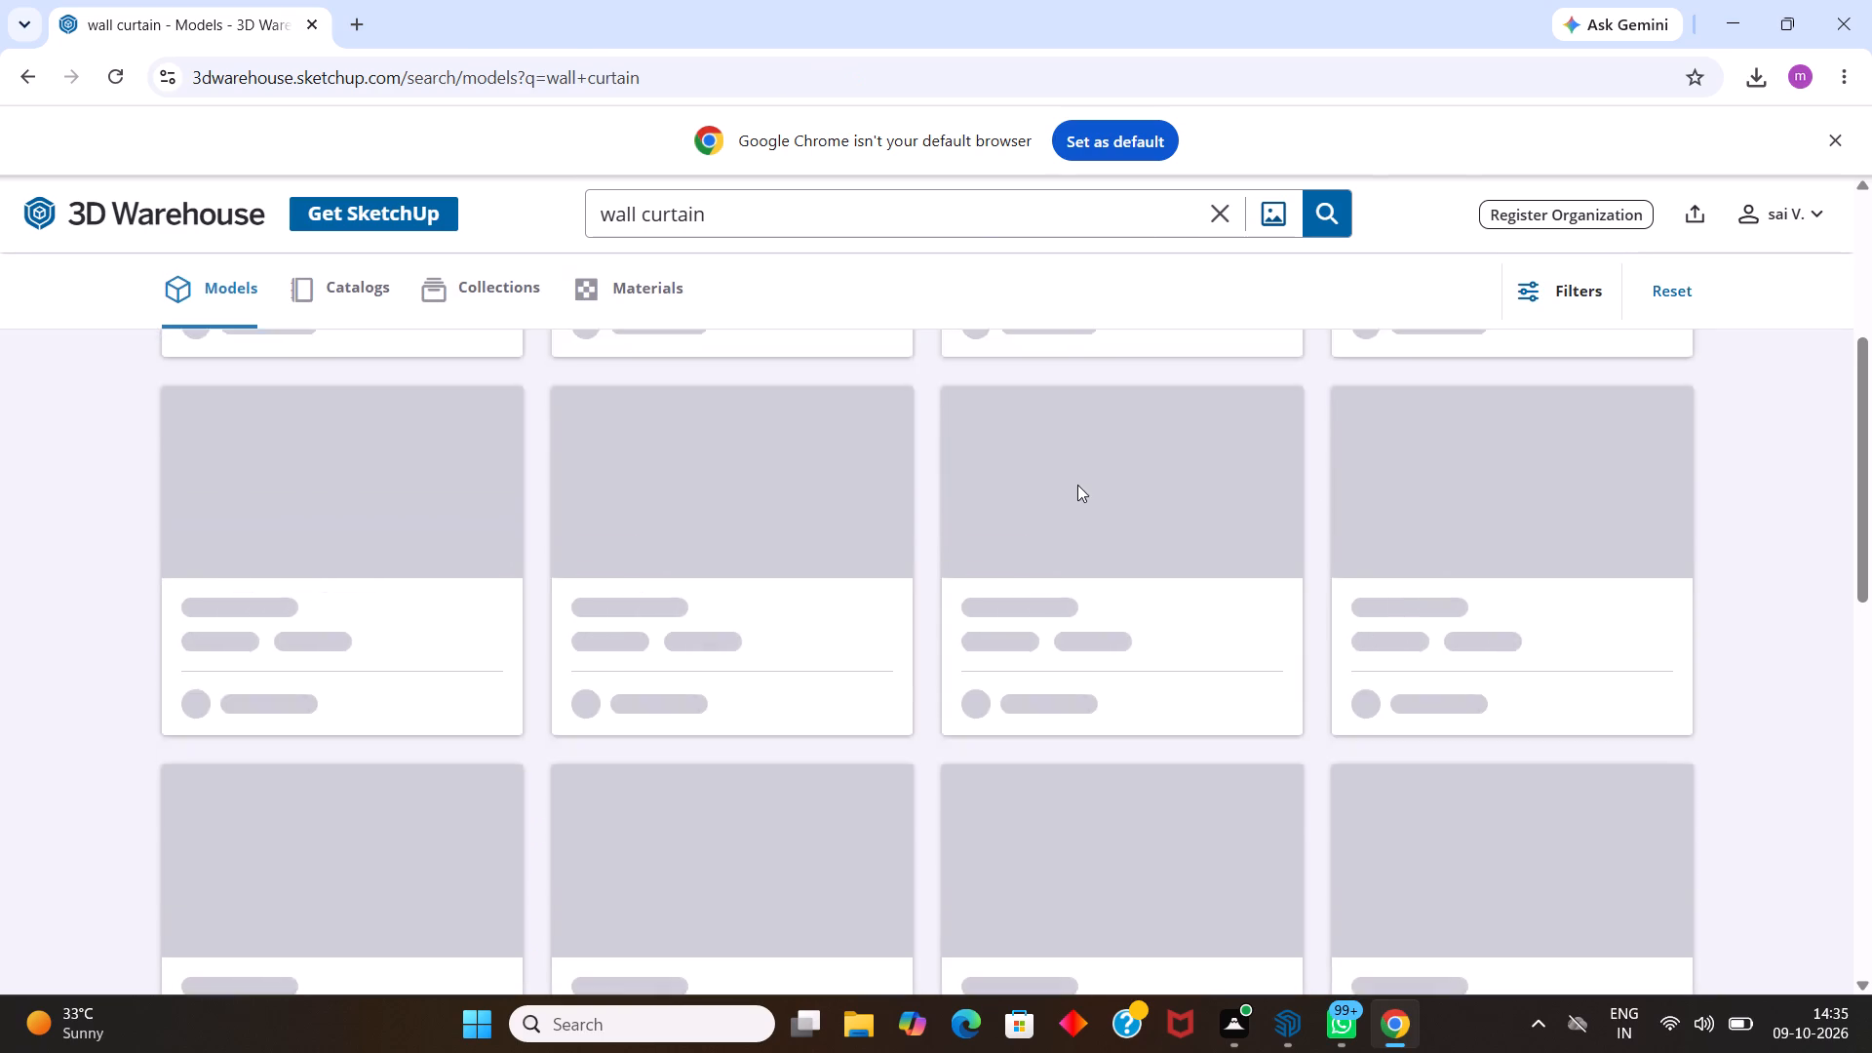
scroll(1077, 485, "up", 6)
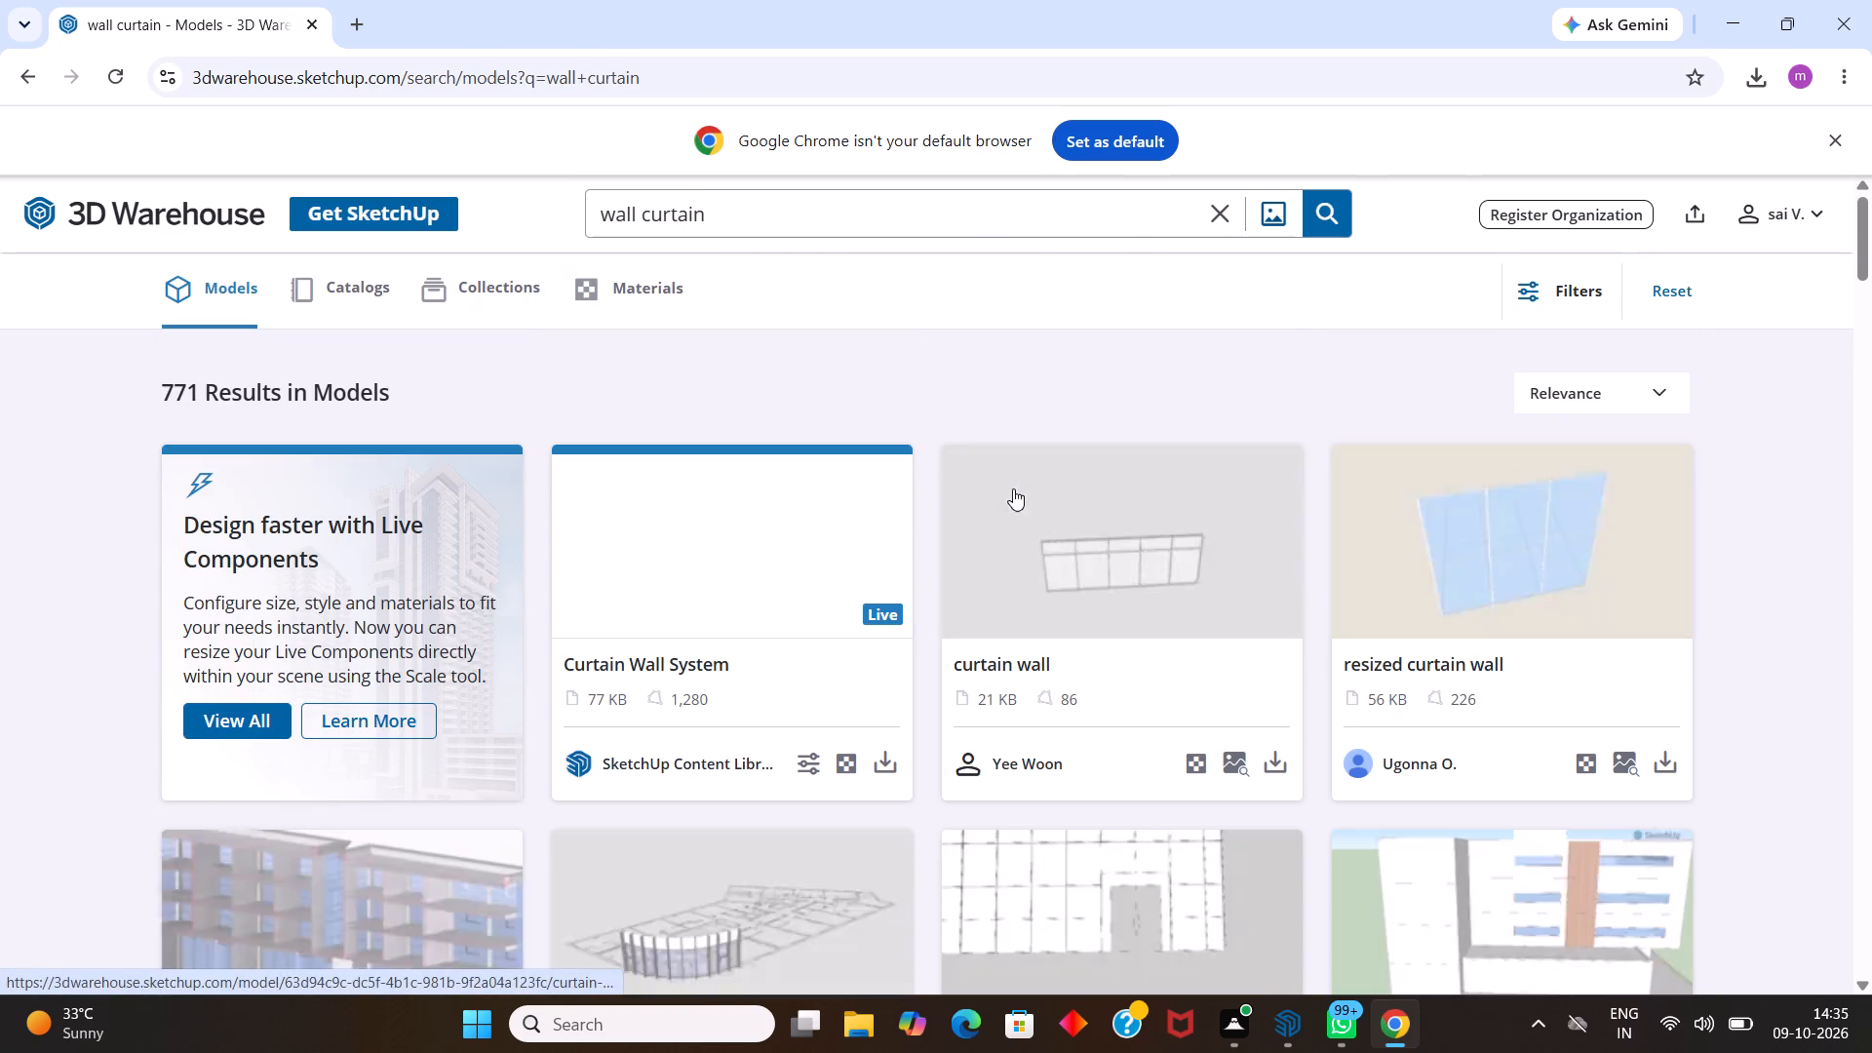
scroll(977, 501, "down", 7)
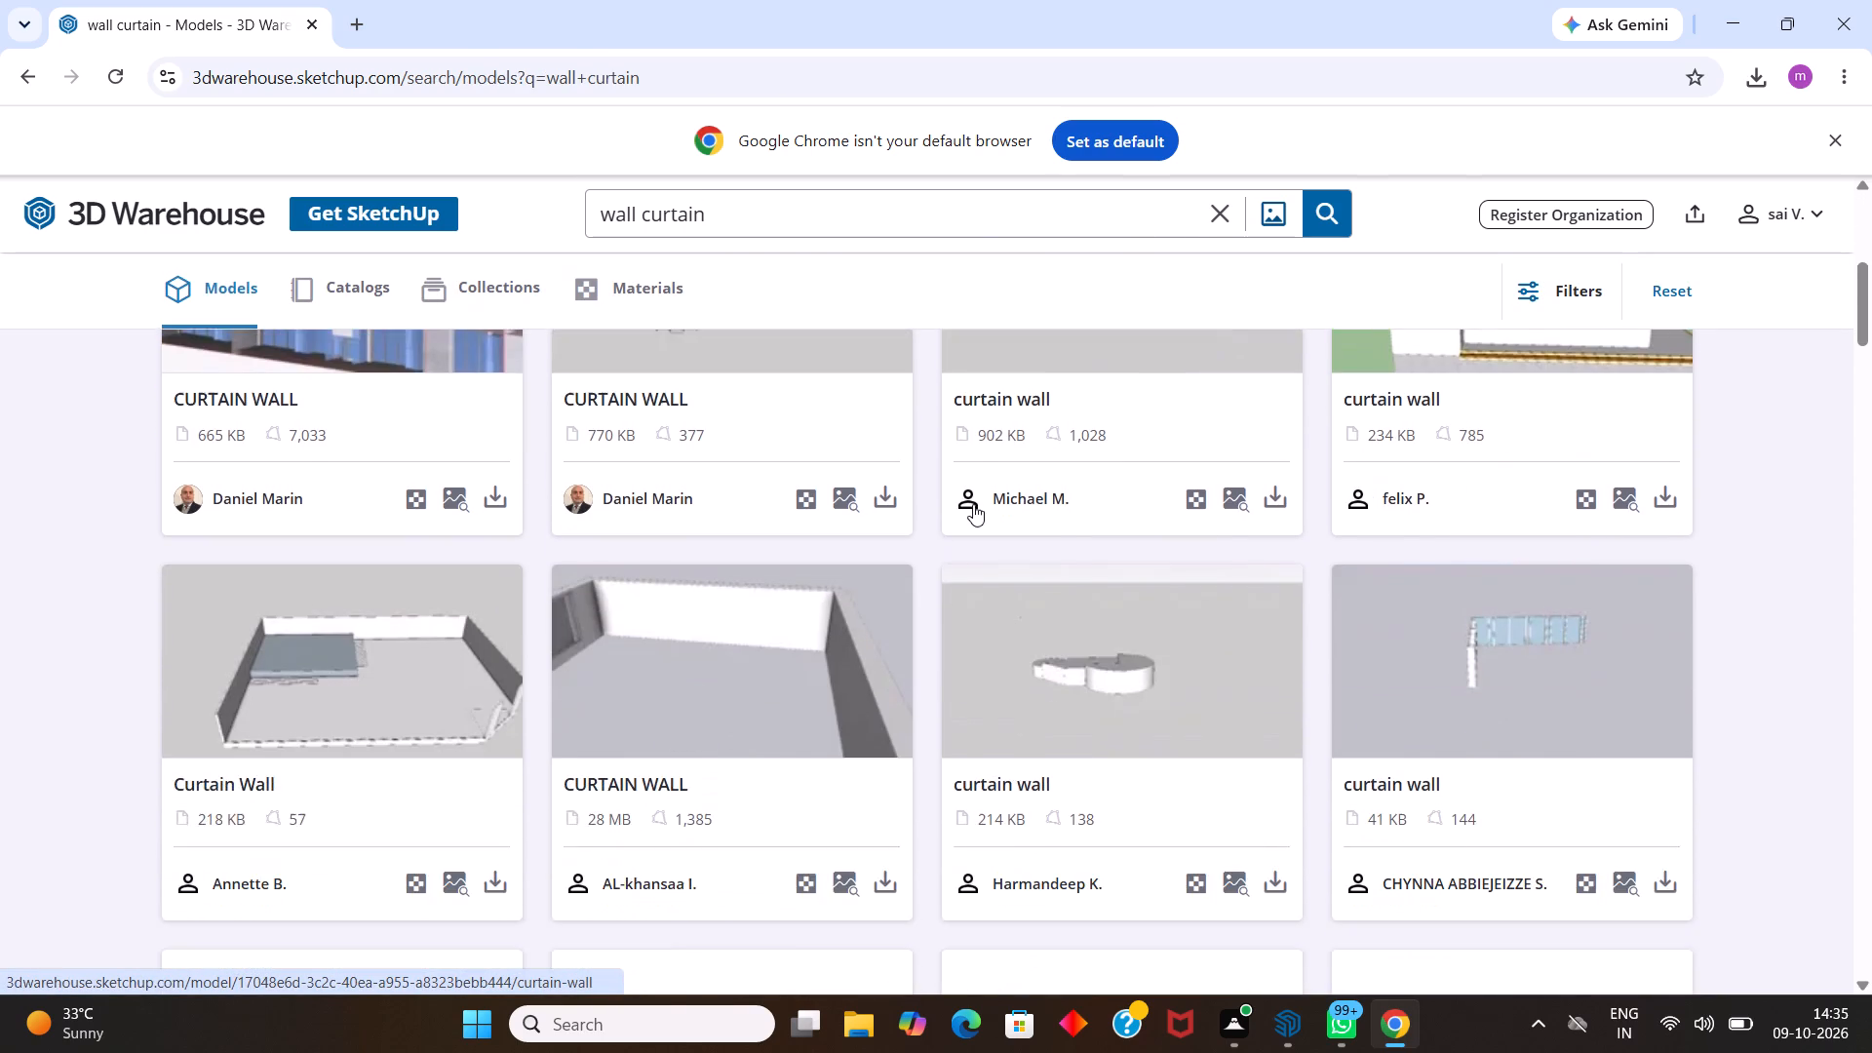
scroll(972, 501, "down", 9)
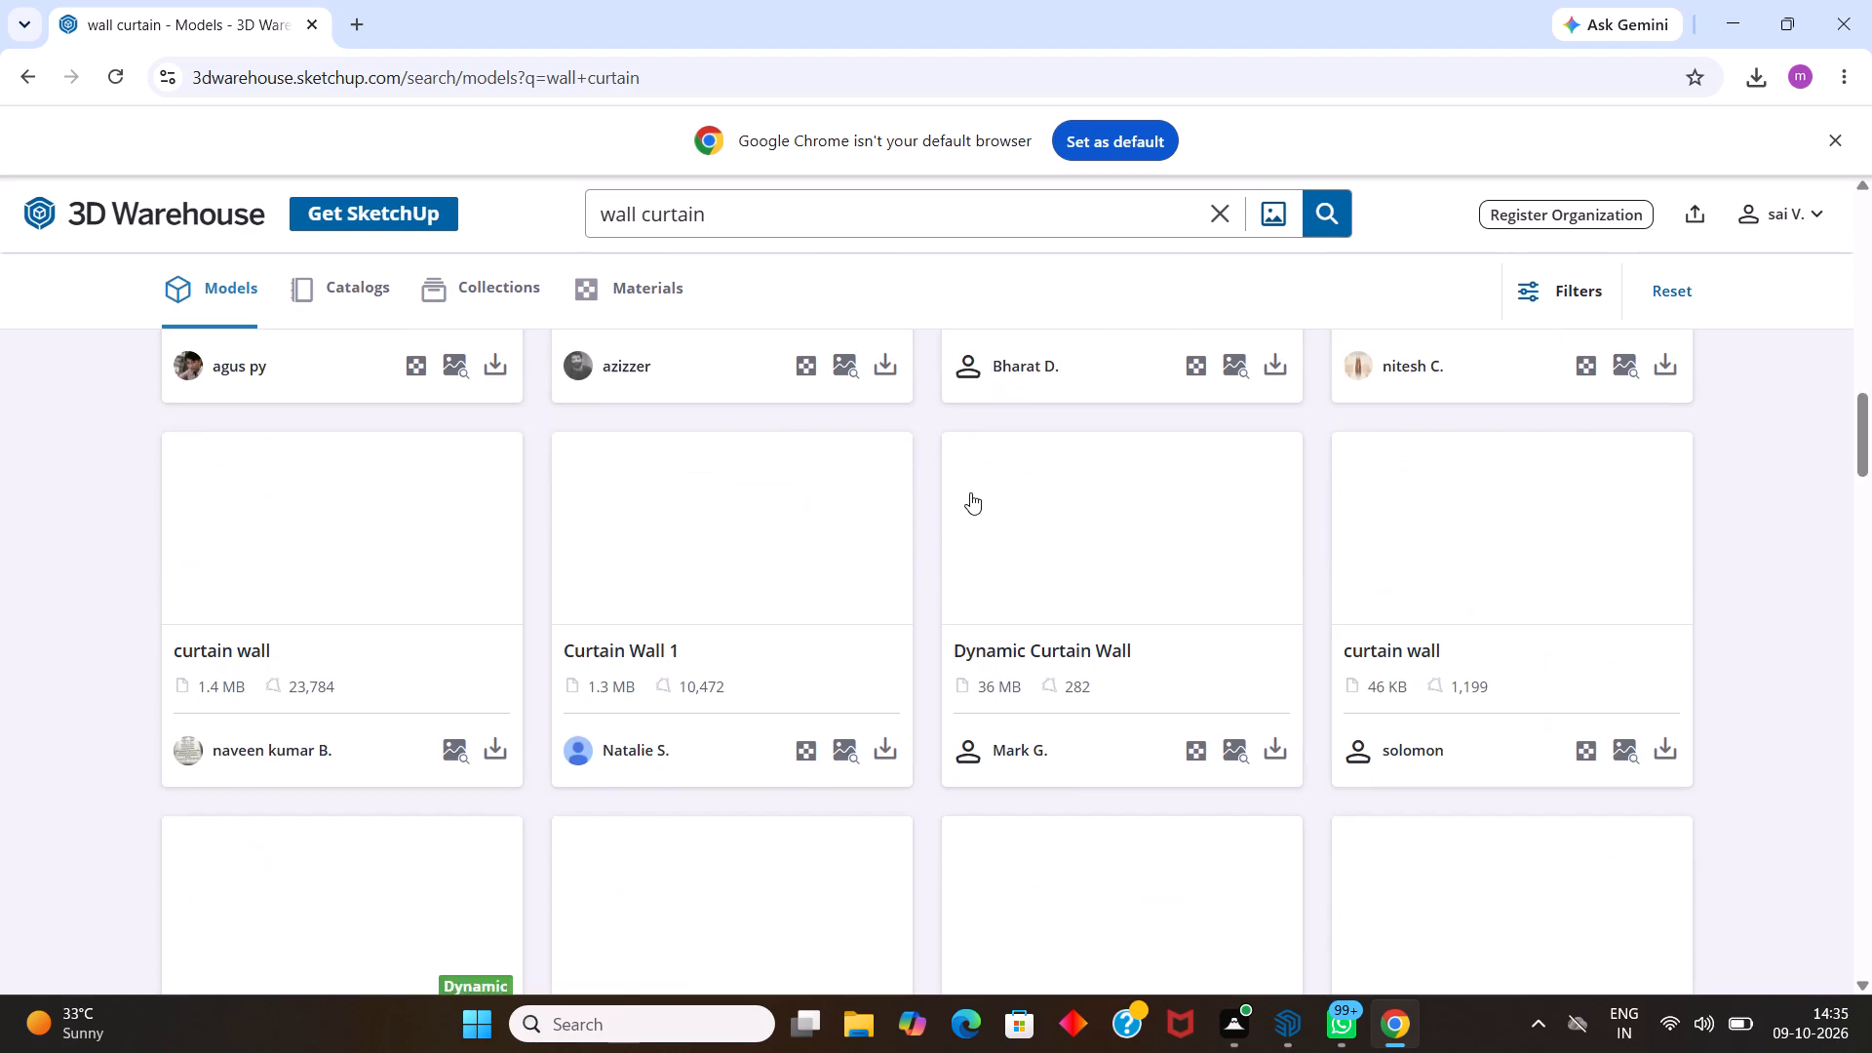
scroll(970, 487, "down", 10)
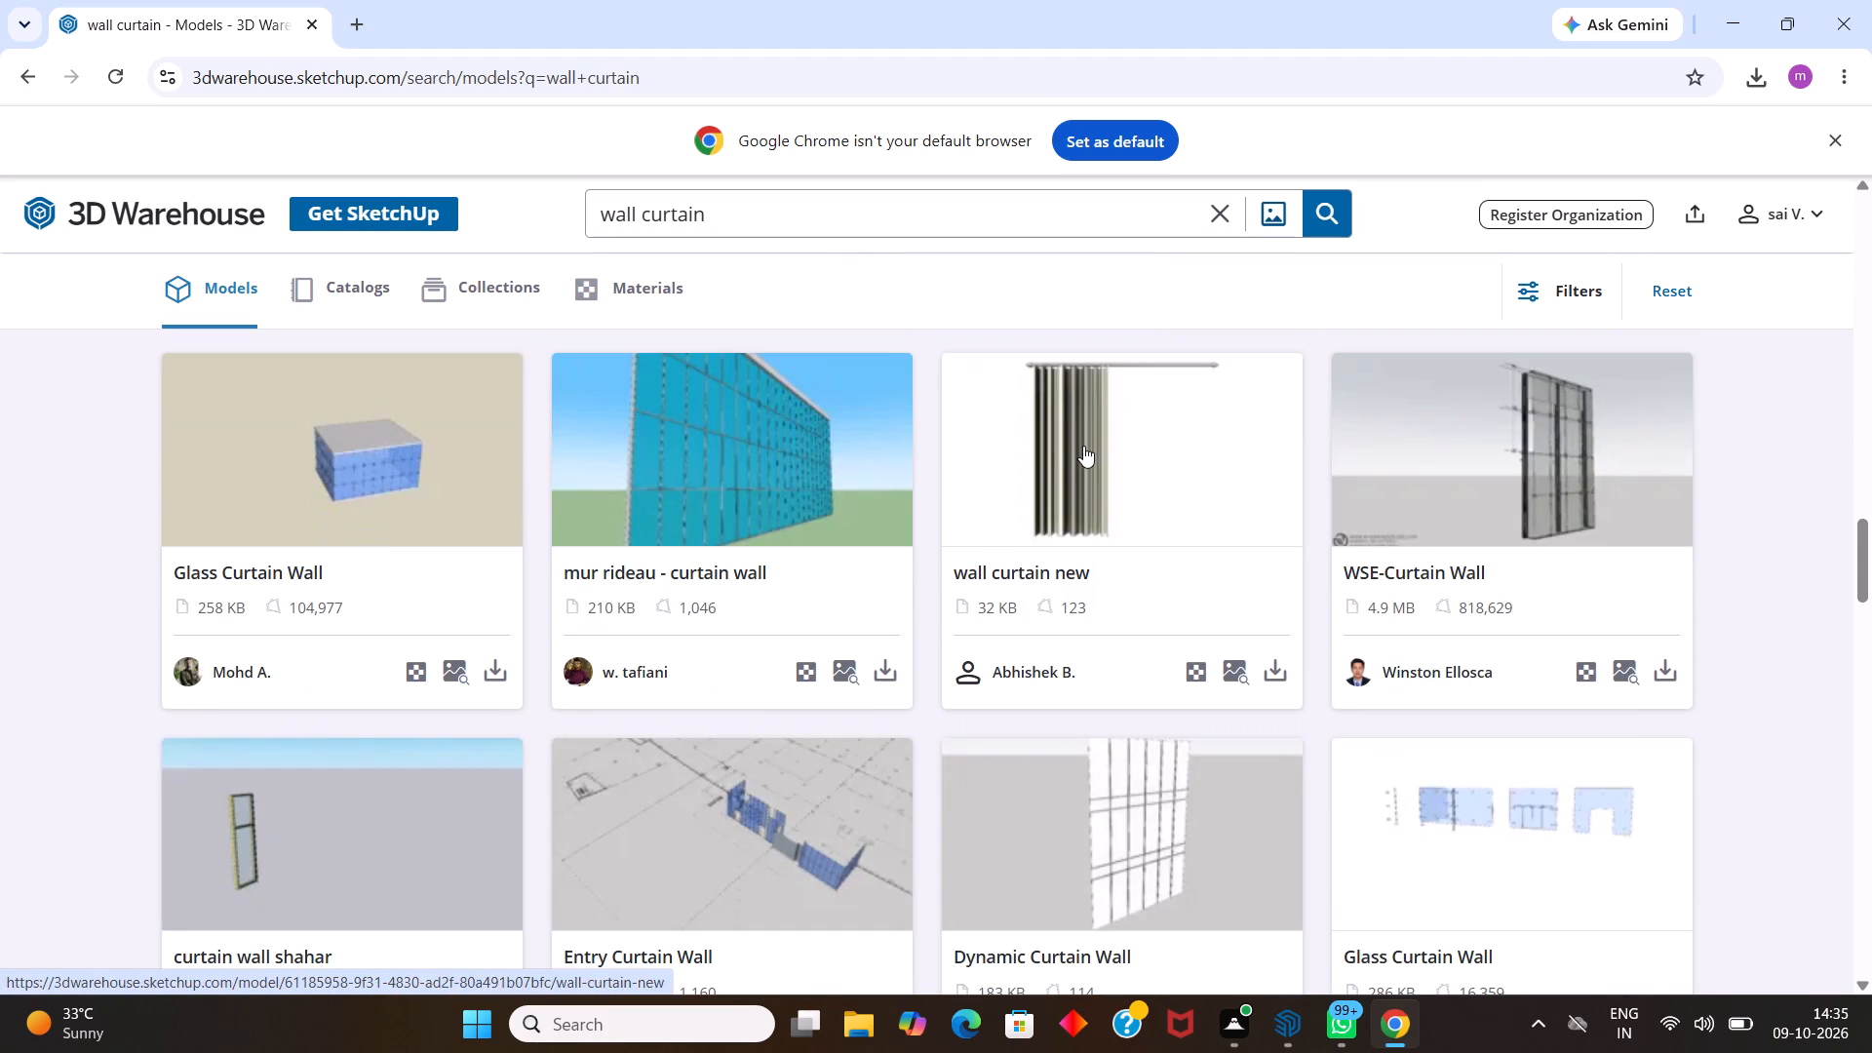
scroll(1083, 446, "down", 8)
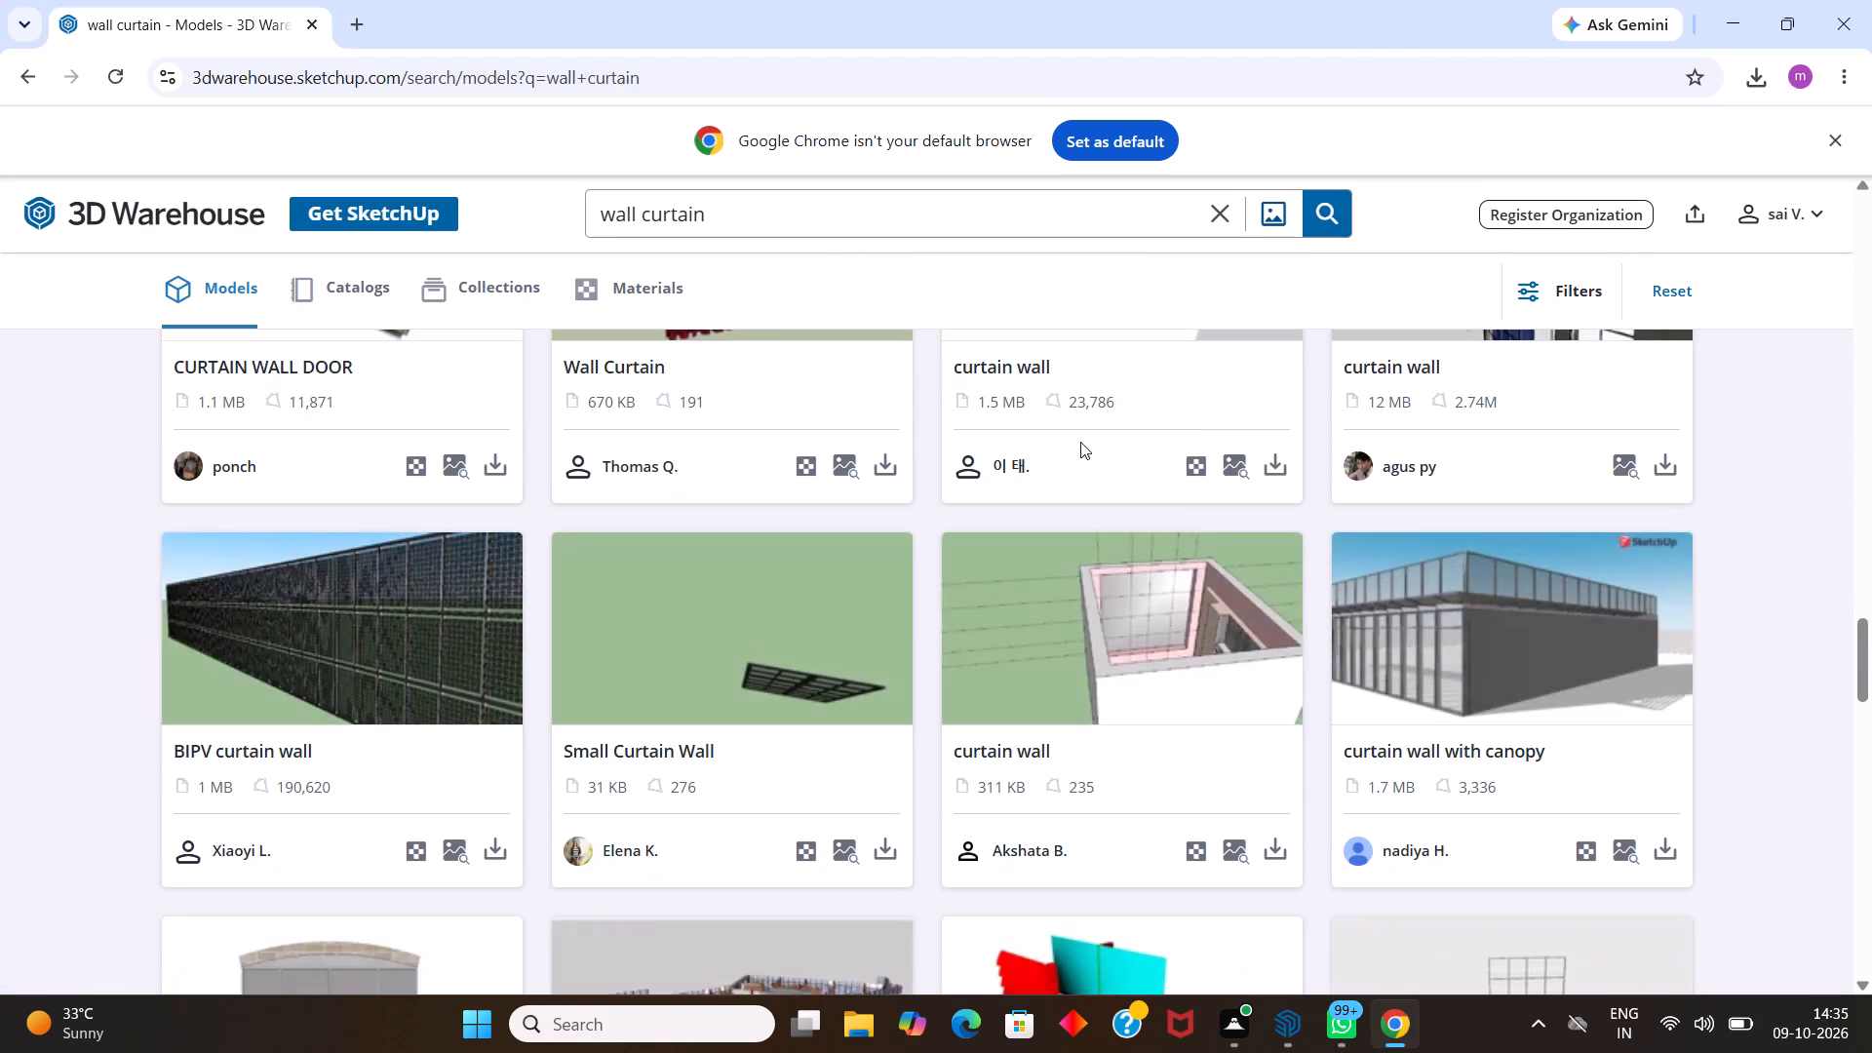
scroll(1080, 442, "down", 8)
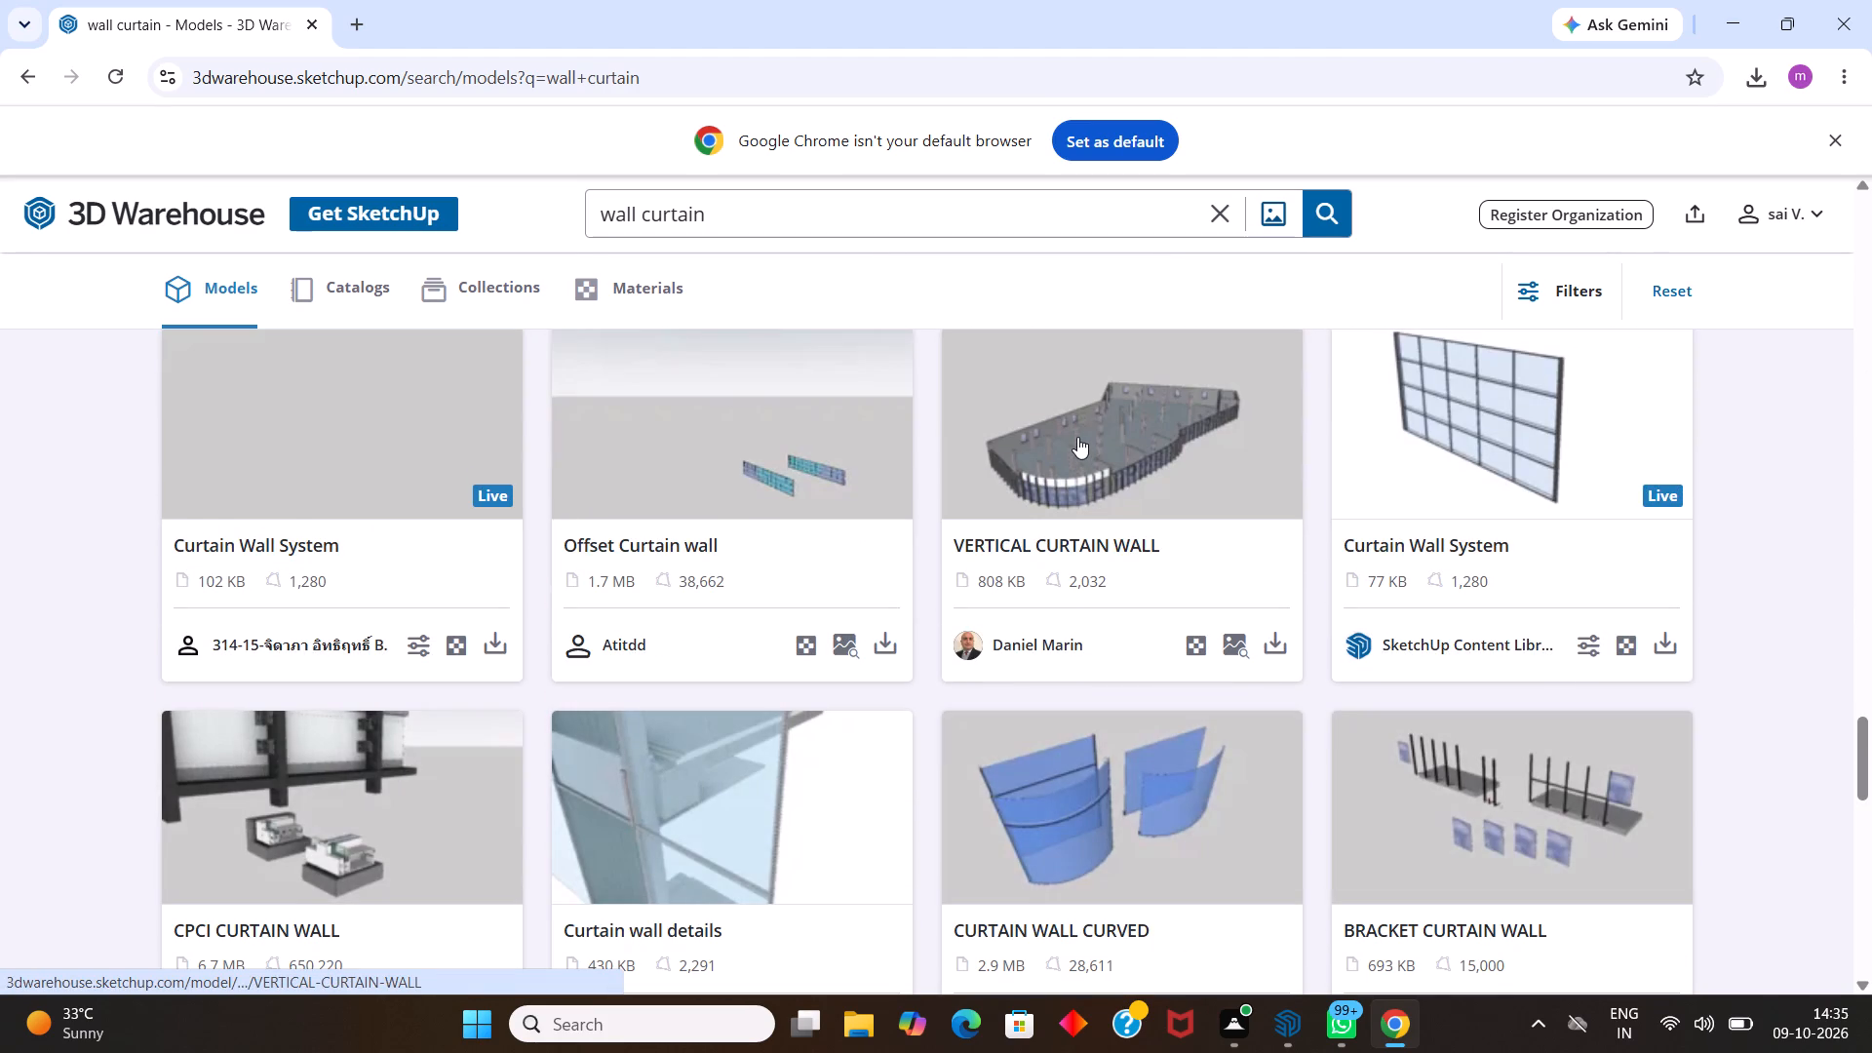
Change the model search to "glass curtain" and run it.
left_click(643, 215)
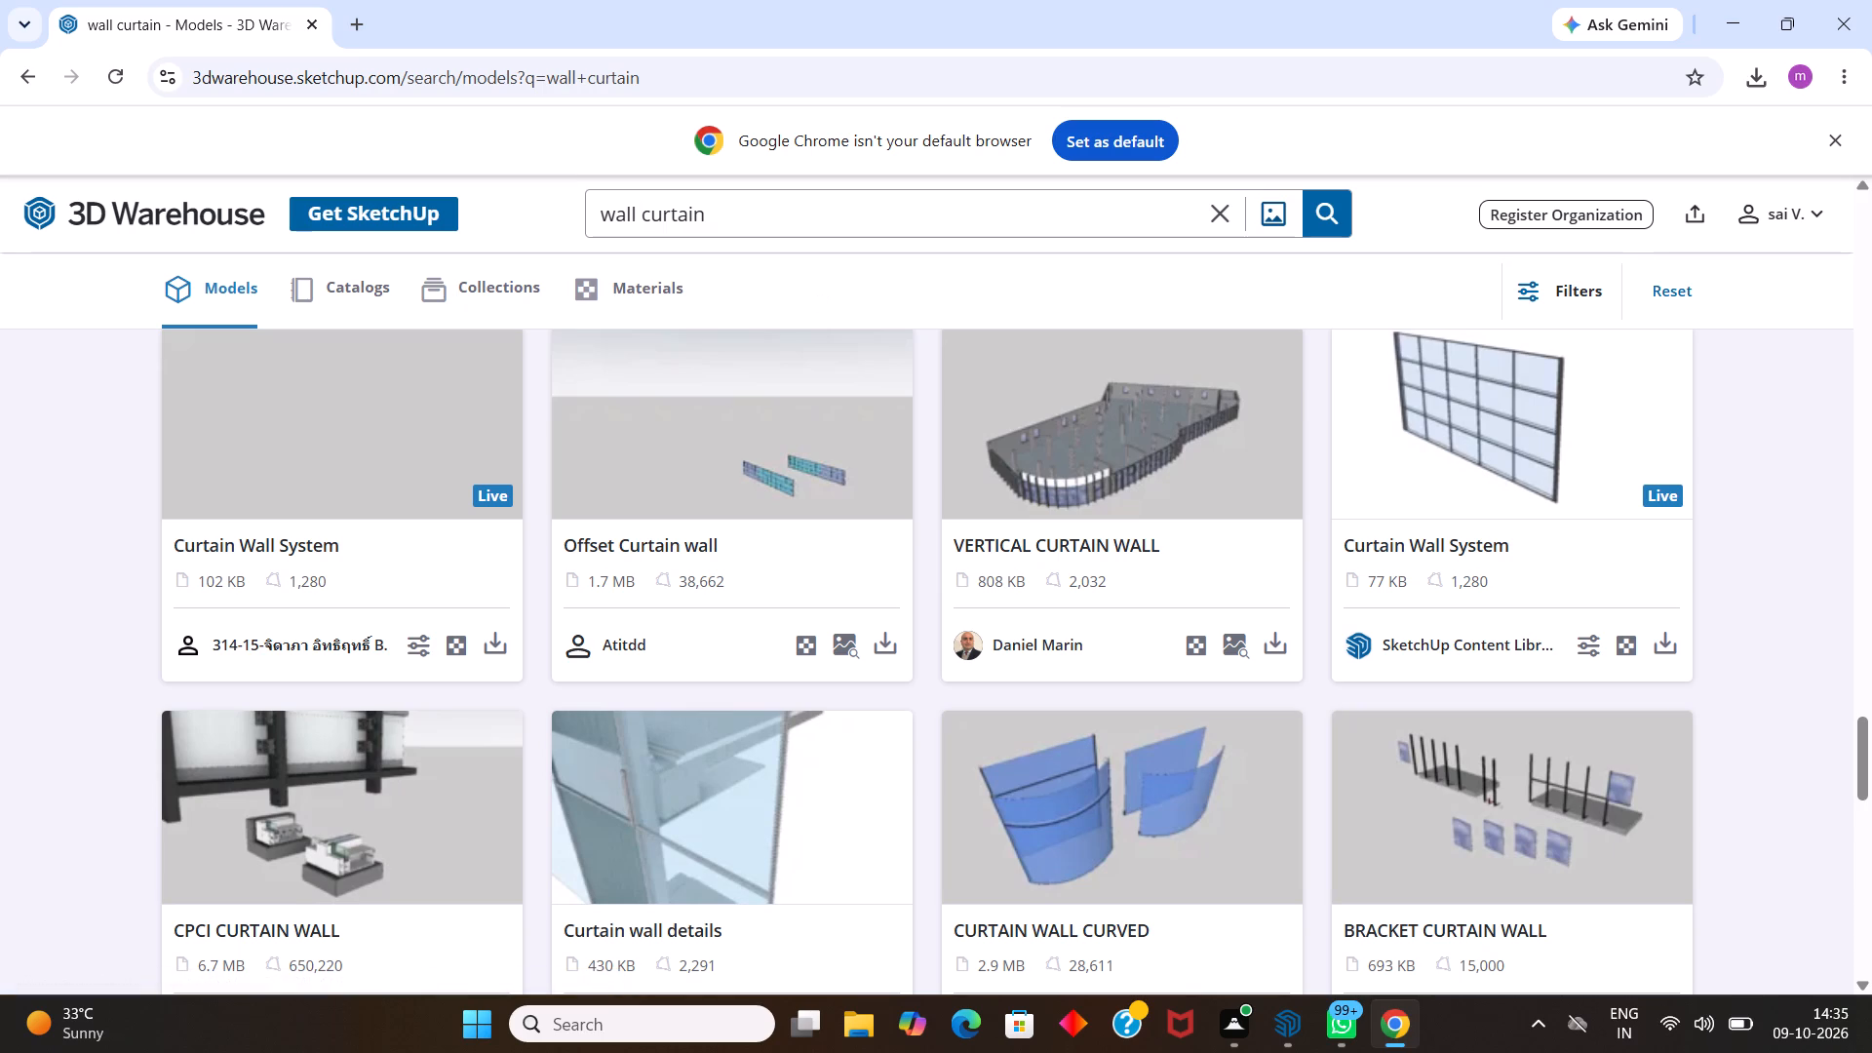
key("BackSpace")
key("BackSpace")
key("BackSpace")
key("BackSpace")
key("BackSpace")
key("BackSpace")
key("BackSpace")
key("BackSpace")
key("BackSpace")
key("BackSpace")
key("BackSpace")
key("BackSpace")
key("BackSpace")
type("gl")
type("as")
type("s")
key("space")
key("Return")
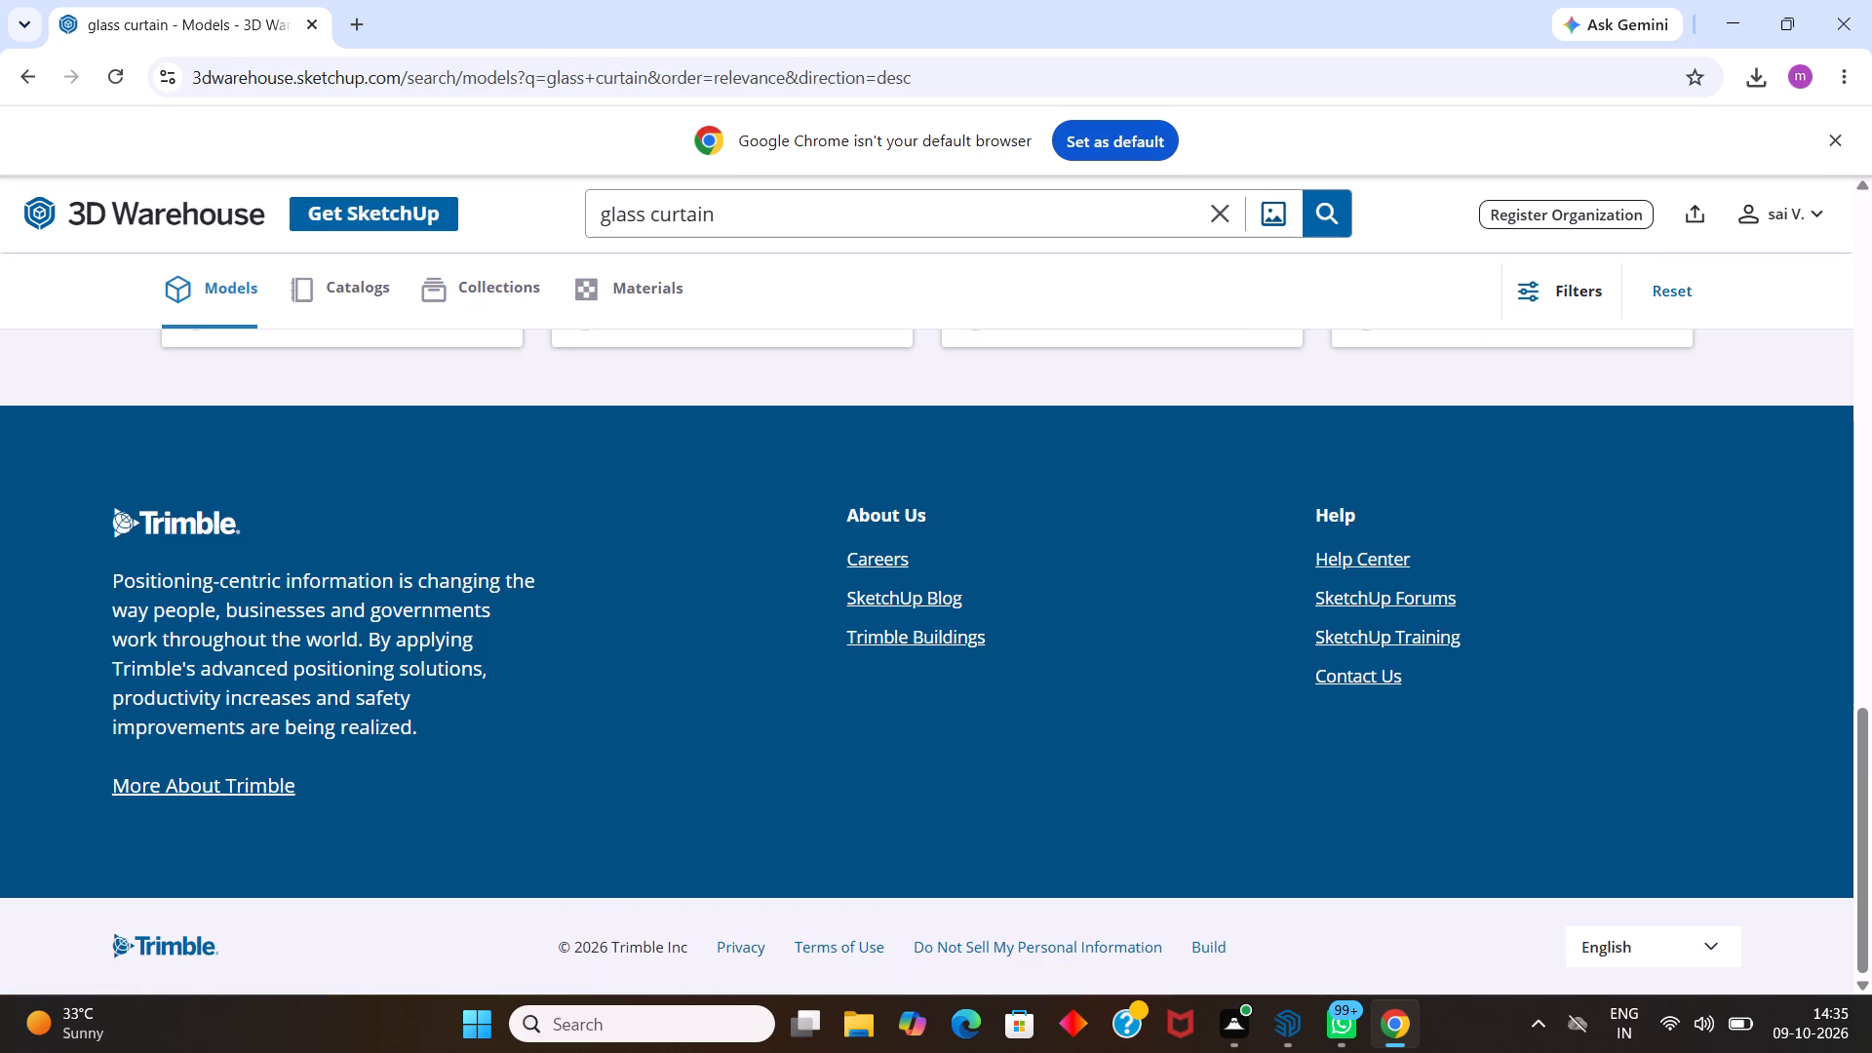
Look through the glass curtain results for a draped curtain that suits the glass door.
scroll(749, 298, "up", 13)
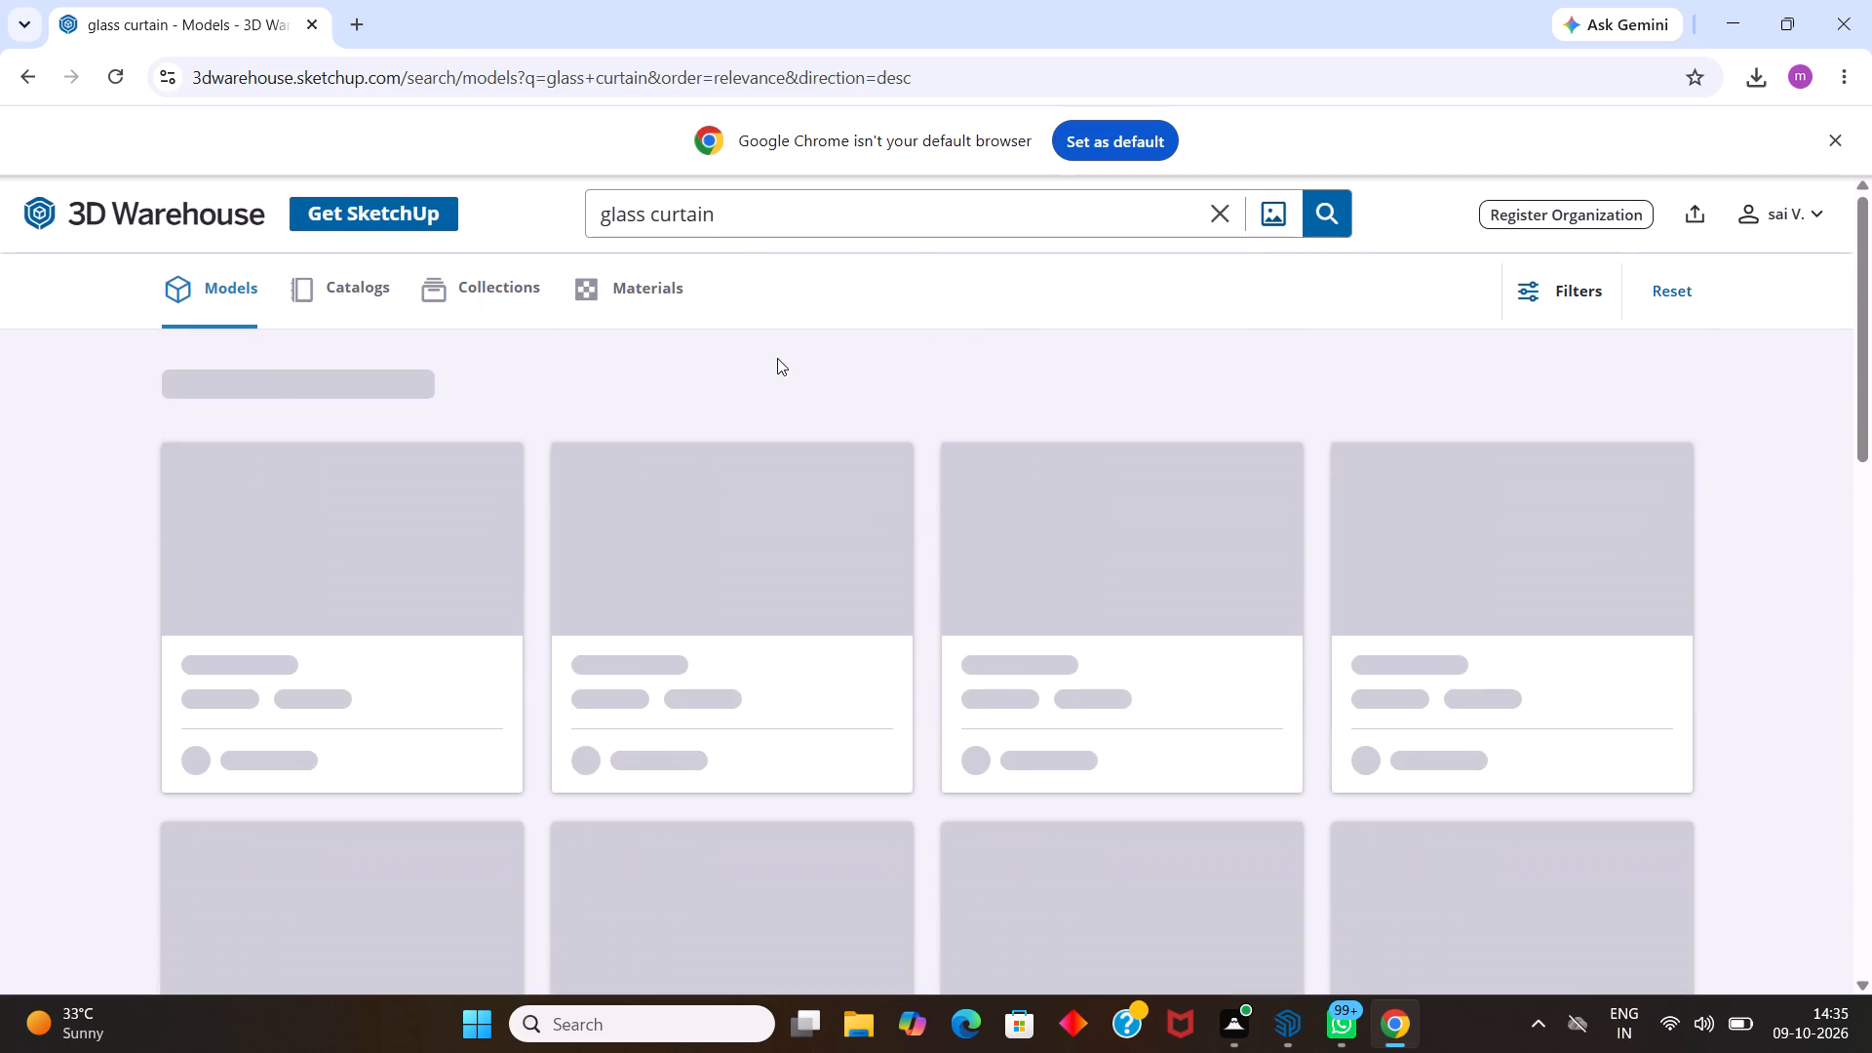
scroll(776, 358, "up", 3)
scroll(682, 434, "down", 2)
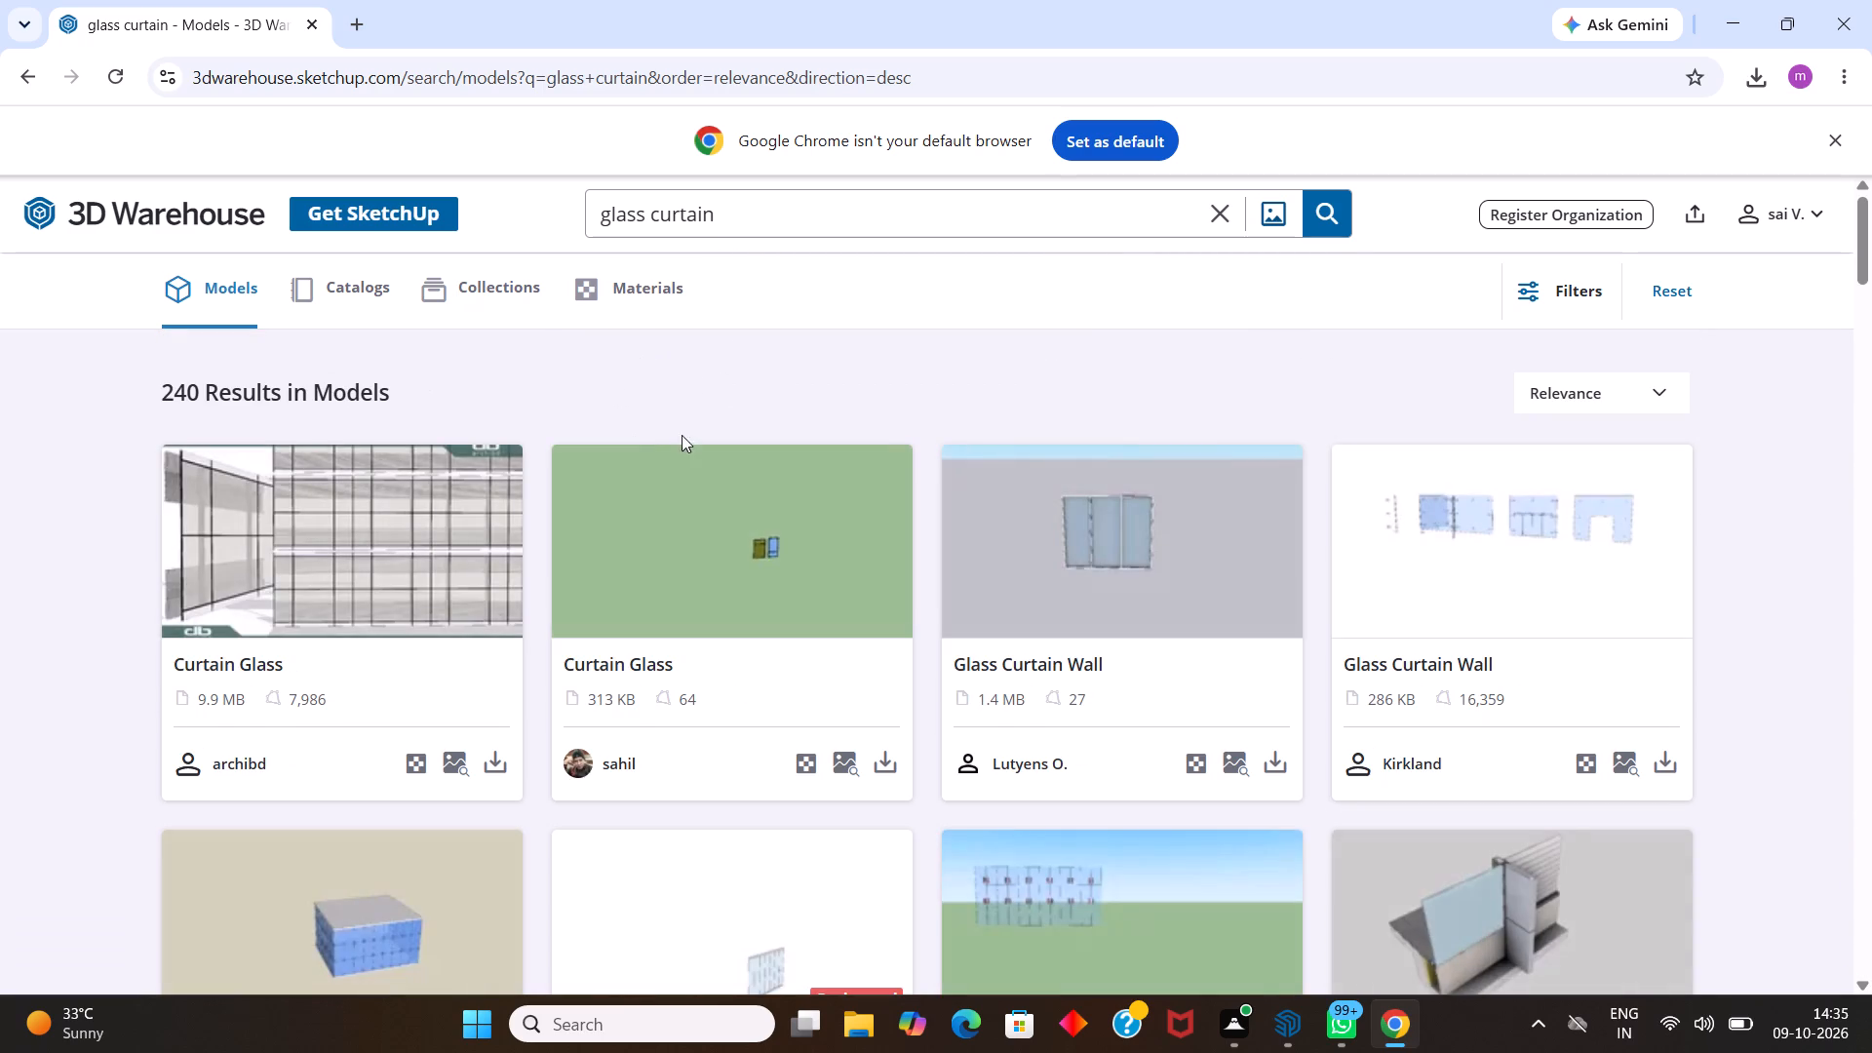
scroll(682, 435, "down", 2)
scroll(798, 424, "down", 5)
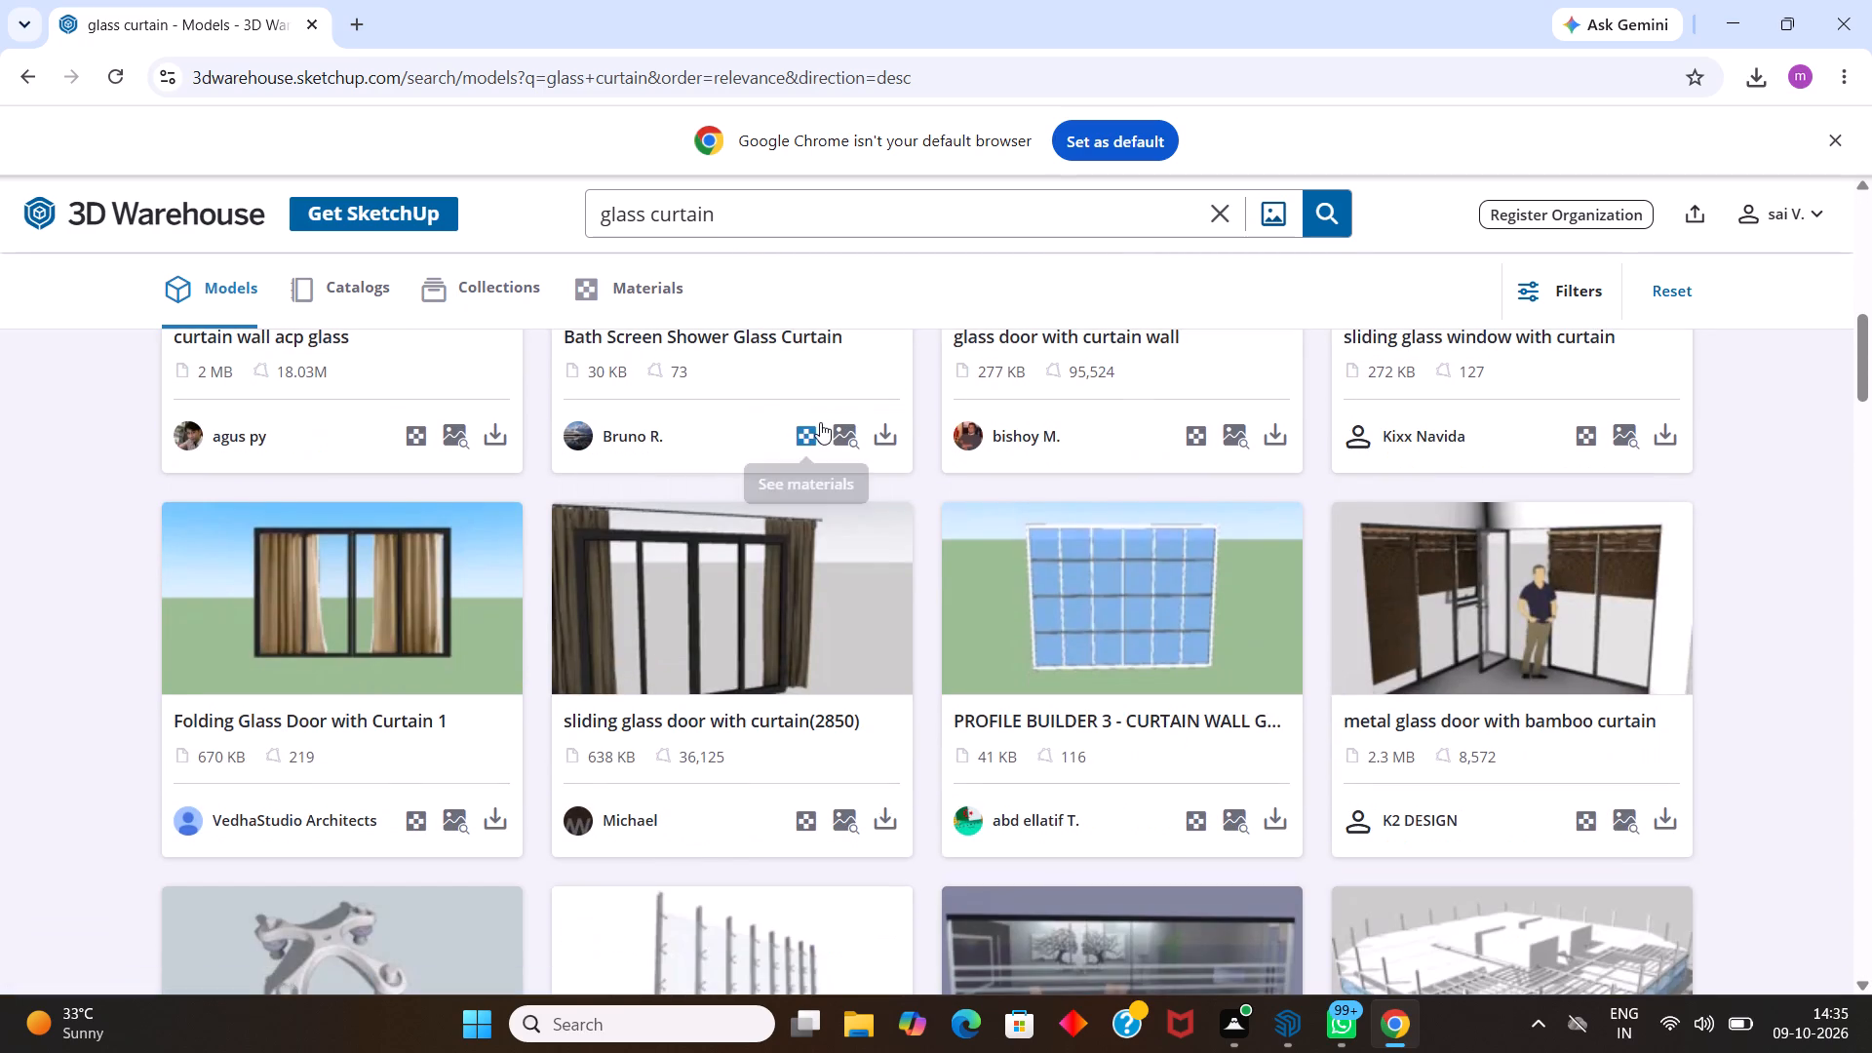
scroll(820, 424, "down", 7)
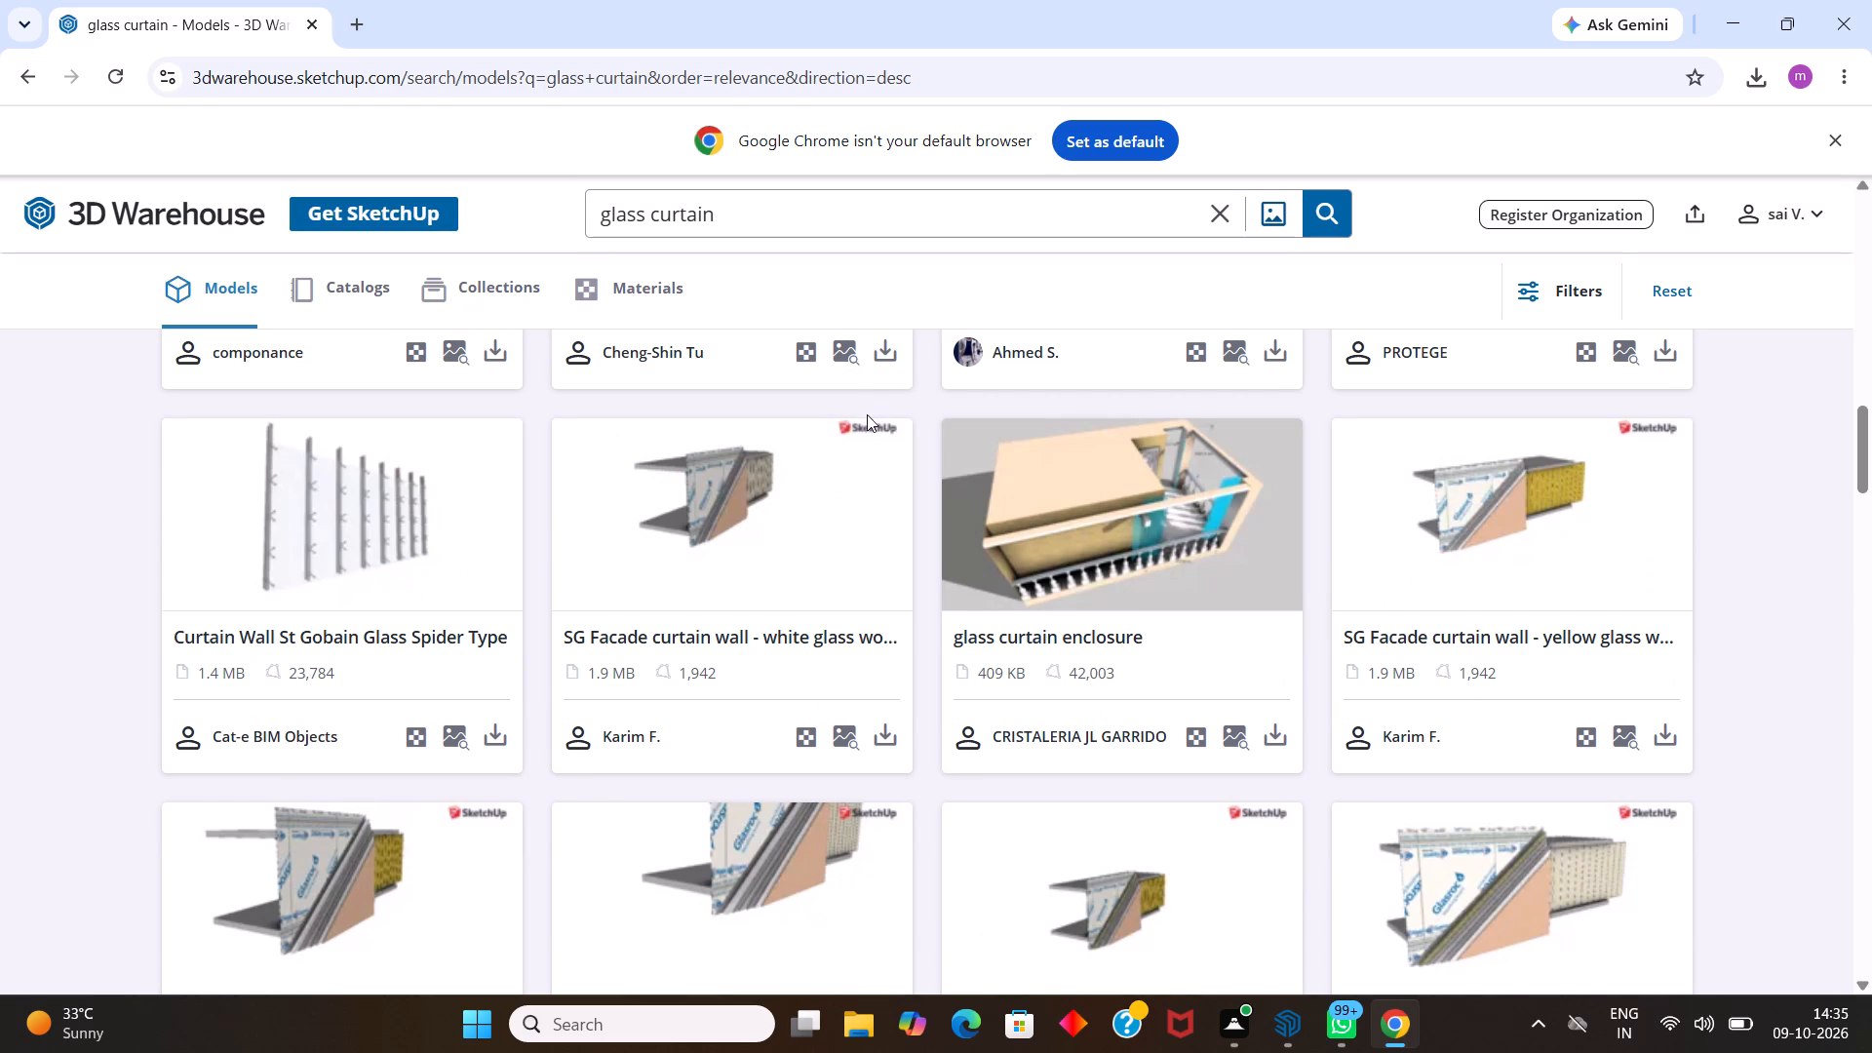
scroll(869, 417, "down", 8)
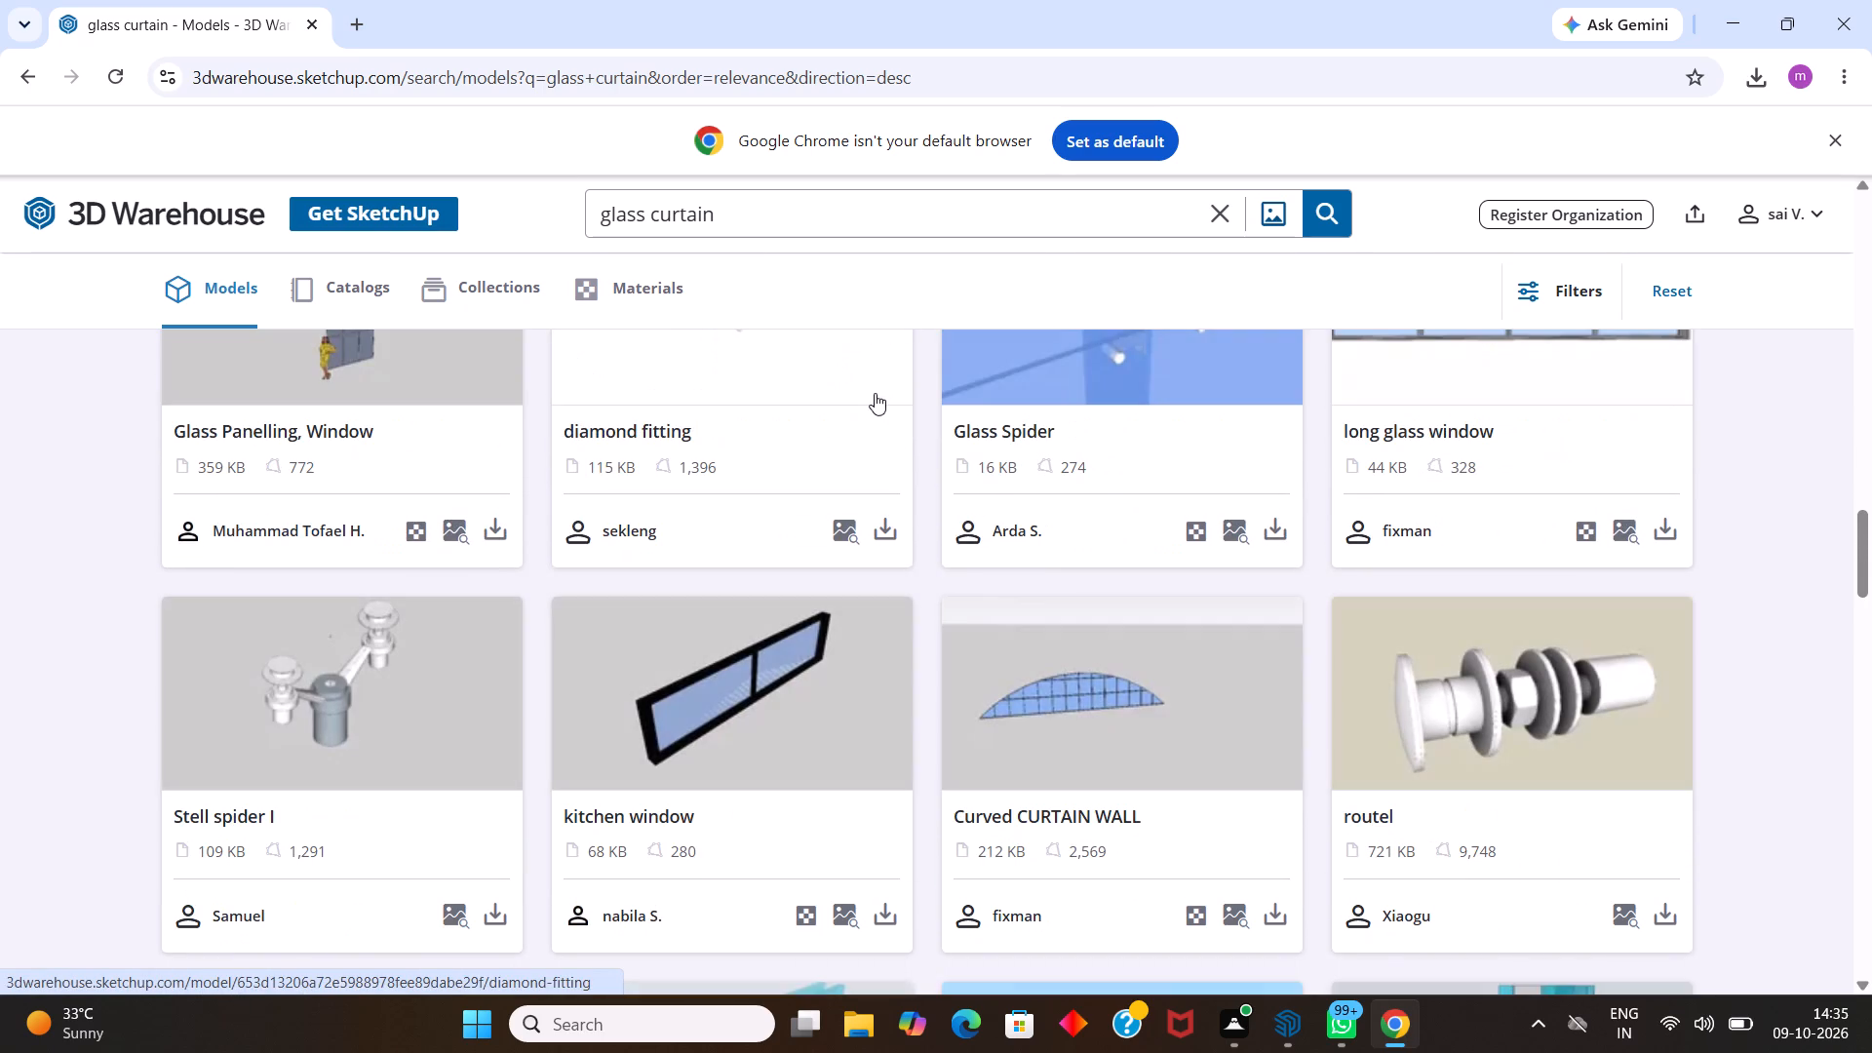
scroll(875, 392, "down", 9)
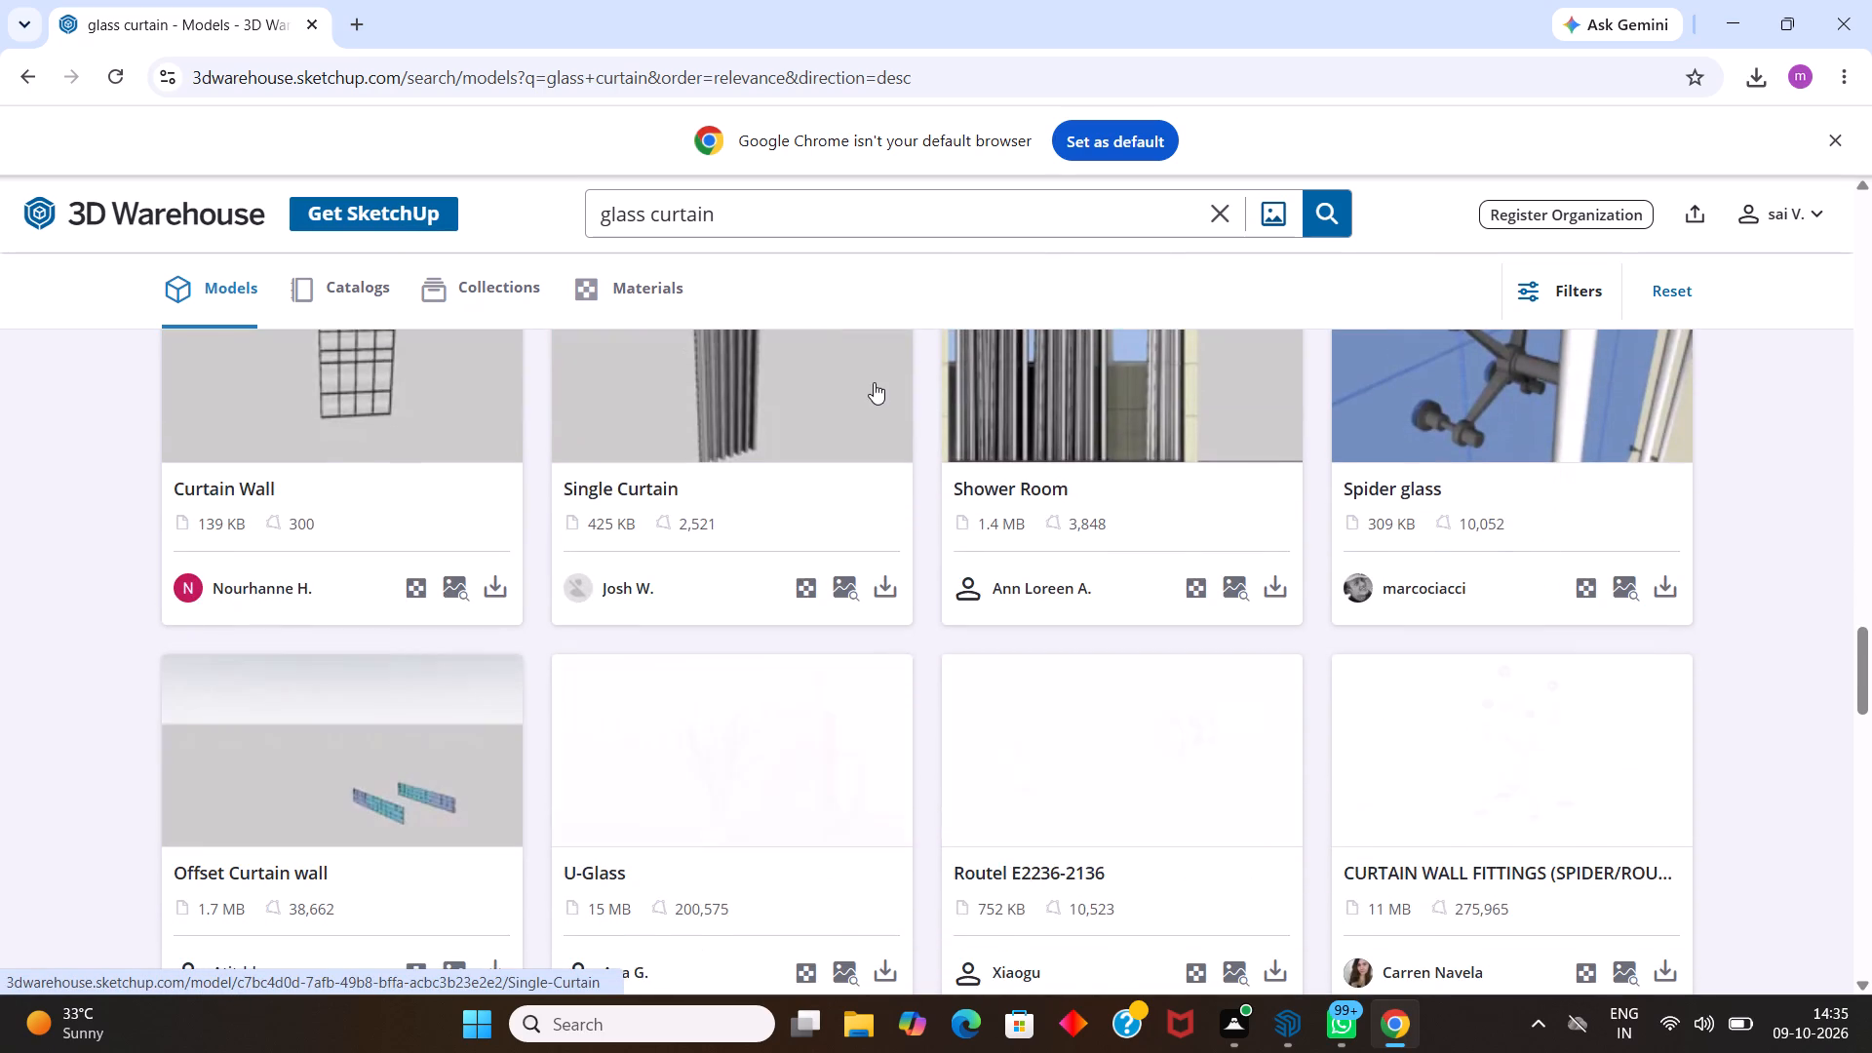
scroll(799, 414, "up", 3)
scroll(814, 426, "down", 4)
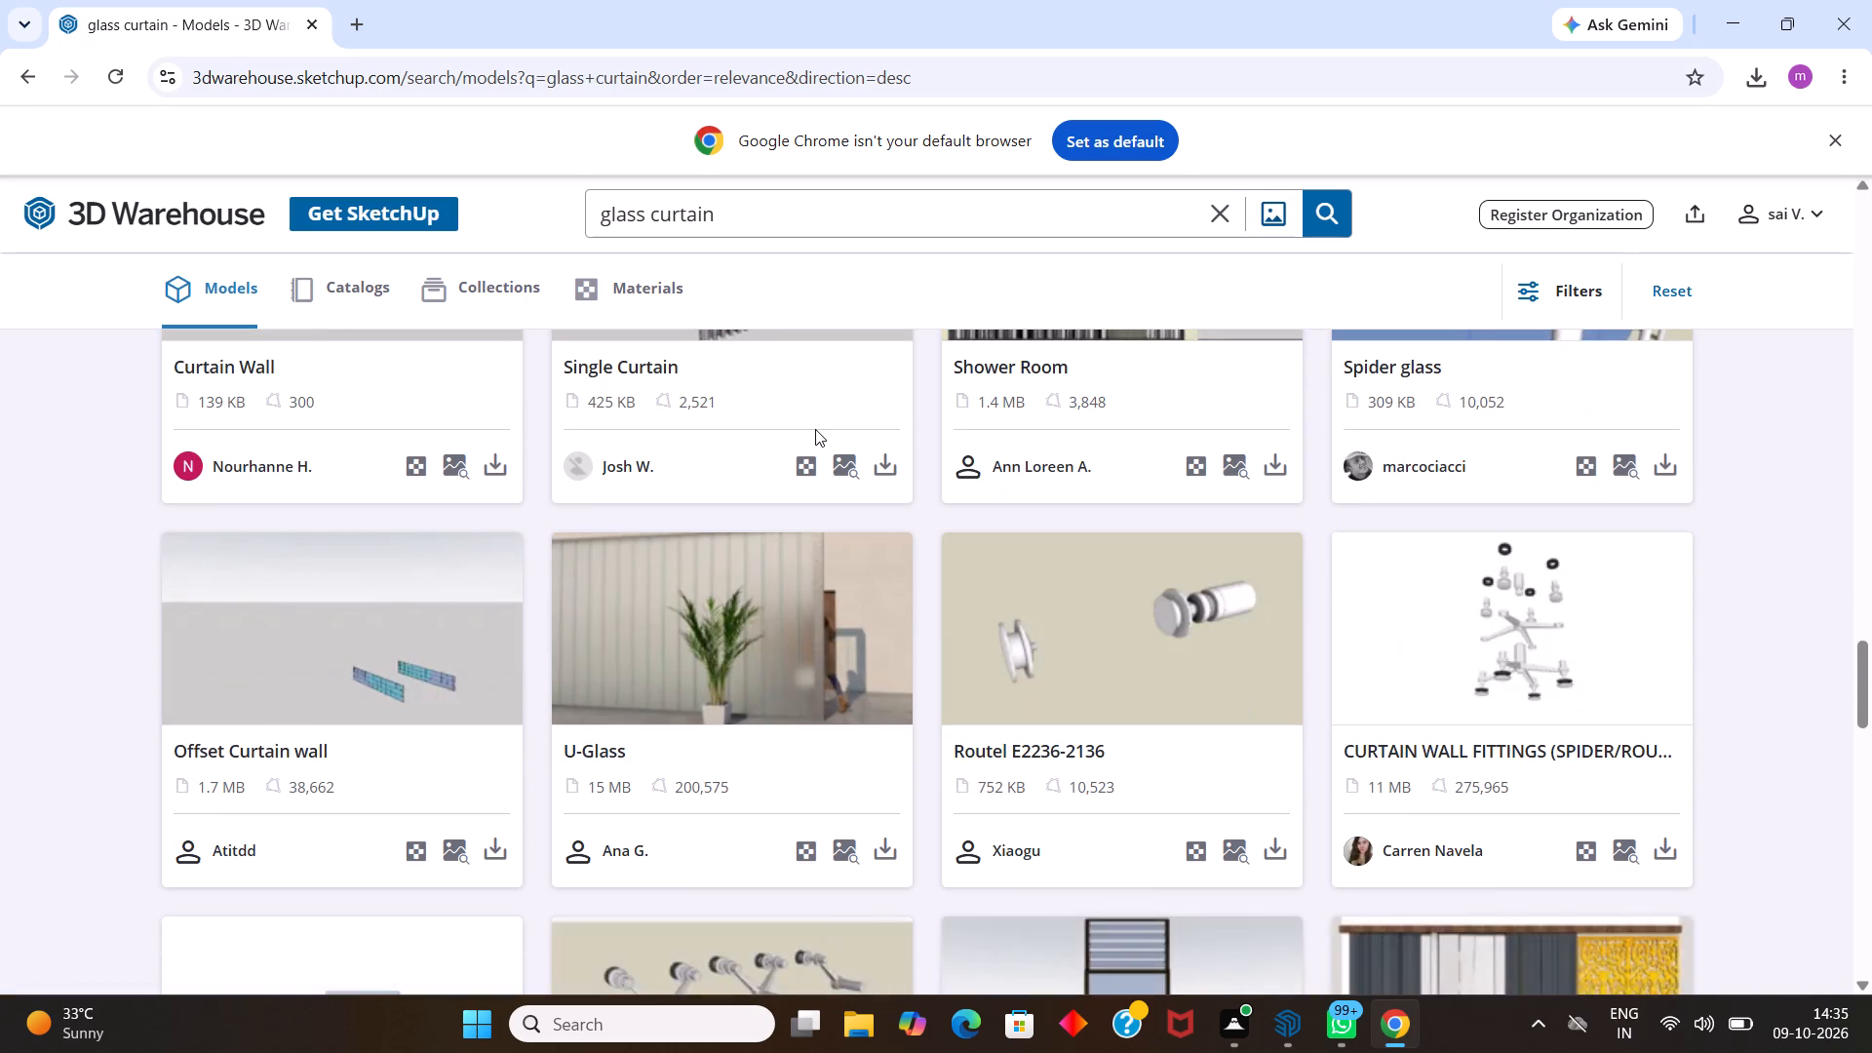
scroll(815, 429, "up", 2)
Open the Single Curtain model's page, examine its preview and return to the results.
left_click(777, 485)
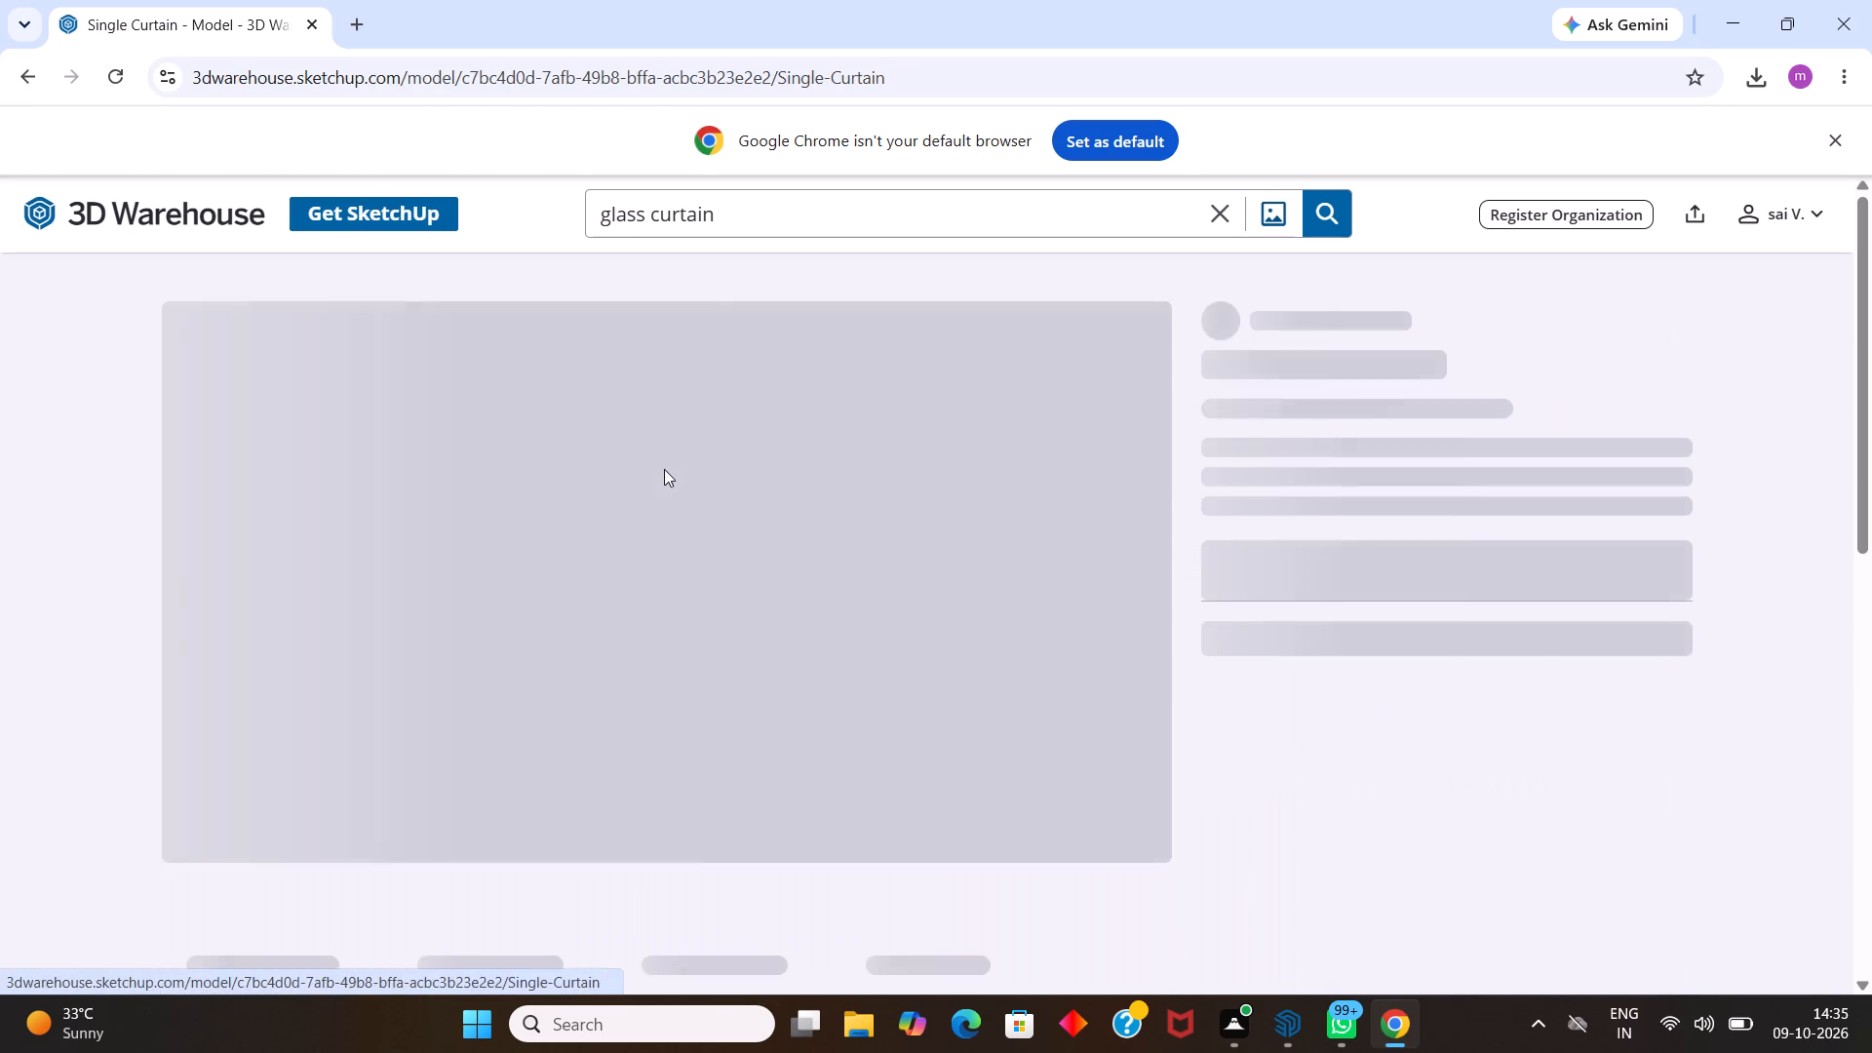
scroll(784, 646, "down", 4)
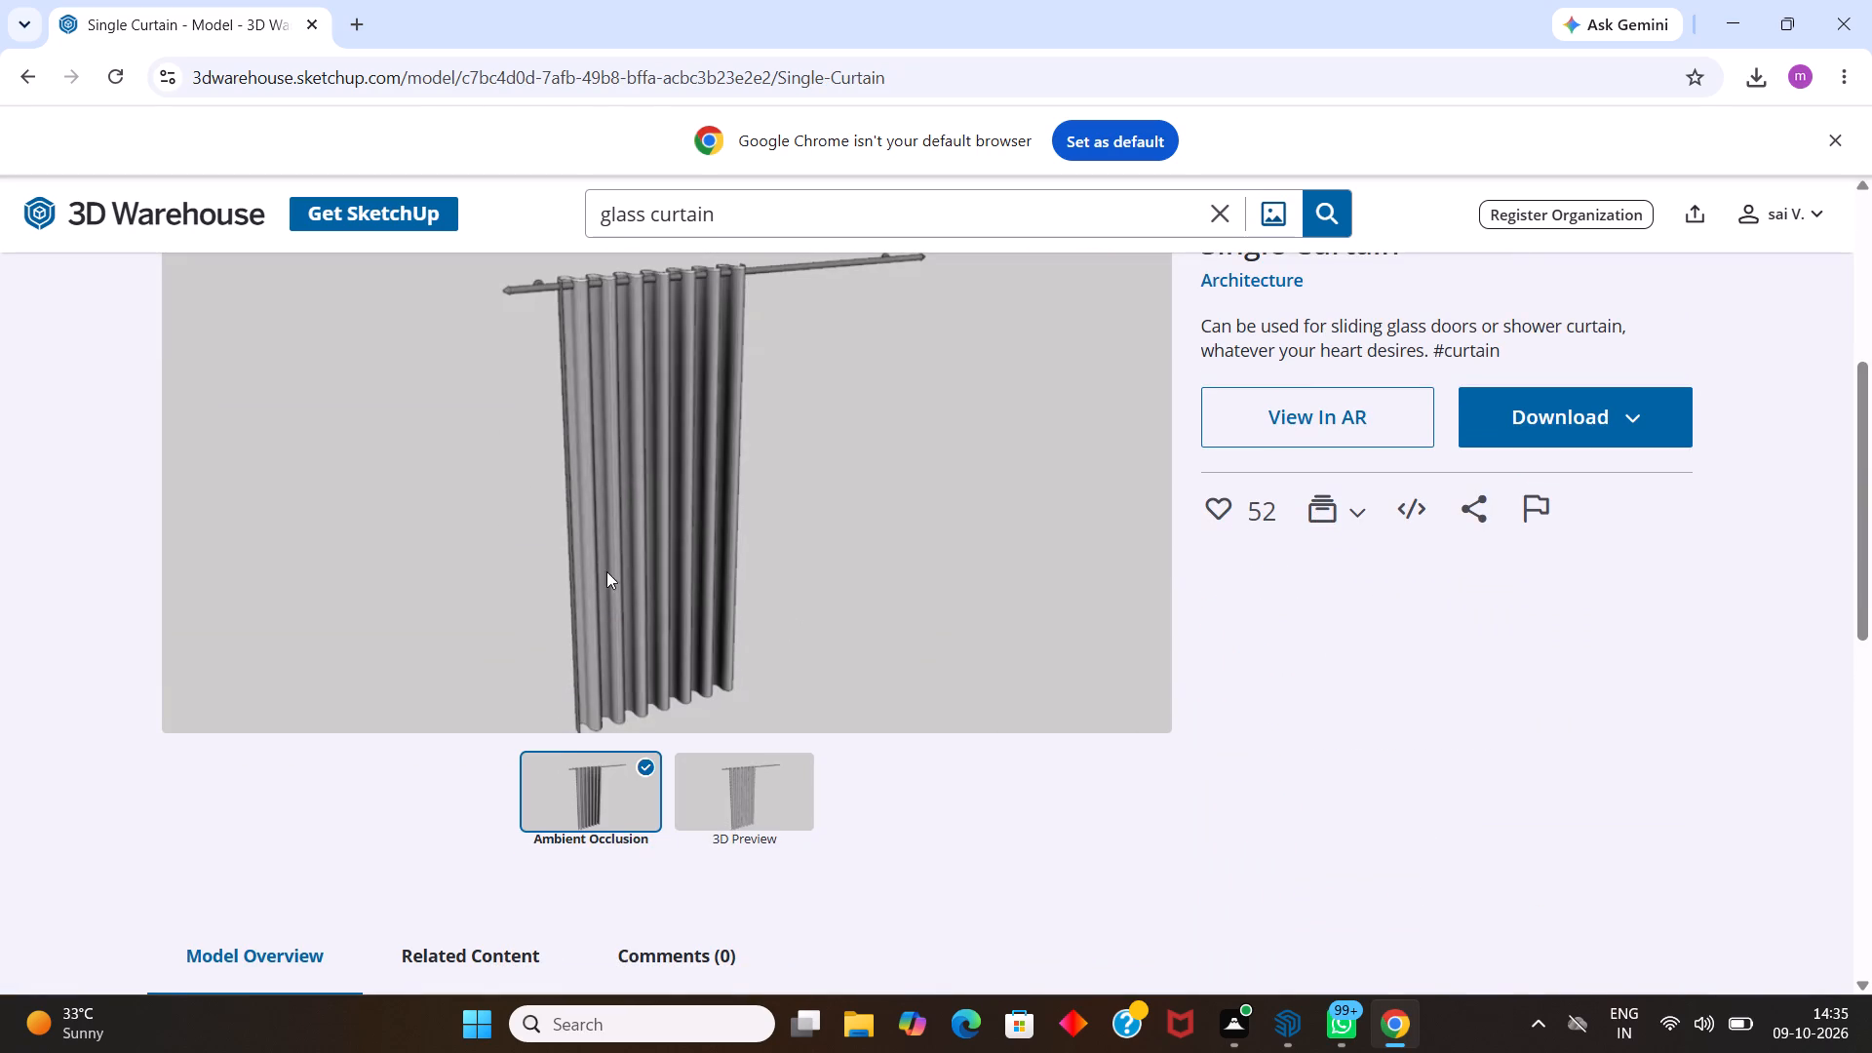
left_click(22, 67)
Open the Shower Room model's page, examine its curtains in the preview and return to the results.
scroll(217, 357, "down", 2)
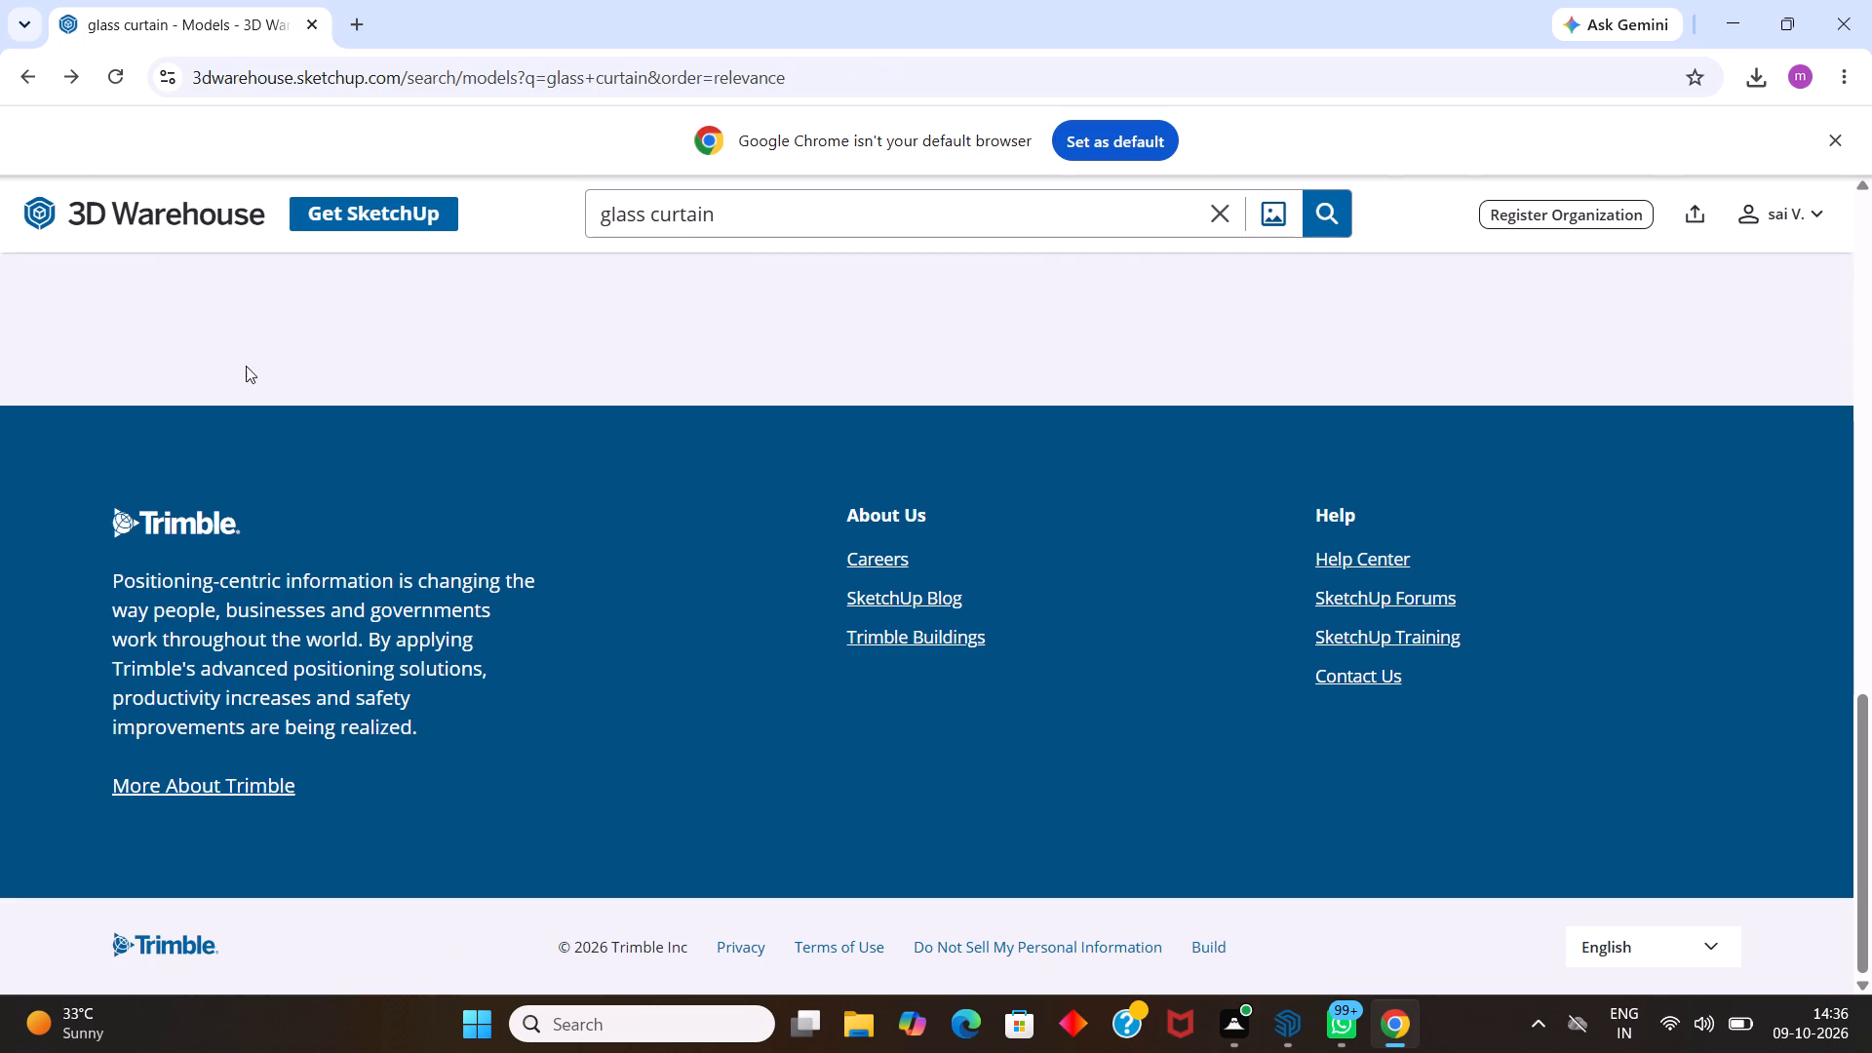
scroll(631, 335, "up", 6)
scroll(689, 370, "down", 4)
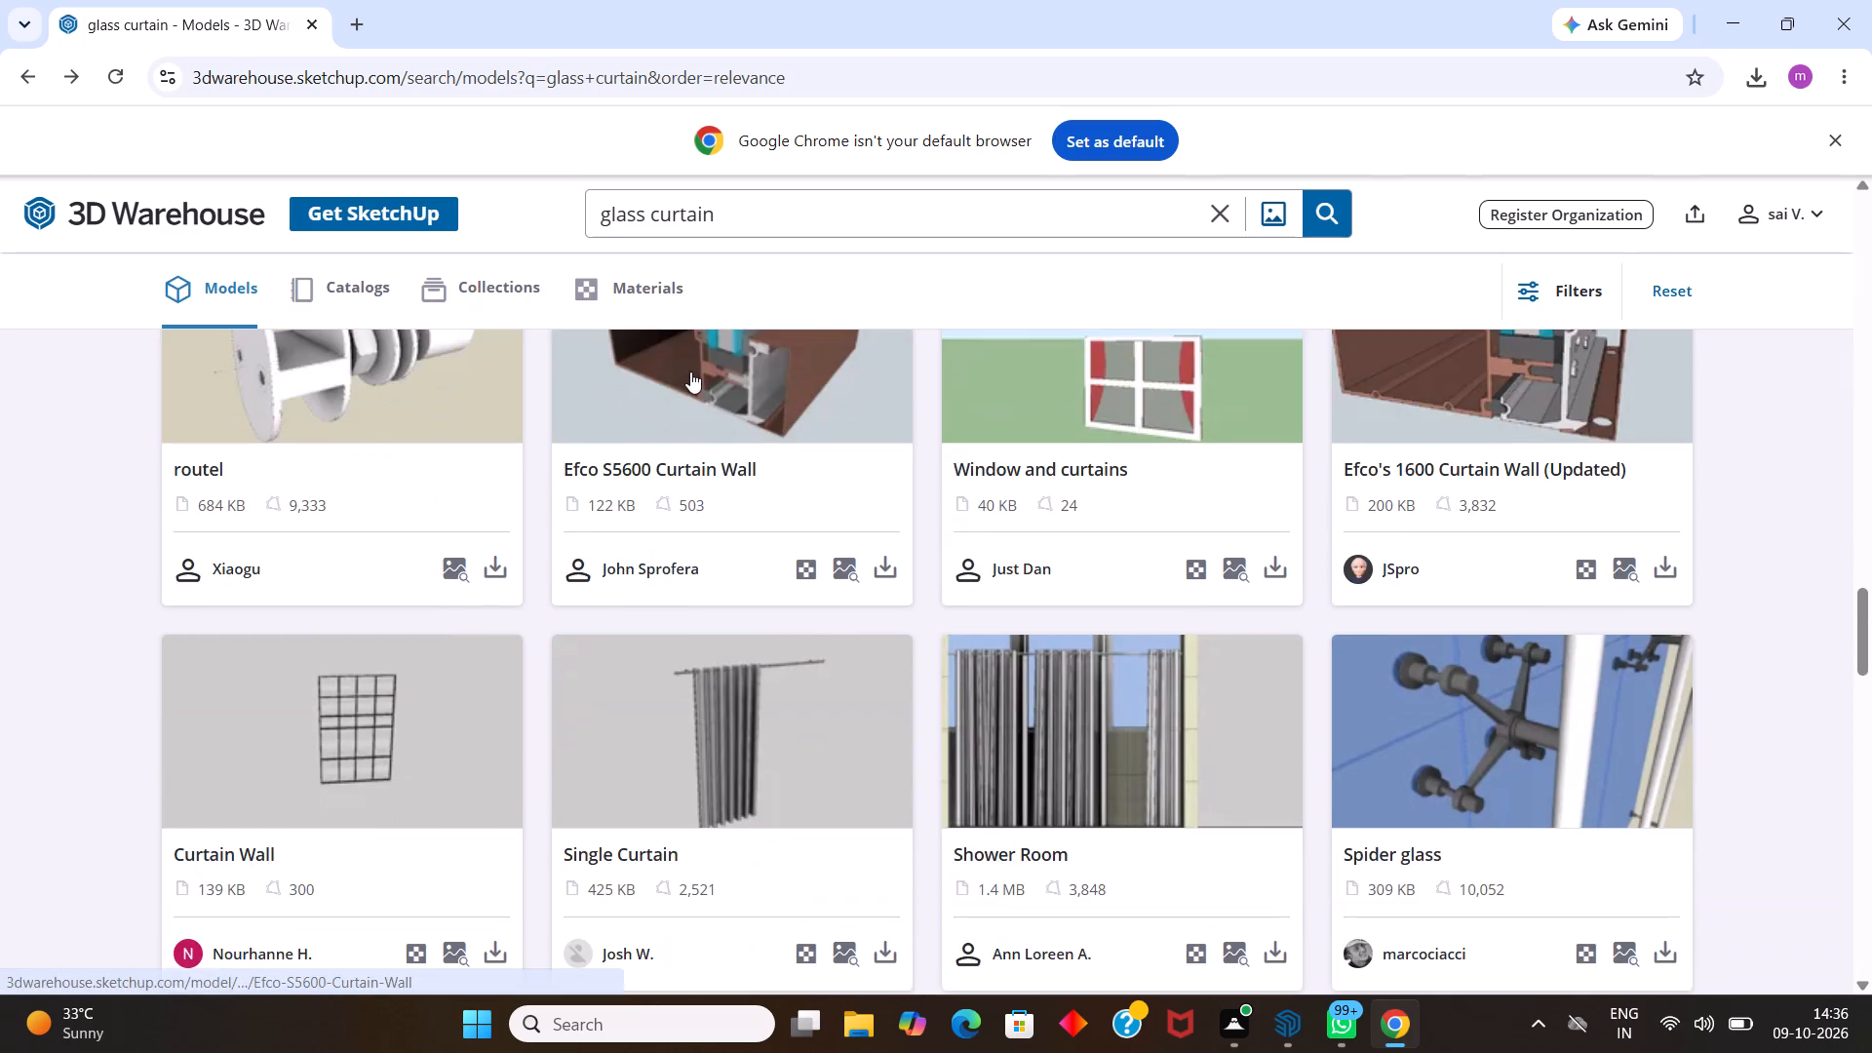
scroll(690, 371, "down", 2)
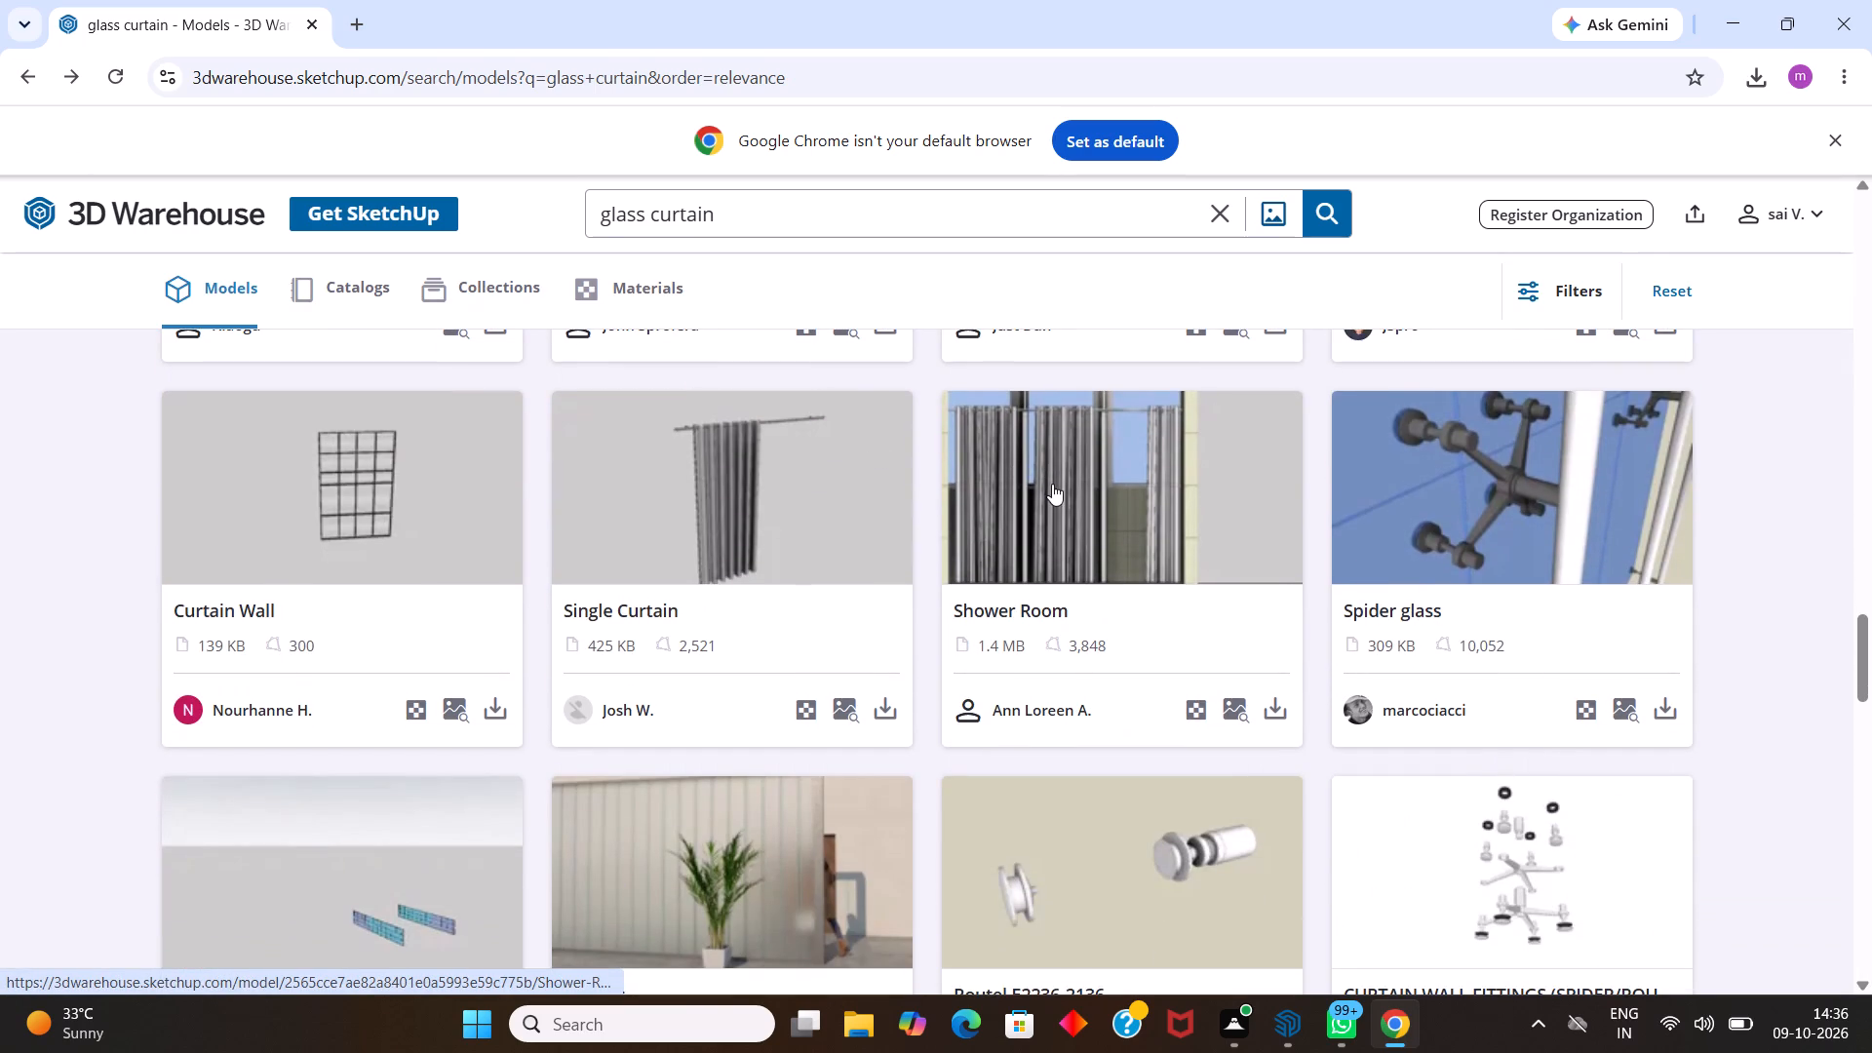
left_click(1052, 485)
scroll(830, 581, "down", 4)
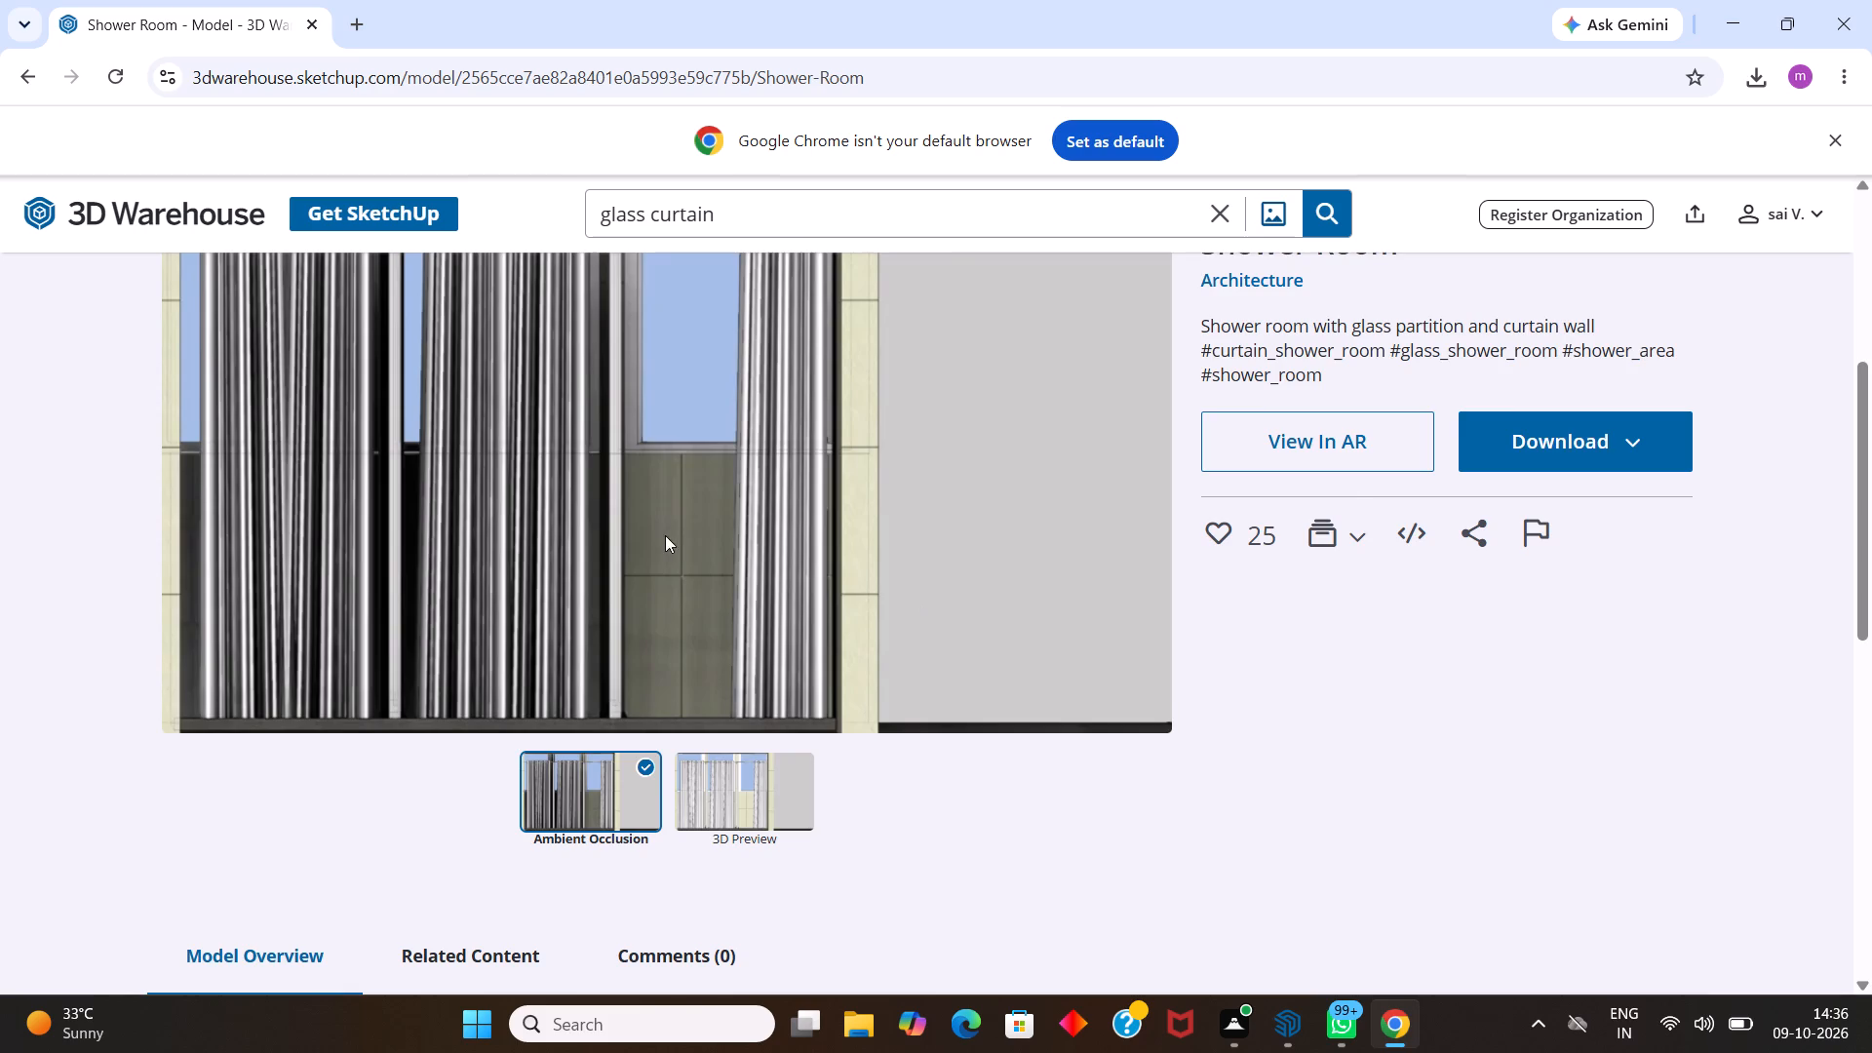
scroll(663, 530, "up", 3)
scroll(698, 506, "down", 4)
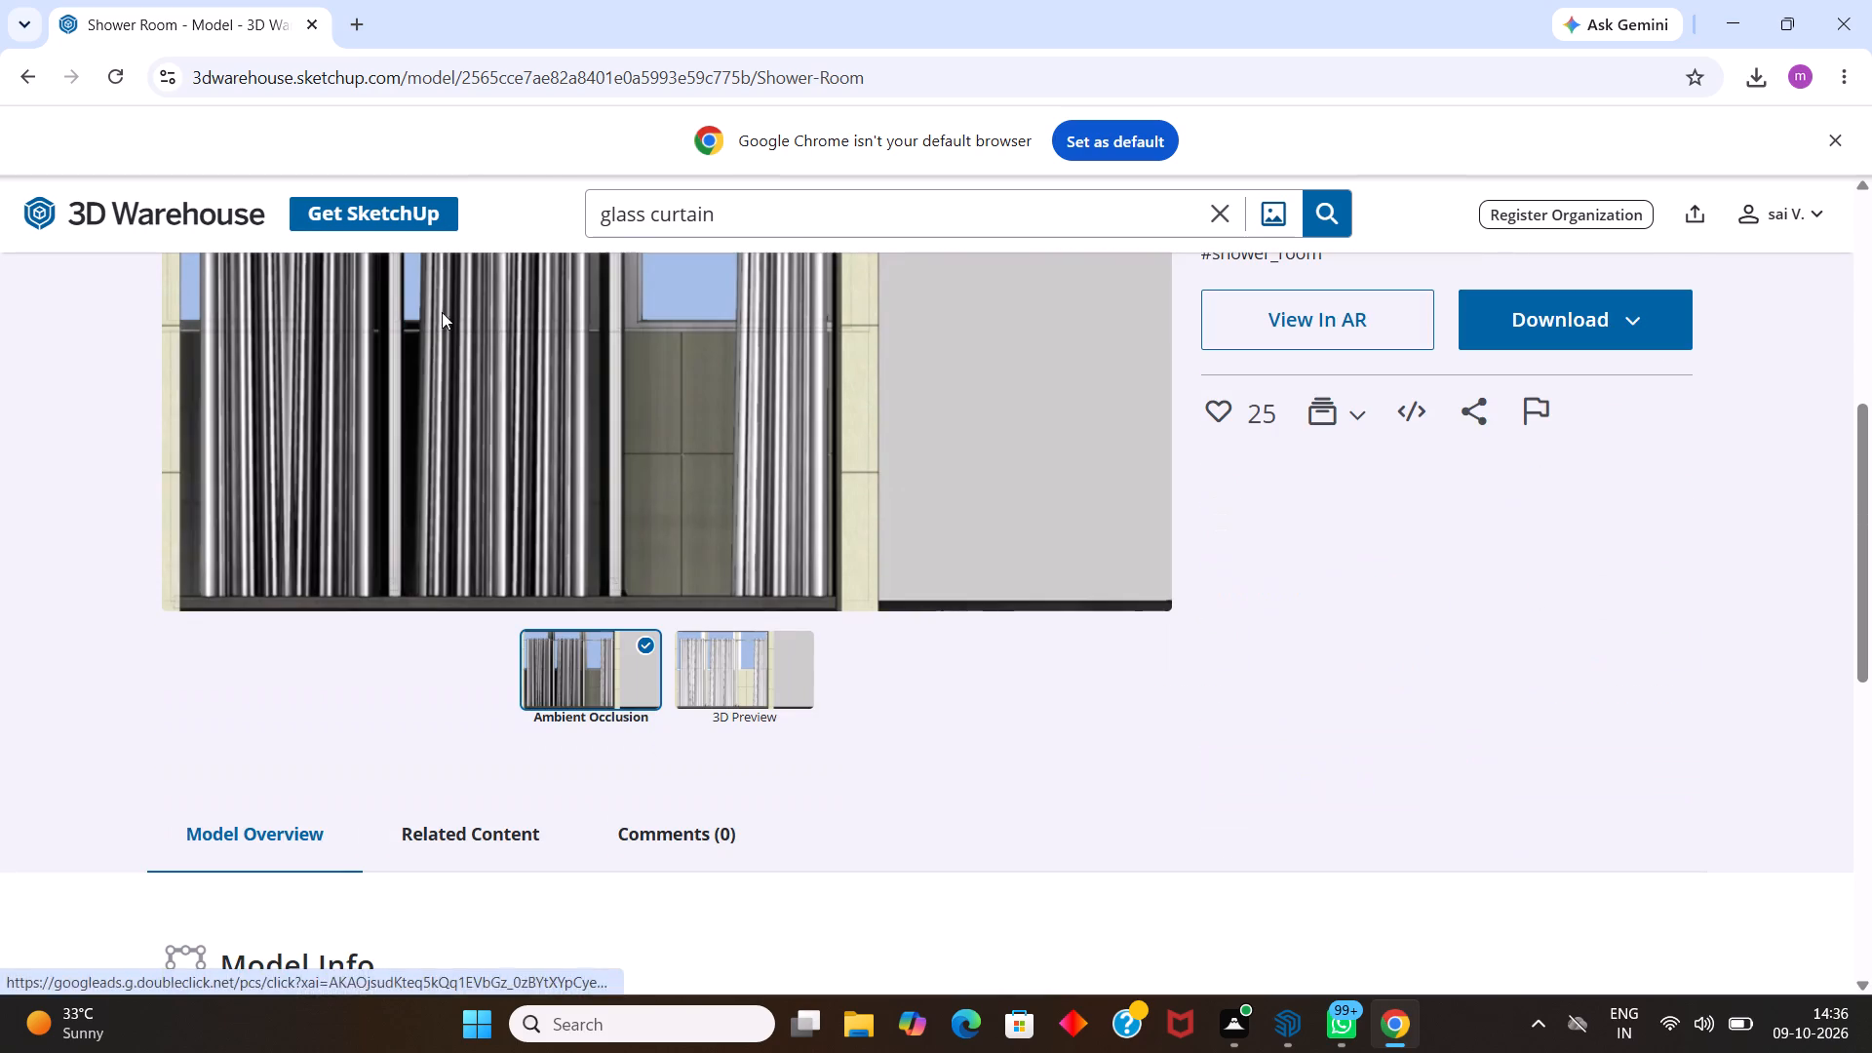
left_click(19, 71)
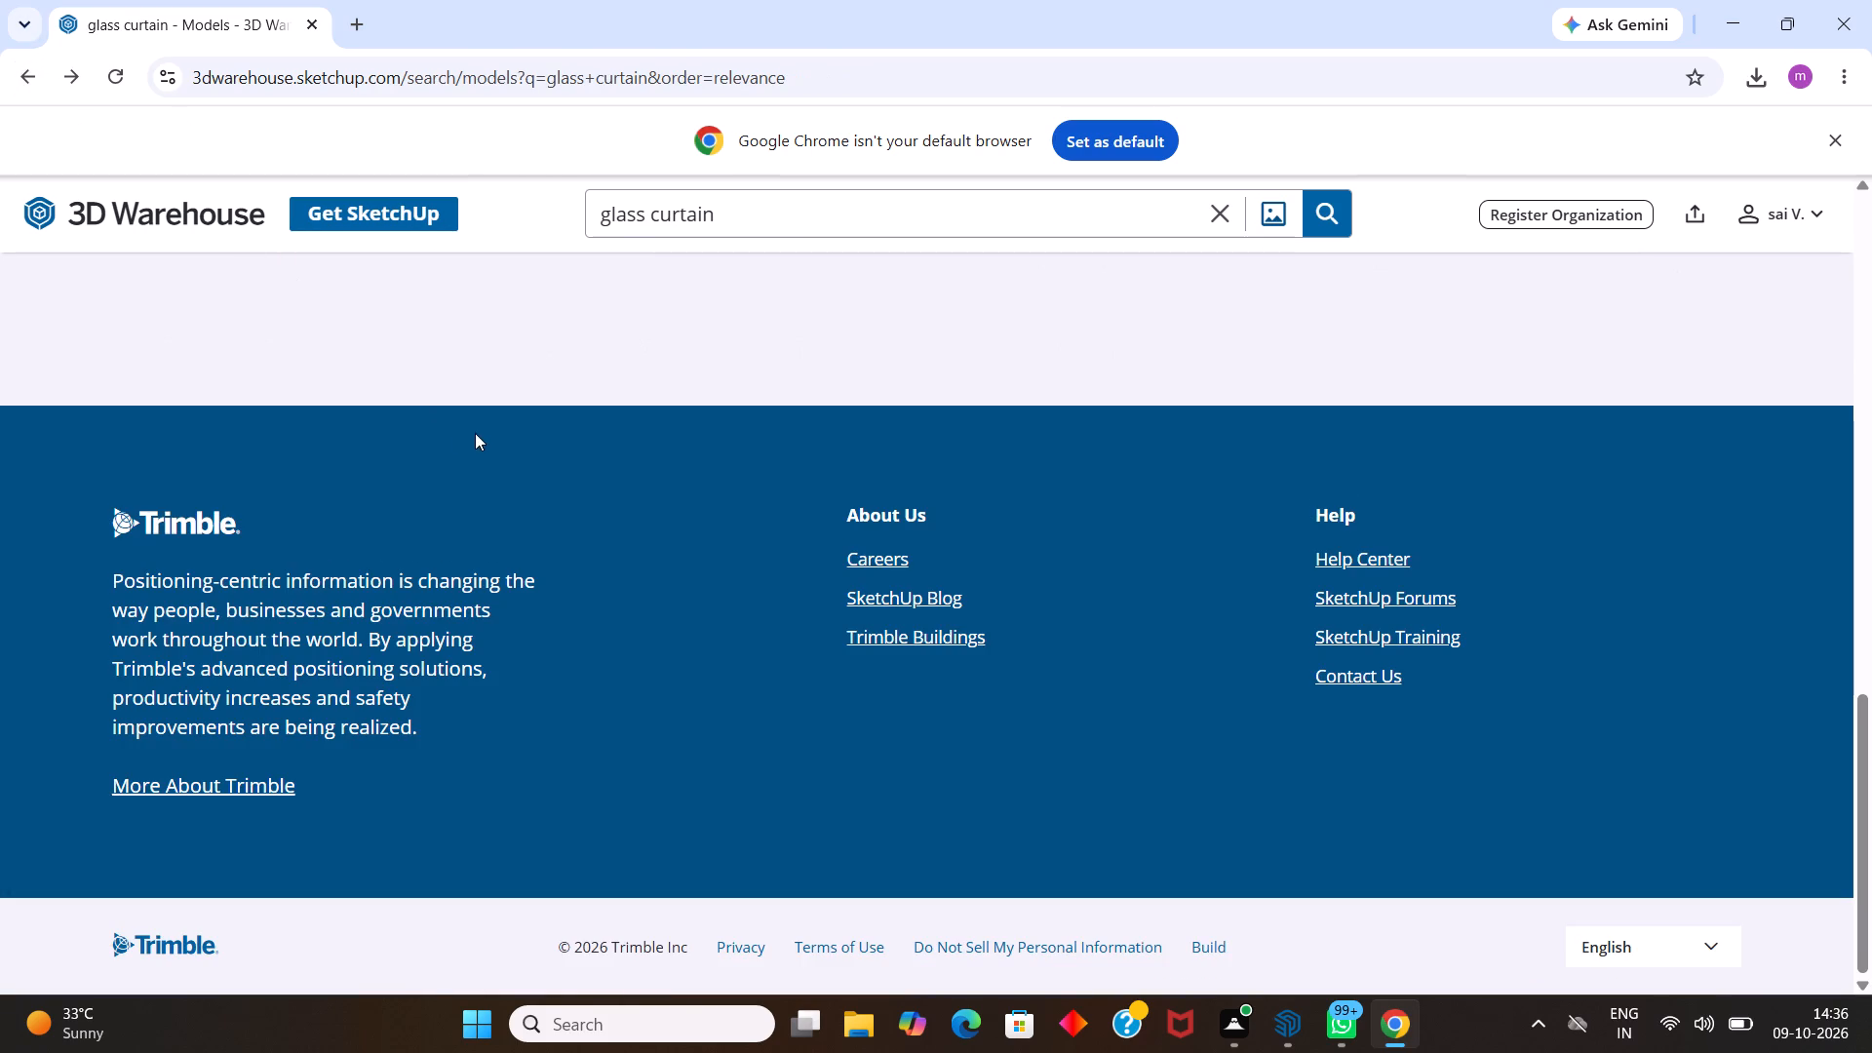
Look through the remaining glass curtain results, down to the end of the loaded list, for a suitable curtain.
scroll(483, 424, "up", 7)
scroll(601, 437, "down", 7)
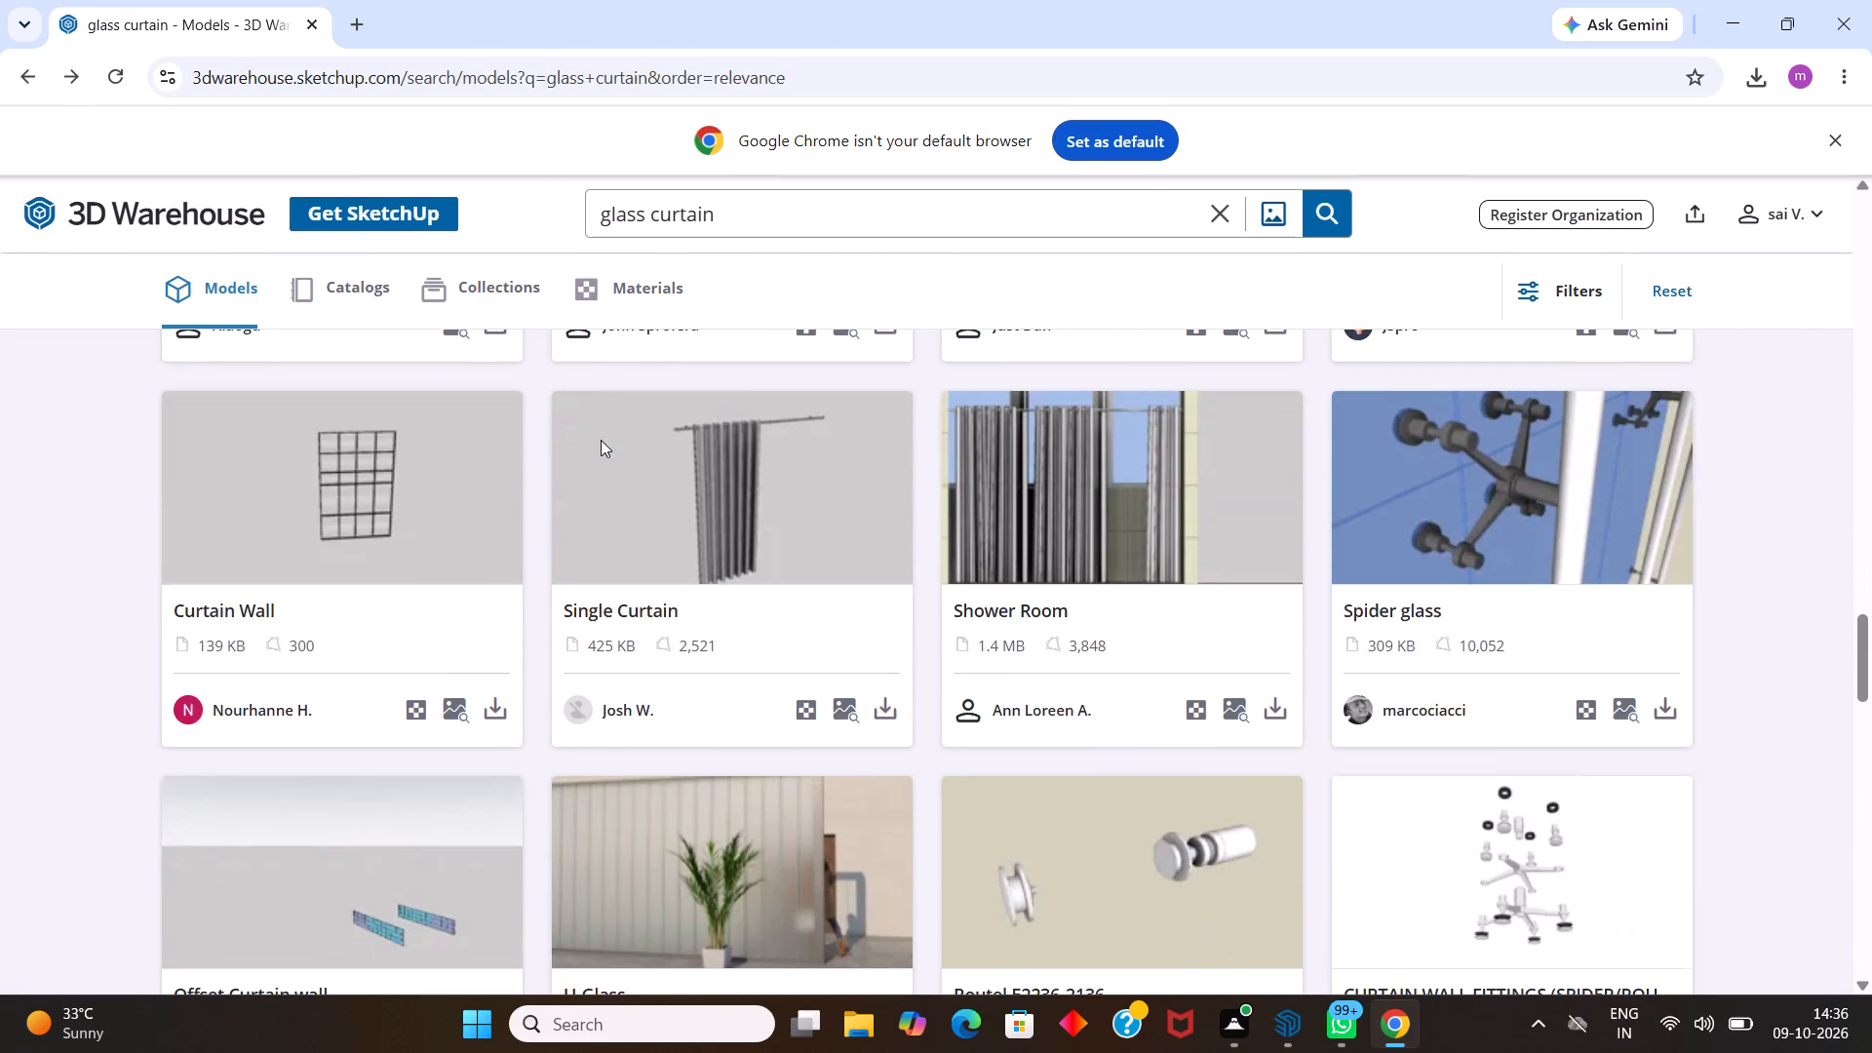
scroll(601, 434, "down", 9)
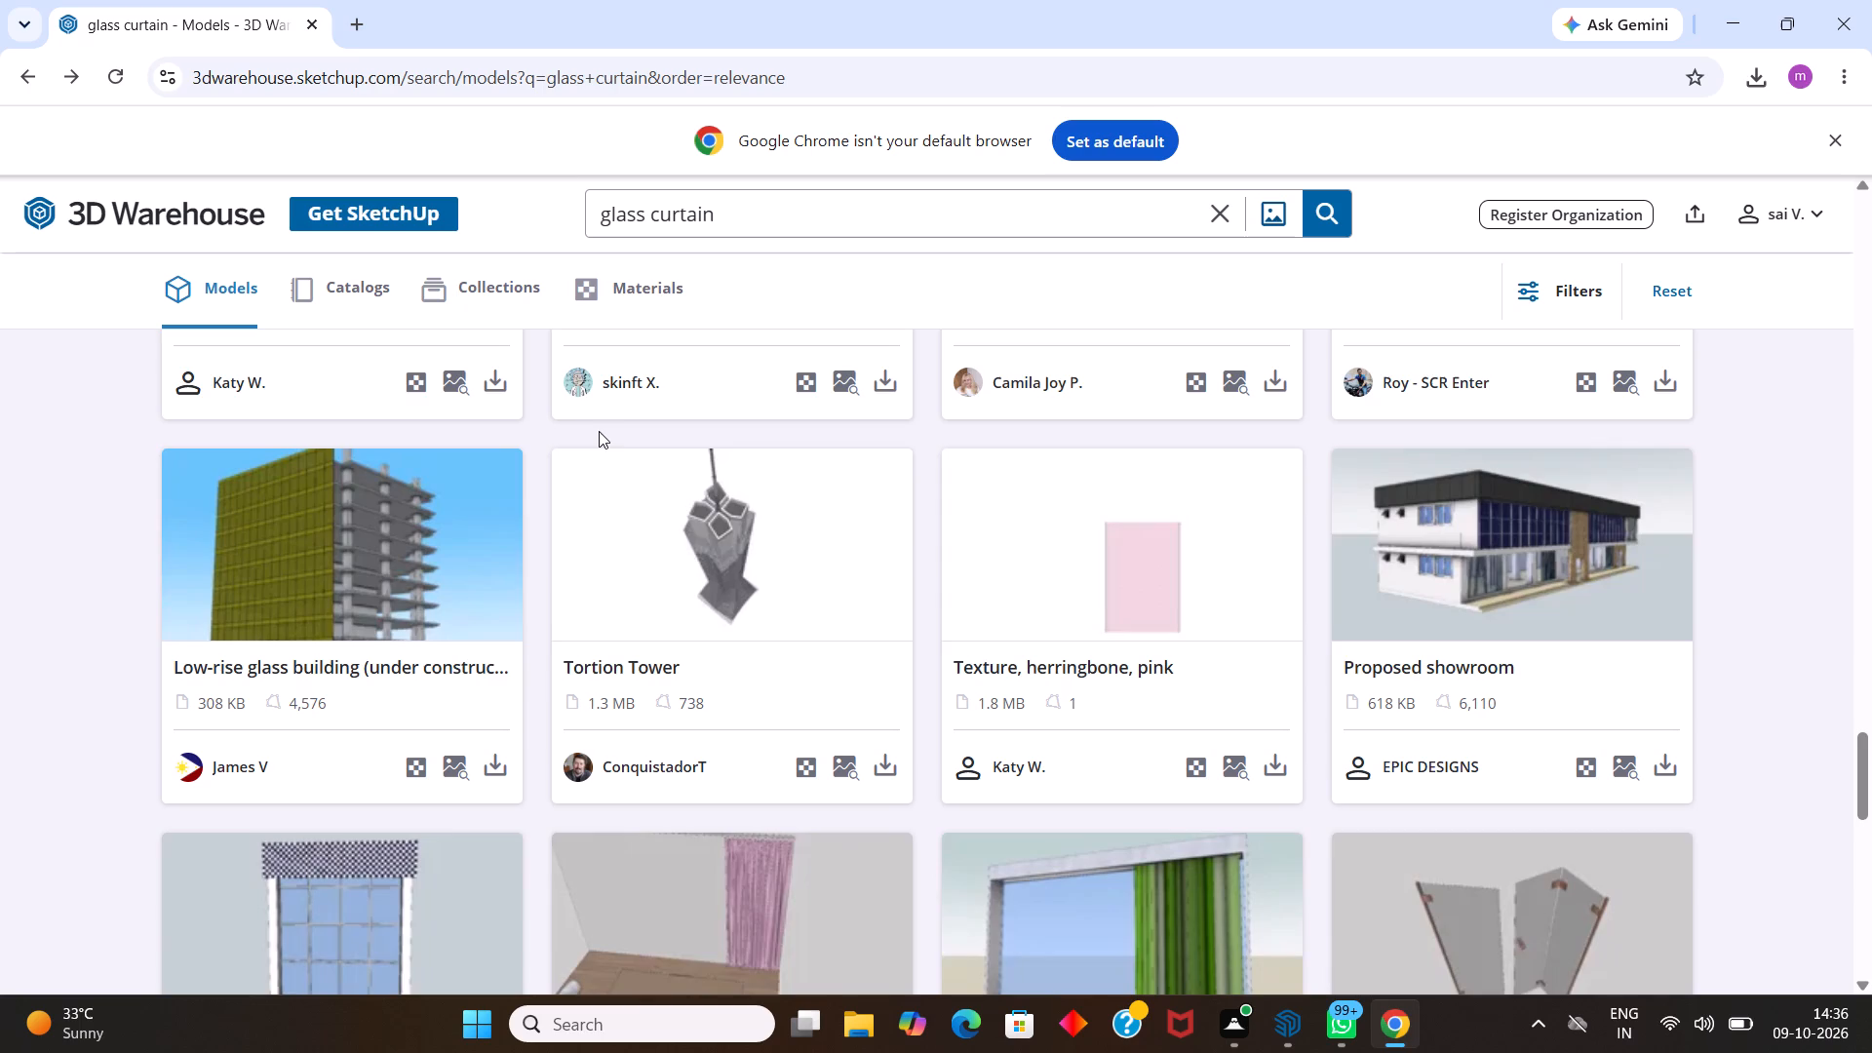
scroll(599, 429, "down", 5)
scroll(599, 427, "up", 2)
scroll(599, 427, "down", 3)
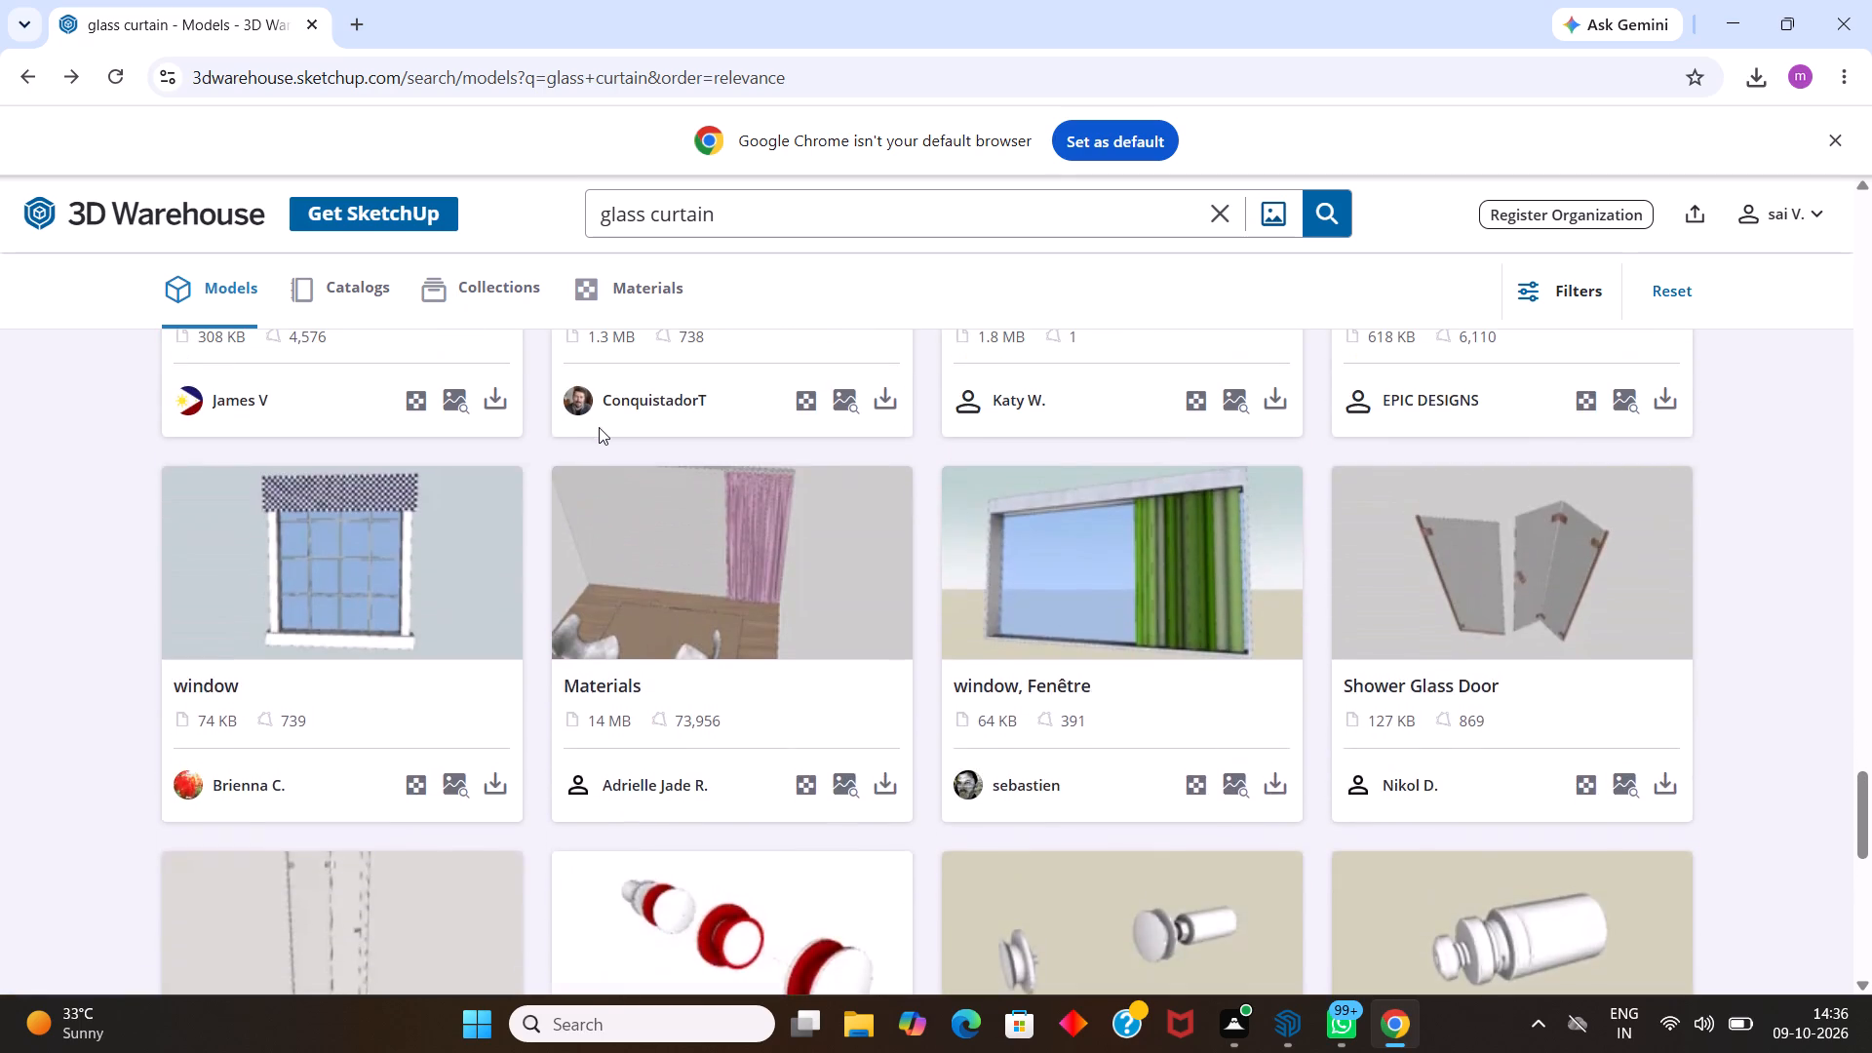
scroll(589, 414, "down", 4)
Replace the 3D Warehouse search term with "curtains" and run the search.
left_click(652, 214)
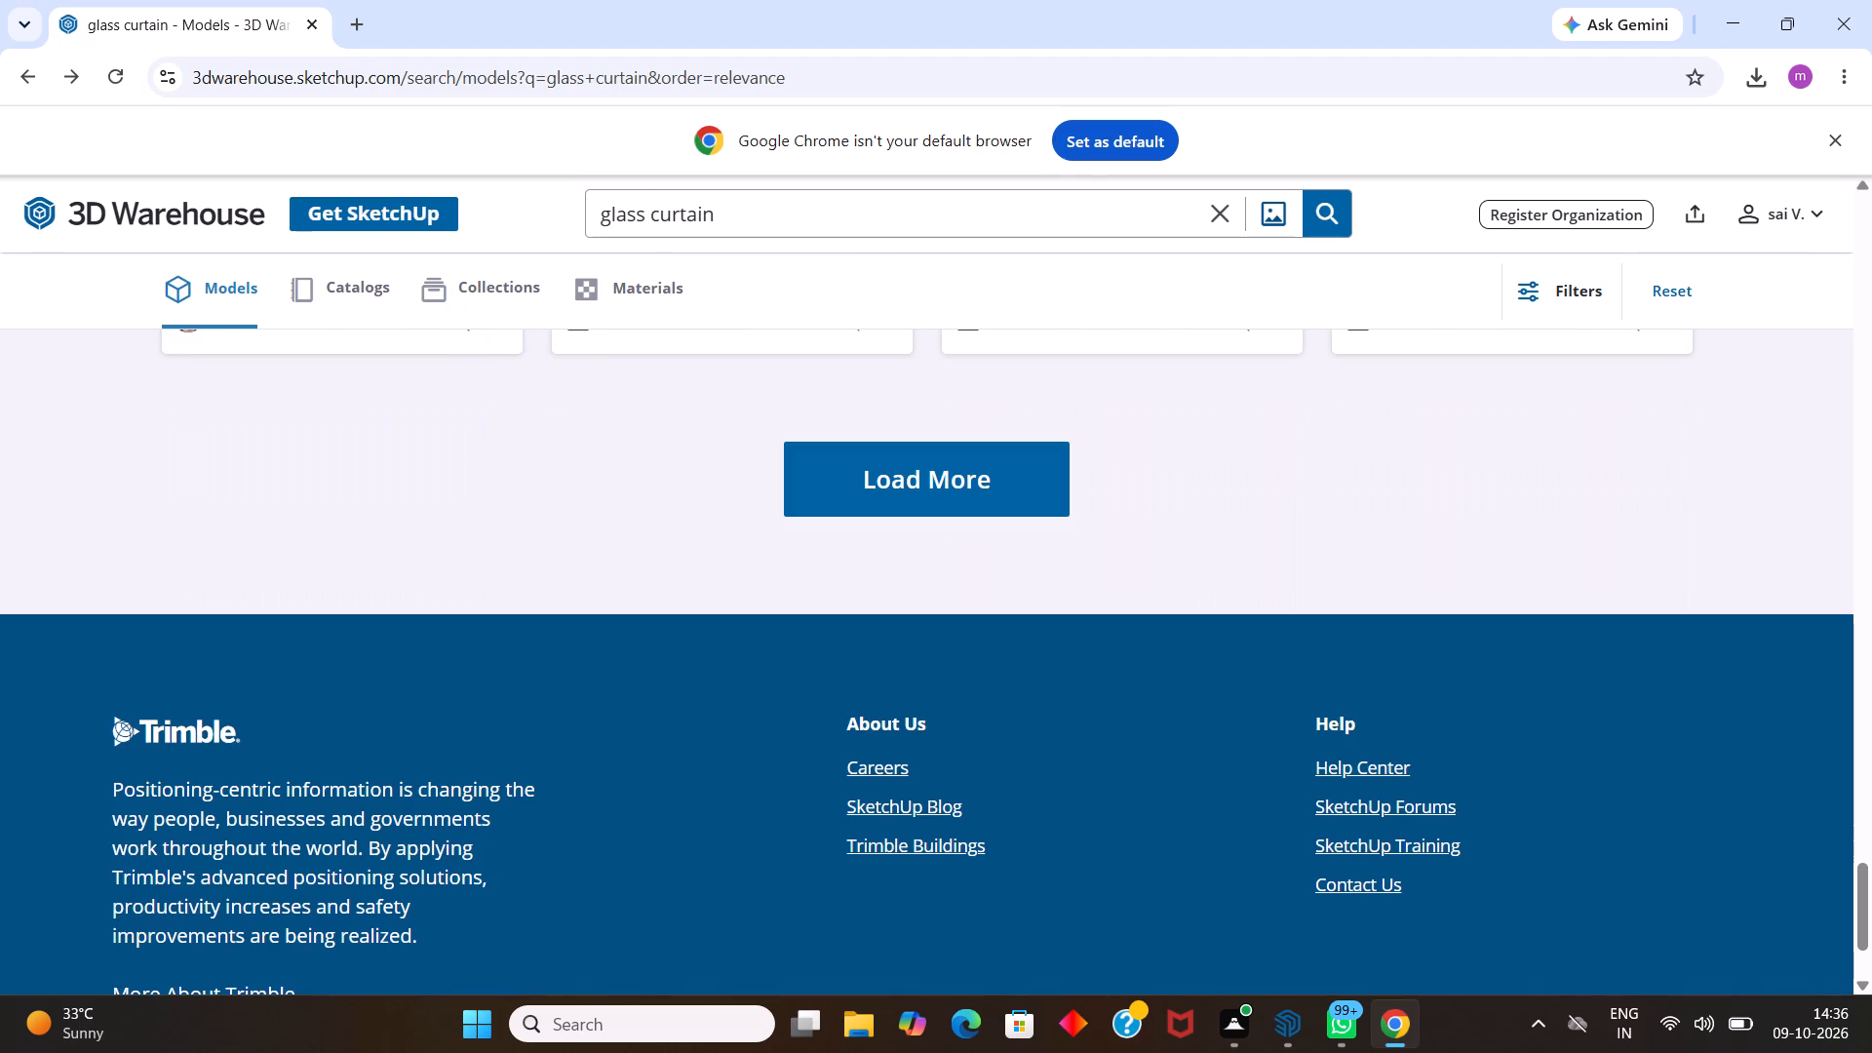
key("BackSpace")
key("BackSpace")
key("BackSpace")
key("BackSpace")
key("BackSpace")
key("BackSpace")
key("BackSpace")
key("BackSpace")
key("BackSpace")
key("BackSpace")
key("BackSpace")
key("BackSpace")
key("BackSpace")
key("BackSpace")
key("BackSpace")
key("BackSpace")
key("BackSpace")
left_click(676, 204)
key("s")
key("Return")
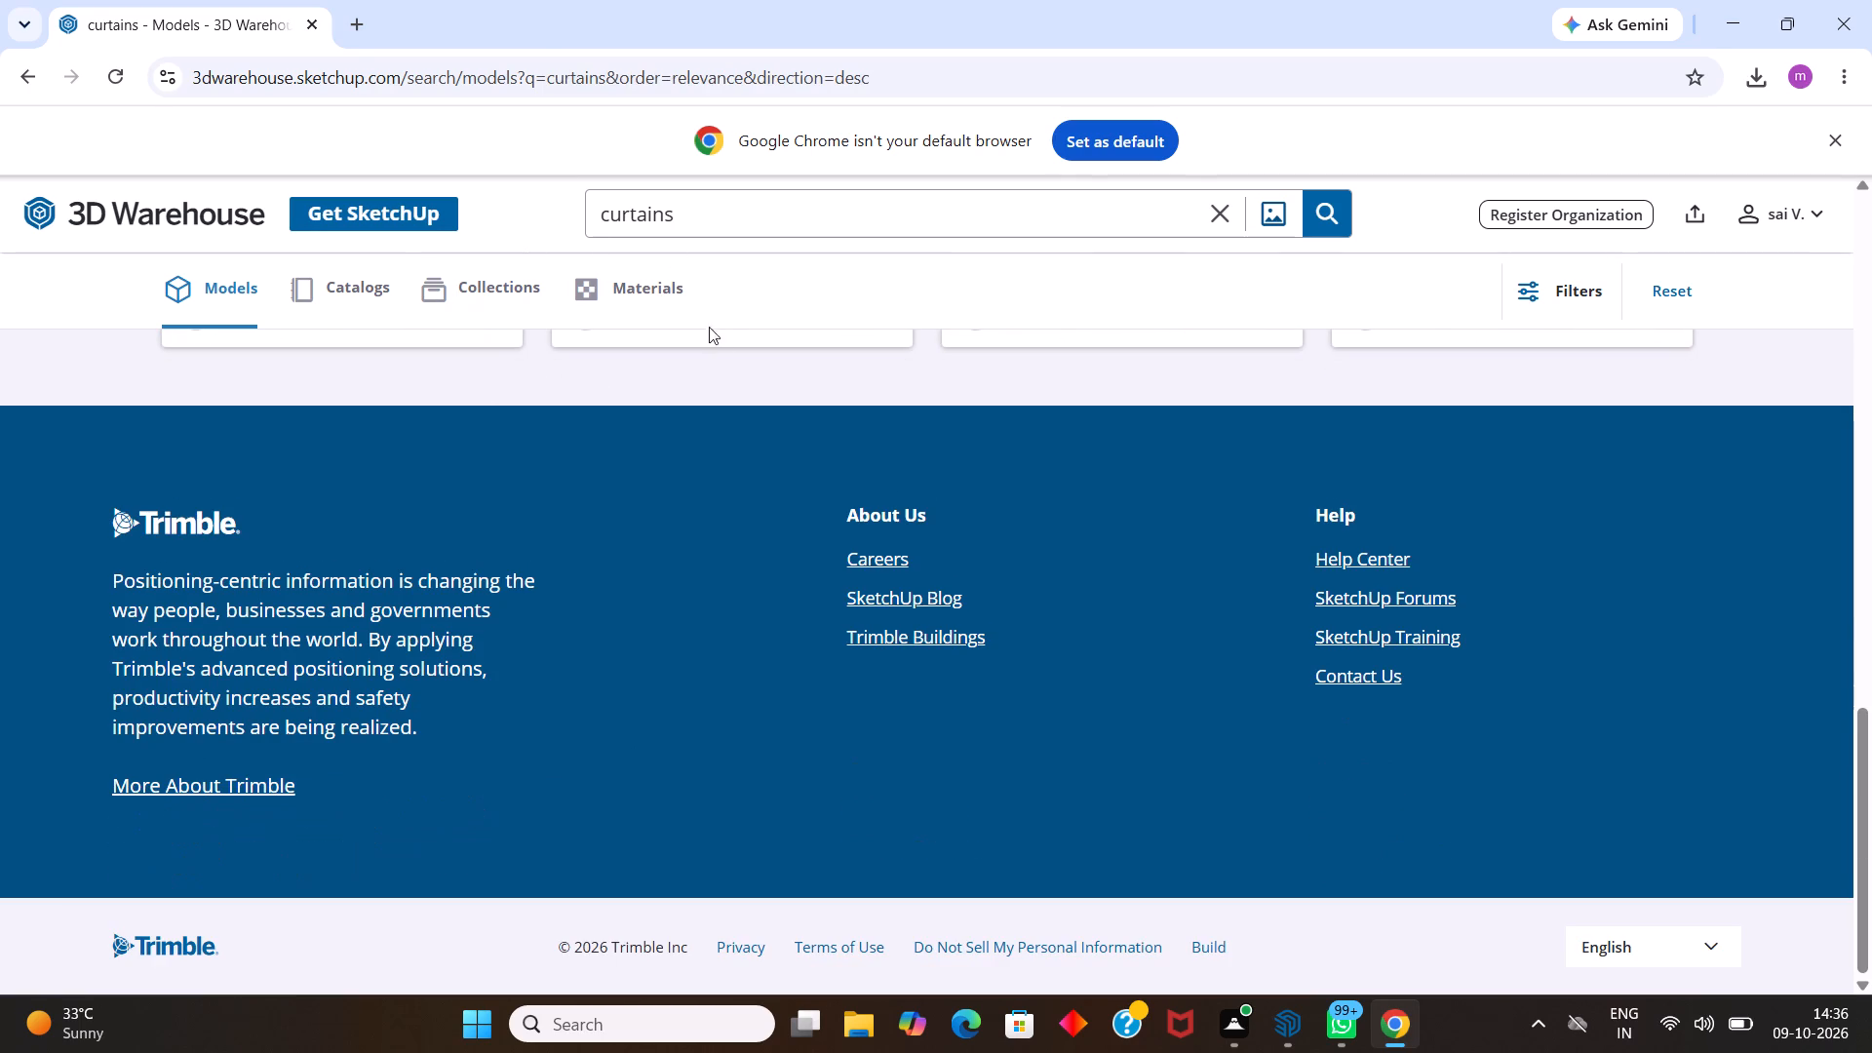
Look through the curtains results from the top of the list for a model that suits the glass door.
scroll(756, 361, "up", 17)
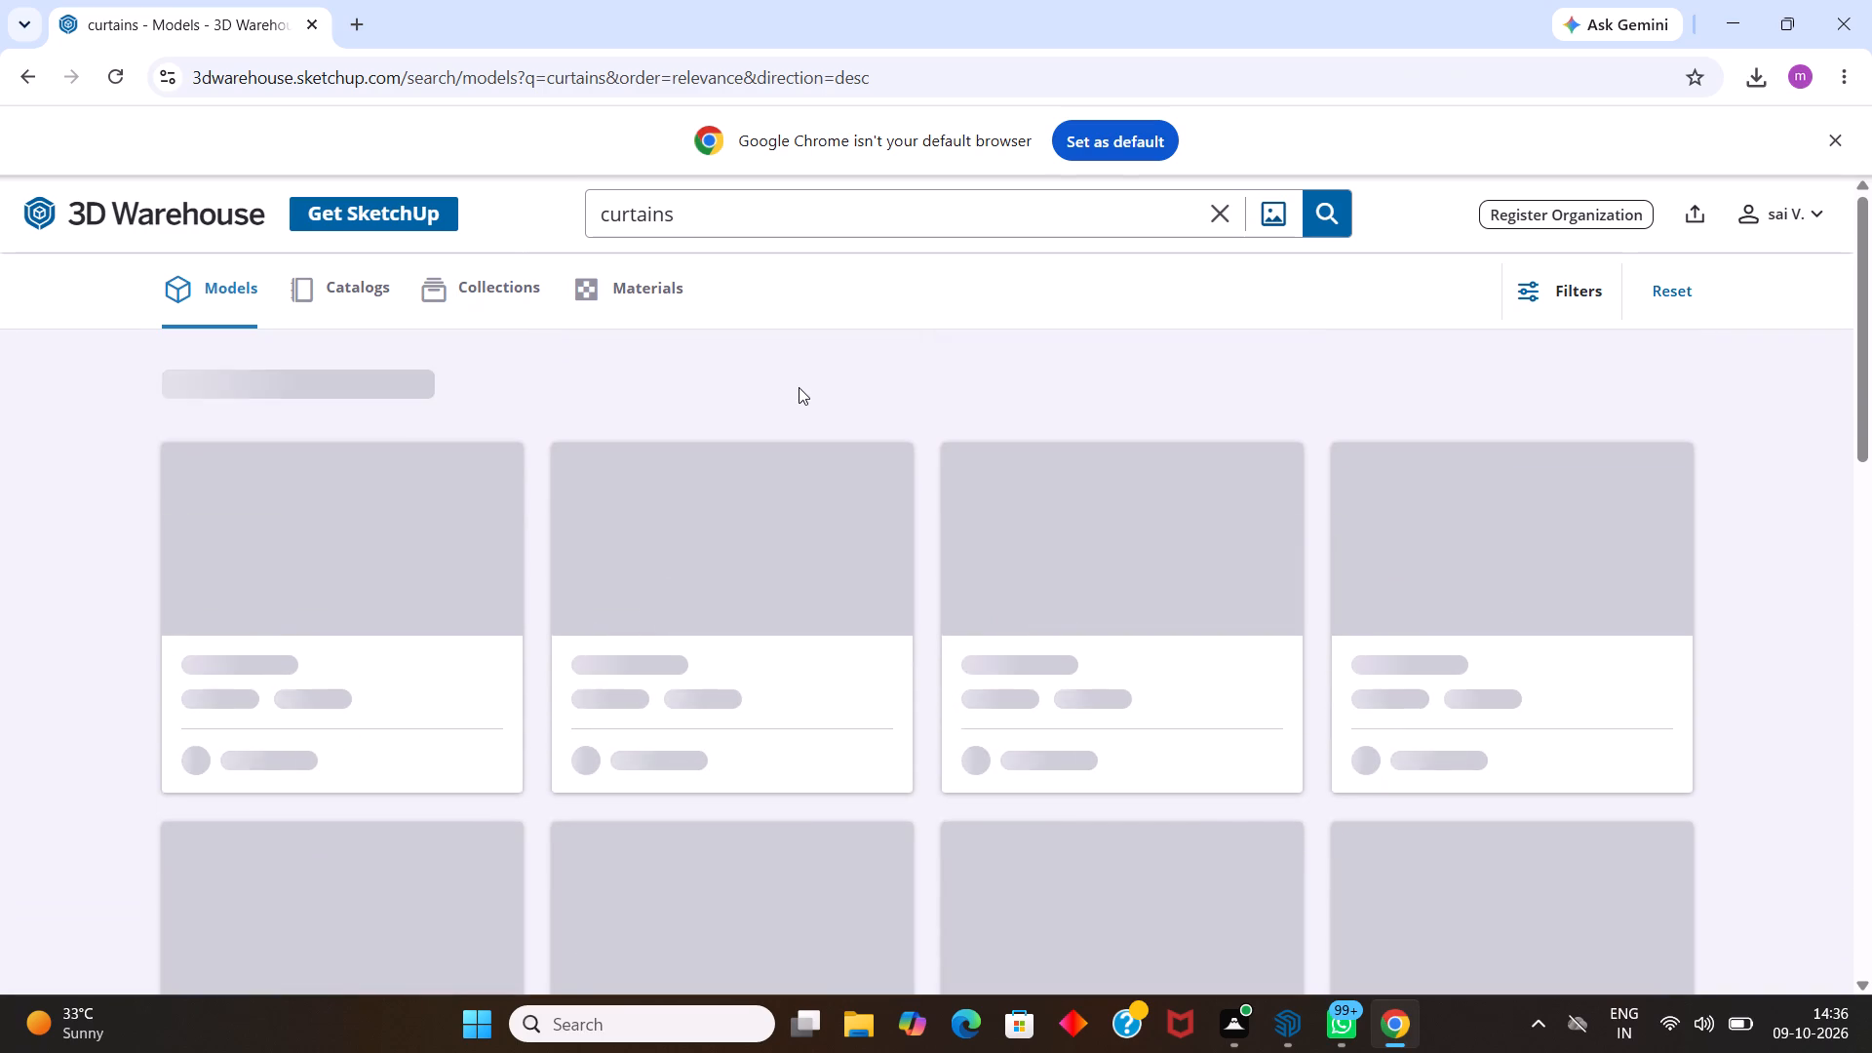
scroll(801, 387, "up", 8)
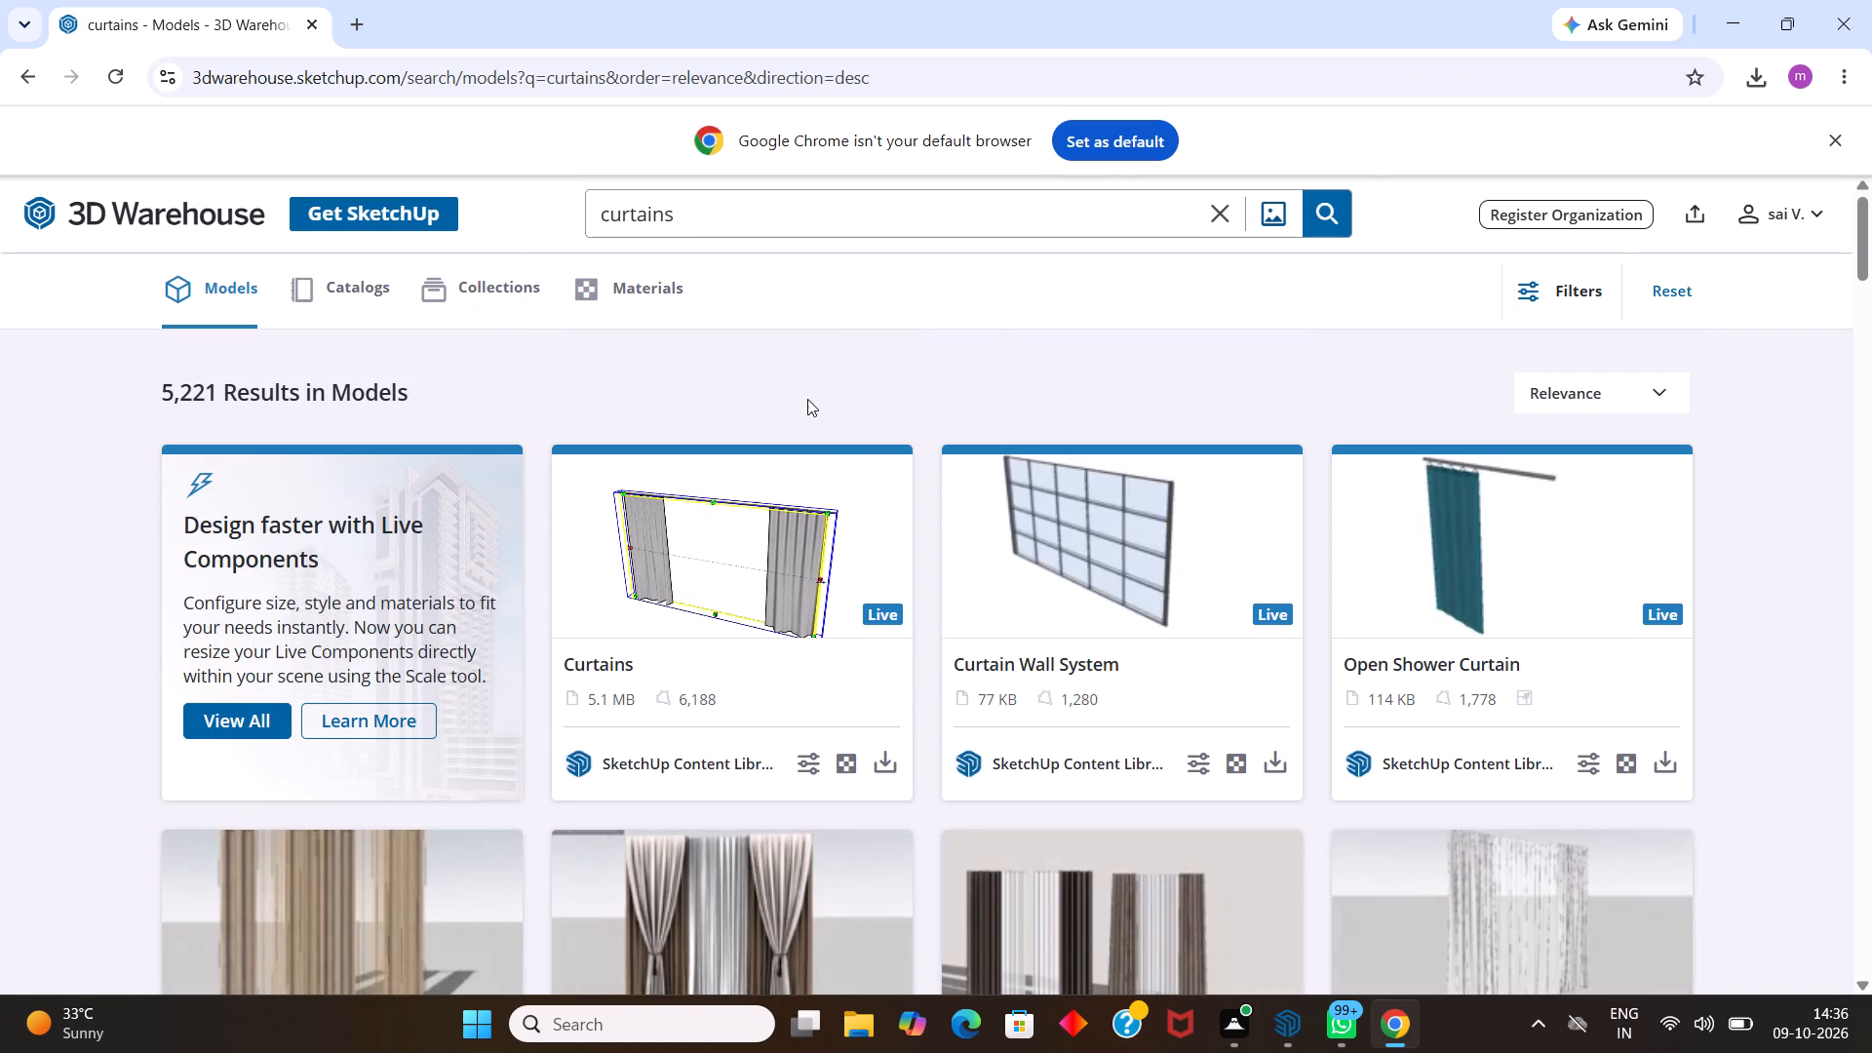
scroll(807, 401, "down", 3)
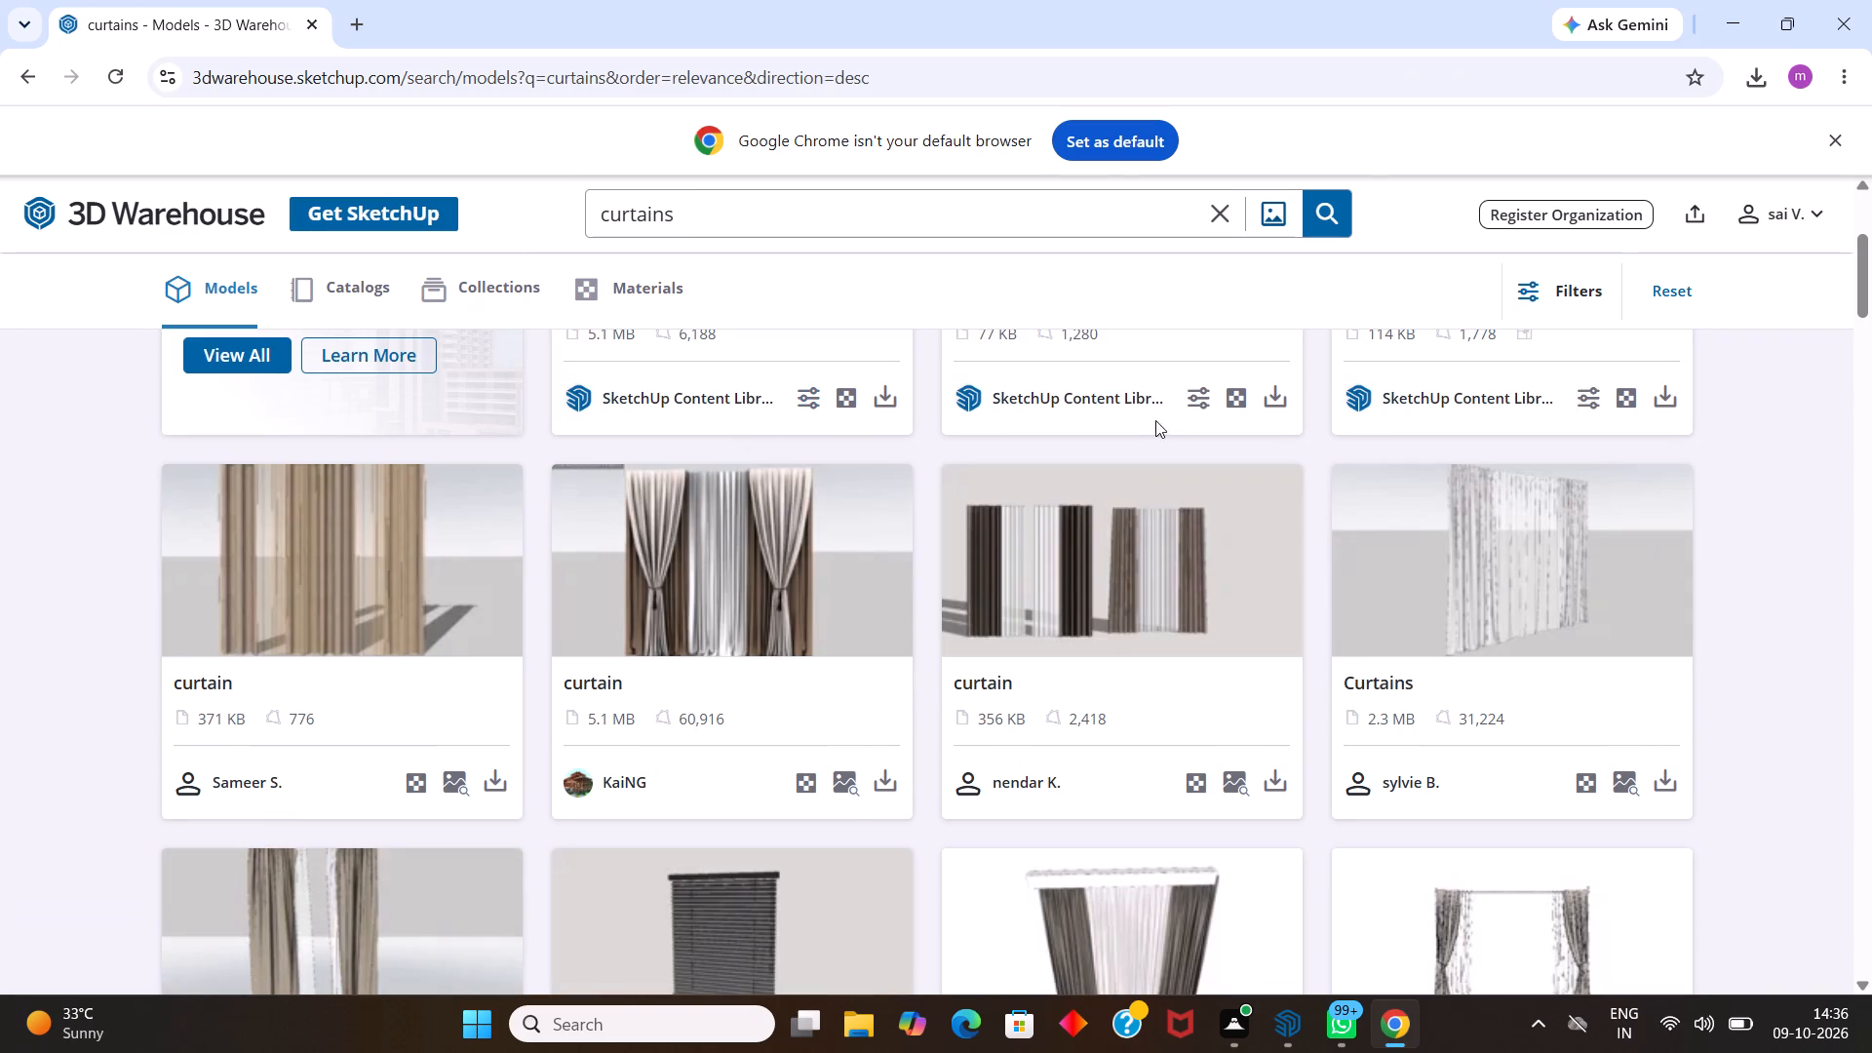
scroll(1148, 416, "down", 3)
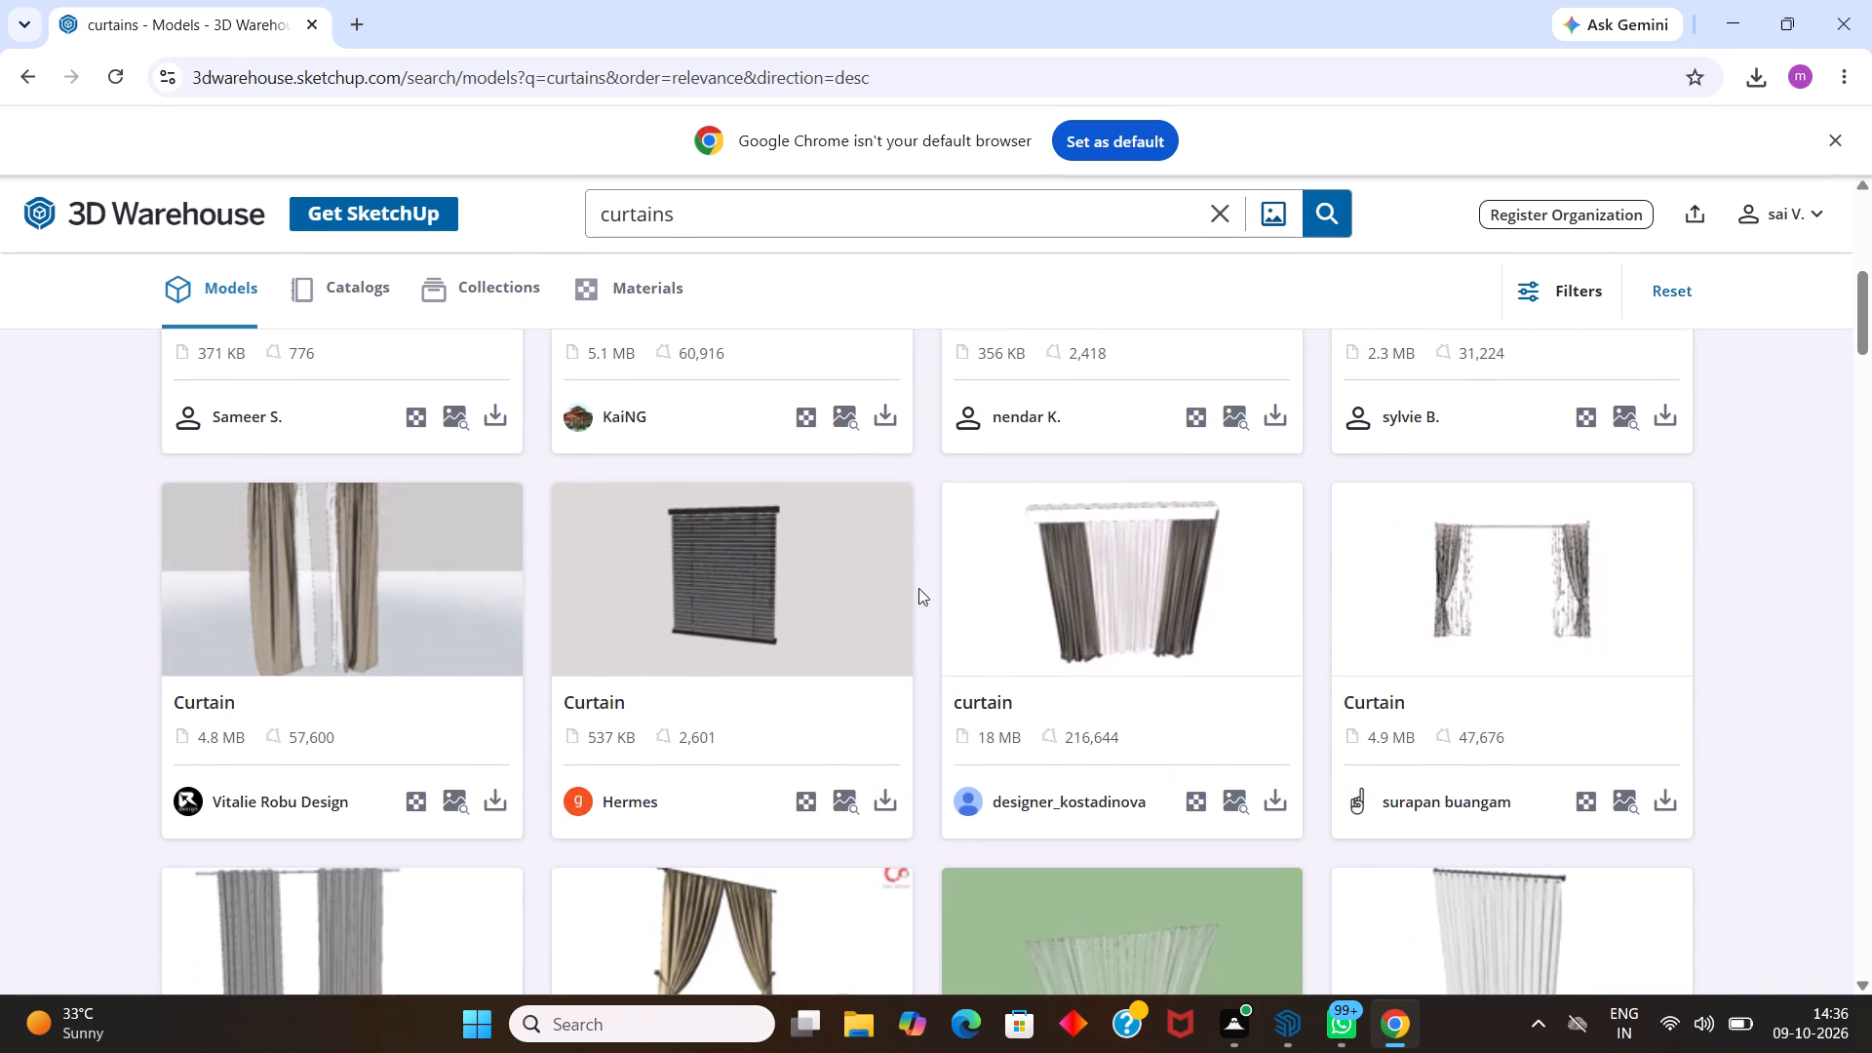
scroll(867, 597, "down", 4)
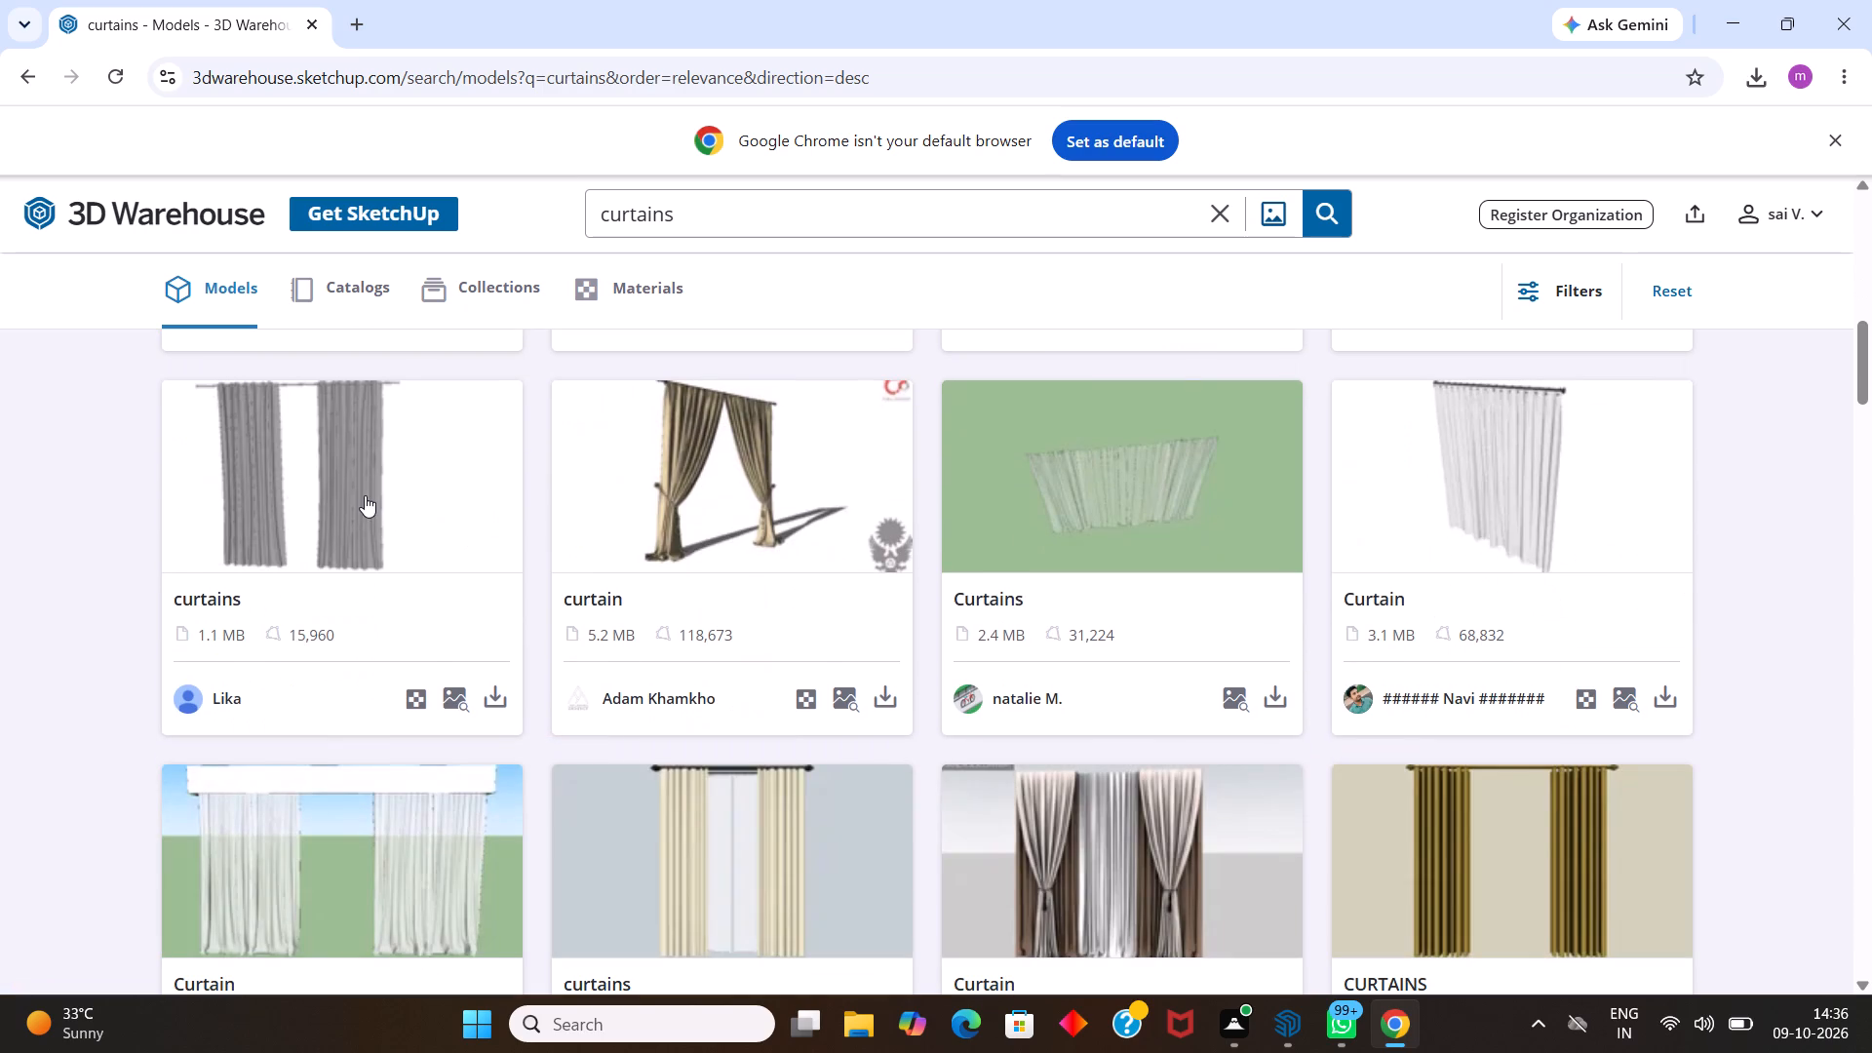
scroll(797, 567, "down", 2)
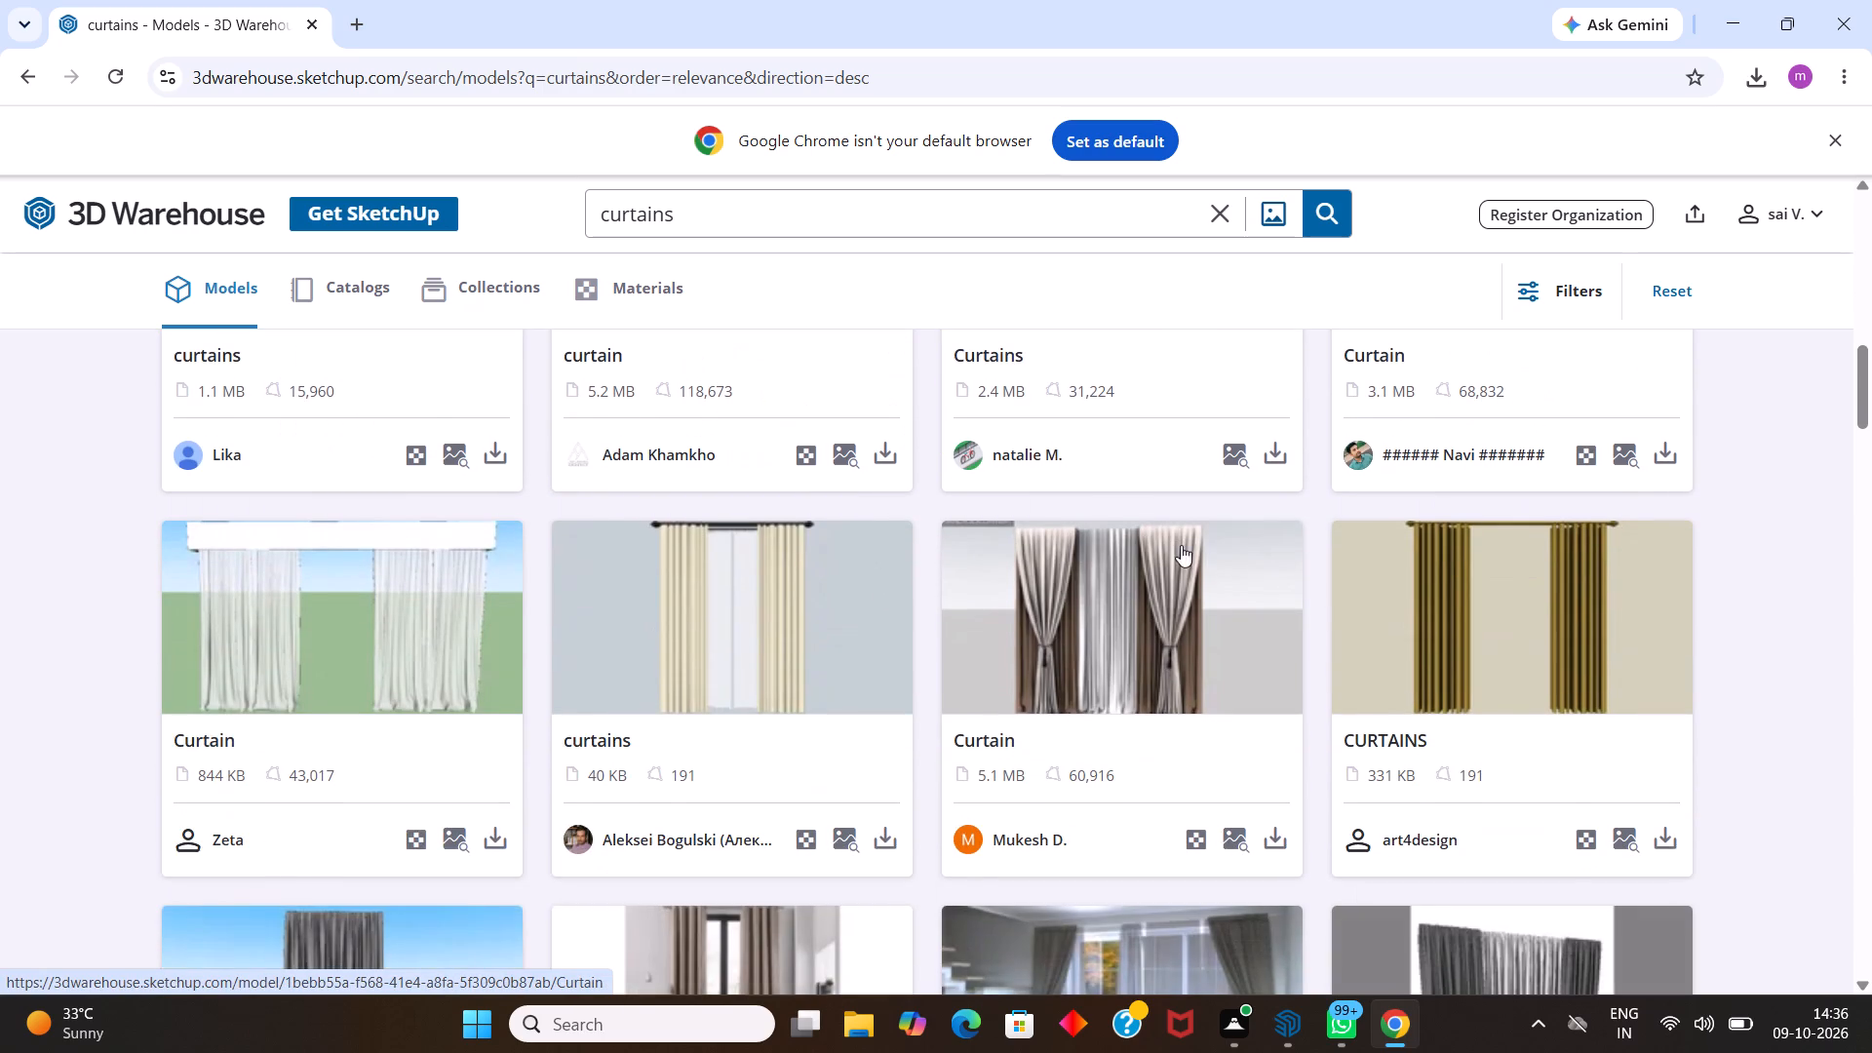
Open the Curtain model with tied-back drapes over brown panels, examine its preview and return to the results.
left_click(1131, 576)
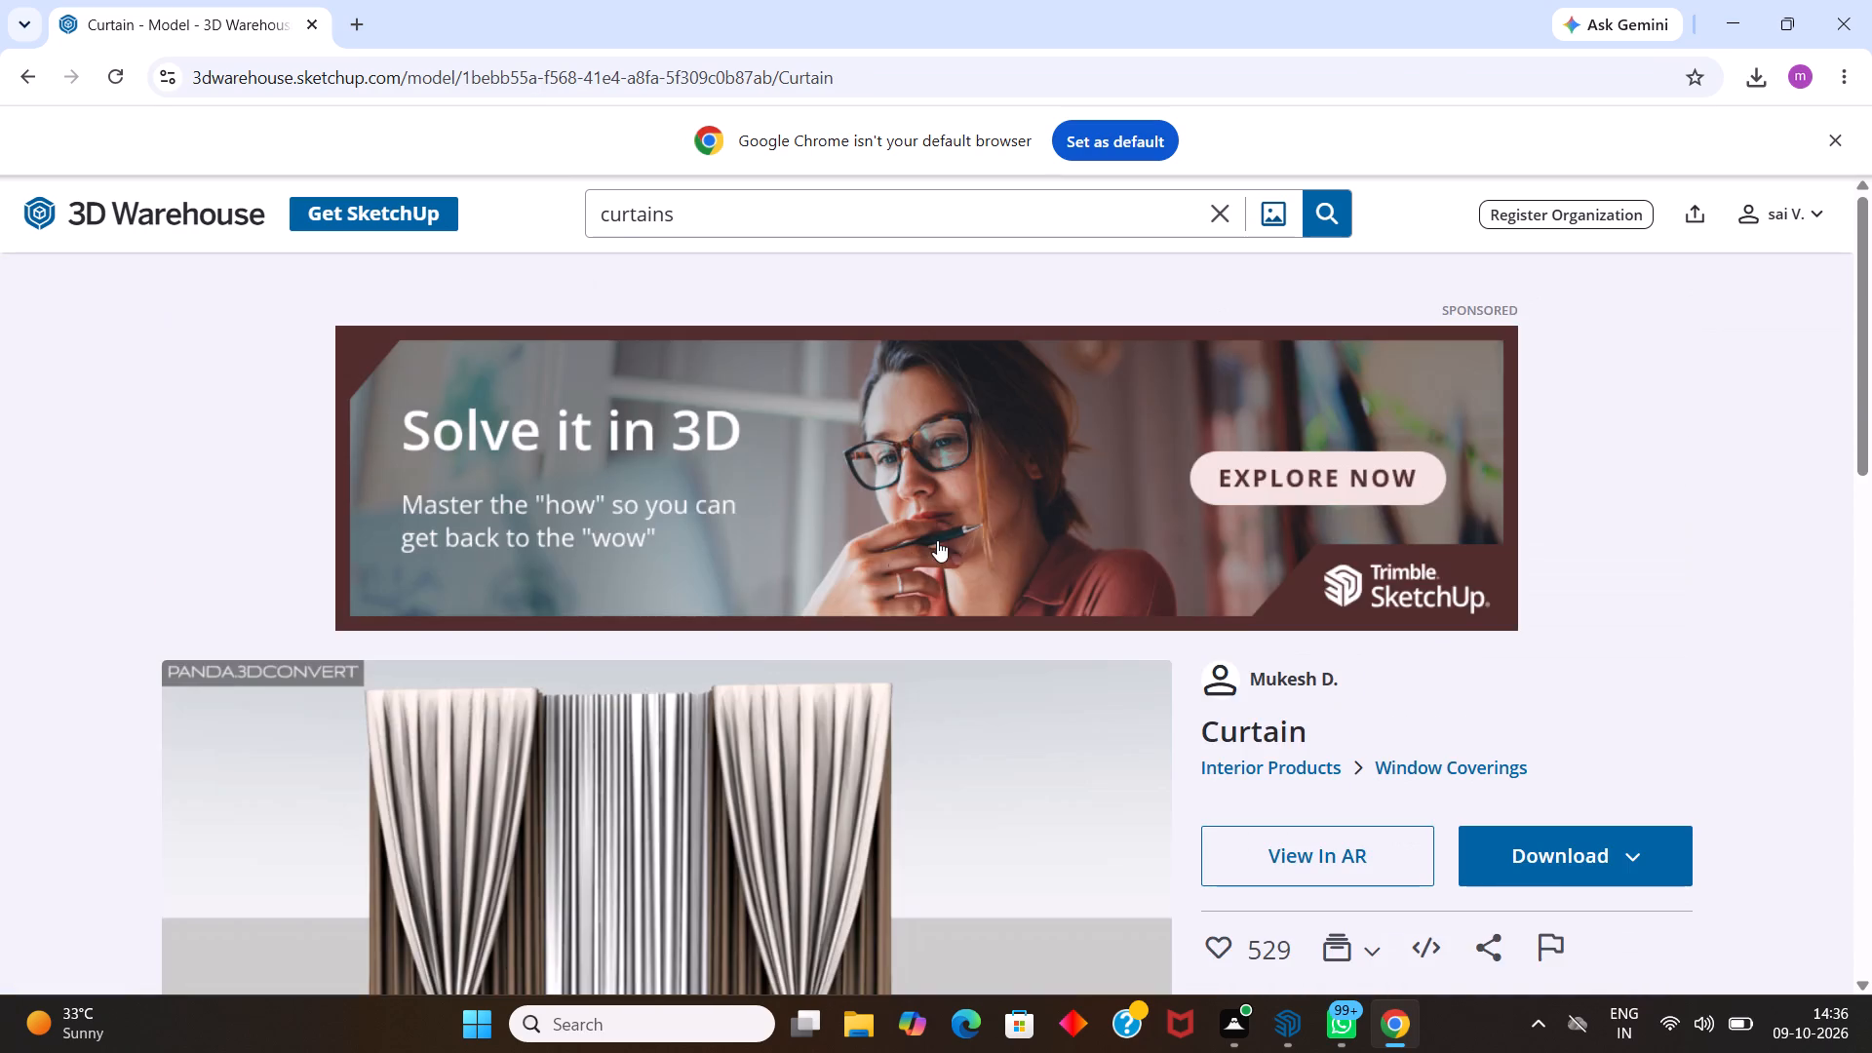
scroll(892, 553, "down", 3)
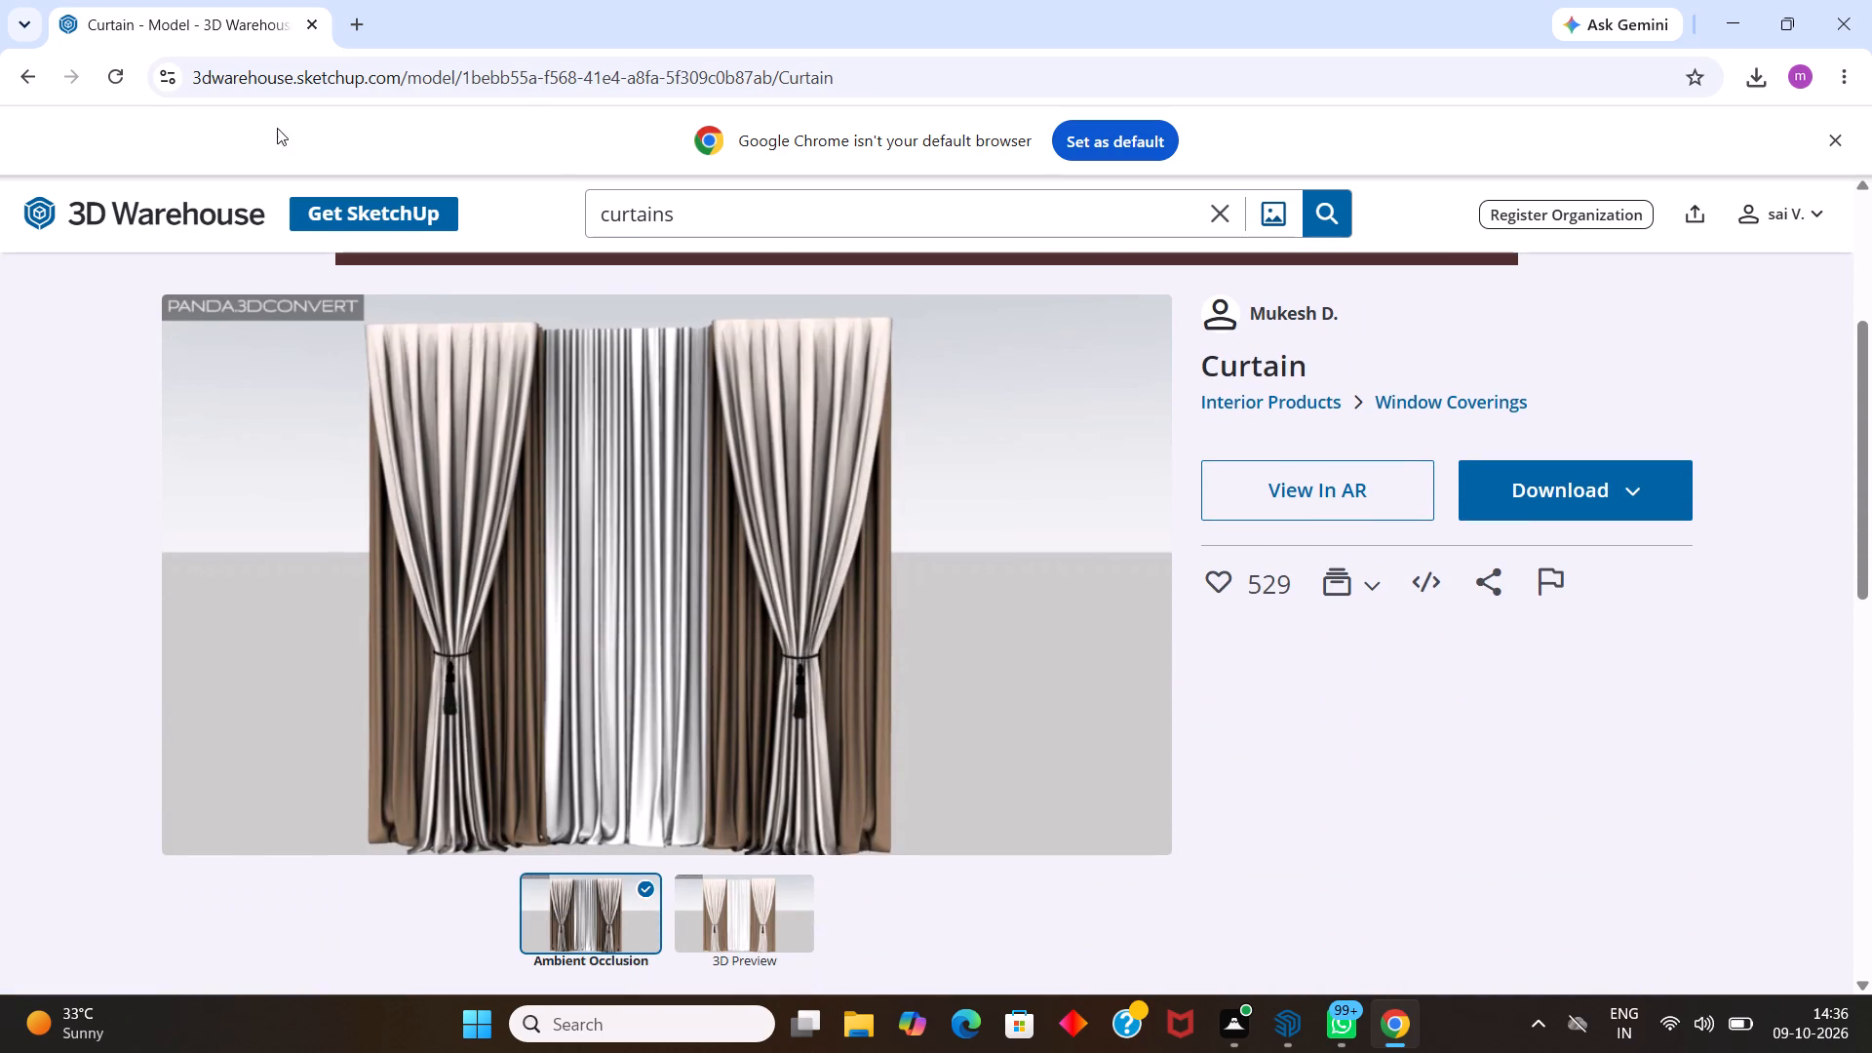
left_click(42, 84)
Look further down the curtains results for a simple two-panel curtain on a rod.
scroll(853, 557, "up", 2)
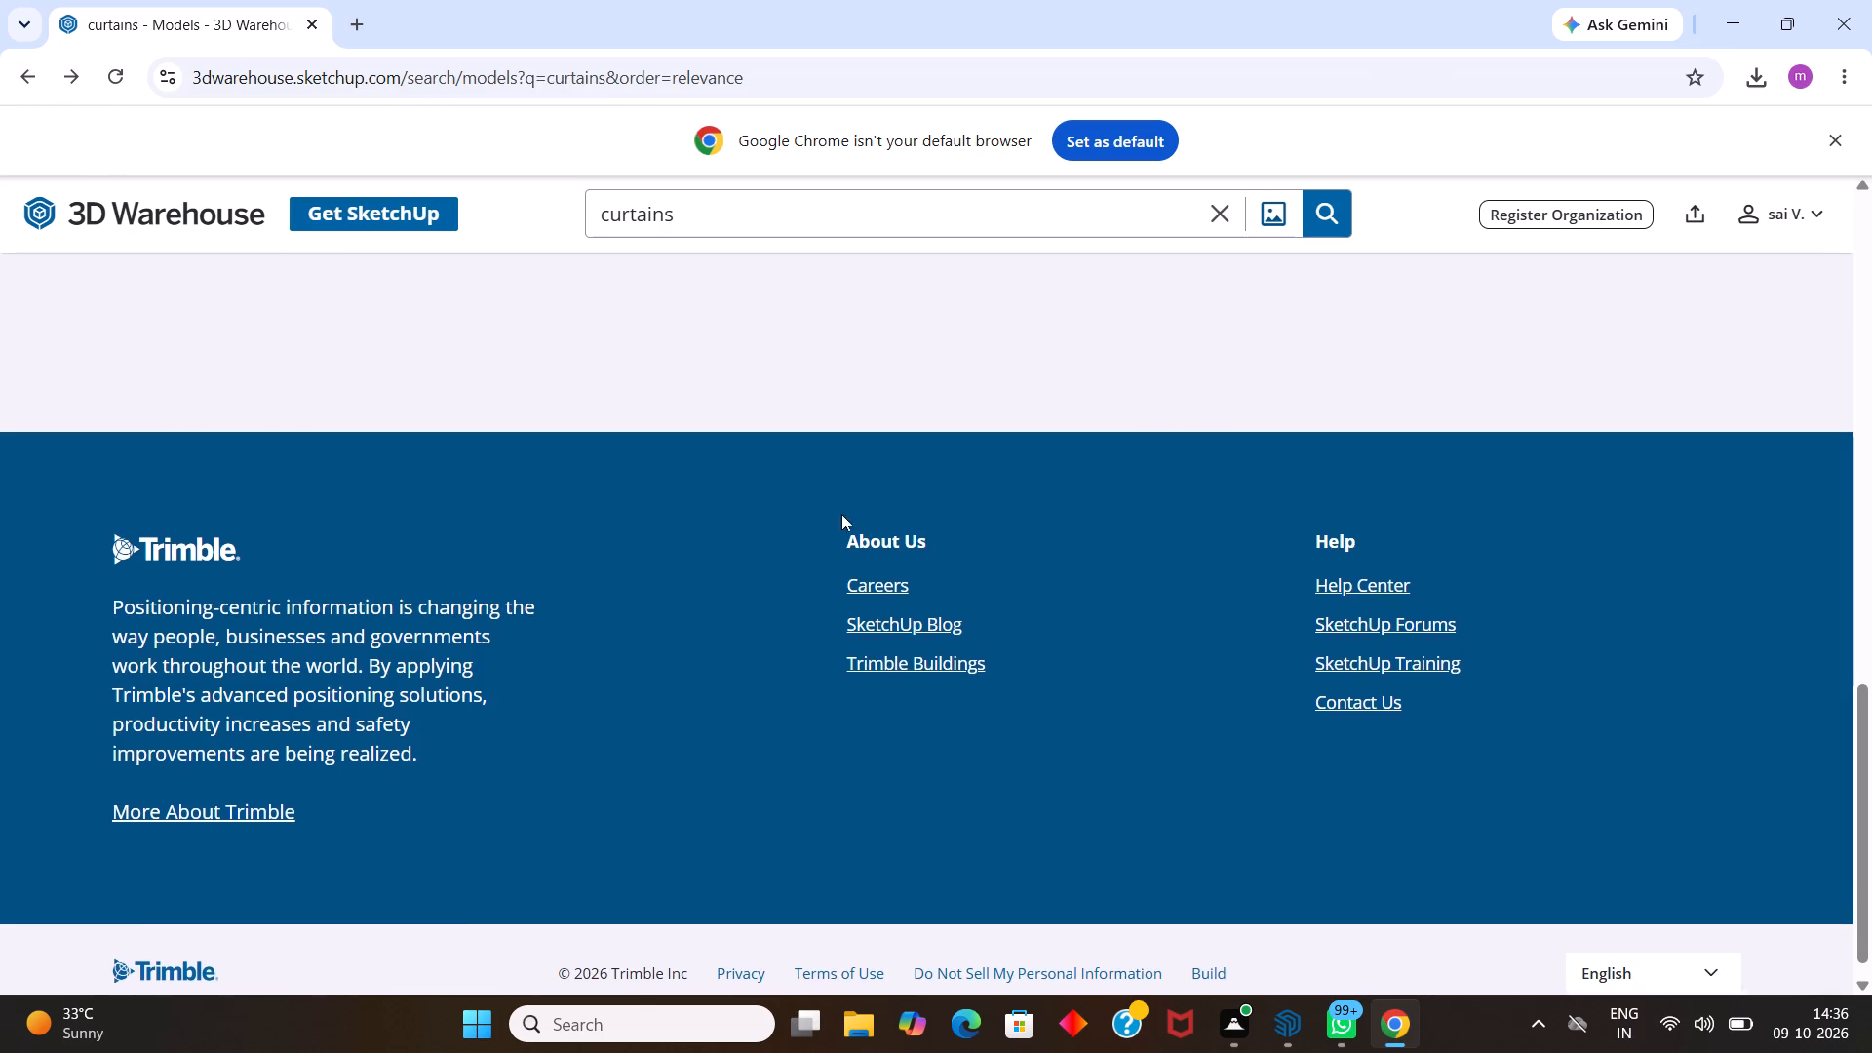
scroll(841, 514, "up", 4)
scroll(809, 537, "down", 2)
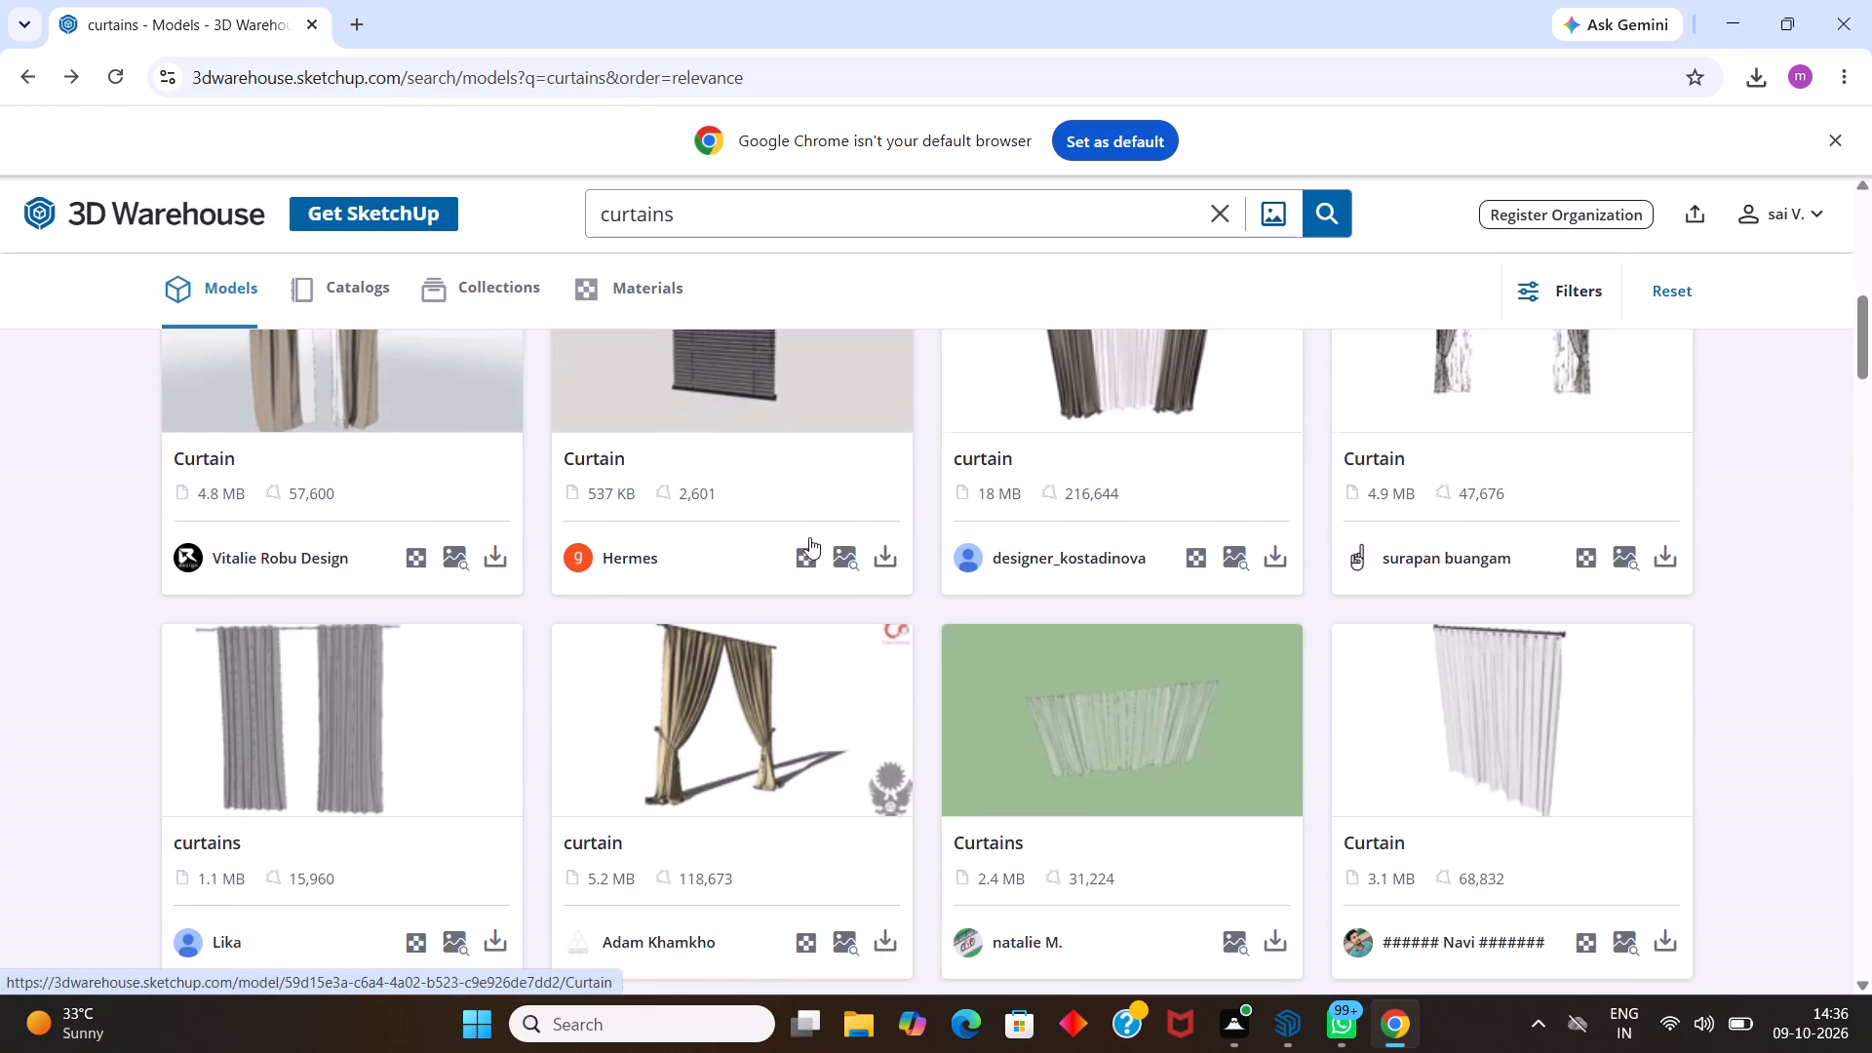
scroll(809, 530, "down", 4)
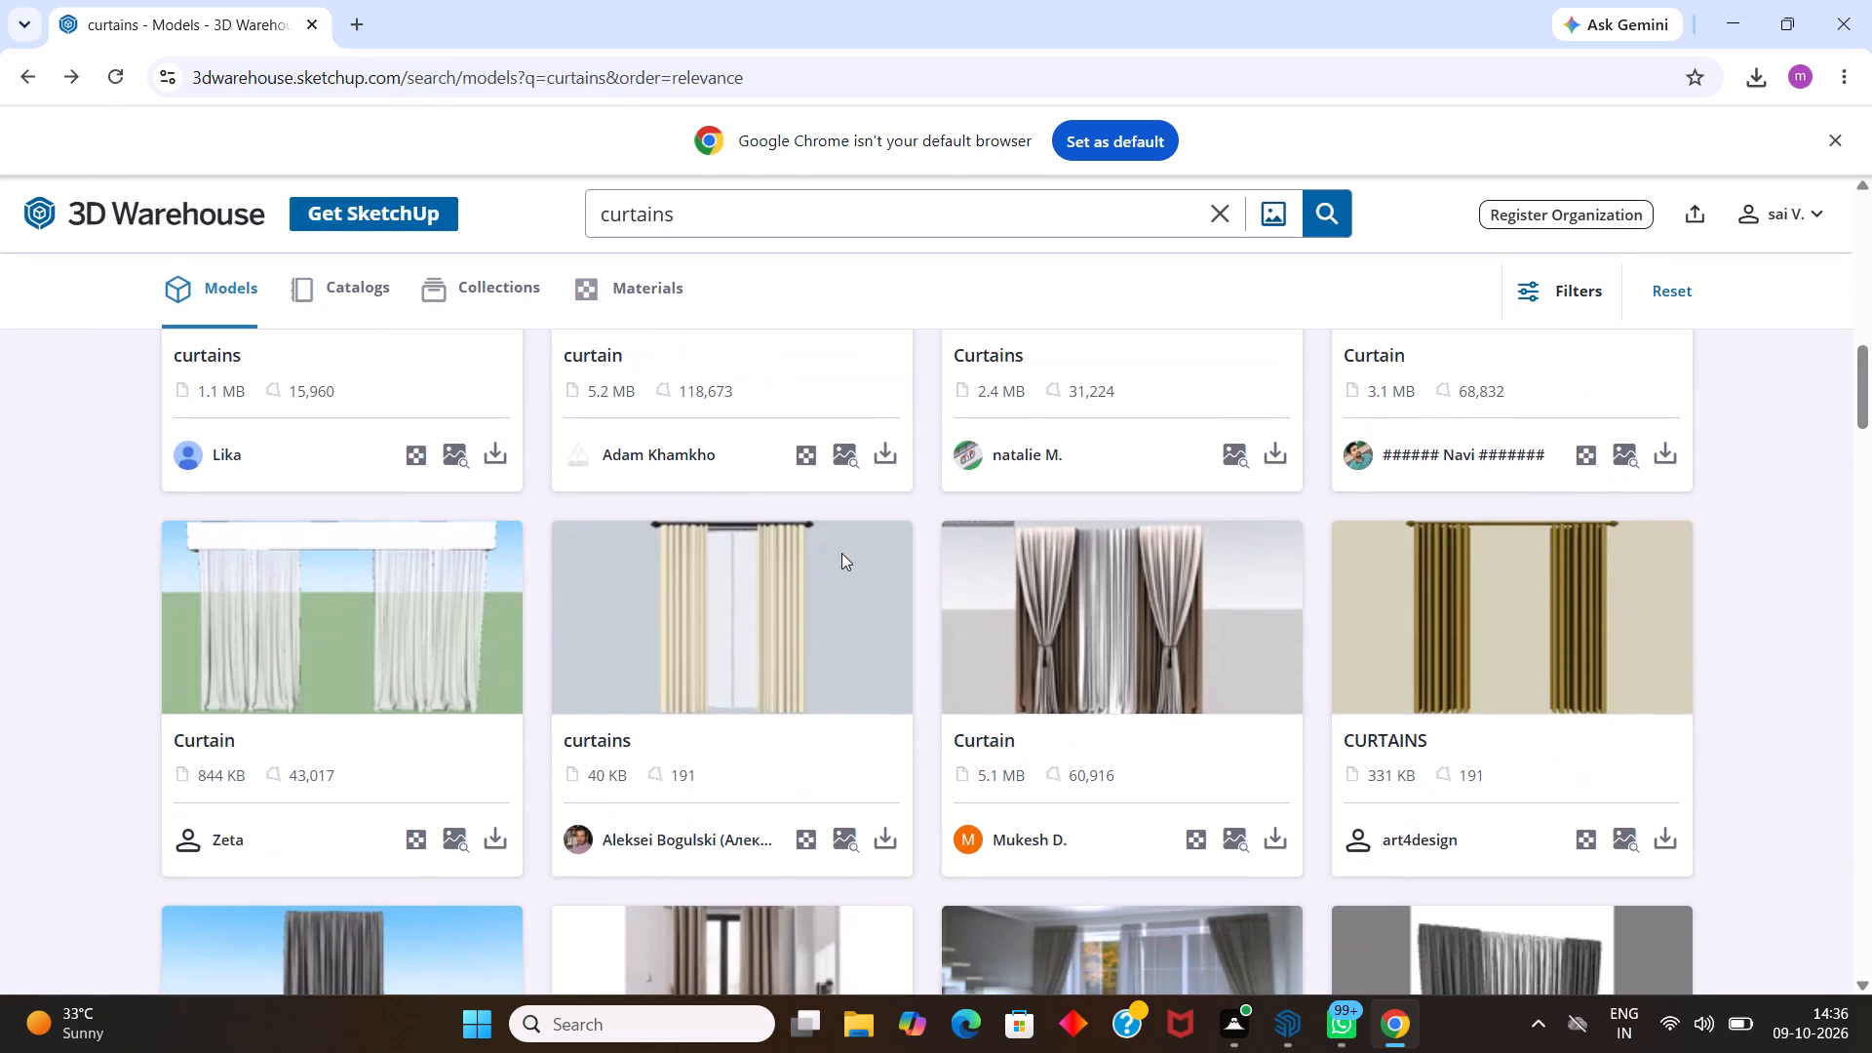
scroll(823, 553, "down", 4)
scroll(1212, 496, "down", 3)
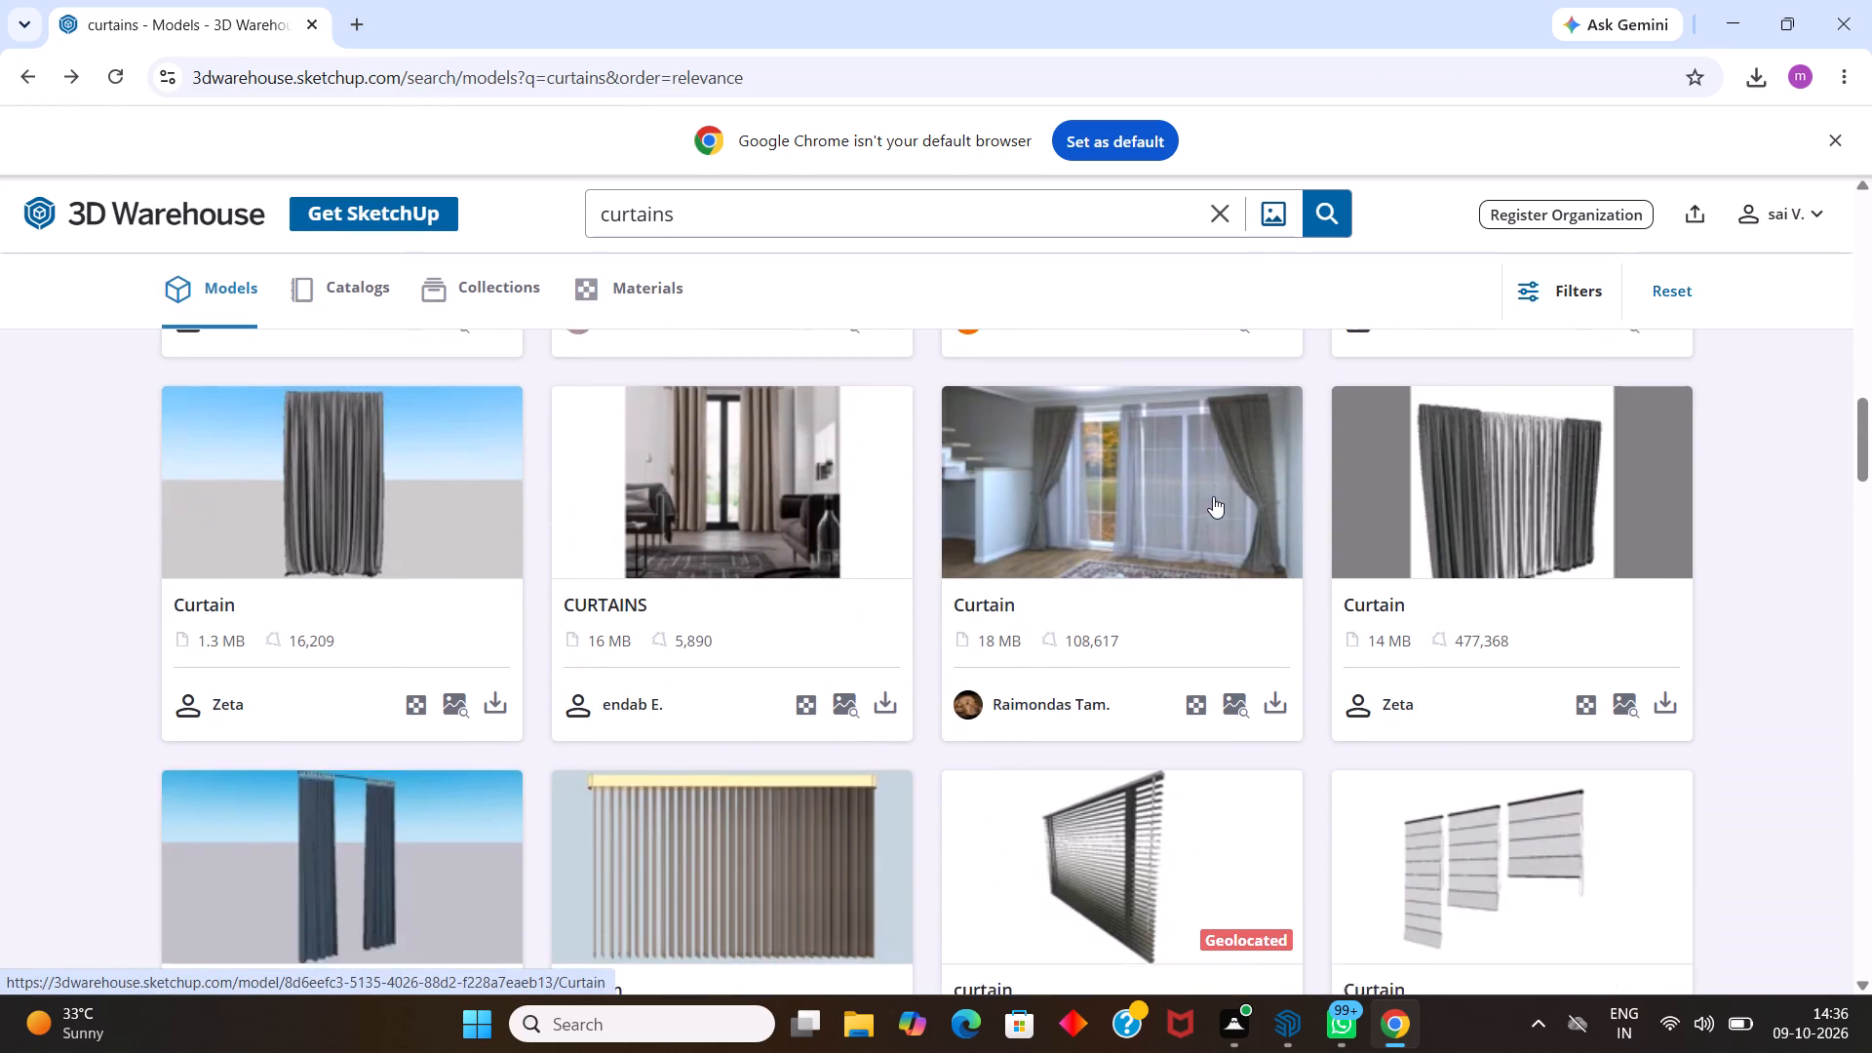
scroll(524, 567, "down", 3)
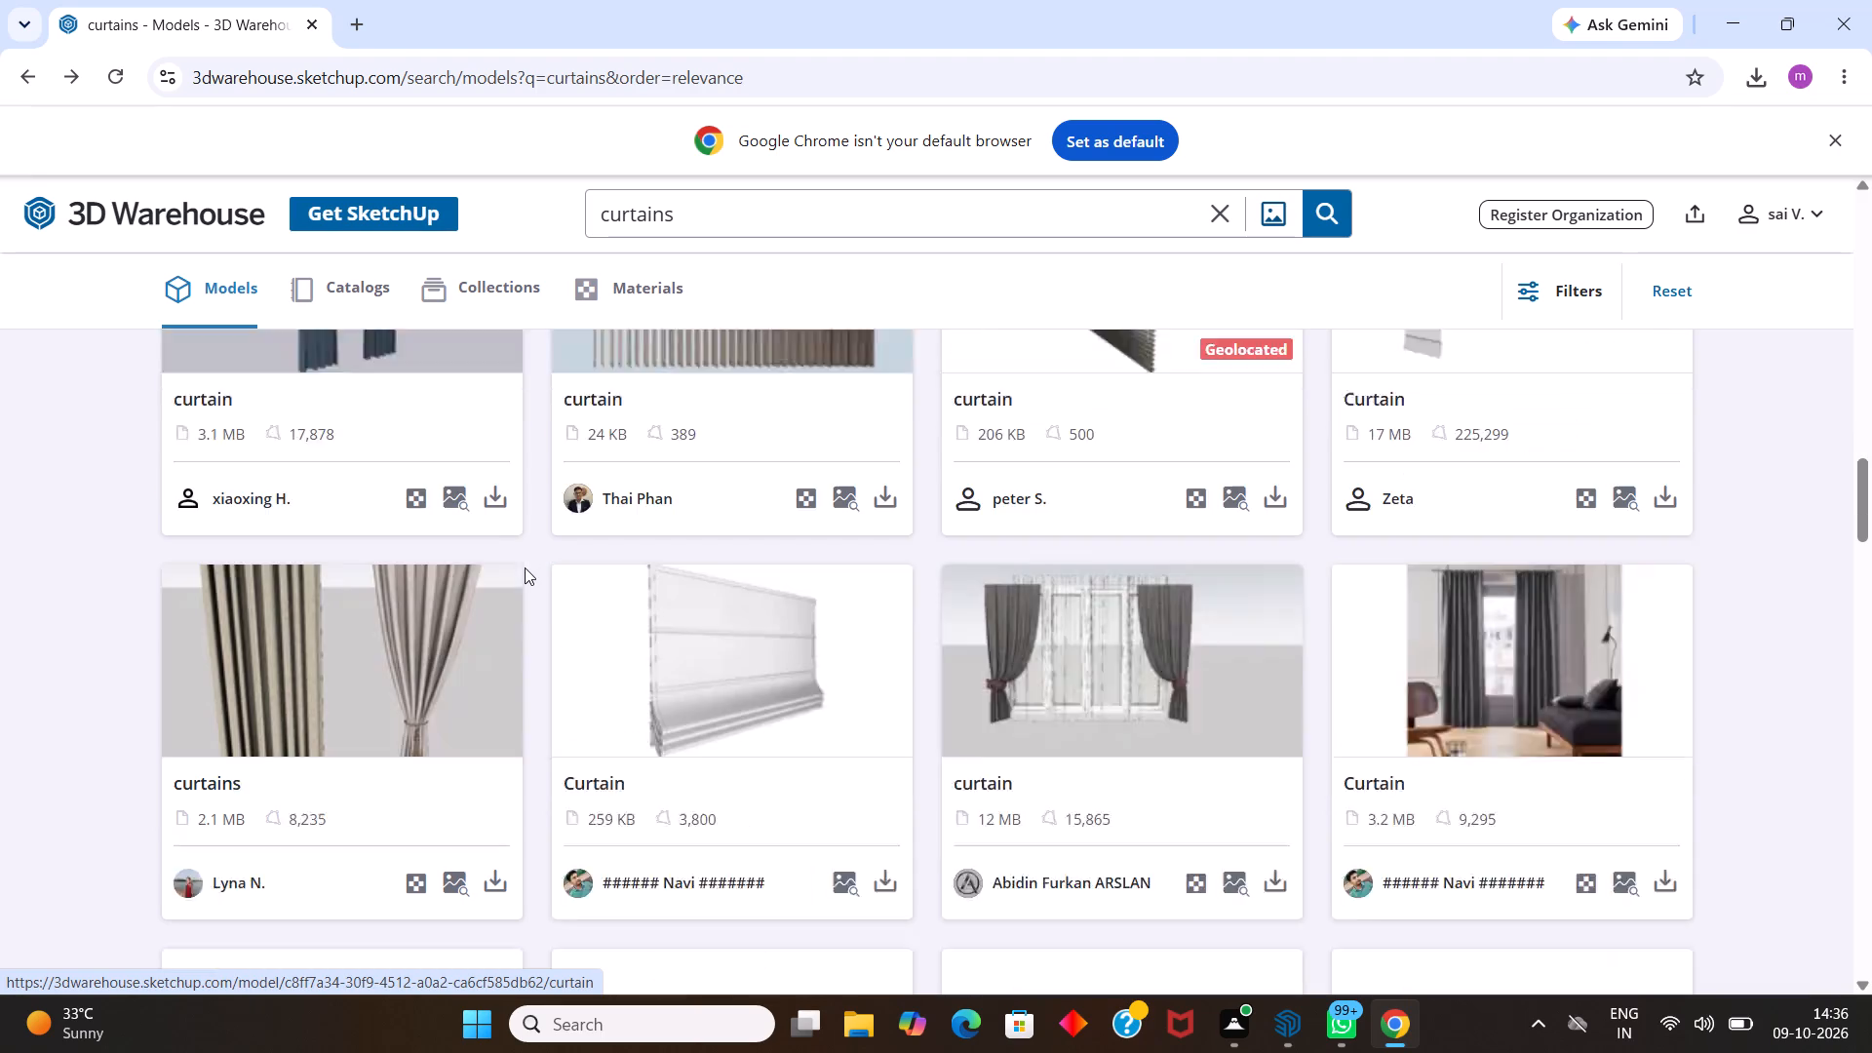
scroll(886, 550, "down", 2)
scroll(739, 594, "down", 4)
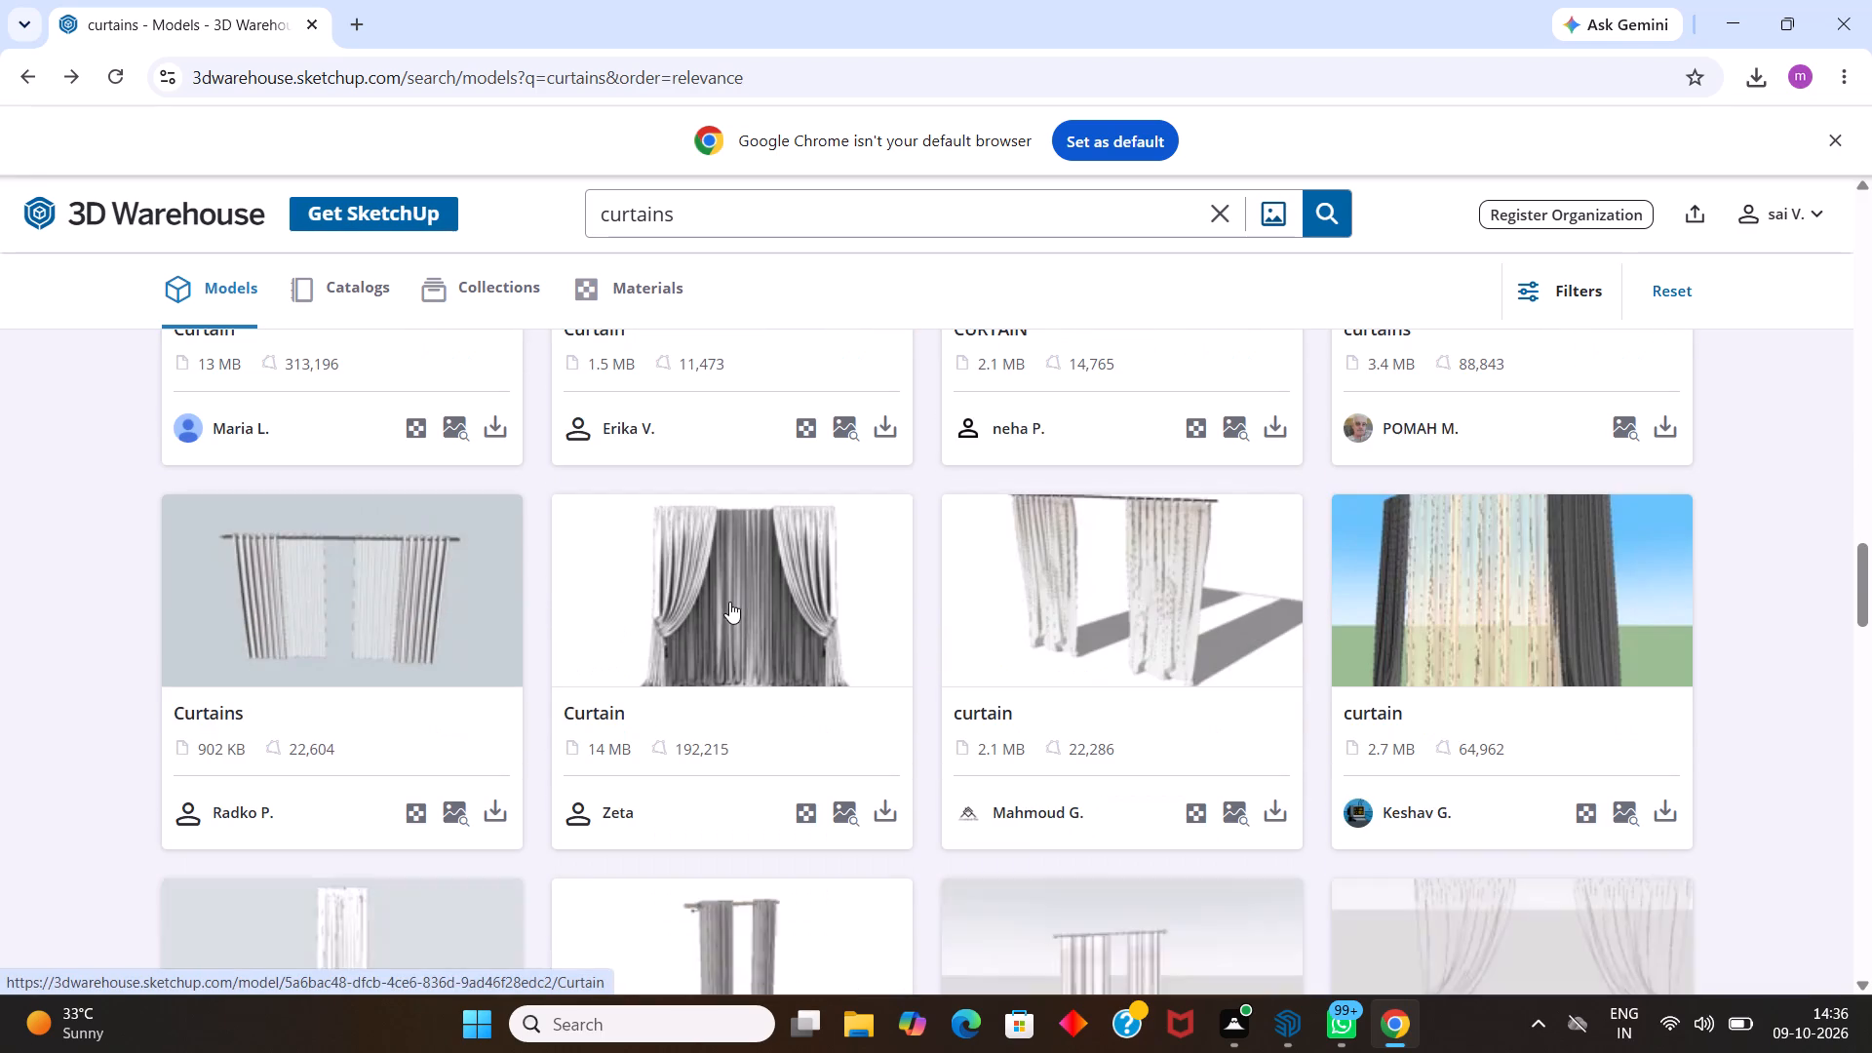
scroll(1064, 587, "down", 3)
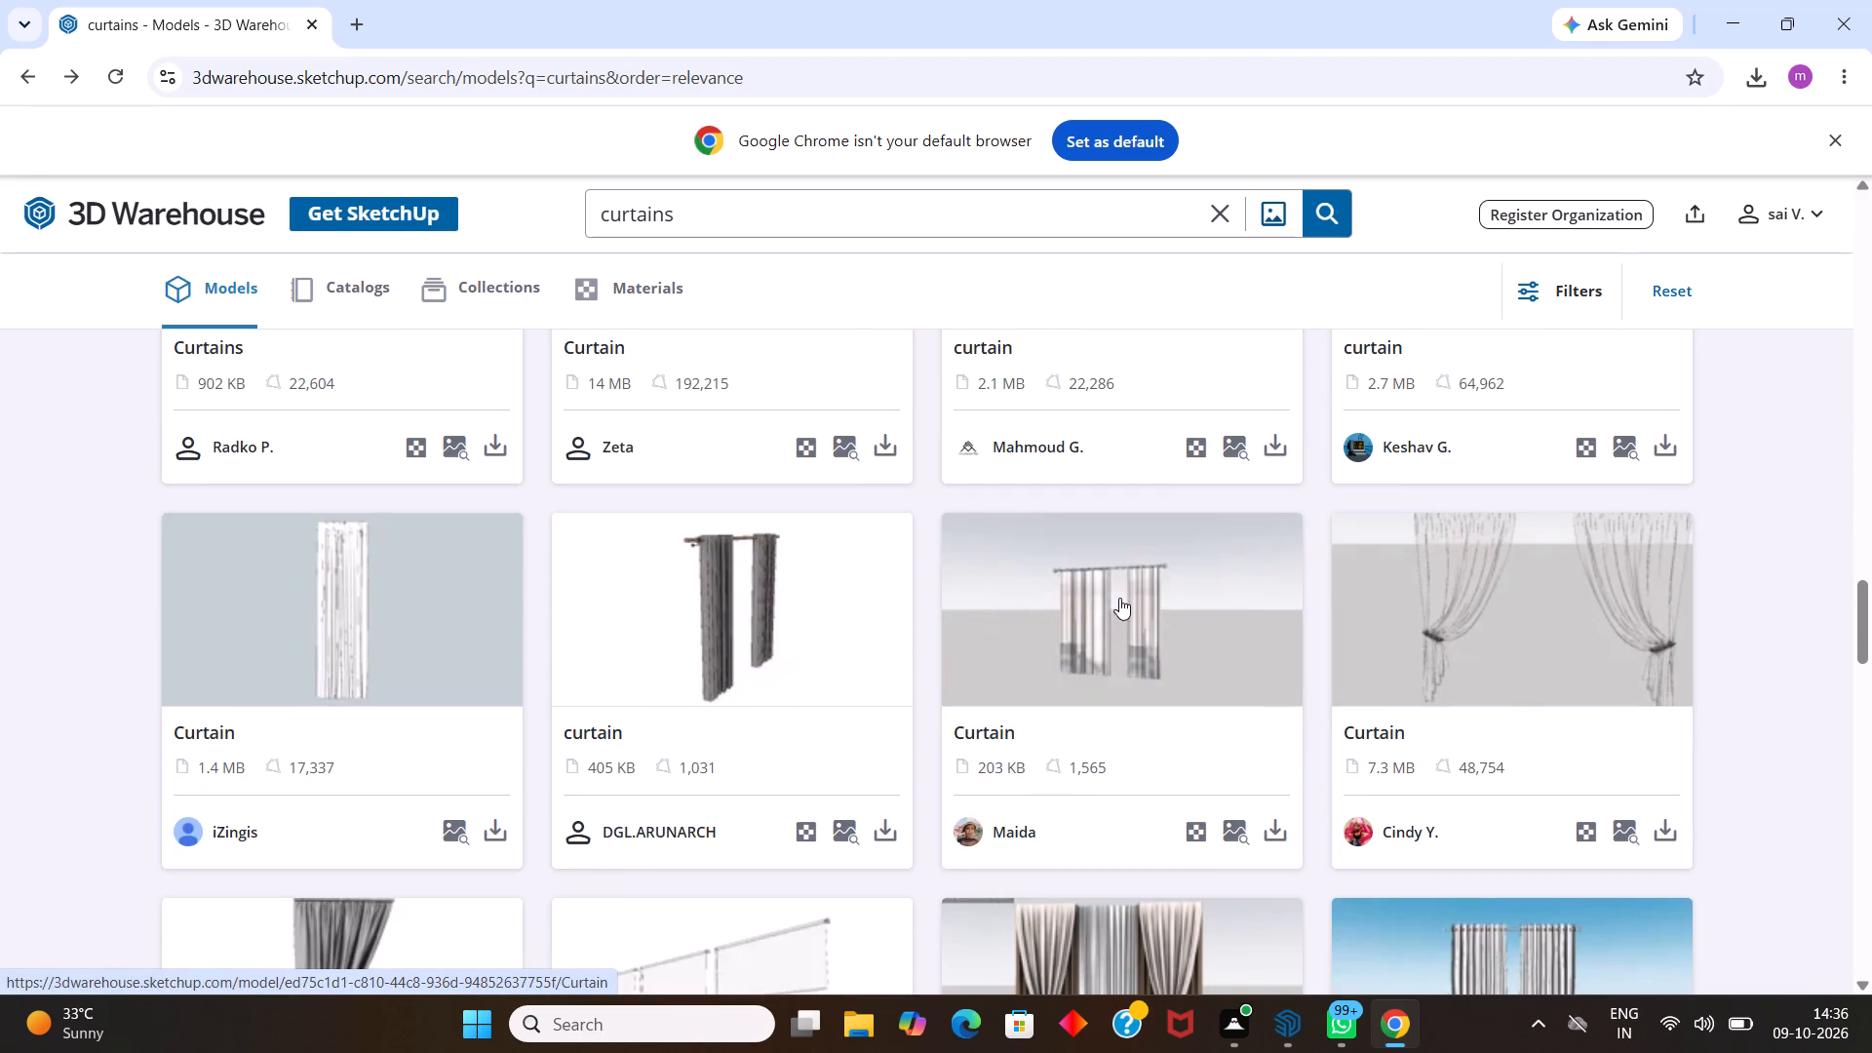
scroll(706, 604, "down", 2)
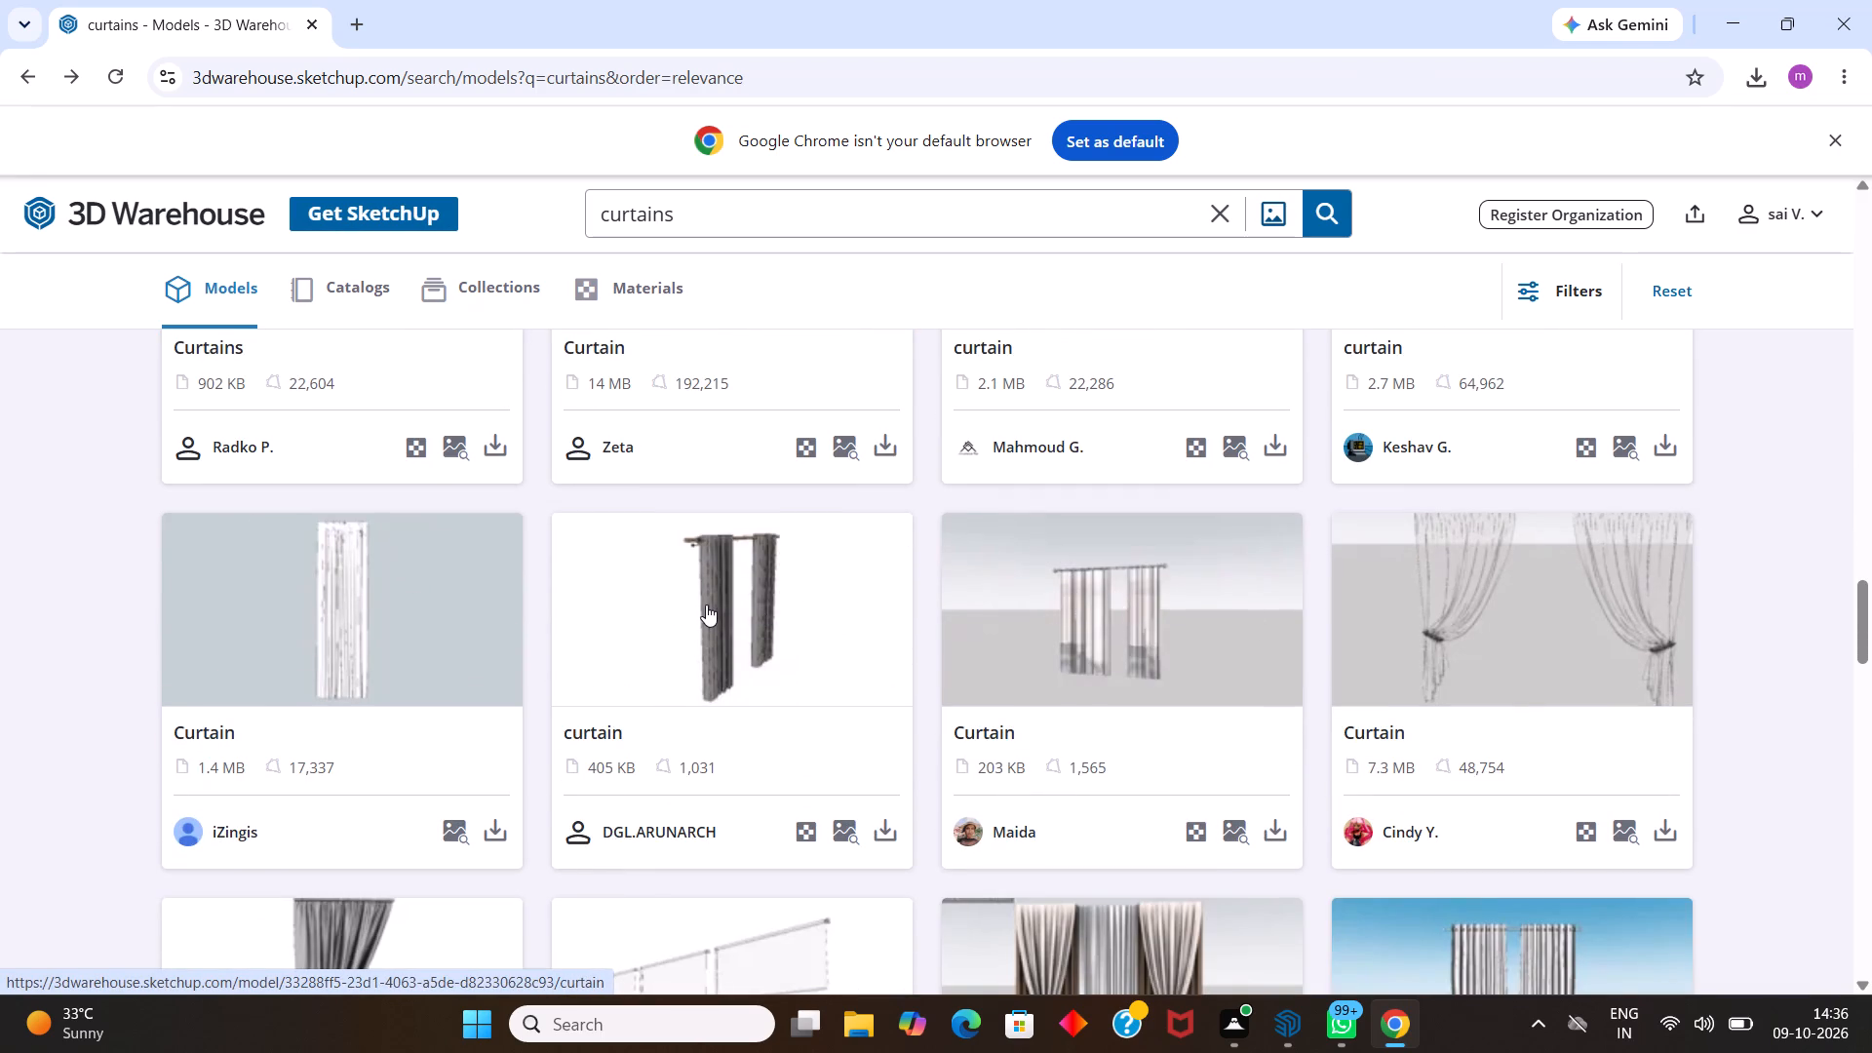
scroll(706, 604, "down", 1)
Open the 405 KB grey two-panel curtain model with the wooden rod and download it as a SketchUp file.
left_click(737, 377)
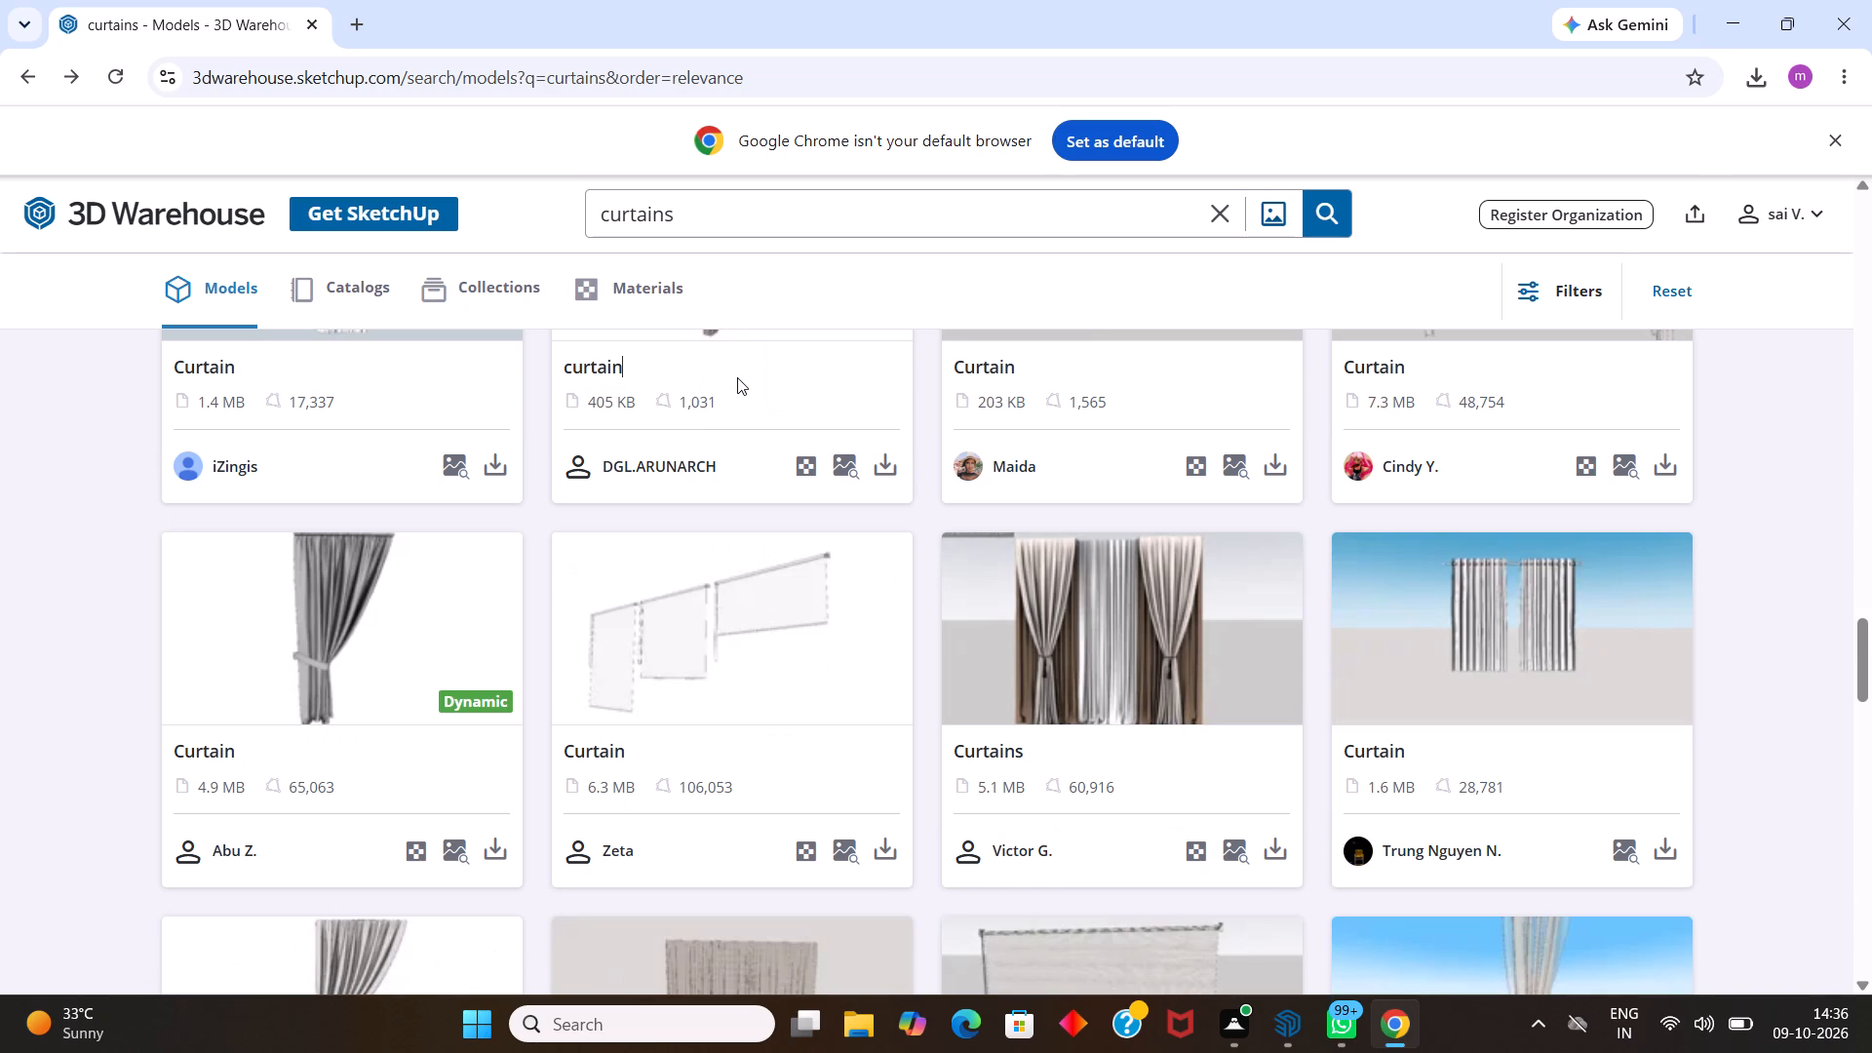
scroll(737, 377, "up", 3)
left_click(740, 577)
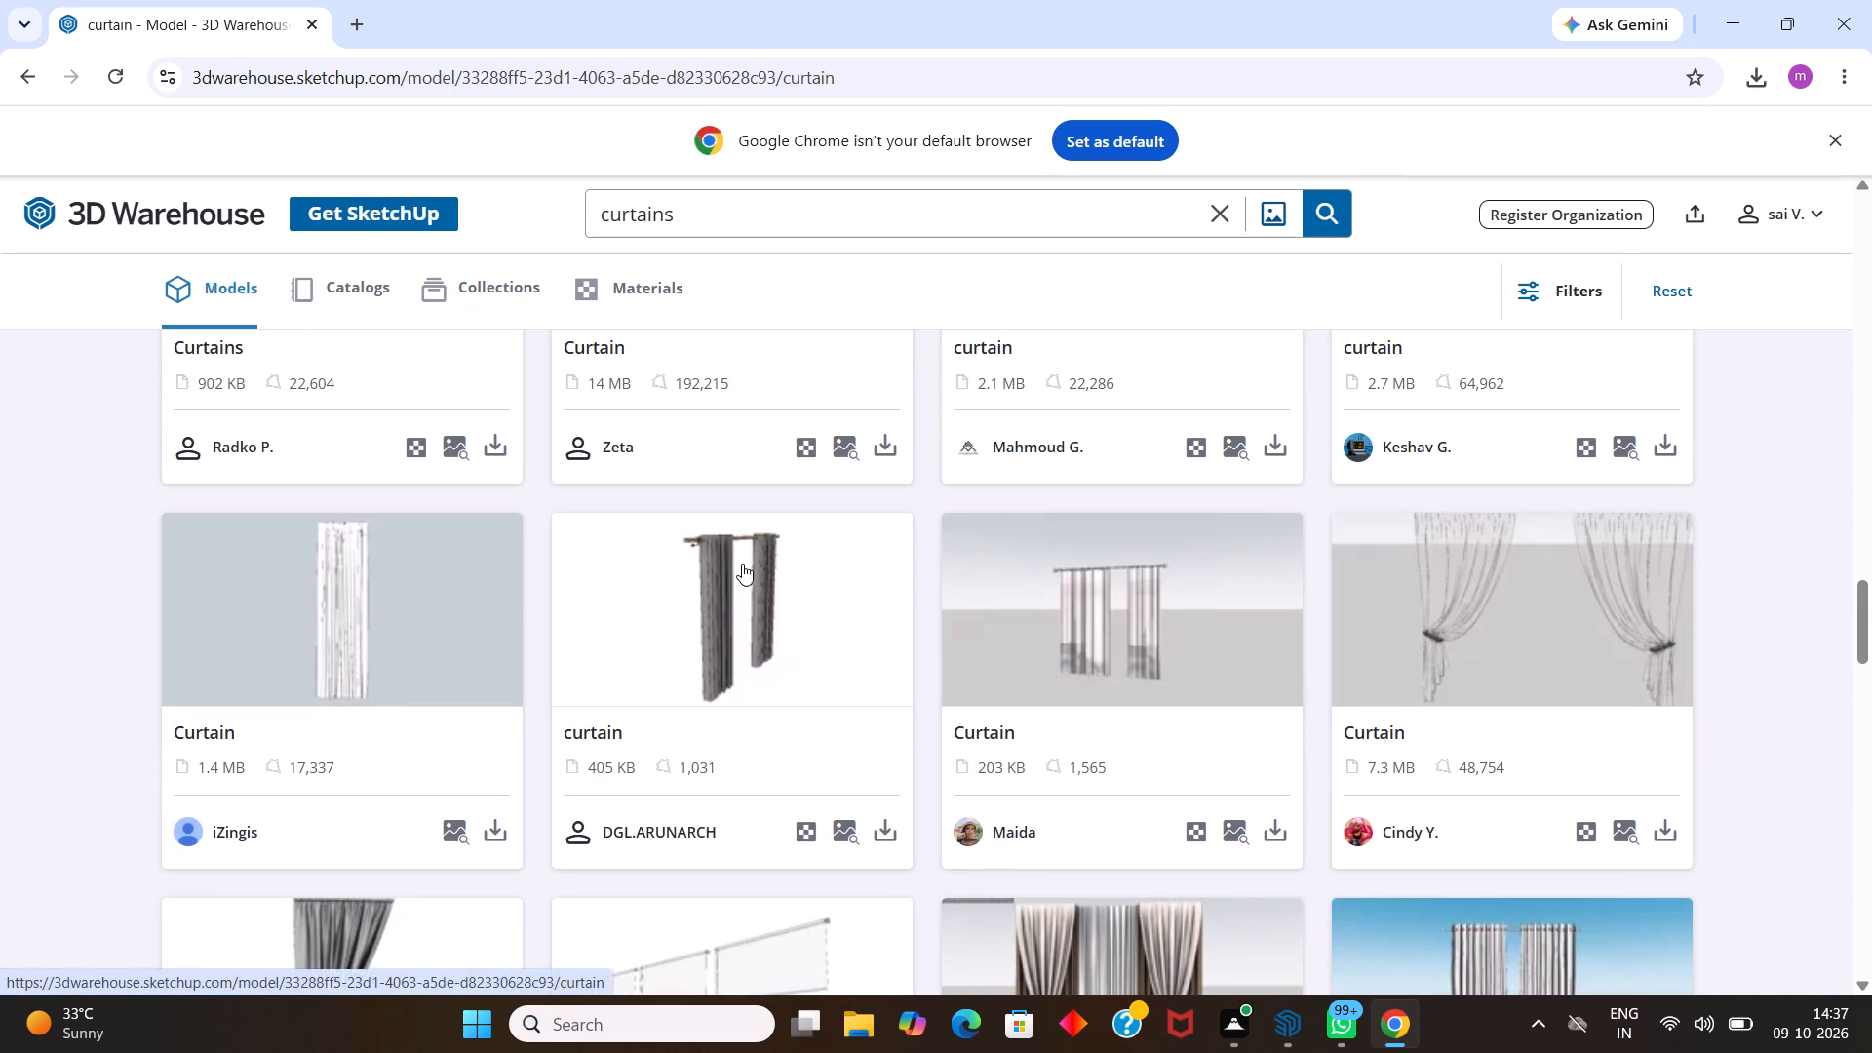
scroll(753, 773, "down", 3)
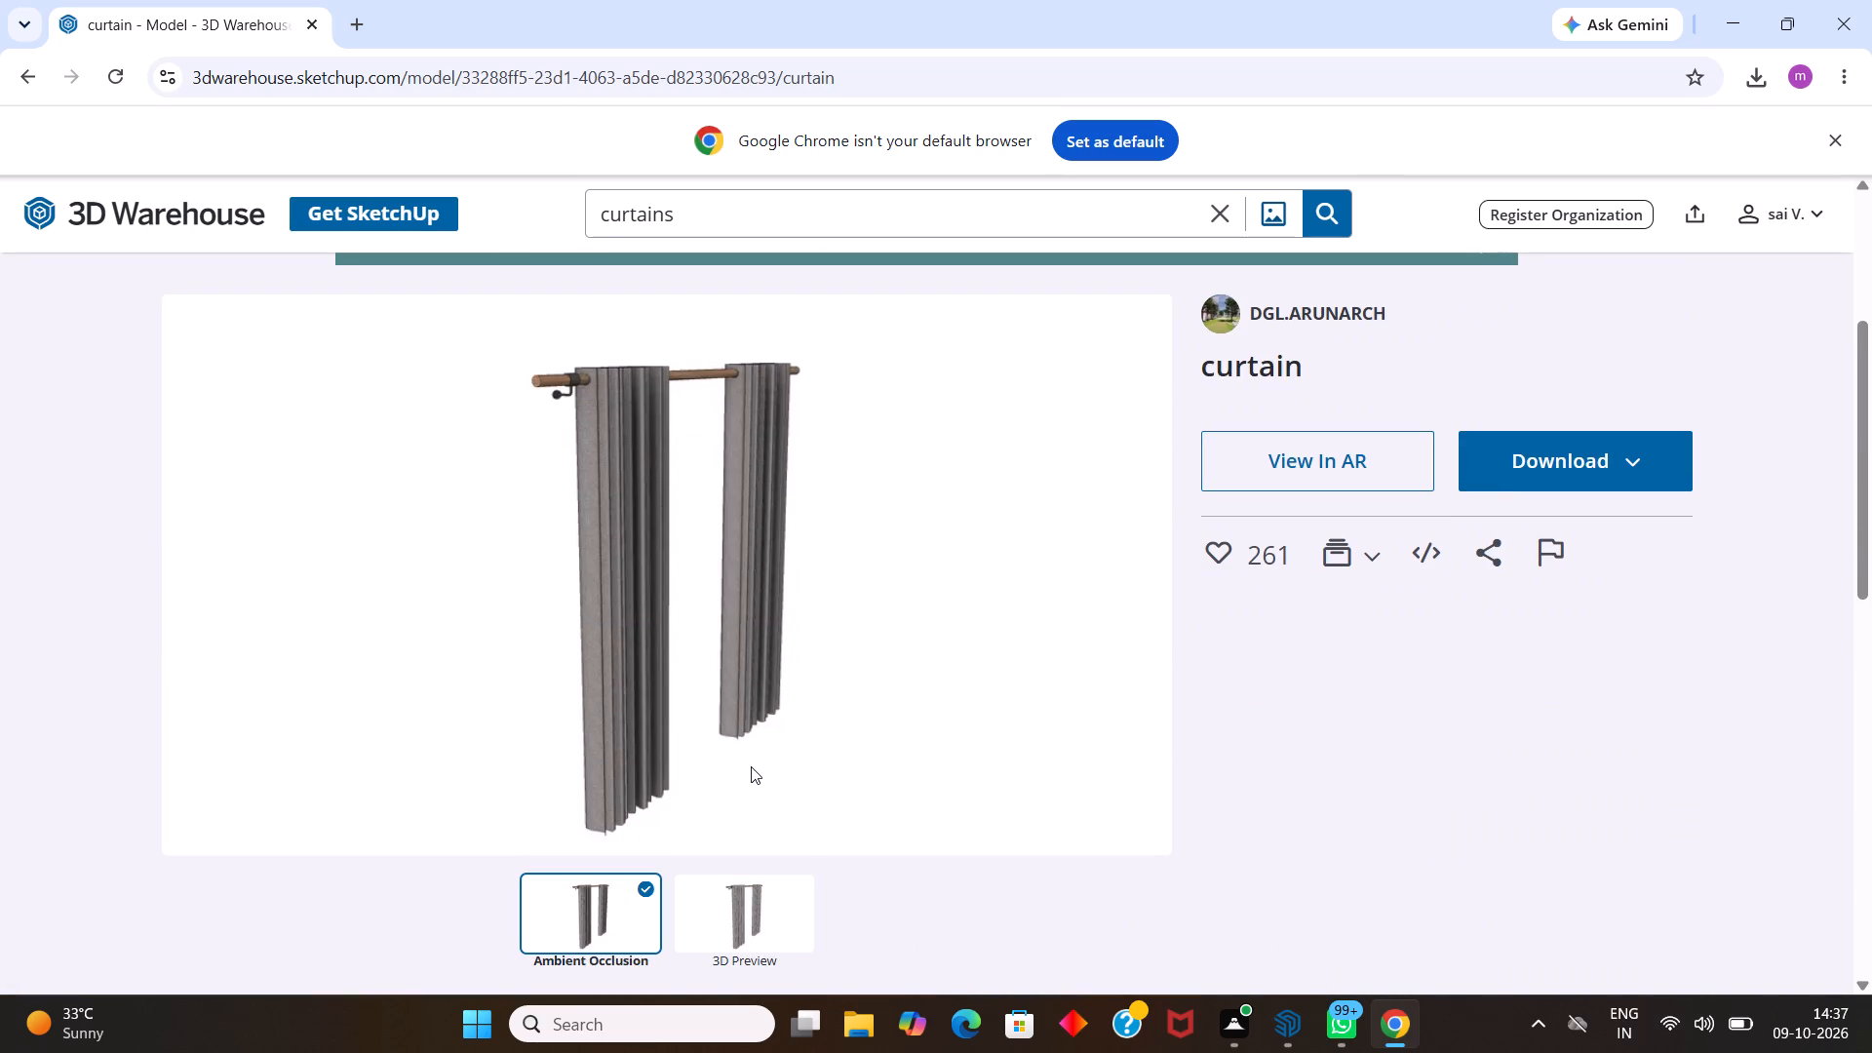
left_click(1547, 485)
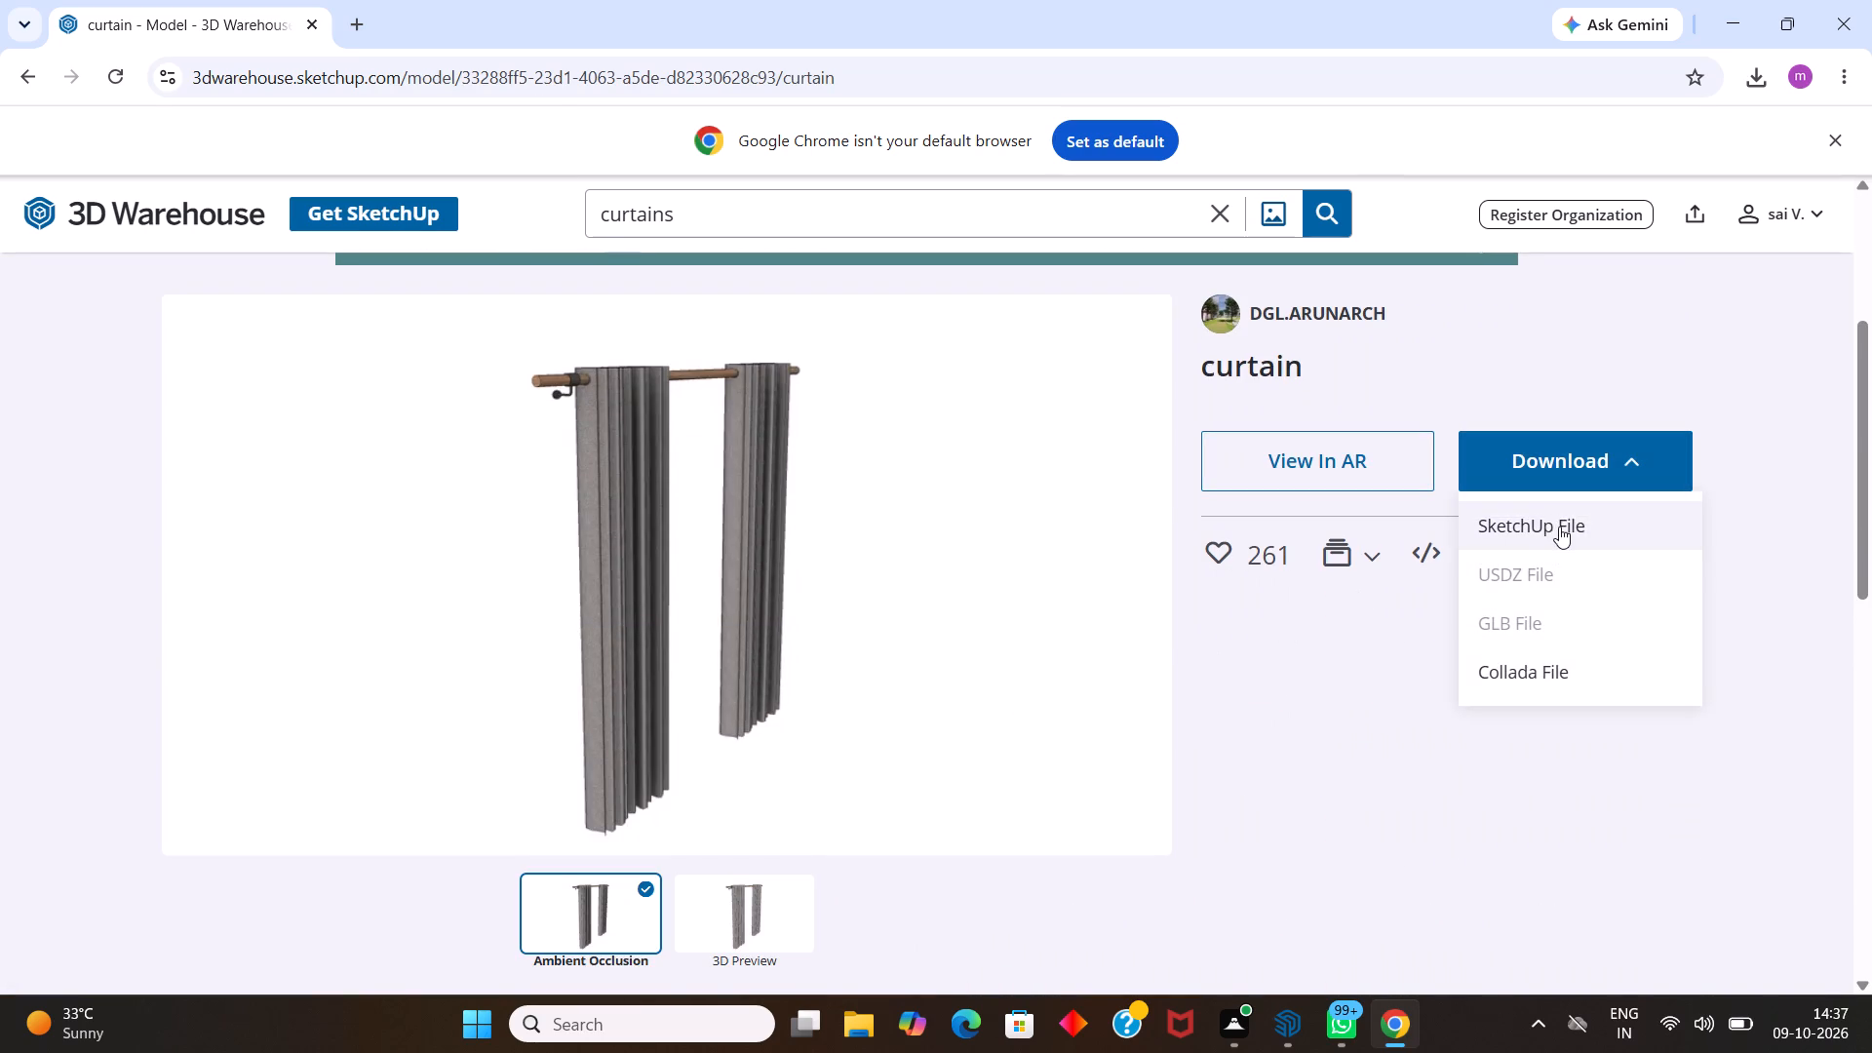
left_click(1559, 526)
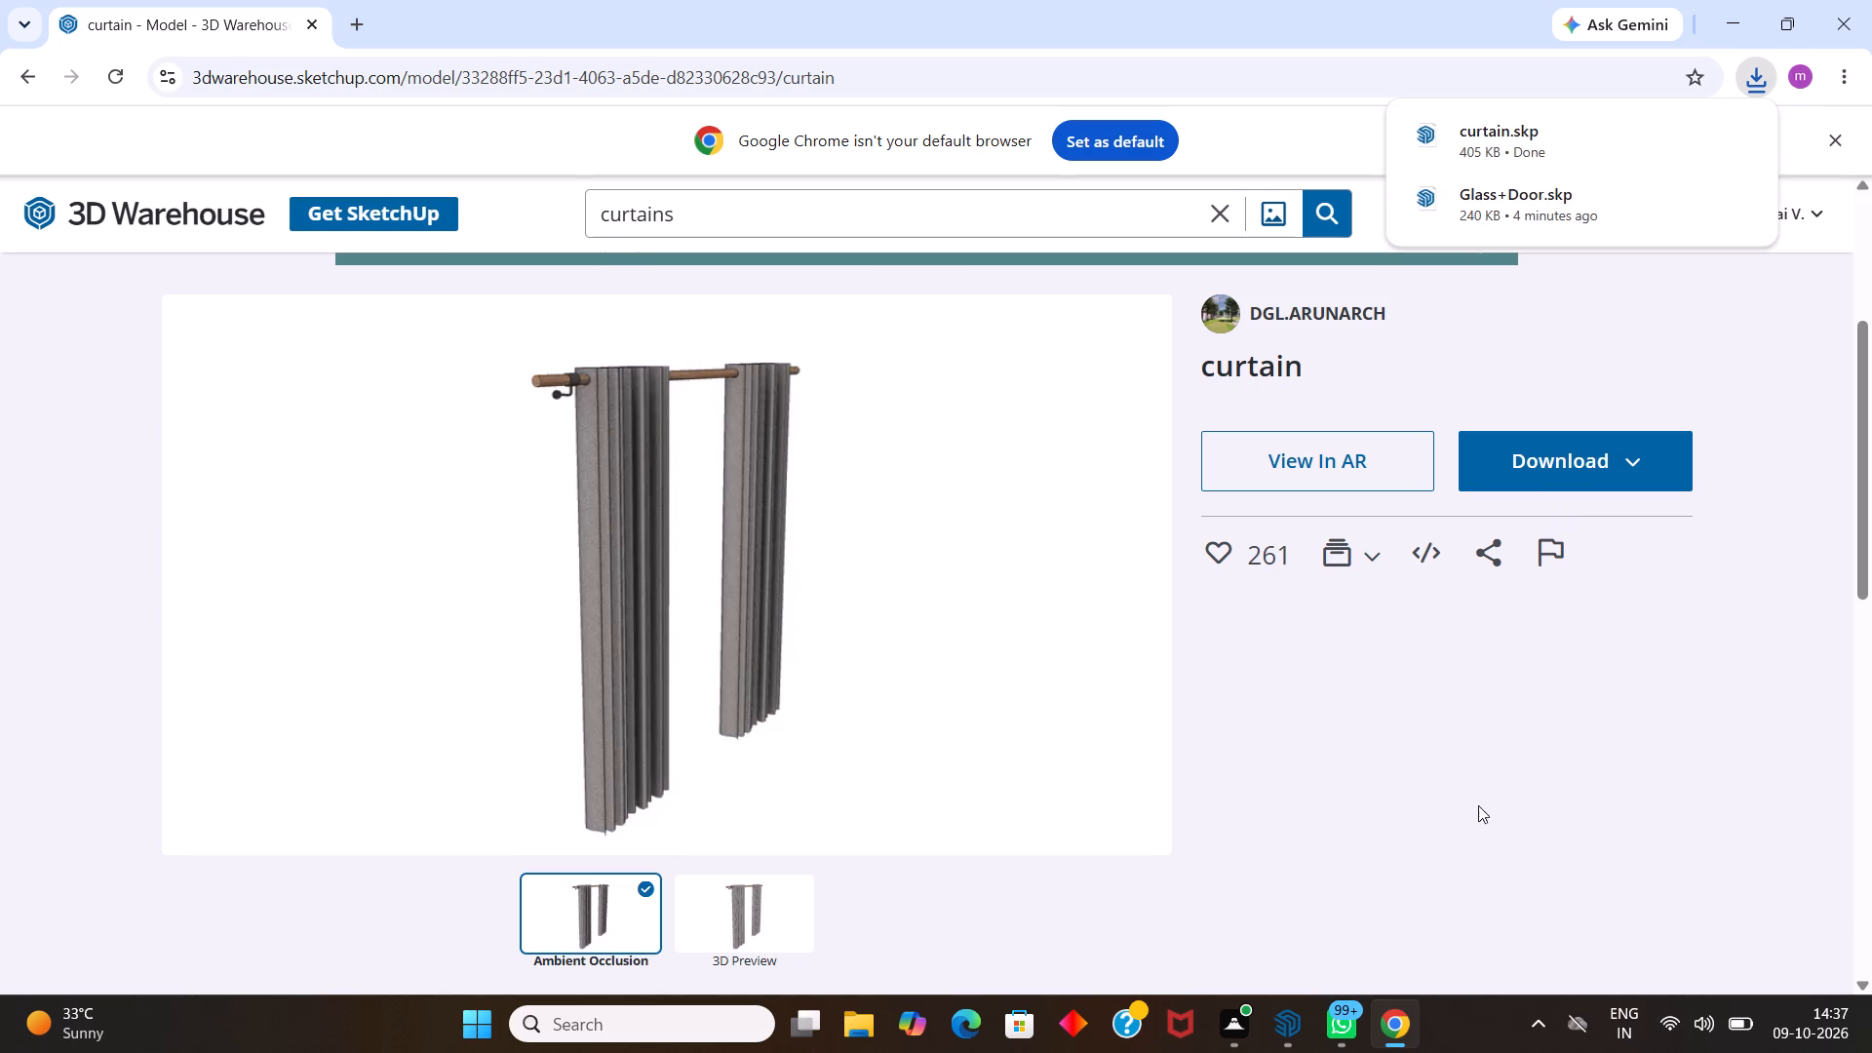
Switch to SketchUp, import the downloaded curtain file from Downloads and place it in the empty space beside the room.
left_click(1251, 928)
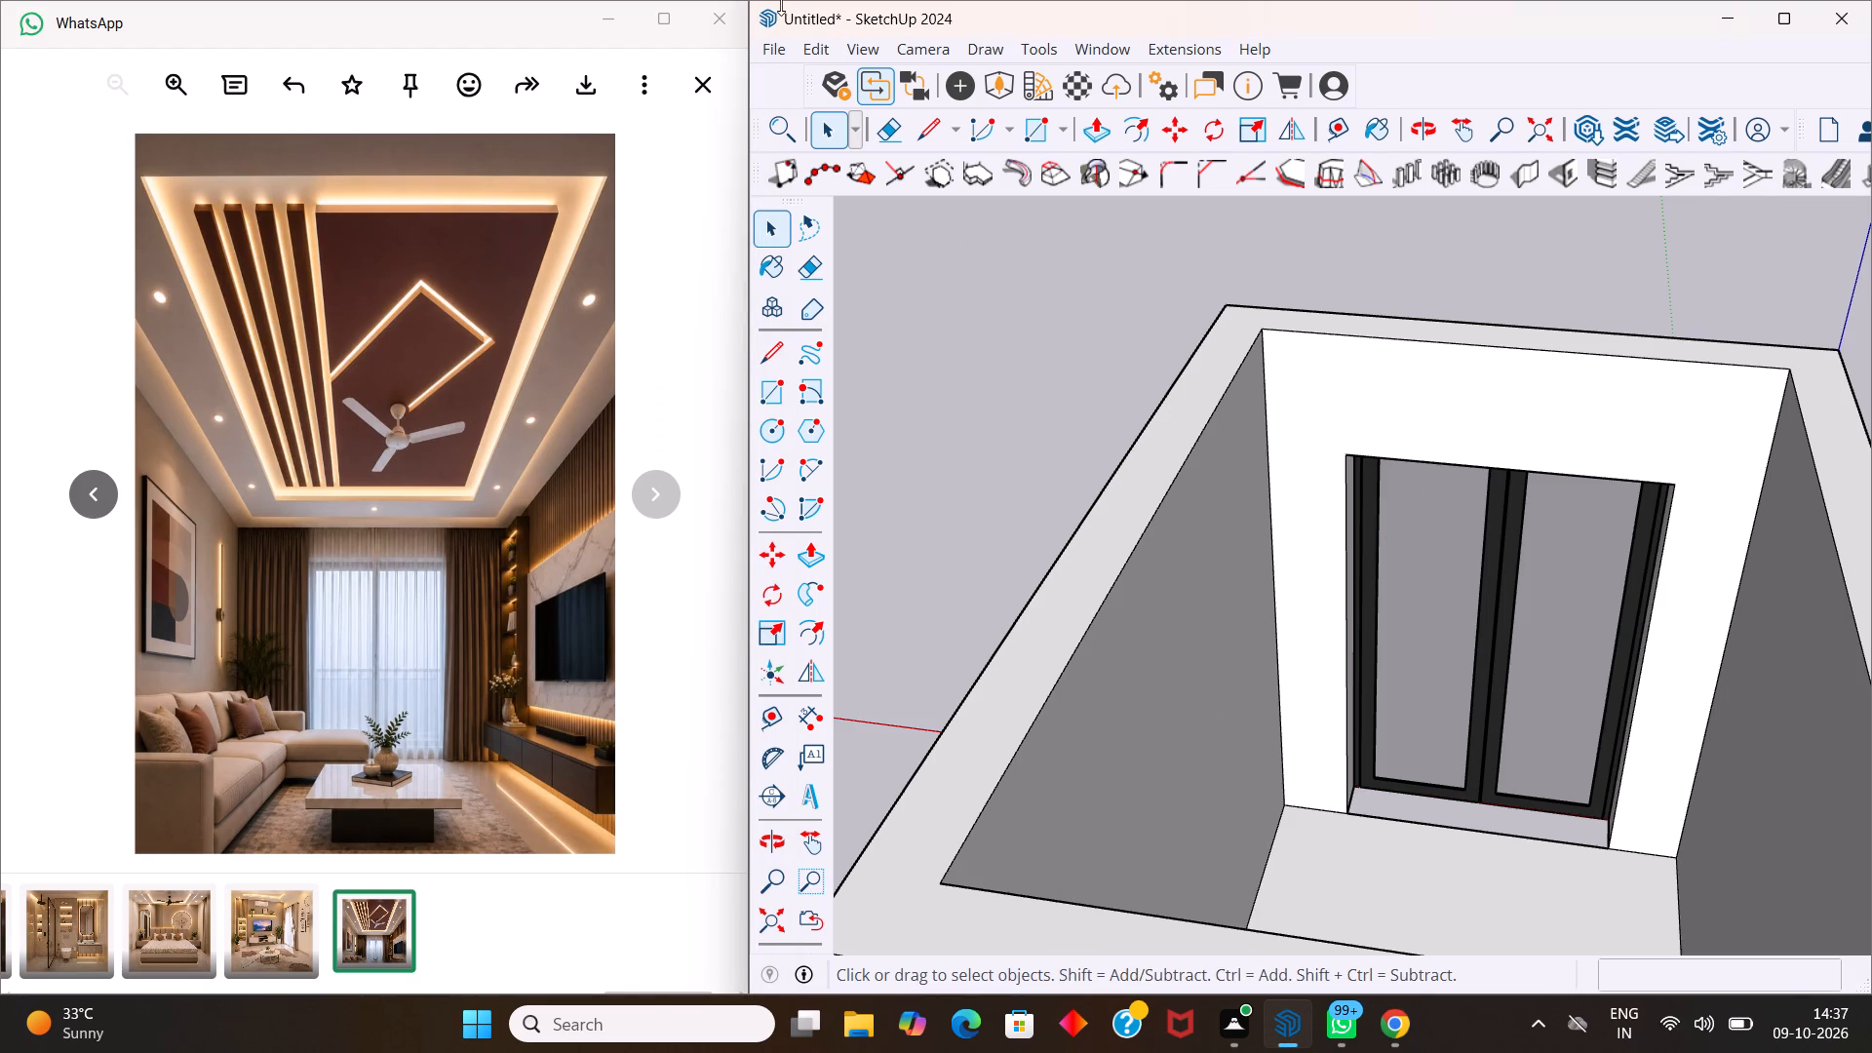
left_click(768, 46)
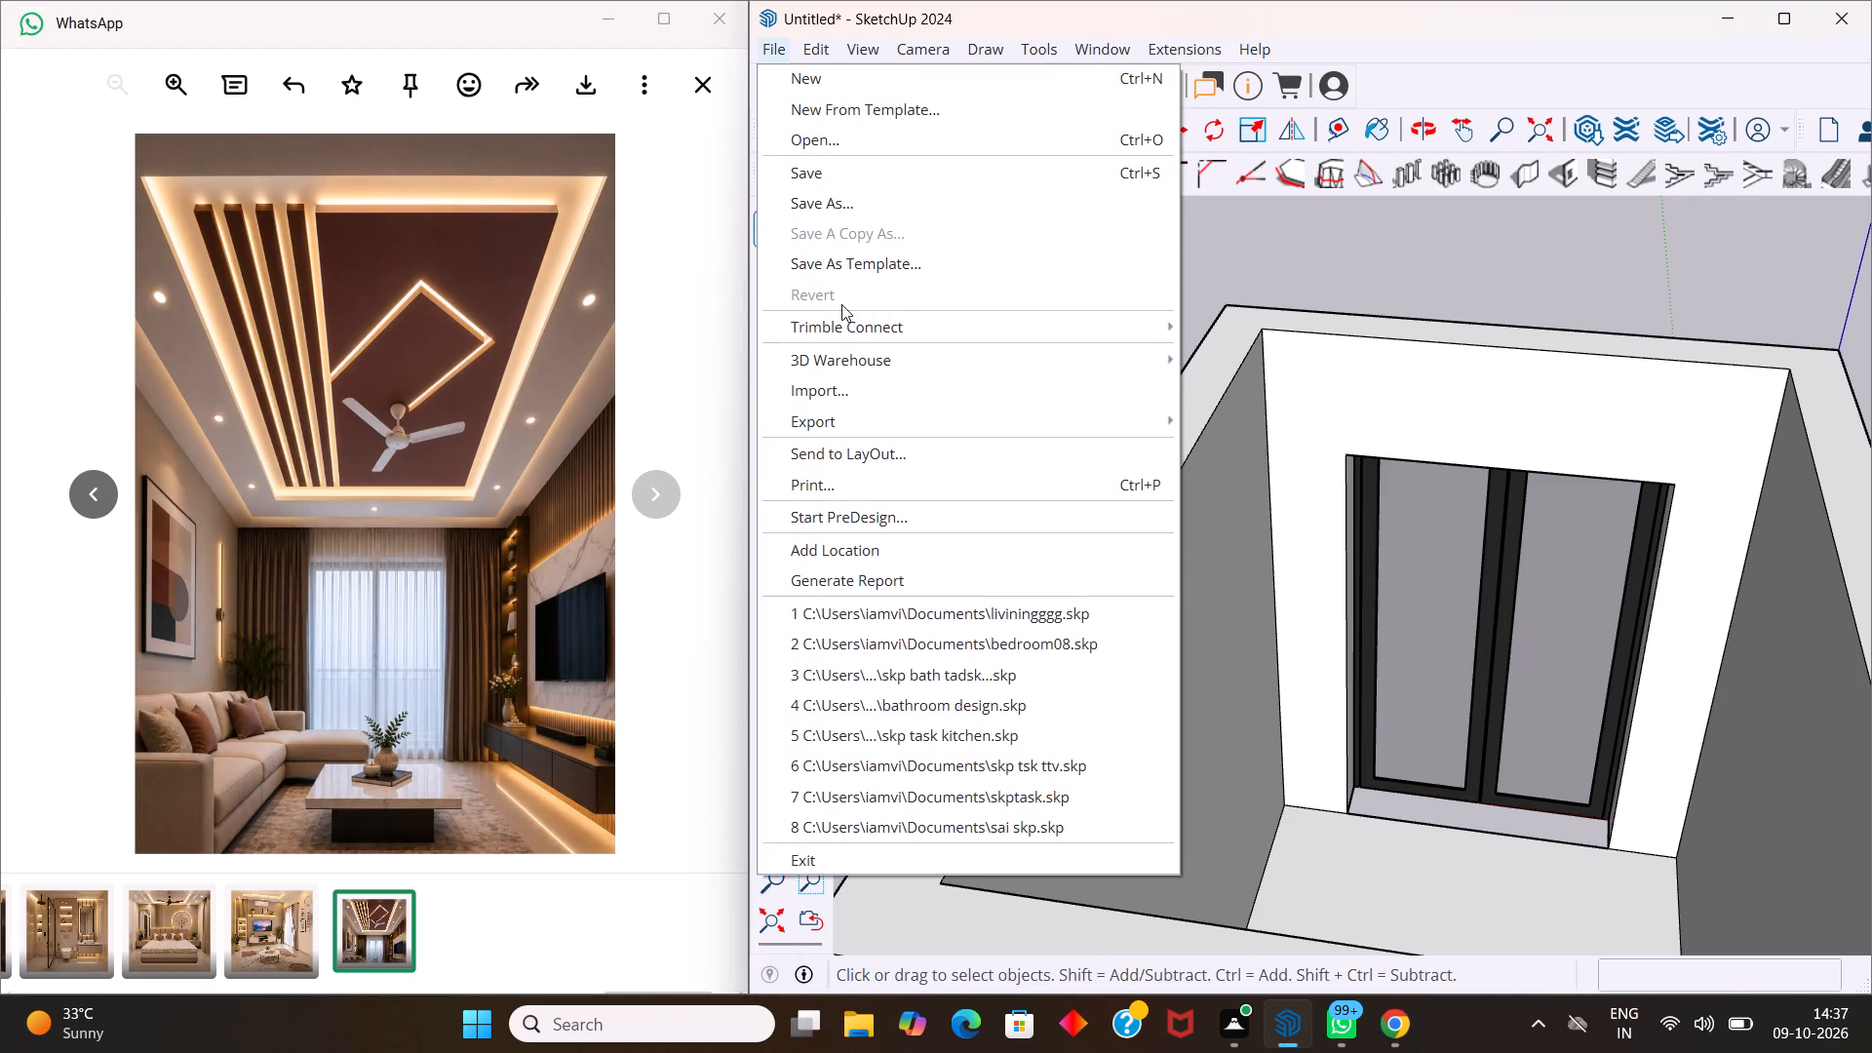
left_click(834, 382)
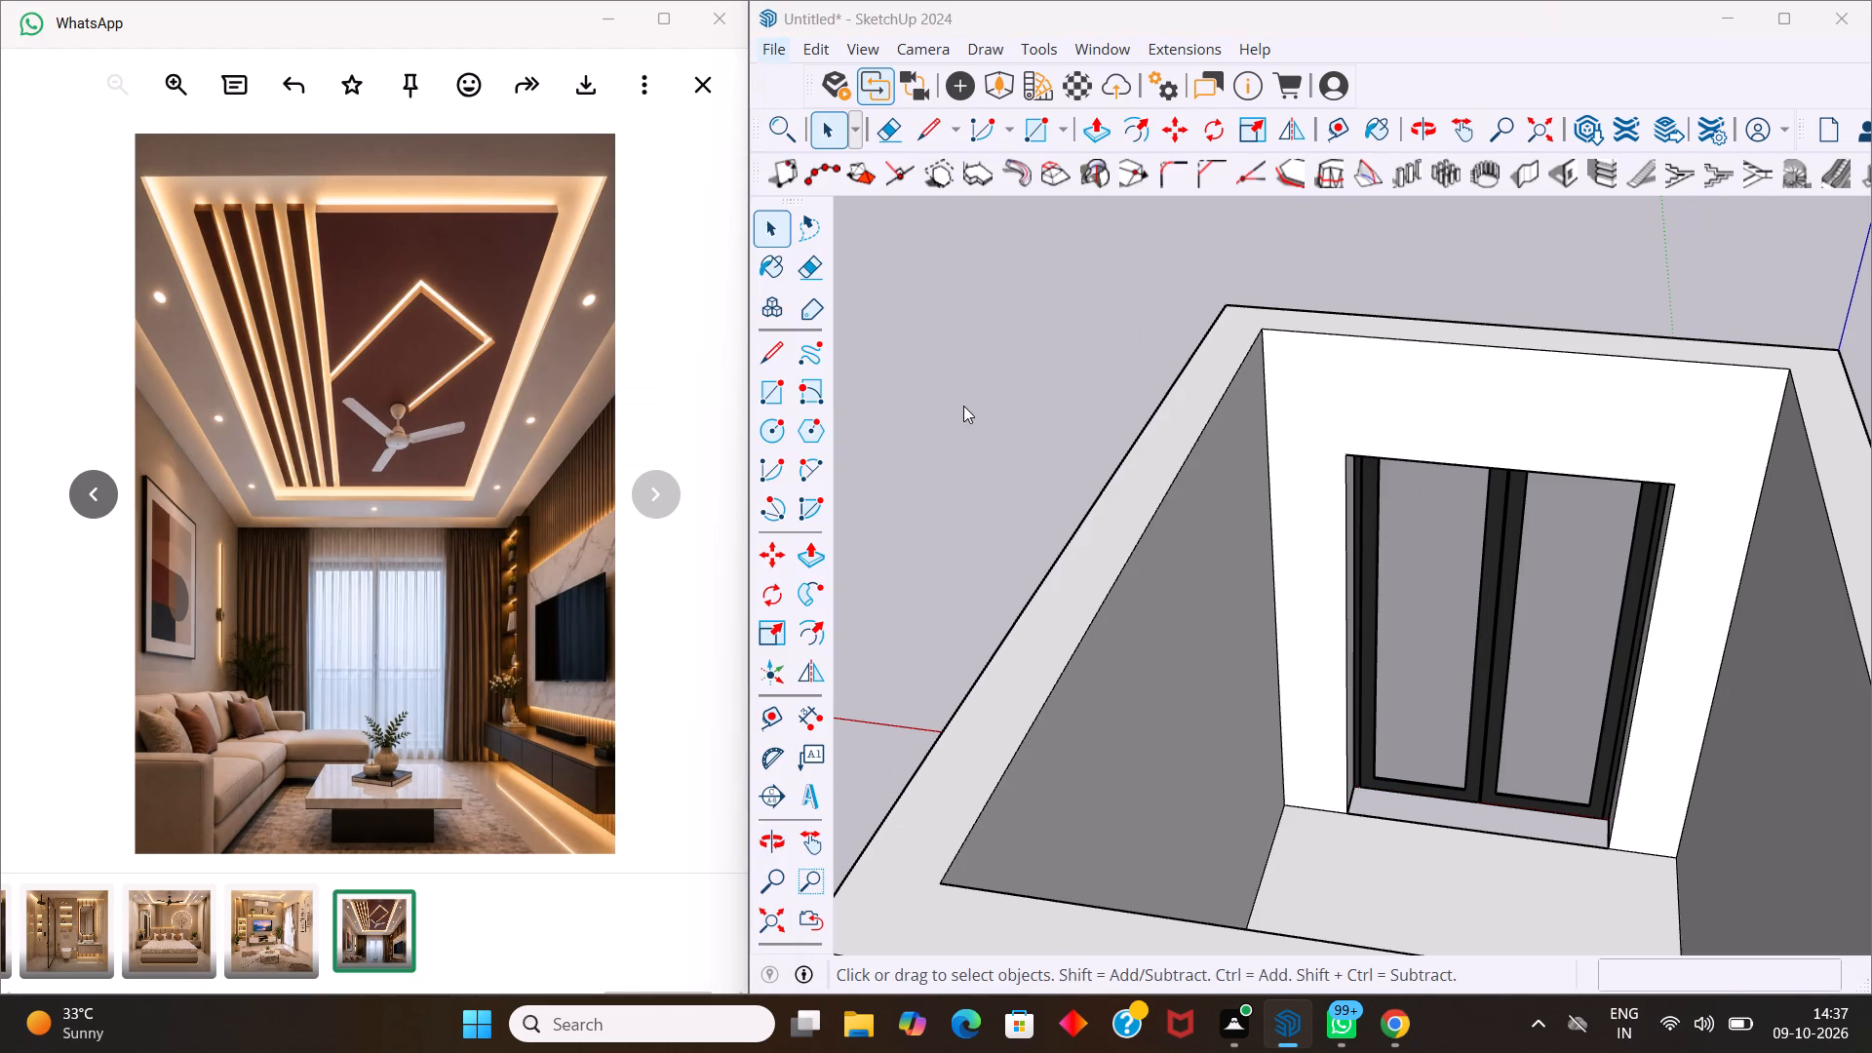
left_click(1048, 266)
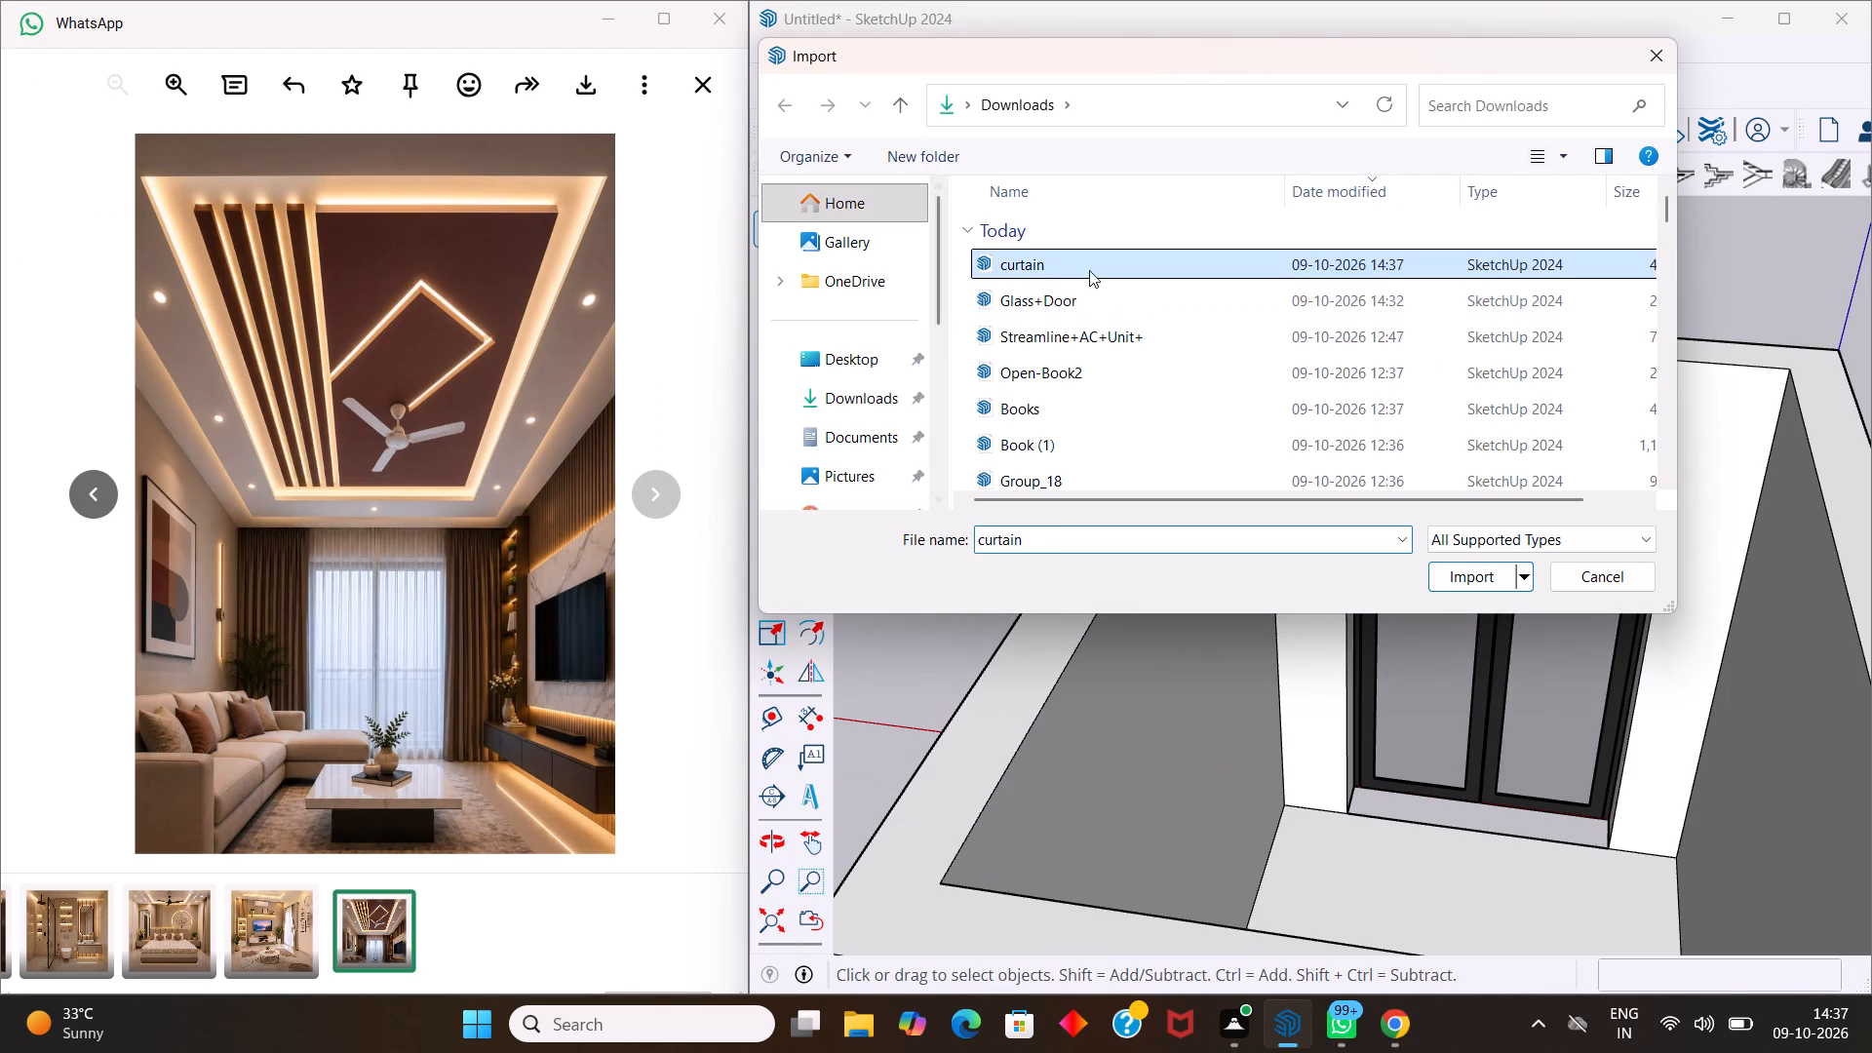
left_click(1492, 574)
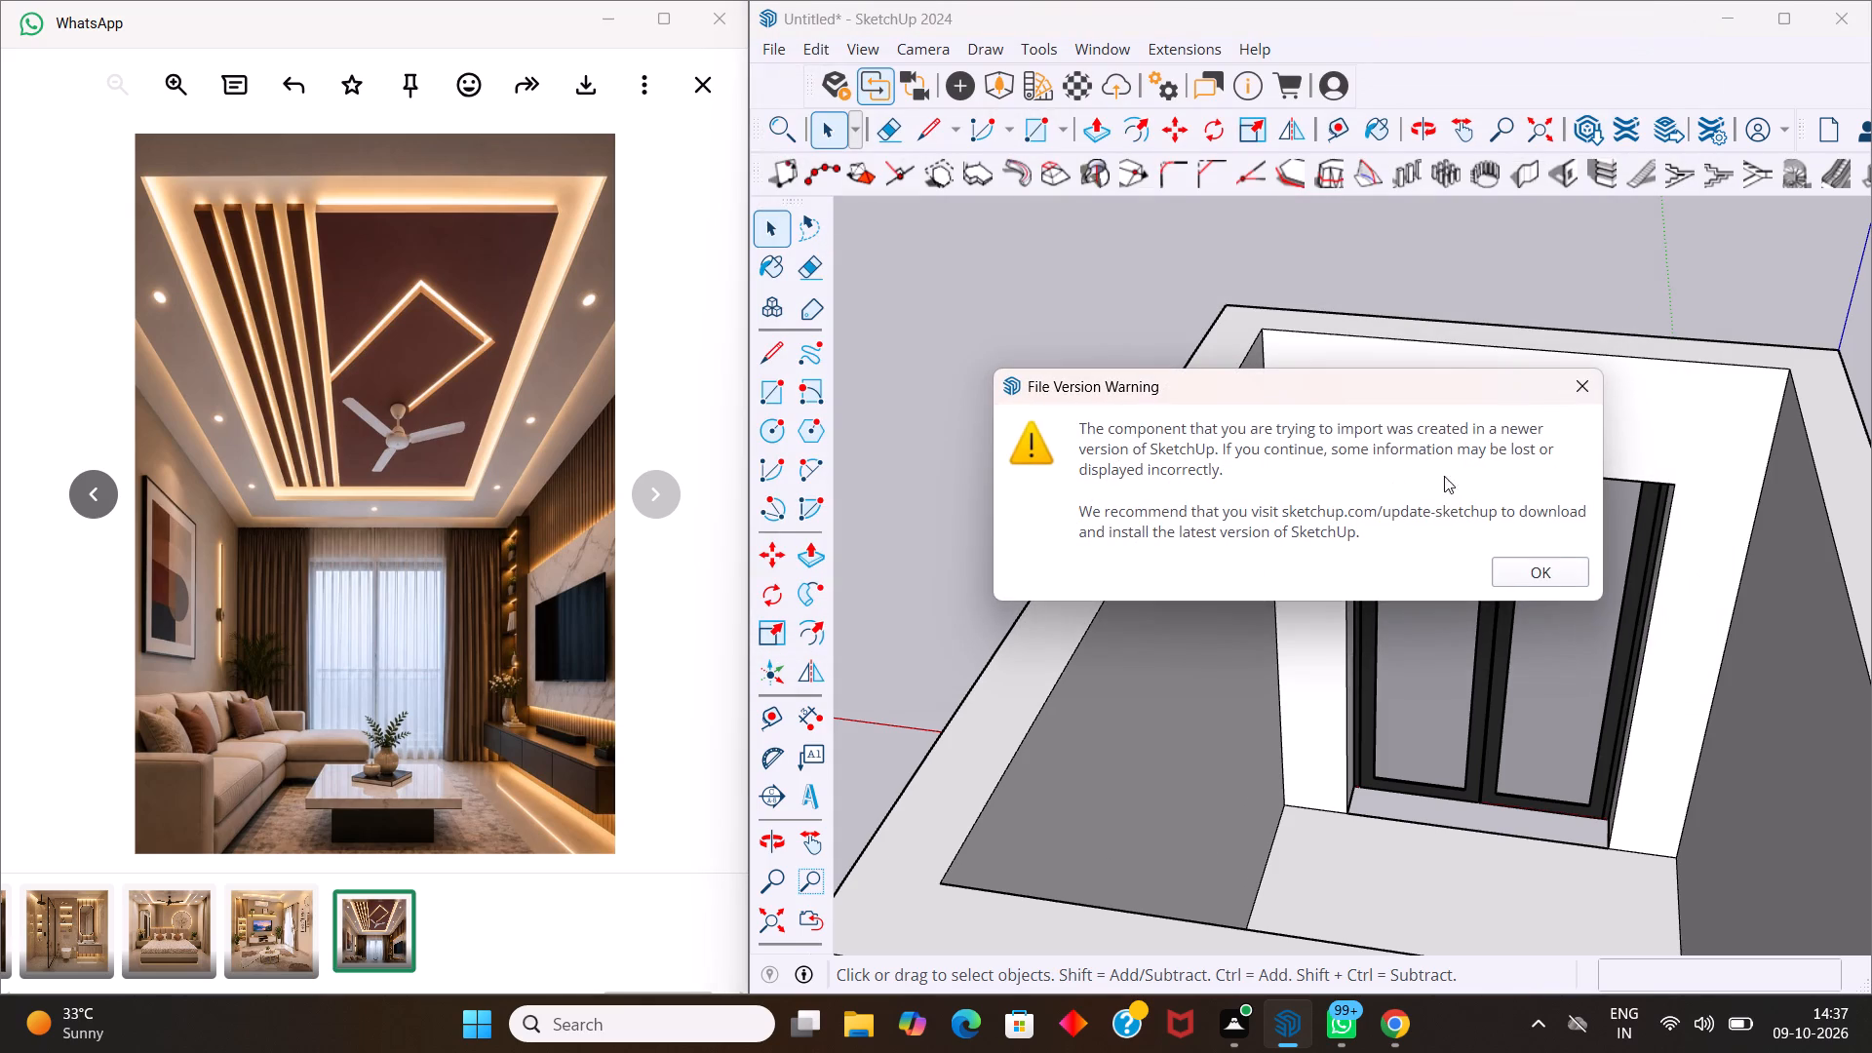
left_click(1550, 565)
scroll(1390, 583, "down", 9)
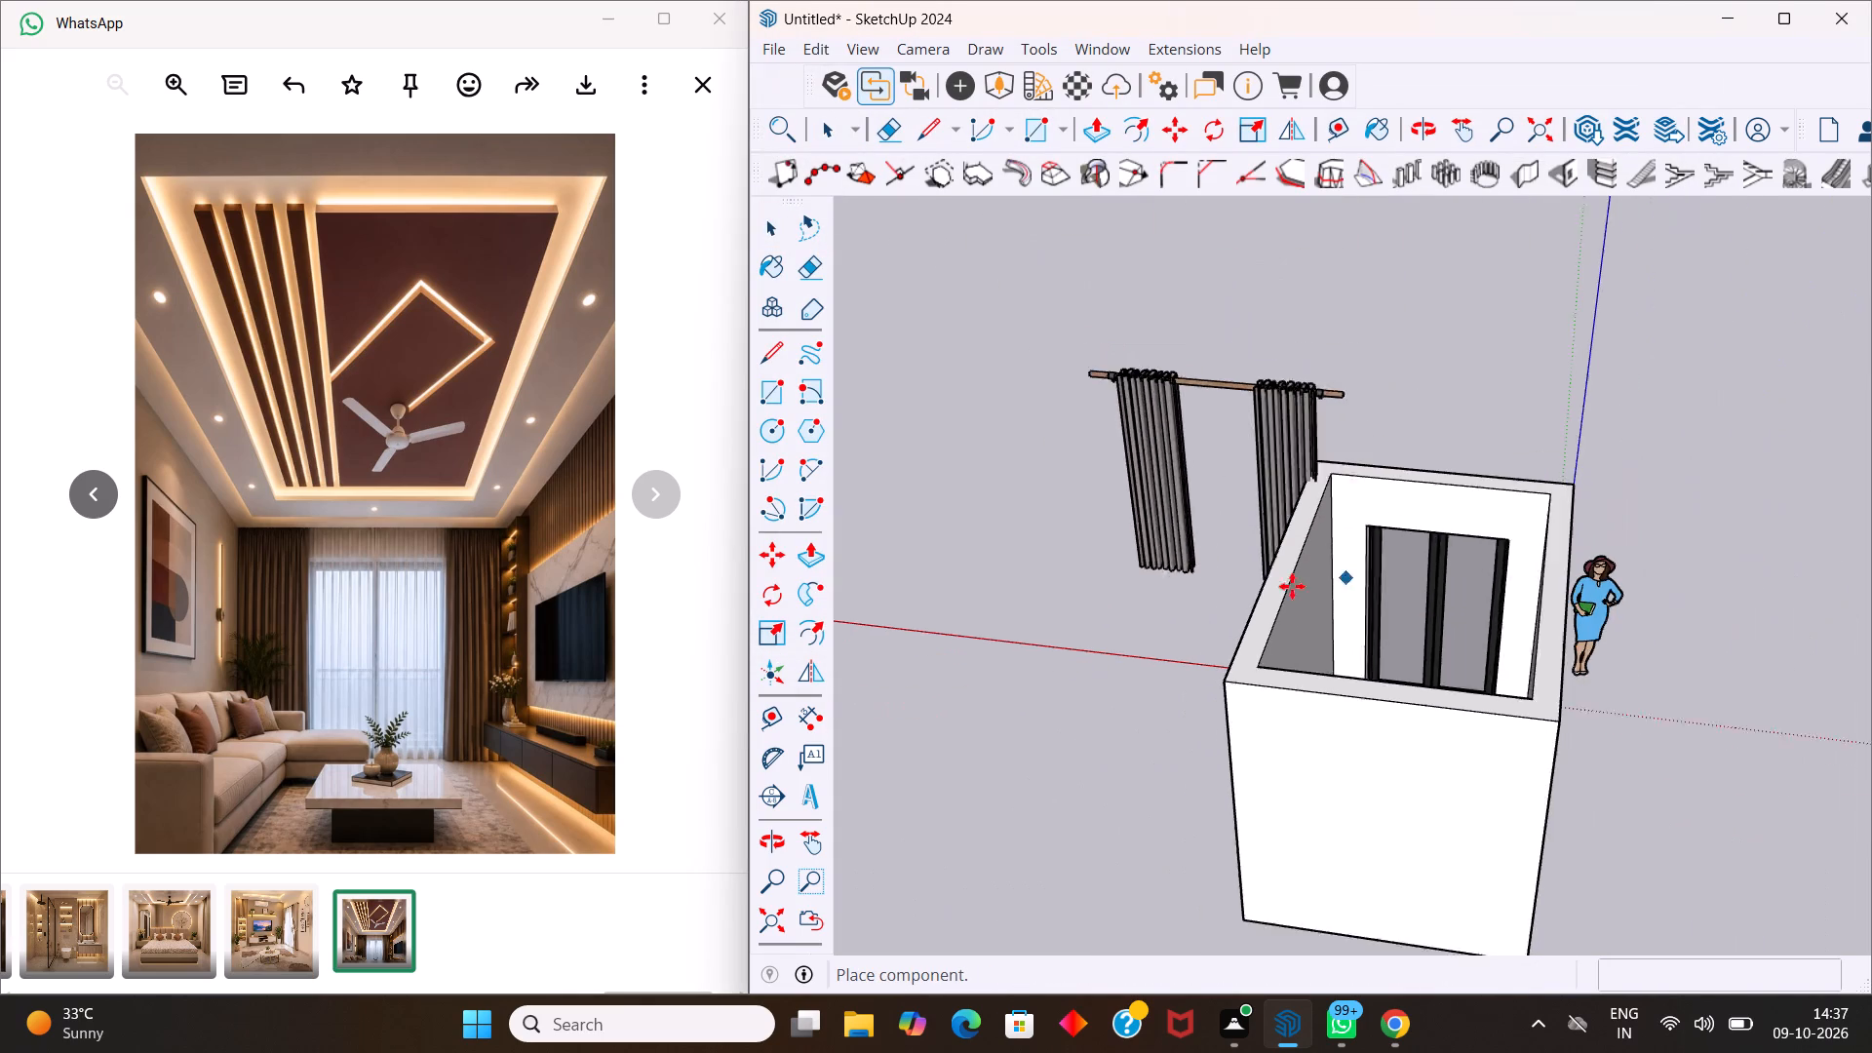
scroll(1292, 586, "down", 1)
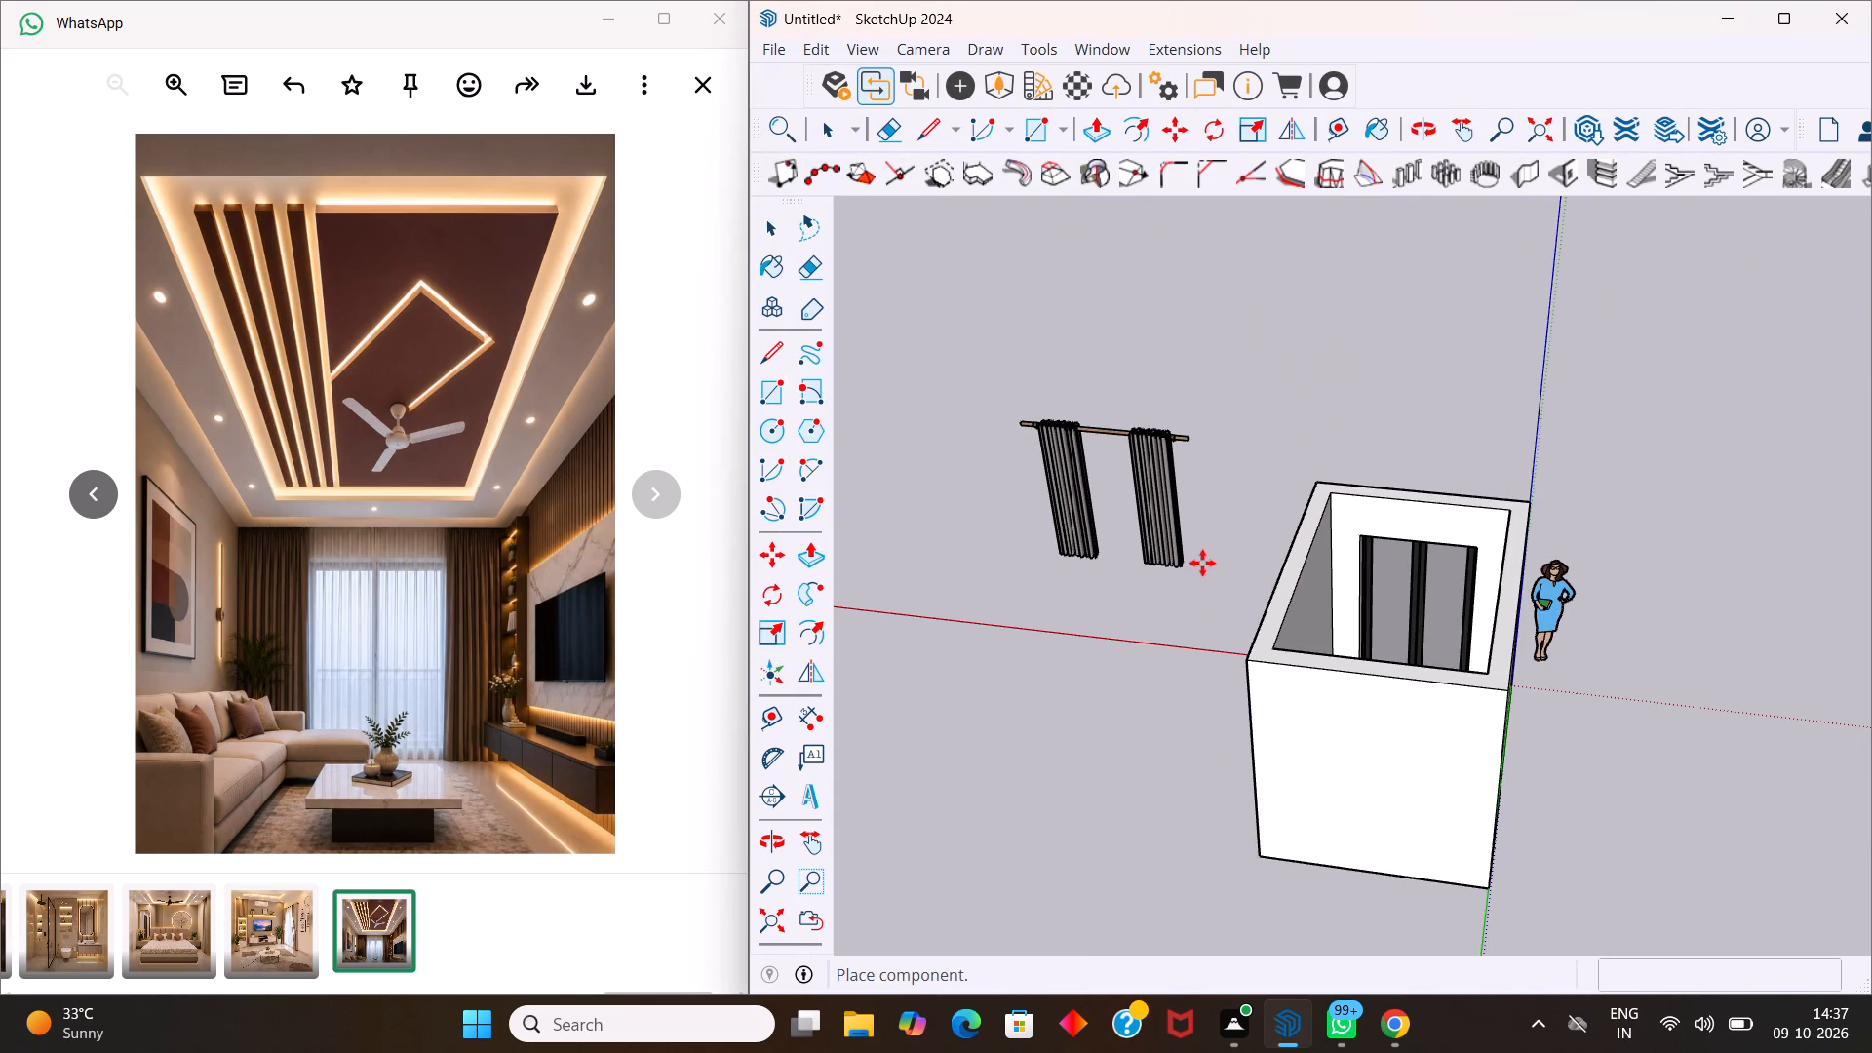
left_click(1202, 563)
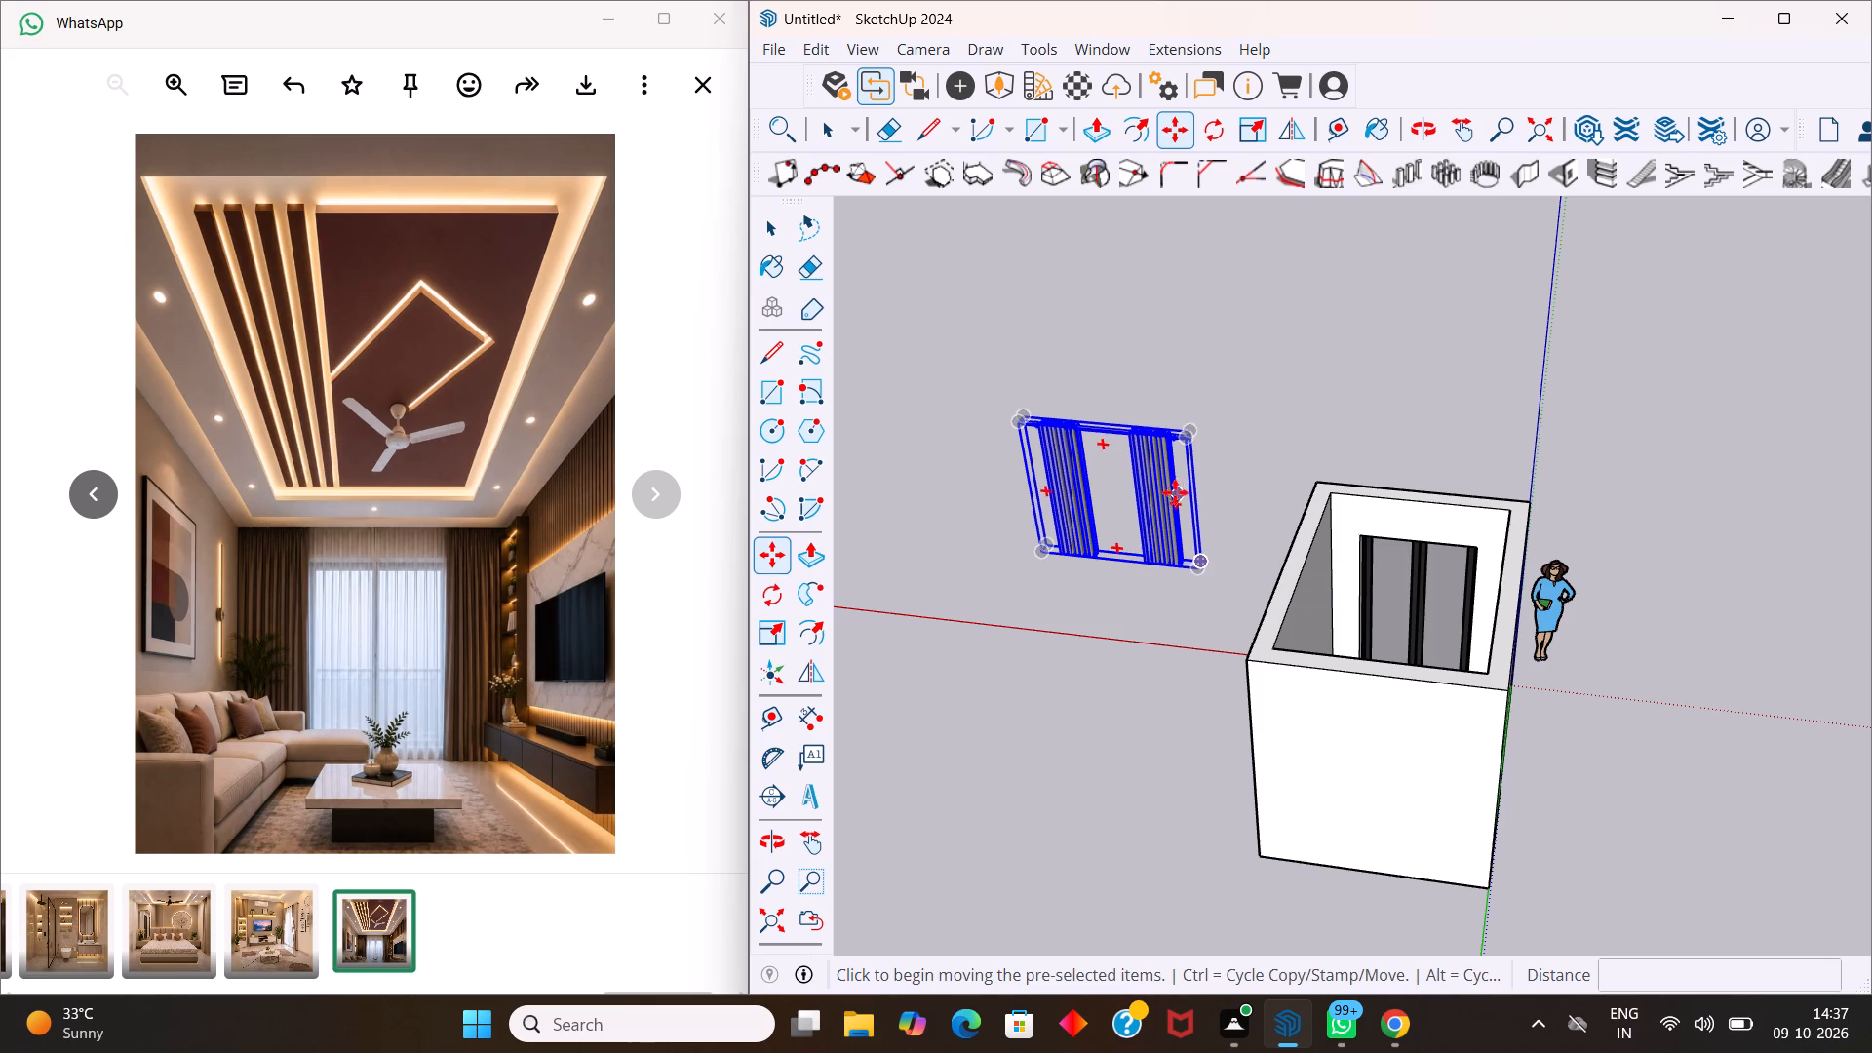
Reposition the imported curtain slightly beside the room and scale it down uniformly from its upper corner.
key("s")
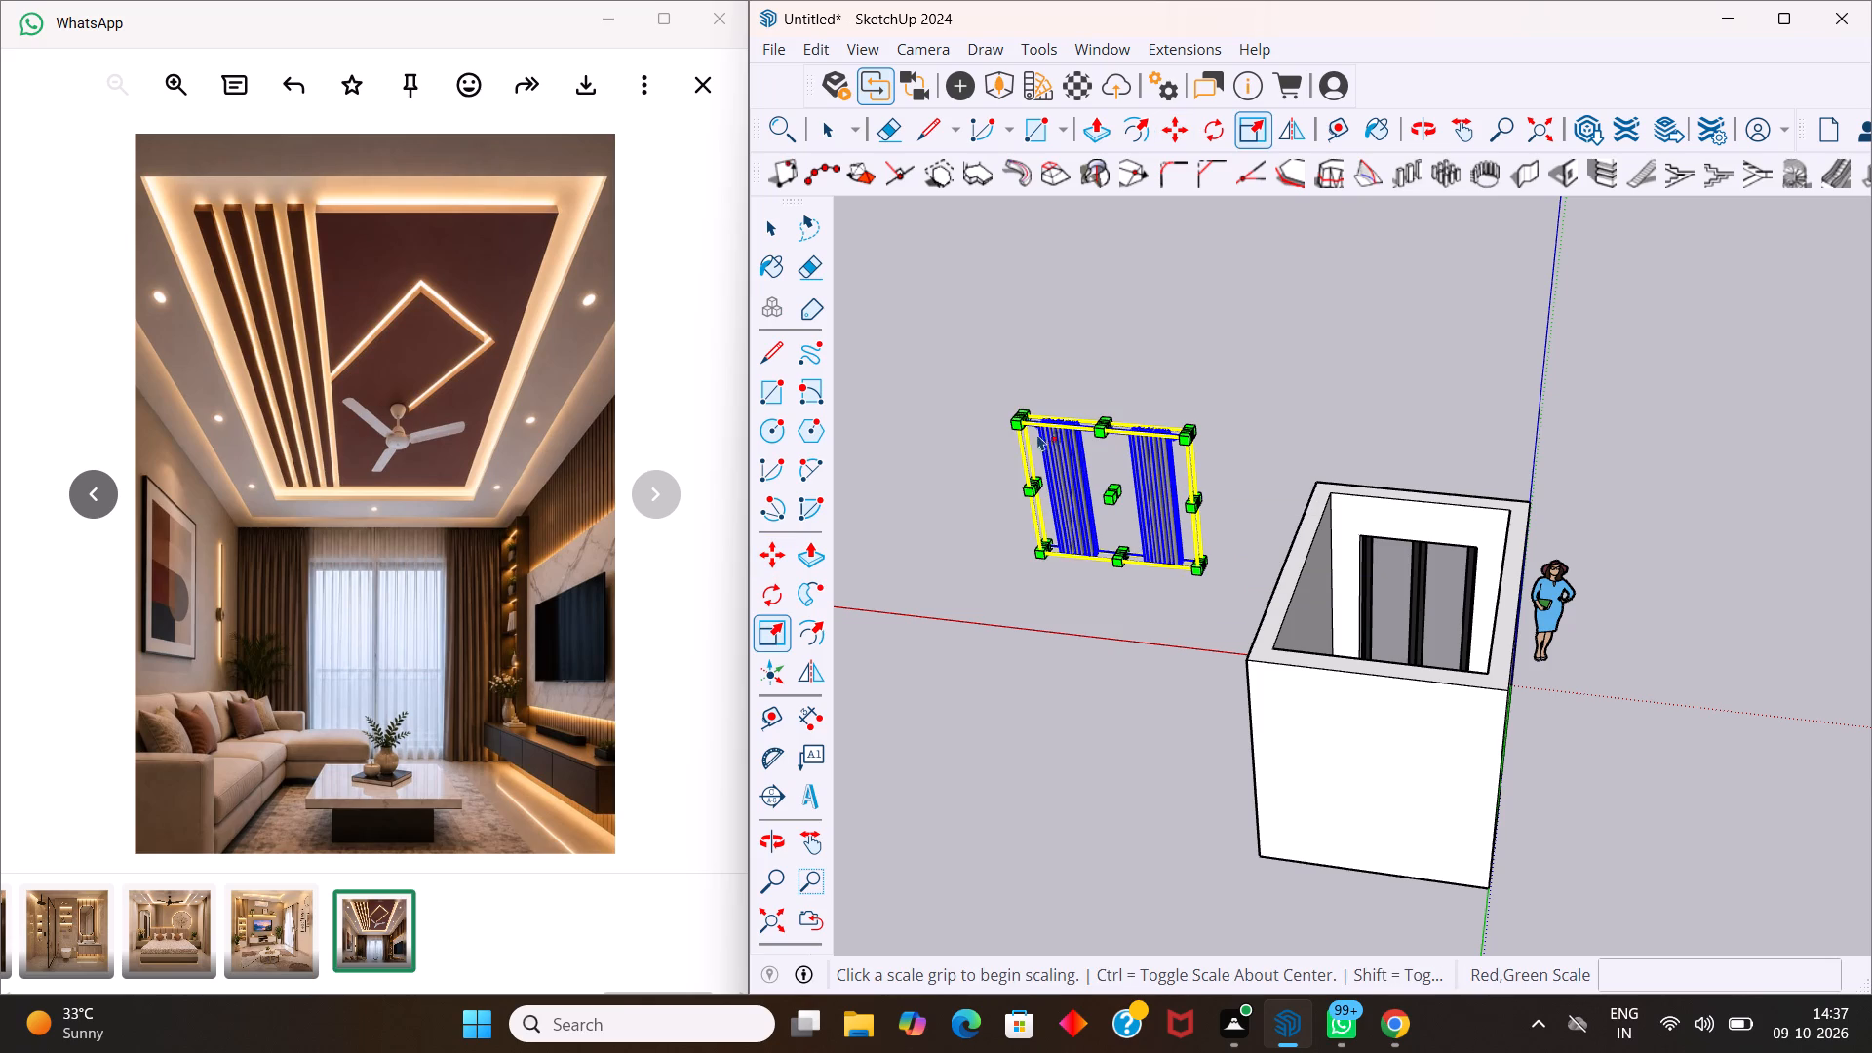
scroll(1031, 422, "up", 2)
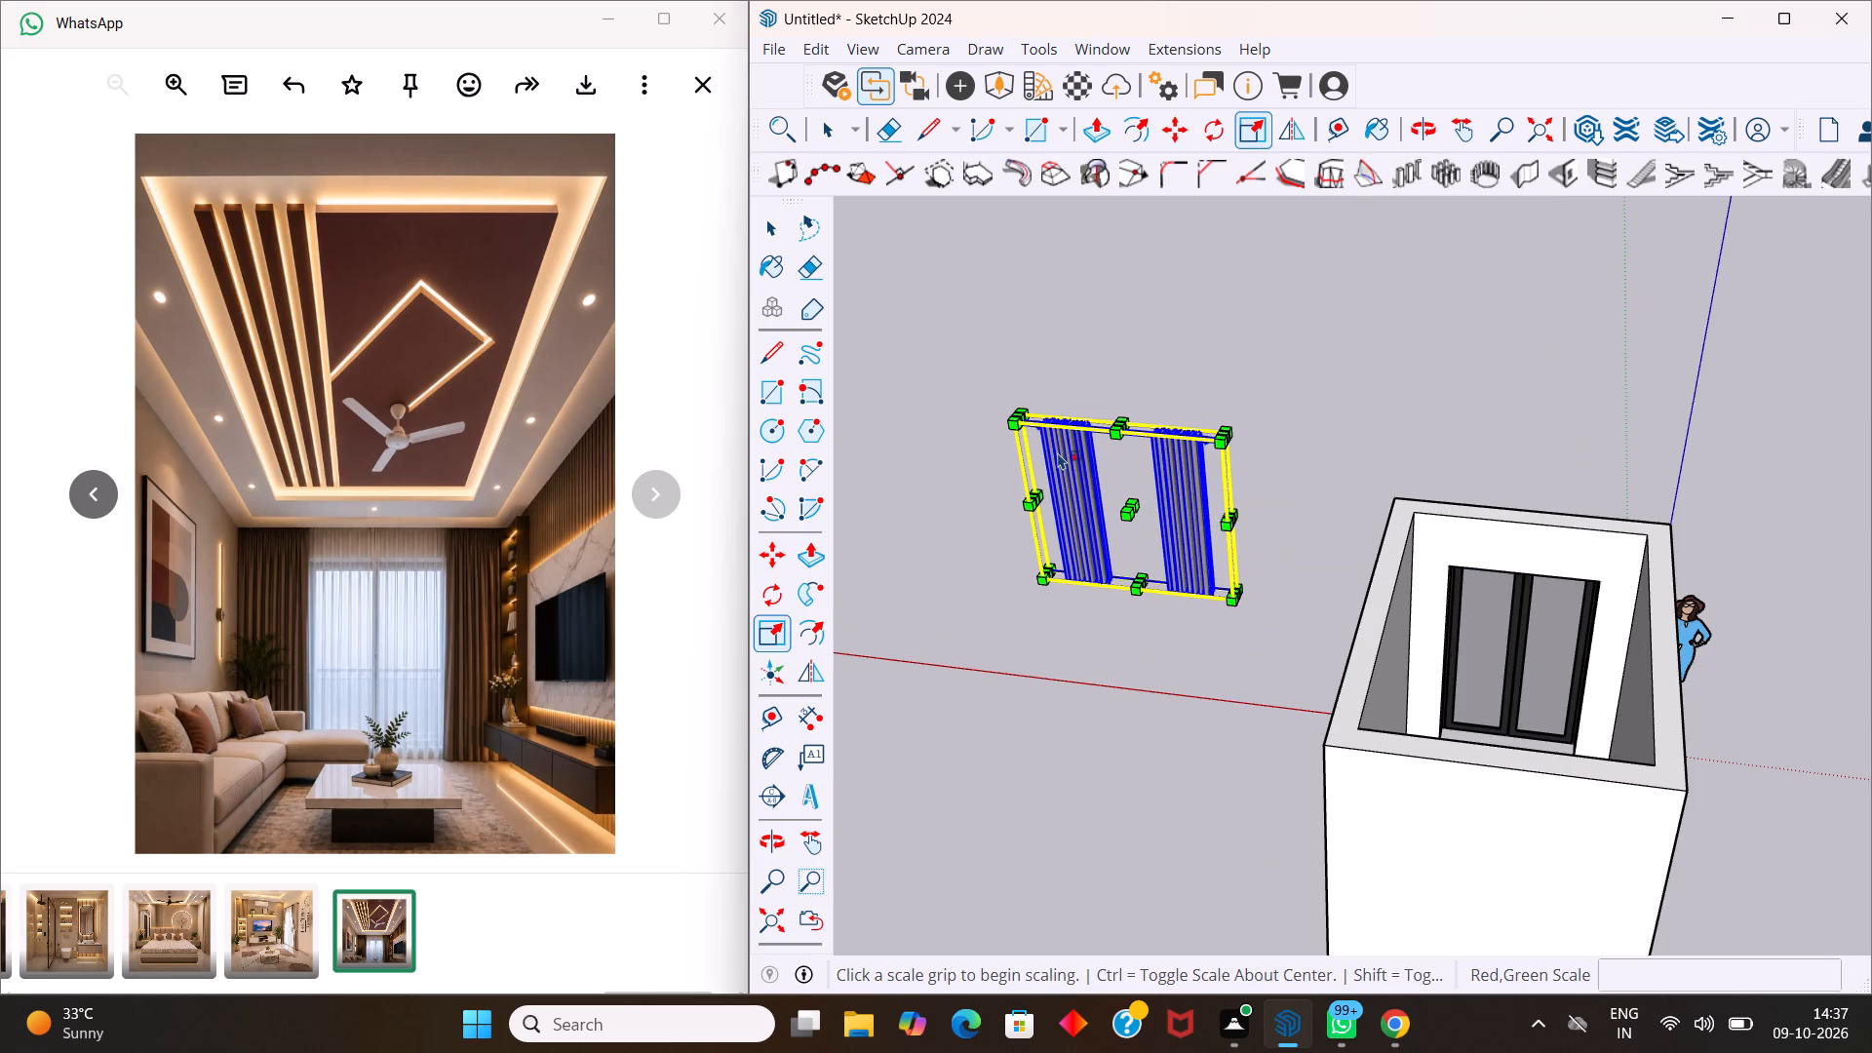
key("m")
left_click(1020, 436)
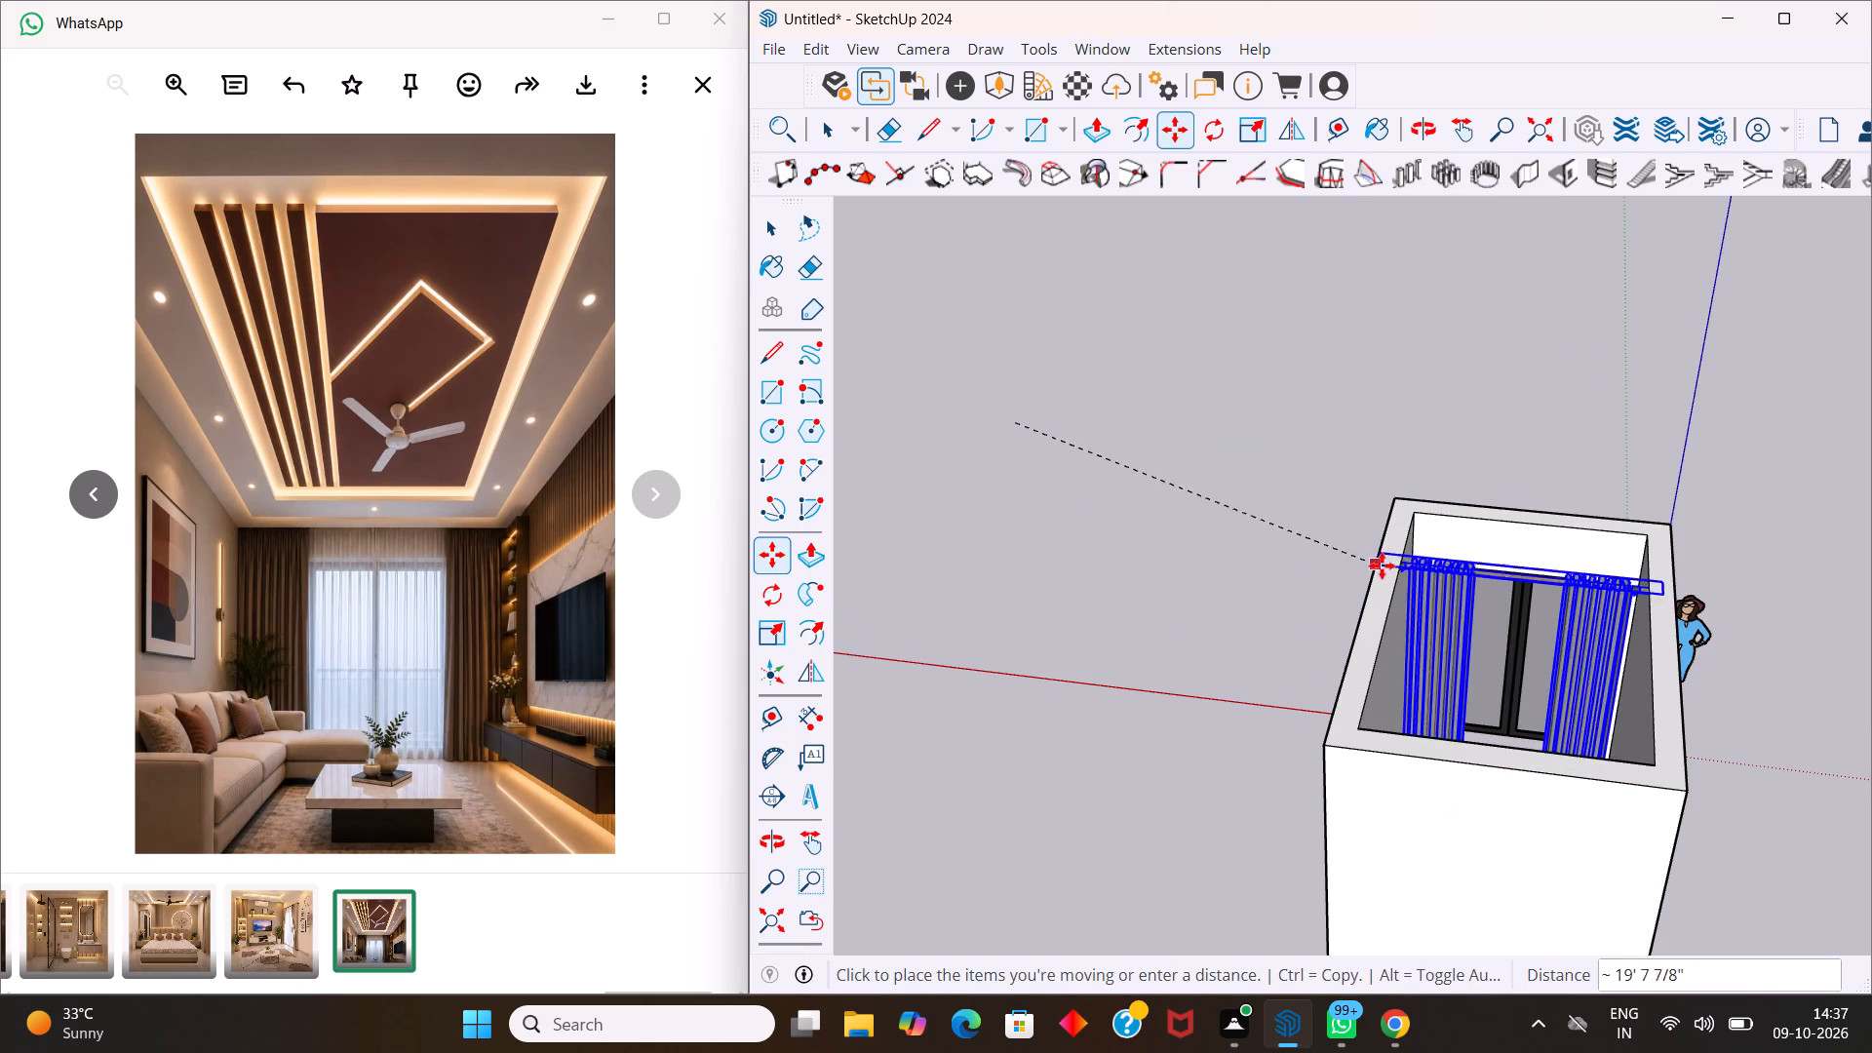
left_click(1067, 410)
key("s")
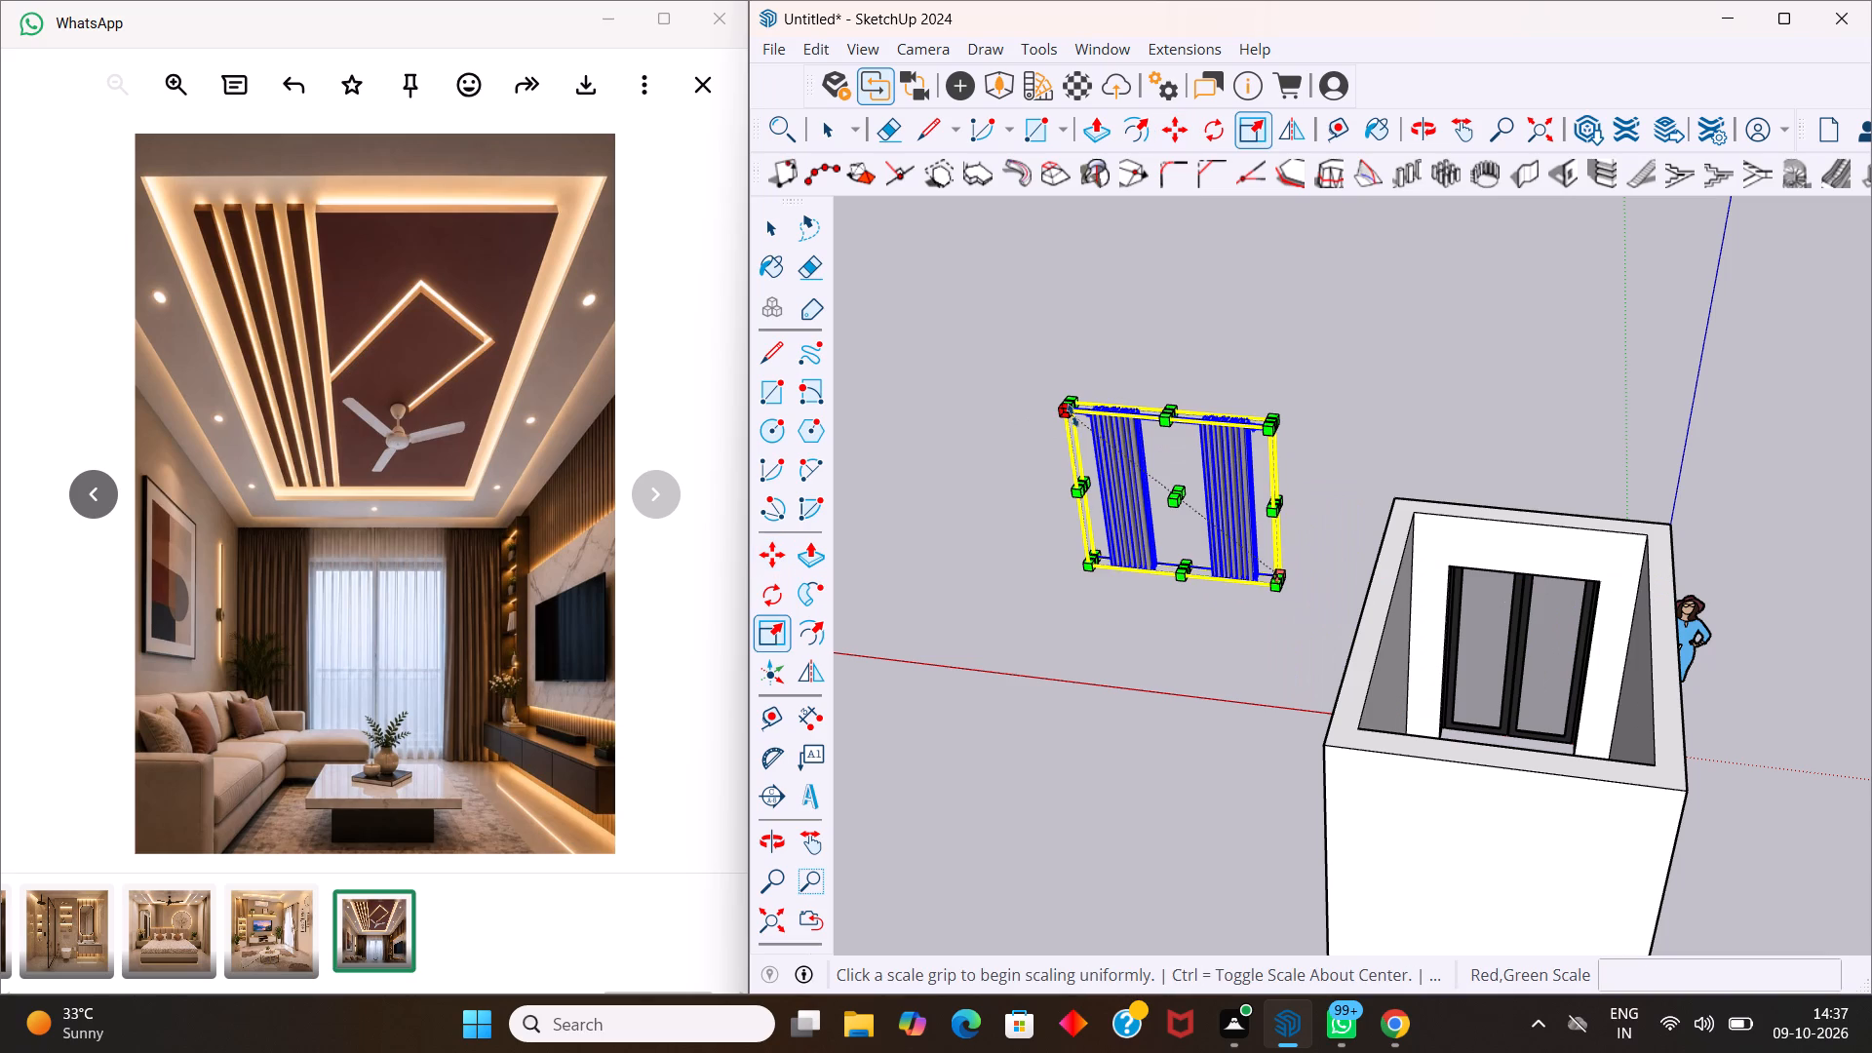
left_click_drag(1067, 414, 1142, 453)
Move the curtain by its top rod about 13' 8" into the room against the glass door wall.
scroll(1143, 453, "up", 4)
key("m")
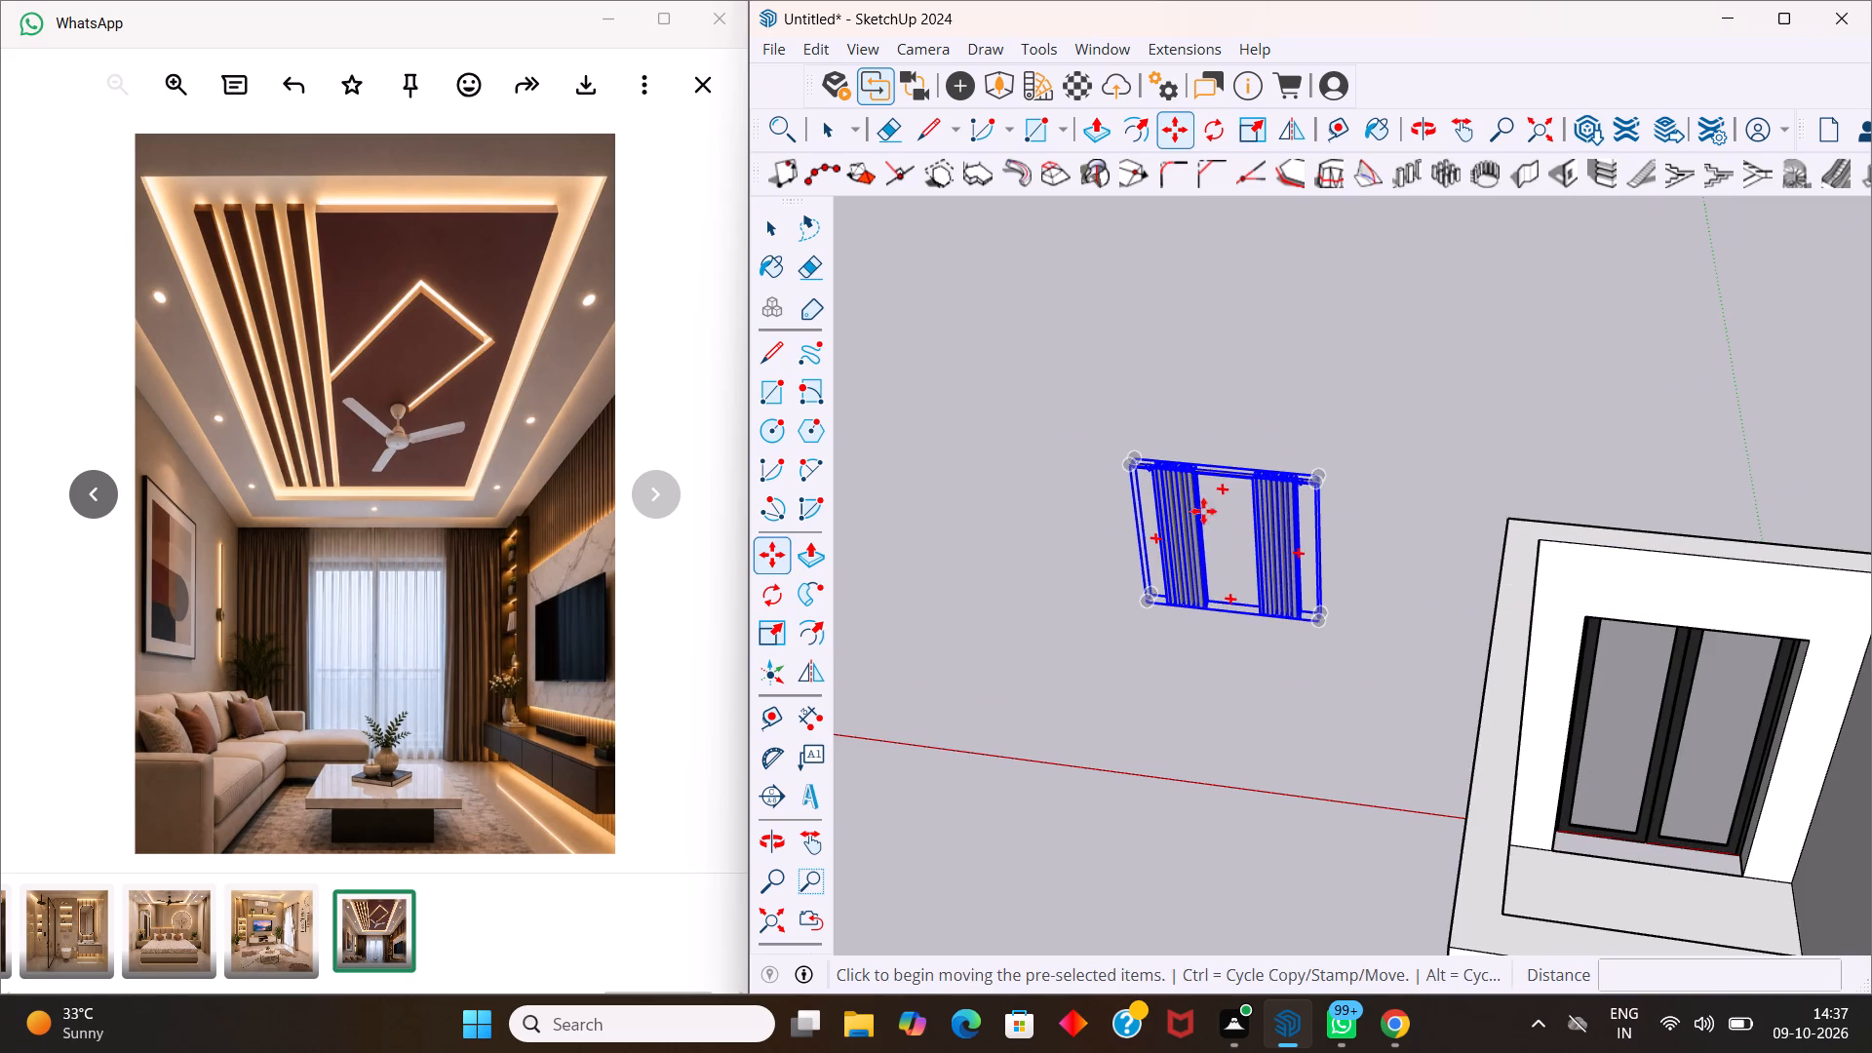
left_click(1211, 480)
scroll(1680, 643, "up", 1)
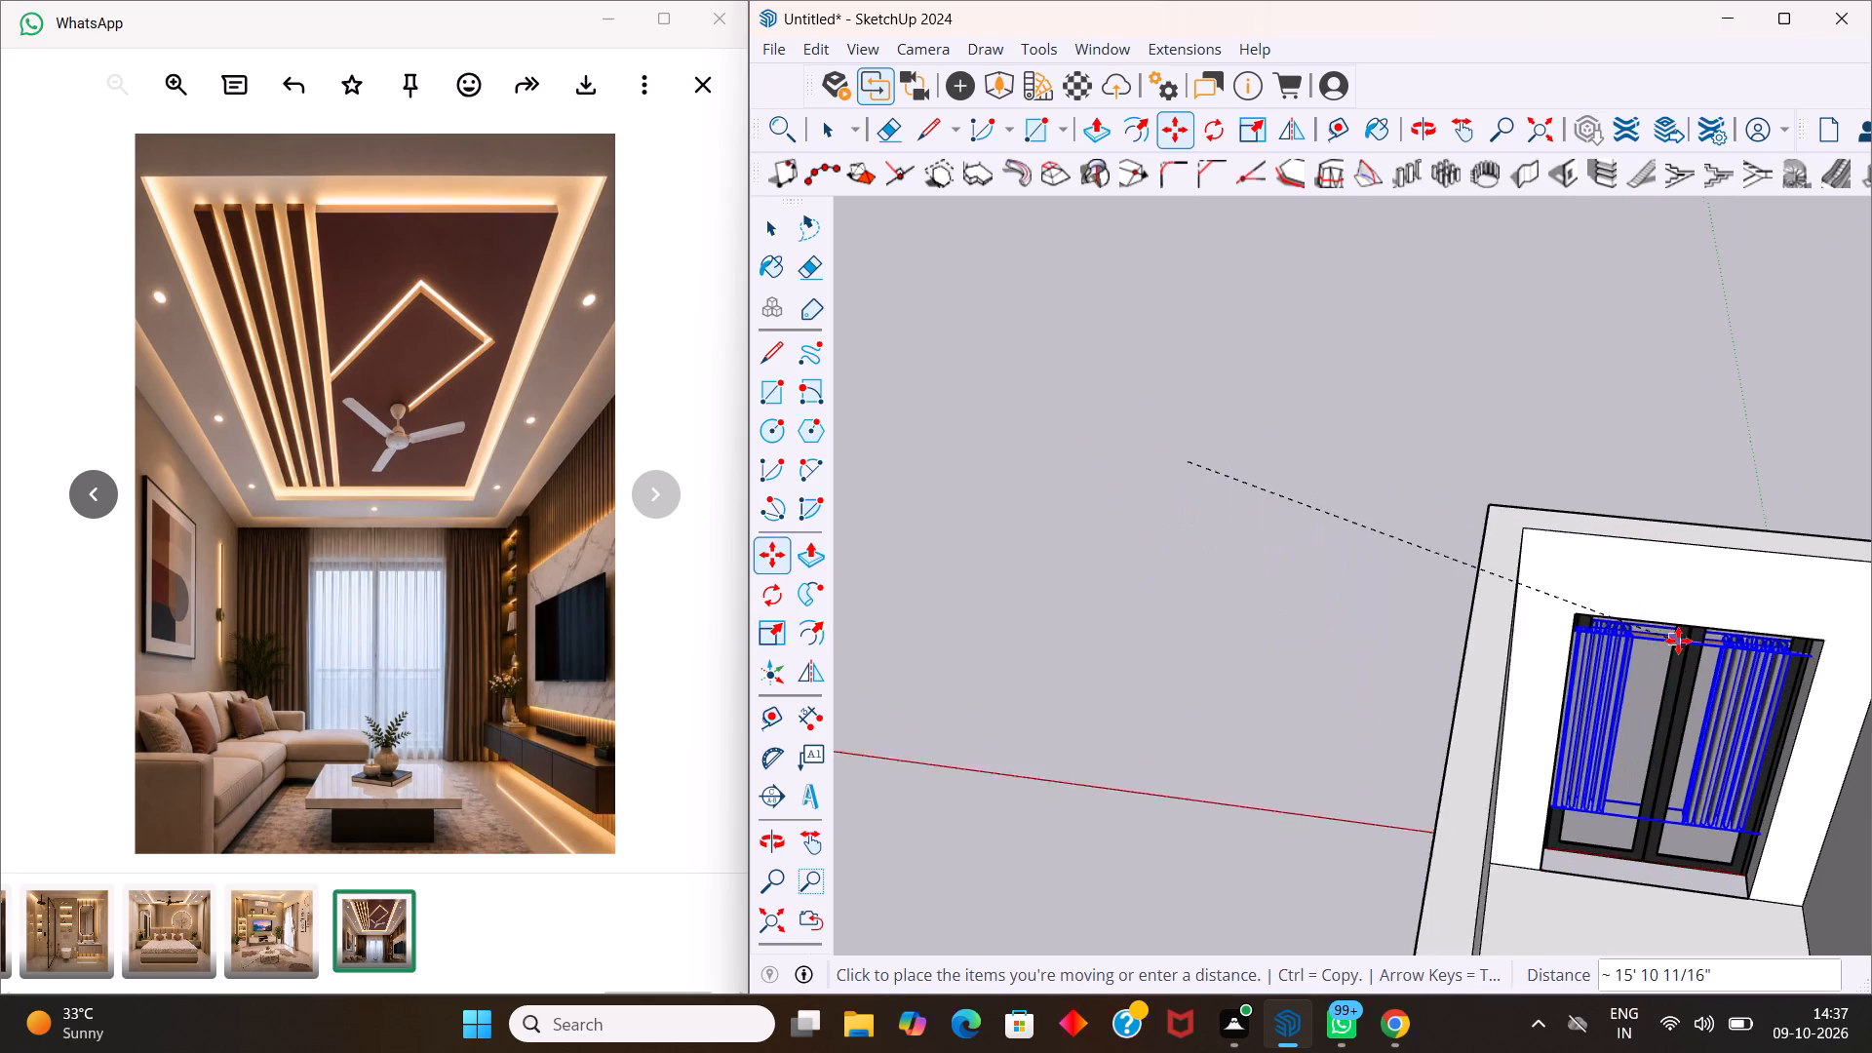
scroll(1678, 641, "up", 1)
middle_click_drag(1672, 606, 1508, 564)
scroll(1501, 547, "down", 6)
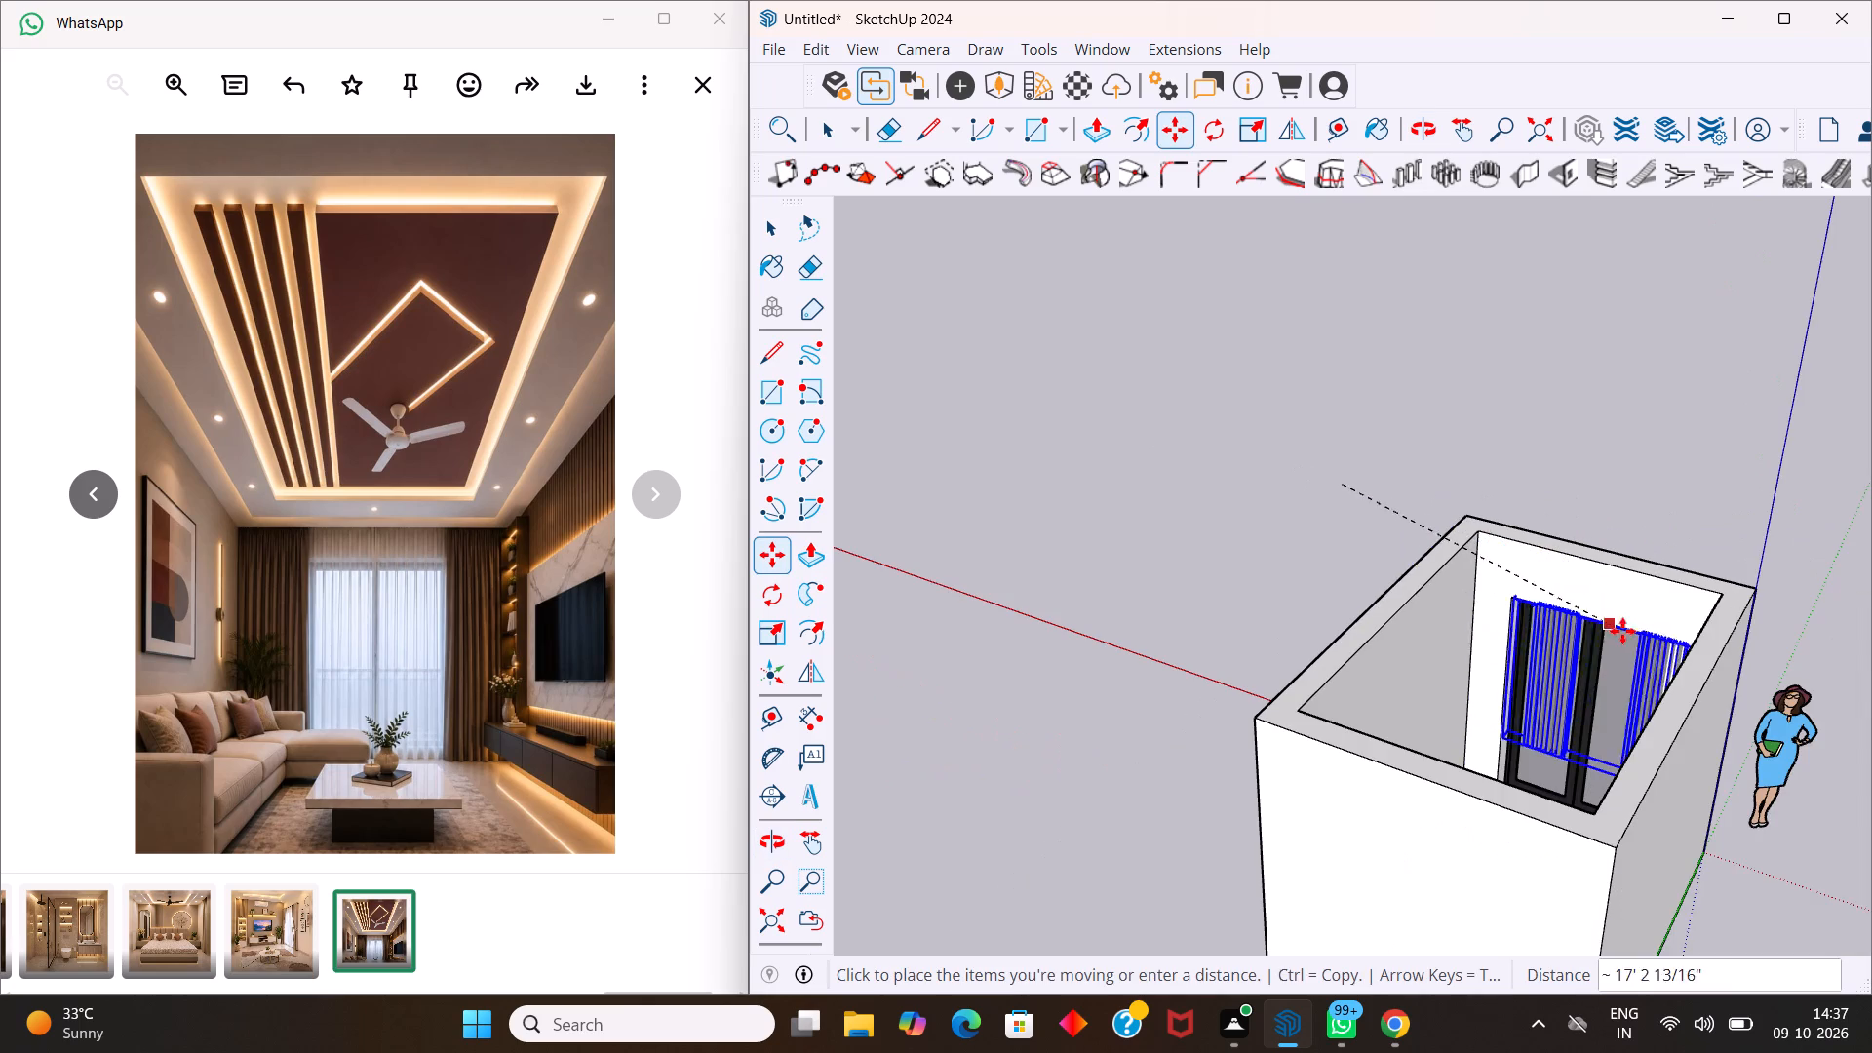
middle_click_drag(1623, 635, 1648, 885)
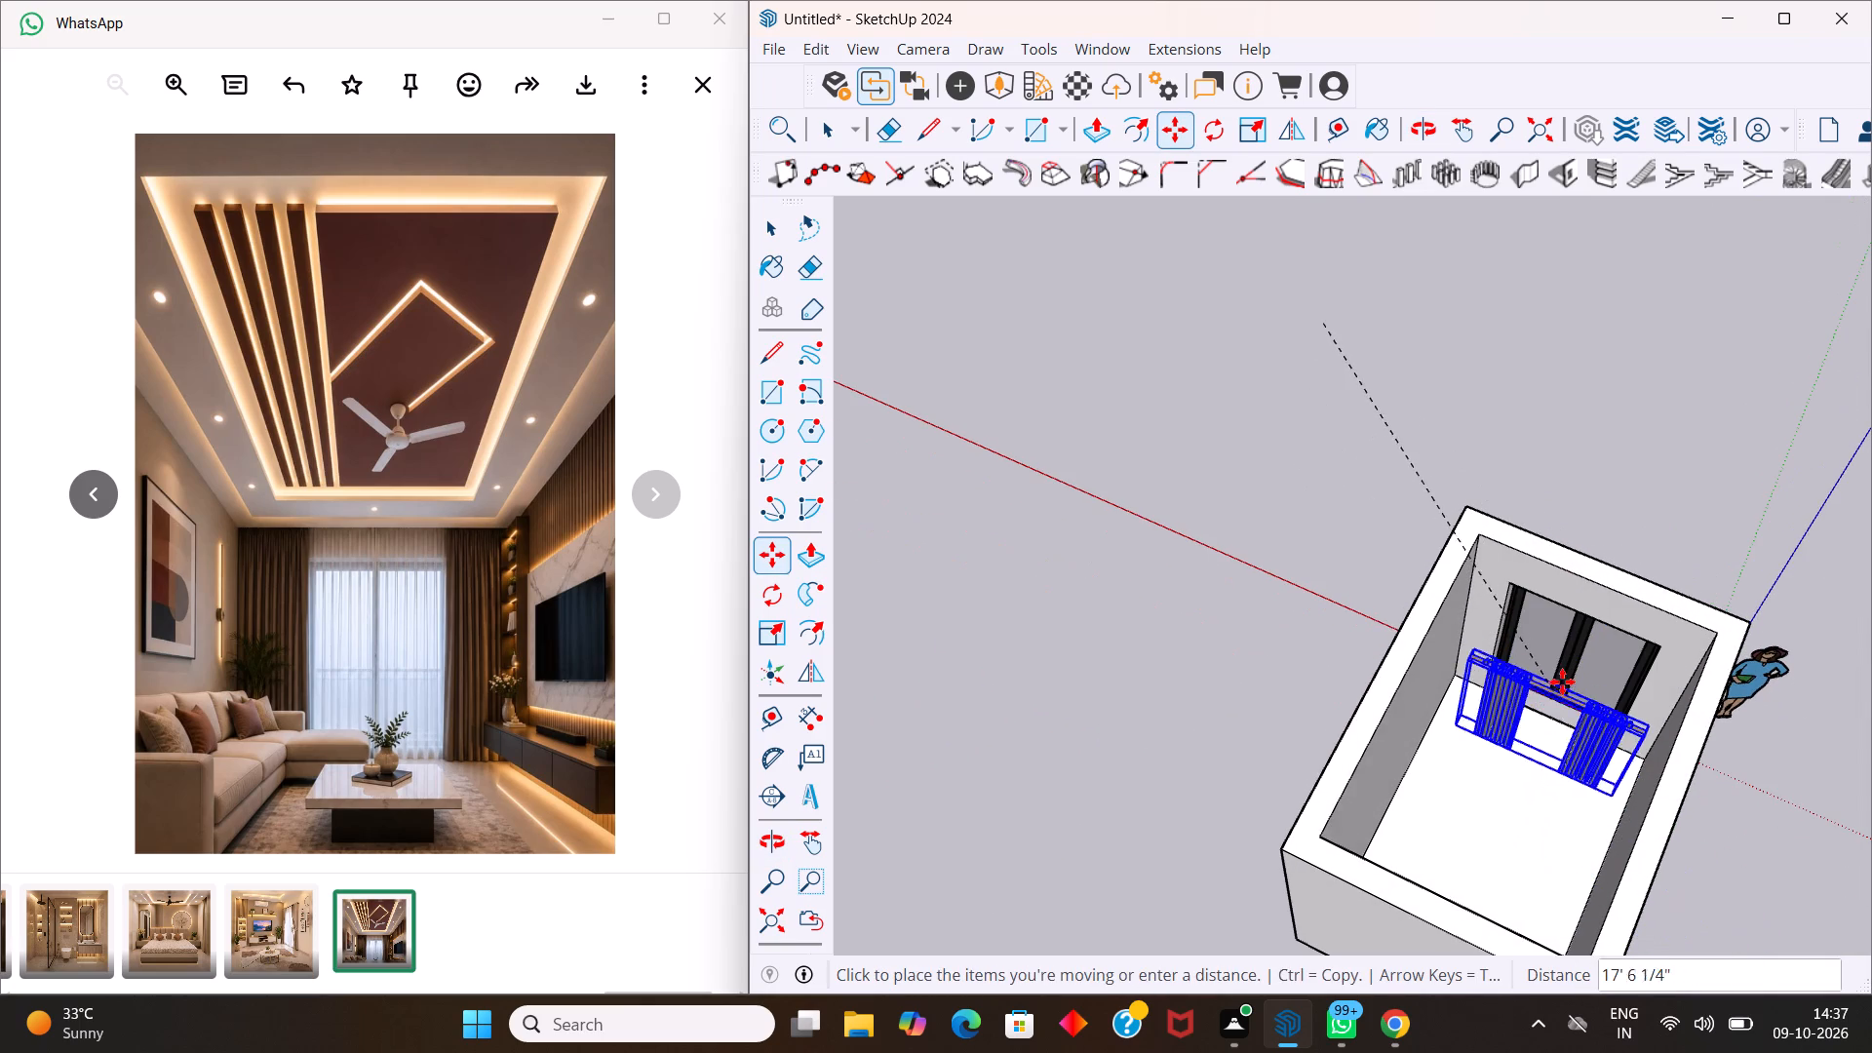
scroll(1577, 619, "up", 3)
middle_click_drag(1563, 668, 1506, 848)
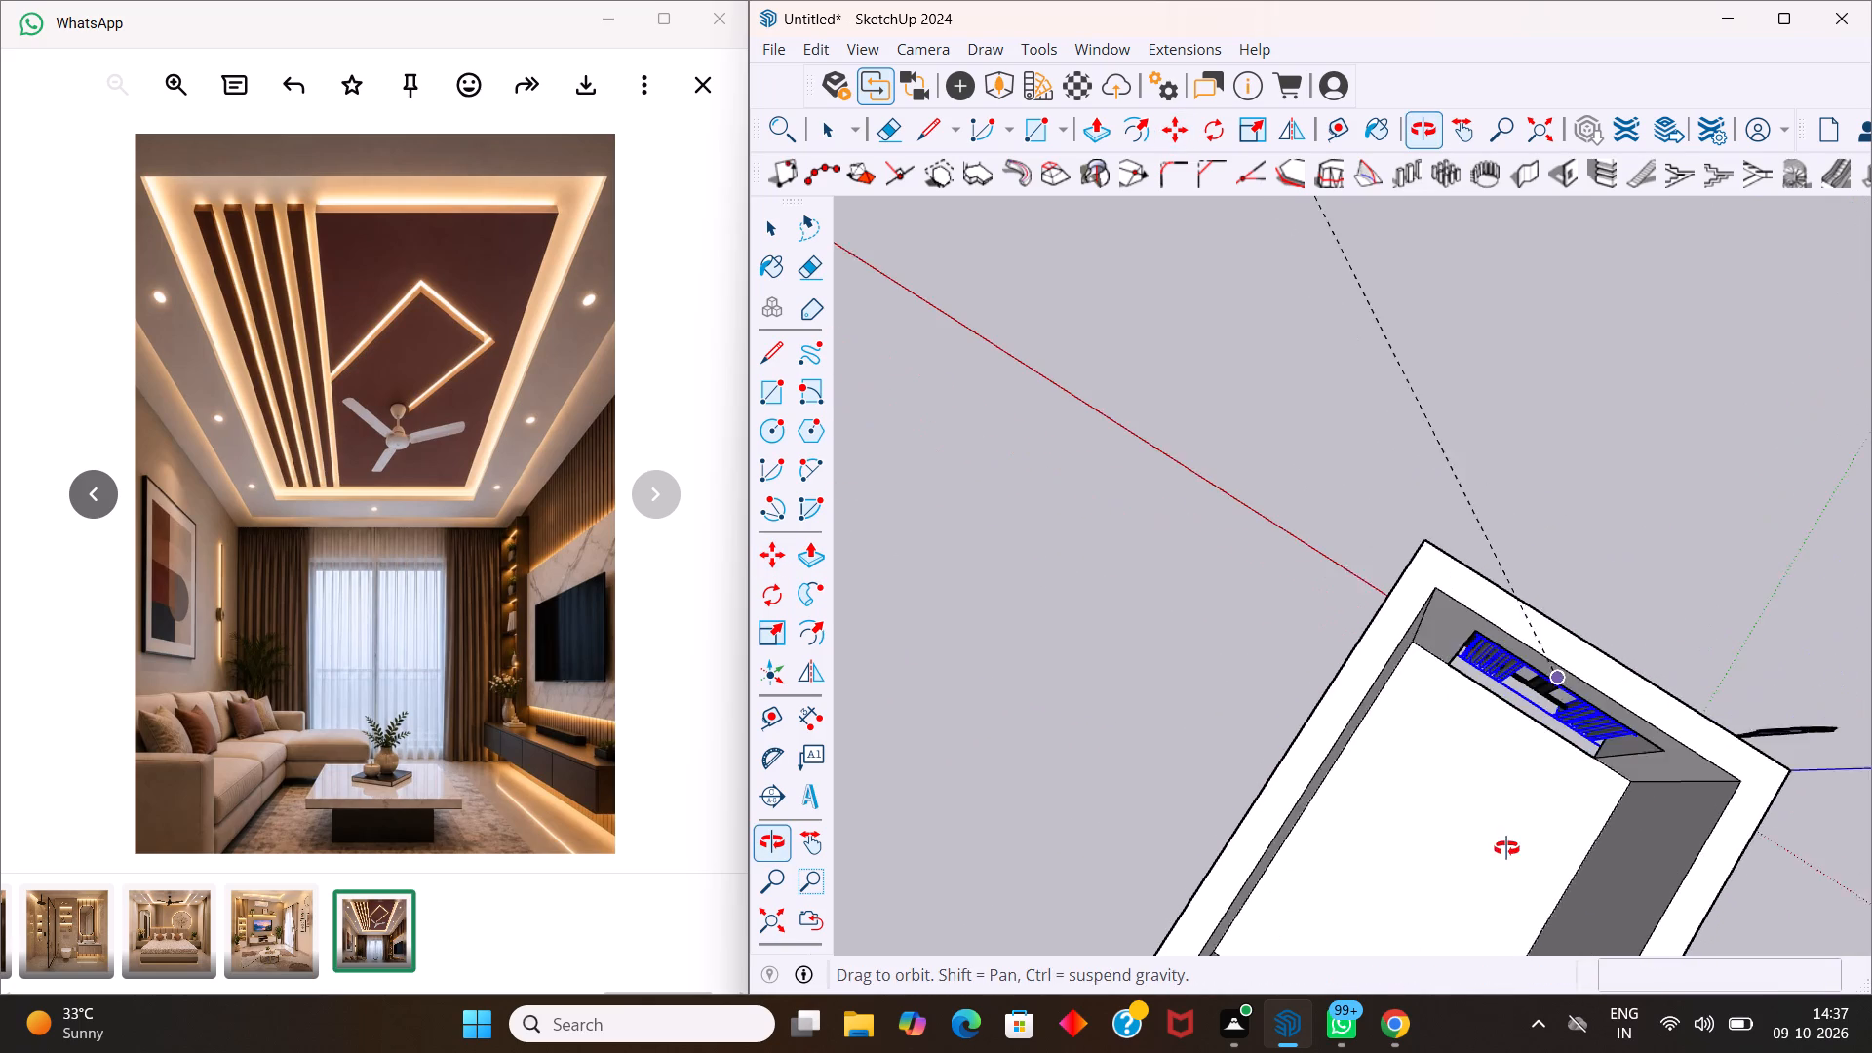
middle_click_drag(1506, 848, 1504, 841)
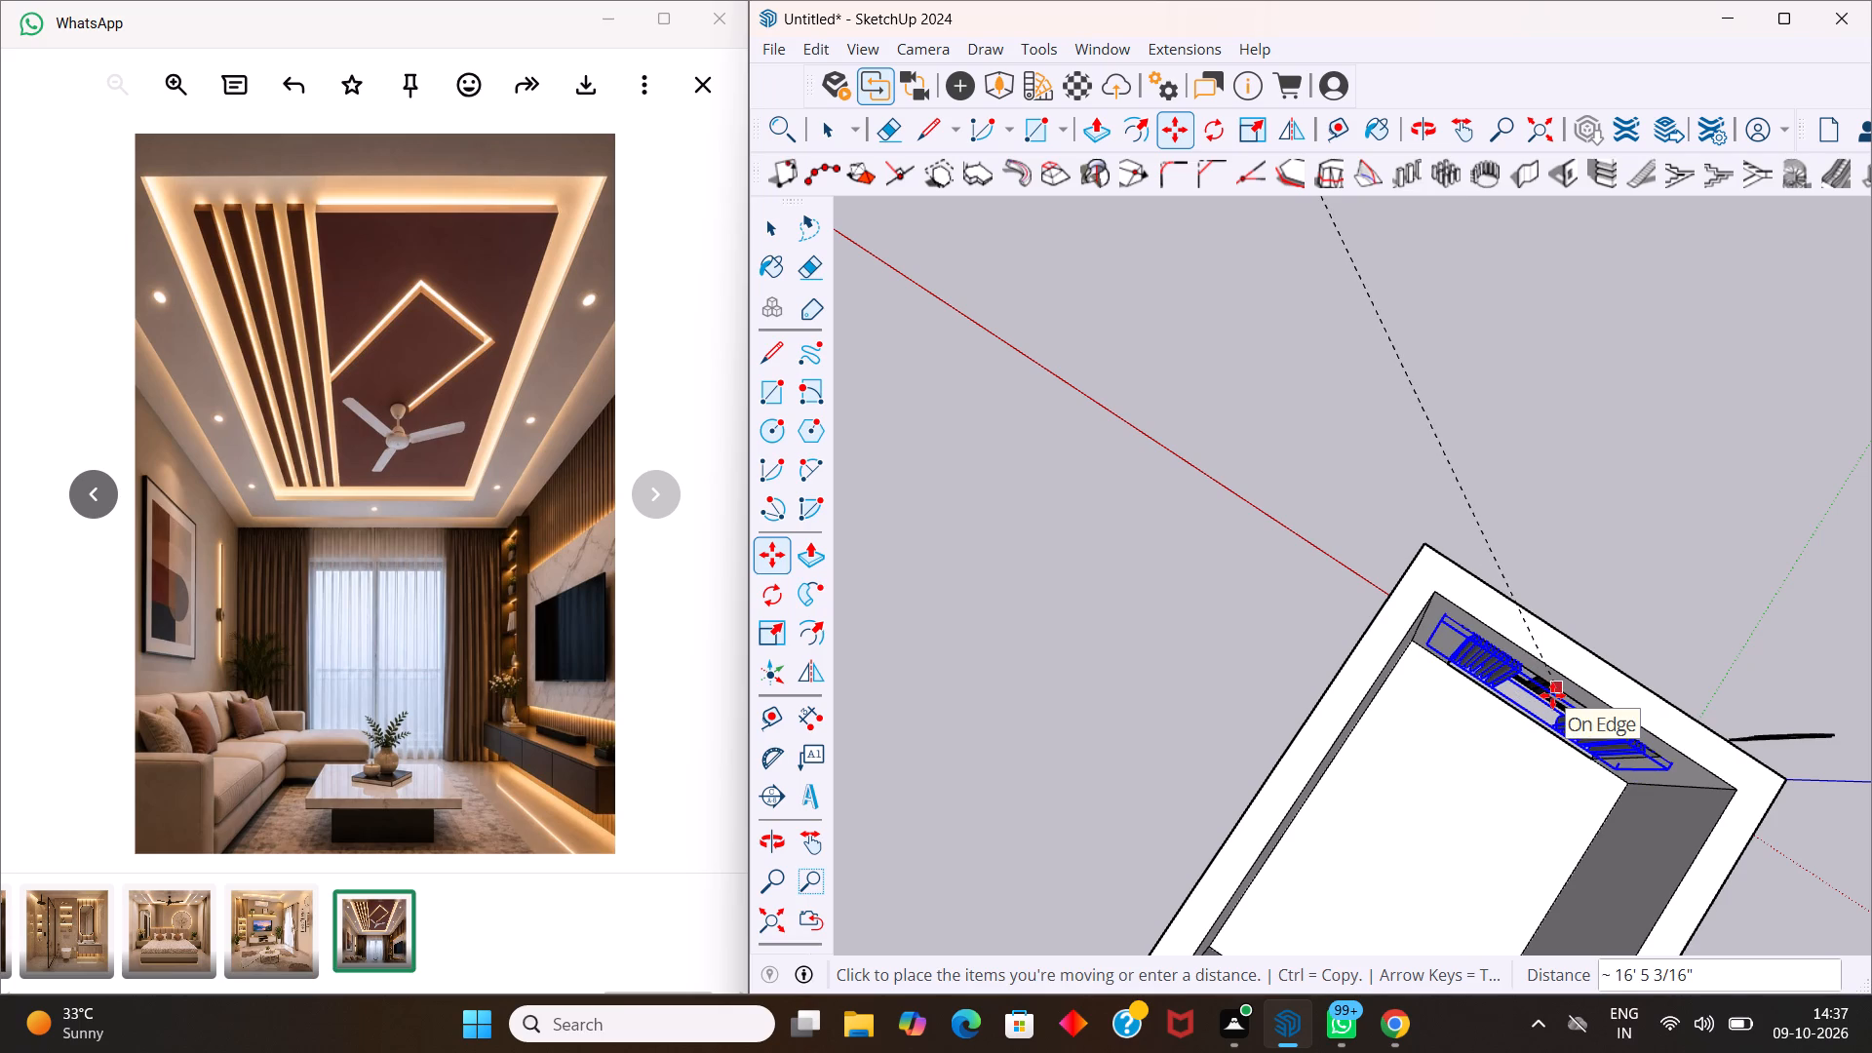
middle_click_drag(1552, 695, 1552, 328)
scroll(1552, 328, "up", 1)
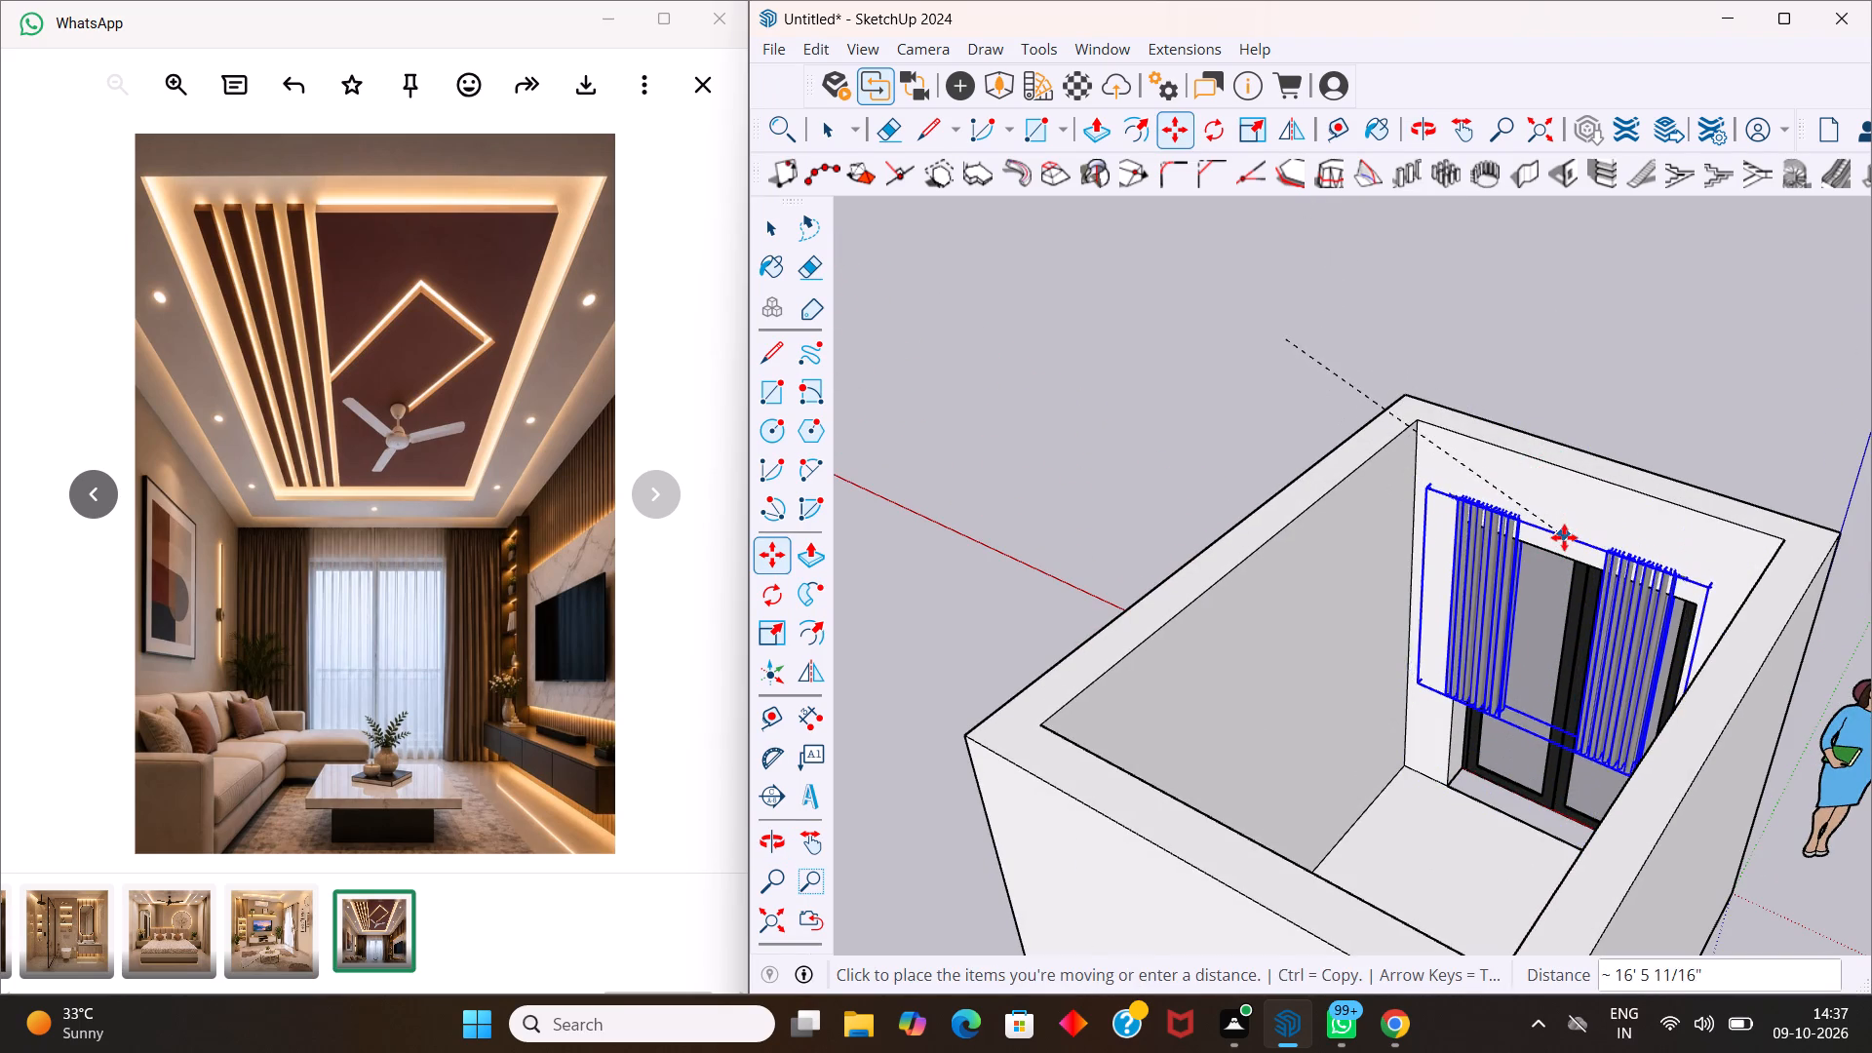
middle_click_drag(1558, 543, 1083, 559)
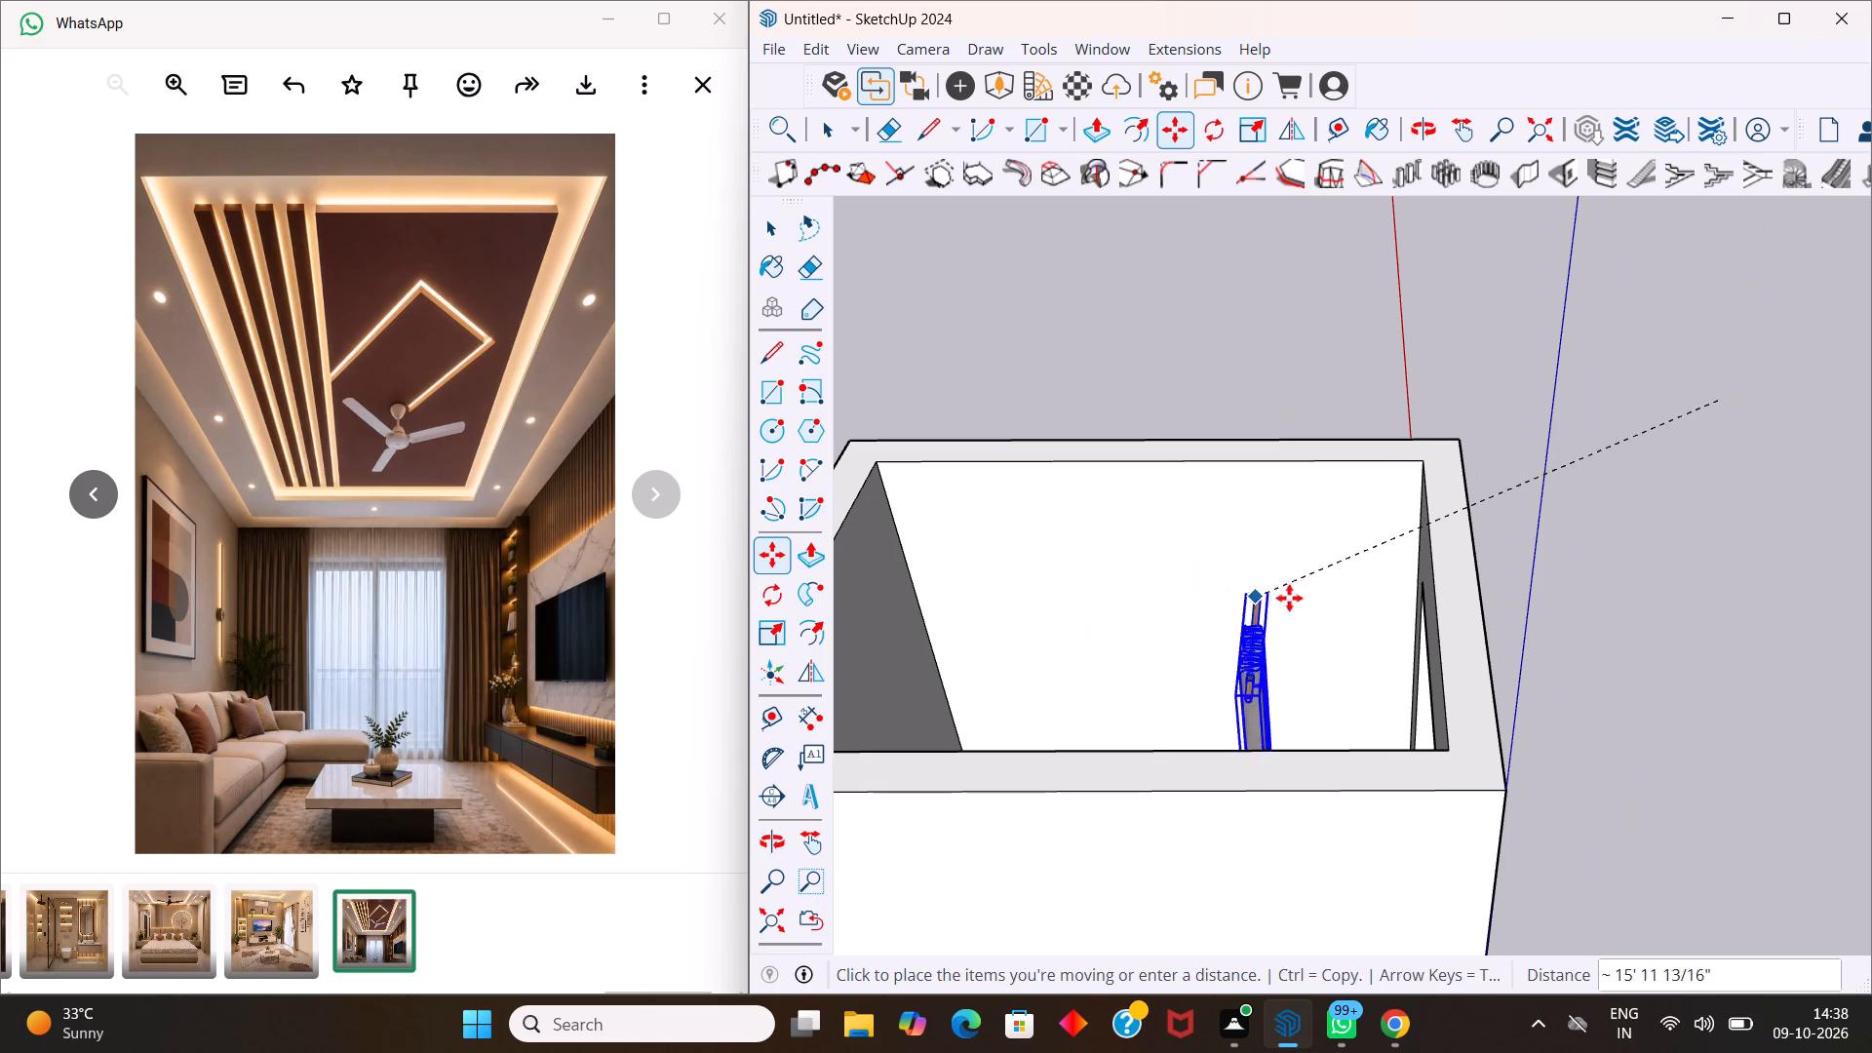
left_click(1412, 569)
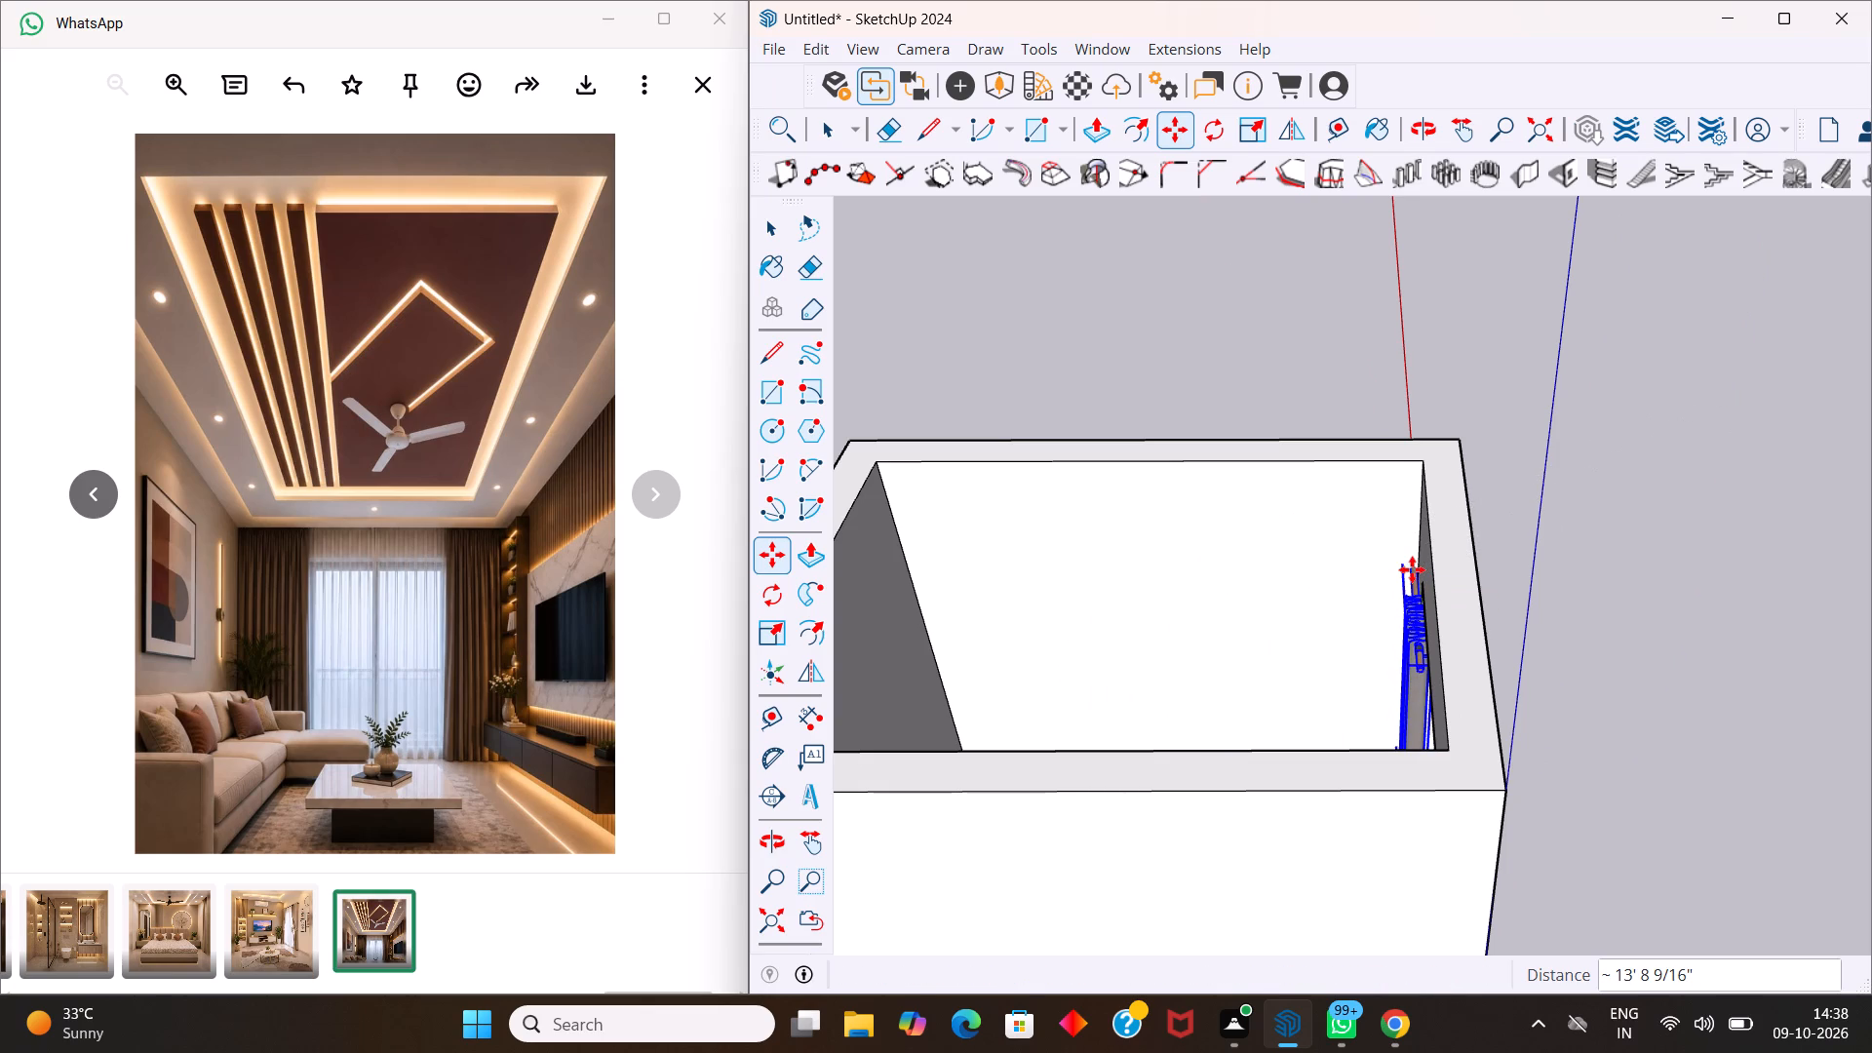
key("space")
Move the curtain about 8' 4" so its rod lies at floor level, parallel to and just inside the door wall.
middle_click_drag(1353, 572, 1658, 798)
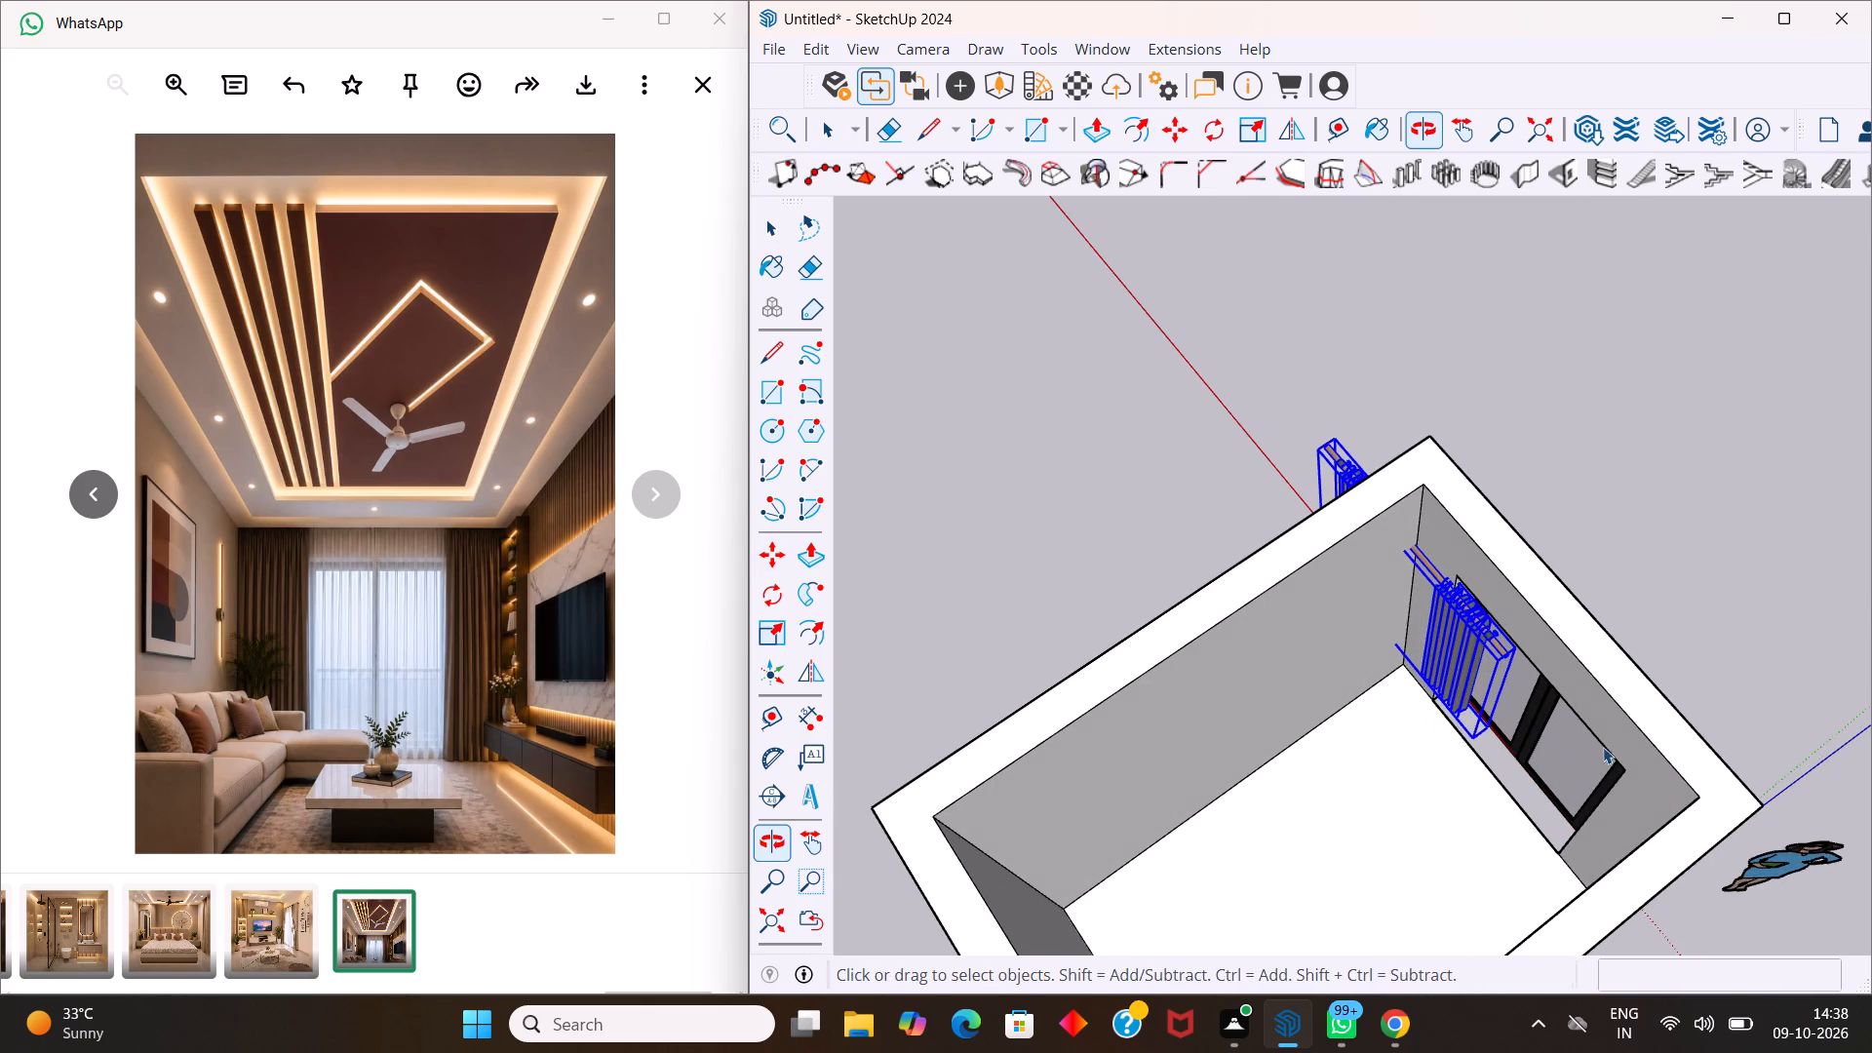
key("m")
left_click(1510, 670)
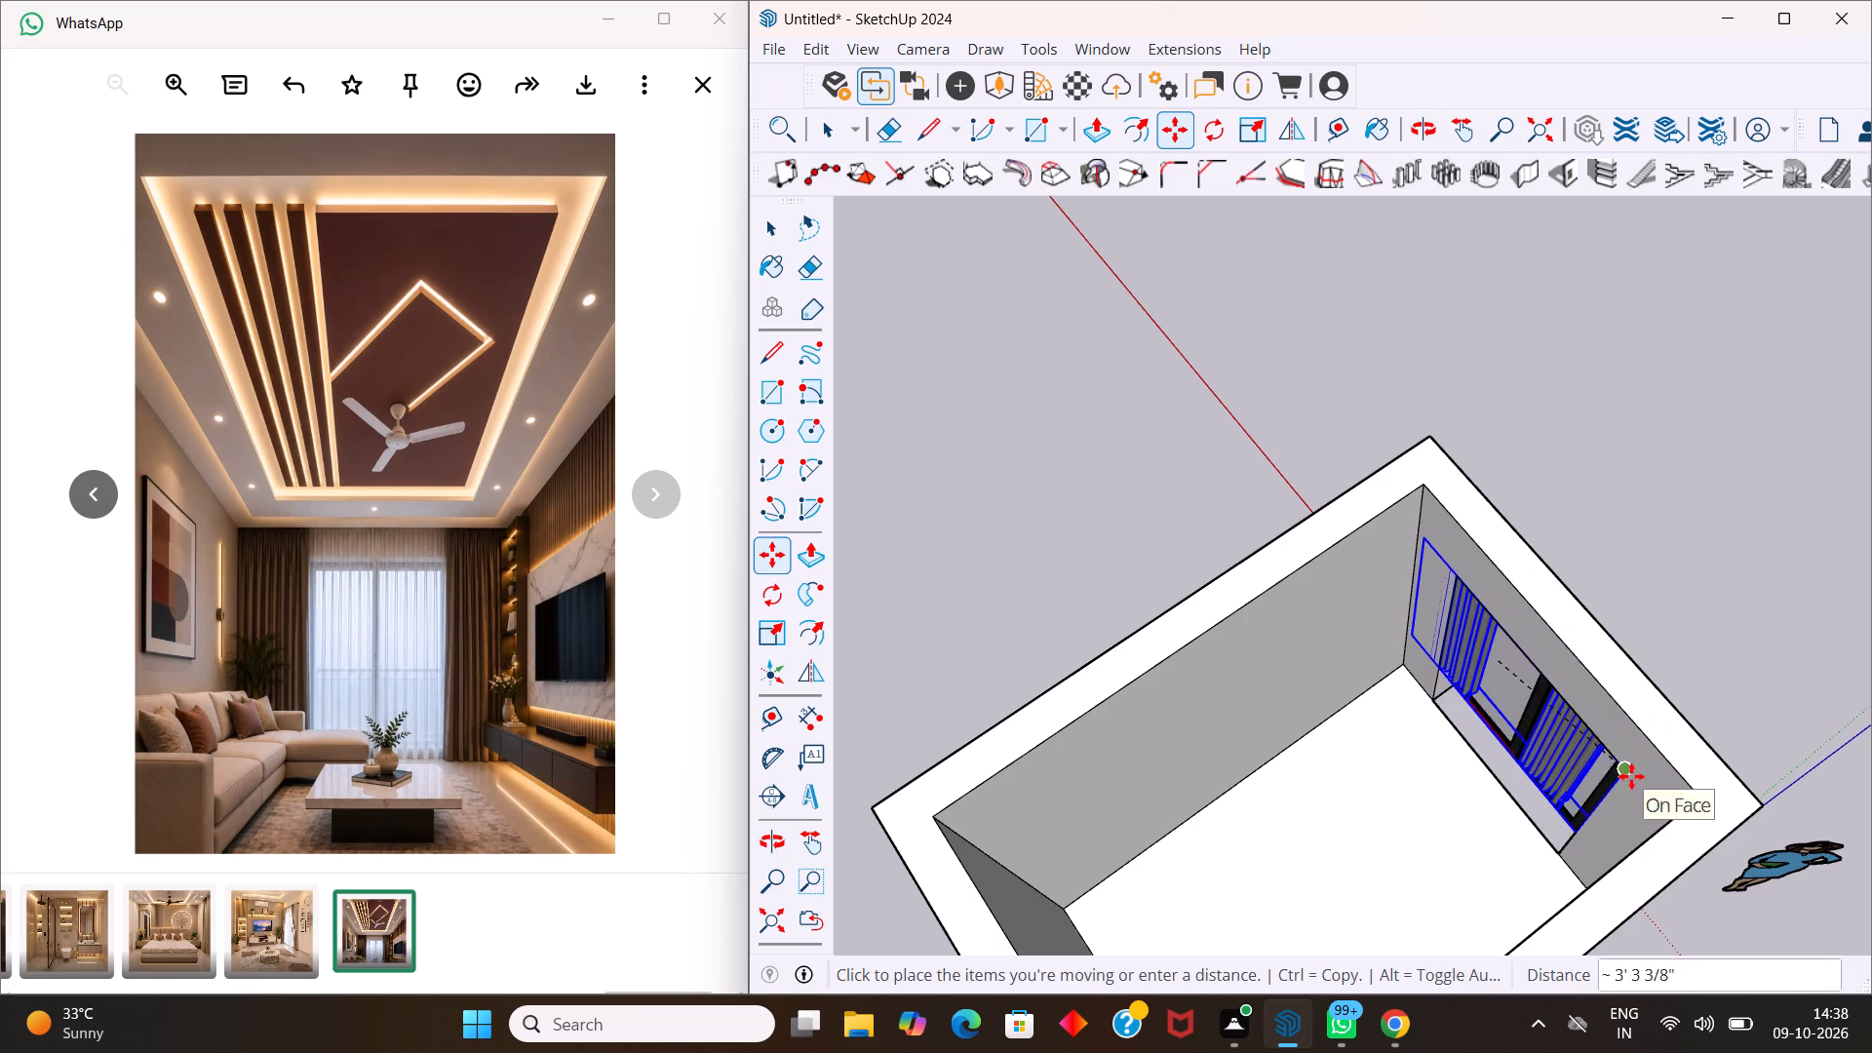
middle_click_drag(1631, 776, 1487, 801)
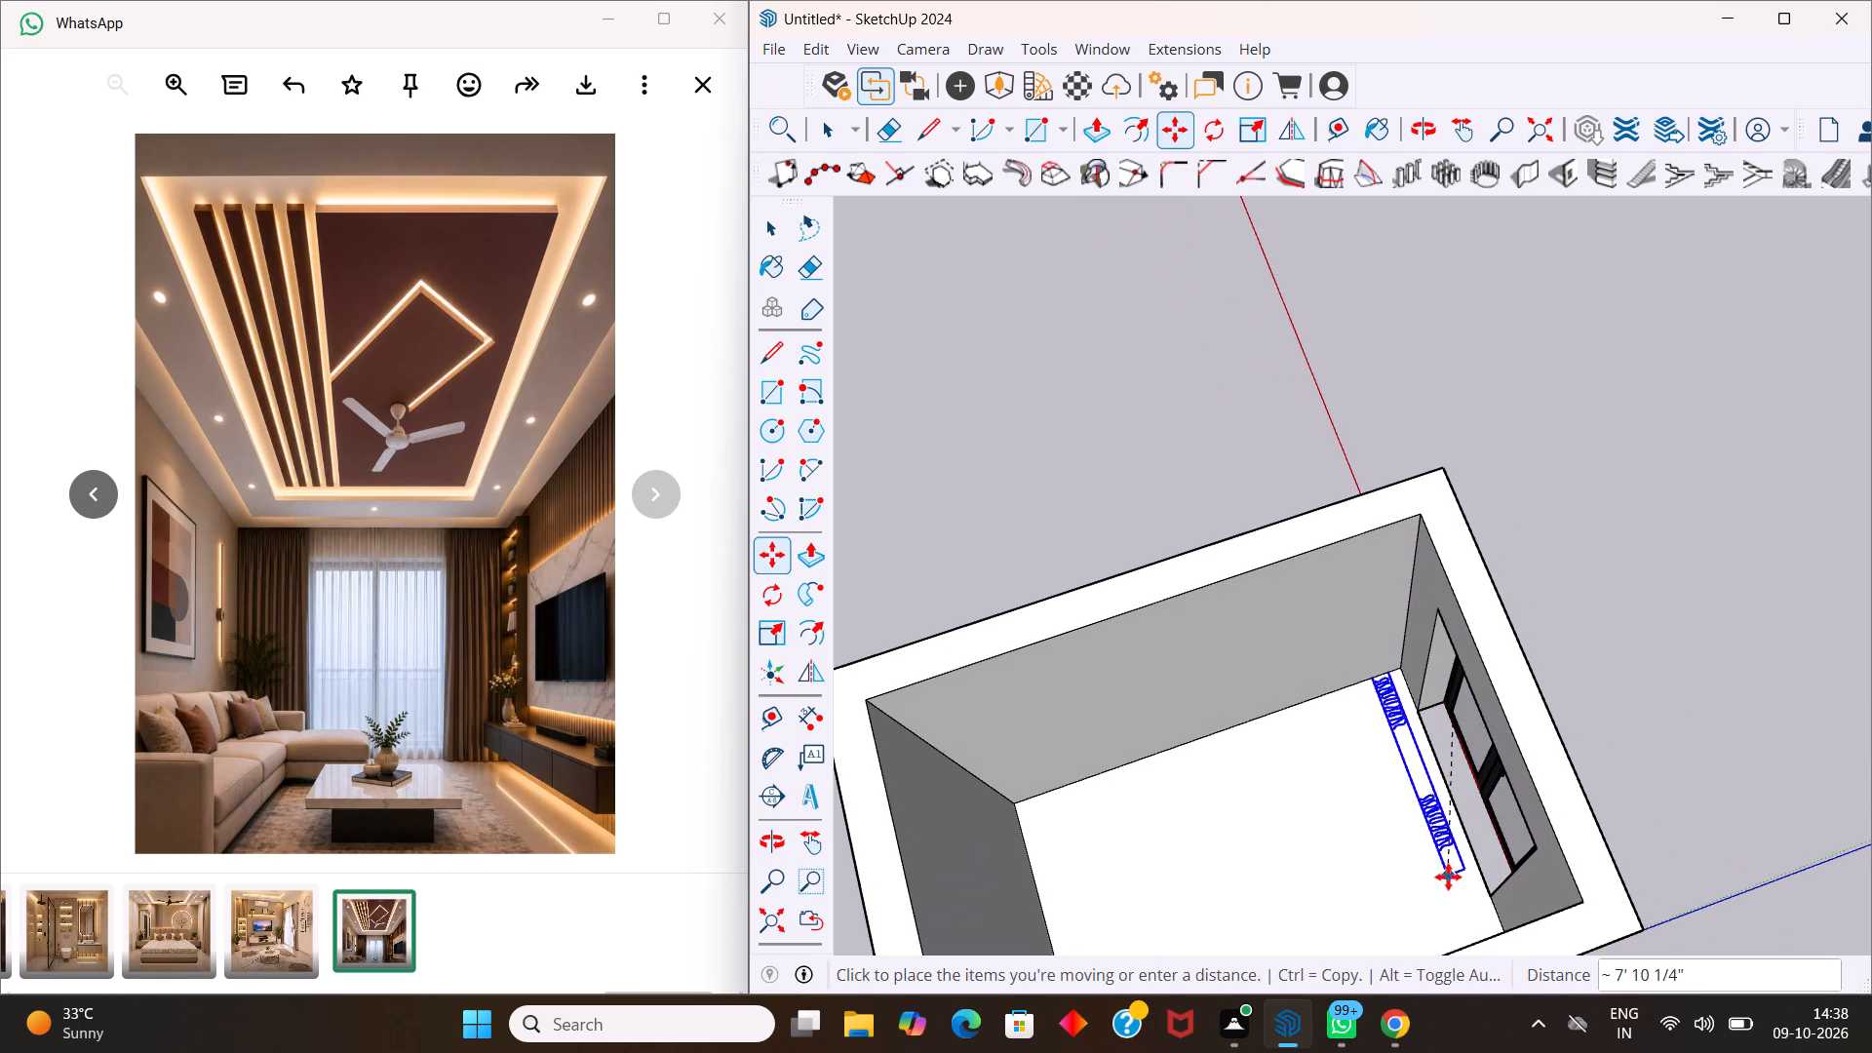
left_click(1478, 924)
Raise the curtain vertically about 8' 8" so its rod sits just above the glass door.
scroll(1441, 916, "up", 3)
middle_click_drag(1501, 865, 1671, 687)
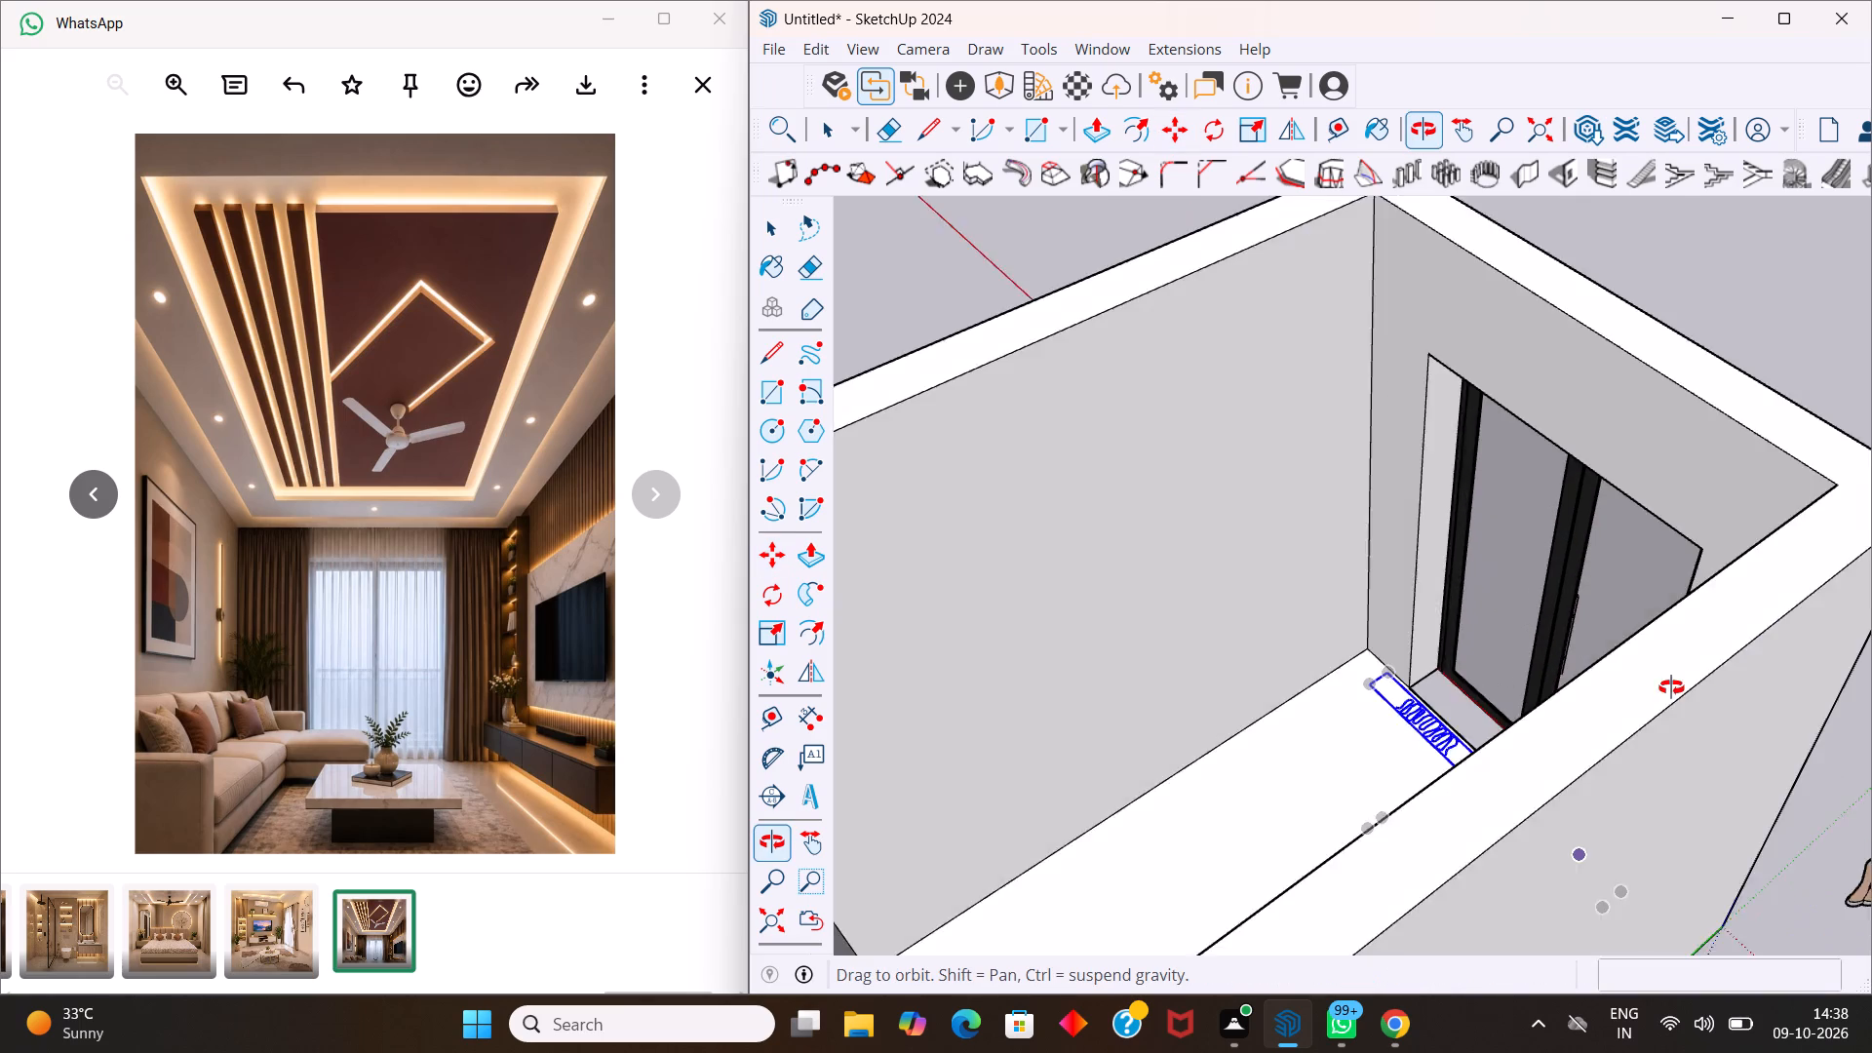
middle_click_drag(1671, 687, 1871, 637)
key("m")
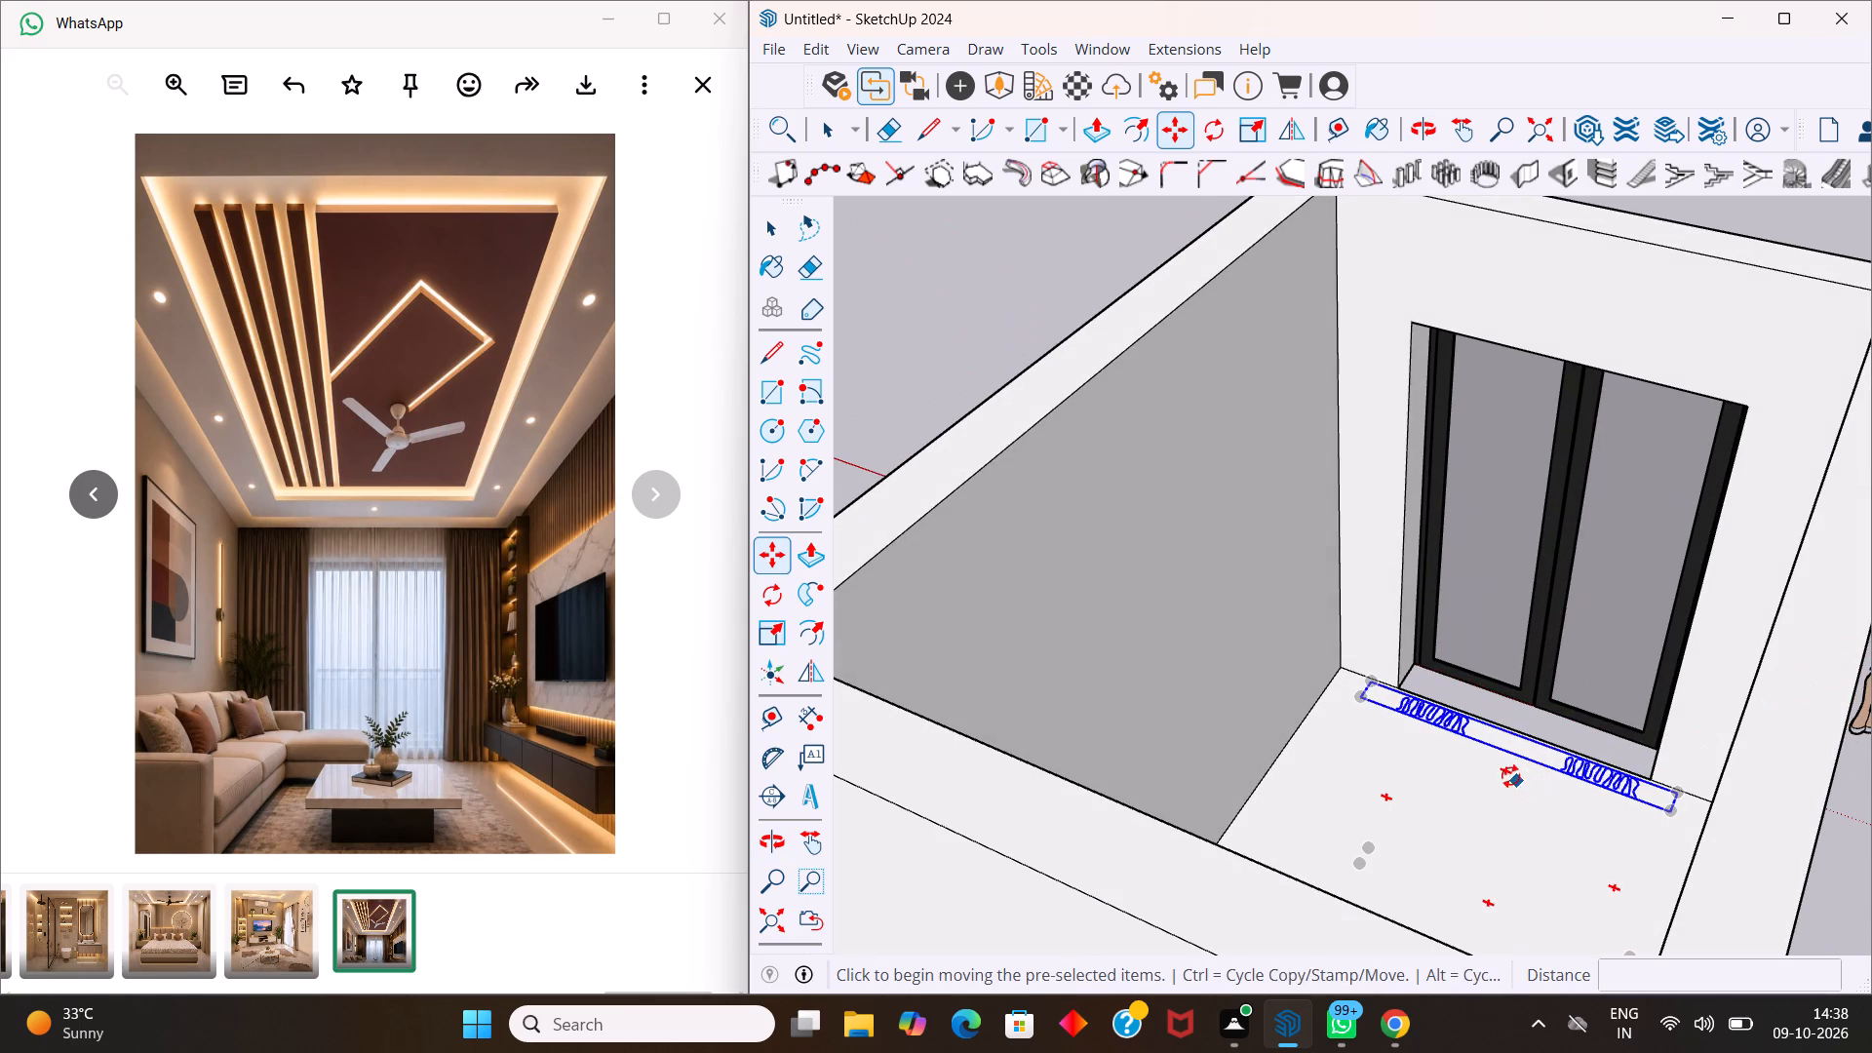
left_click(1506, 760)
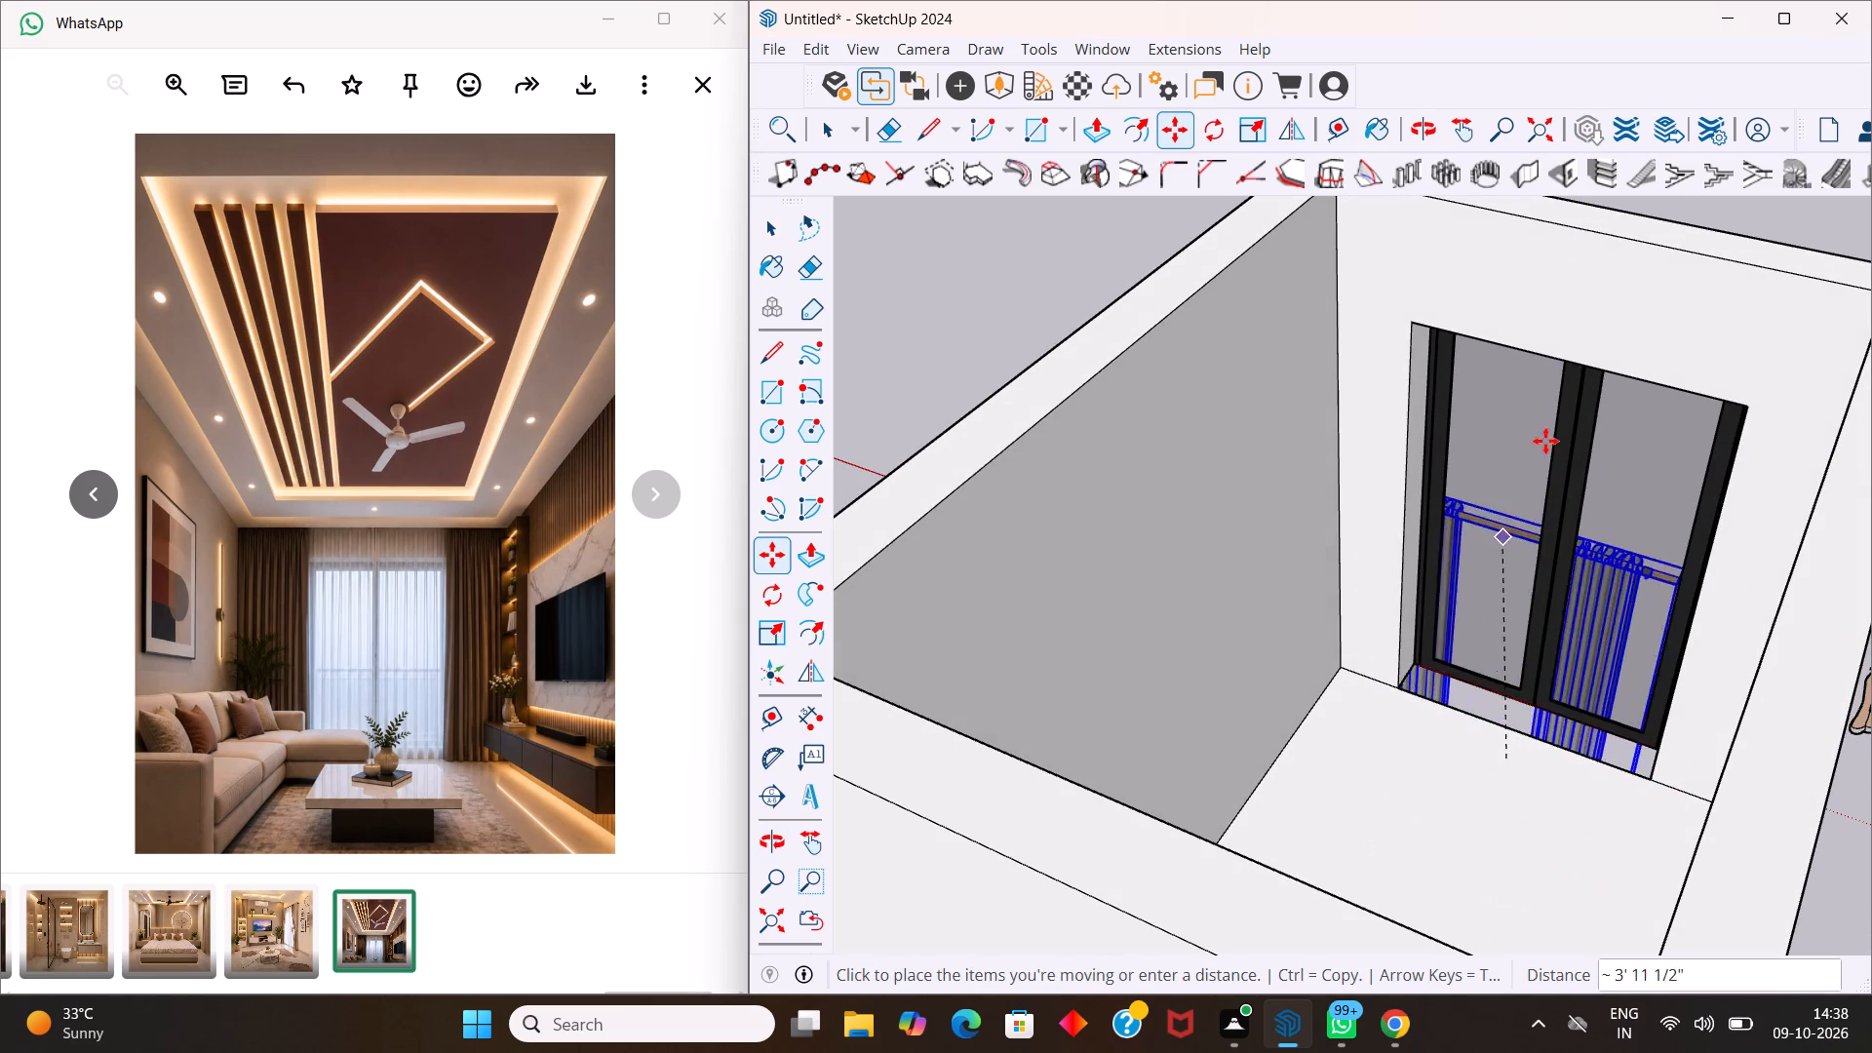
scroll(1569, 356, "down", 6)
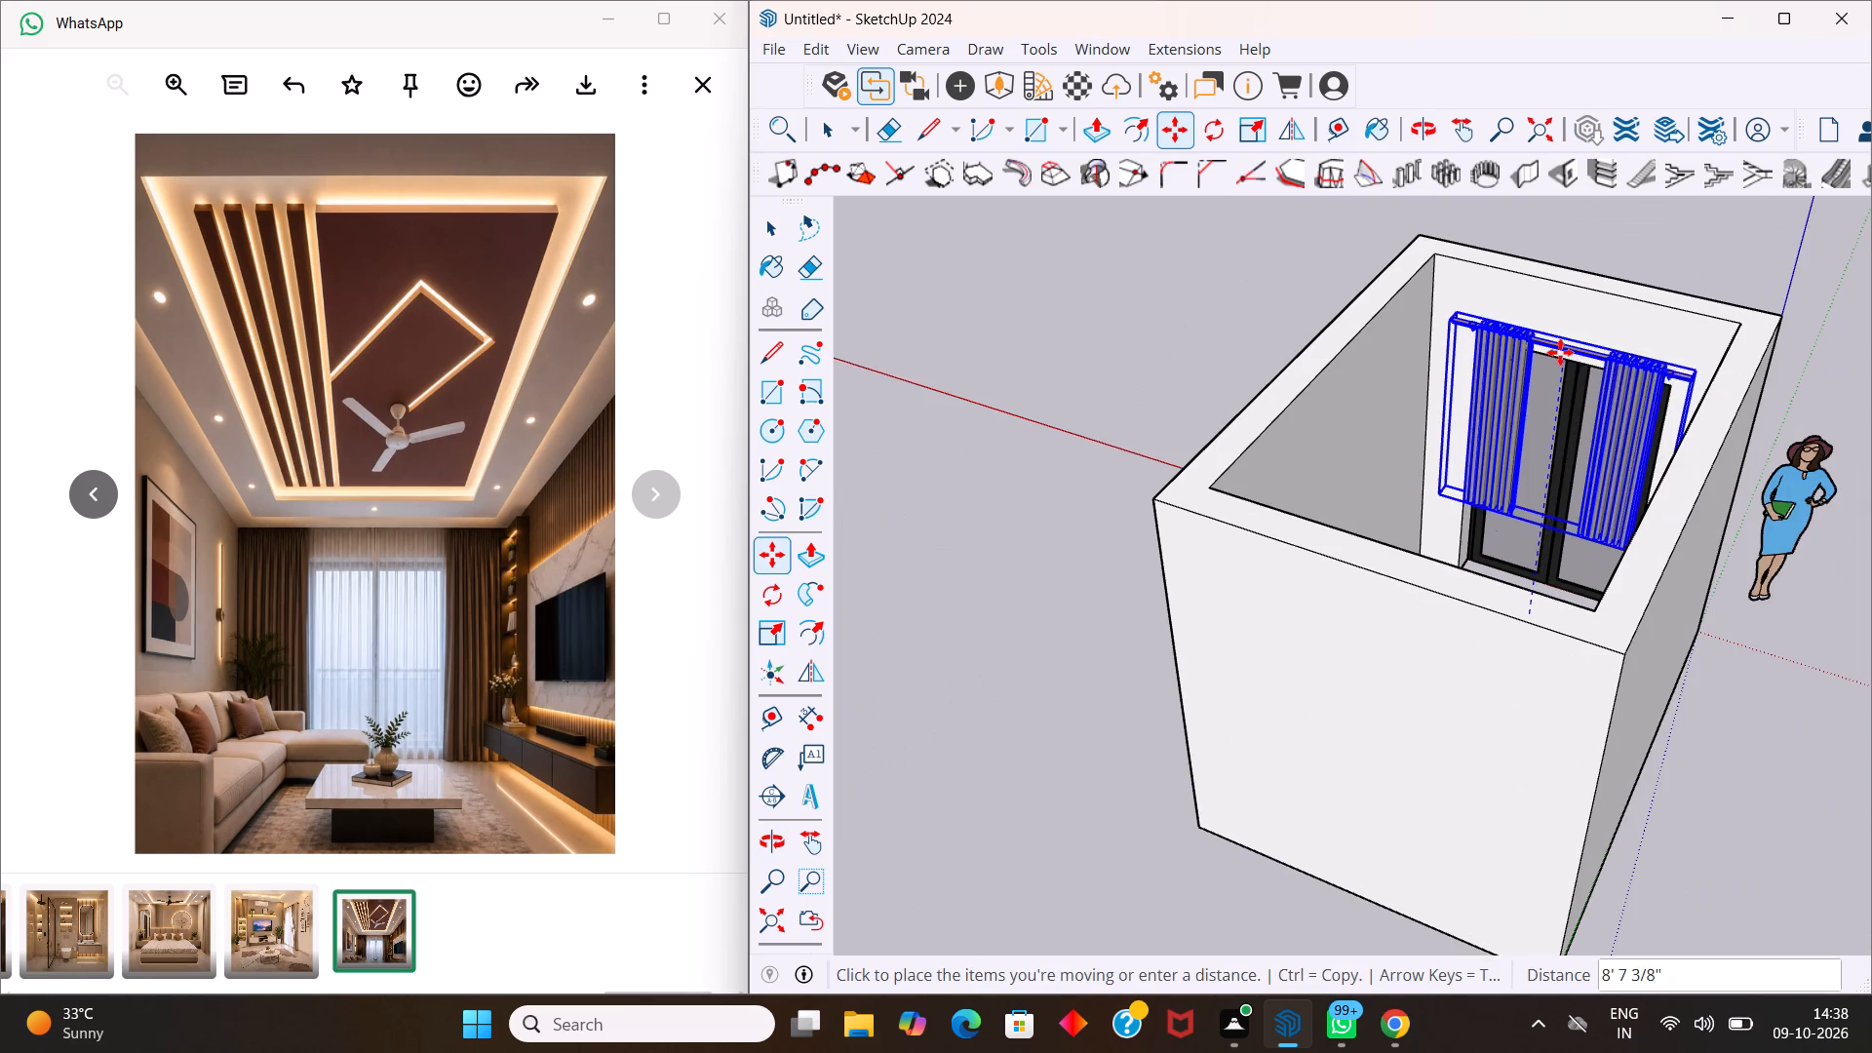
left_click(1555, 351)
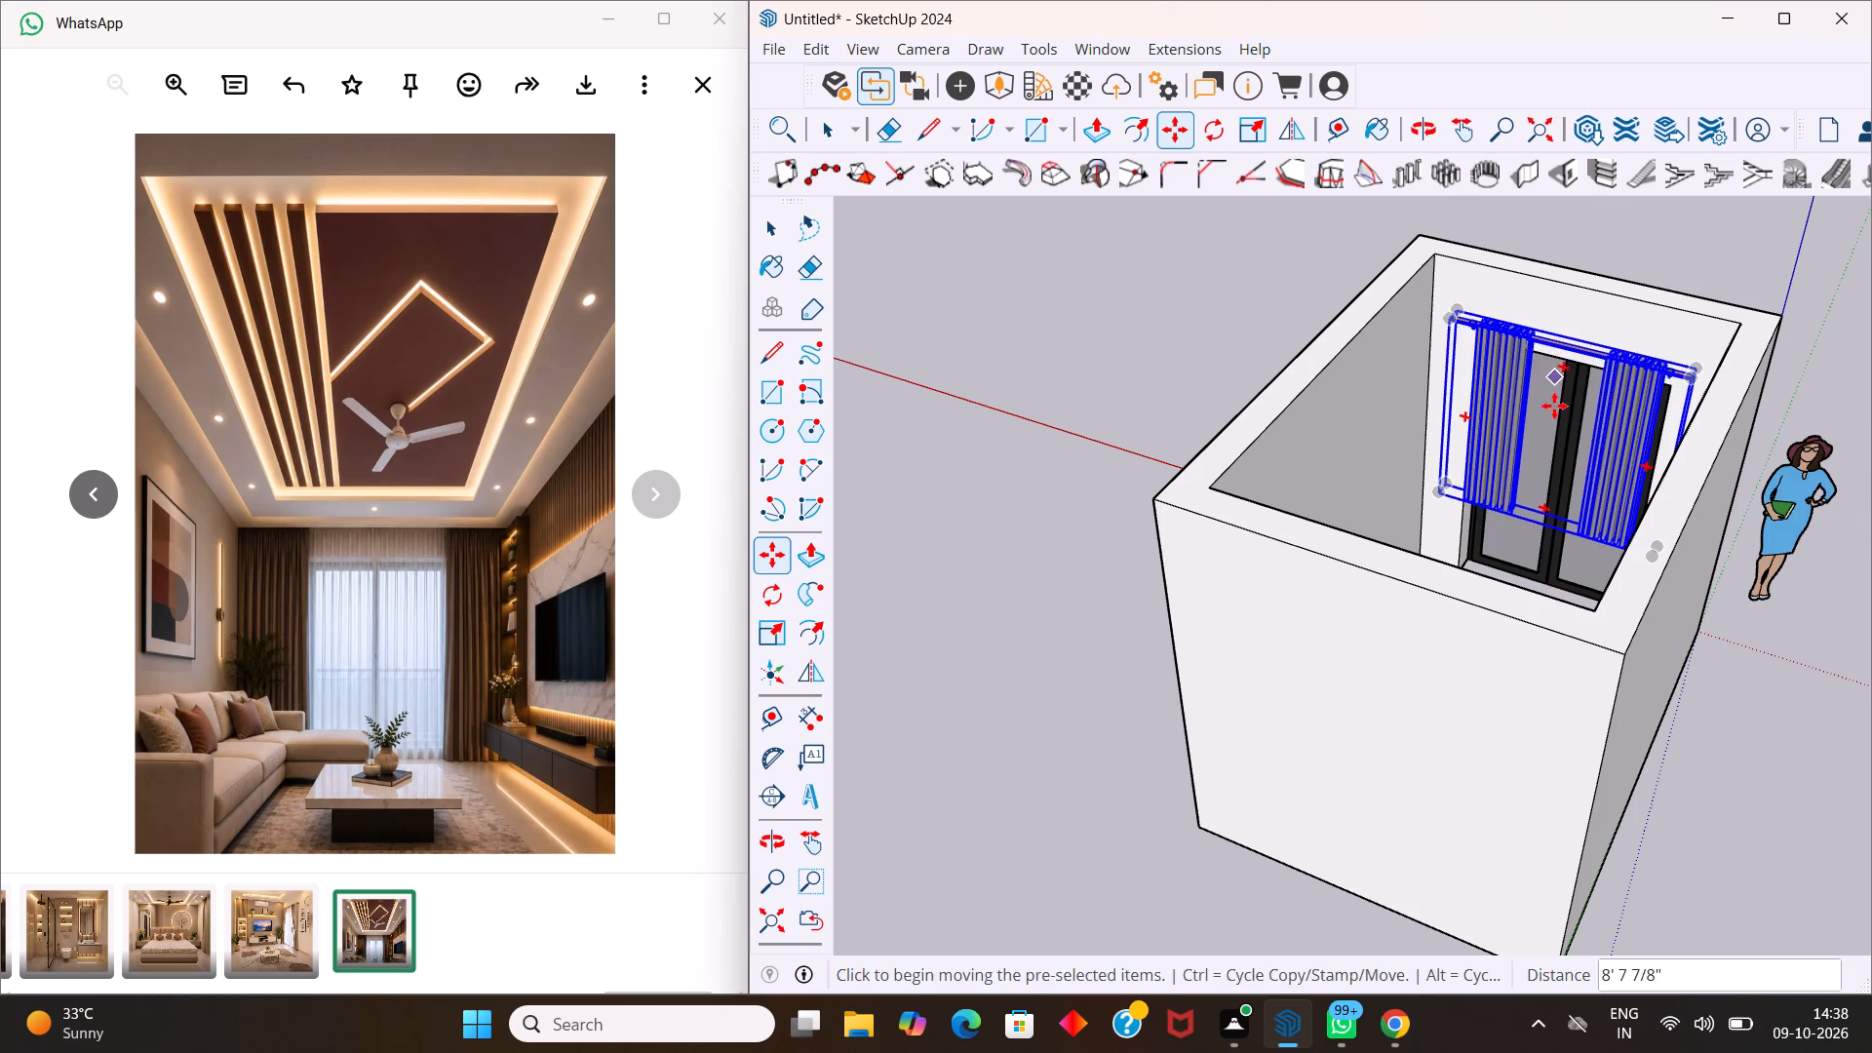
Stretch the curtain's height along the blue axis from its bottom edge down to the floor.
middle_click_drag(1556, 421, 1652, 456)
scroll(1577, 463, "up", 5)
key("s")
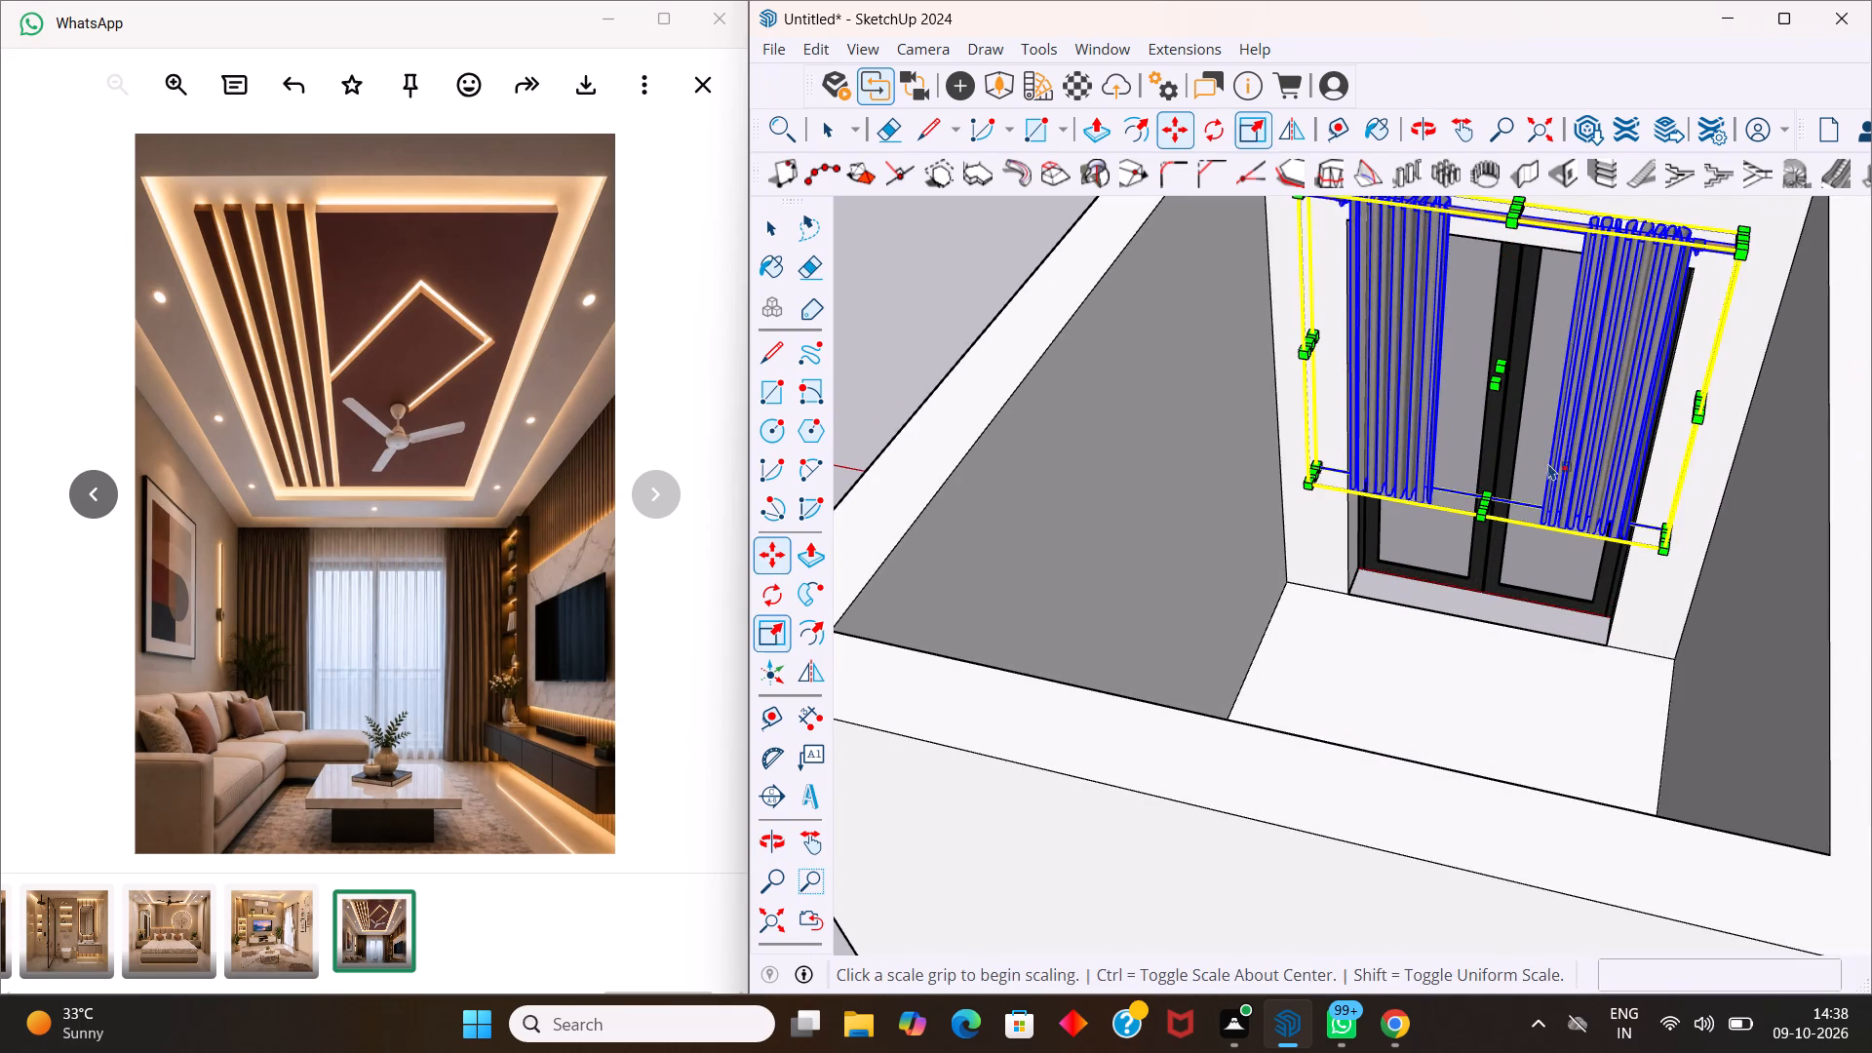
middle_click_drag(1547, 501, 1551, 487)
scroll(1512, 502, "up", 7)
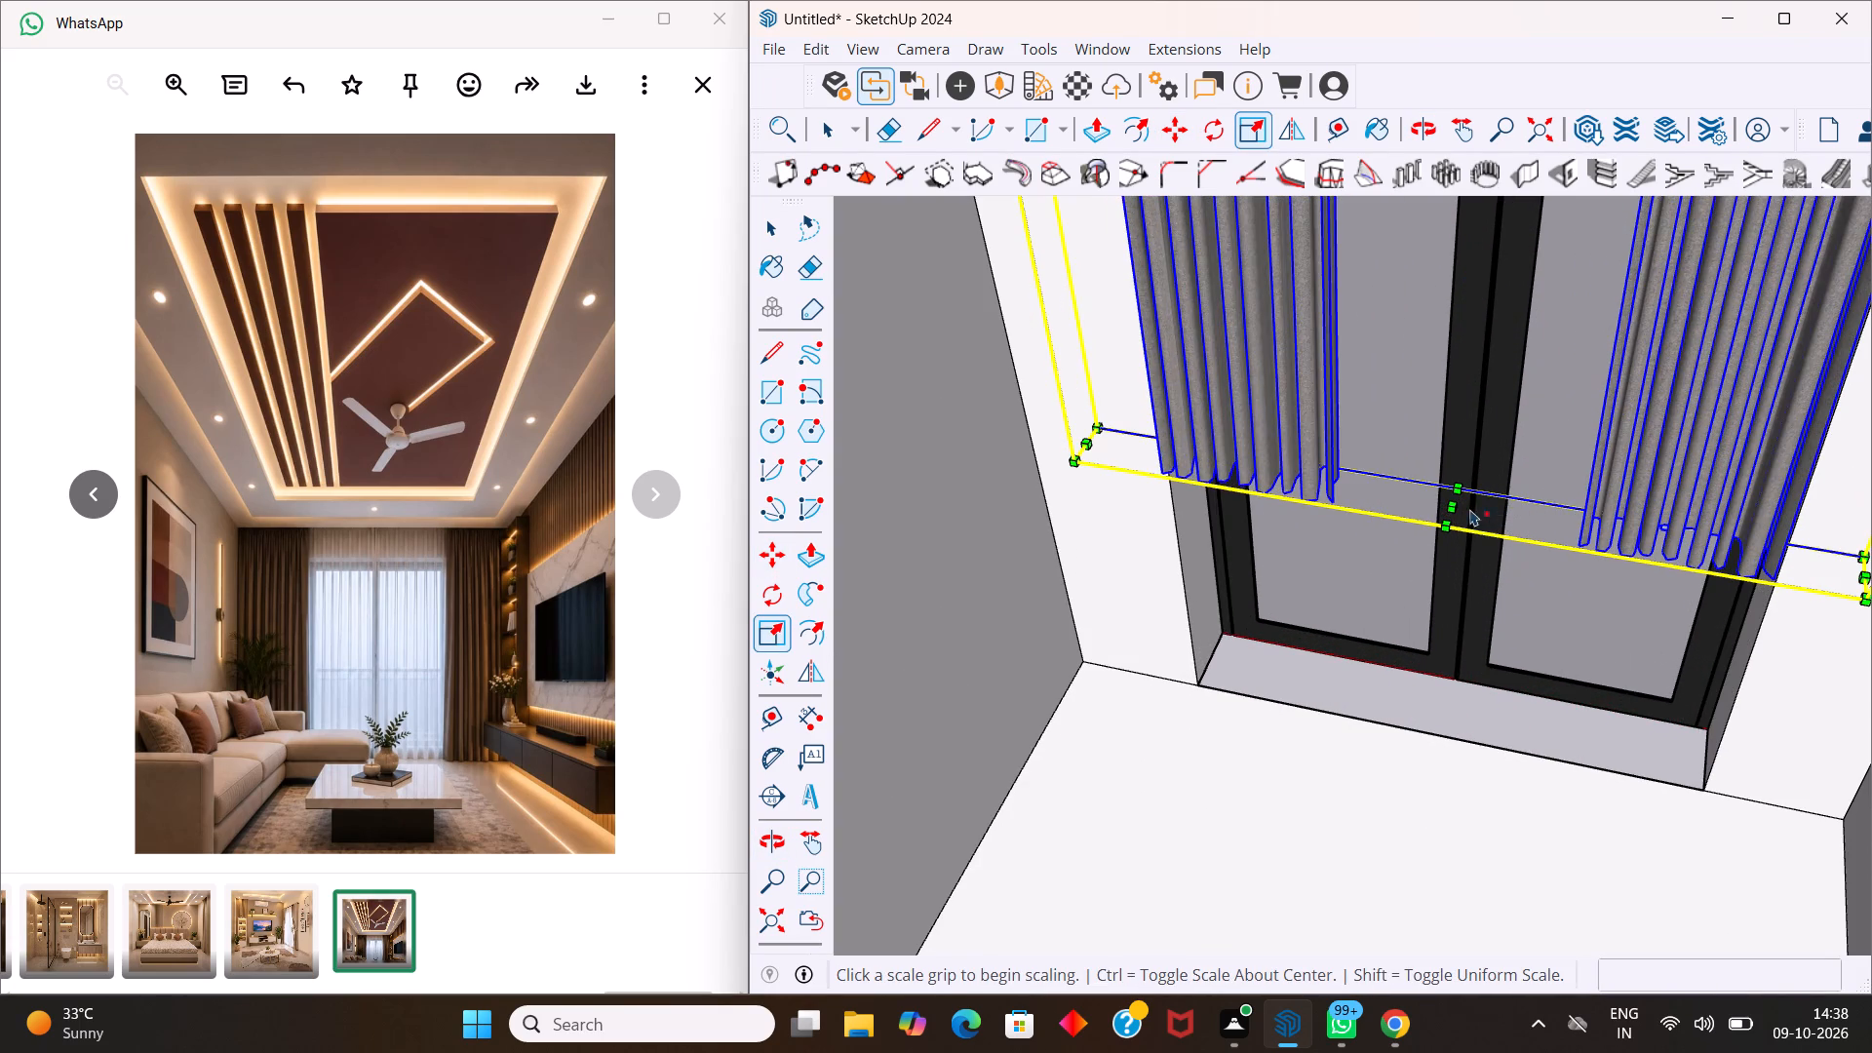
left_click_drag(1459, 509, 1458, 678)
Fine-tune the curtain's overall size with uniform scaling from its upper corner, first by 1.06, then by about 0.96.
scroll(1452, 658, "up", 3)
scroll(1447, 629, "down", 13)
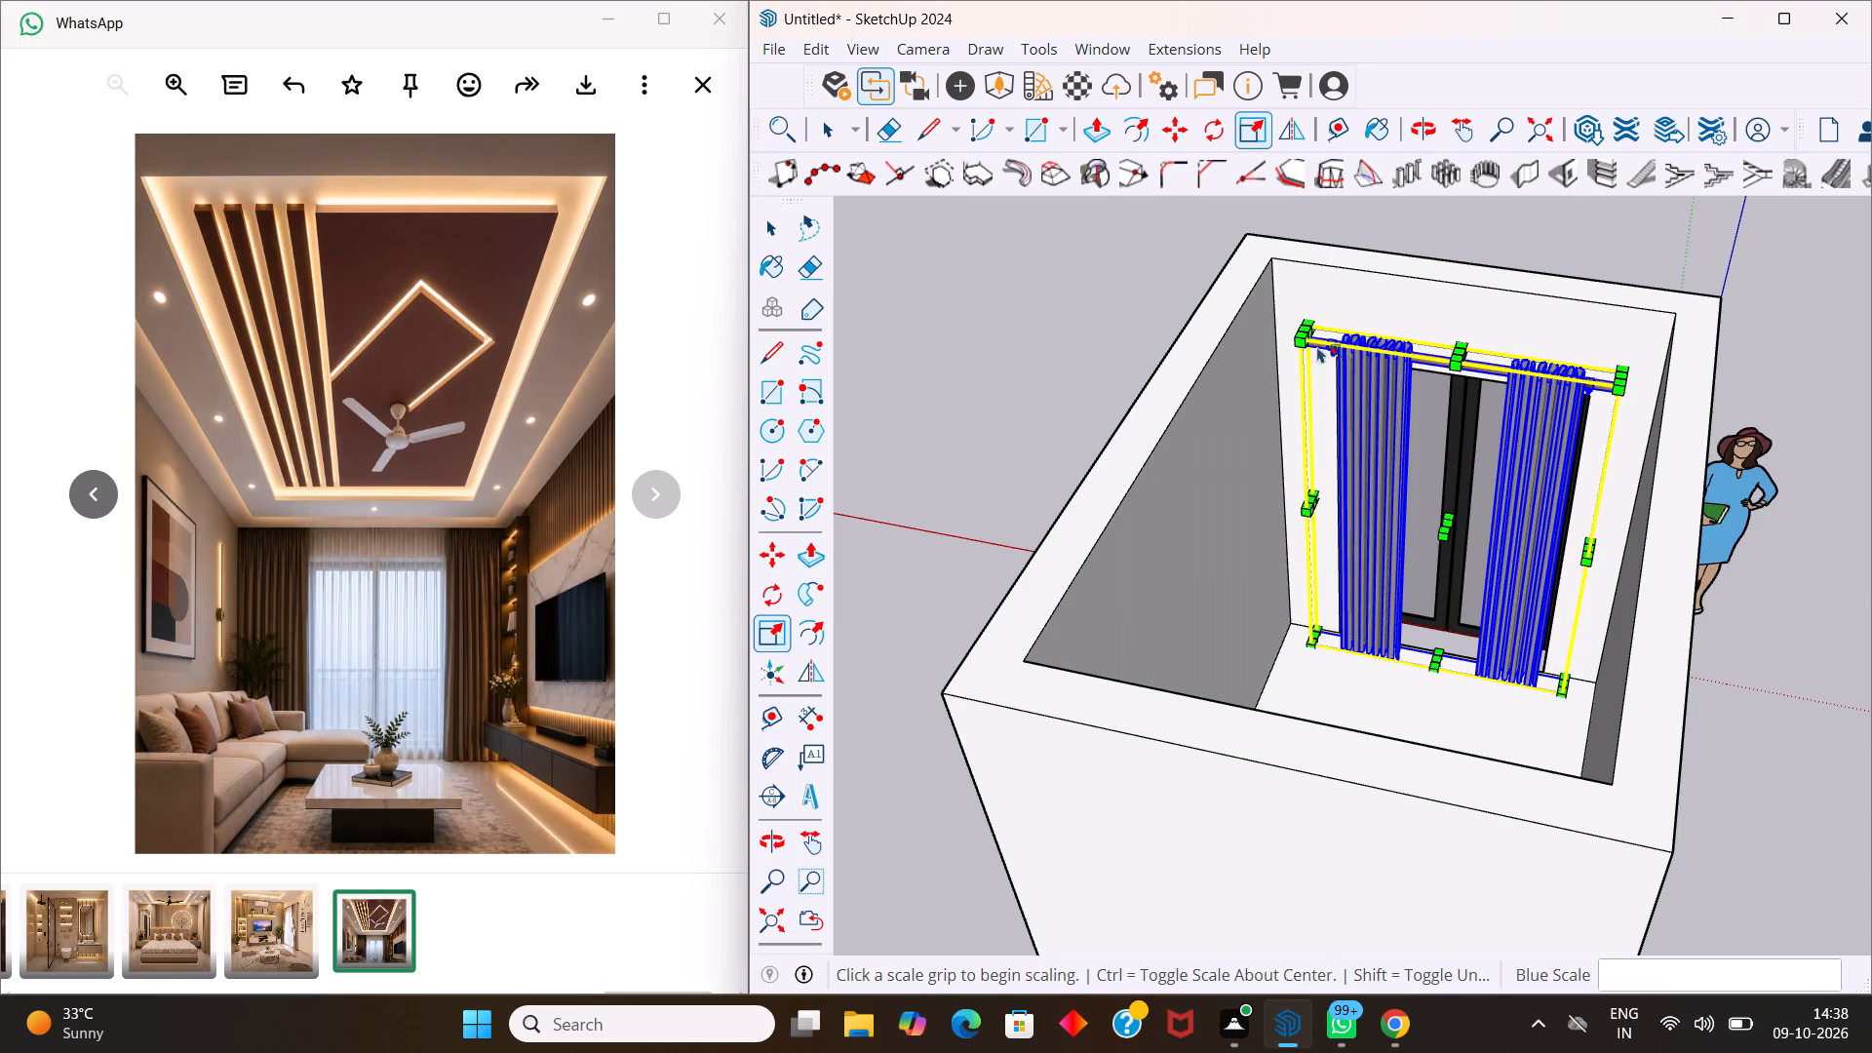
left_click_drag(1303, 341, 1272, 330)
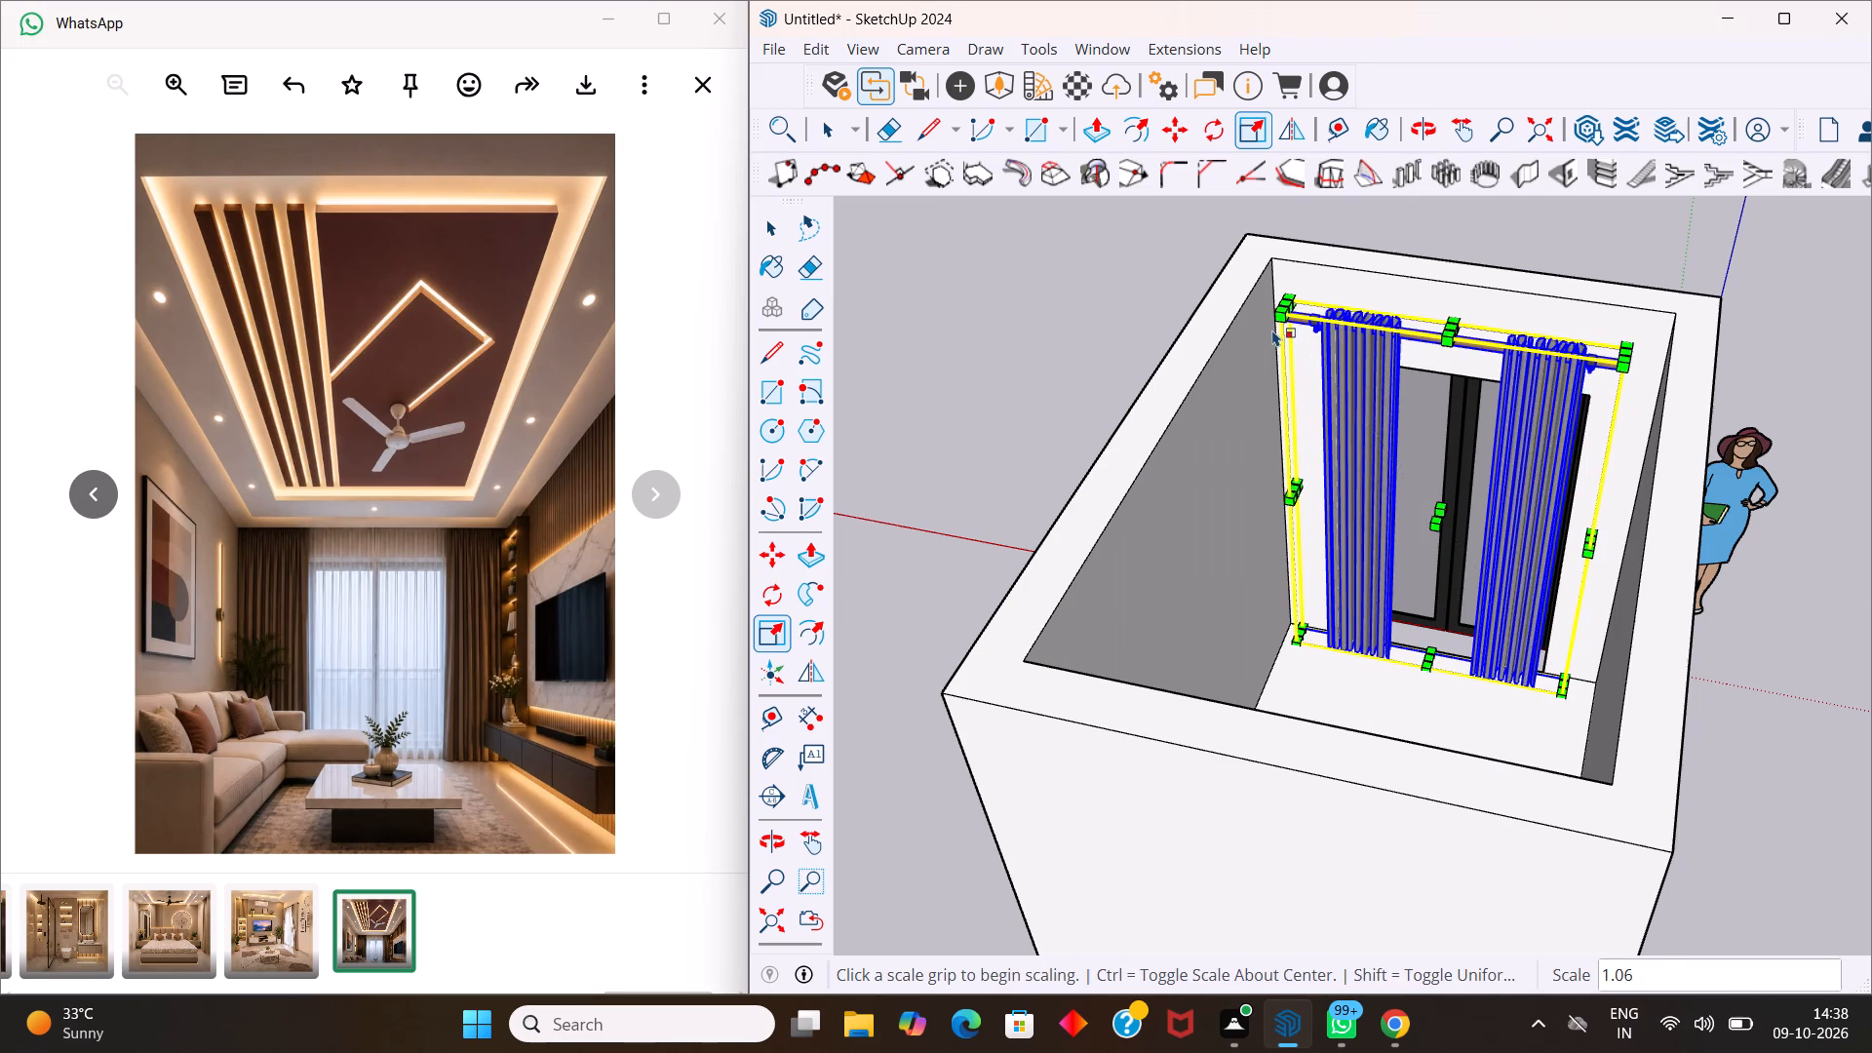
scroll(1272, 334, "up", 3)
middle_click_drag(1385, 381, 1503, 258)
left_click_drag(1282, 280, 1308, 306)
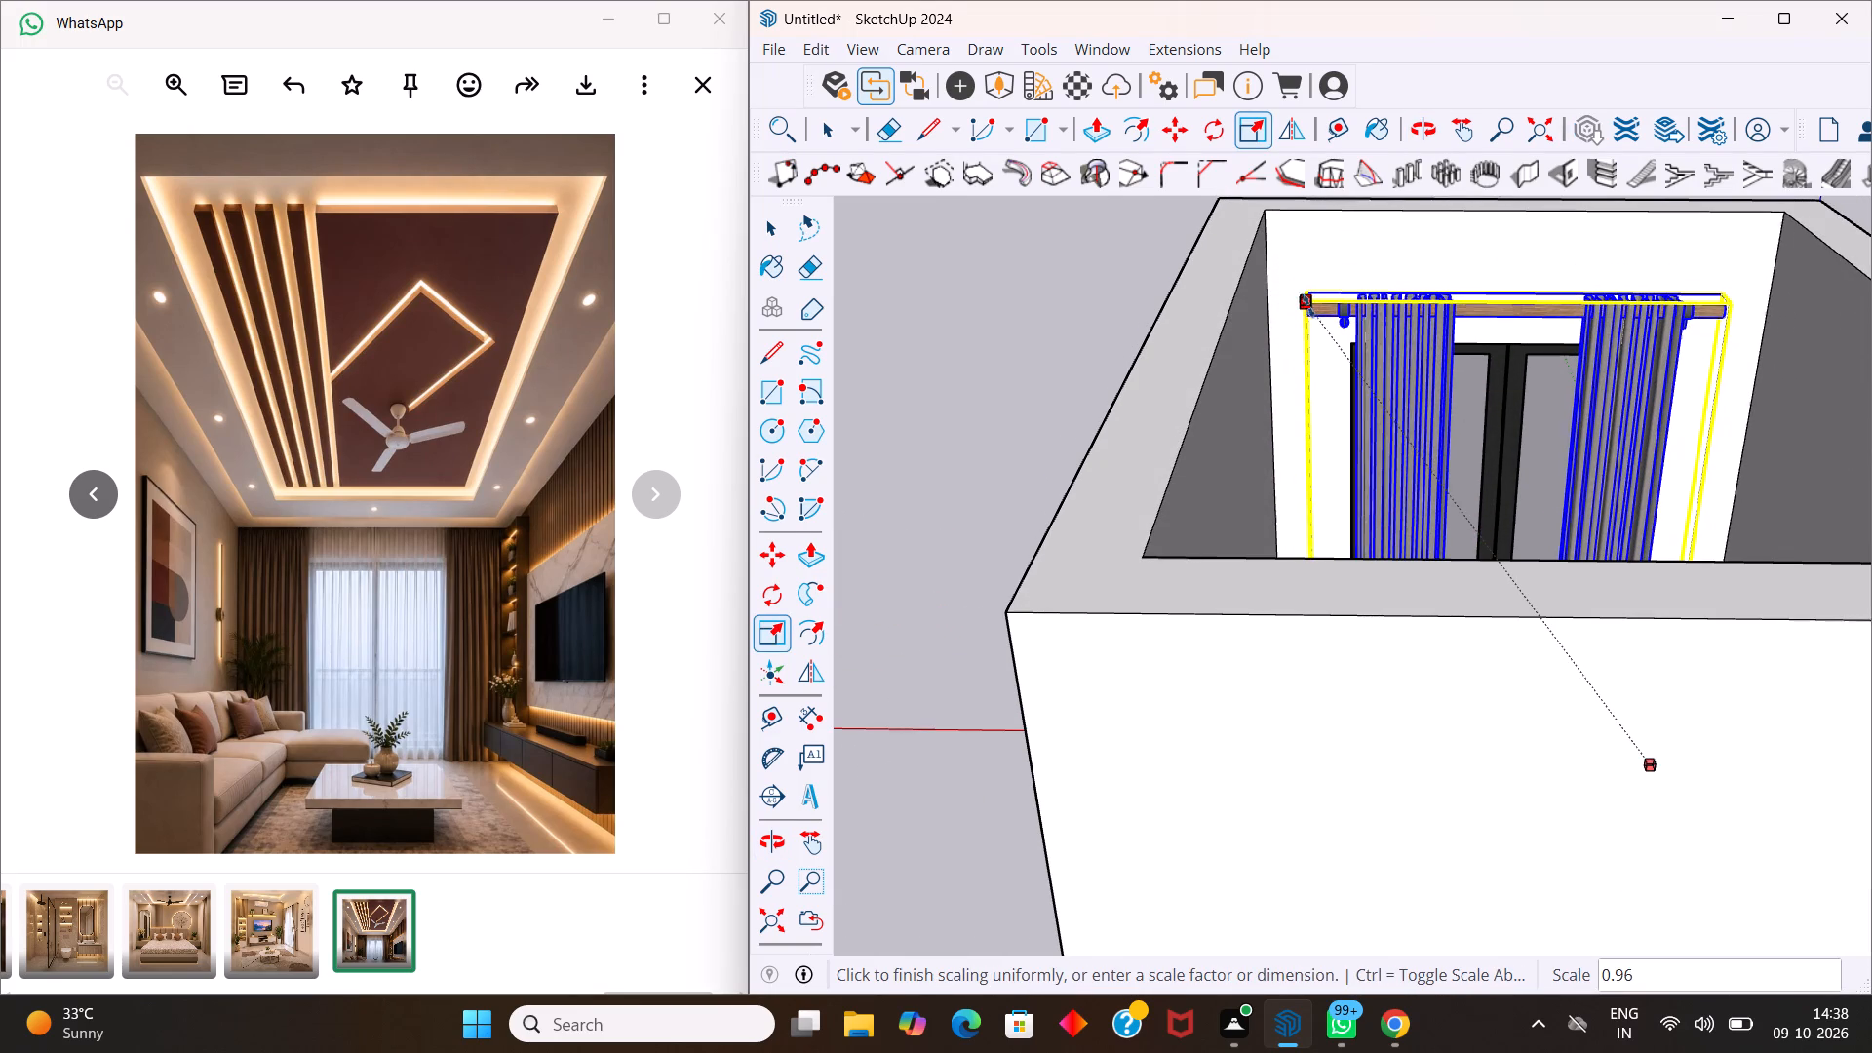
left_click_drag(1308, 306, 1311, 316)
Widen the curtain along the red axis by 1.04 toward the side wall farther from the standing figure.
scroll(1310, 328, "up", 4)
scroll(1306, 513, "up", 1)
middle_click_drag(1306, 517, 1394, 588)
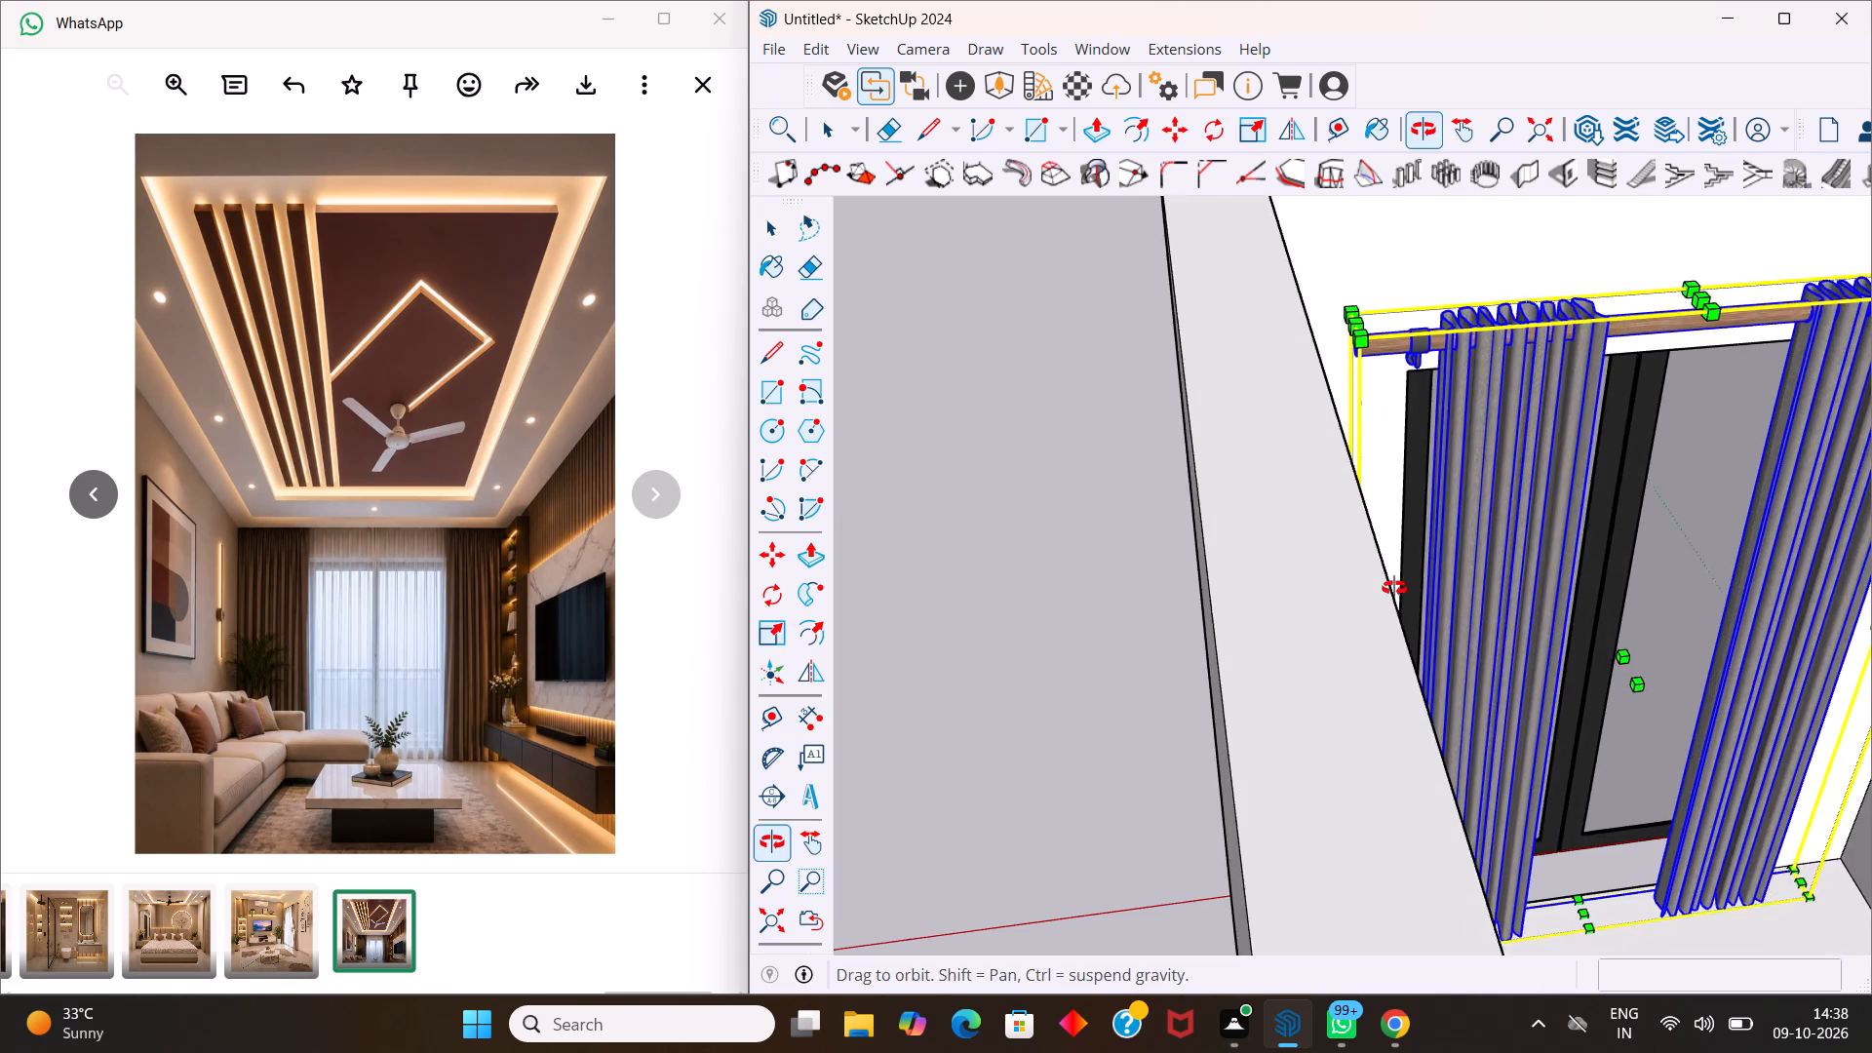
middle_click_drag(1394, 588, 1396, 589)
scroll(1401, 635, "up", 8)
middle_click_drag(1494, 657, 1185, 708)
scroll(1188, 711, "up", 1)
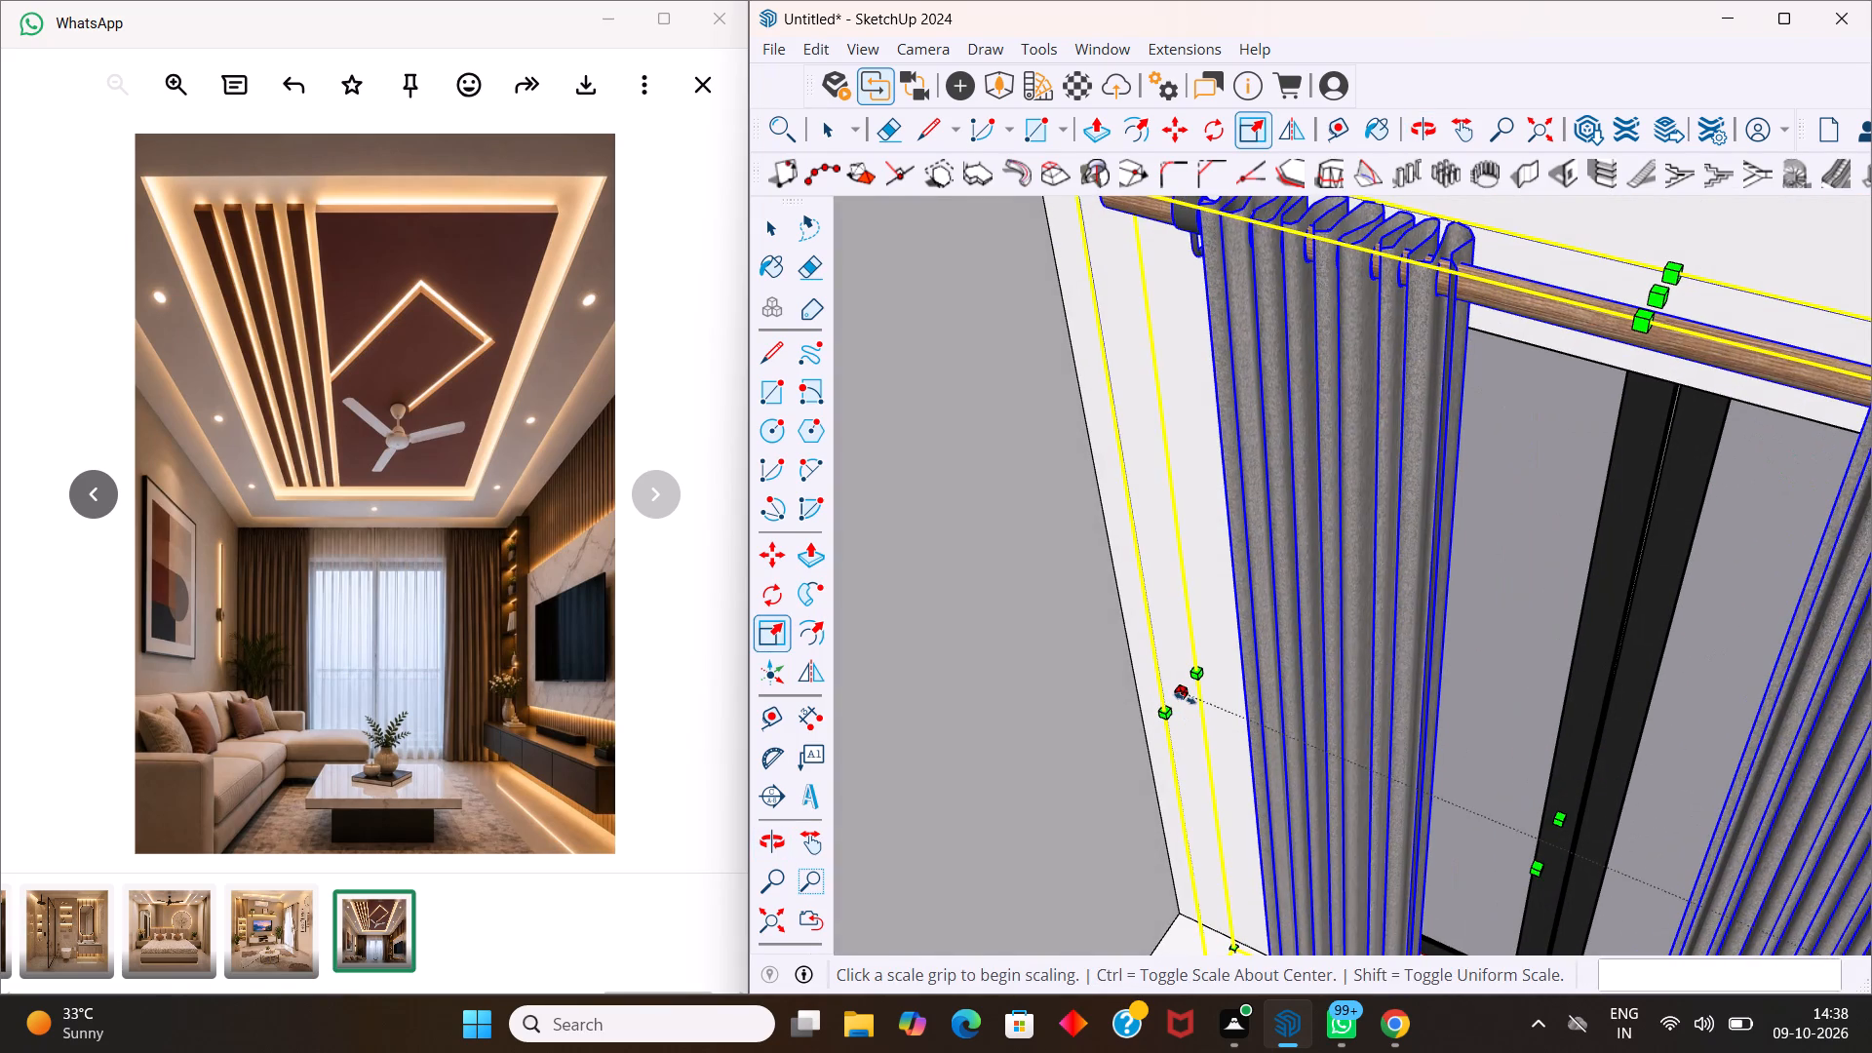
left_click_drag(1185, 694, 1153, 682)
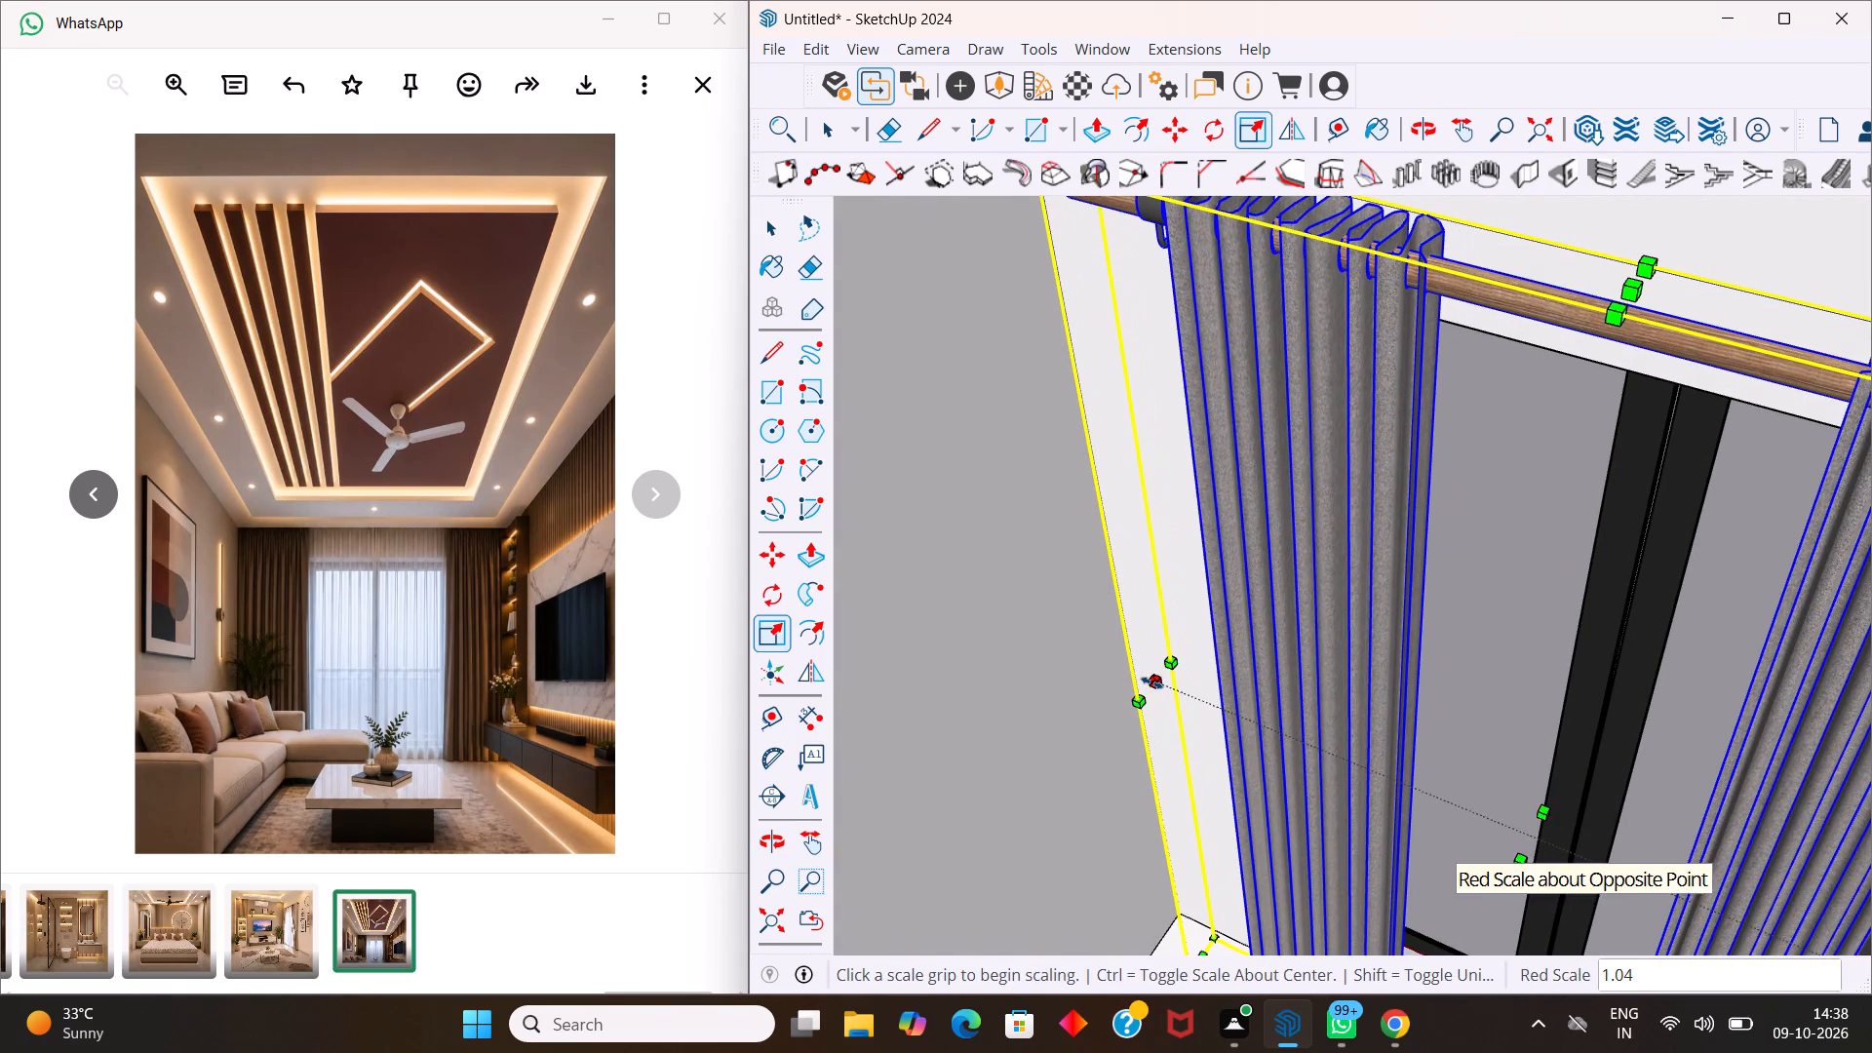
Widen the curtain along the red axis by about 1.12 toward the side wall nearest the standing figure.
scroll(1151, 682, "down", 4)
scroll(1432, 699, "down", 3)
scroll(1490, 732, "up", 3)
middle_click_drag(1579, 780, 1585, 784)
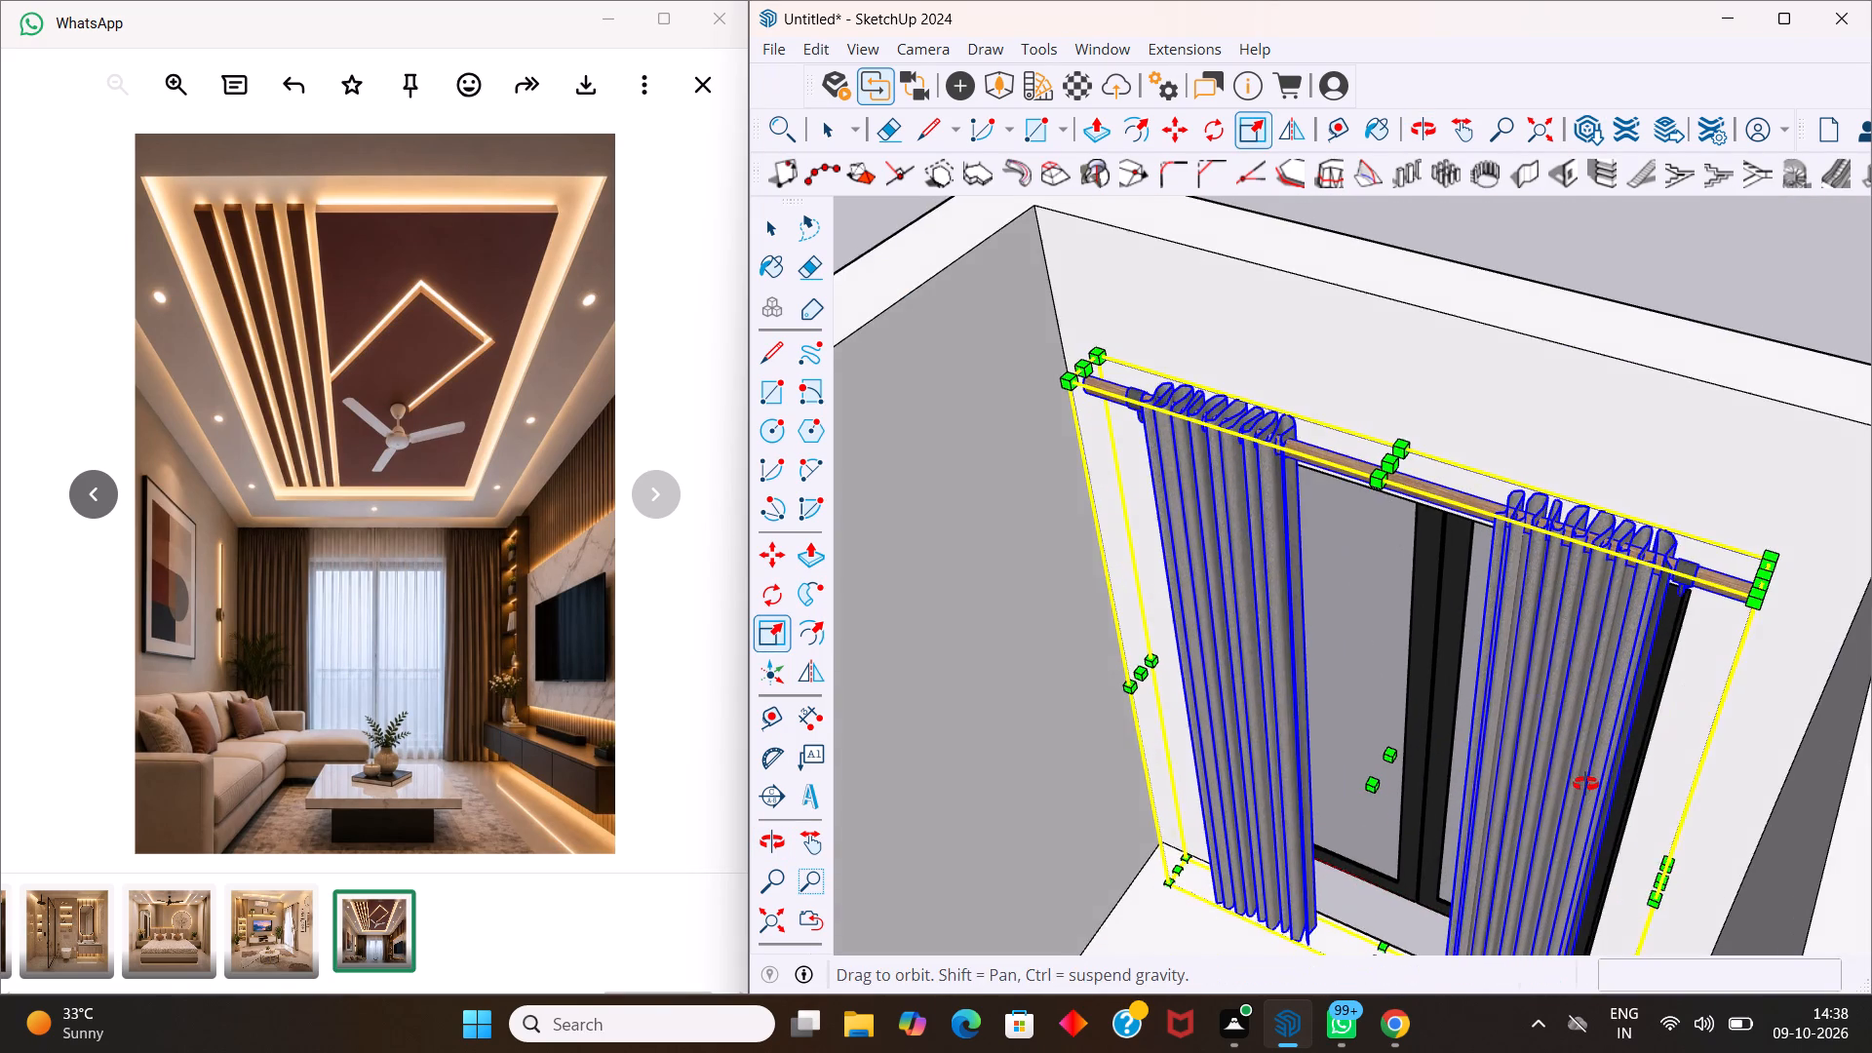
middle_click_drag(1585, 784, 1701, 830)
left_click_drag(1708, 824, 1786, 832)
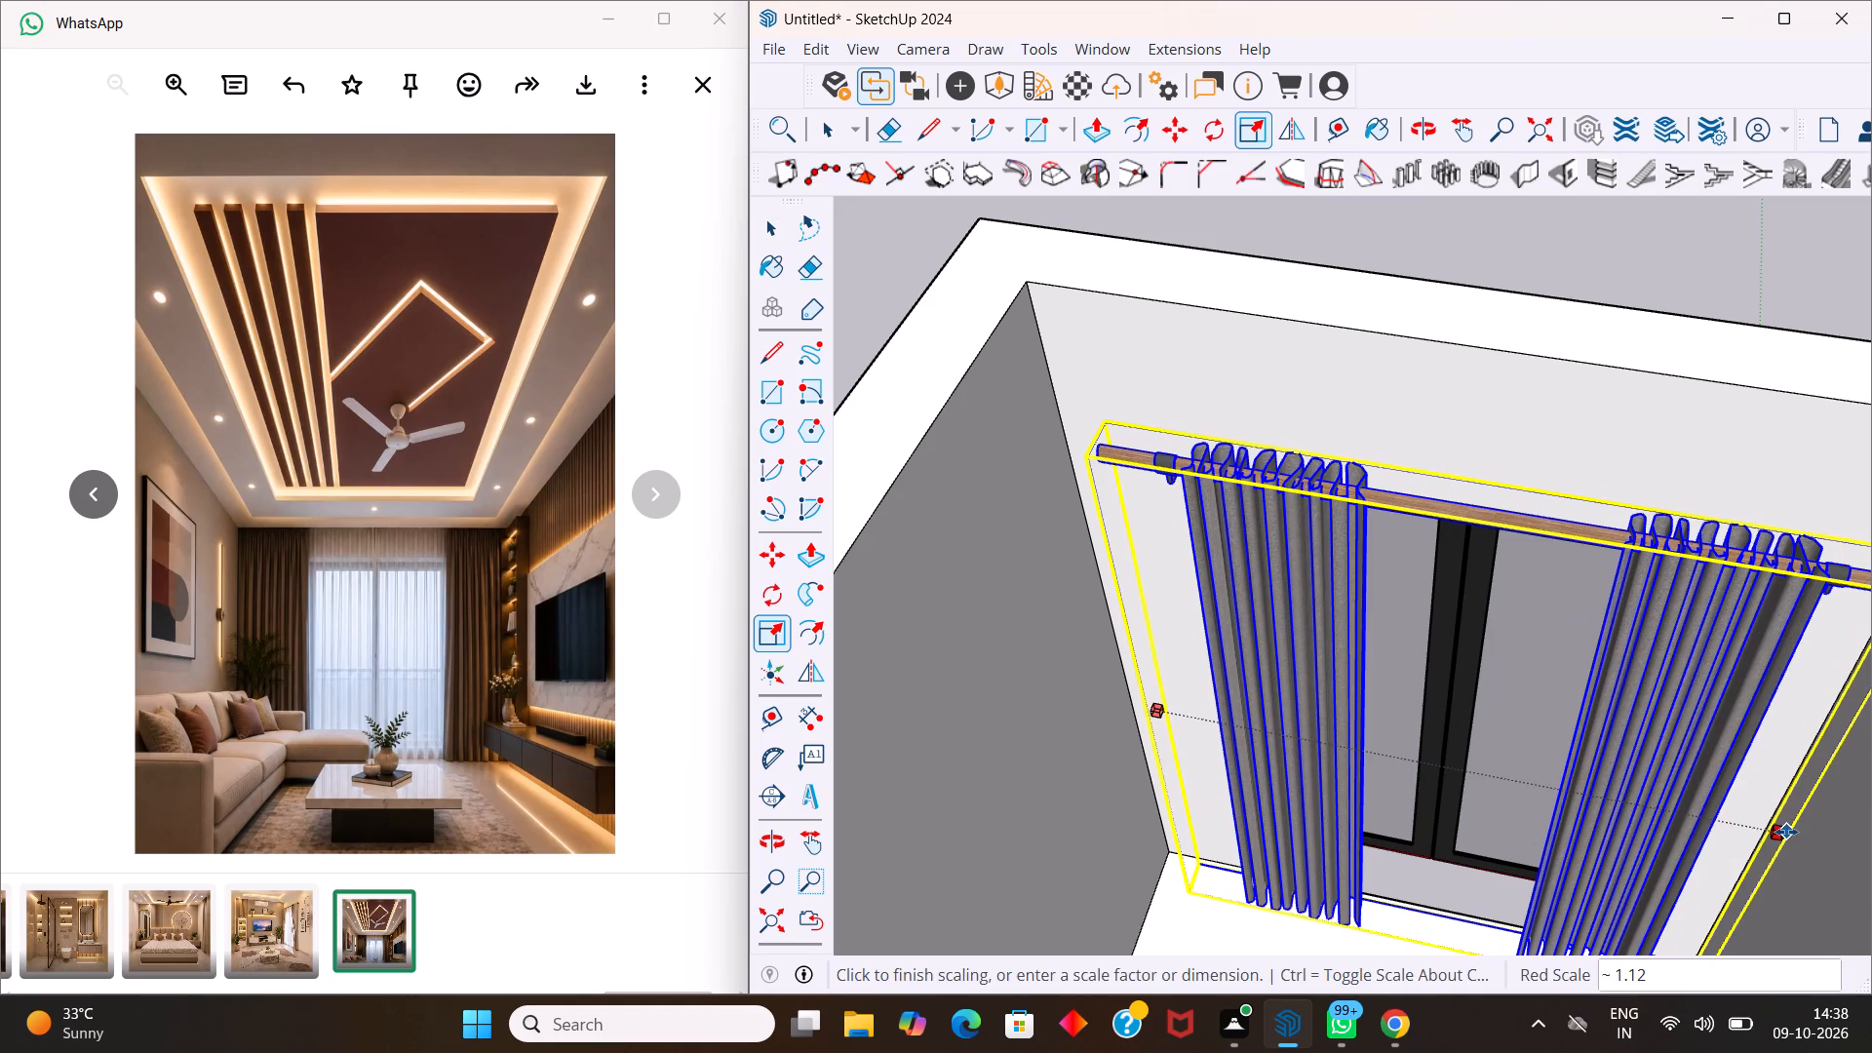
left_click_drag(1786, 832, 1786, 833)
Extend the curtain's width slightly toward the far side wall so it spans the door wall, and deselect it.
scroll(1669, 816, "up", 3)
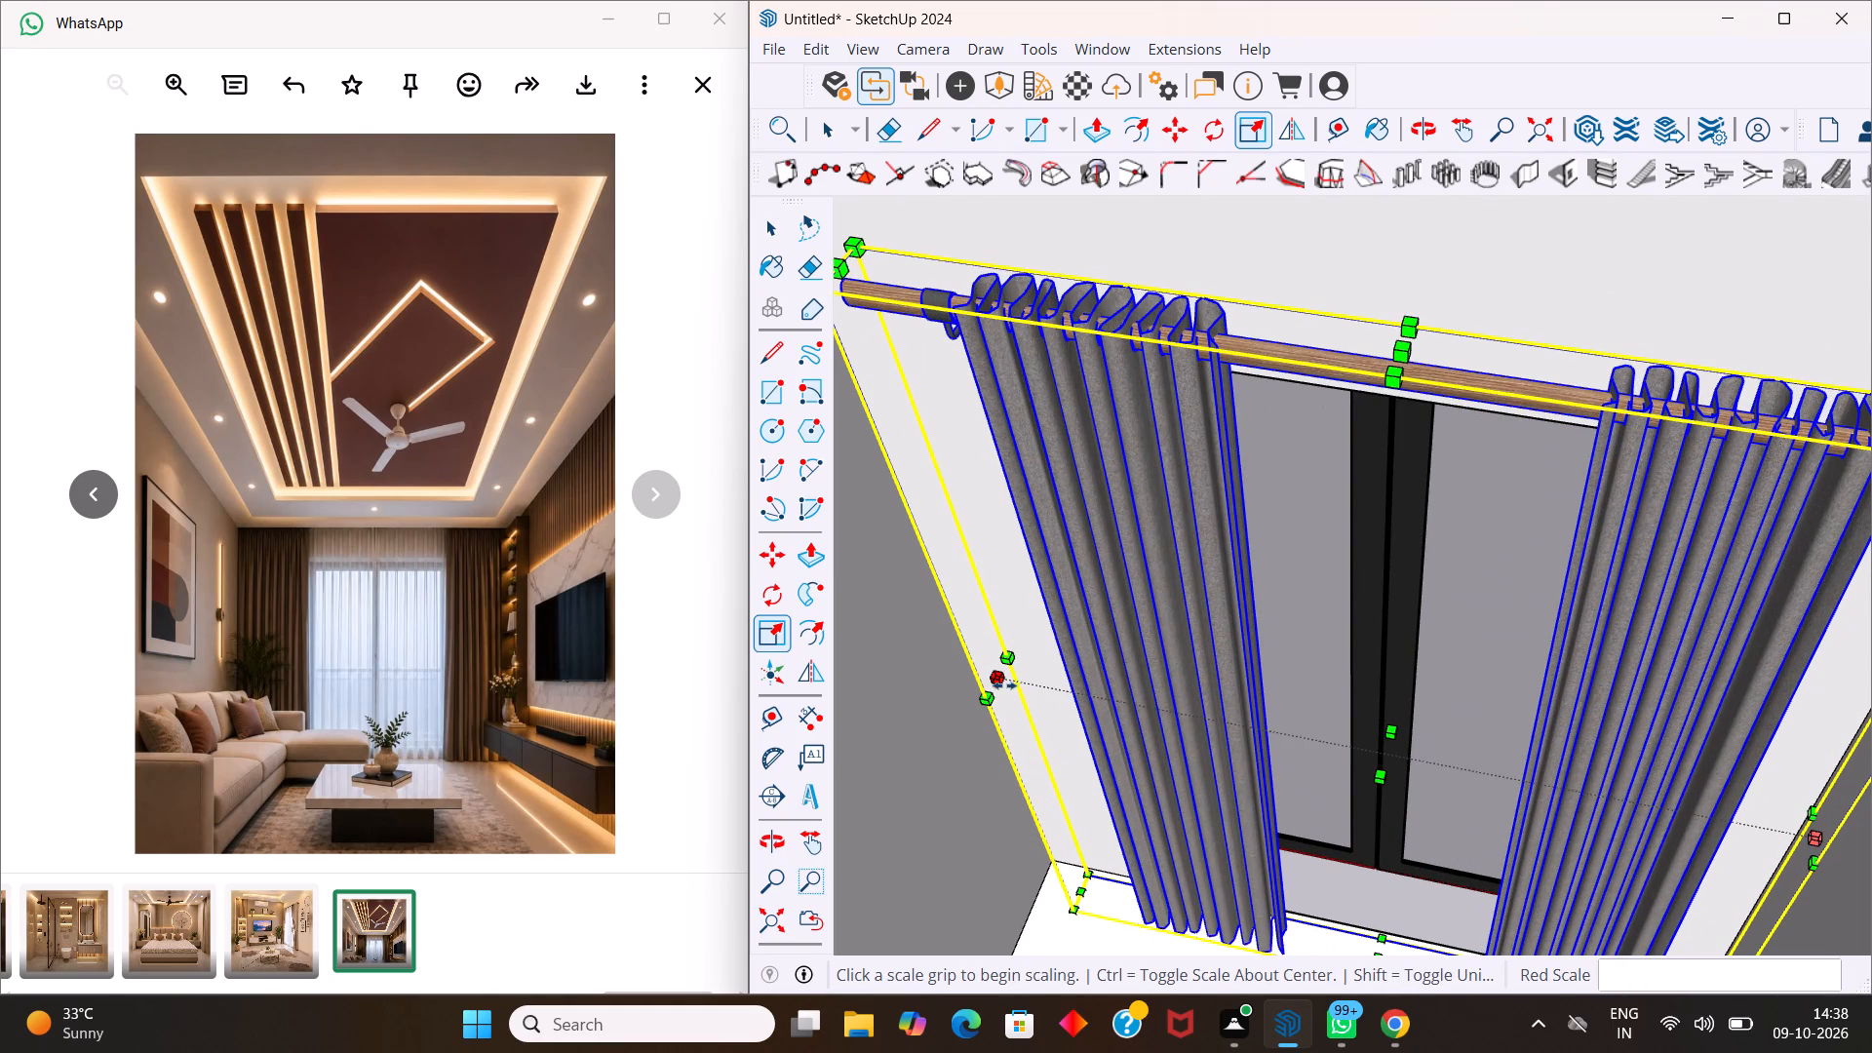
left_click_drag(1004, 684, 973, 676)
scroll(971, 675, "down", 5)
scroll(1305, 714, "up", 2)
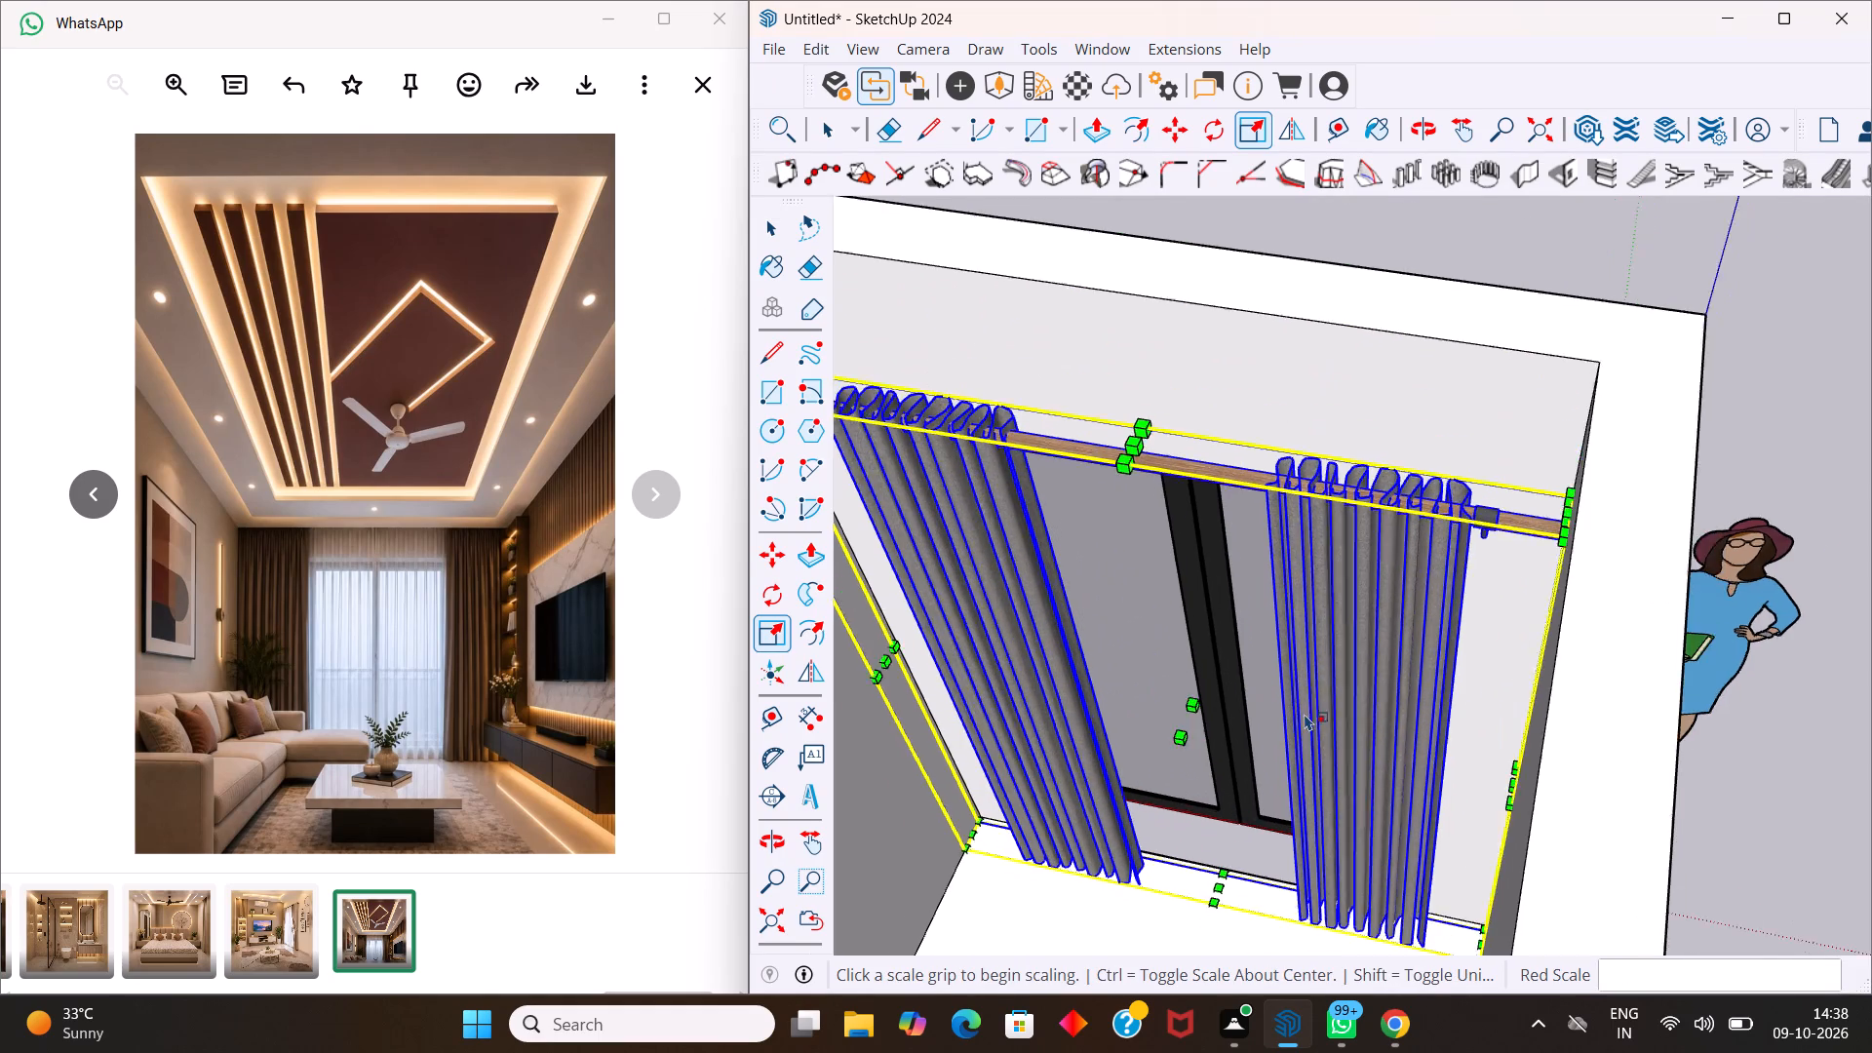
scroll(1305, 714, "up", 1)
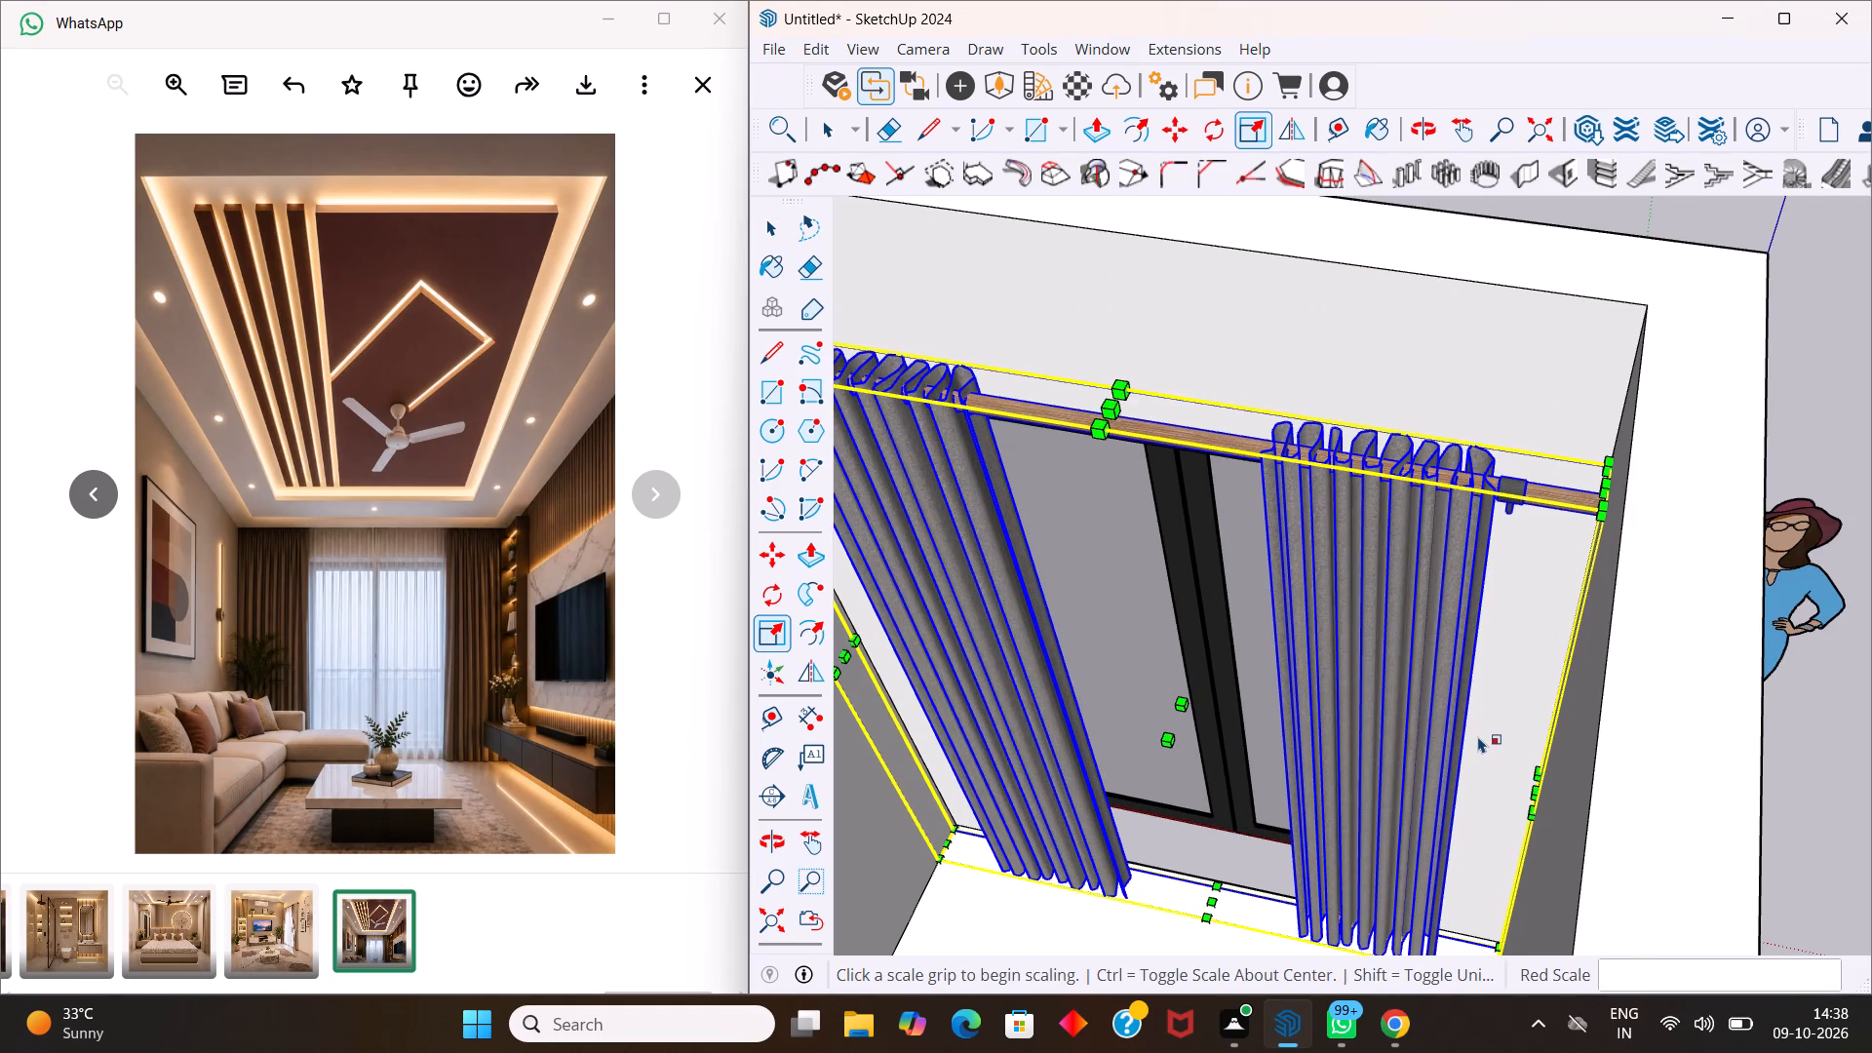
key("Escape")
scroll(1445, 748, "down", 10)
left_click(1674, 670)
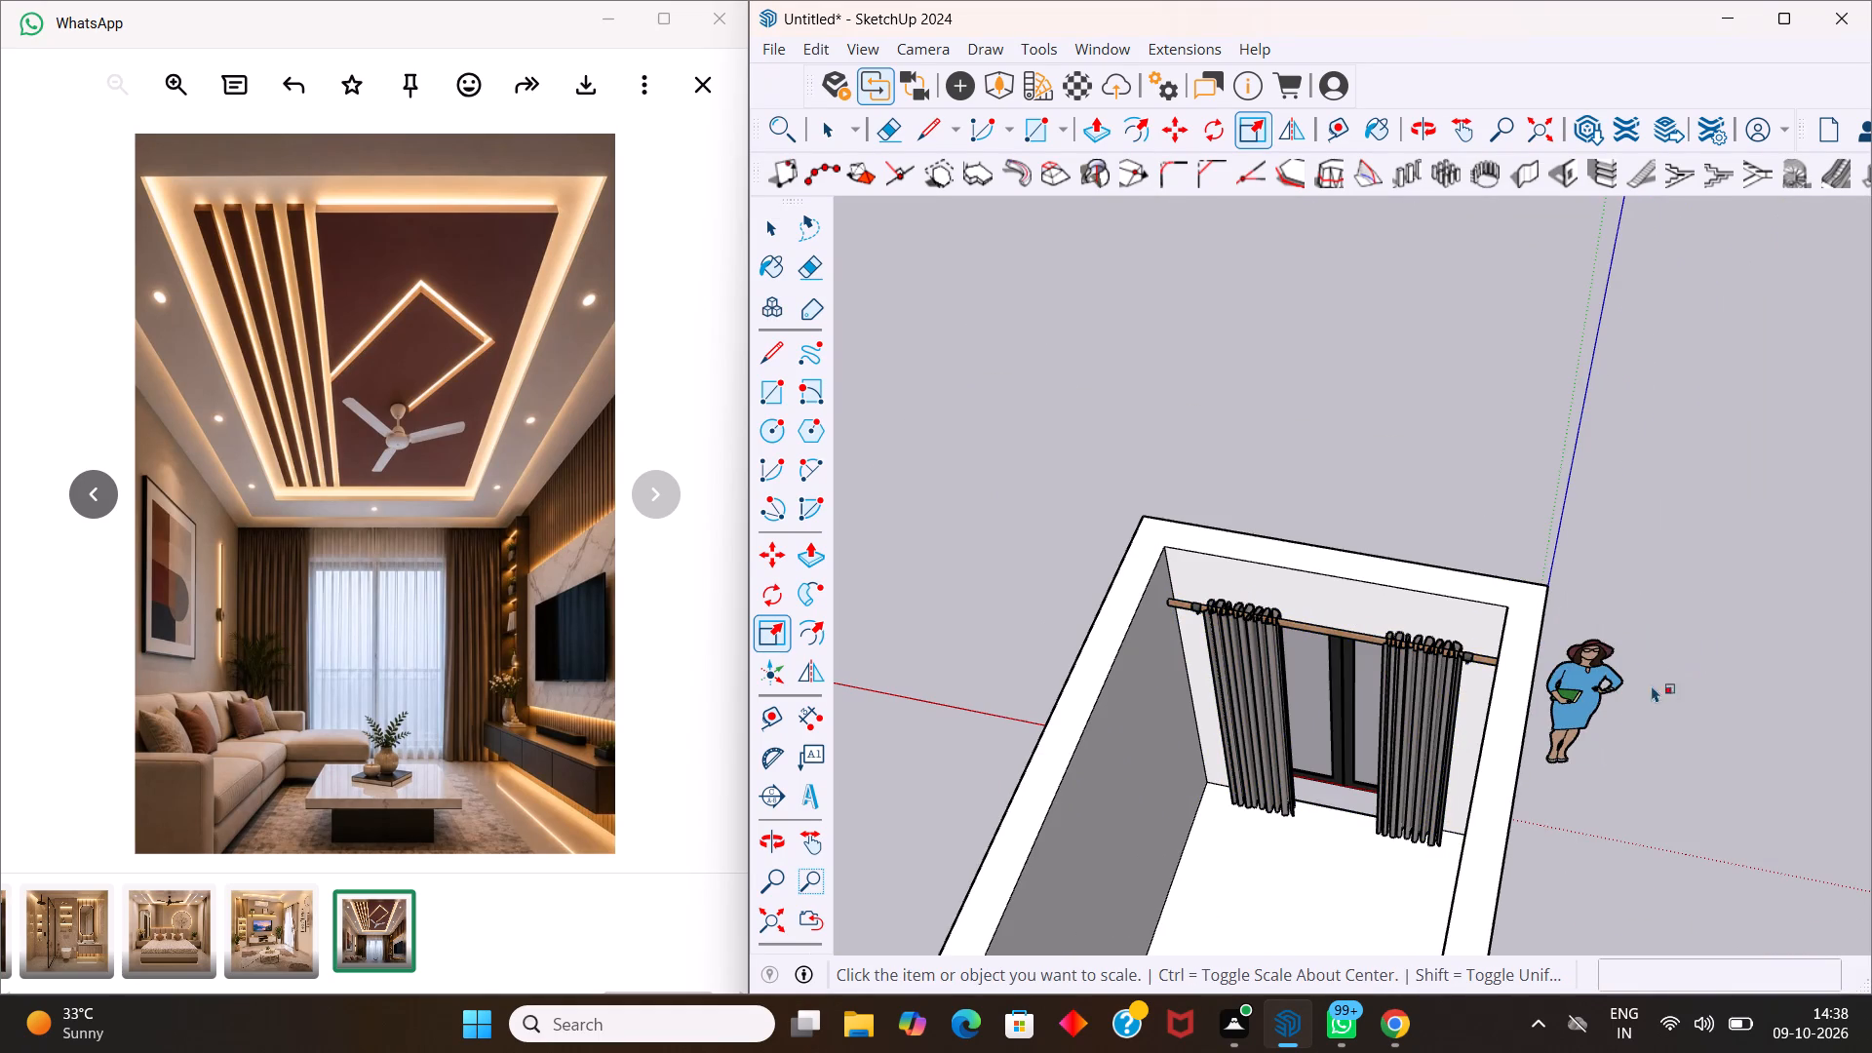
Examine how the widened curtain fits between the side walls and in front of the glass door.
scroll(1454, 825, "down", 4)
middle_click(1404, 831)
middle_click_drag(1404, 831, 1414, 753)
left_click(1566, 739)
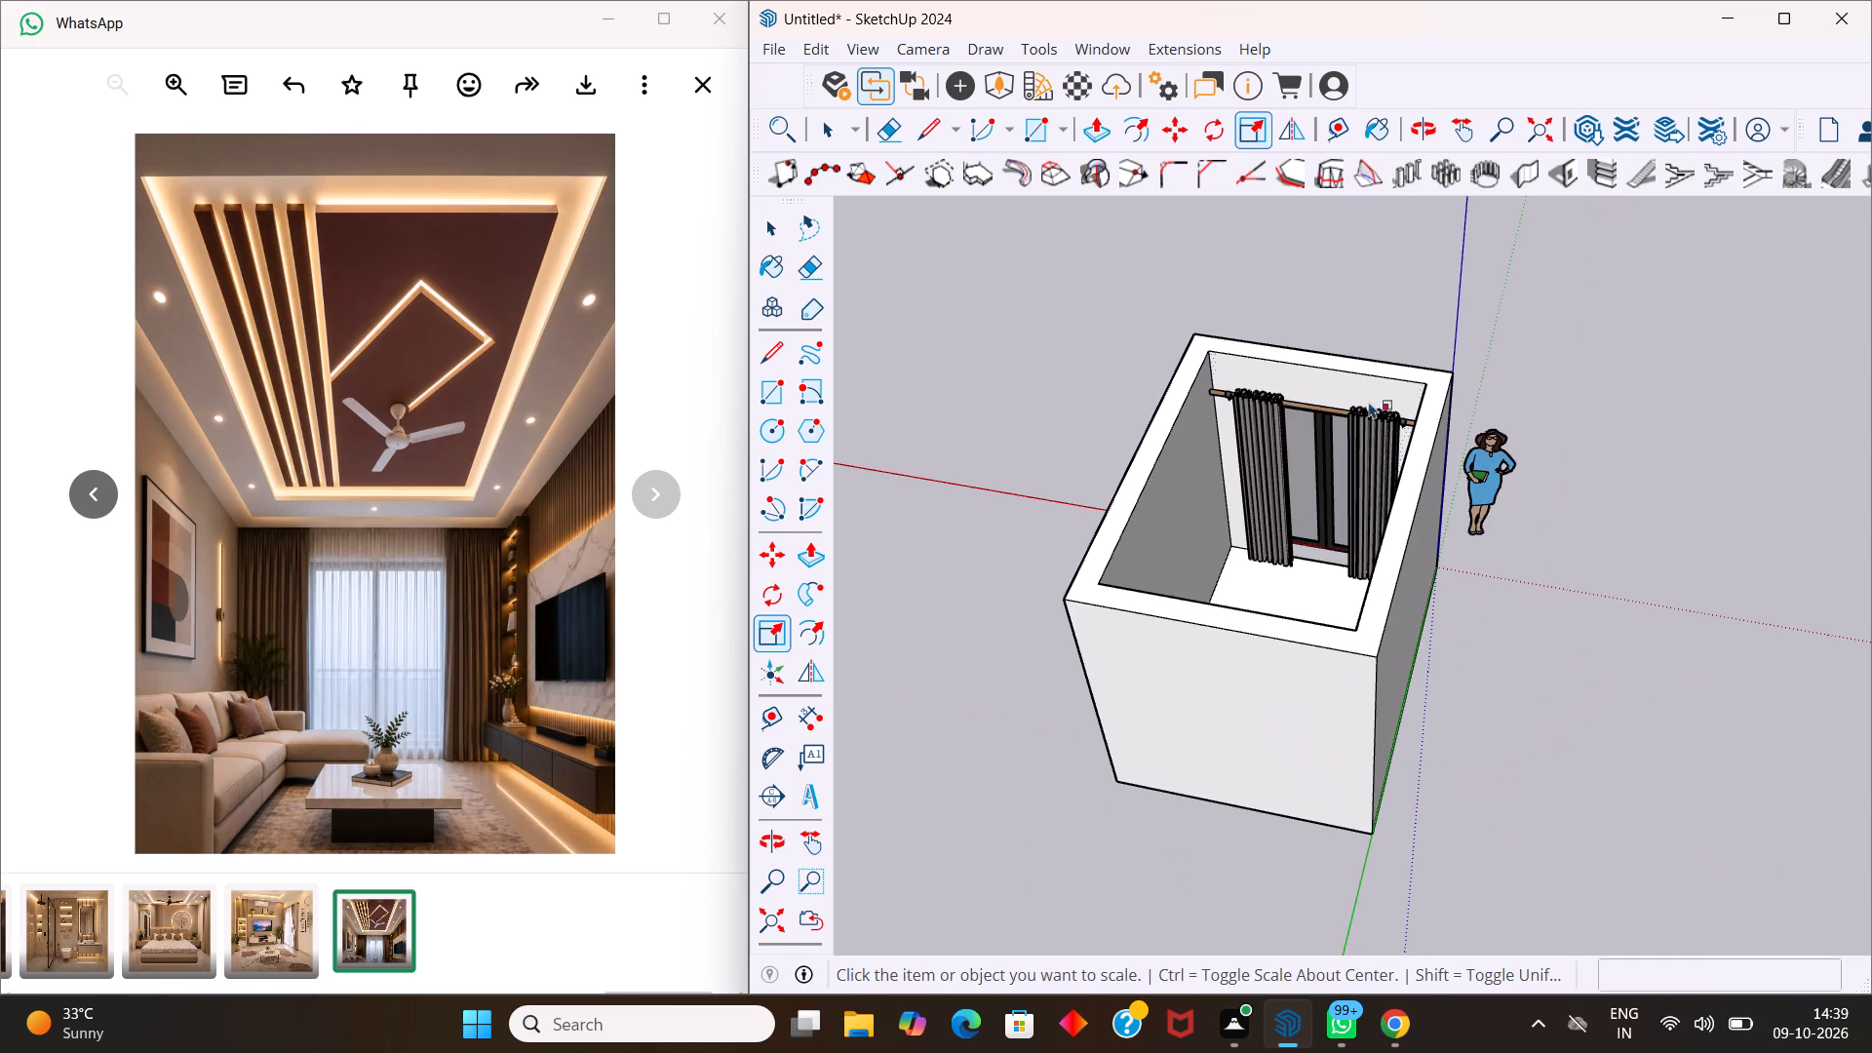
scroll(1345, 352, "up", 4)
scroll(1275, 396, "up", 8)
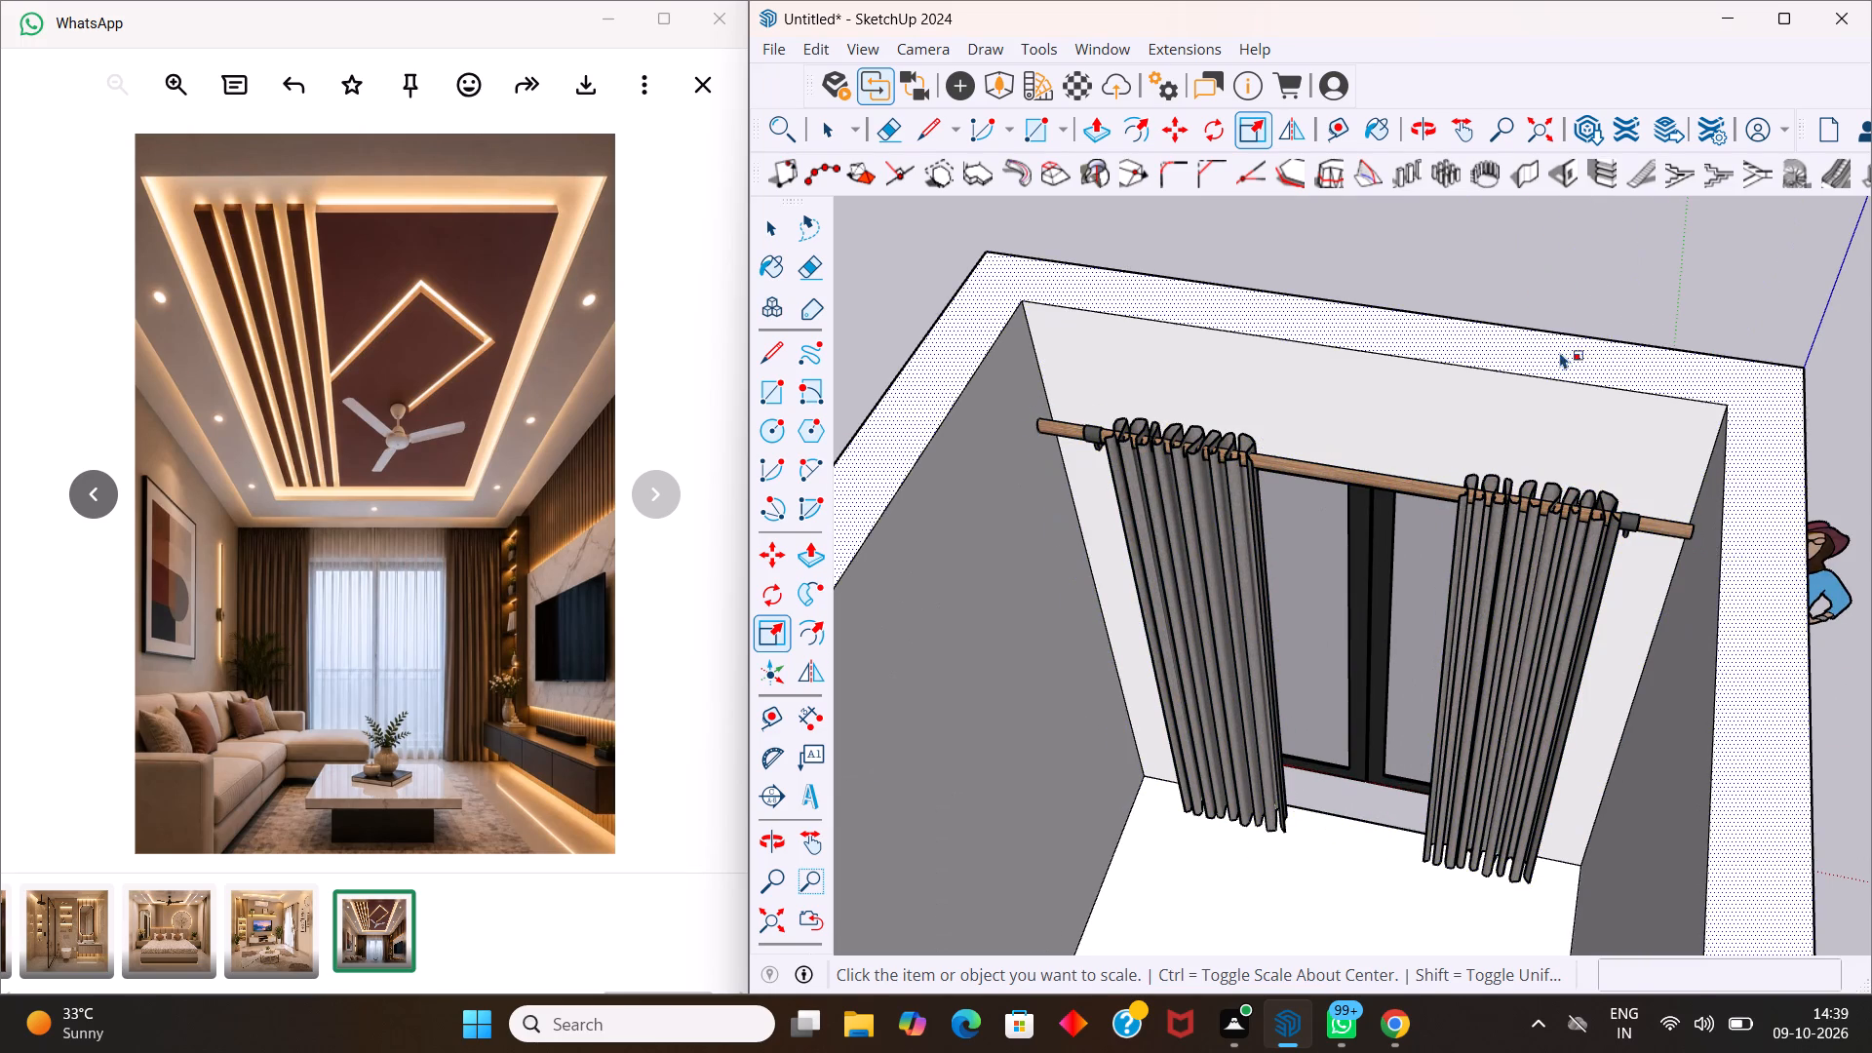
left_click(1546, 297)
key("space")
key("space")
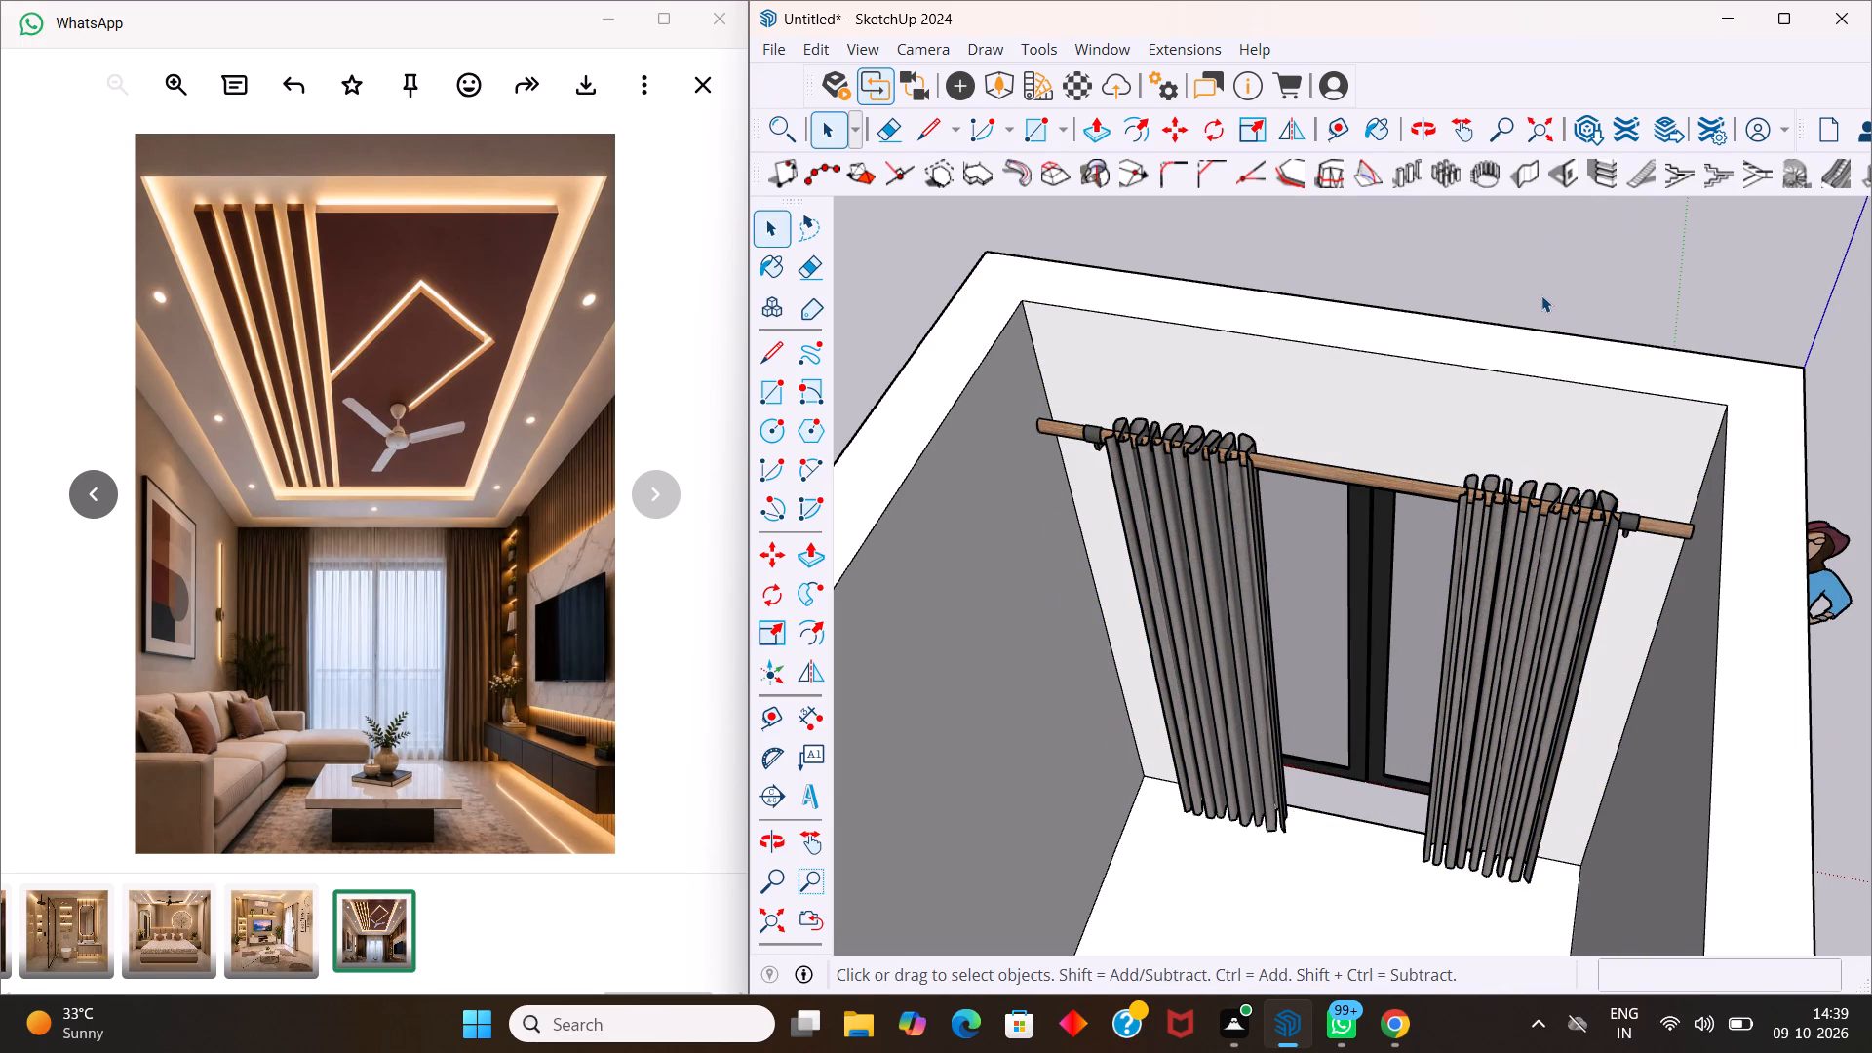
key("Escape")
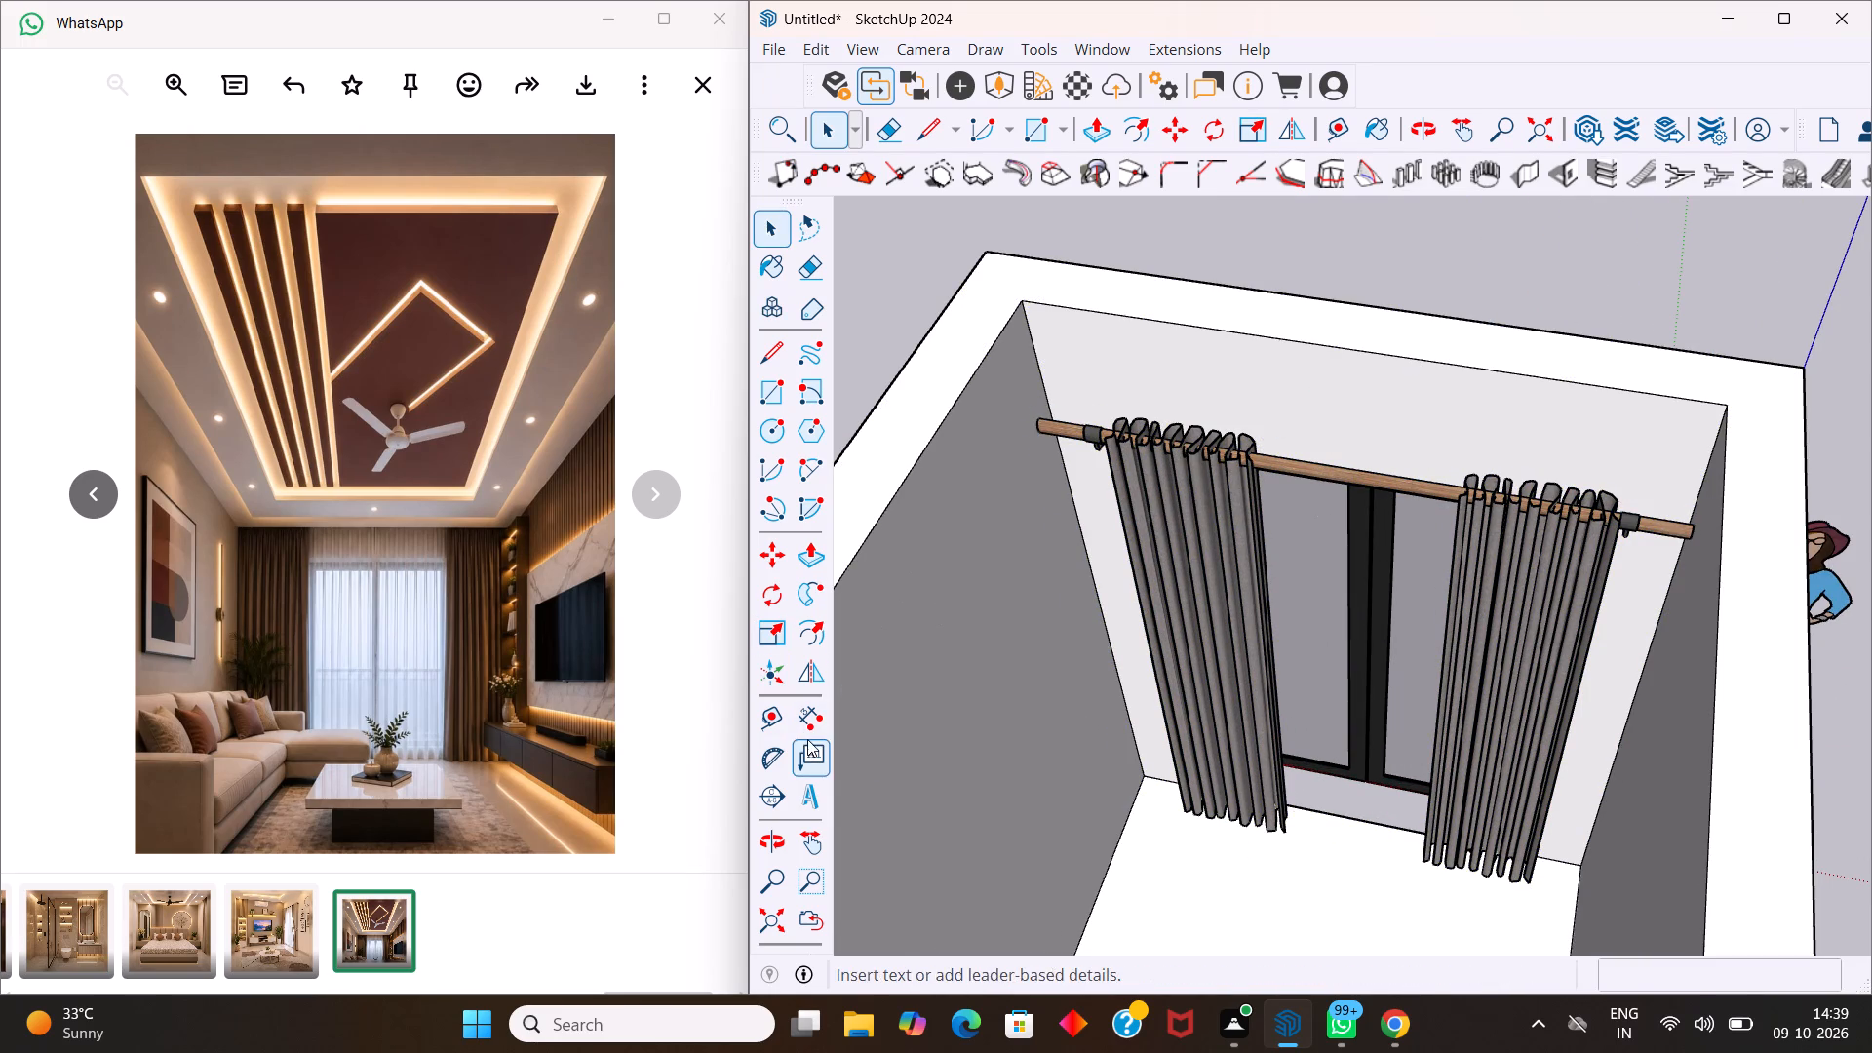
Check the distance from the door wall's upper inner corner down to the curtain rod with the Dimension tool.
left_click(809, 720)
left_click(1026, 305)
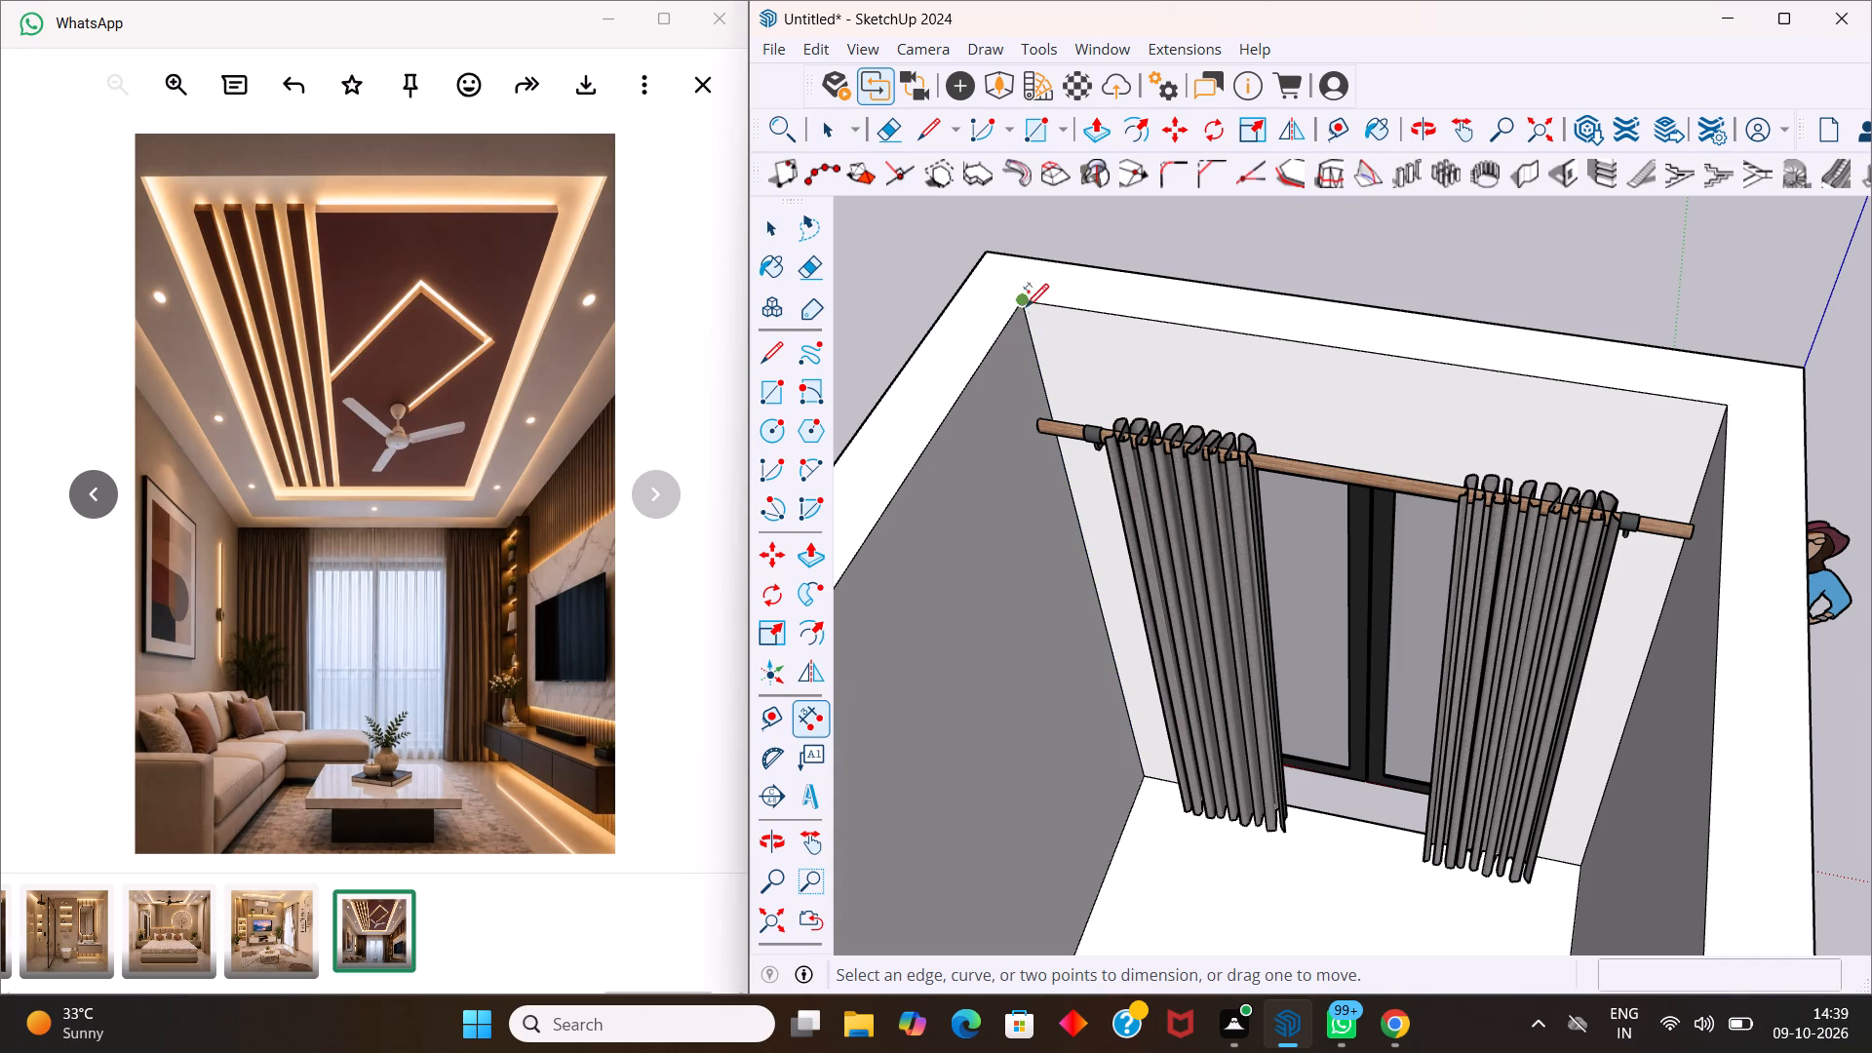
middle_click_drag(1045, 387, 1102, 246)
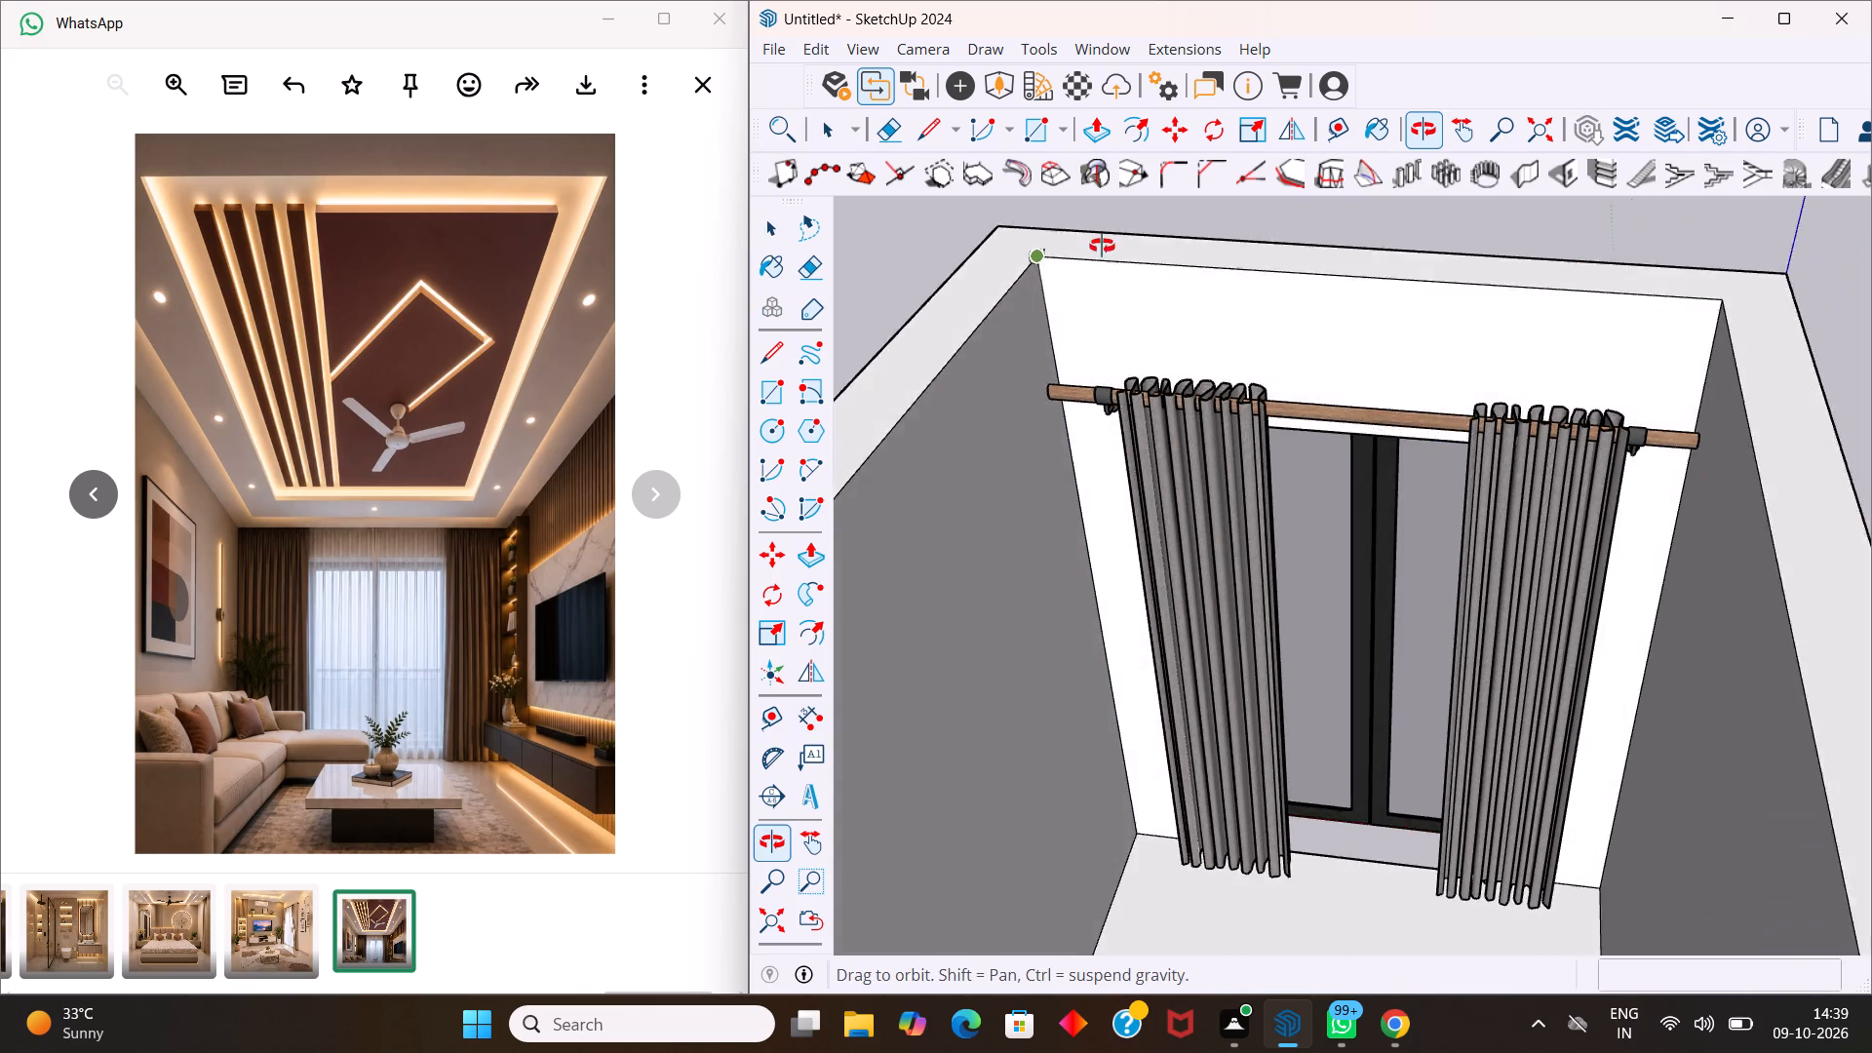
middle_click_drag(1102, 246, 1105, 239)
middle_click_drag(1105, 239, 1103, 316)
middle_click(1103, 316)
middle_click_drag(1103, 316, 1295, 602)
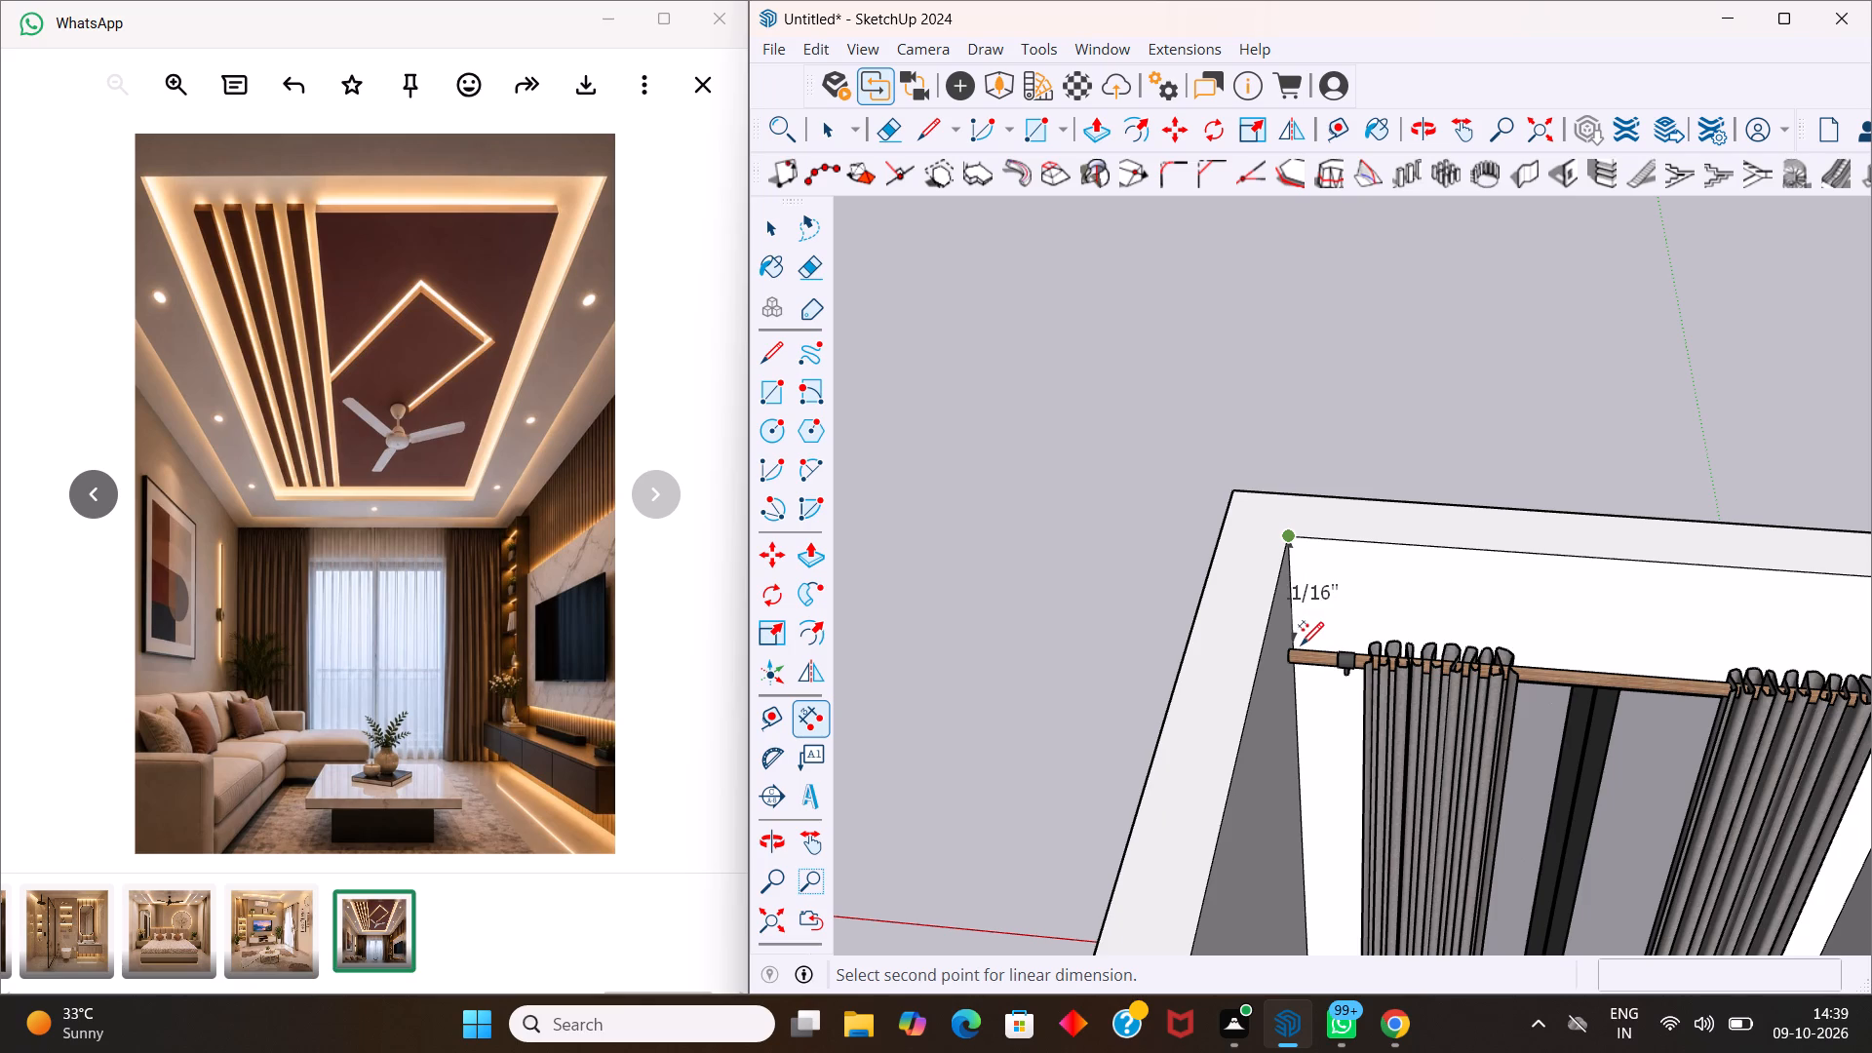
middle_click_drag(1299, 644, 1310, 467)
middle_click(1318, 511)
middle_click(1318, 514)
key("space")
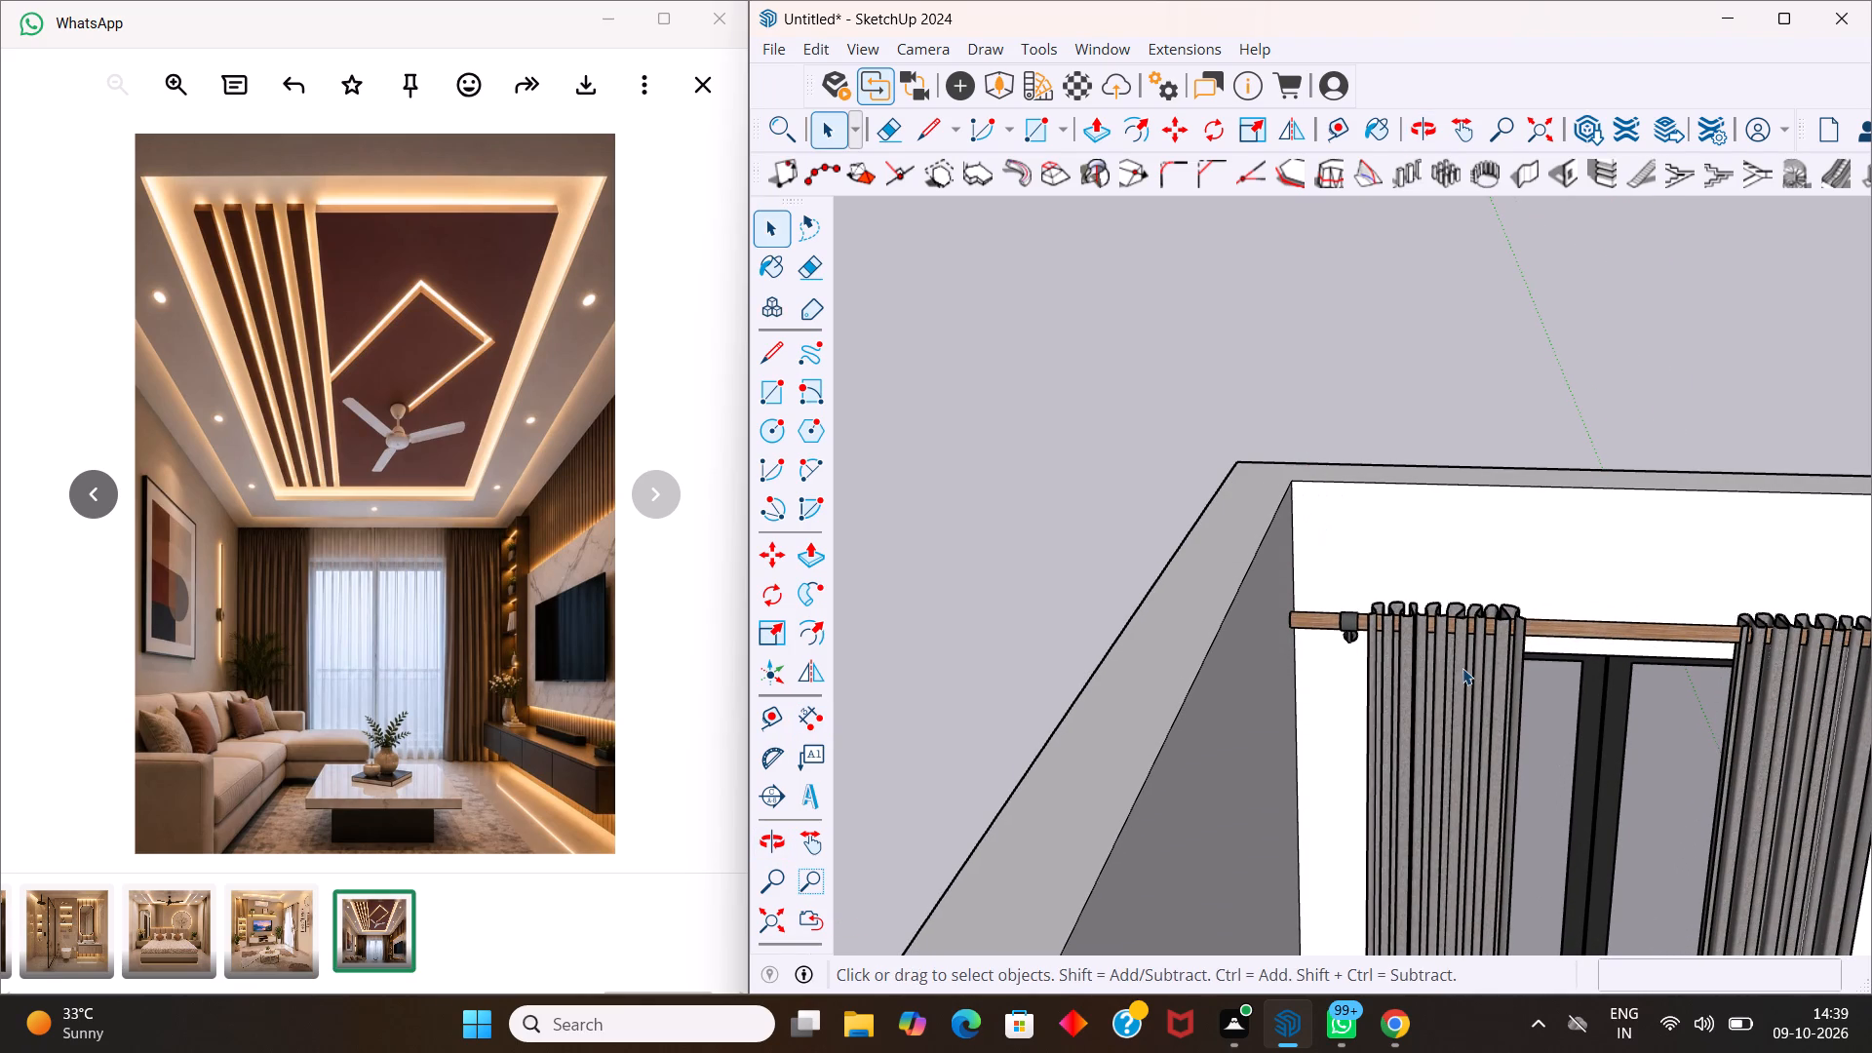
Scale the curtain's height down slightly along the blue axis from its top, lowering the rod, and deselect it.
left_click(1462, 668)
key("s")
middle_click_drag(1698, 628, 1657, 662)
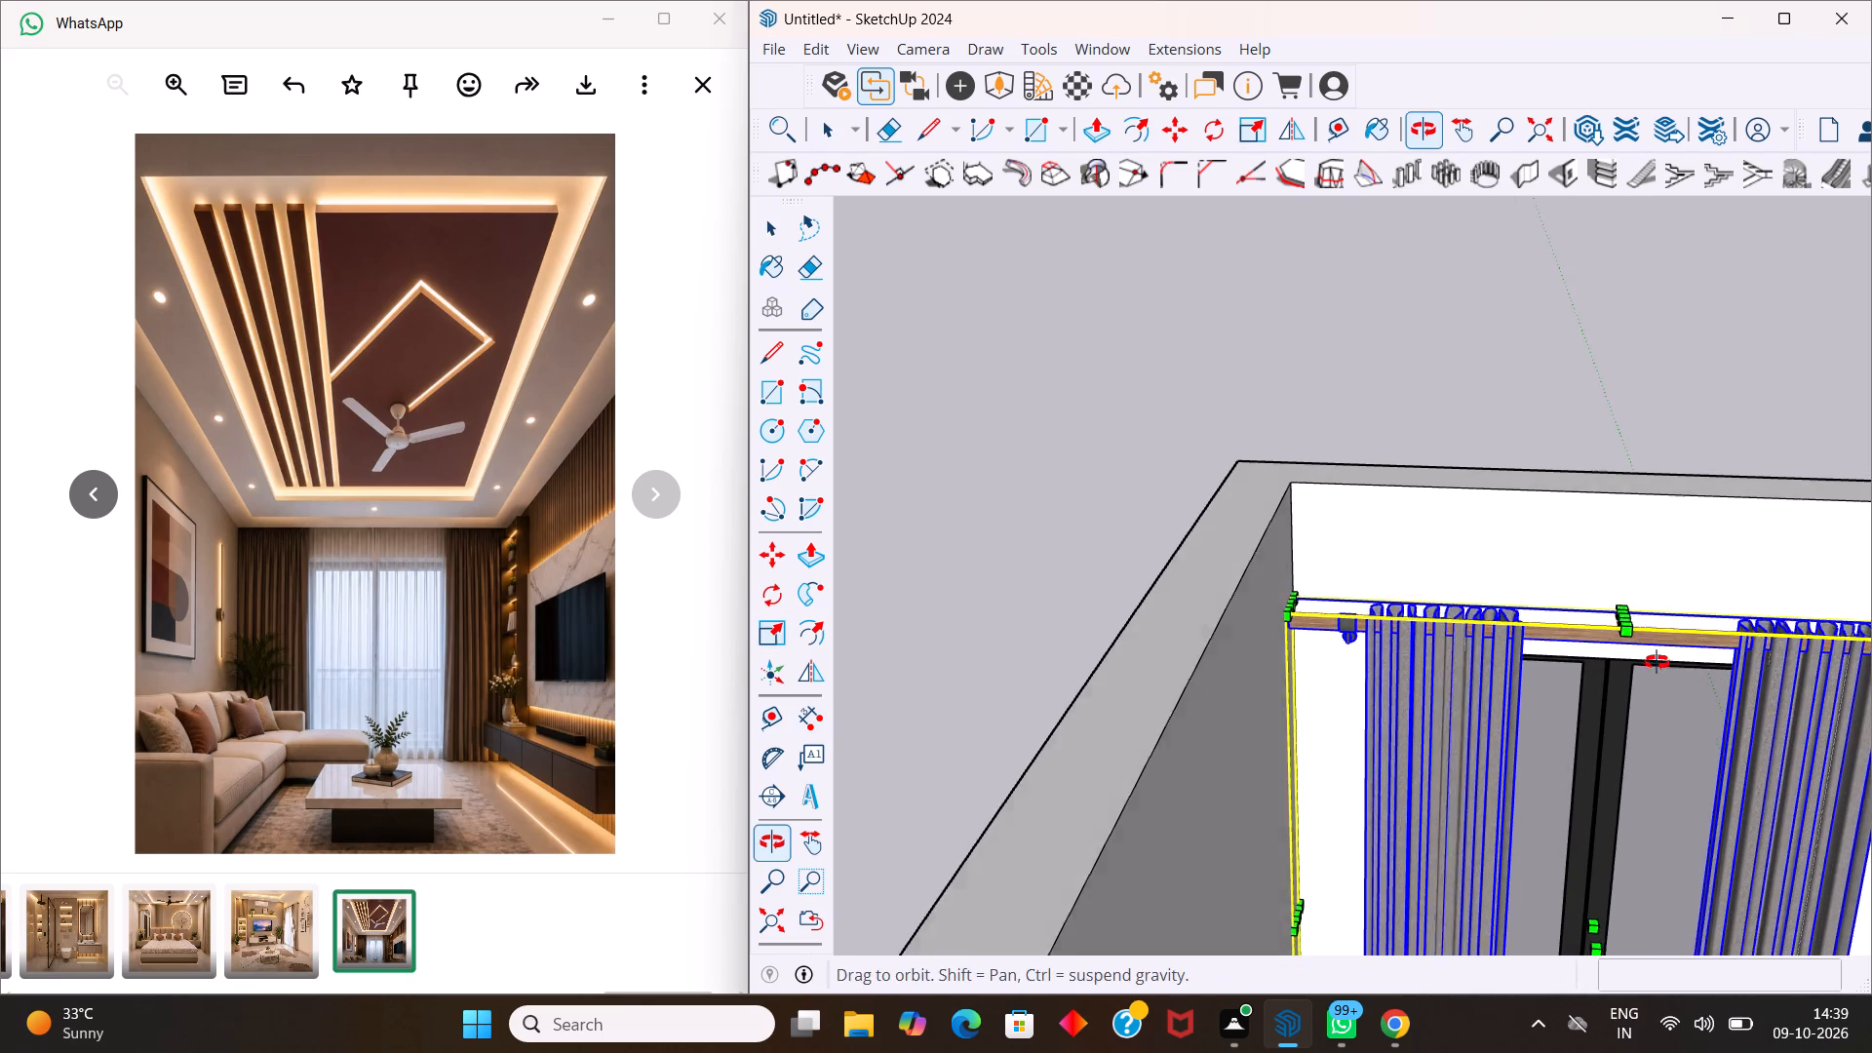
middle_click_drag(1657, 662, 1638, 667)
scroll(1640, 655, "up", 4)
left_click_drag(1614, 628, 1614, 643)
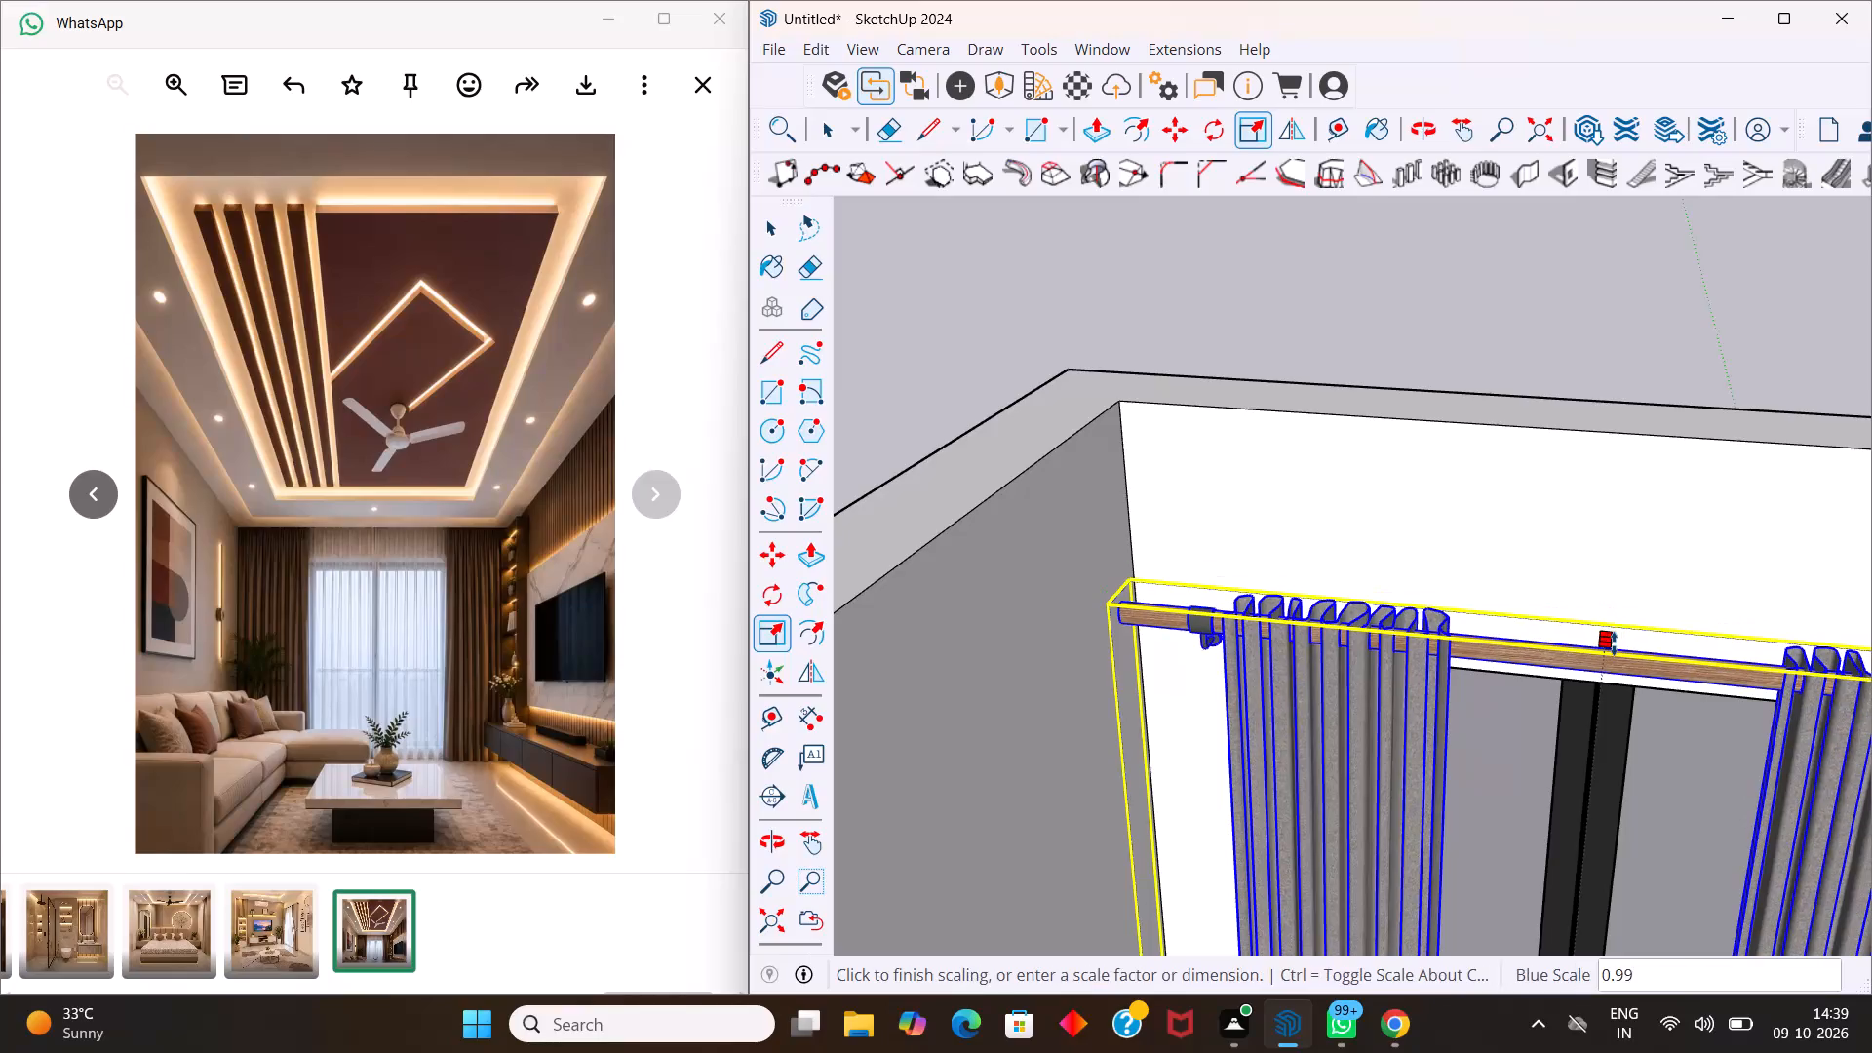
left_click_drag(1614, 643, 1614, 657)
key("space")
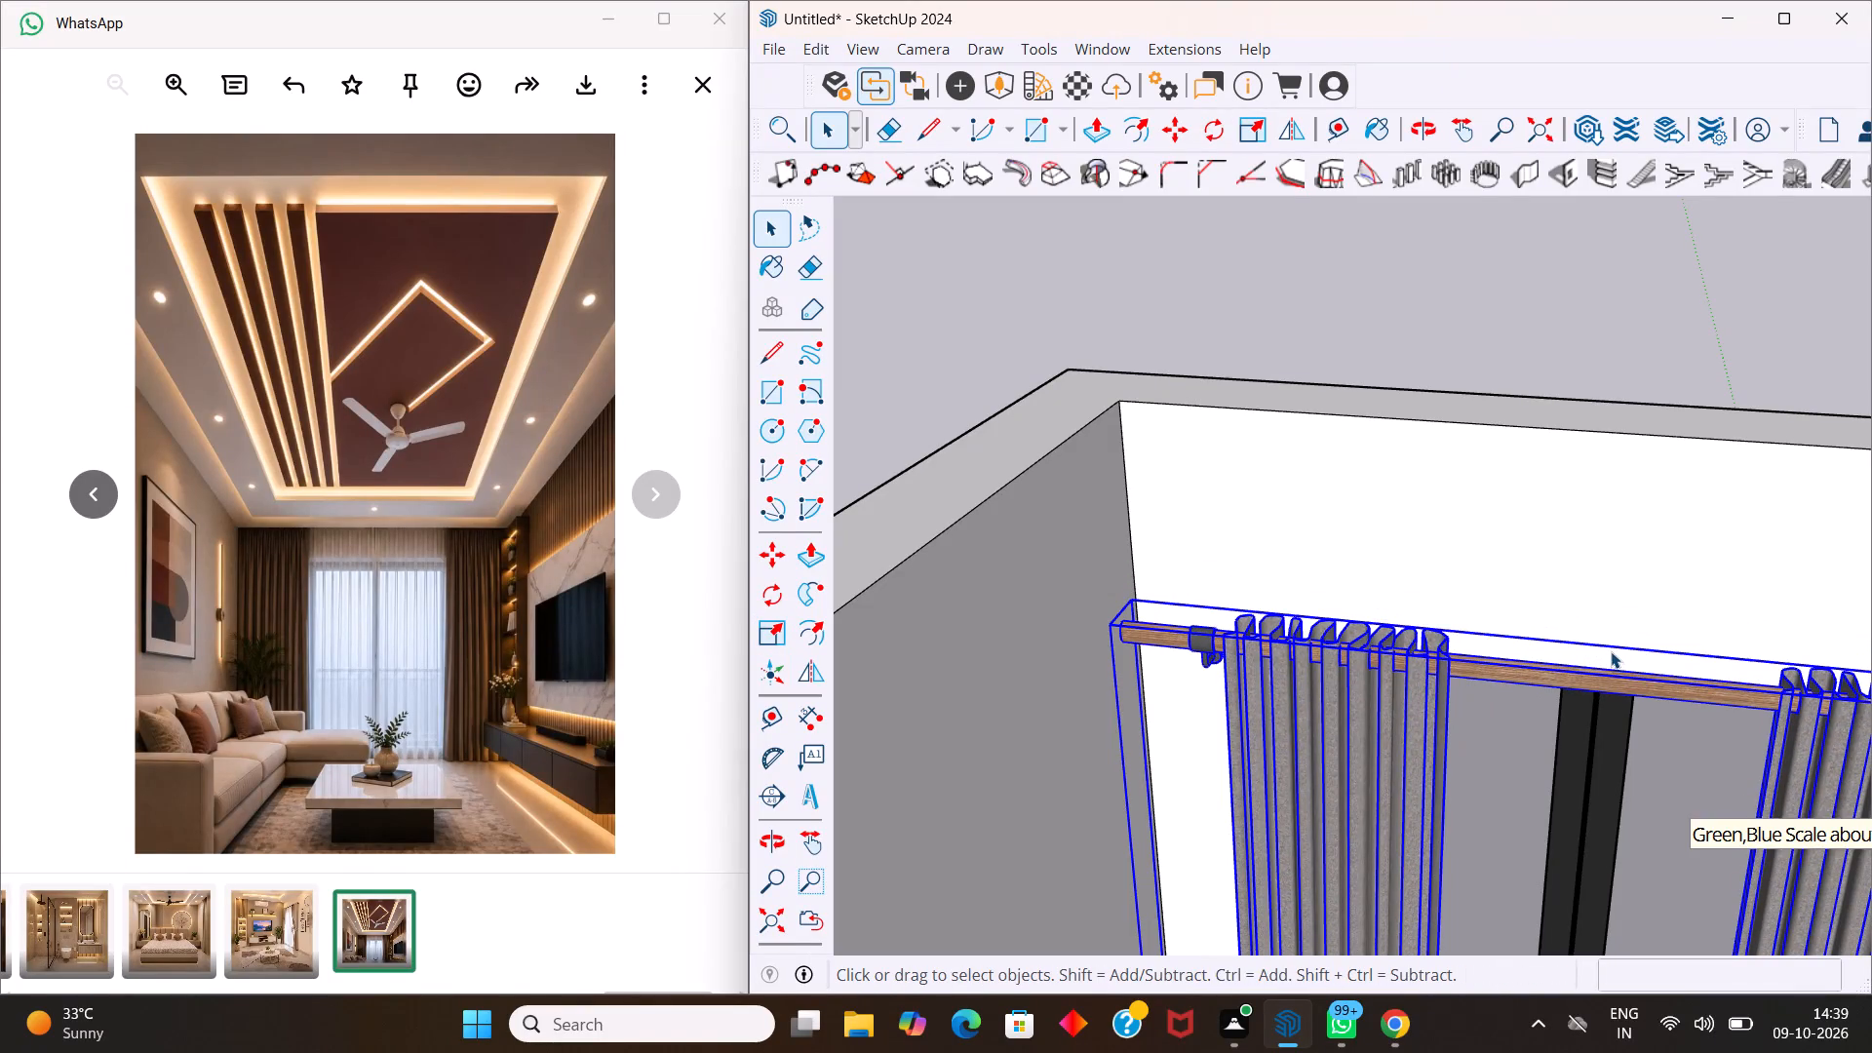
key("Escape")
key("Escape")
scroll(1297, 543, "down", 4)
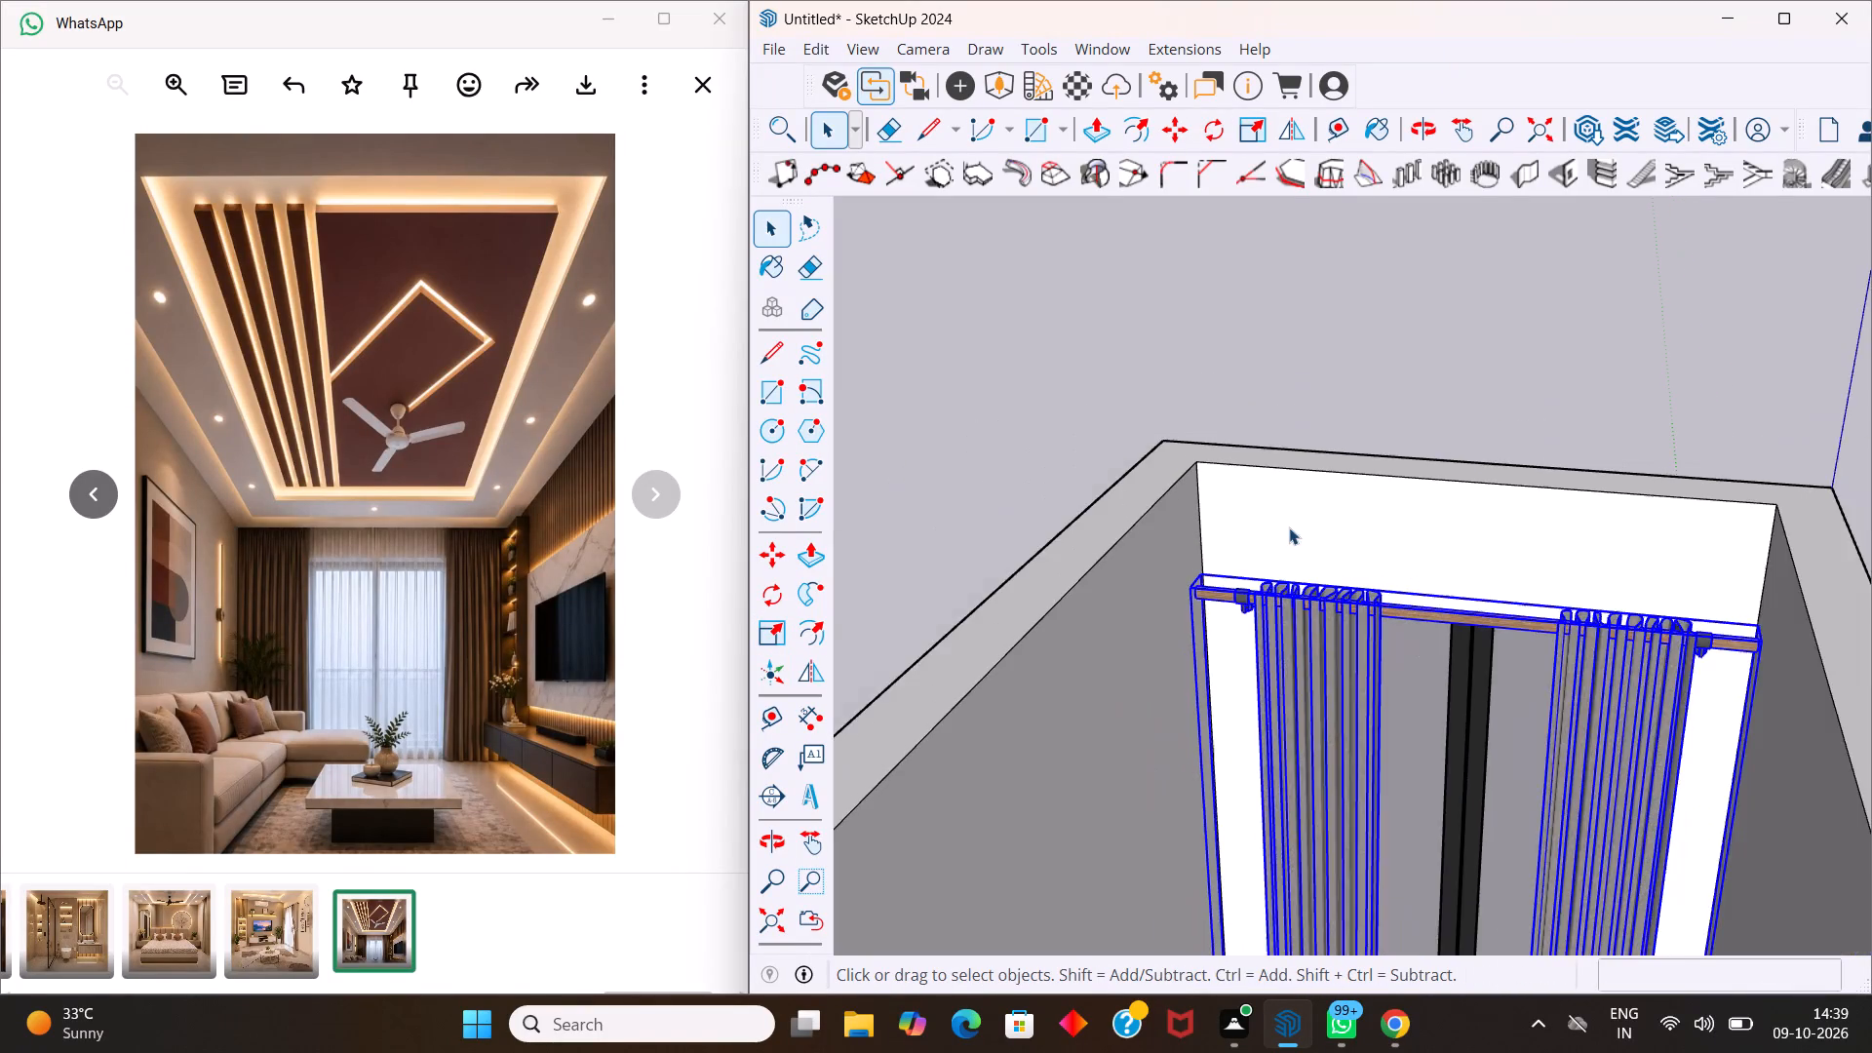
scroll(1289, 527, "down", 7)
left_click(1337, 399)
Examine the lowered curtain rod and panels against the top of the glass door frame and the side walls.
middle_click_drag(1551, 542, 1599, 604)
scroll(1586, 602, "up", 4)
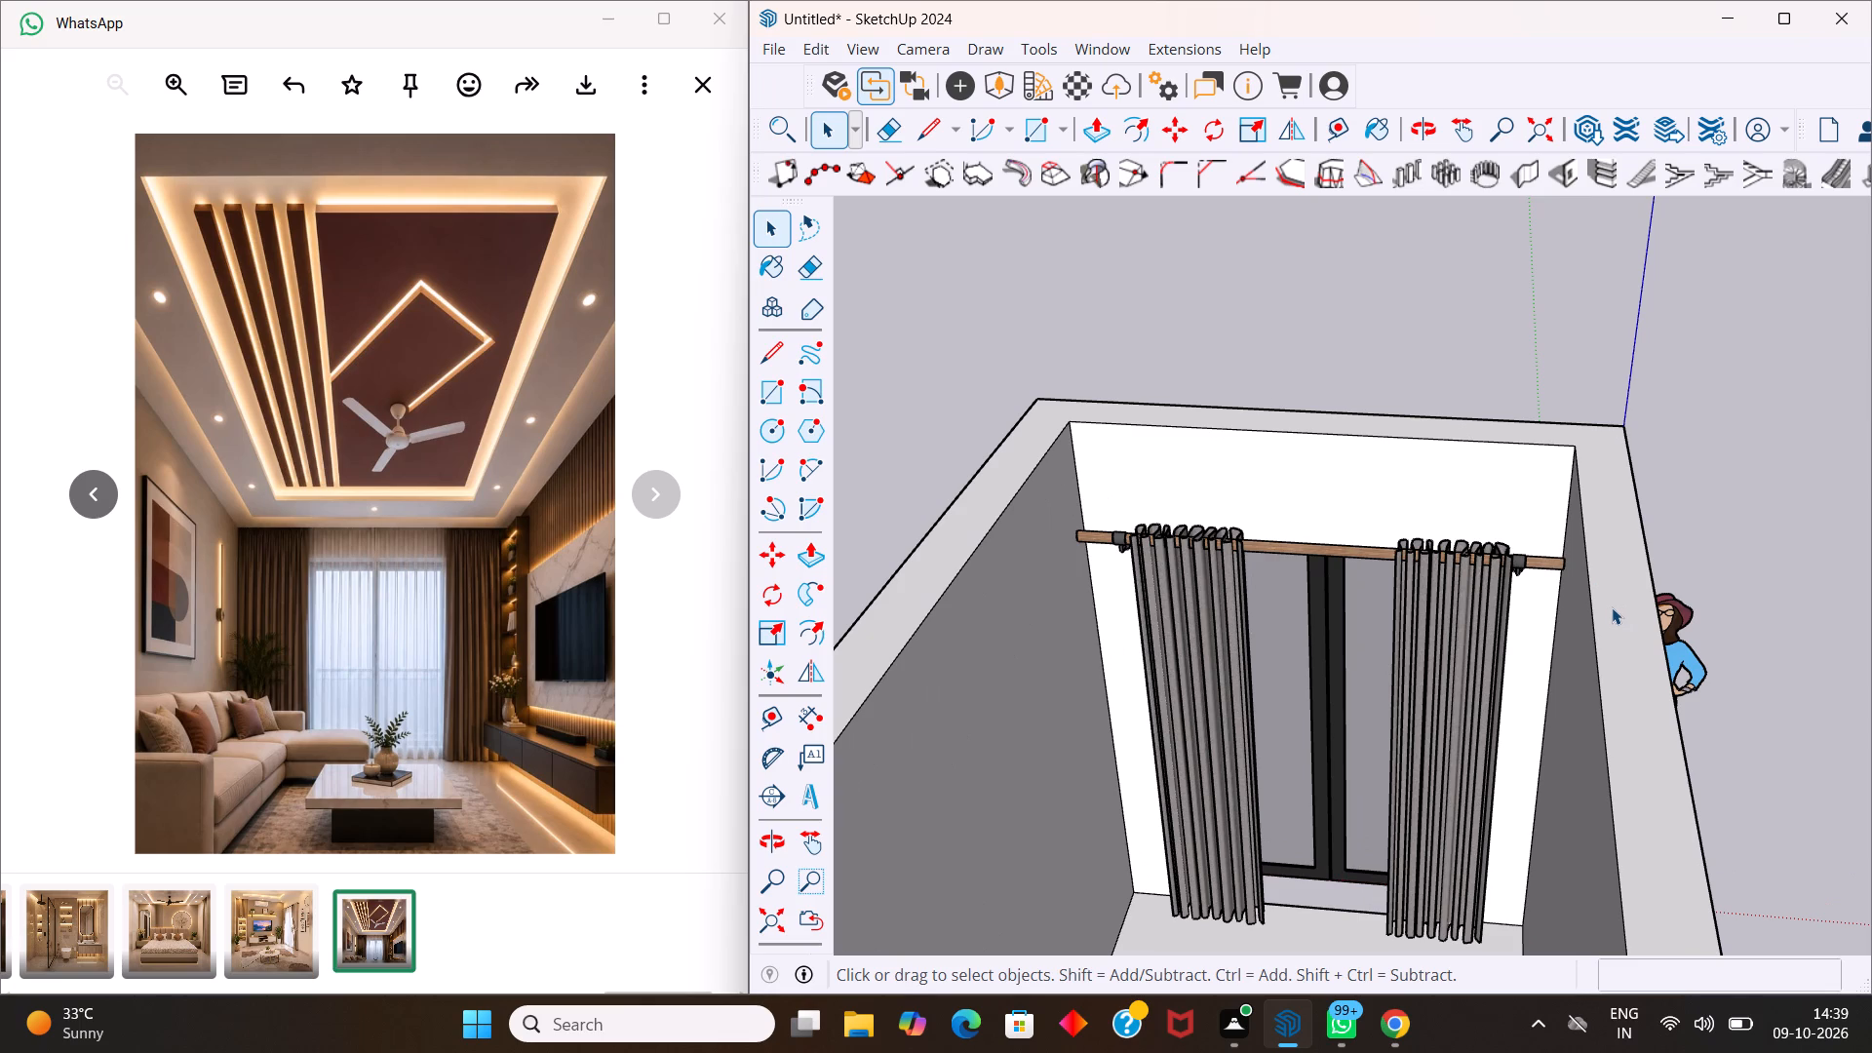
scroll(1557, 613, "up", 2)
middle_click_drag(1549, 619, 1591, 476)
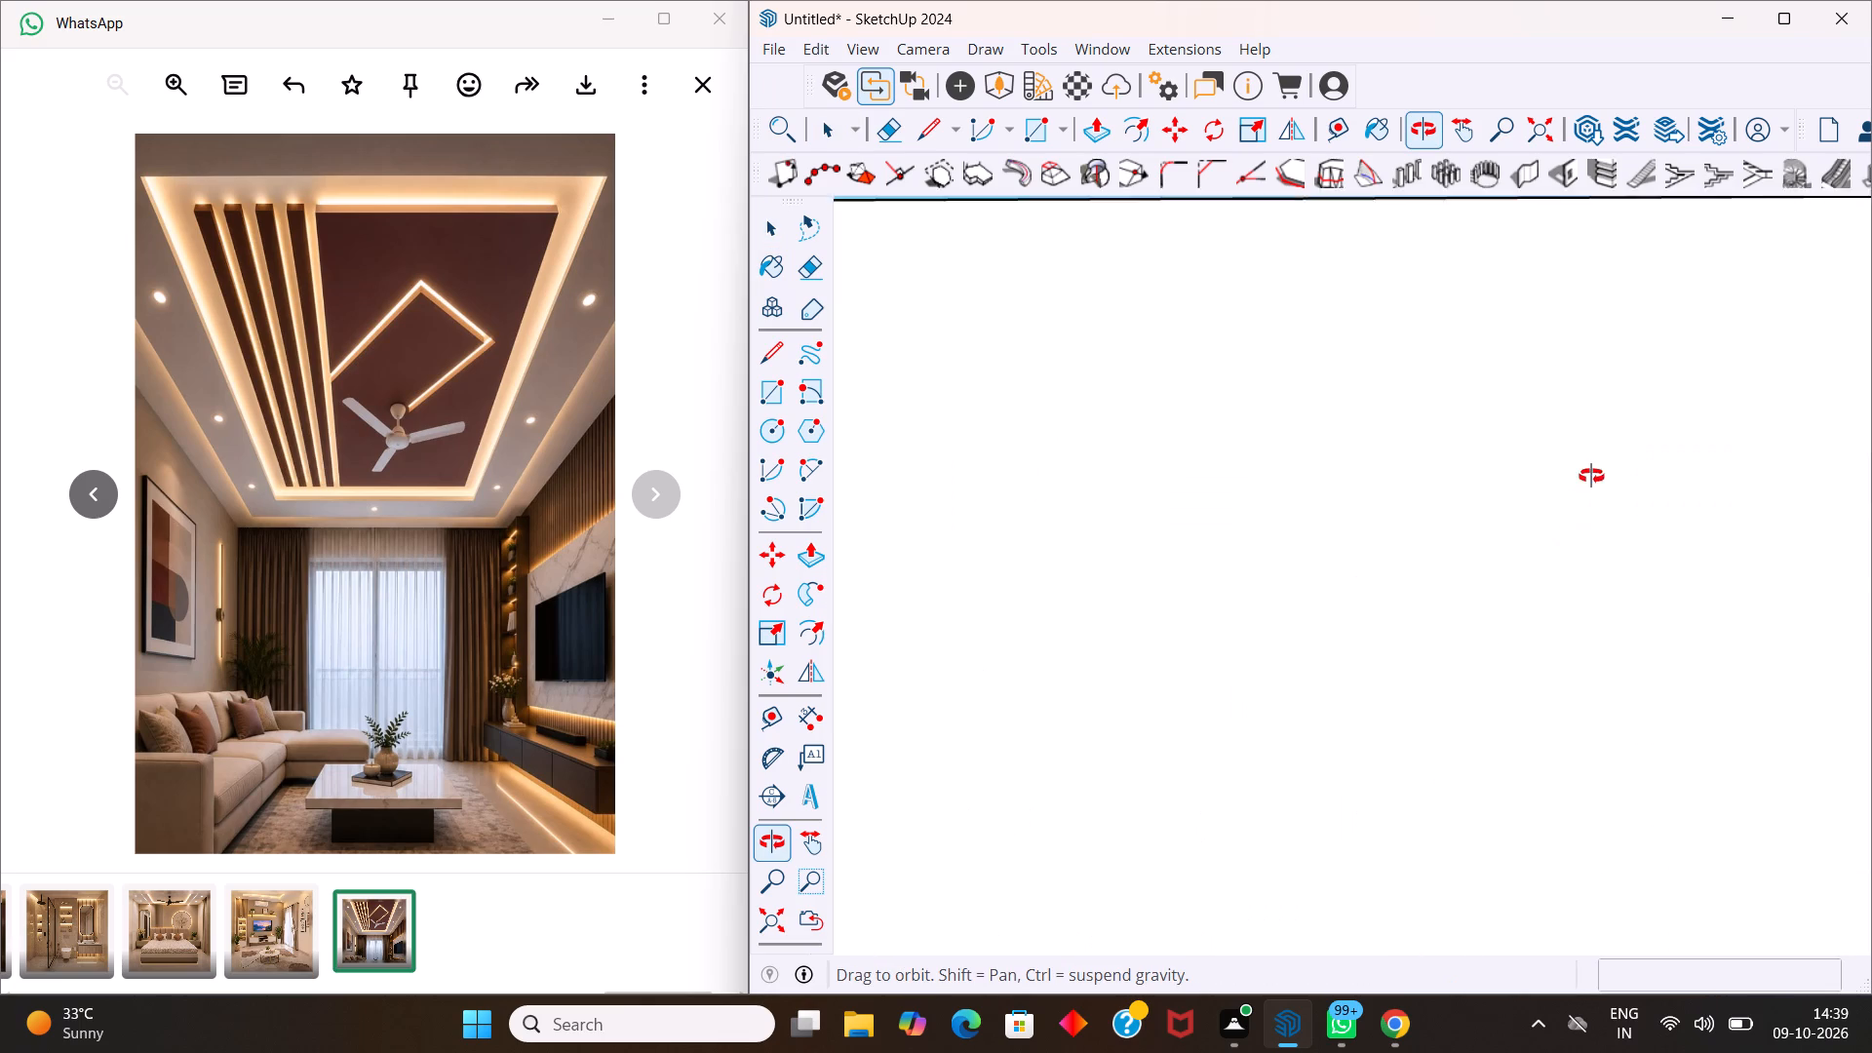
middle_click_drag(1591, 476, 1592, 489)
scroll(1537, 525, "up", 3)
middle_click_drag(1520, 526, 1511, 552)
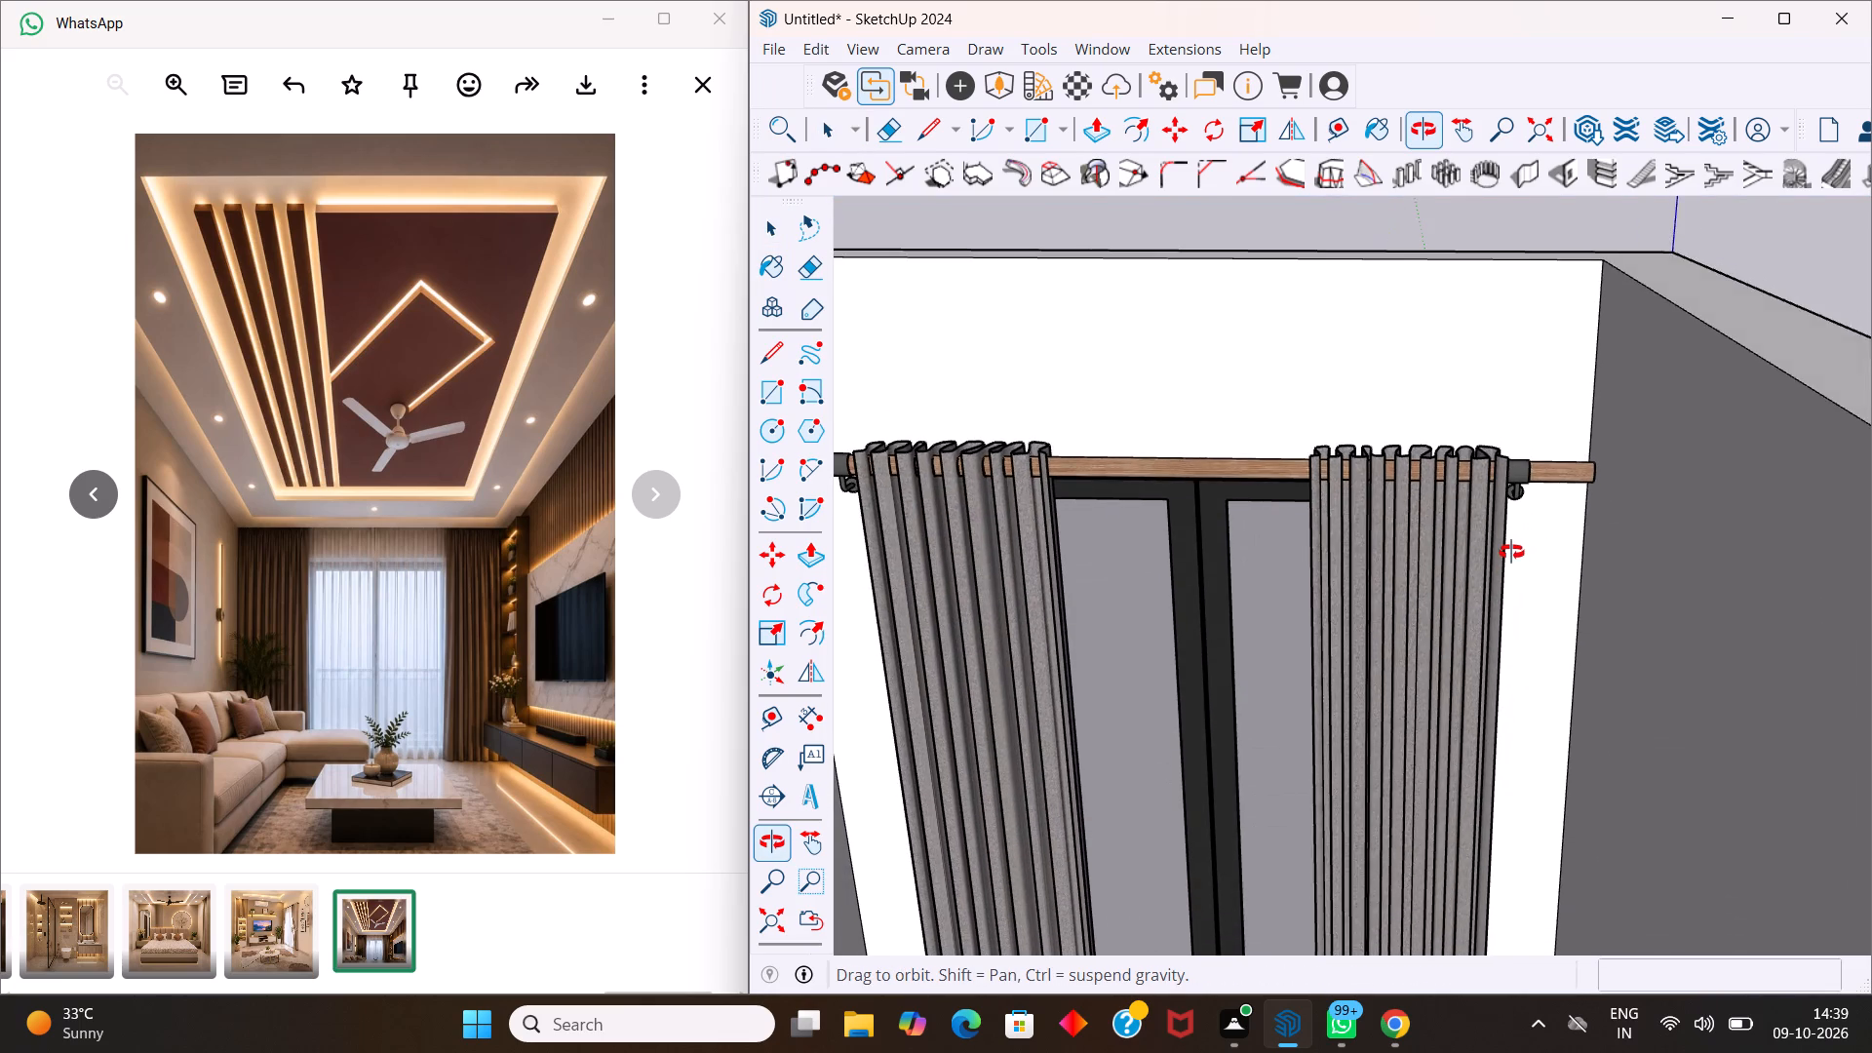
middle_click_drag(1511, 552, 1511, 532)
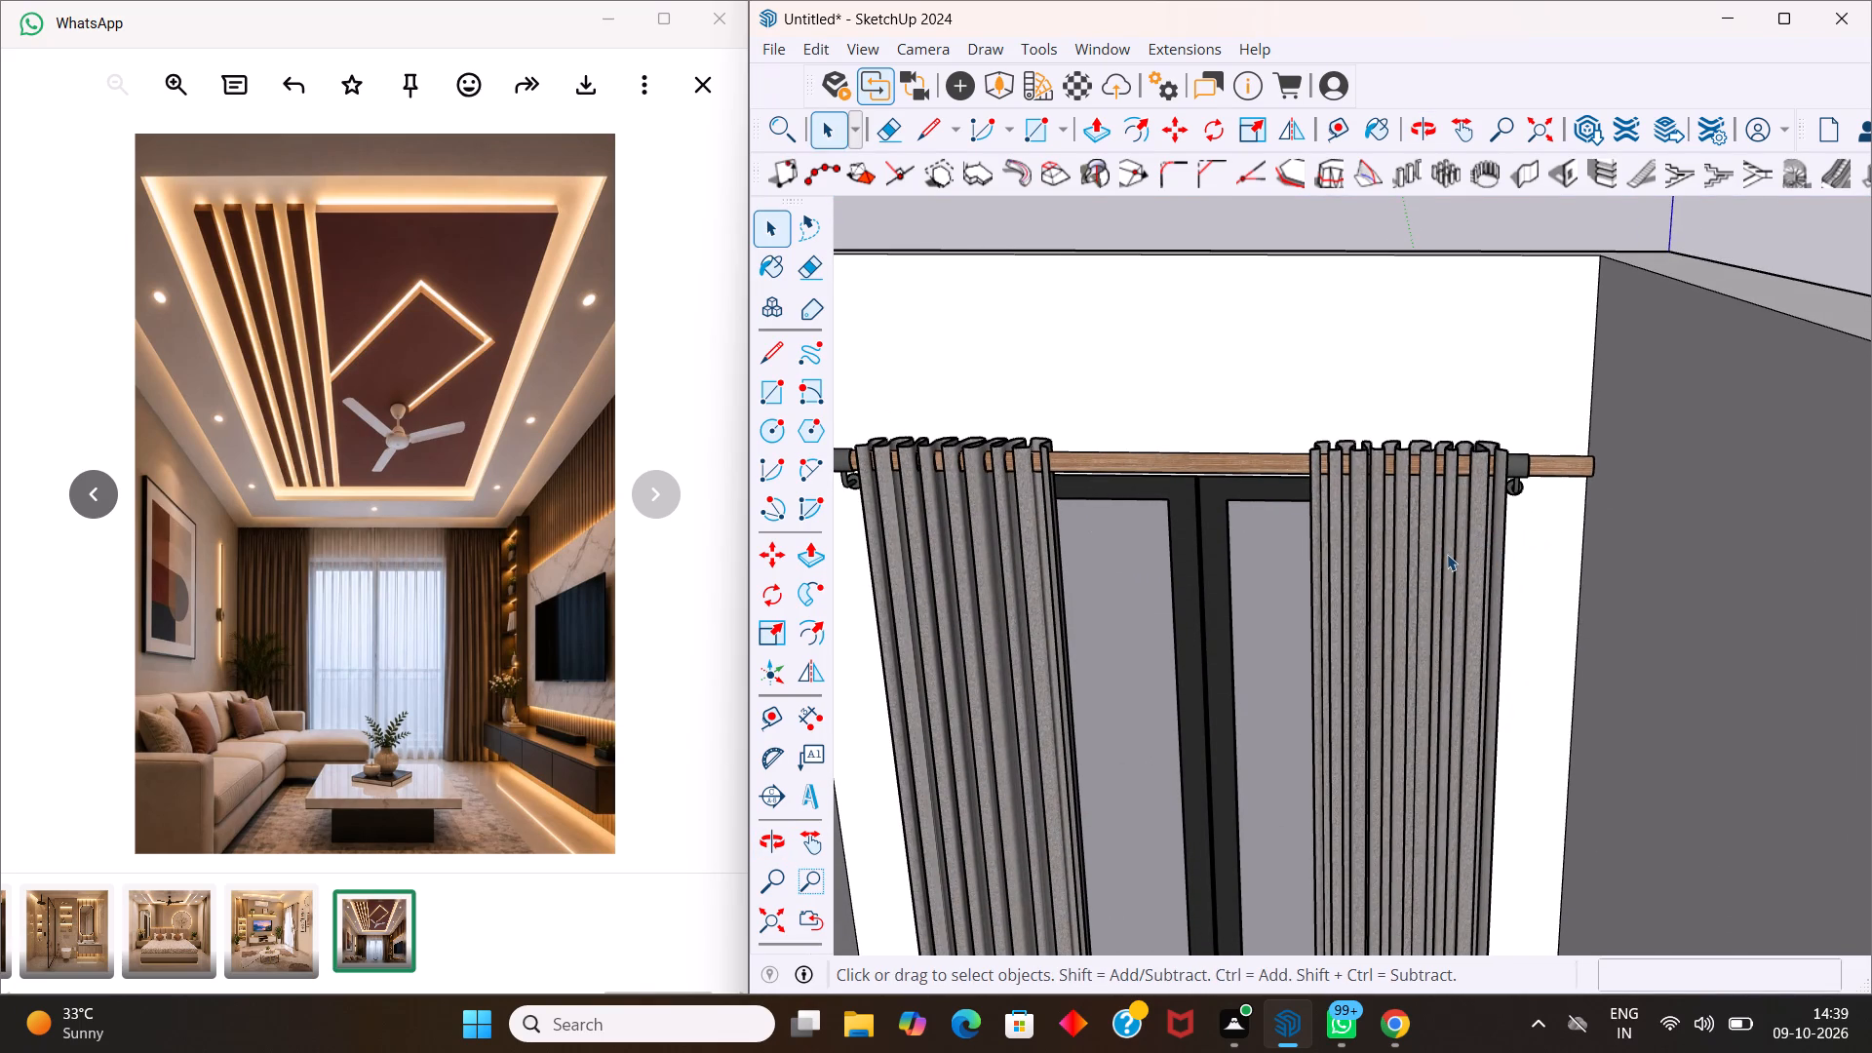
scroll(1445, 554, "up", 1)
scroll(1365, 548, "down", 3)
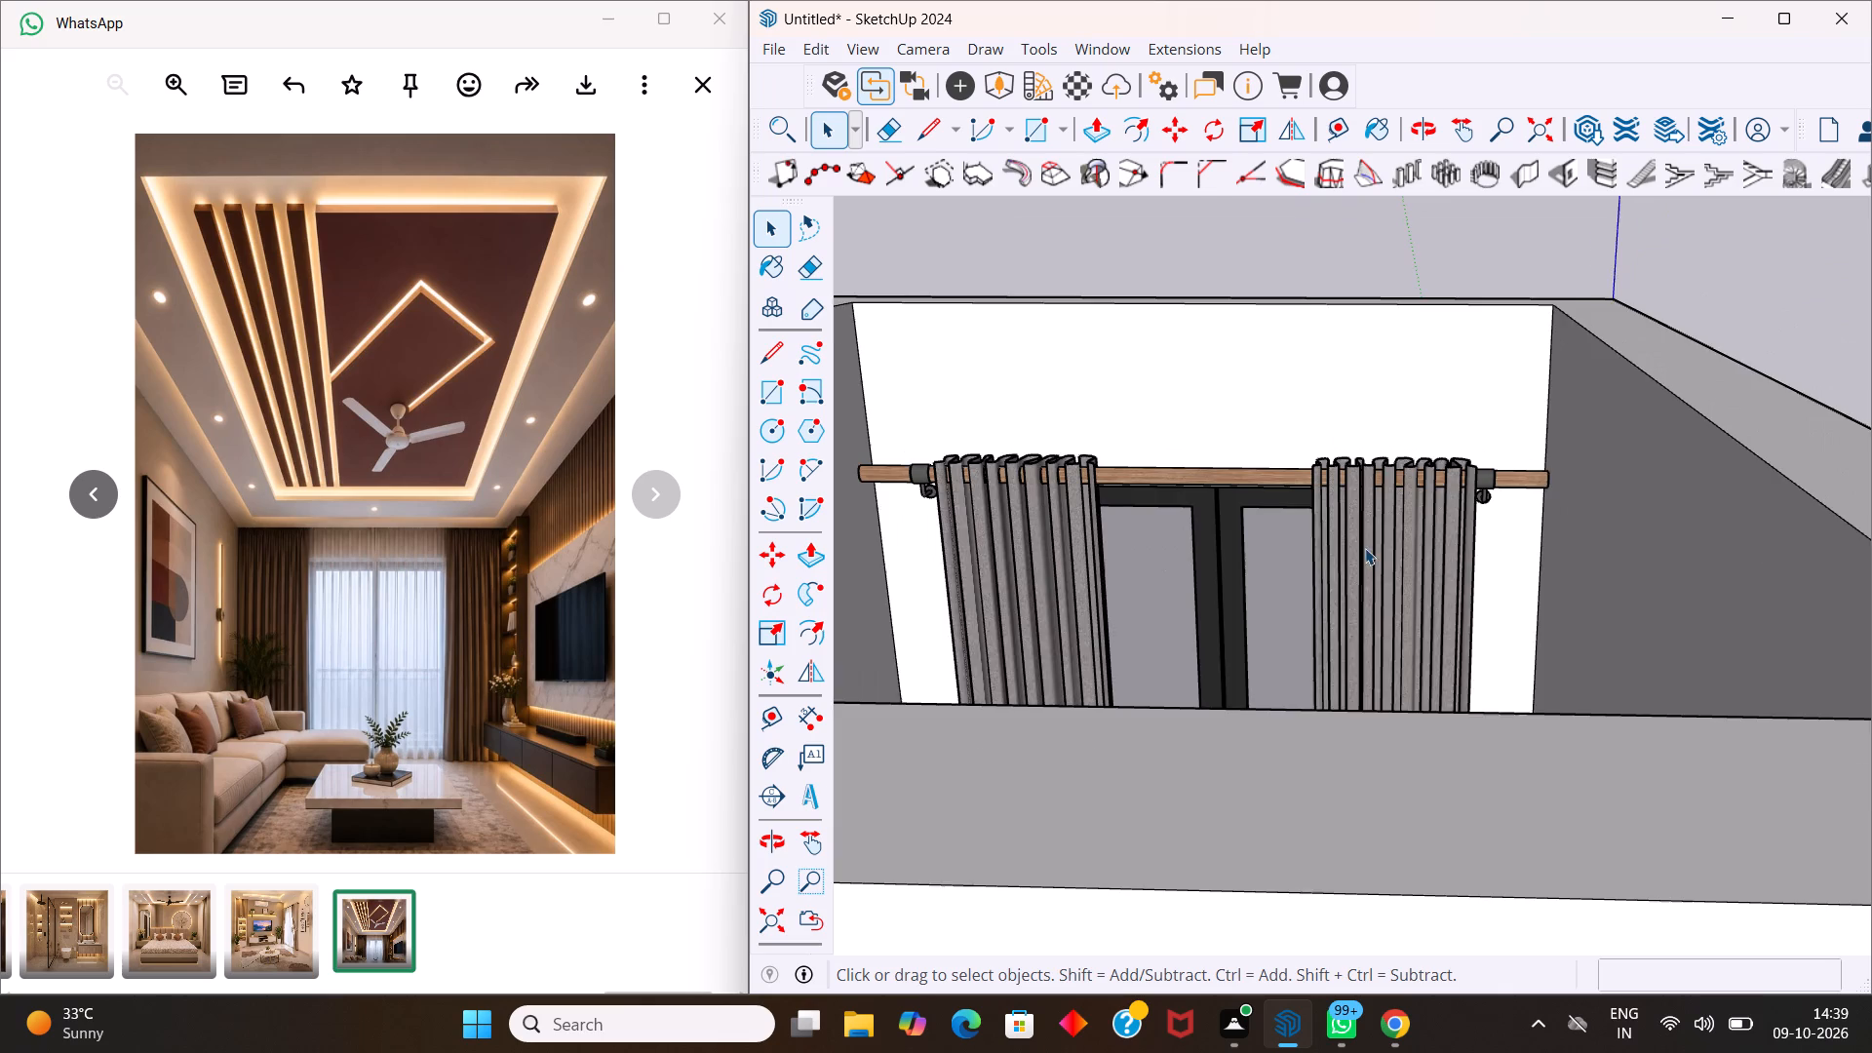
scroll(1365, 548, "down", 5)
middle_click_drag(1359, 545, 1351, 616)
scroll(1328, 611, "up", 5)
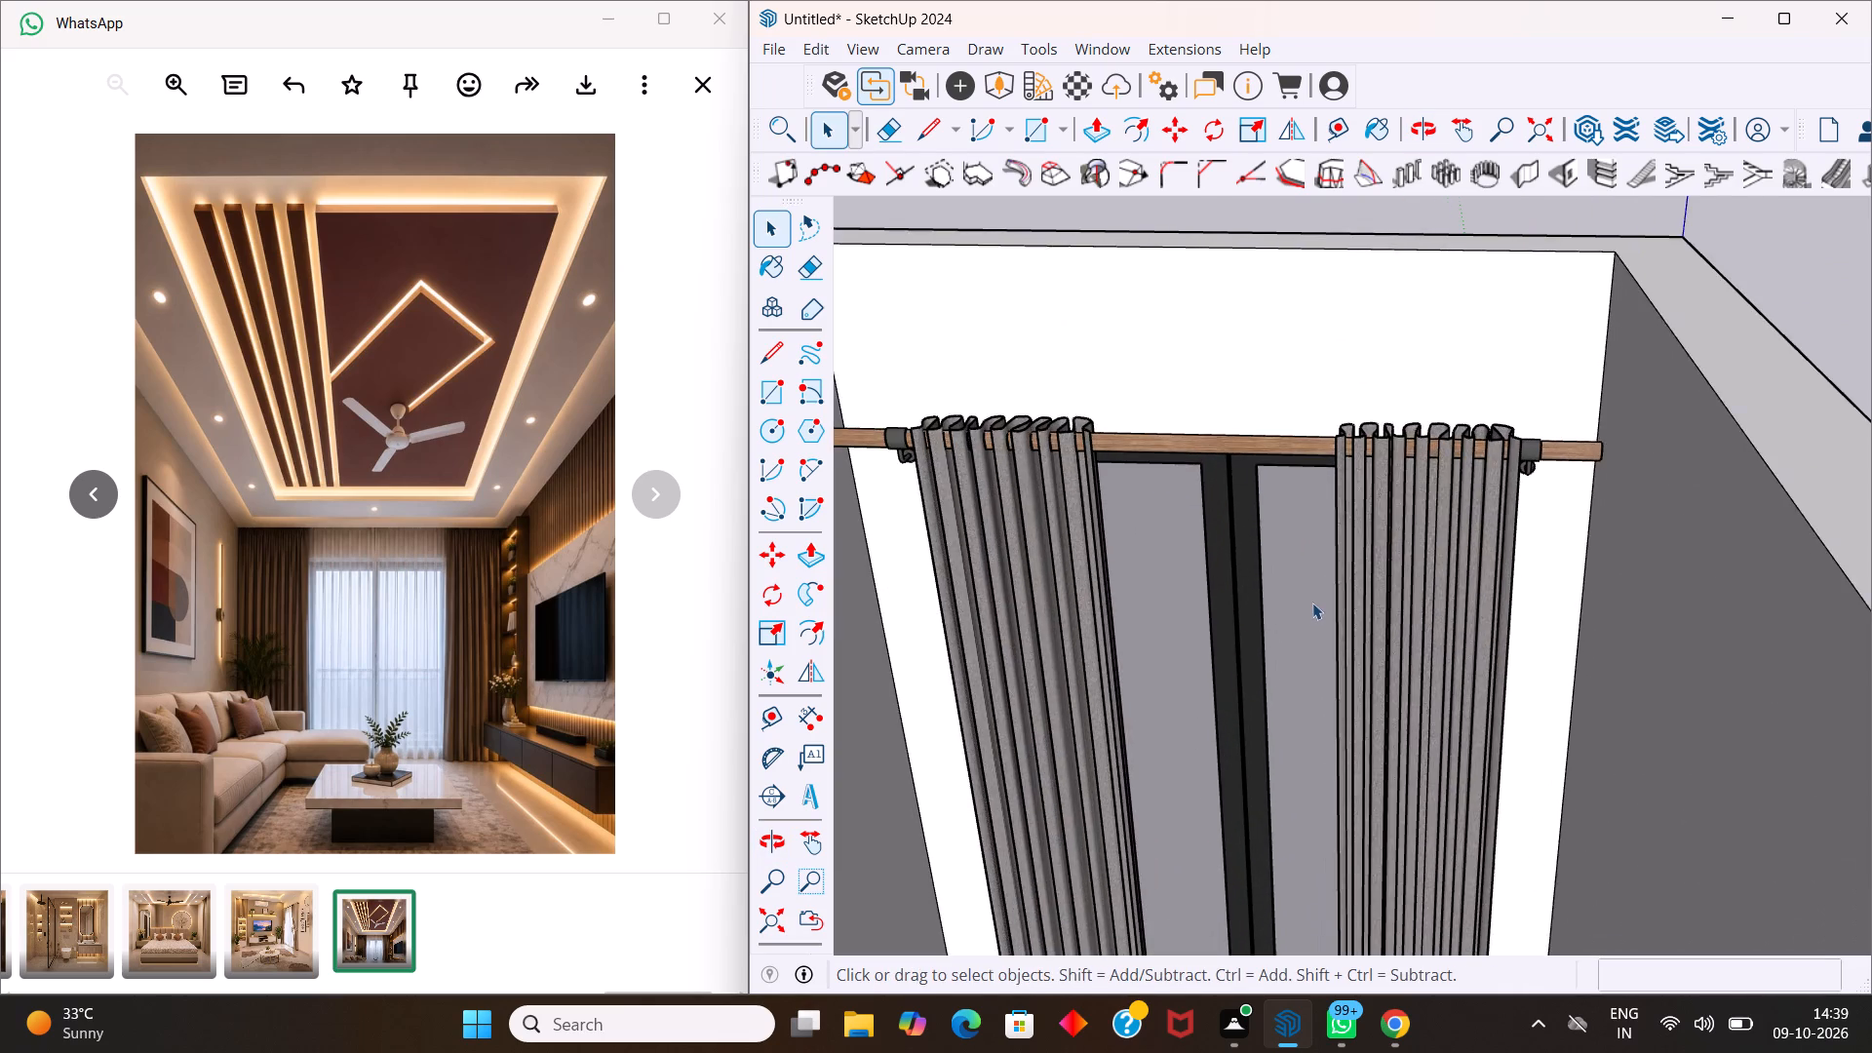
middle_click_drag(1298, 621, 1273, 610)
scroll(1273, 610, "up", 4)
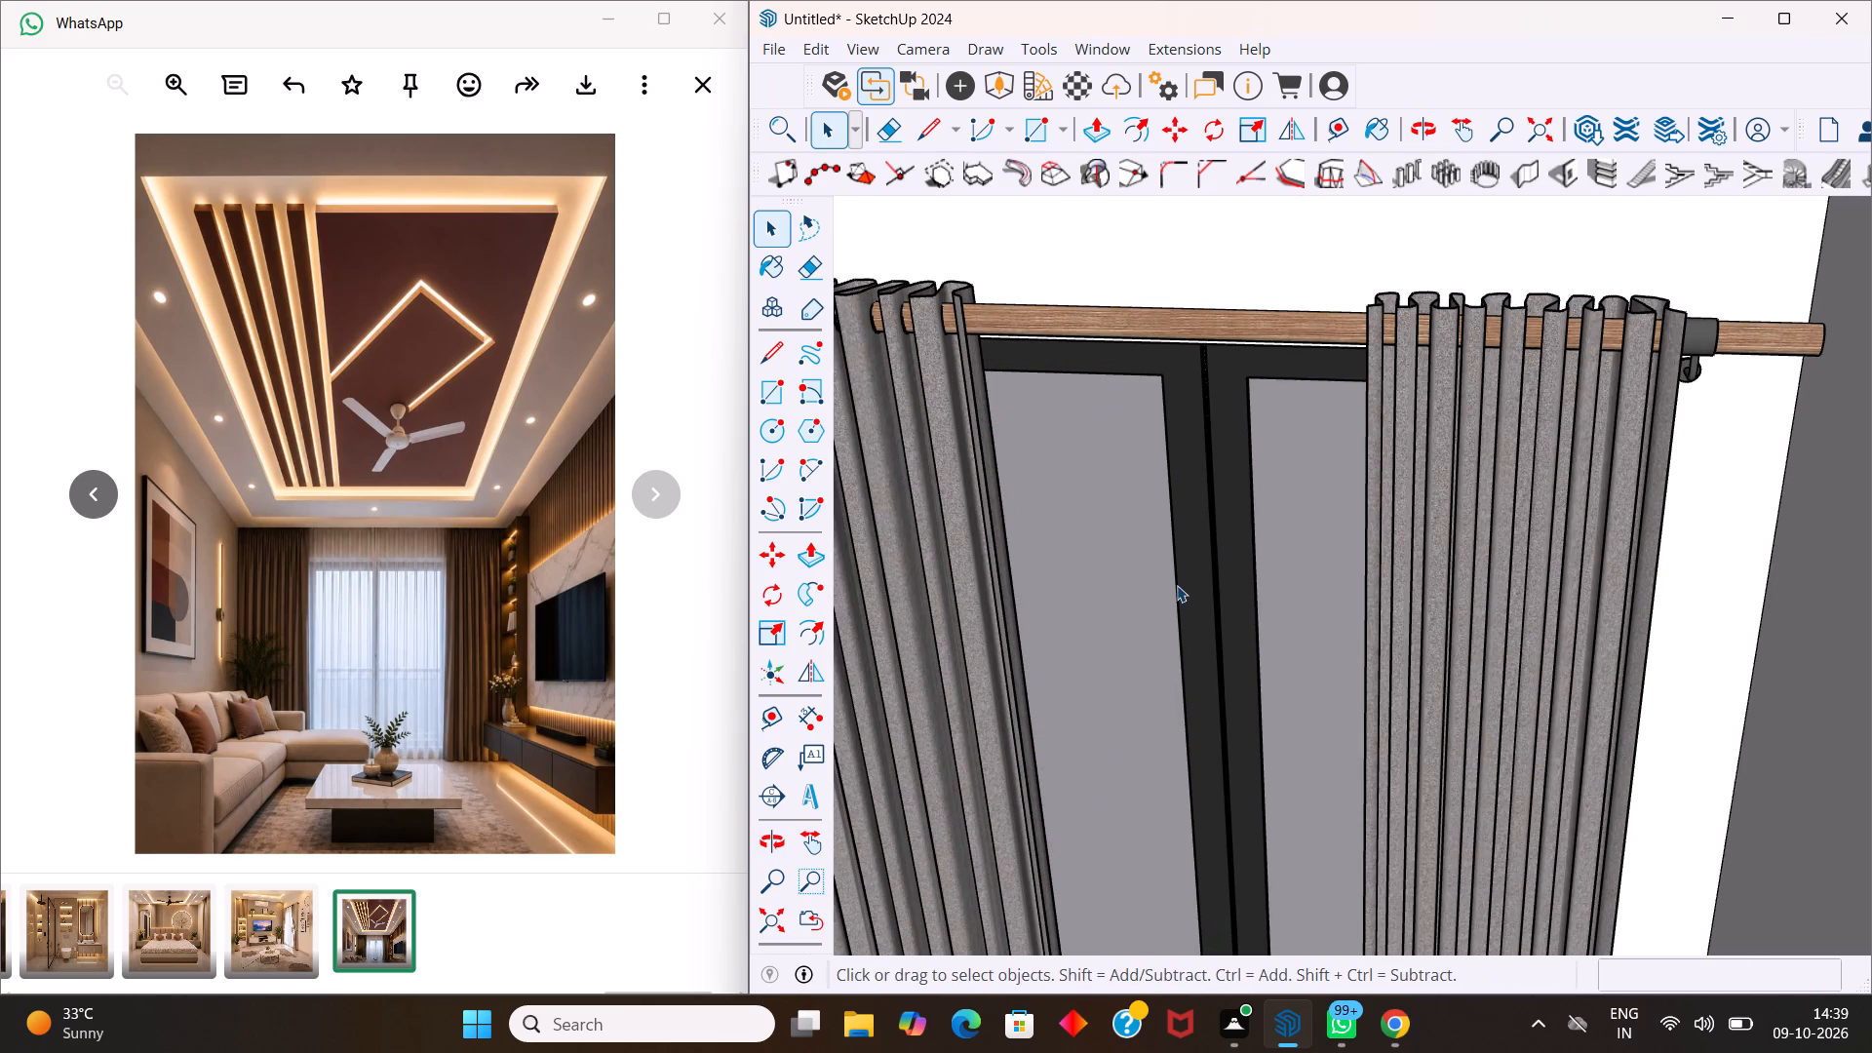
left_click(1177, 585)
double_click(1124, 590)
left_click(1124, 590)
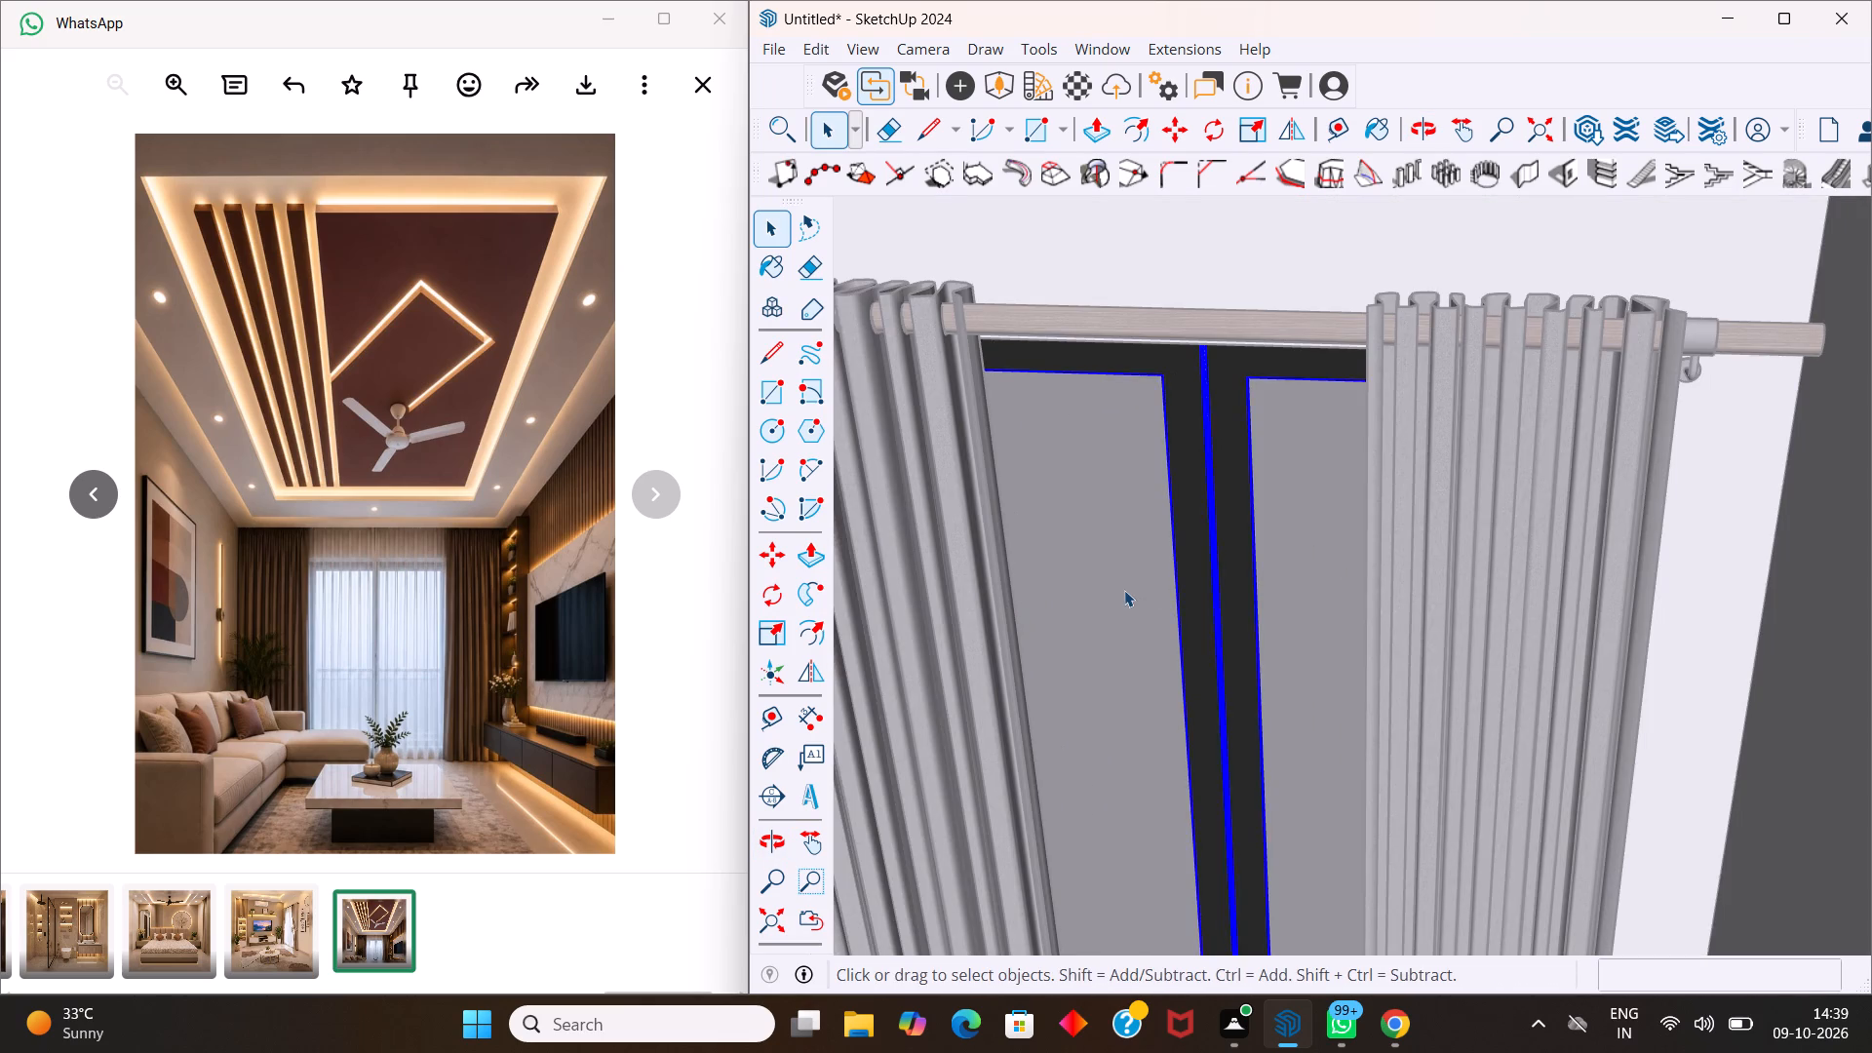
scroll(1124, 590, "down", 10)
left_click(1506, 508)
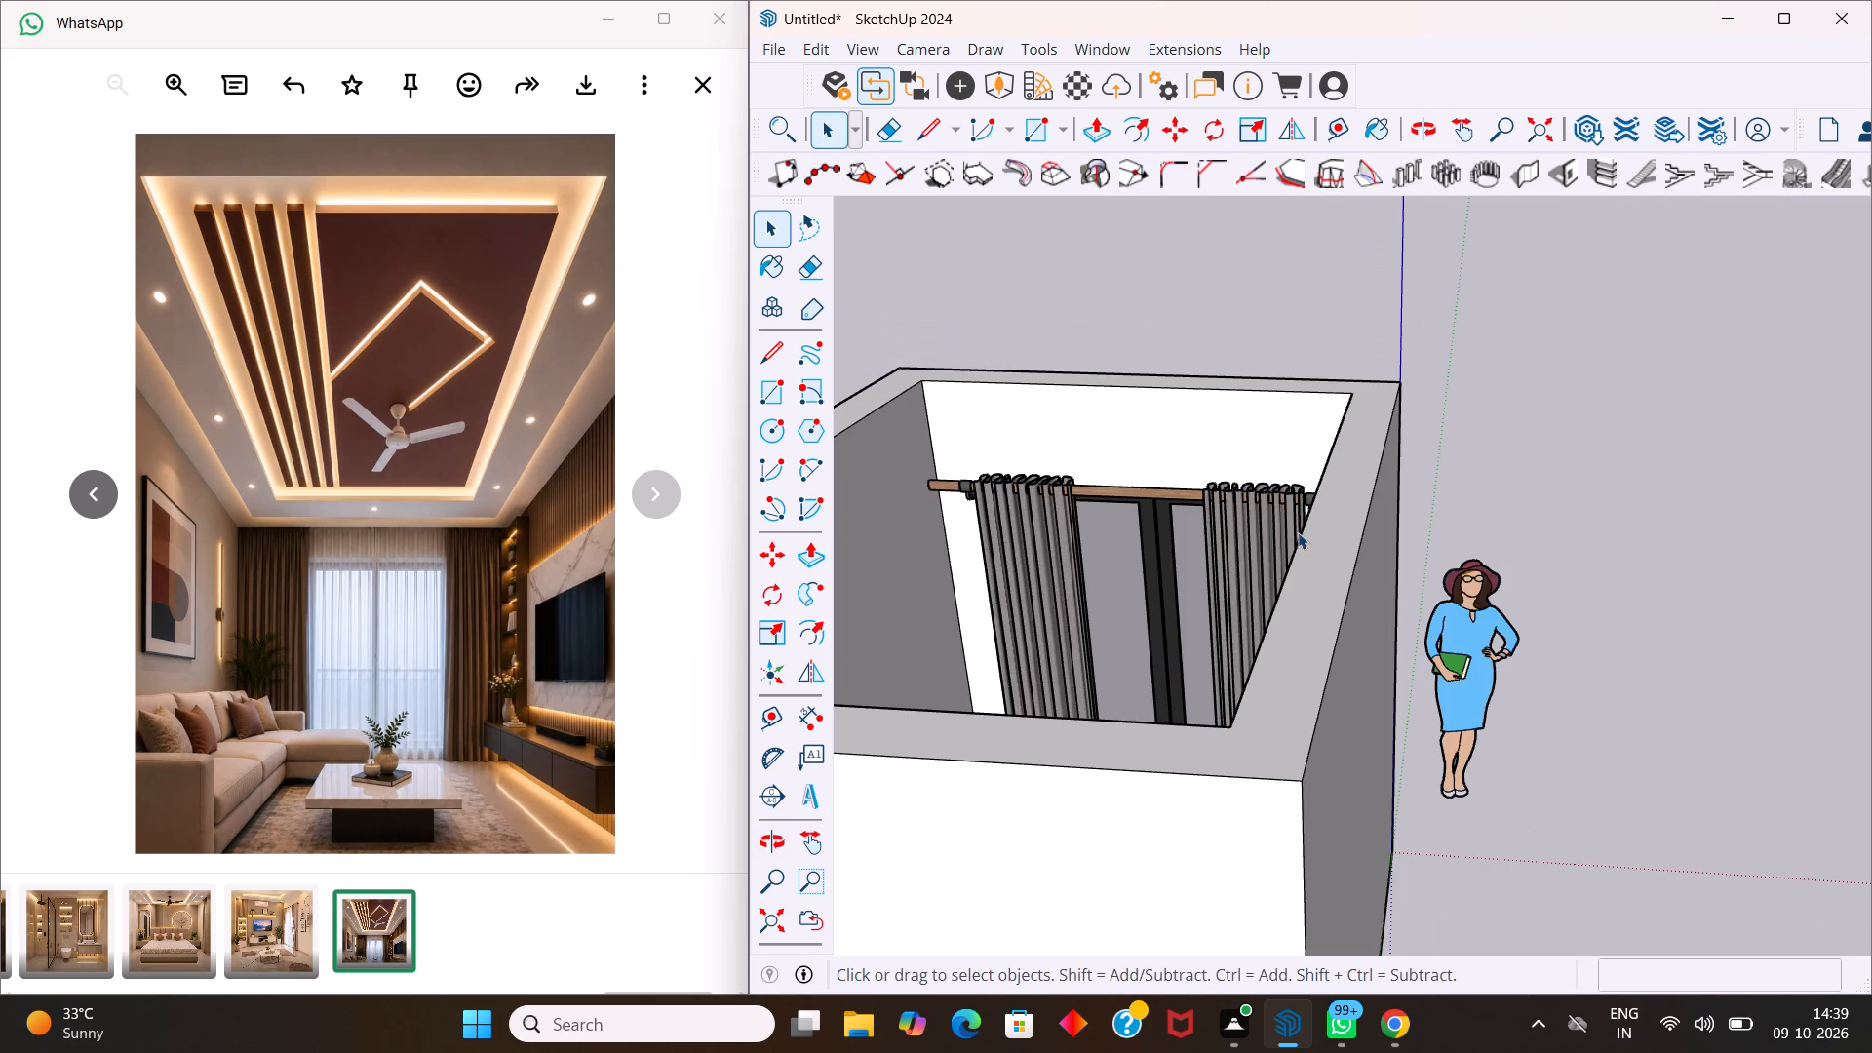
Flip the double glass door front to back across its green-axis plane so the handles face the room's interior.
left_click(1166, 554)
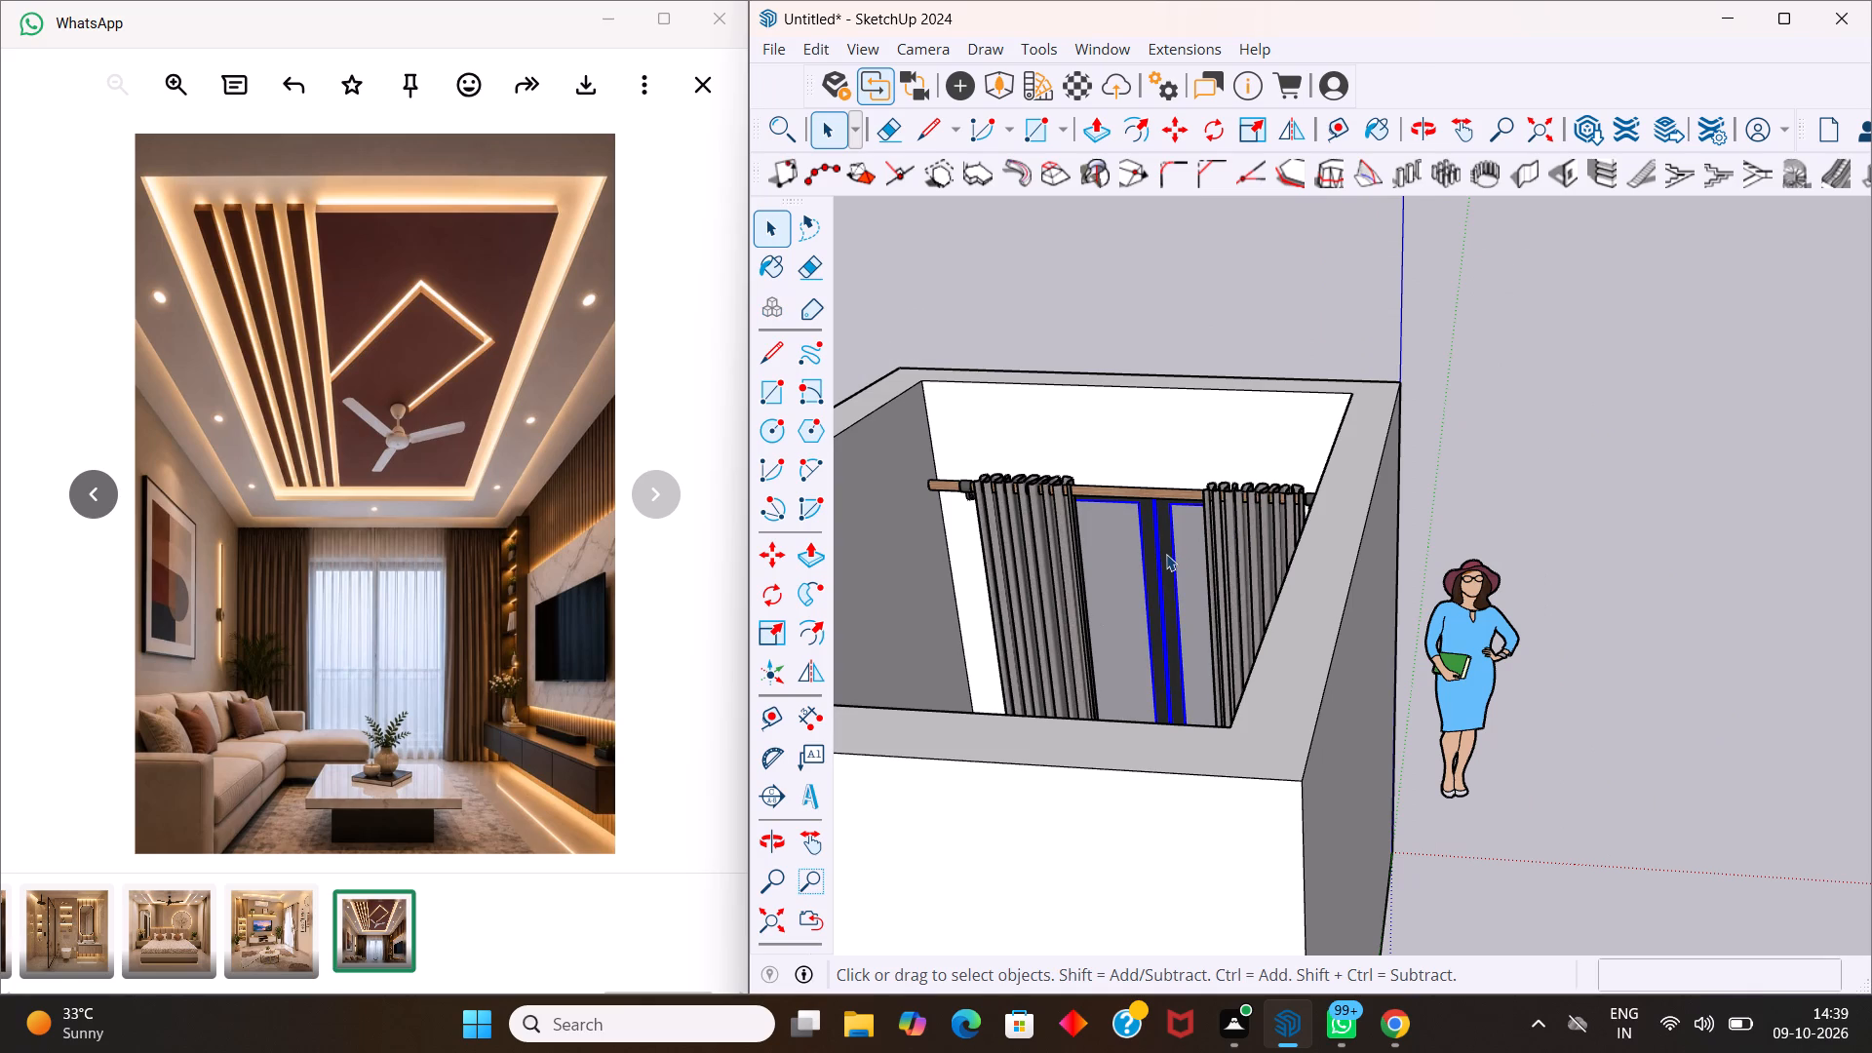
right_click(1166, 554)
left_click(1235, 202)
scroll(1132, 526, "up", 3)
left_click(1109, 565)
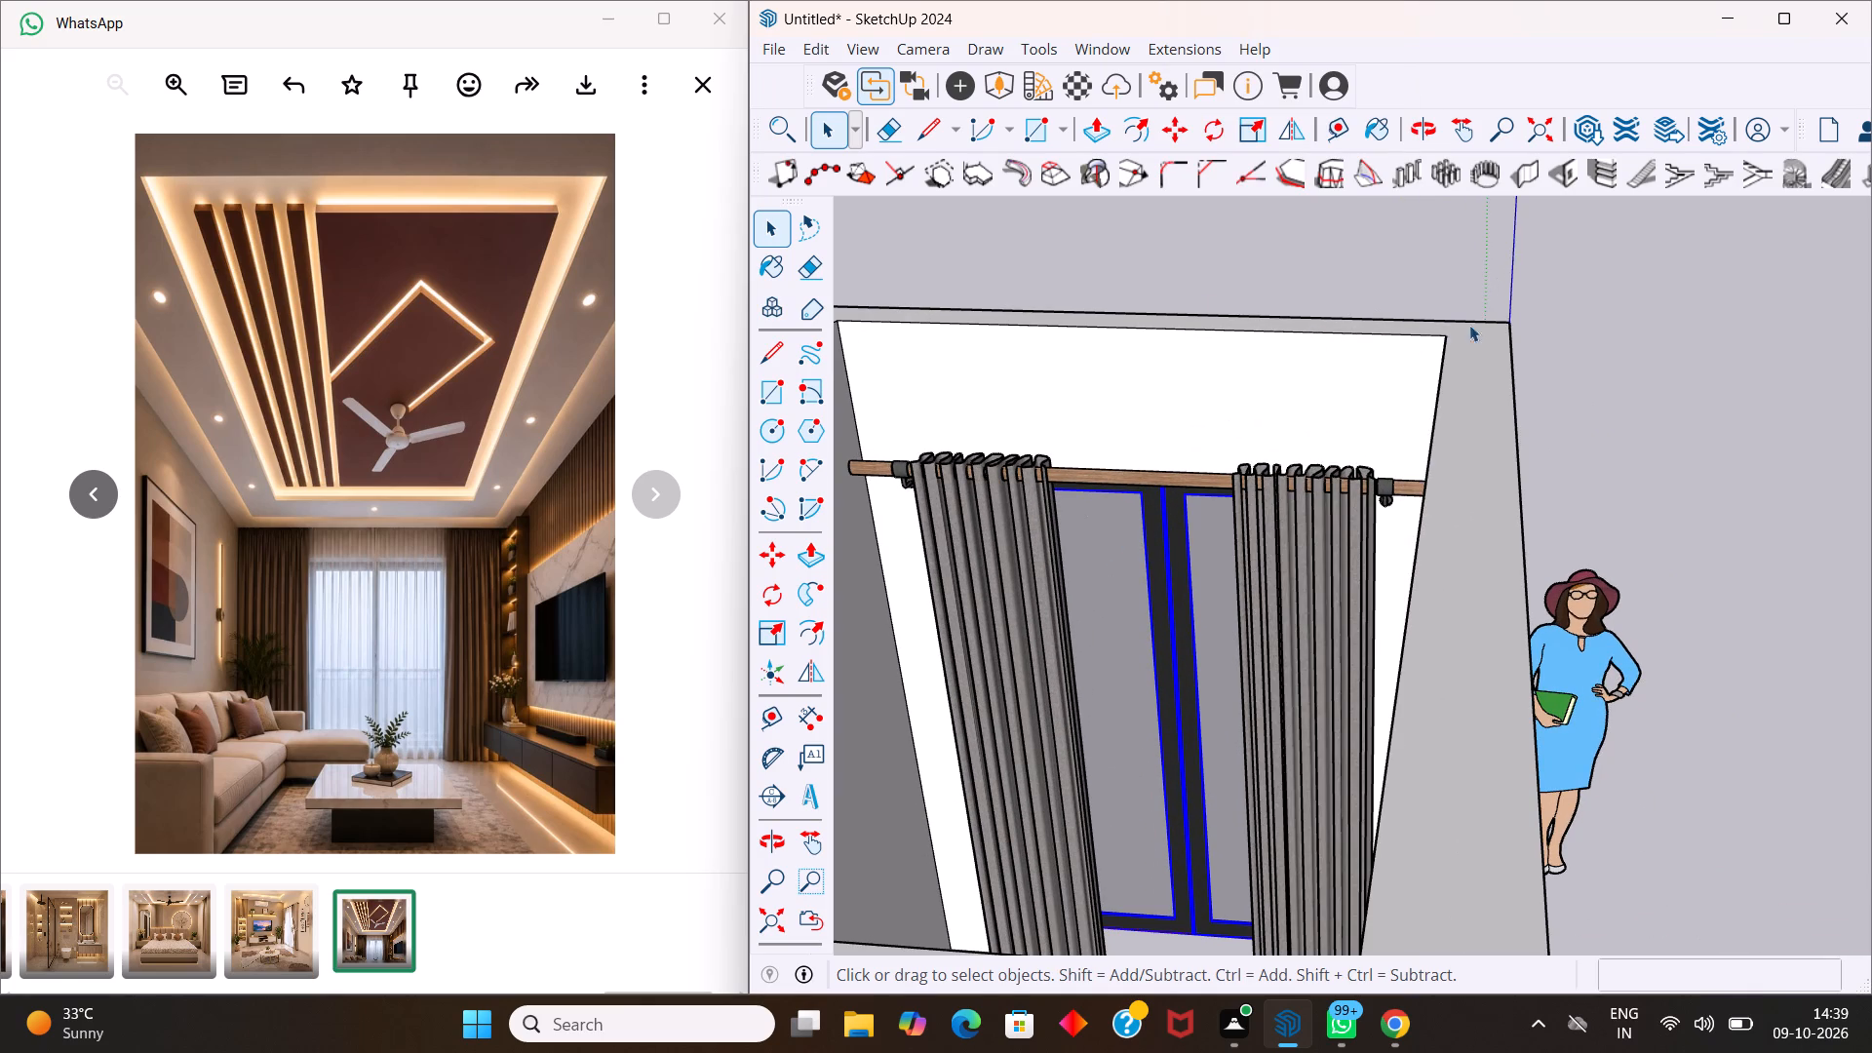
scroll(1233, 620, "up", 1)
middle_click_drag(1228, 610, 645, 757)
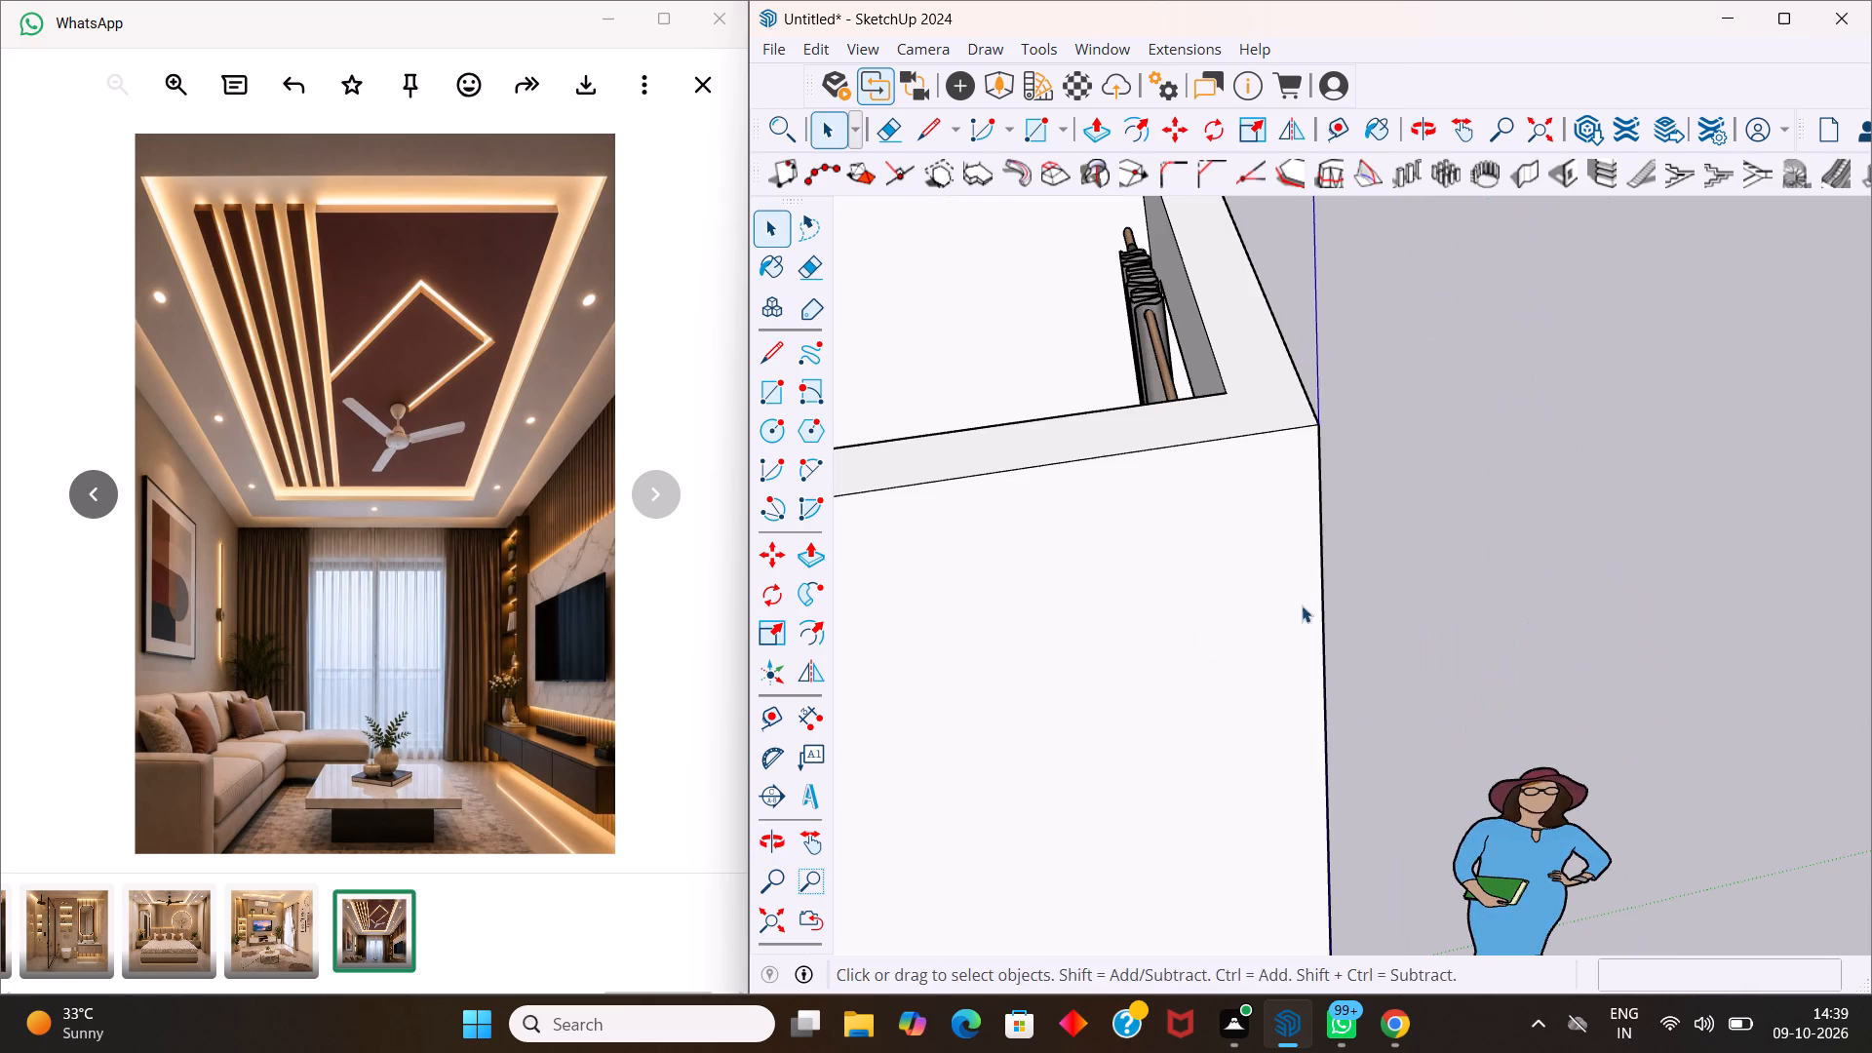
middle_click_drag(1322, 602, 709, 651)
middle_click_drag(1386, 490, 1184, 187)
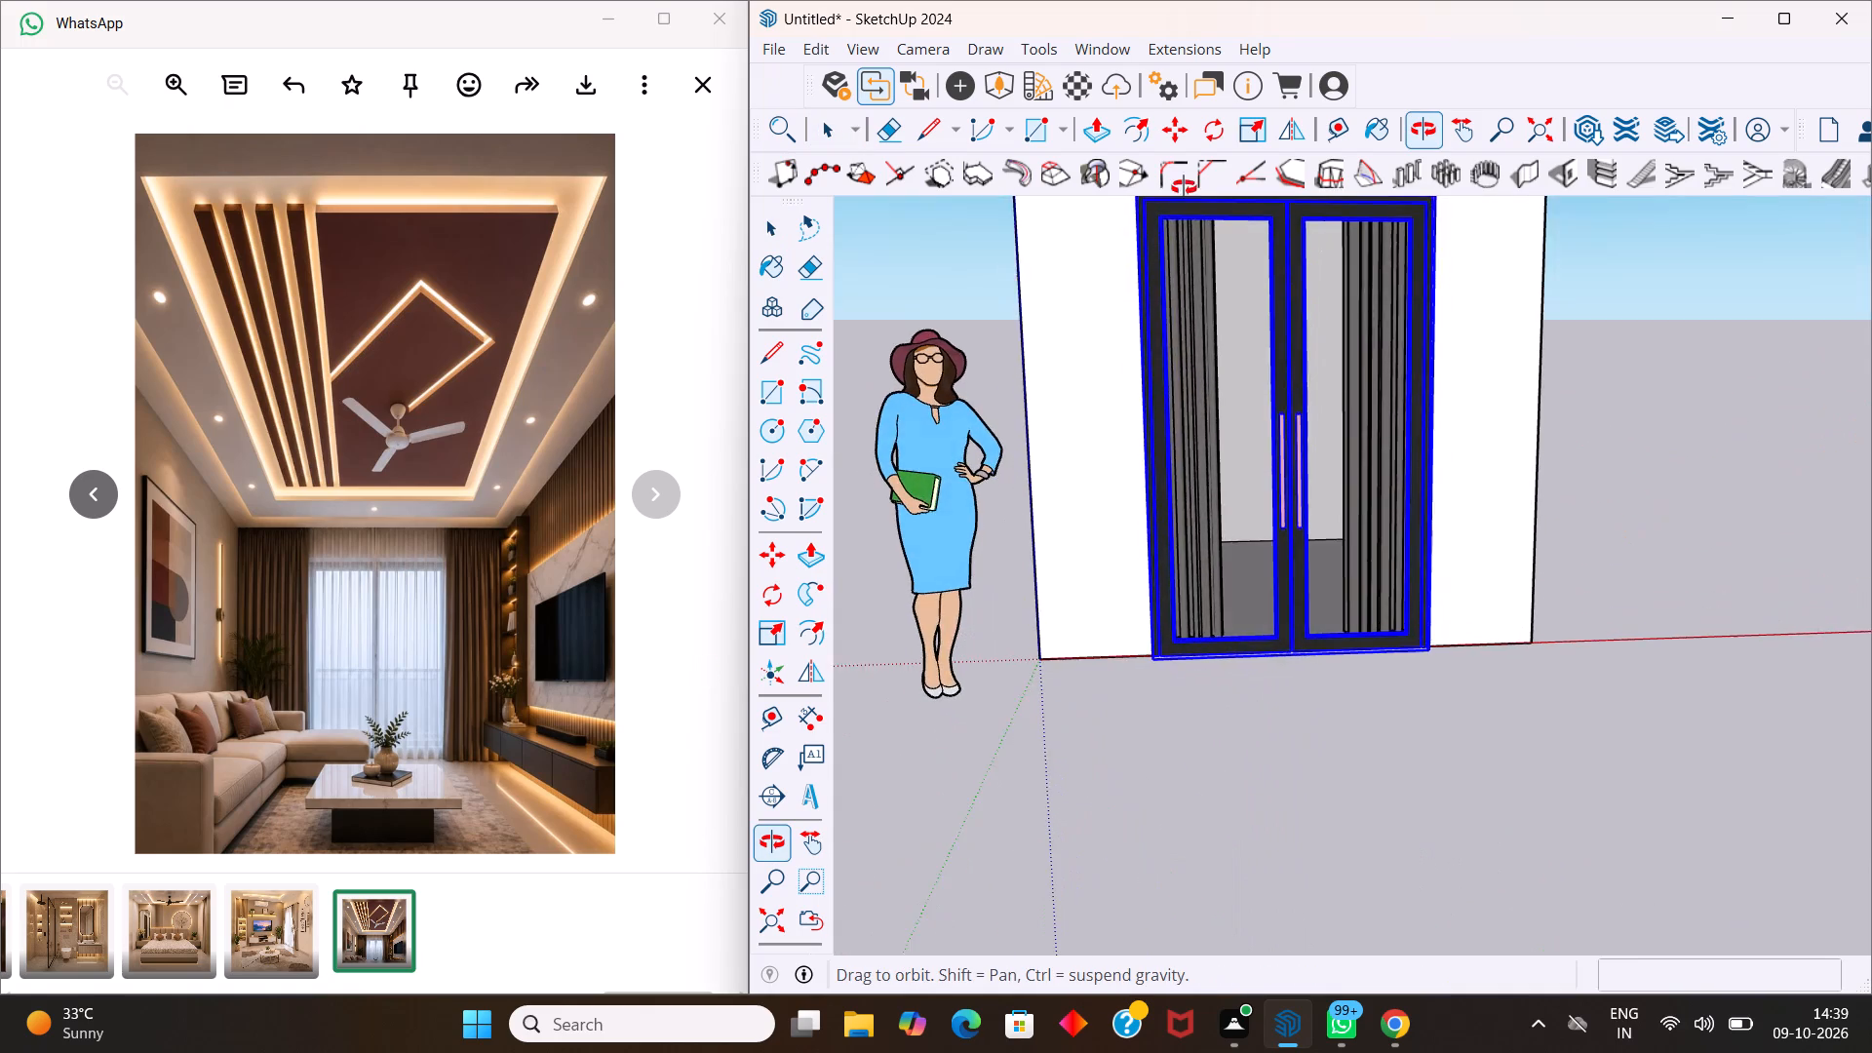
middle_click_drag(1184, 187, 1197, 175)
scroll(1274, 314, "up", 3)
middle_click_drag(1290, 337, 1242, 614)
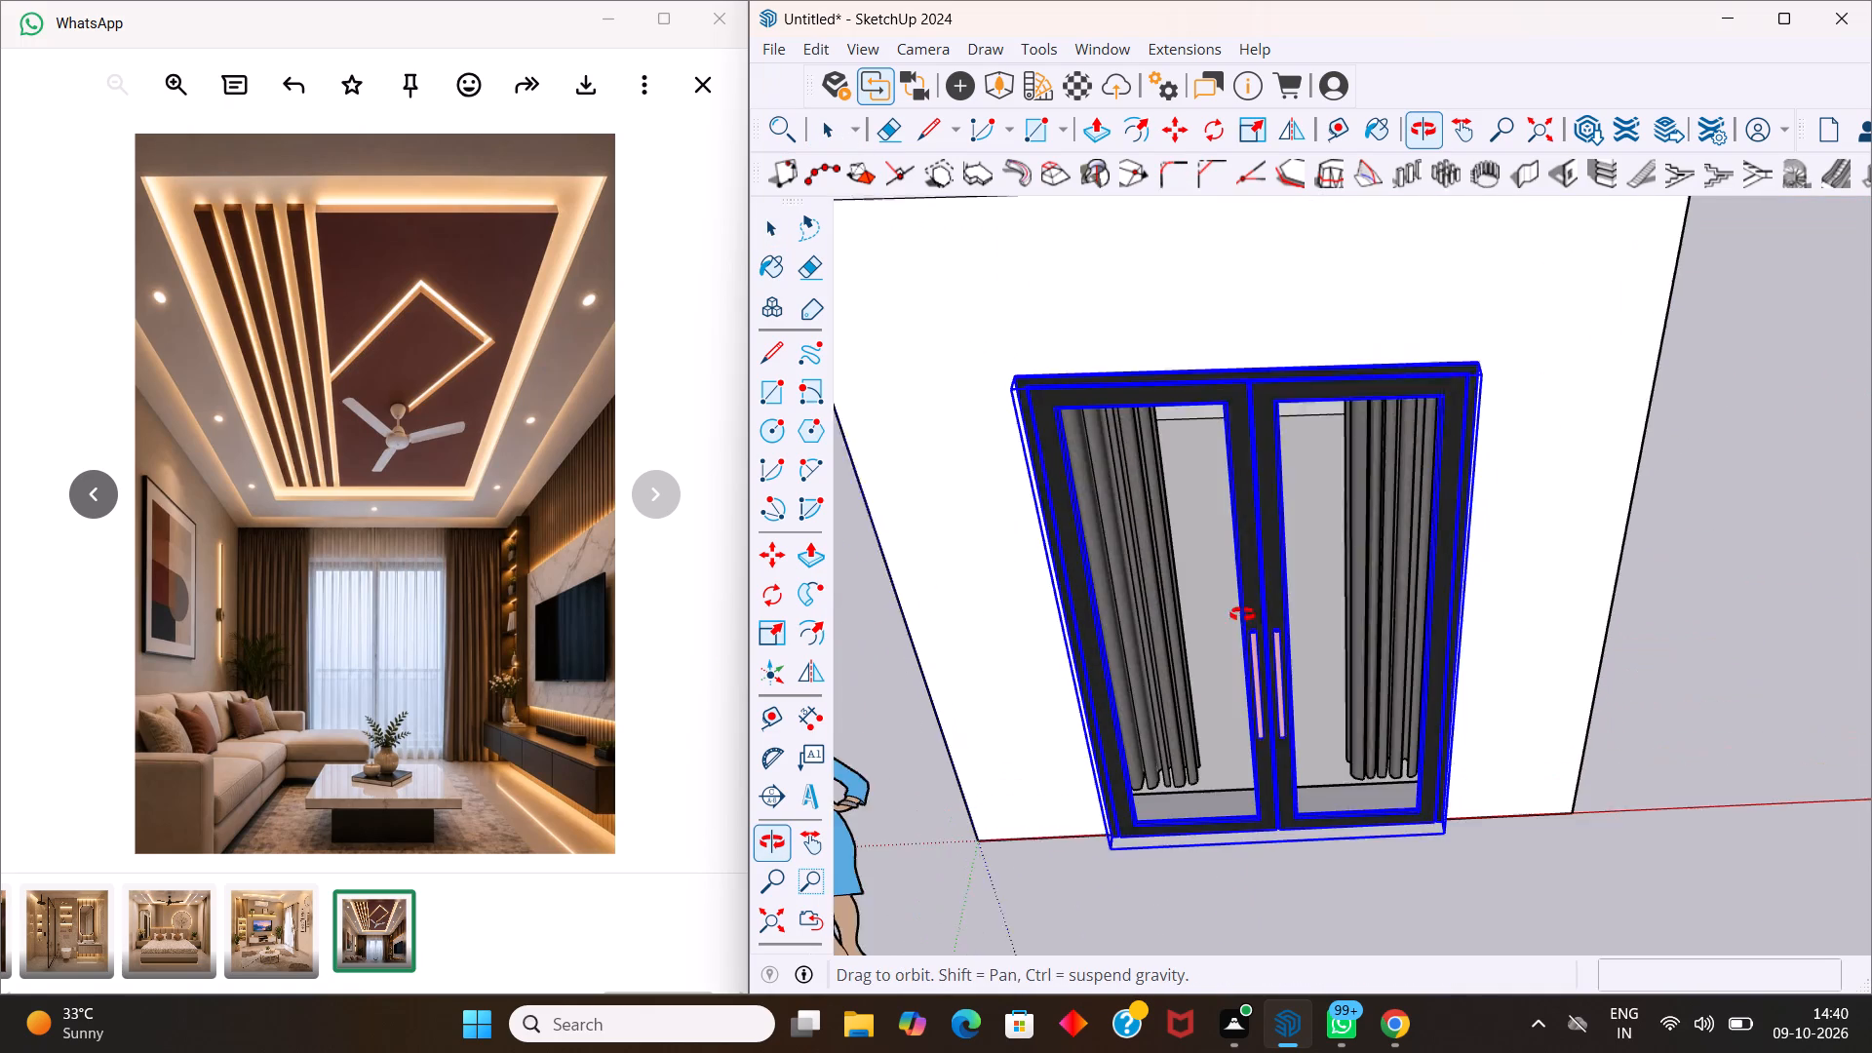
middle_click_drag(1242, 614, 1241, 670)
left_click(1190, 542)
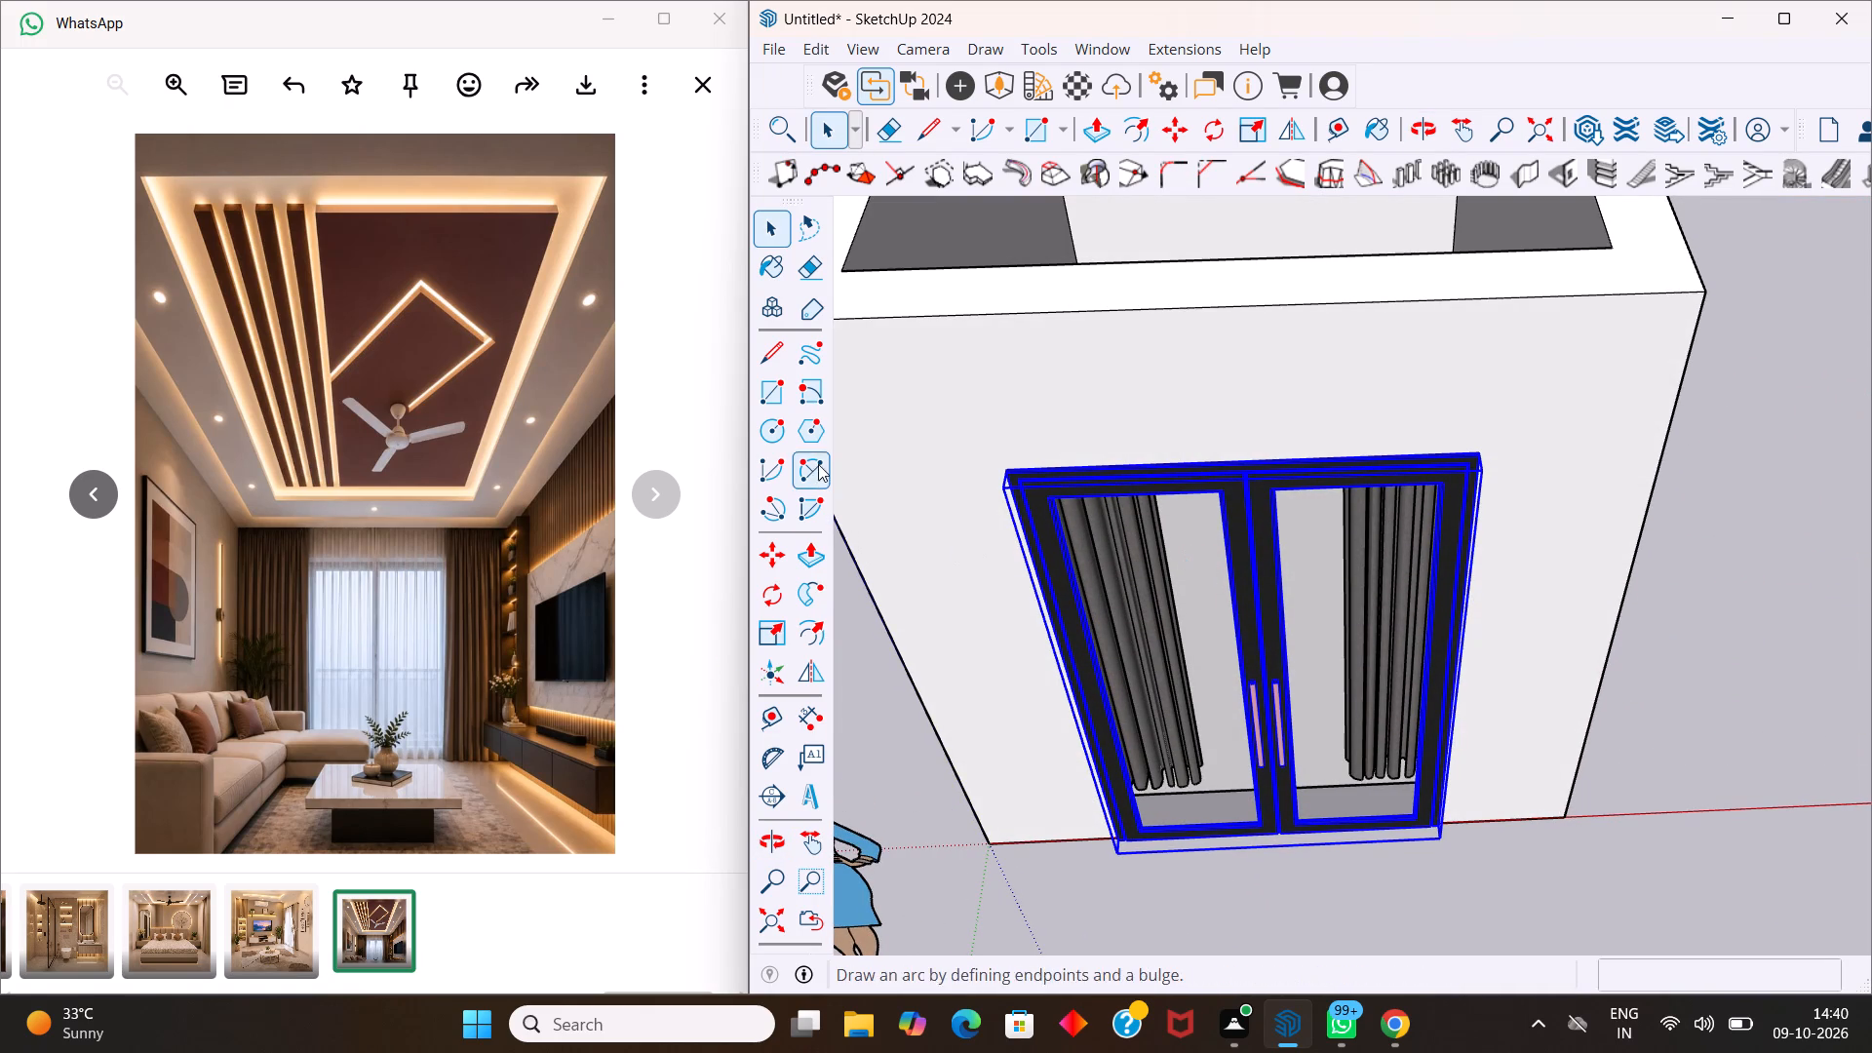
left_click(808, 667)
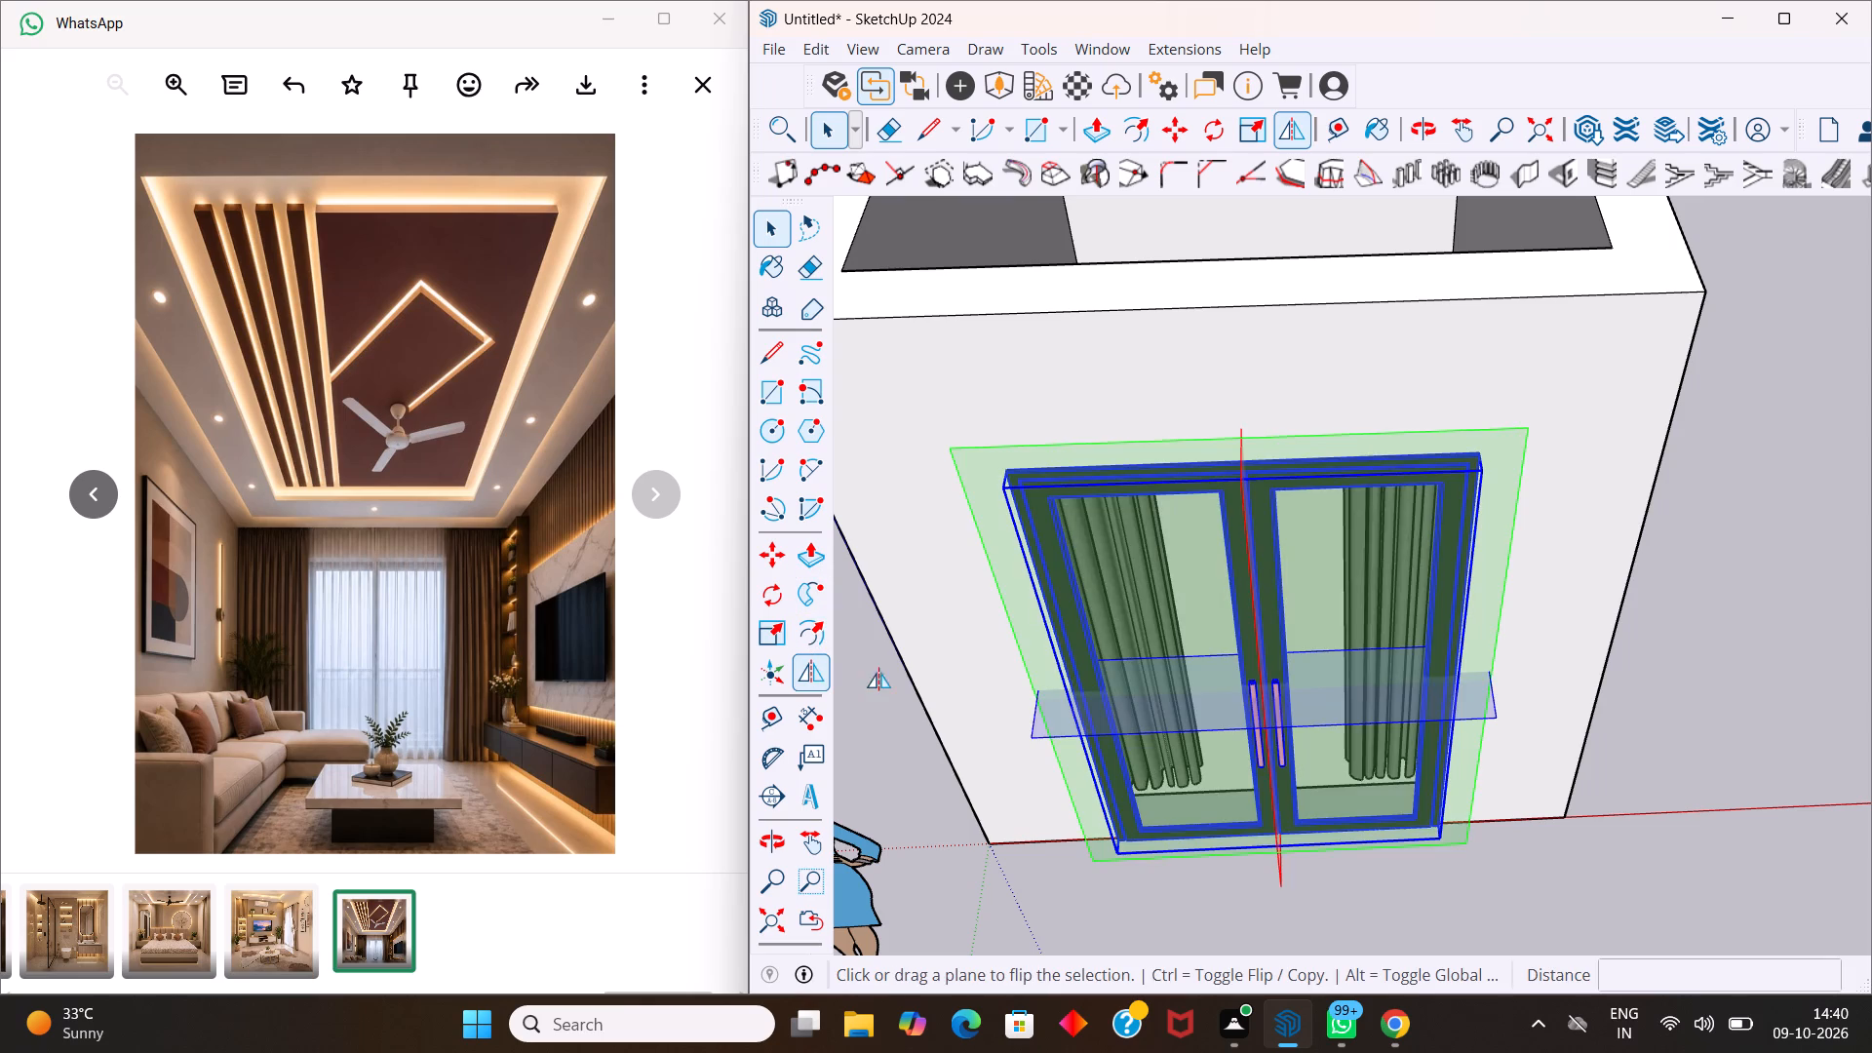
left_click(1024, 609)
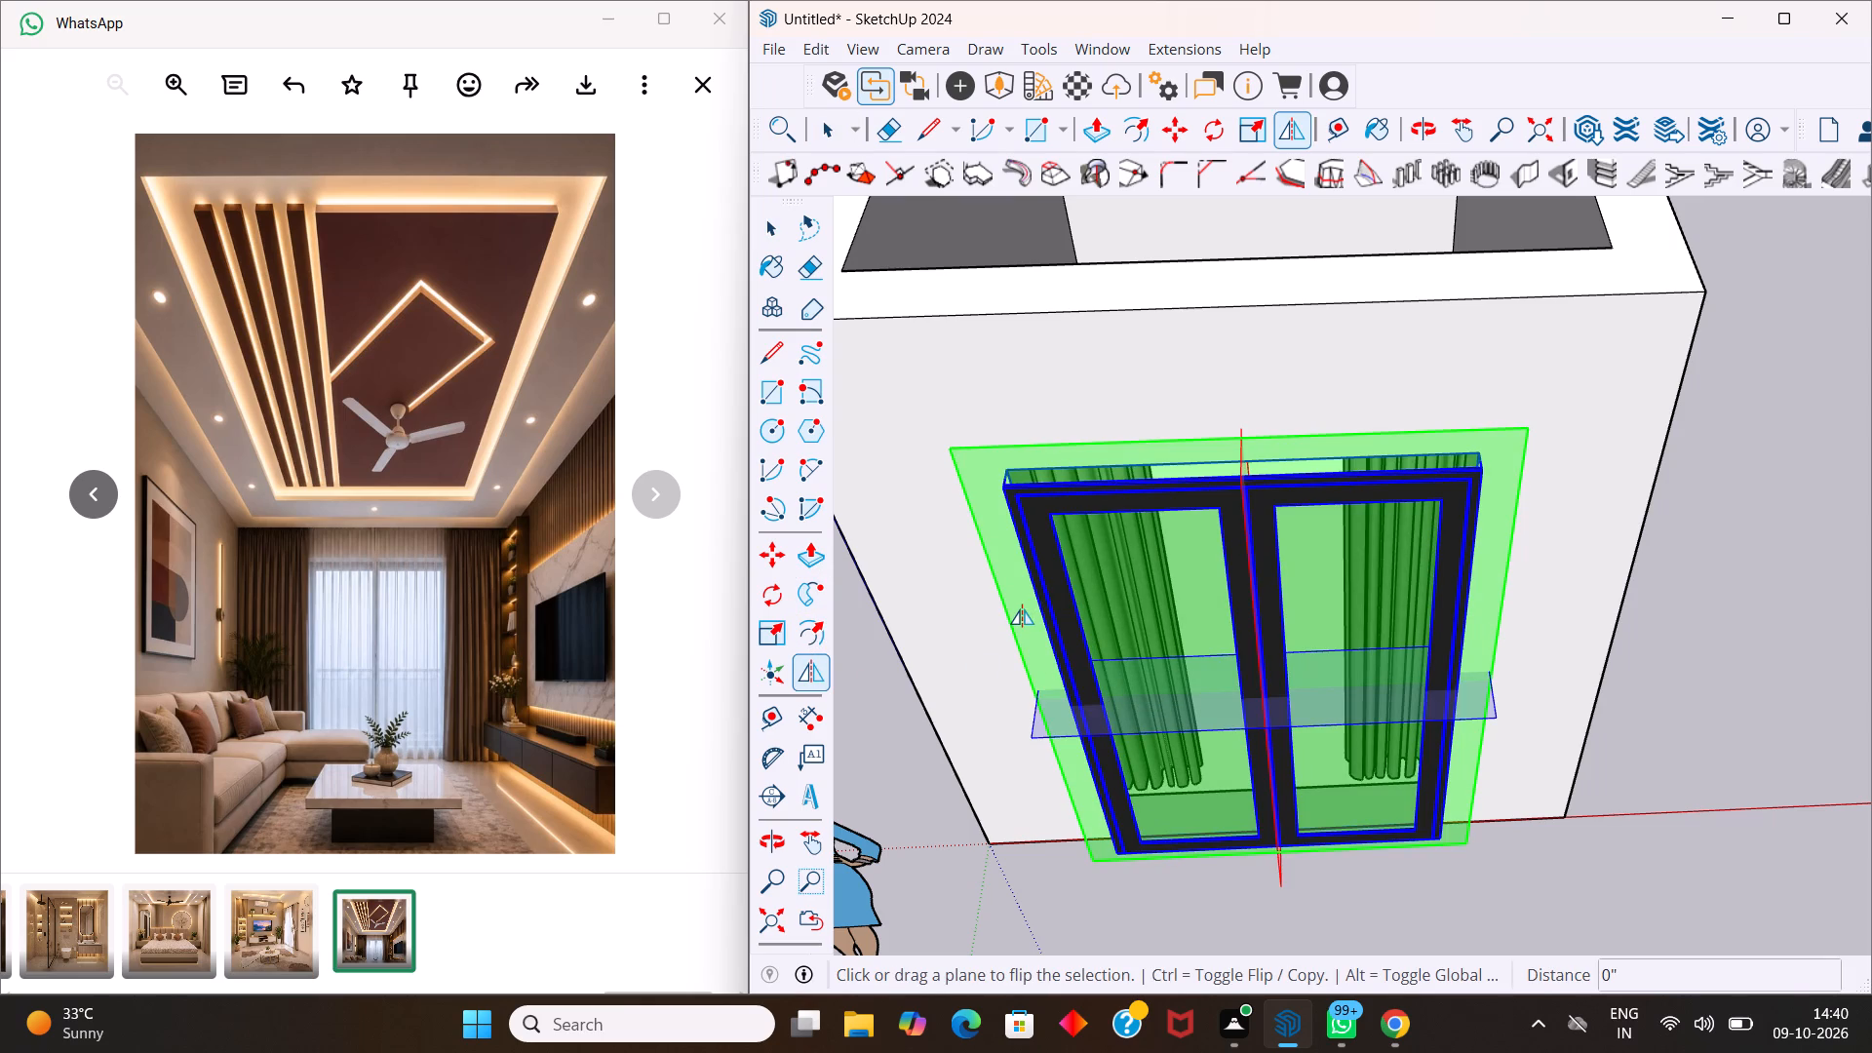
key("Escape")
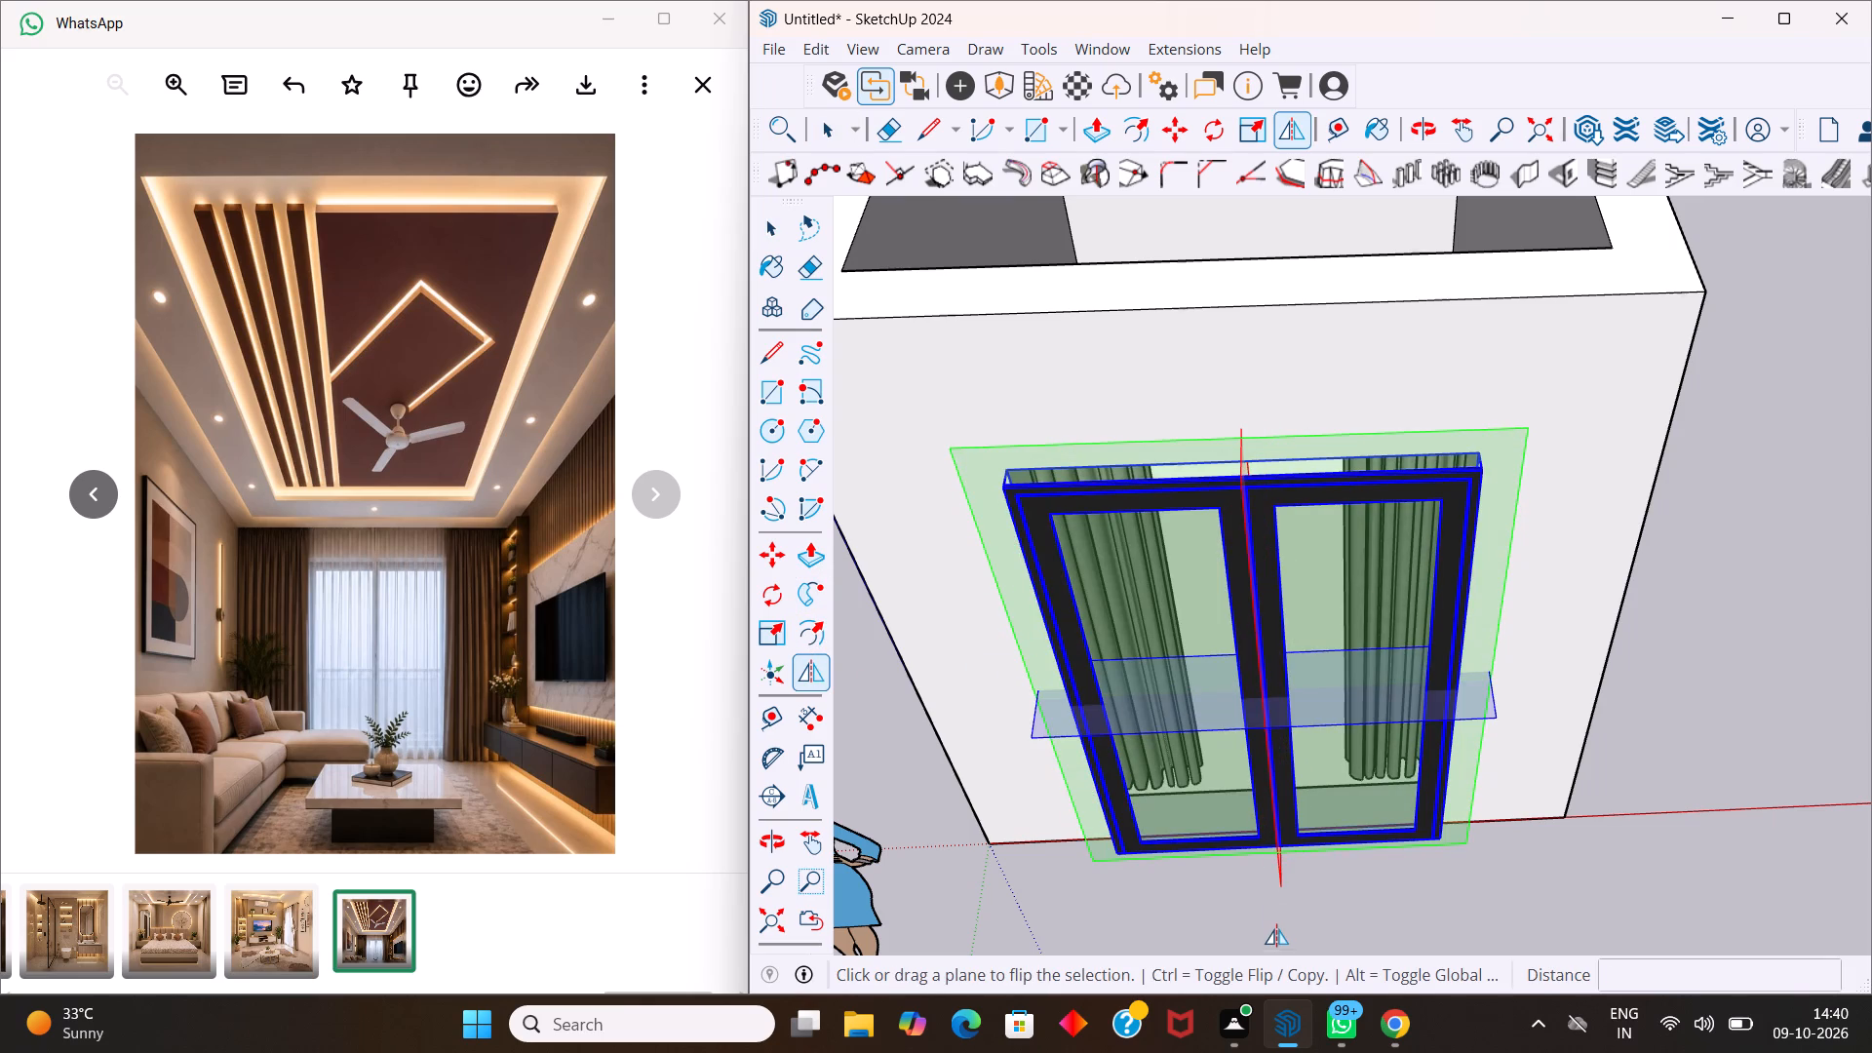
left_click(1276, 934)
key("space")
Examine the flipped glass door and its handles from inside the room, between the curtain panels.
middle_click_drag(1071, 841, 1760, 752)
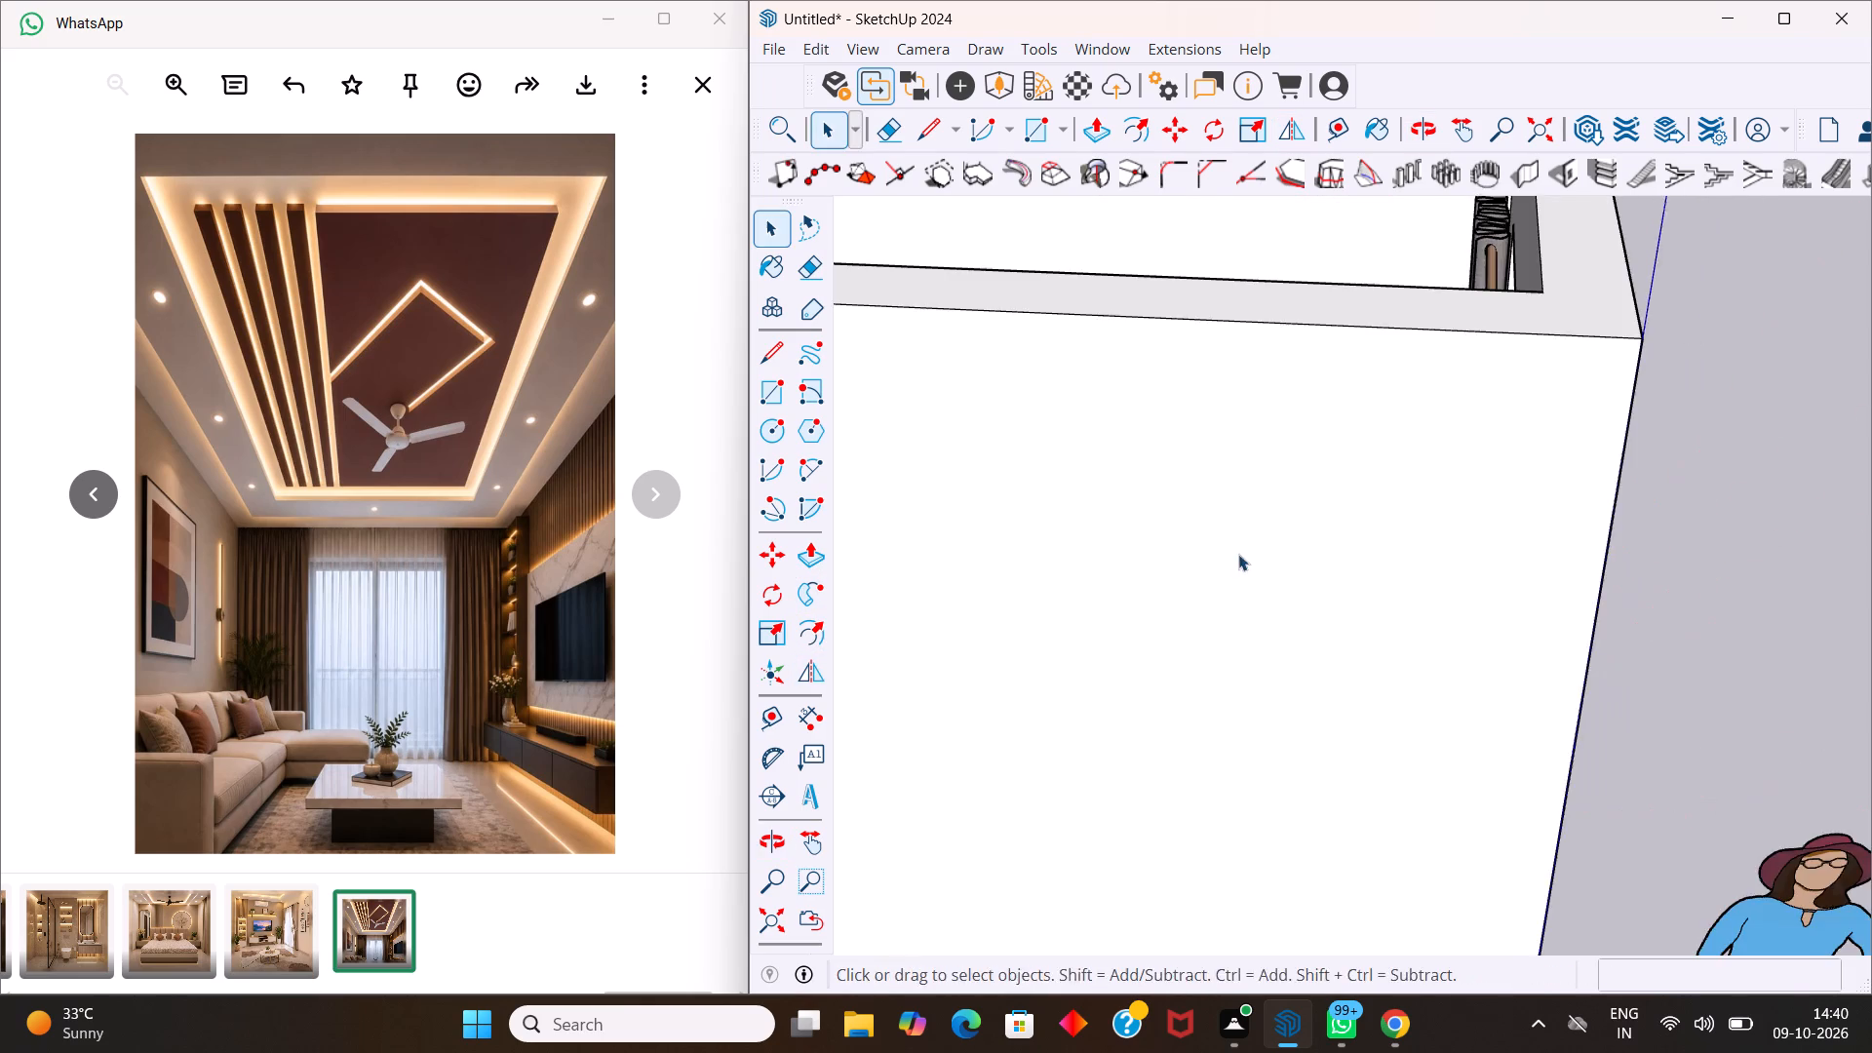
middle_click_drag(1237, 555, 1867, 454)
middle_click_drag(1416, 500, 1524, 677)
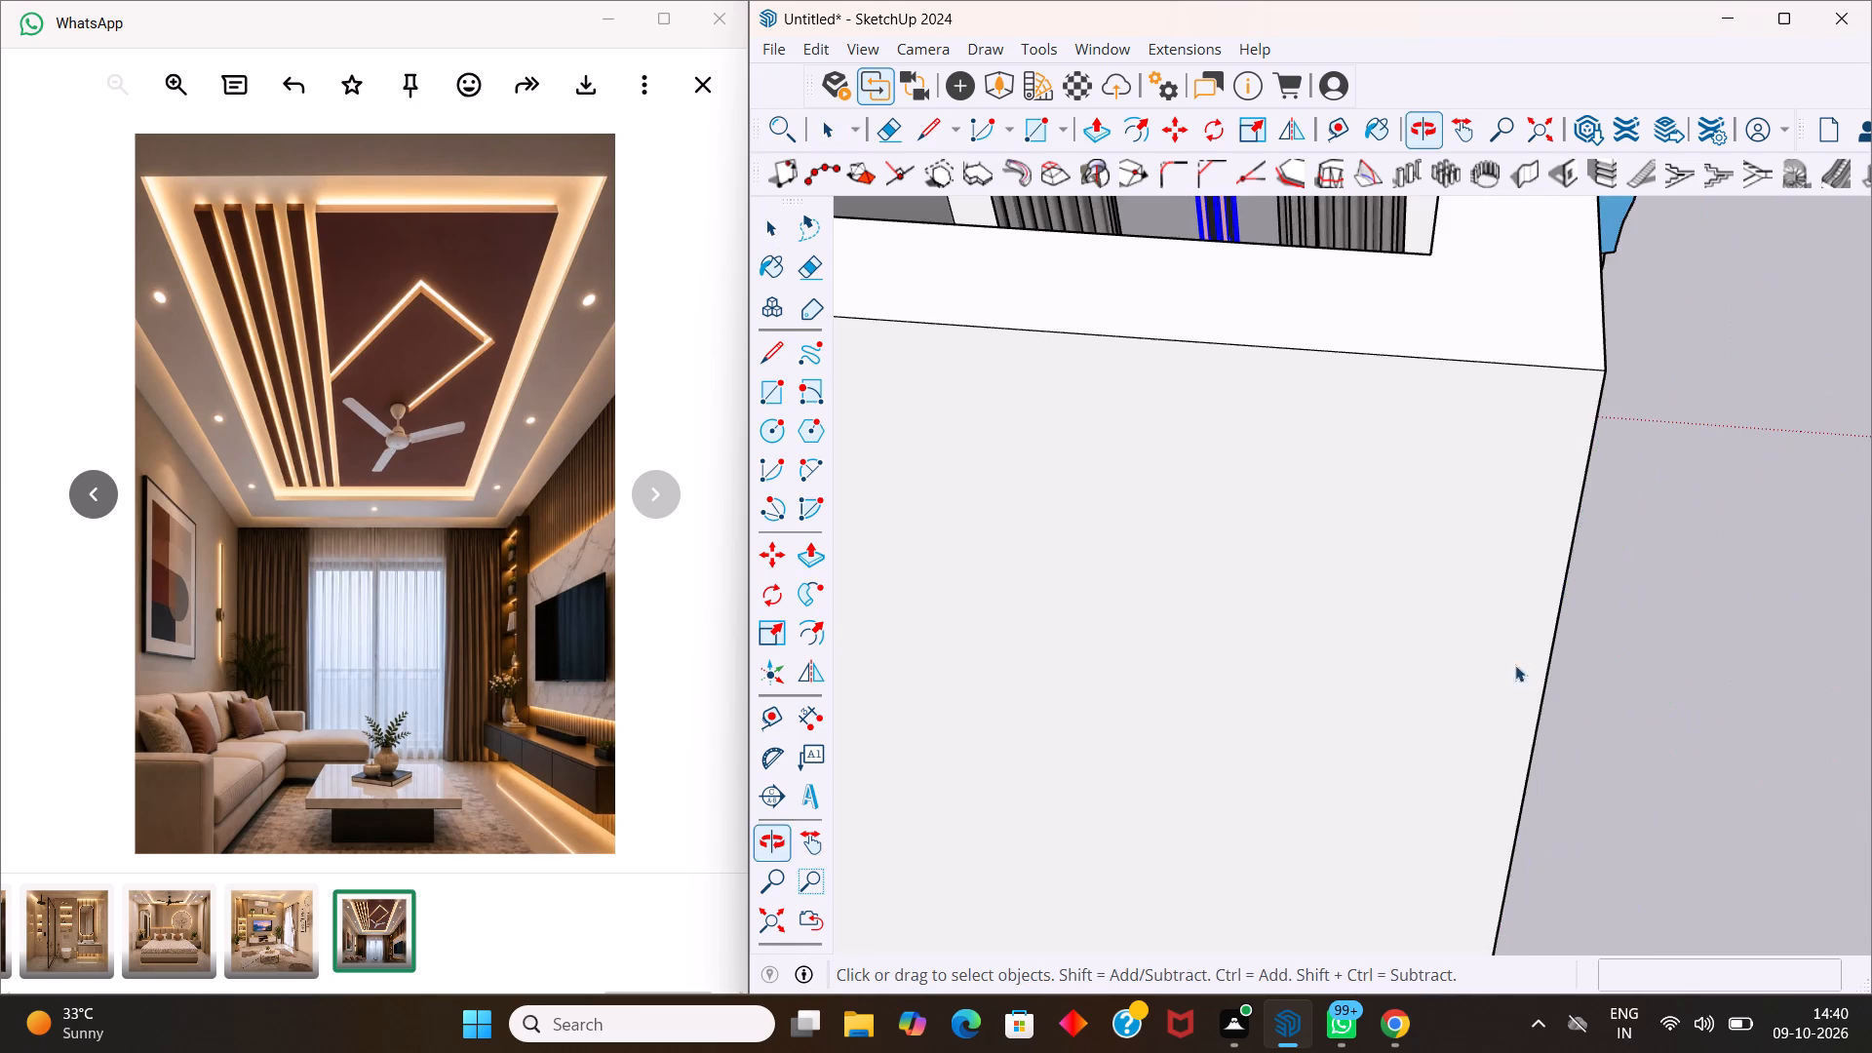
scroll(1404, 514, "down", 11)
middle_click_drag(1370, 531, 1459, 396)
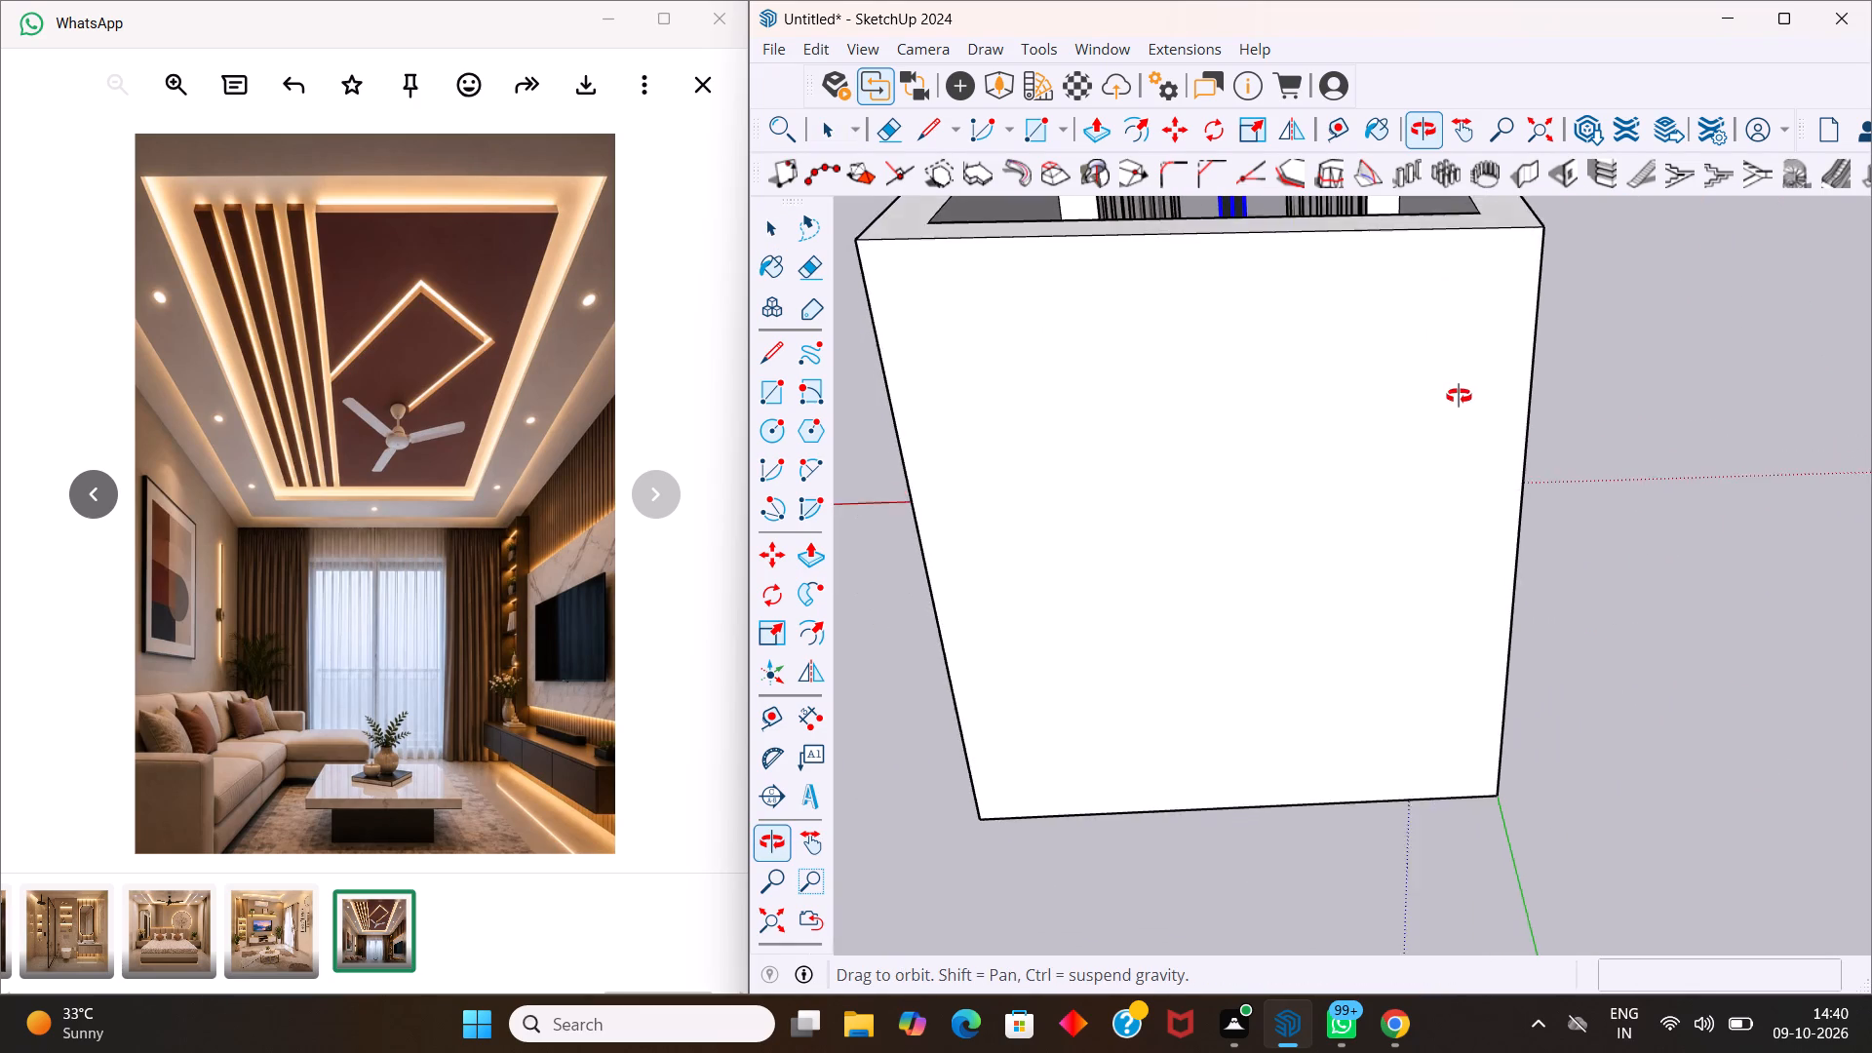
middle_click_drag(1459, 396, 1428, 714)
middle_click_drag(1385, 295, 1376, 216)
scroll(1299, 235, "up", 8)
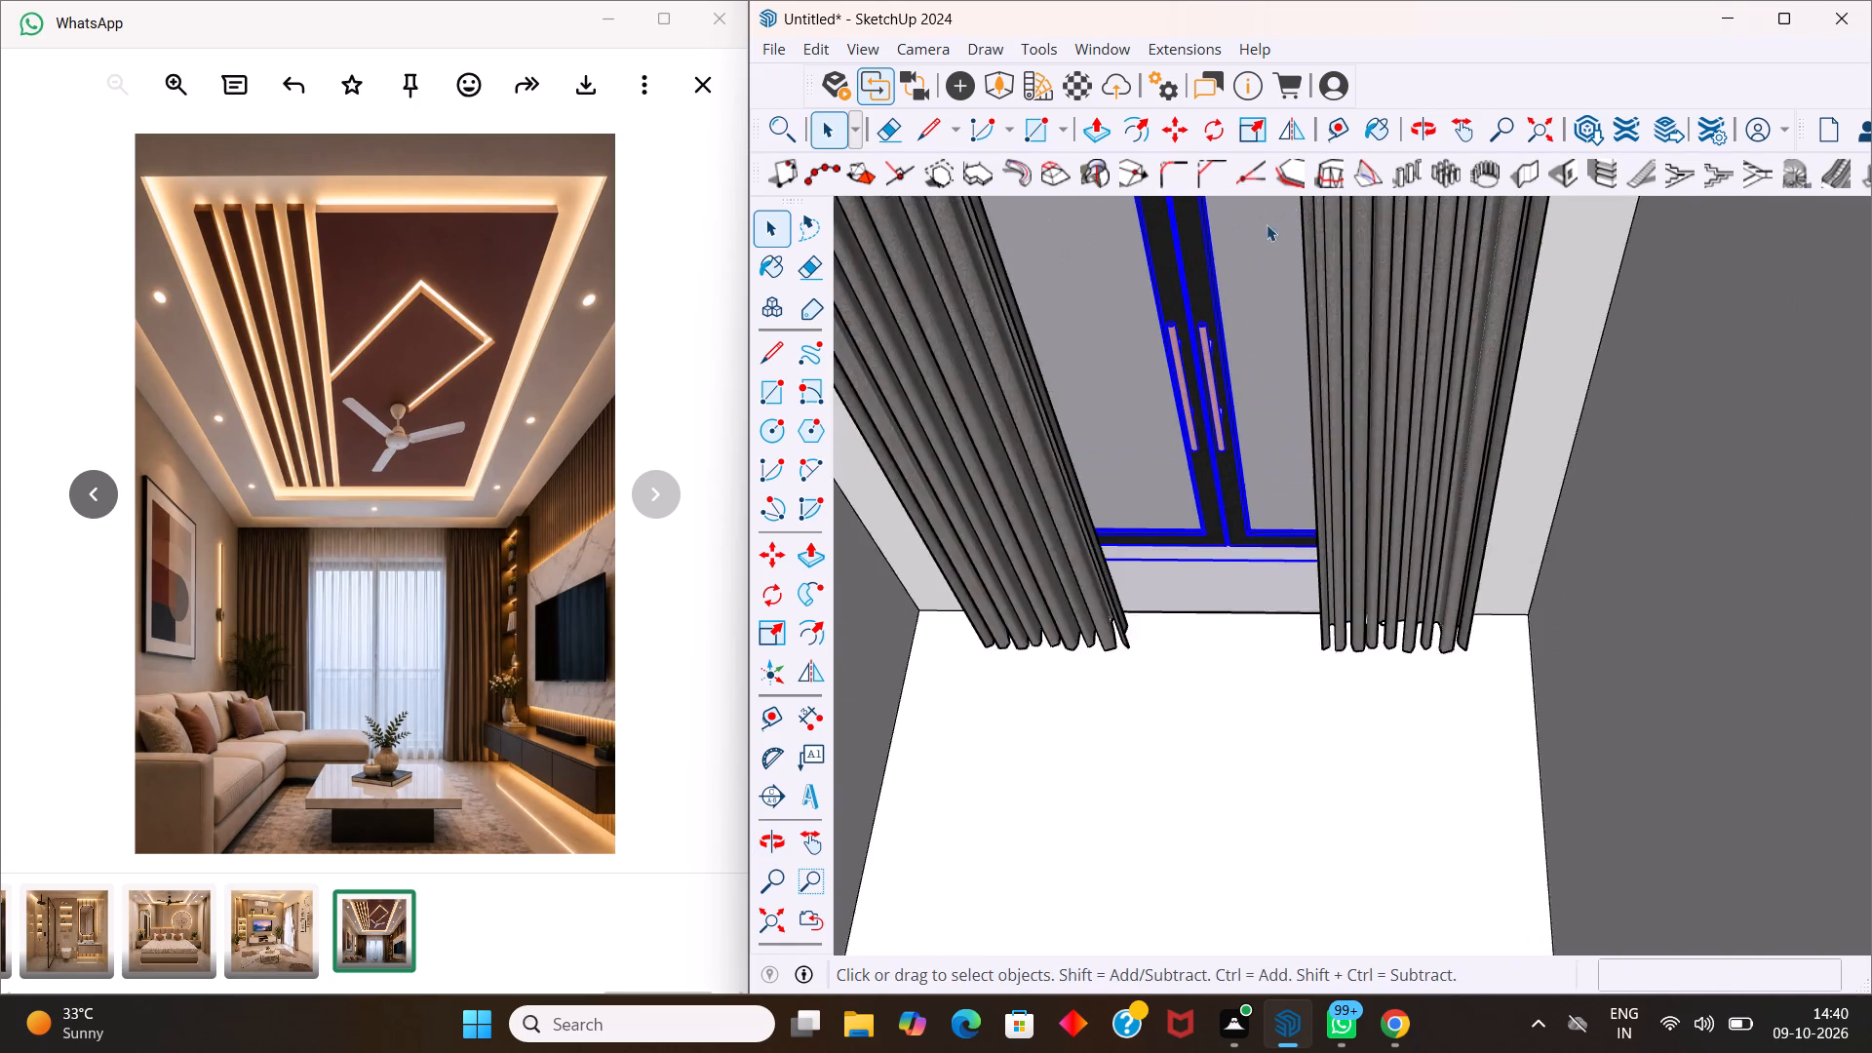
Examine the glass door's handles, threshold and curtain hems from inside the room, including where they meet the floor.
scroll(1267, 224, "up", 4)
middle_click_drag(1203, 329, 1261, 144)
scroll(1261, 144, "up", 1)
scroll(1250, 168, "down", 7)
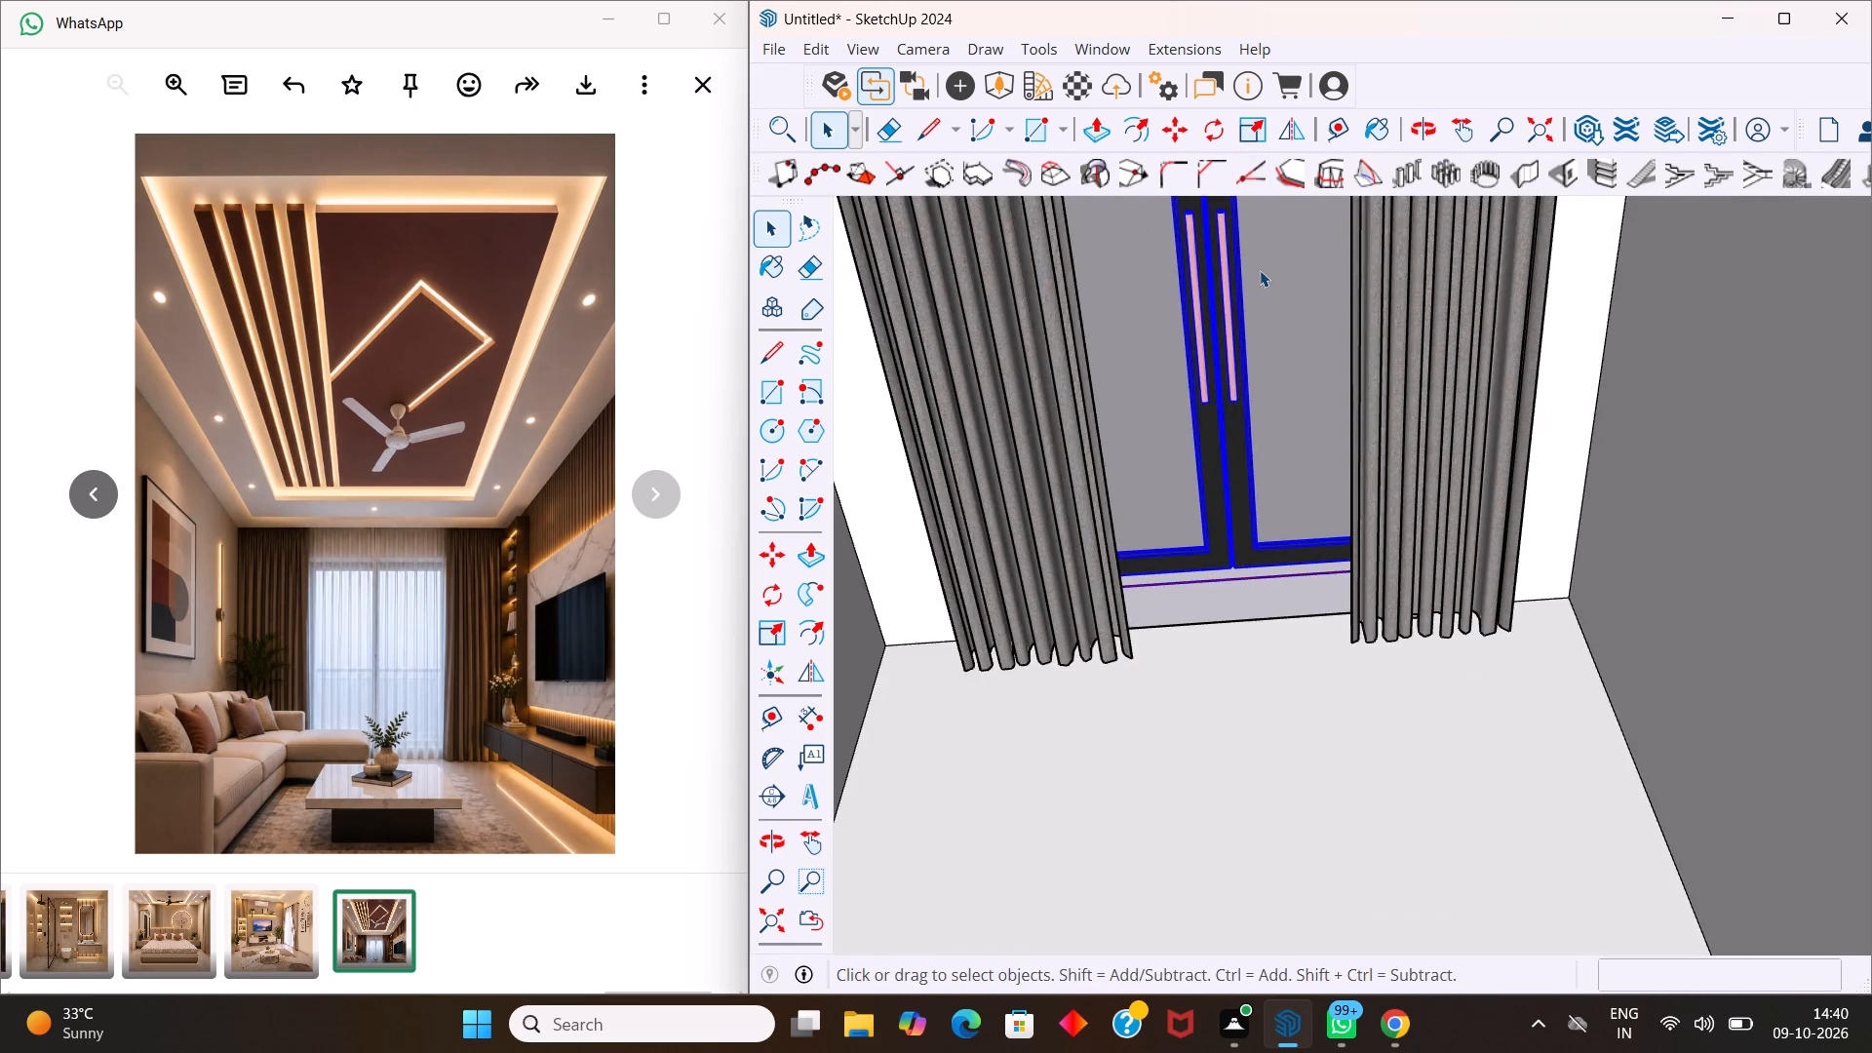
scroll(1260, 270, "down", 3)
middle_click_drag(1265, 361, 1270, 350)
scroll(1274, 314, "down", 16)
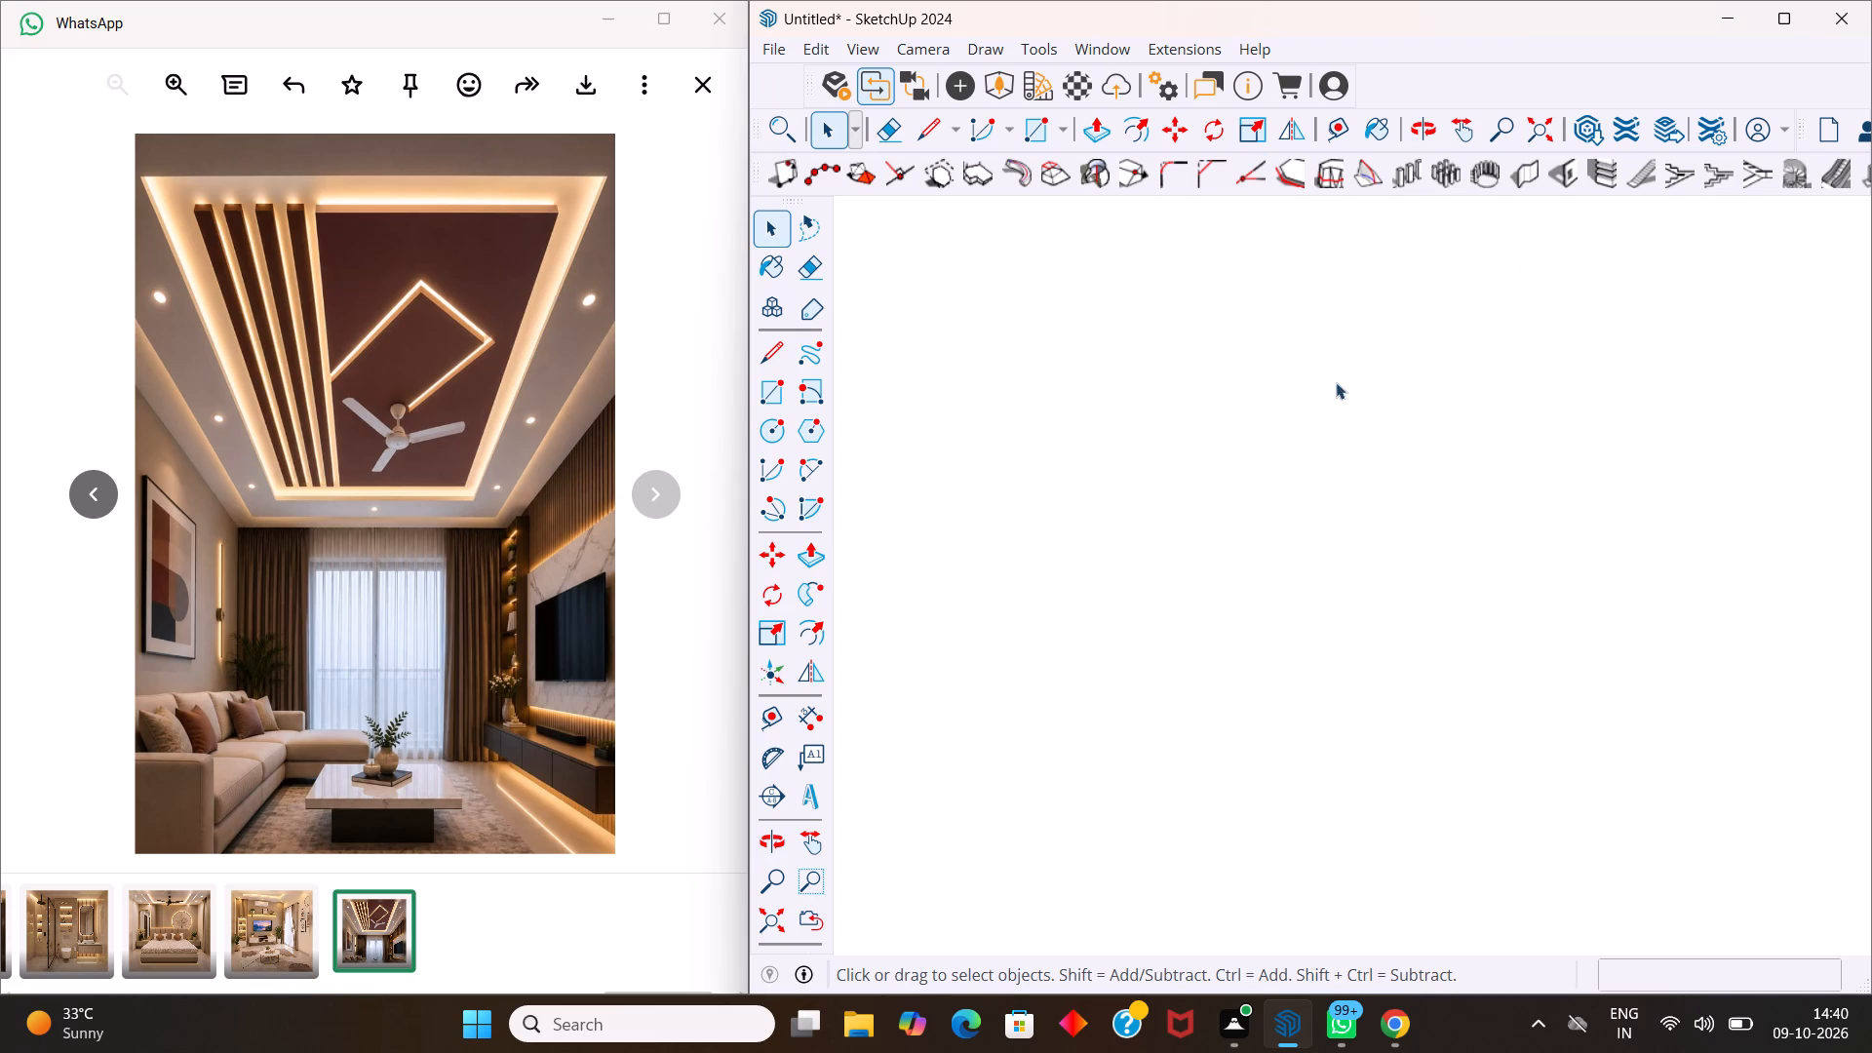
scroll(1336, 382, "down", 14)
key("u")
key("u")
key("u")
scroll(1381, 424, "down", 11)
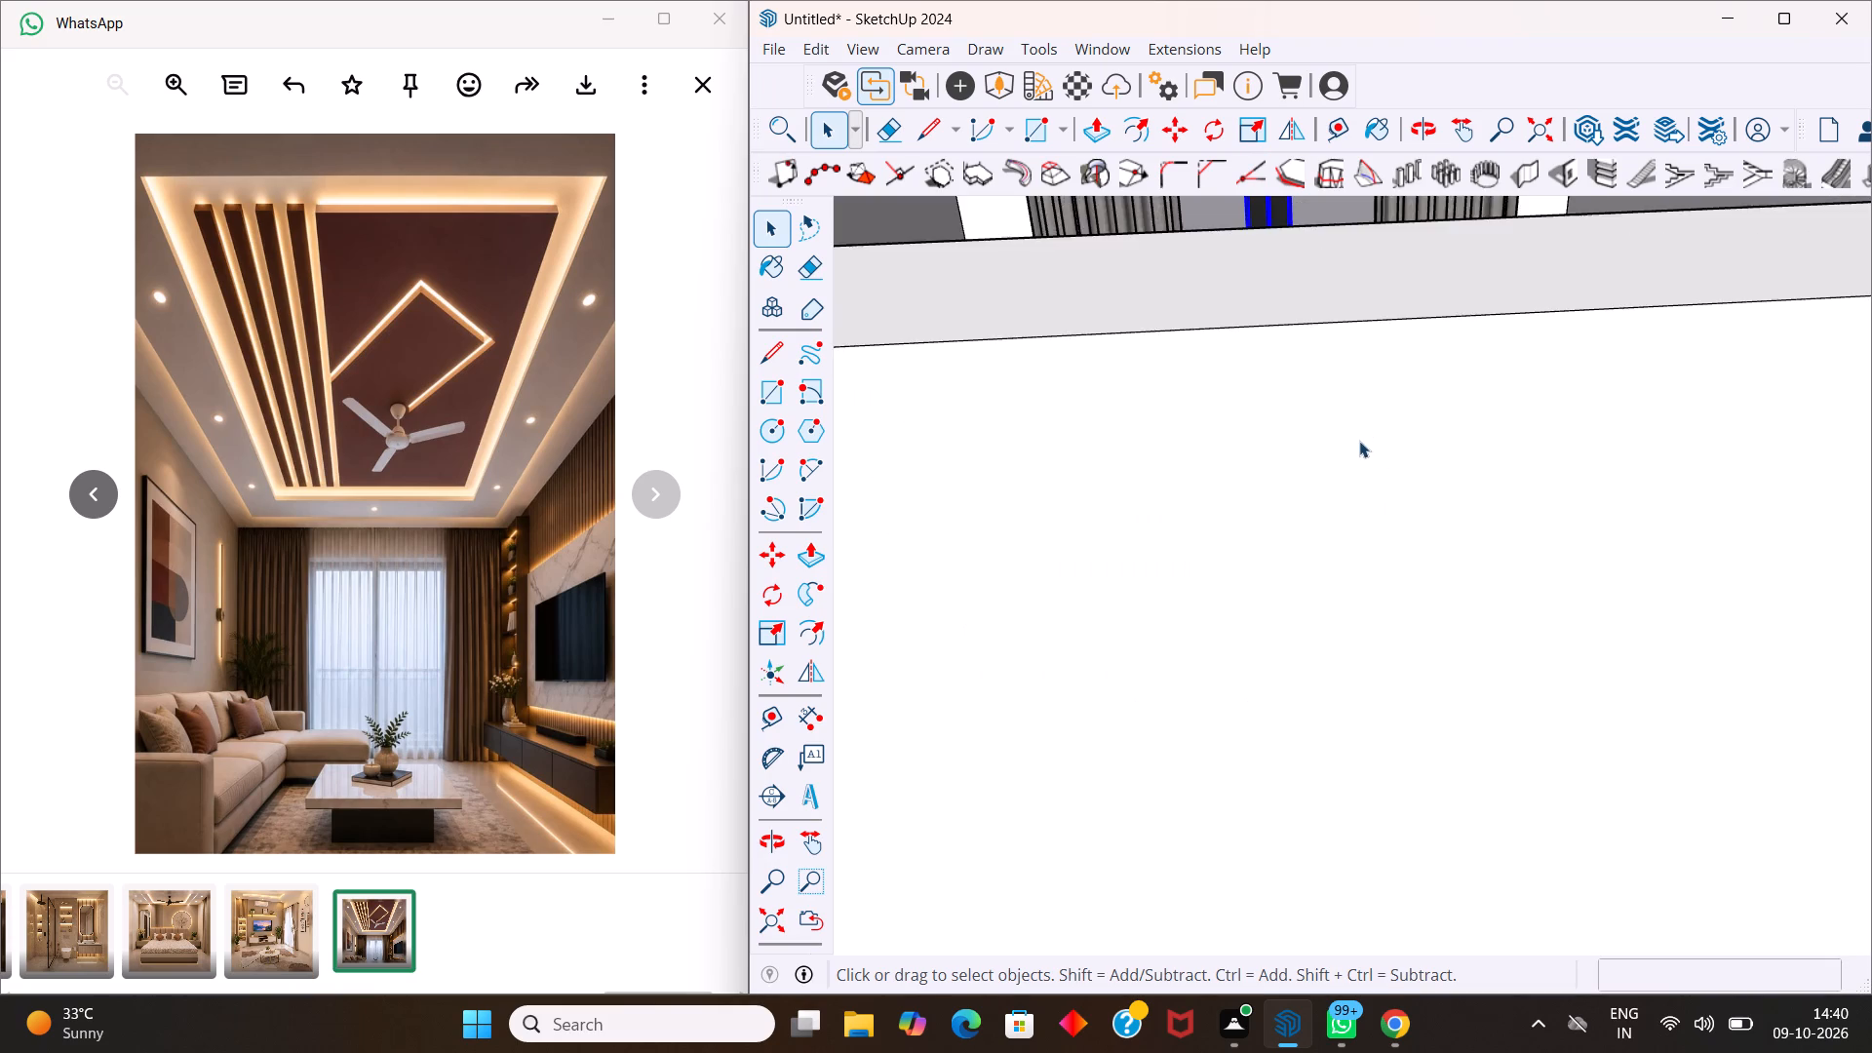
scroll(1358, 441, "down", 16)
scroll(1347, 338, "down", 6)
Examine the double glass door's outer face and frame from outside the room.
middle_click_drag(1495, 355, 231, 533)
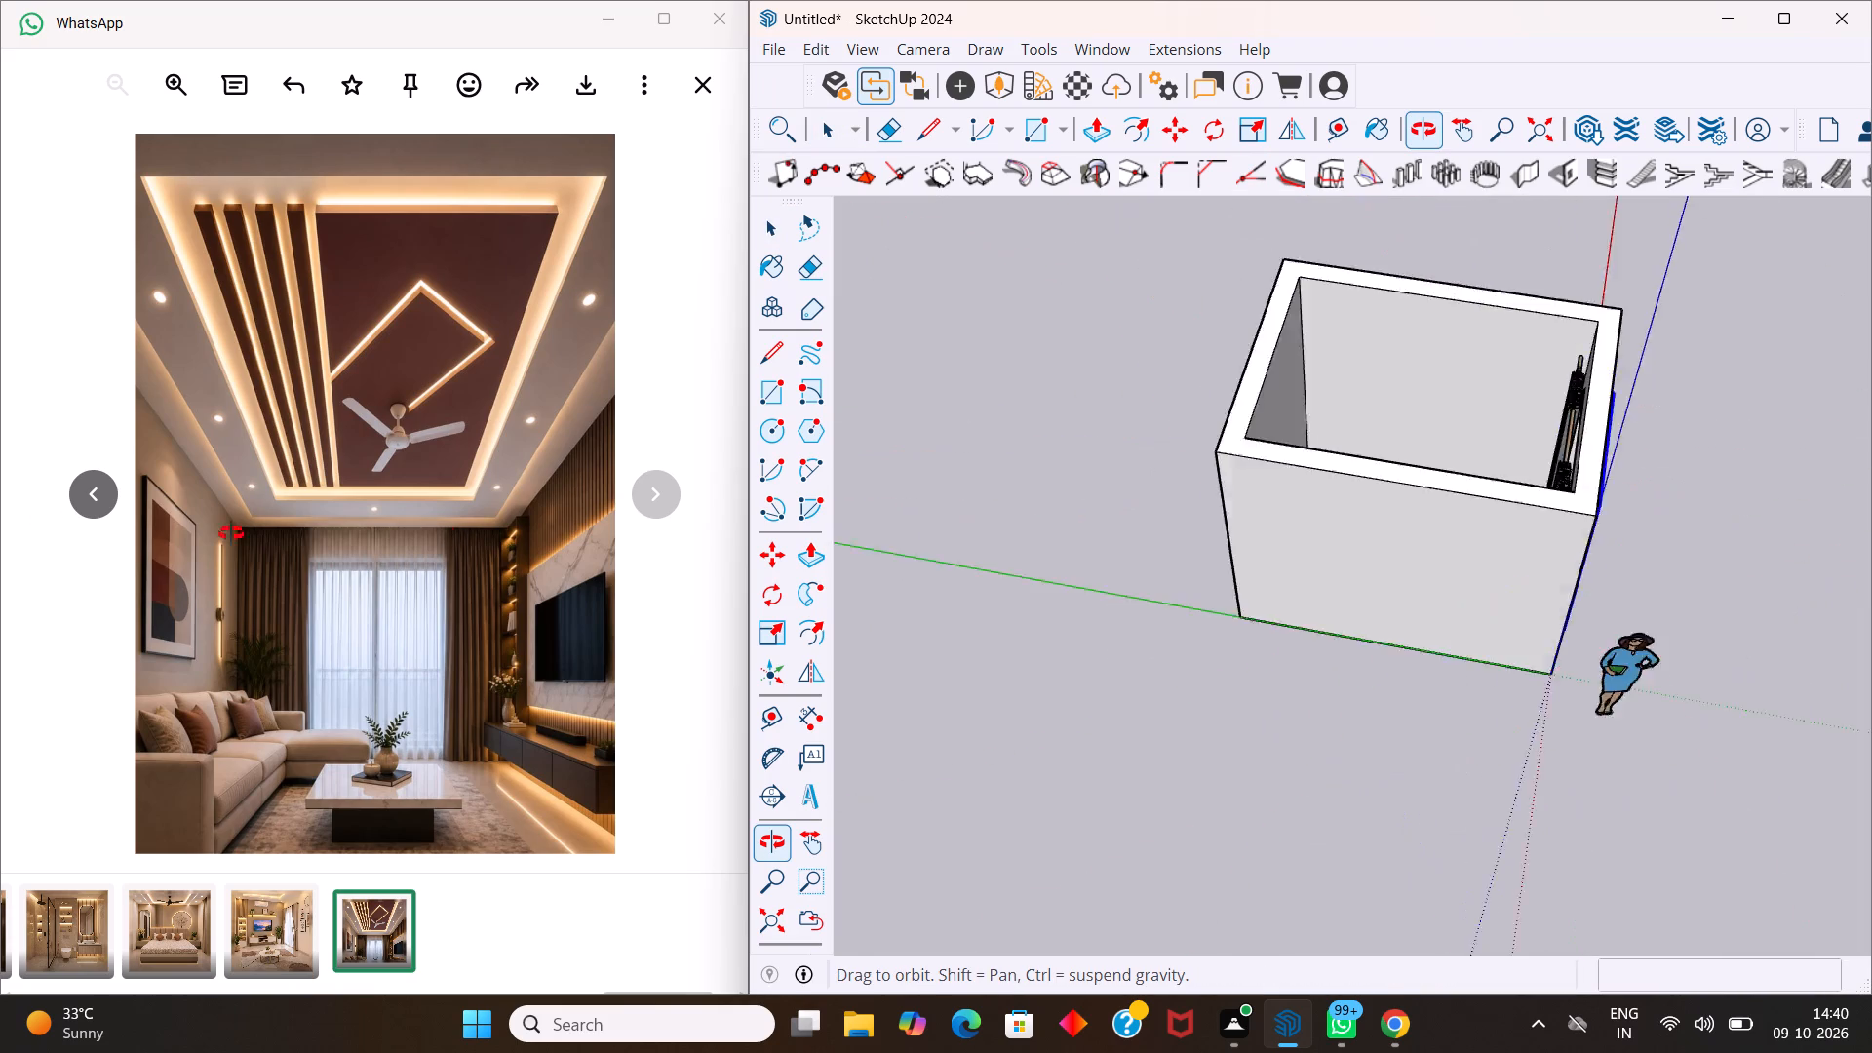
middle_click_drag(231, 533, 58, 56)
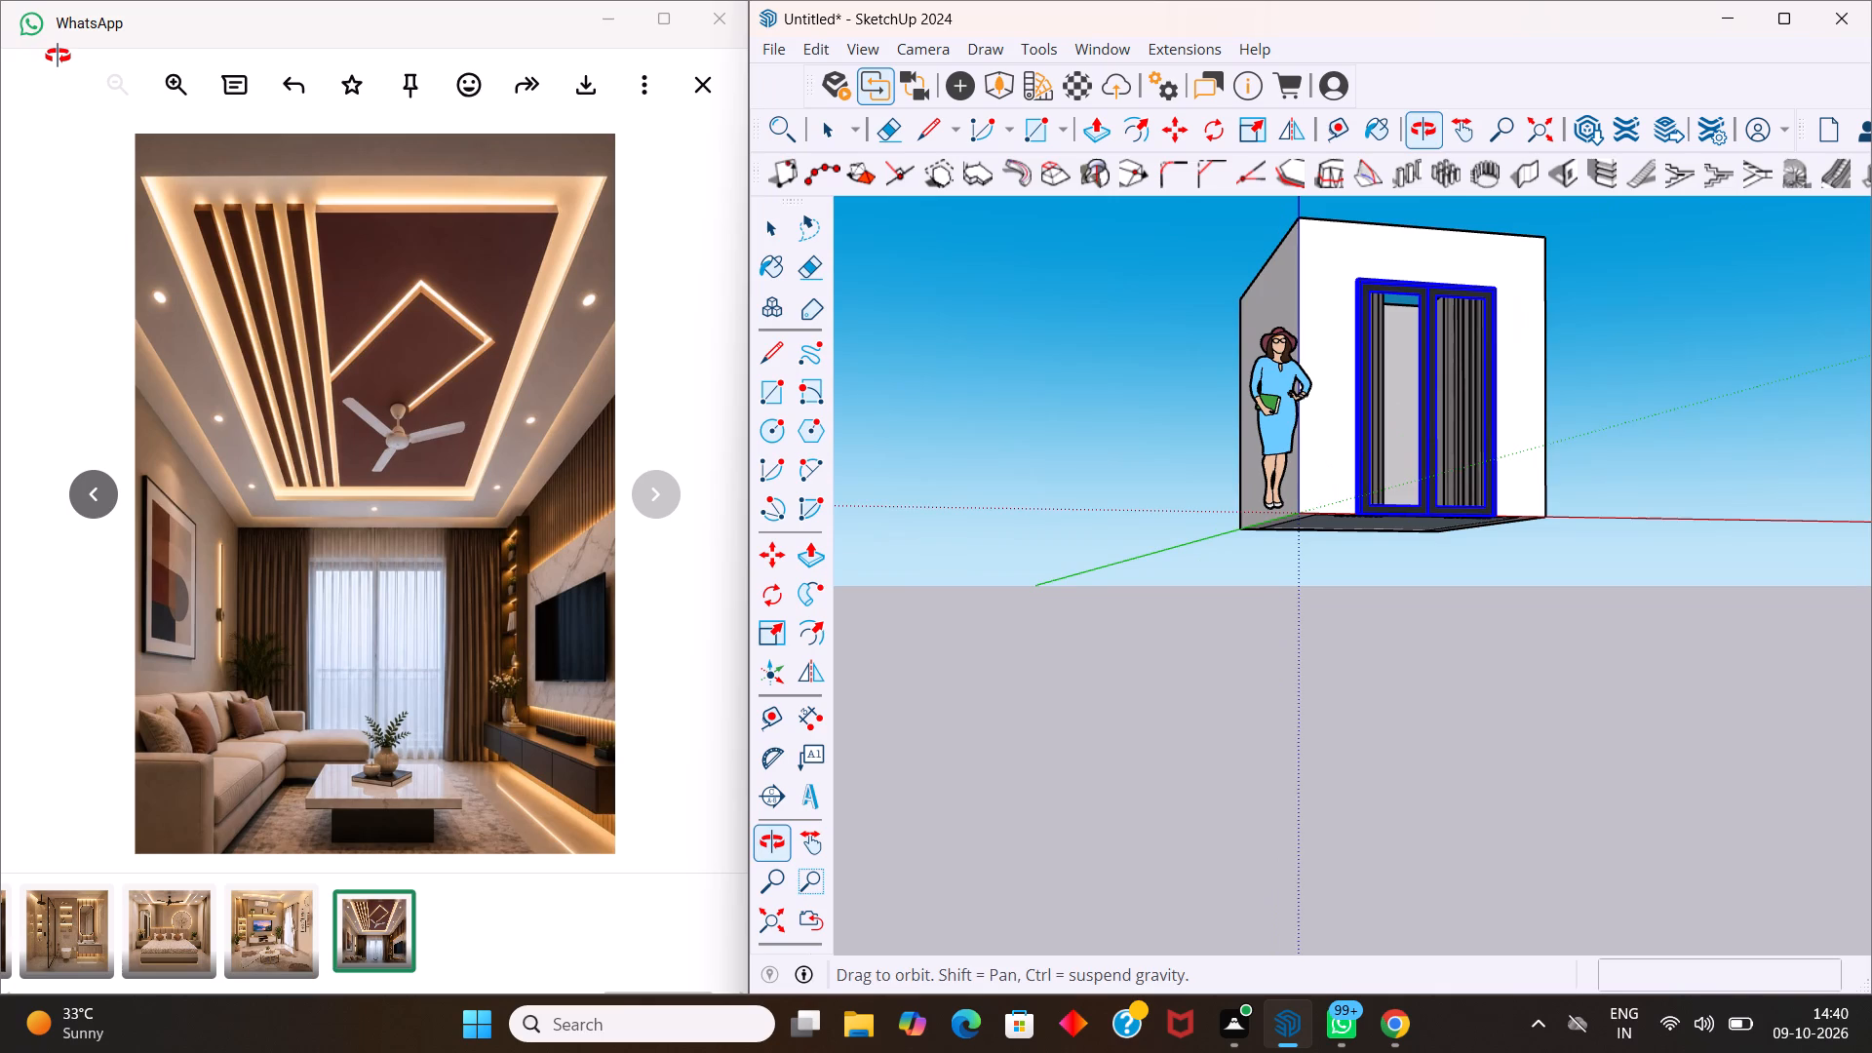
middle_click_drag(58, 56, 59, 58)
scroll(1413, 342, "up", 15)
middle_click_drag(1444, 340, 1439, 341)
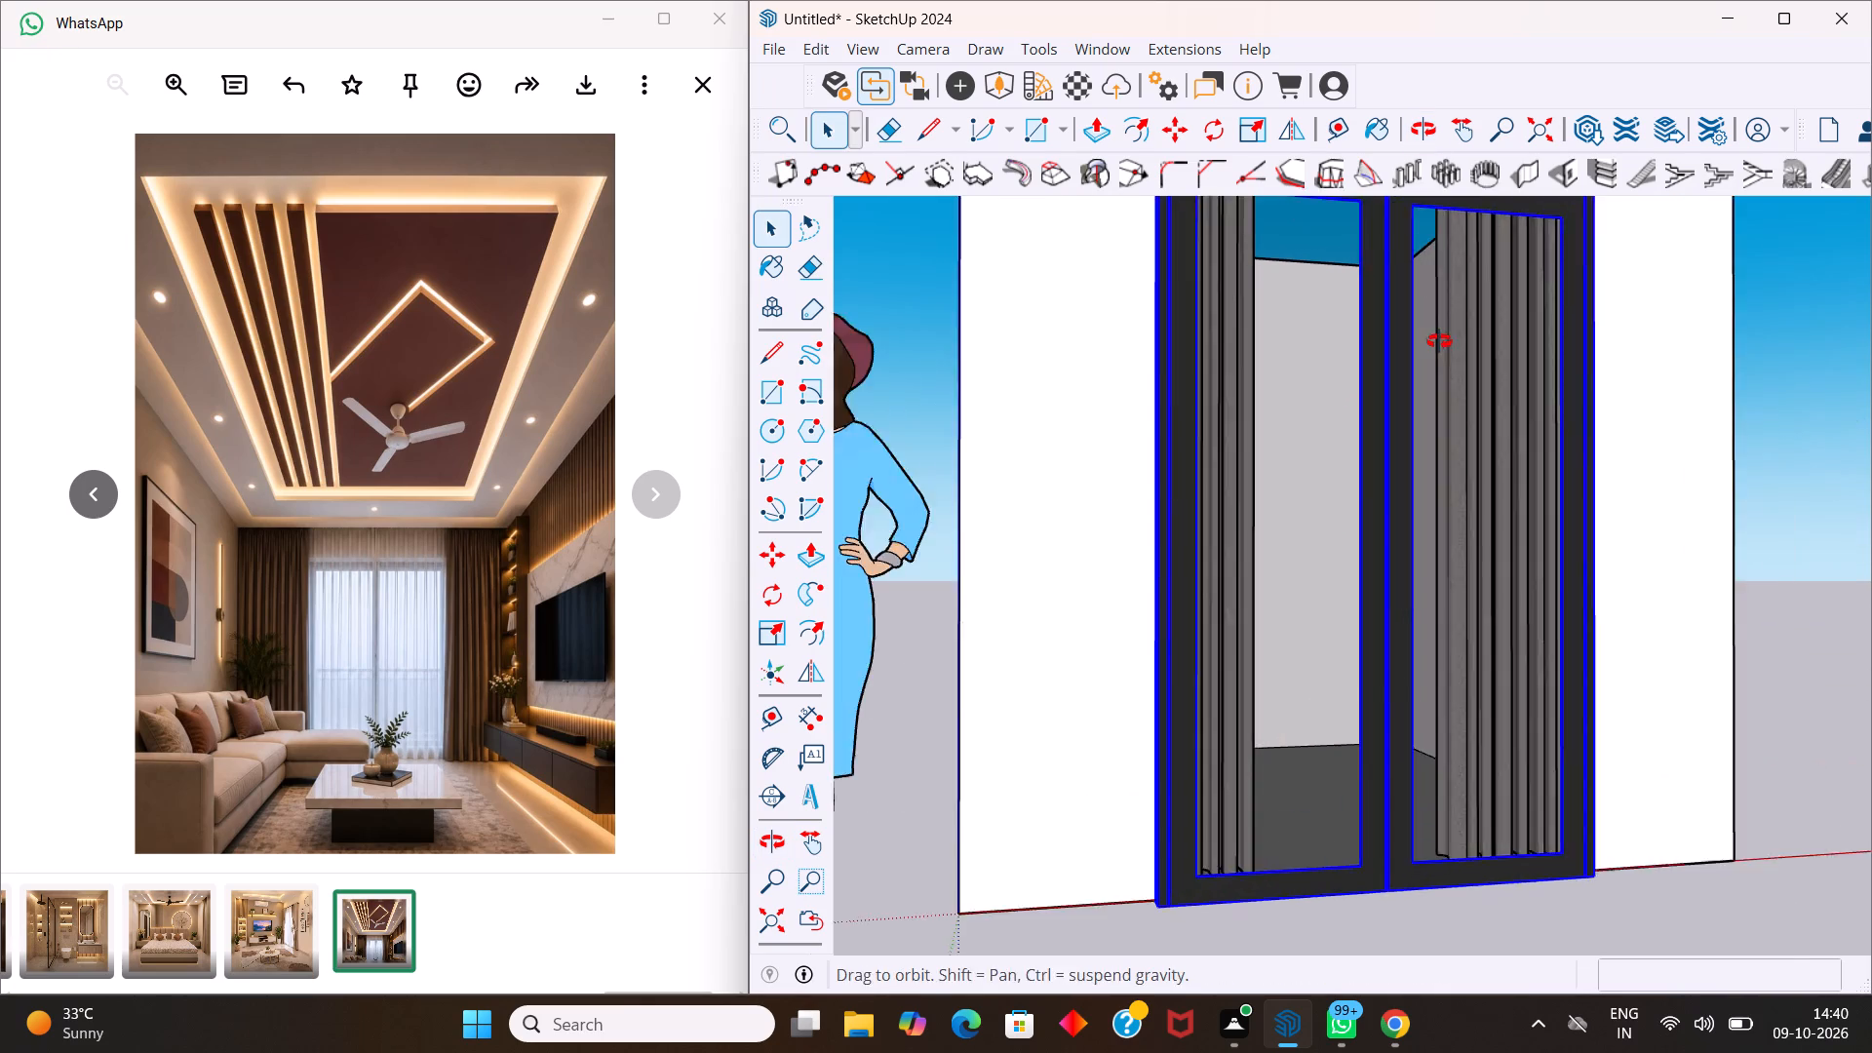
middle_click_drag(1439, 341, 1430, 341)
scroll(1439, 341, "up", 20)
scroll(1439, 341, "up", 5)
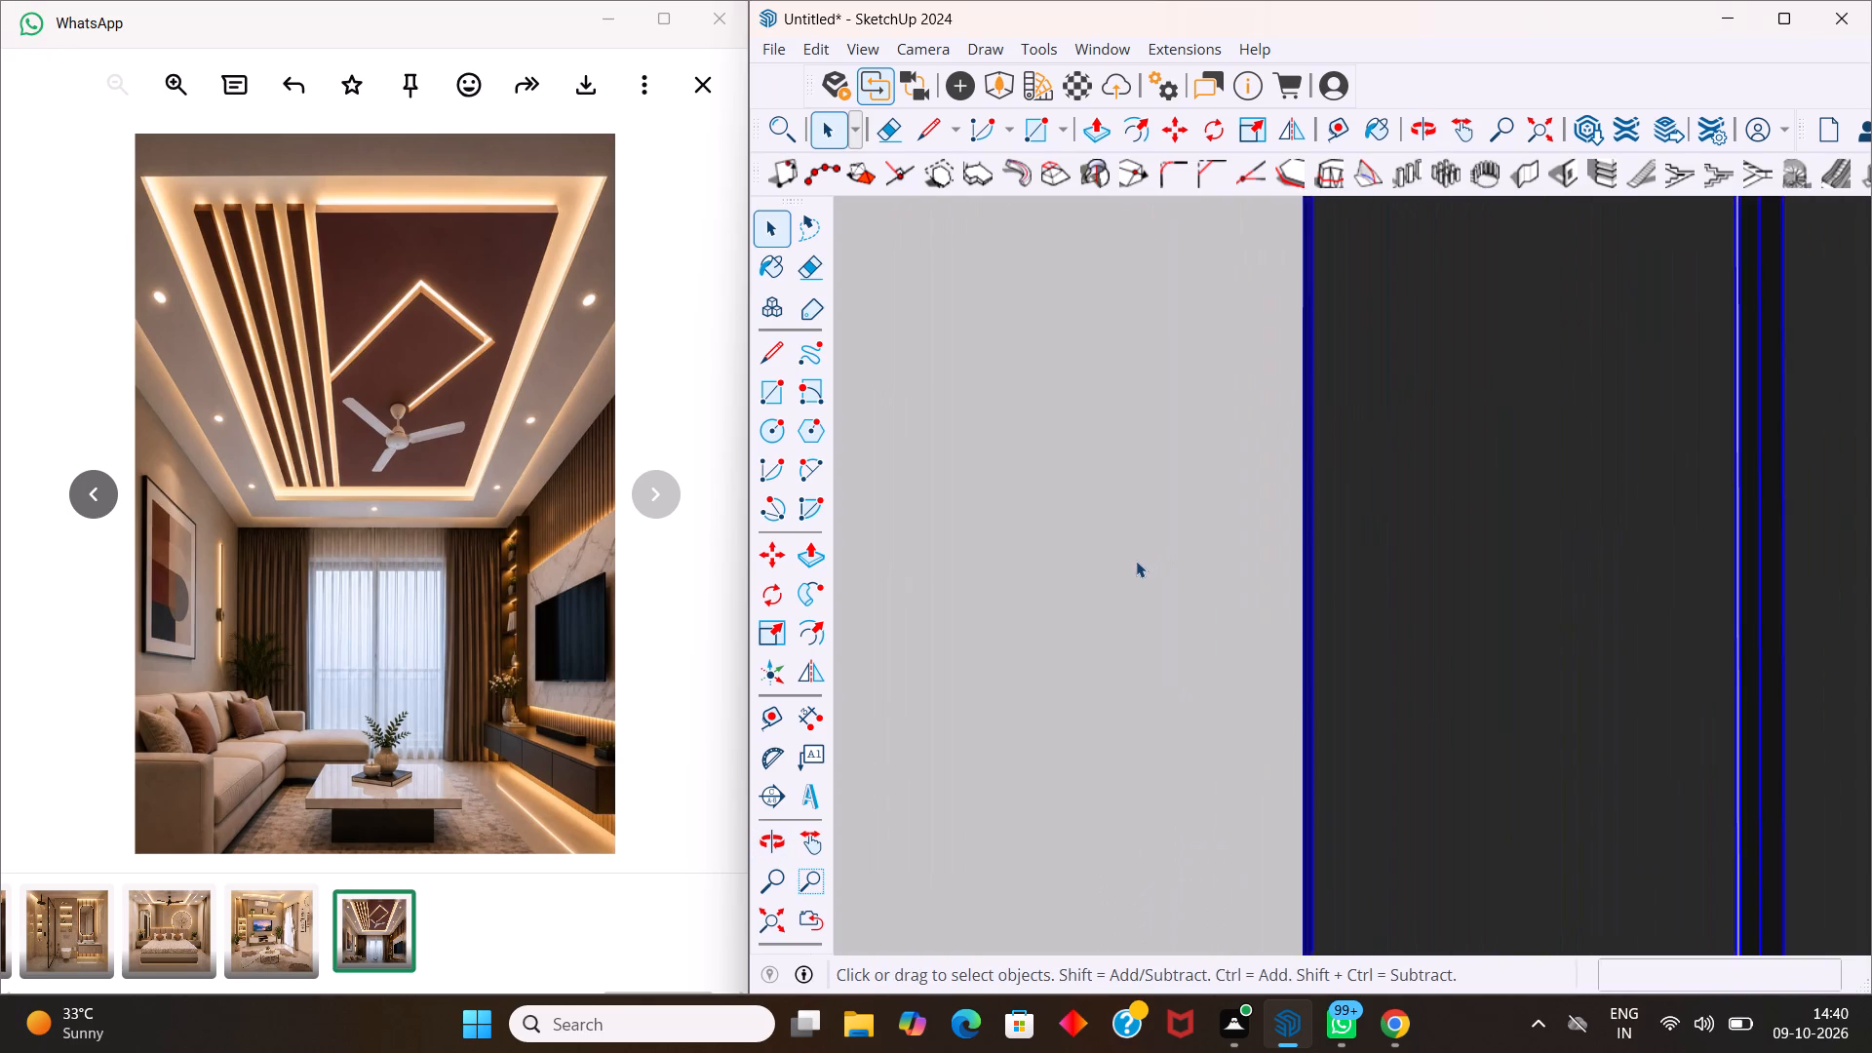
scroll(1136, 561, "up", 15)
middle_click_drag(1035, 570, 1195, 649)
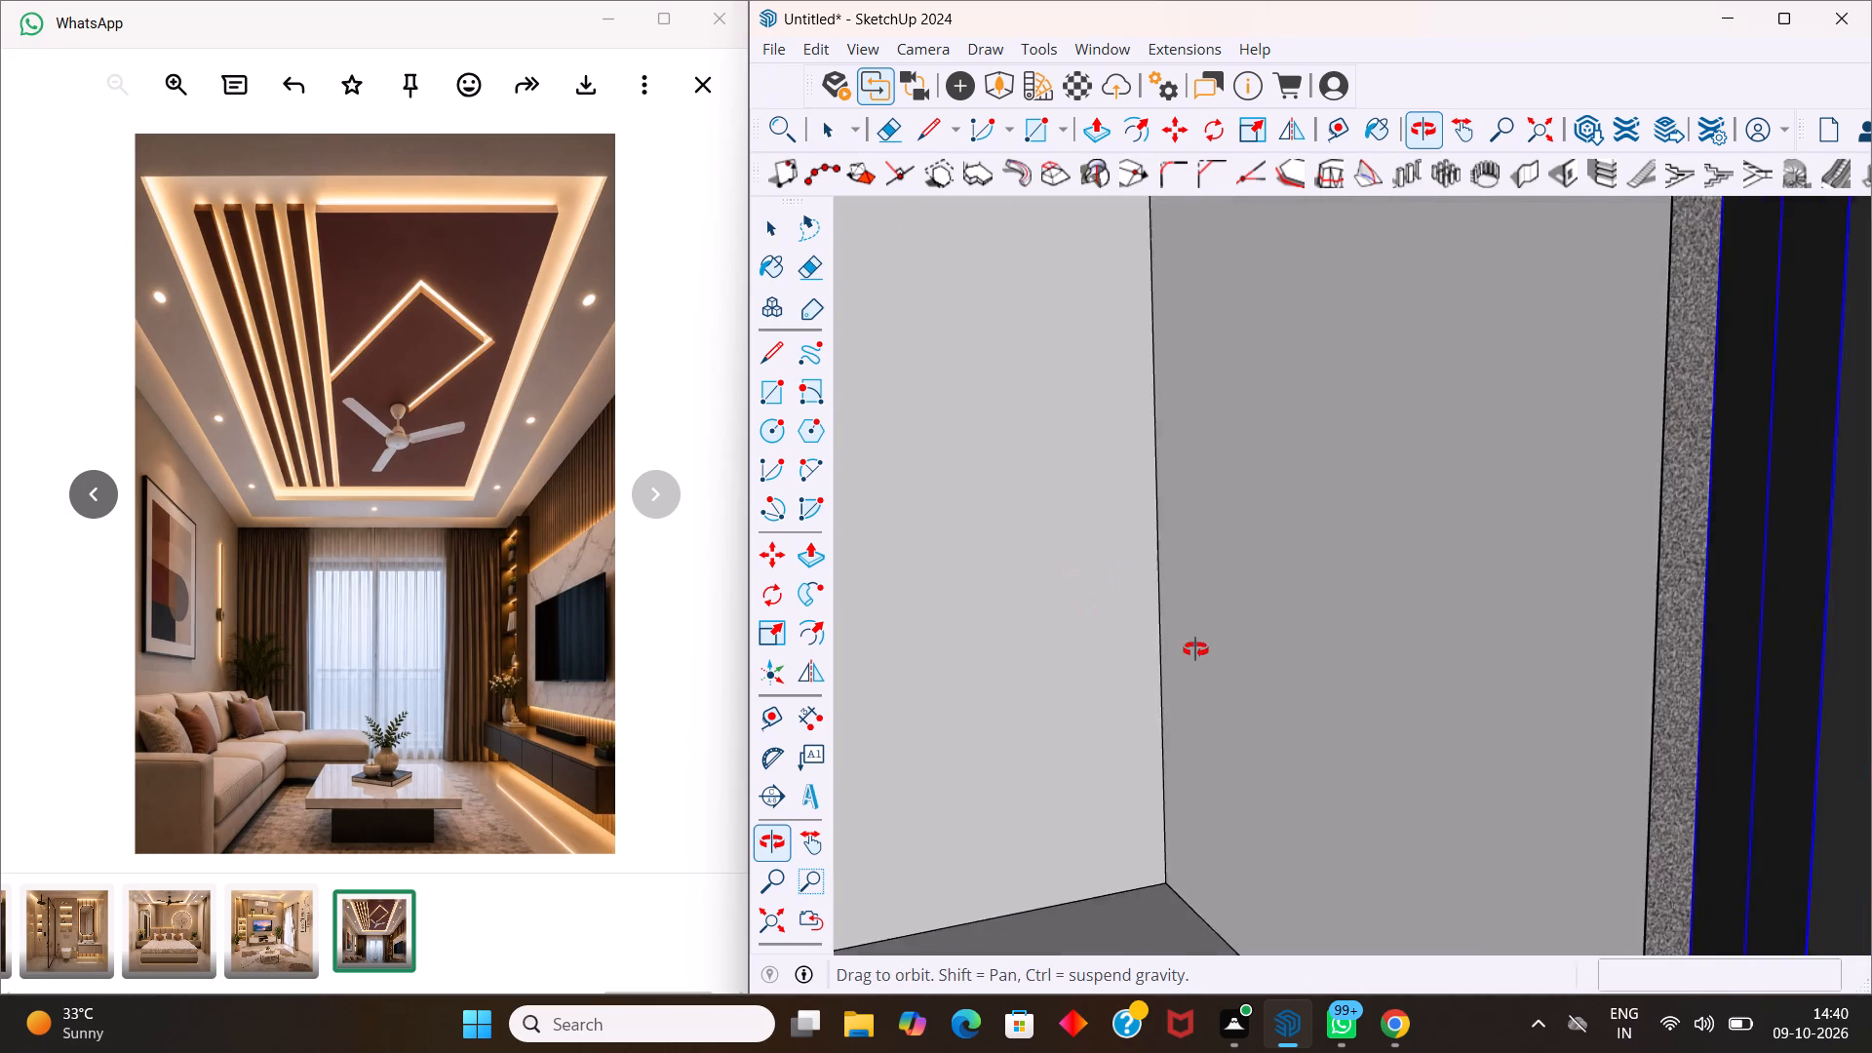
middle_click_drag(1195, 649, 1845, 656)
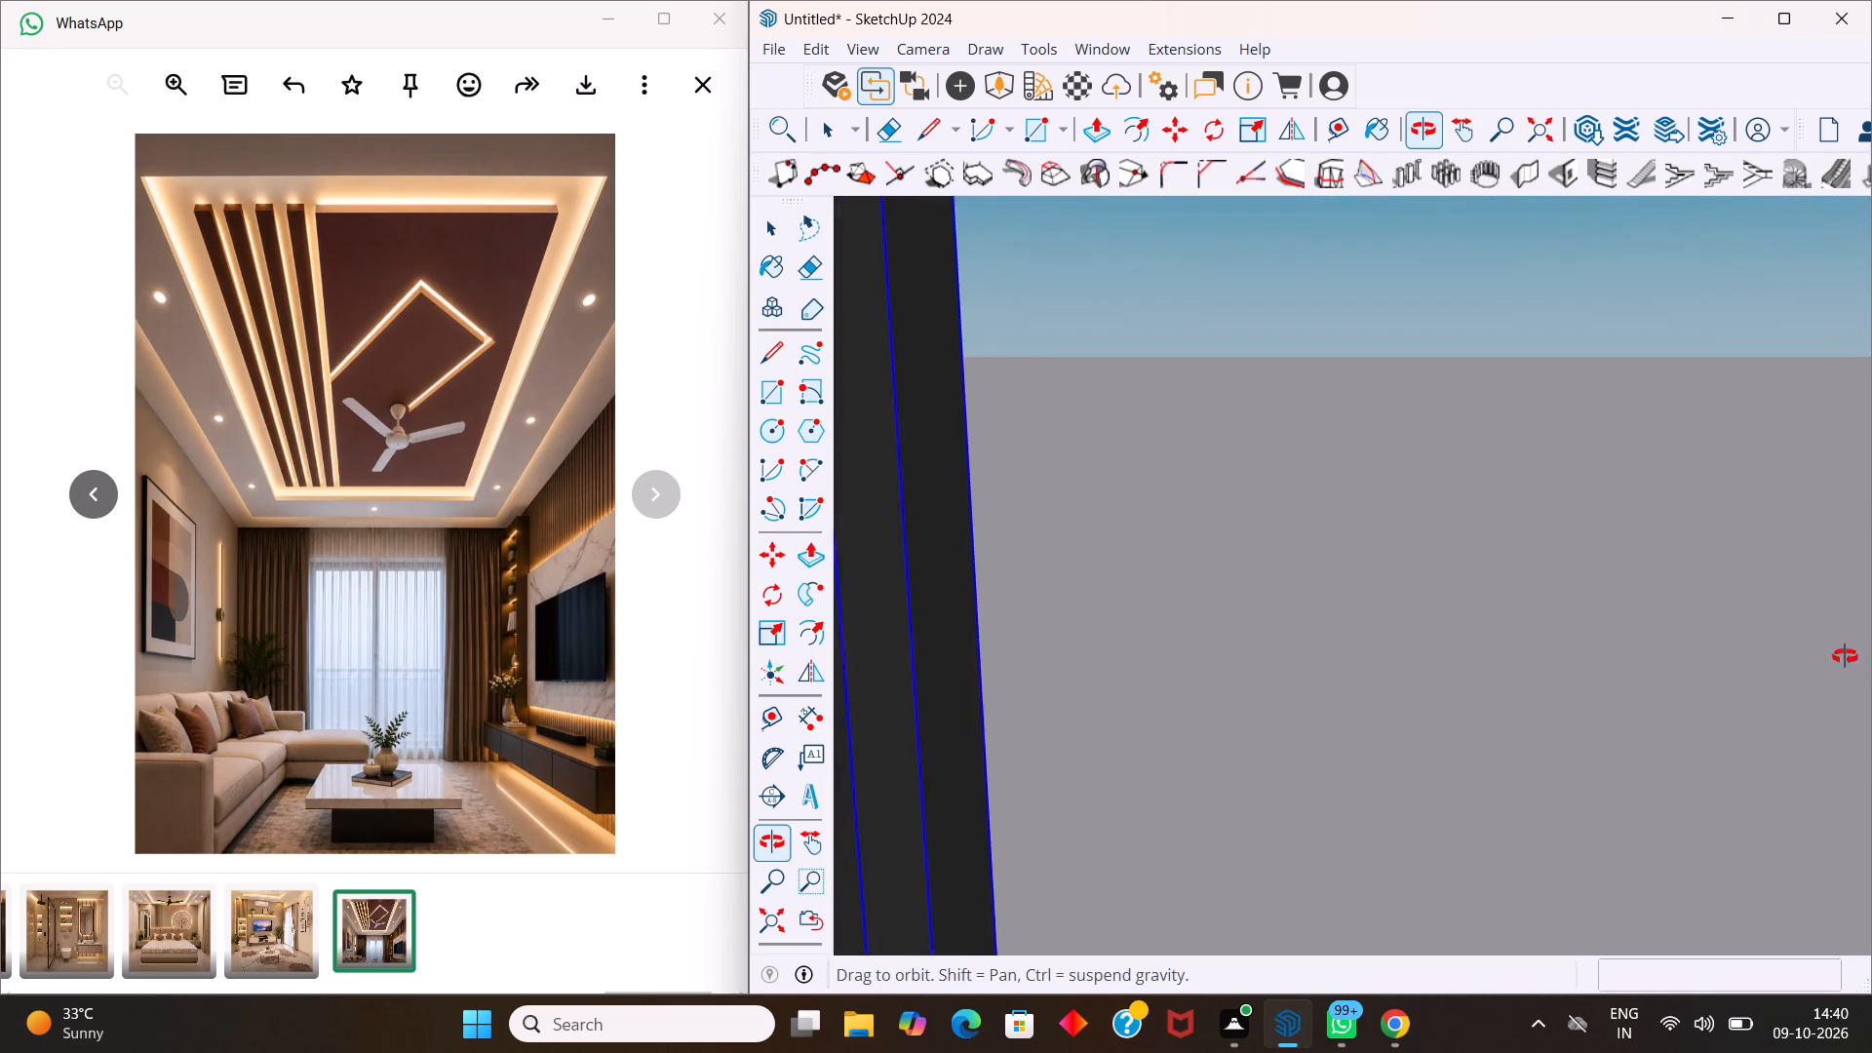
middle_click_drag(1845, 656, 928, 602)
Flip the double glass door front to back across its green-axis plane so the handles face outside, and deselect it.
scroll(898, 592, "down", 6)
scroll(812, 566, "down", 6)
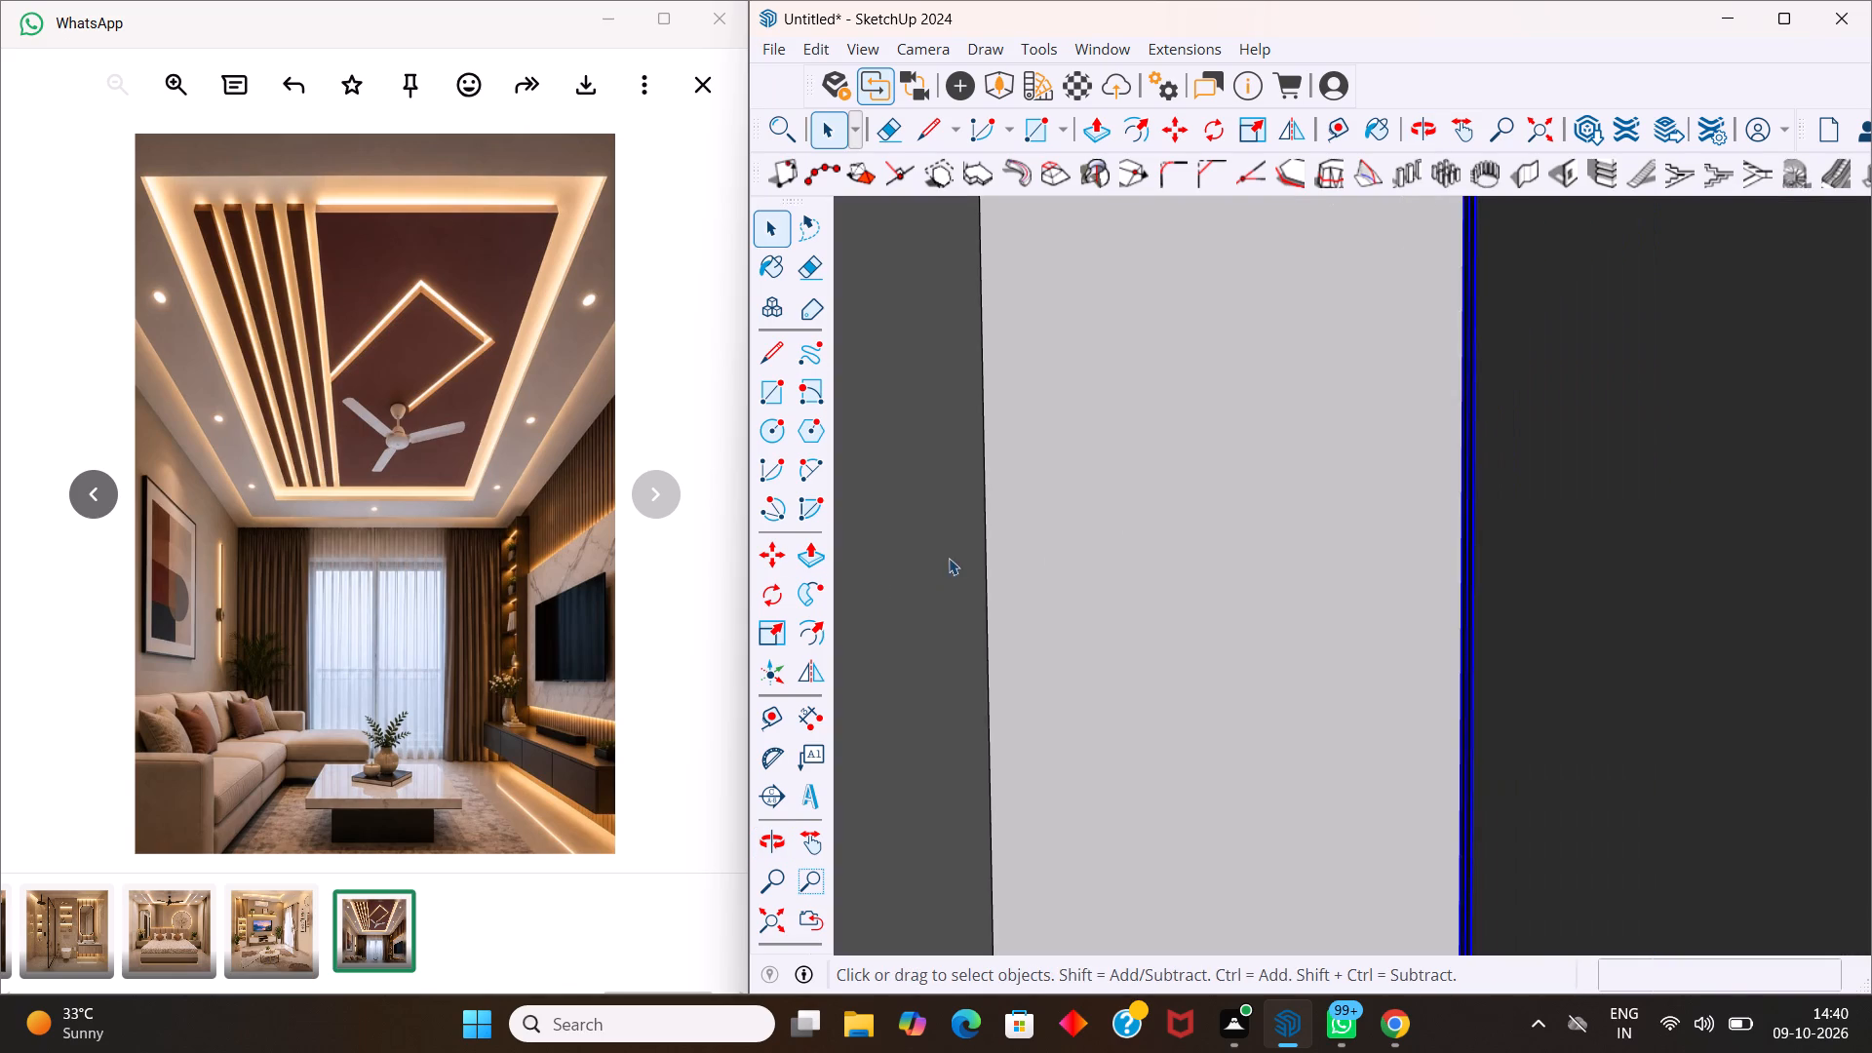
scroll(960, 553, "down", 20)
scroll(960, 553, "down", 16)
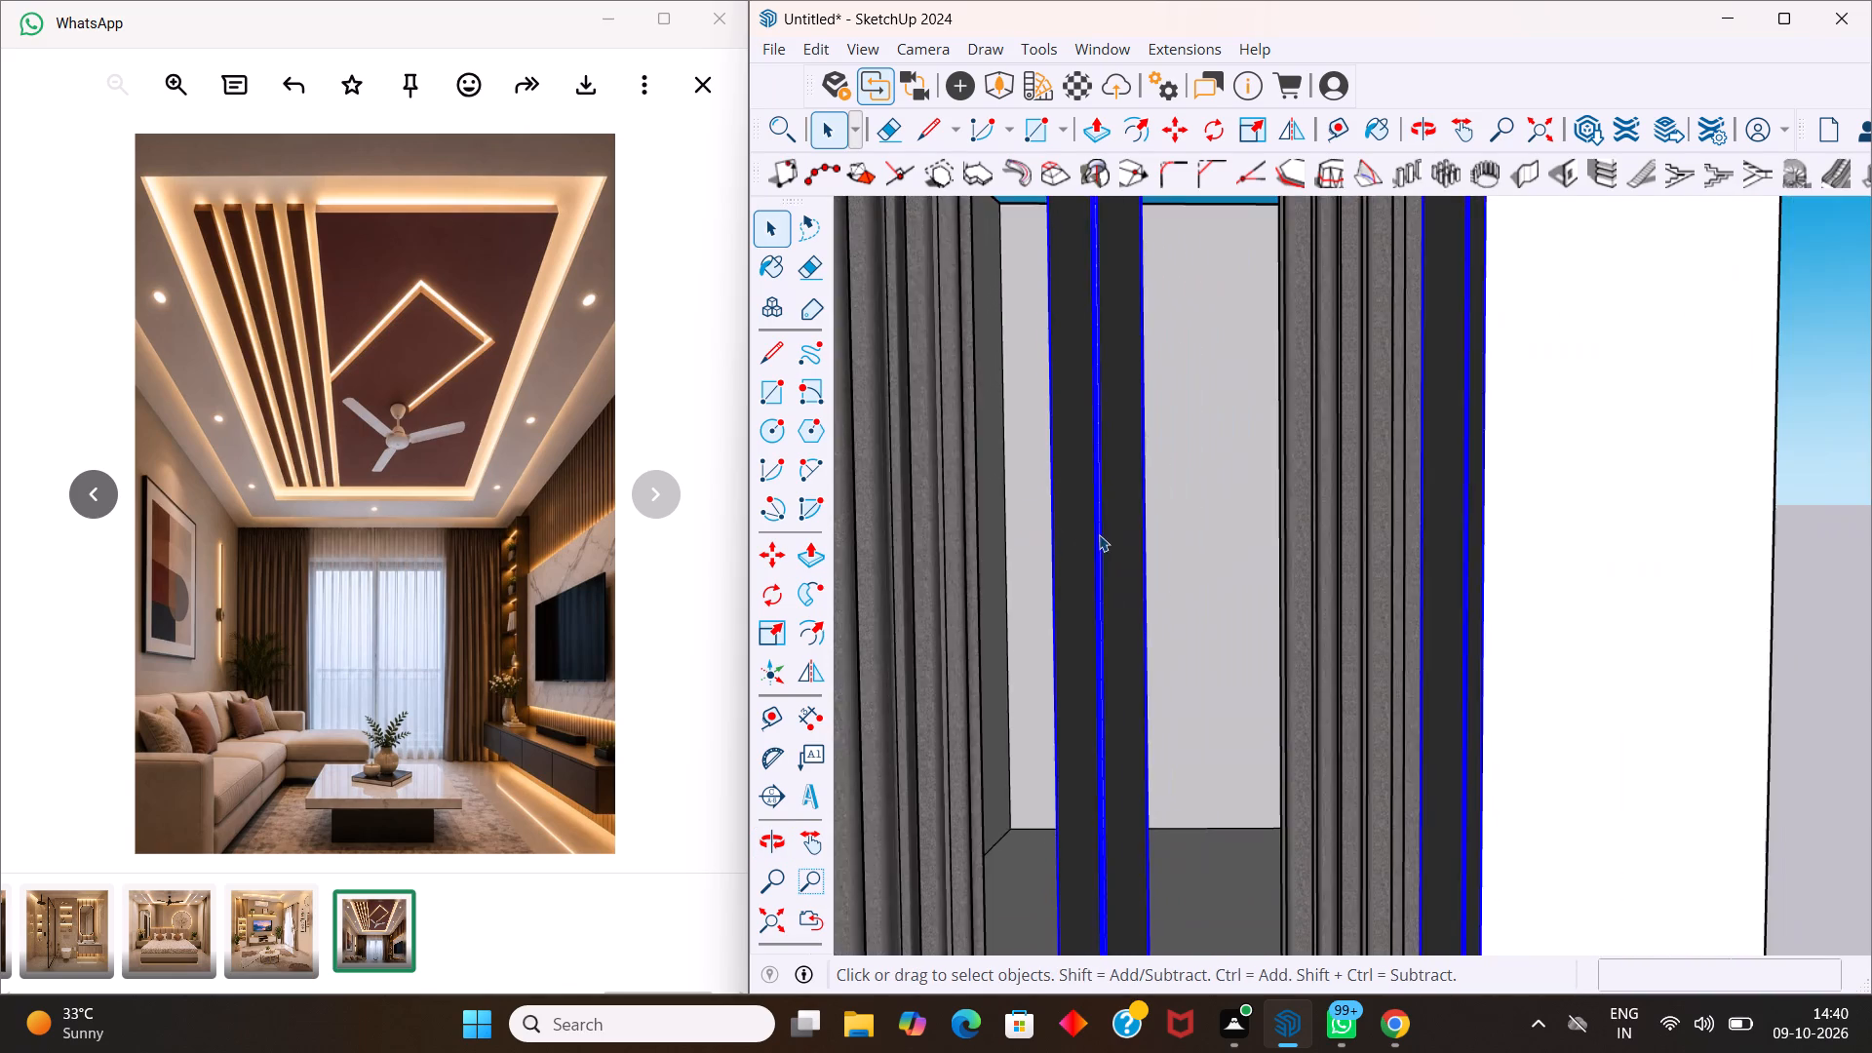
scroll(1099, 534, "down", 11)
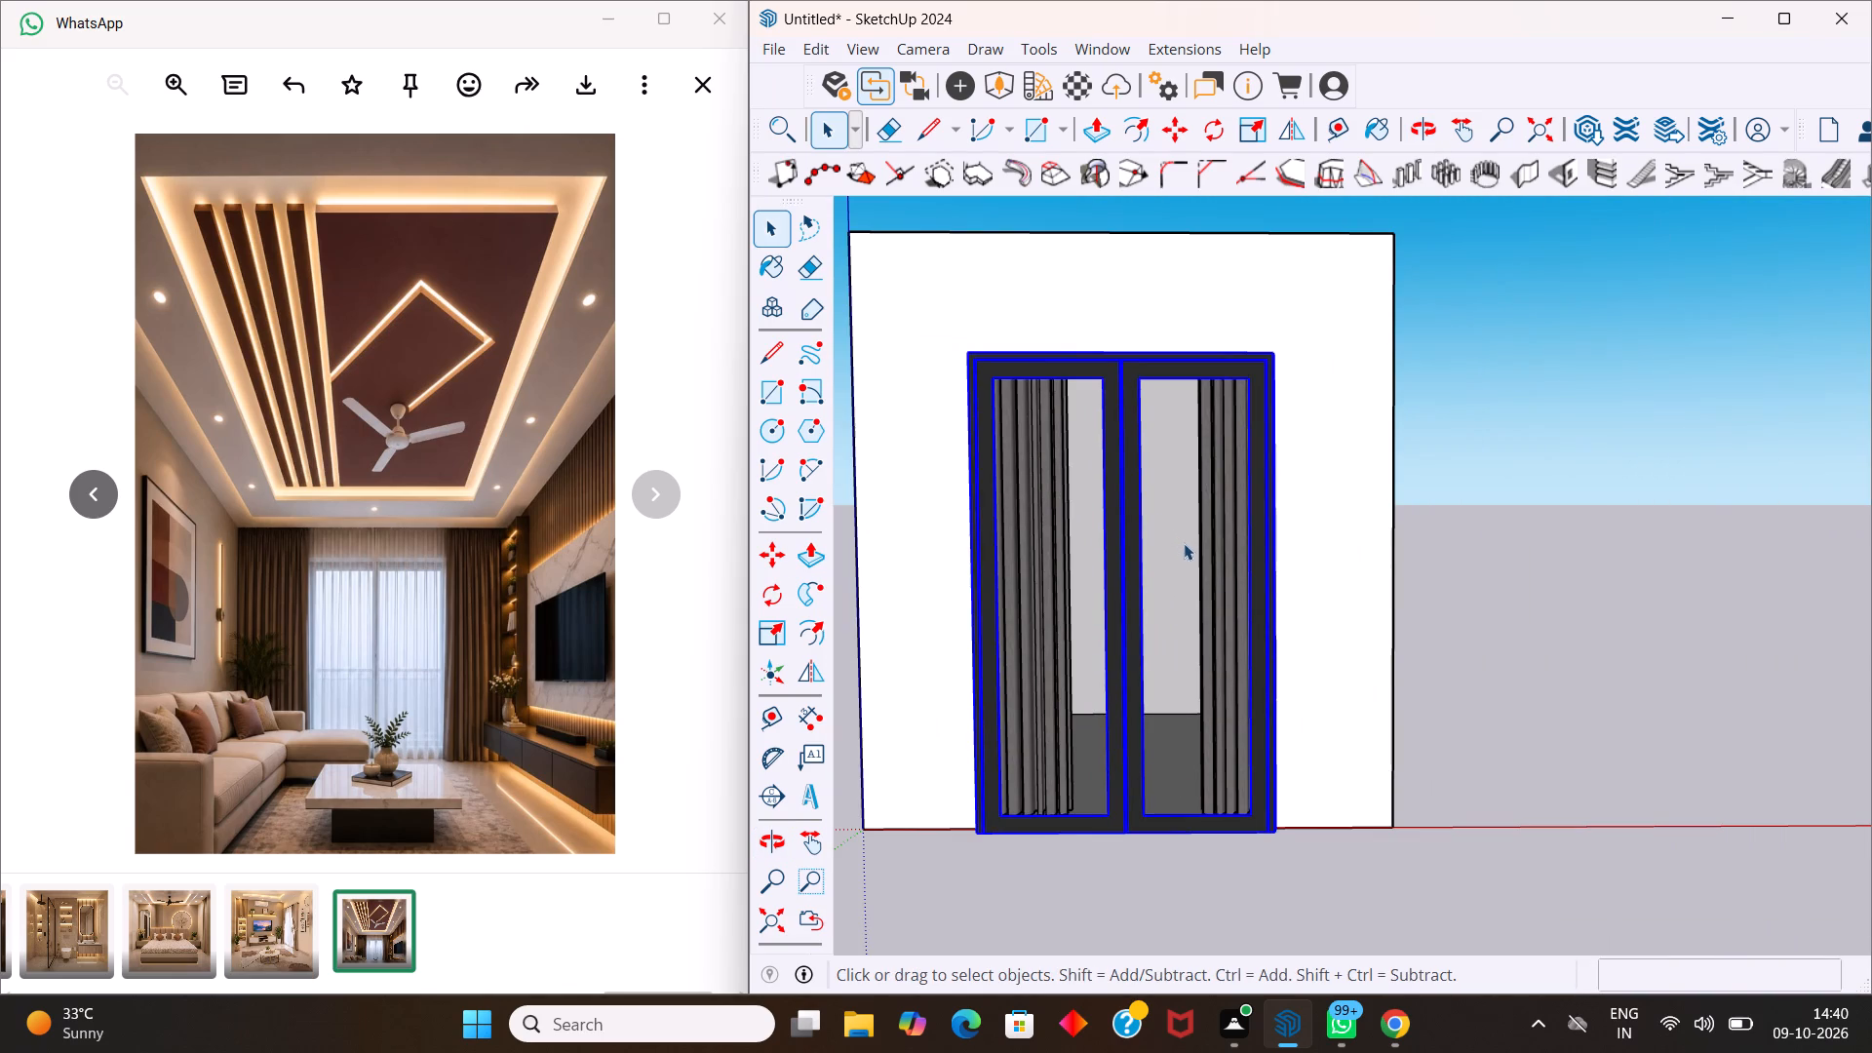
left_click(814, 672)
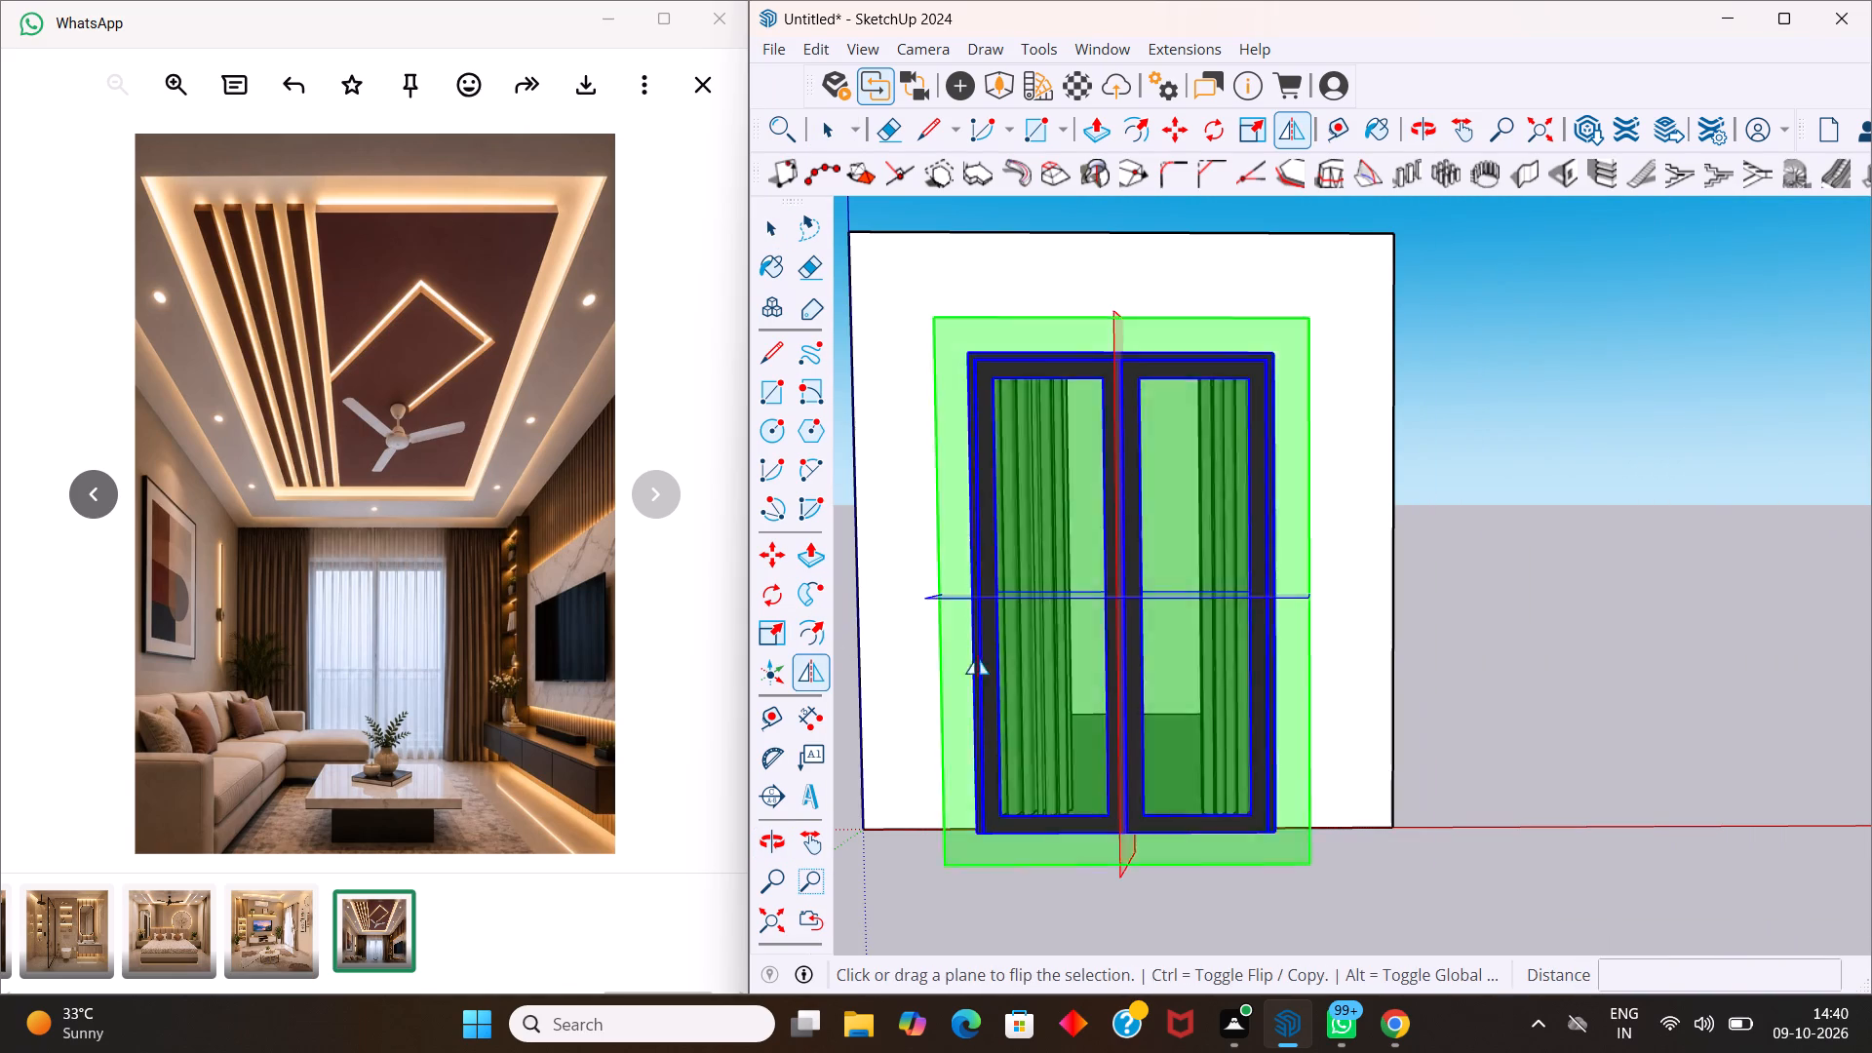
left_click(964, 690)
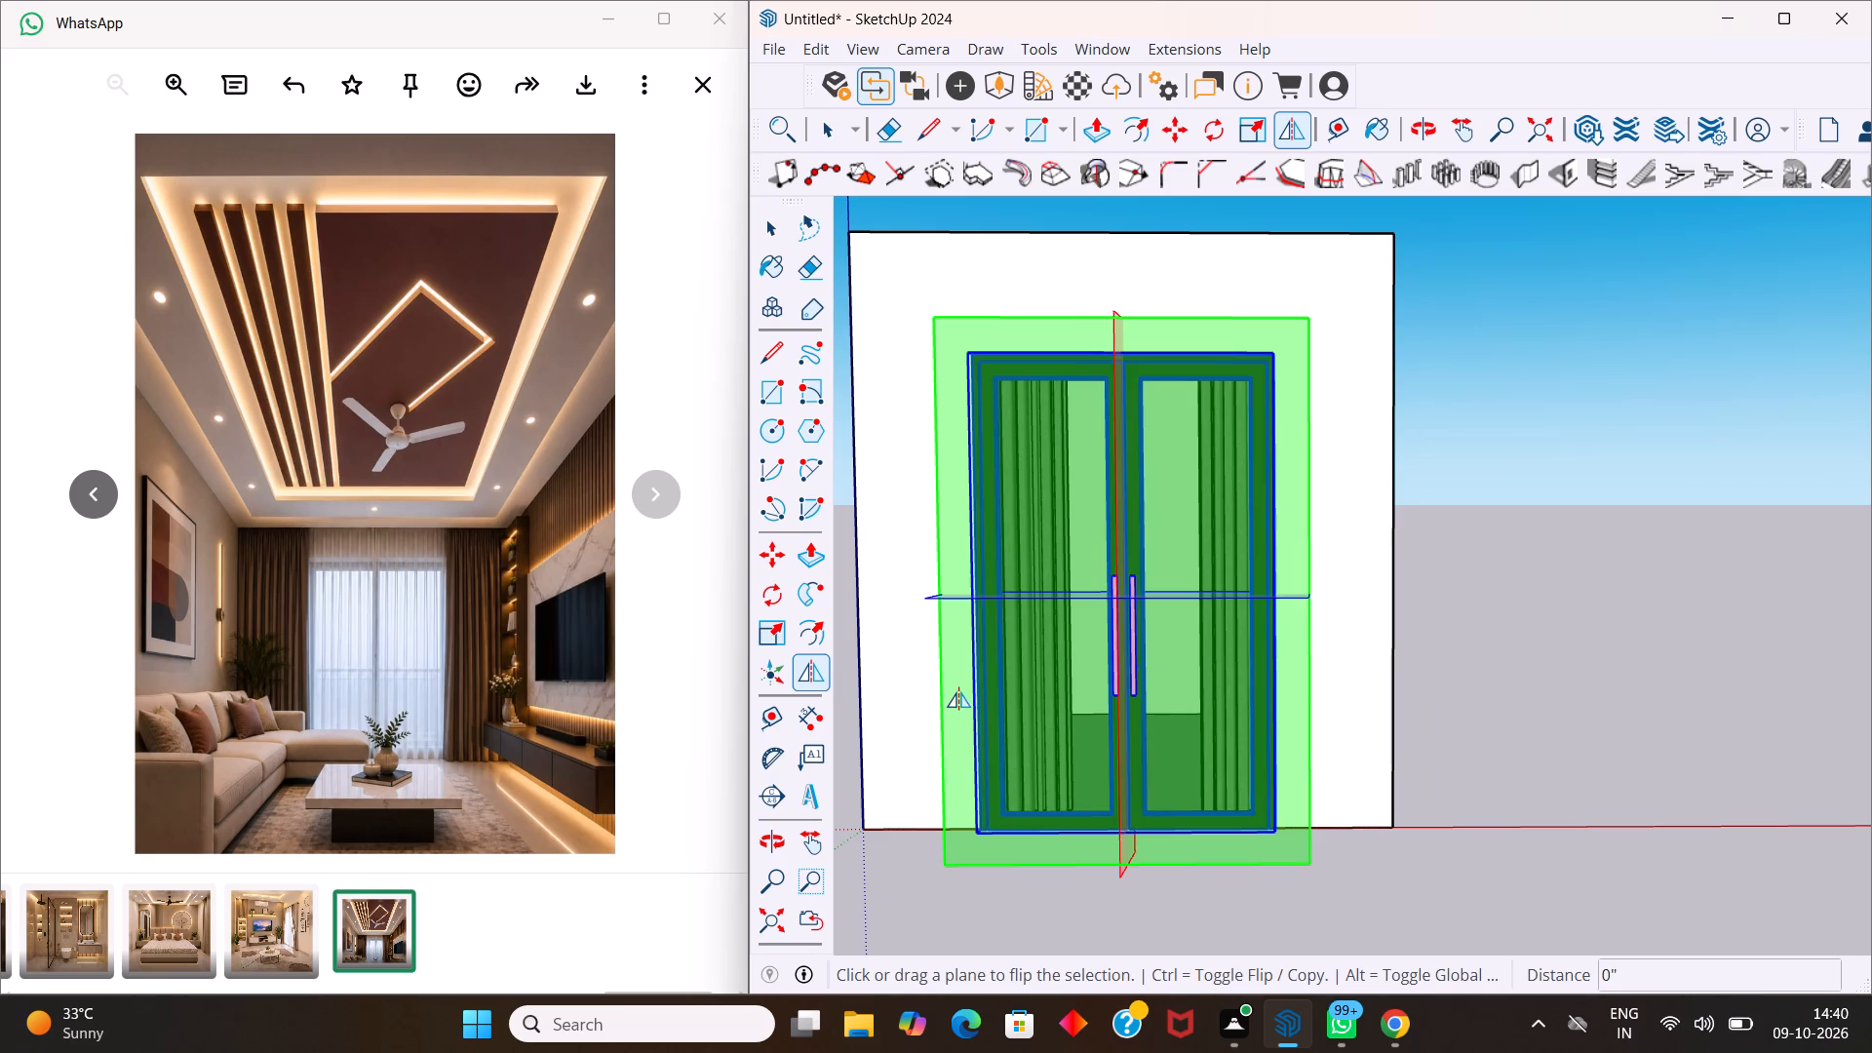
key("space")
key("Escape")
left_click(1515, 701)
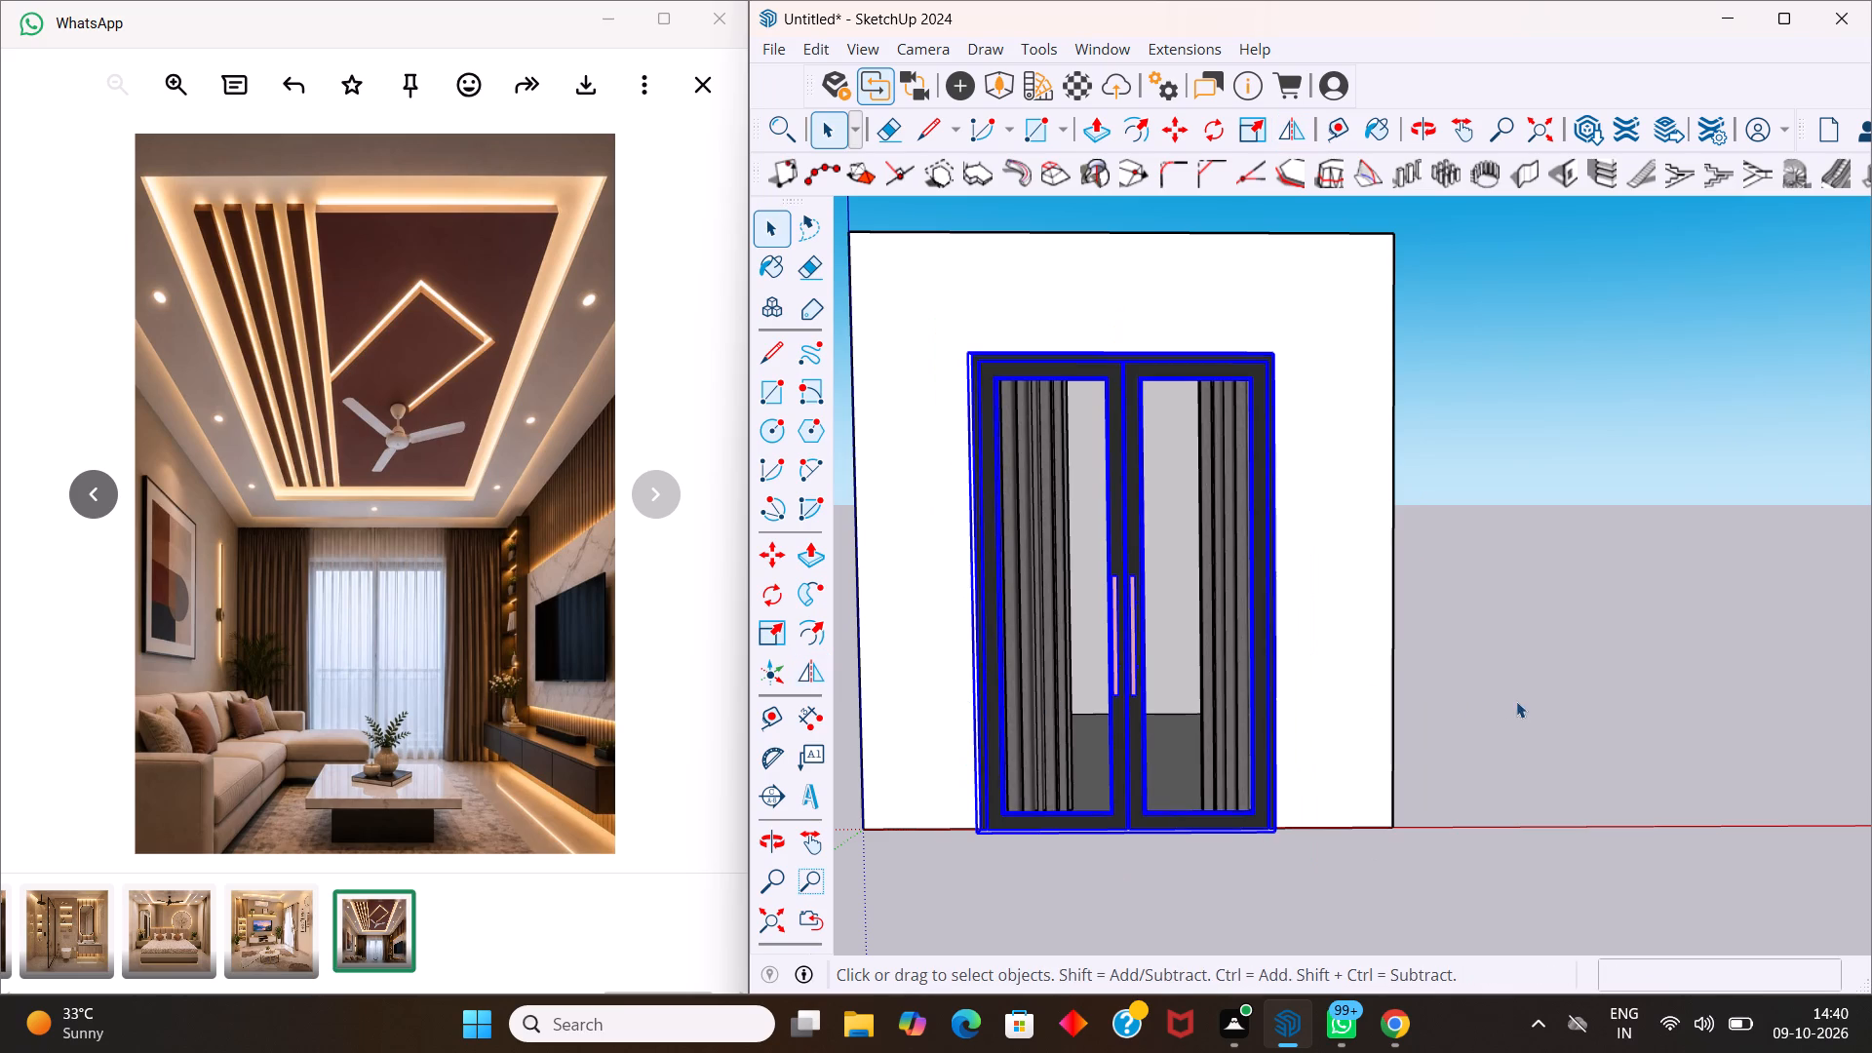
Group the room's interior door wall with its edges, both side wall faces and the floor face.
scroll(1396, 662, "down", 5)
middle_click_drag(1380, 665, 1618, 840)
middle_click_drag(899, 730, 1114, 765)
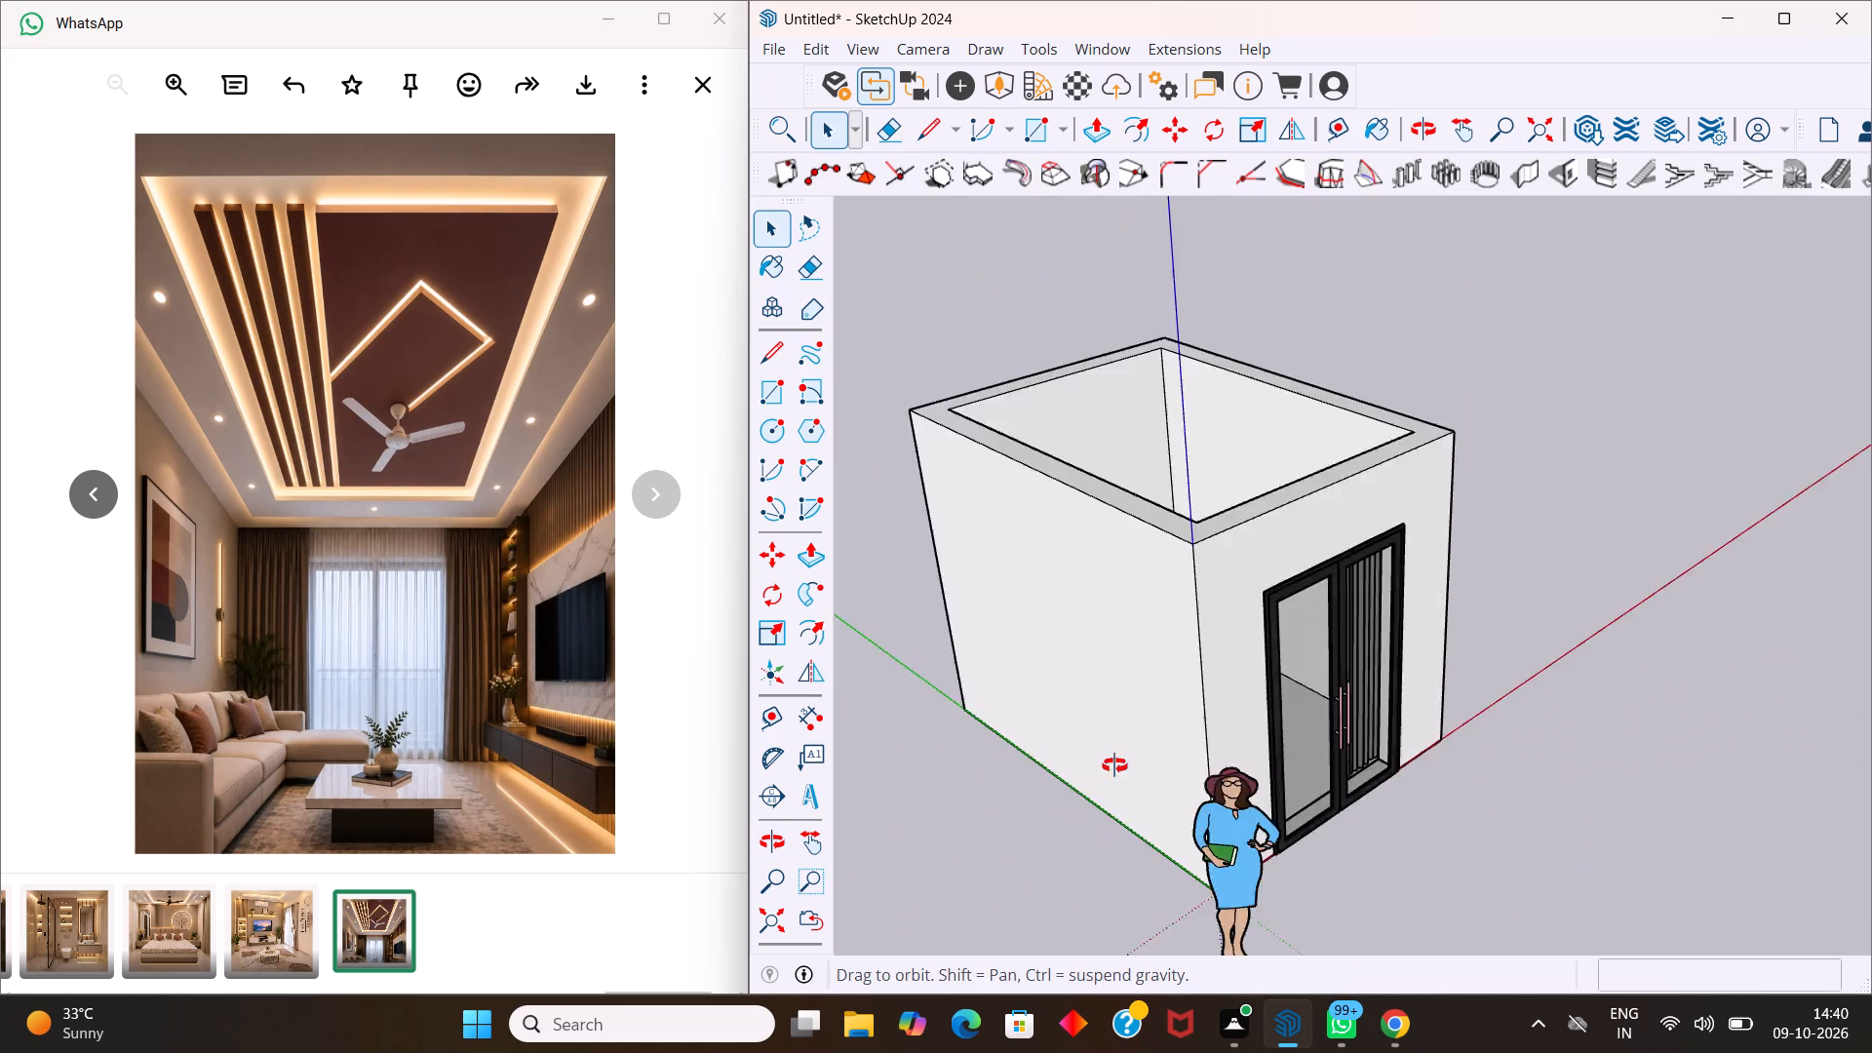
middle_click_drag(1114, 765, 1710, 759)
middle_click_drag(971, 738, 1339, 675)
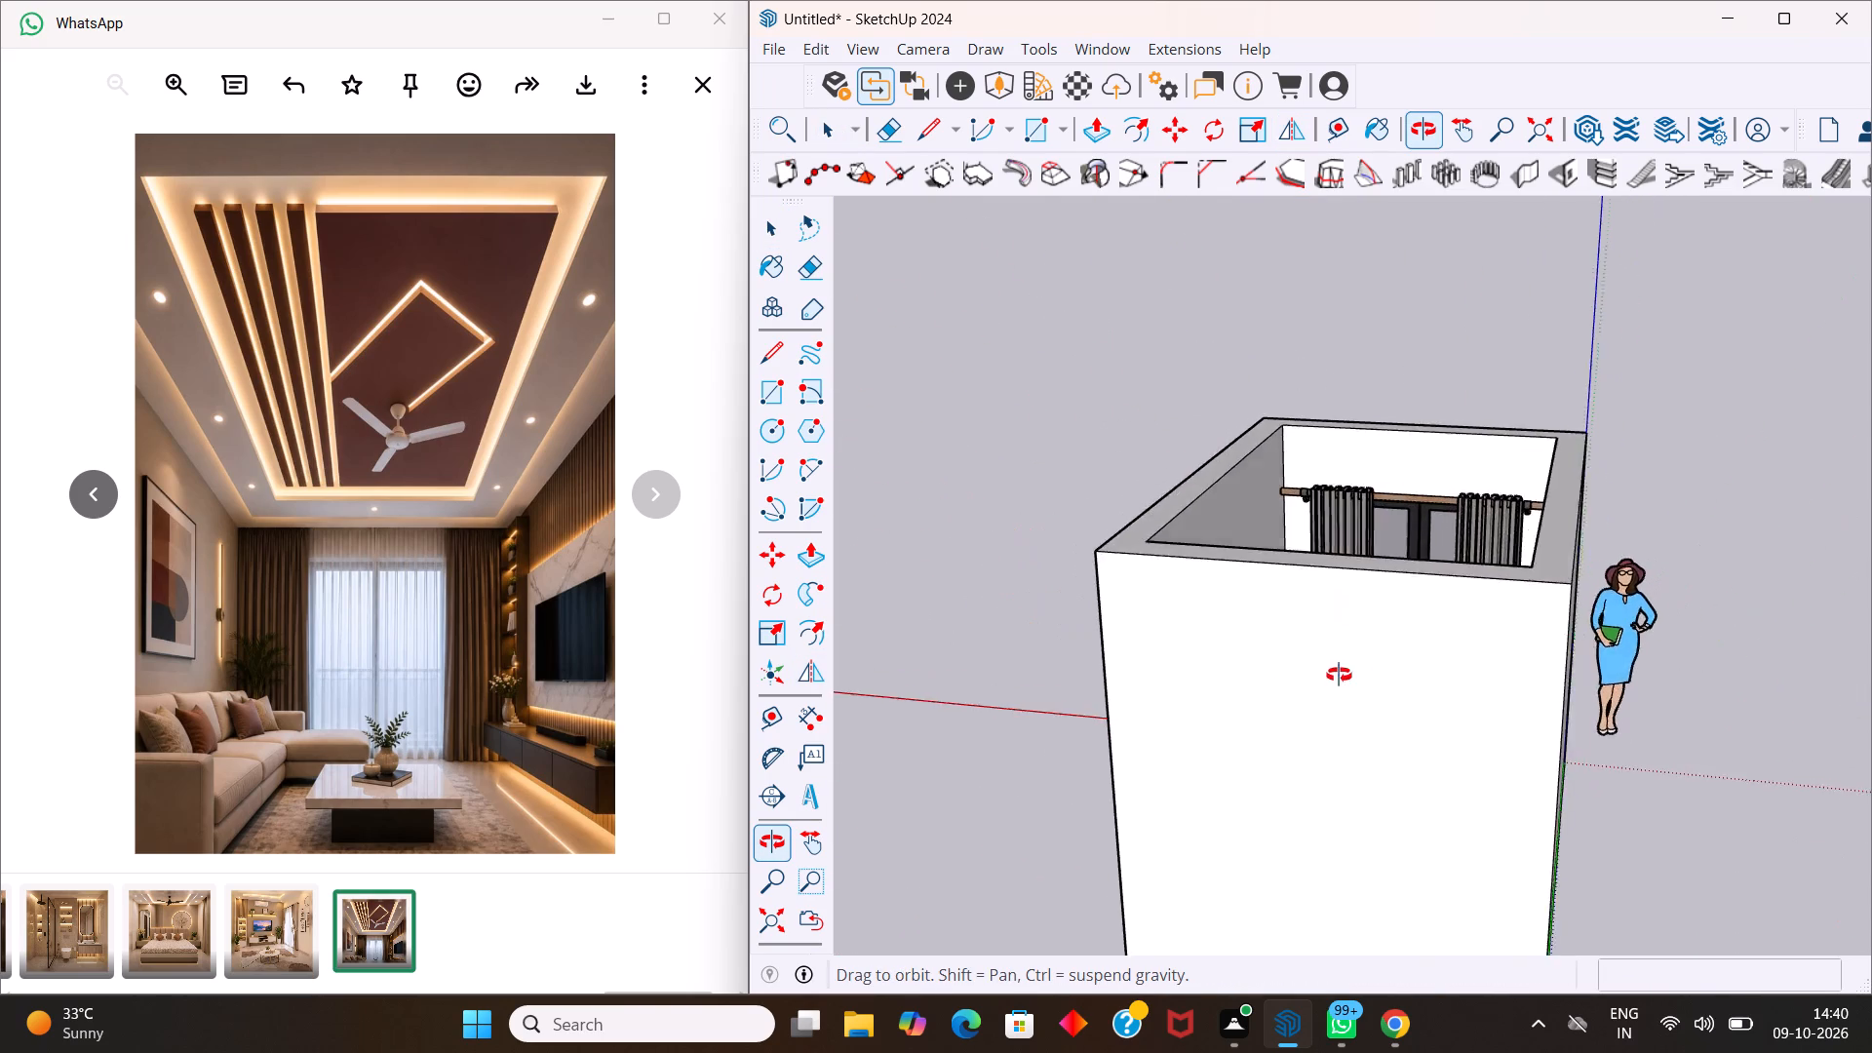
middle_click_drag(1339, 675, 1389, 761)
scroll(1467, 540, "up", 4)
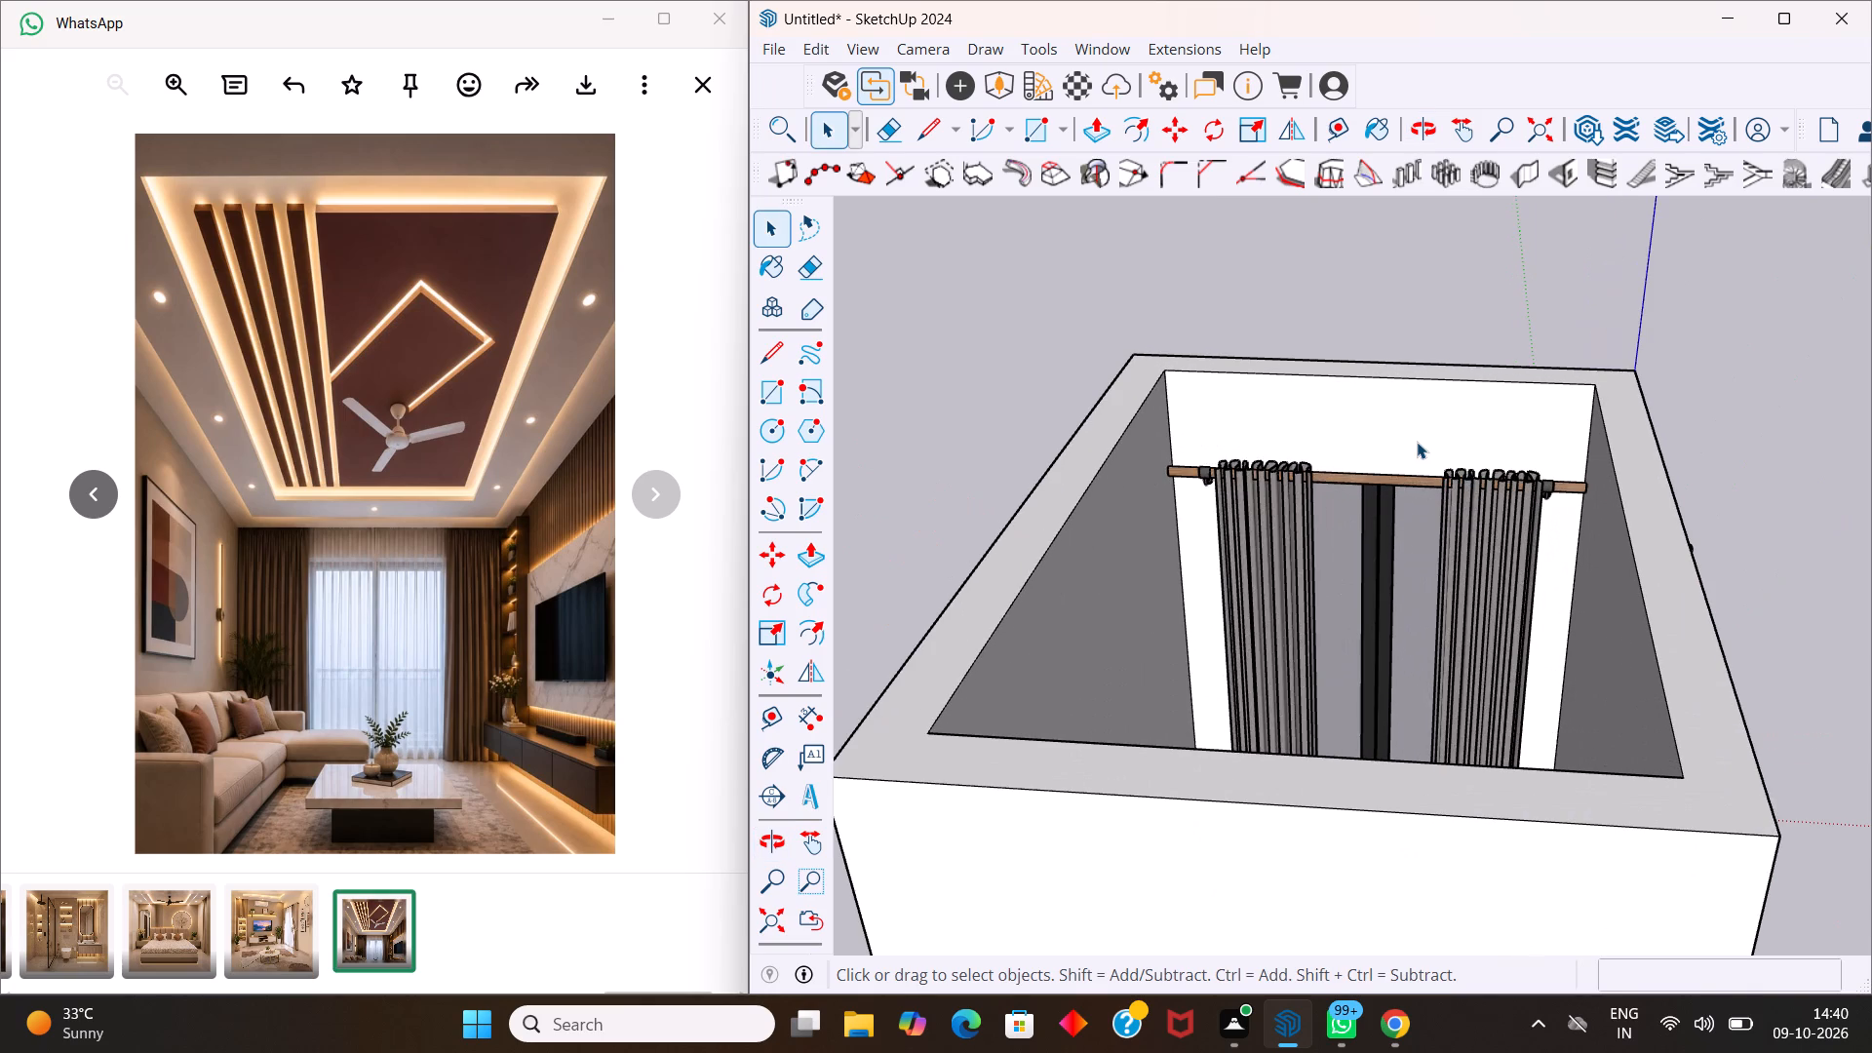
double_click(1417, 442)
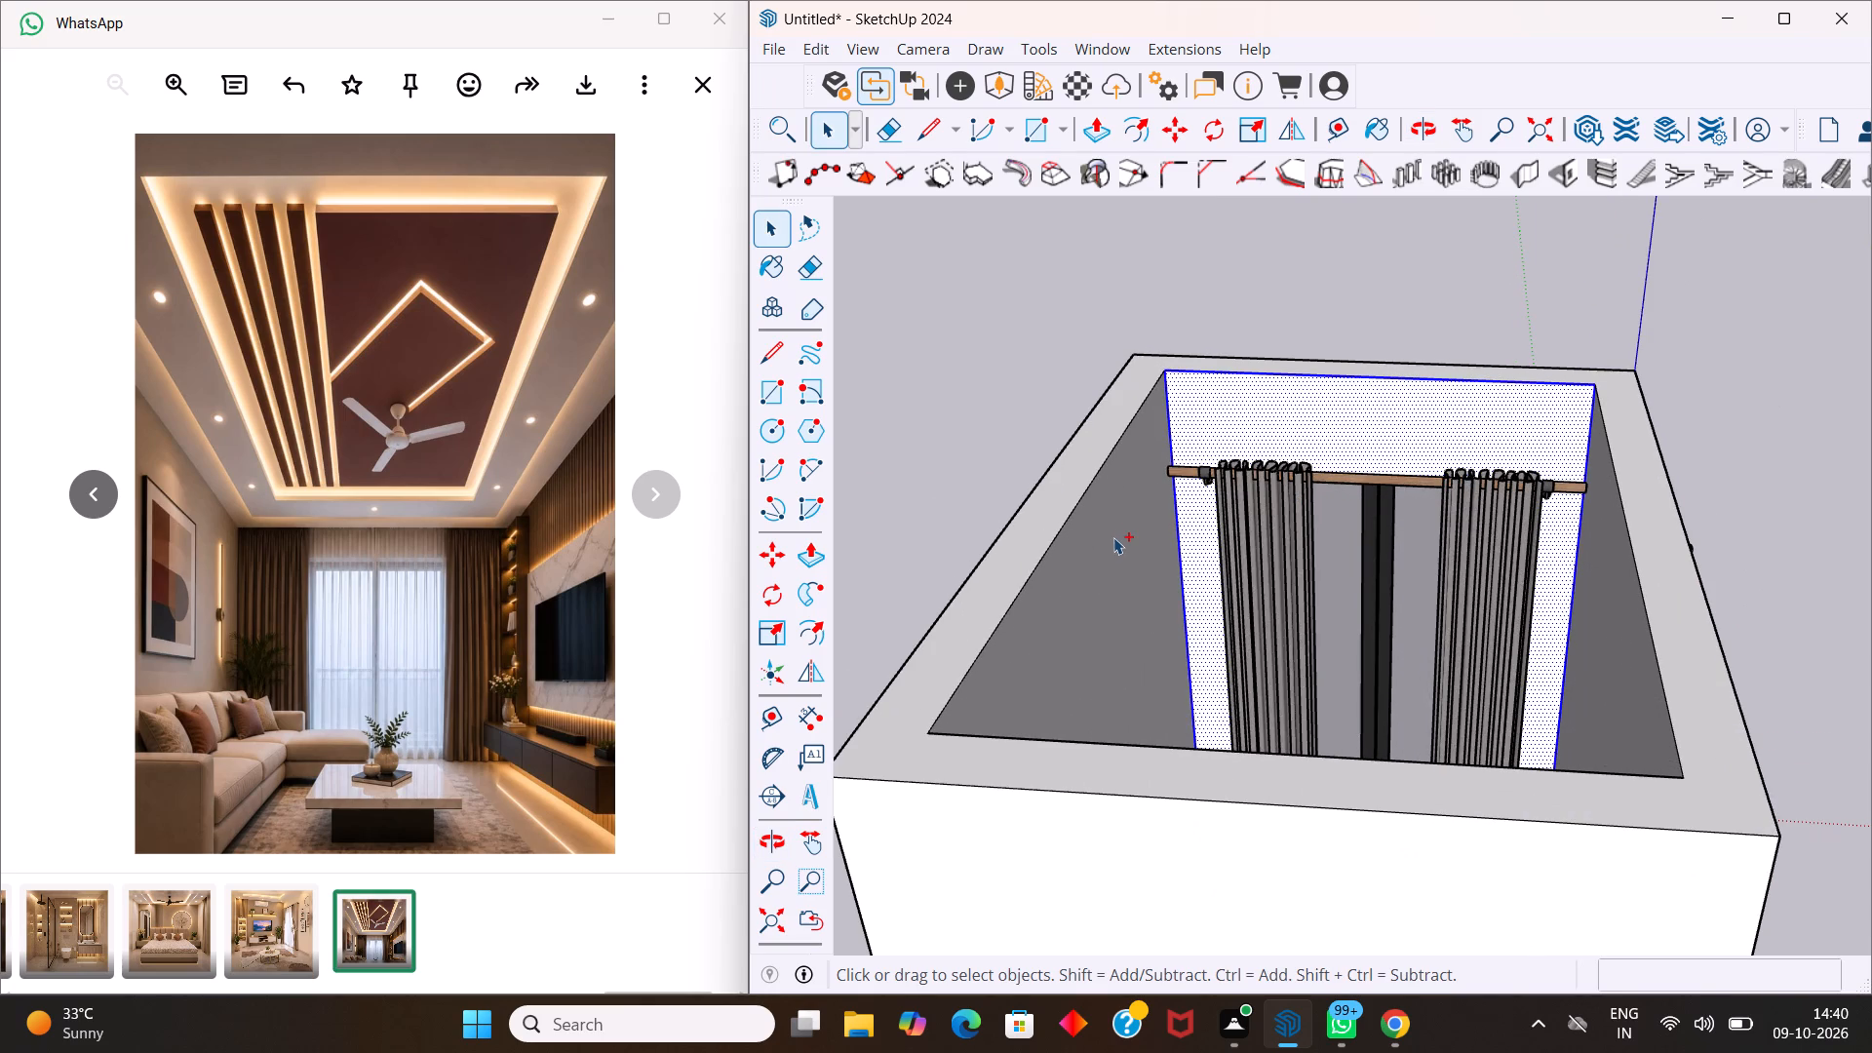
left_click(1111, 540, "ctrl")
middle_click_drag(1120, 549, 1199, 705)
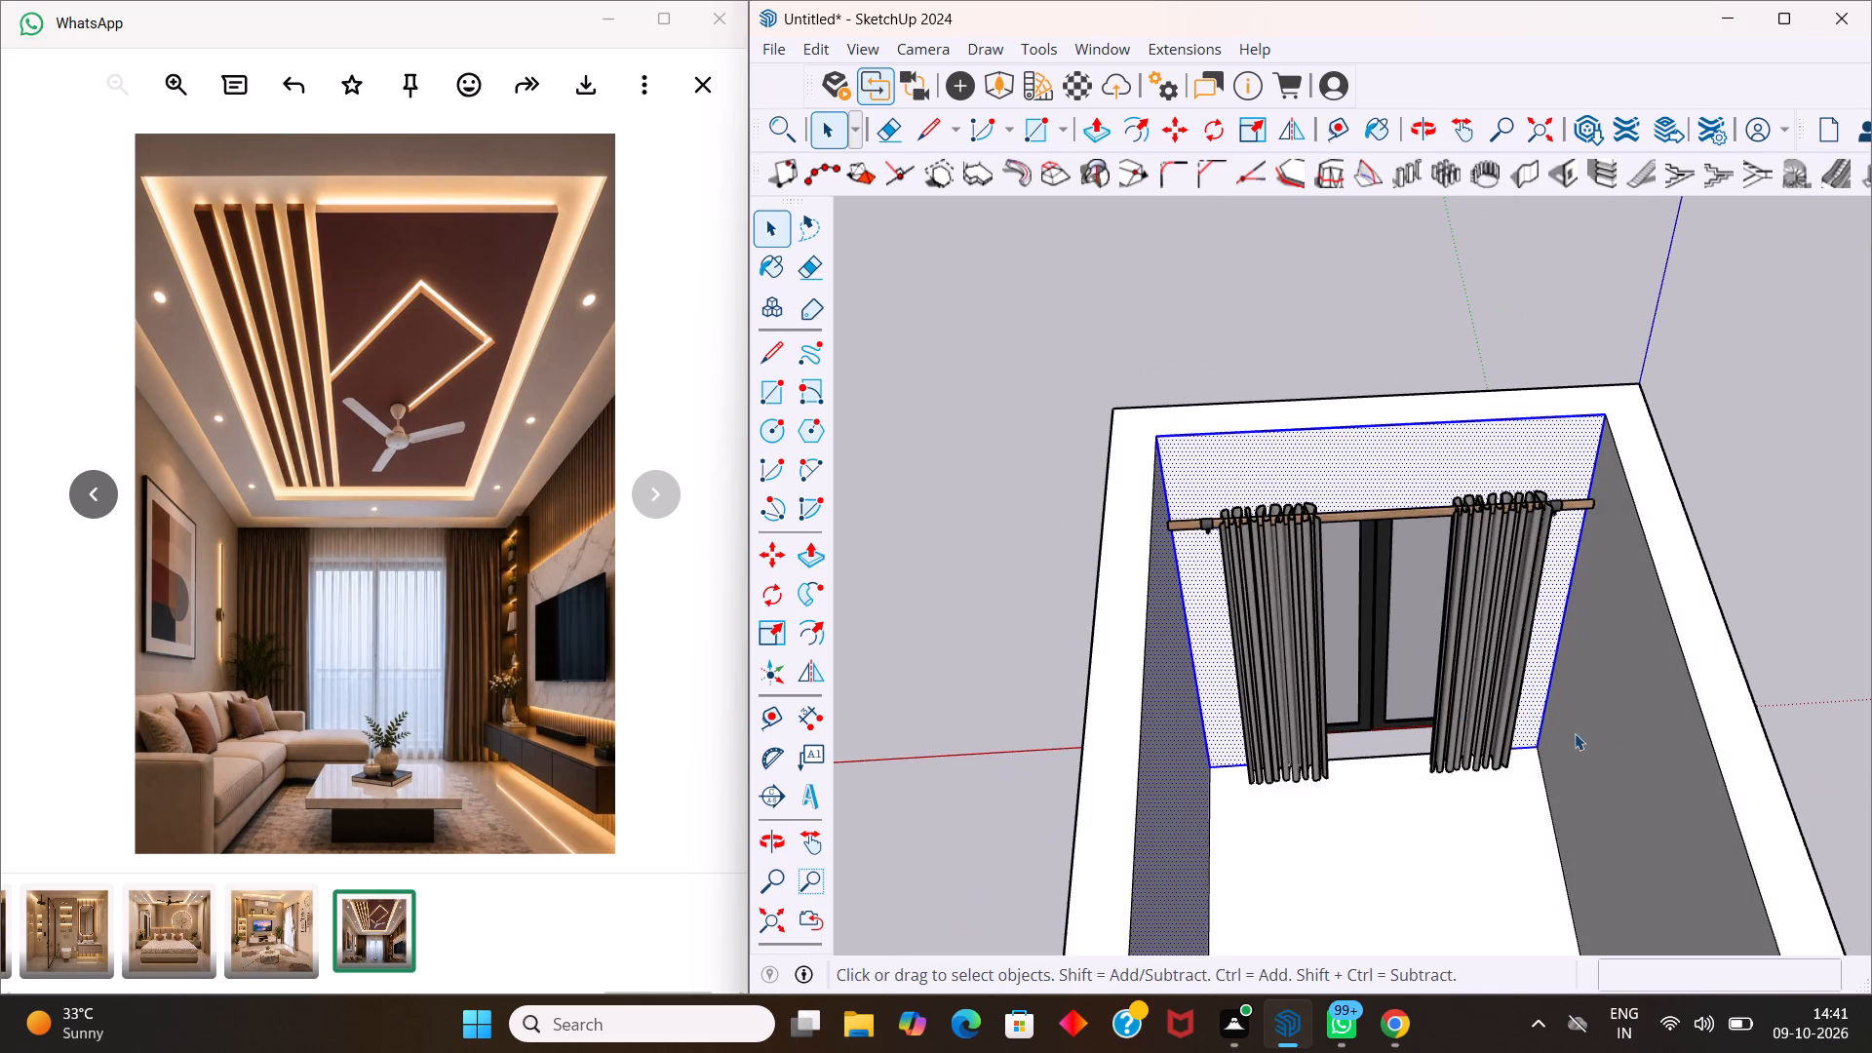
left_click(1615, 753, "ctrl")
left_click(1467, 851, "ctrl")
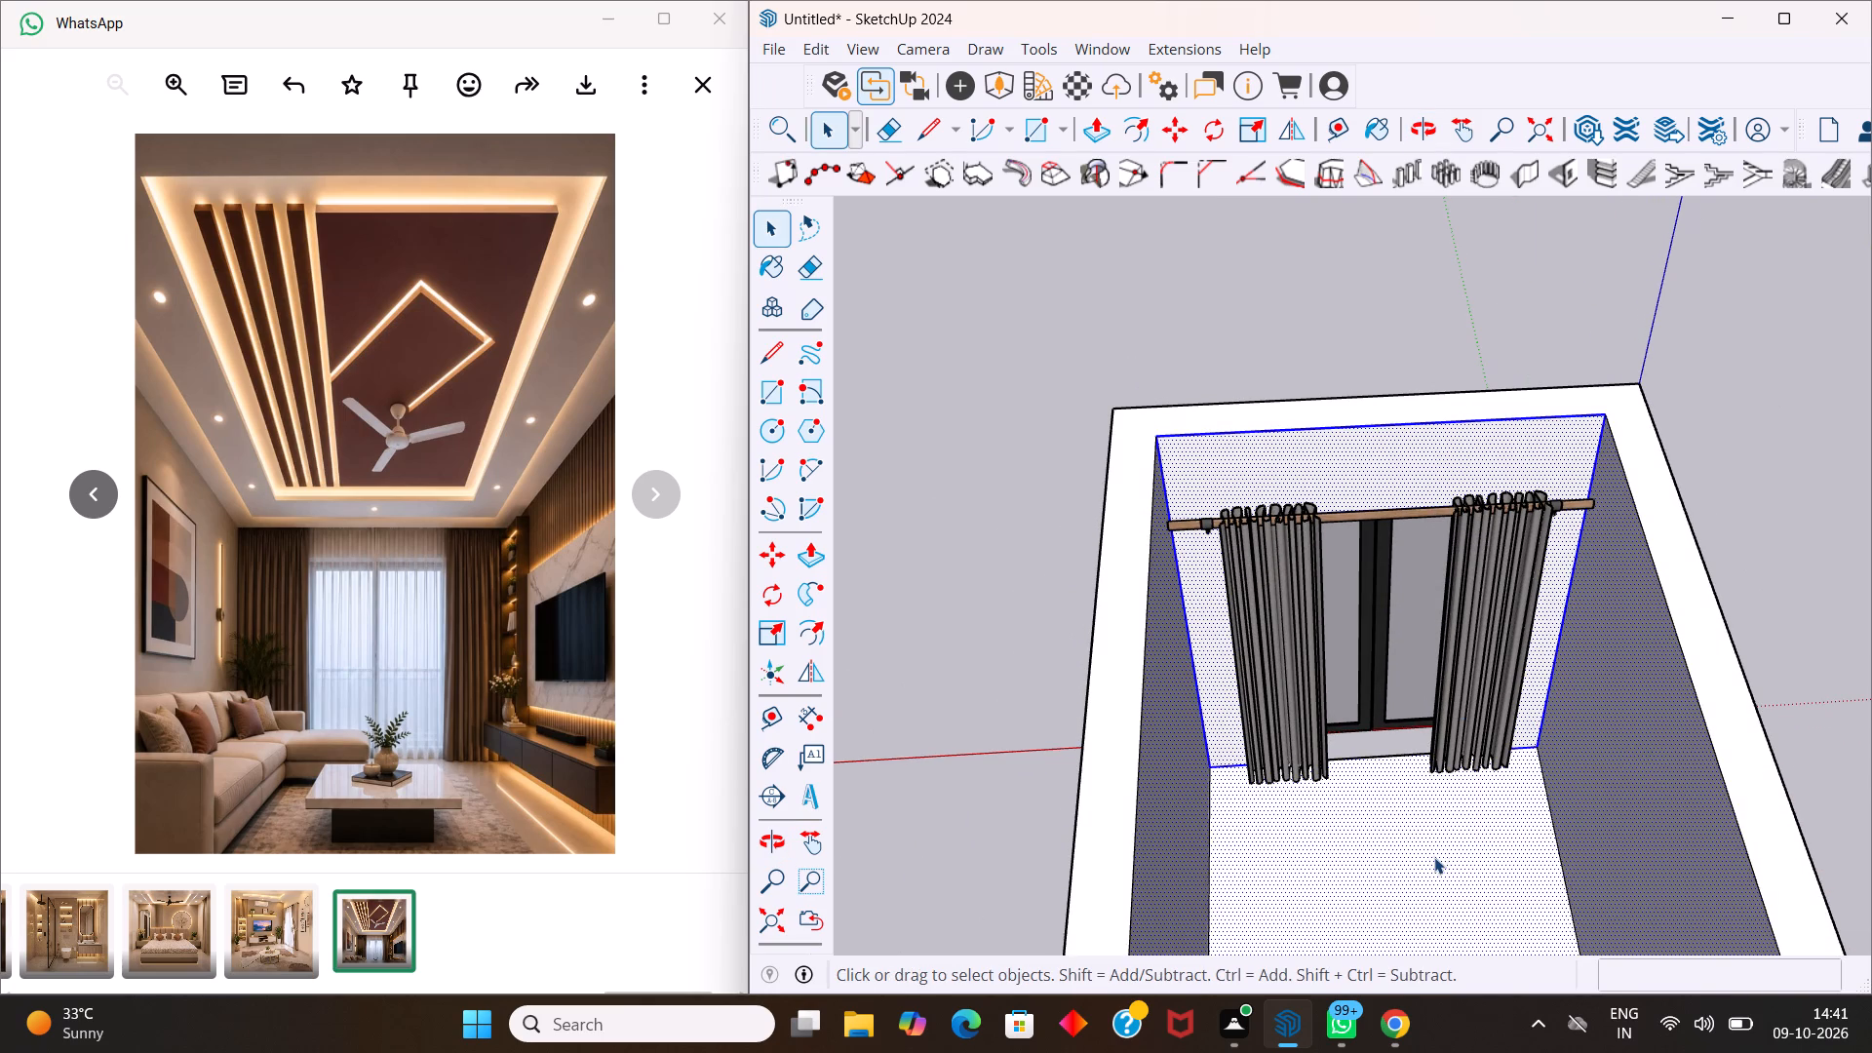
right_click_drag(1398, 841, 1386, 849)
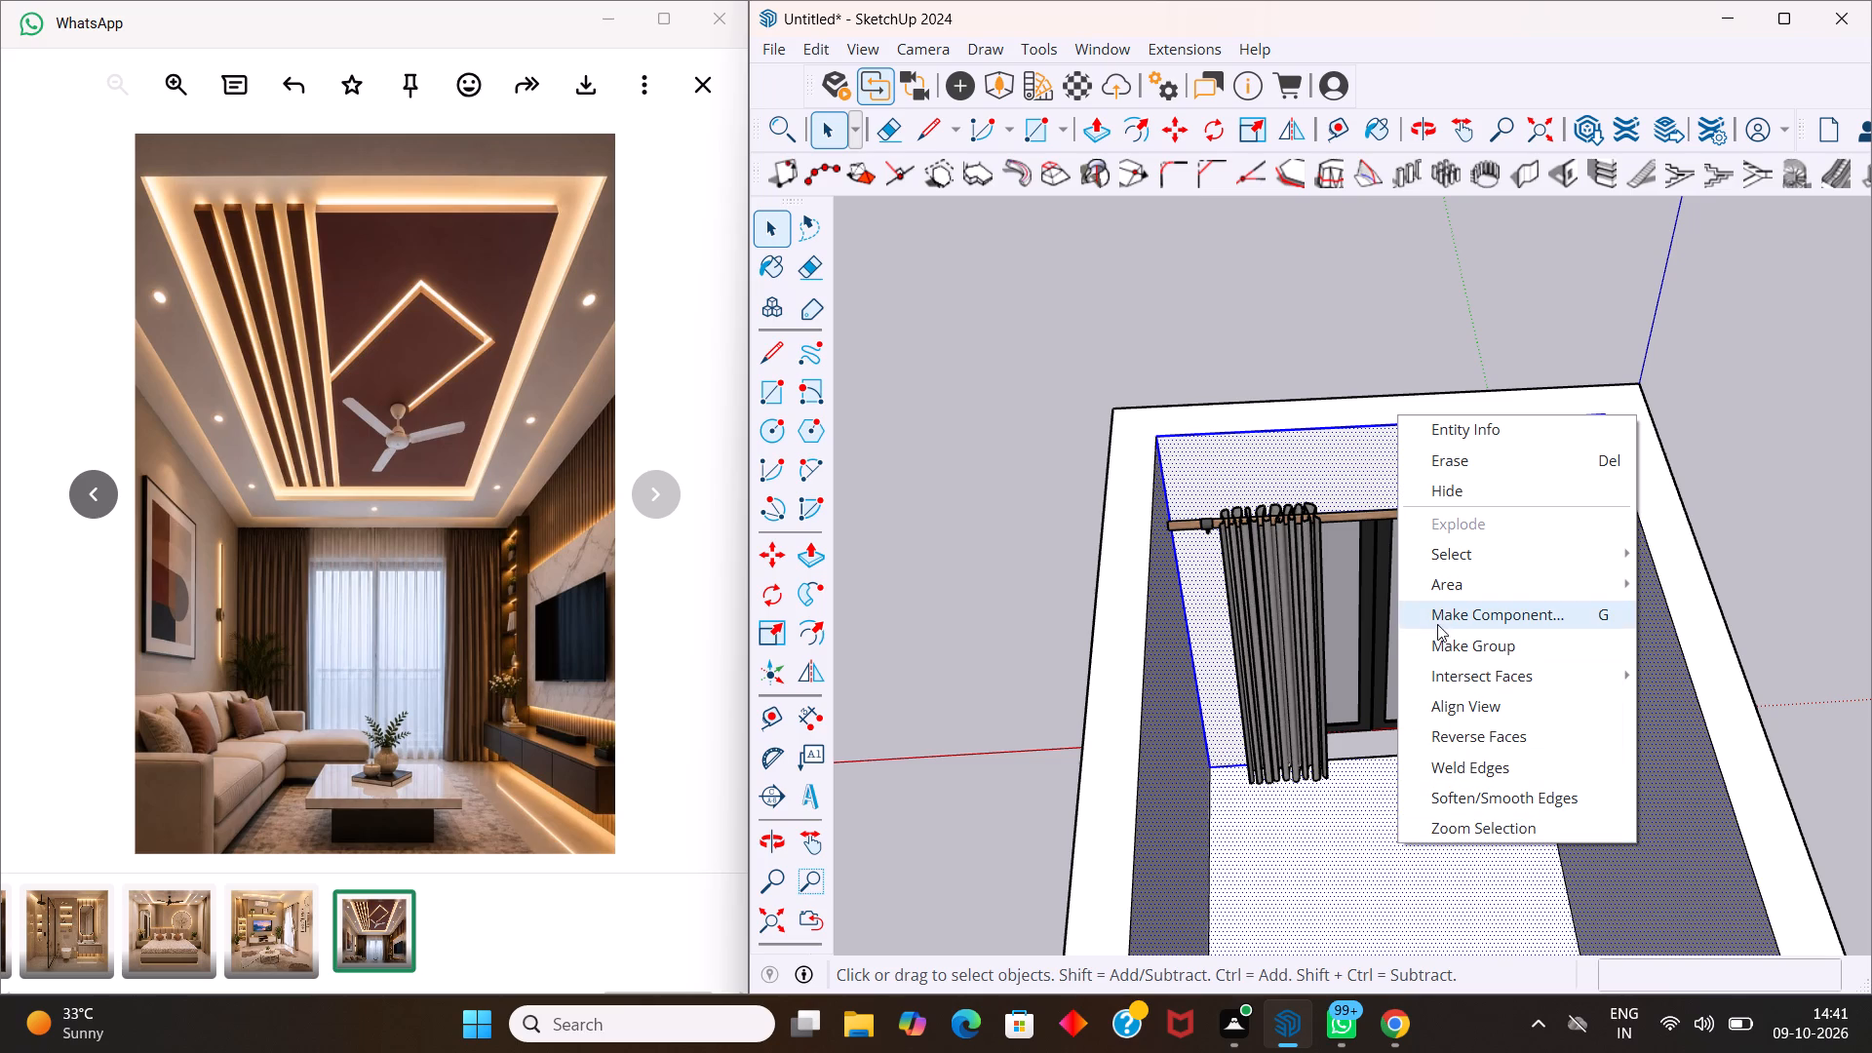
left_click(1437, 633)
Convert the group of interior walls and floor into a component, keeping the default settings.
right_click(1375, 467)
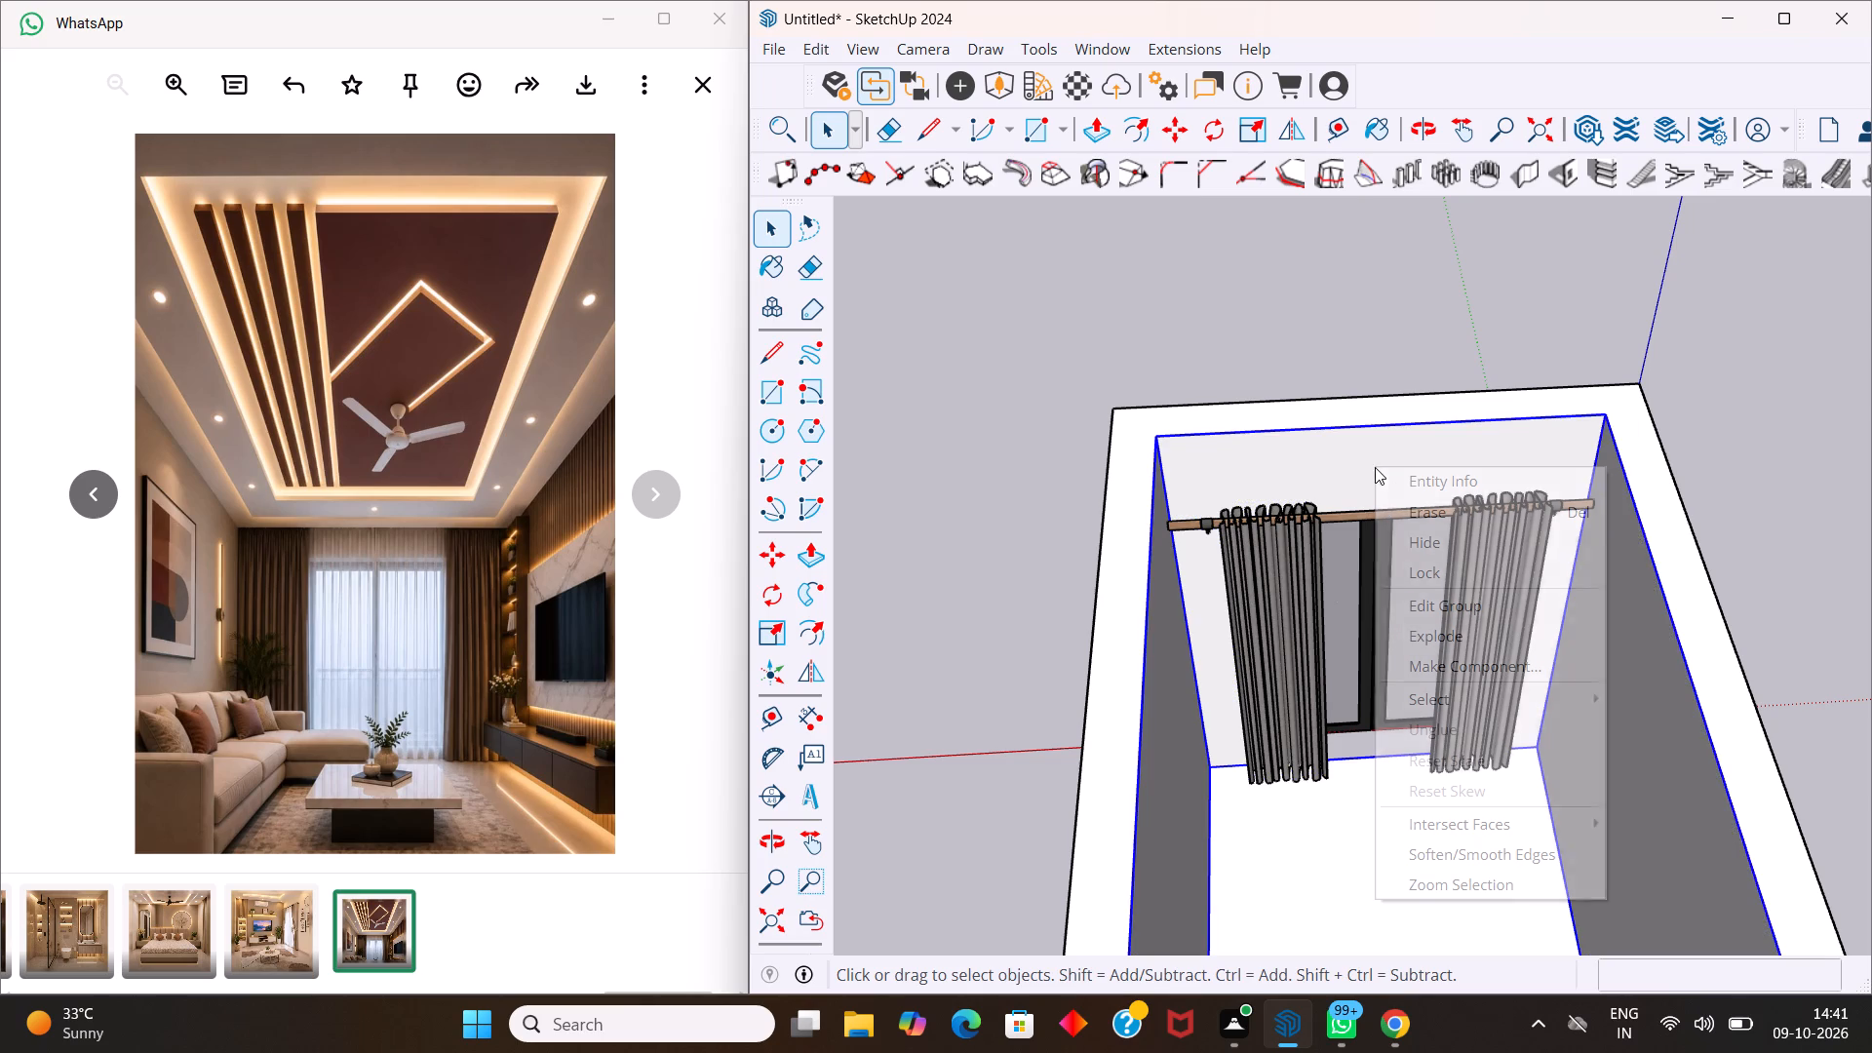
left_click(1416, 658)
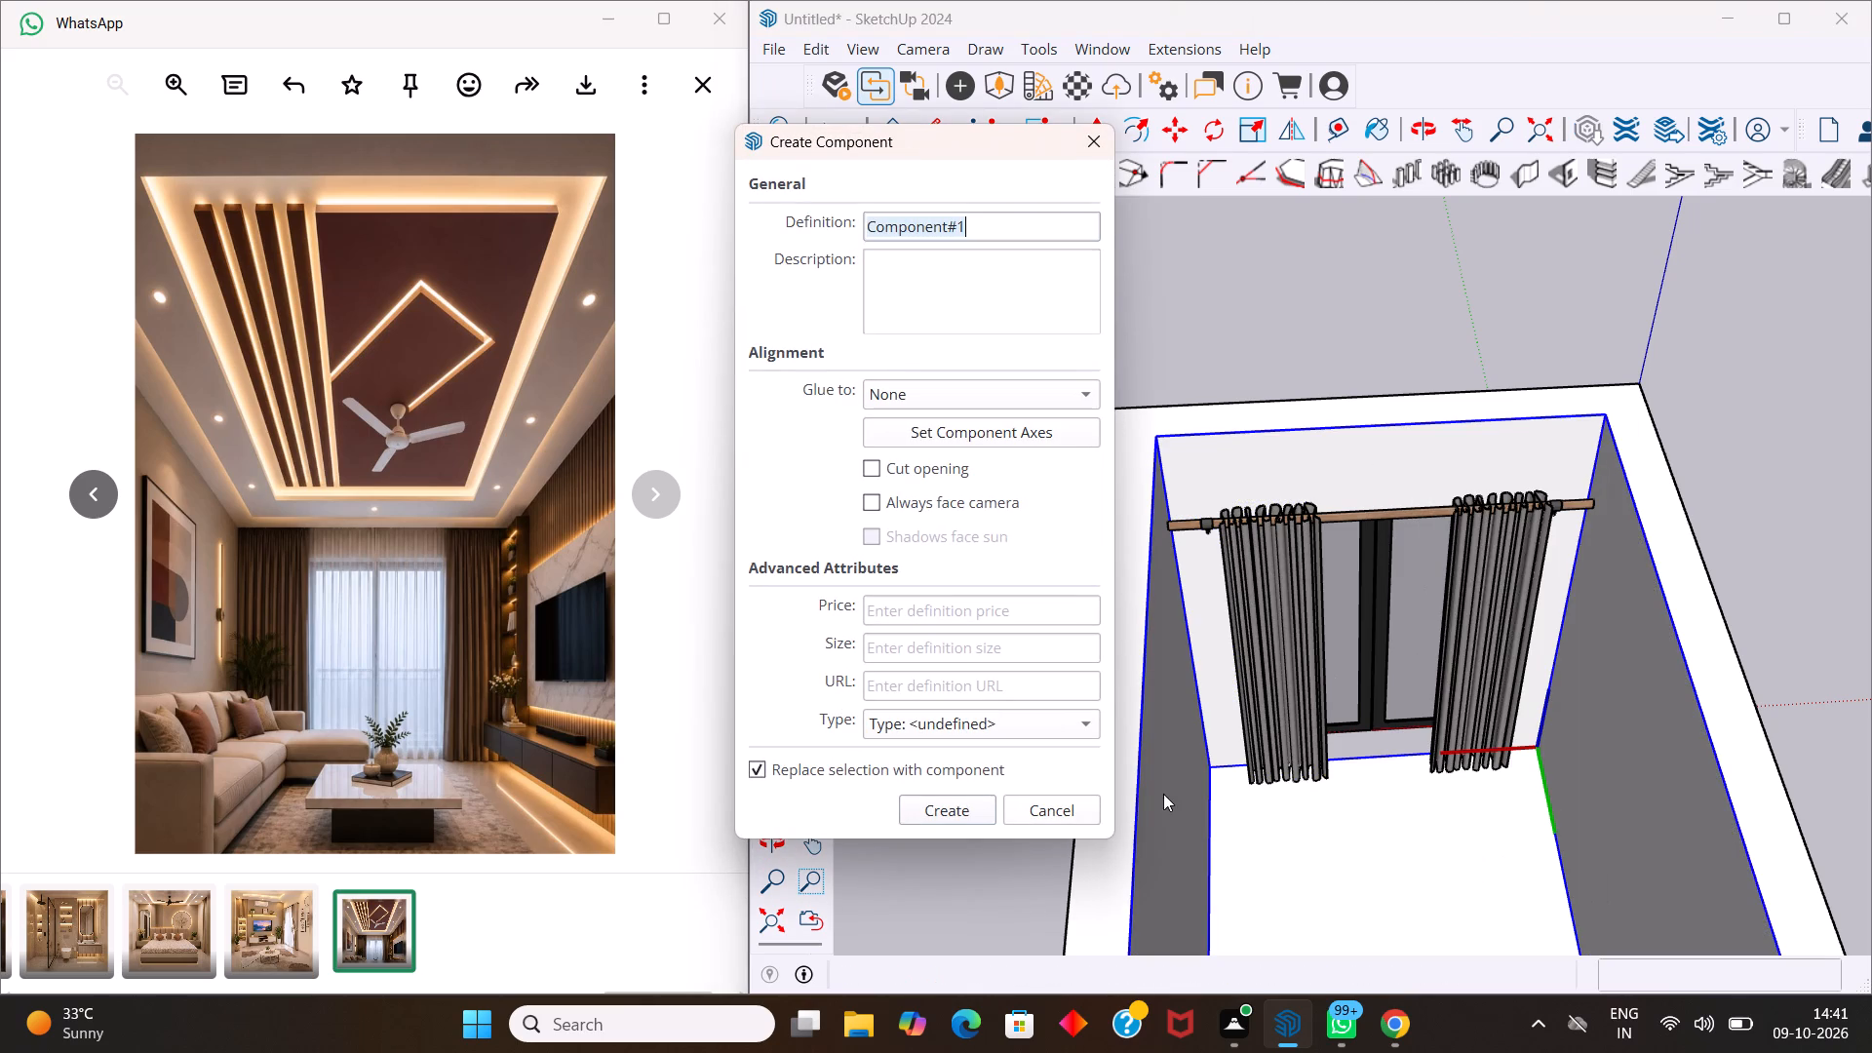
left_click(956, 818)
Place a copy of the interior shell component outside the room, about 33 ft 9 in away beyond the door wall, and deselect it.
key("m")
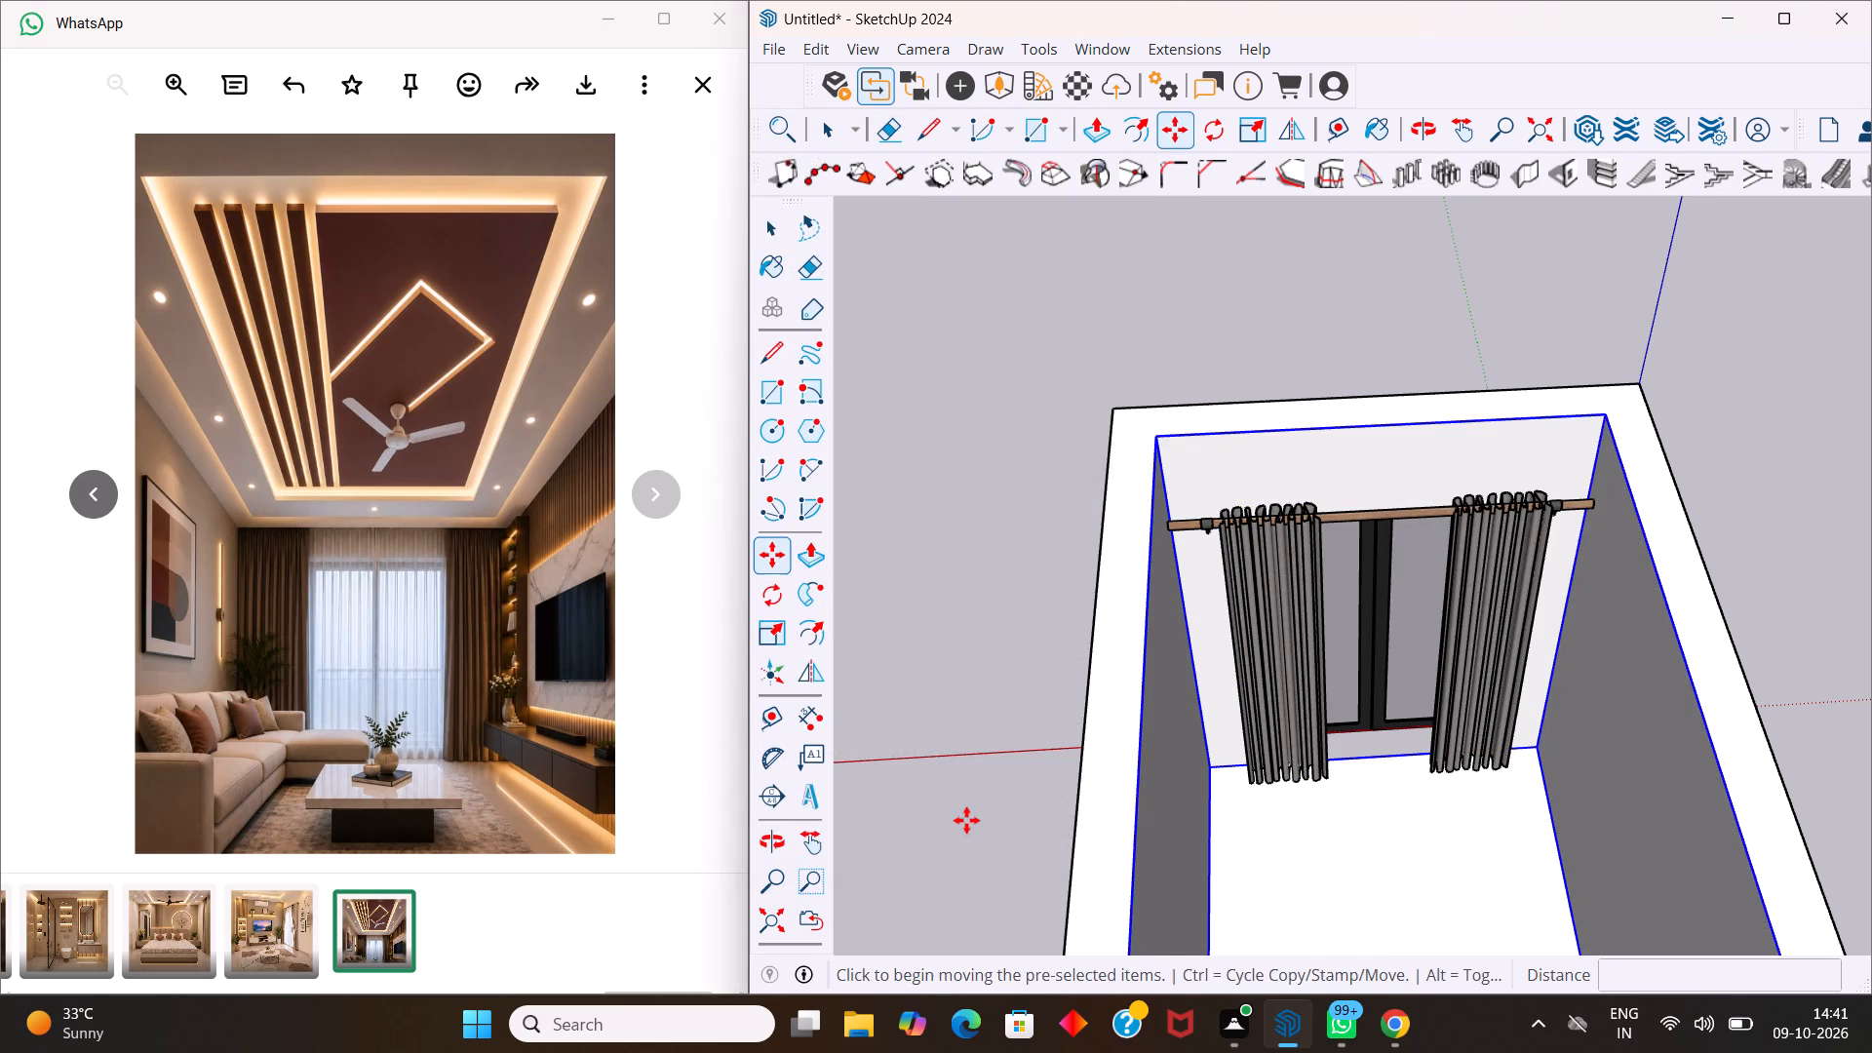
scroll(963, 818, "down", 11)
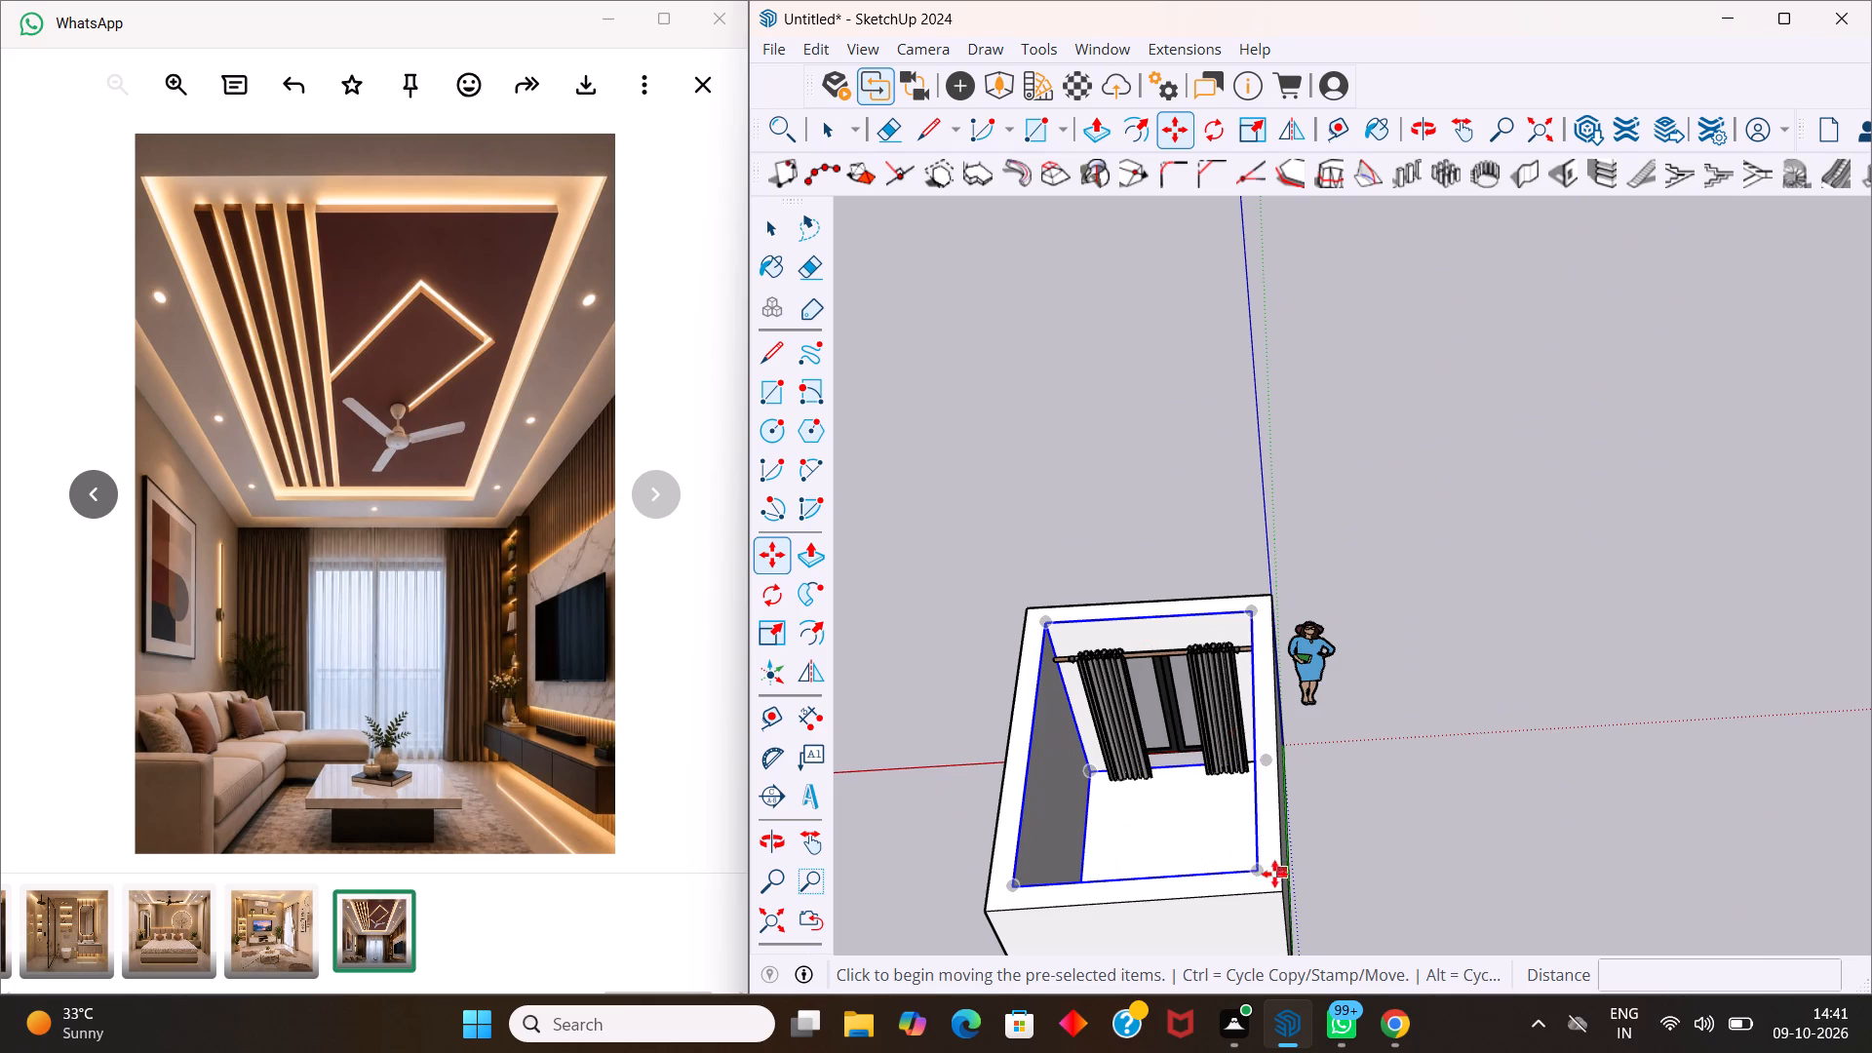
left_click(1258, 875)
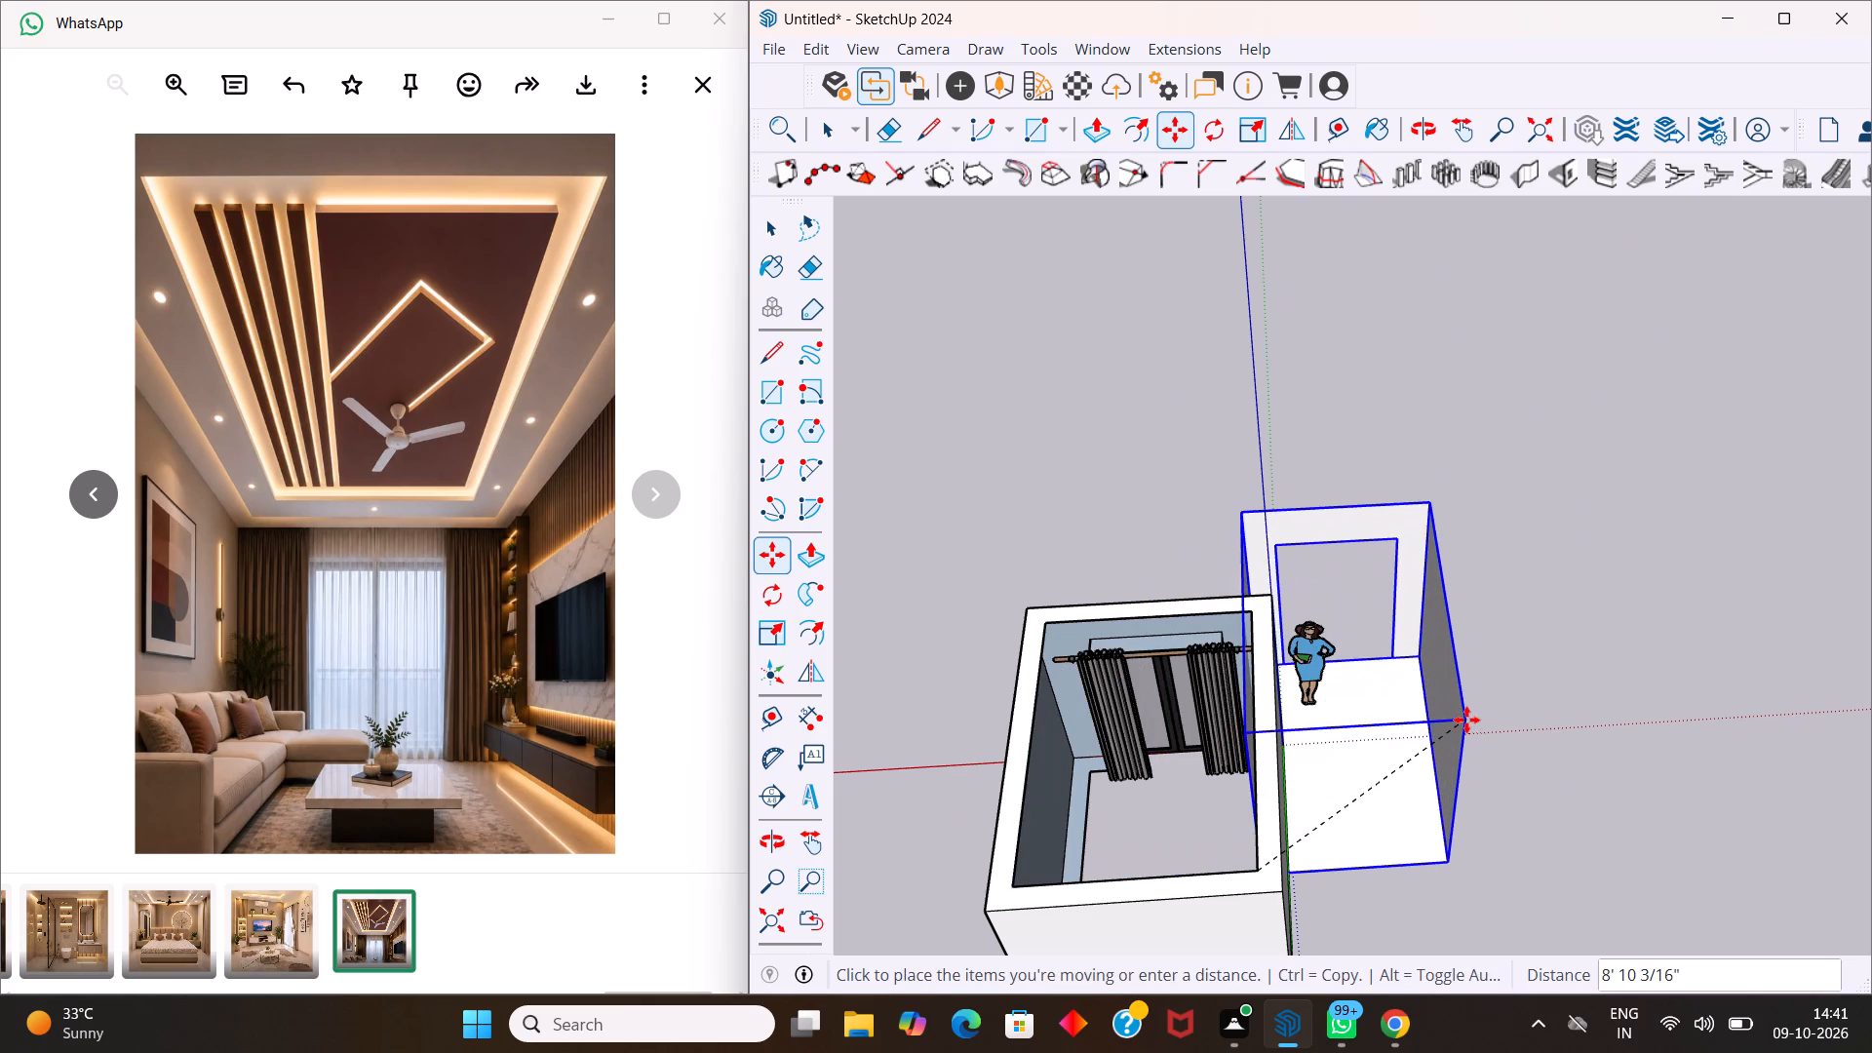
scroll(1586, 448, "down", 10)
middle_click_drag(1618, 426, 1576, 403)
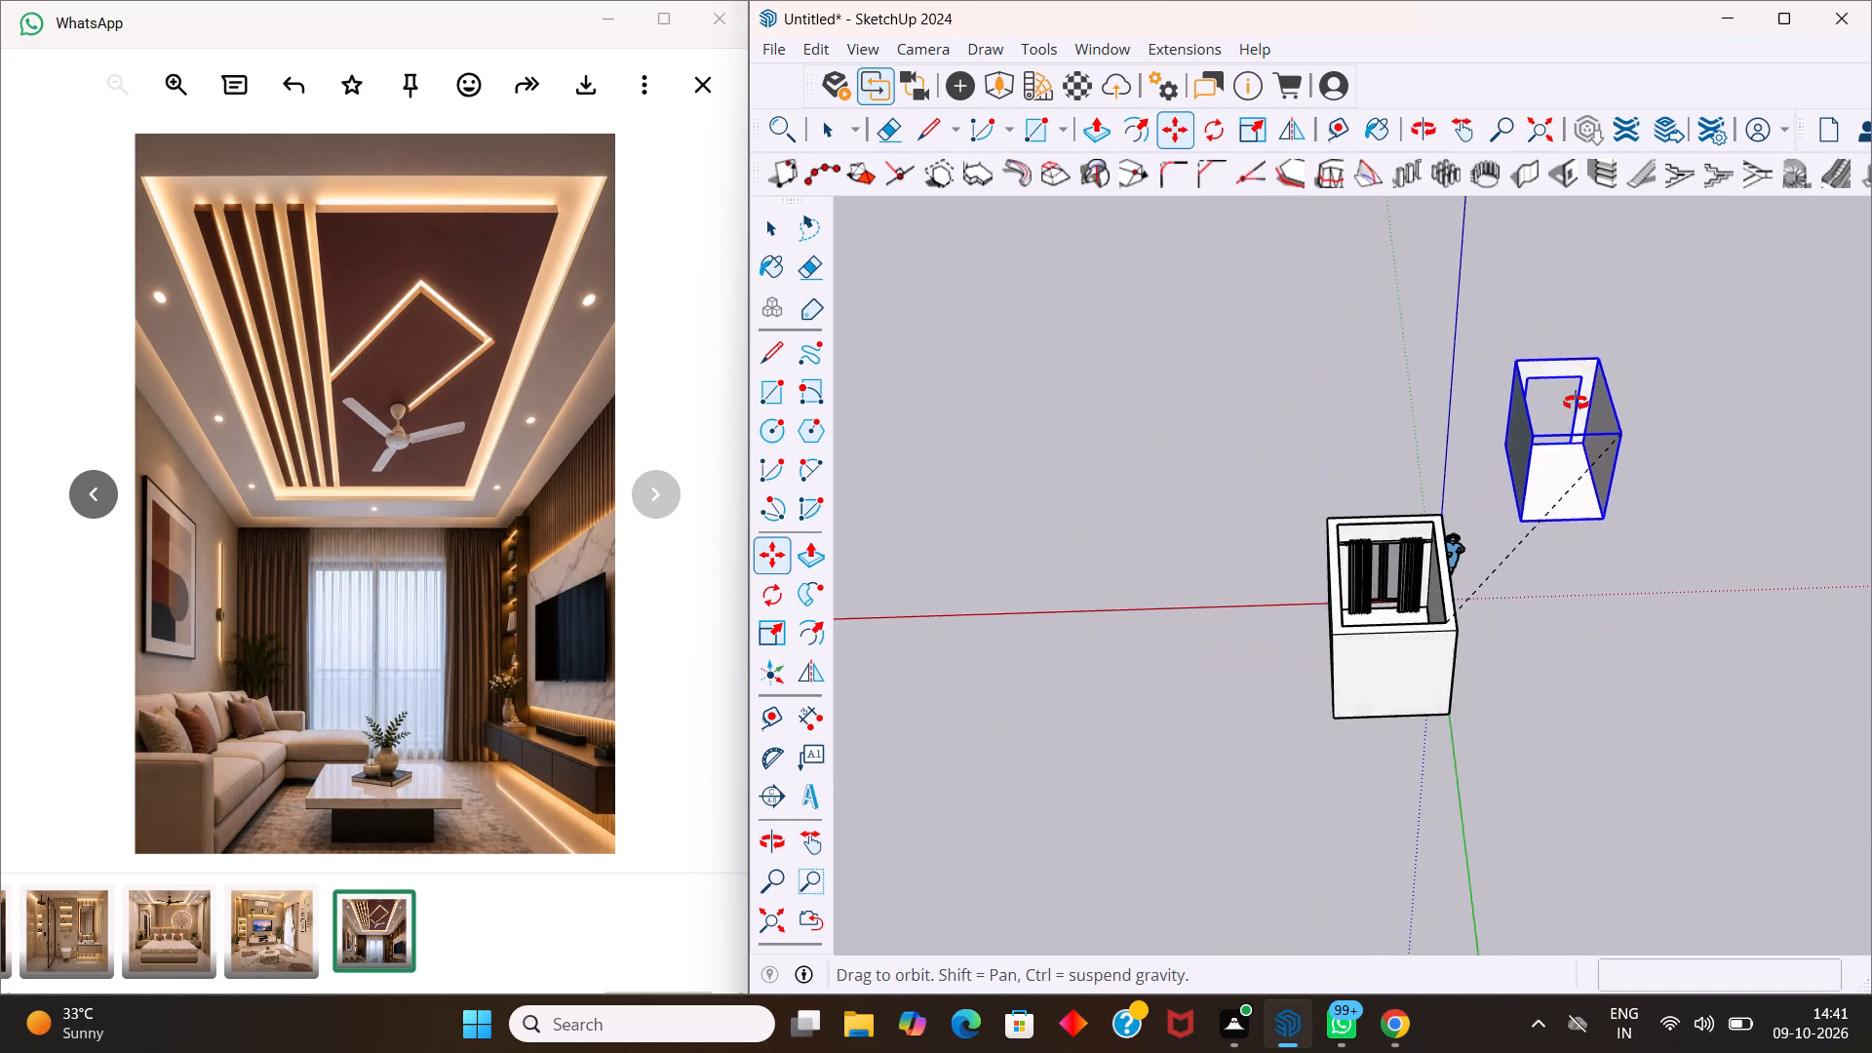
middle_click_drag(1576, 403, 1445, 364)
scroll(1589, 402, "up", 8)
scroll(1672, 436, "up", 3)
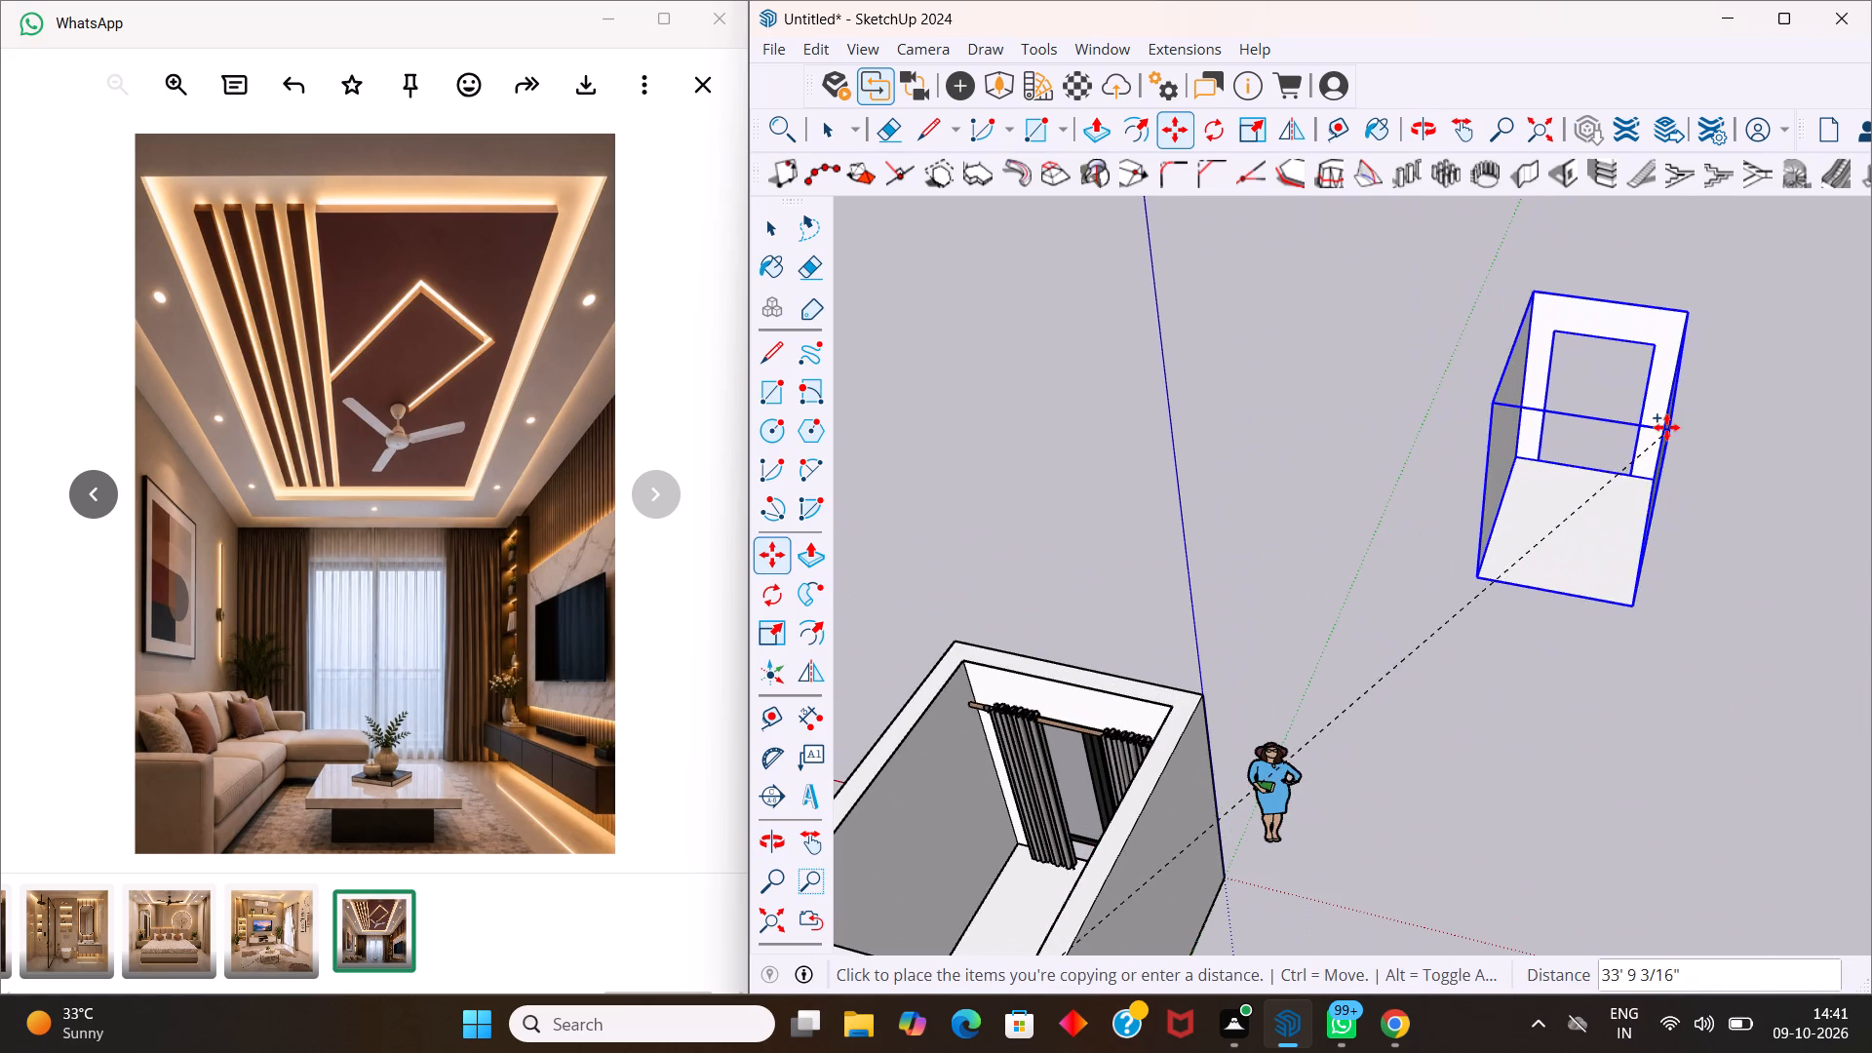
left_click(1655, 424)
key("space")
left_click(1564, 637)
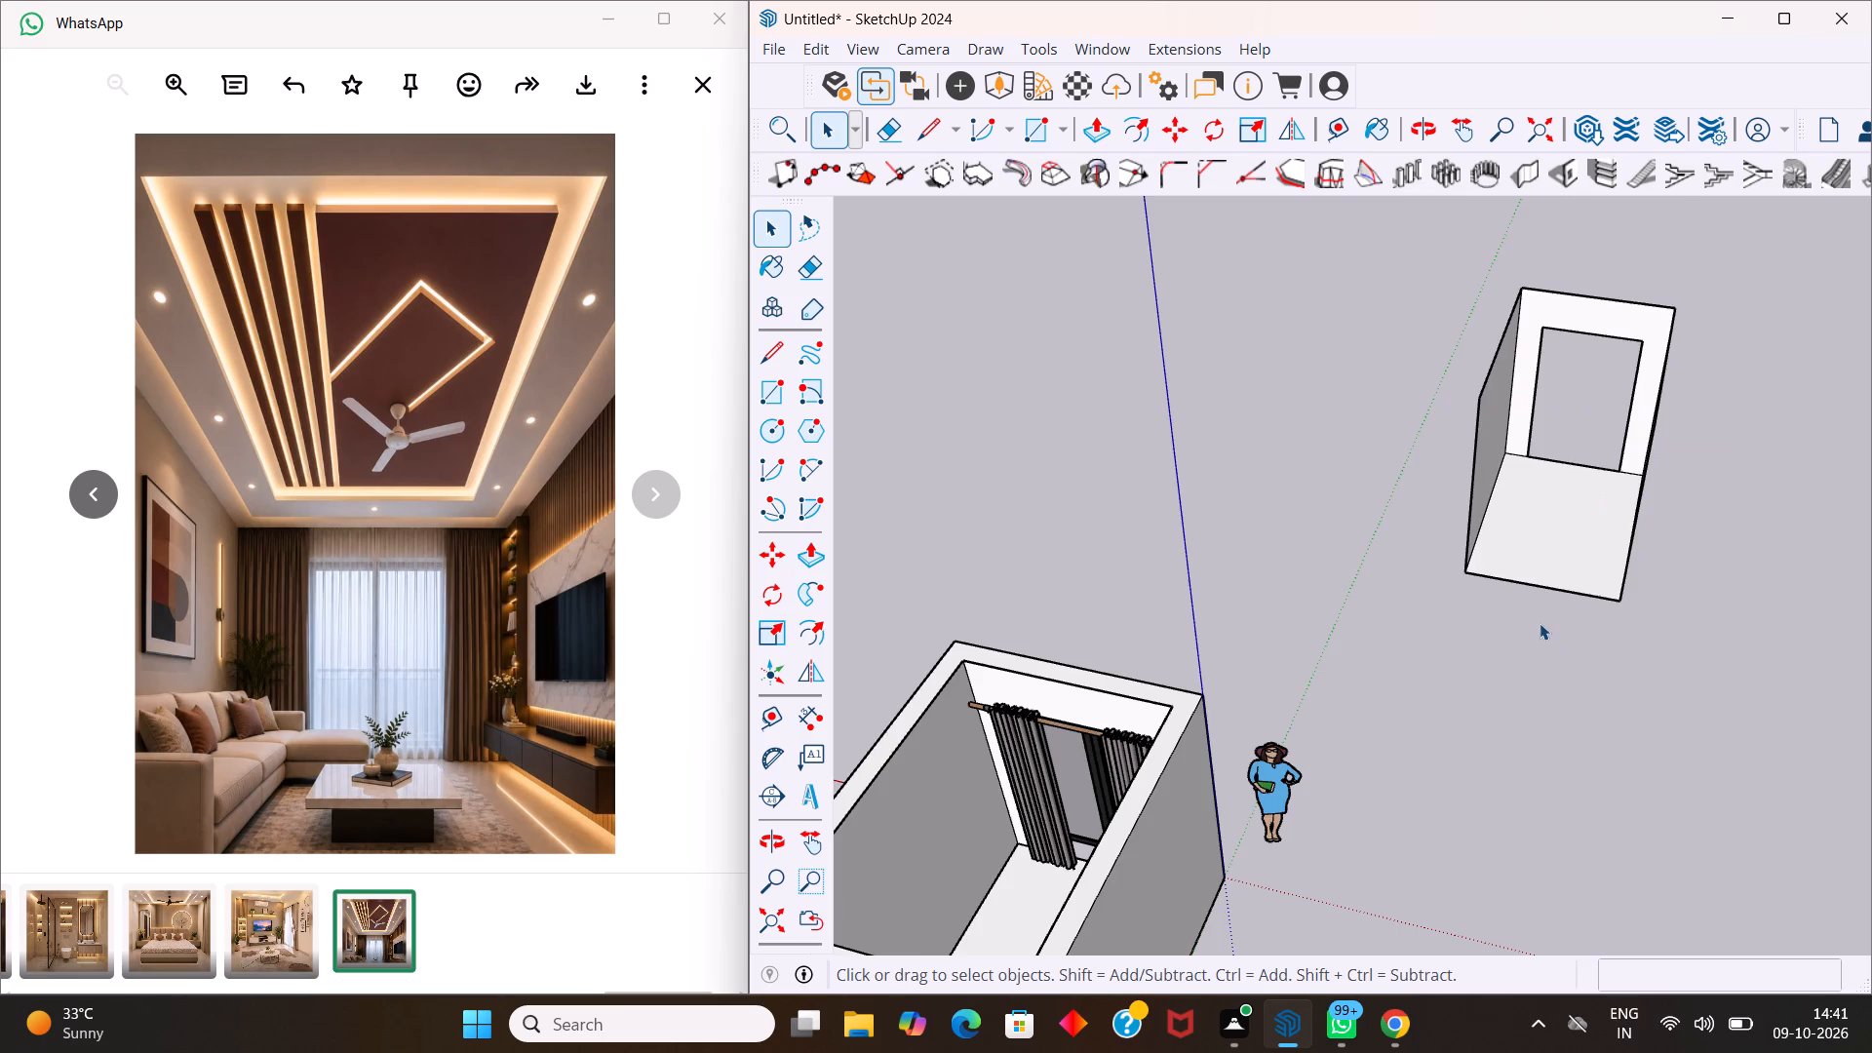
Inspect the copied interior shell from the front, both sides and above to examine its side walls and door opening.
scroll(1537, 621, "down", 8)
middle_click_drag(1547, 641, 1583, 478)
scroll(1583, 478, "up", 1)
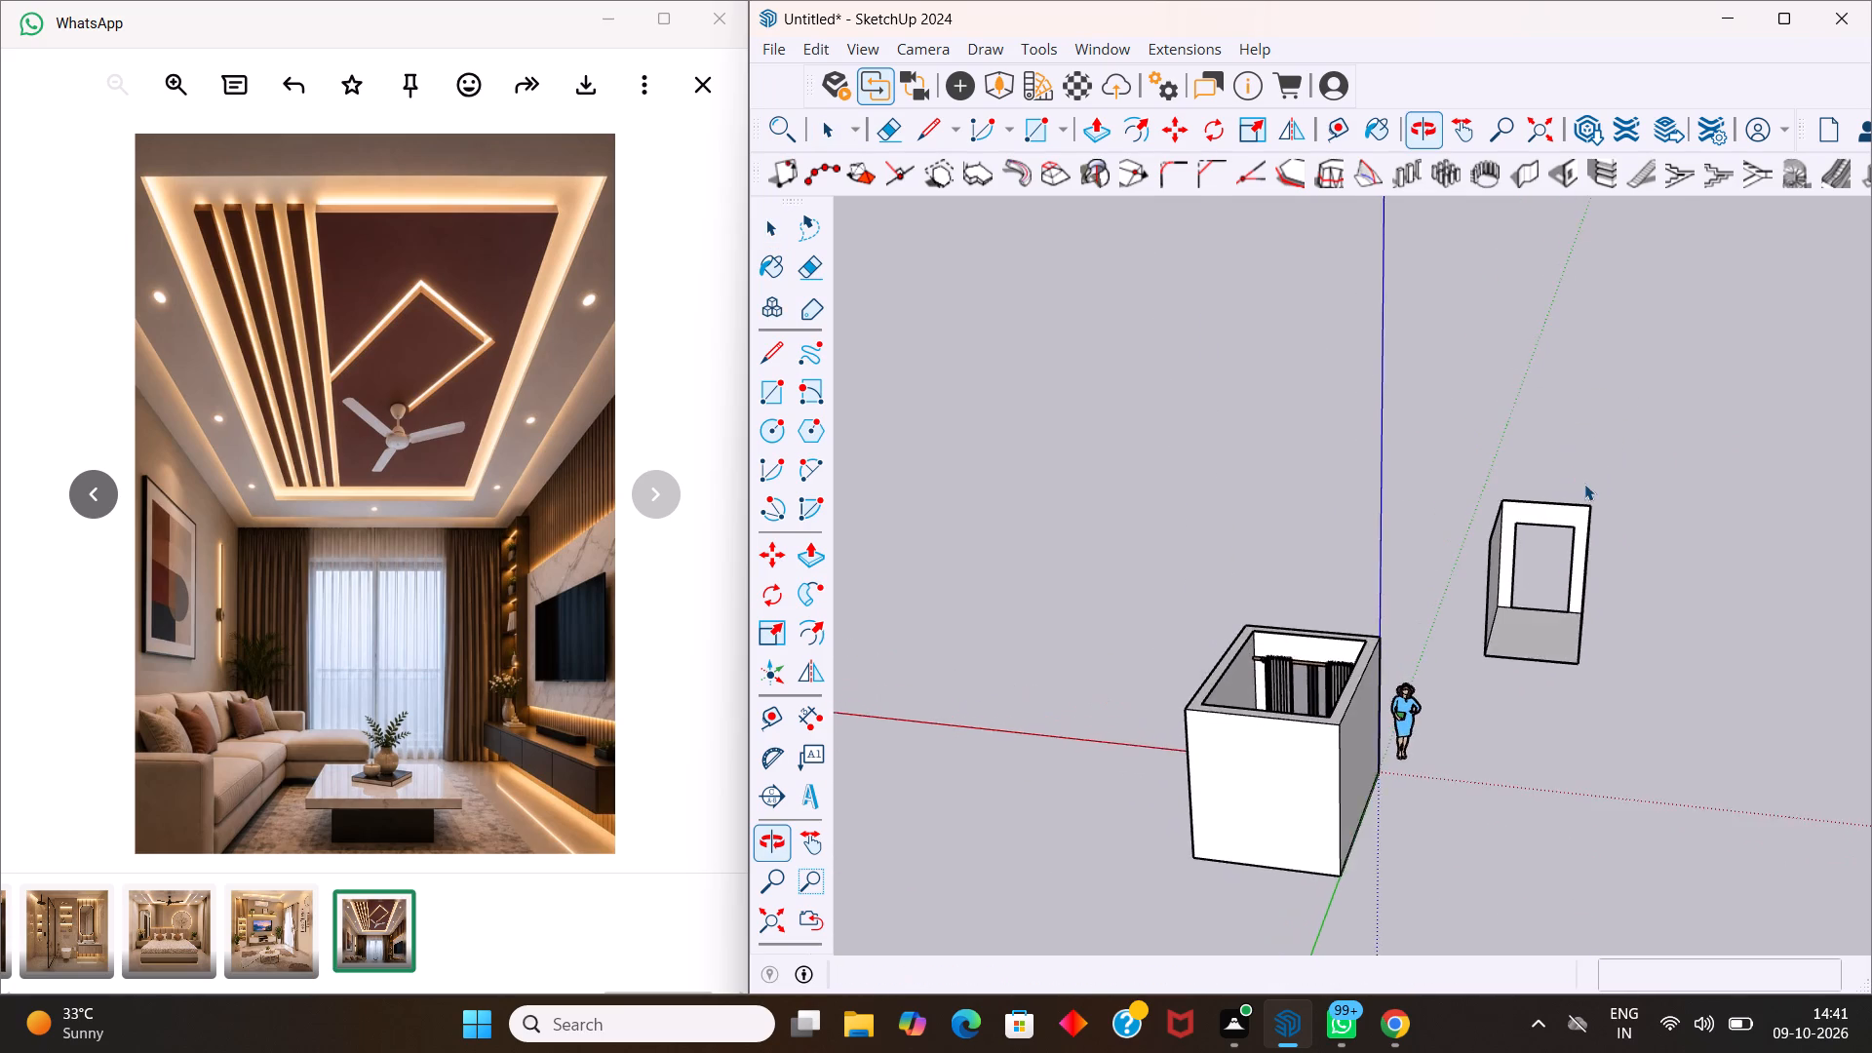
scroll(1554, 564, "up", 11)
middle_click_drag(1550, 586, 1586, 593)
scroll(1582, 591, "up", 5)
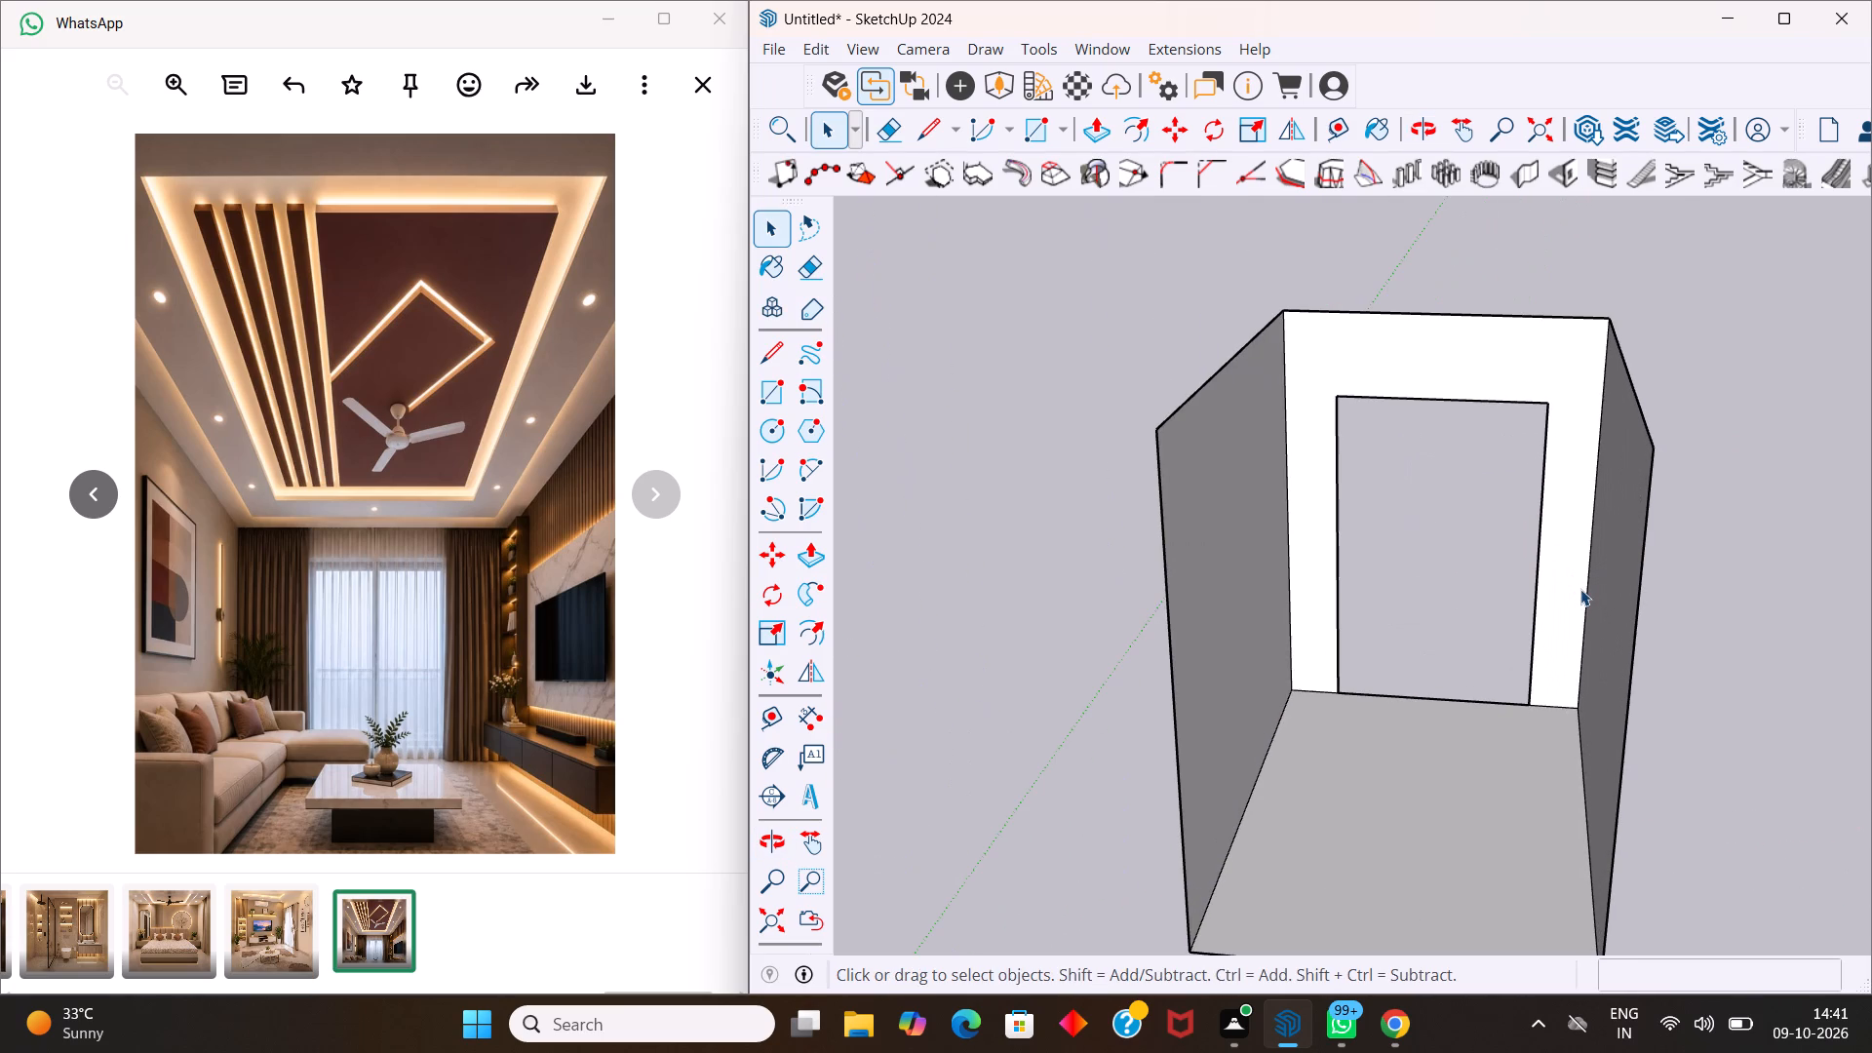
middle_click_drag(1583, 587, 1871, 526)
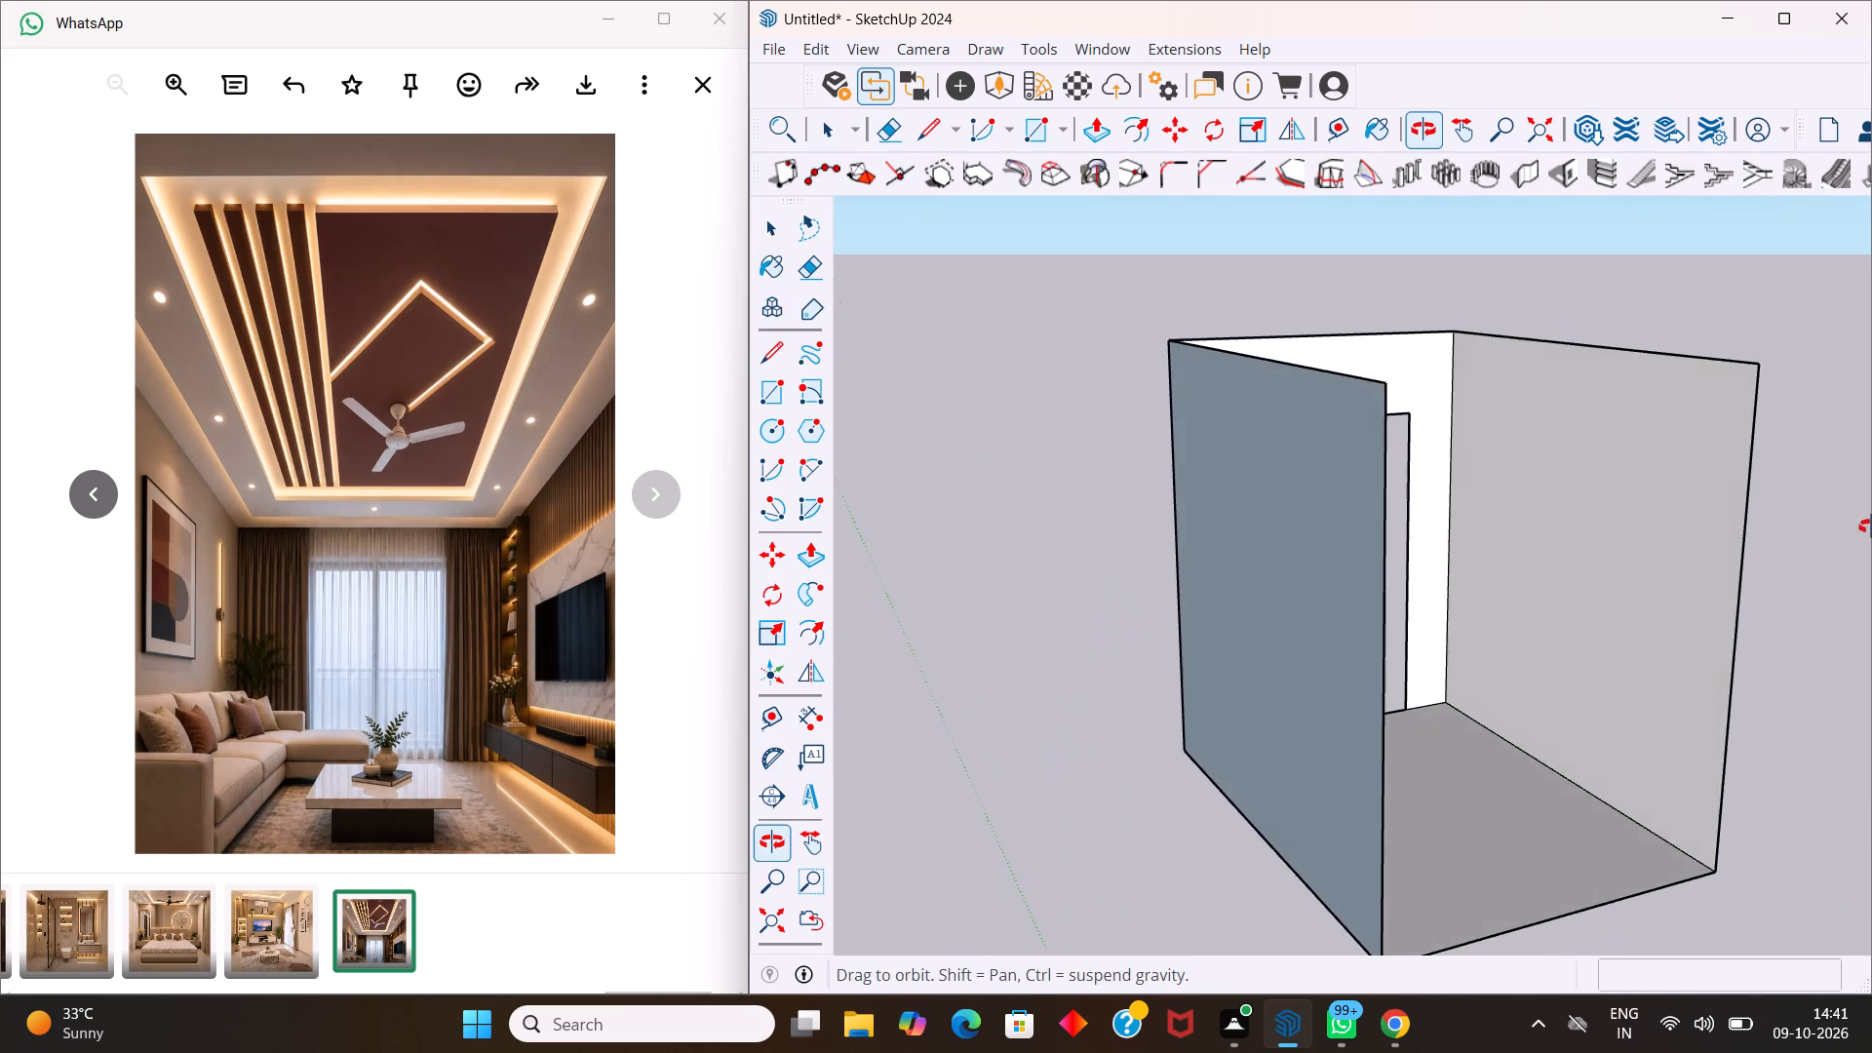
middle_click_drag(1871, 526, 1871, 528)
scroll(1694, 542, "up", 5)
middle_click_drag(1592, 535, 1871, 807)
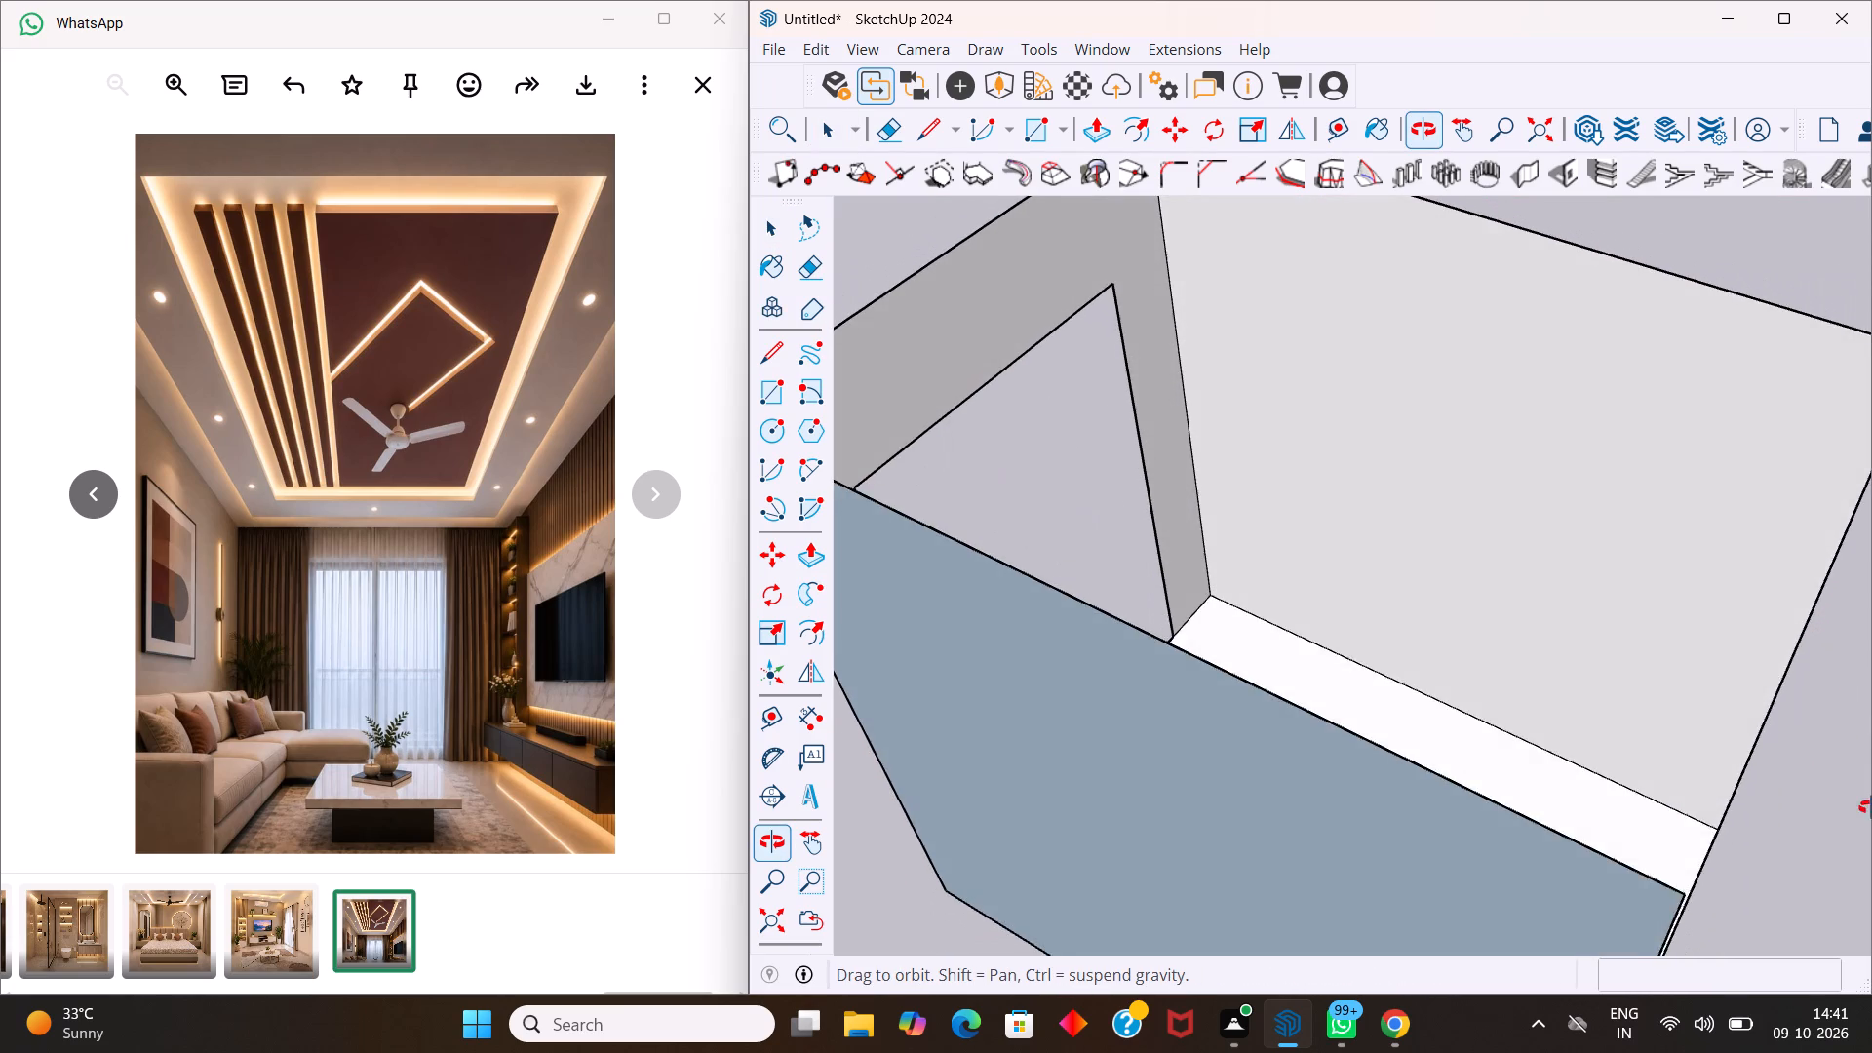
middle_click_drag(1871, 807, 1579, 579)
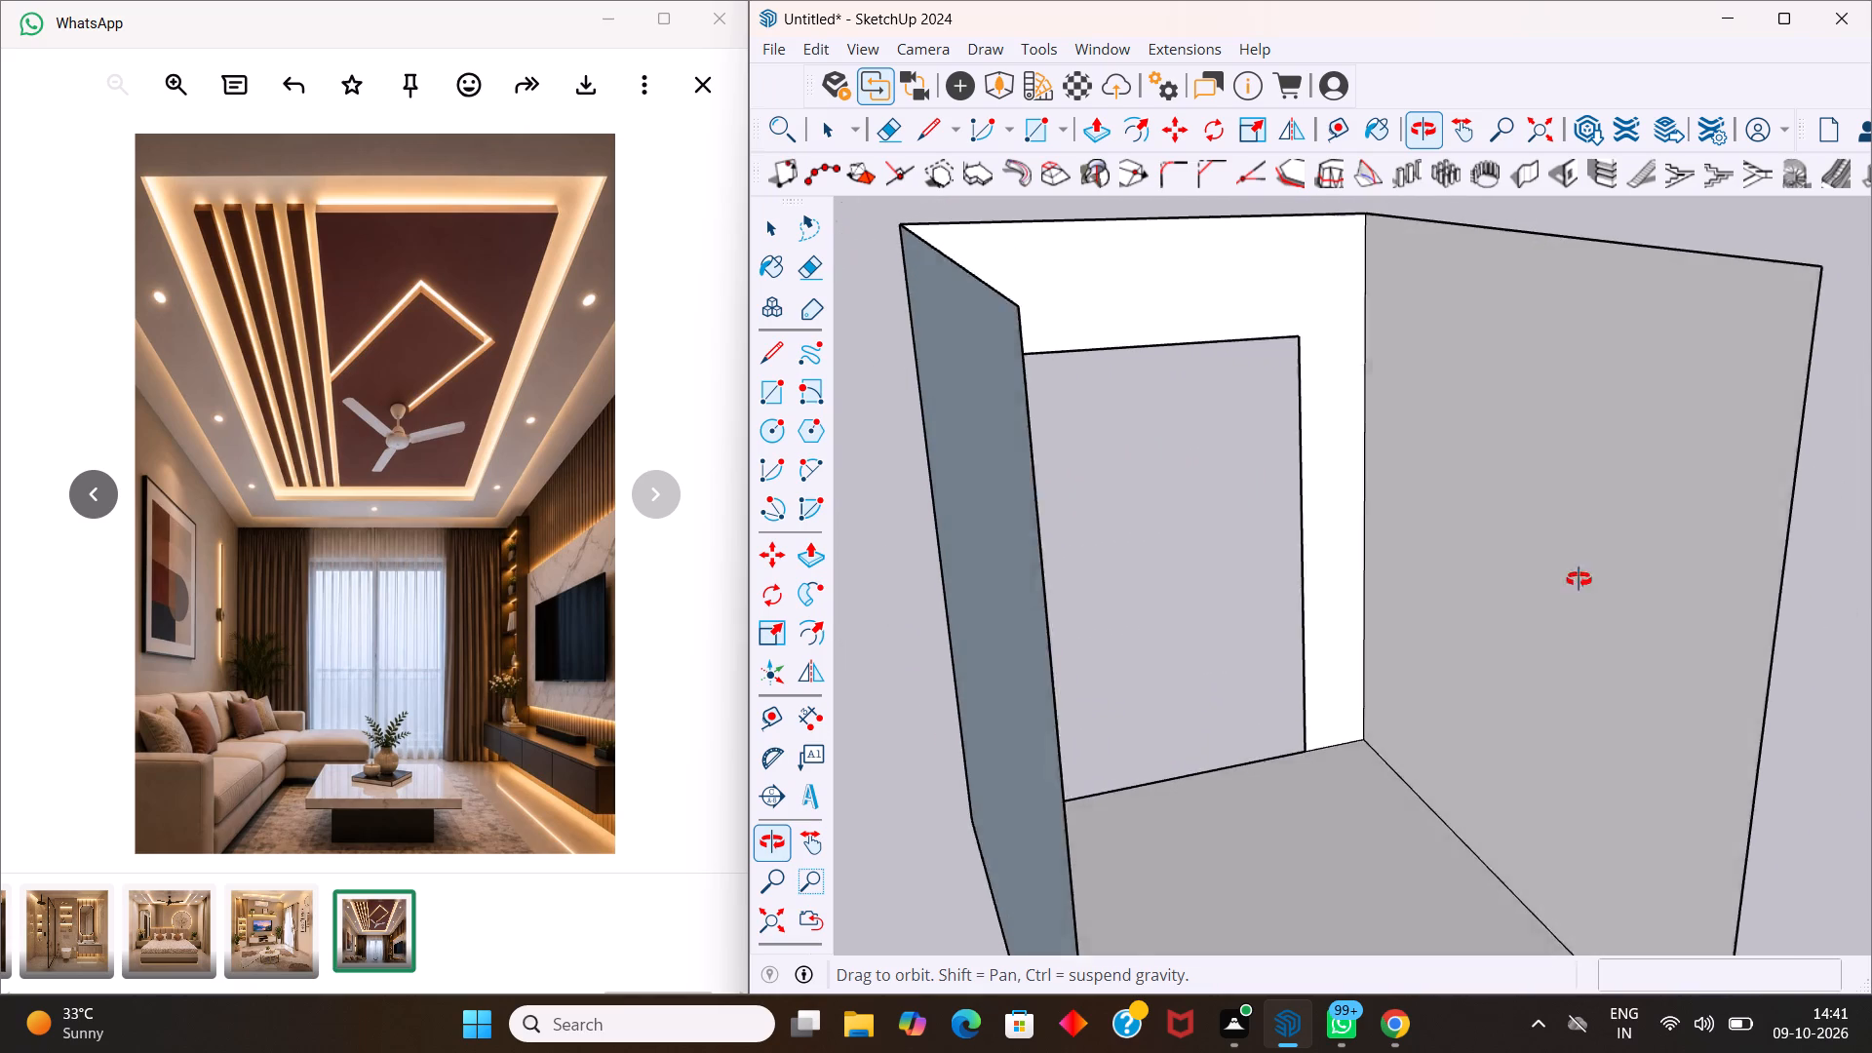
middle_click_drag(1579, 579, 1601, 589)
scroll(1559, 568, "up", 3)
middle_click_drag(1532, 553, 1768, 658)
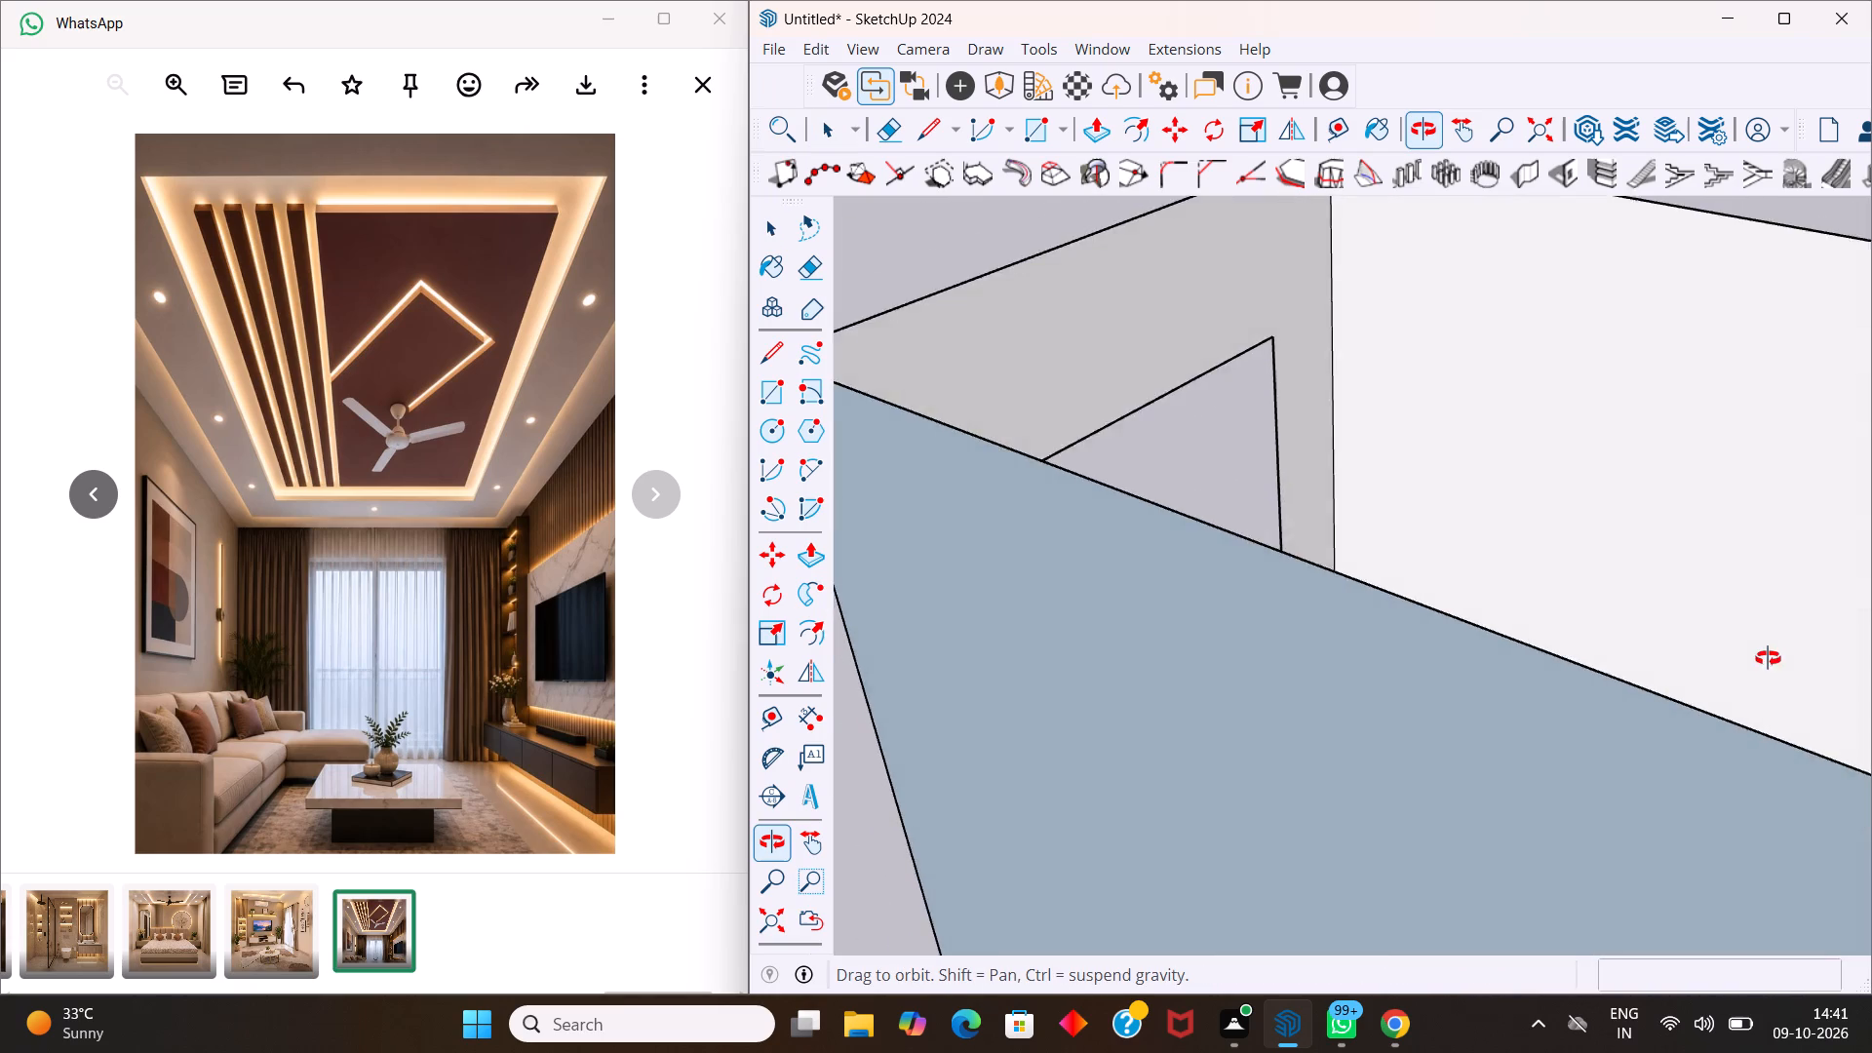
middle_click_drag(1768, 658, 1759, 655)
scroll(1648, 610, "down", 9)
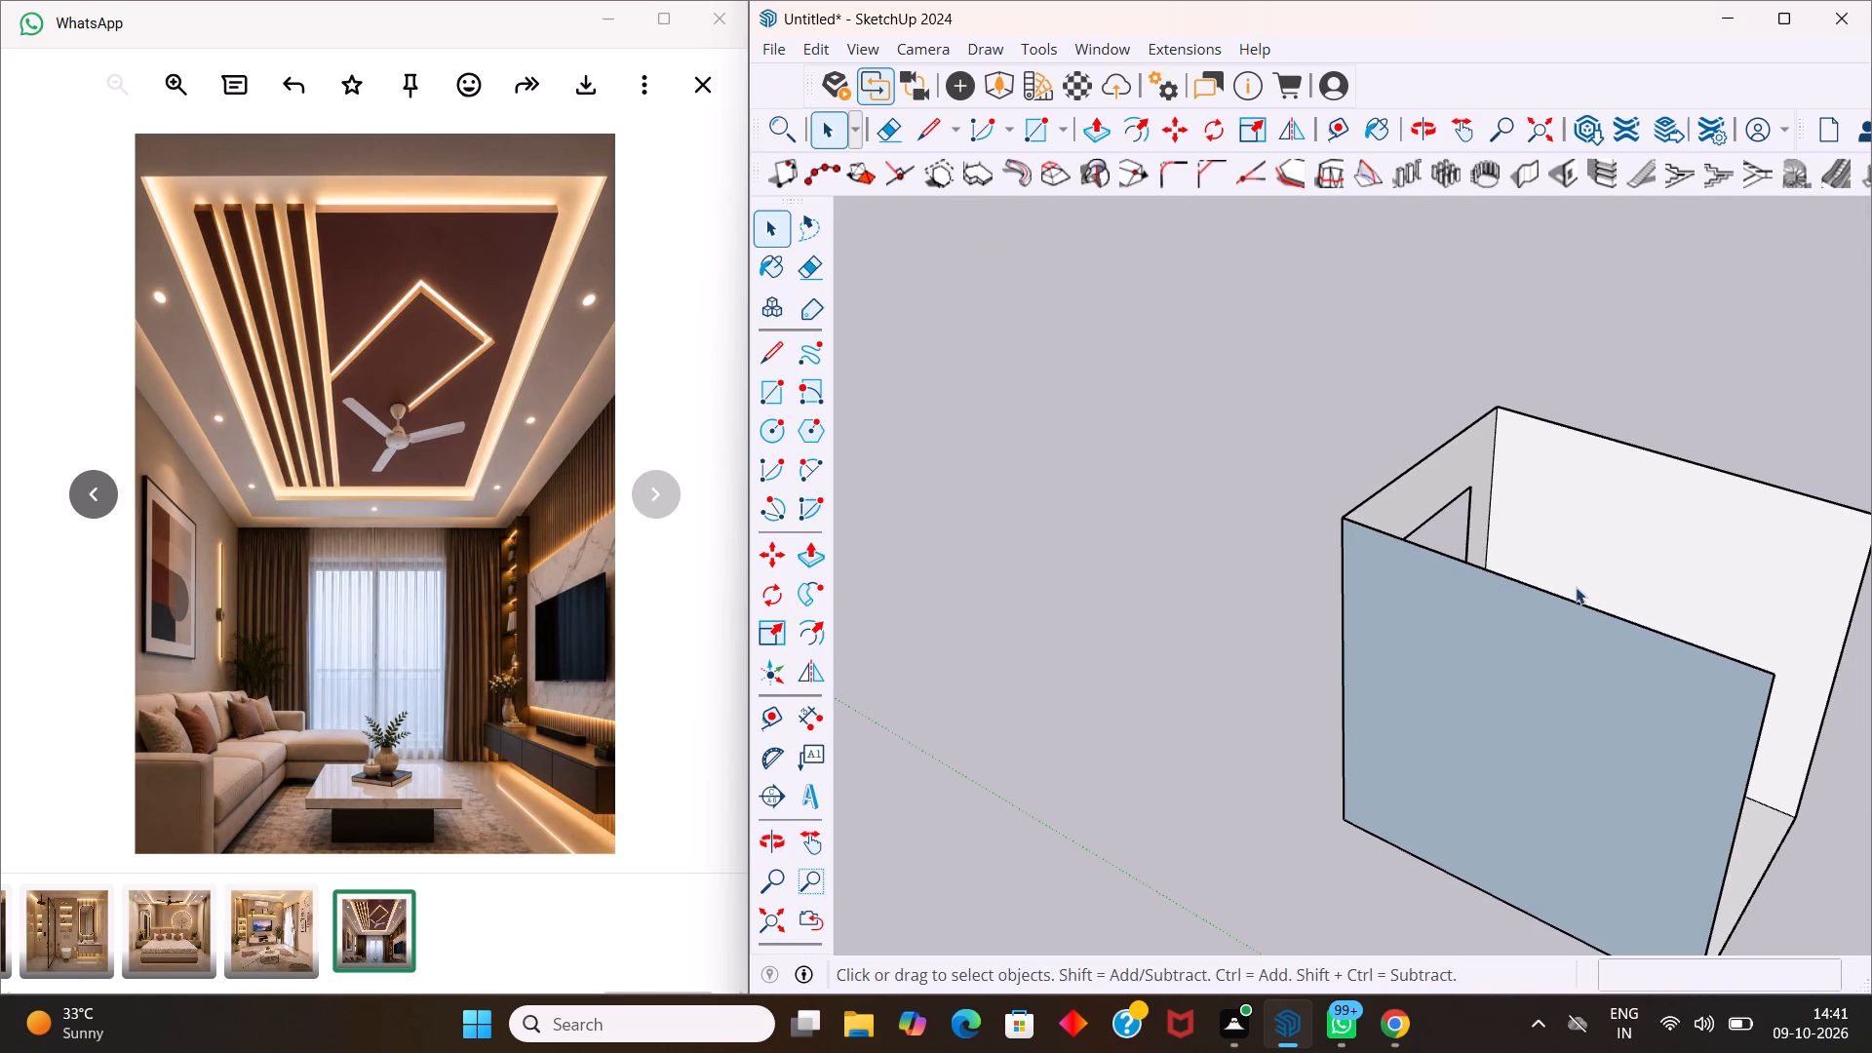
scroll(1570, 578, "down", 4)
middle_click_drag(1652, 614, 1028, 374)
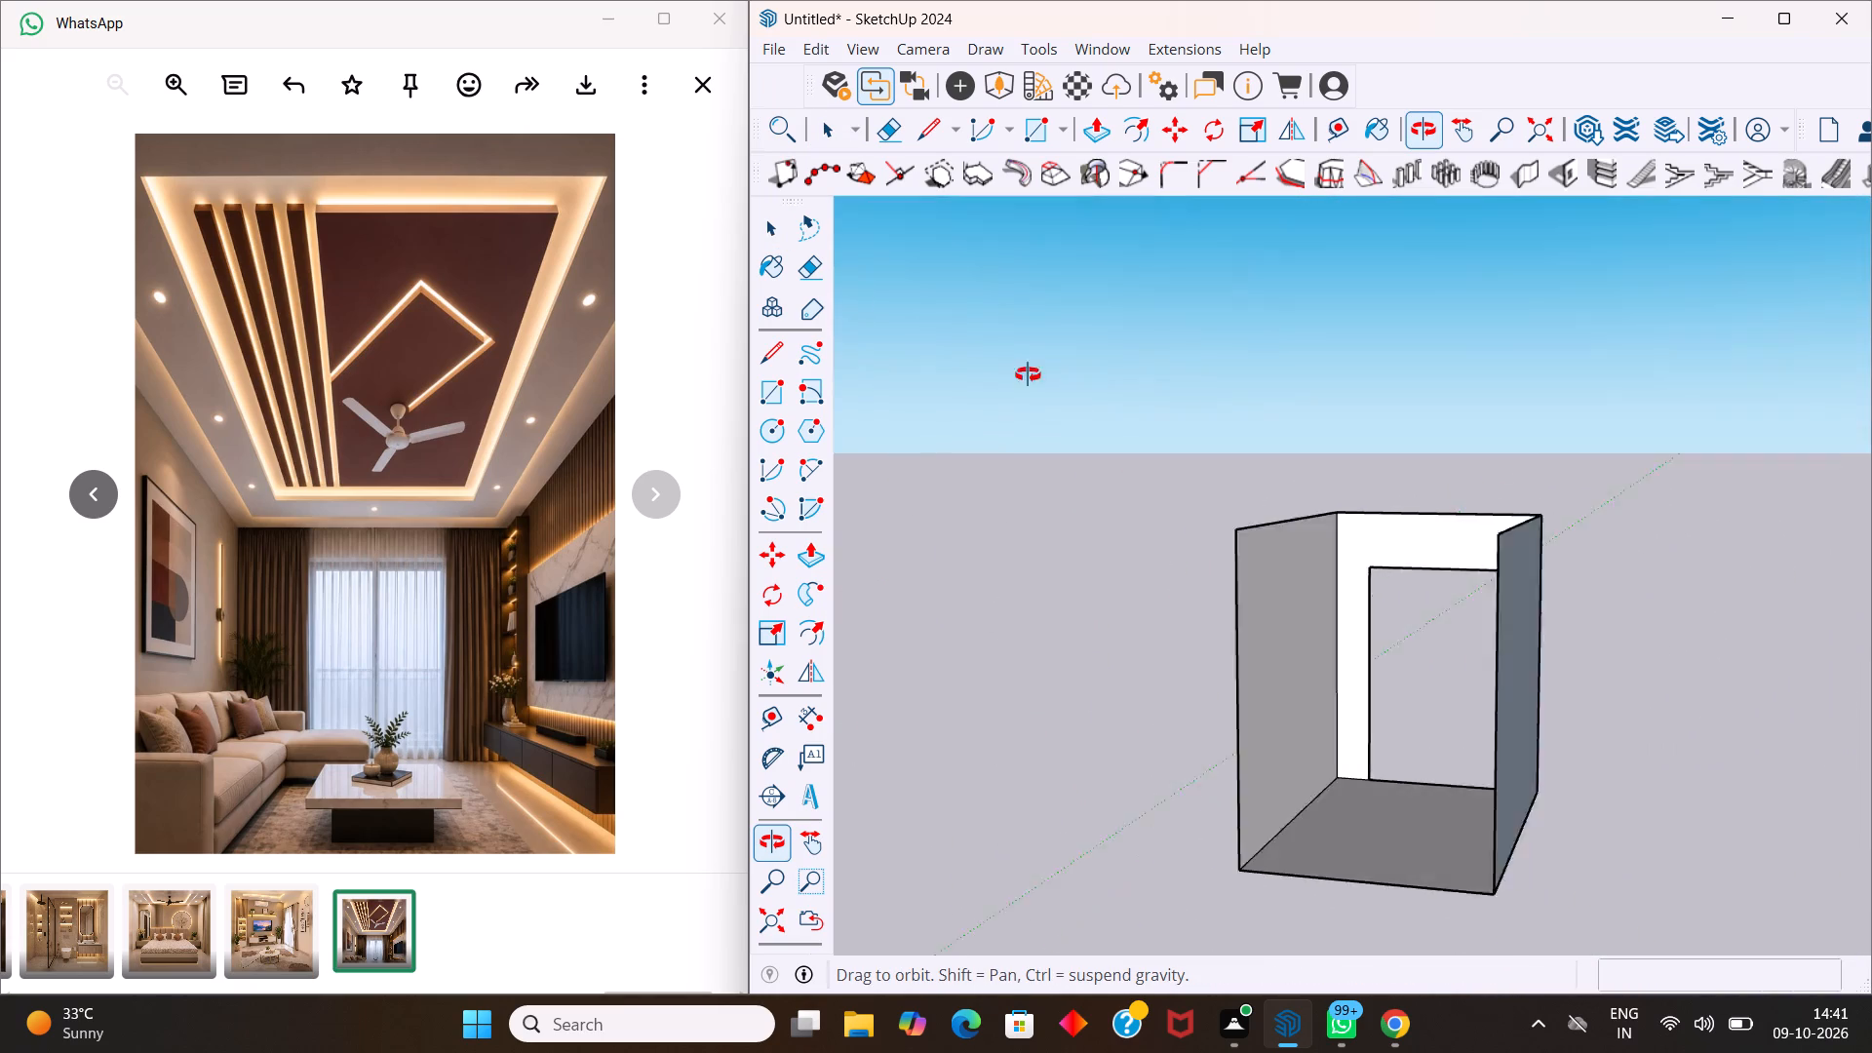
middle_click_drag(1028, 374, 896, 366)
middle_click_drag(908, 386, 1100, 435)
middle_click(1100, 435)
scroll(1210, 495, "up", 3)
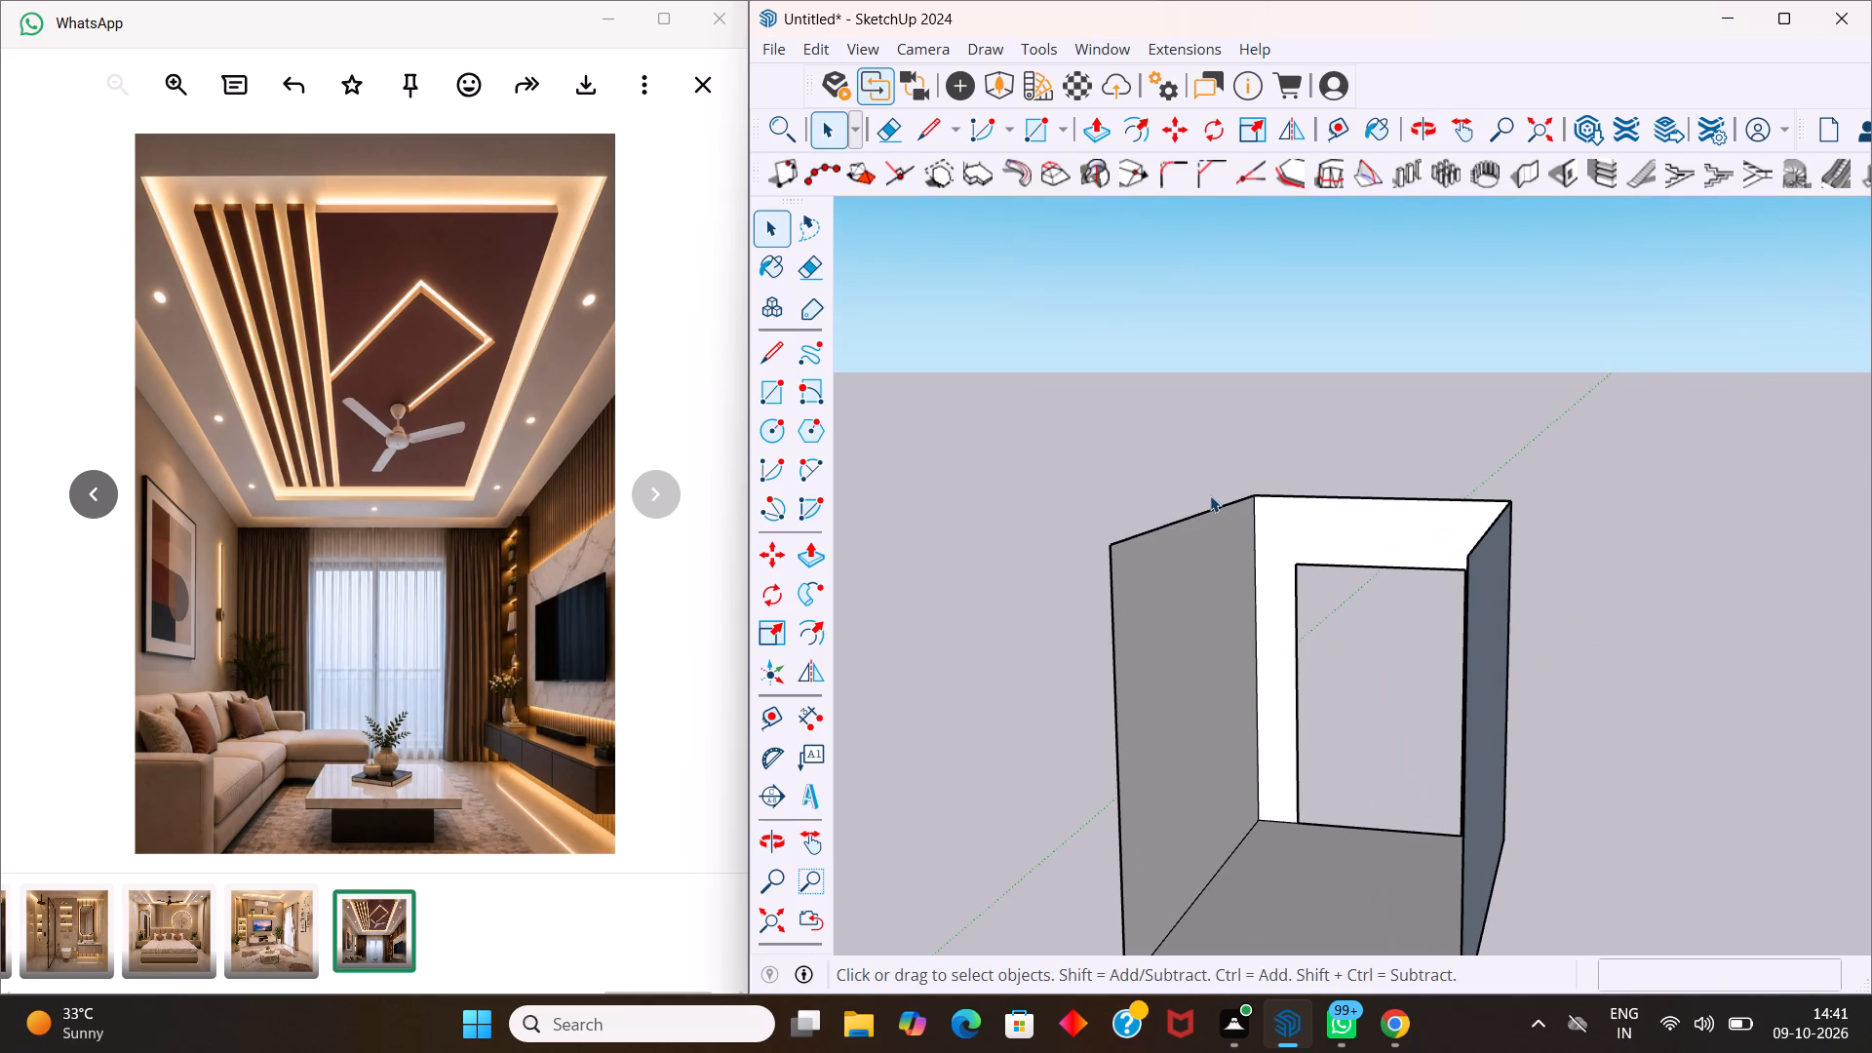
scroll(1234, 500, "up", 3)
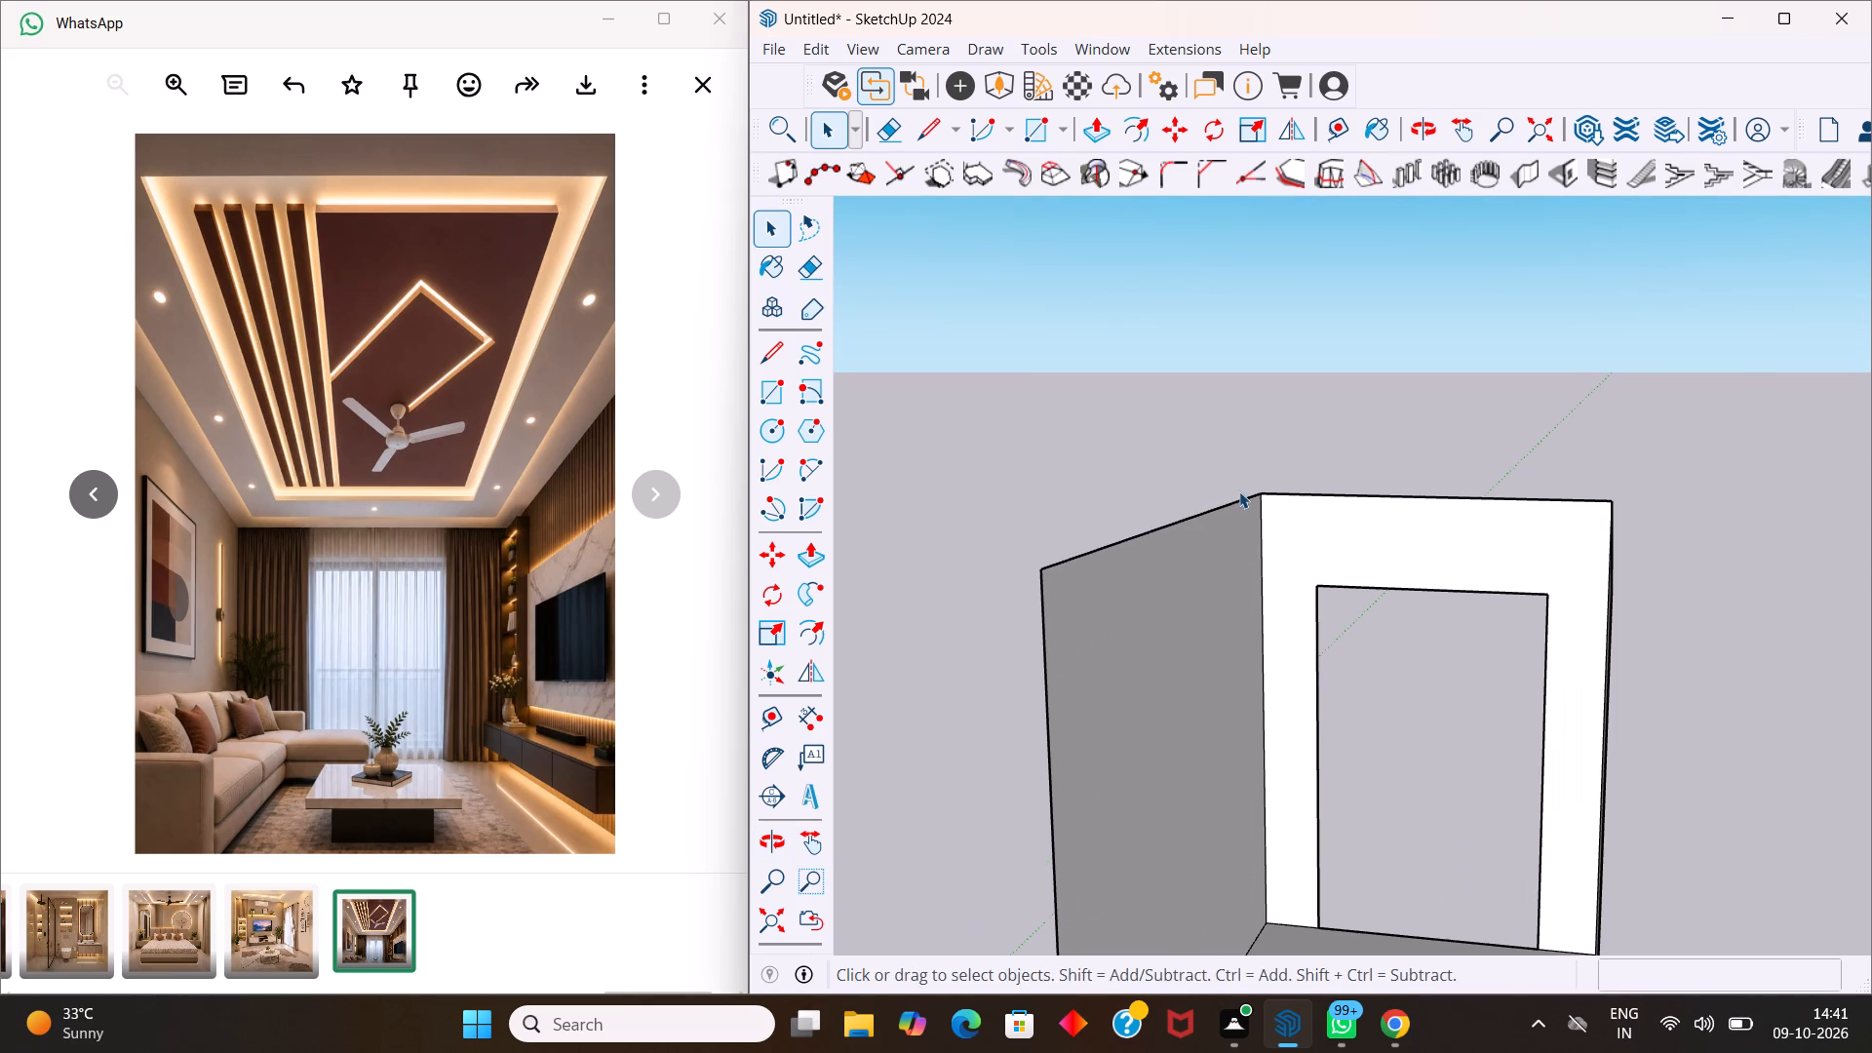
middle_click_drag(1248, 487, 1249, 474)
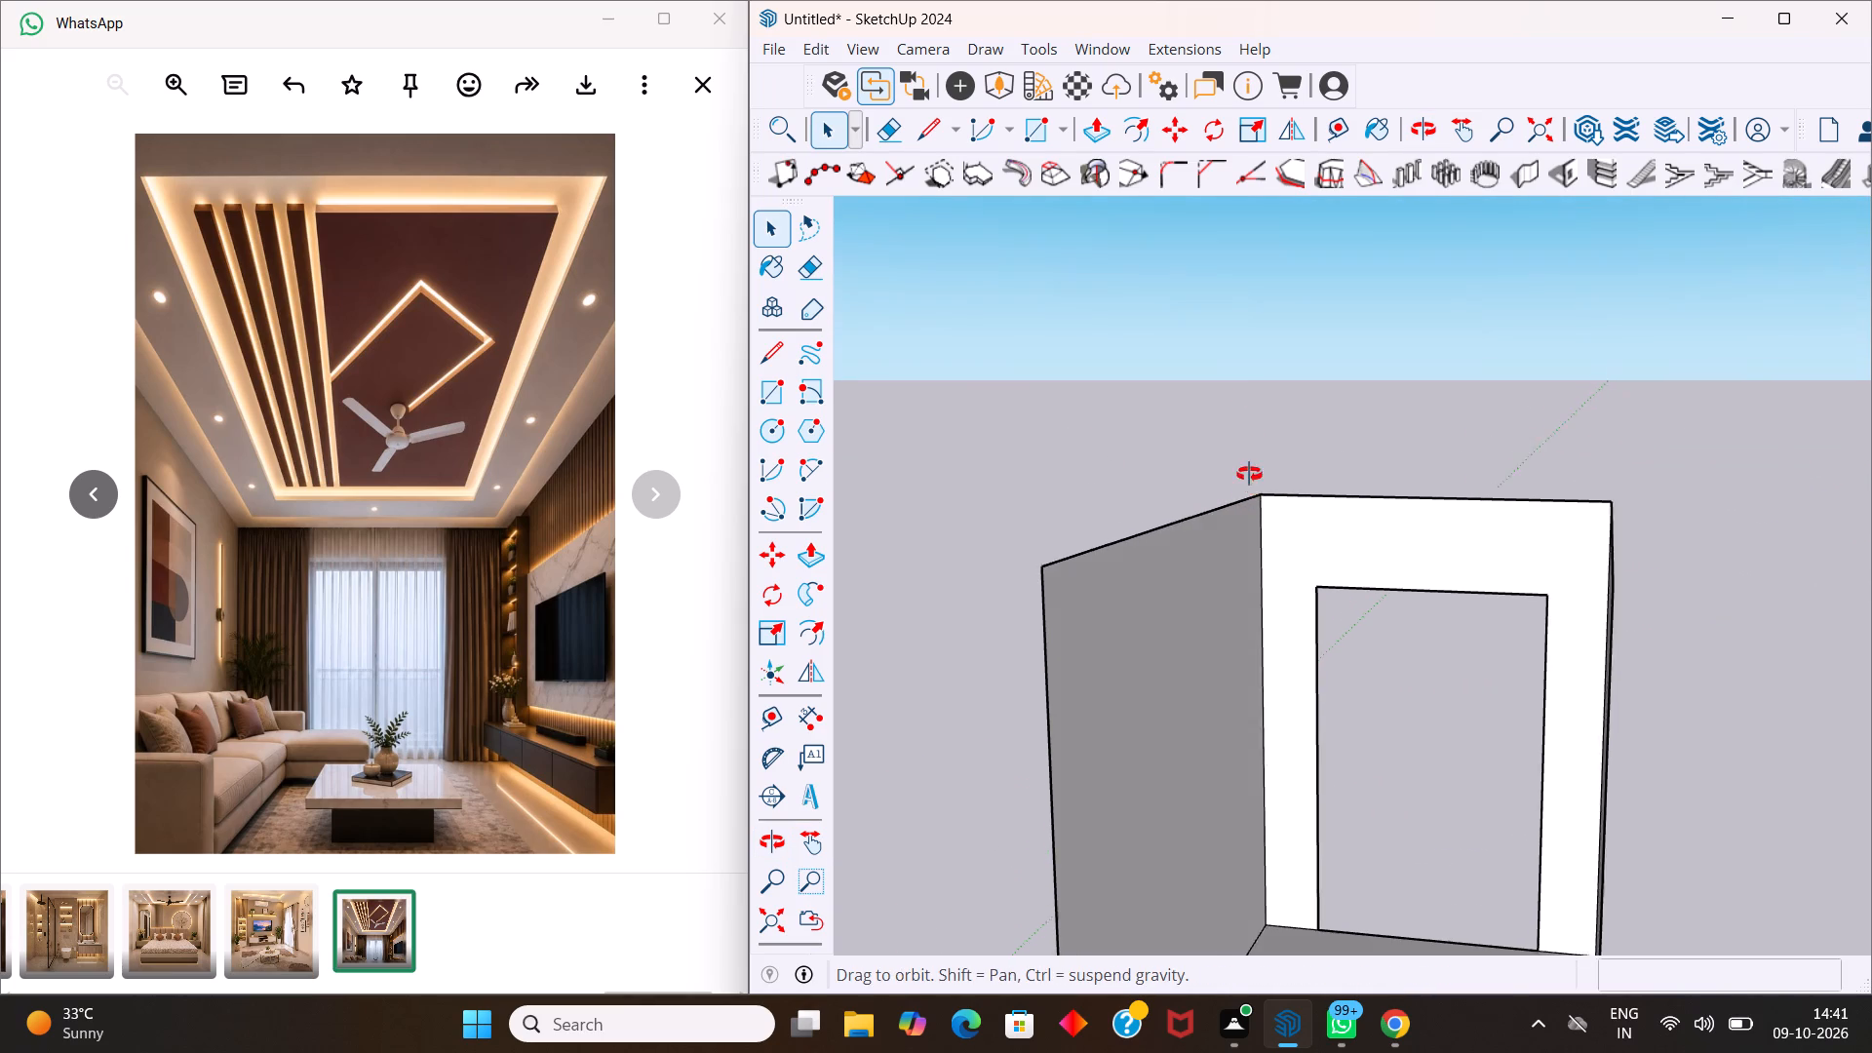
middle_click_drag(1249, 474, 1266, 424)
scroll(1266, 424, "down", 4)
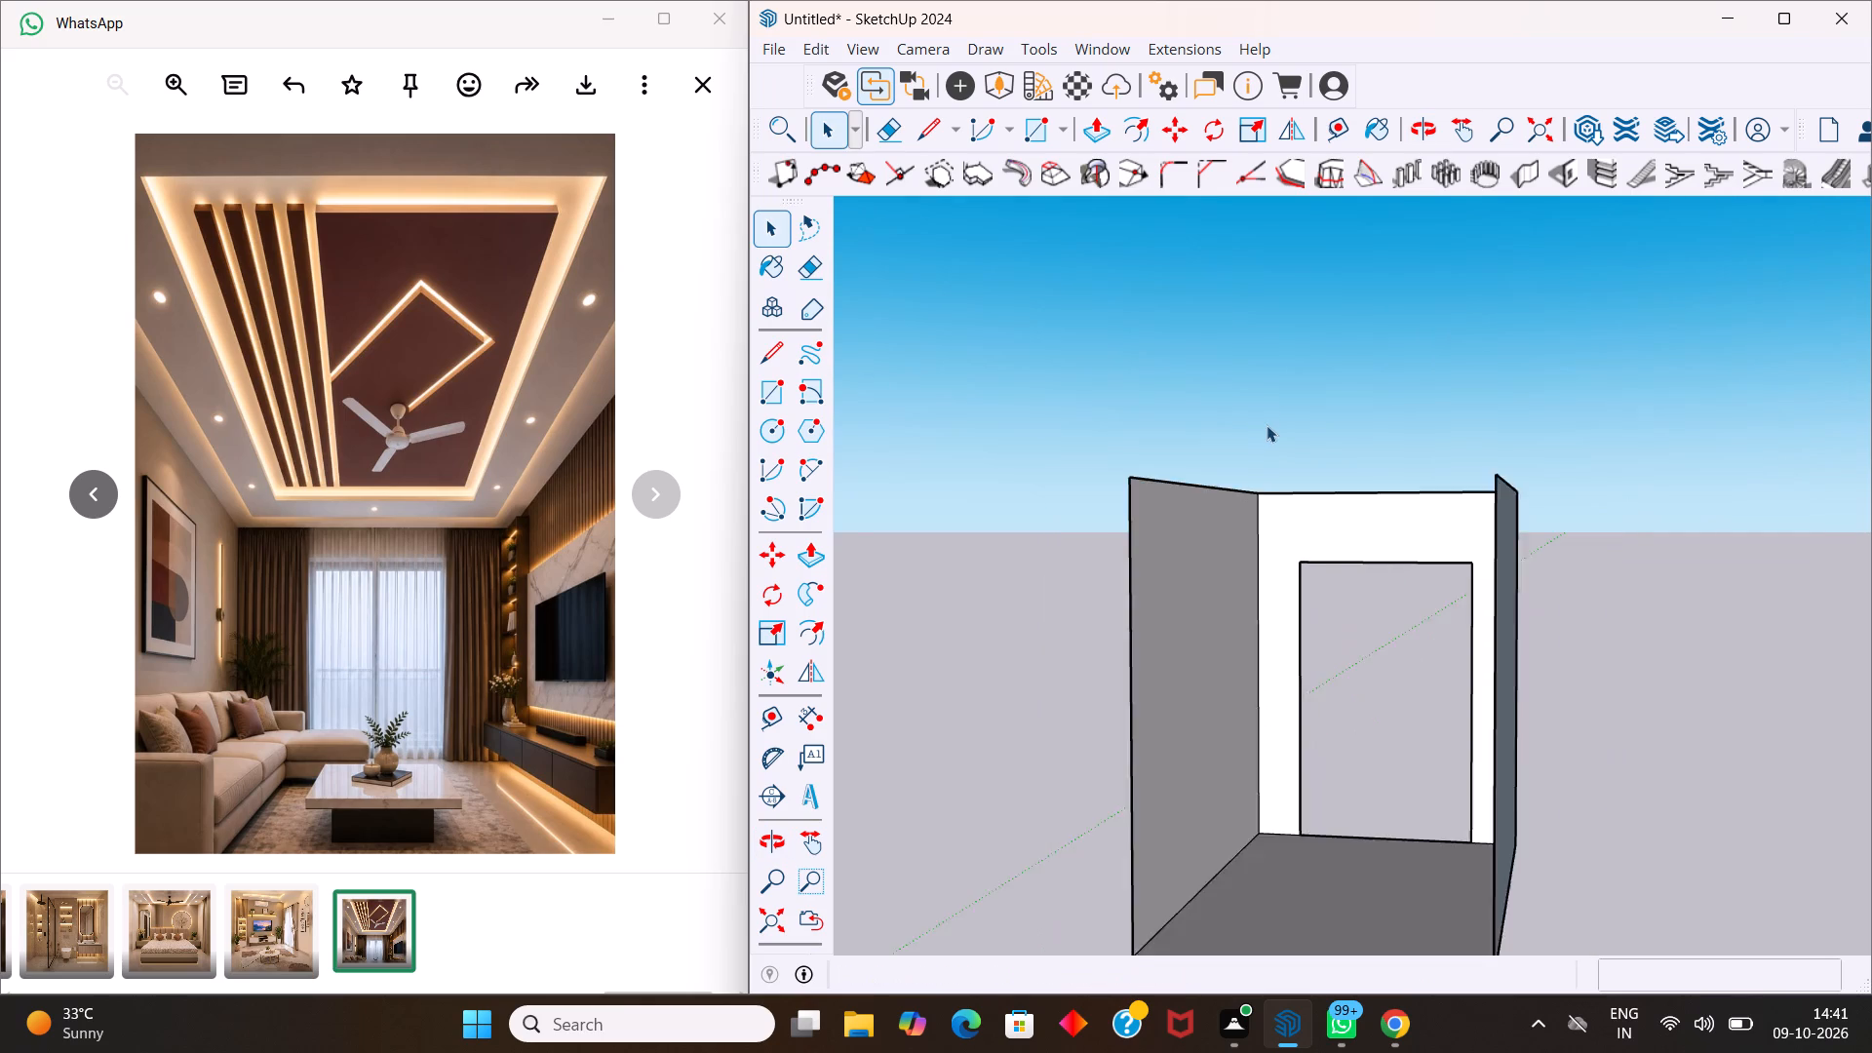
scroll(1267, 425, "down", 5)
middle_click_drag(1267, 429, 1790, 647)
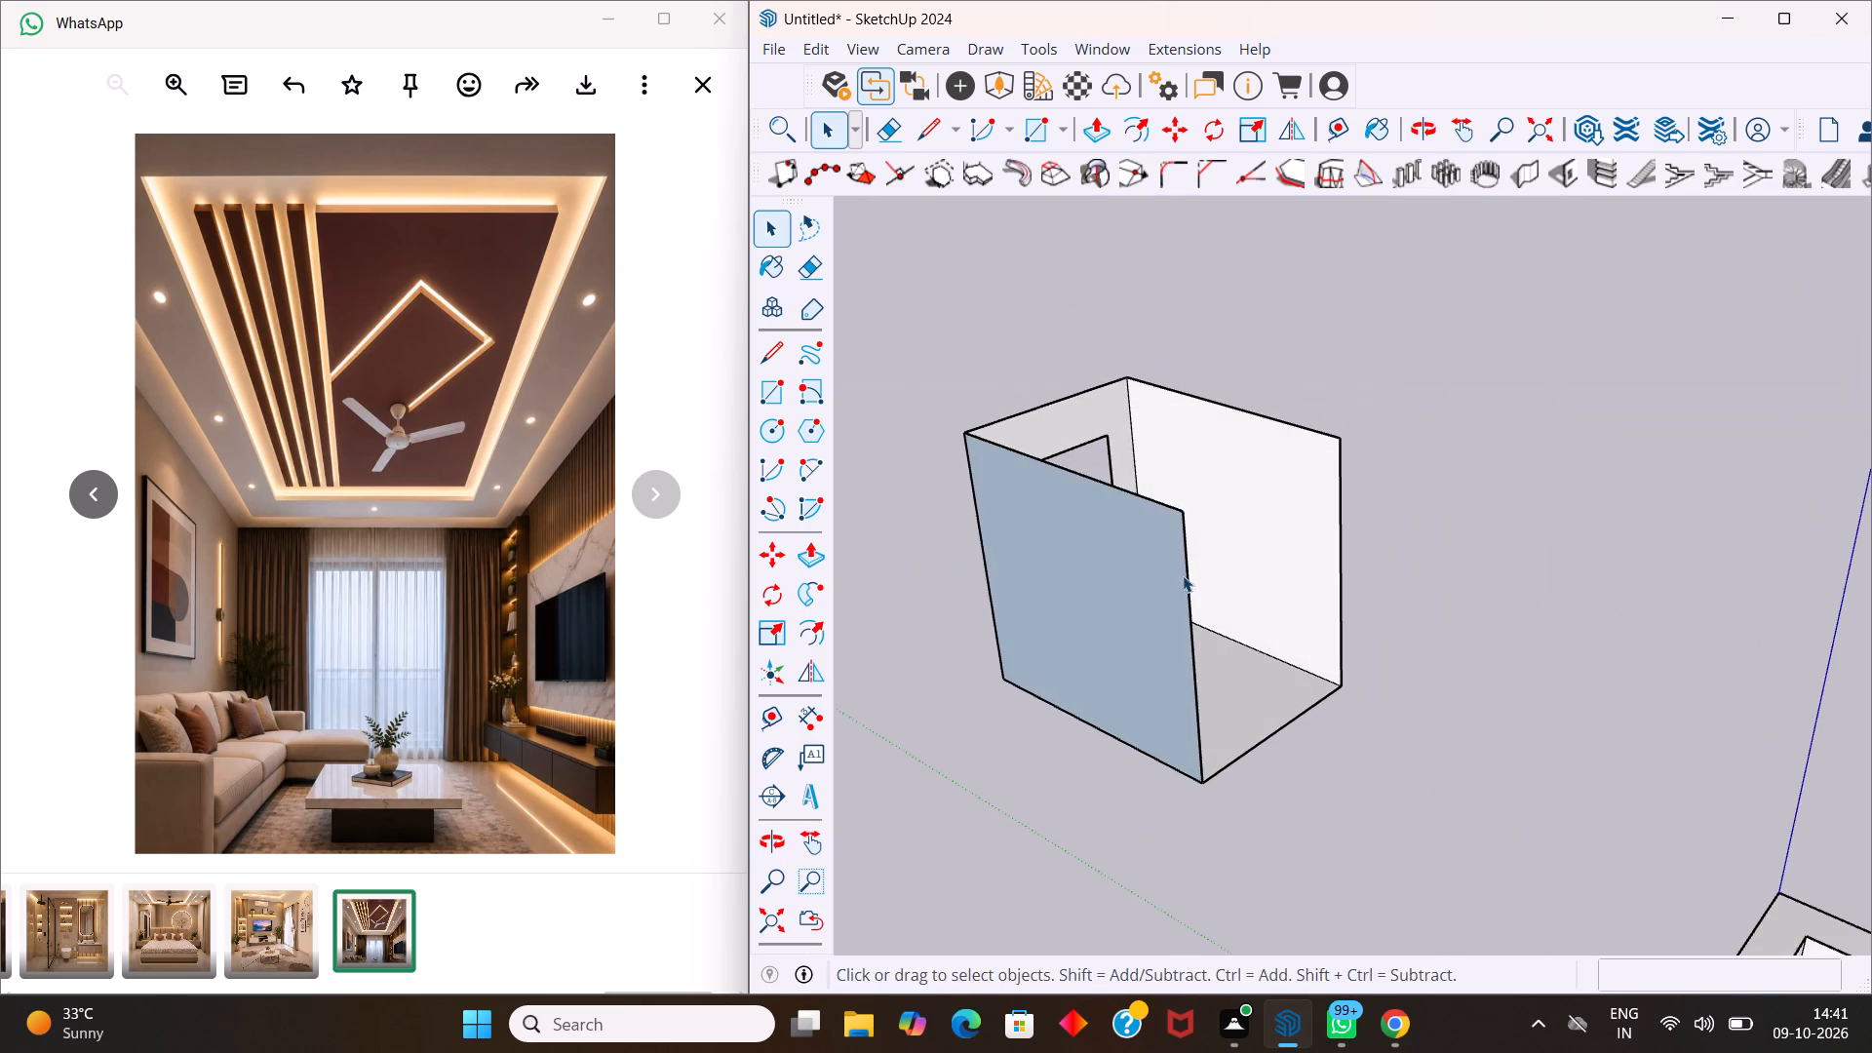
middle_click_drag(1165, 575, 1481, 701)
scroll(1247, 619, "up", 4)
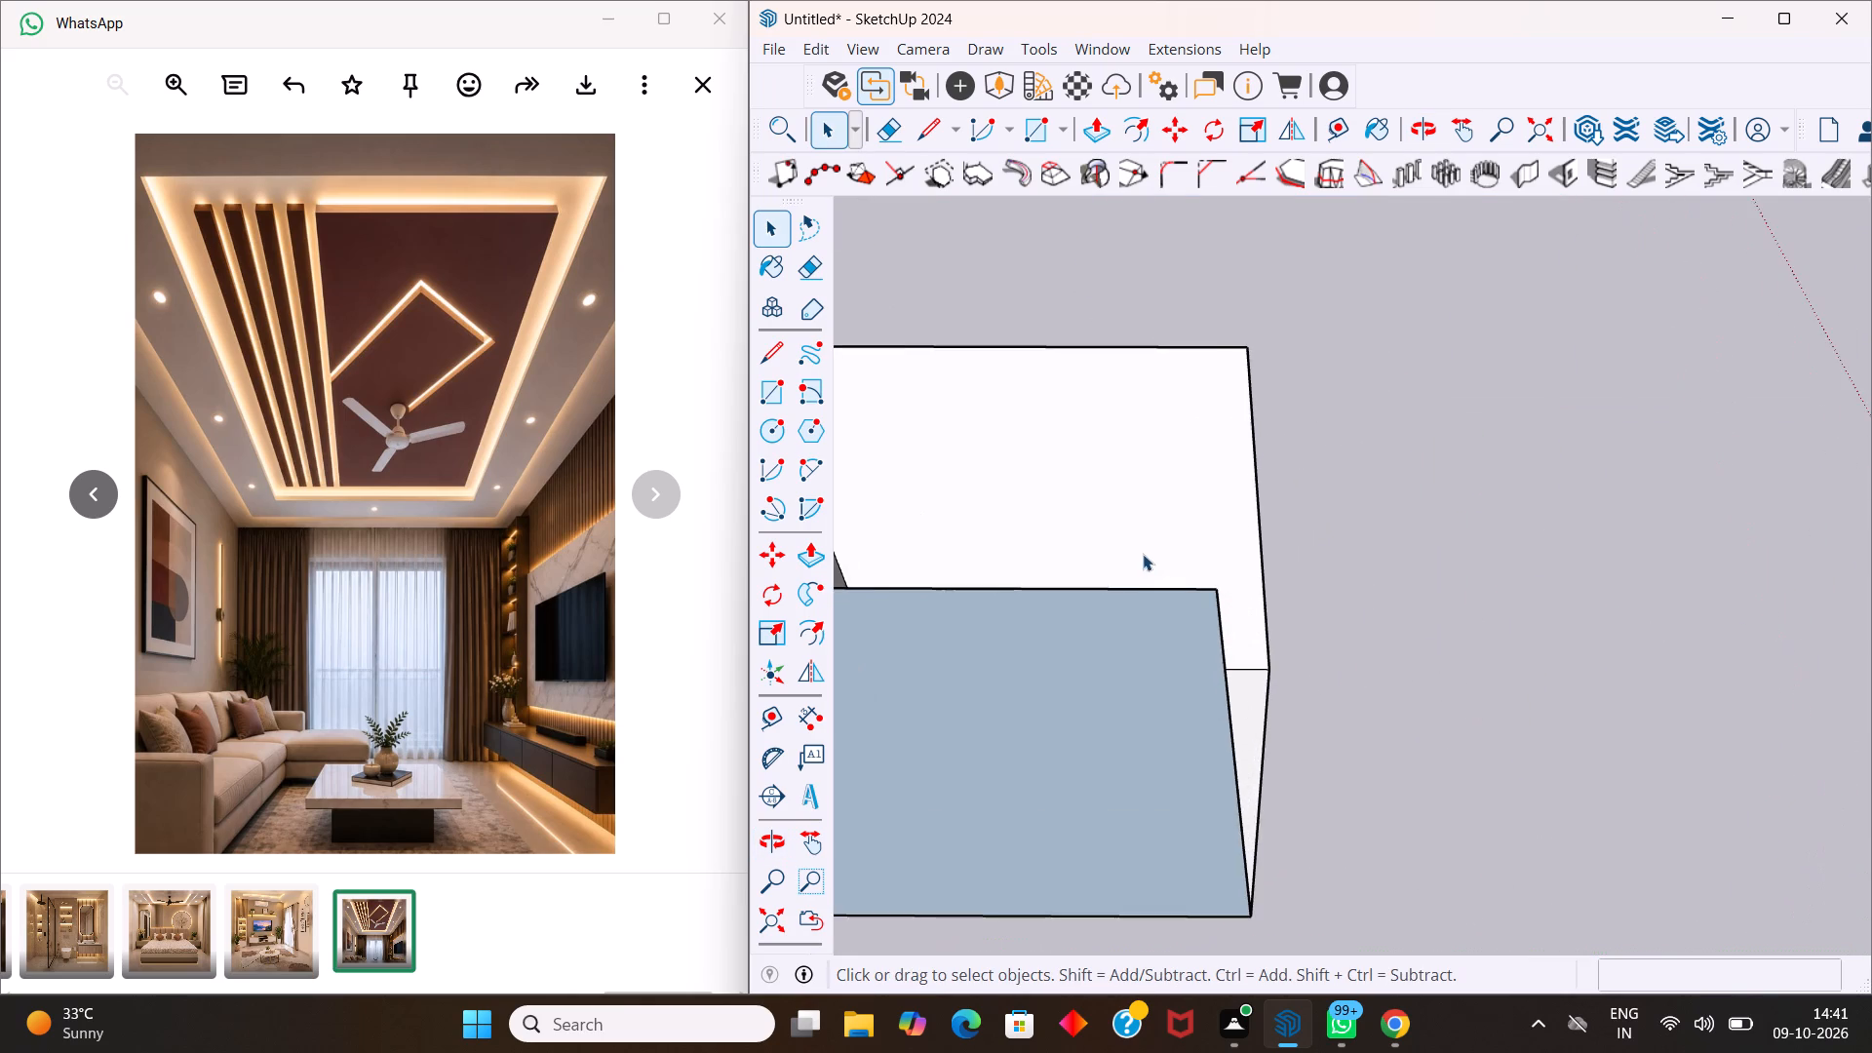
scroll(1143, 554, "down", 8)
middle_click_drag(1128, 537, 1071, 544)
scroll(1069, 473, "up", 5)
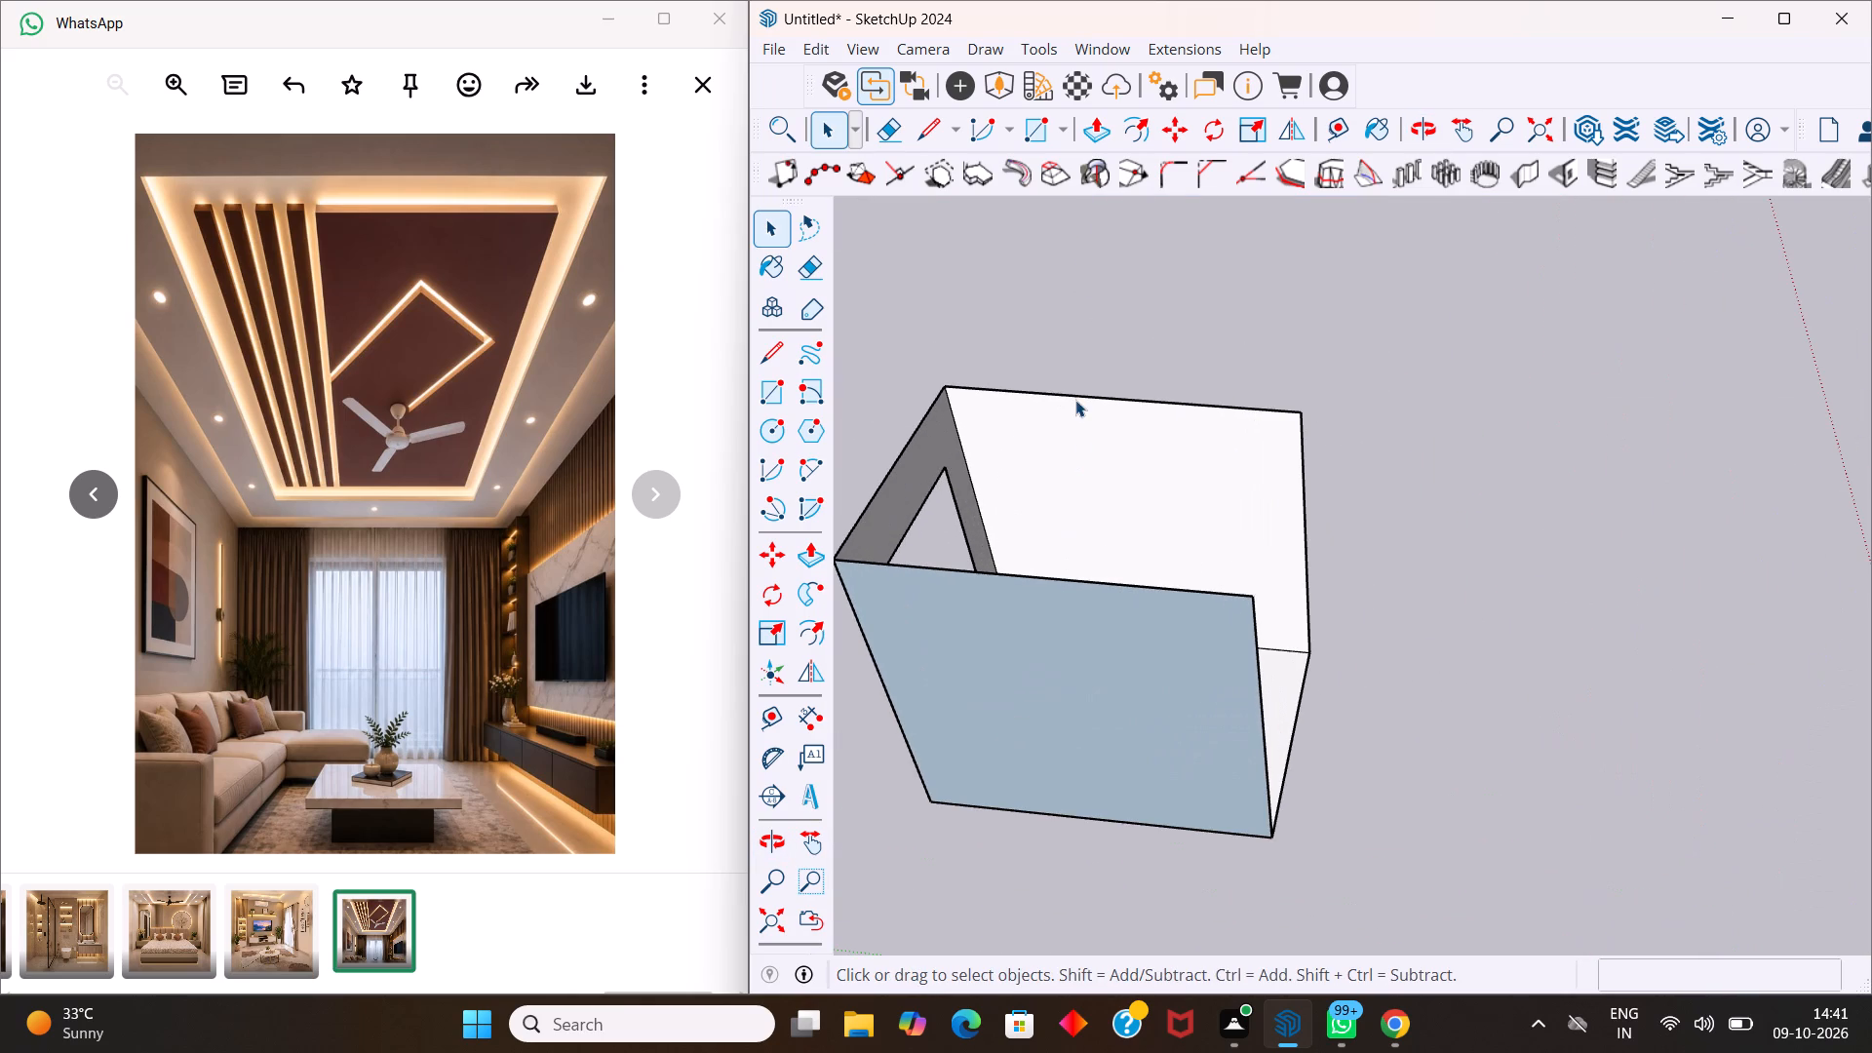
Open the copied shell for editing and copy the top edge of the side wall right of the doorway 1' downward.
left_click(1074, 391)
triple_click(1184, 485)
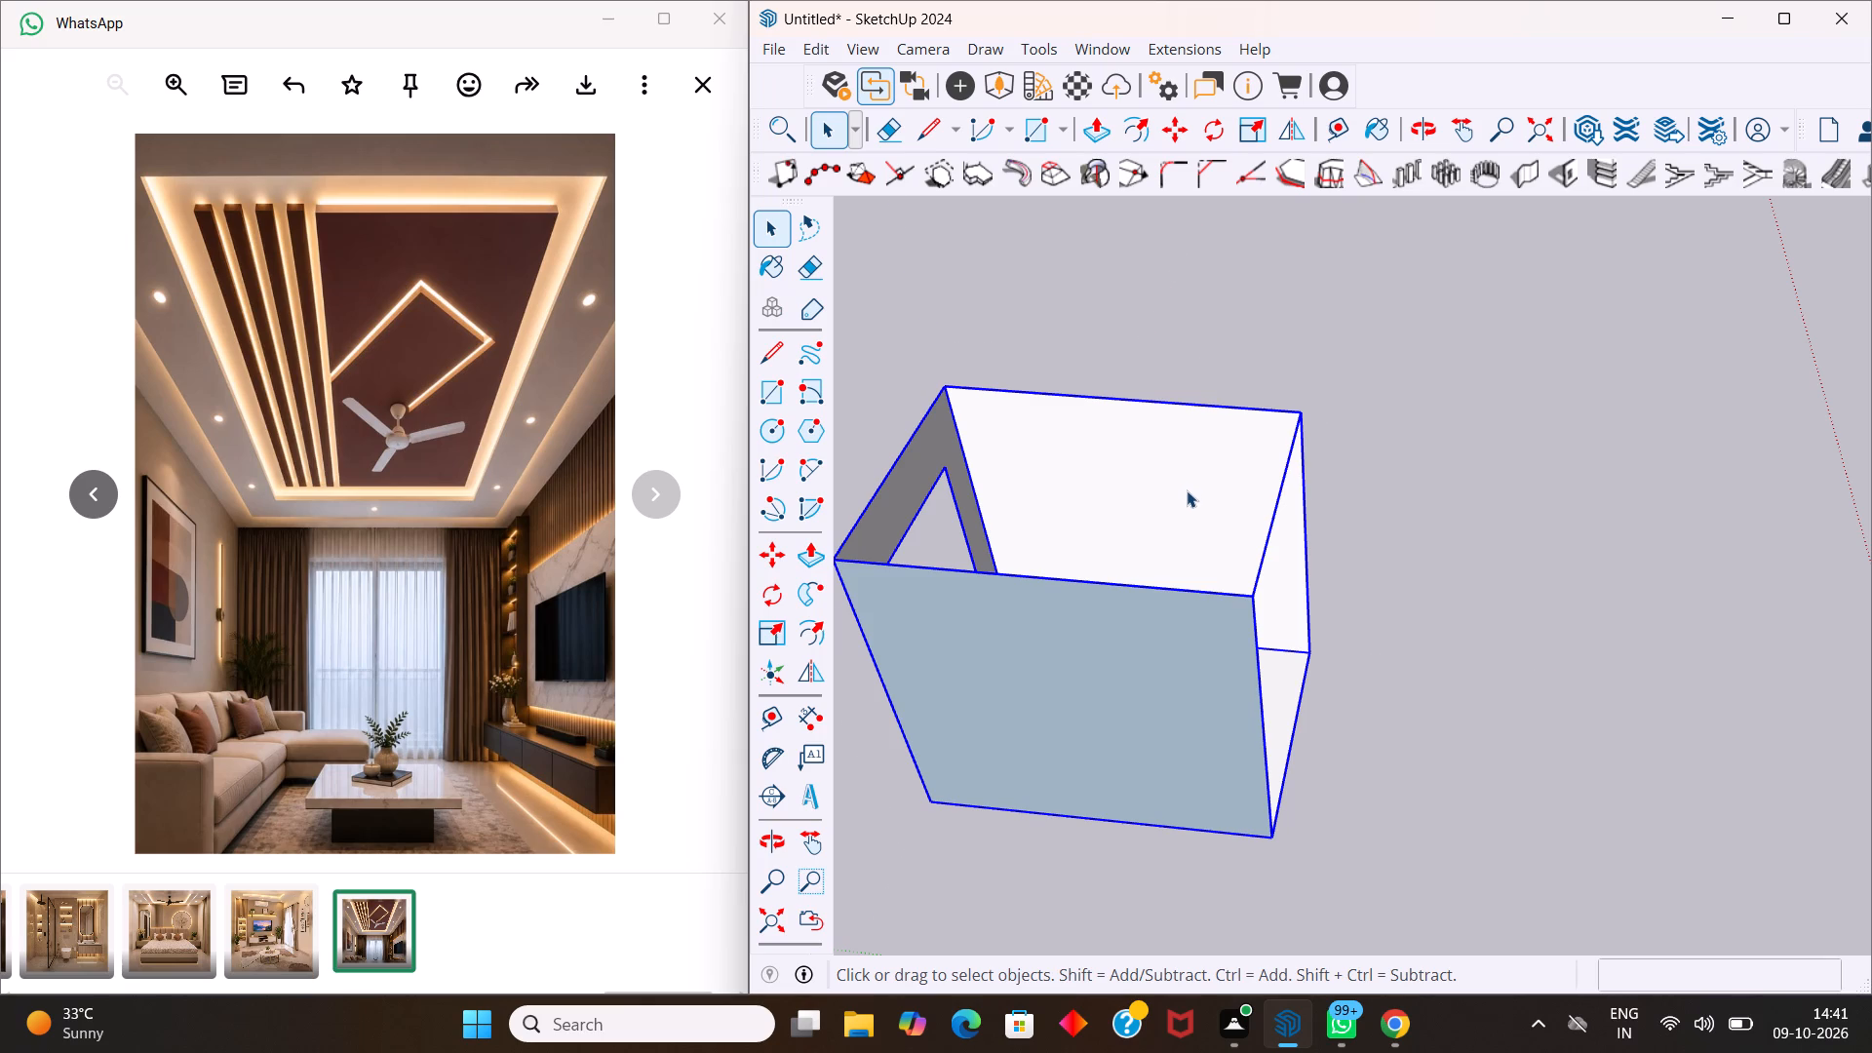
double_click(1187, 490)
left_click(1478, 506)
double_click(1281, 512)
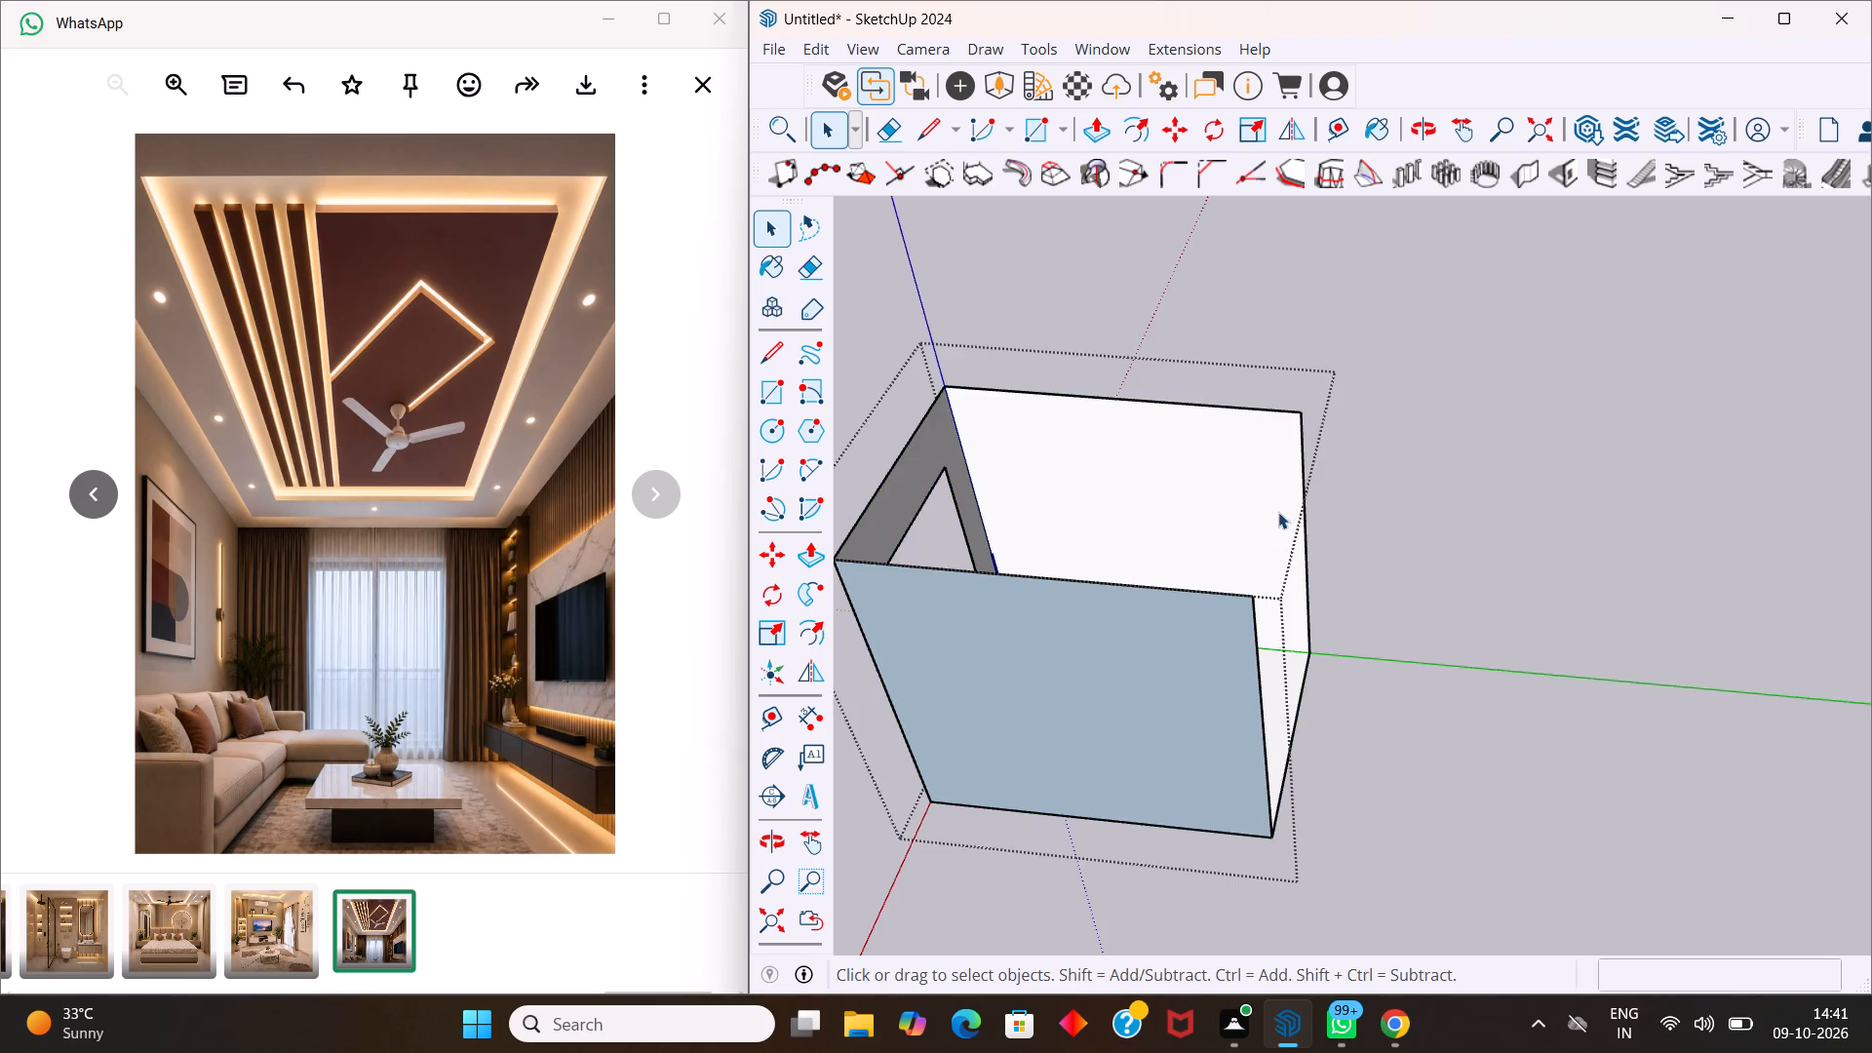
scroll(1215, 490, "up", 4)
scroll(1122, 376, "down", 3)
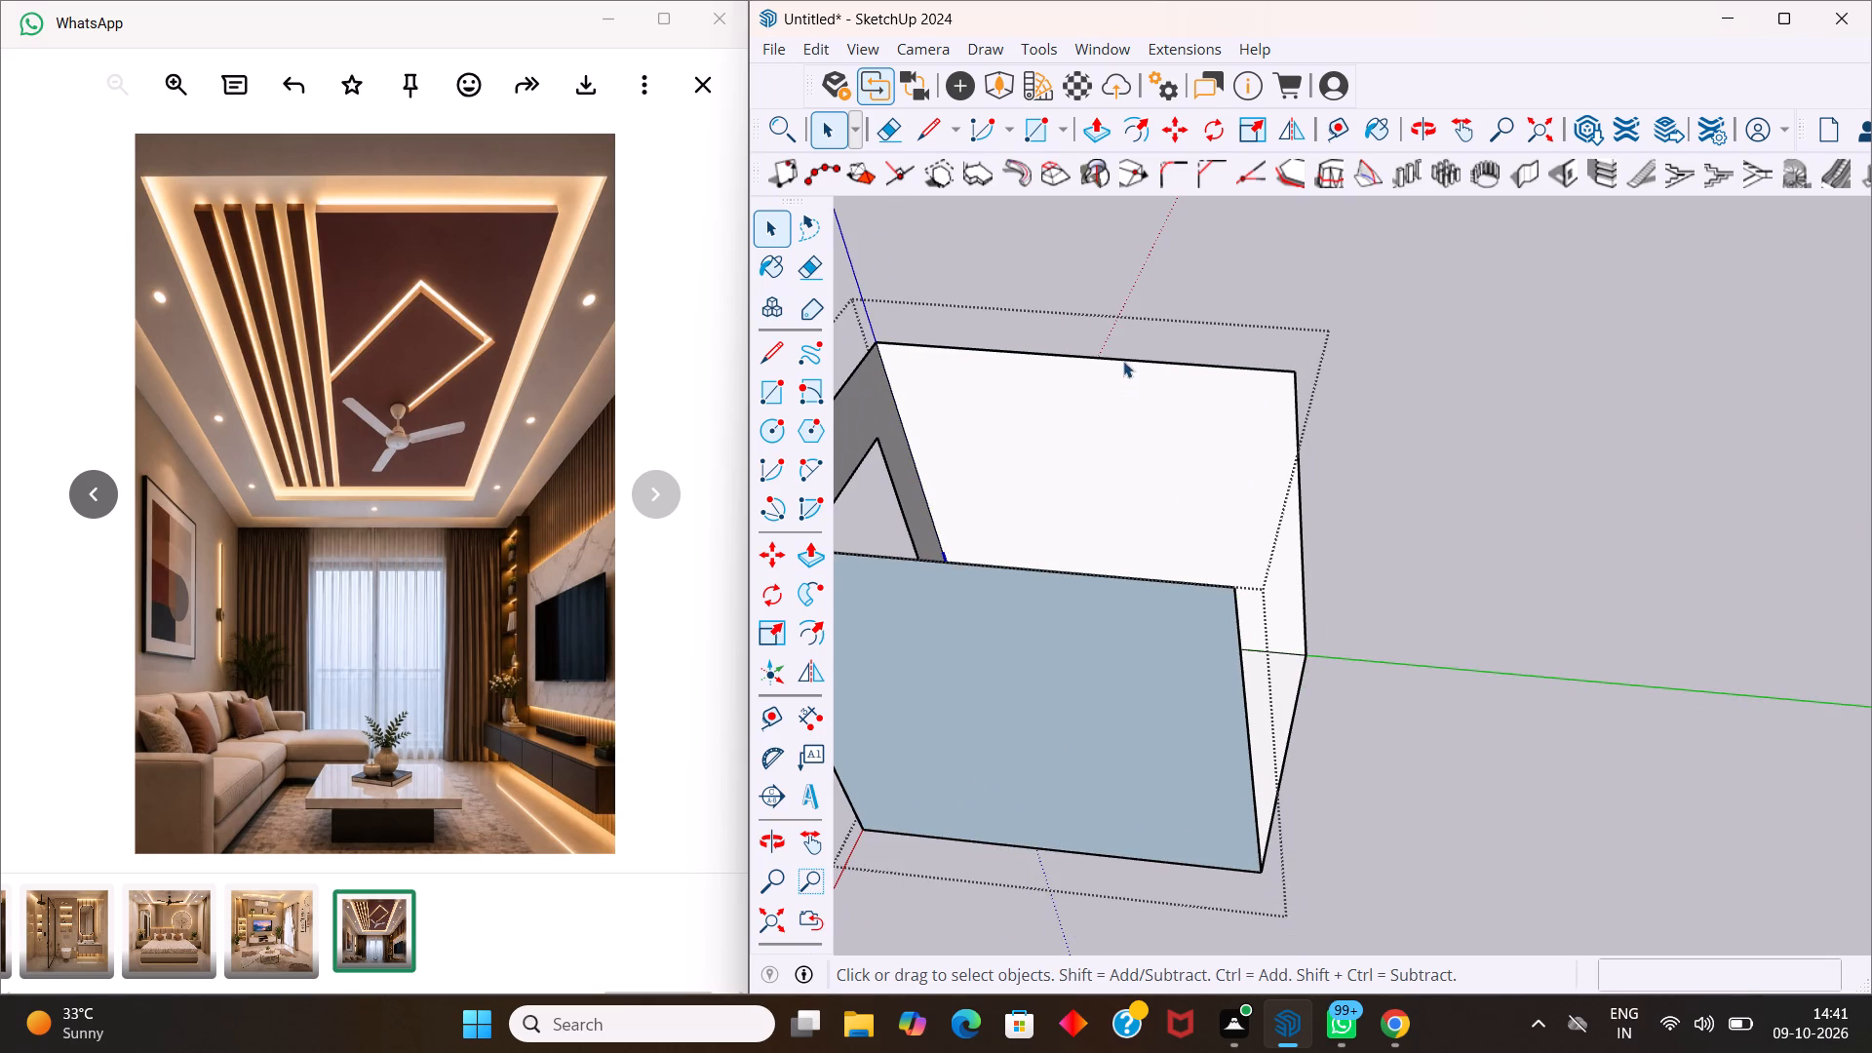
left_click(1123, 364)
left_click(1123, 362)
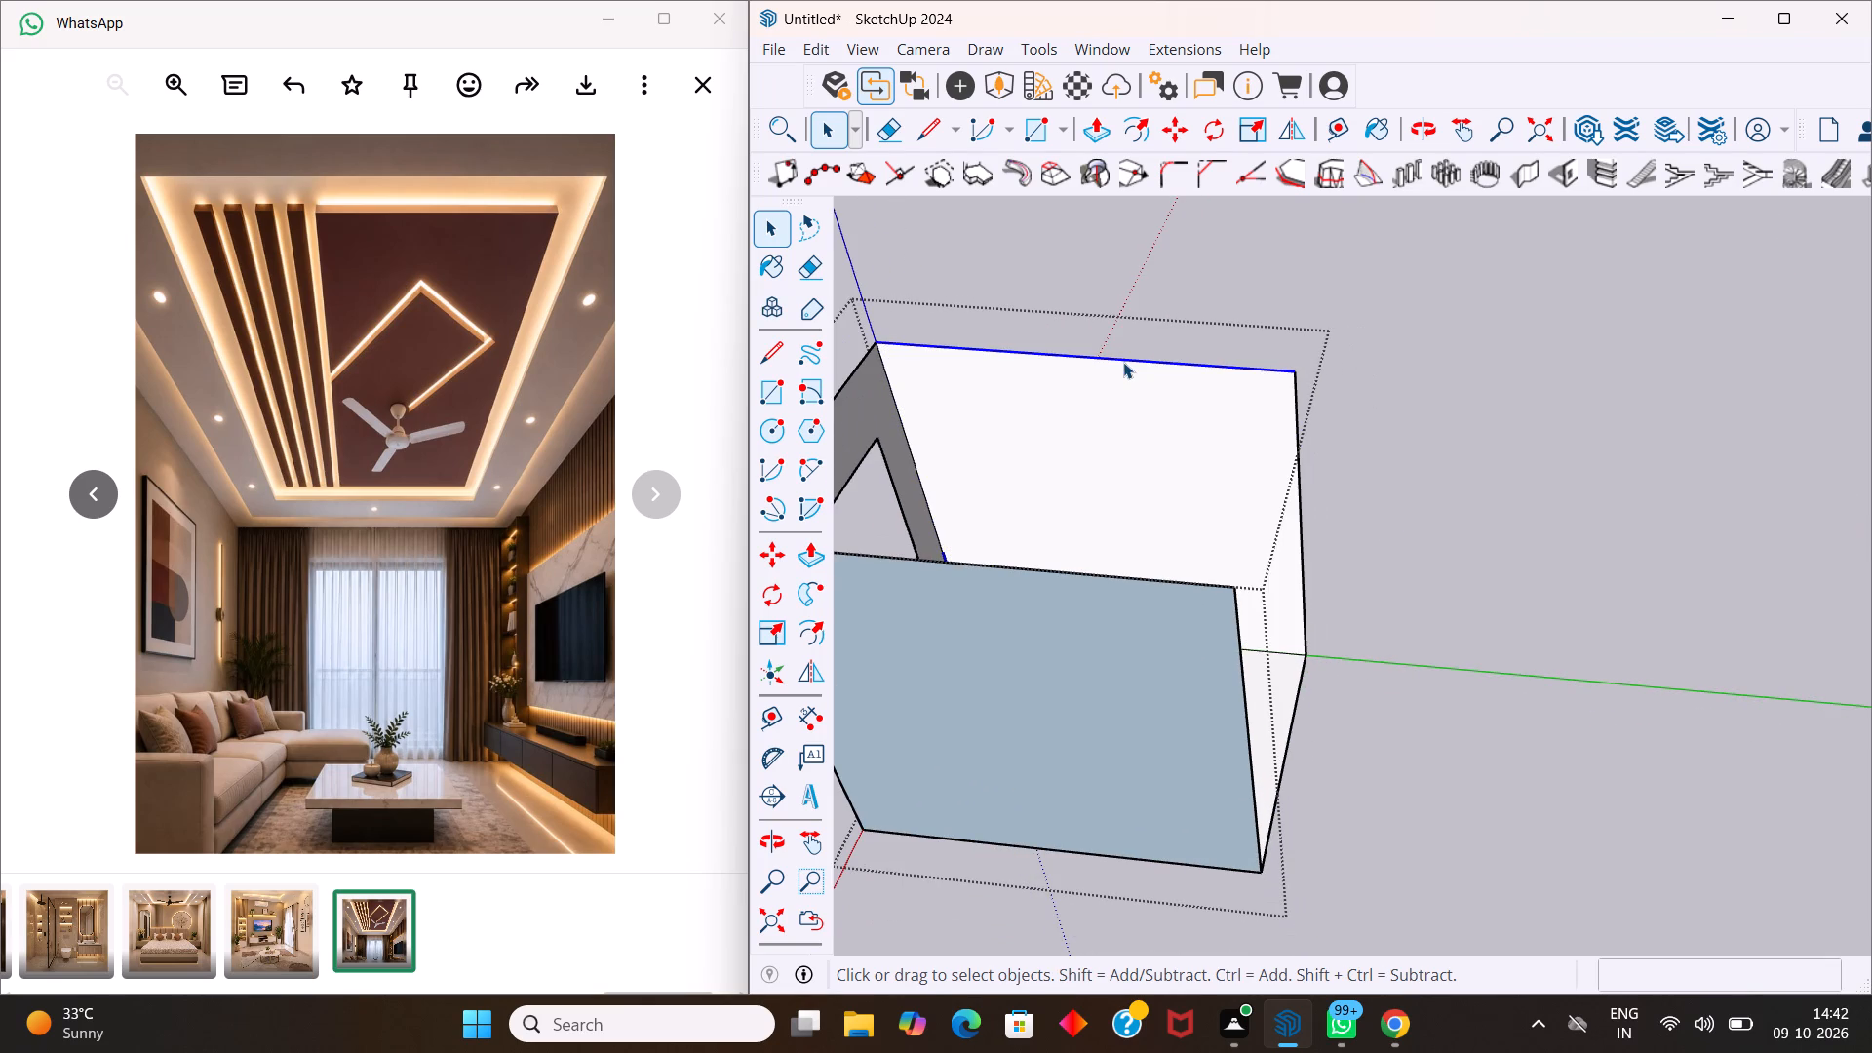
key("m")
left_click(1123, 362)
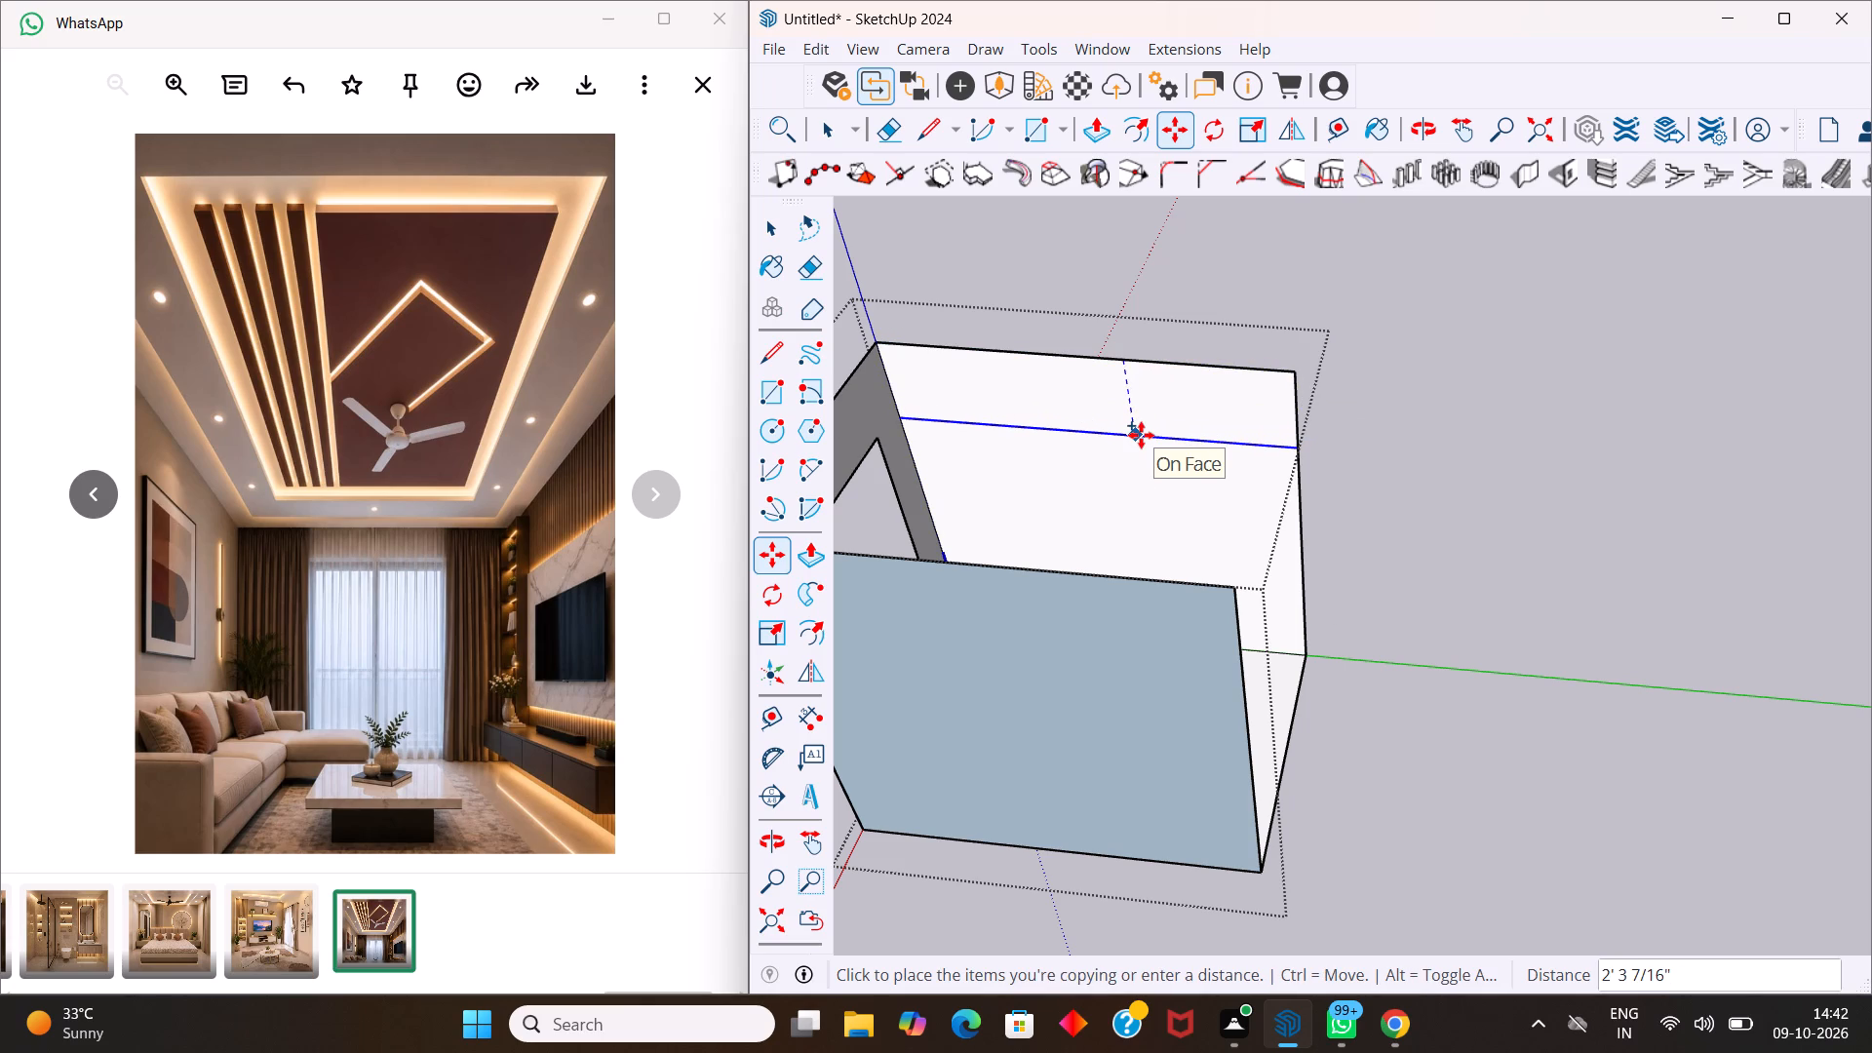
type("1'")
key("Return")
key("space")
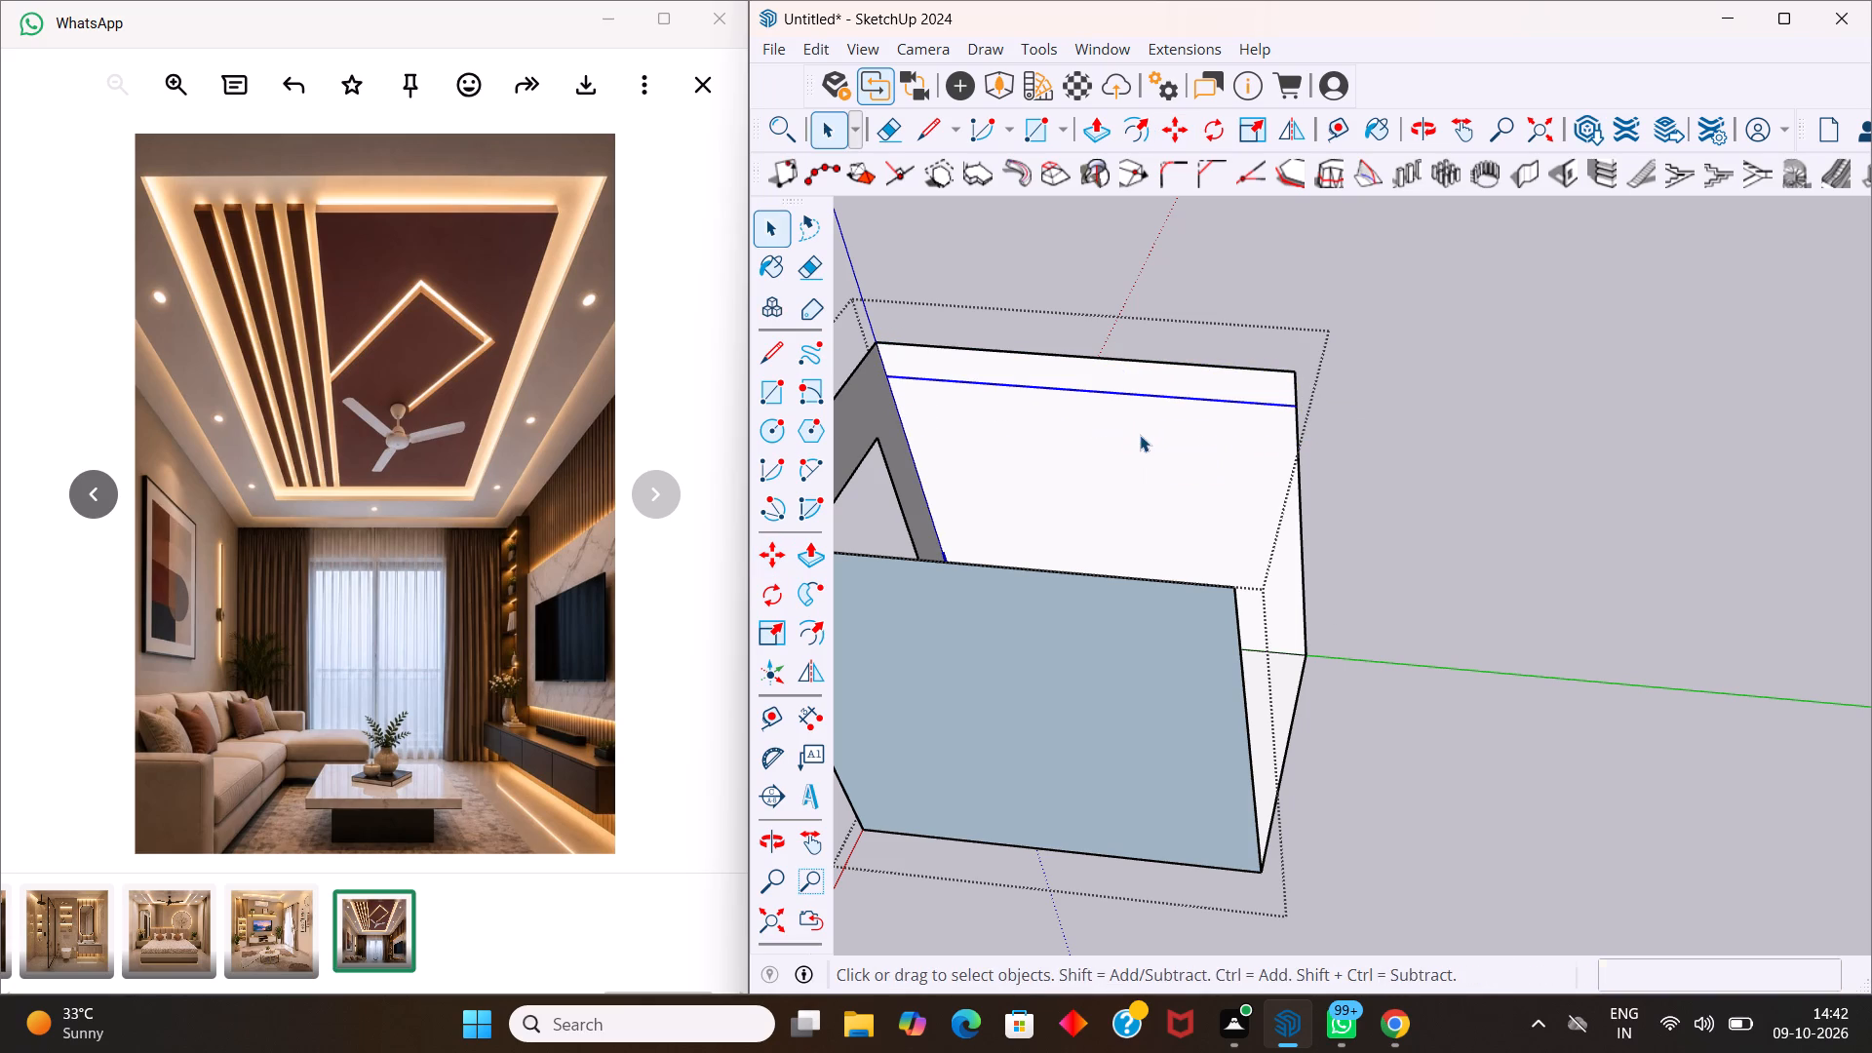
Copy that side wall's vertical corner edge below the new line 10' 6" to its far end, dividing the span into 57 equal strips.
middle_click_drag(1136, 432, 849, 326)
scroll(1027, 343, "up", 3)
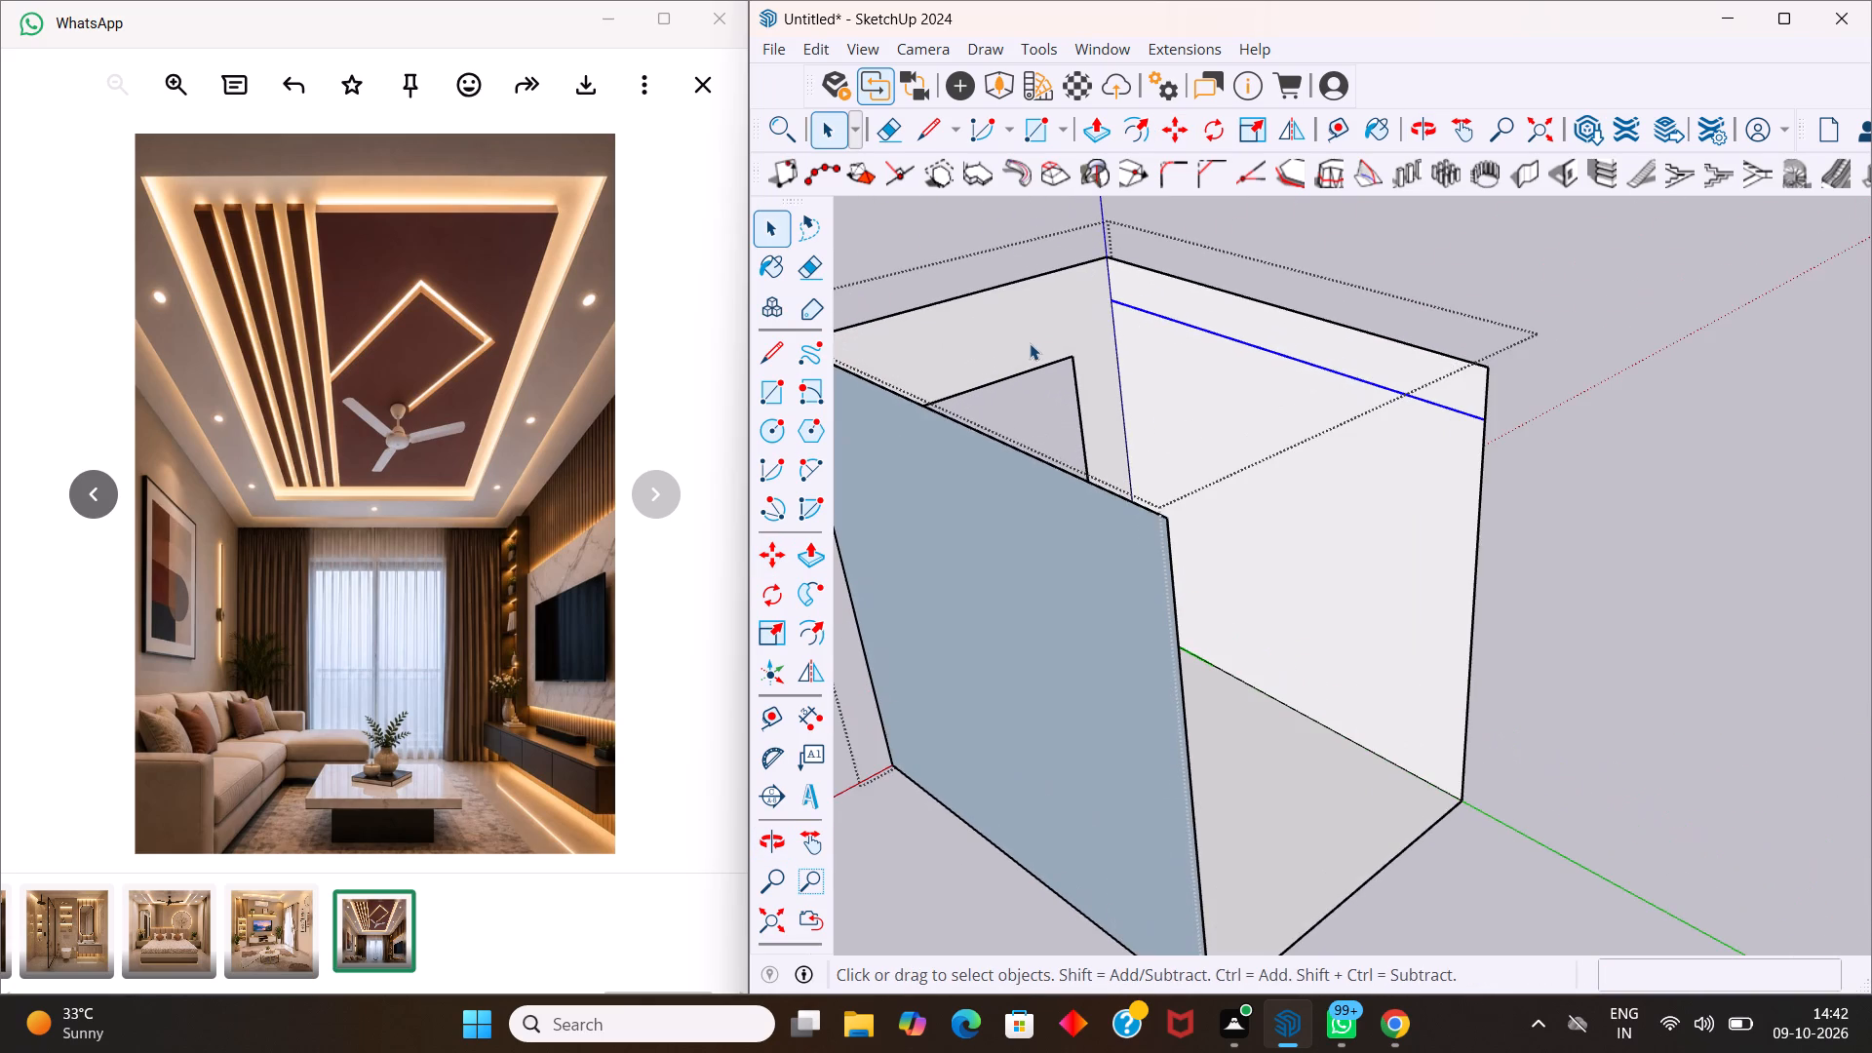
scroll(1033, 343, "up", 2)
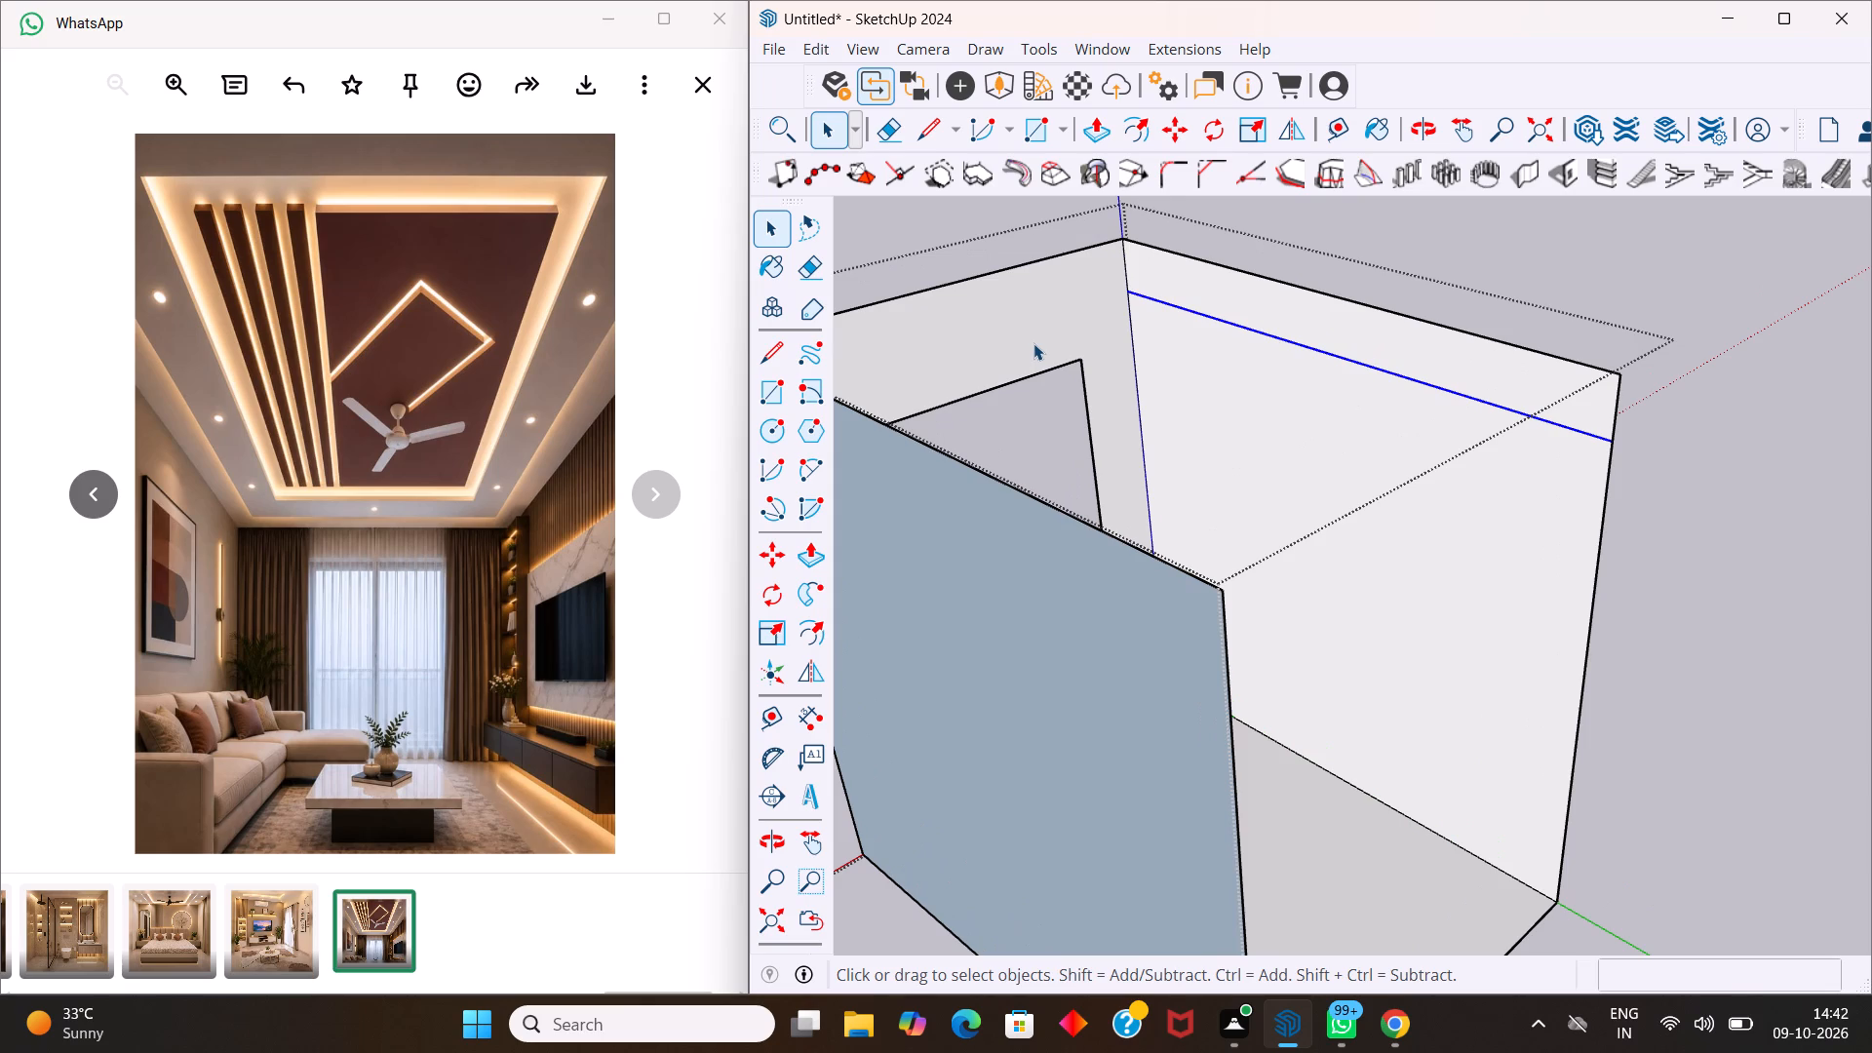
scroll(1080, 357, "up", 2)
middle_click_drag(1080, 357, 1236, 356)
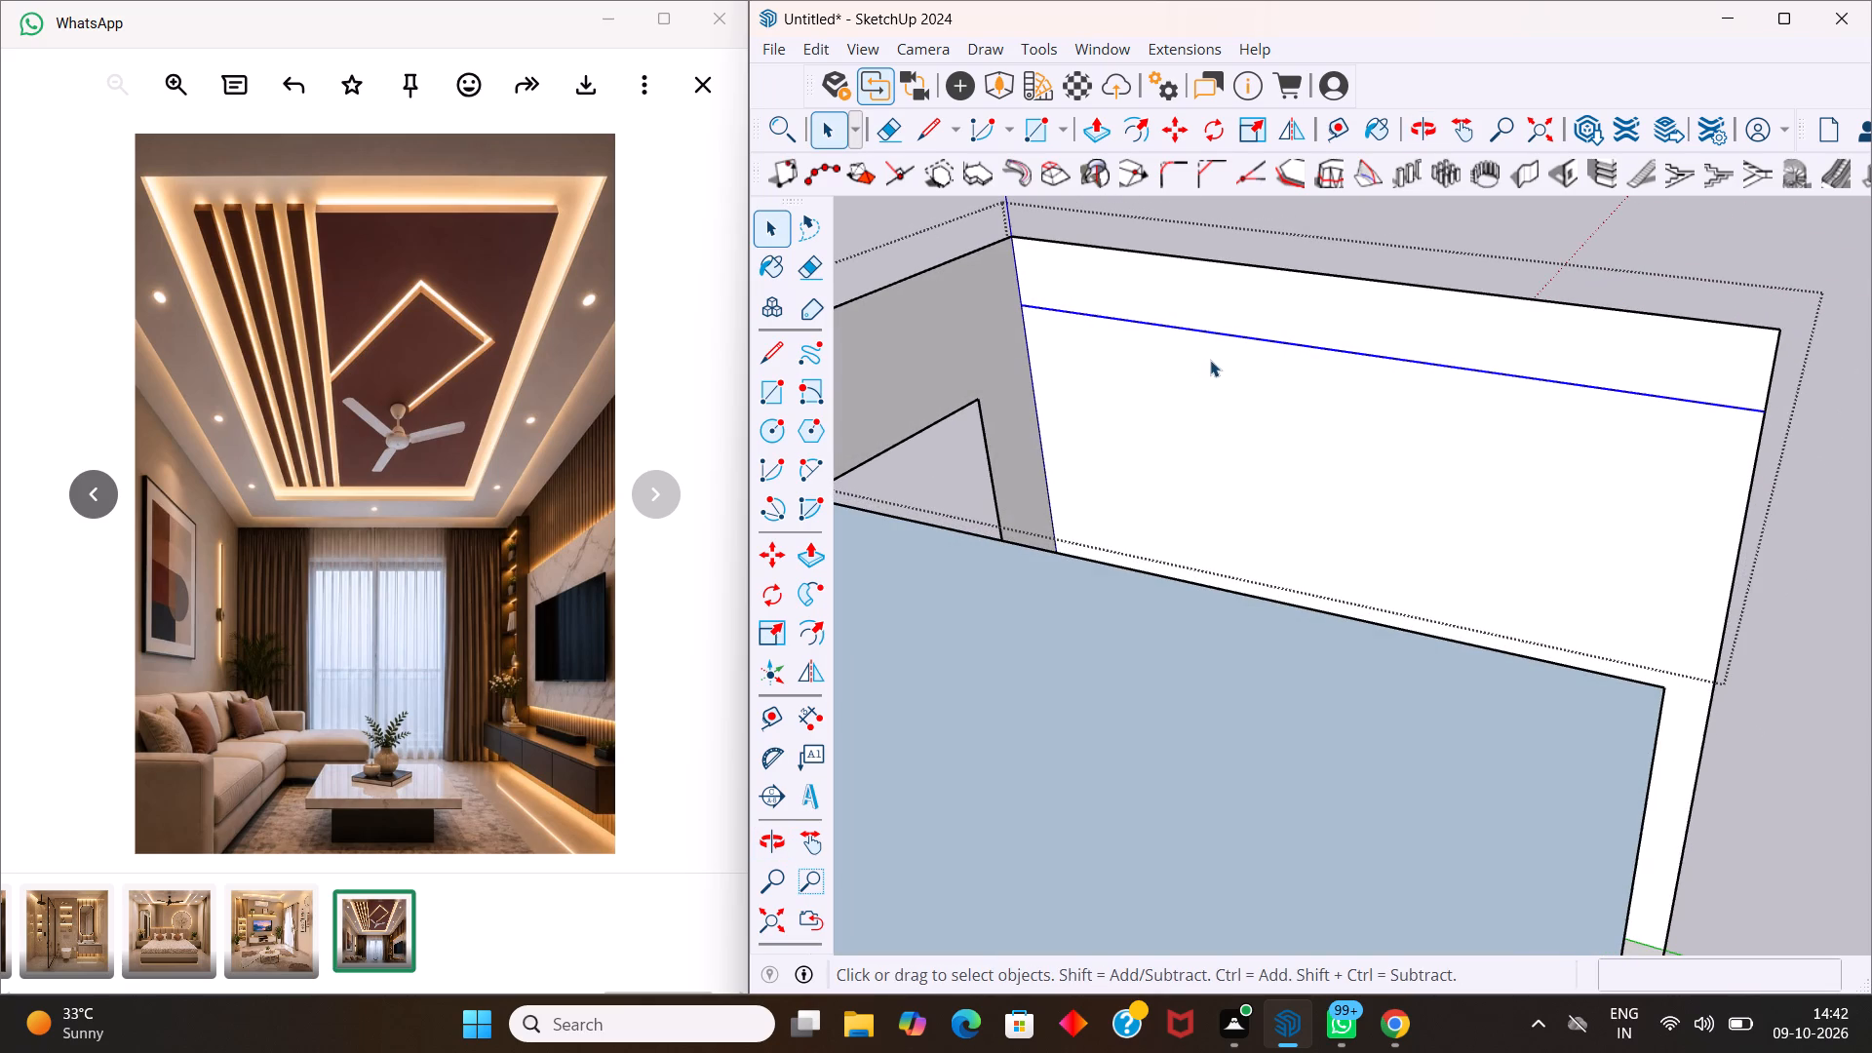
middle_click_drag(1292, 380, 1406, 397)
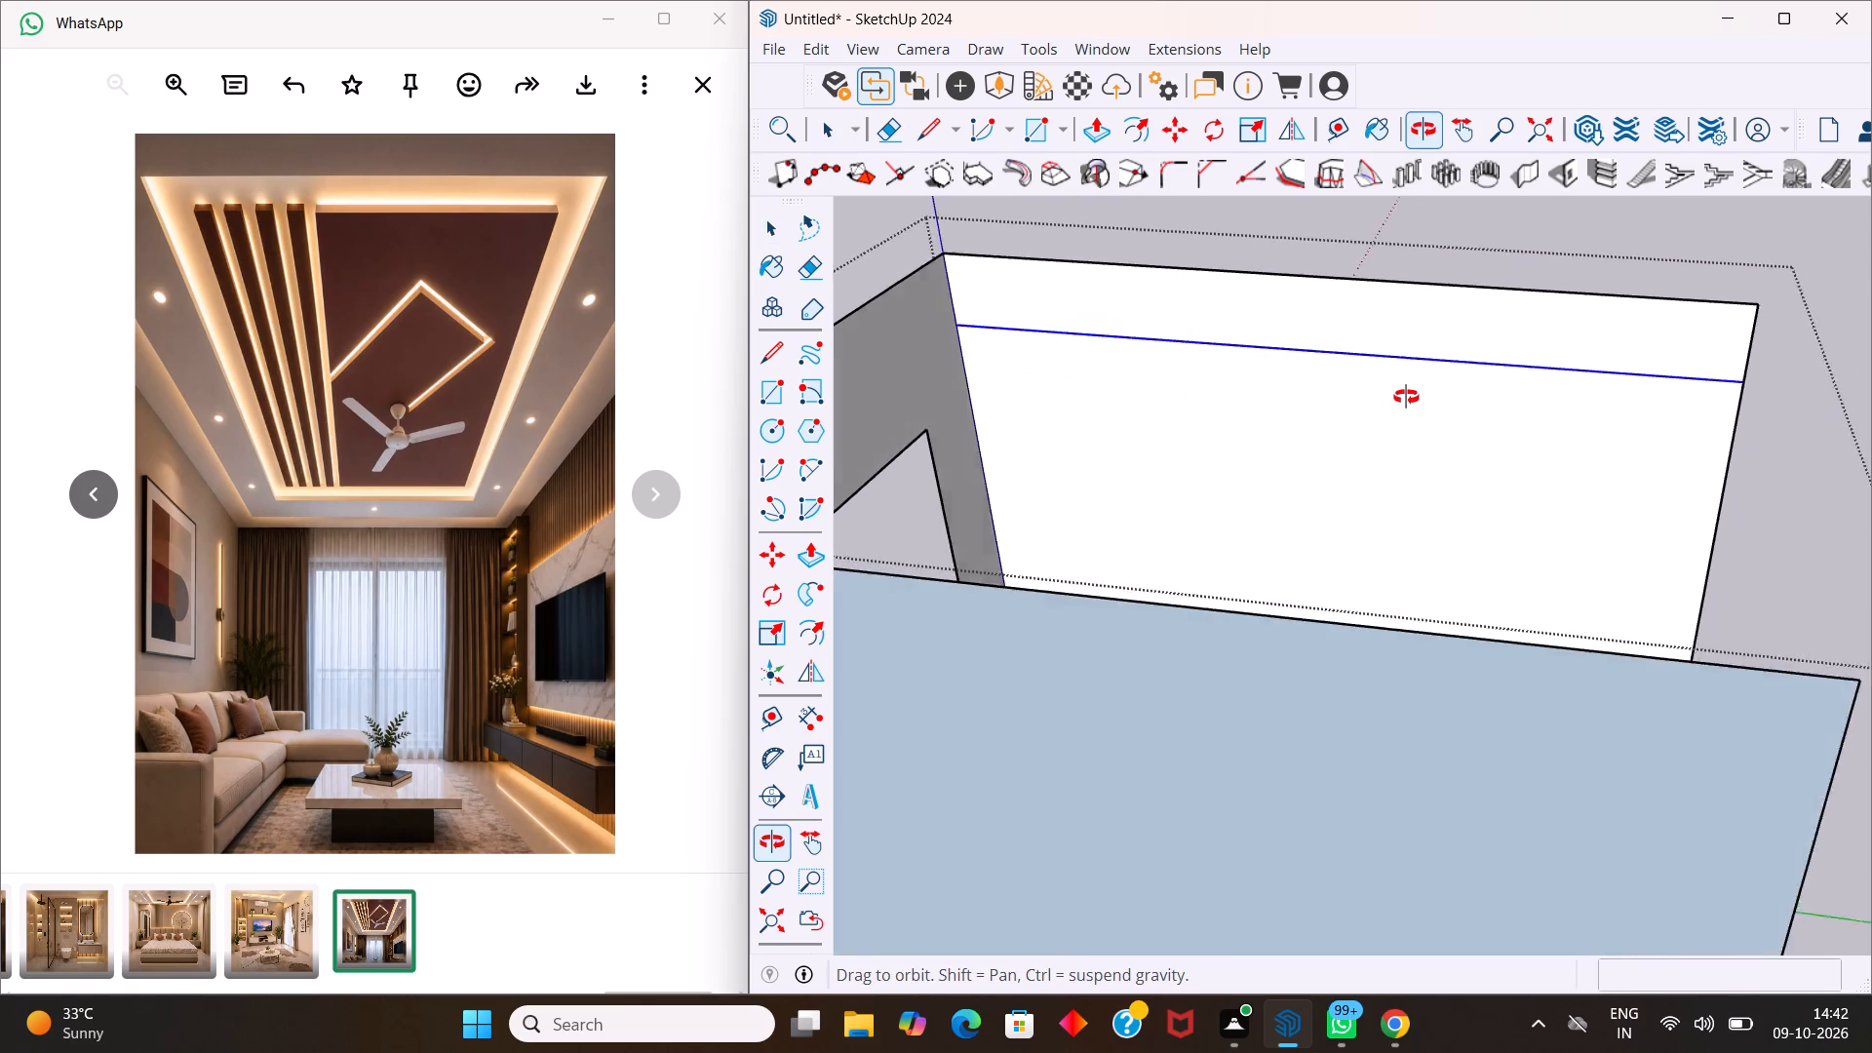
middle_click_drag(1406, 397, 1427, 402)
scroll(1378, 406, "up", 1)
middle_click_drag(1378, 406, 1385, 428)
scroll(1371, 419, "down", 2)
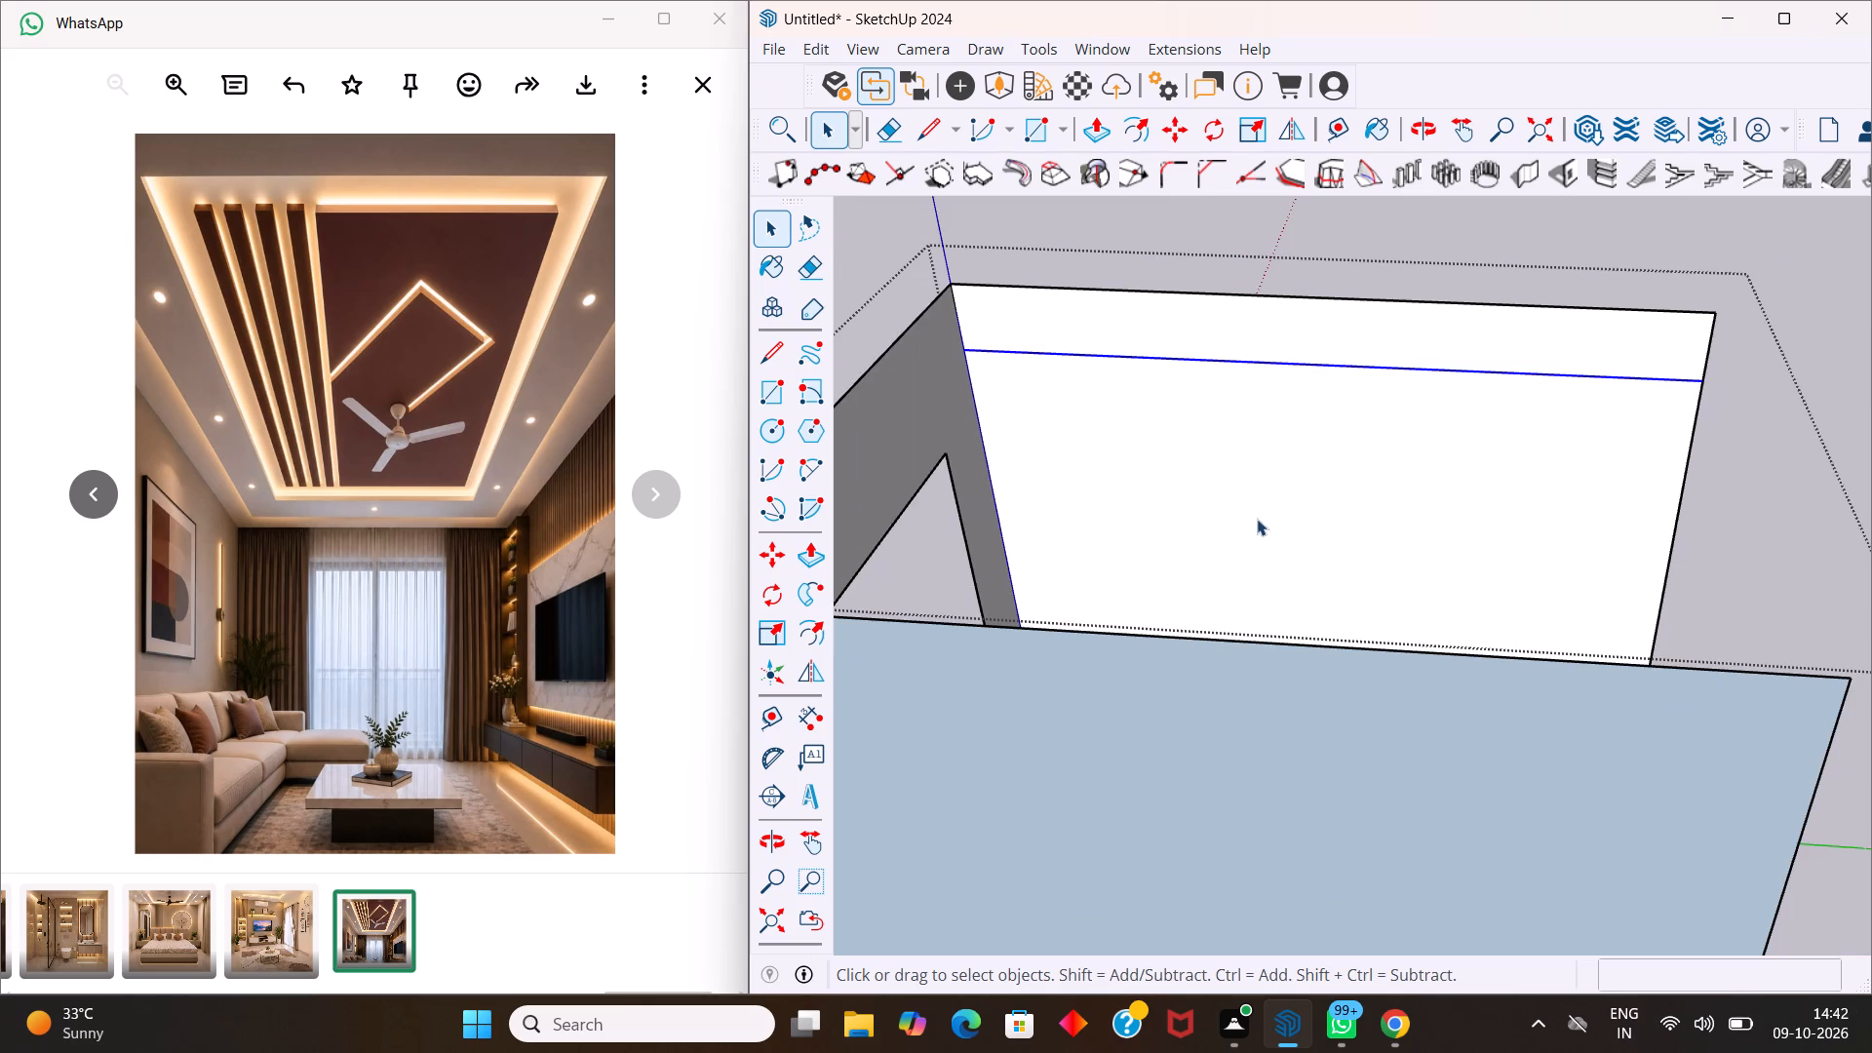
left_click(990, 462)
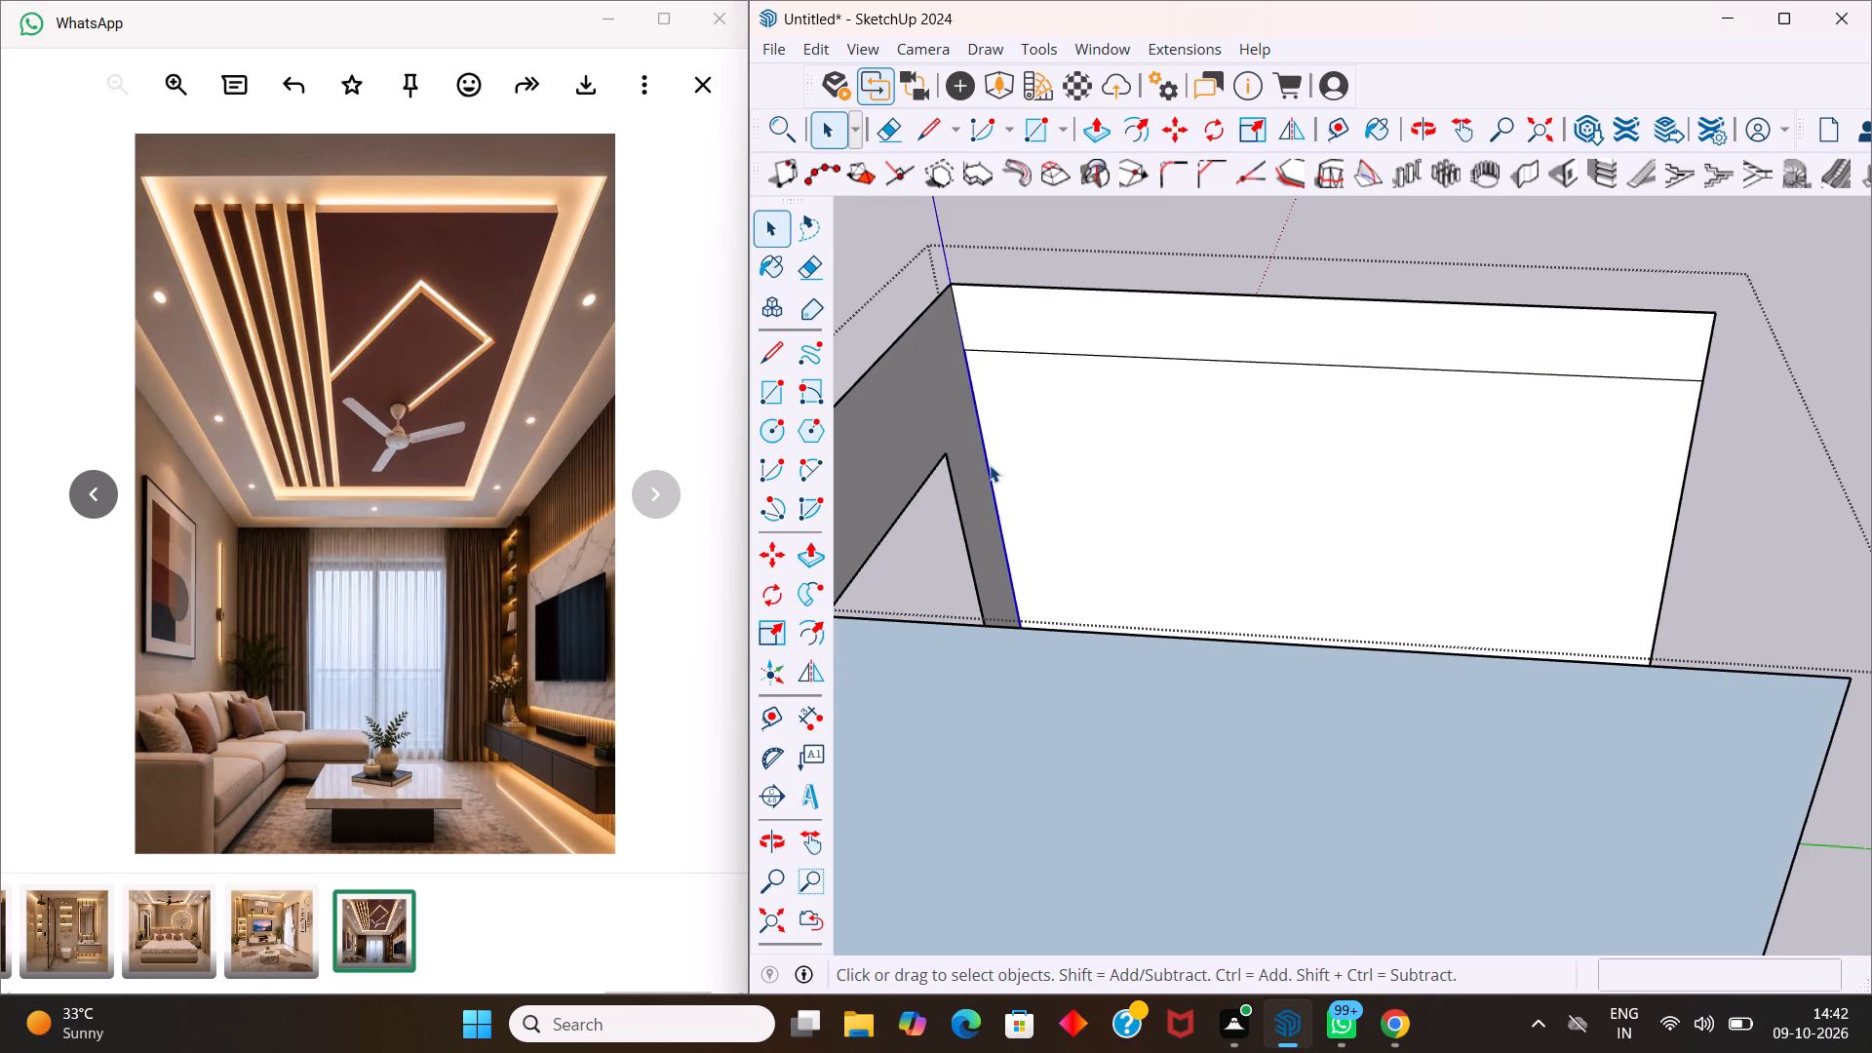
key("m")
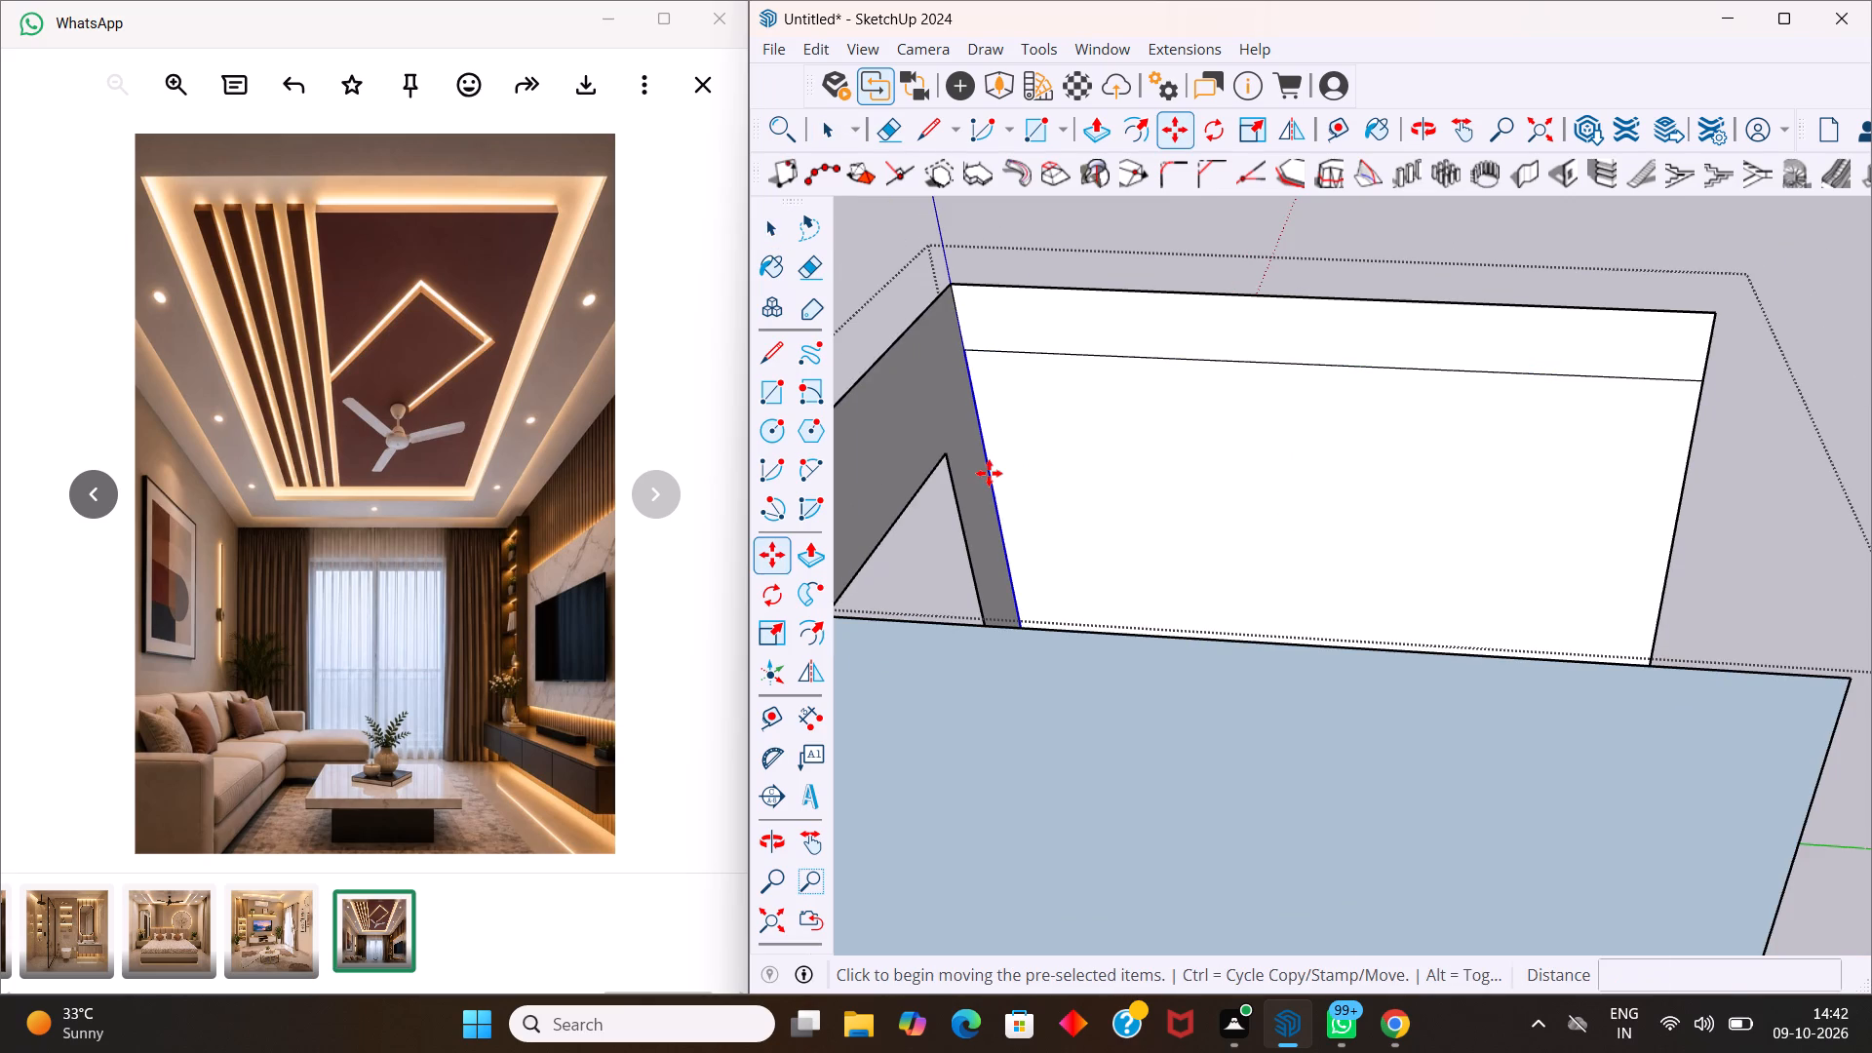
left_click(989, 473)
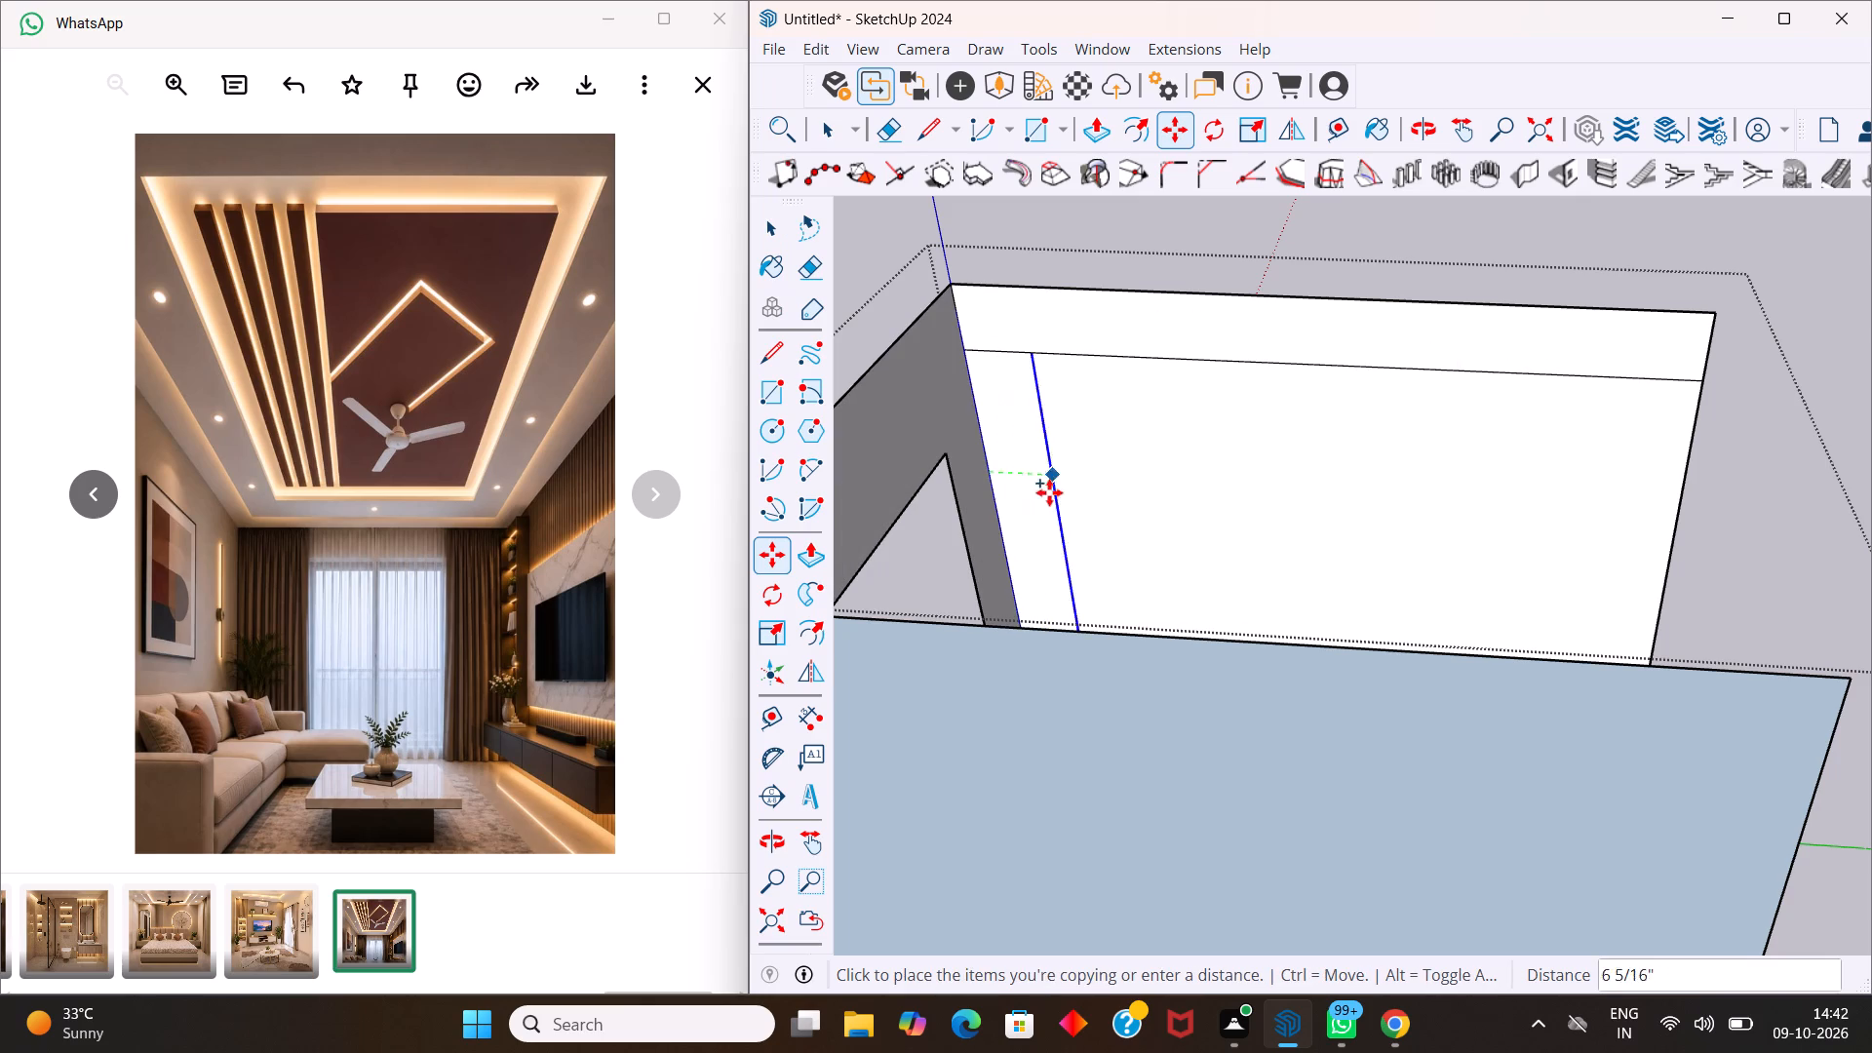
left_click(1675, 495)
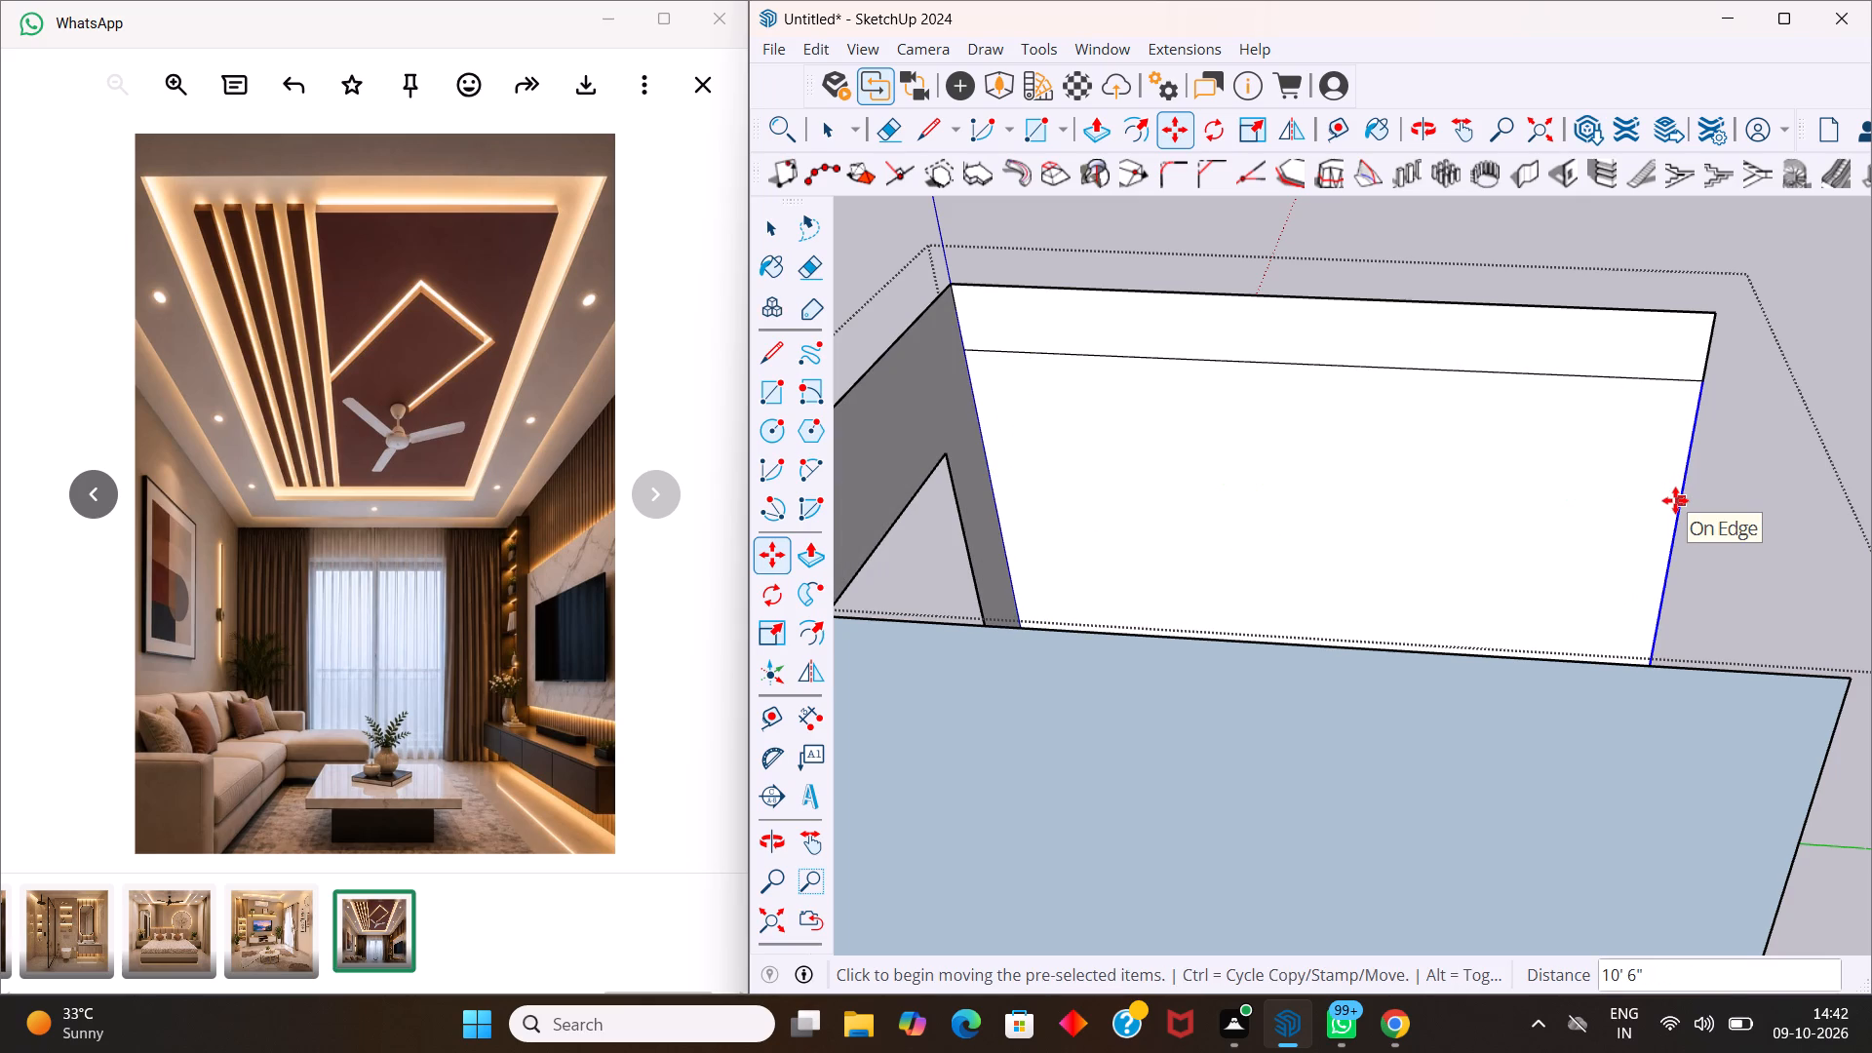
key("slash")
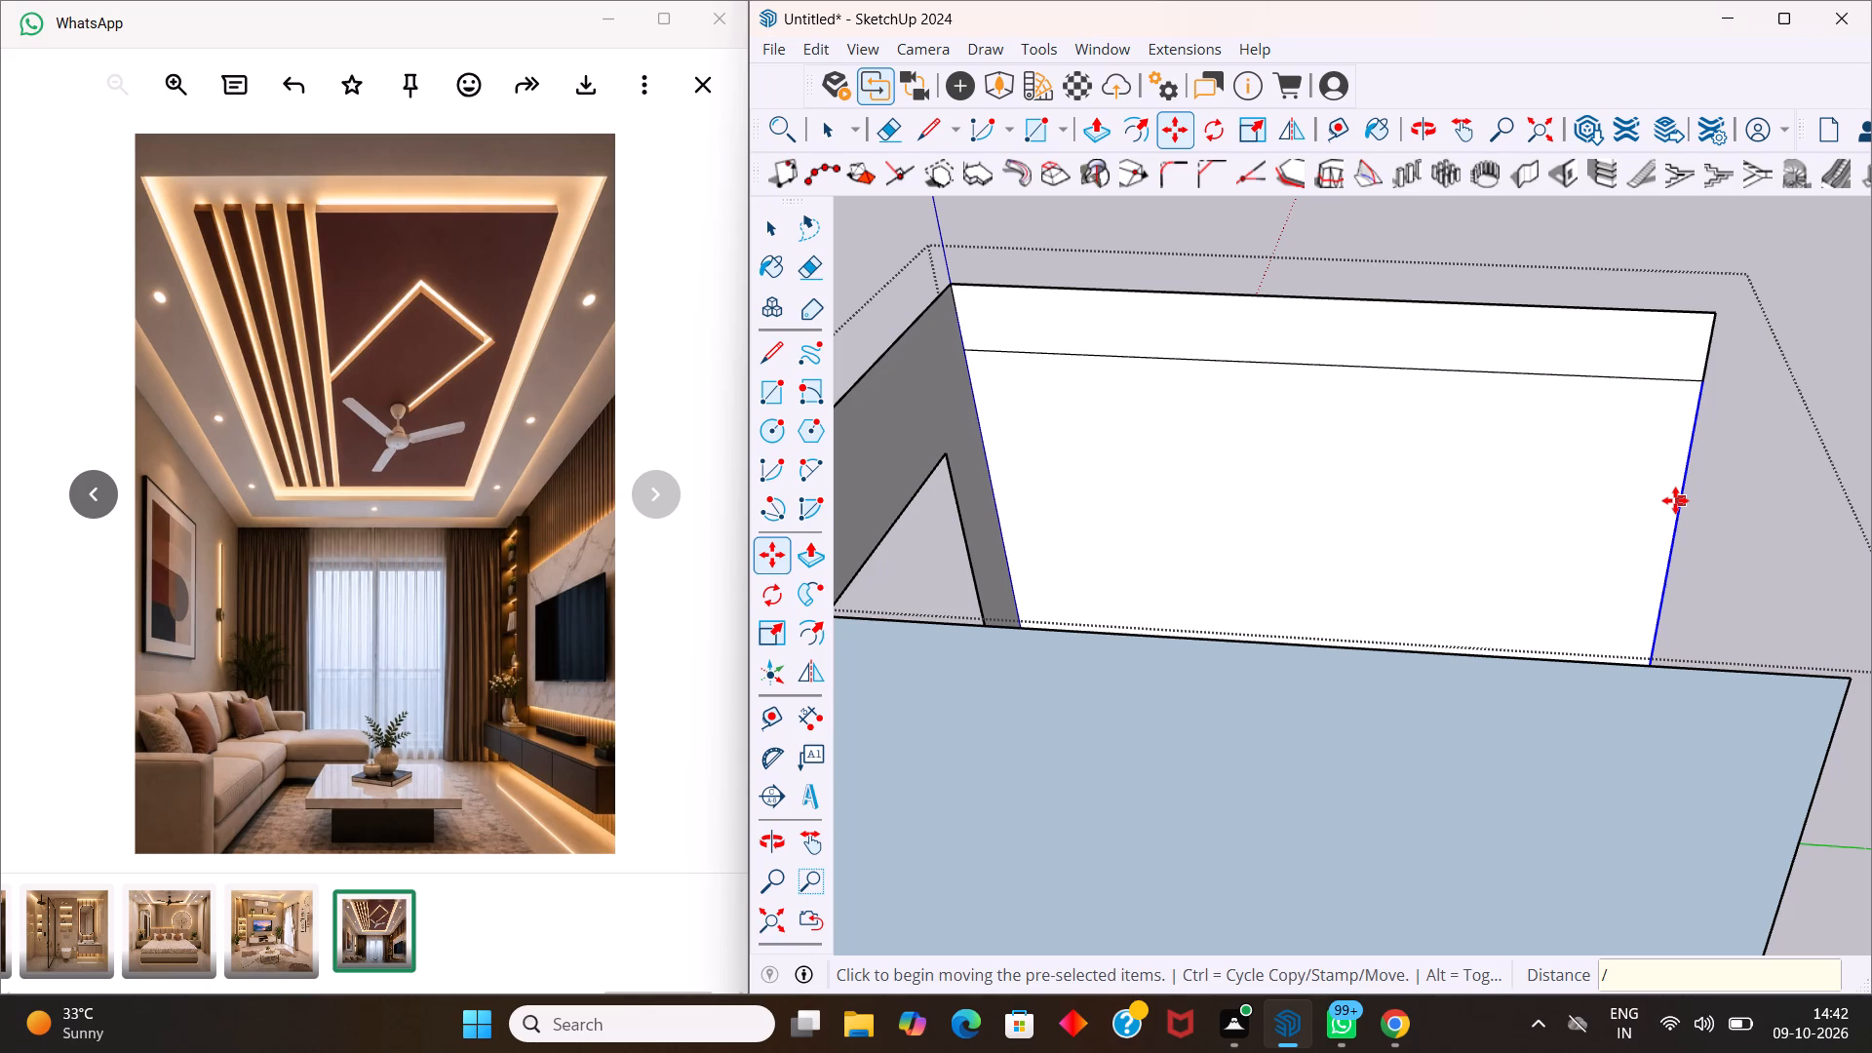
type("57")
key("Return")
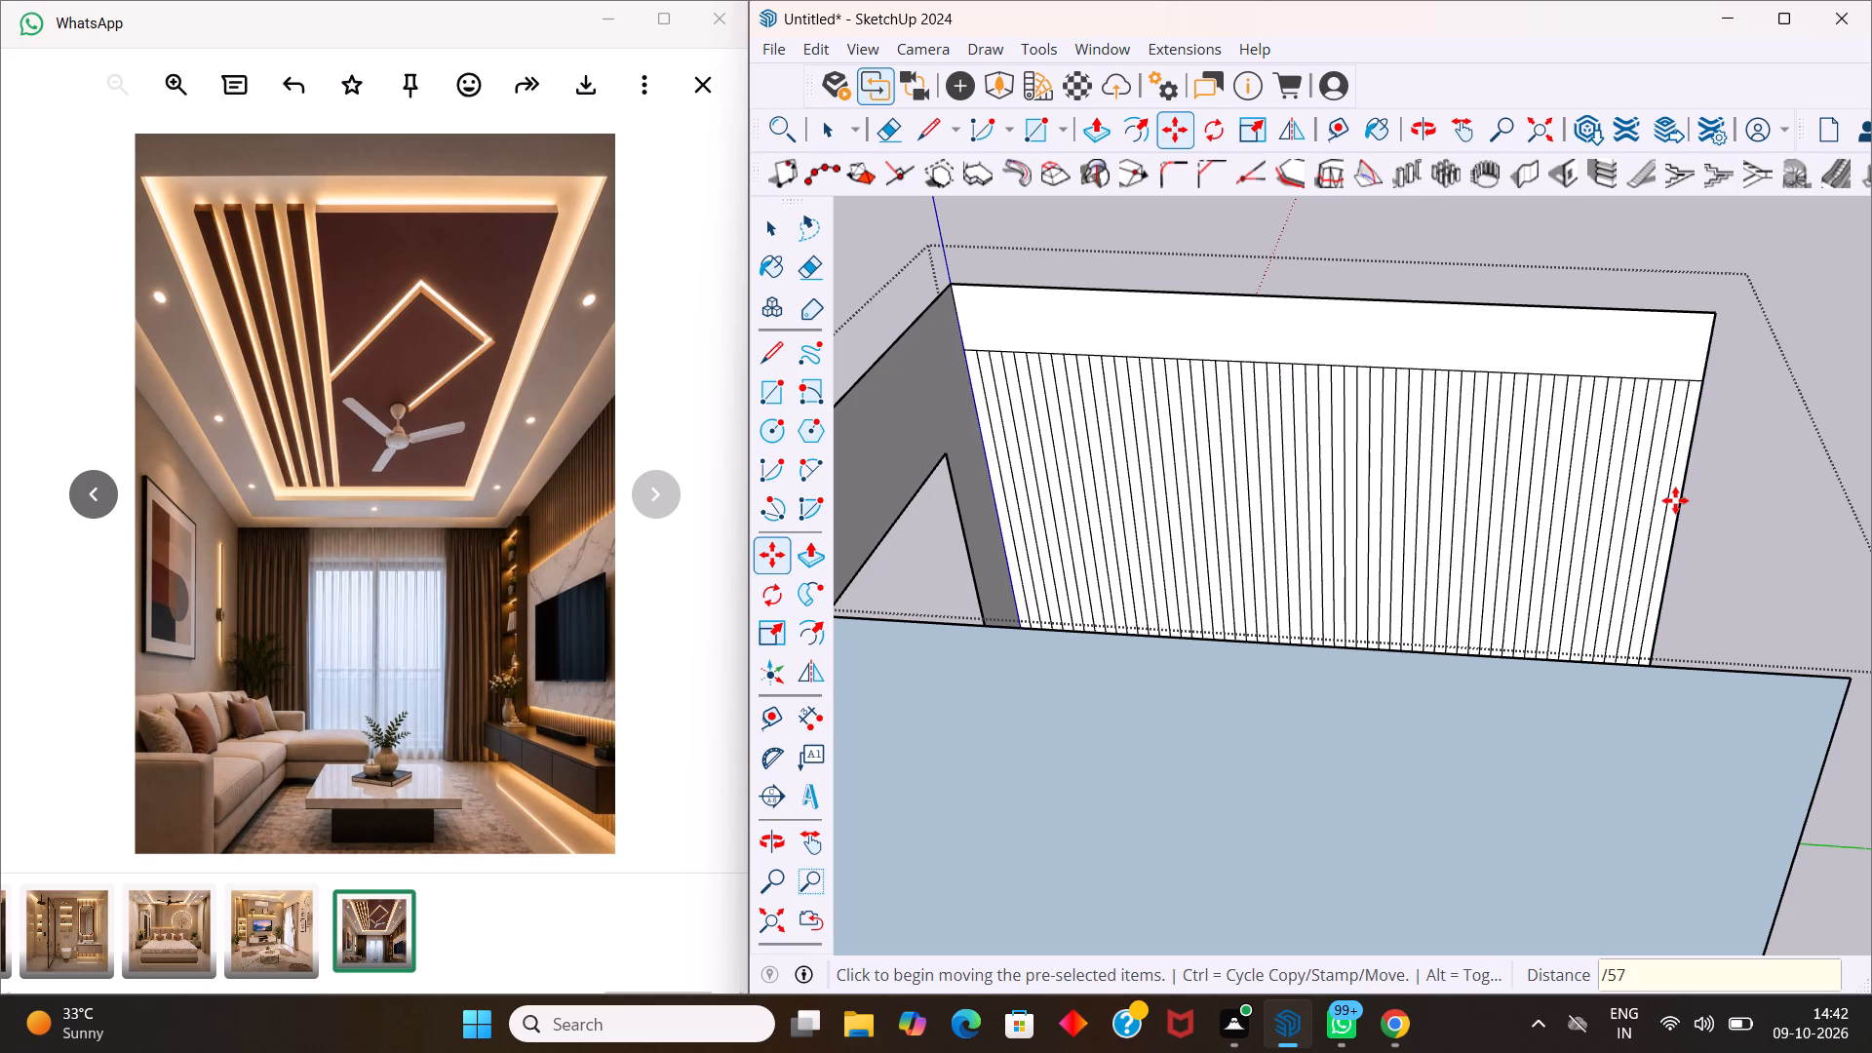
key("space")
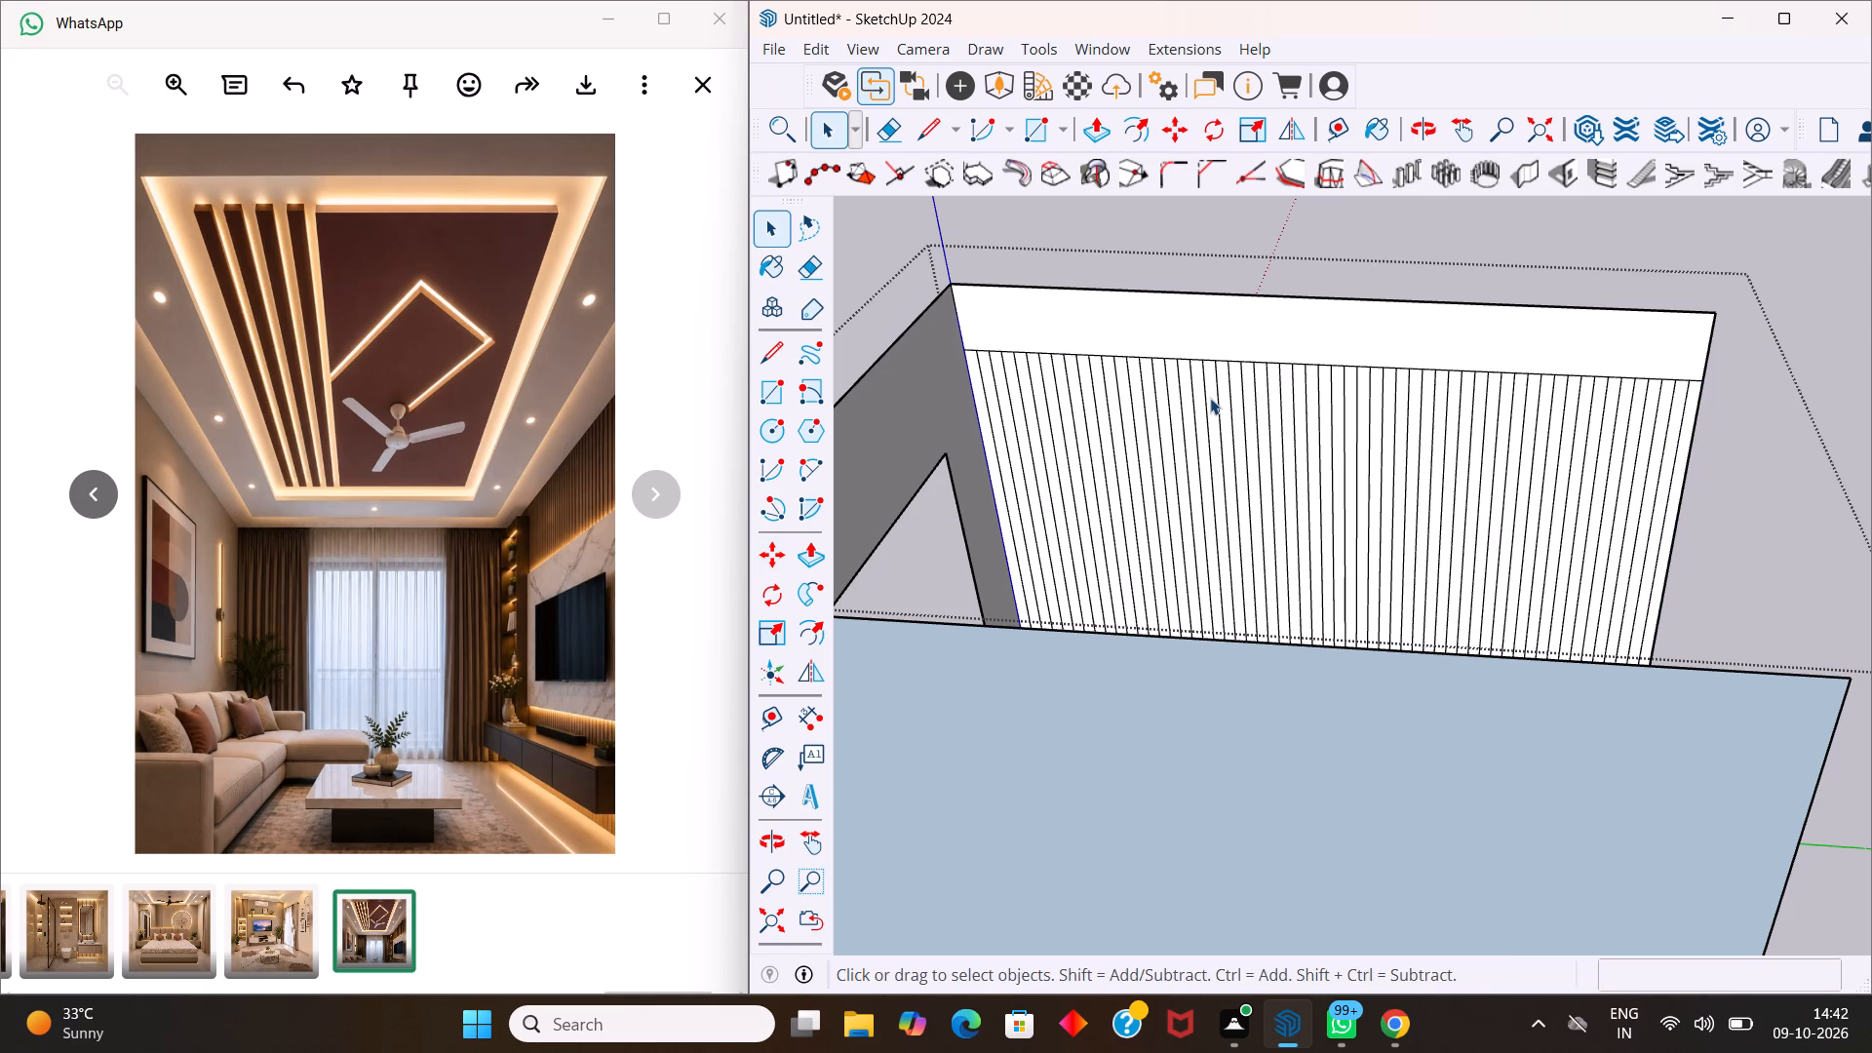
scroll(1205, 530, "down", 2)
middle_click_drag(1199, 543, 1203, 618)
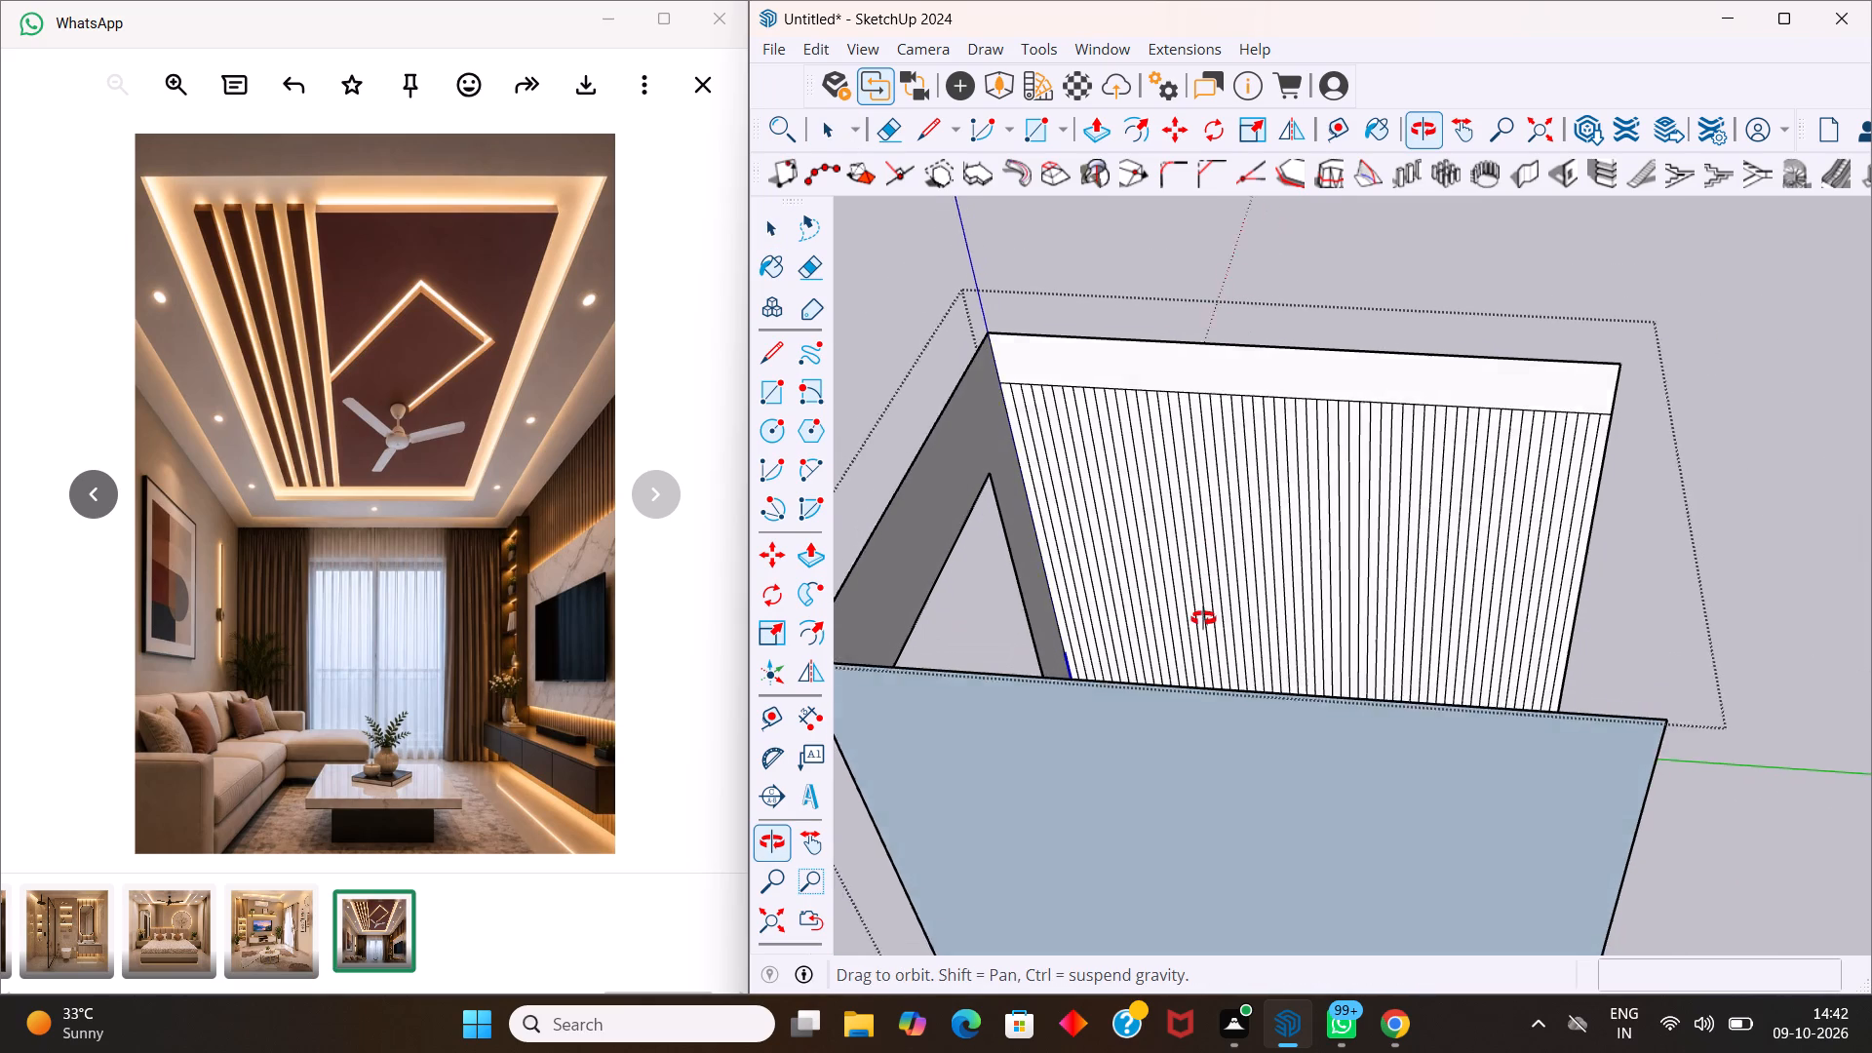
Examine the narrow strips on the copied shell's side wall, from their lower ends at the floor up to the top band.
middle_click_drag(1203, 618, 1203, 625)
scroll(1202, 625, "up", 4)
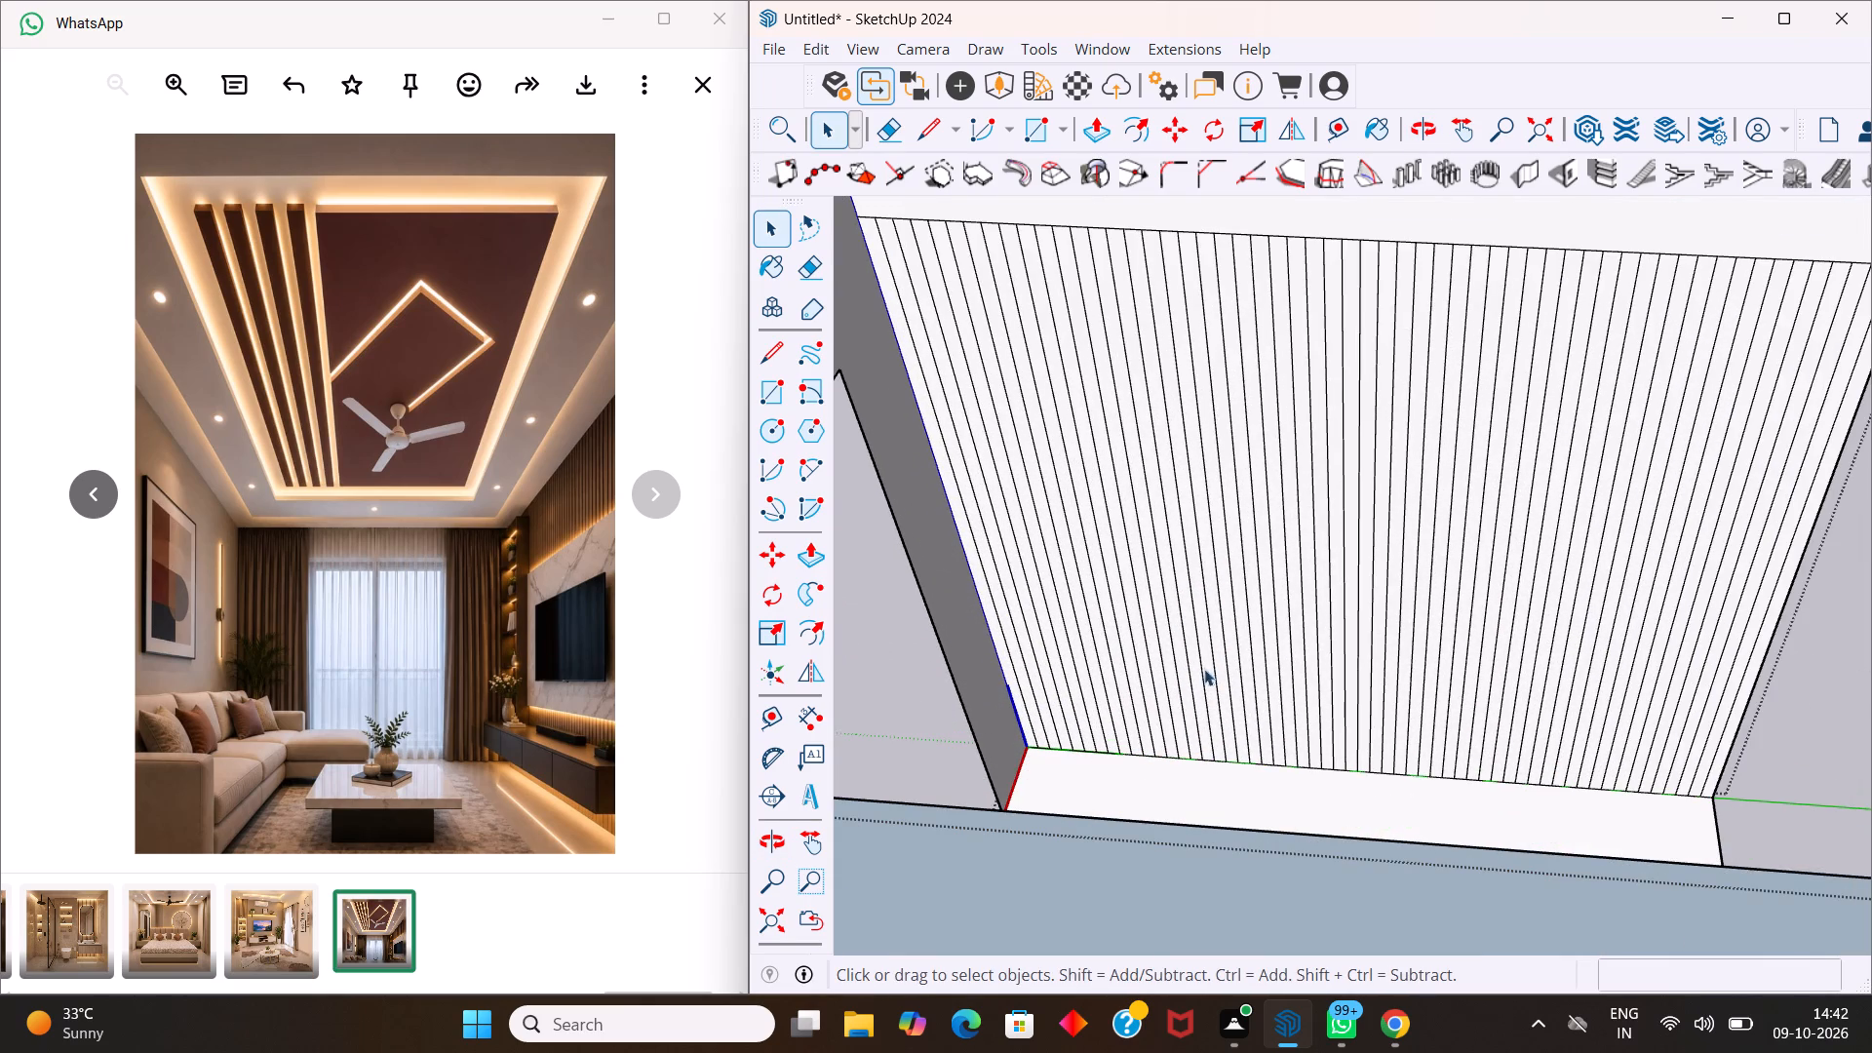
middle_click_drag(1208, 680, 1209, 643)
scroll(1203, 647, "up", 2)
middle_click_drag(1202, 648, 1182, 702)
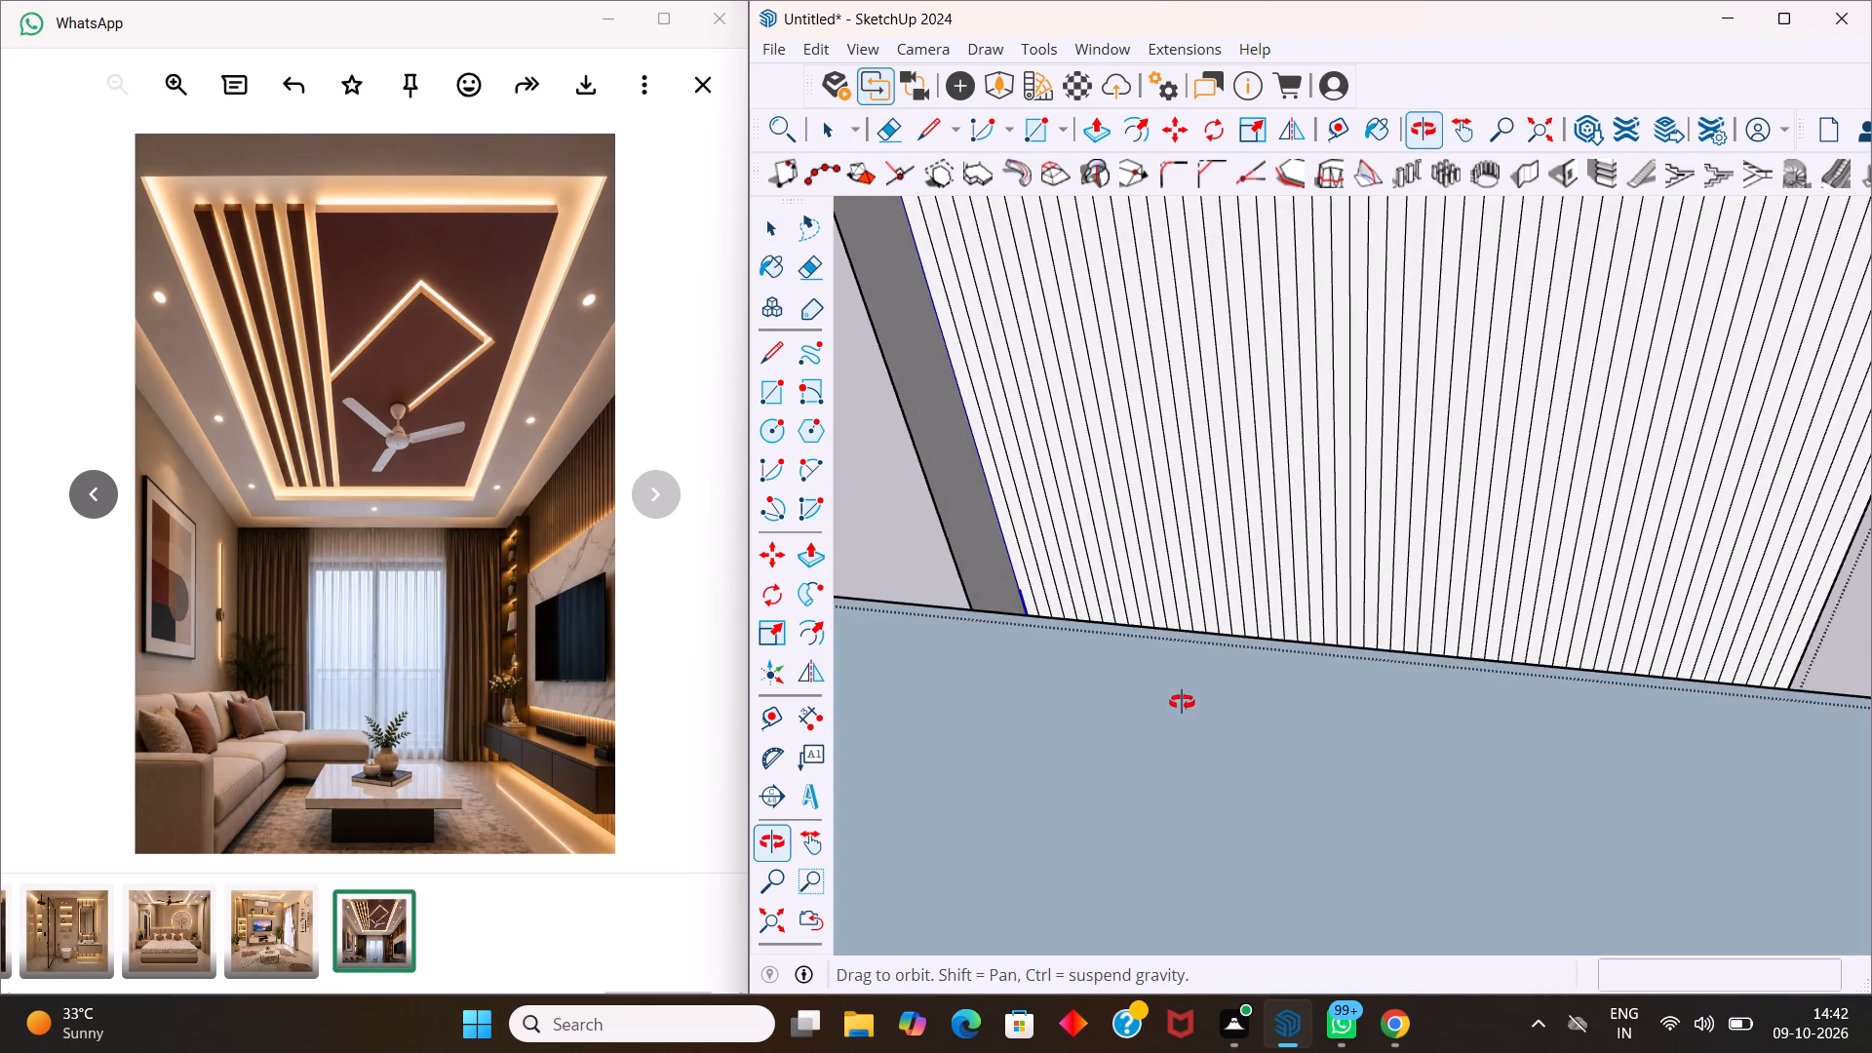
middle_click_drag(1182, 702, 1170, 767)
scroll(1190, 606, "up", 4)
scroll(1263, 520, "down", 6)
middle_click_drag(1264, 520, 1263, 564)
scroll(1260, 513, "down", 2)
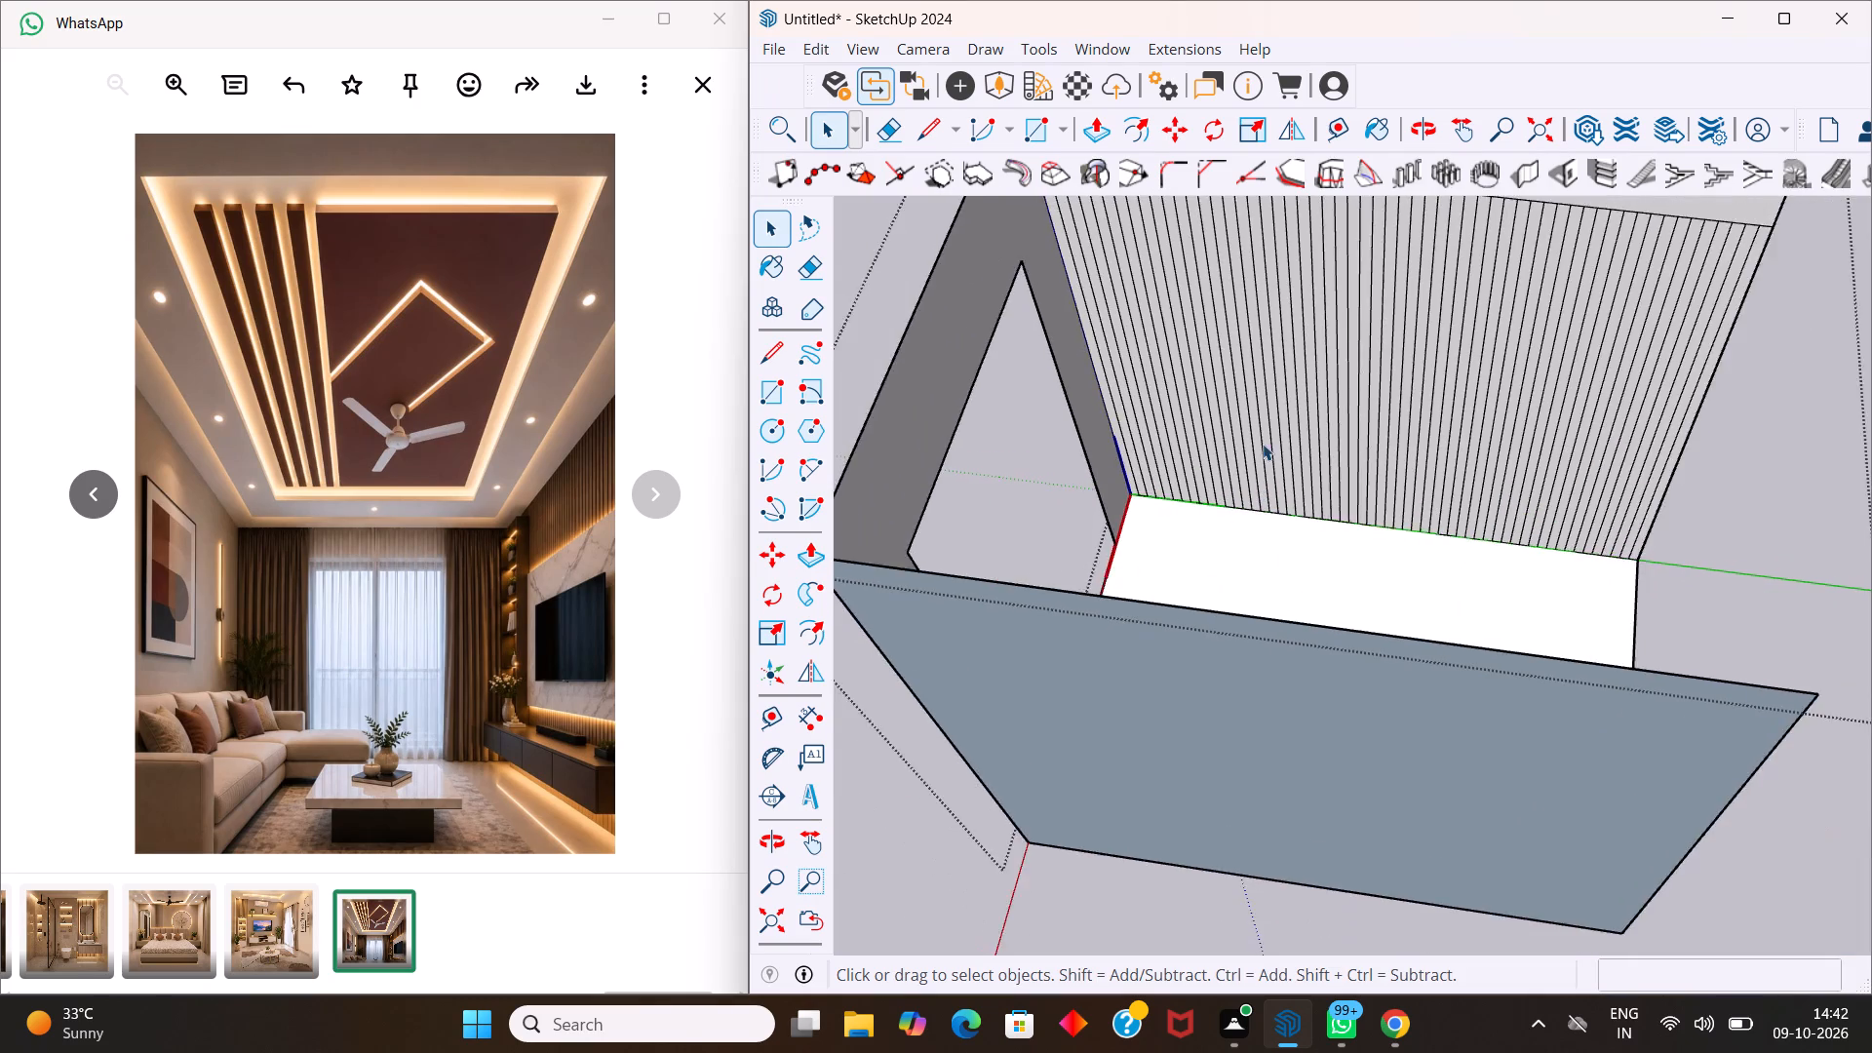
scroll(1263, 444, "down", 5)
Copy the side wall's top edge 10' down to its base, and copy that line 4" upward across the strips.
left_click(1302, 270)
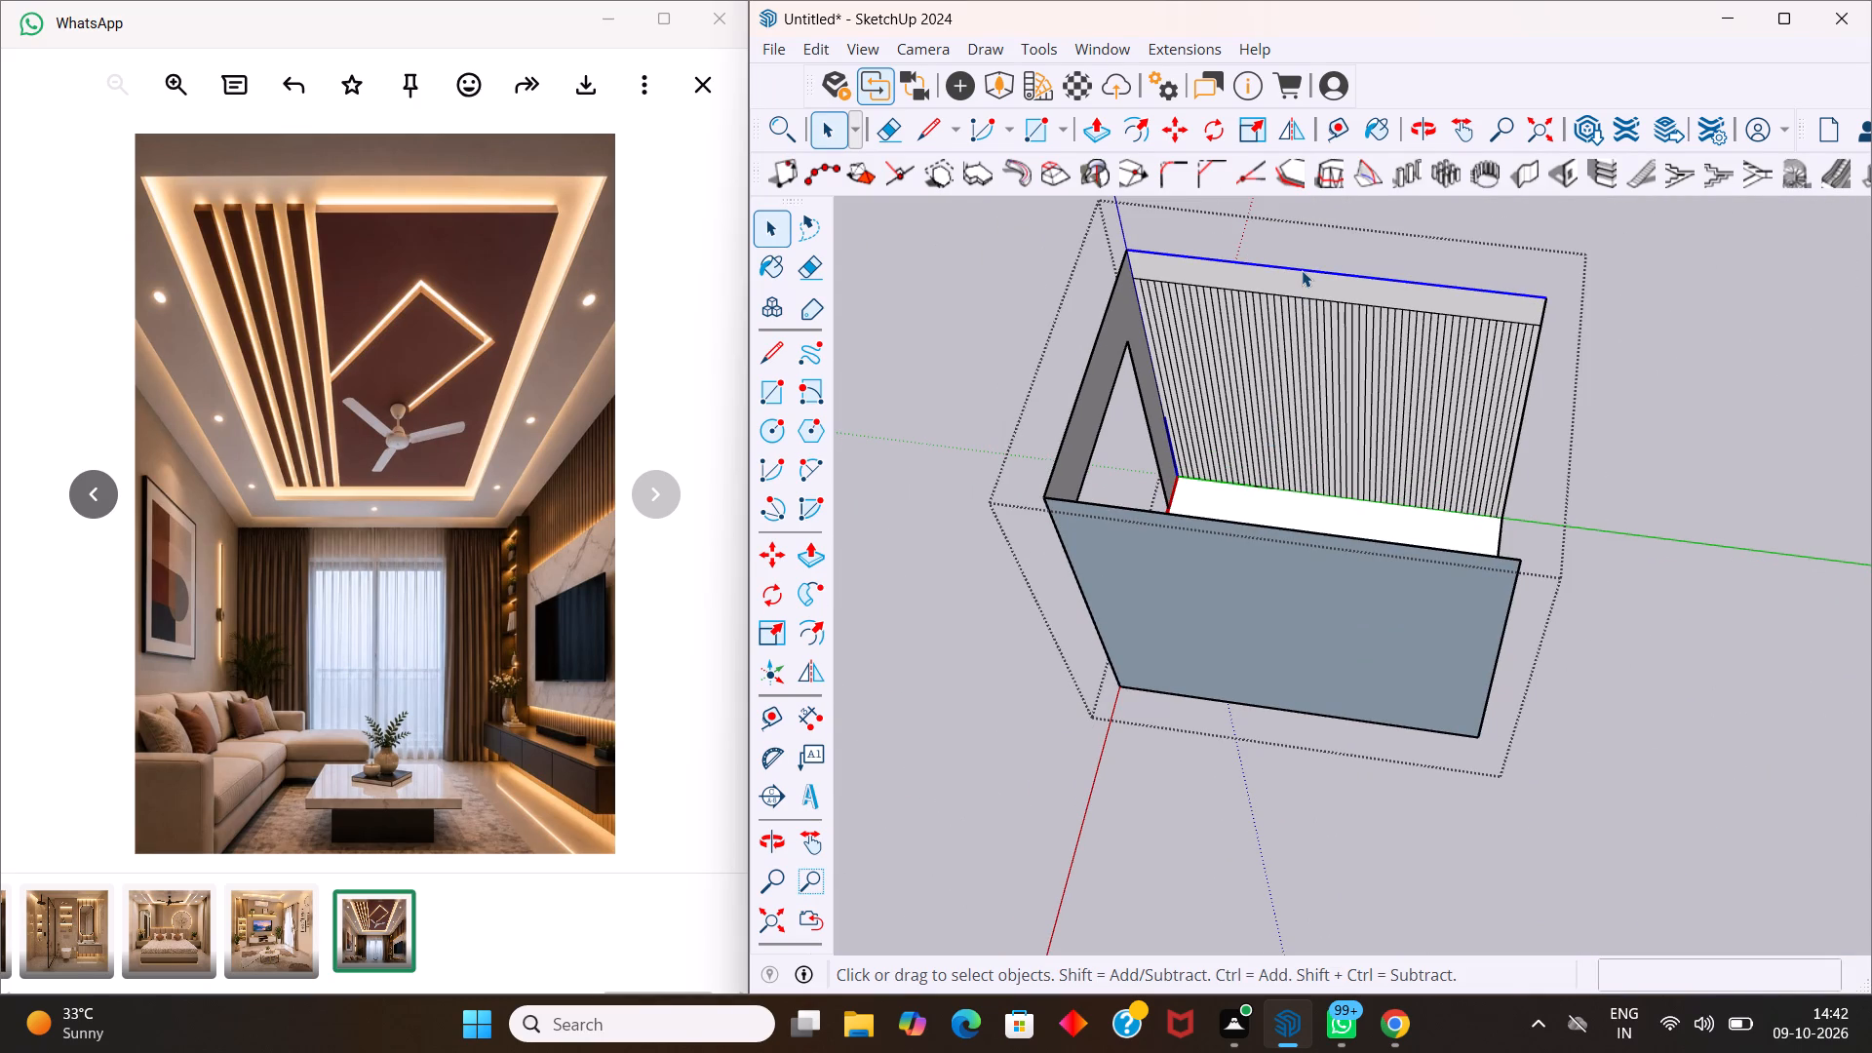
key("m")
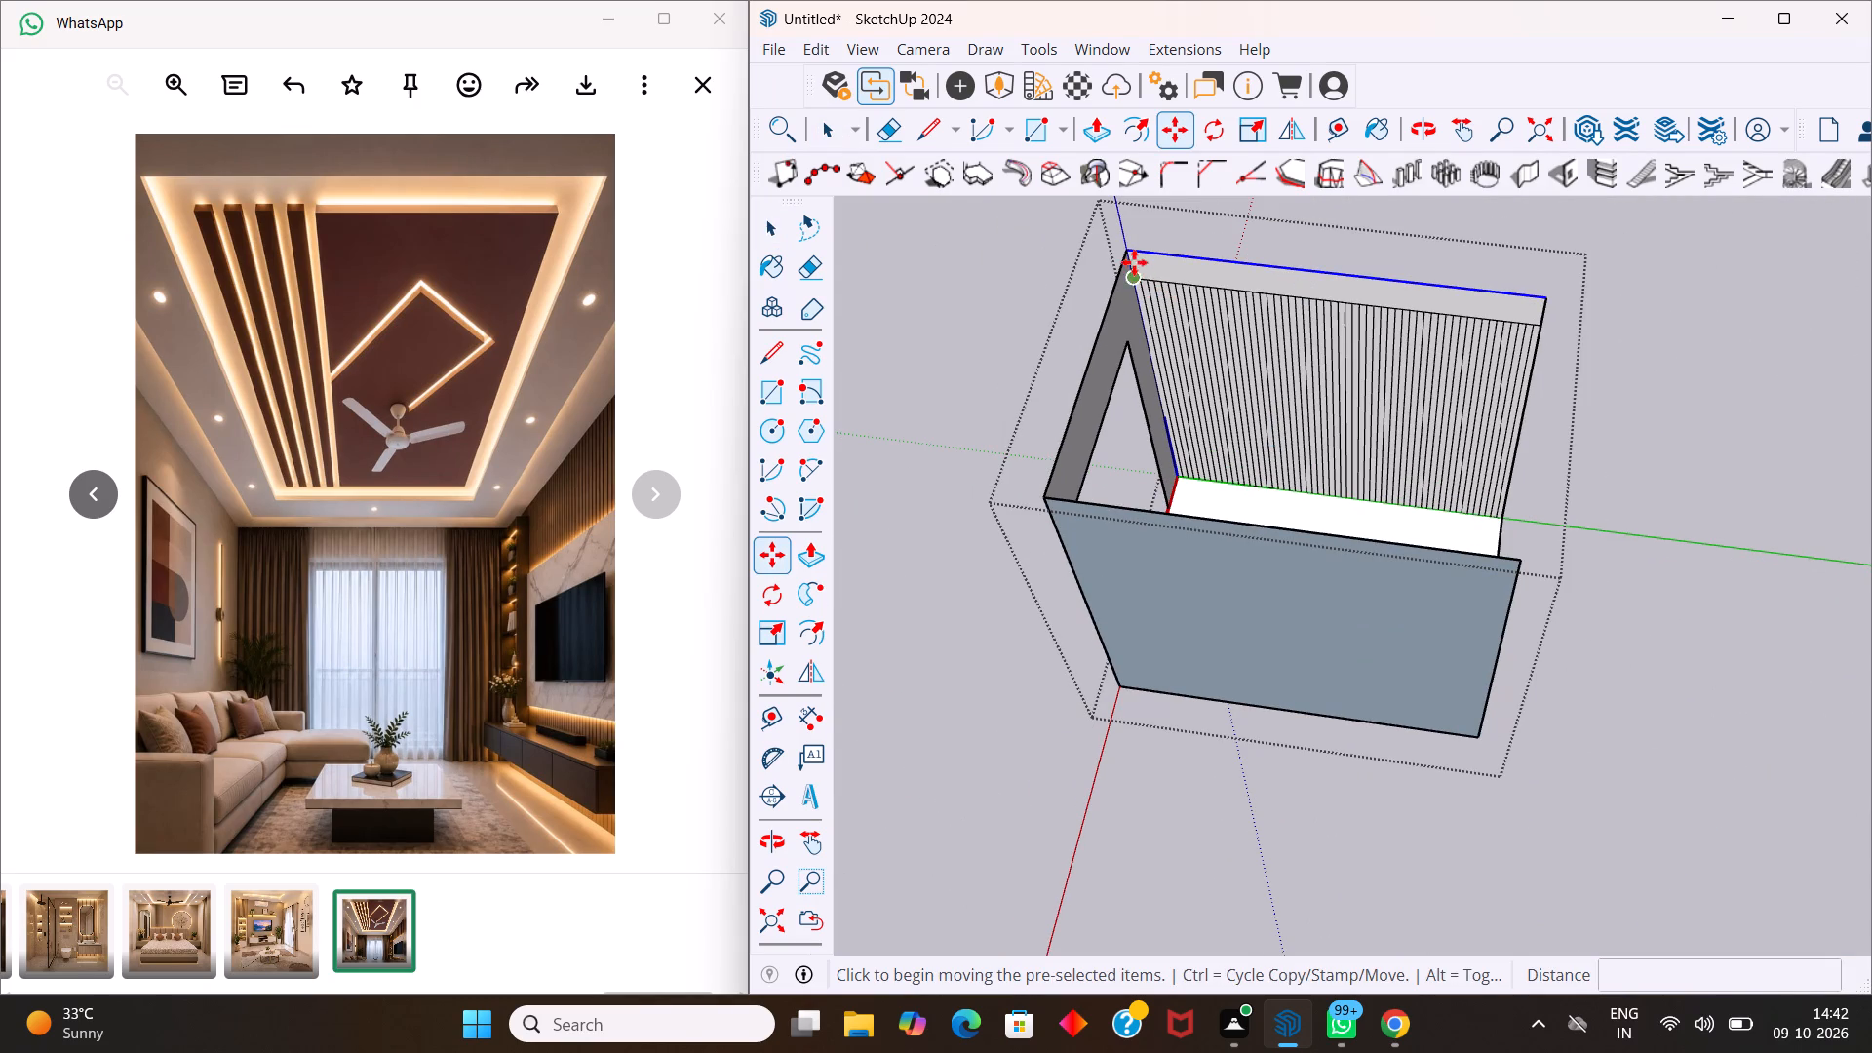
left_click(1131, 255)
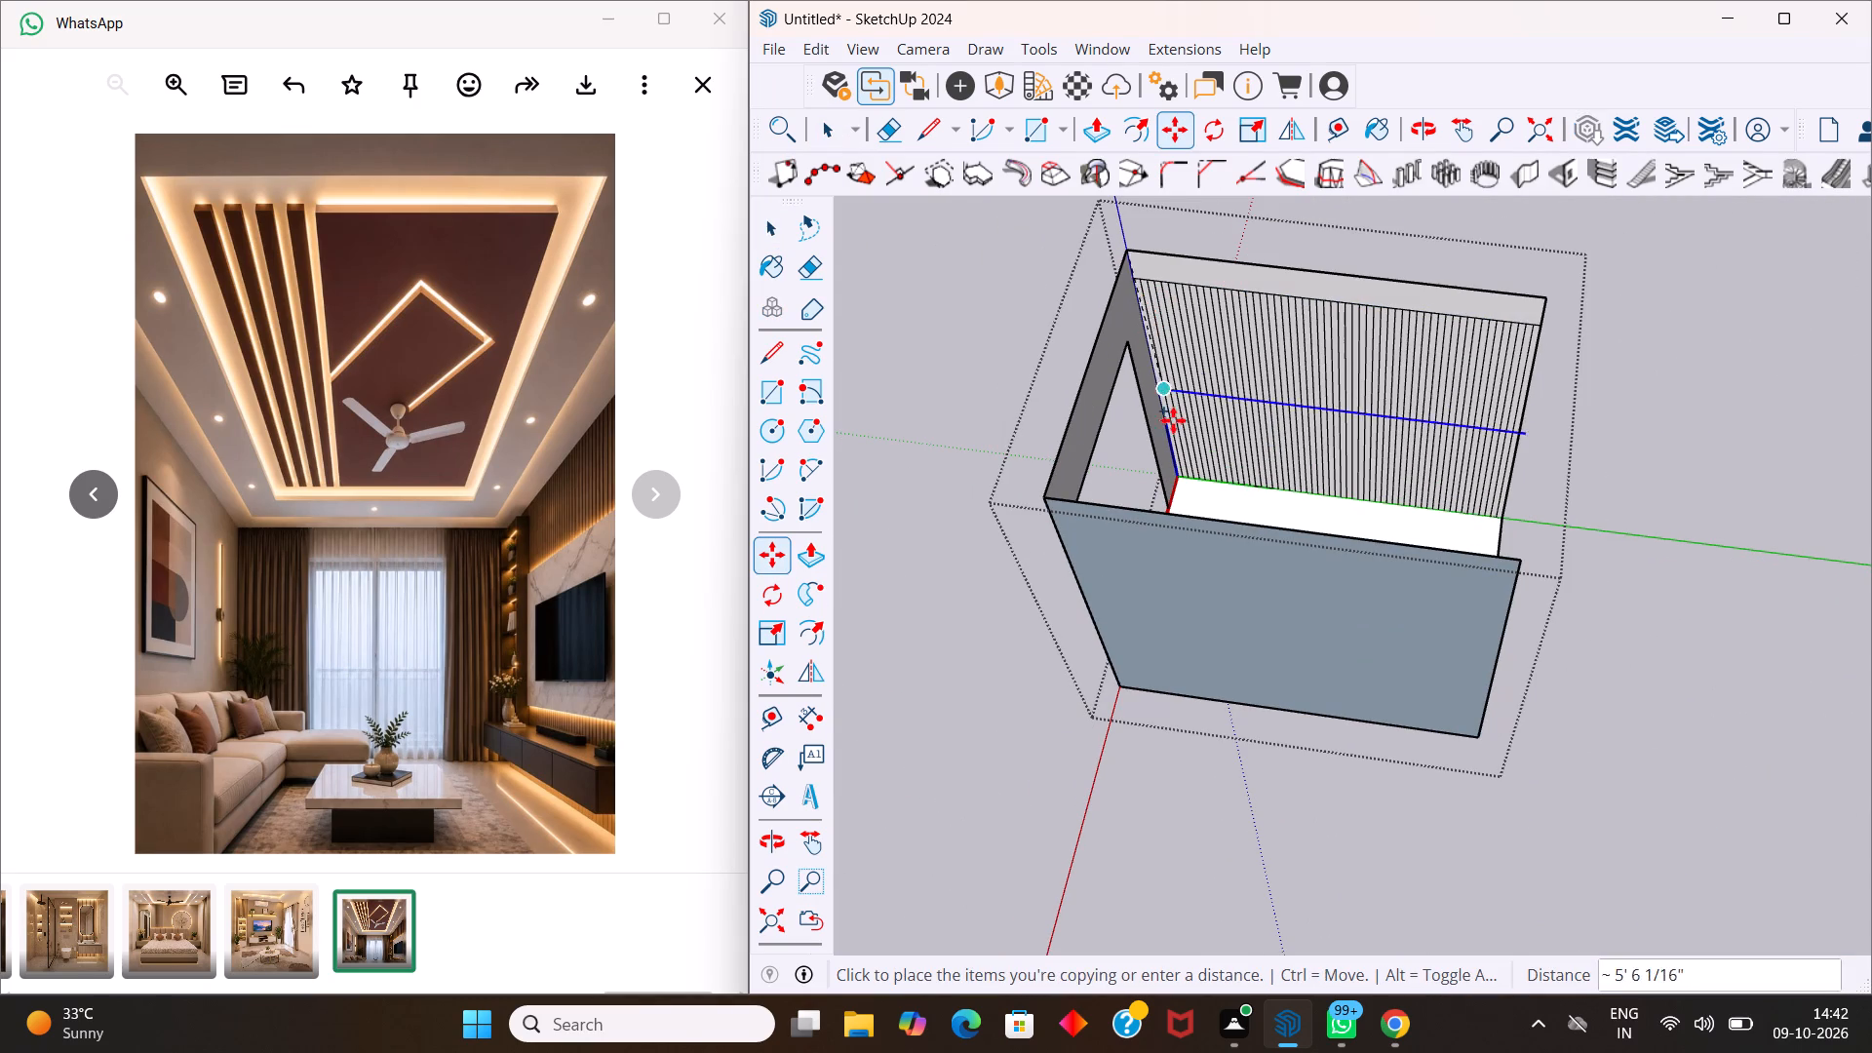
scroll(1172, 490, "up", 9)
left_click(1178, 464)
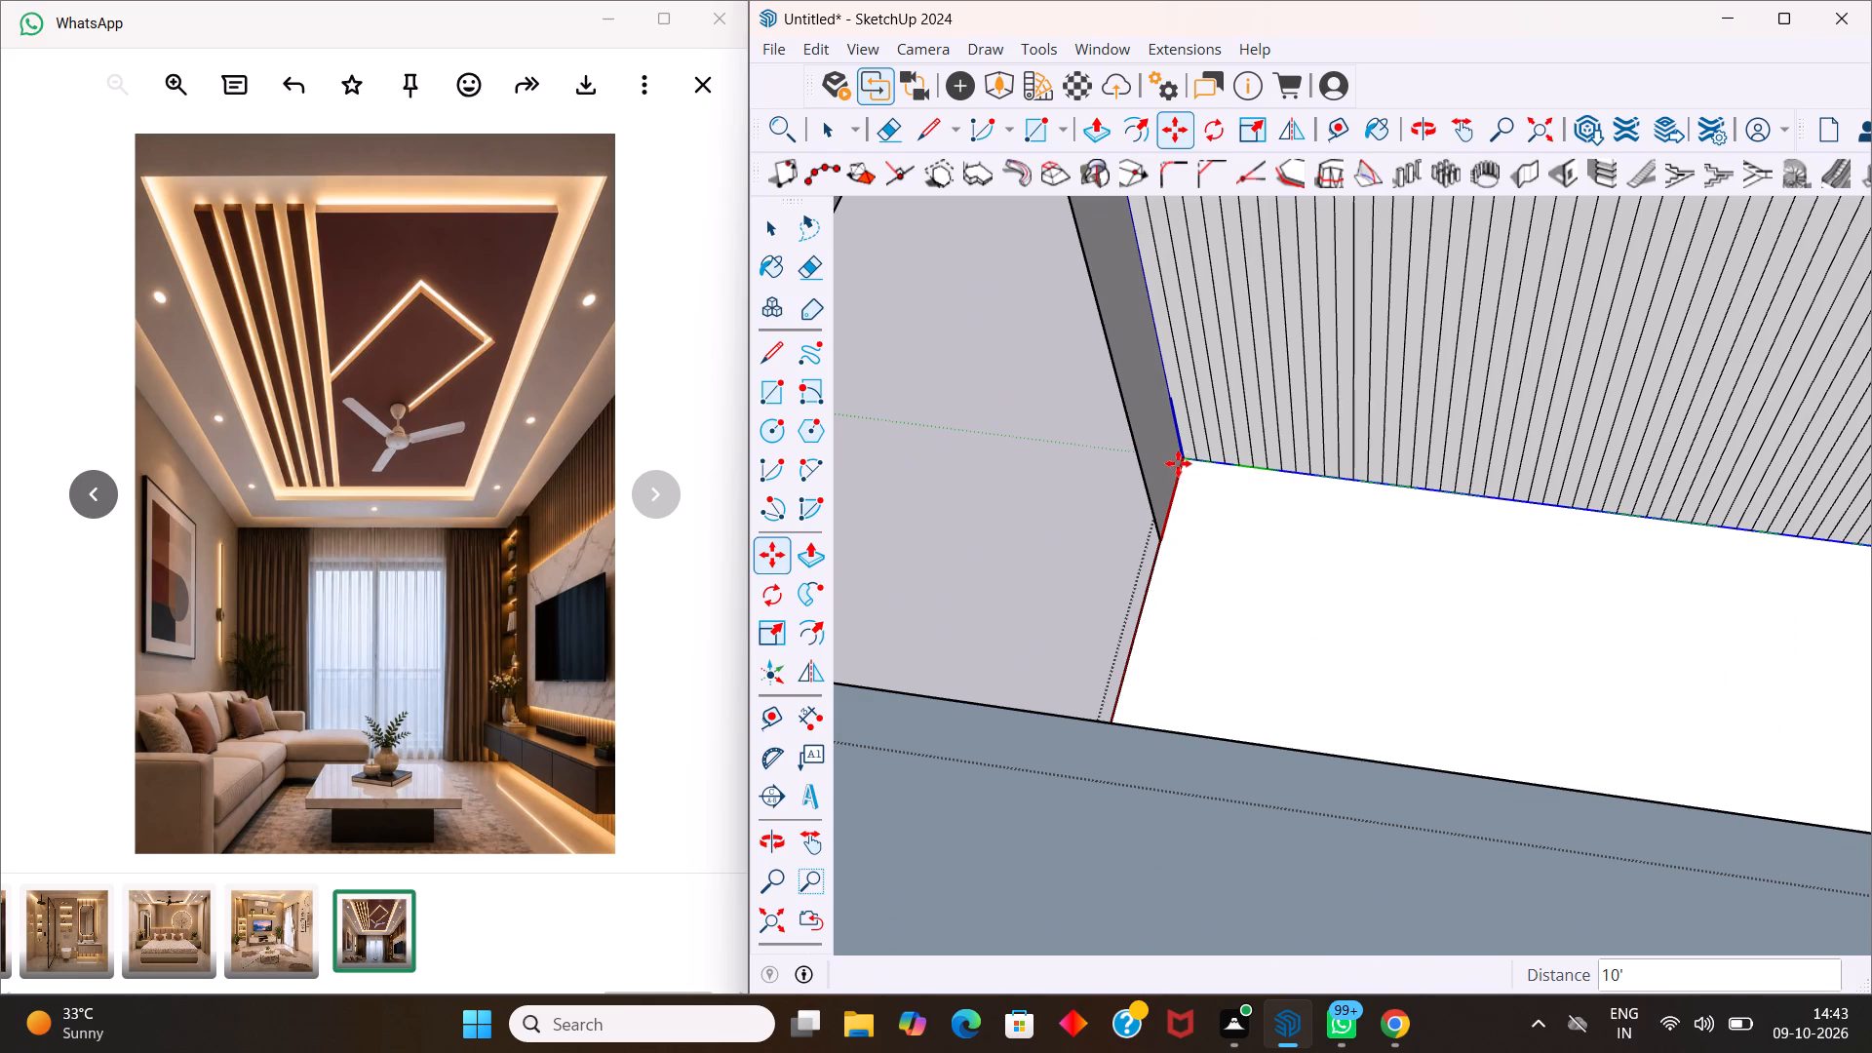
left_click(1184, 461)
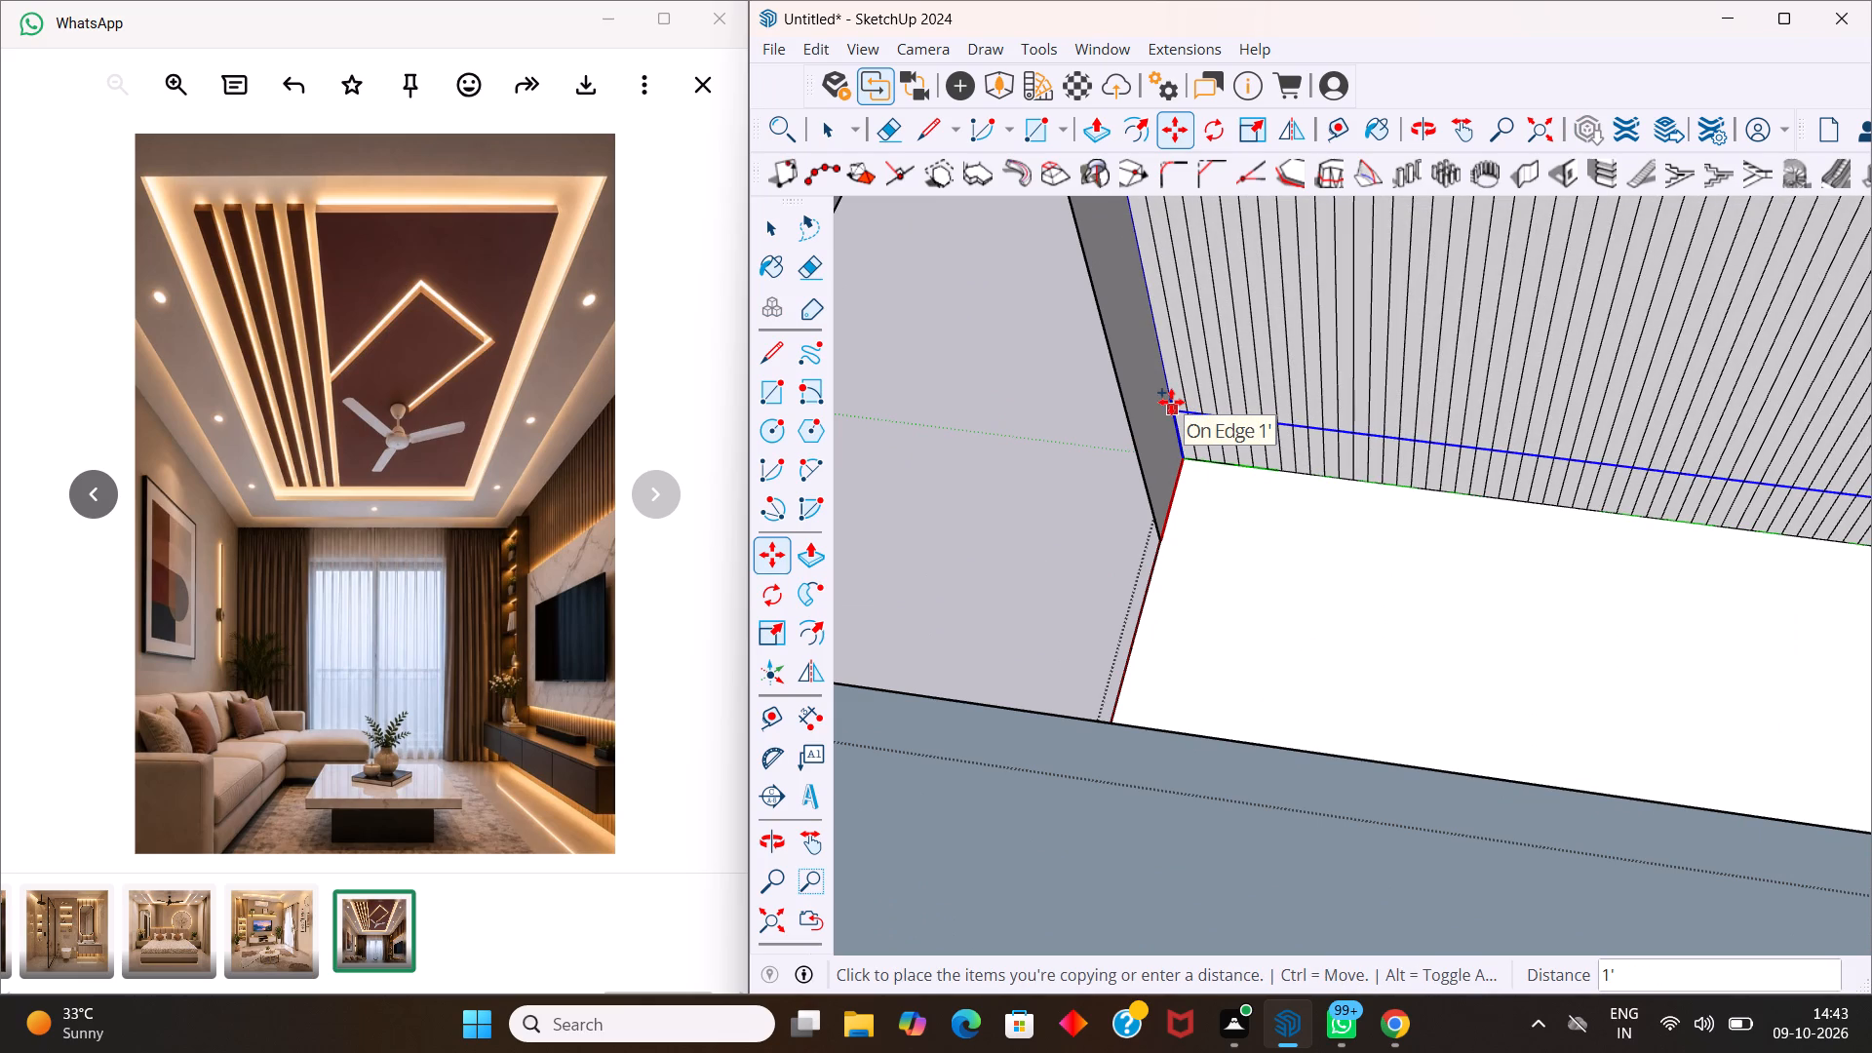
key("4")
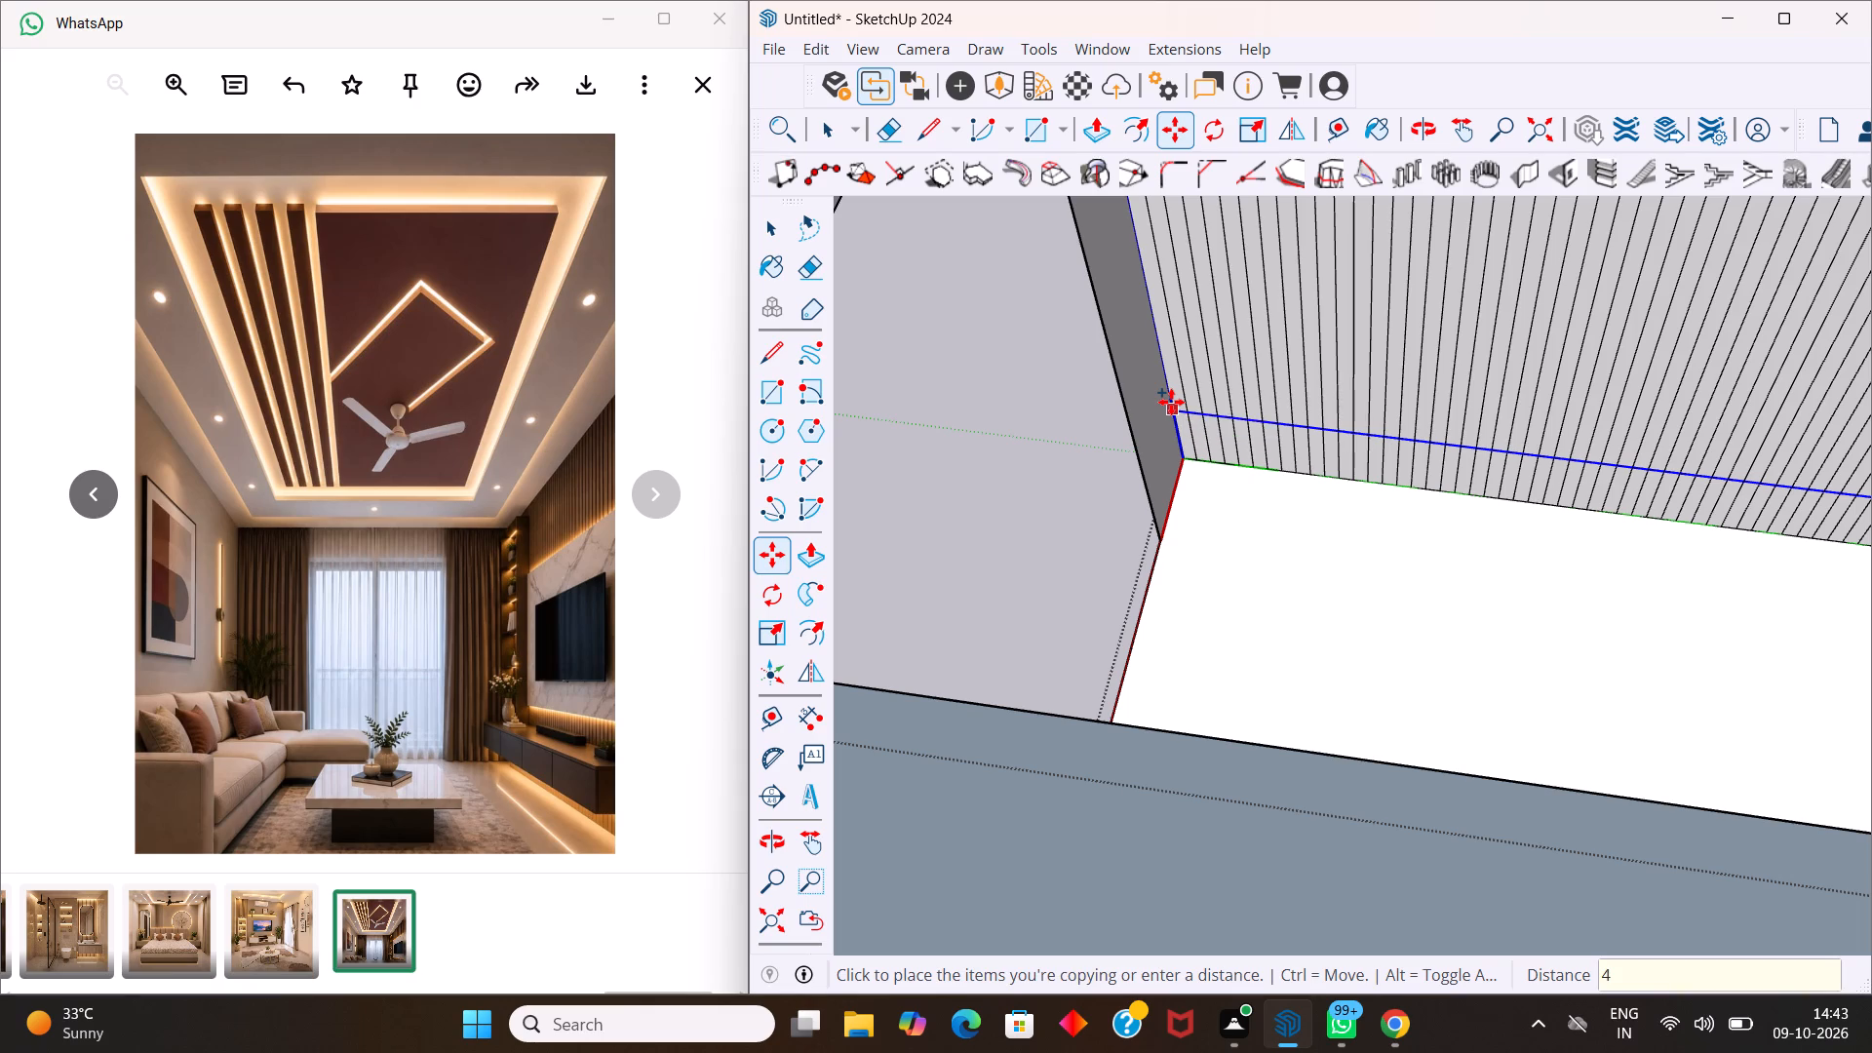
key("Return")
key("space")
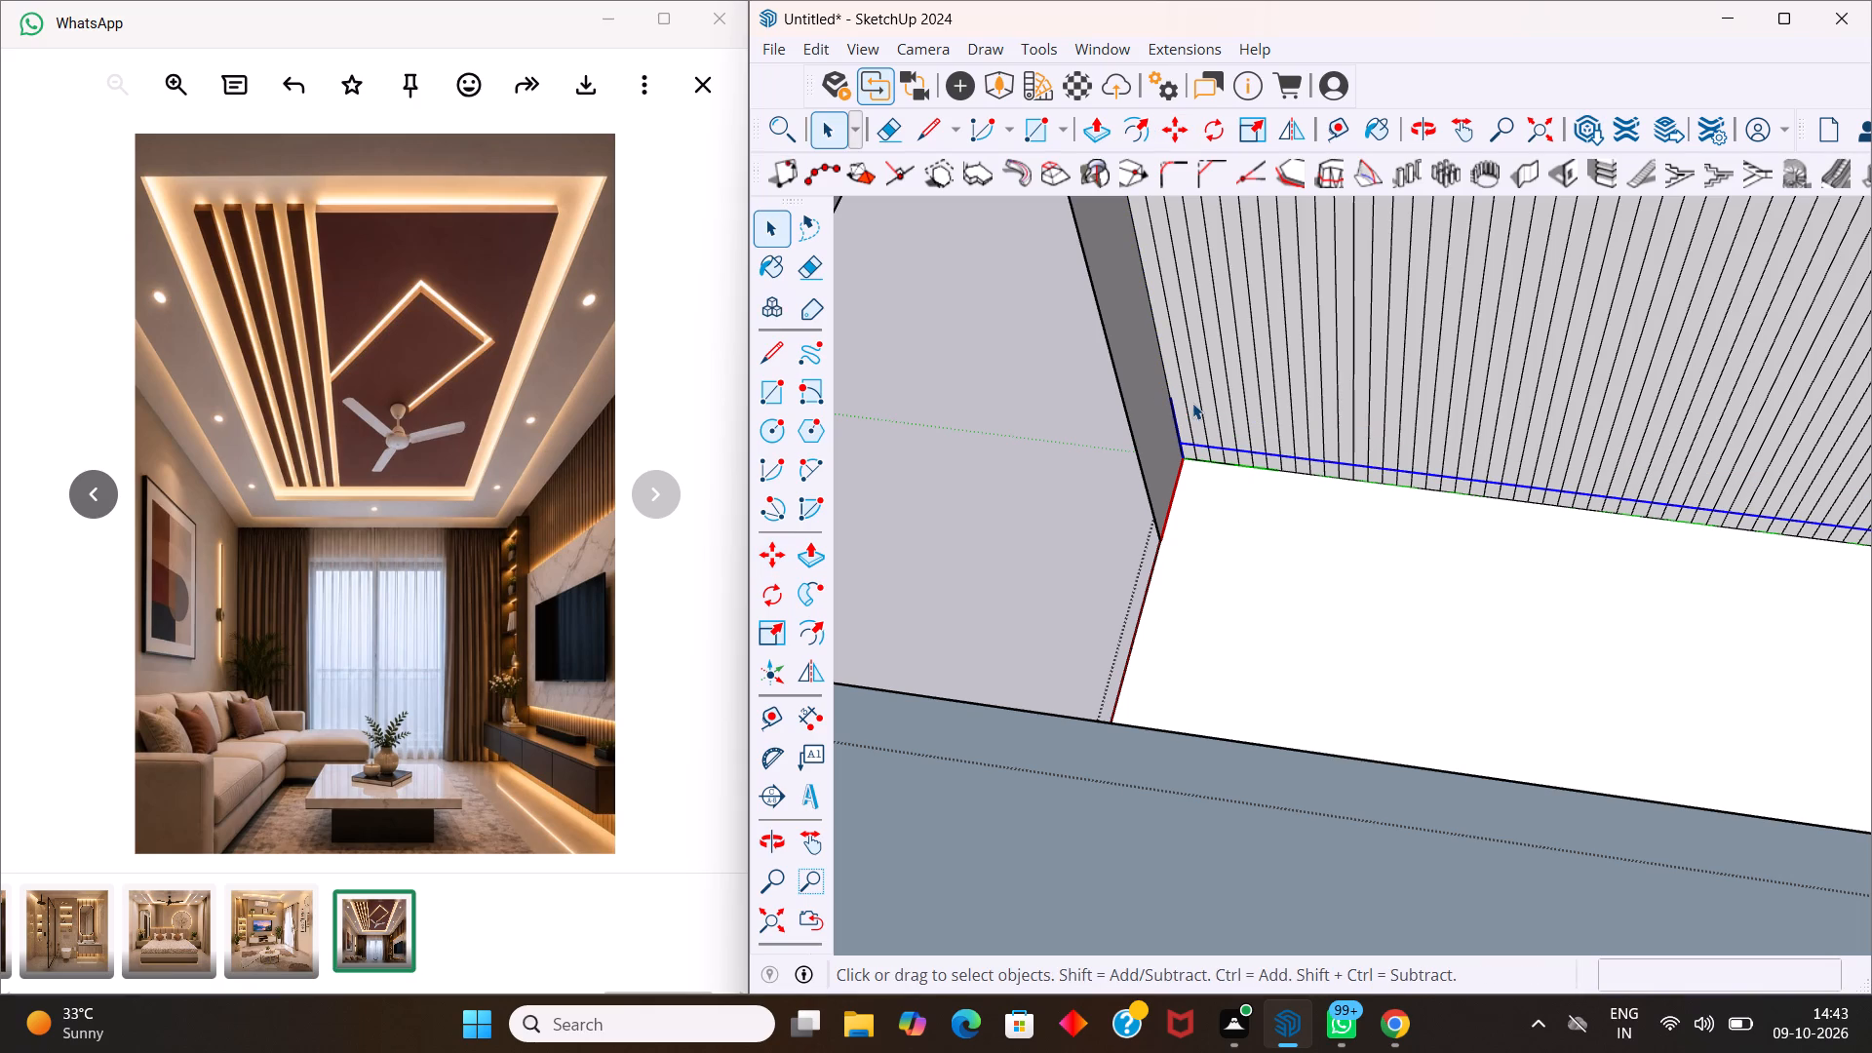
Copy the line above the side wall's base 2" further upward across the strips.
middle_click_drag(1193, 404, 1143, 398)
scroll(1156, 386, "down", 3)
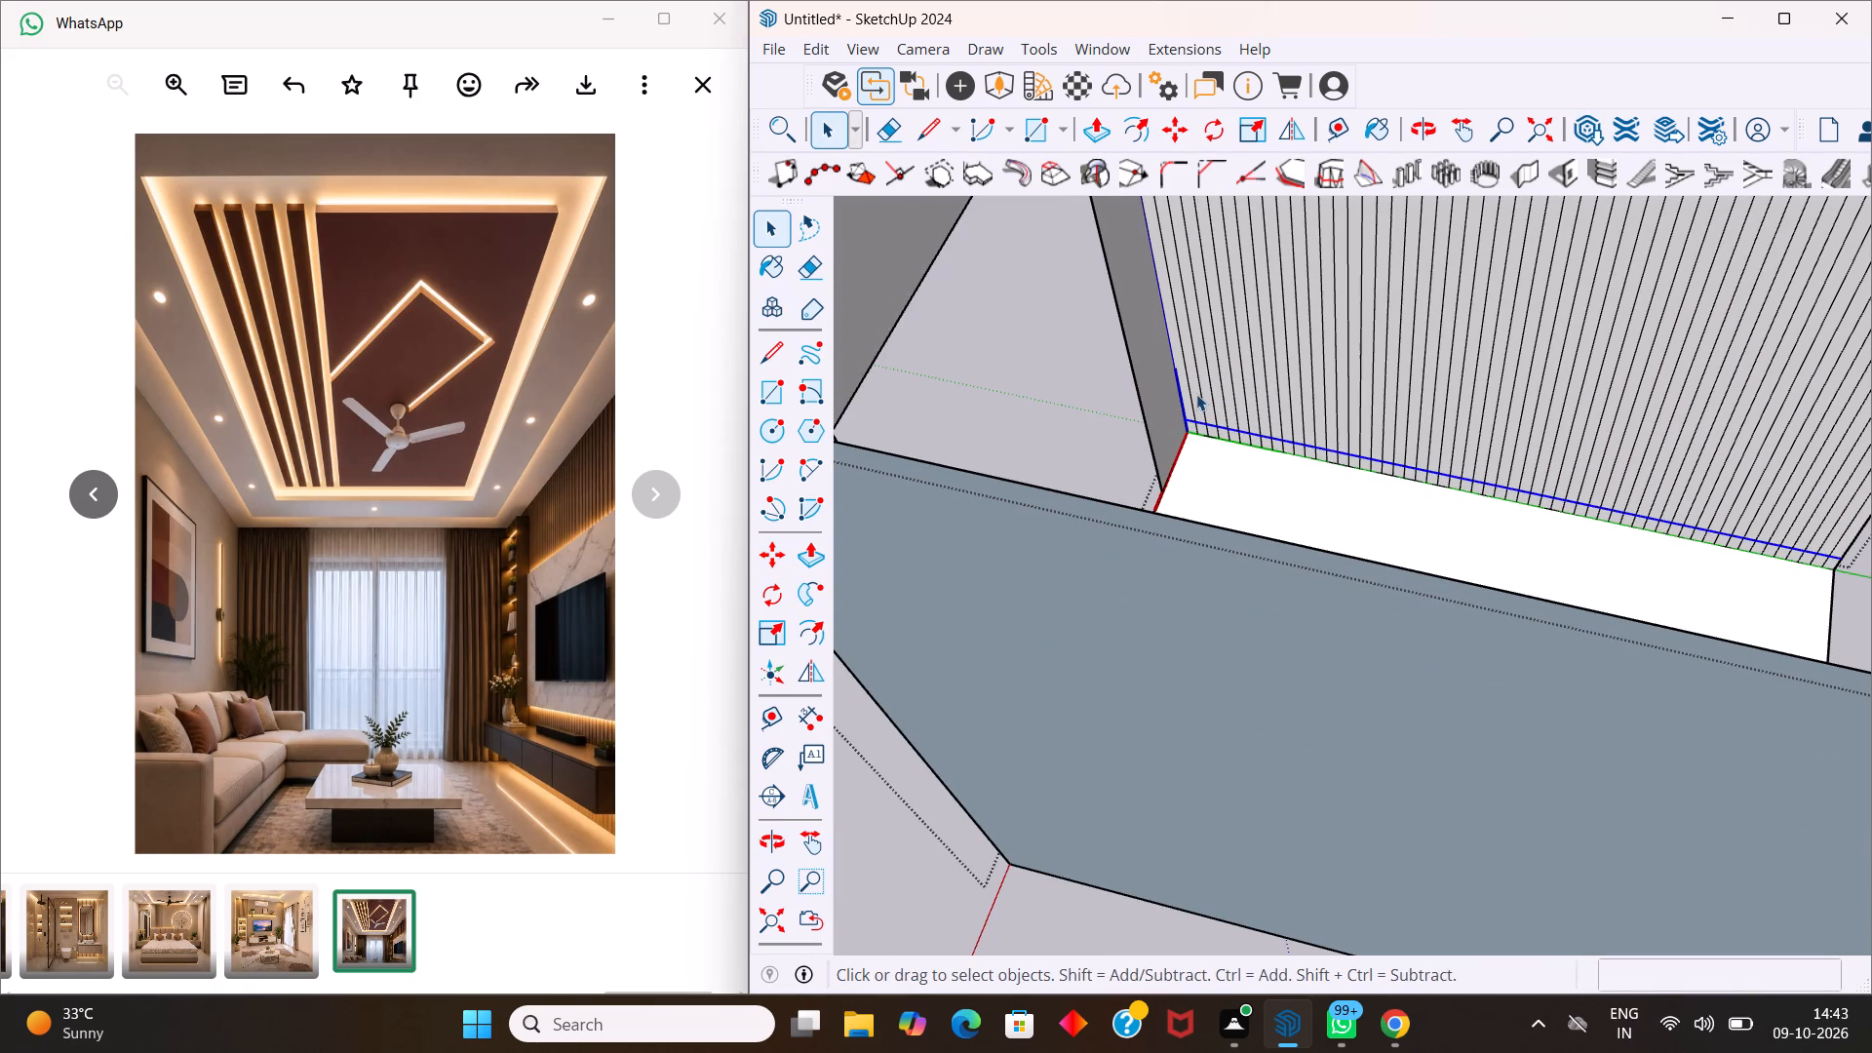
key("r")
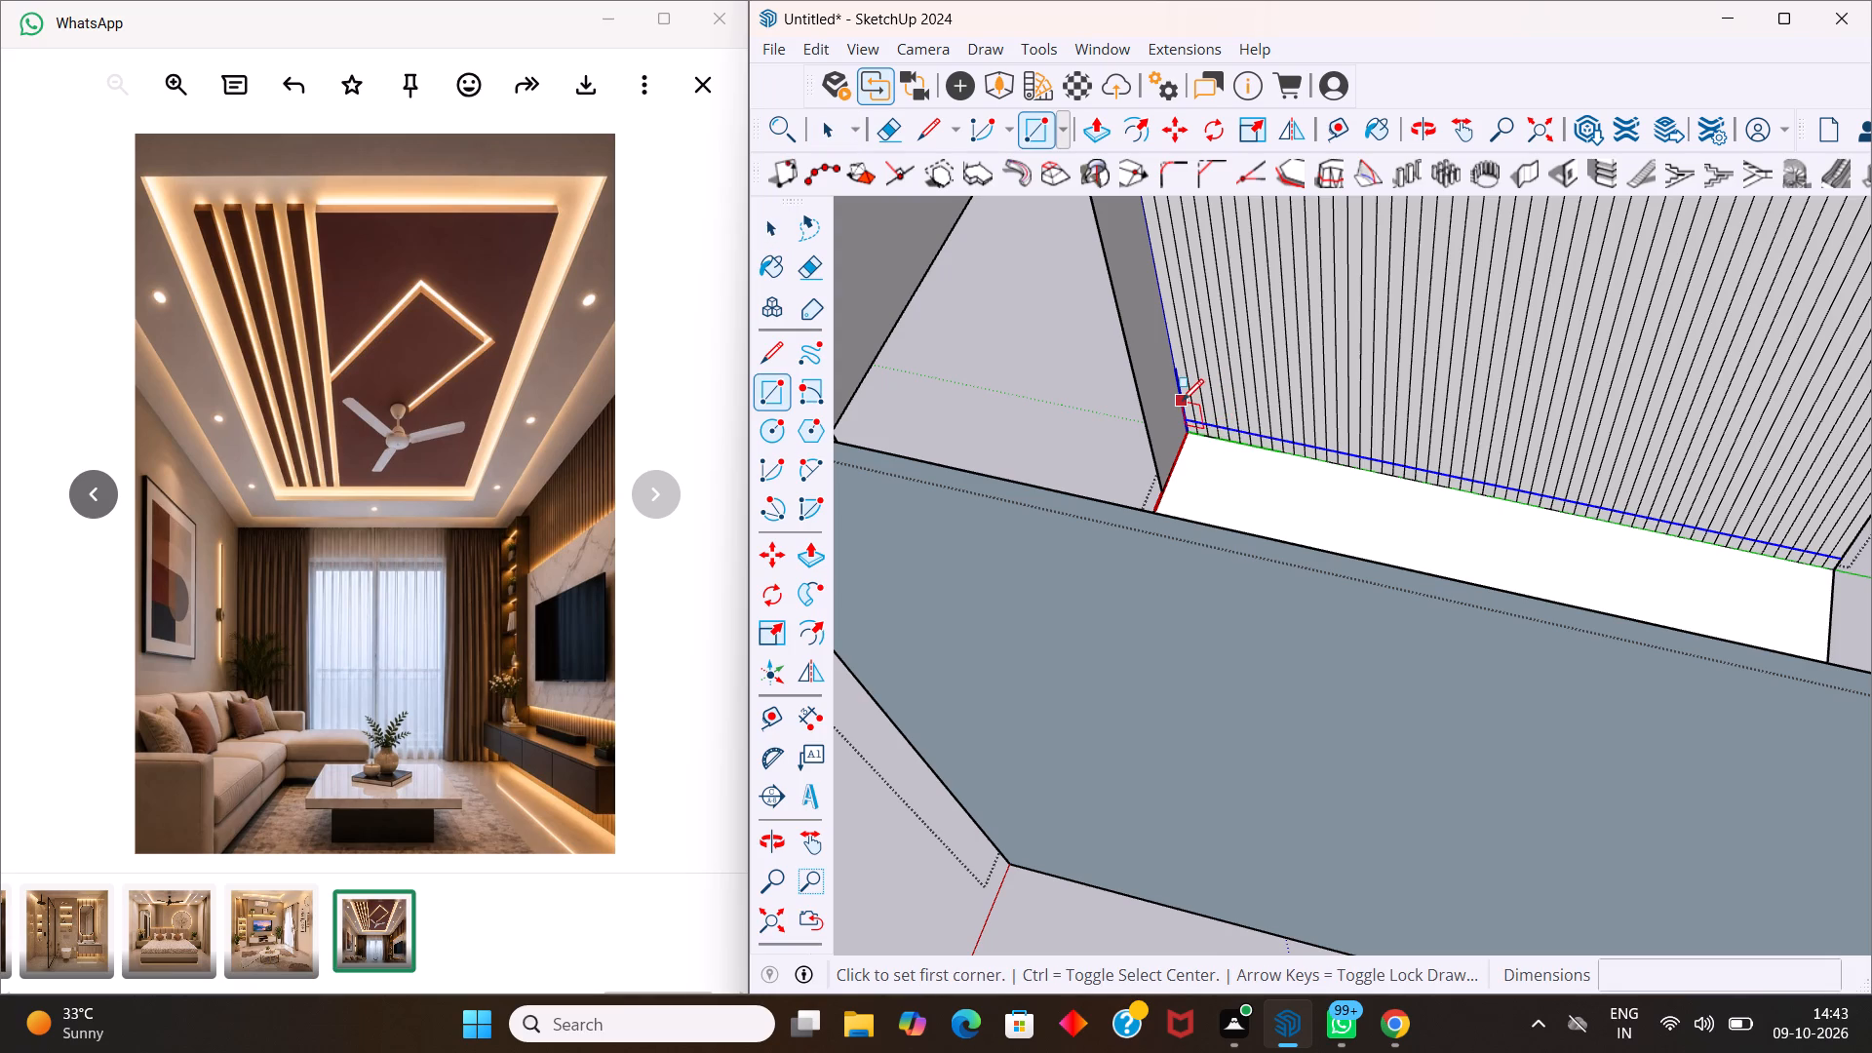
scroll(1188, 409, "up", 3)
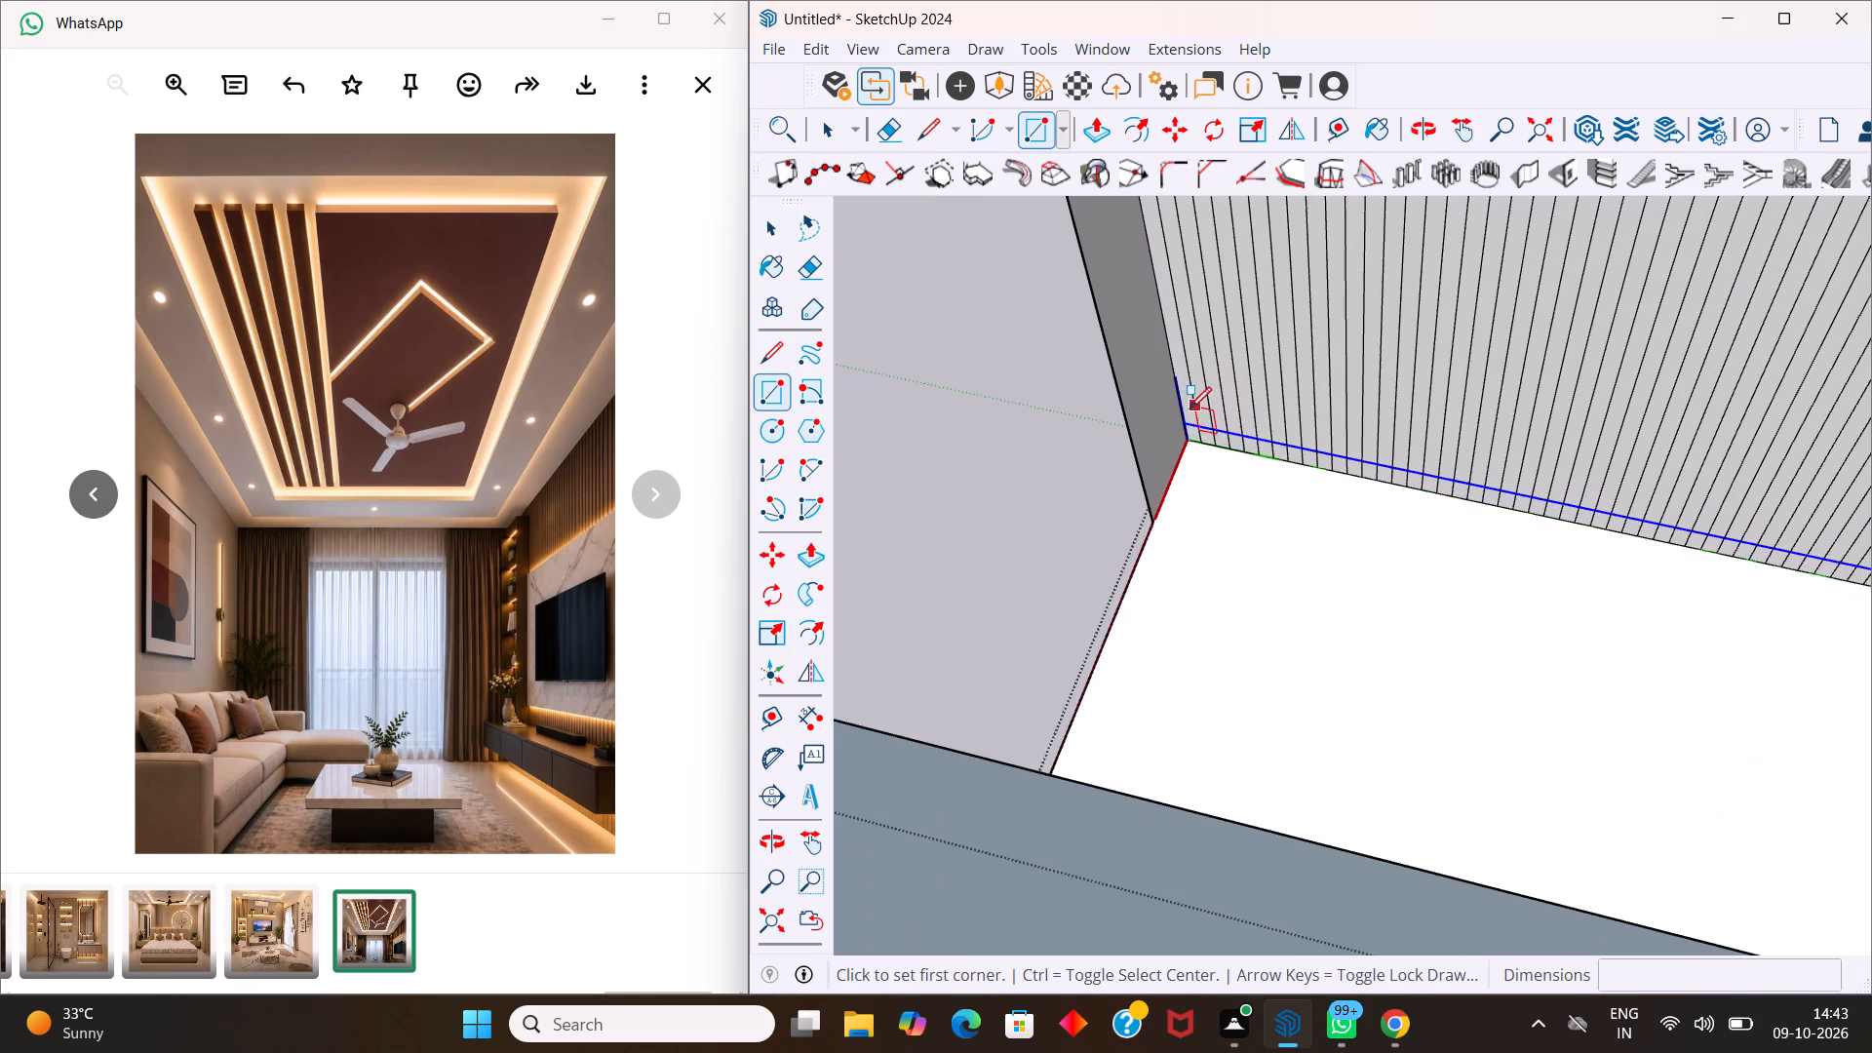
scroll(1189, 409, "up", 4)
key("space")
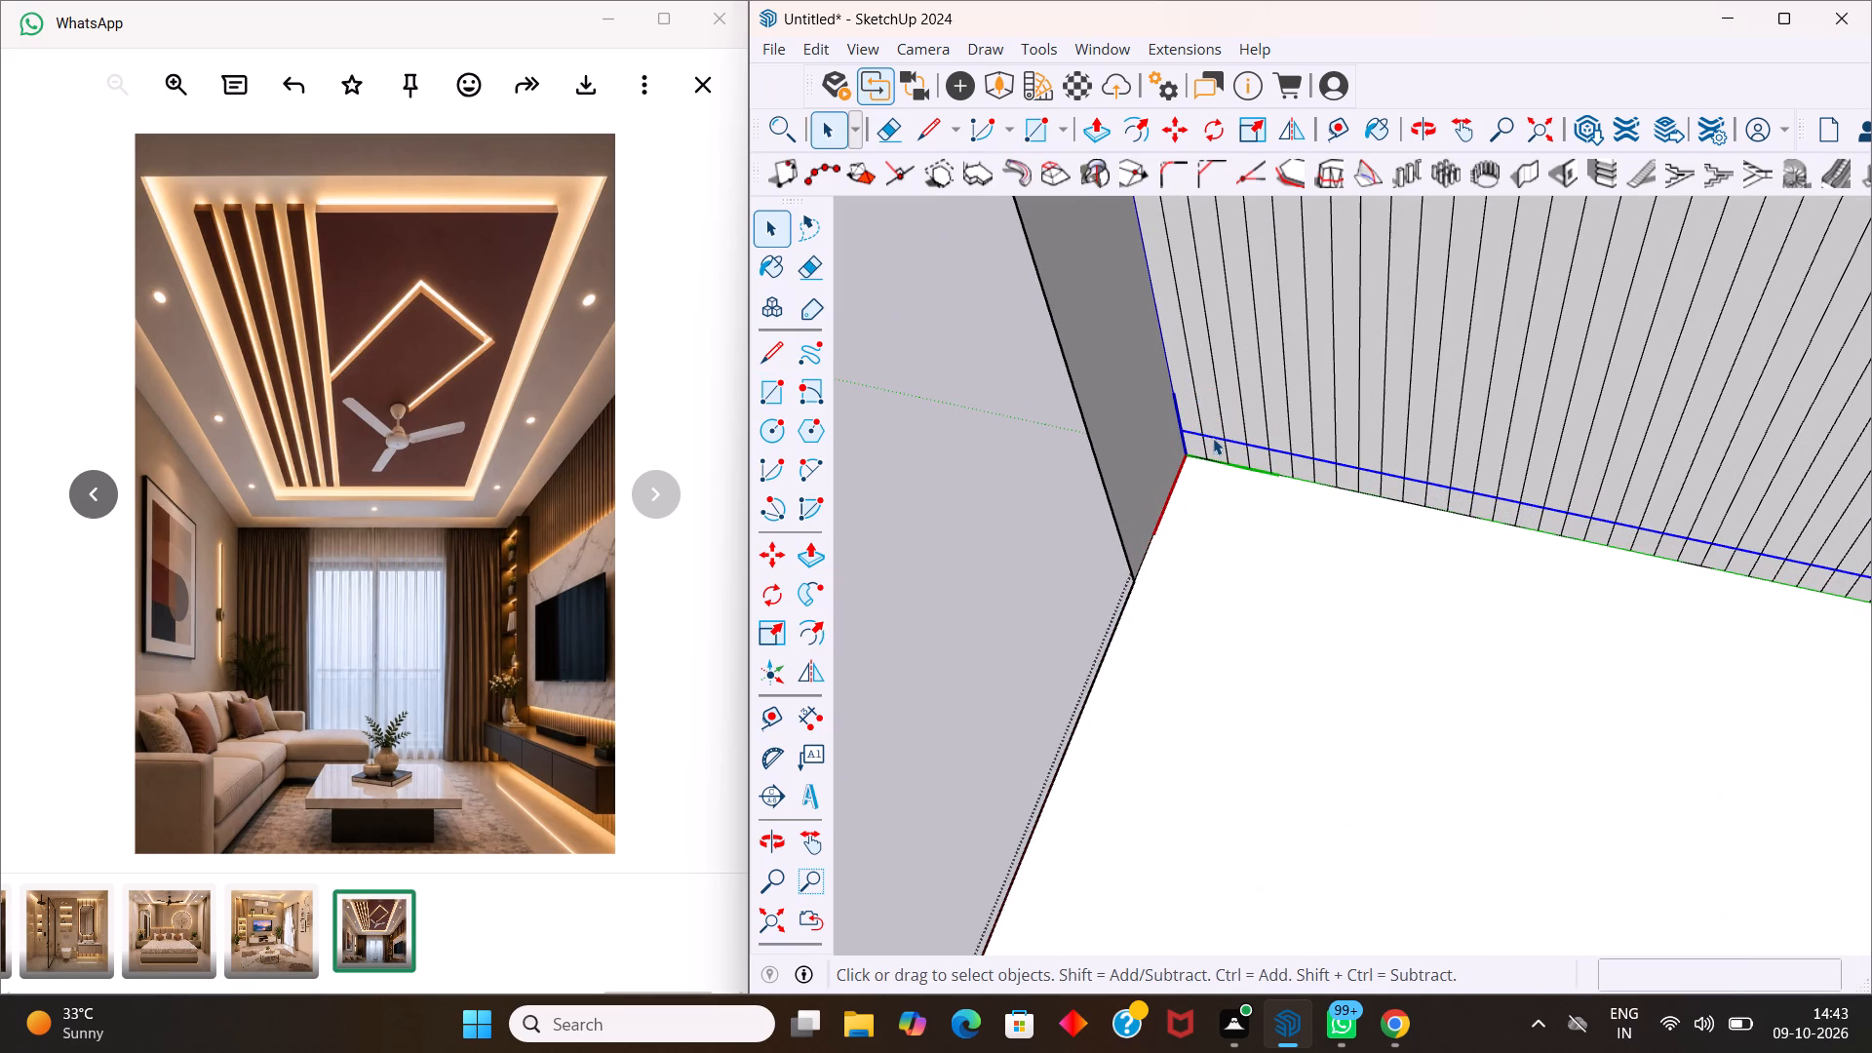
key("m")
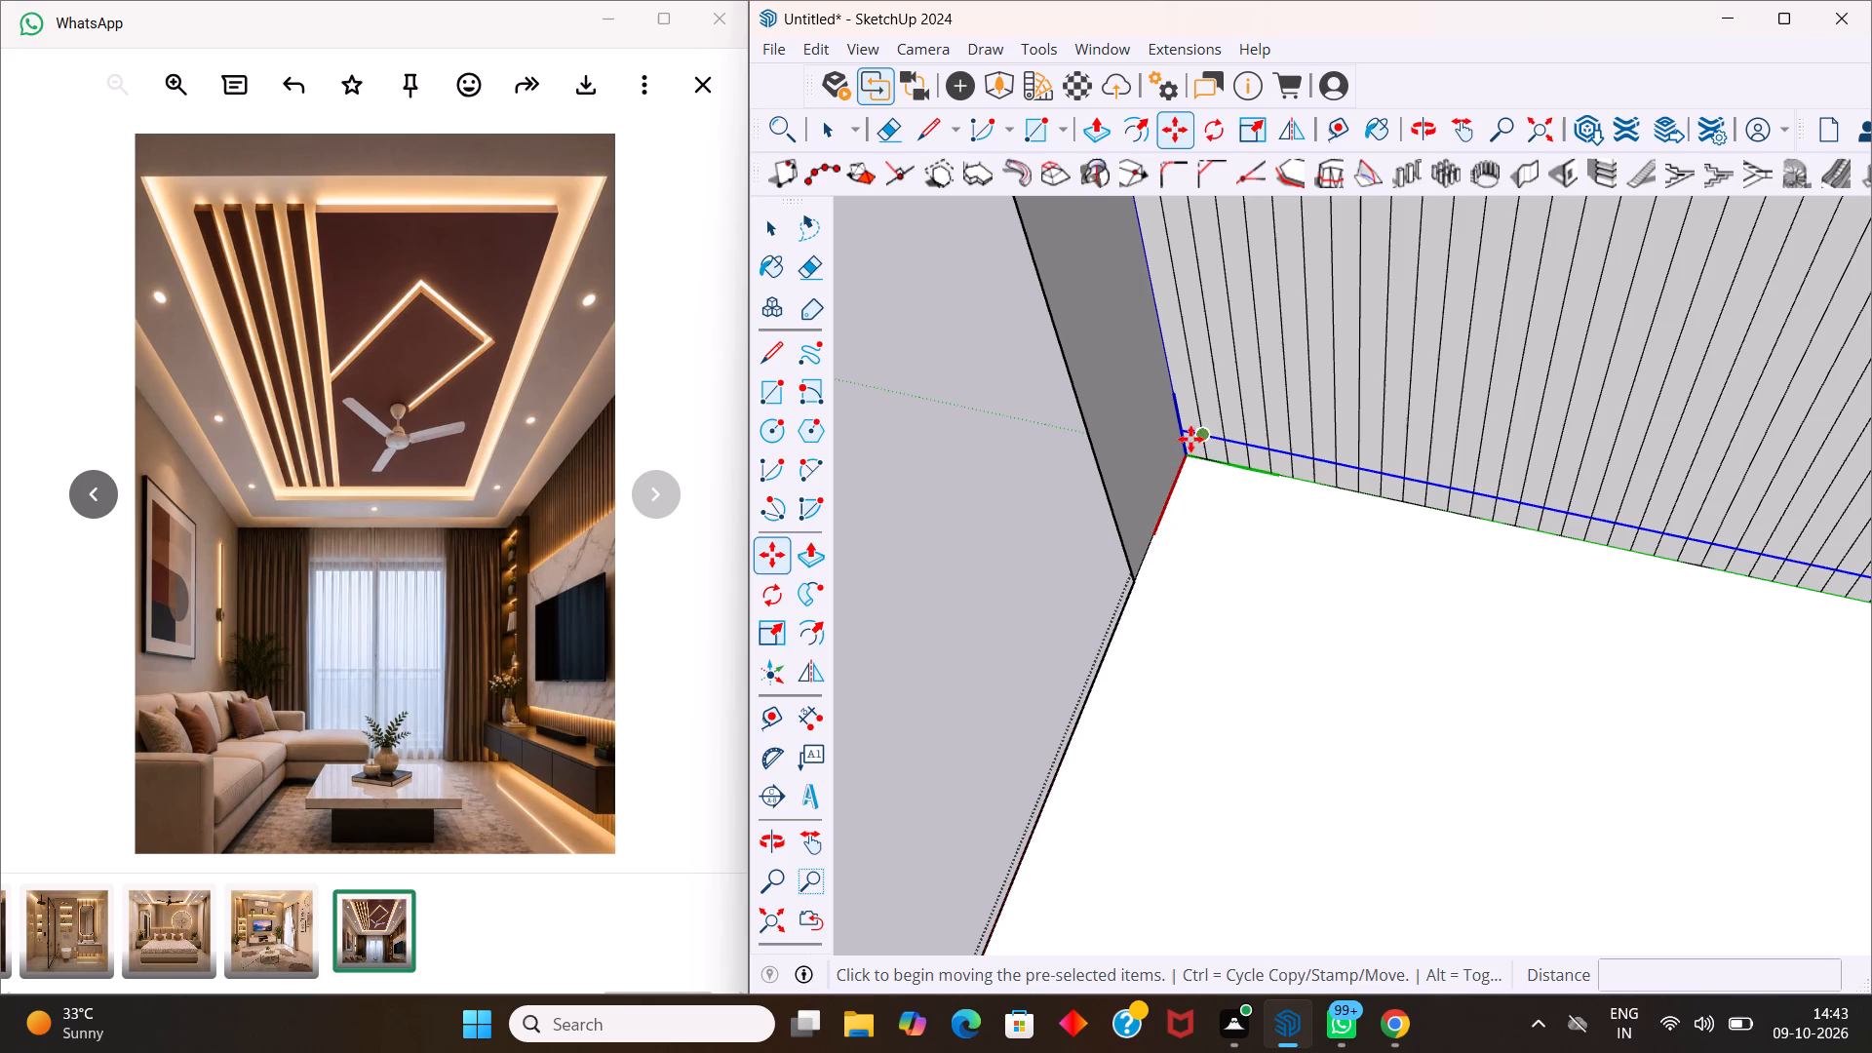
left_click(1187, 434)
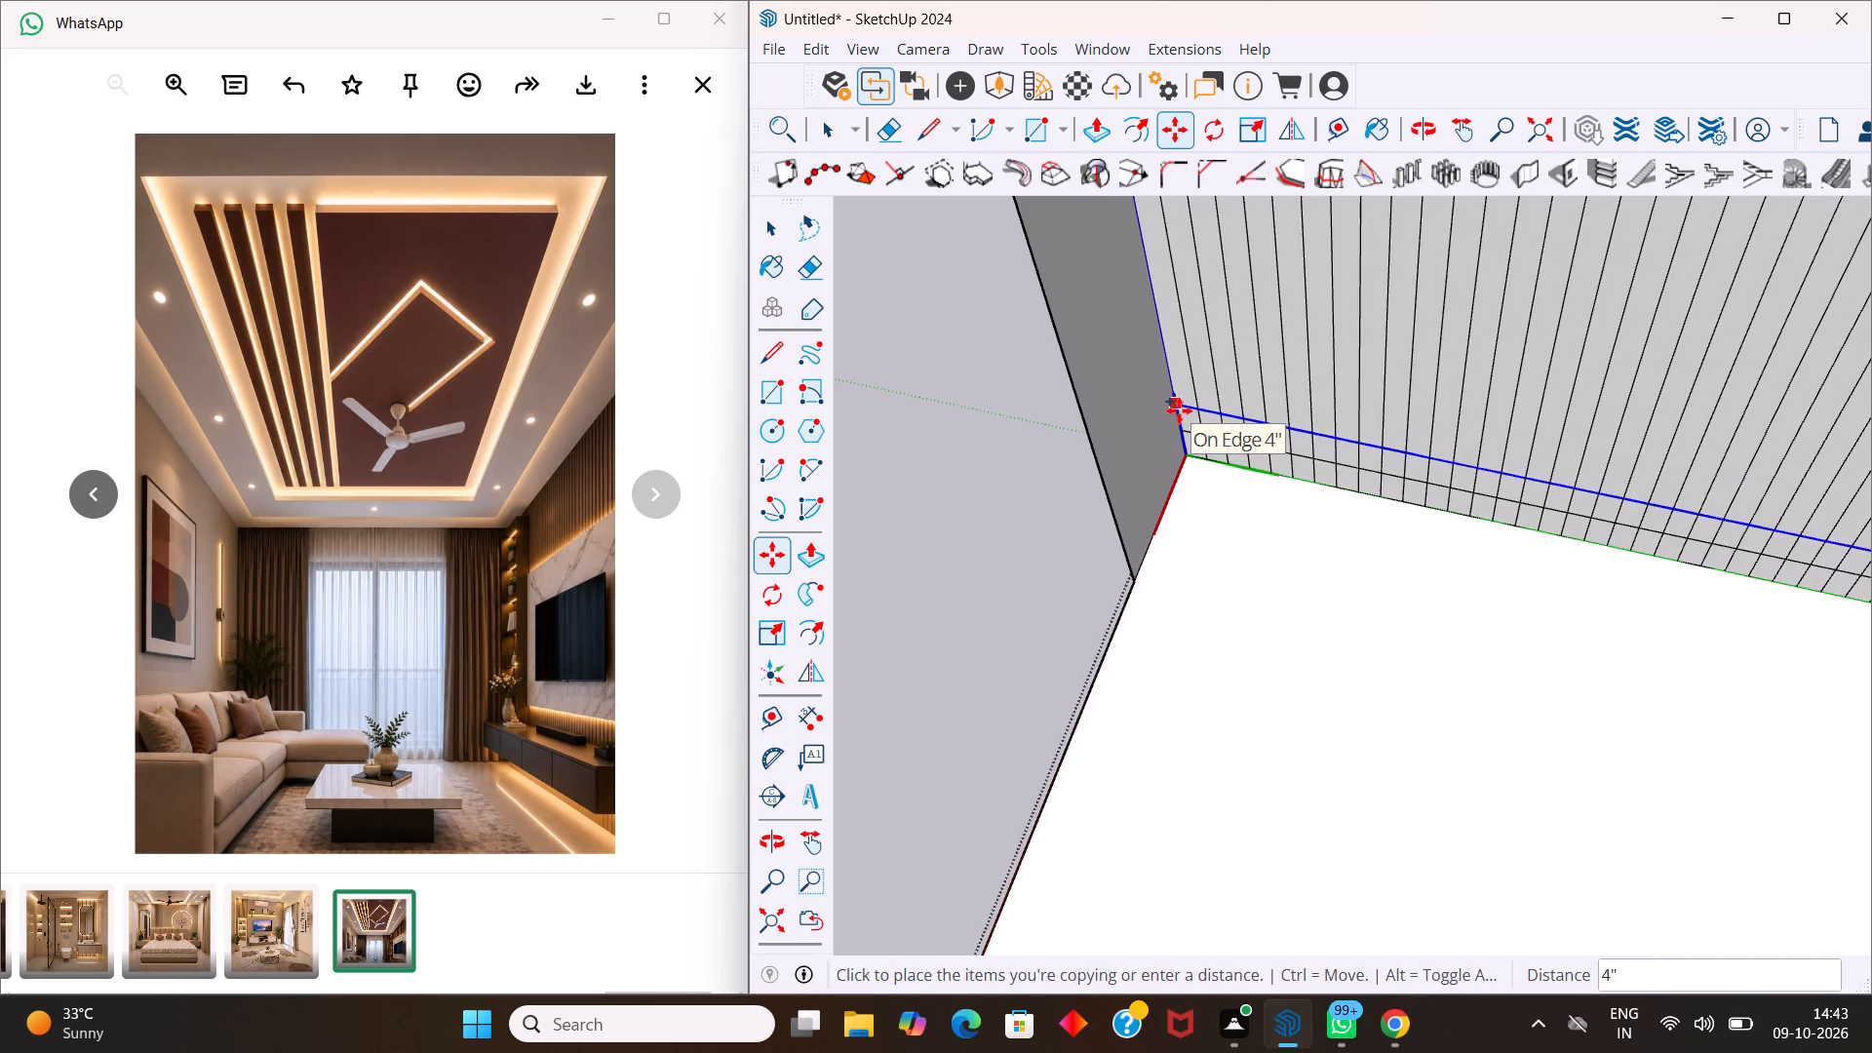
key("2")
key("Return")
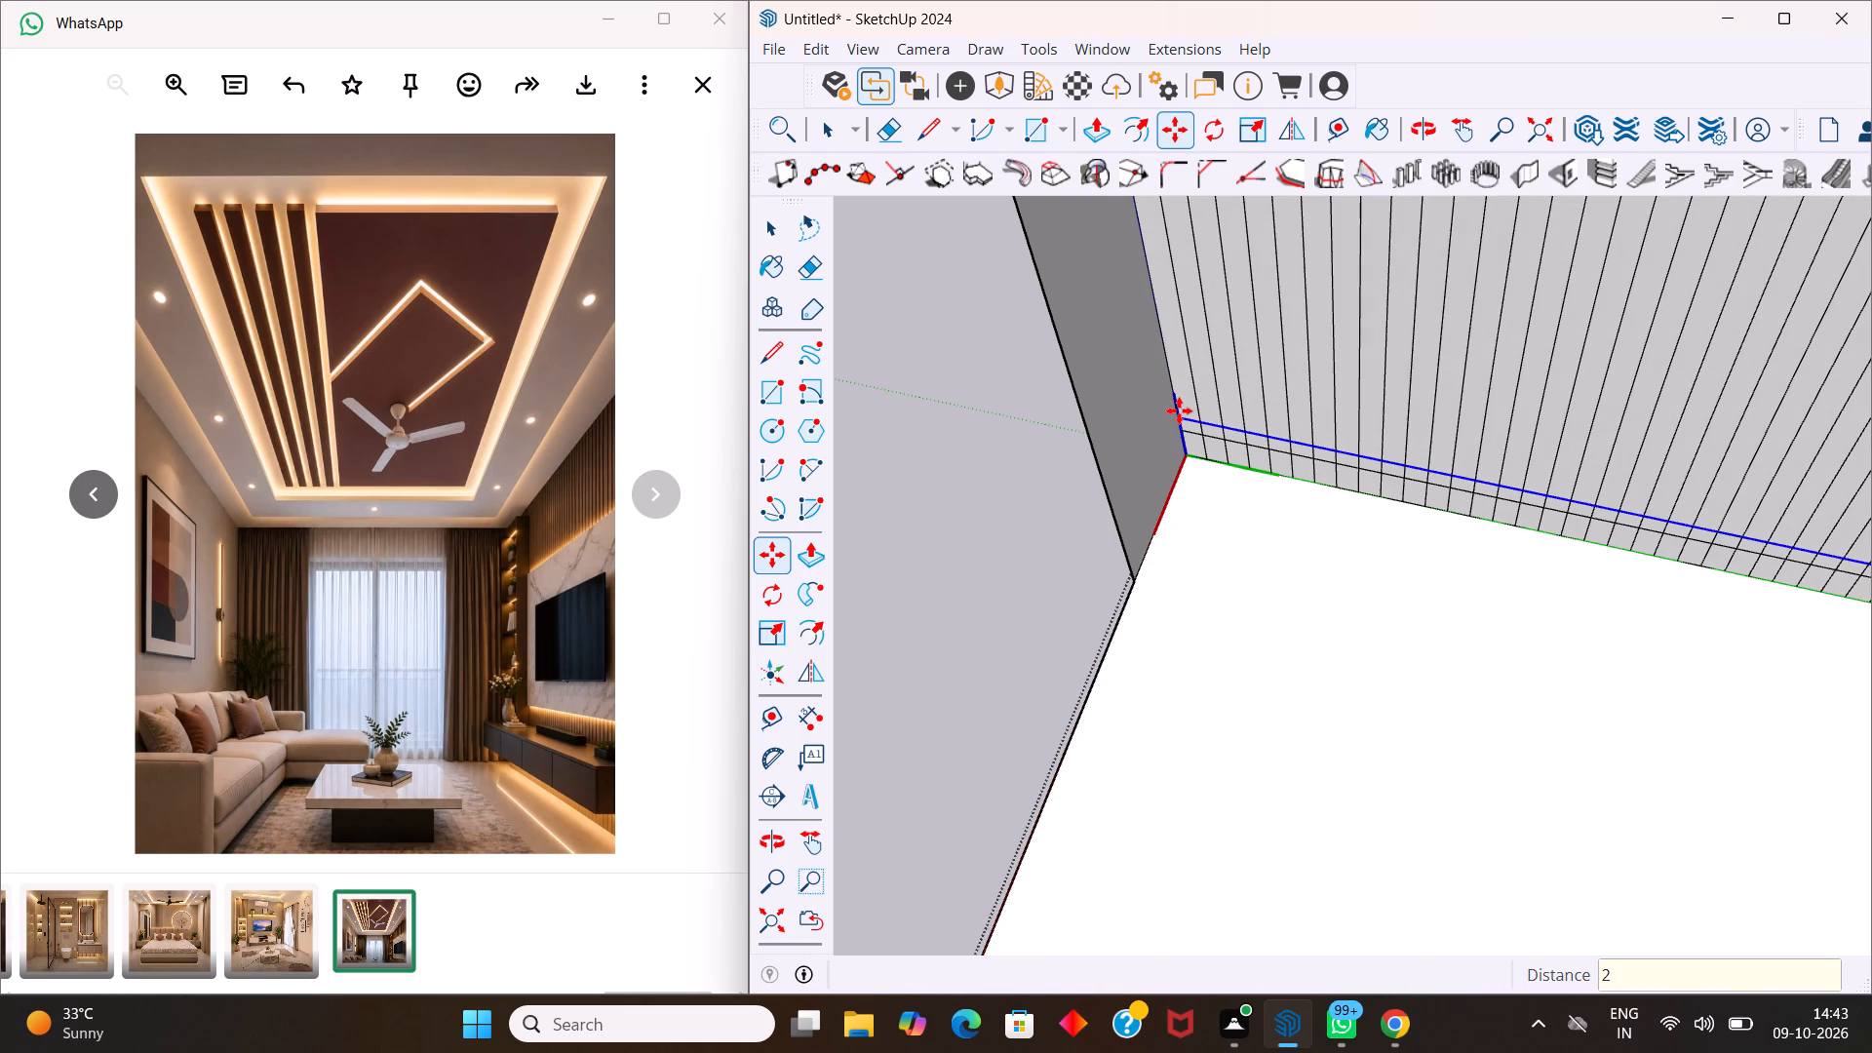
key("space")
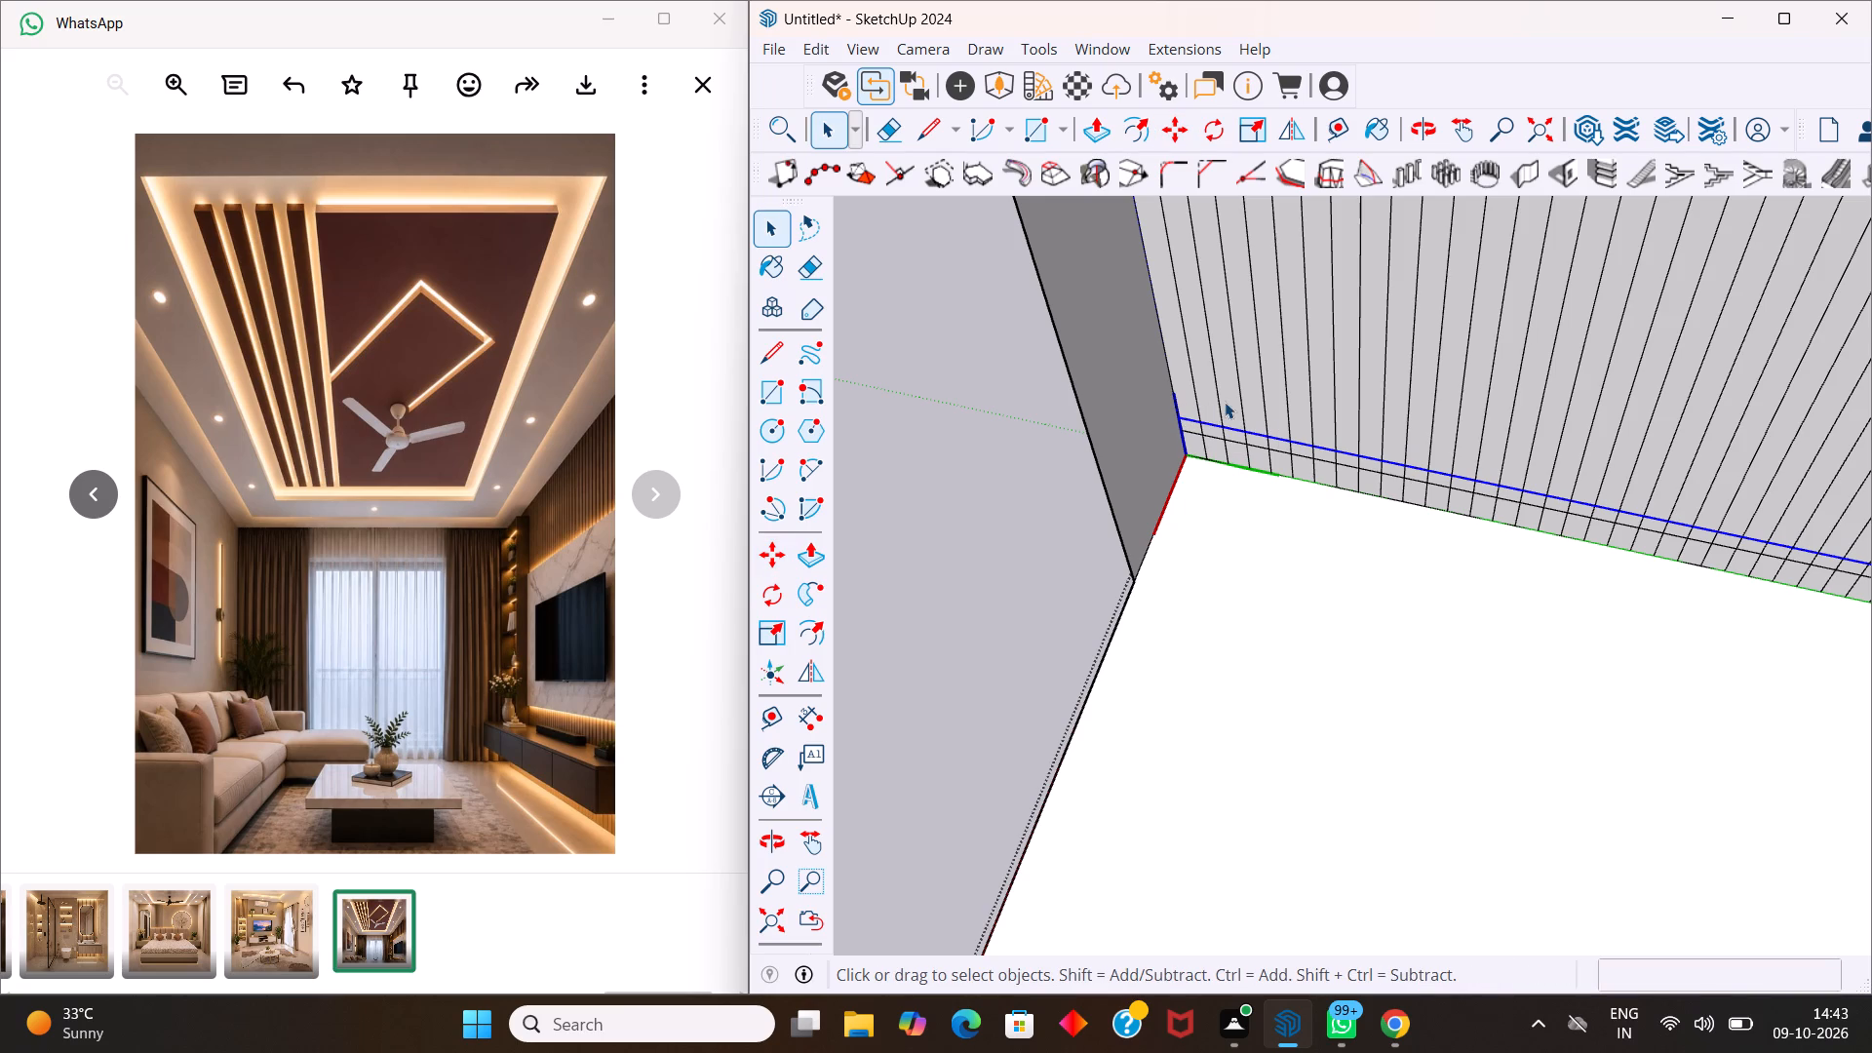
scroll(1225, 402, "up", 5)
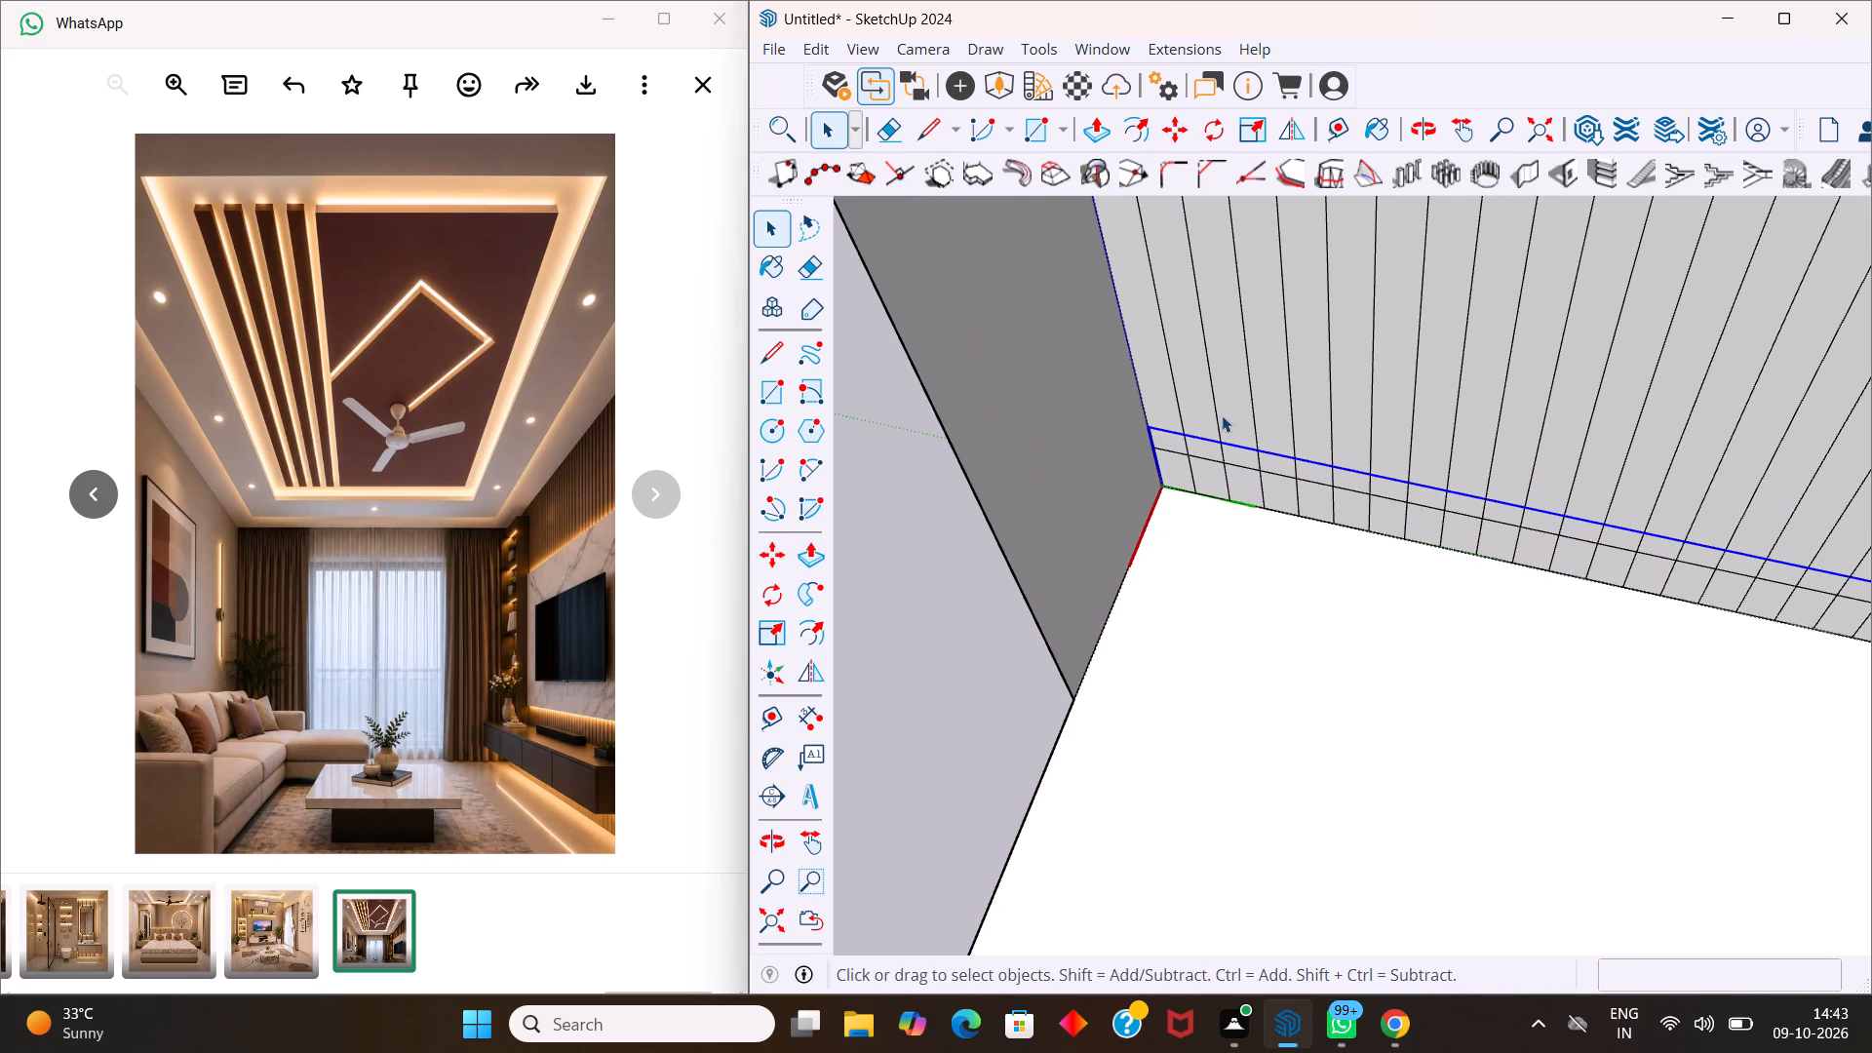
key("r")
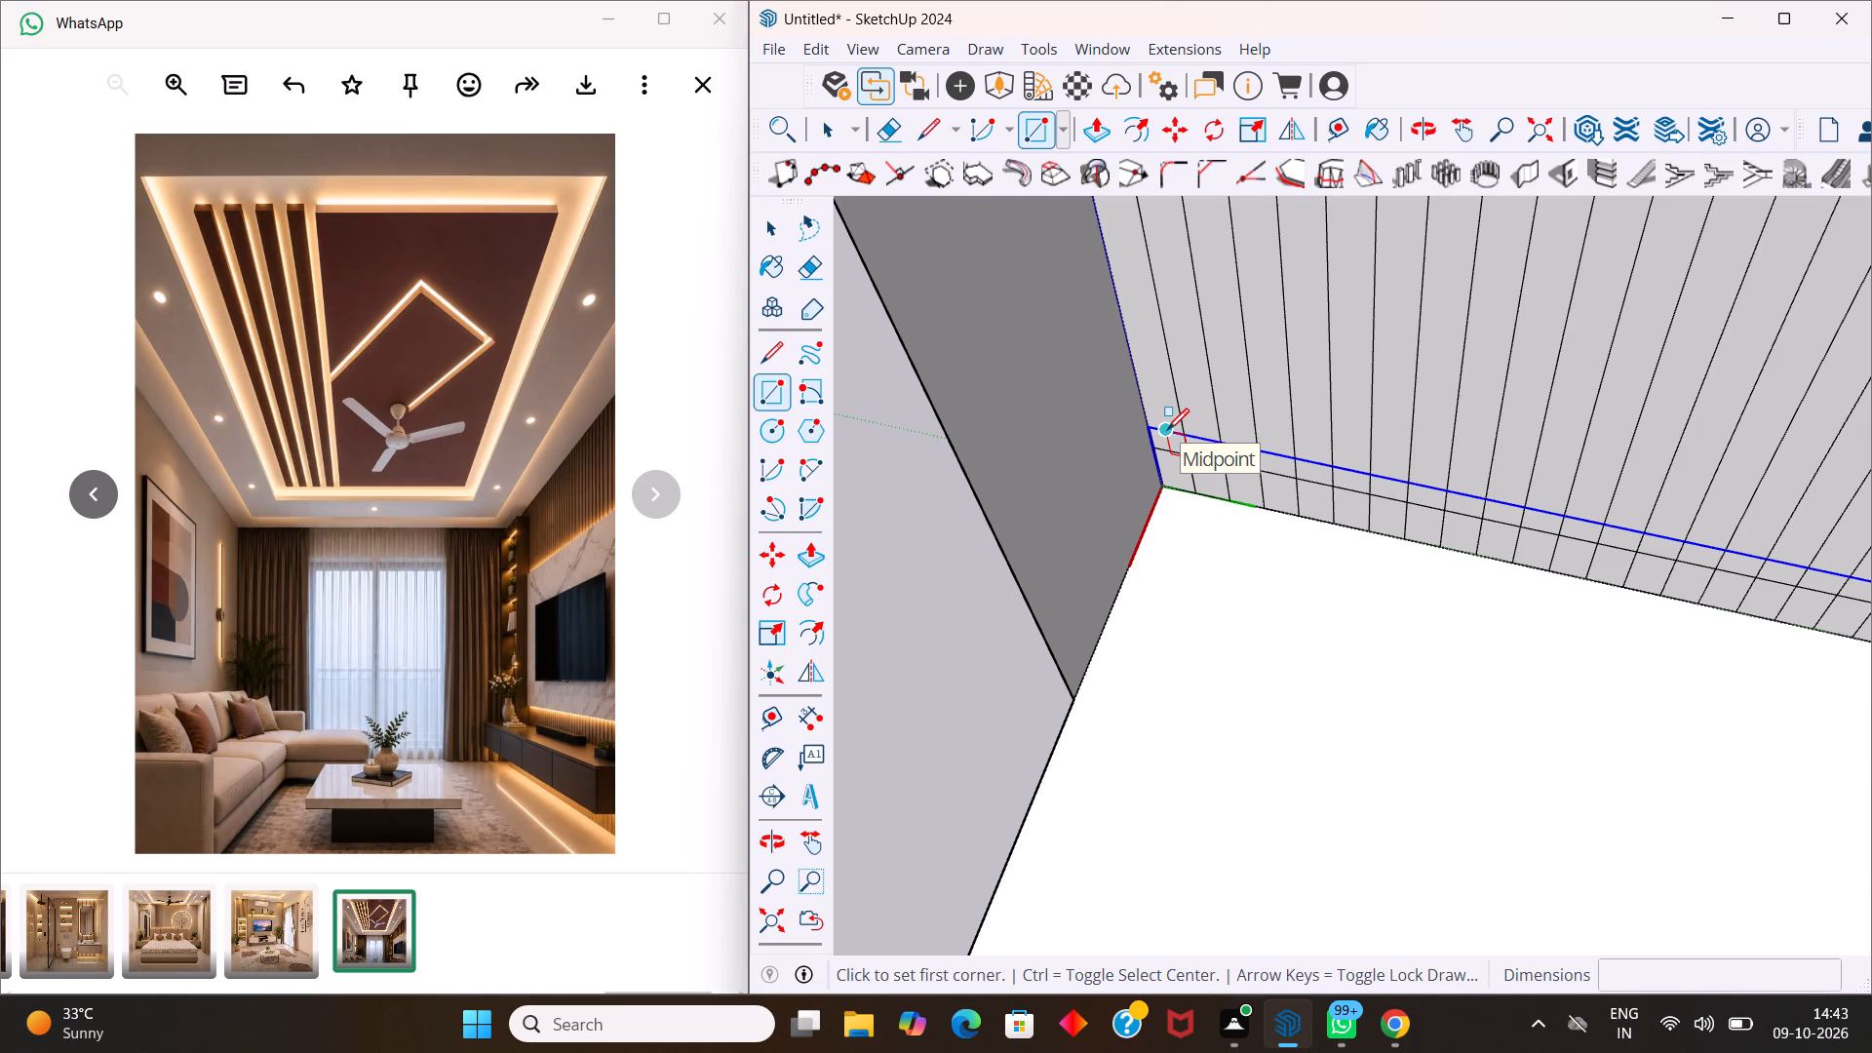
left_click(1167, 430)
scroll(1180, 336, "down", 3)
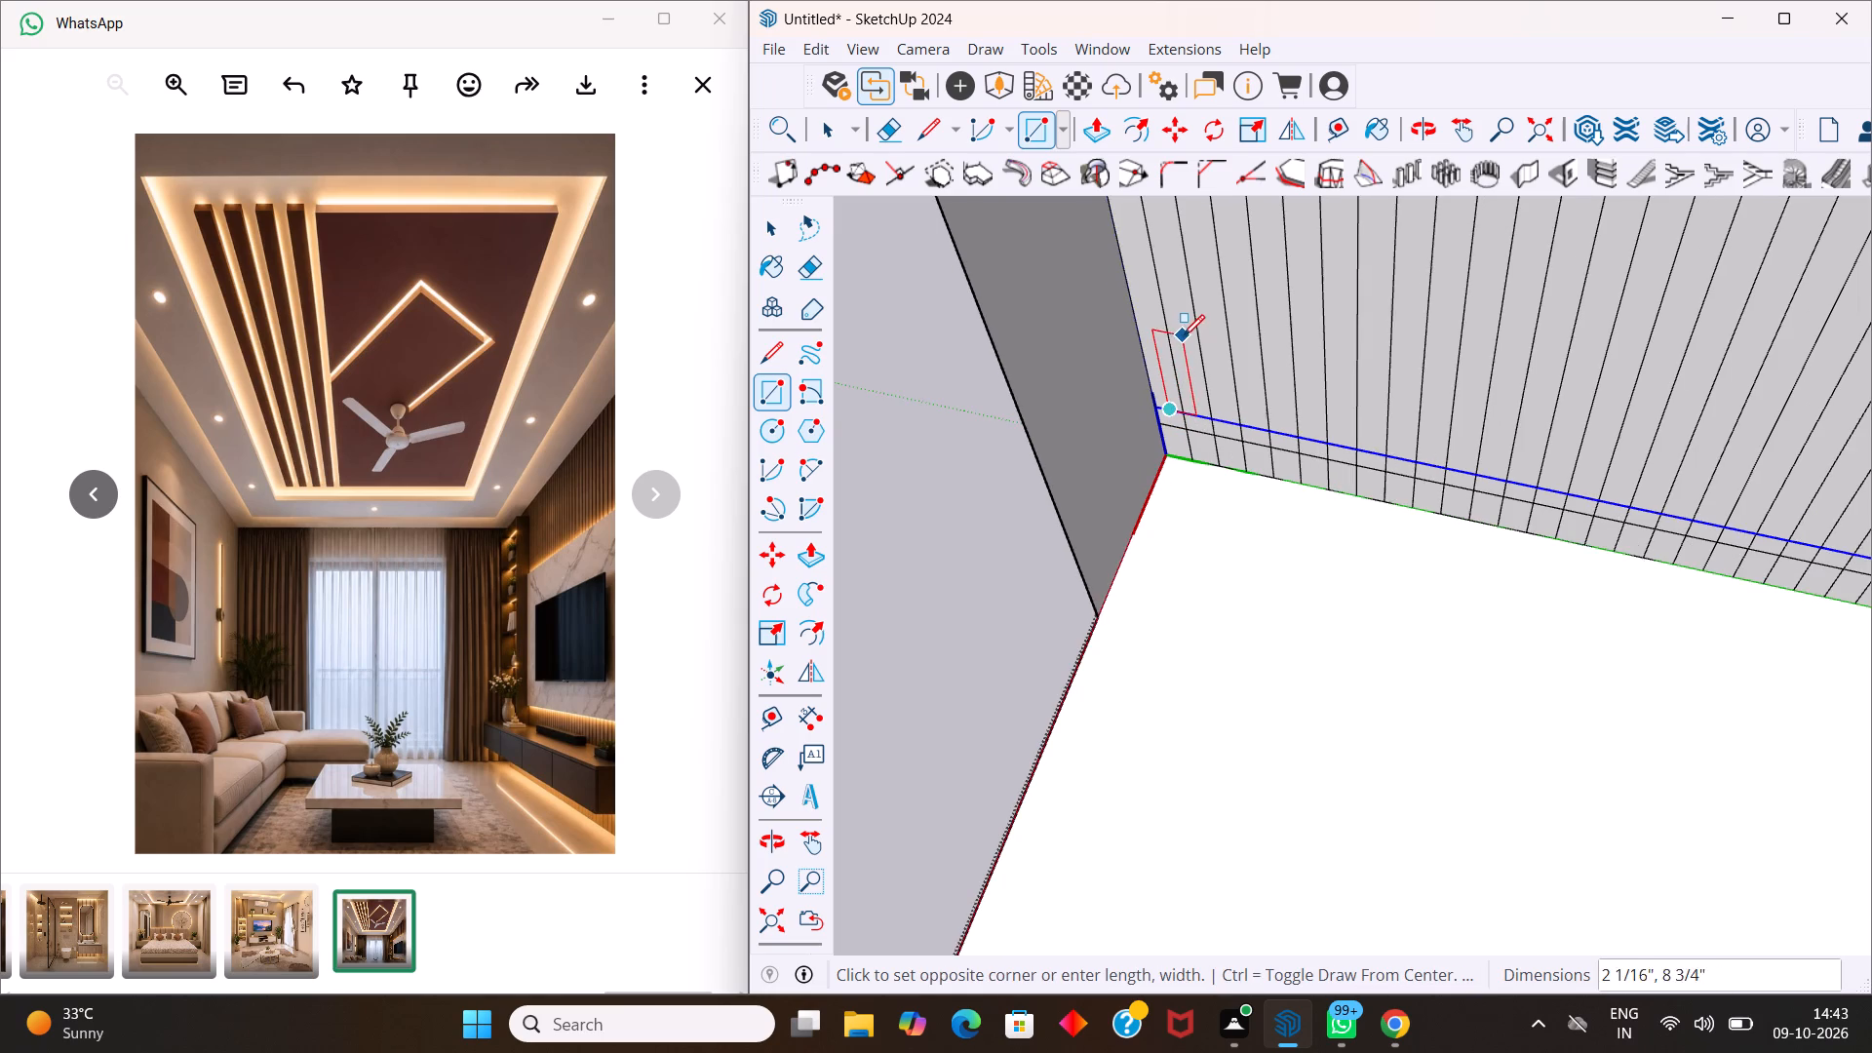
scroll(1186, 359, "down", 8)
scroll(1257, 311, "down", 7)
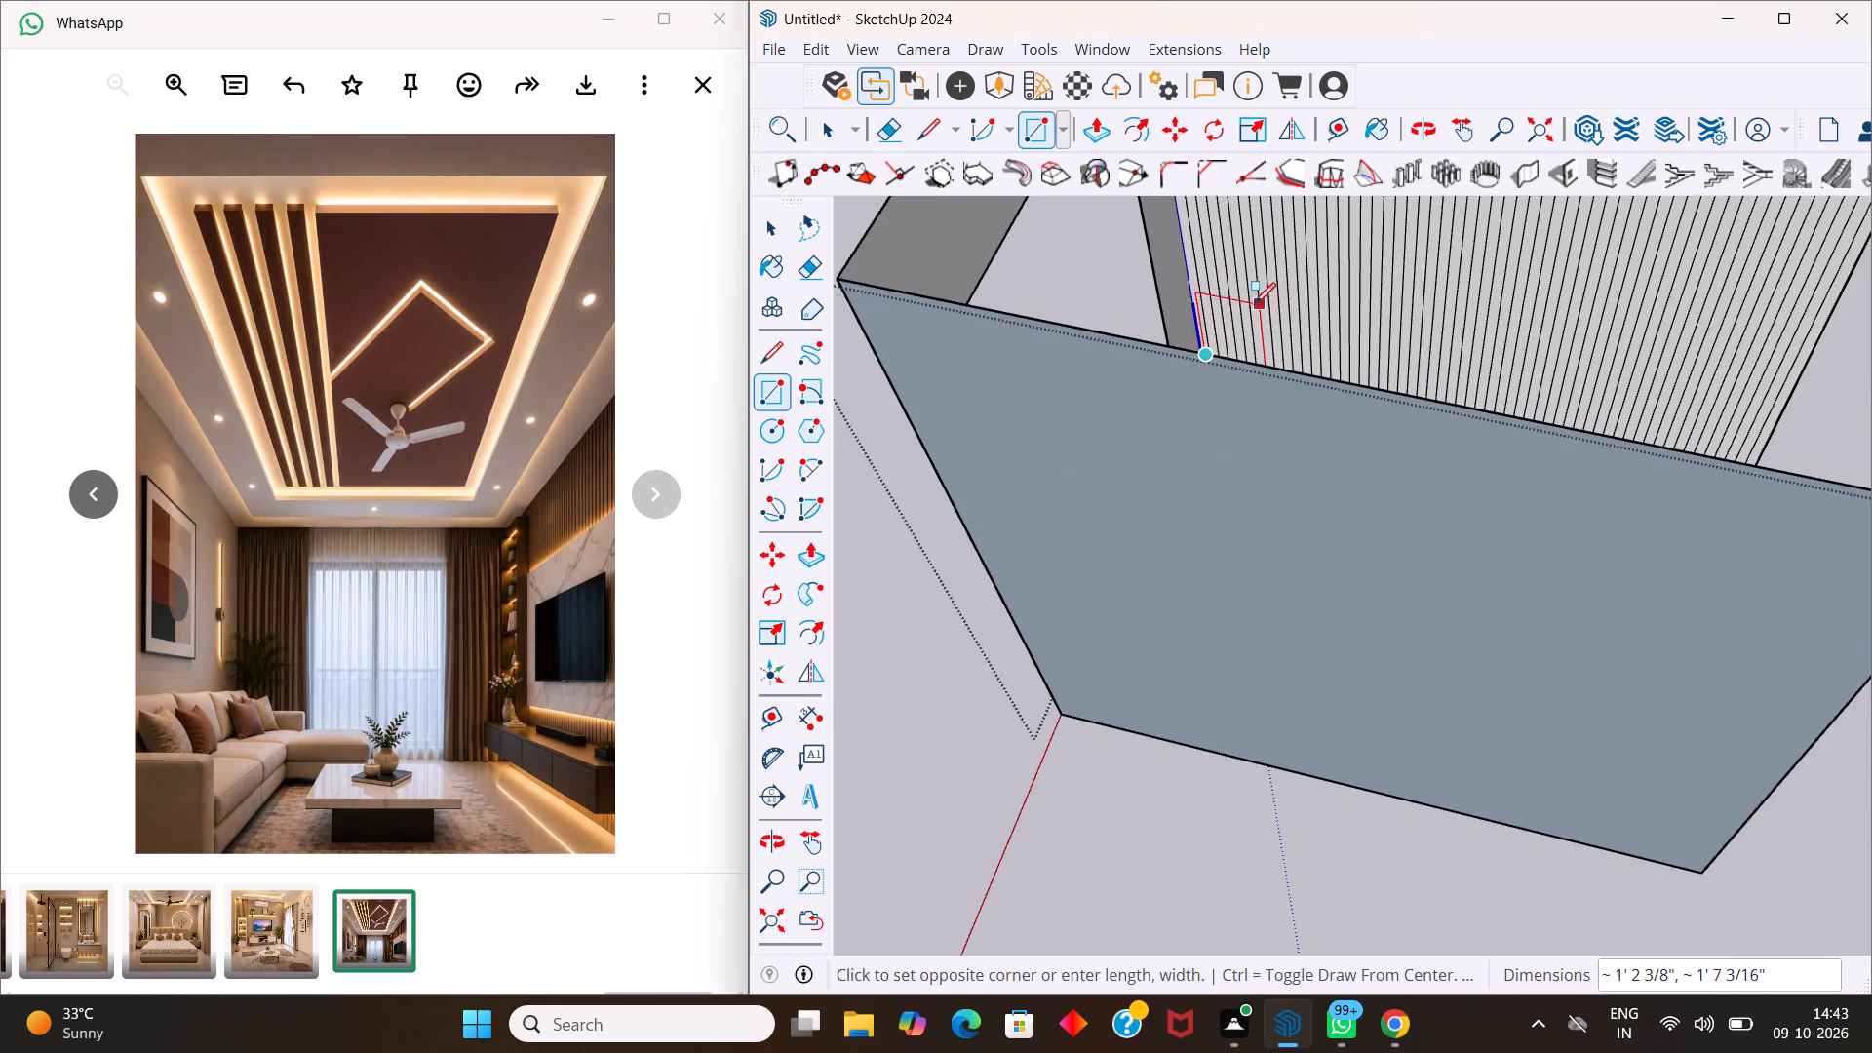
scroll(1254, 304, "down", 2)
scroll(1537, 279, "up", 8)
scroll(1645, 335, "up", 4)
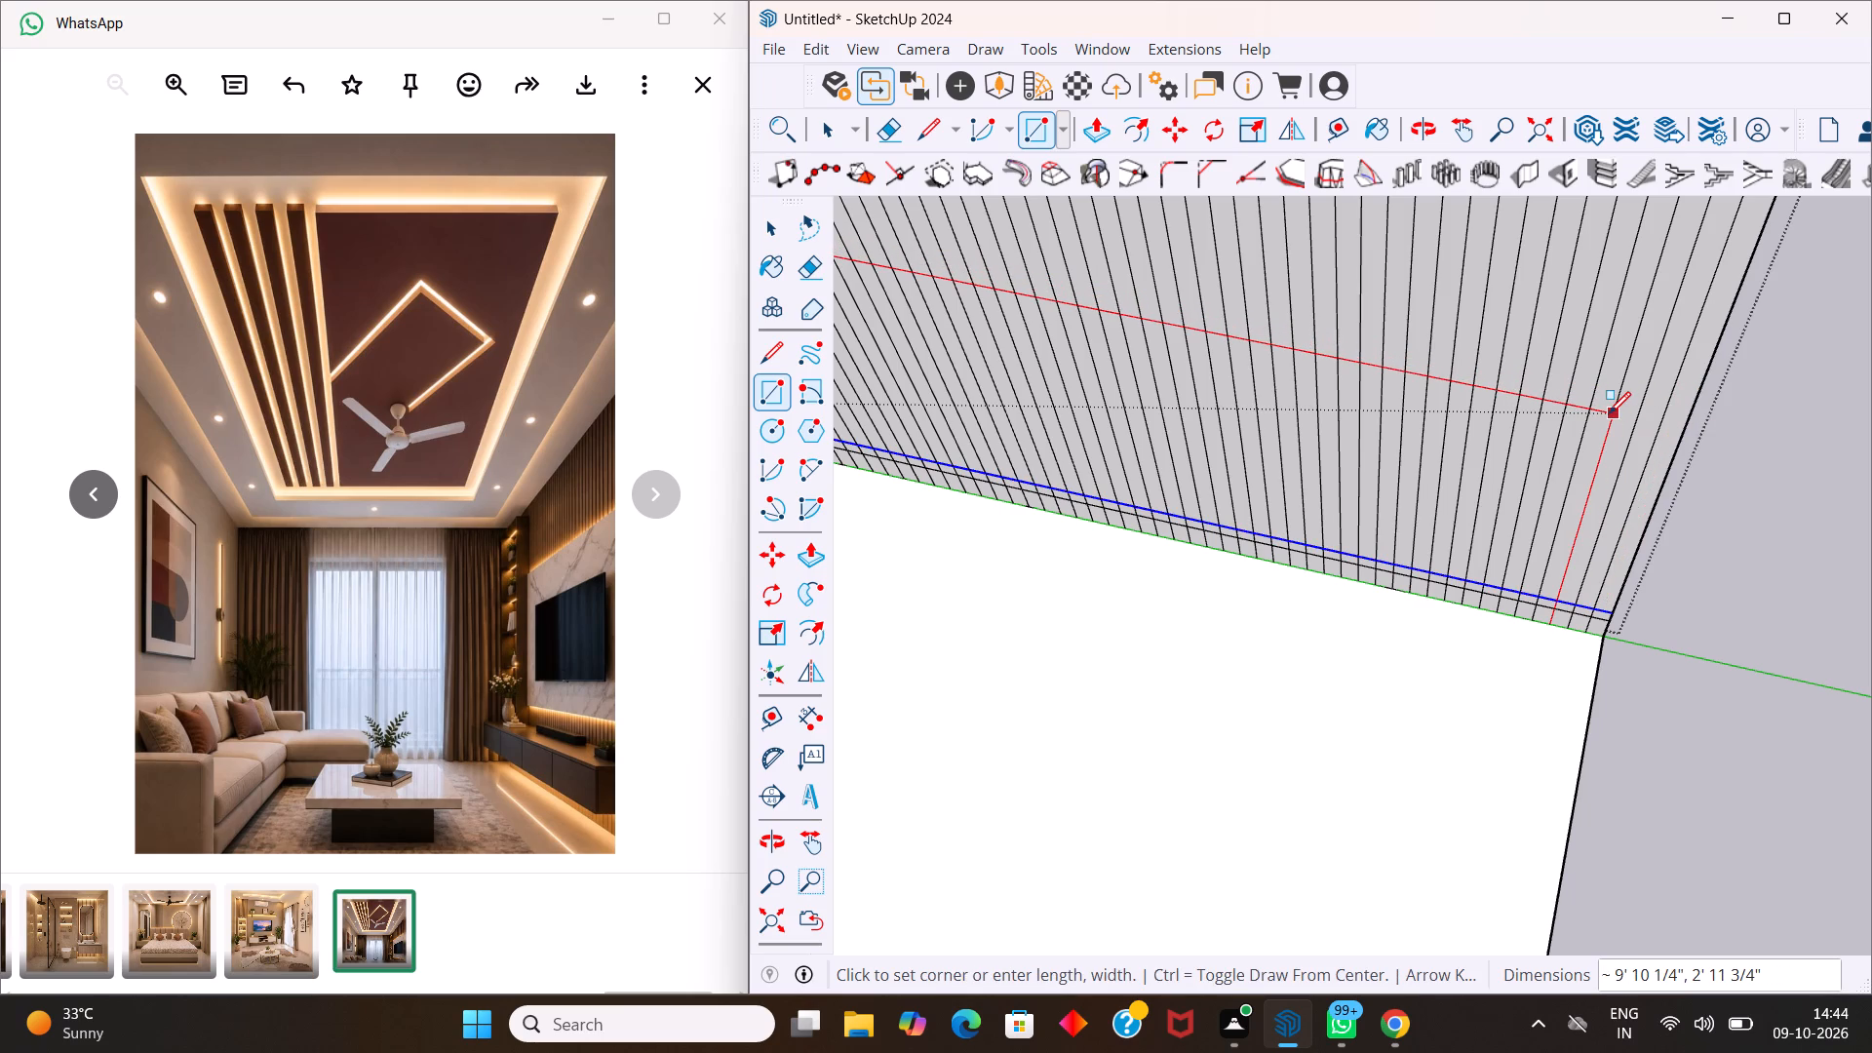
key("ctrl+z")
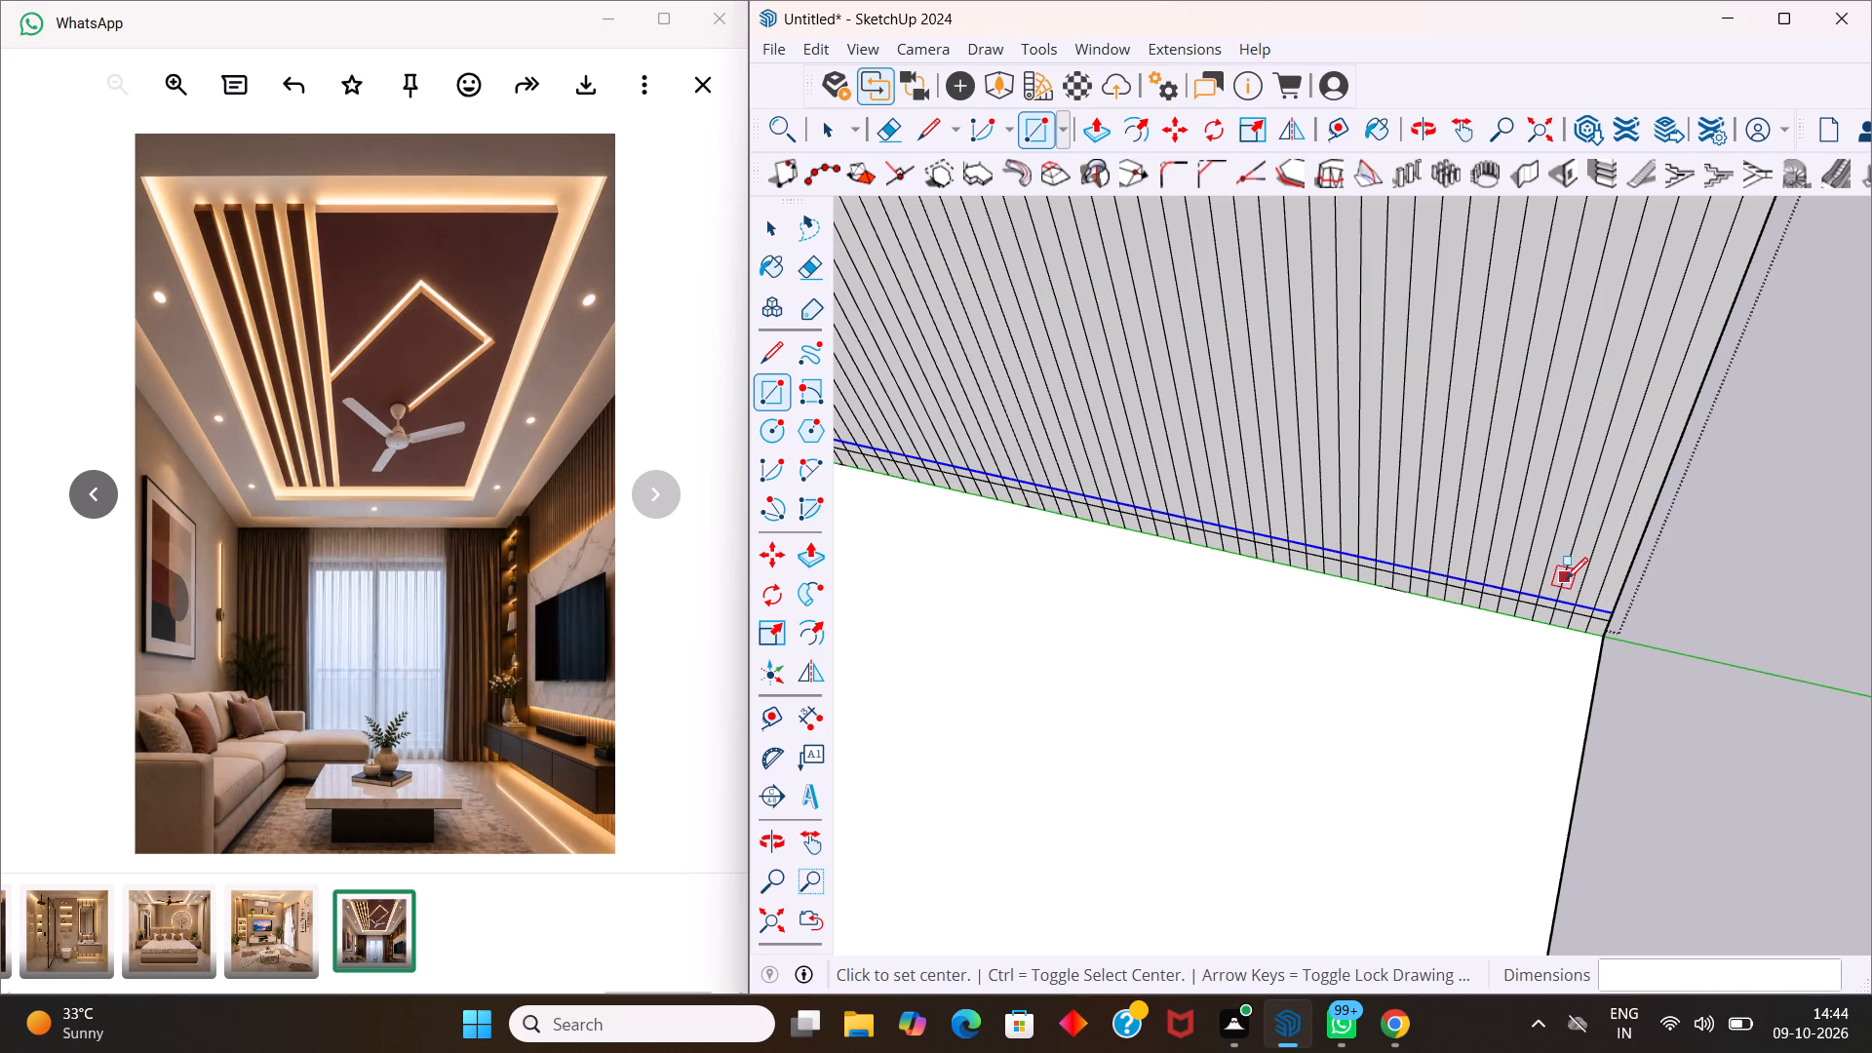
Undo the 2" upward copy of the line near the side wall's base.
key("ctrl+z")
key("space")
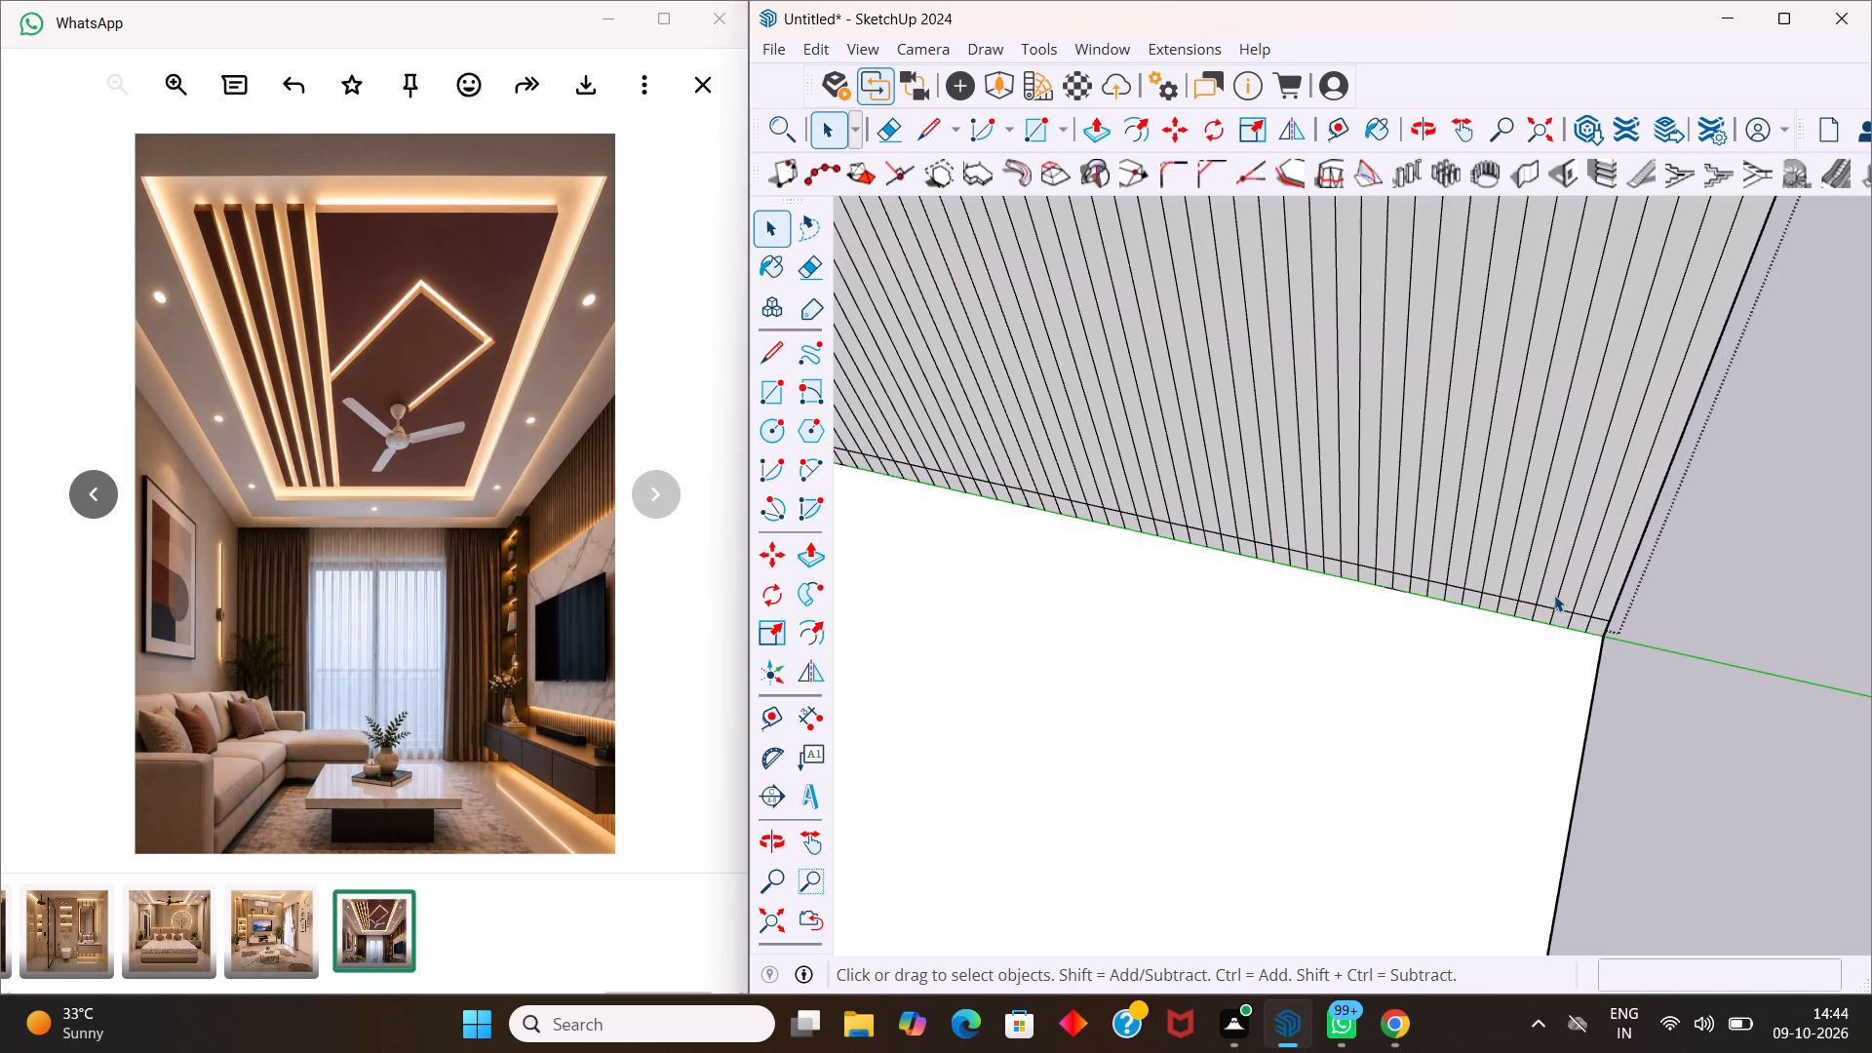
Copy the side wall's top edge 9' 8" down onto the line 4" above the base, and copy it 1' upward from there.
scroll(1532, 612, "down", 5)
scroll(1416, 565, "down", 5)
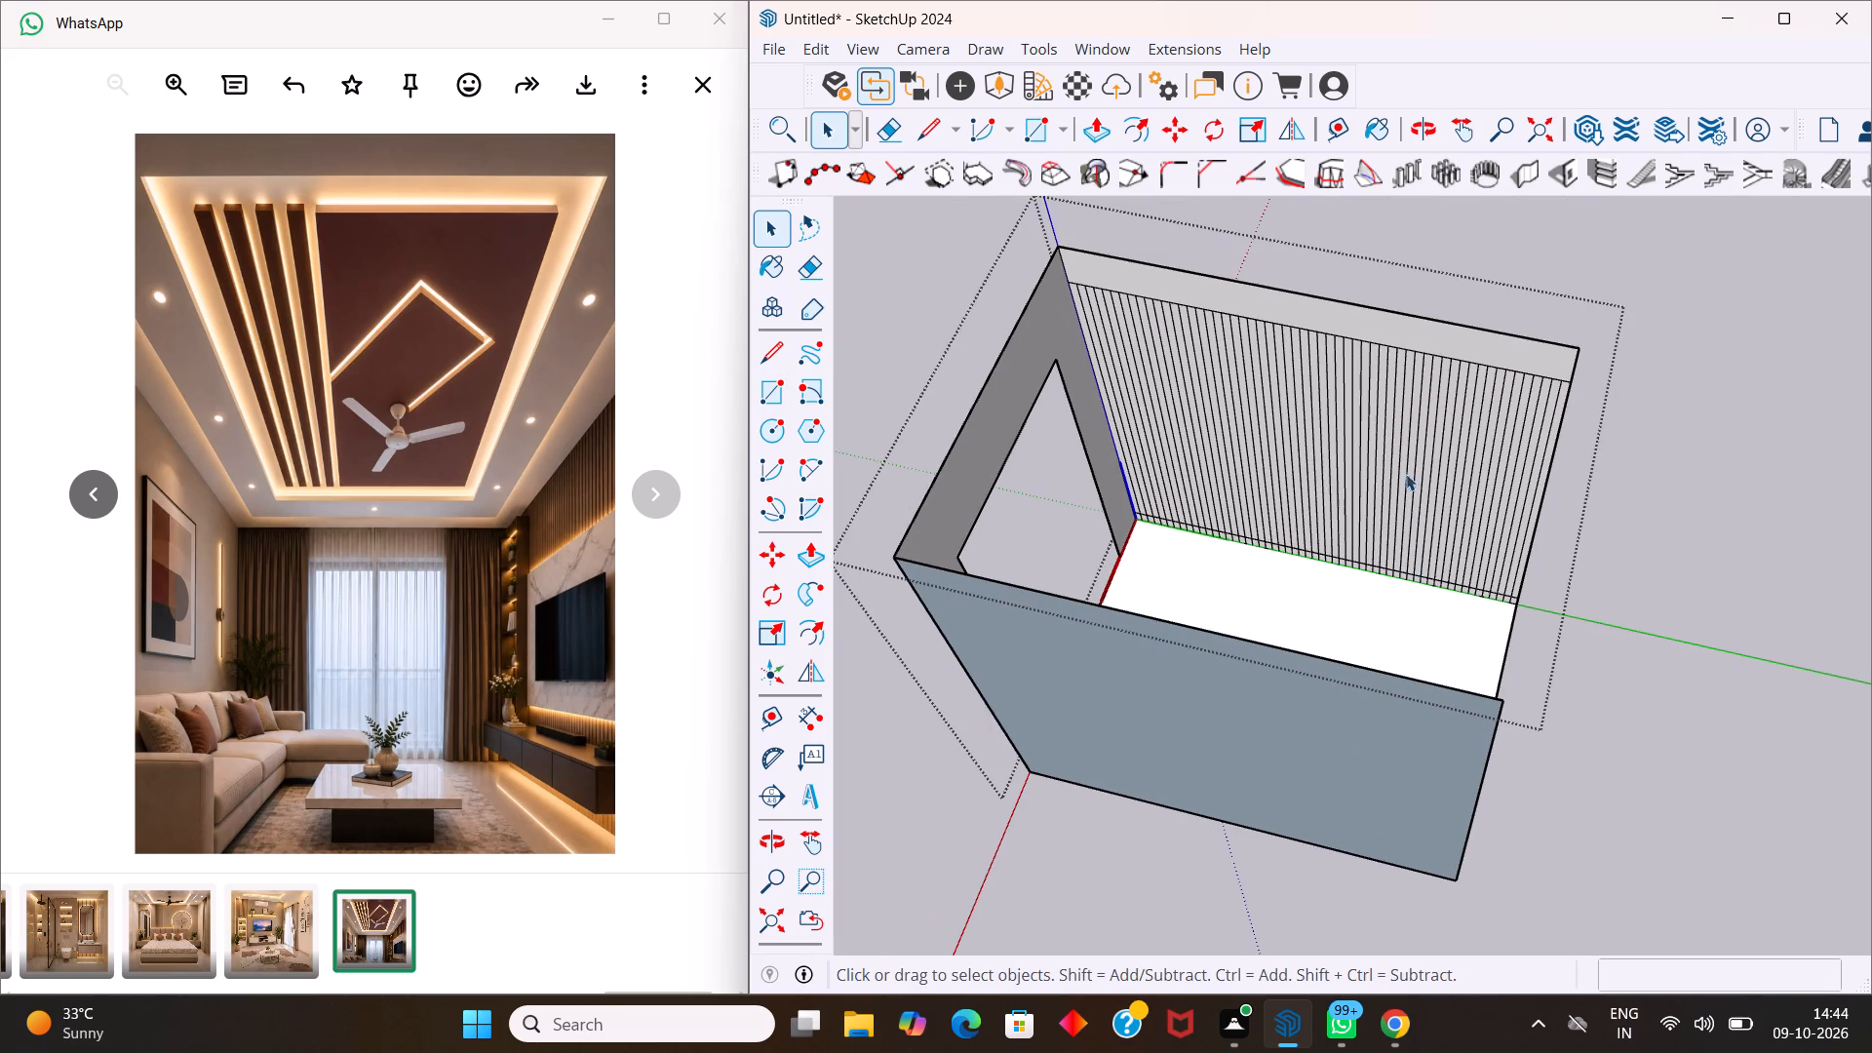
left_click(1382, 311)
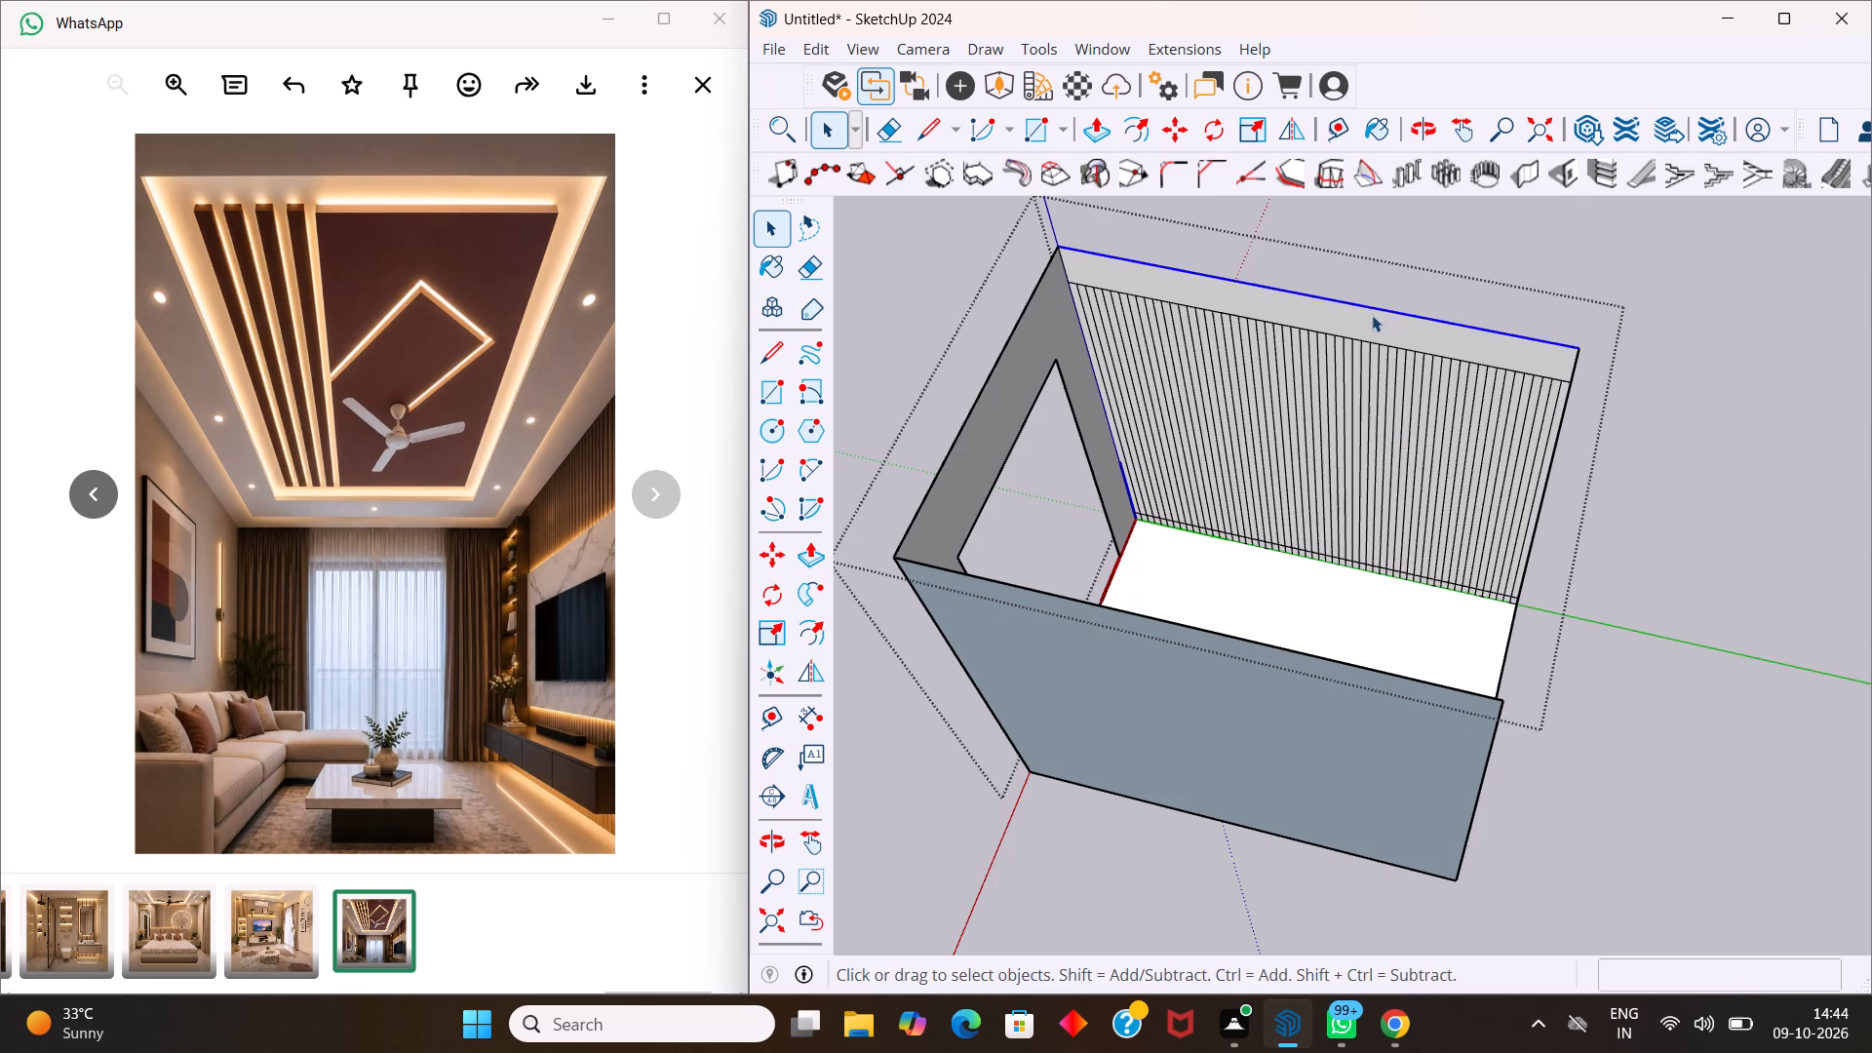
key("m")
left_click(1568, 350)
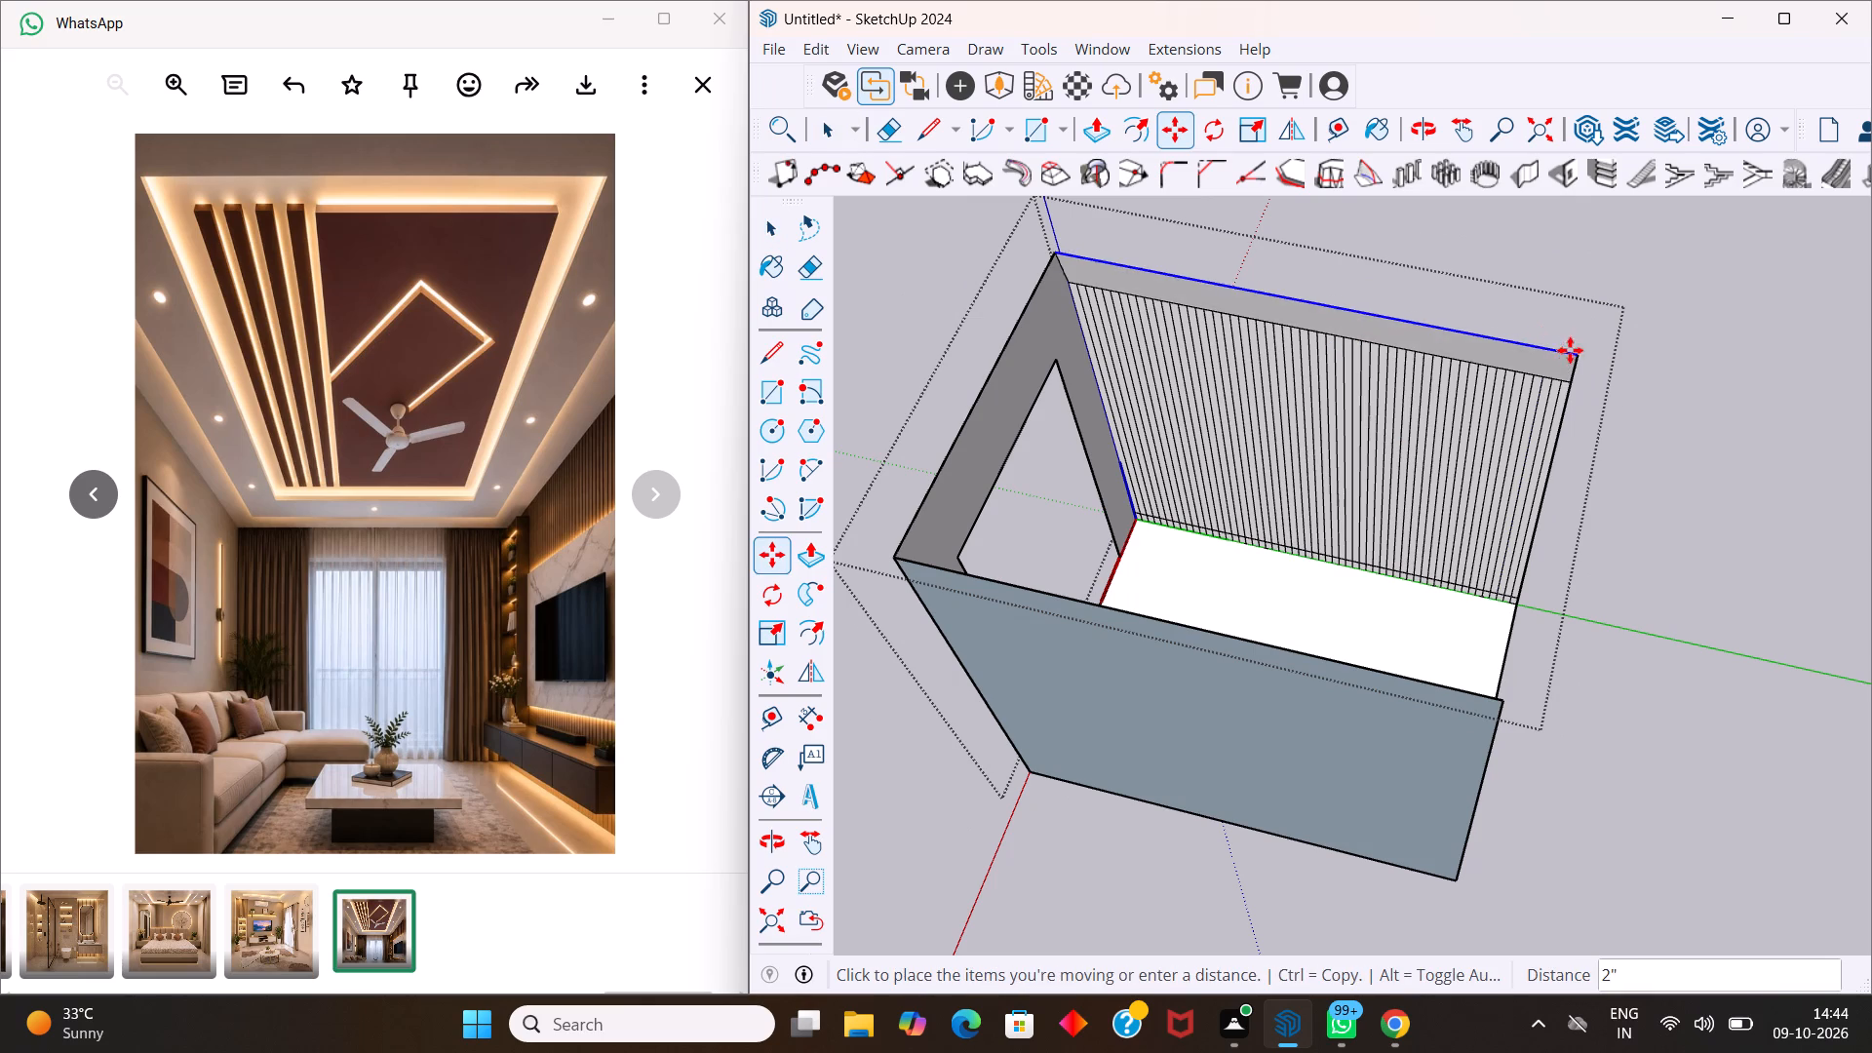
scroll(1549, 541, "up", 9)
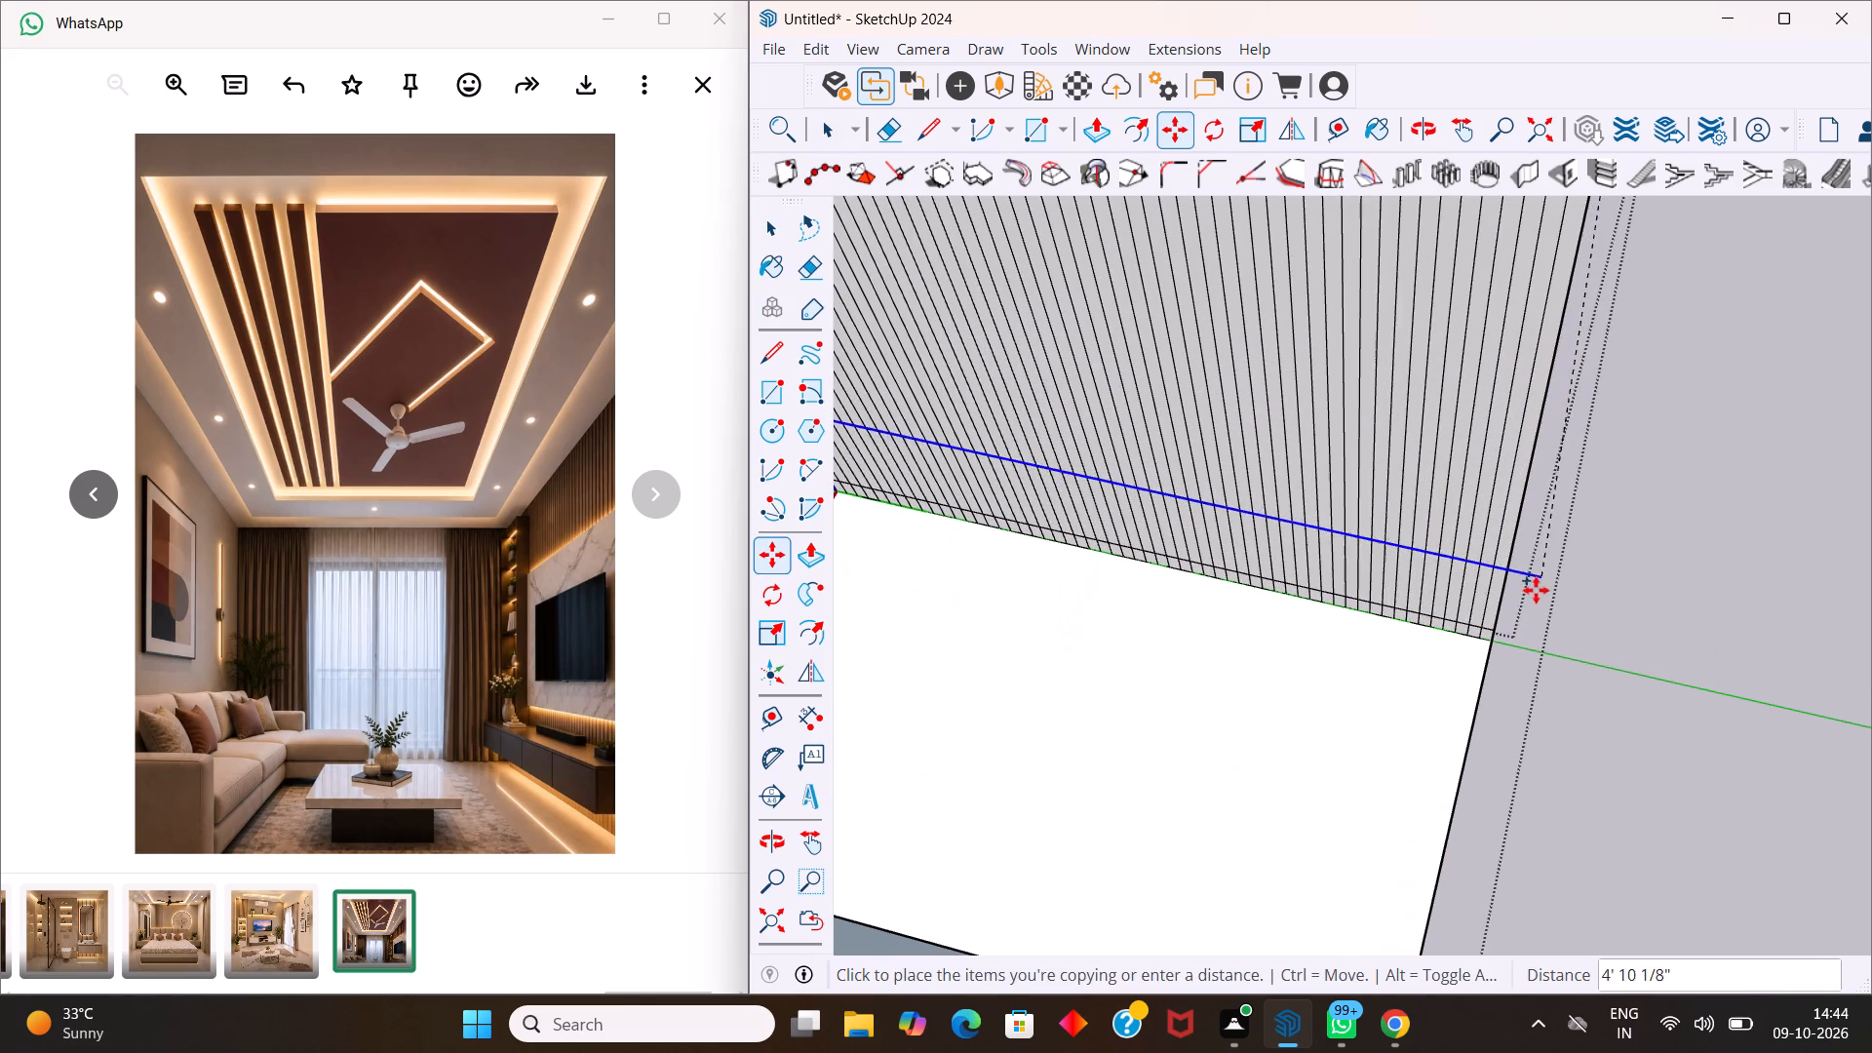
left_click(1498, 635)
left_click(1499, 629)
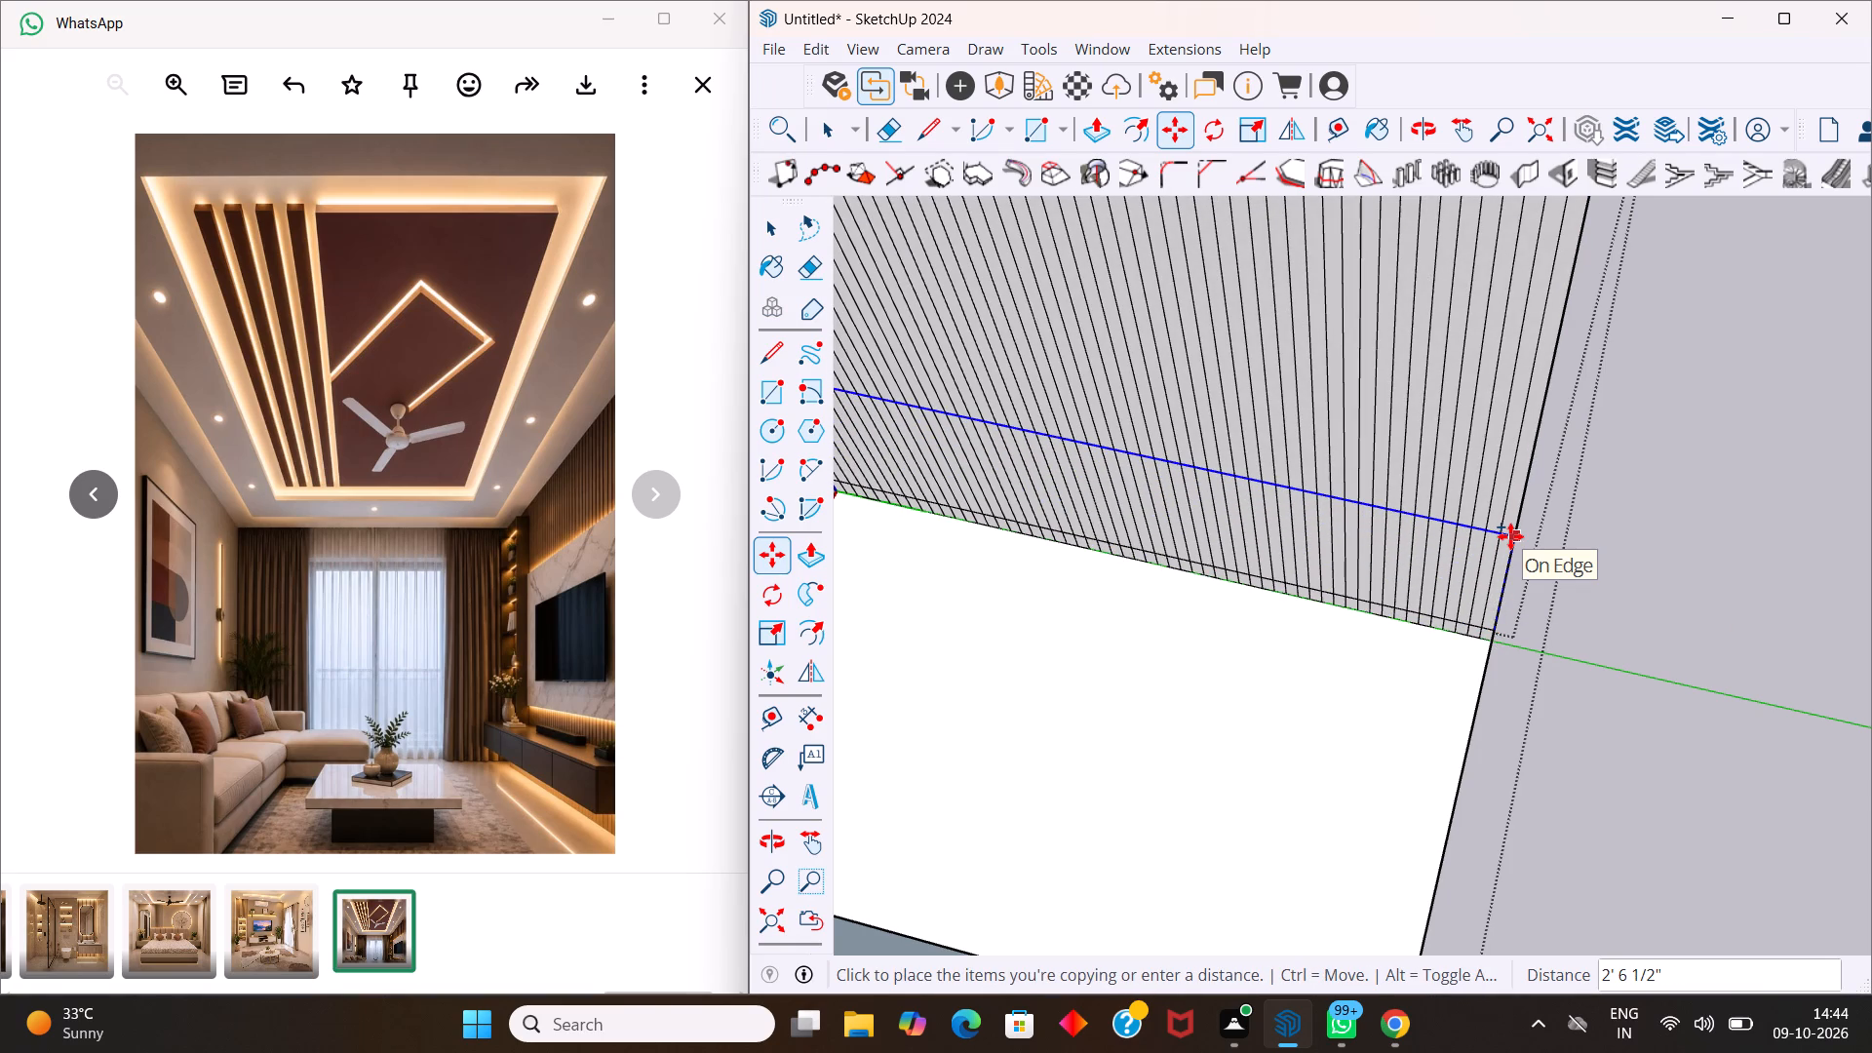
type("1'")
key("Return")
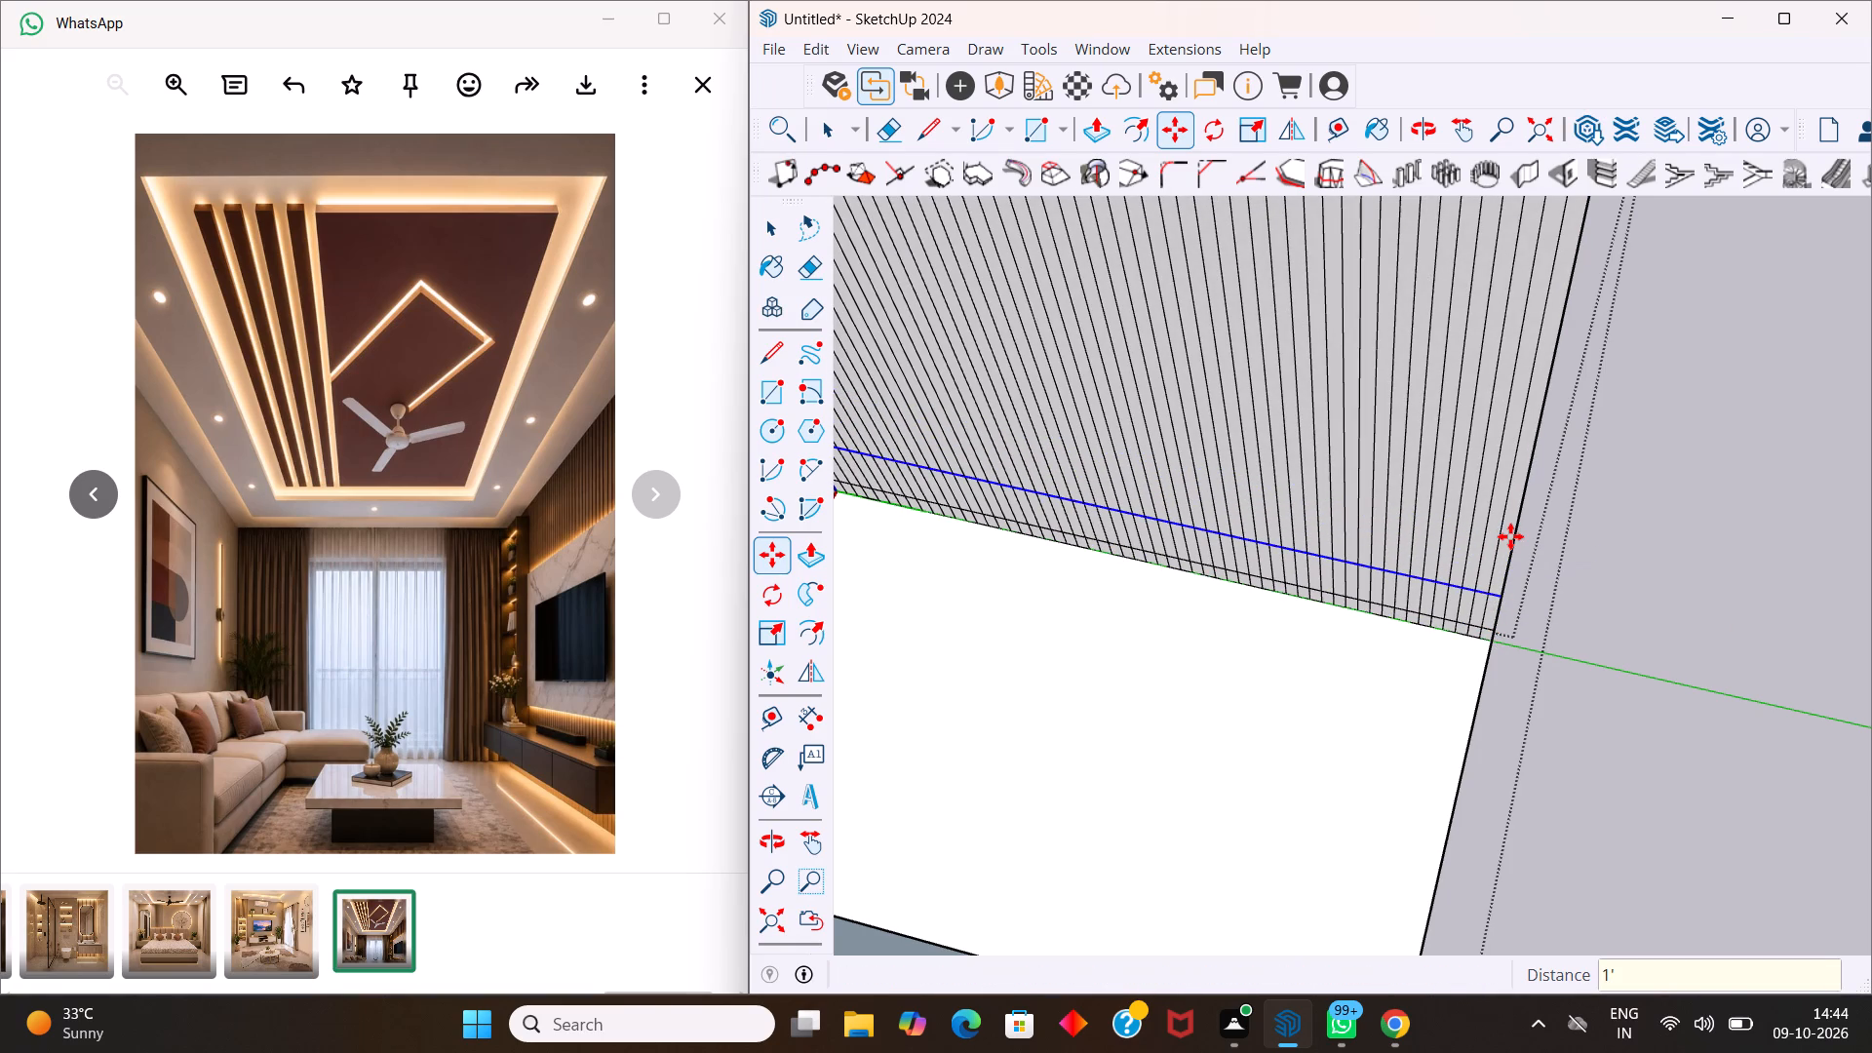
key("space")
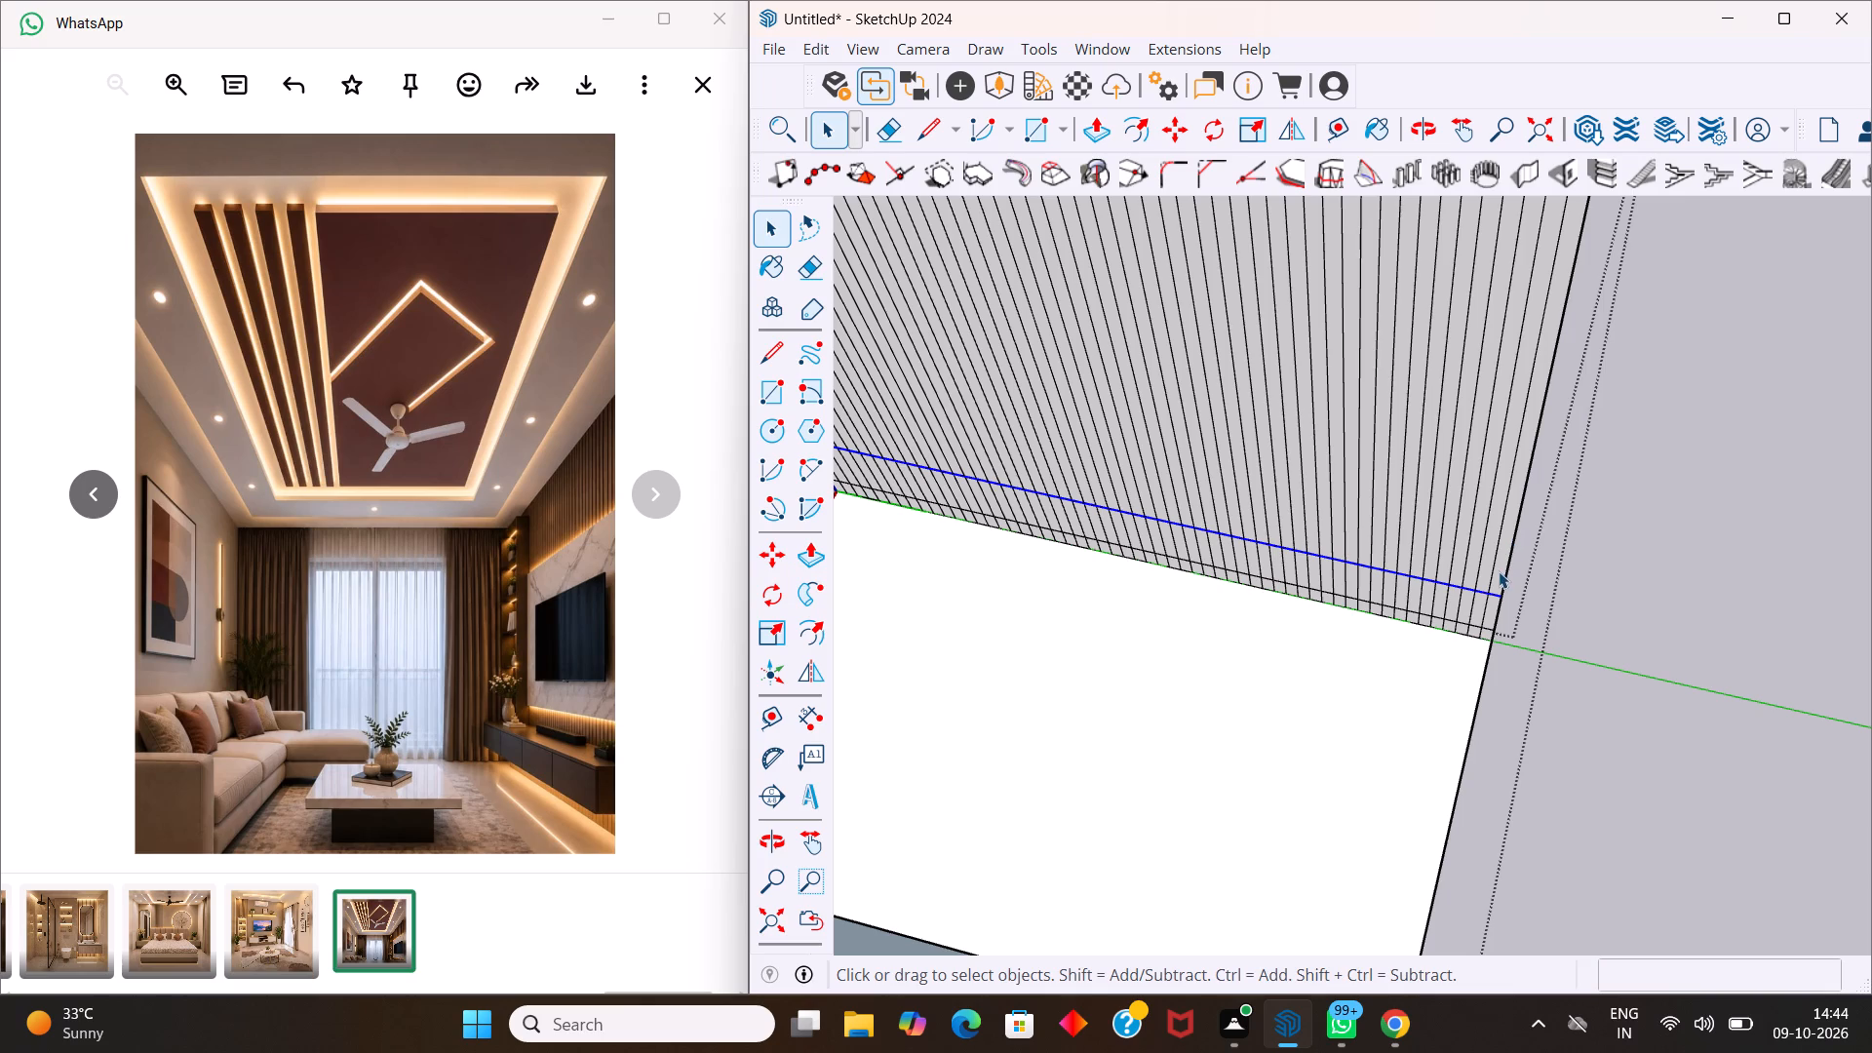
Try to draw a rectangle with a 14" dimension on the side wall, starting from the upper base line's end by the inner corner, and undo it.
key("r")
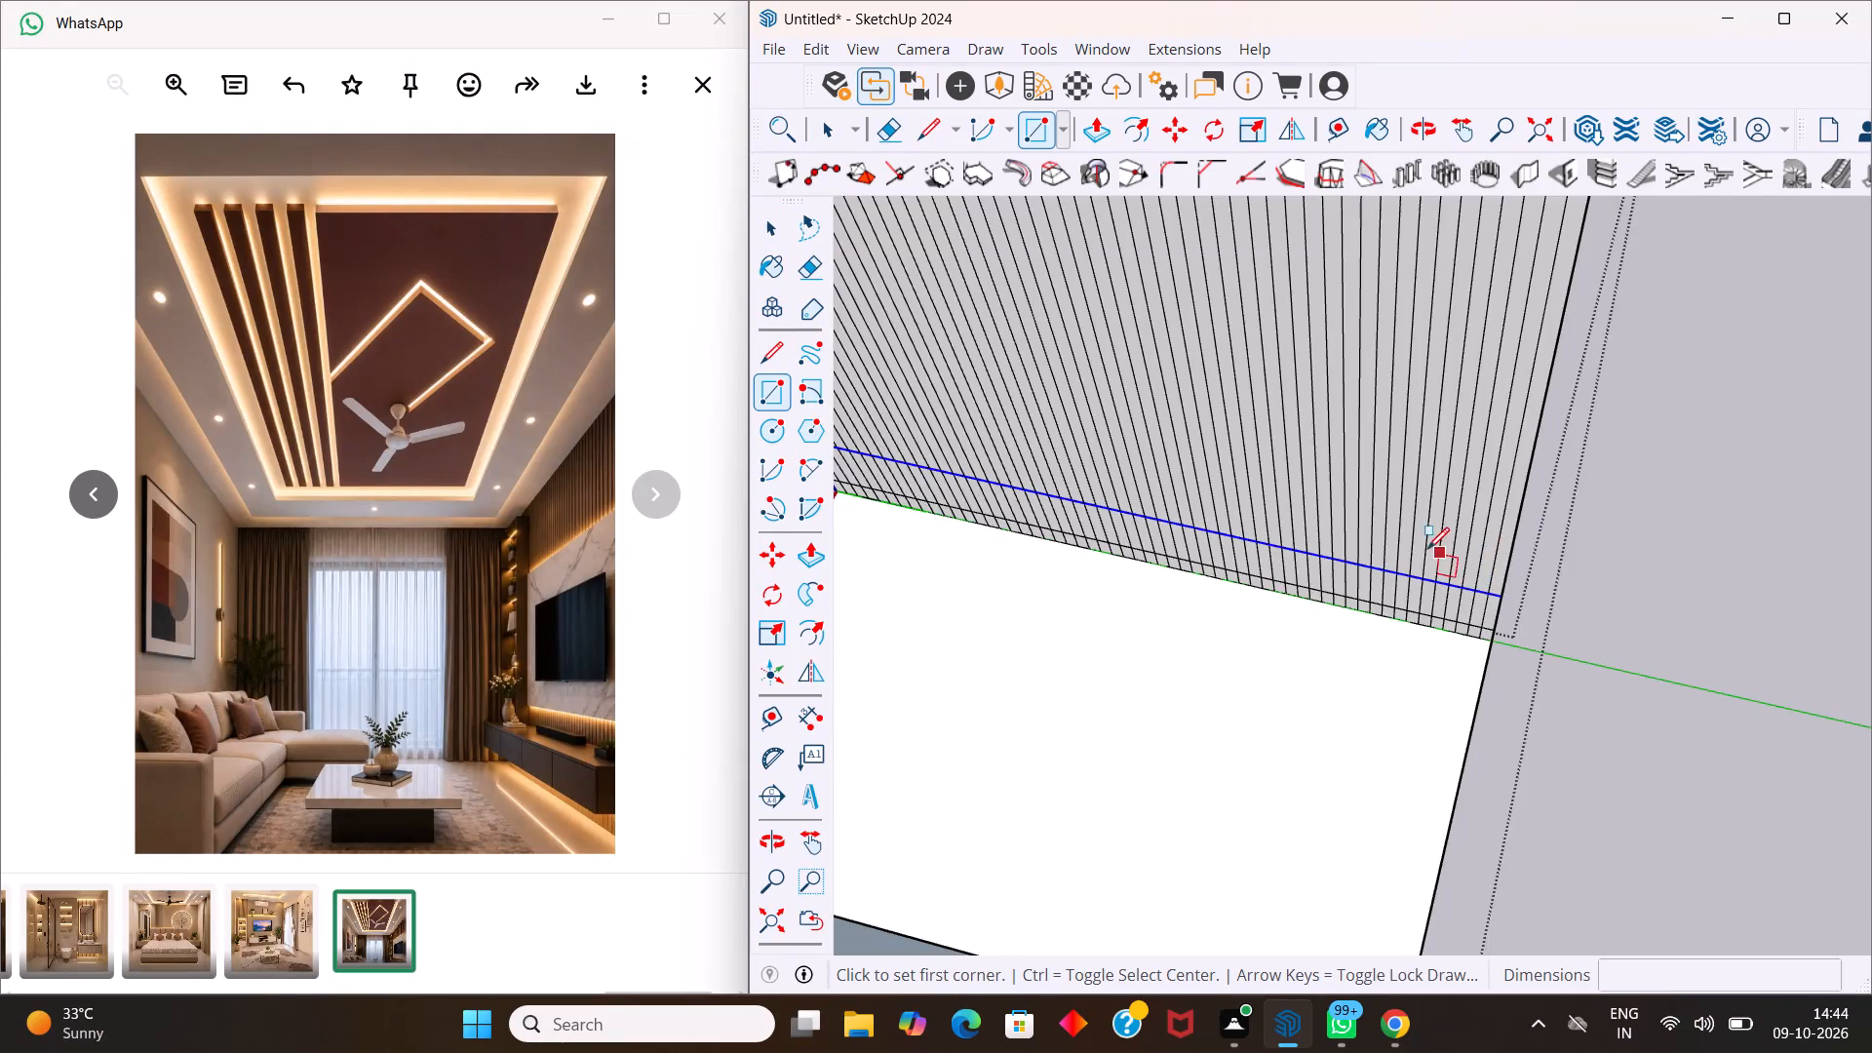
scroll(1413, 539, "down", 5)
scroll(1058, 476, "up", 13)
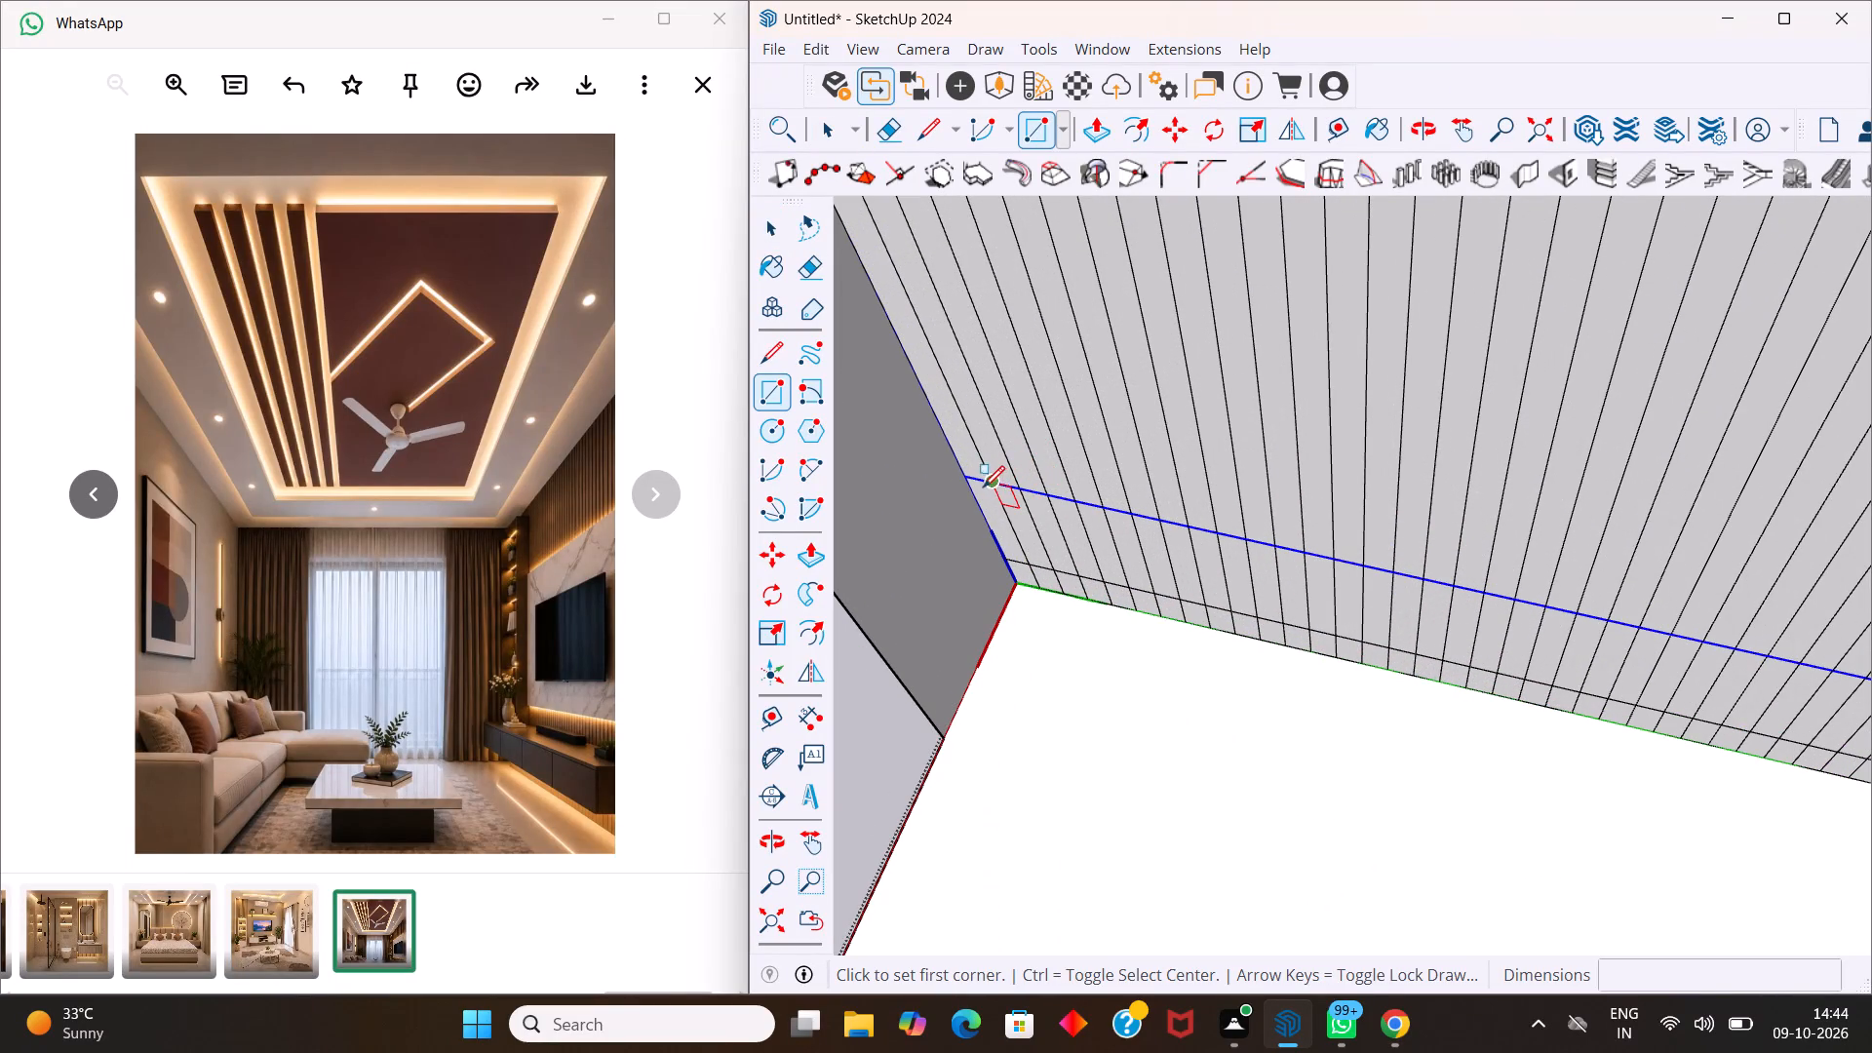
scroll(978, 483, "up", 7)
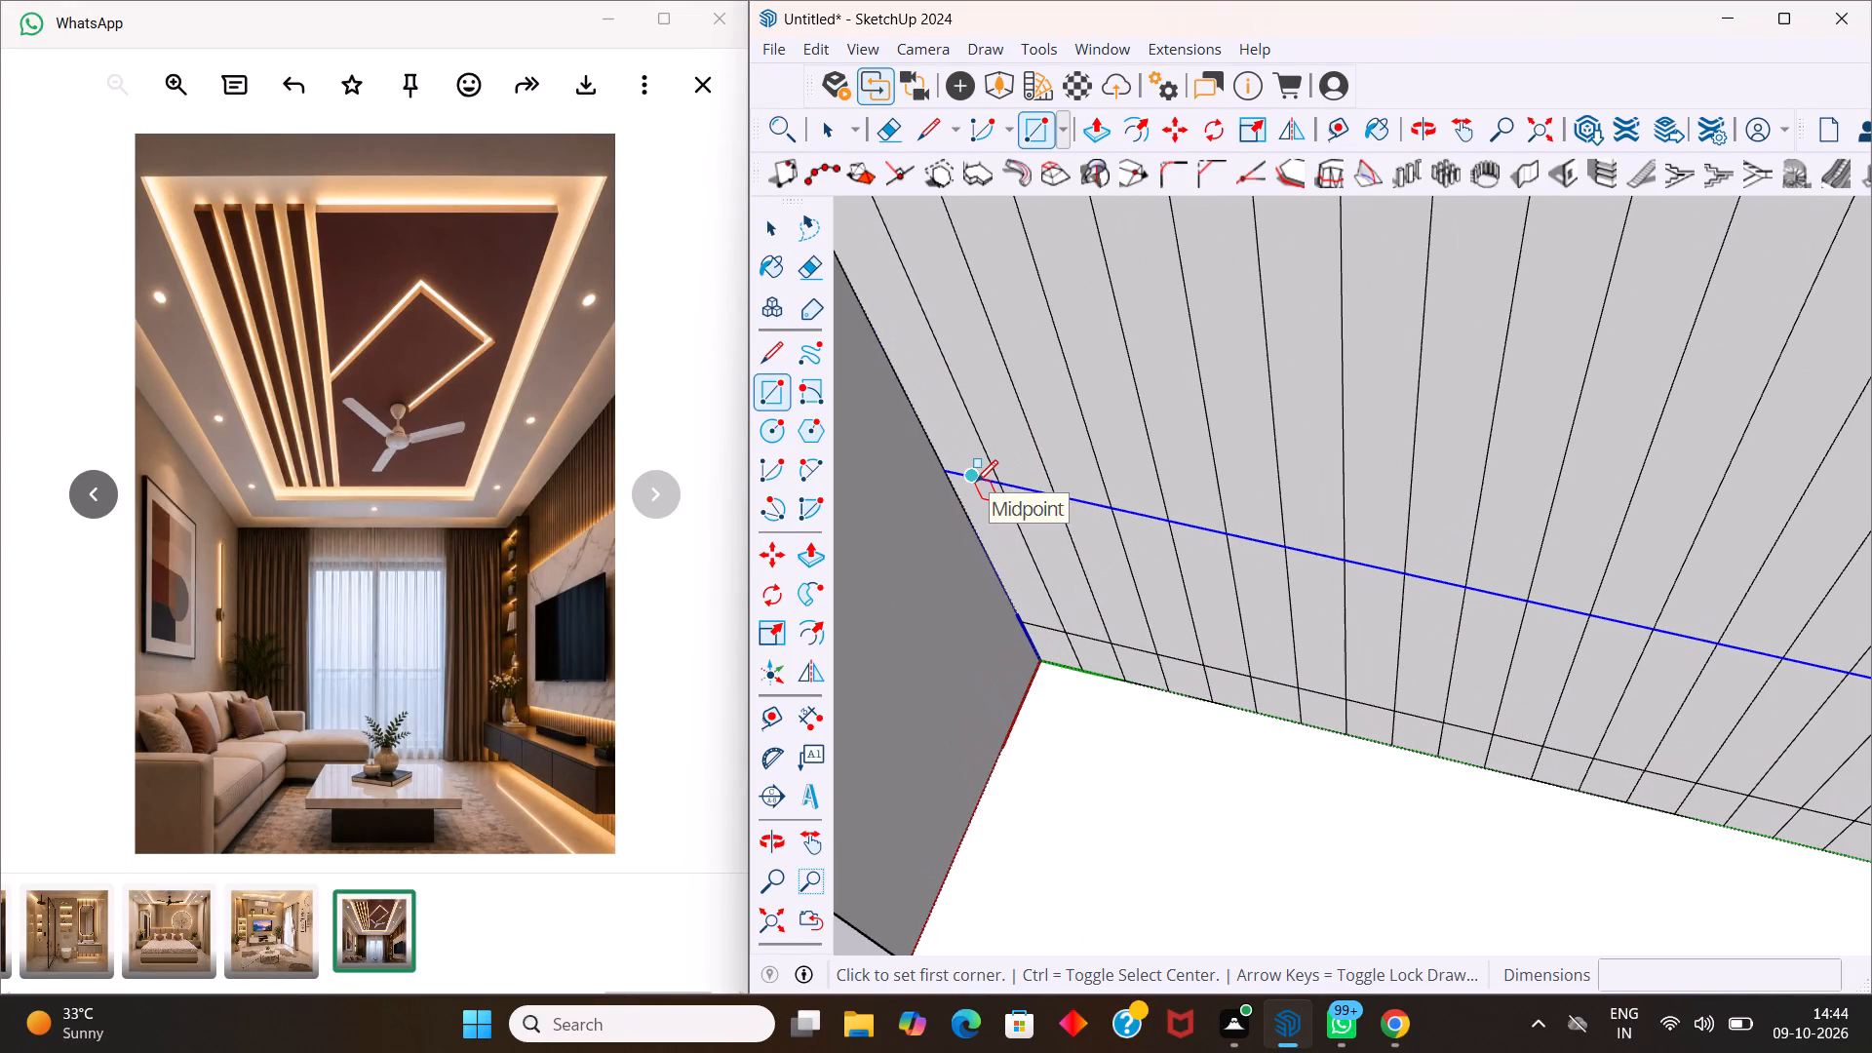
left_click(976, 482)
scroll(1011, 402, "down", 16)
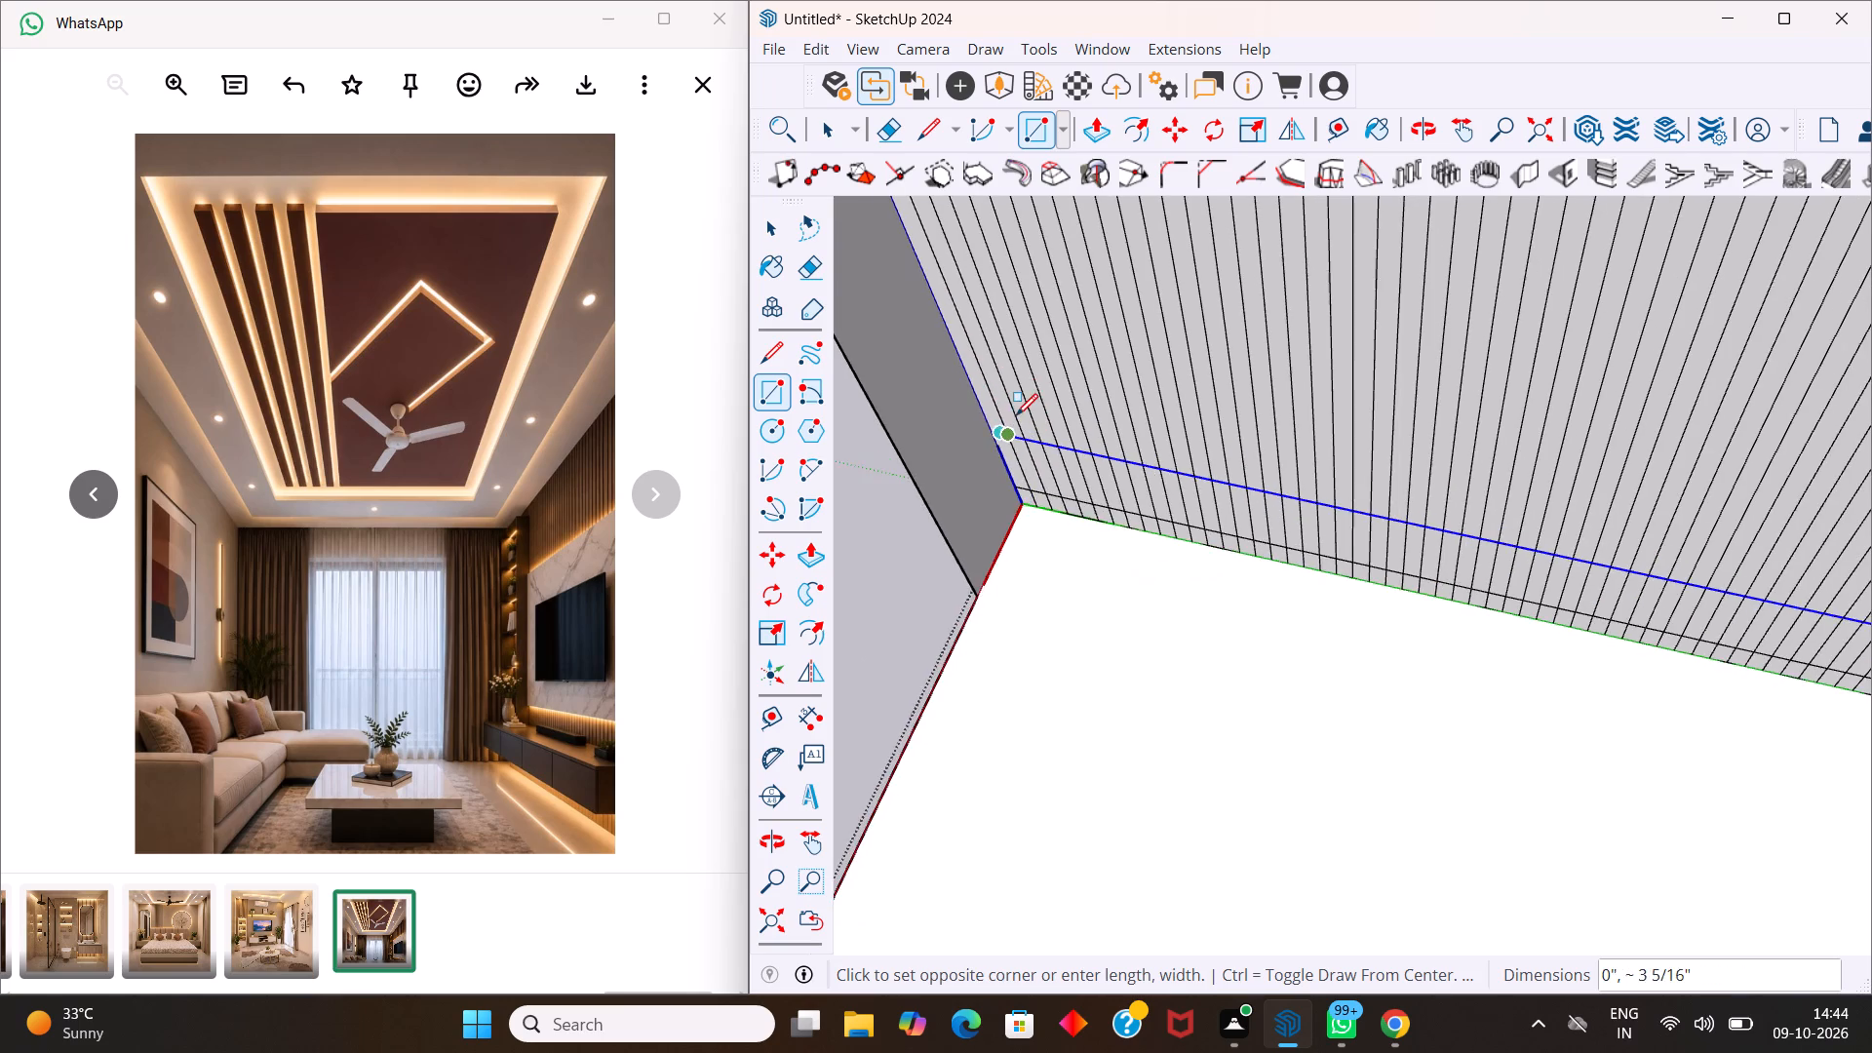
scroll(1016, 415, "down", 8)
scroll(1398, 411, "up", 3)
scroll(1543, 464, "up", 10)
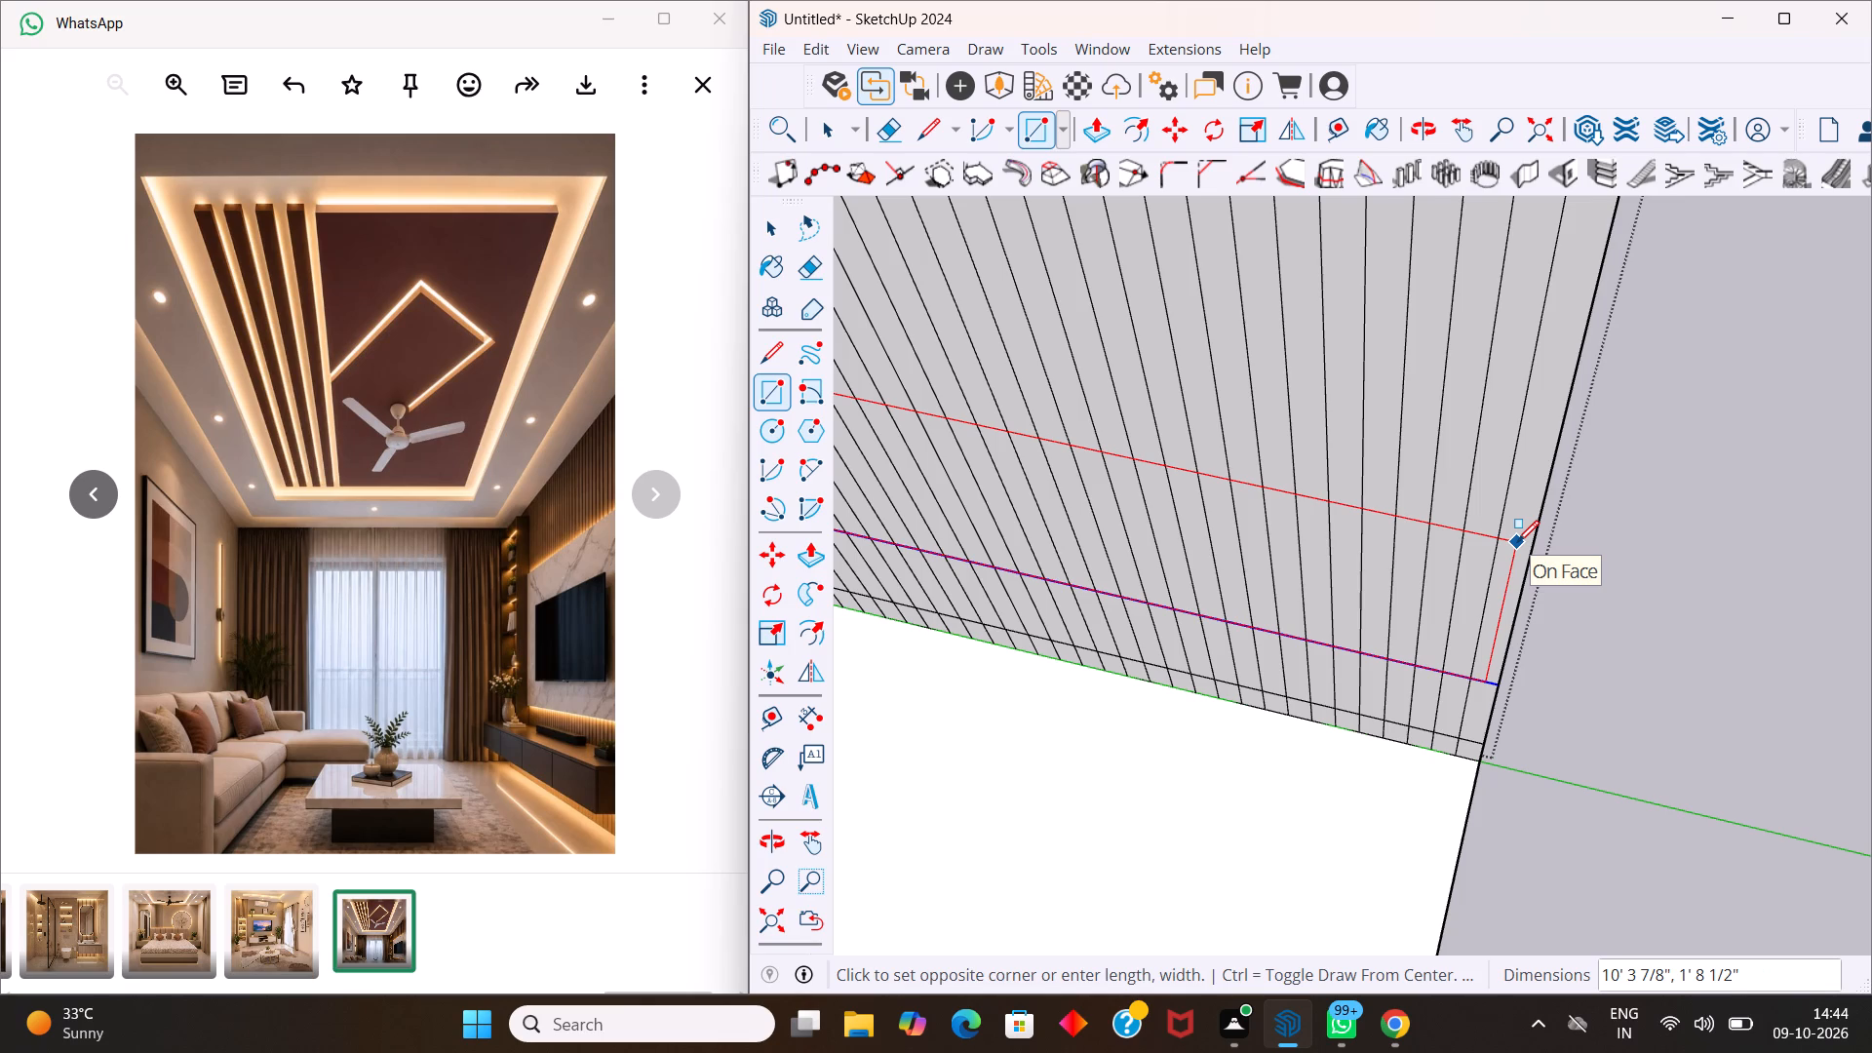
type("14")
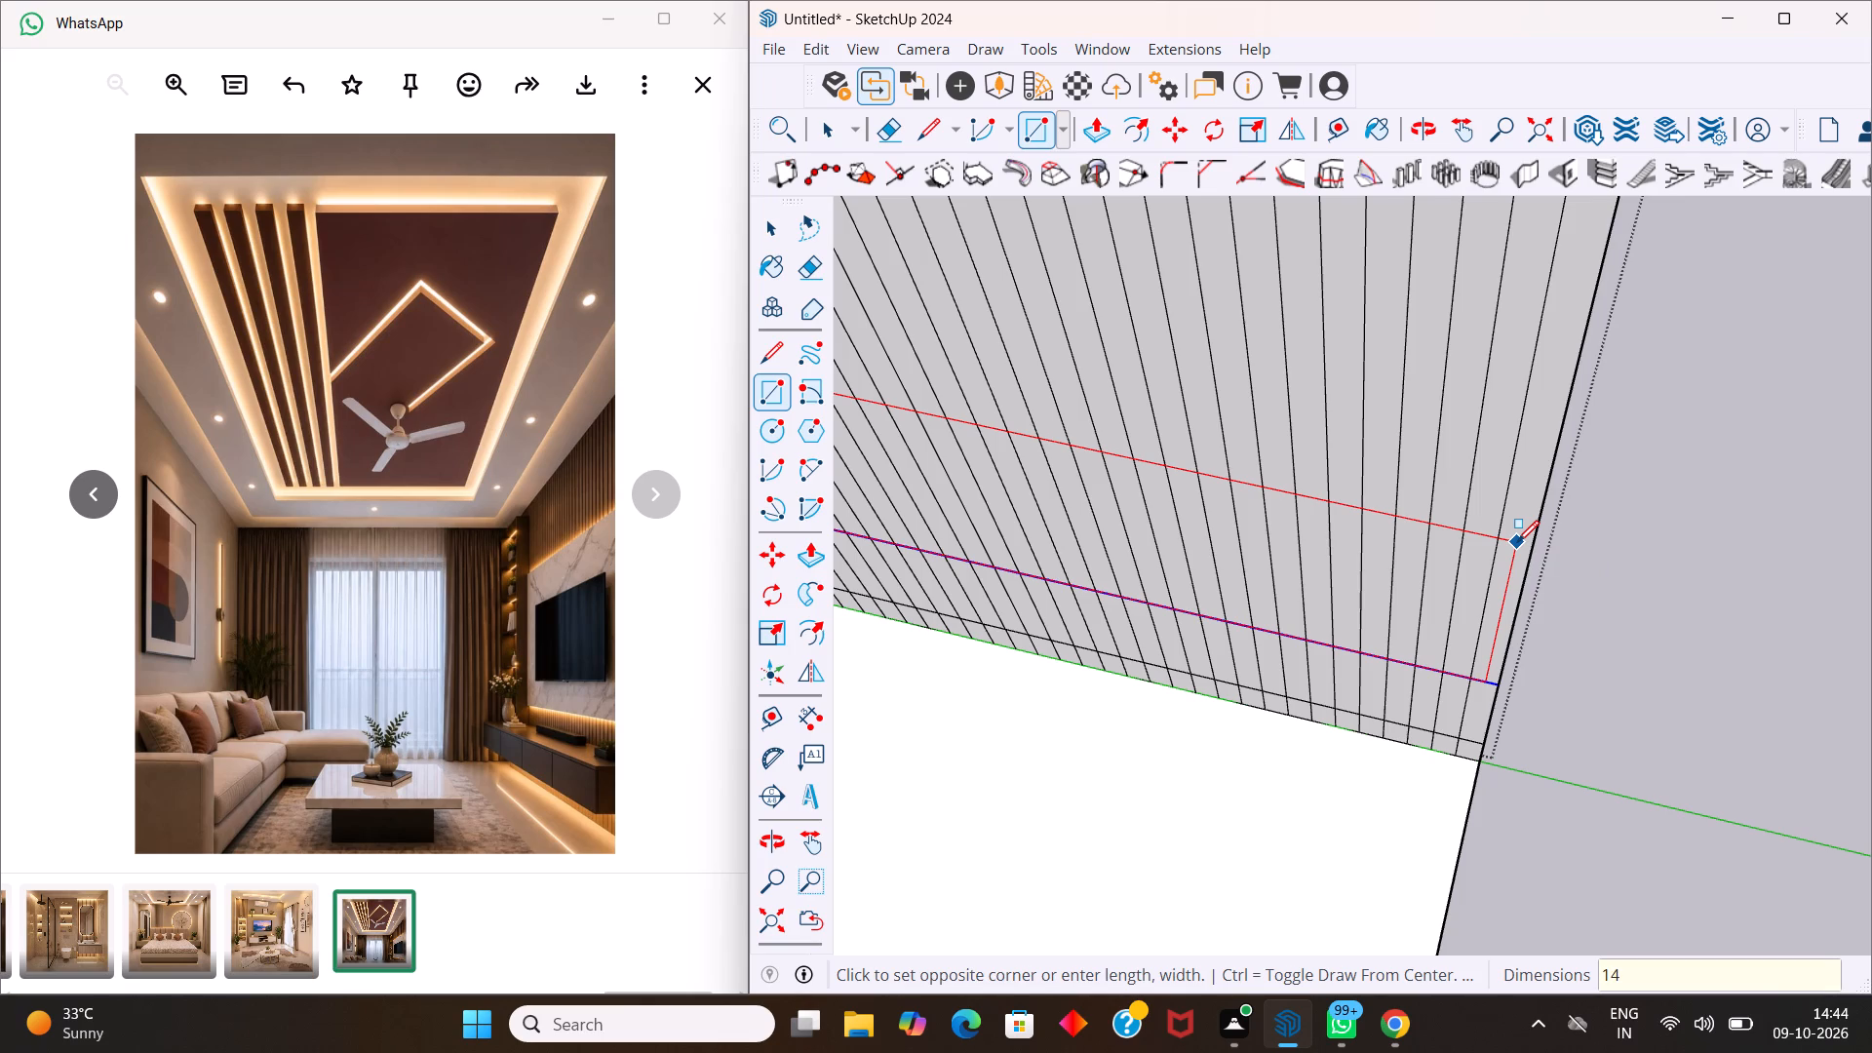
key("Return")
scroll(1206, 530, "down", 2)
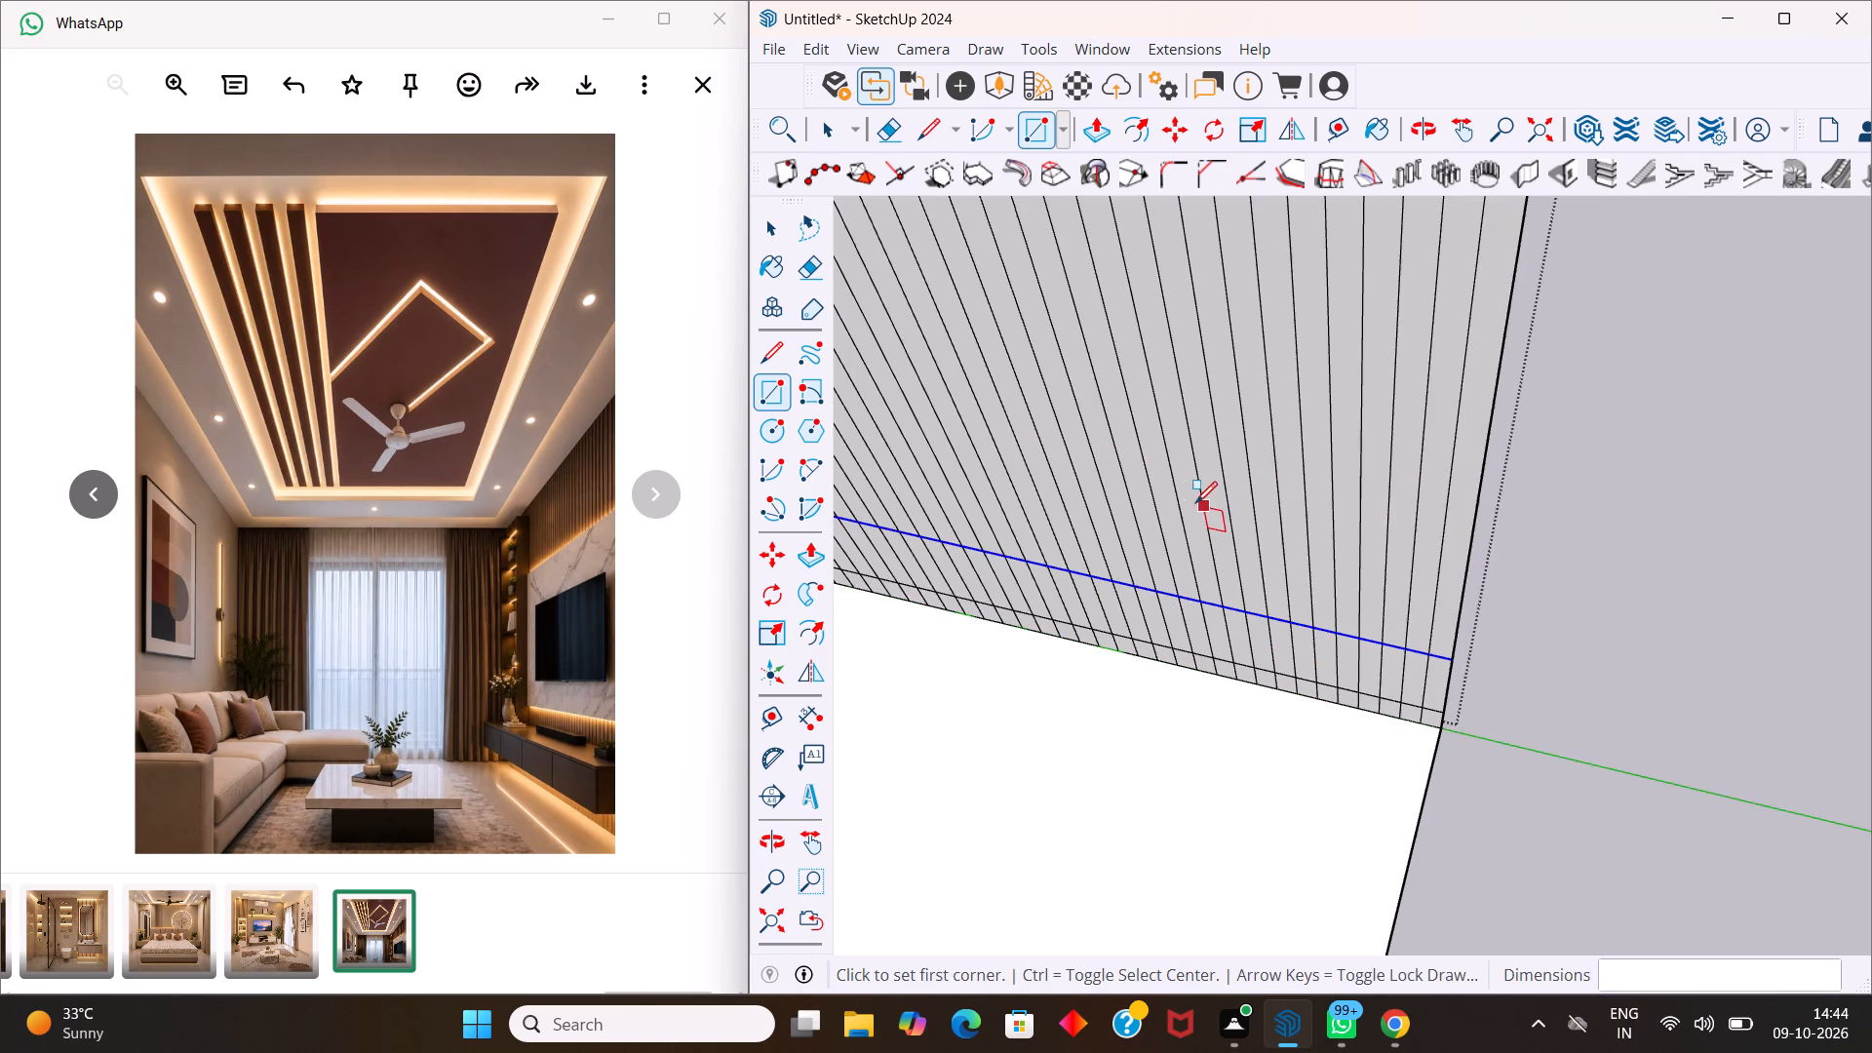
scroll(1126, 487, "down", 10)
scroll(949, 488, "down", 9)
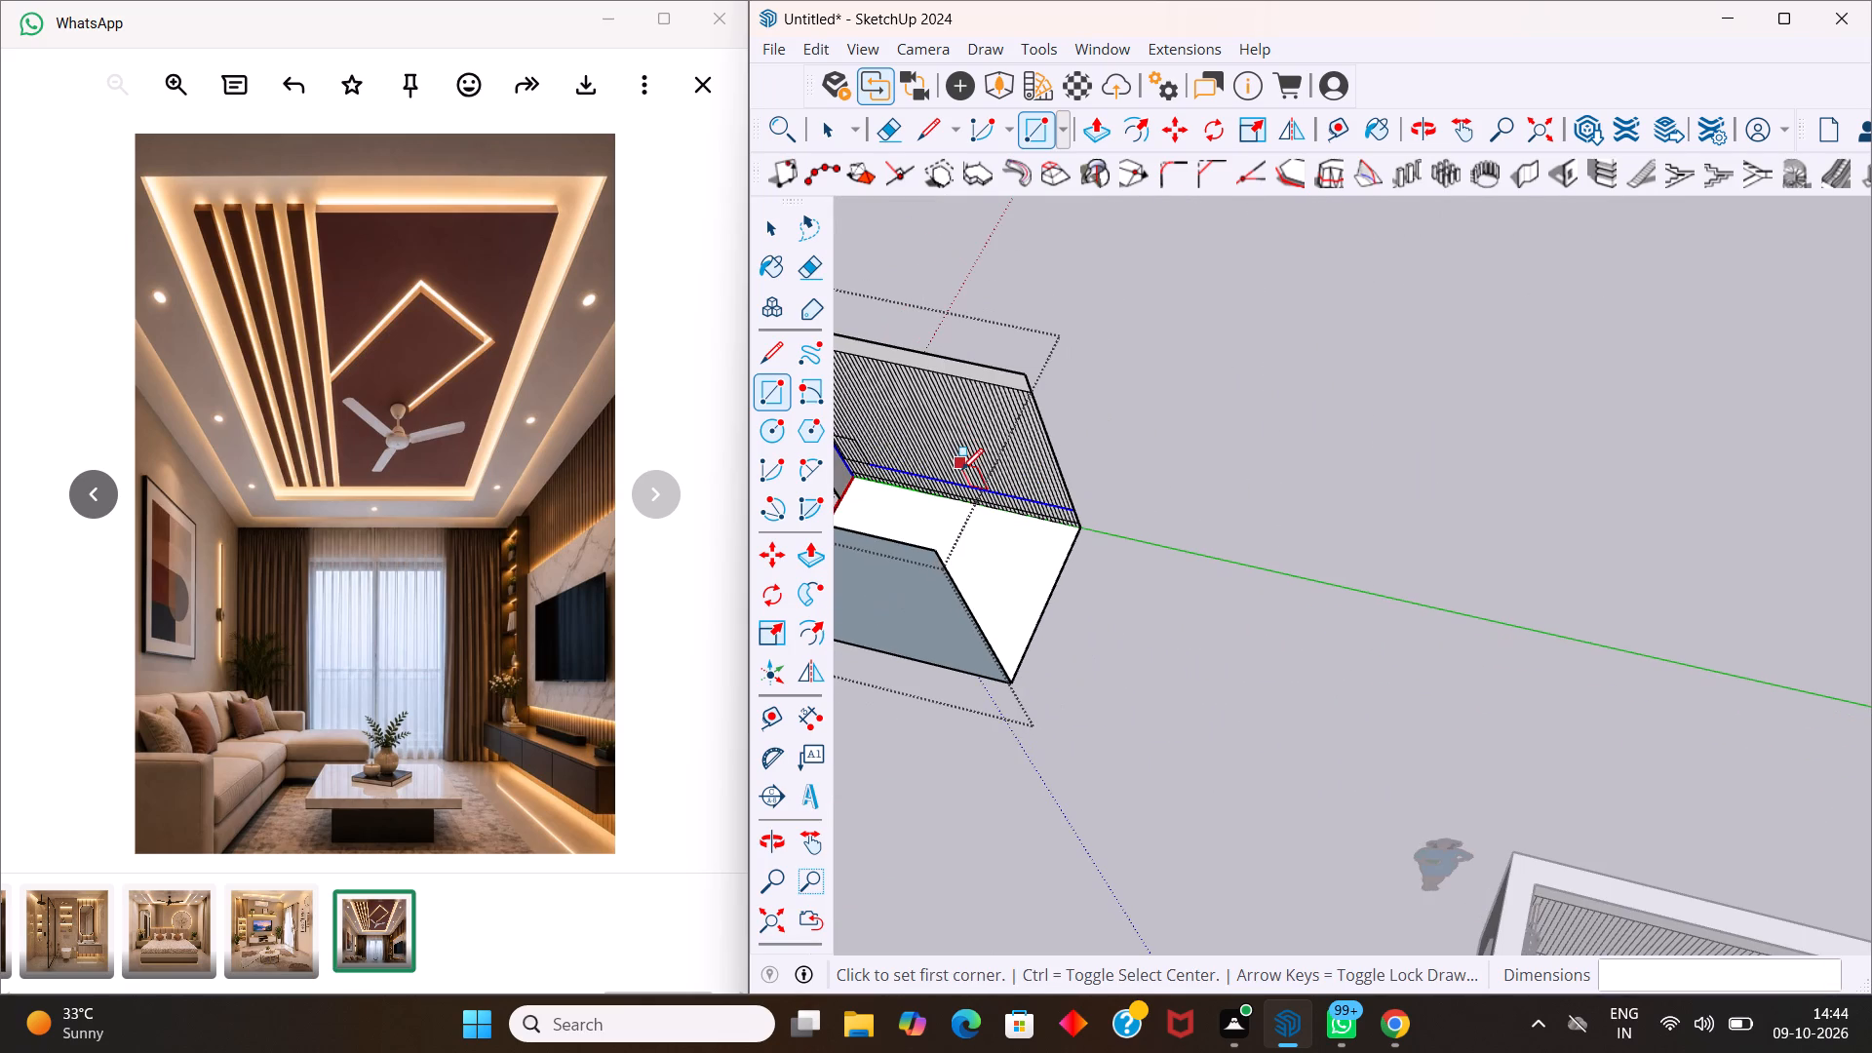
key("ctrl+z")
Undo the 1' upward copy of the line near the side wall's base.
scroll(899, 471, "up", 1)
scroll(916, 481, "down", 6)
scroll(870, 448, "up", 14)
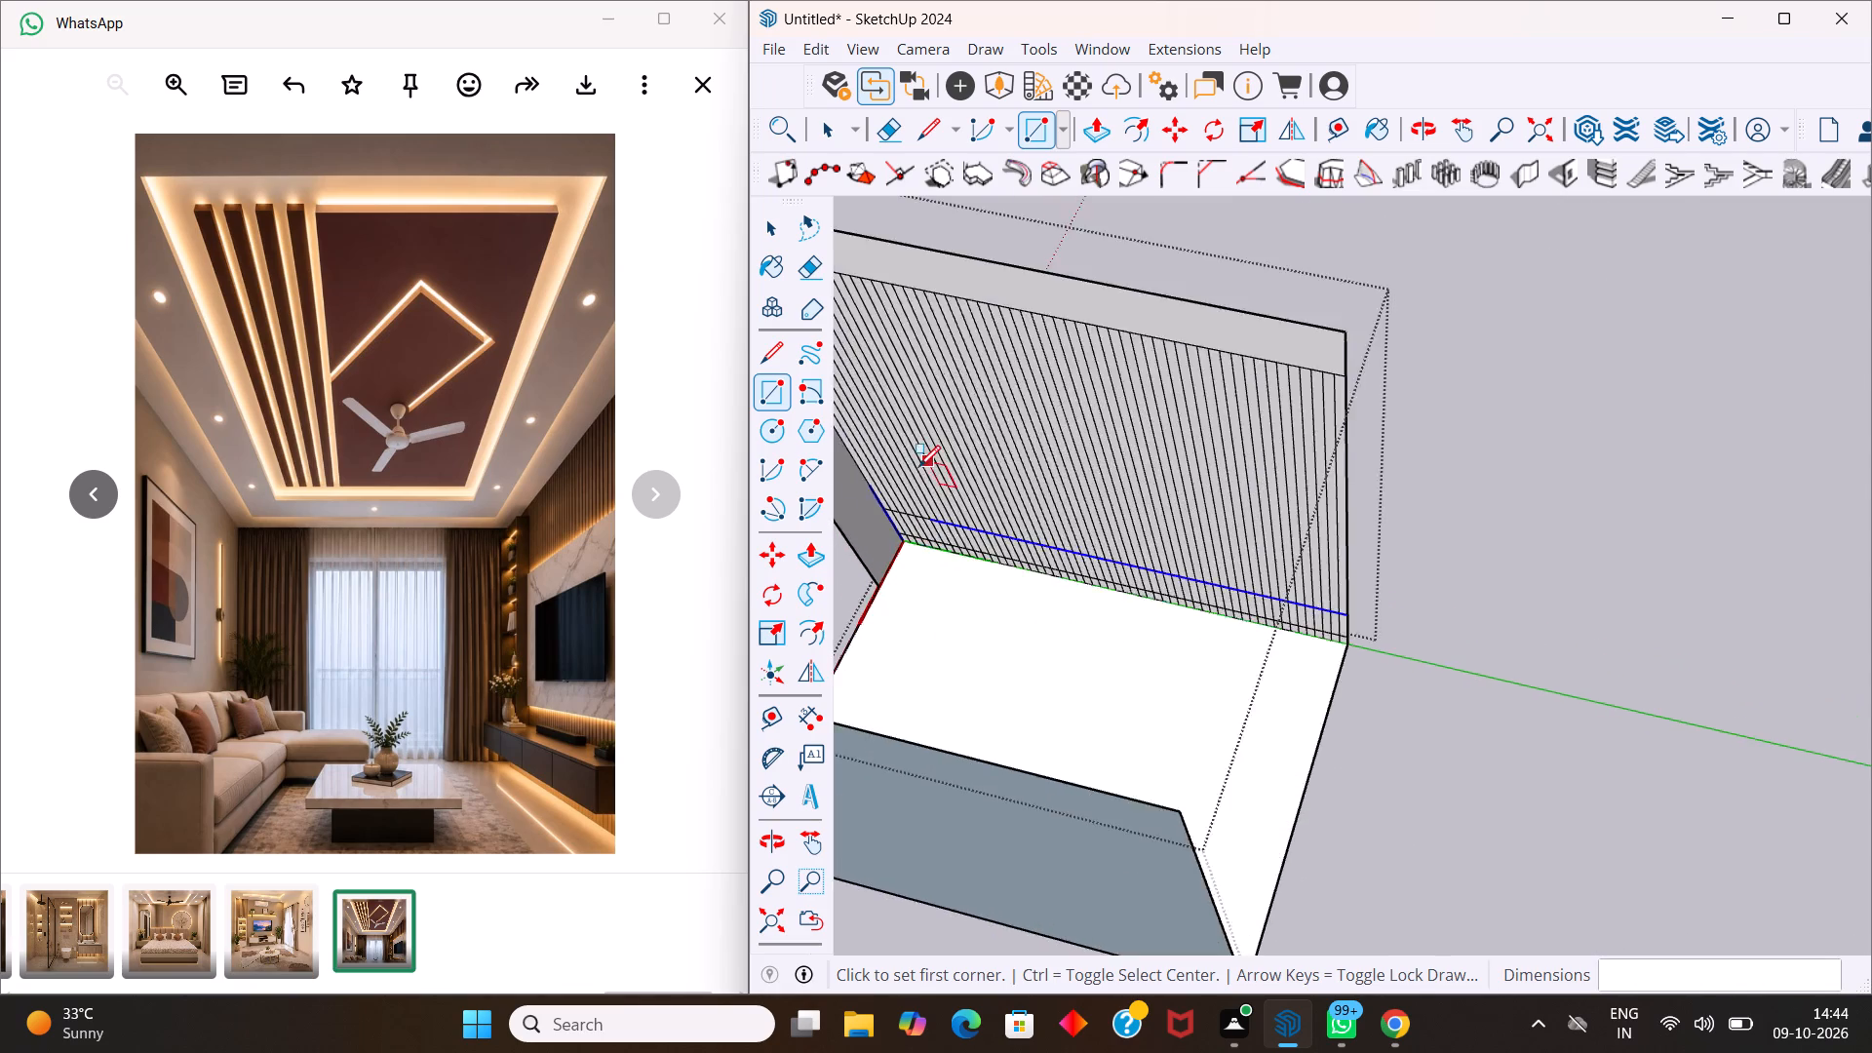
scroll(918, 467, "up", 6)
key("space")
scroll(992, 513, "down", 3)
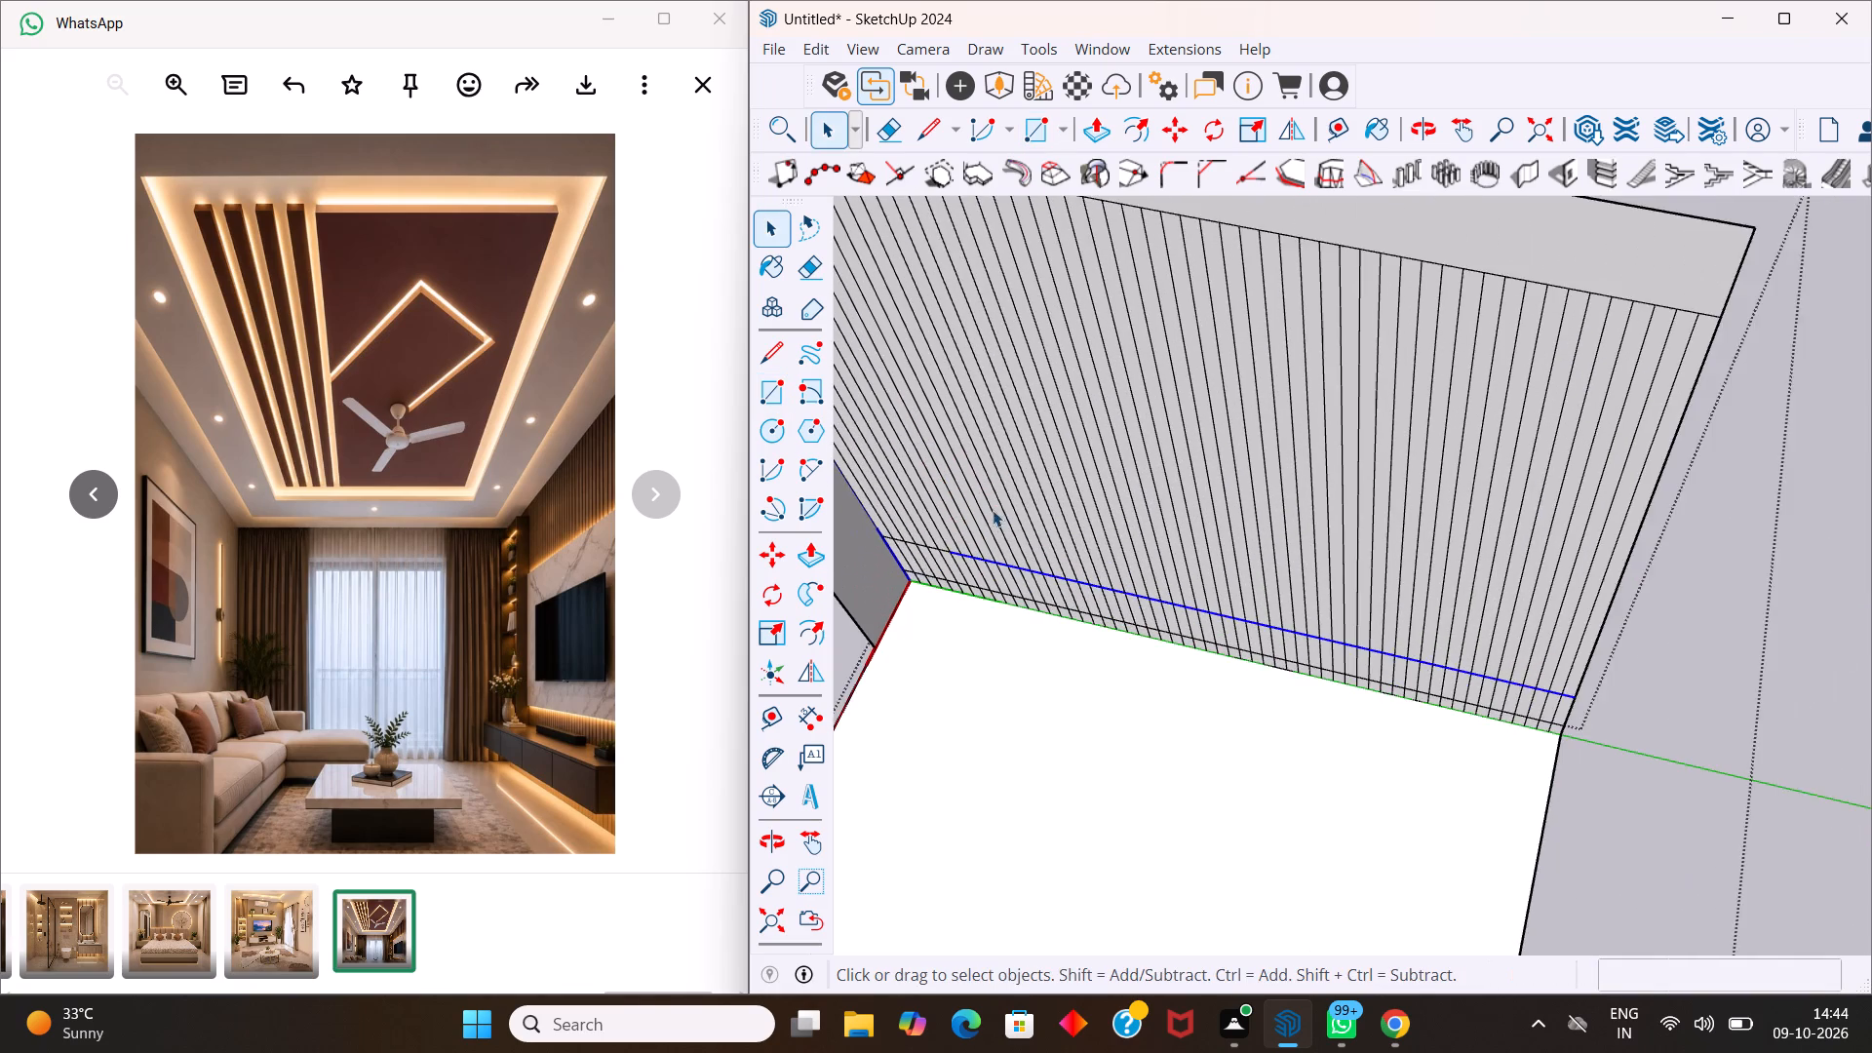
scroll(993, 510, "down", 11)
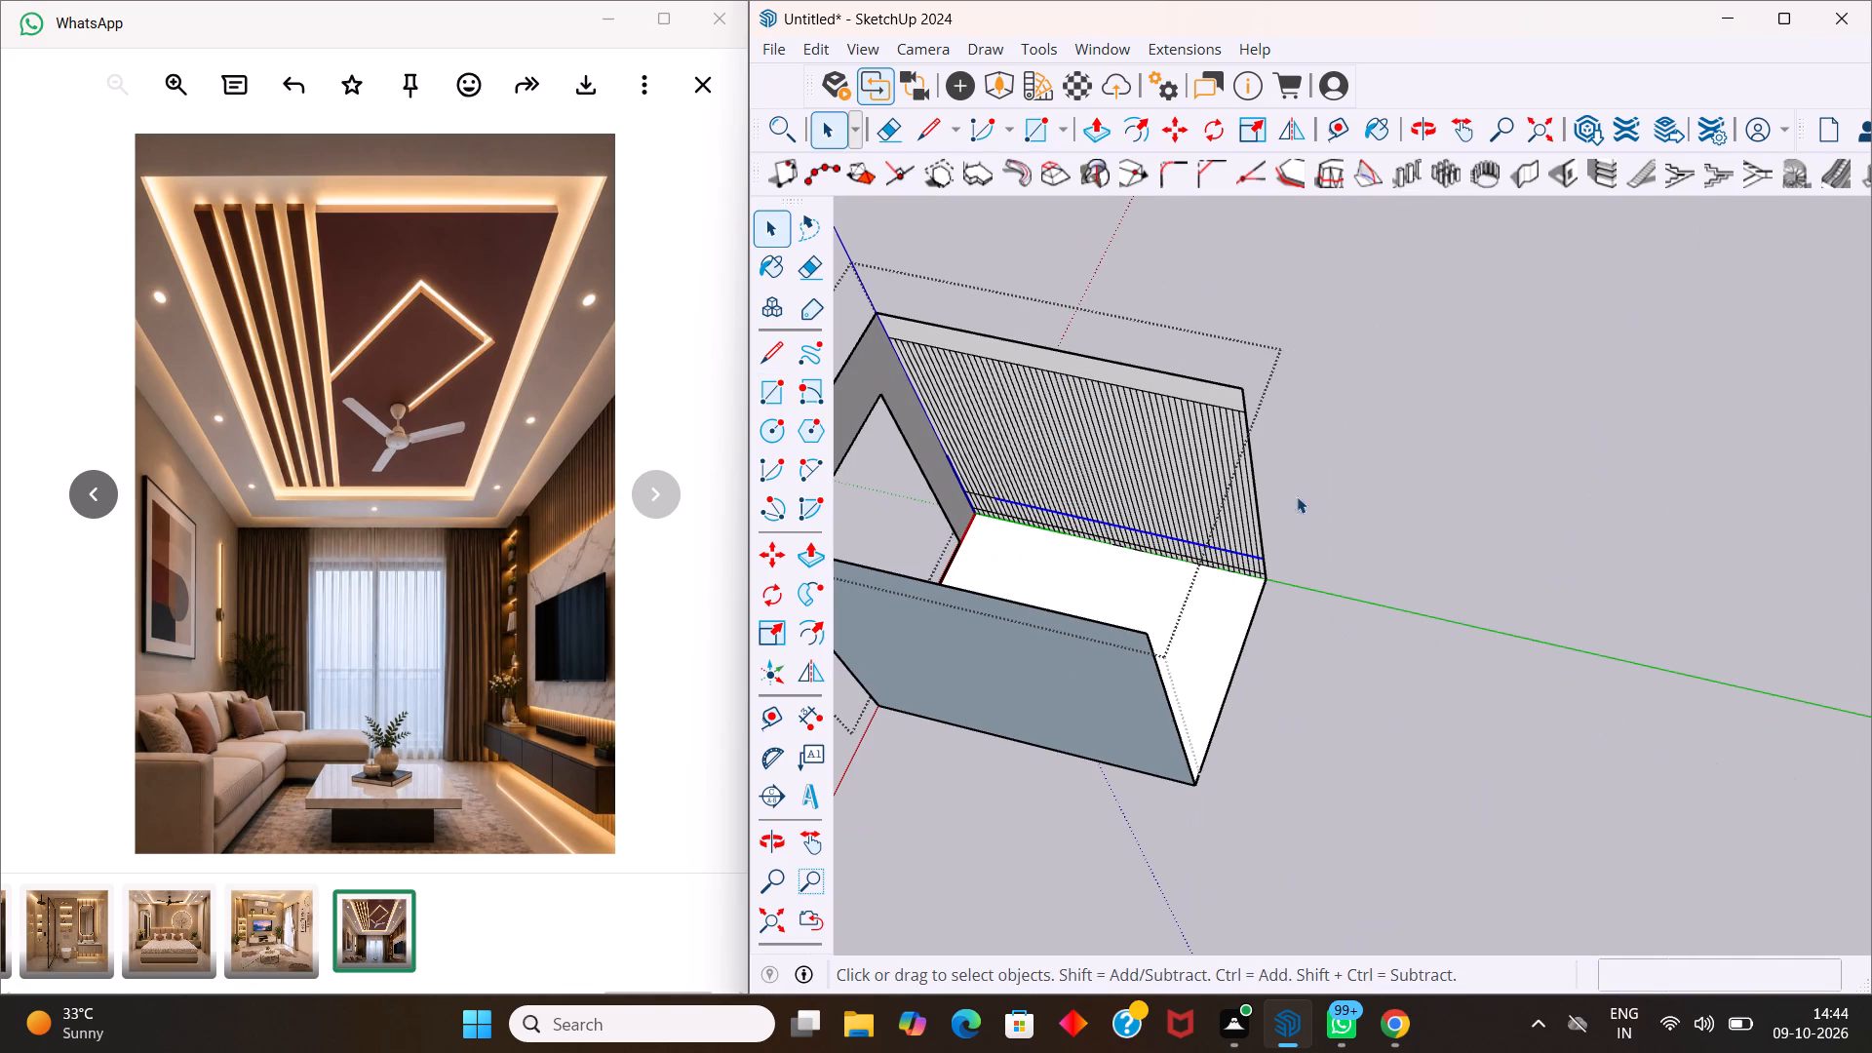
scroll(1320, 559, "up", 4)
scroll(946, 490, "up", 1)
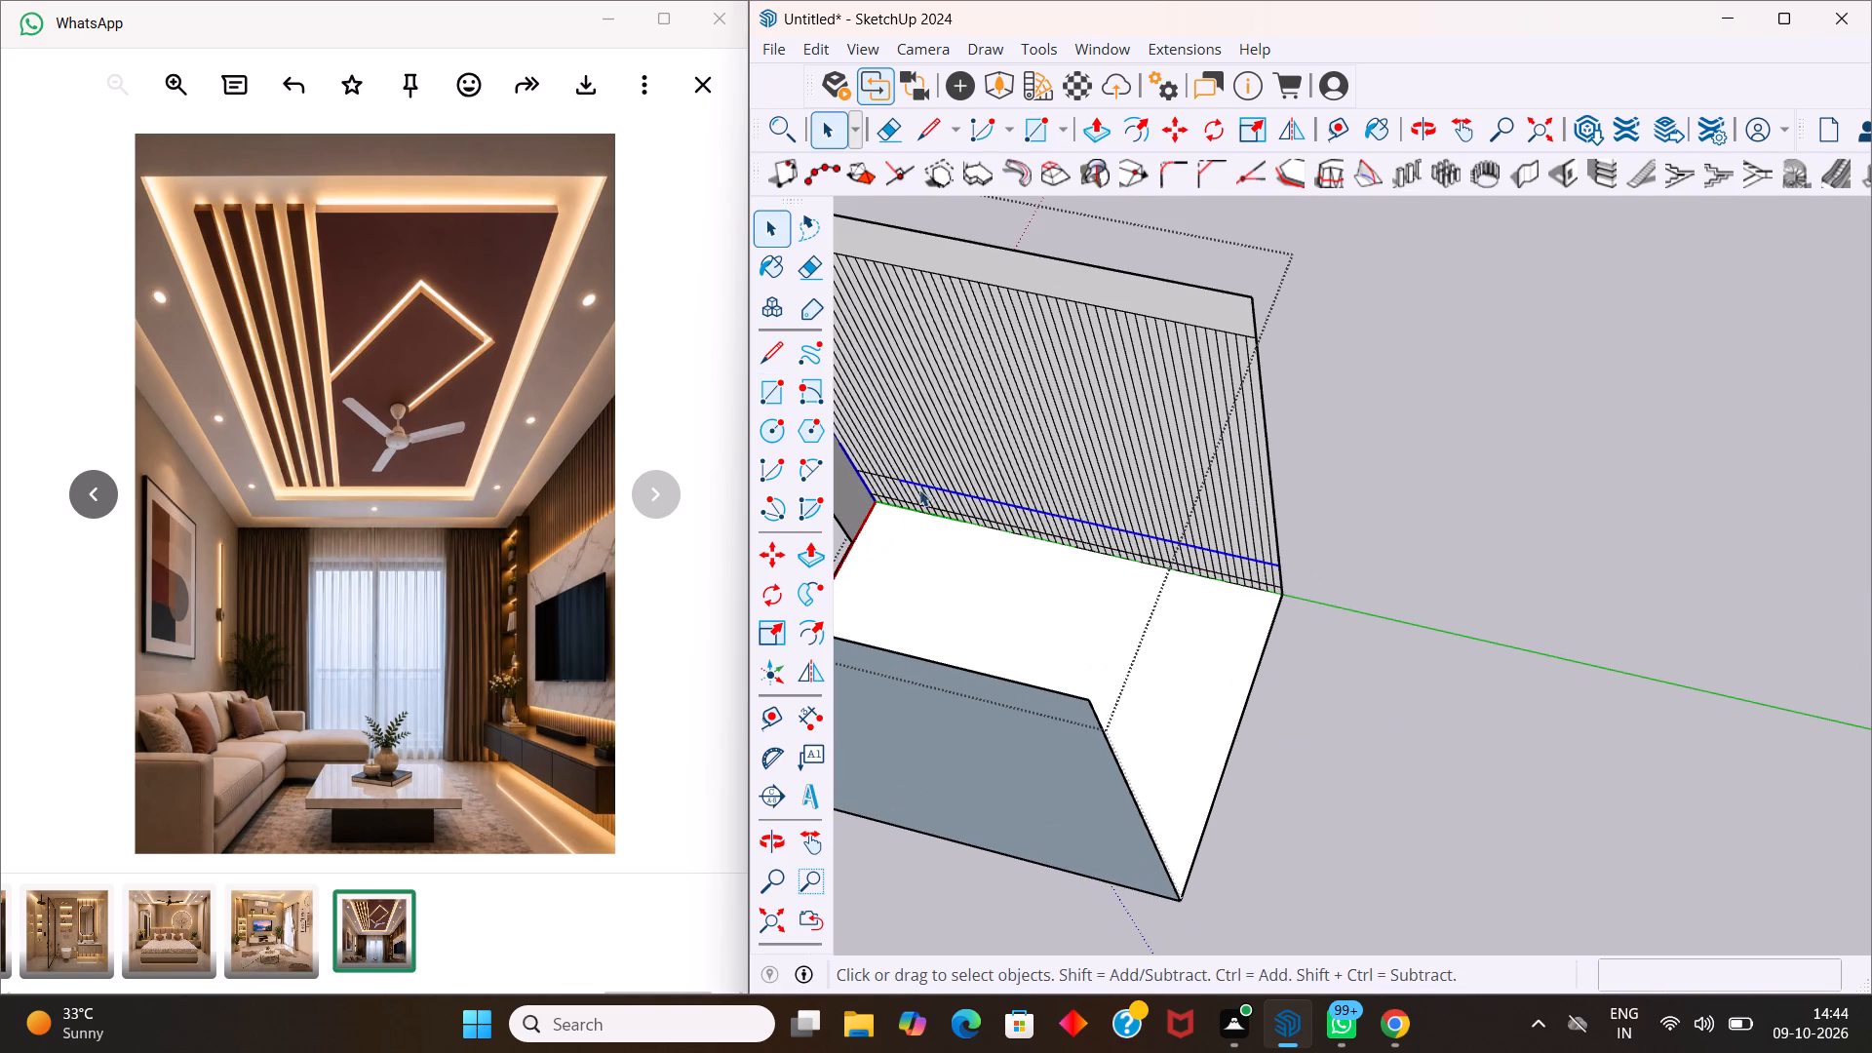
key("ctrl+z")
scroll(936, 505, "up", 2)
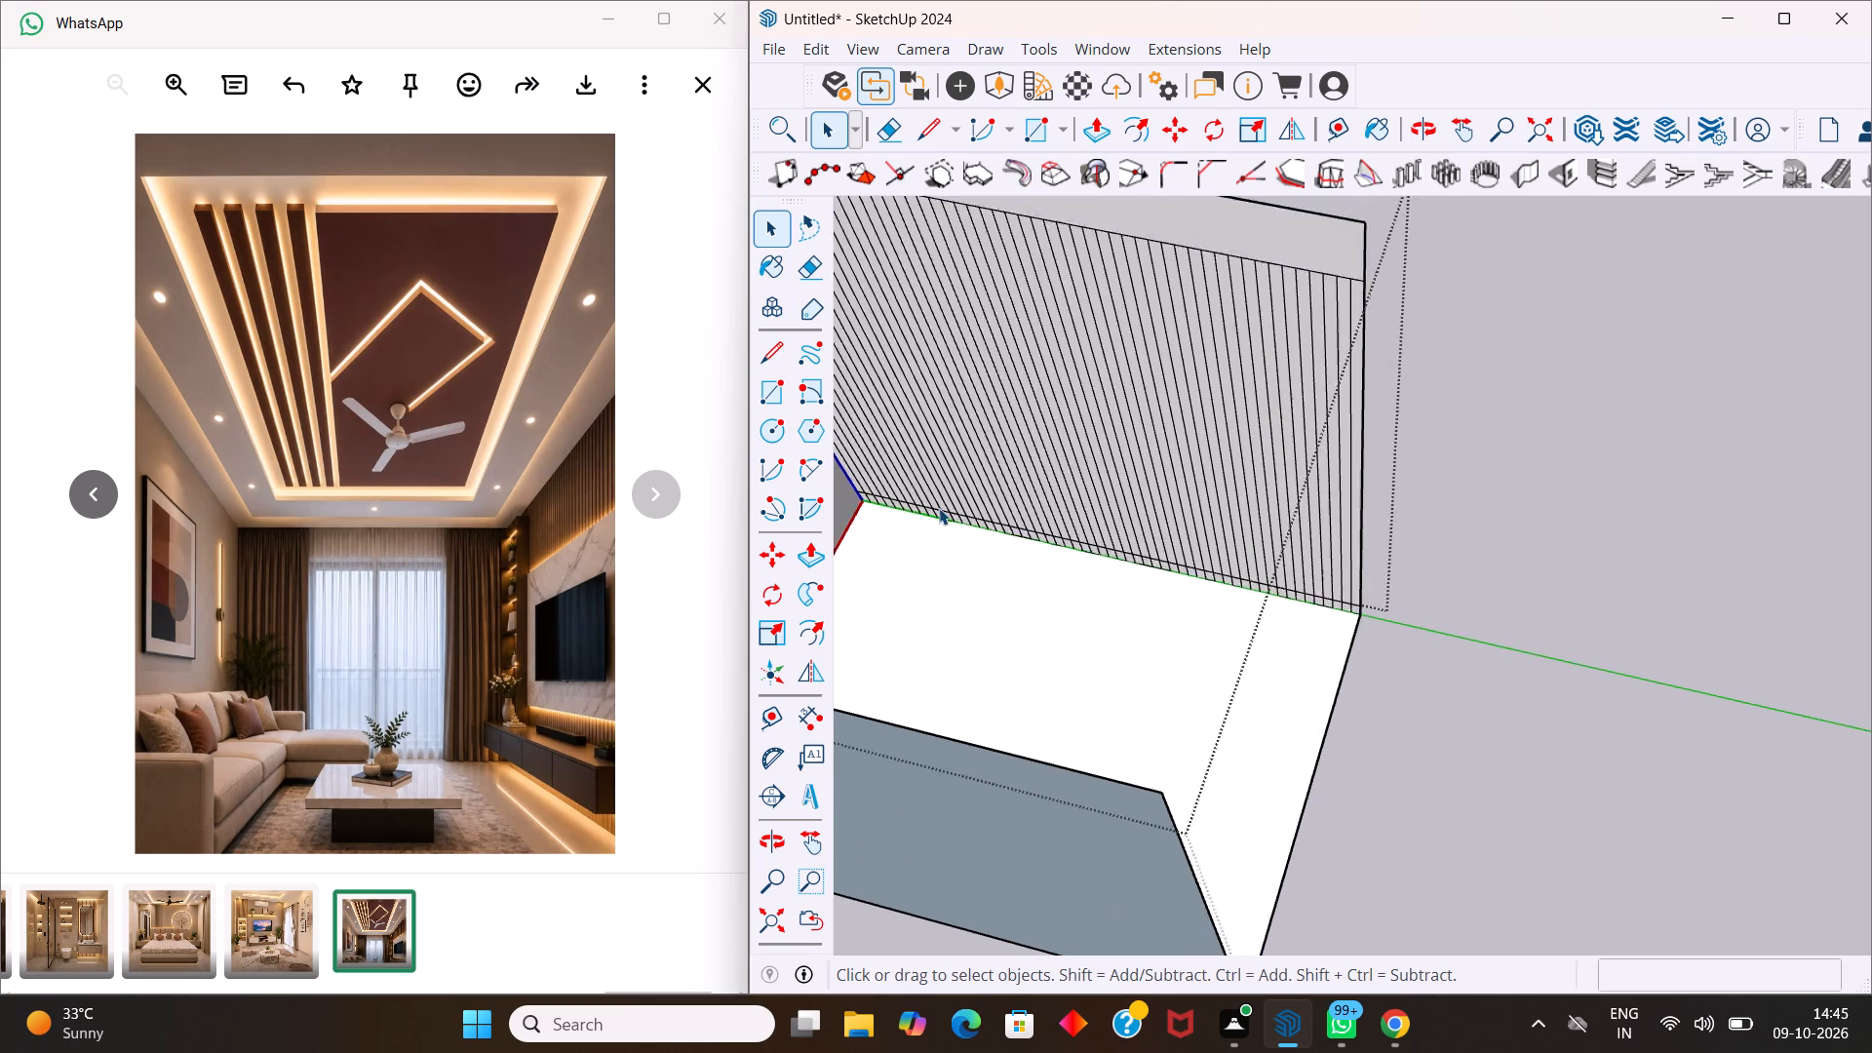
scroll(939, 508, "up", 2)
Copy the side wall's top edge down onto the line 4" above the base, and copy it 1' upward from there.
scroll(1031, 482, "down", 9)
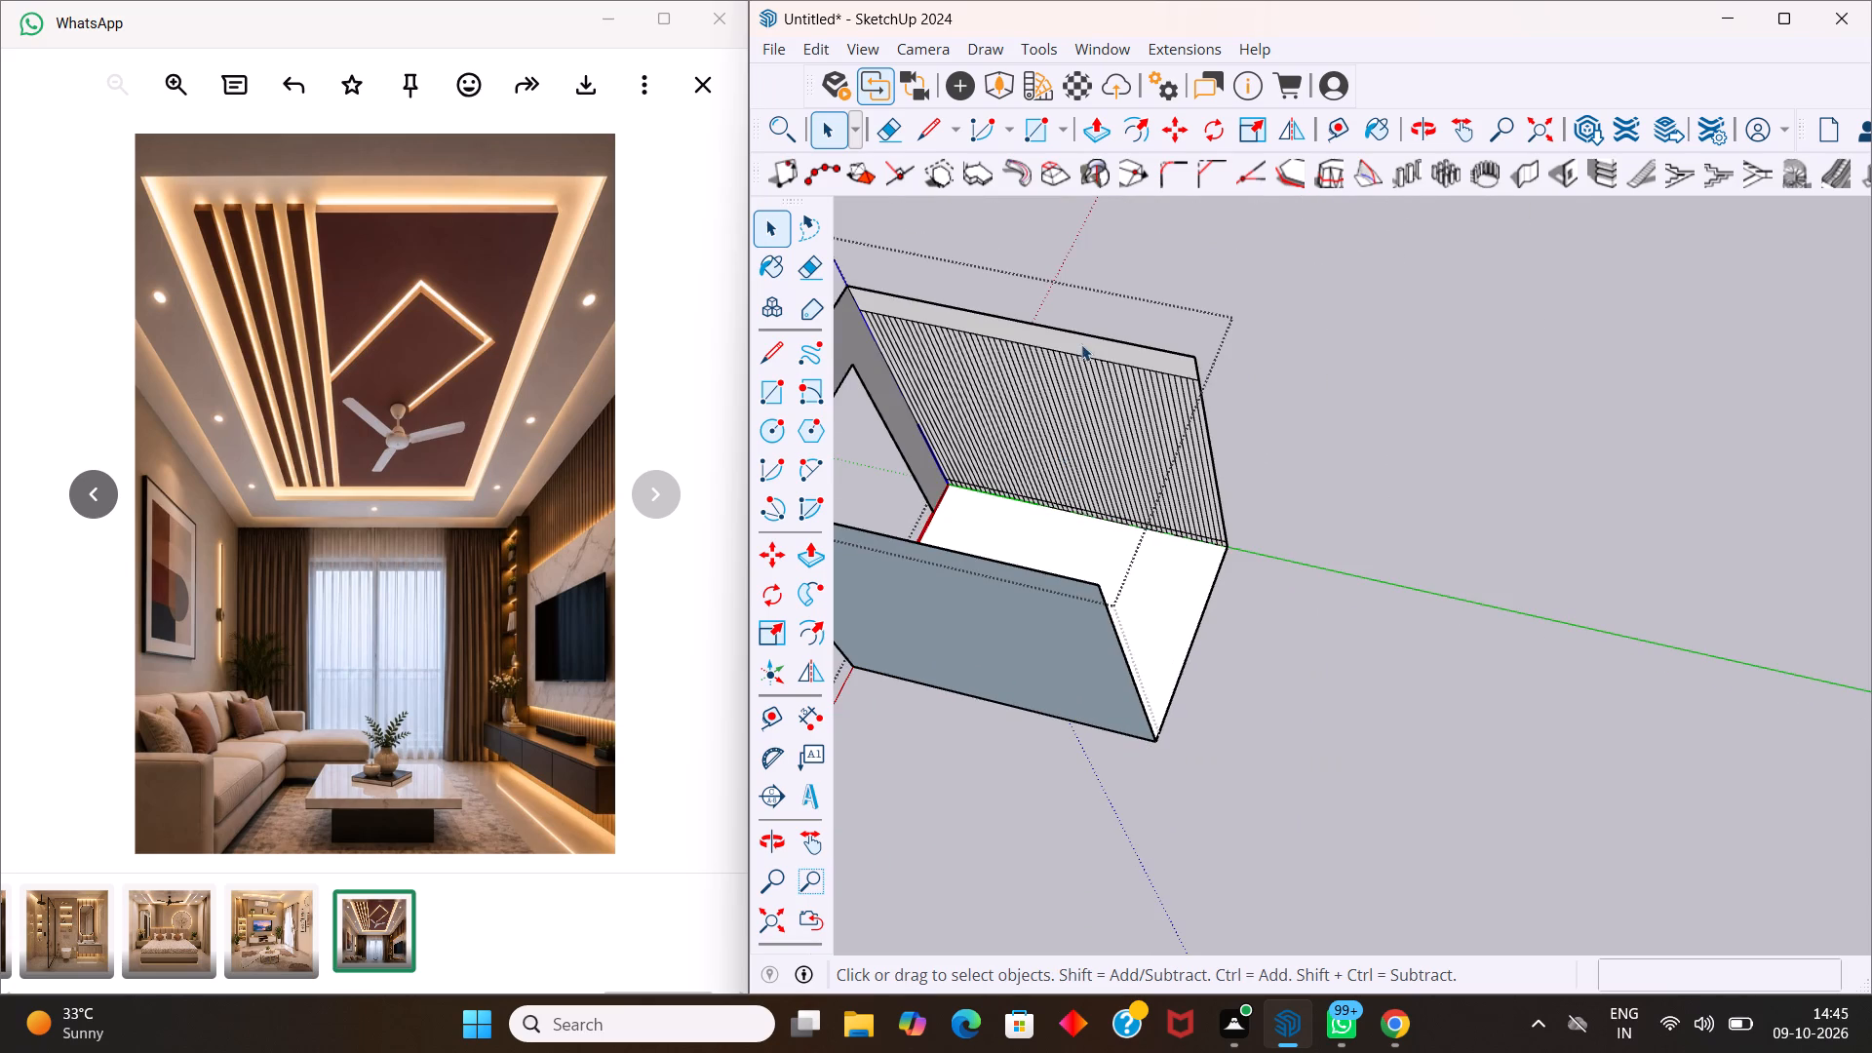
scroll(1080, 344, "down", 10)
scroll(954, 516, "up", 5)
scroll(900, 444, "up", 6)
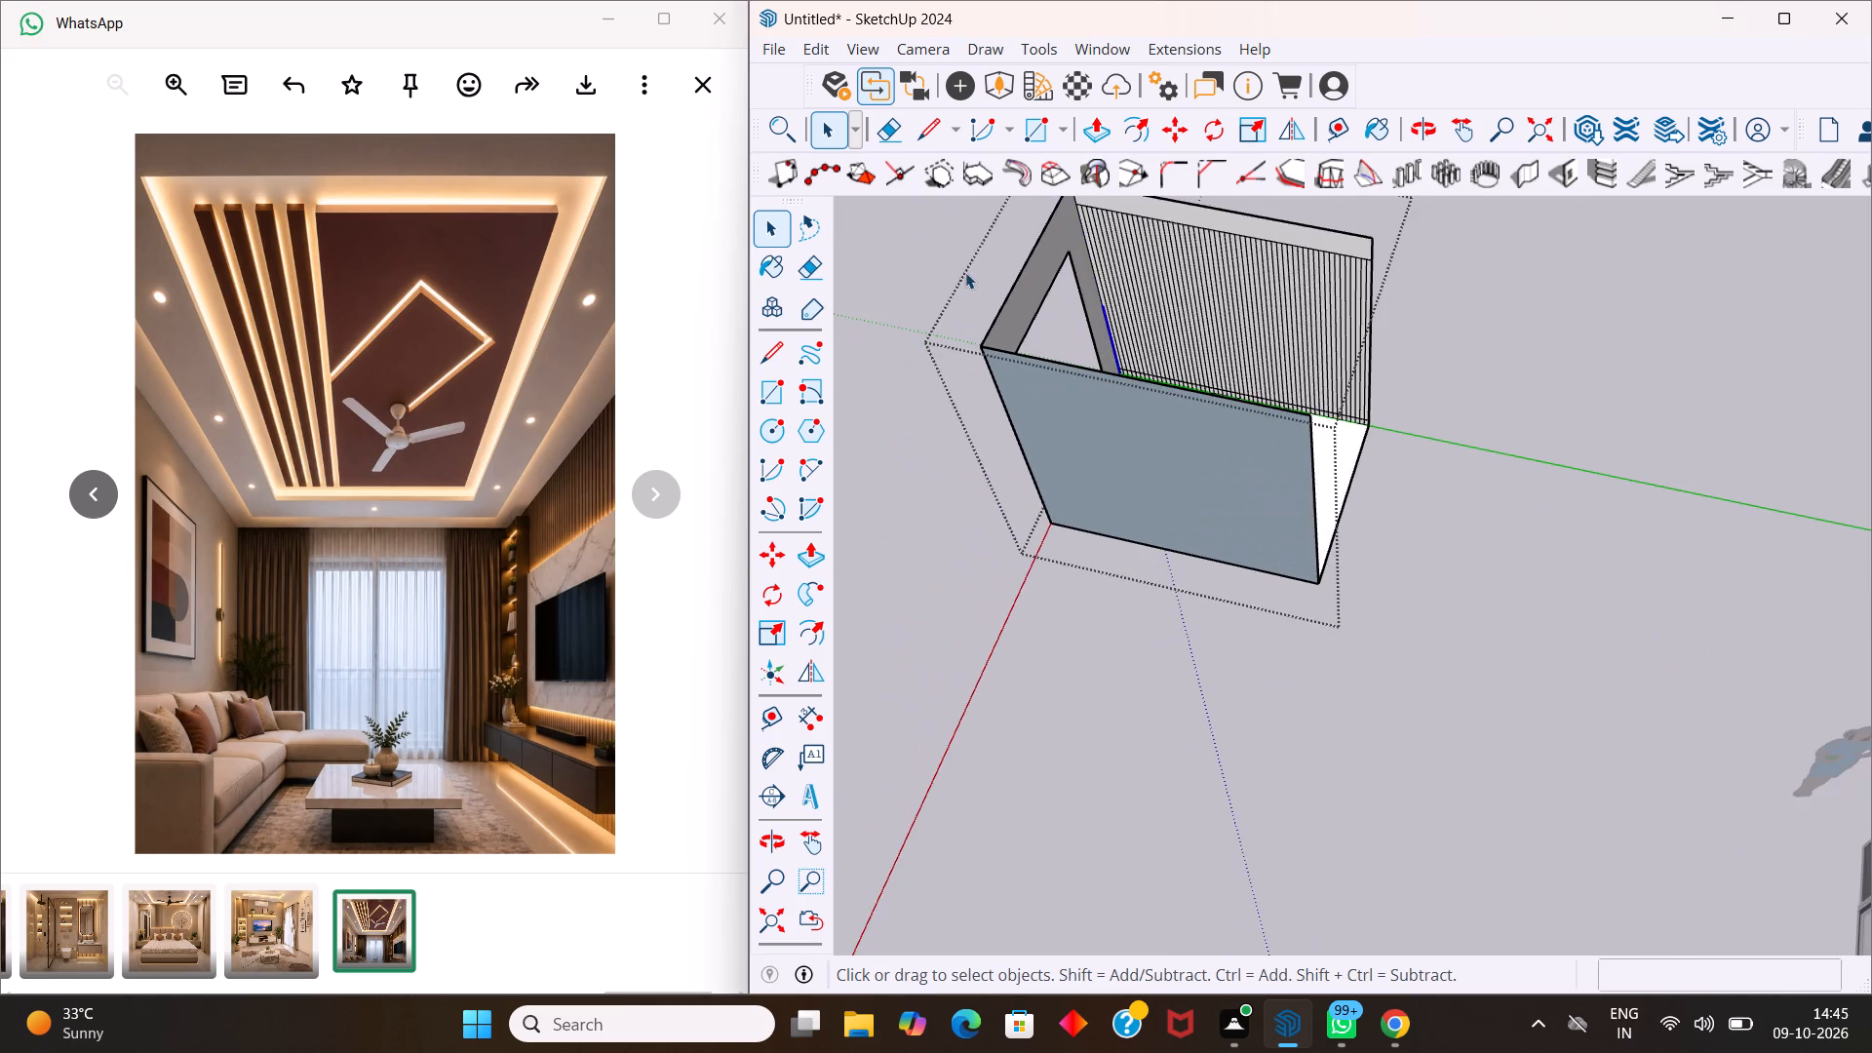
scroll(970, 275, "down", 8)
scroll(996, 209, "up", 11)
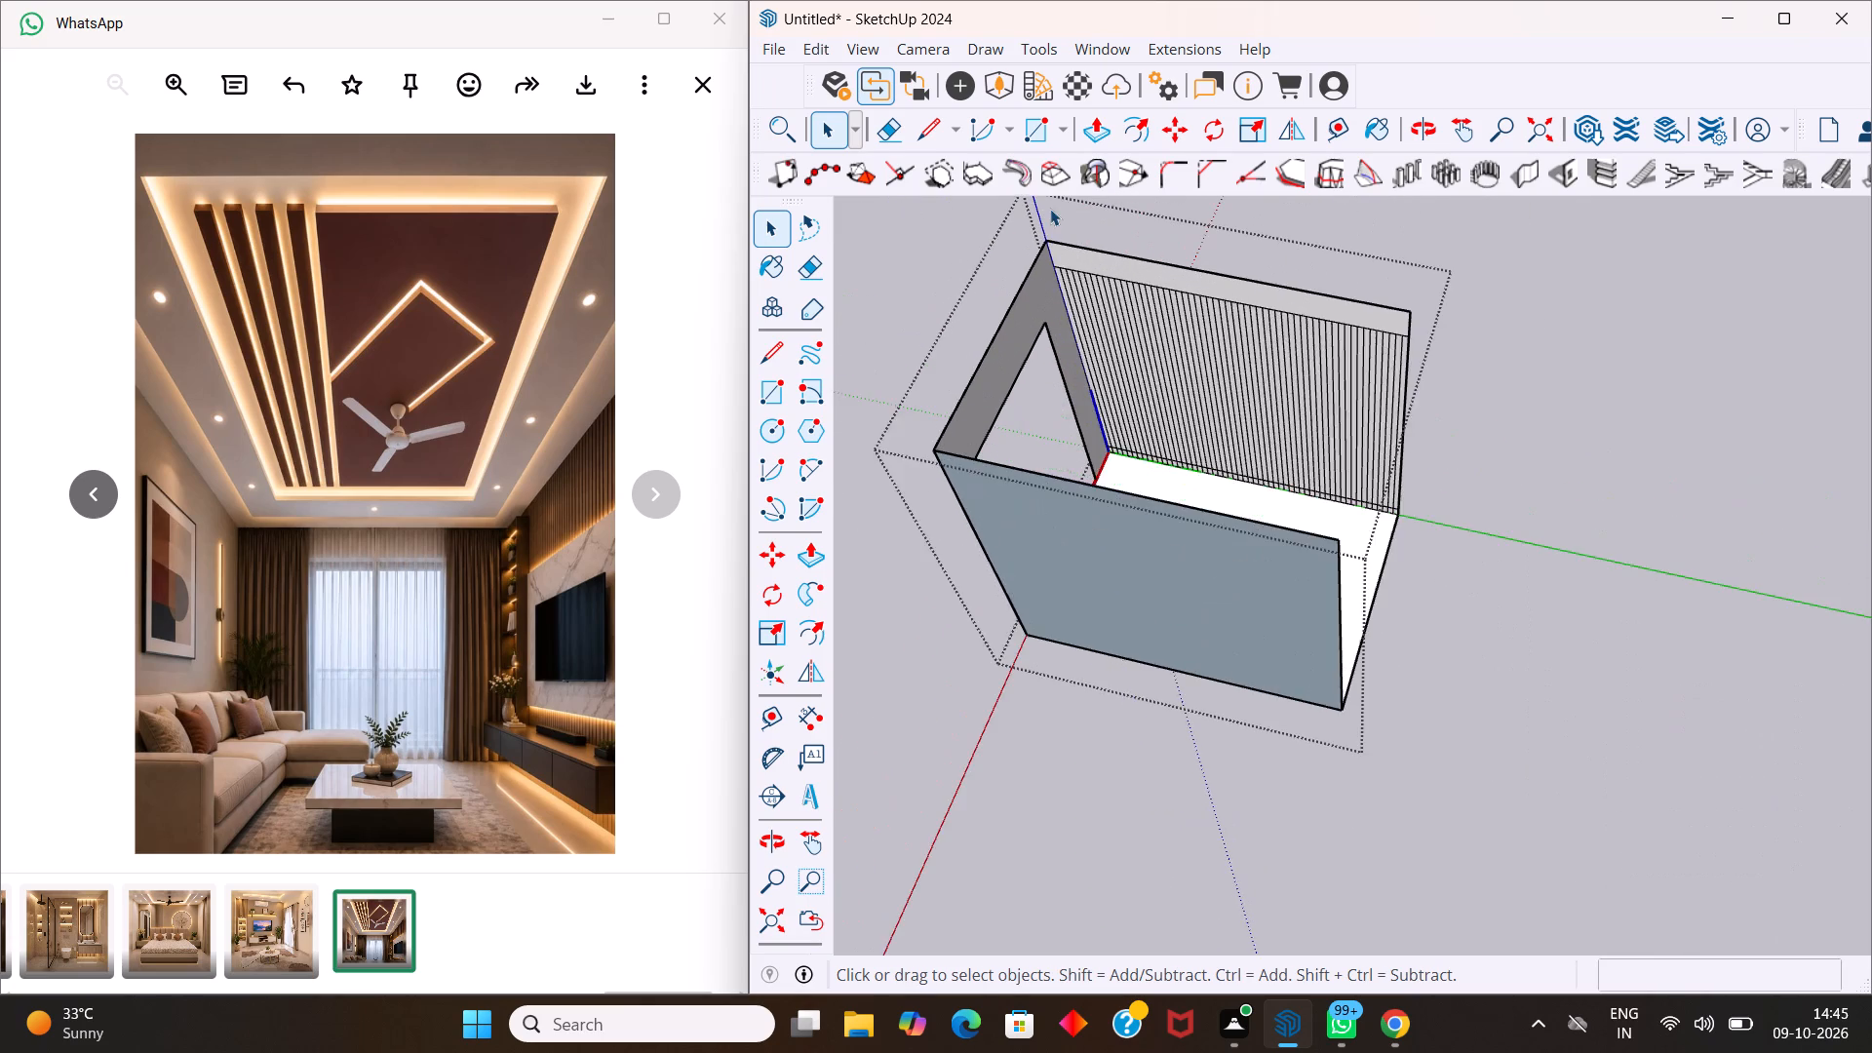
scroll(1050, 209, "up", 7)
left_click(1211, 301)
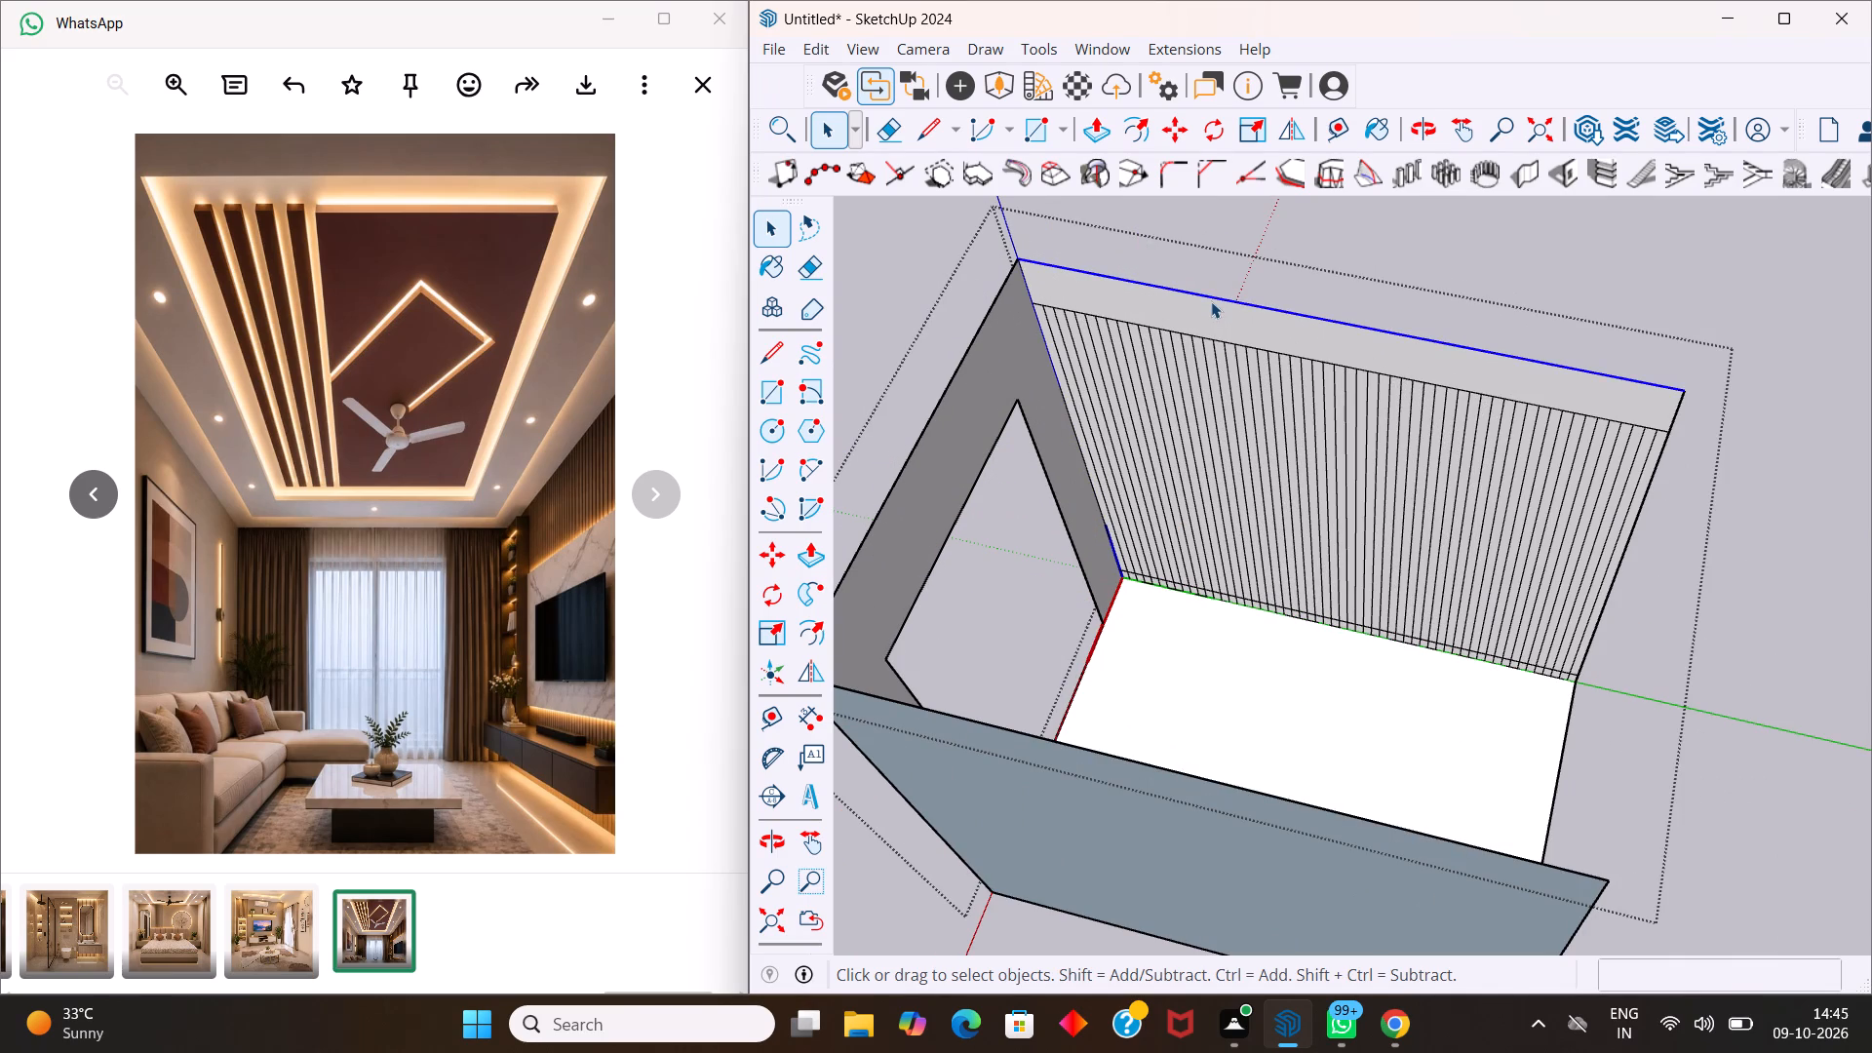
key("m")
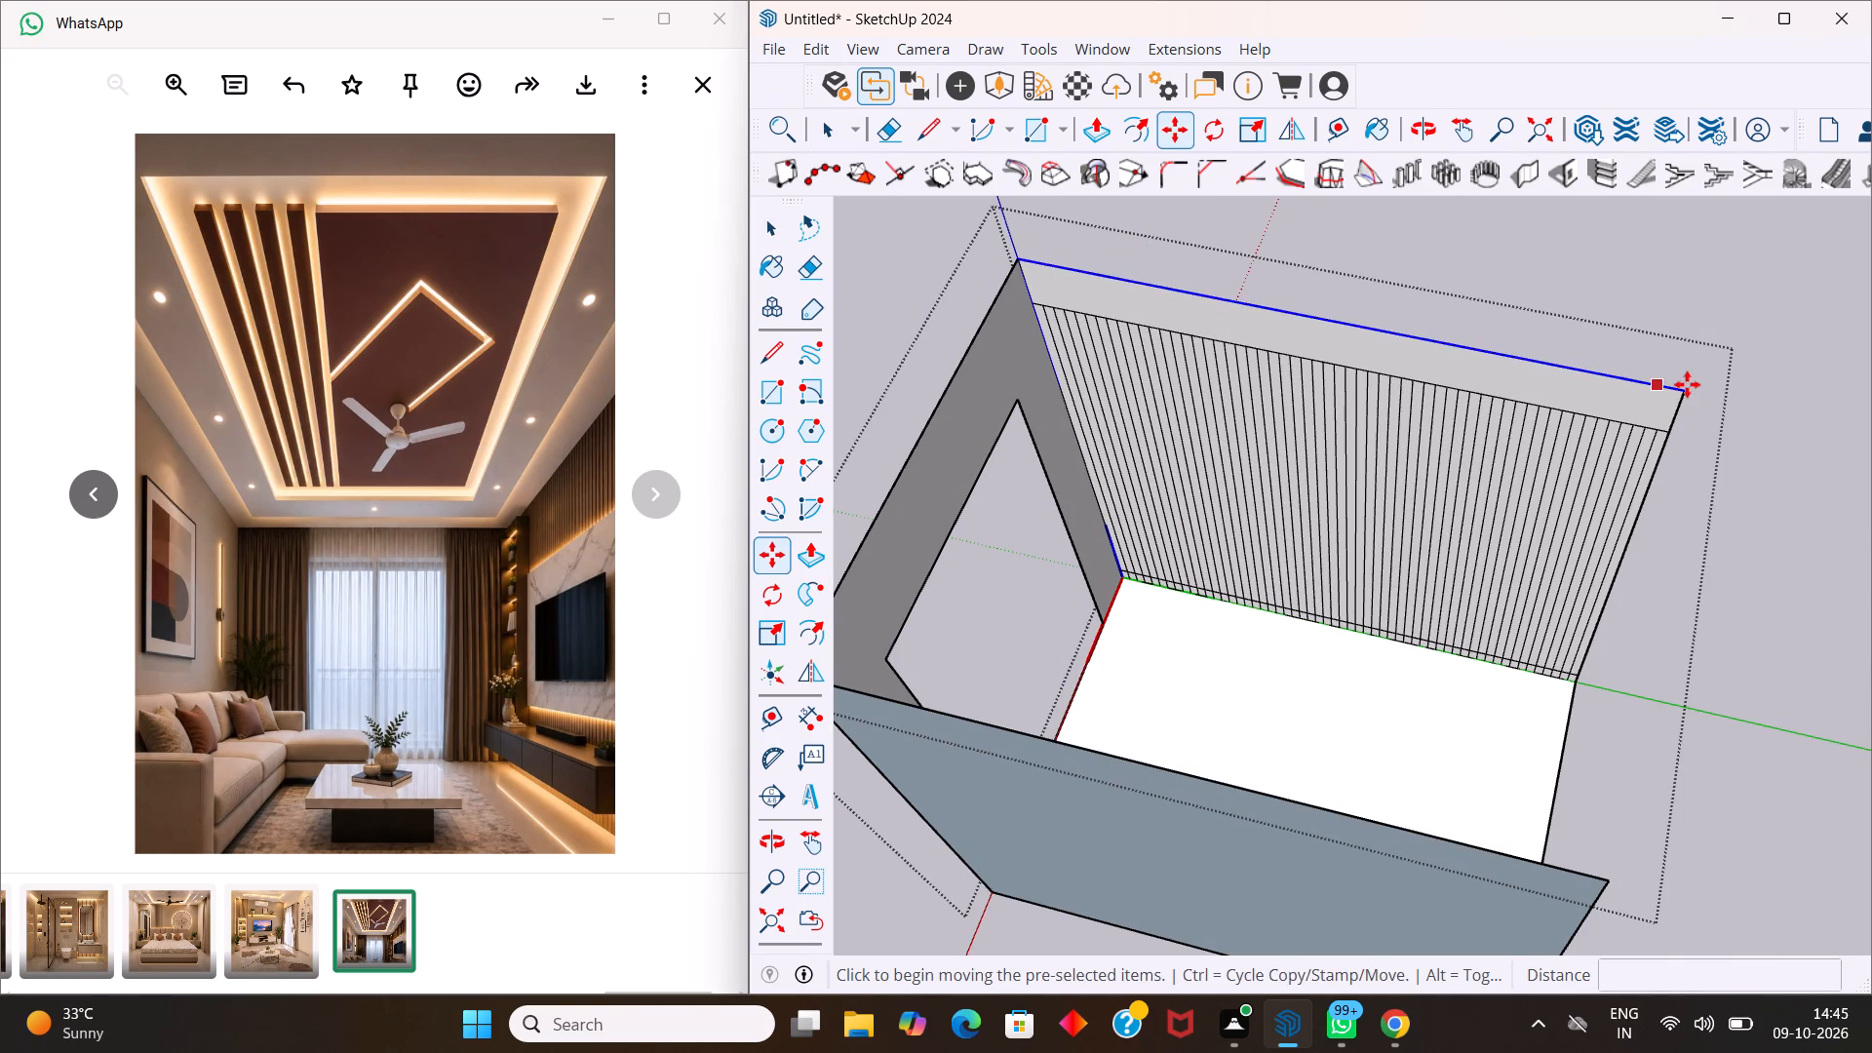
left_click(1684, 389)
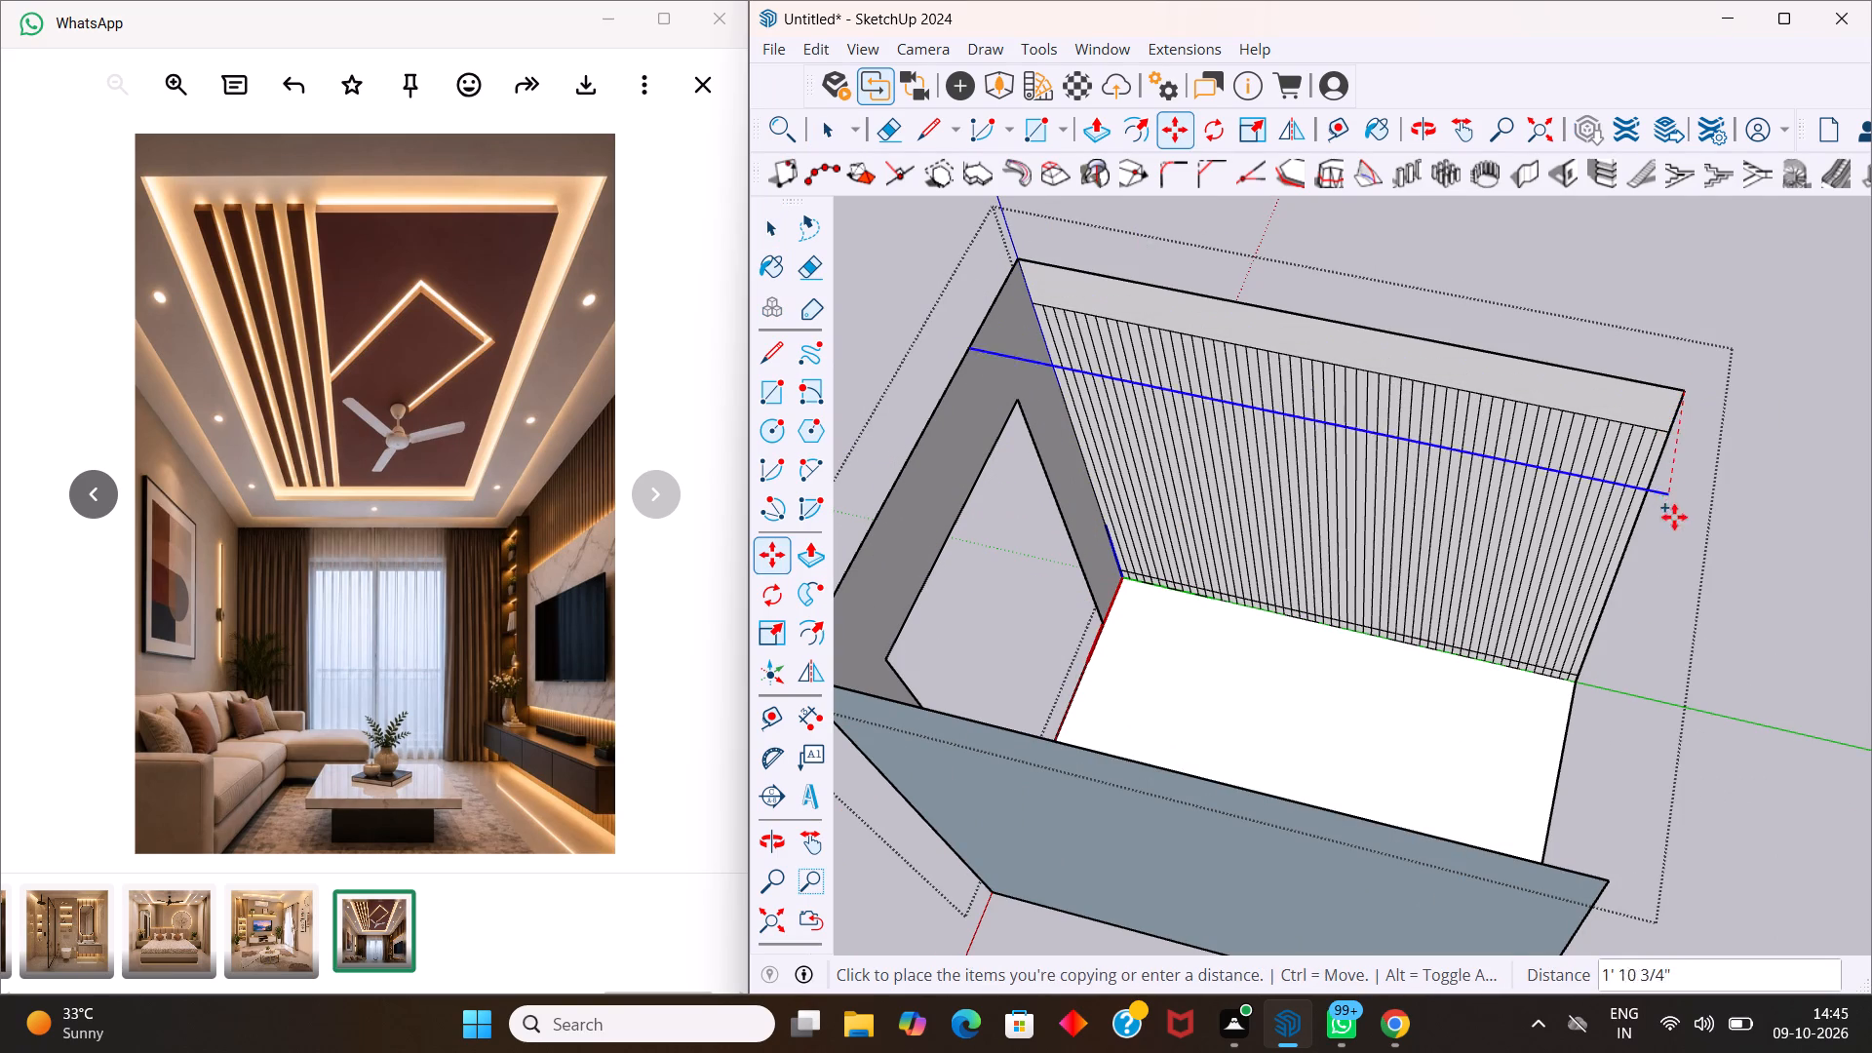
scroll(1641, 640, "up", 15)
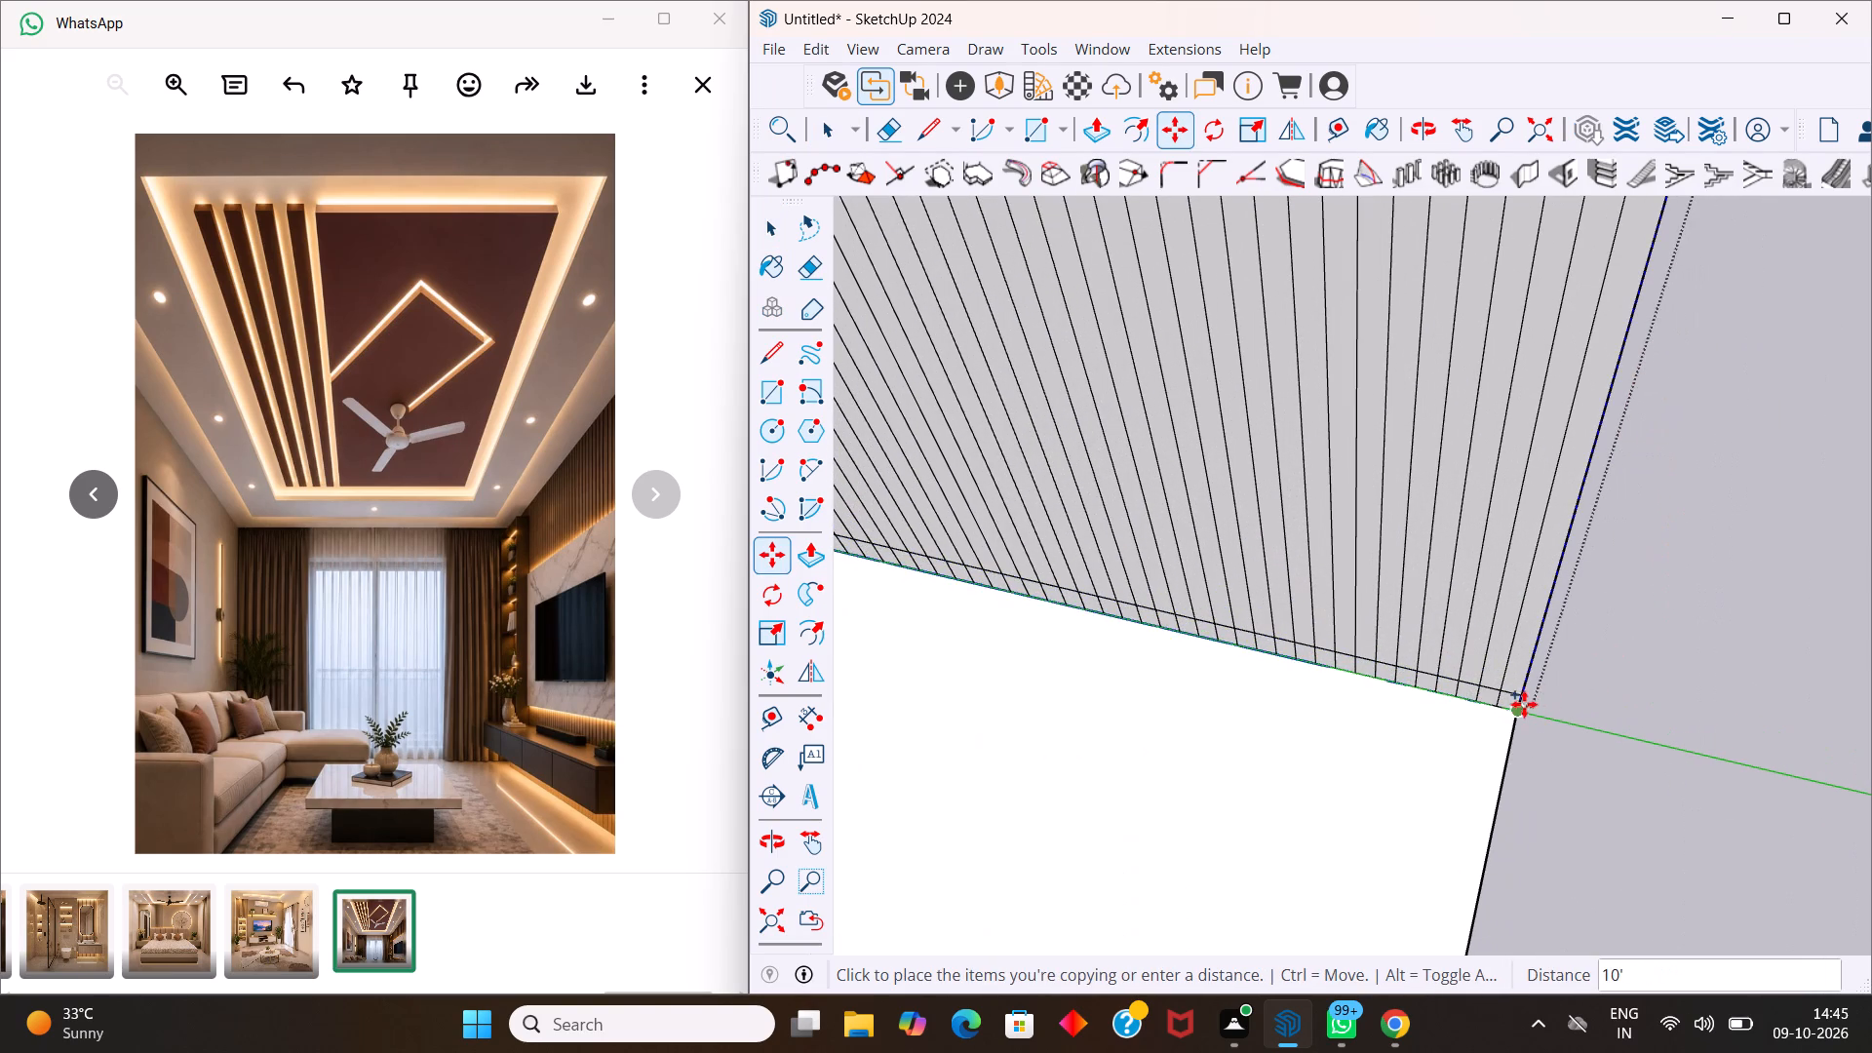
left_click(1524, 702)
left_click(1524, 699)
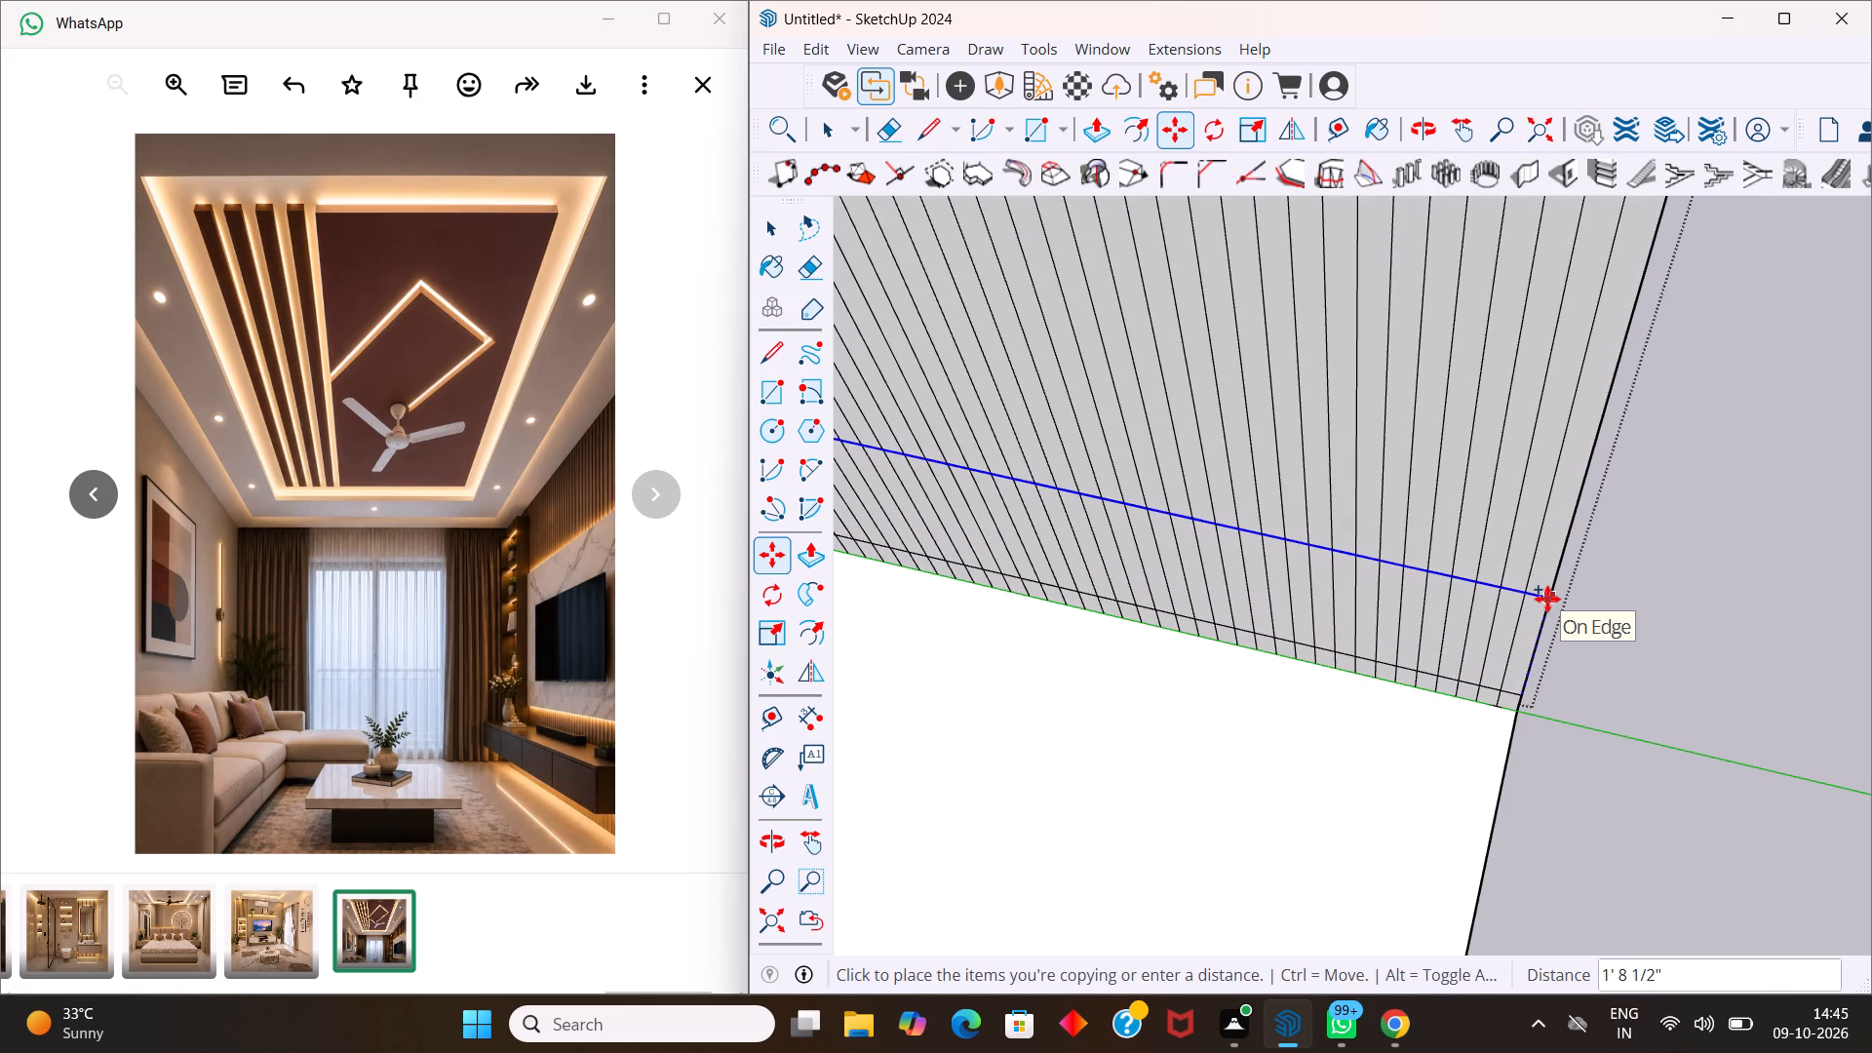
type("1'")
key("Return")
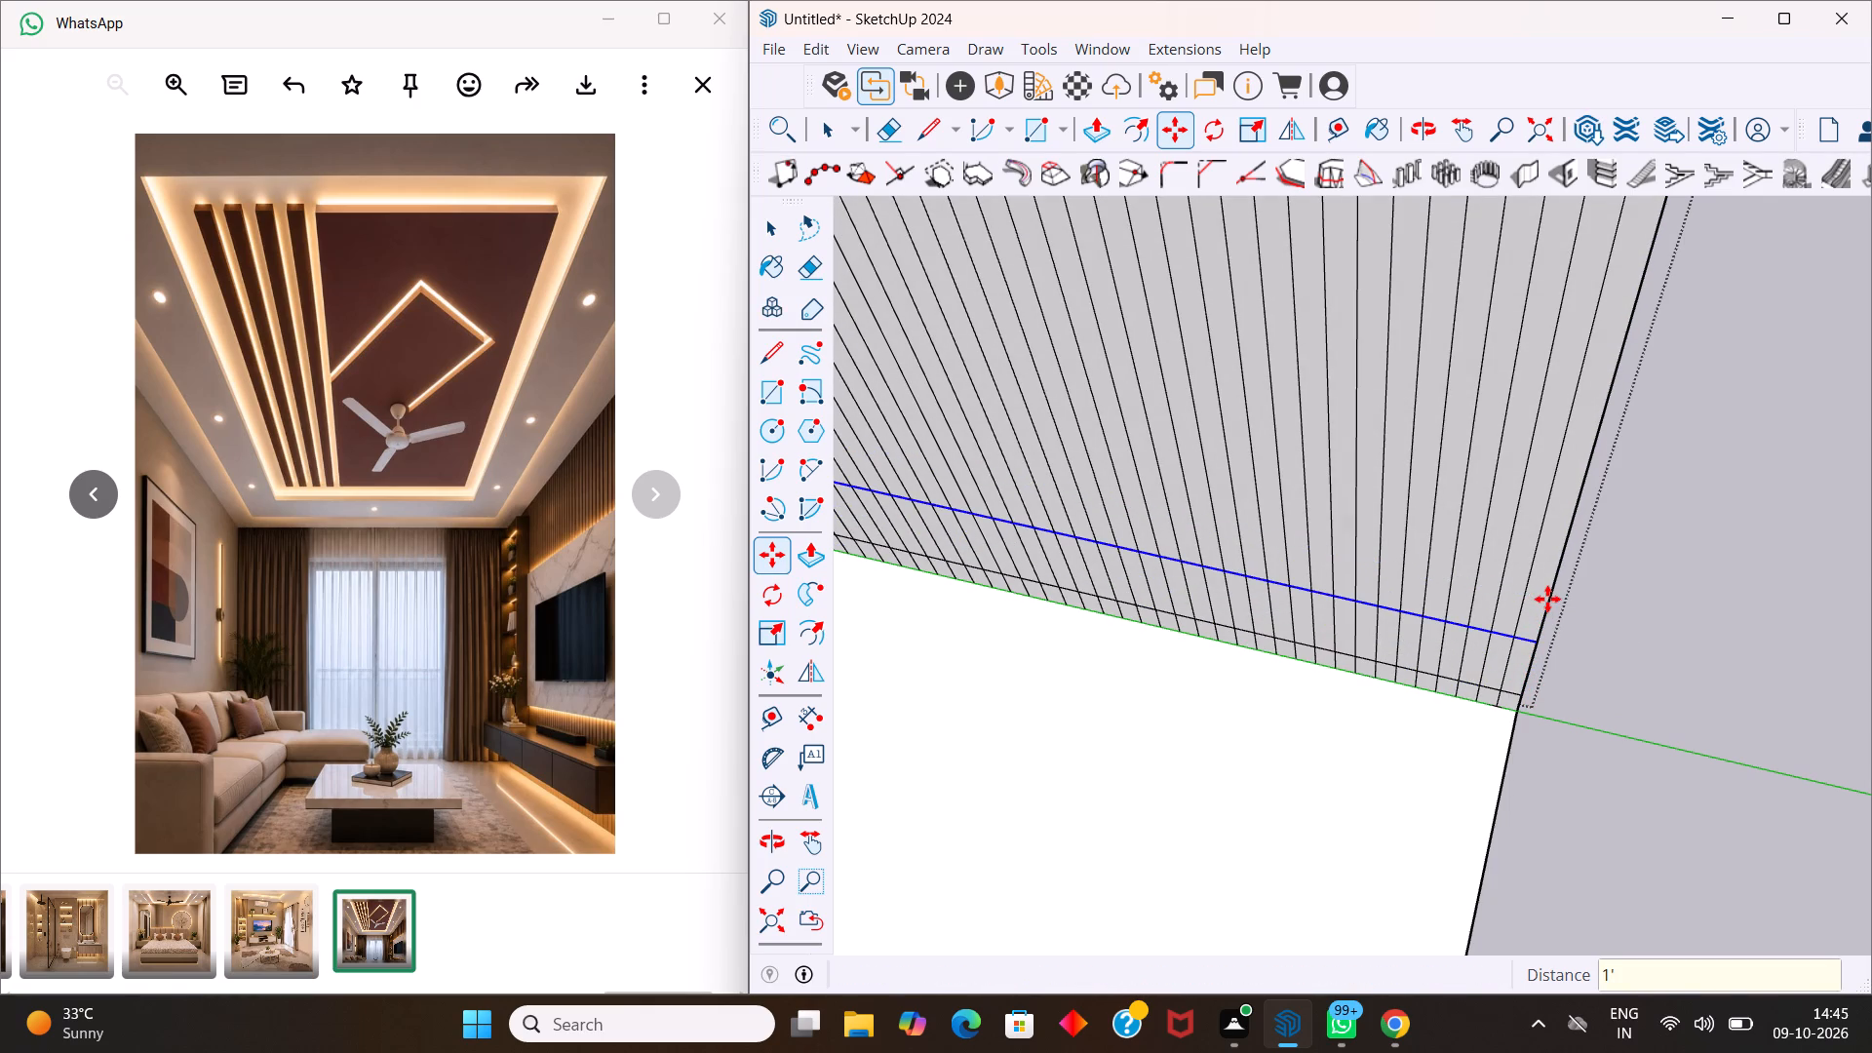
Copy the new horizontal line a further 14" upward across the side wall's strips.
left_click(1534, 642)
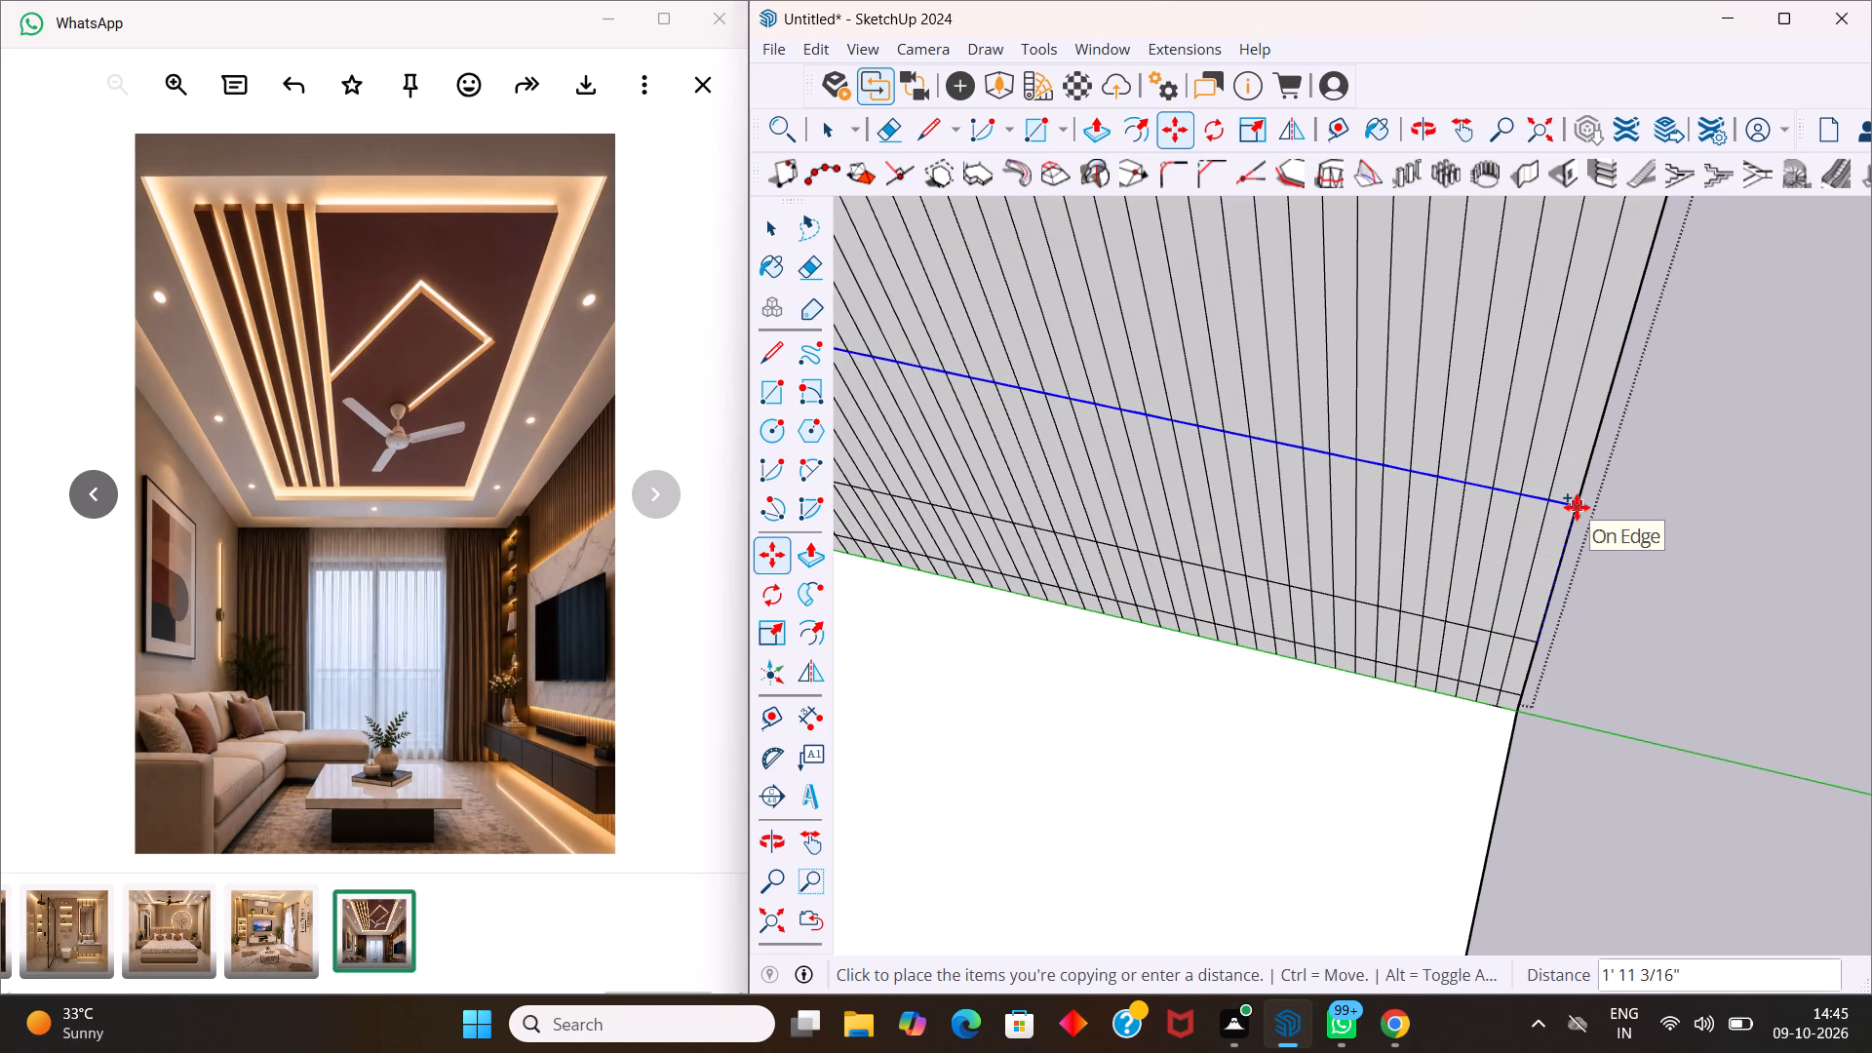
type("14")
key("Return")
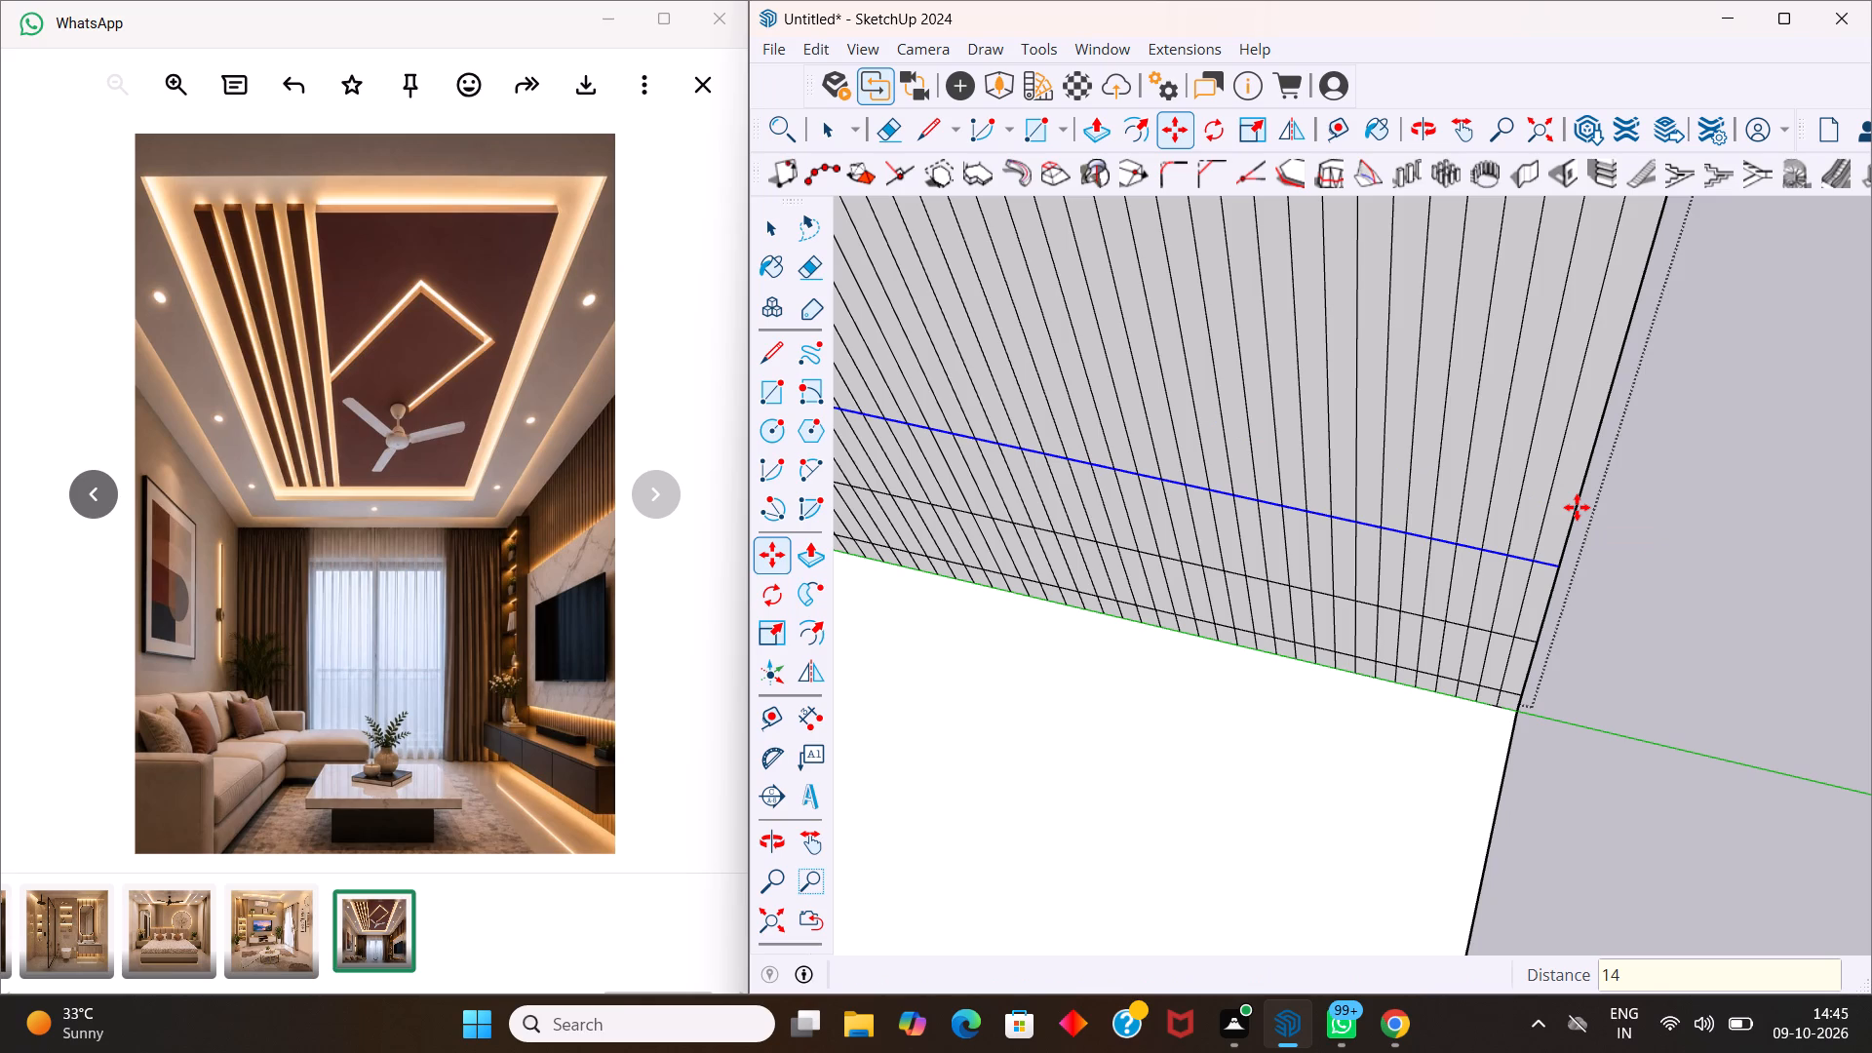
key("space")
Draw a 1' 2" vertical line joining the two upper horizontal lines in the first strip by the inner corner.
scroll(1565, 499, "down", 9)
scroll(1342, 477, "down", 4)
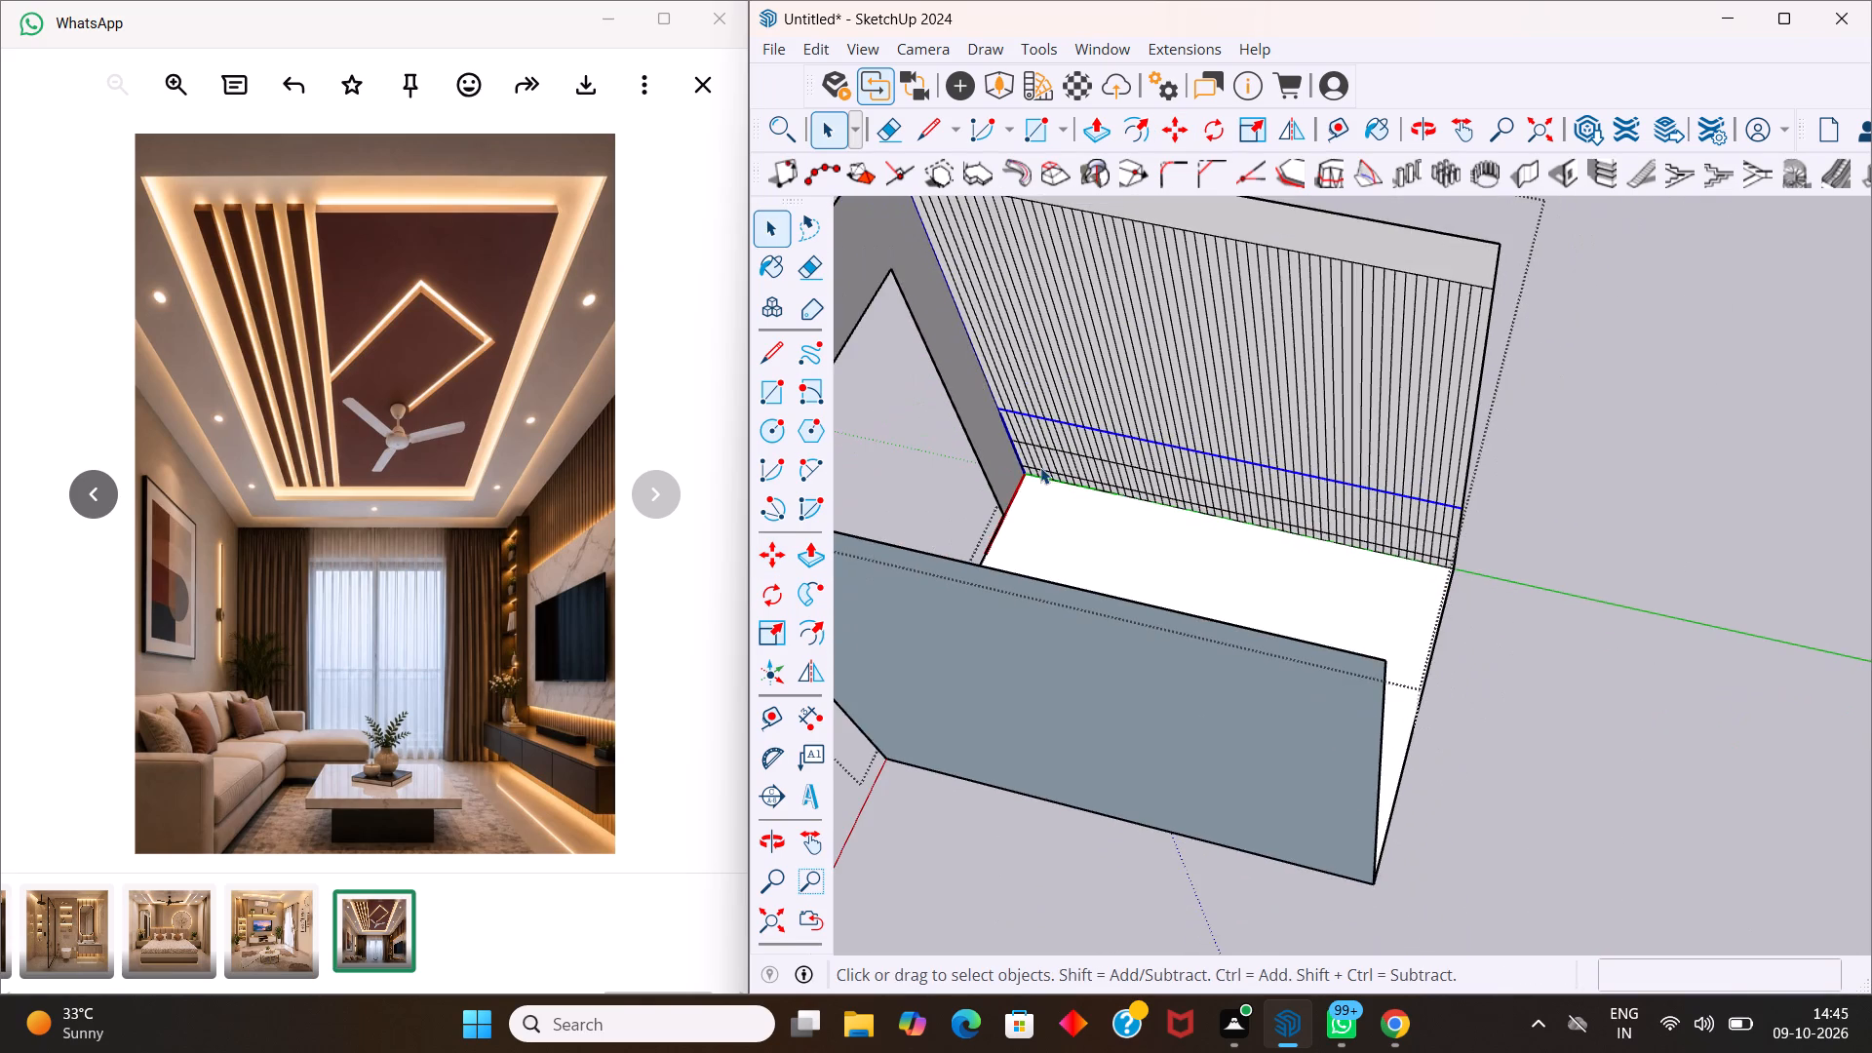
scroll(987, 430, "up", 19)
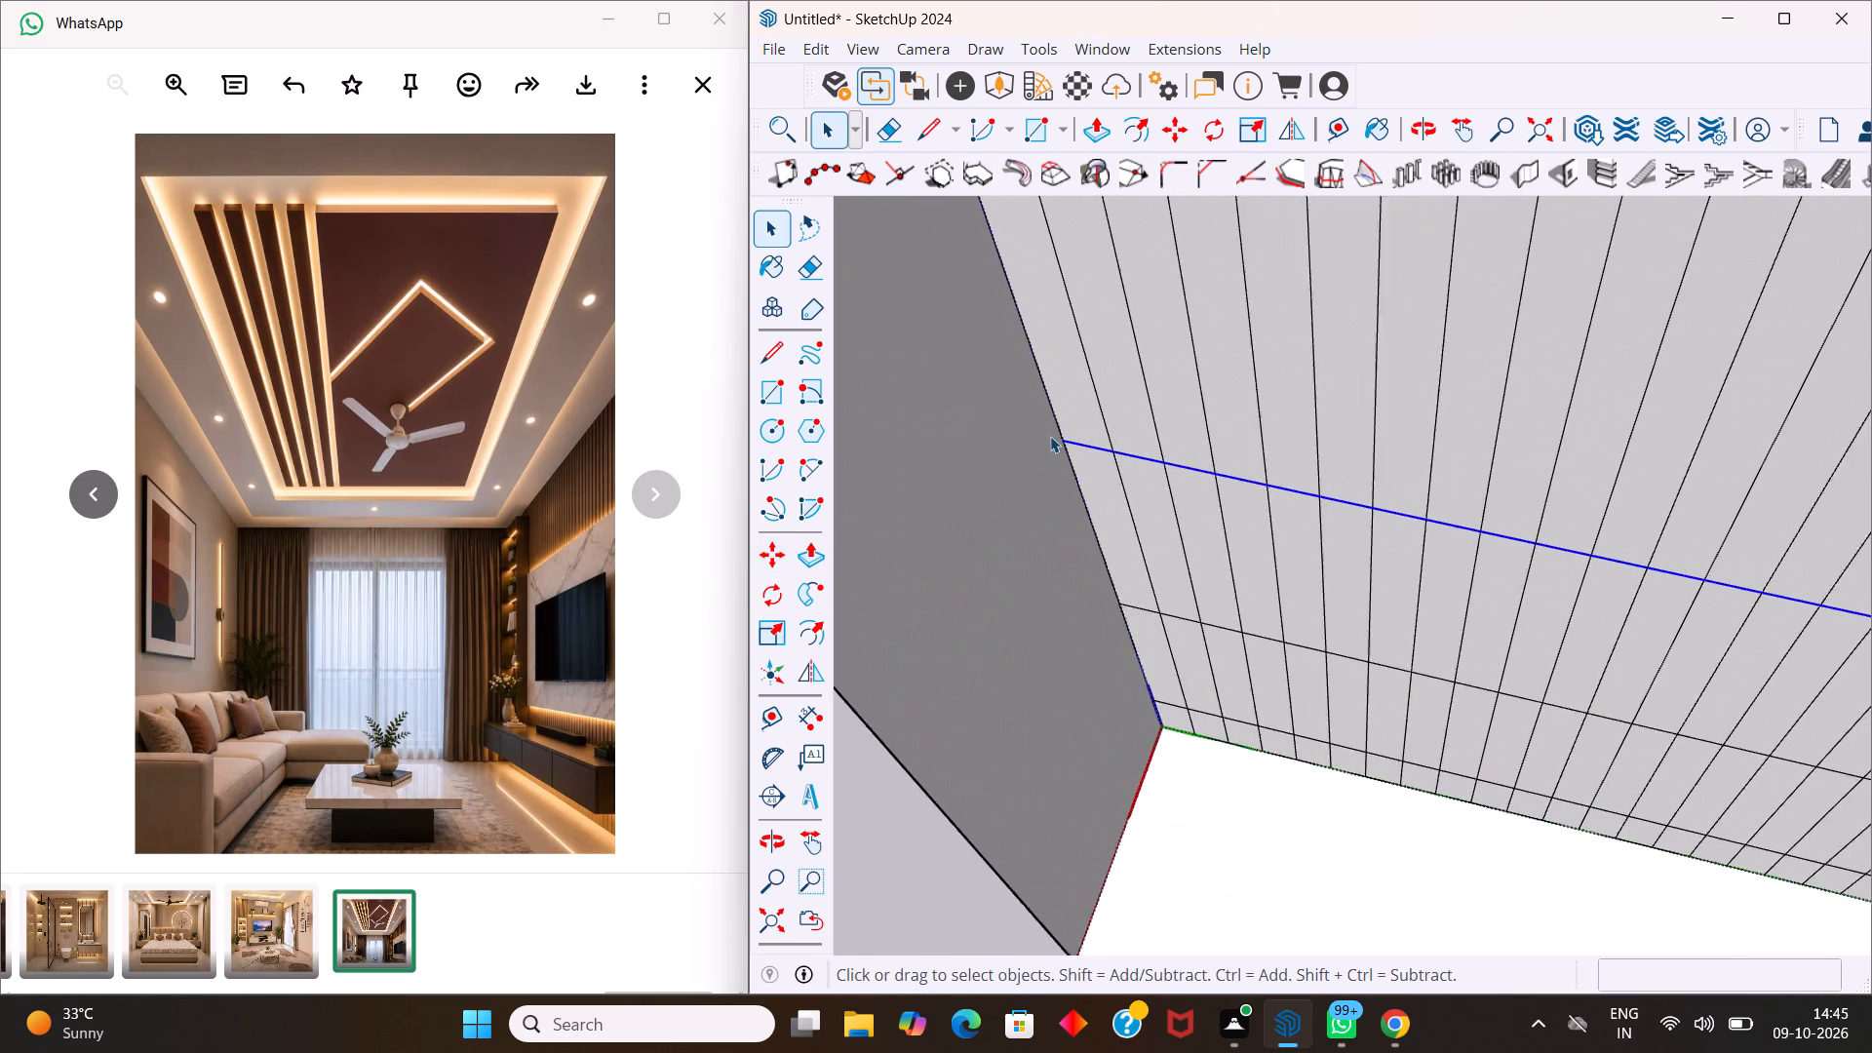
scroll(1050, 436, "up", 6)
key("l")
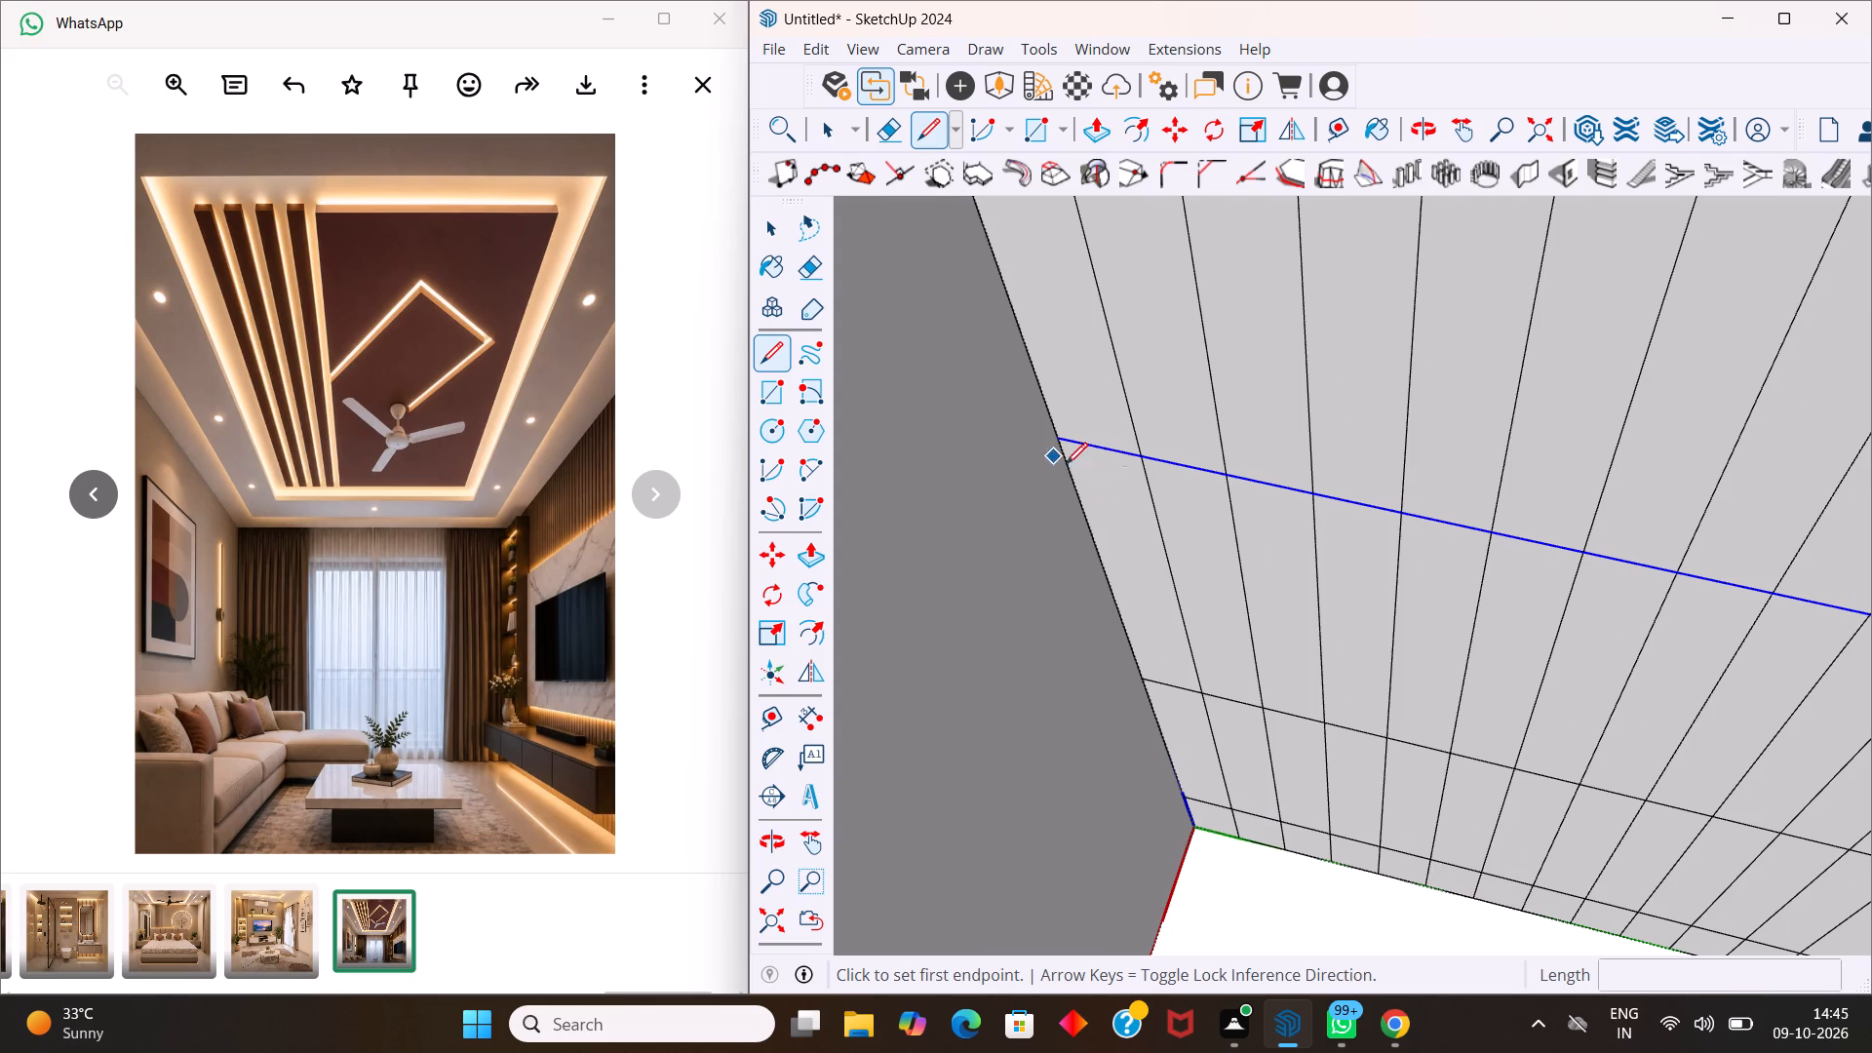
left_click(1101, 451)
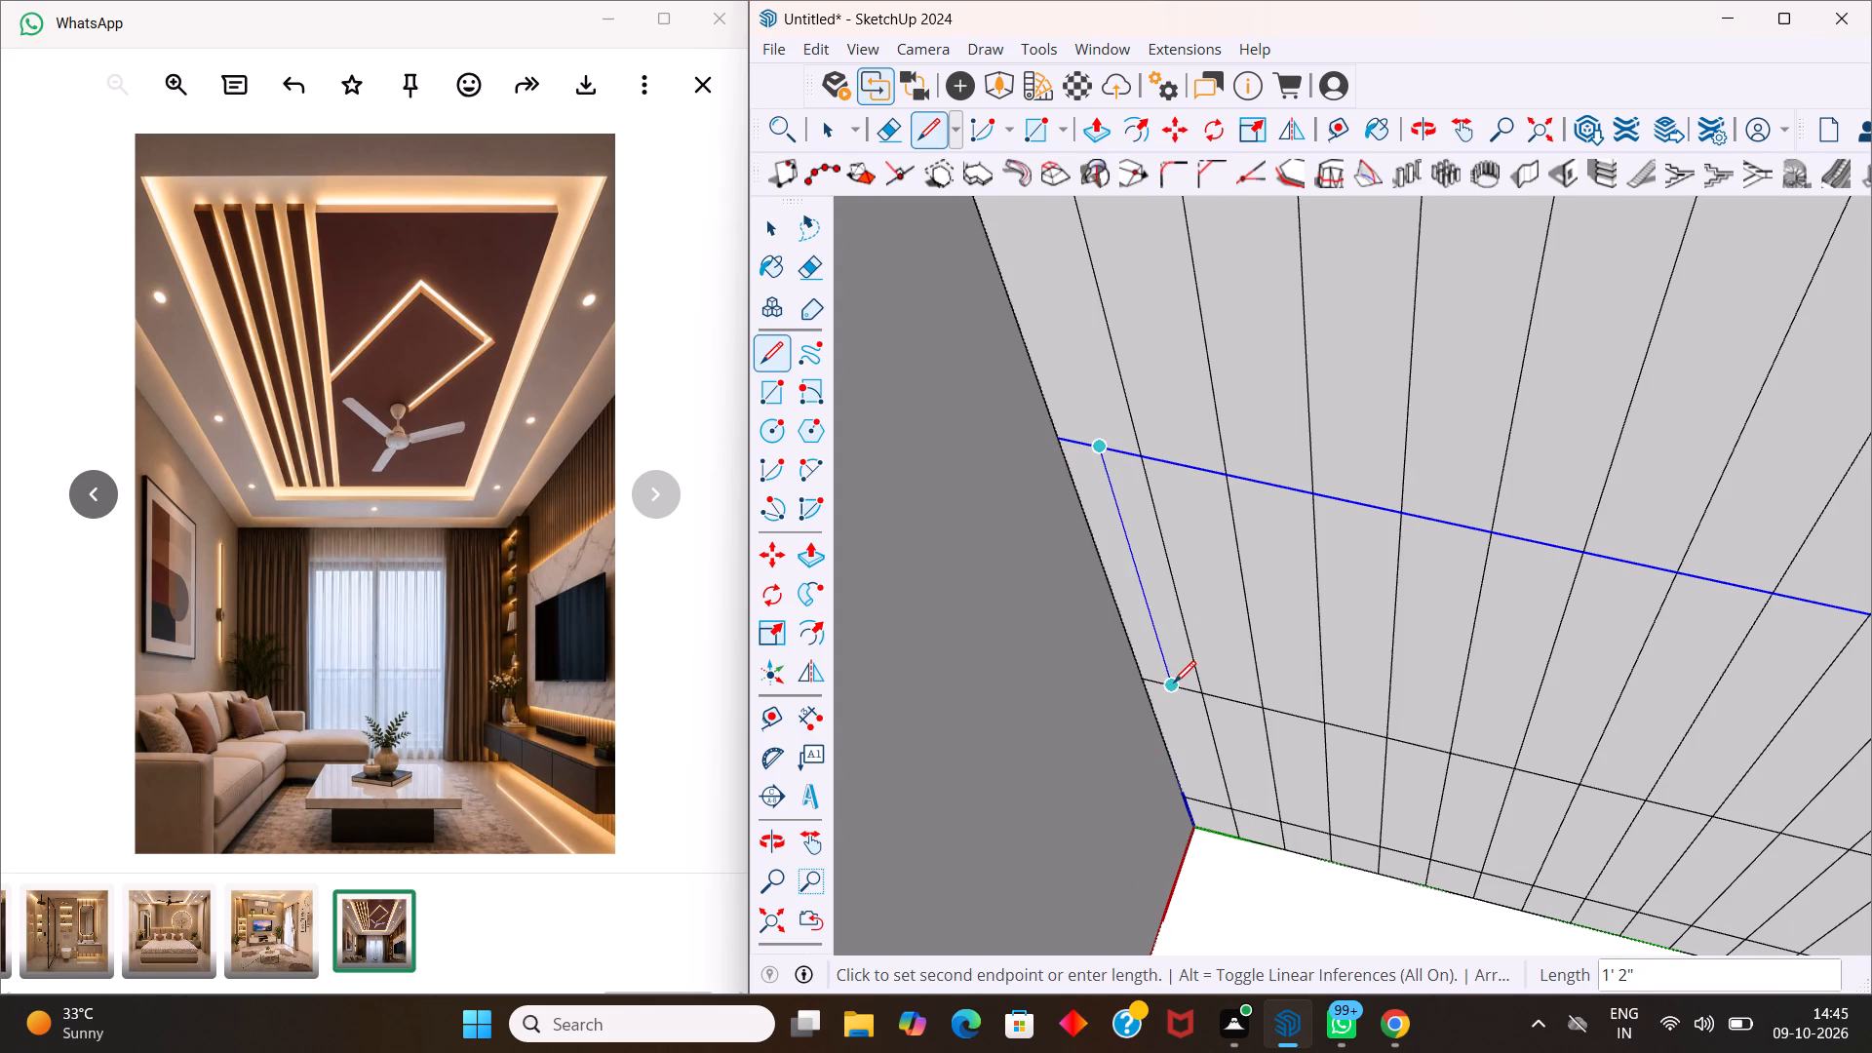
left_click(1173, 682)
Draw a matching 1' 2" vertical line between the two upper horizontal lines near the side wall's open end, and clear the selection.
scroll(1121, 653, "down", 12)
scroll(1099, 545, "down", 5)
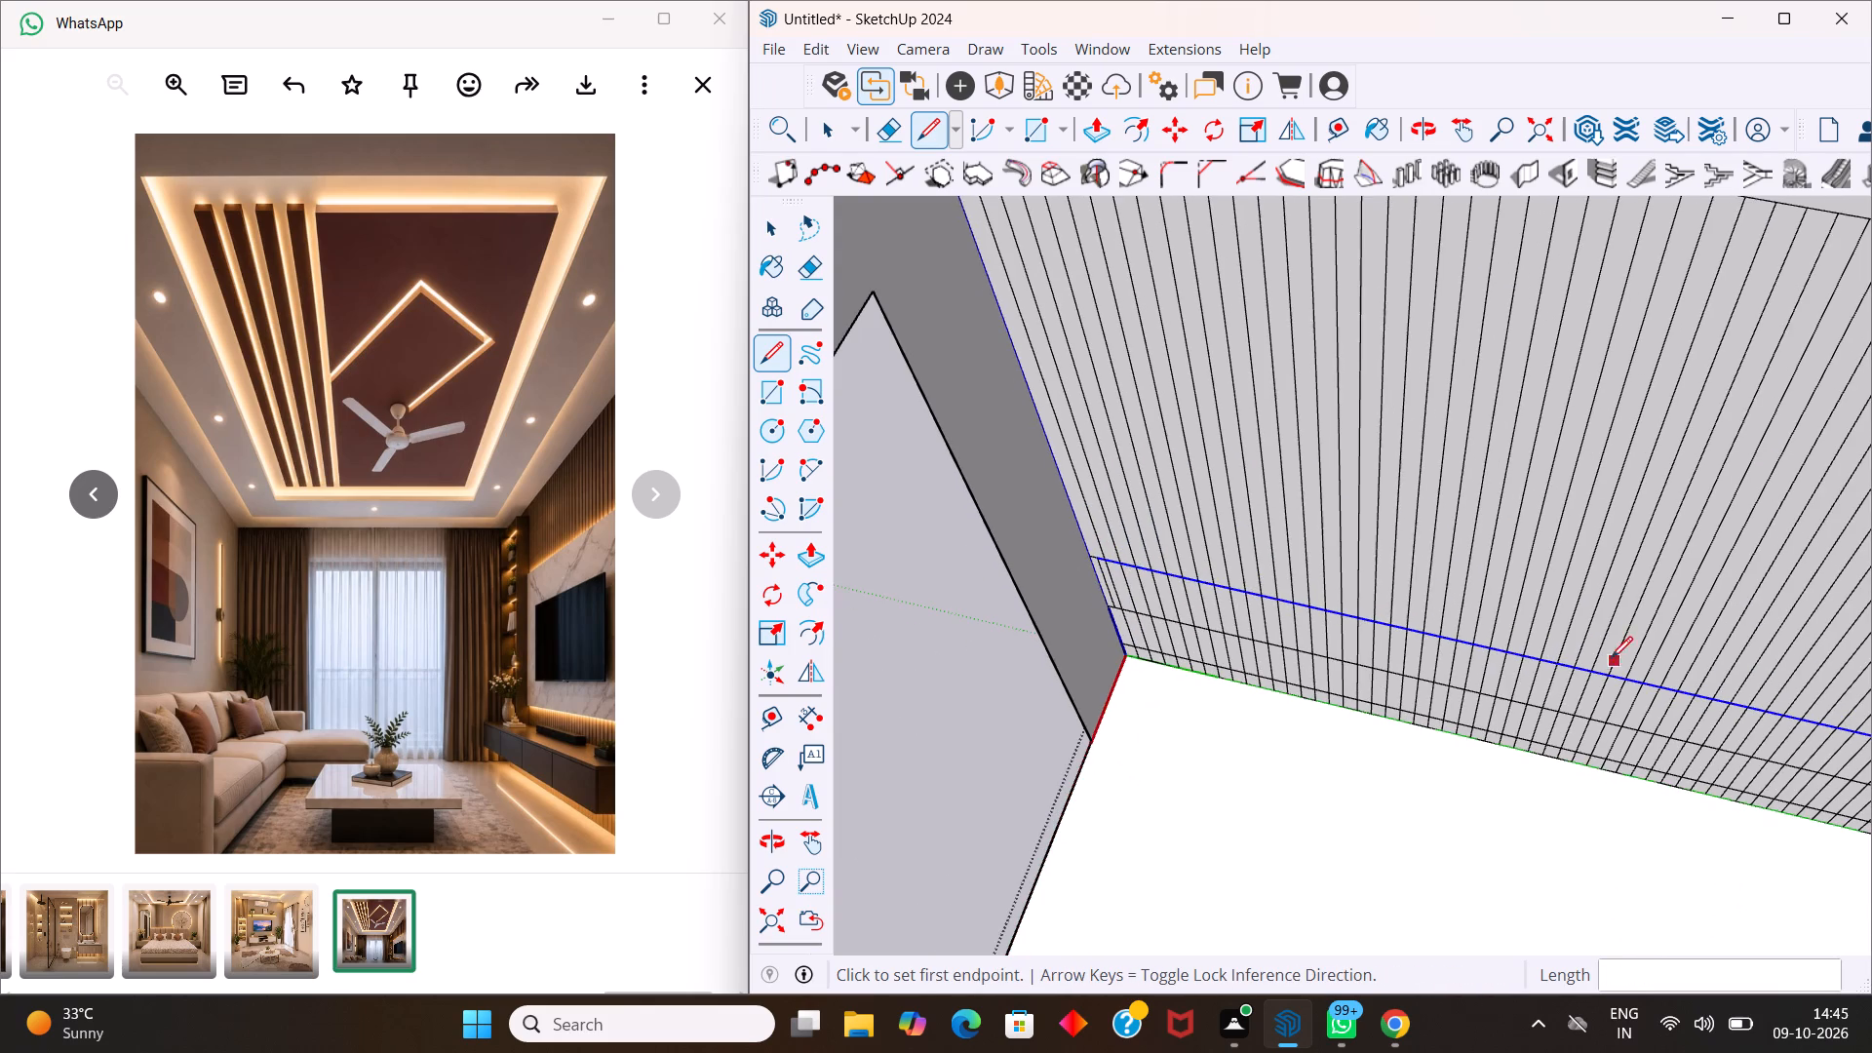
scroll(1539, 626, "down", 5)
scroll(1643, 686, "down", 7)
scroll(1388, 653, "down", 1)
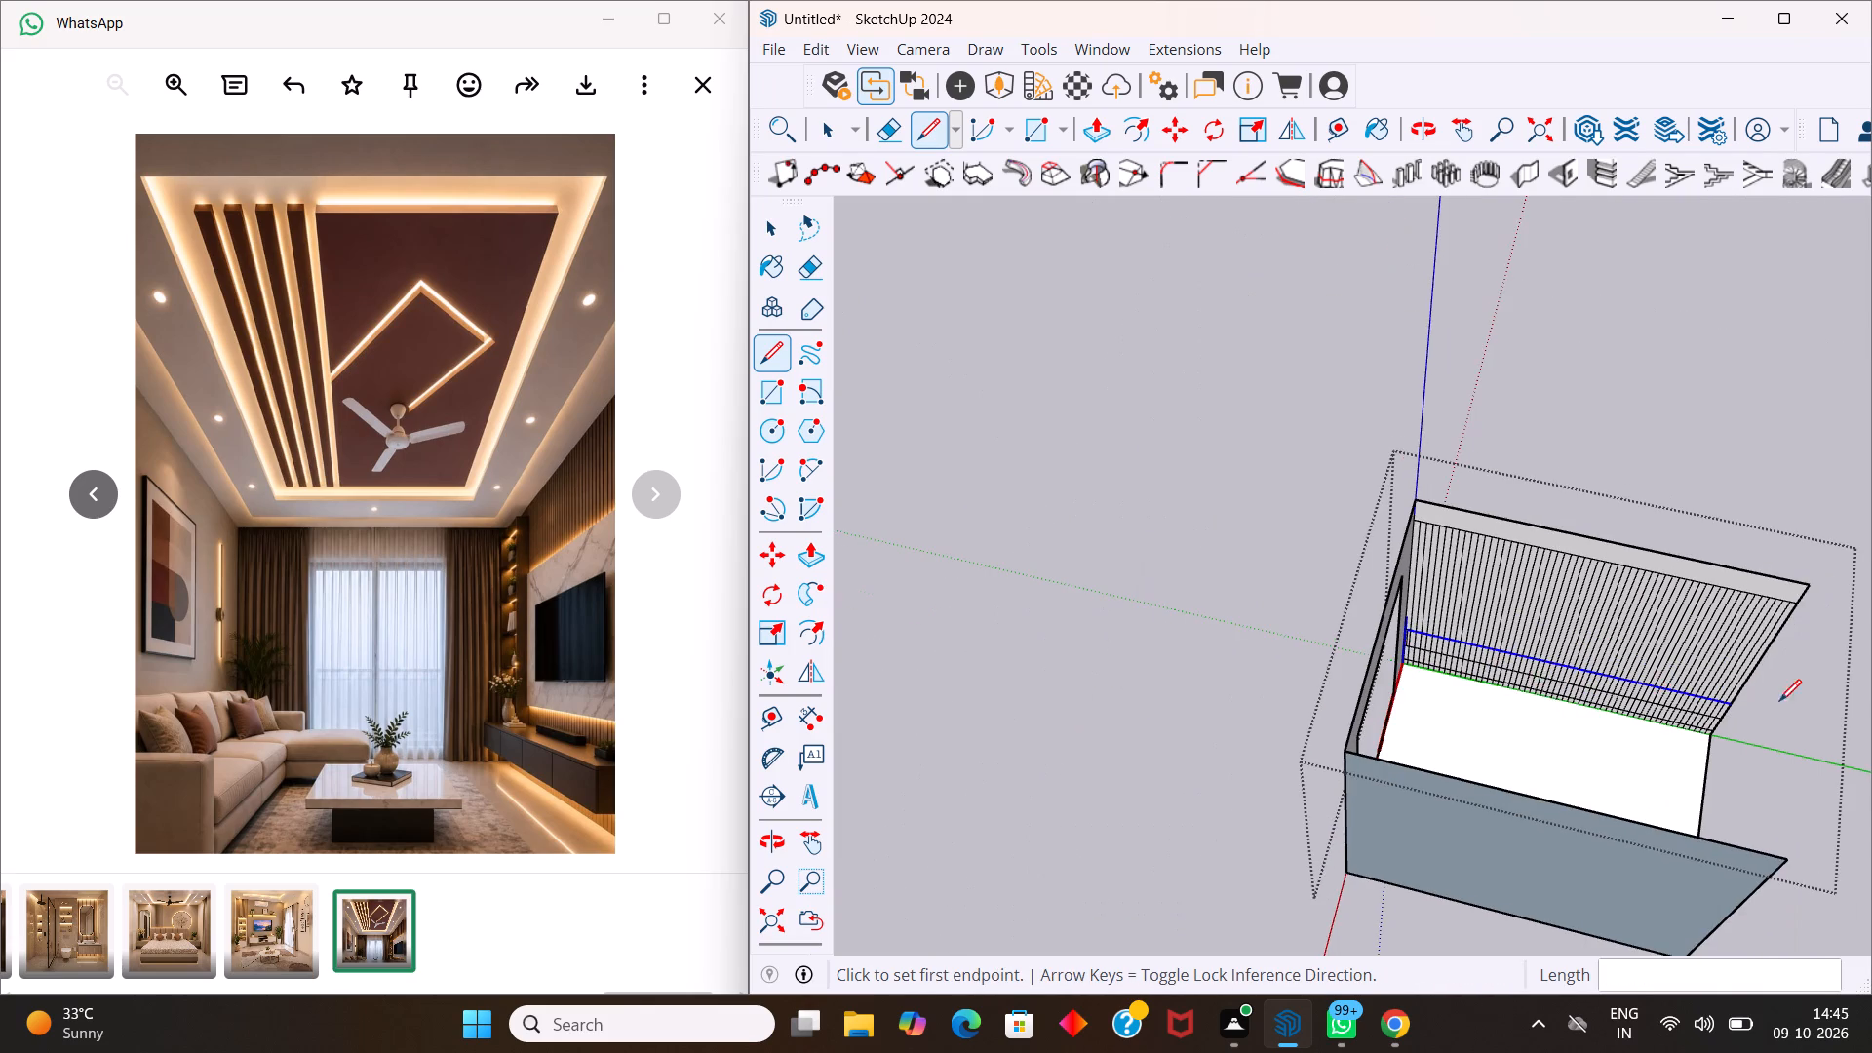
scroll(1791, 699, "up", 20)
scroll(1791, 699, "up", 9)
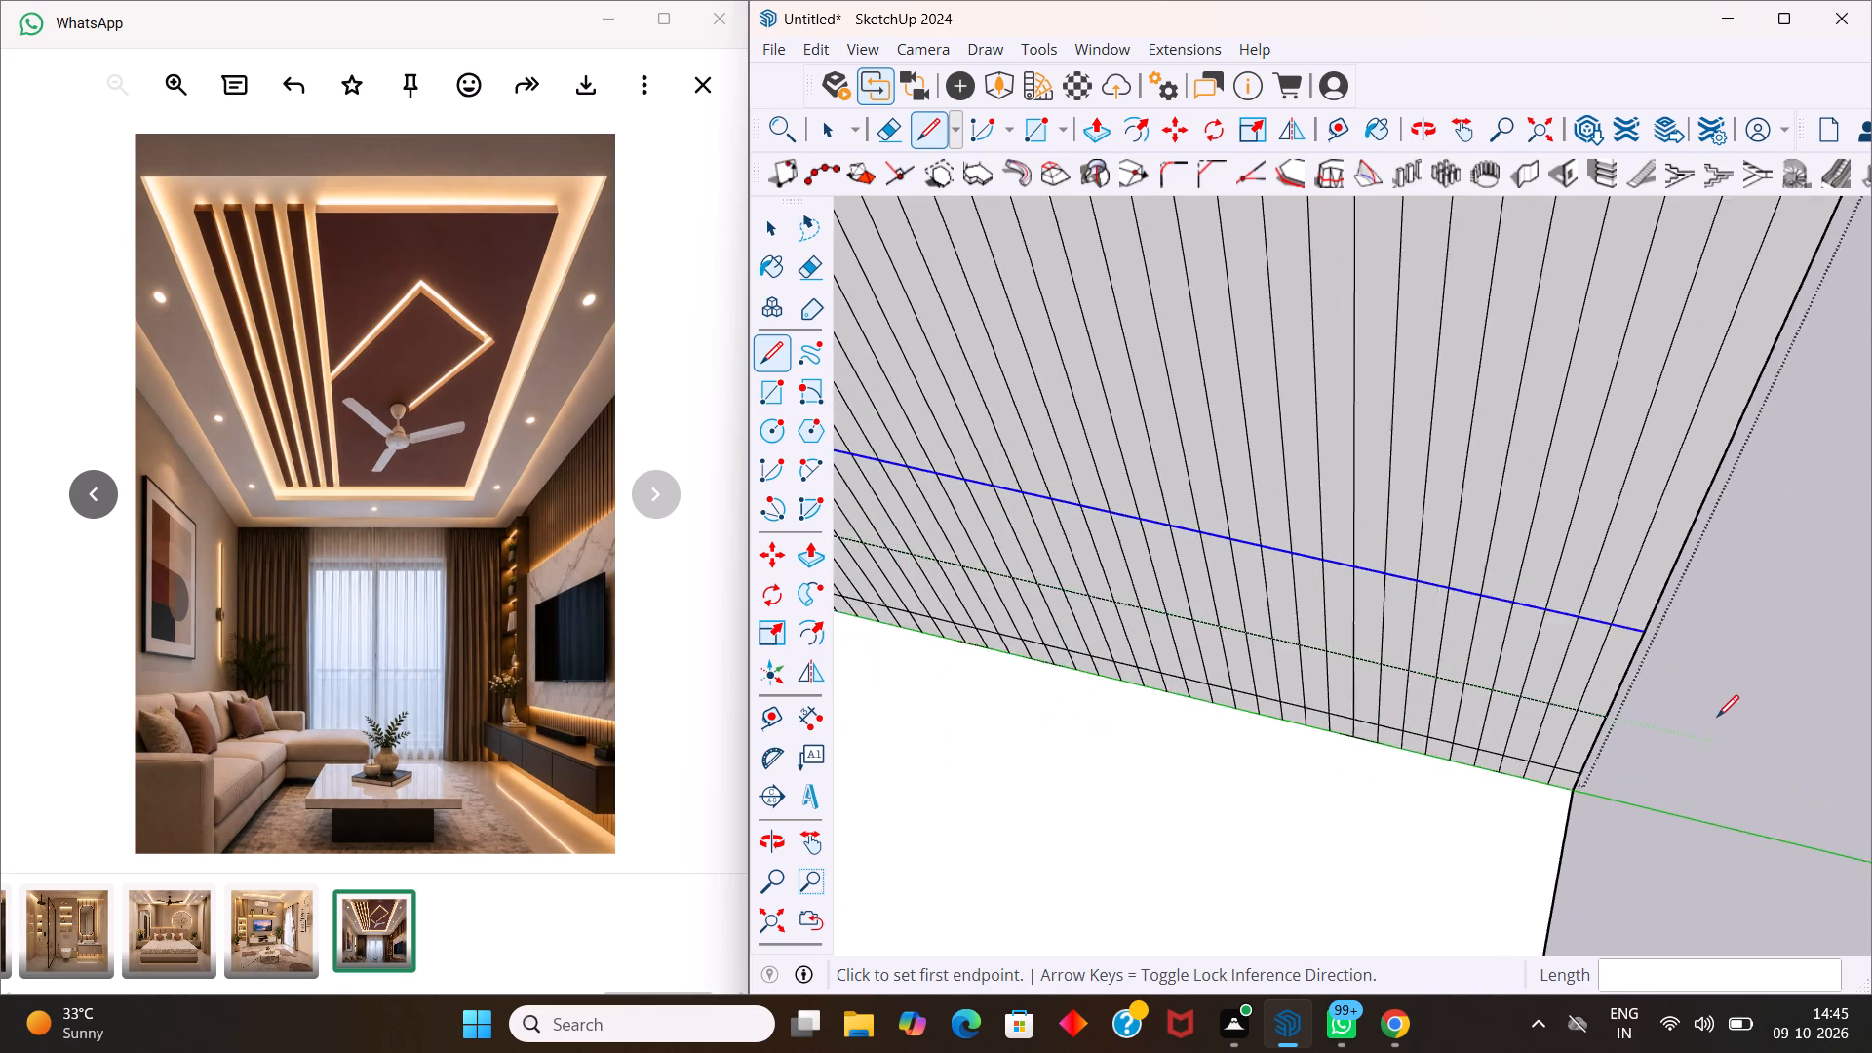
scroll(1717, 717, "up", 2)
left_click(1594, 599)
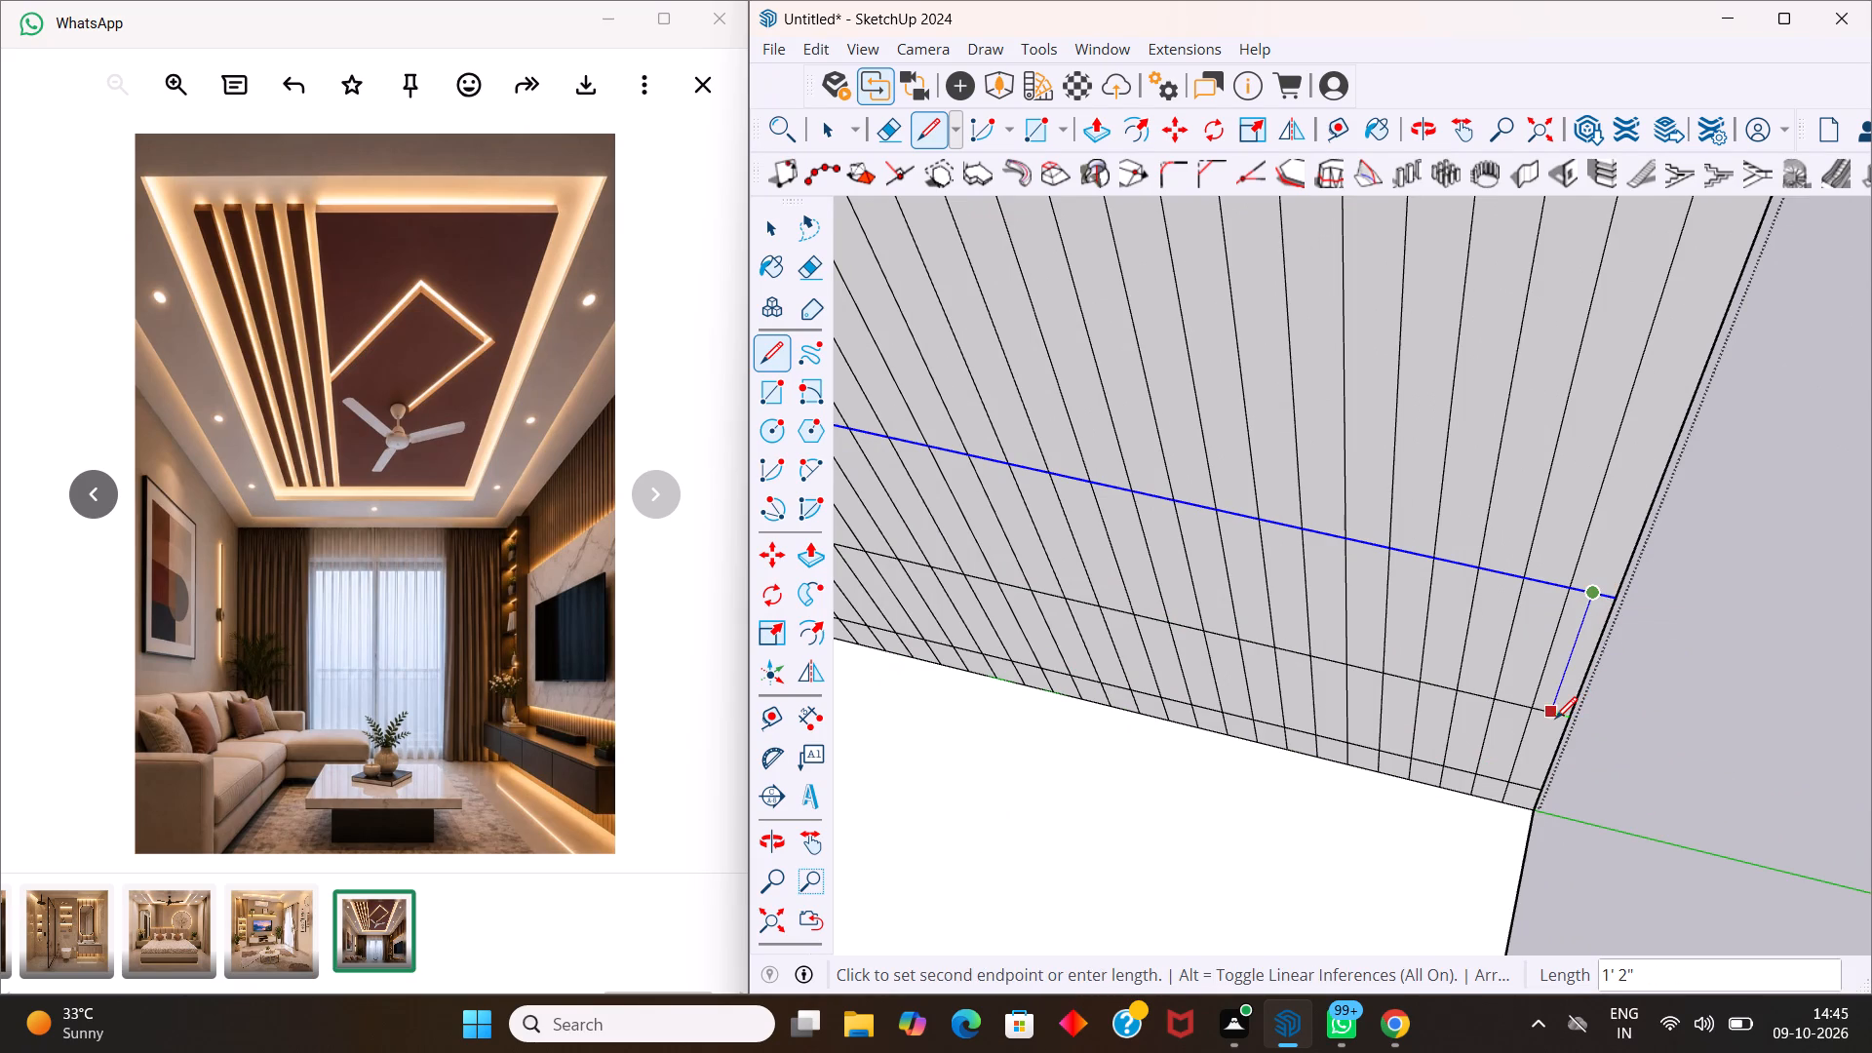
left_click(1555, 719)
key("space")
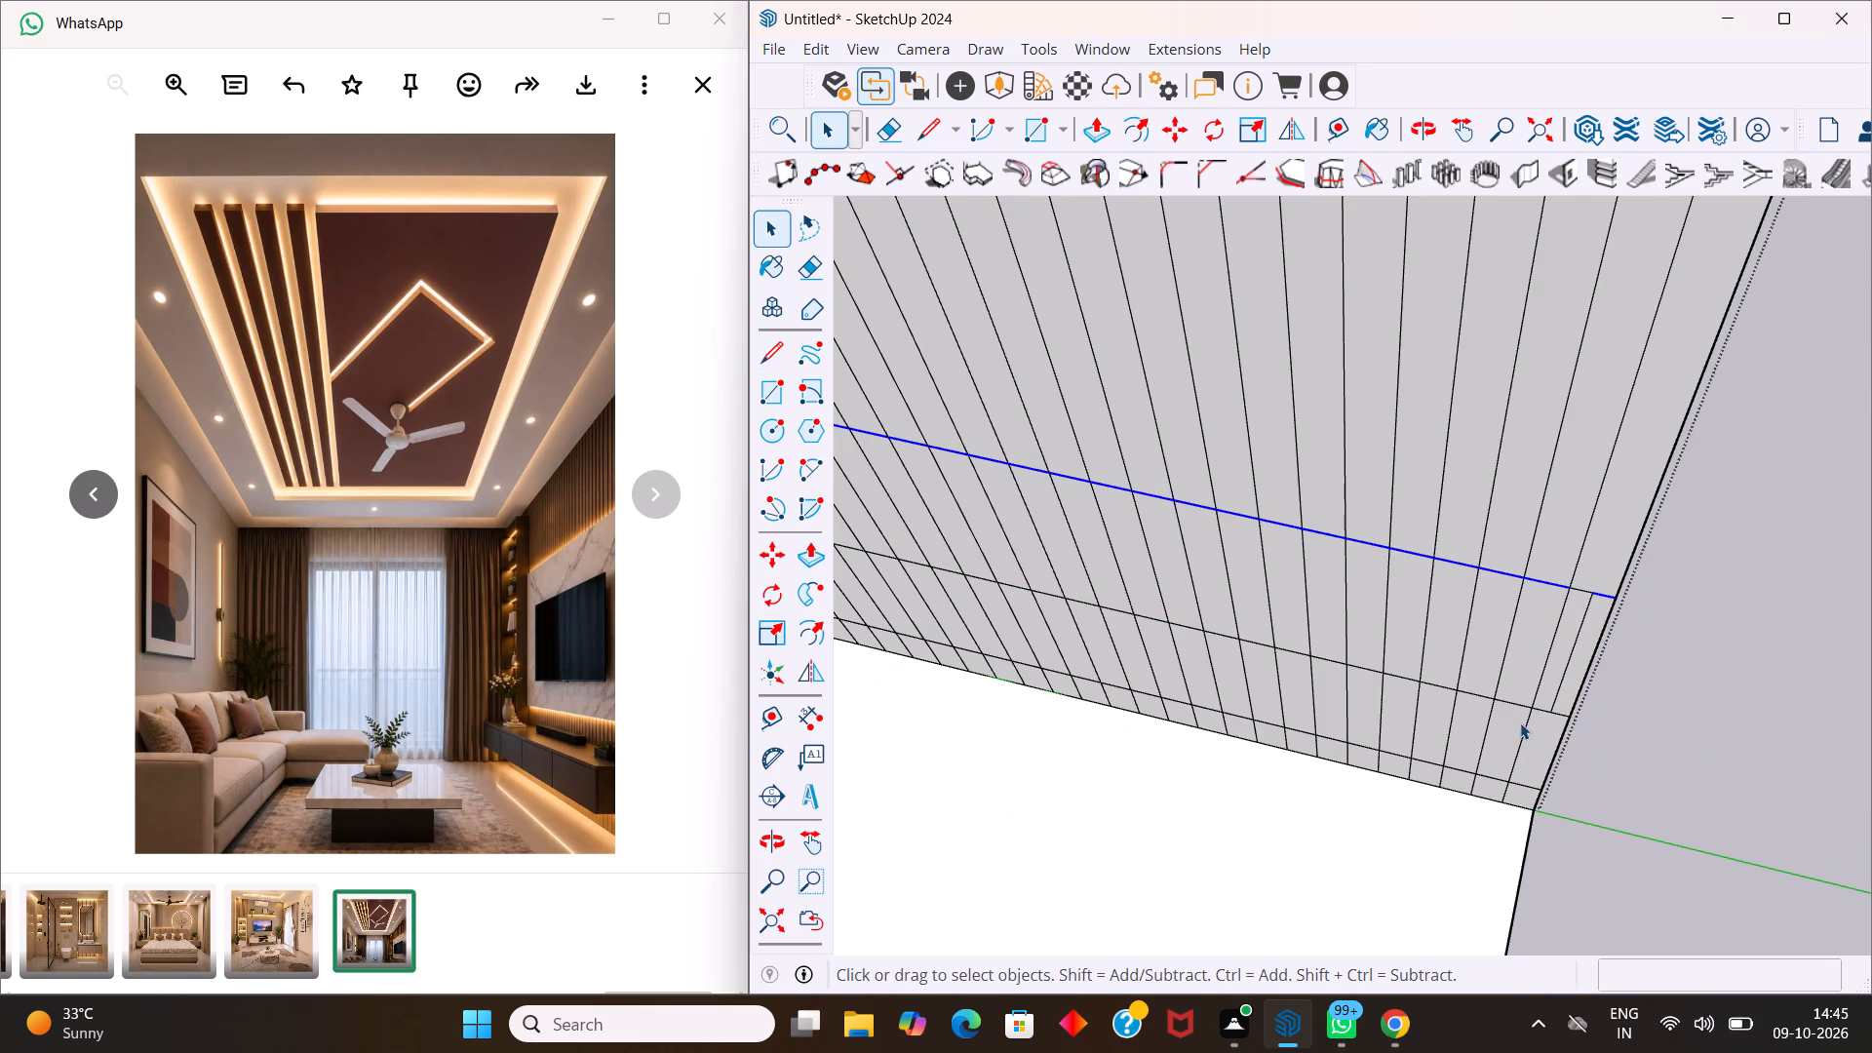
left_click(1656, 687)
scroll(1655, 686, "down", 9)
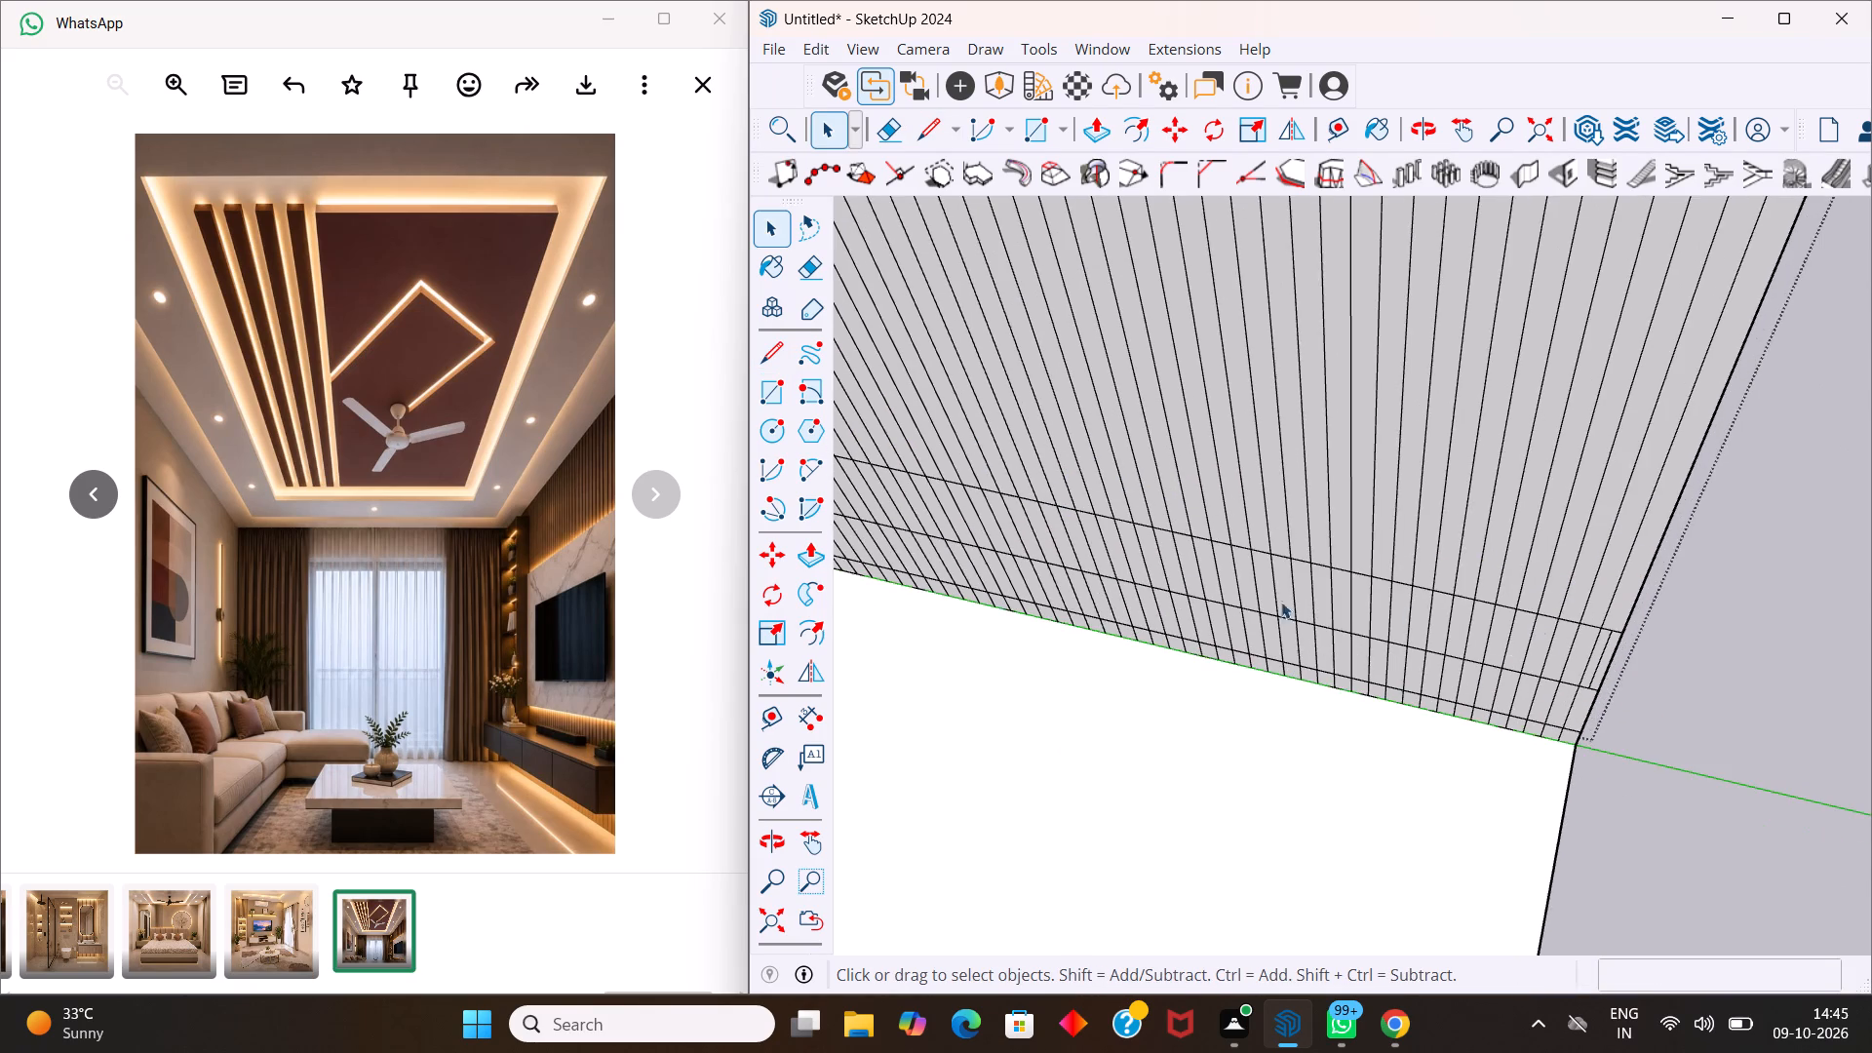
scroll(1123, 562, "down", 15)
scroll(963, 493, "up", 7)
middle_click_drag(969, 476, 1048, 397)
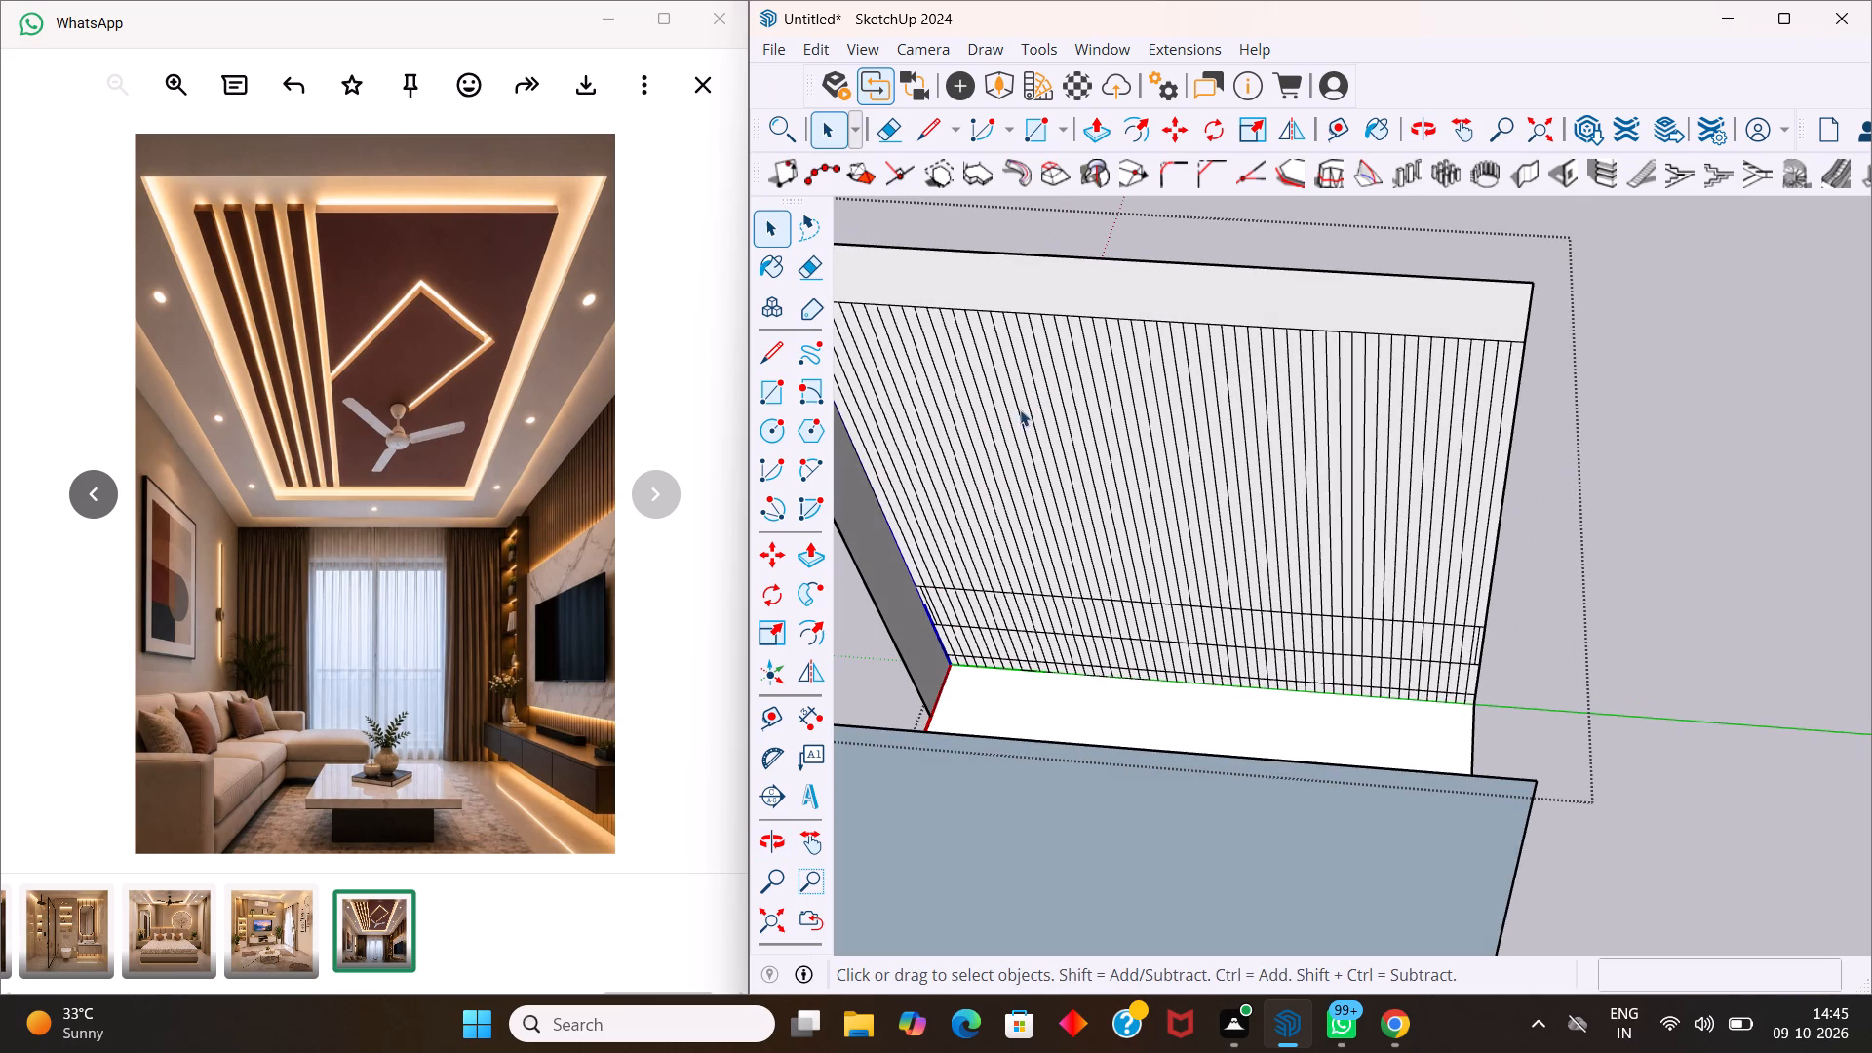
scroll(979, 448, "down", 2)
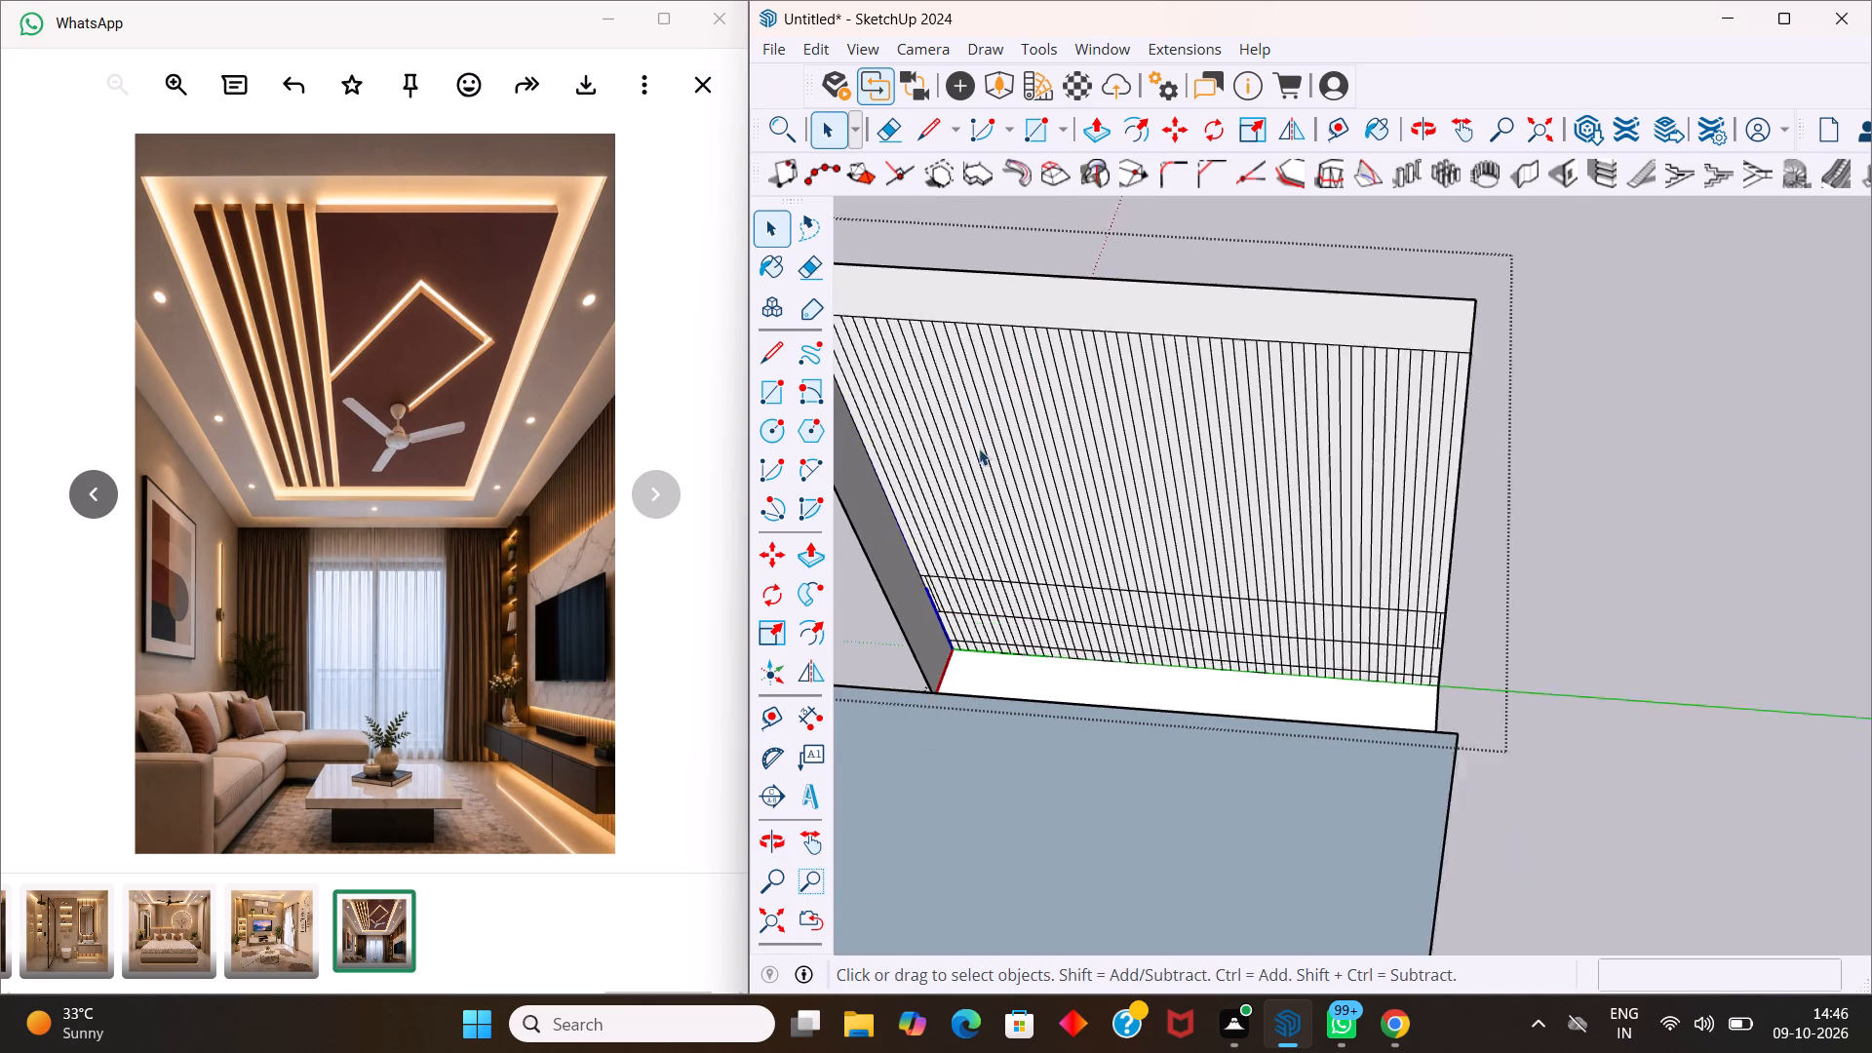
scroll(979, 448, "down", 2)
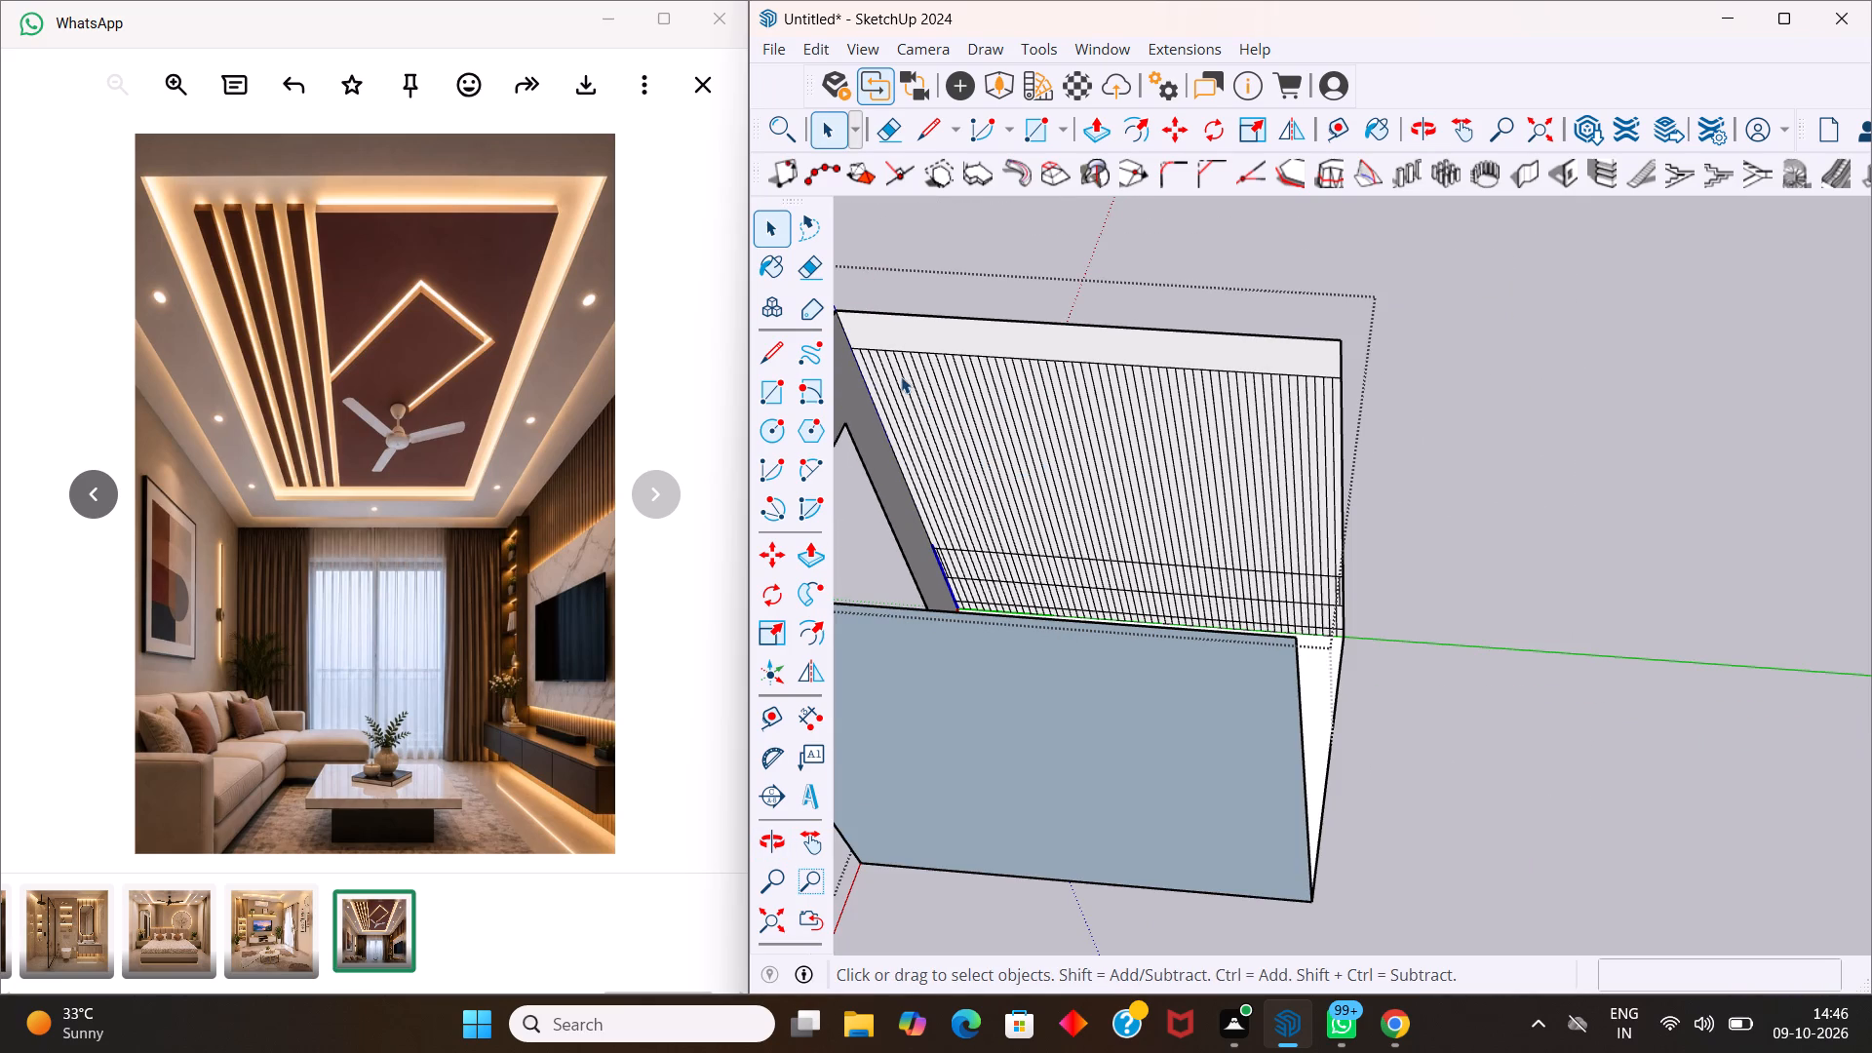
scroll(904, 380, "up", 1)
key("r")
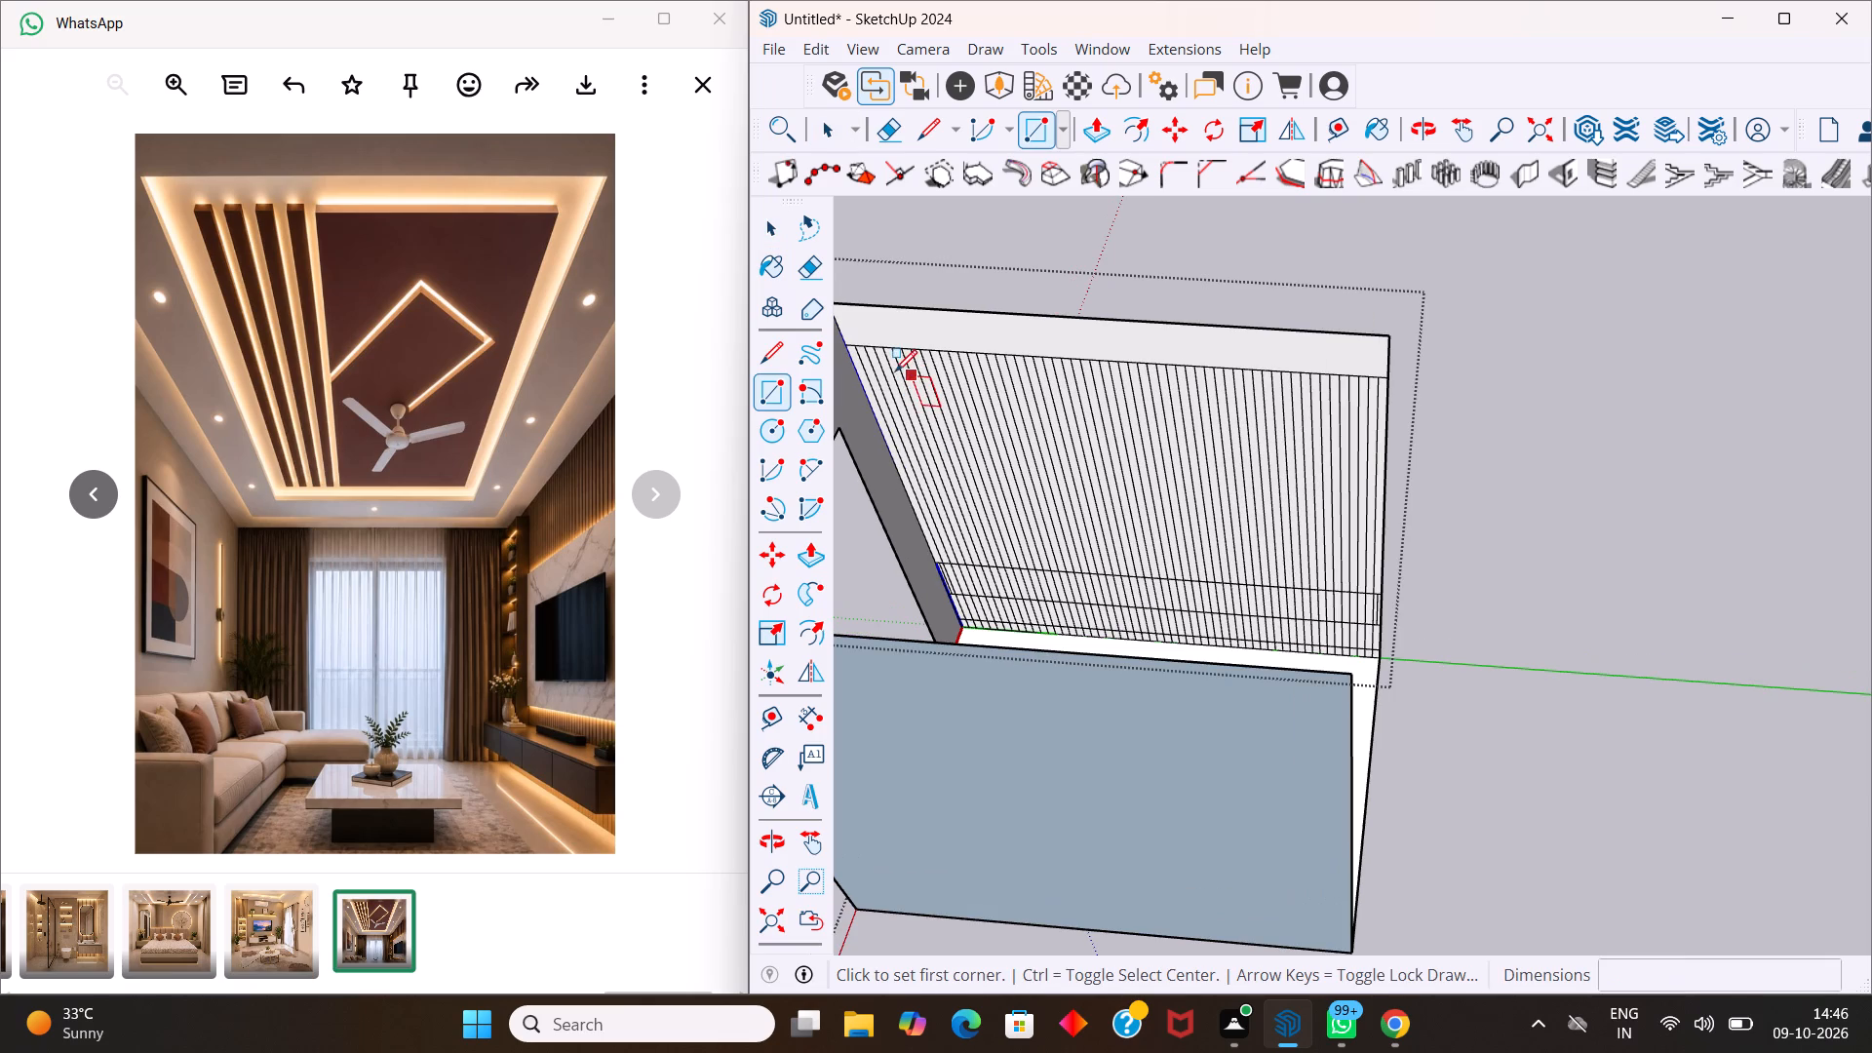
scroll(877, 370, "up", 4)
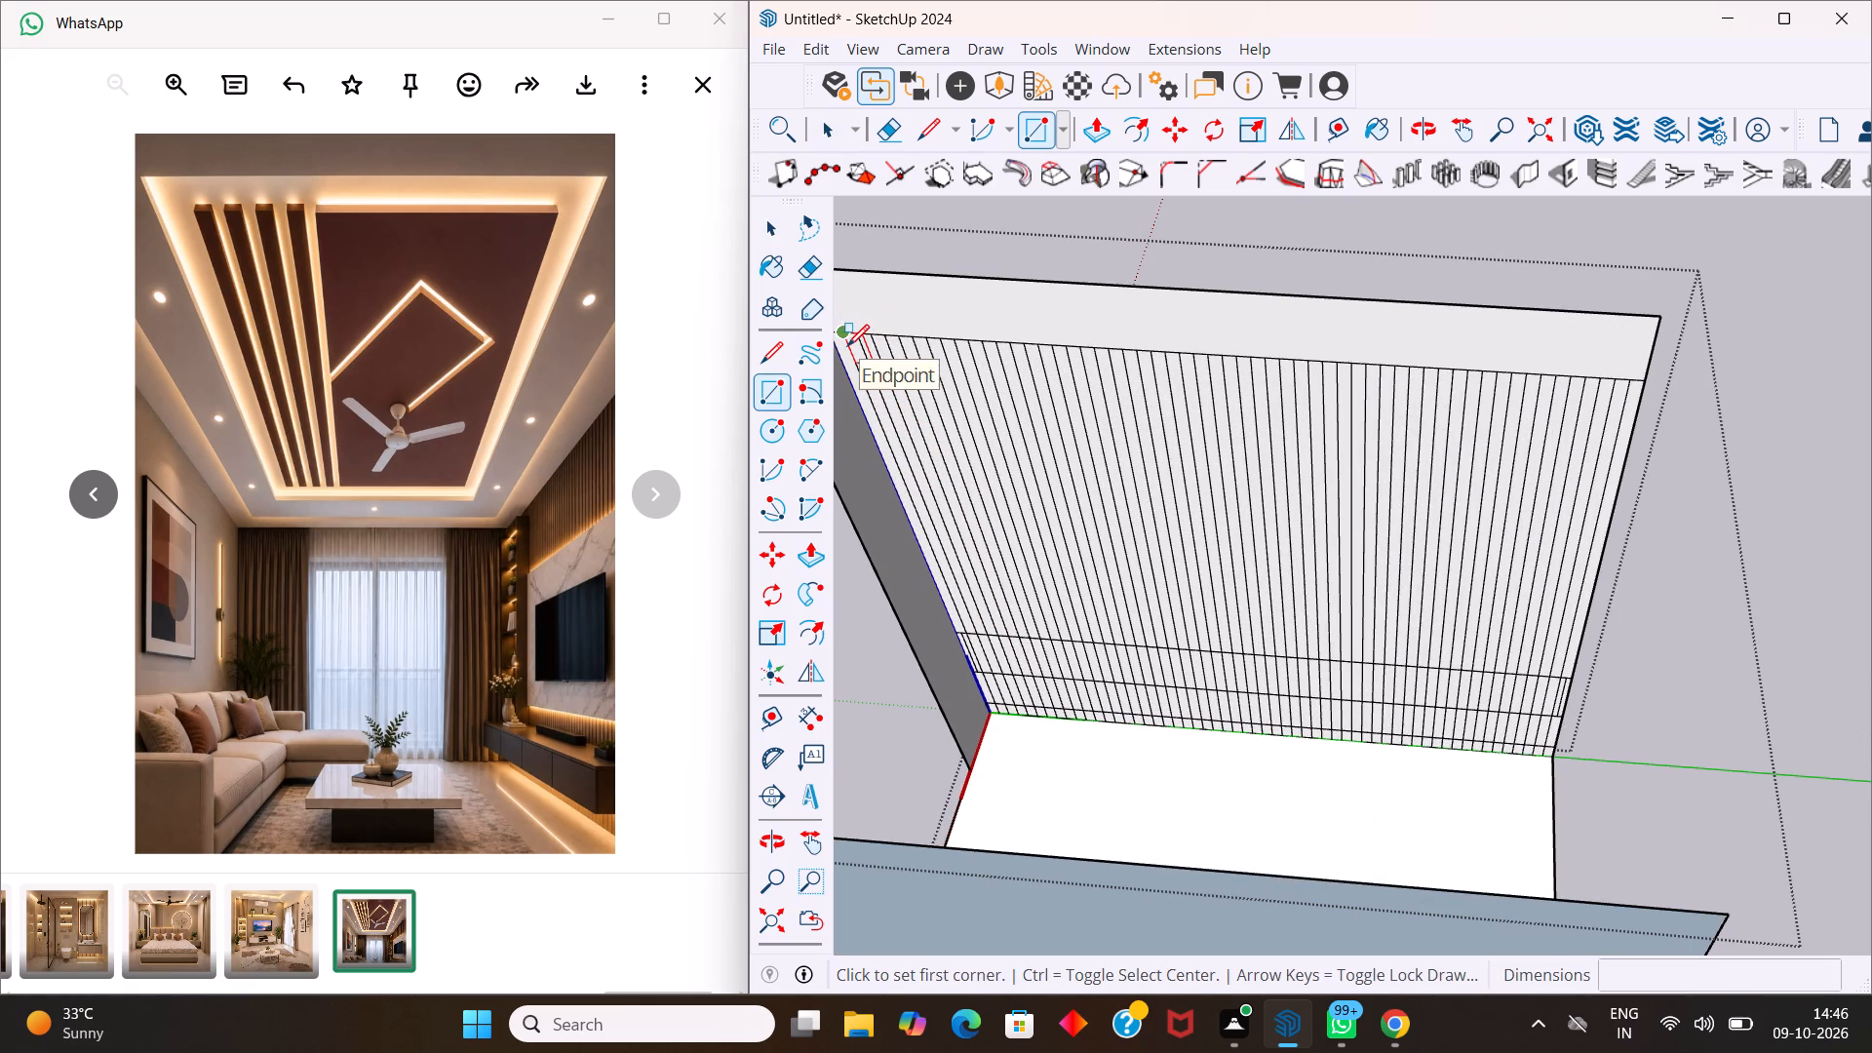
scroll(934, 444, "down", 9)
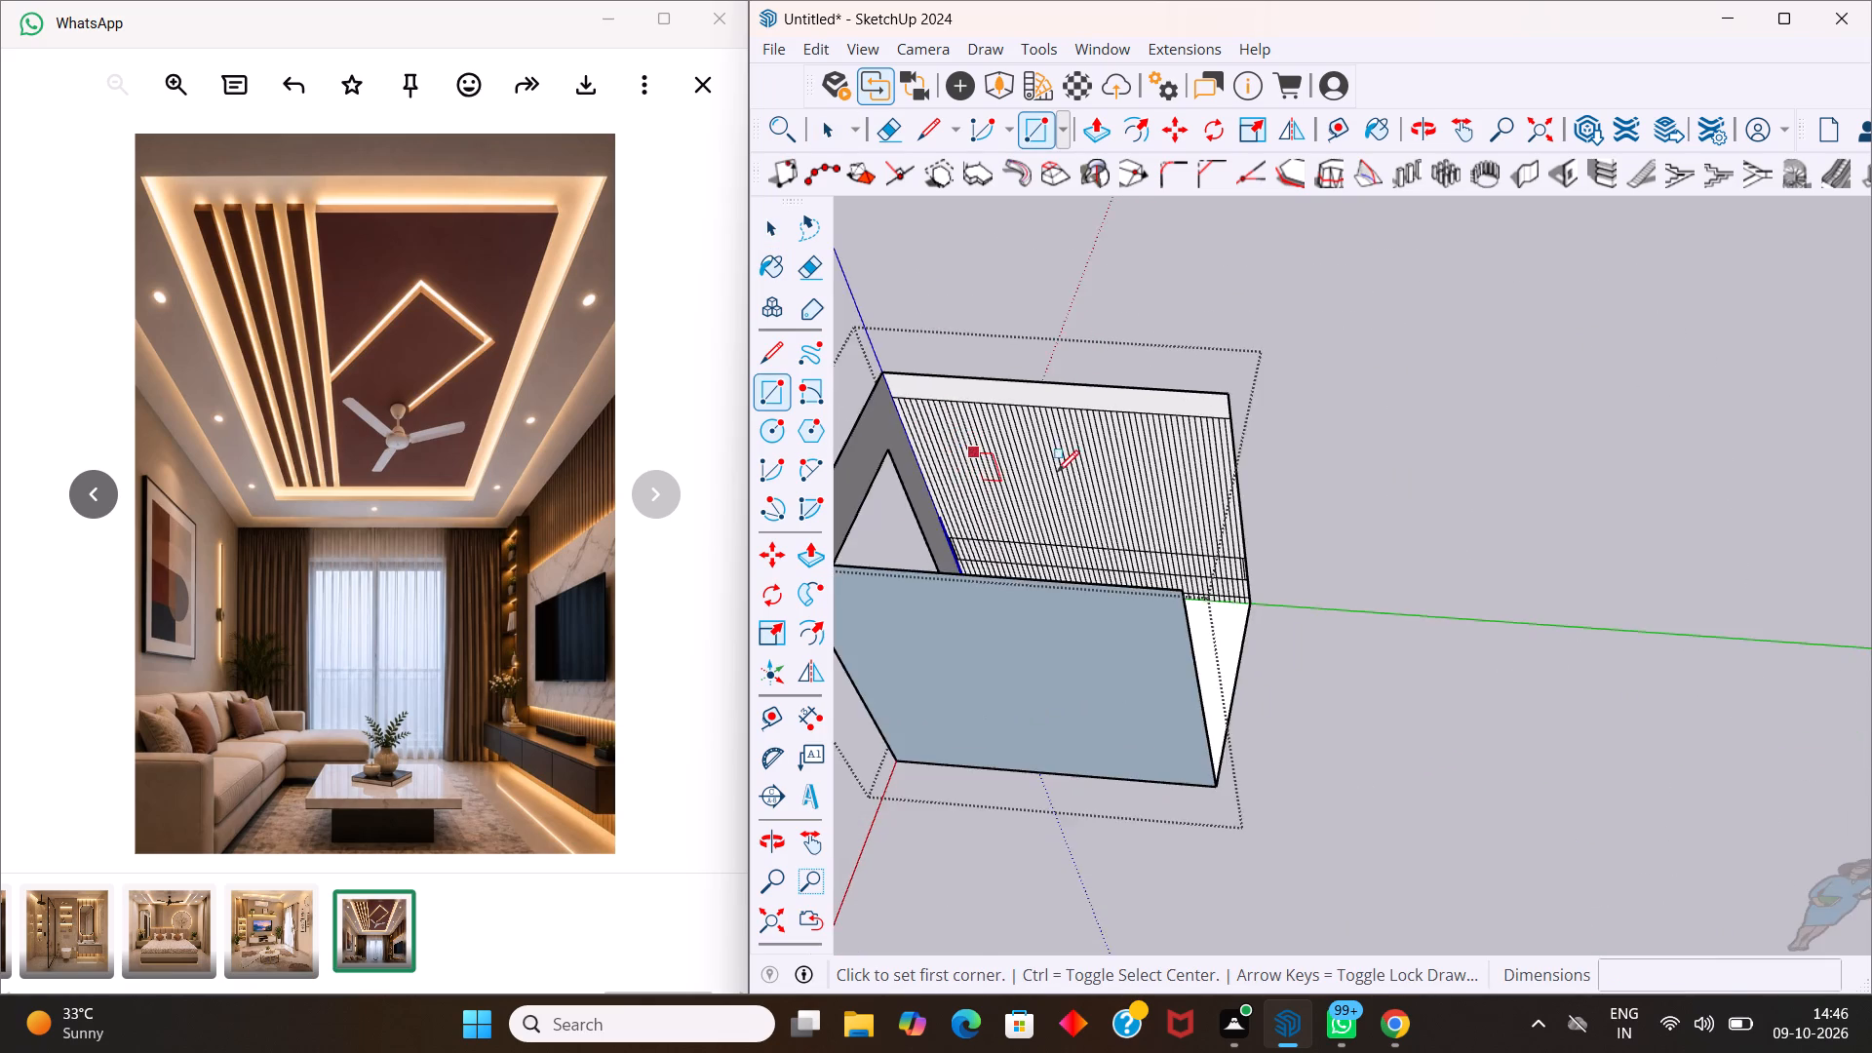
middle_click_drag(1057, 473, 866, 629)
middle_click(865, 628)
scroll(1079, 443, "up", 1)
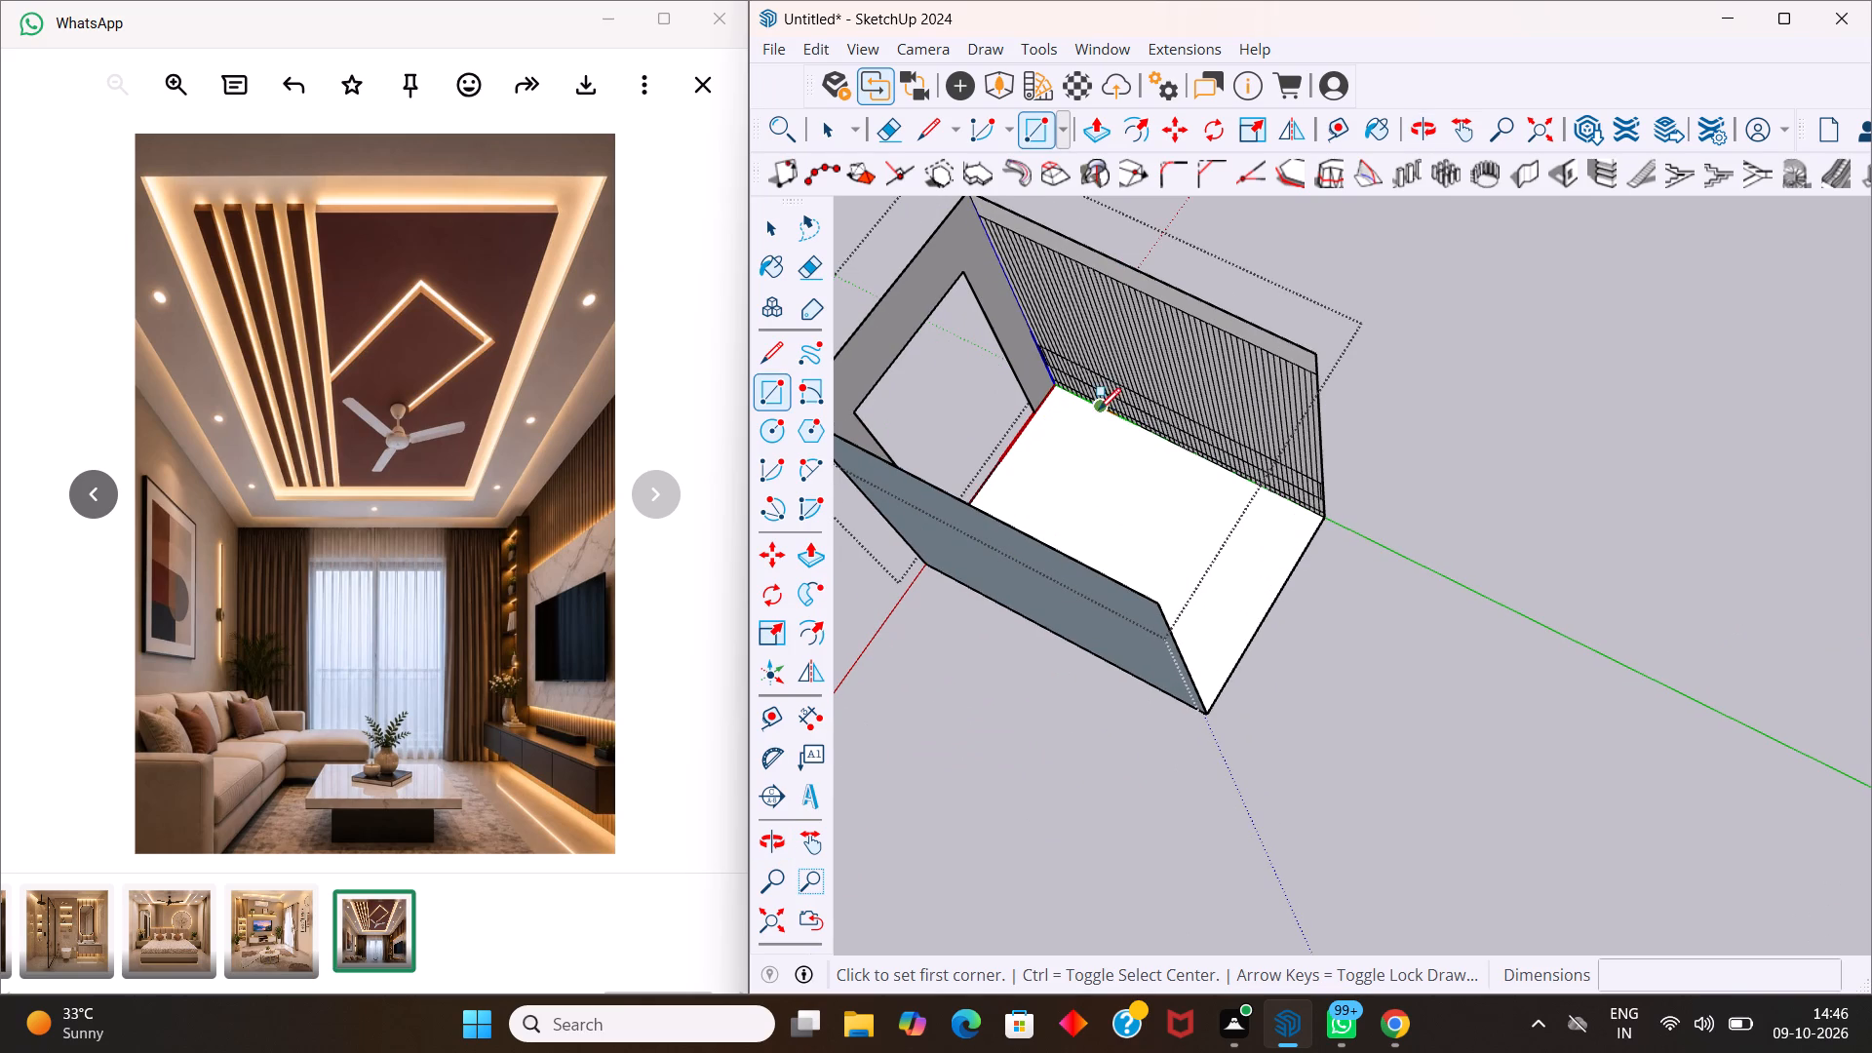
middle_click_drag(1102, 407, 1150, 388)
Undo the horizontal and vertical band lines drawn across the strips above the side wall's base.
key("ctrl+z")
key("ctrl+z")
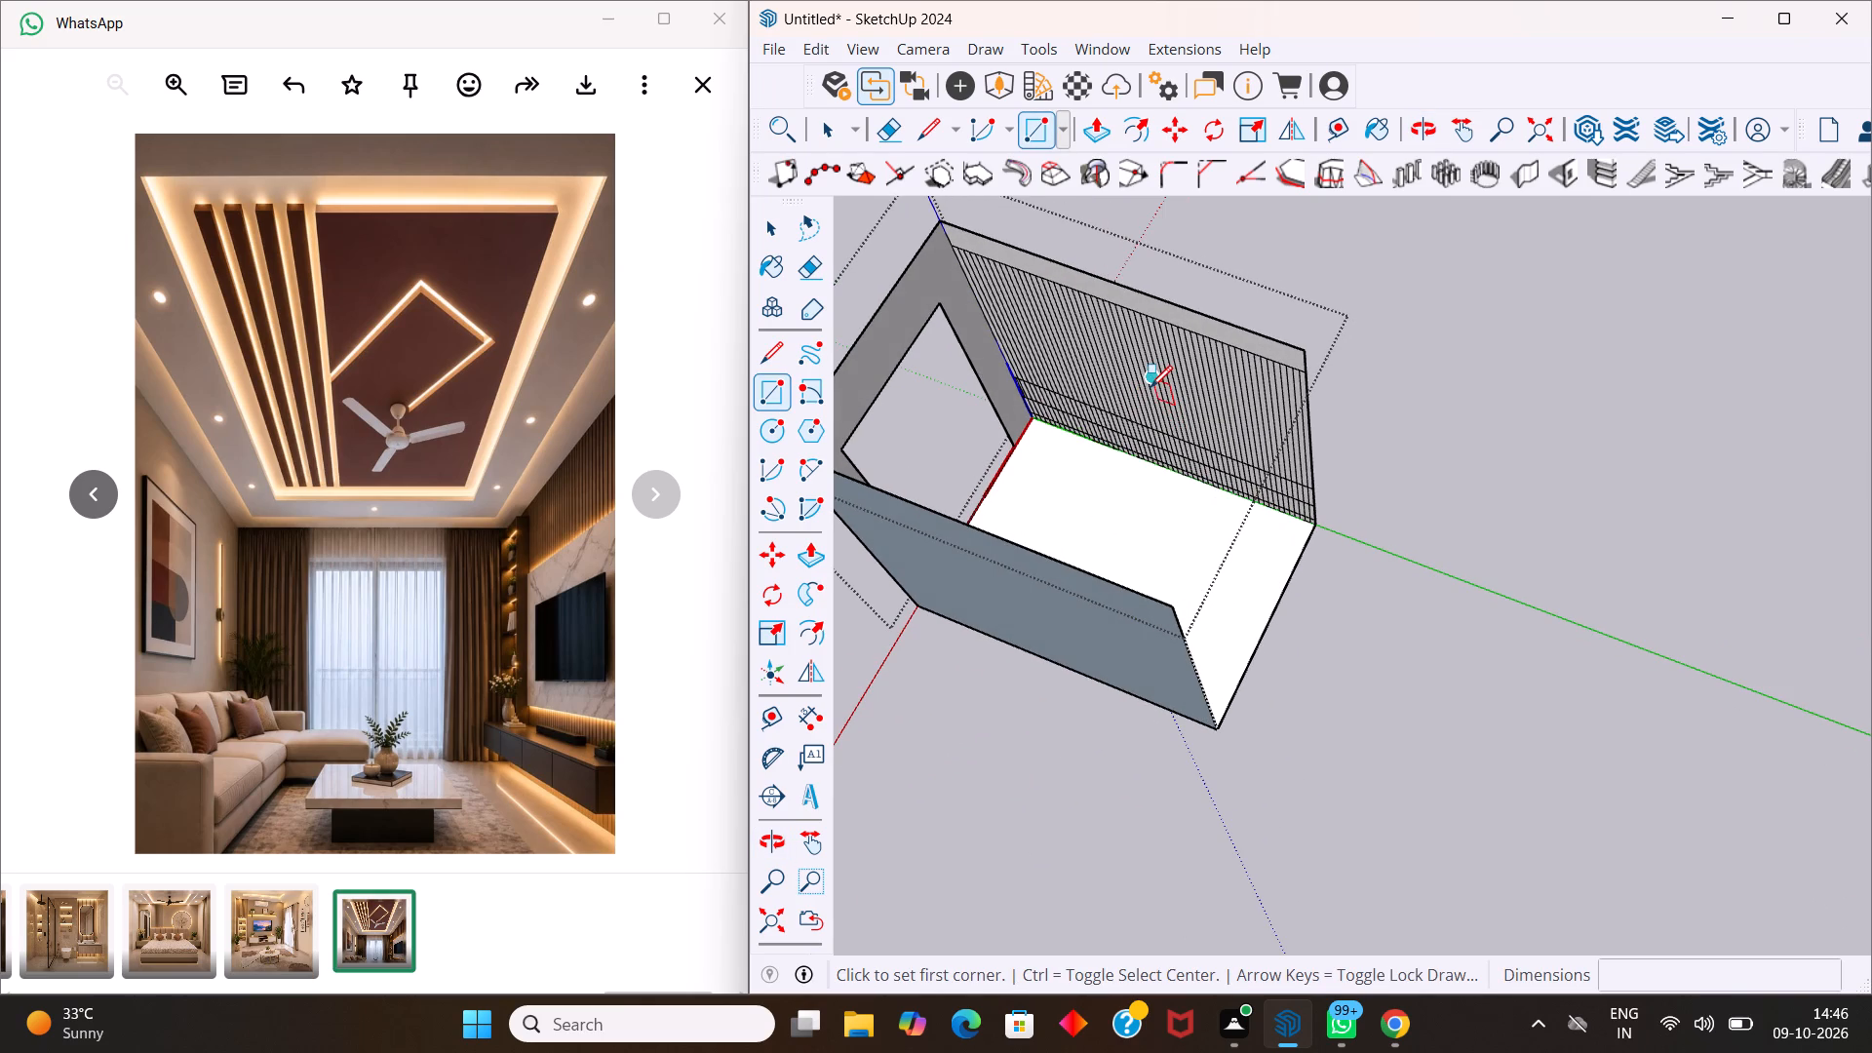
key("ctrl+z")
key("ctrl+z")
key("ctrl+z")
key("ctrl+z")
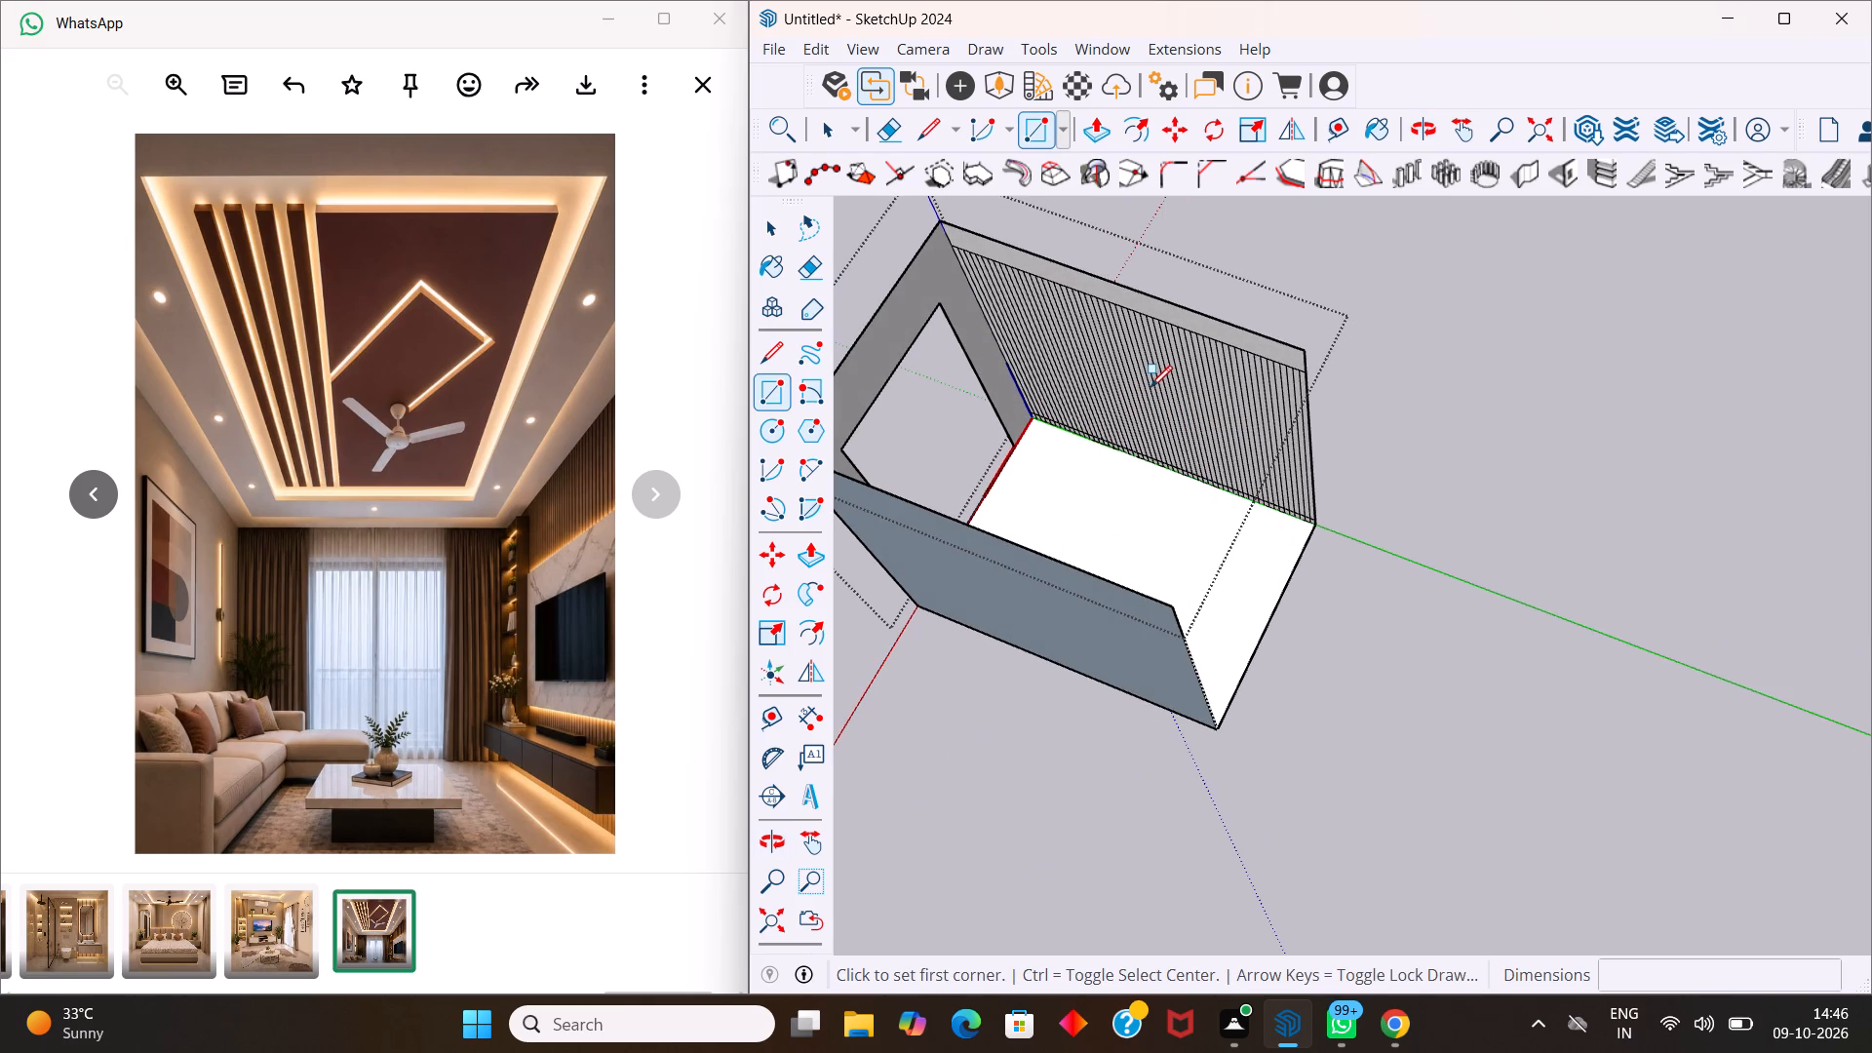
key("ctrl+z")
key("space")
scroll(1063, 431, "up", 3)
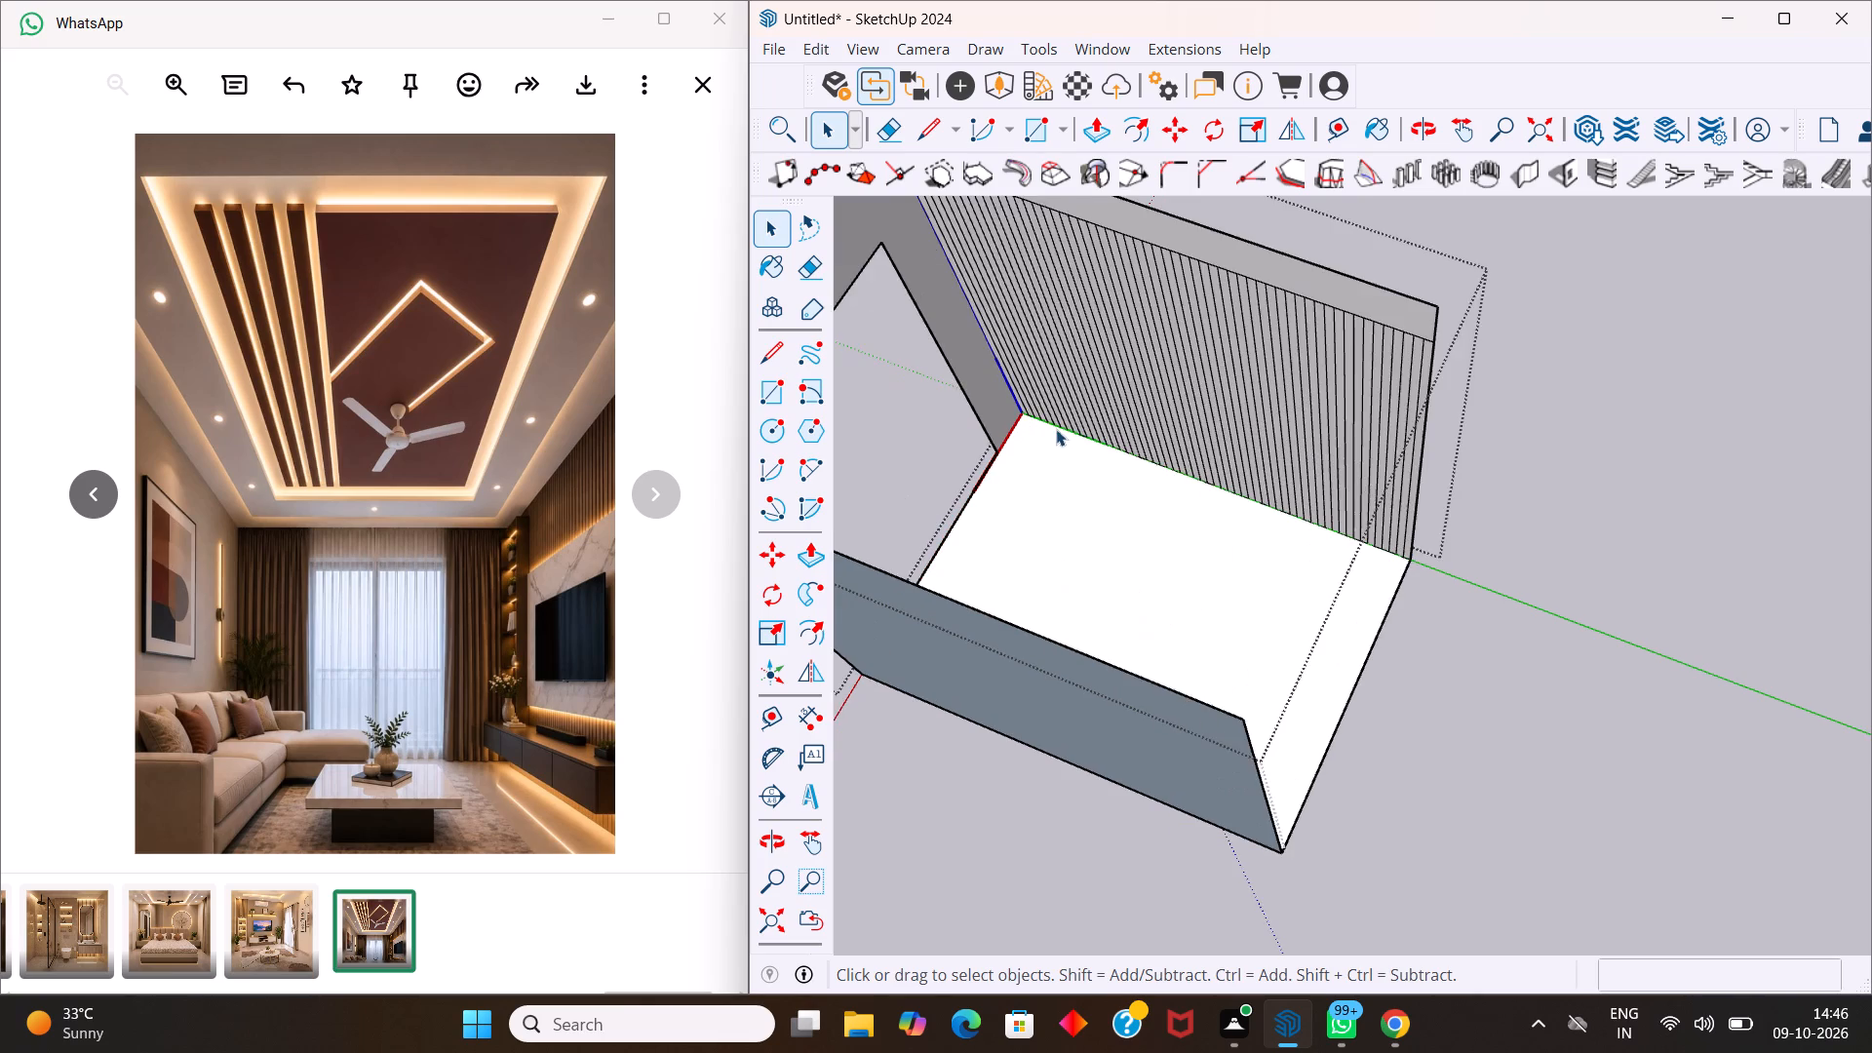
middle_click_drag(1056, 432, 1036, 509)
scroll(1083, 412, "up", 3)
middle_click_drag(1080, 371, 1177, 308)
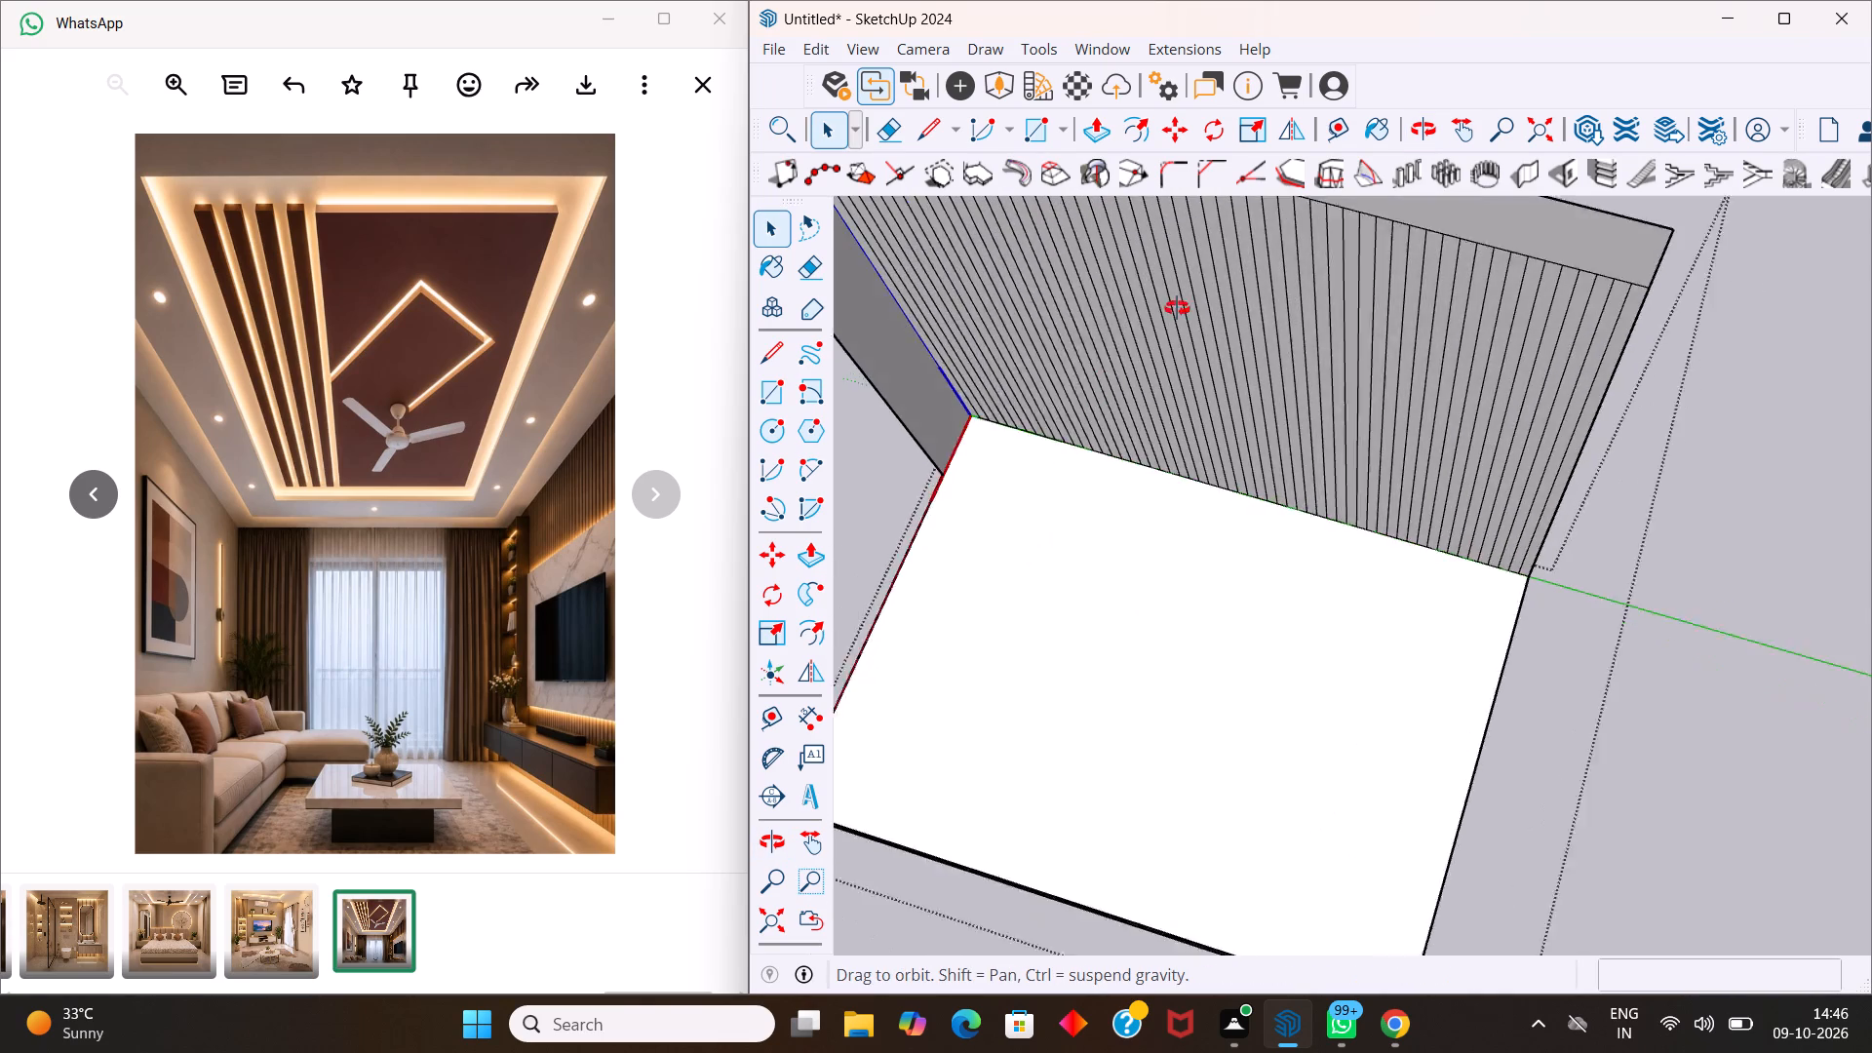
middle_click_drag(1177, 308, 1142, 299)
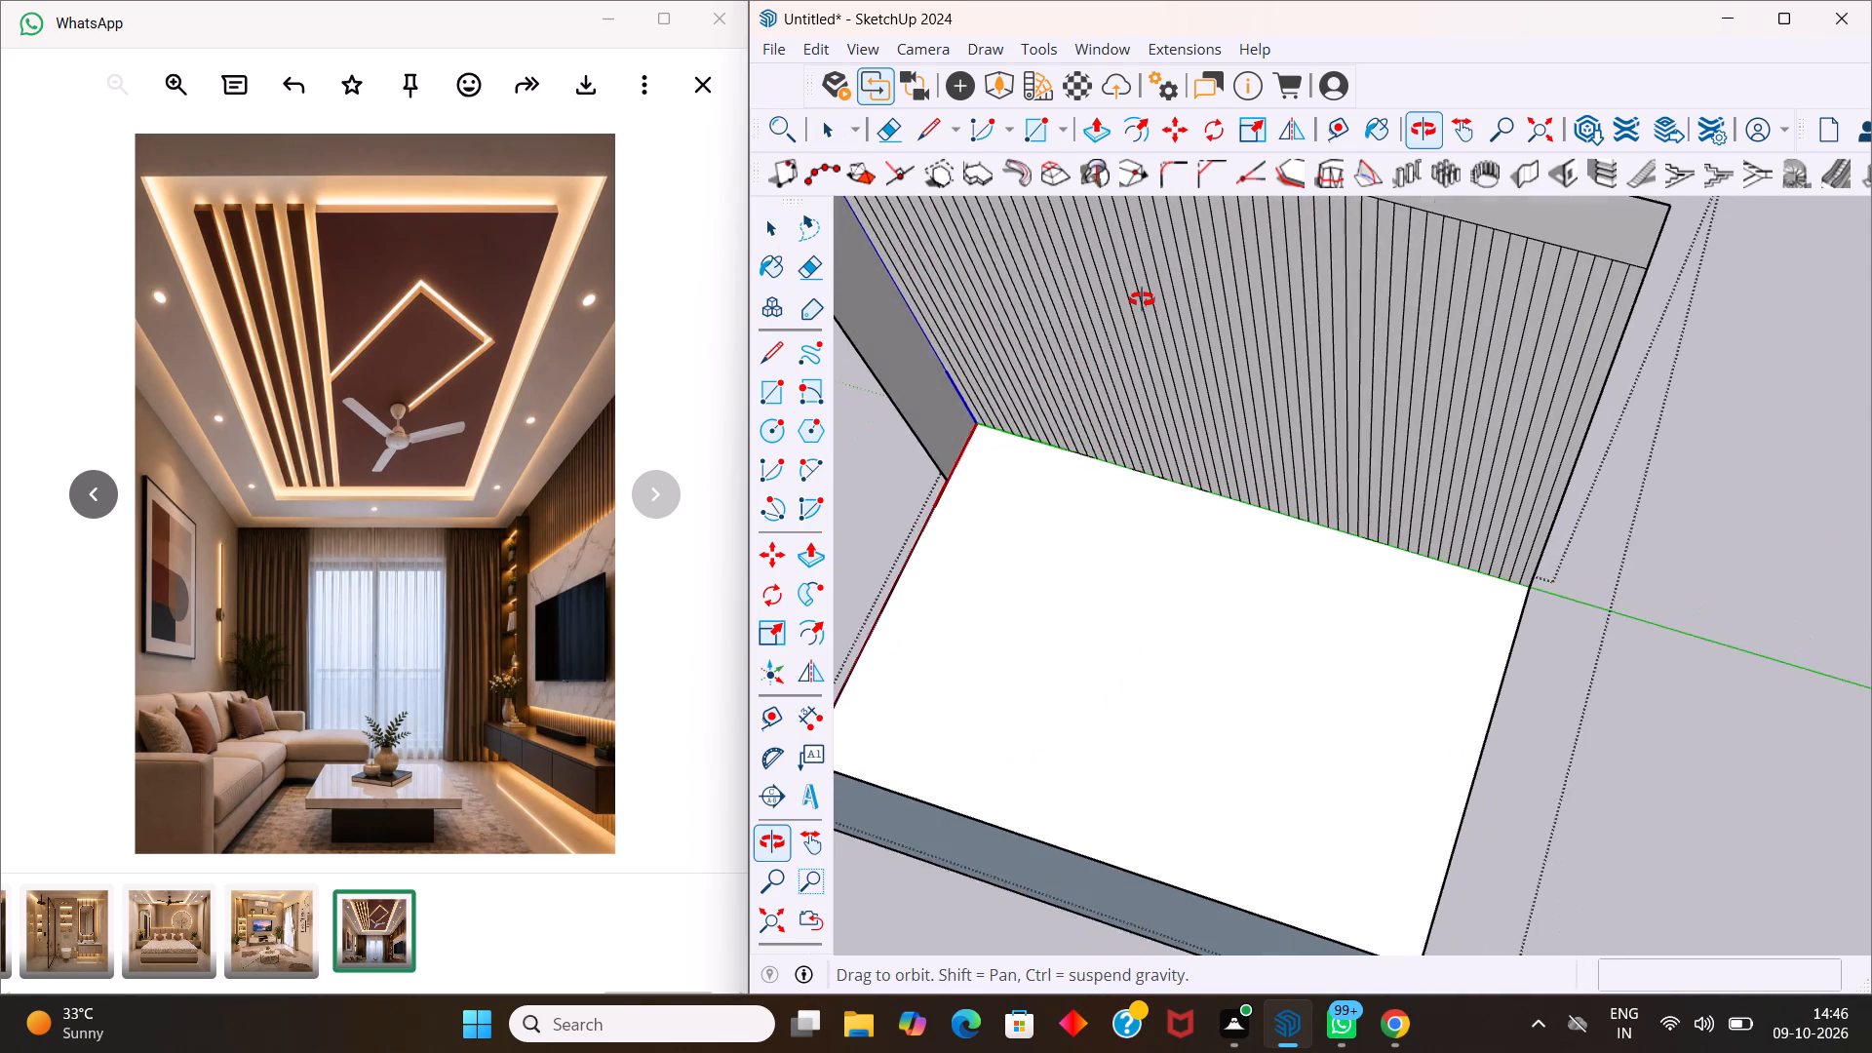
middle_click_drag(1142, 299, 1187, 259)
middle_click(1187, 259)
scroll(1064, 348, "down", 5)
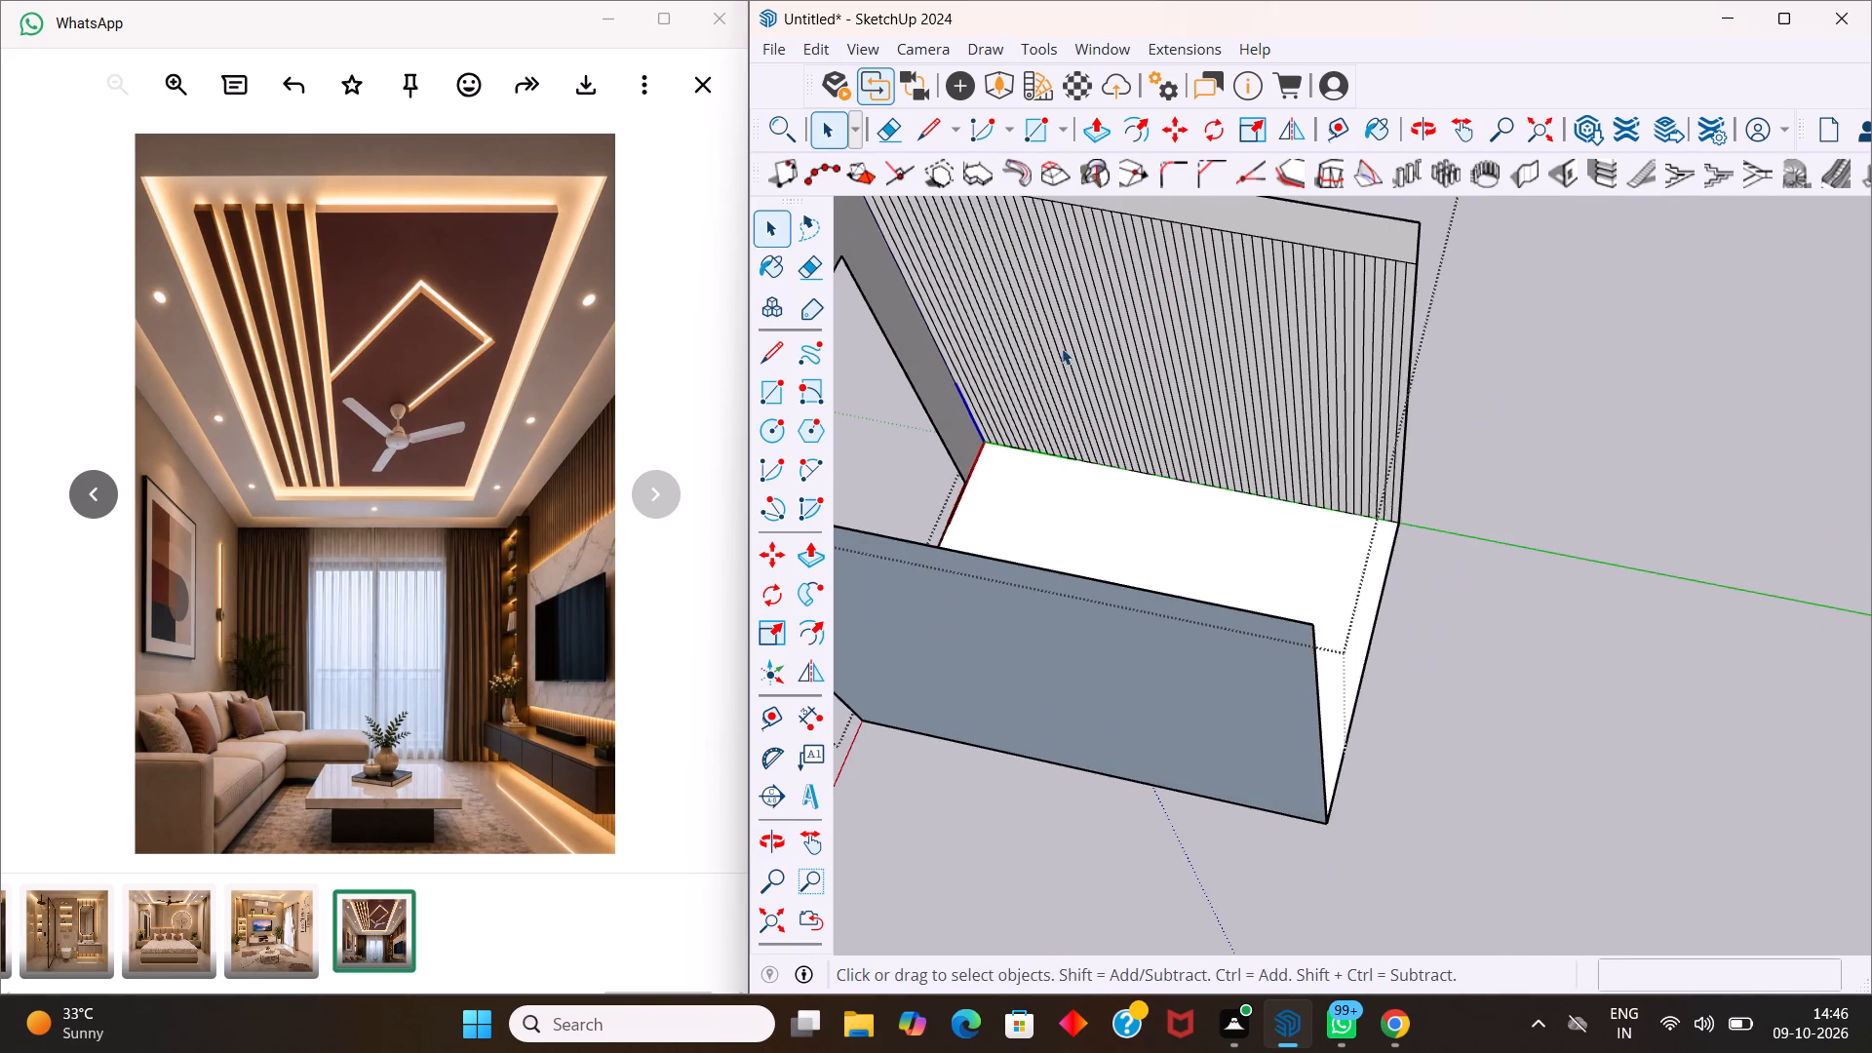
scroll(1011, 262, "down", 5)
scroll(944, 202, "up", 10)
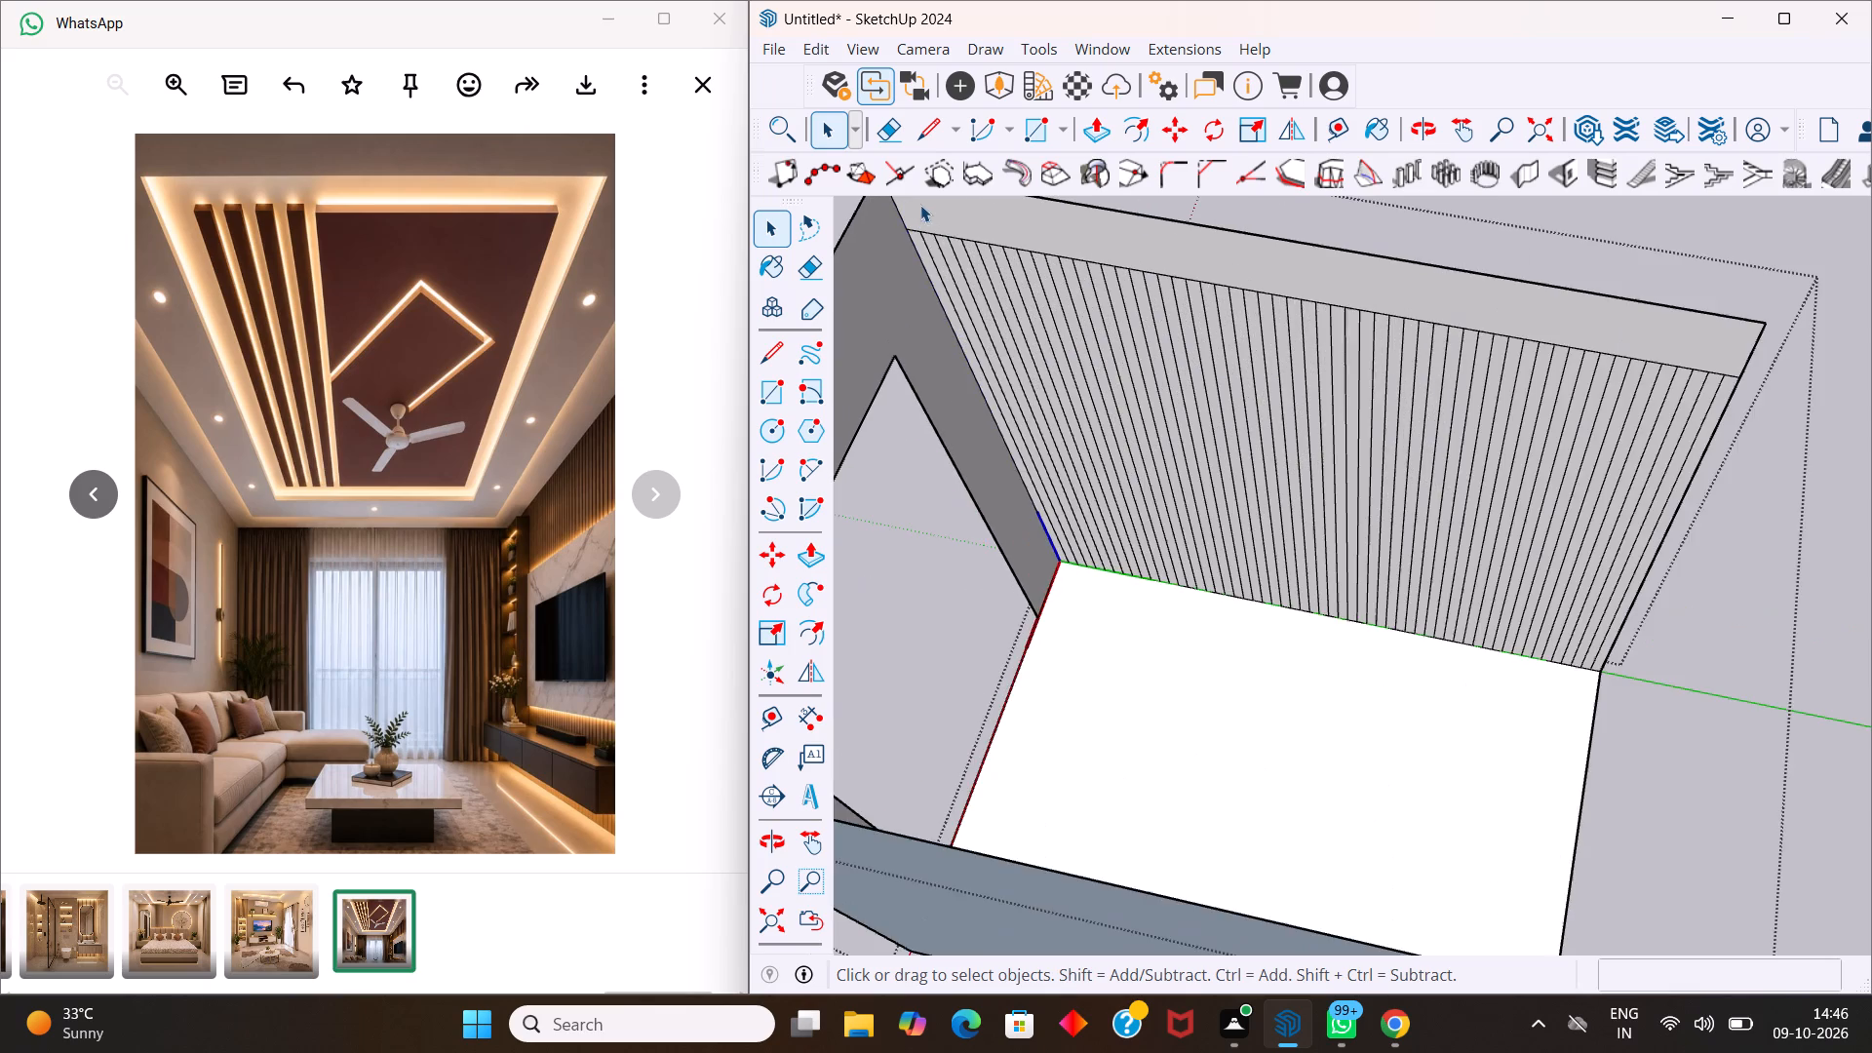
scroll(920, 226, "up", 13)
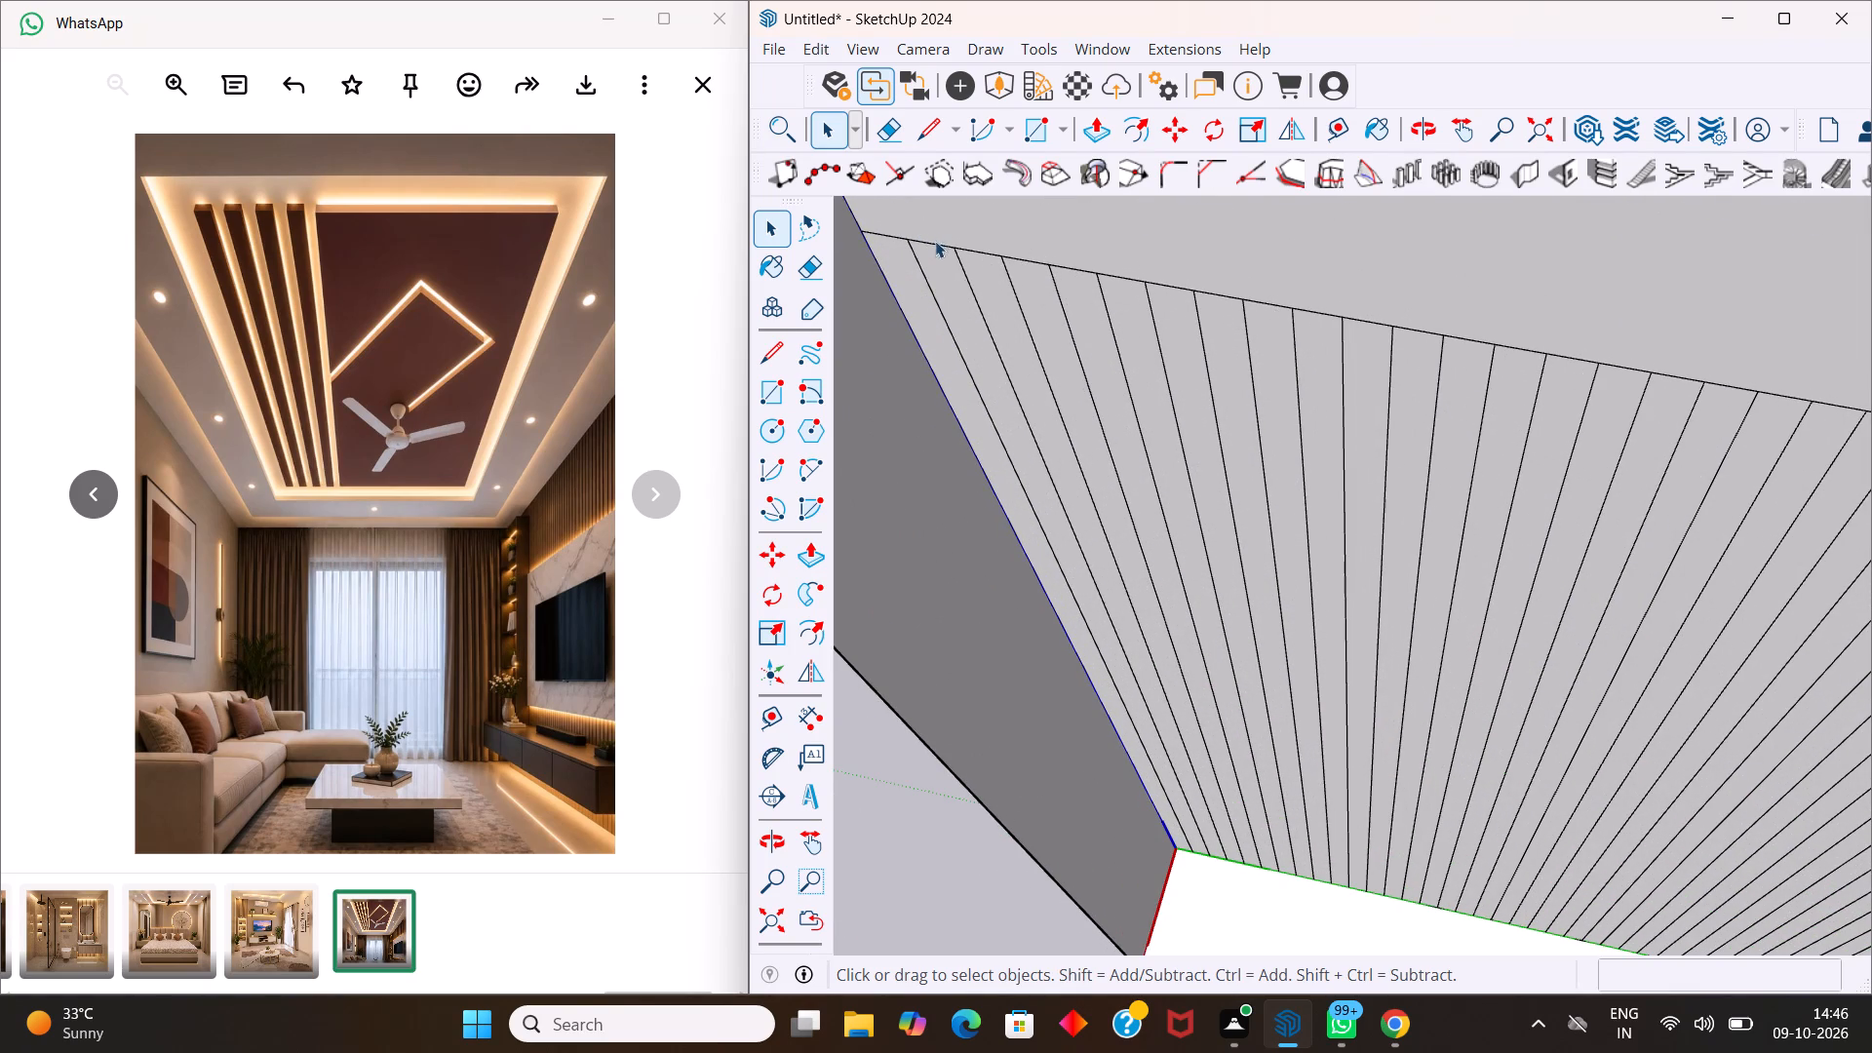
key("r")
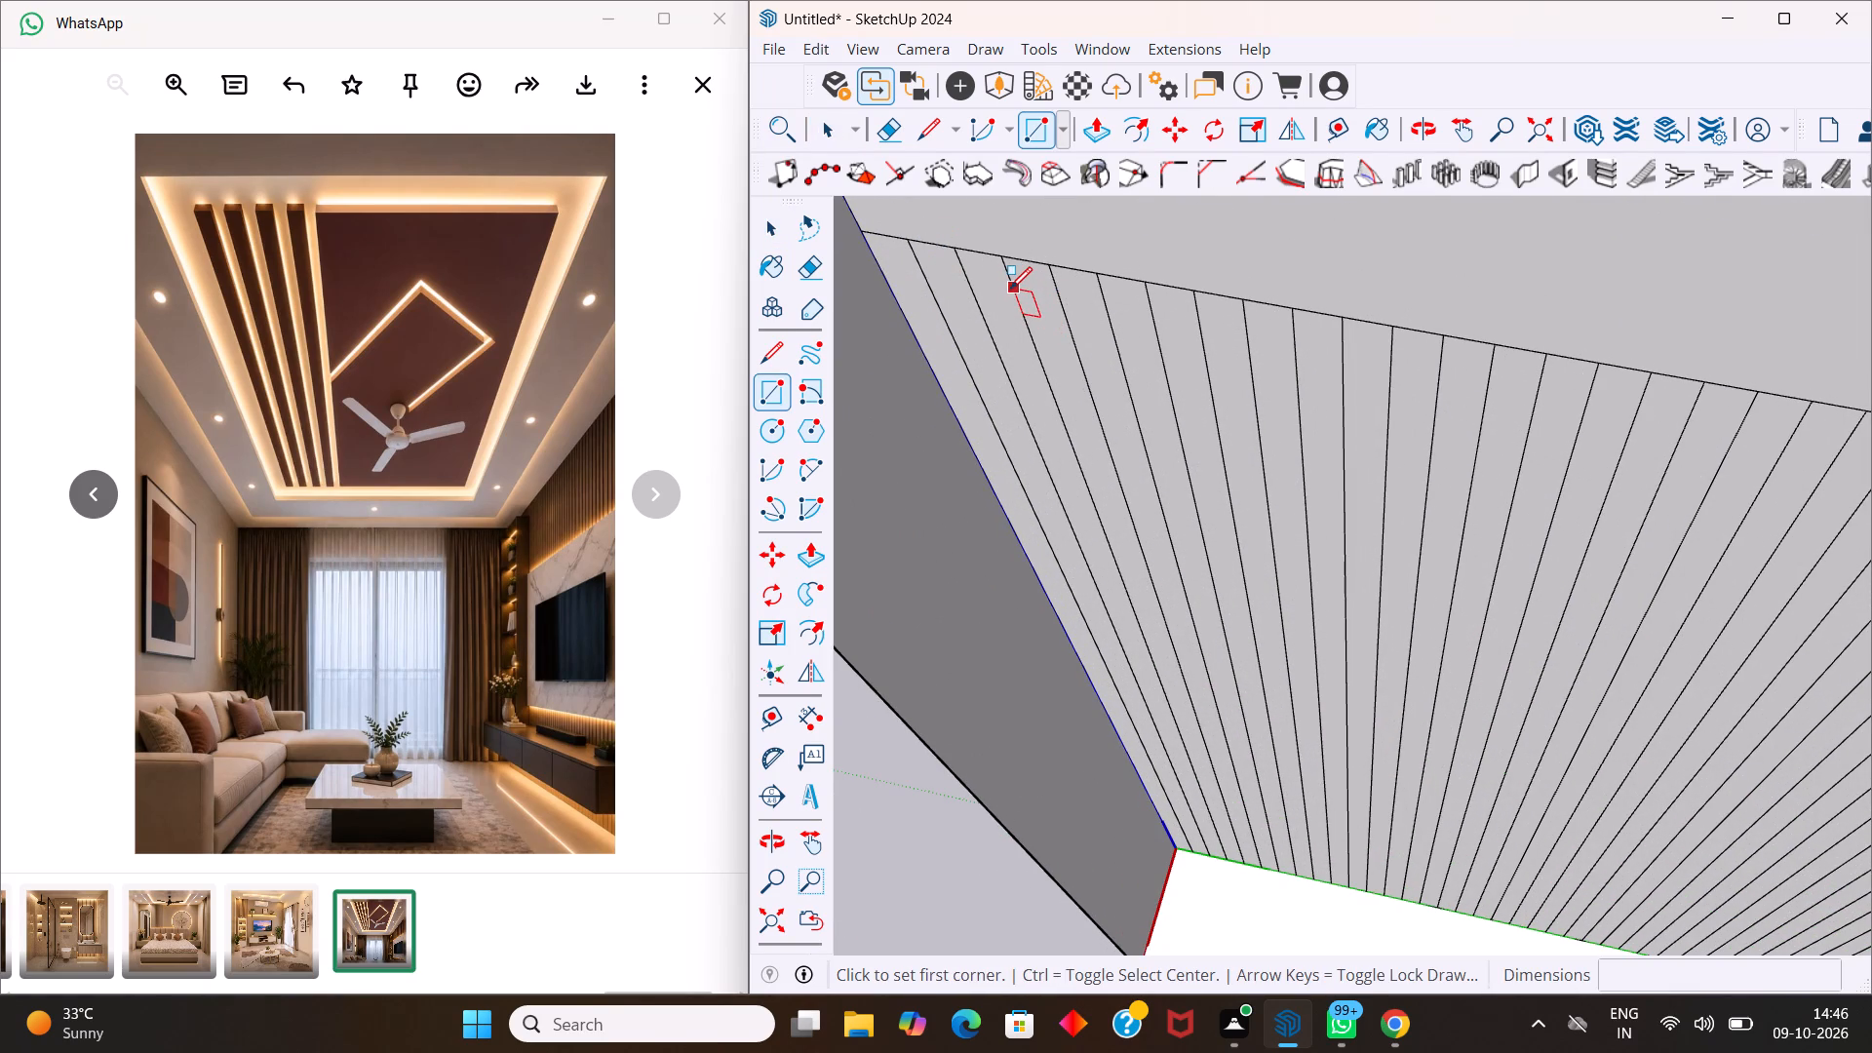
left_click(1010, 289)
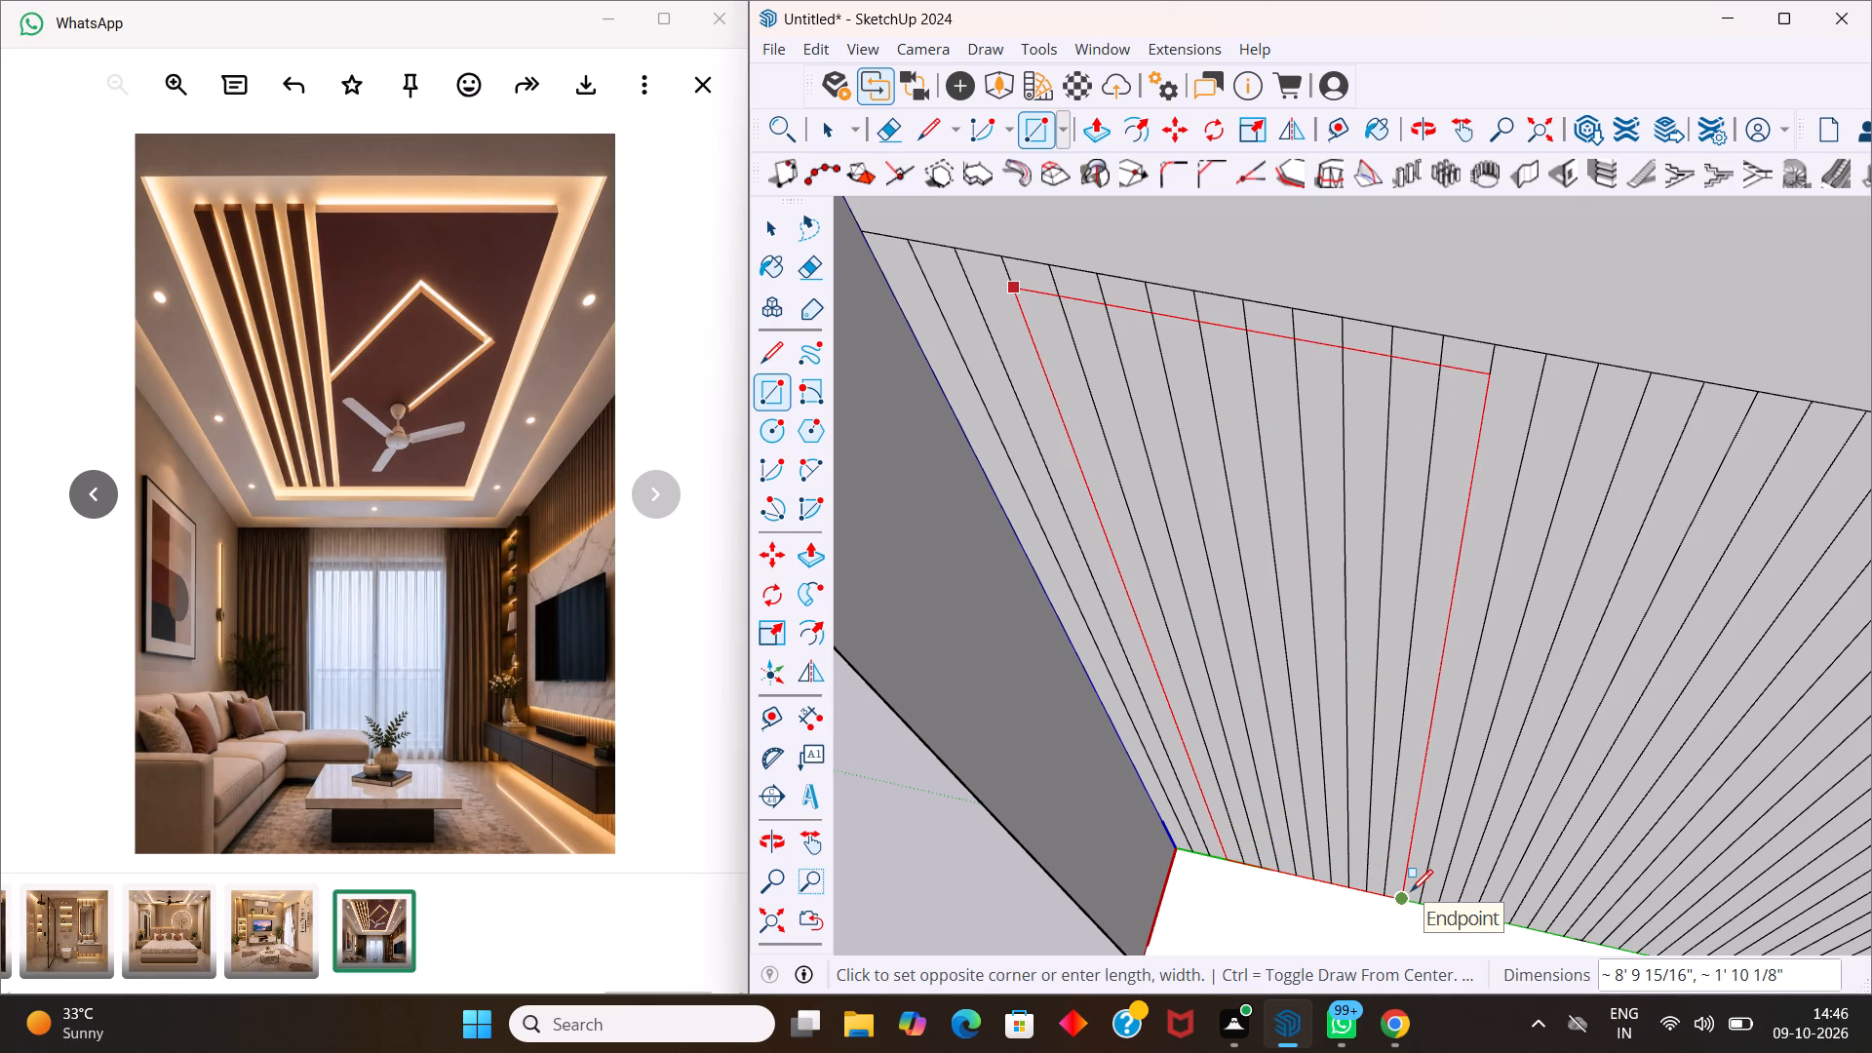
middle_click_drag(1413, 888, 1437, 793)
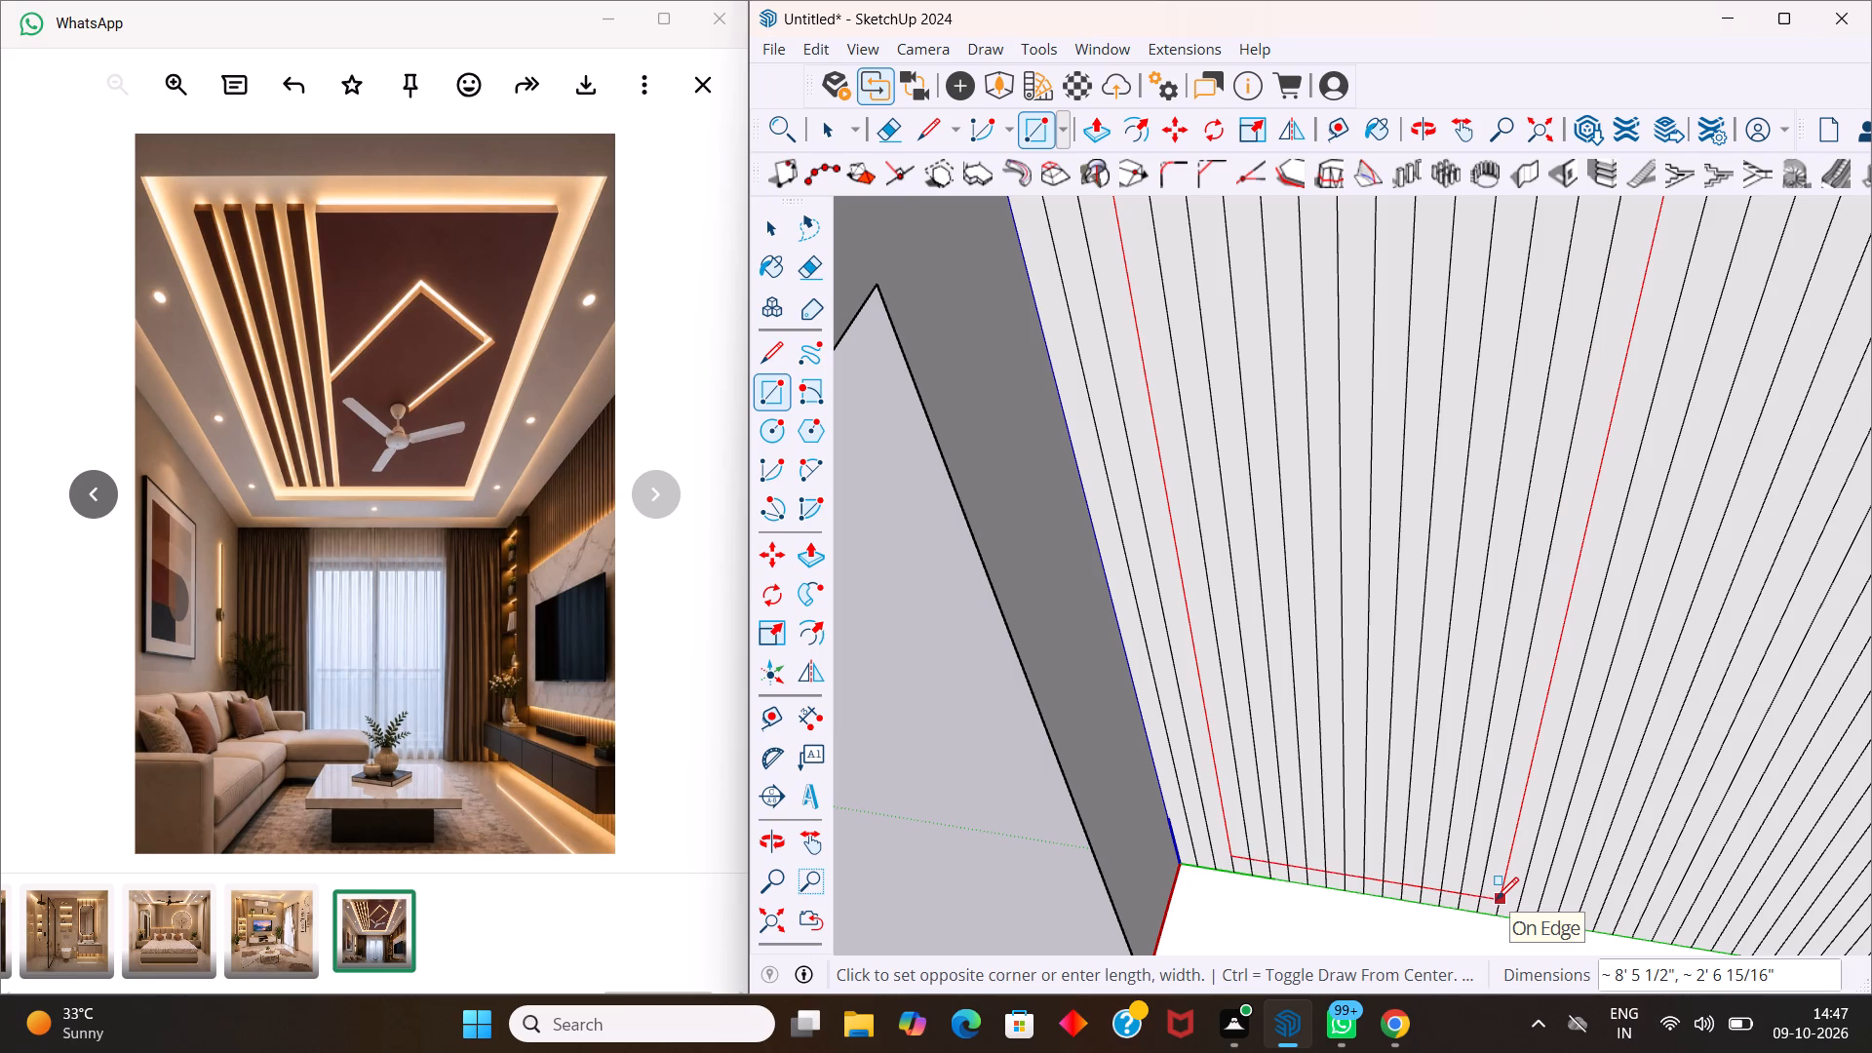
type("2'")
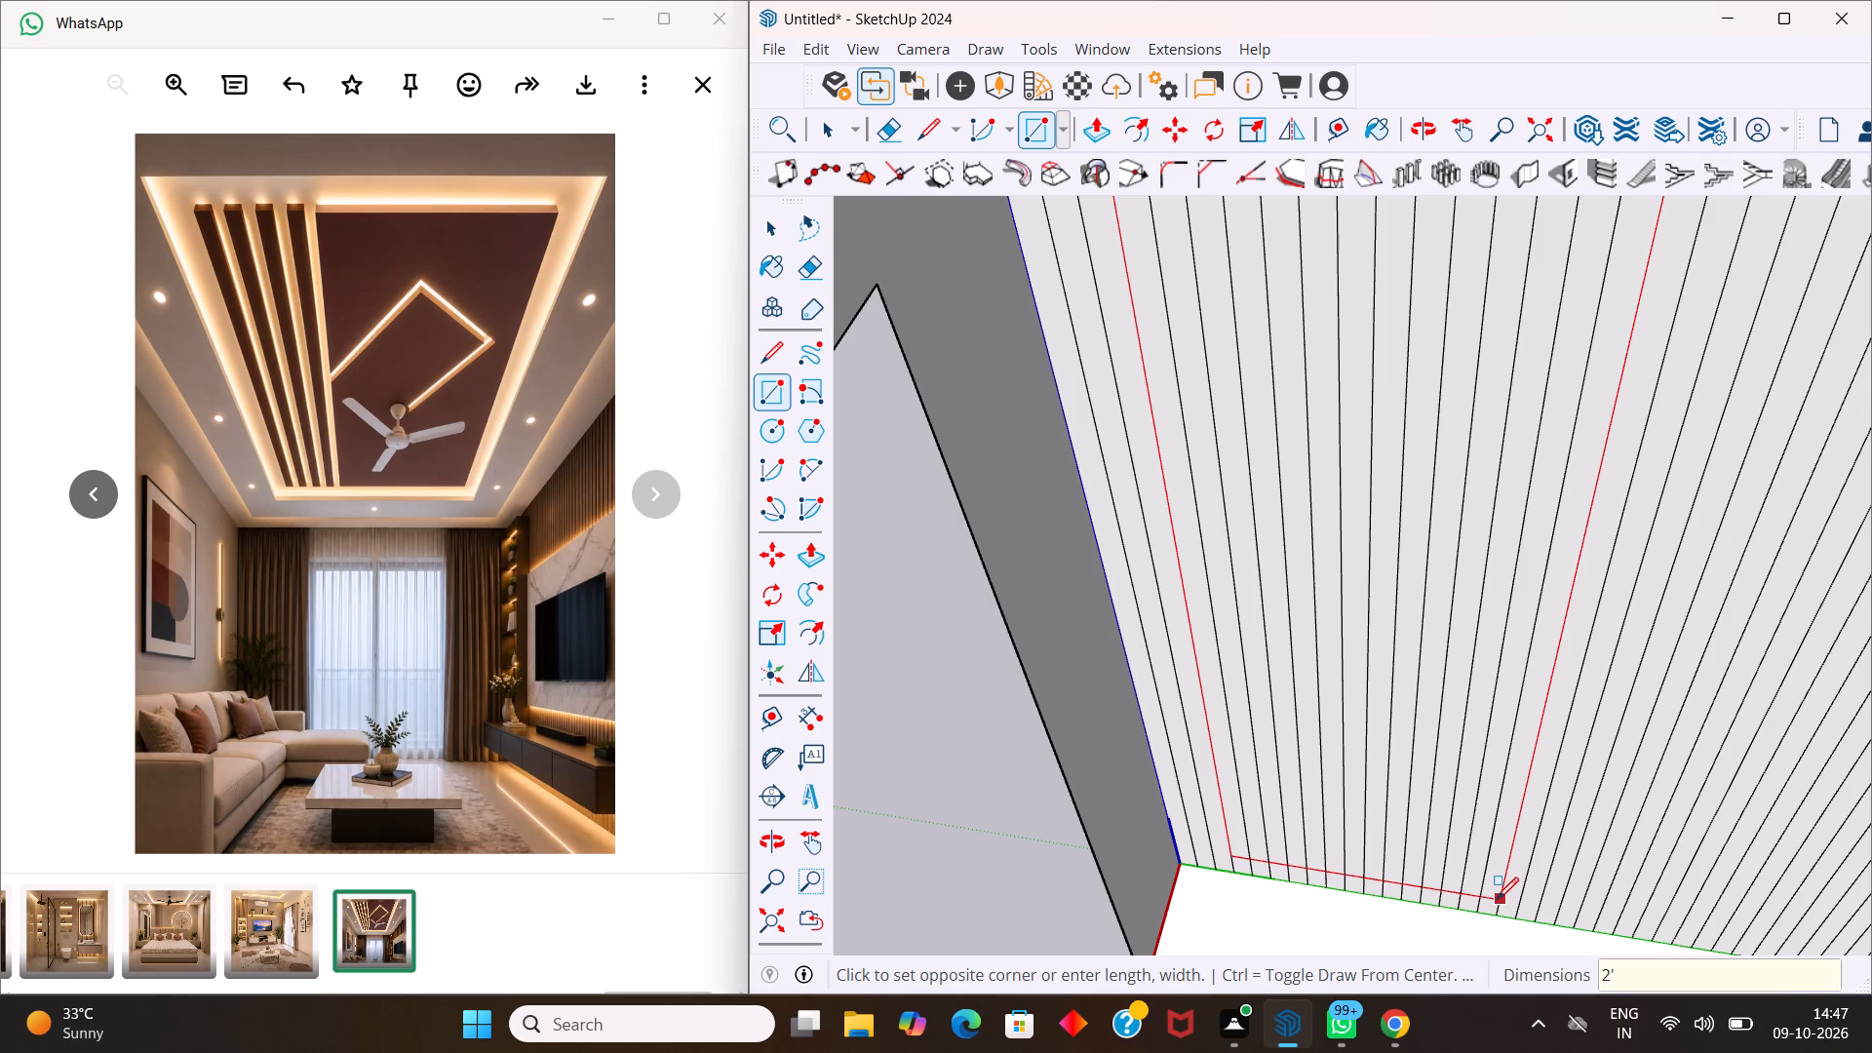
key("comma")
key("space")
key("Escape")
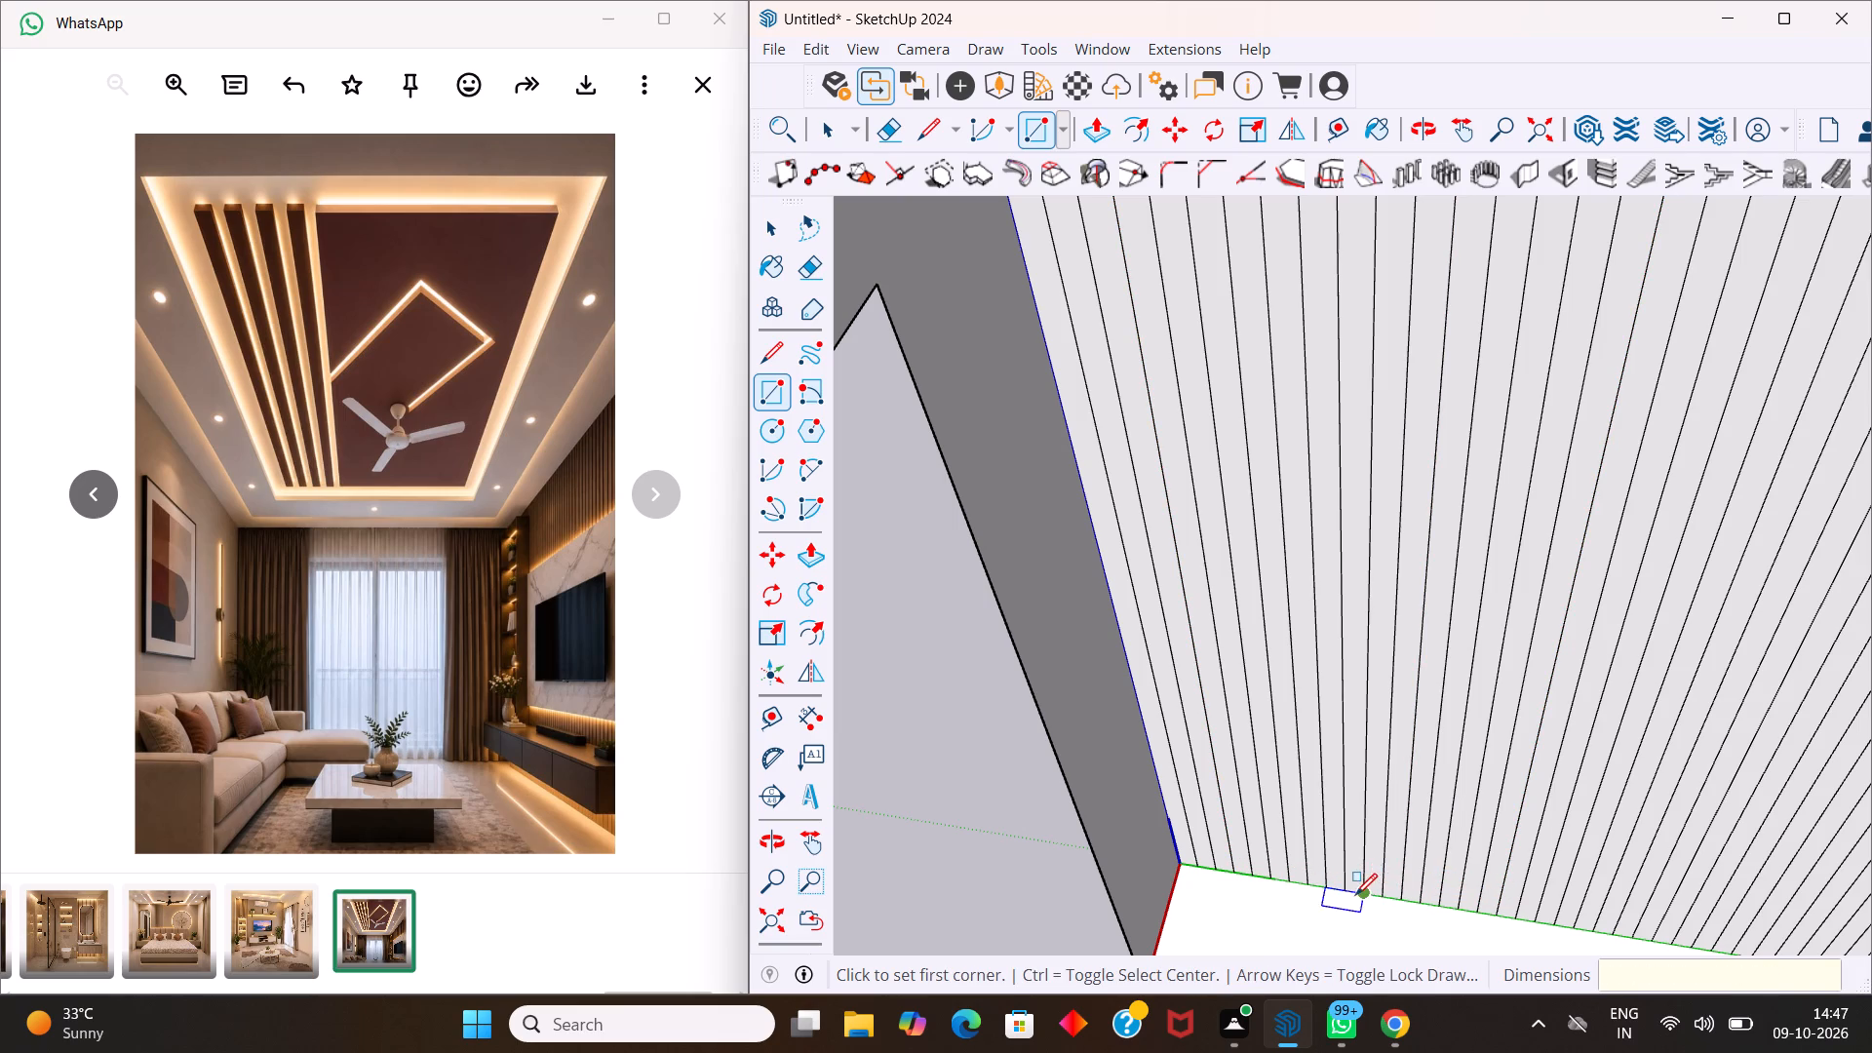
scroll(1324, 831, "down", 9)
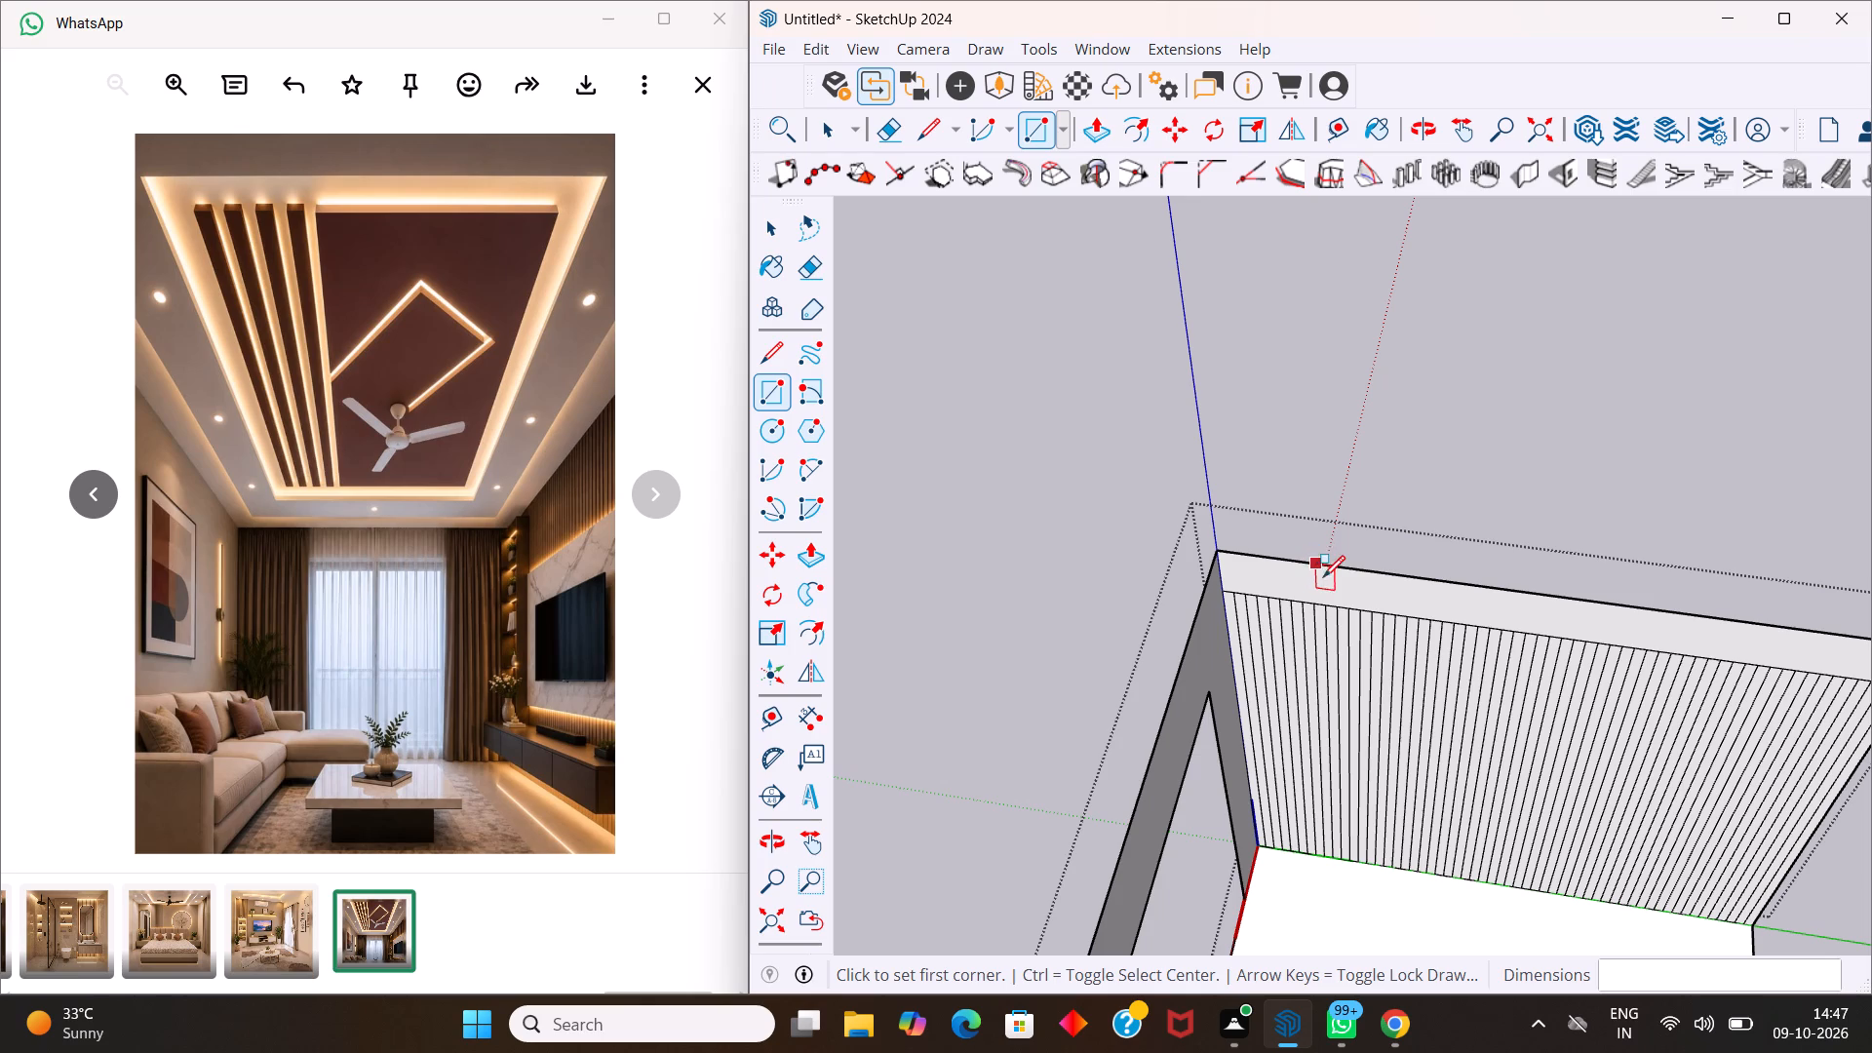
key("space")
Draw an upright rectangle about 6' 2" high and 2' 7" wide across the side wall's strips near the inner corner.
scroll(1313, 642, "up", 4)
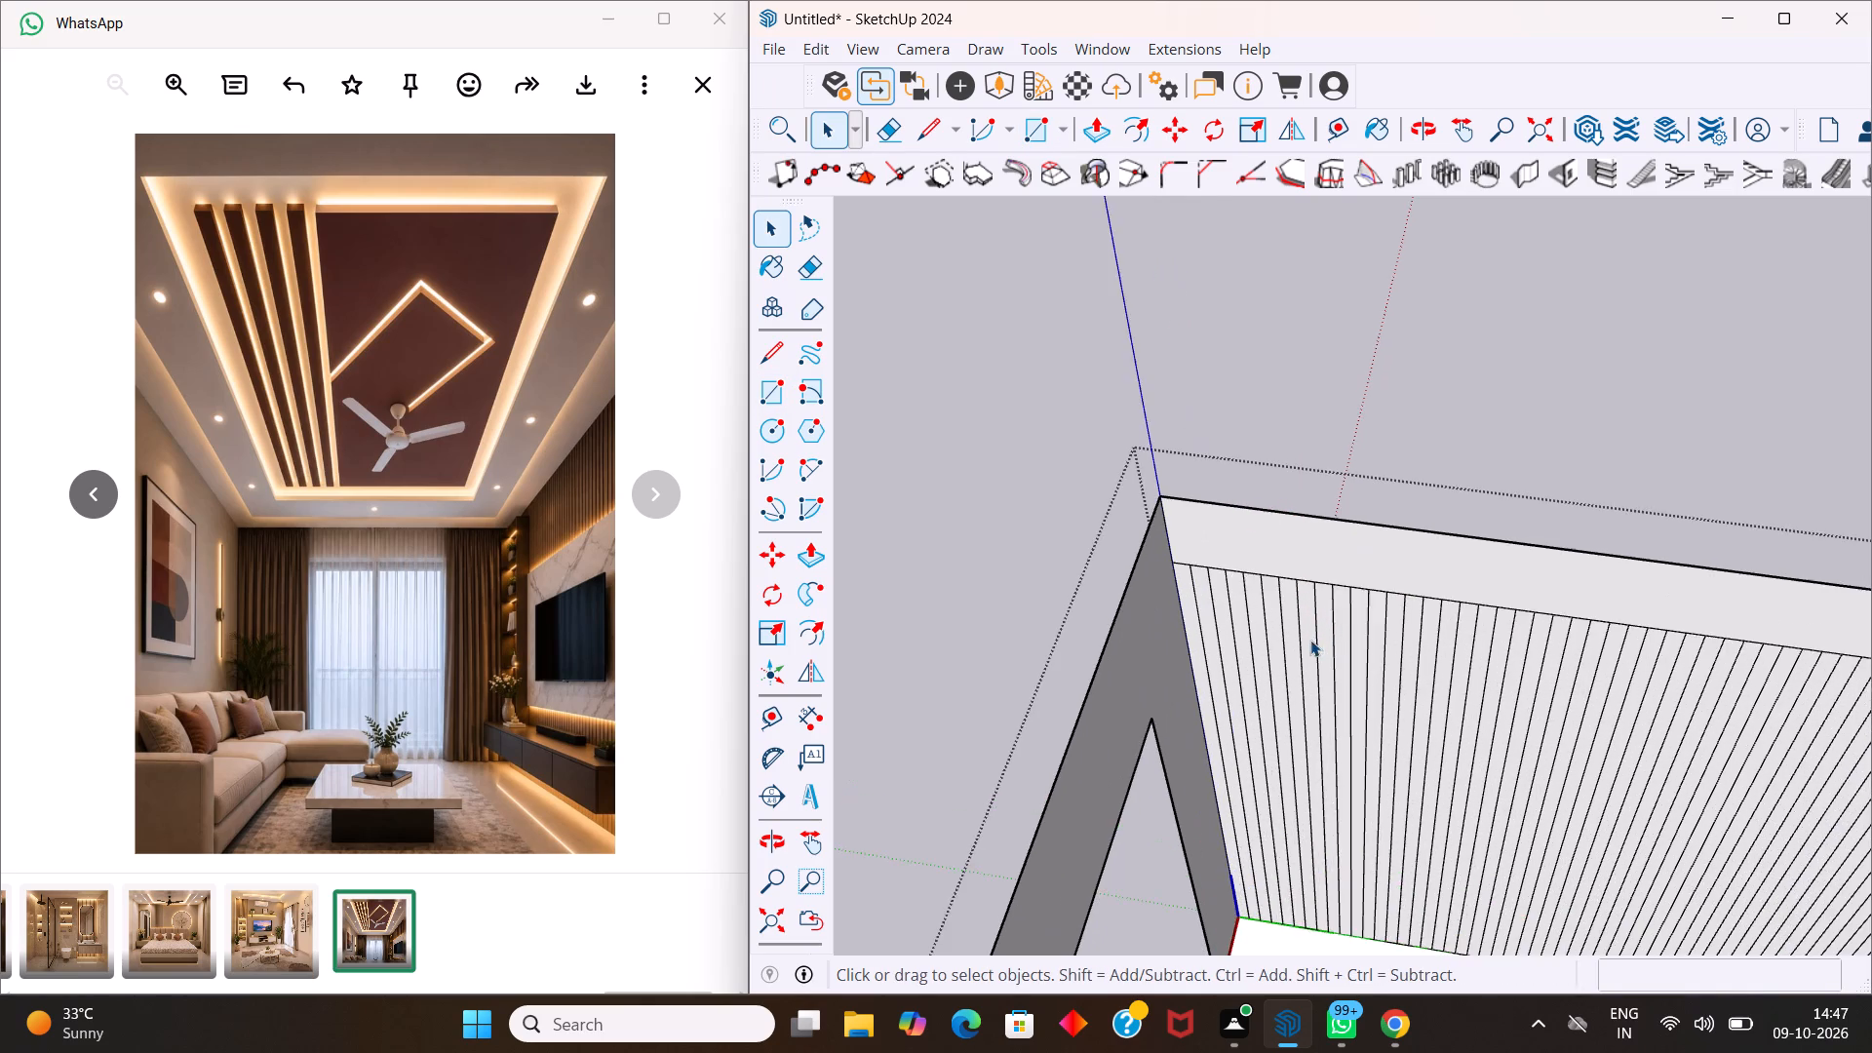
scroll(1310, 640, "up", 3)
key("r")
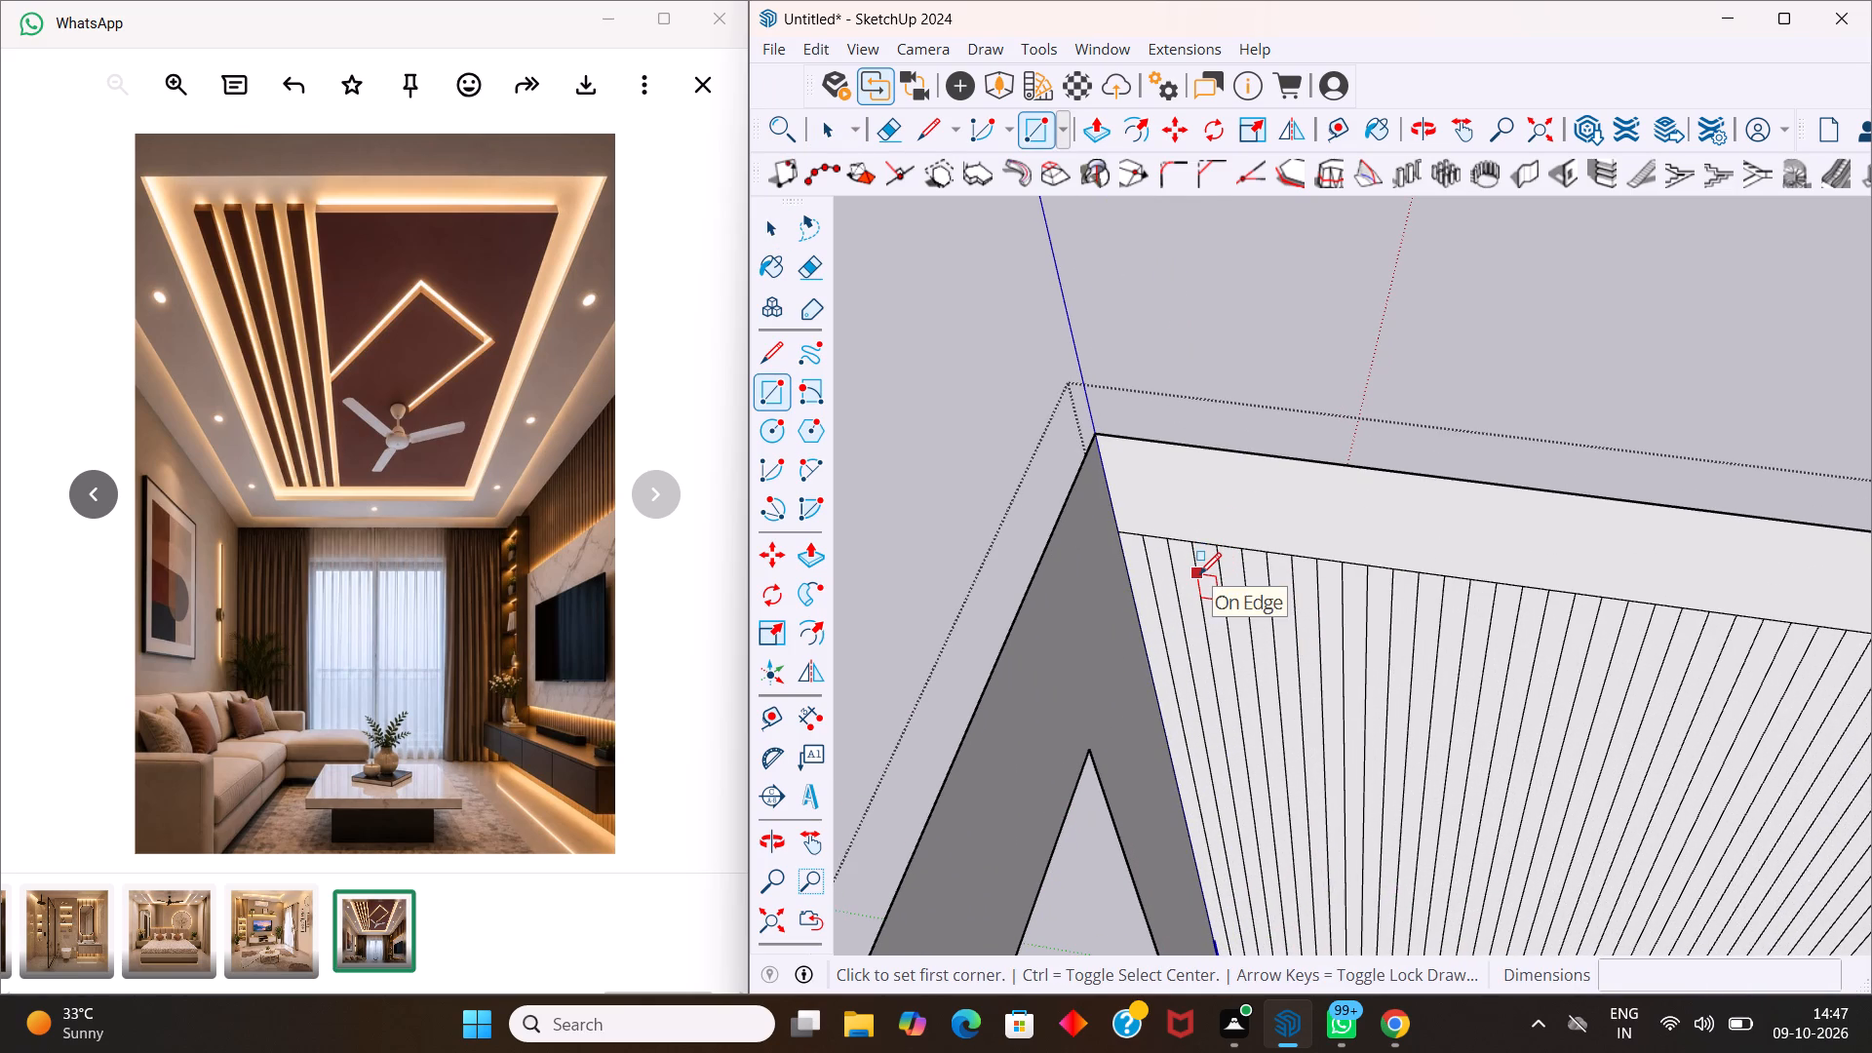
left_click(1199, 573)
scroll(1448, 803, "down", 5)
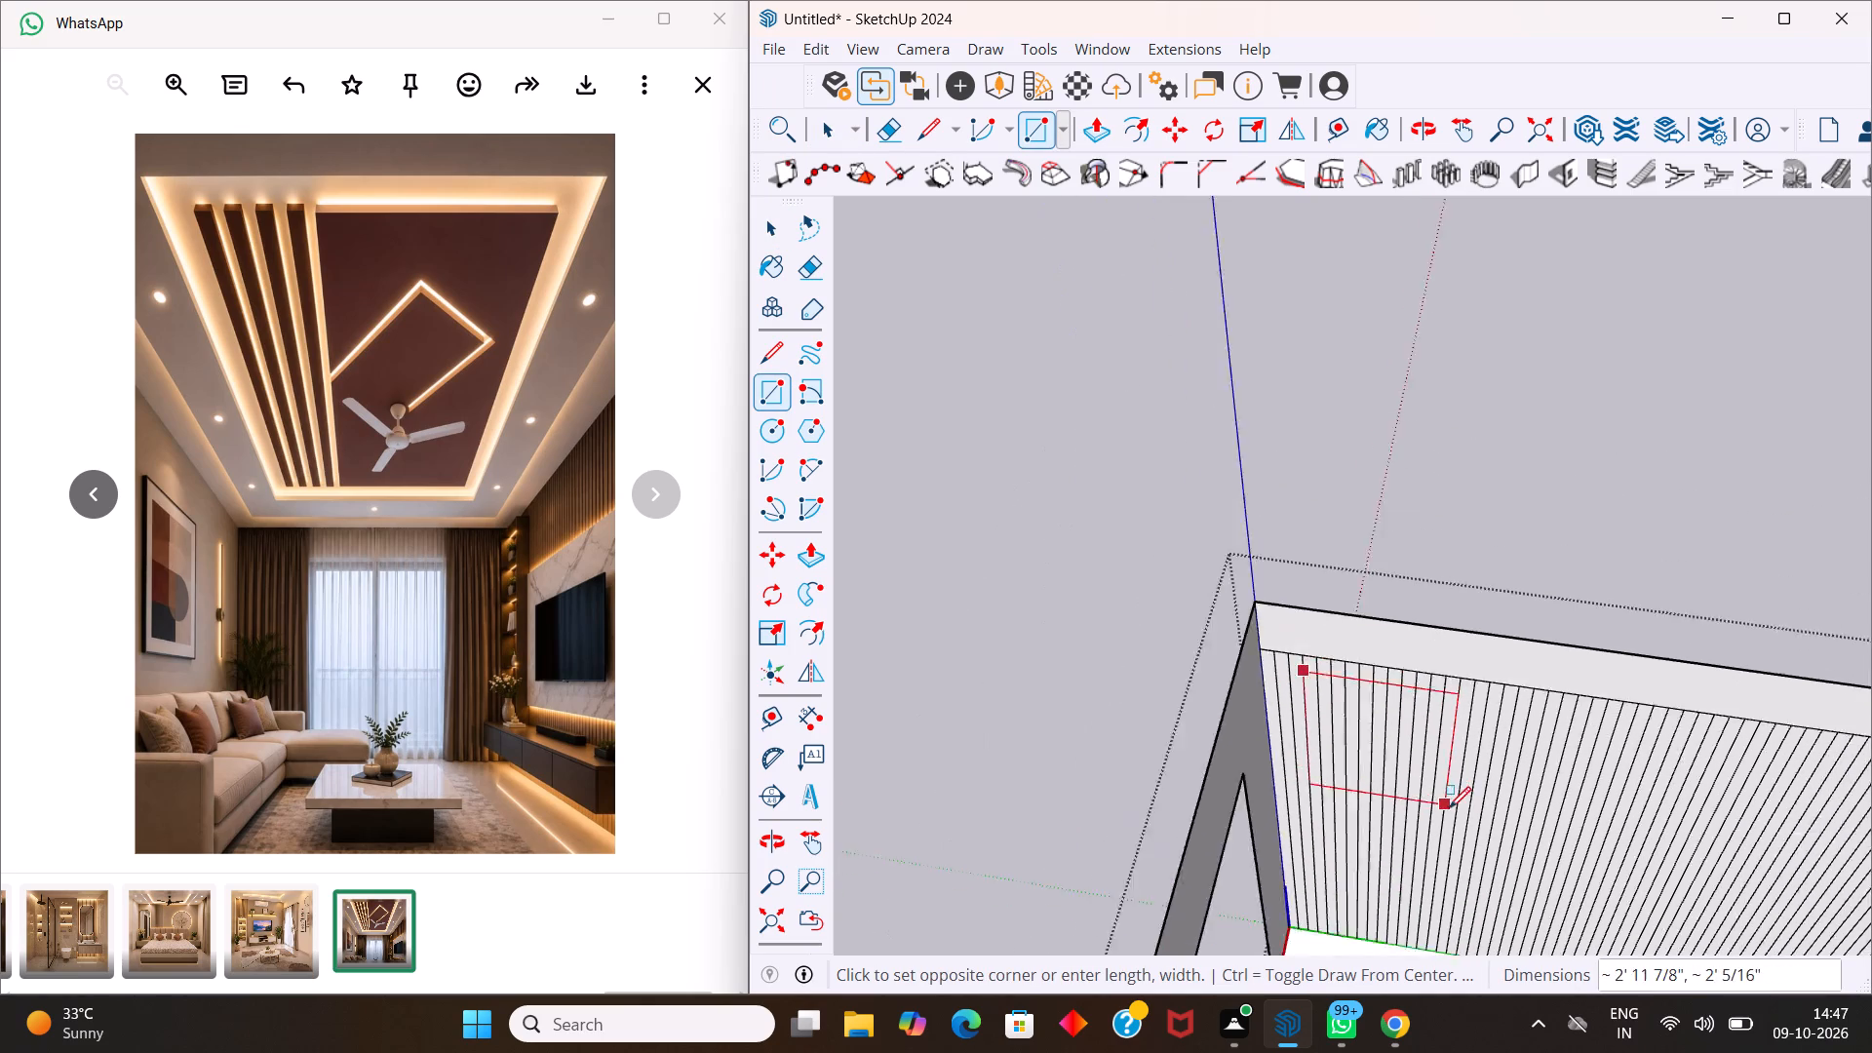
scroll(1448, 801, "down", 4)
scroll(1436, 871, "up", 10)
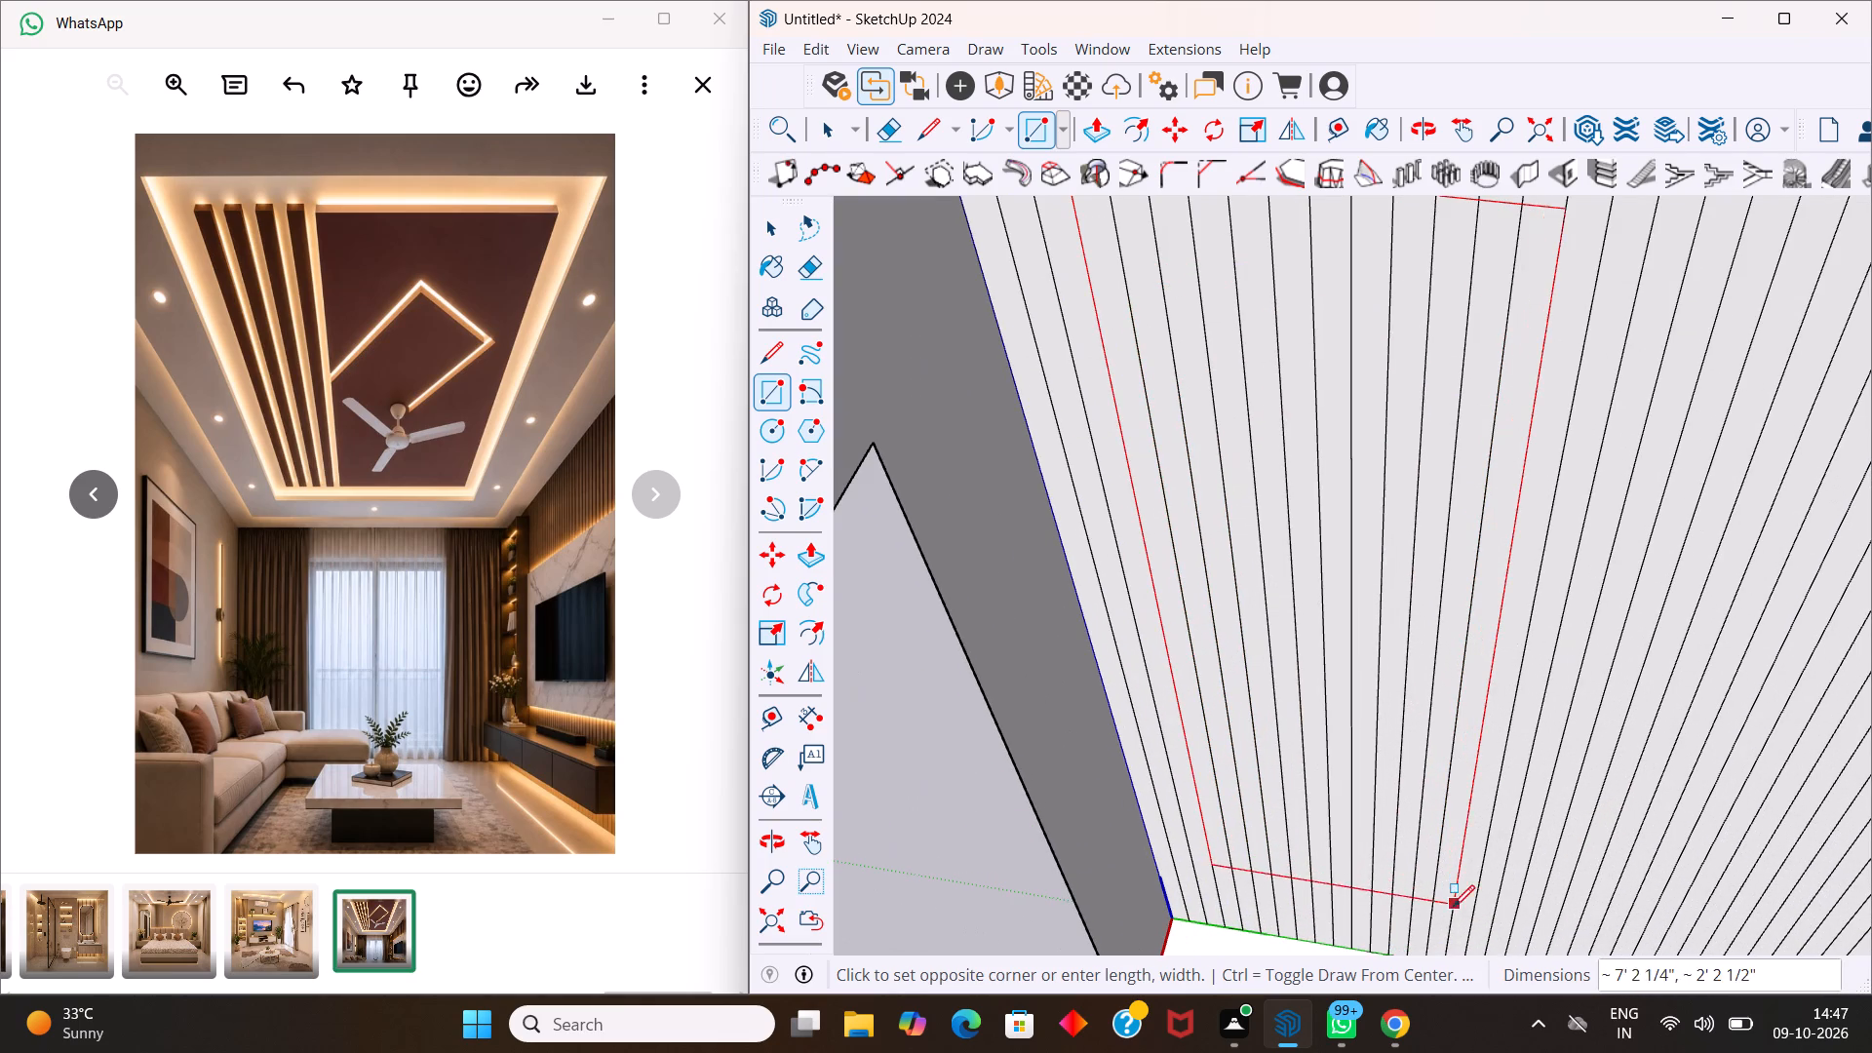
left_click(1505, 862)
key("space")
Copy the fluted side wall's top edge 10' straight down to the inner corner at the wall's base.
scroll(1444, 853, "down", 5)
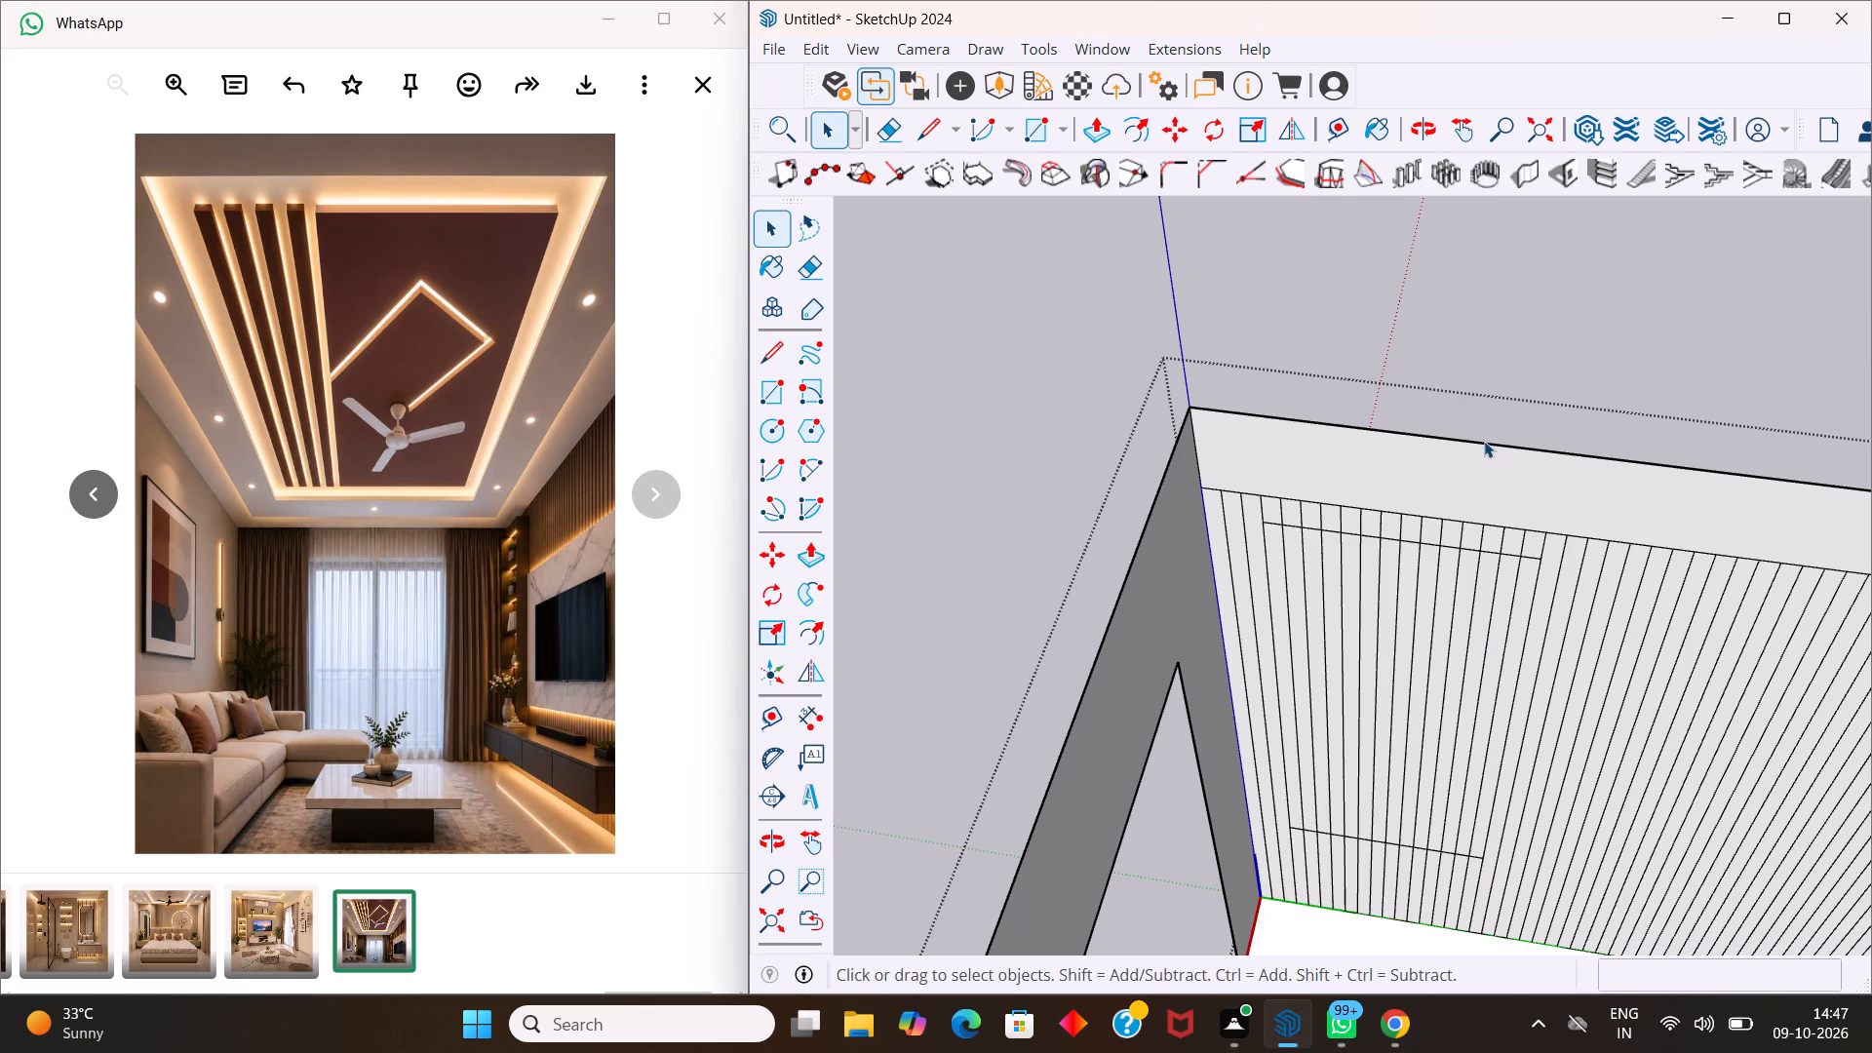
middle_click_drag(1474, 465, 1501, 369)
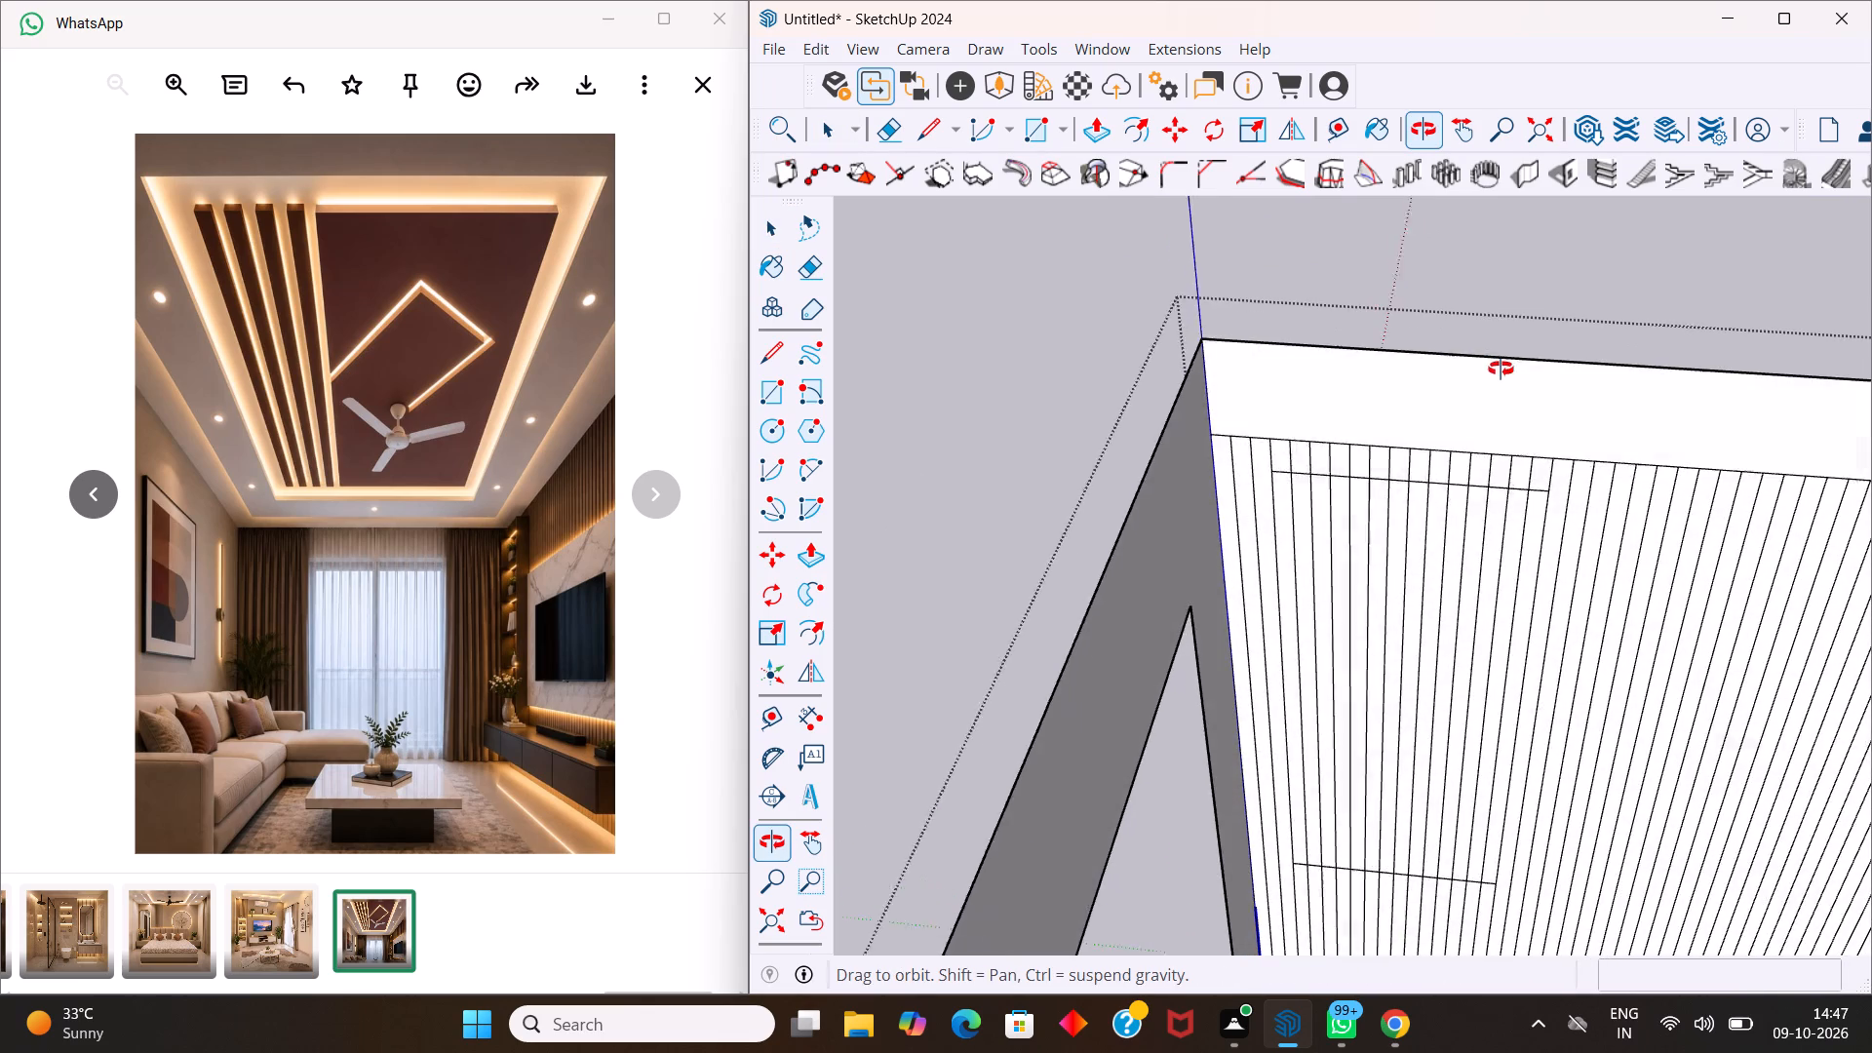
middle_click_drag(1501, 369, 1466, 344)
left_click(1485, 339)
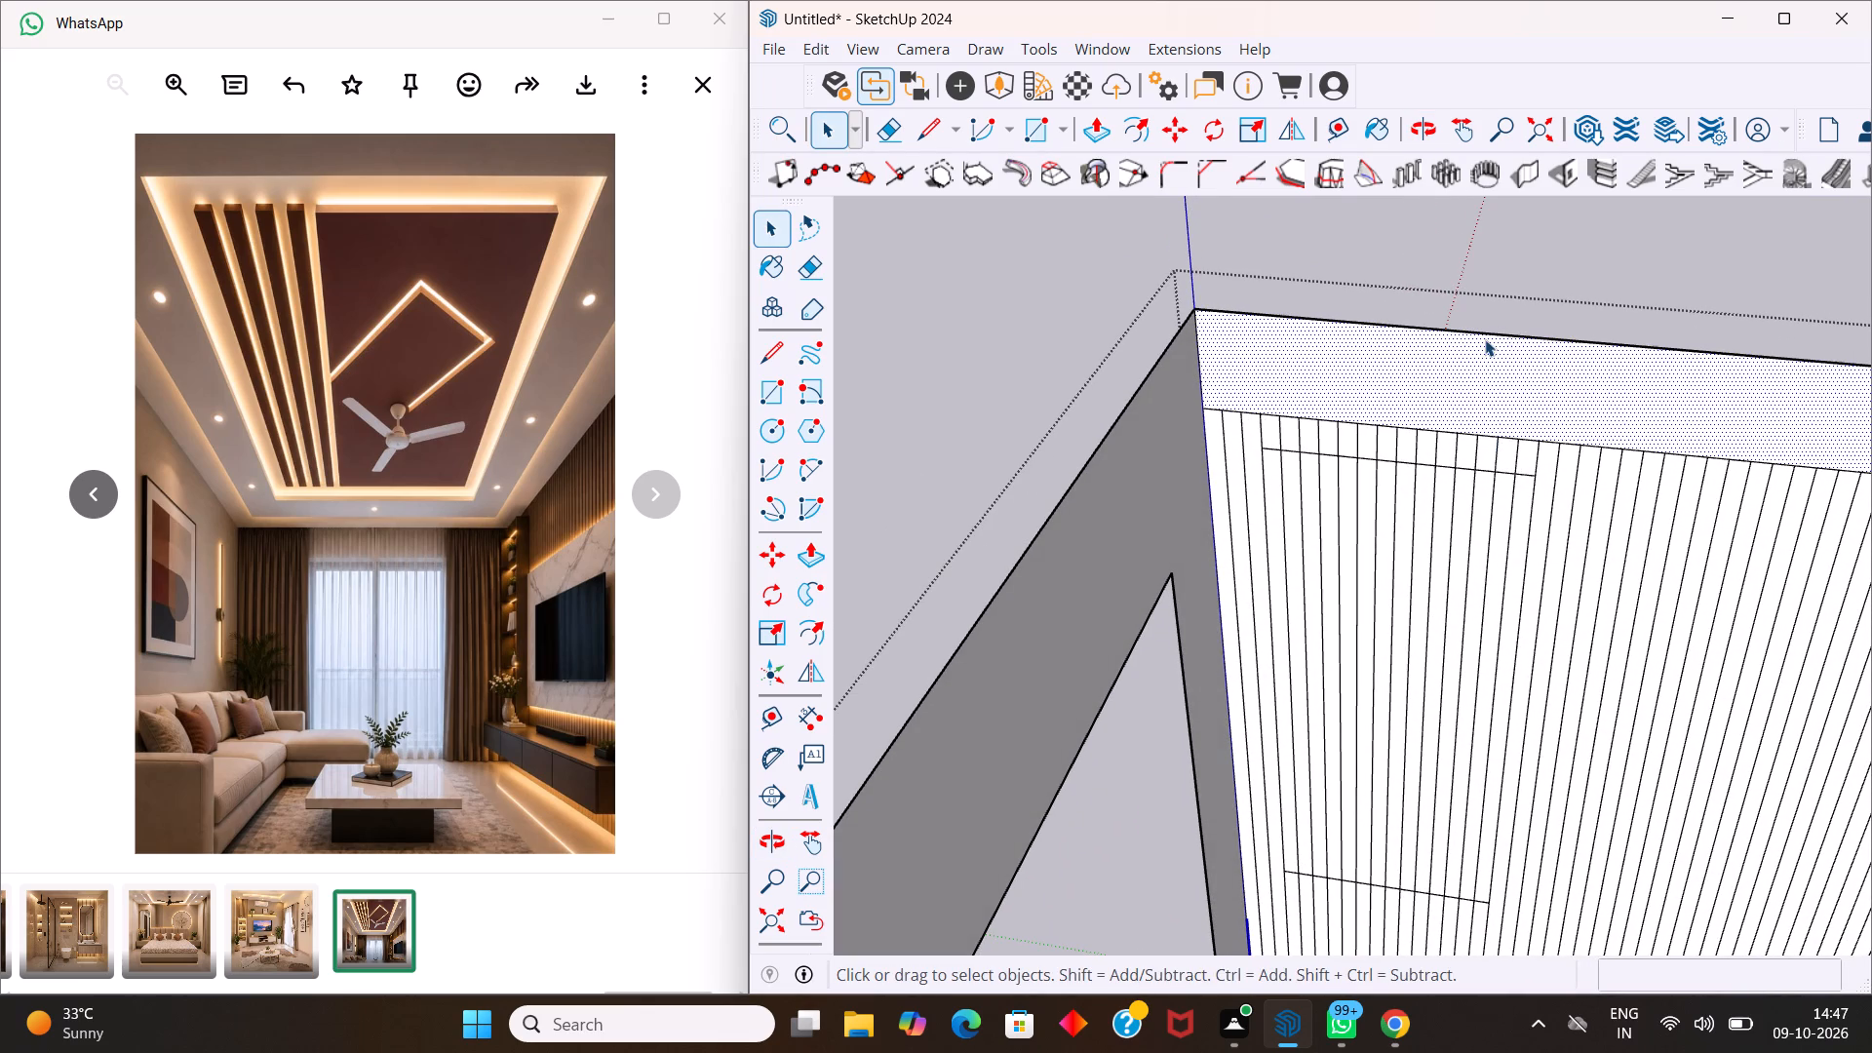
left_click(1480, 336)
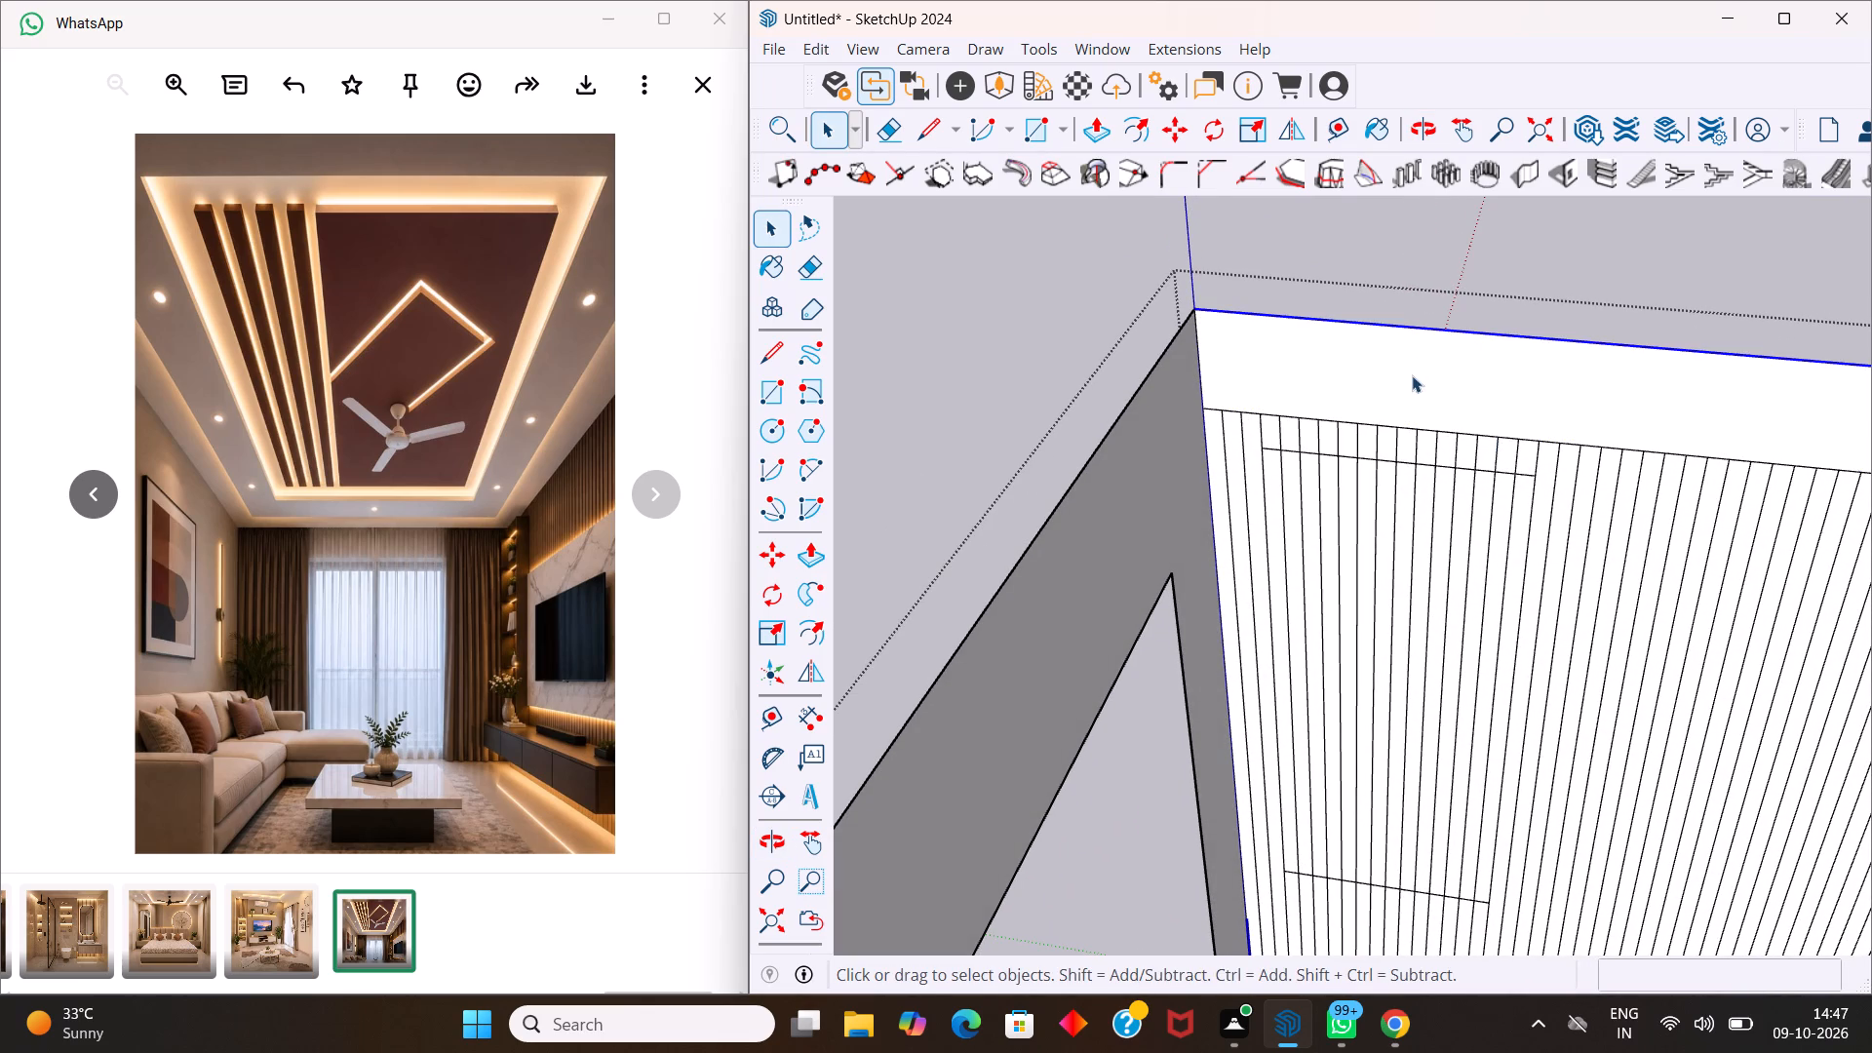
key("m")
left_click(1190, 310)
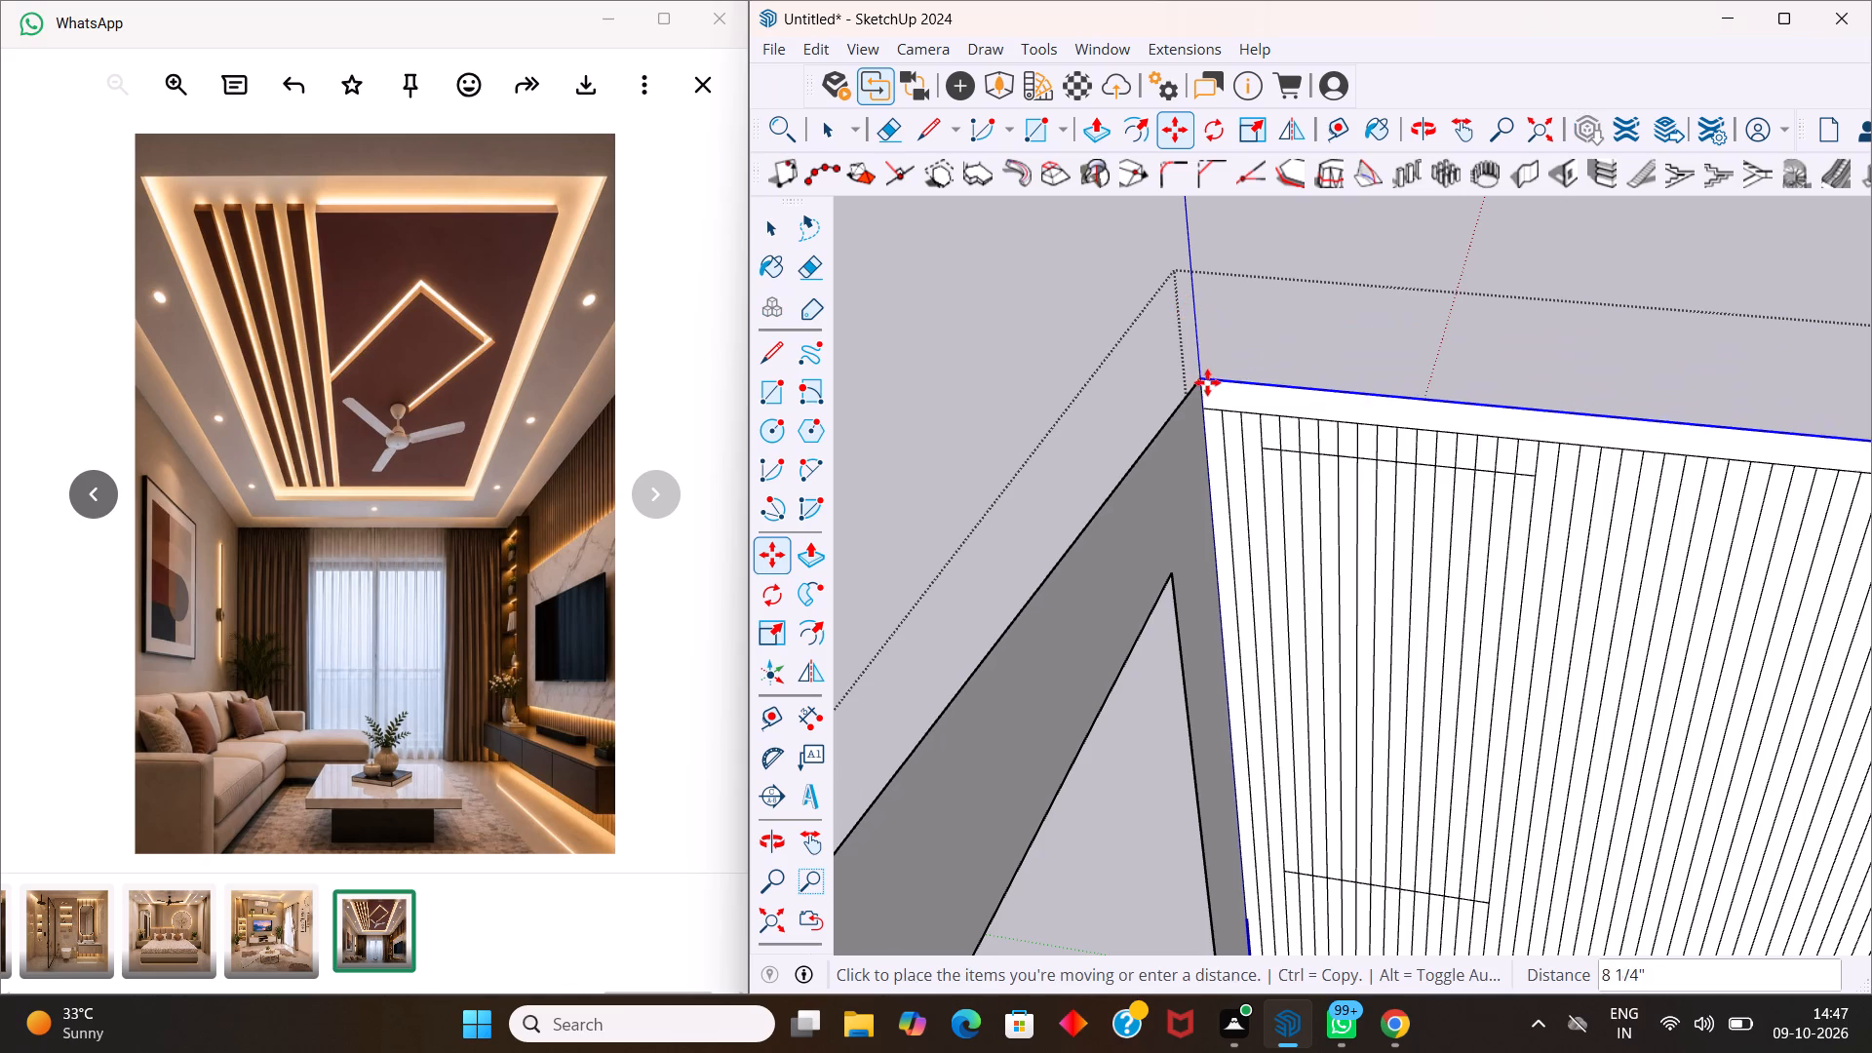
scroll(1216, 519, "down", 10)
scroll(1243, 562, "up", 3)
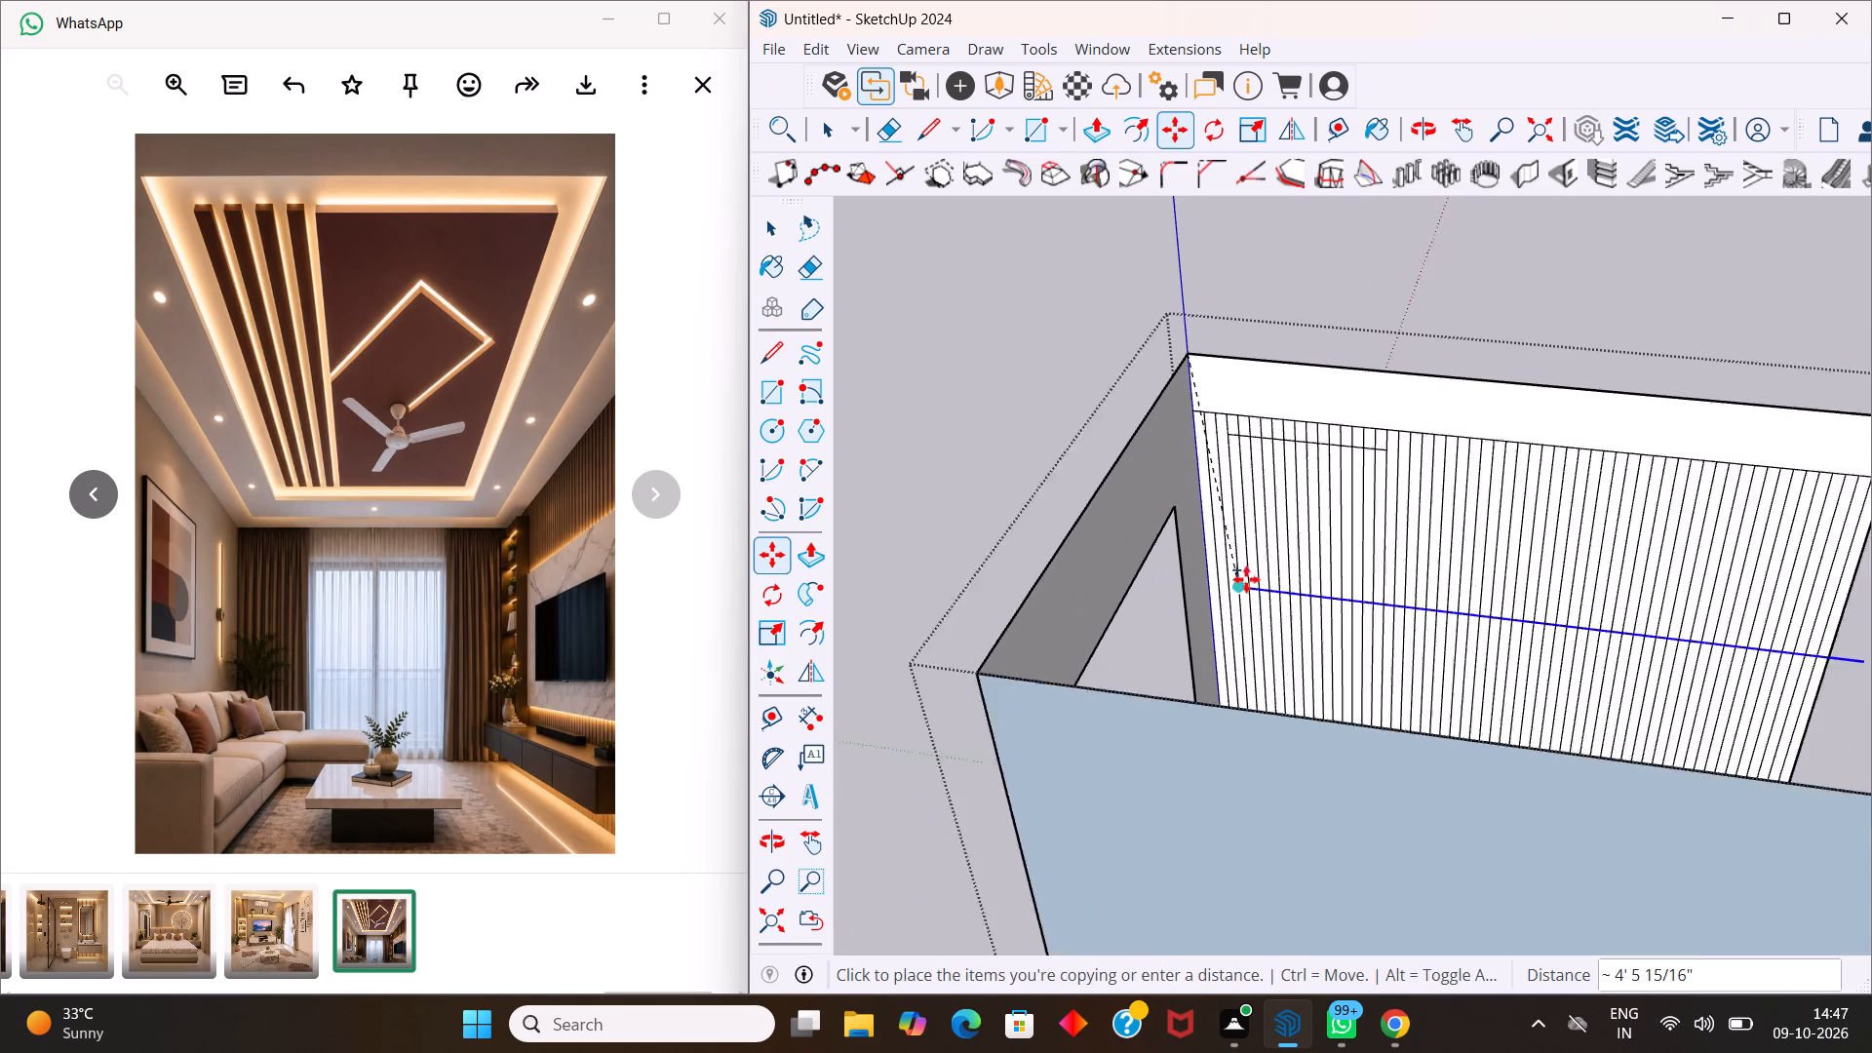
scroll(1246, 579, "up", 6)
scroll(1253, 672, "up", 7)
scroll(1243, 677, "down", 11)
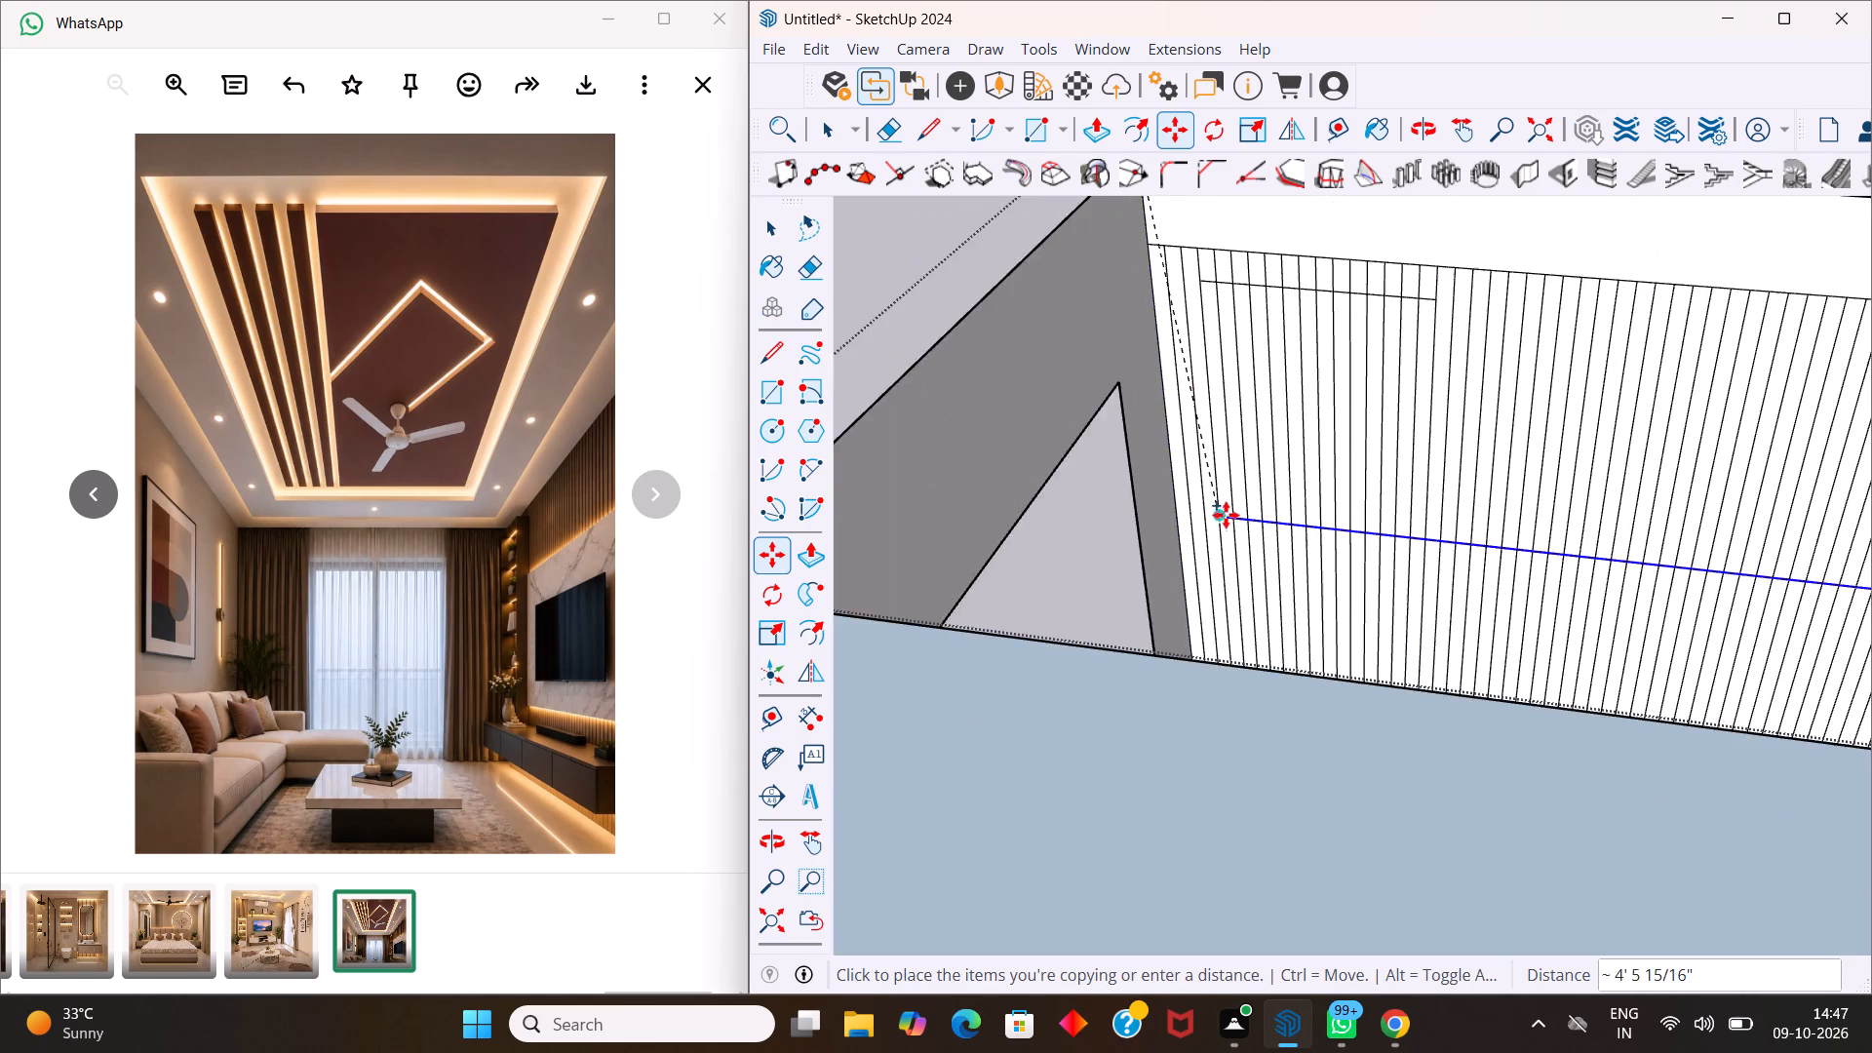
scroll(1224, 512, "down", 5)
middle_click_drag(1232, 522, 1259, 700)
scroll(1250, 675, "up", 12)
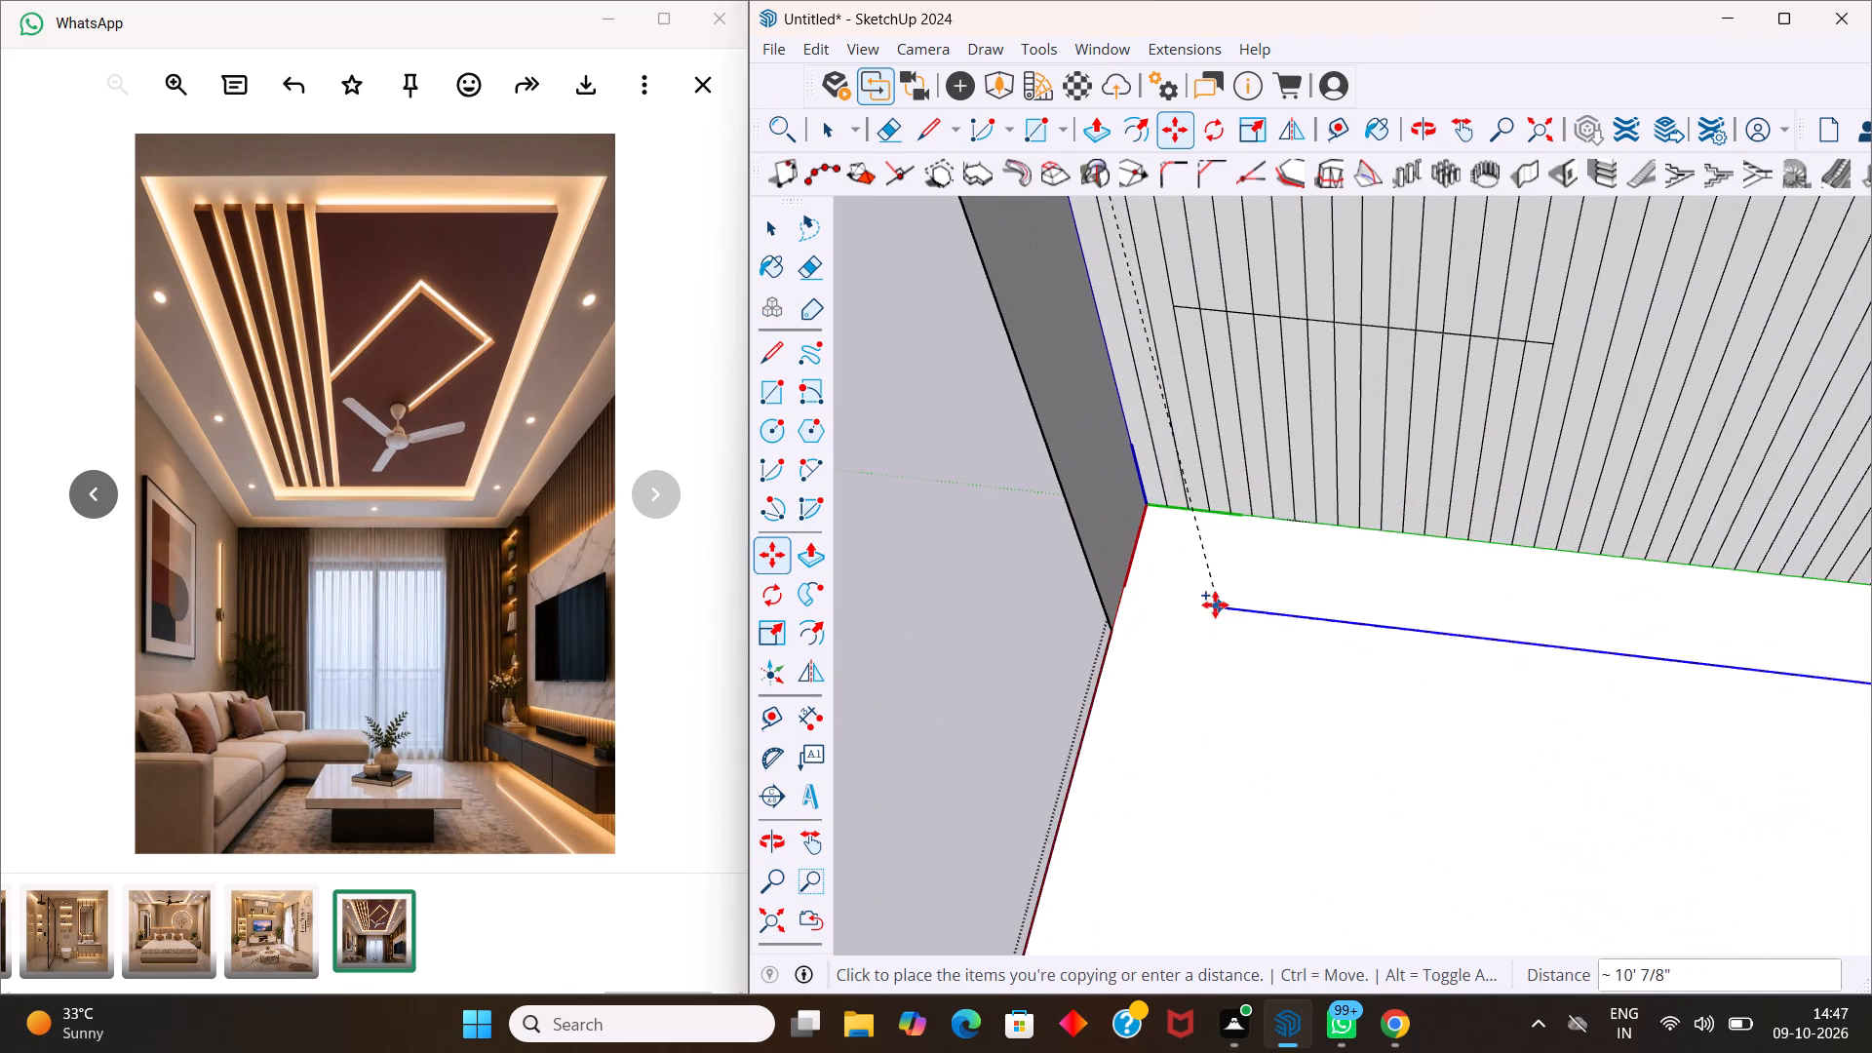
scroll(1215, 604, "up", 2)
left_click(1121, 466)
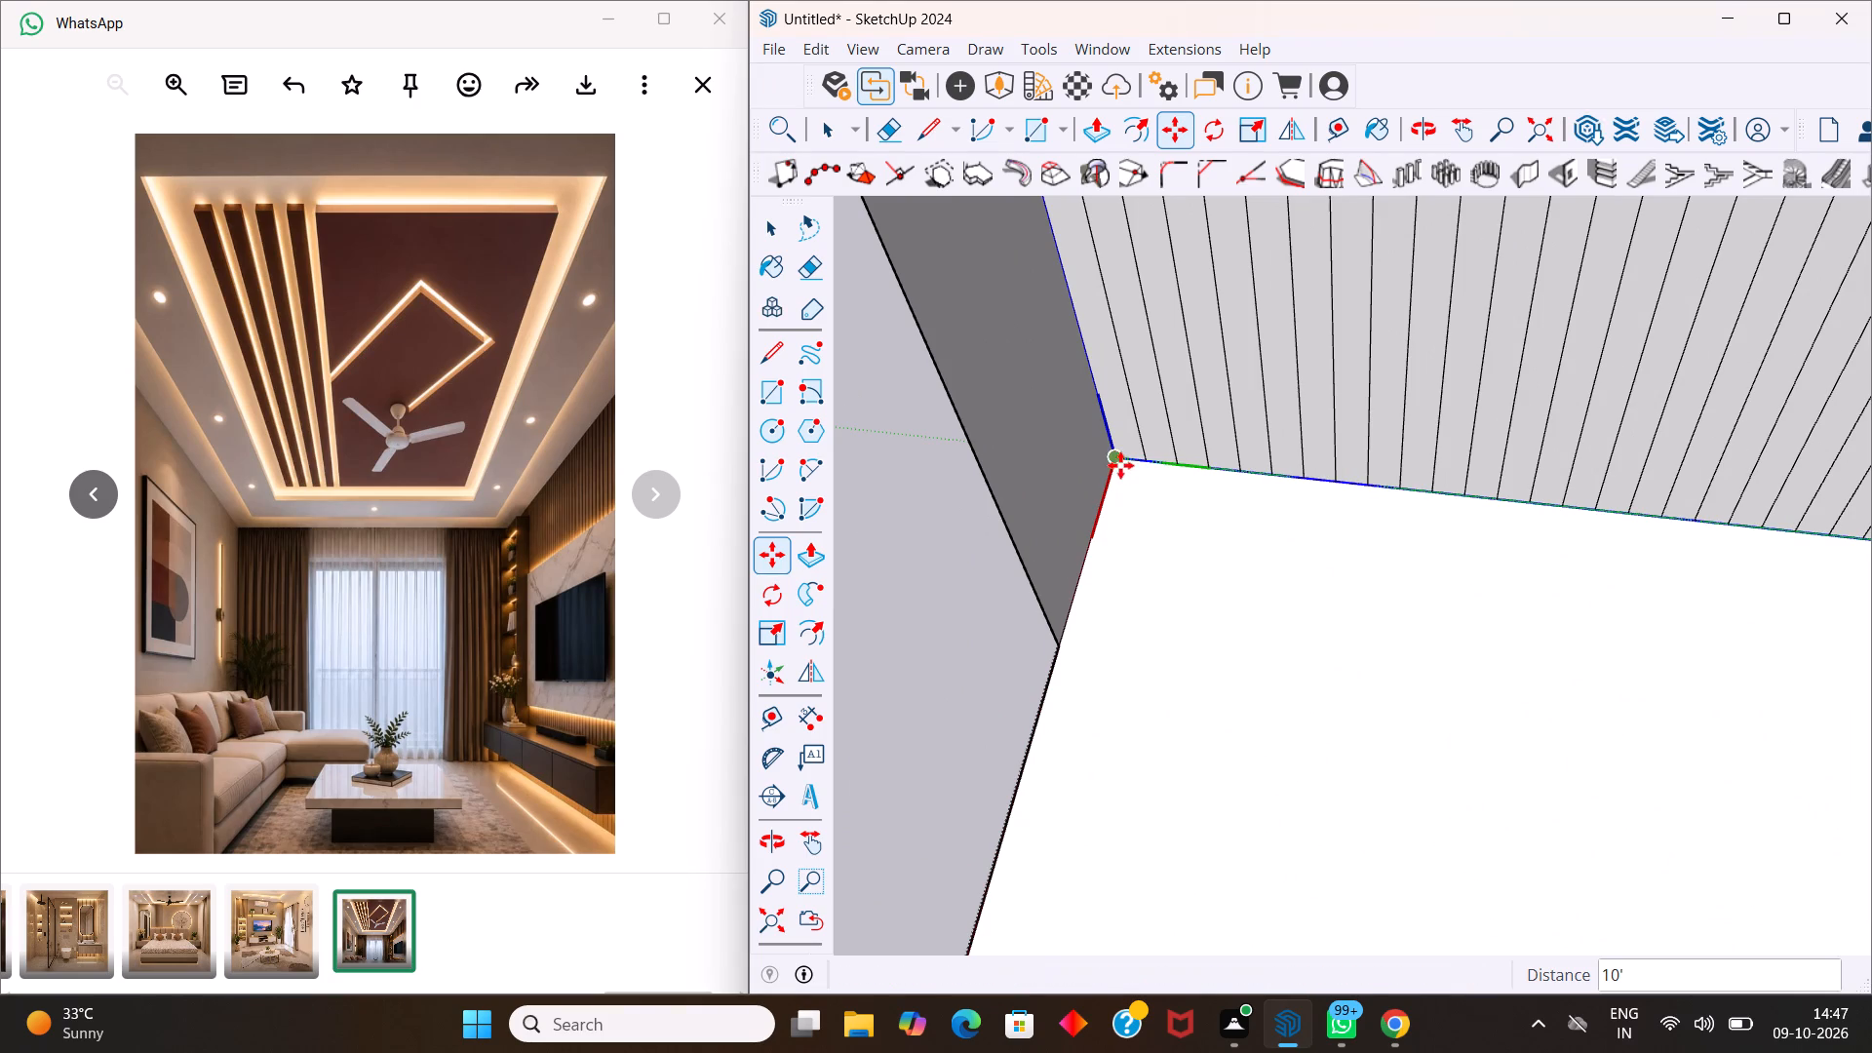
Copy the side wall's base edge 4" upward to form a skirting line across the strips.
left_click(1120, 463)
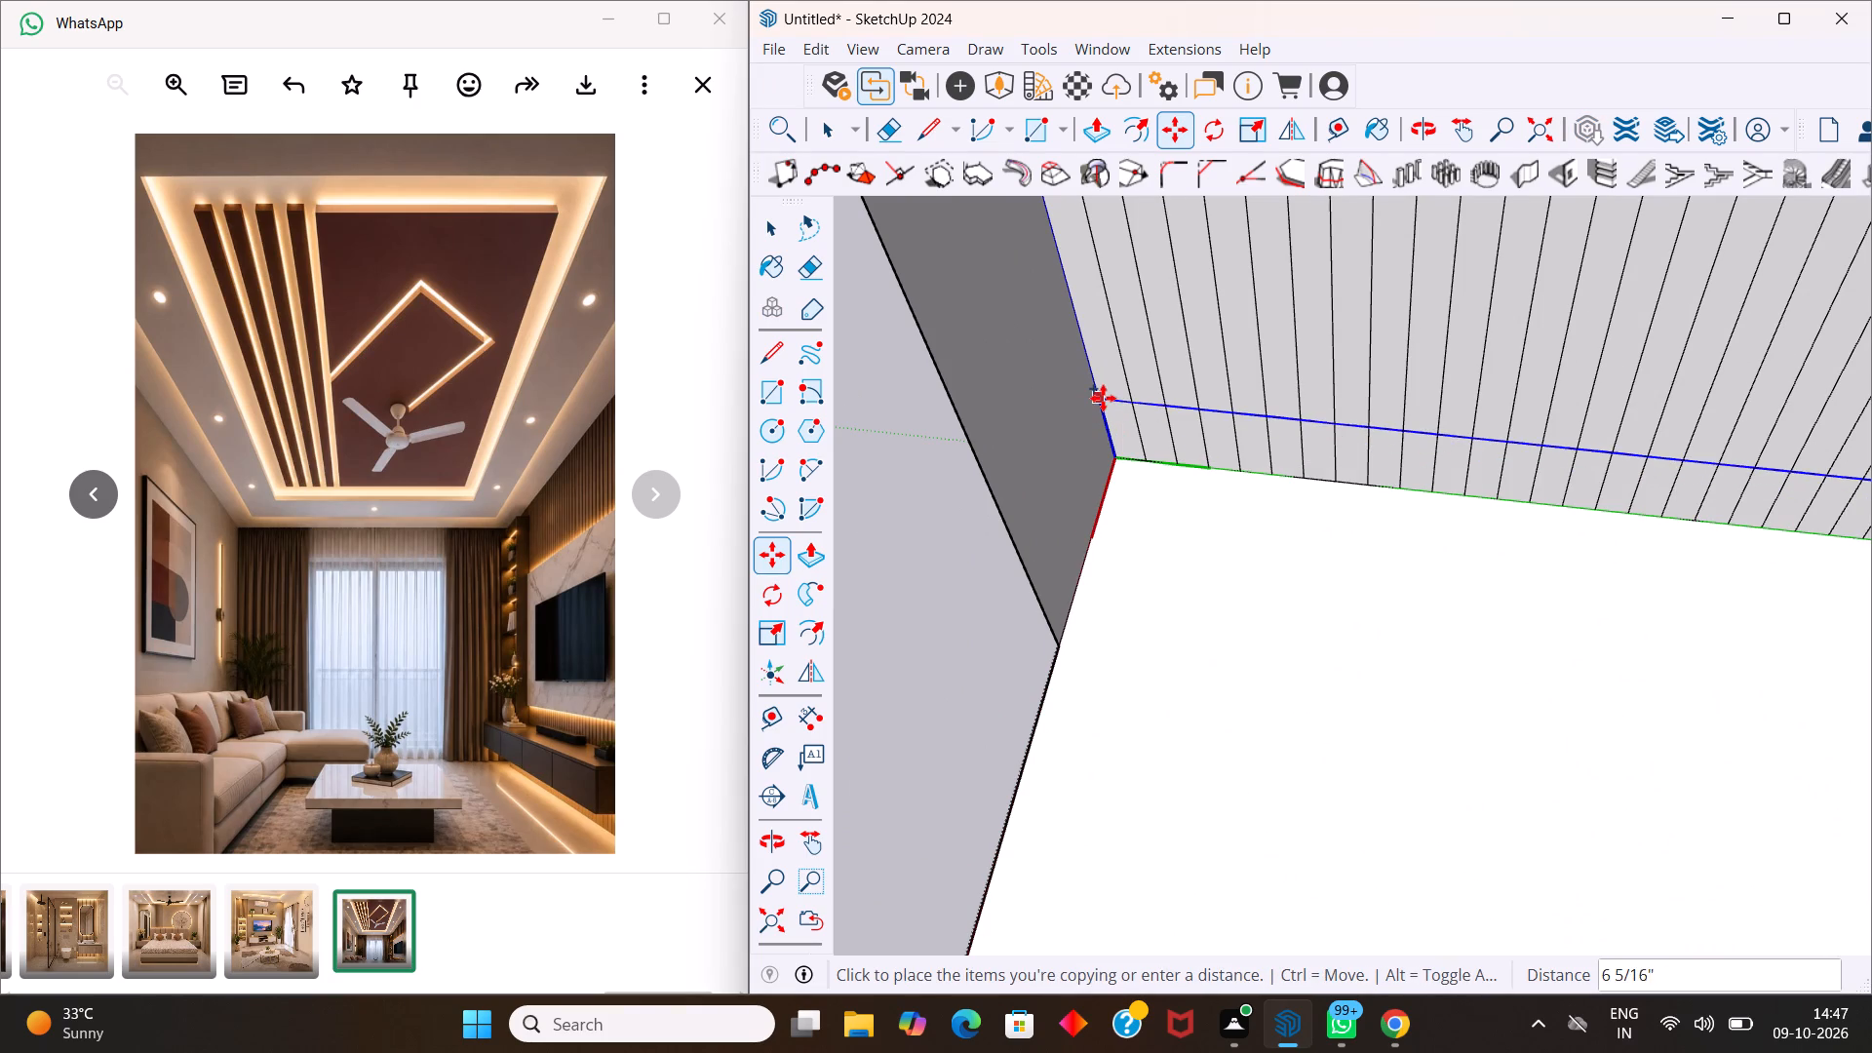
key("4")
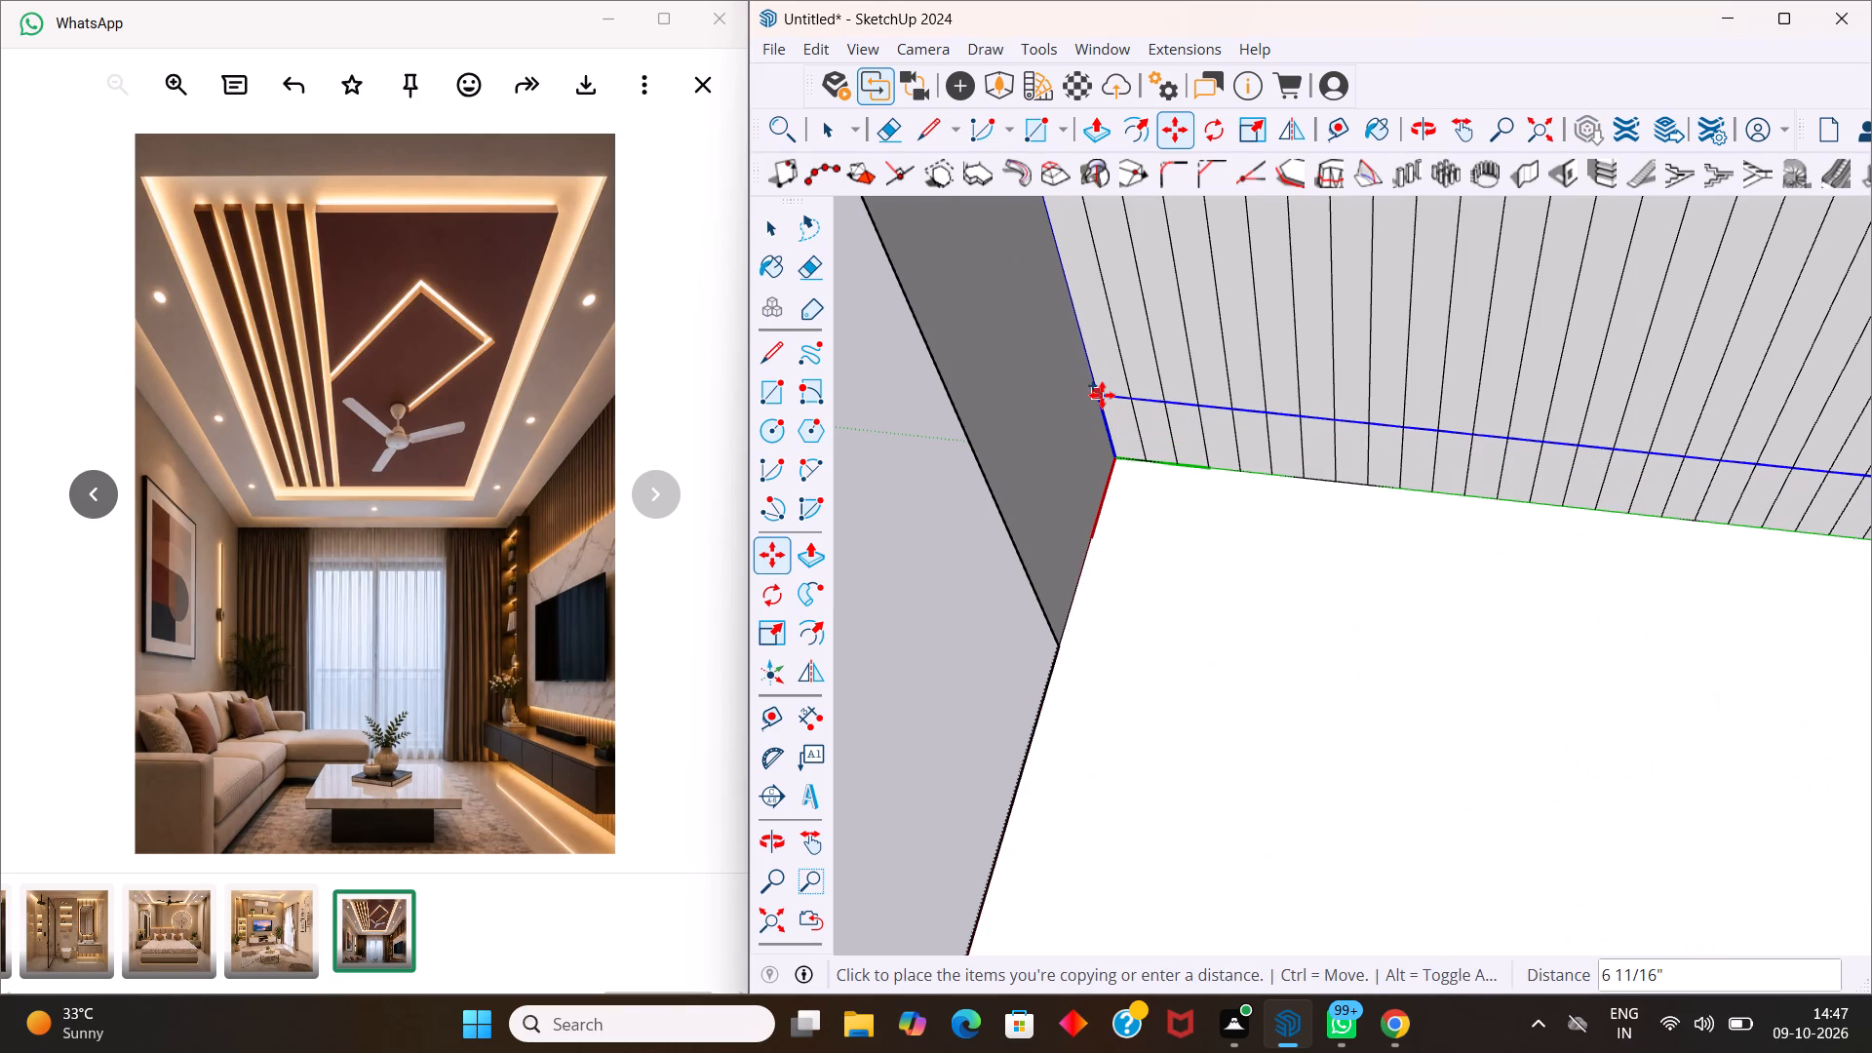
key("Return")
key("space")
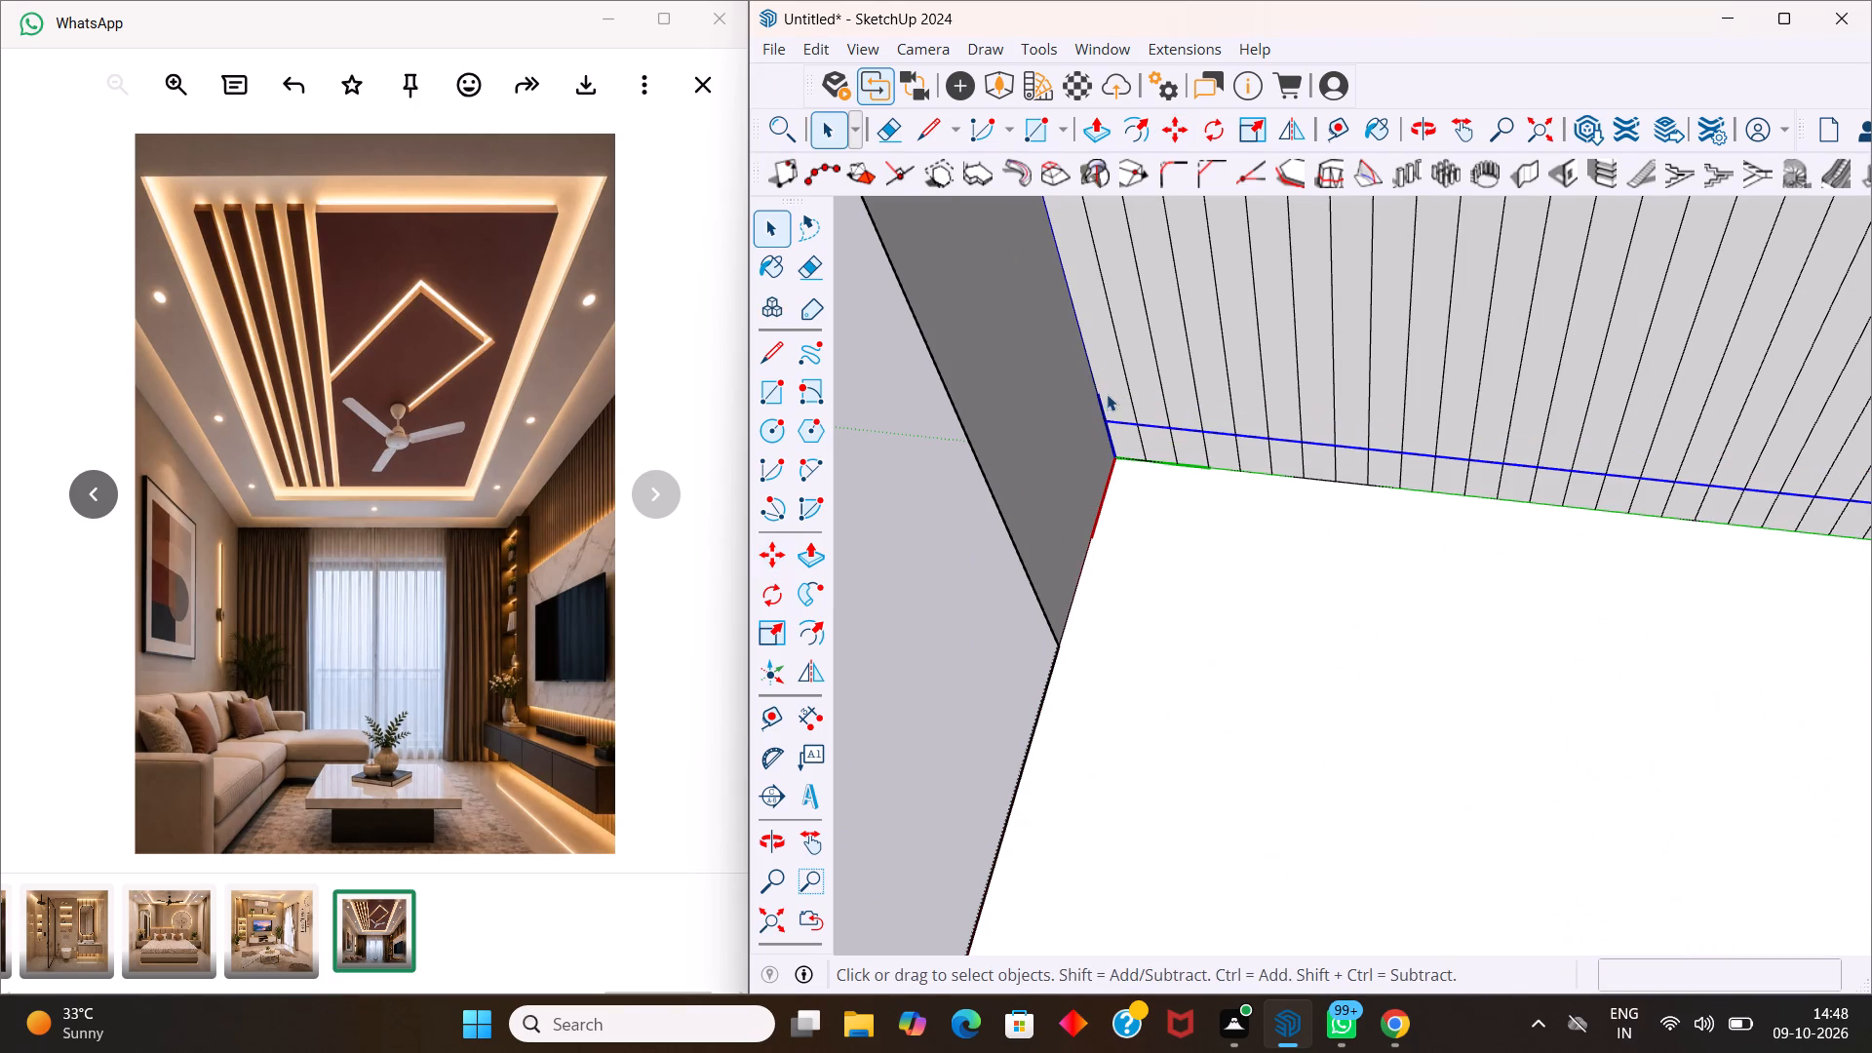
Erase all the vertical strip lines inside the upright rectangle on the side wall, leaving its interior blank.
scroll(1135, 422, "down", 9)
middle_click_drag(1129, 414, 1092, 495)
scroll(1089, 410, "down", 6)
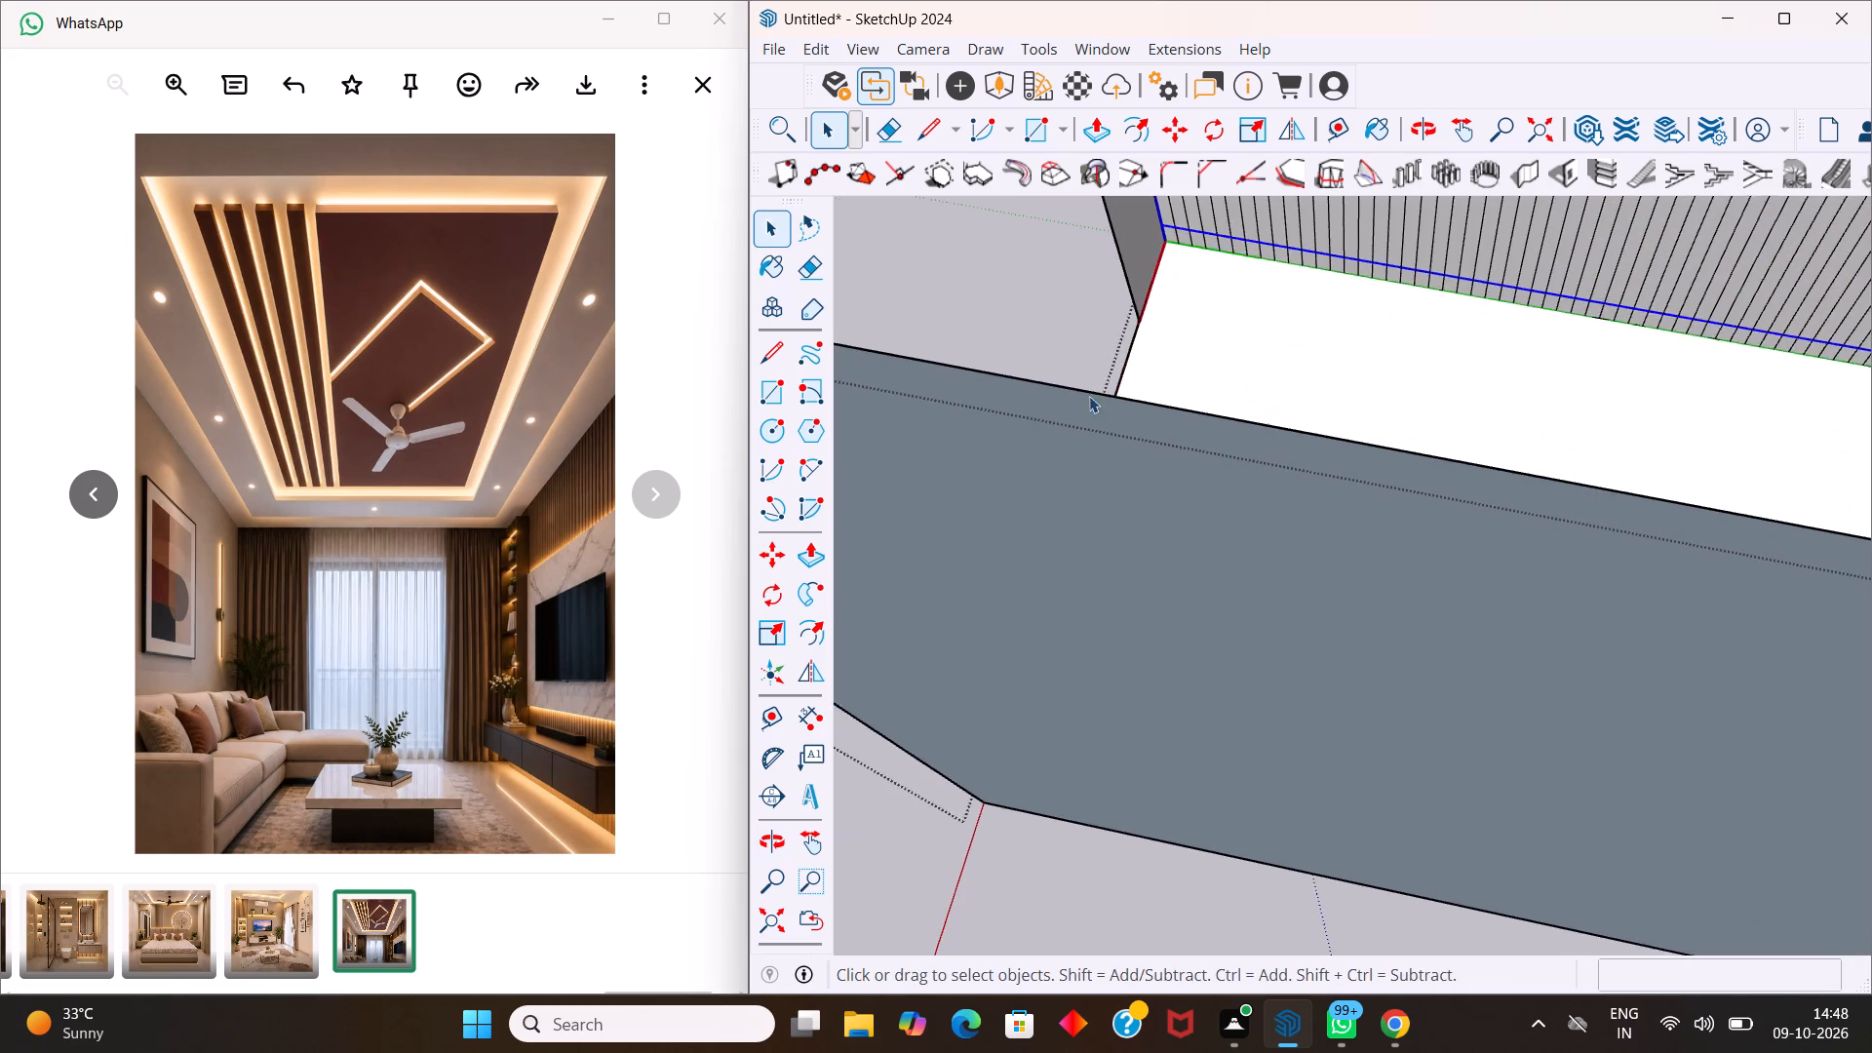
scroll(1072, 301, "down", 10)
middle_click_drag(1649, 387, 1462, 316)
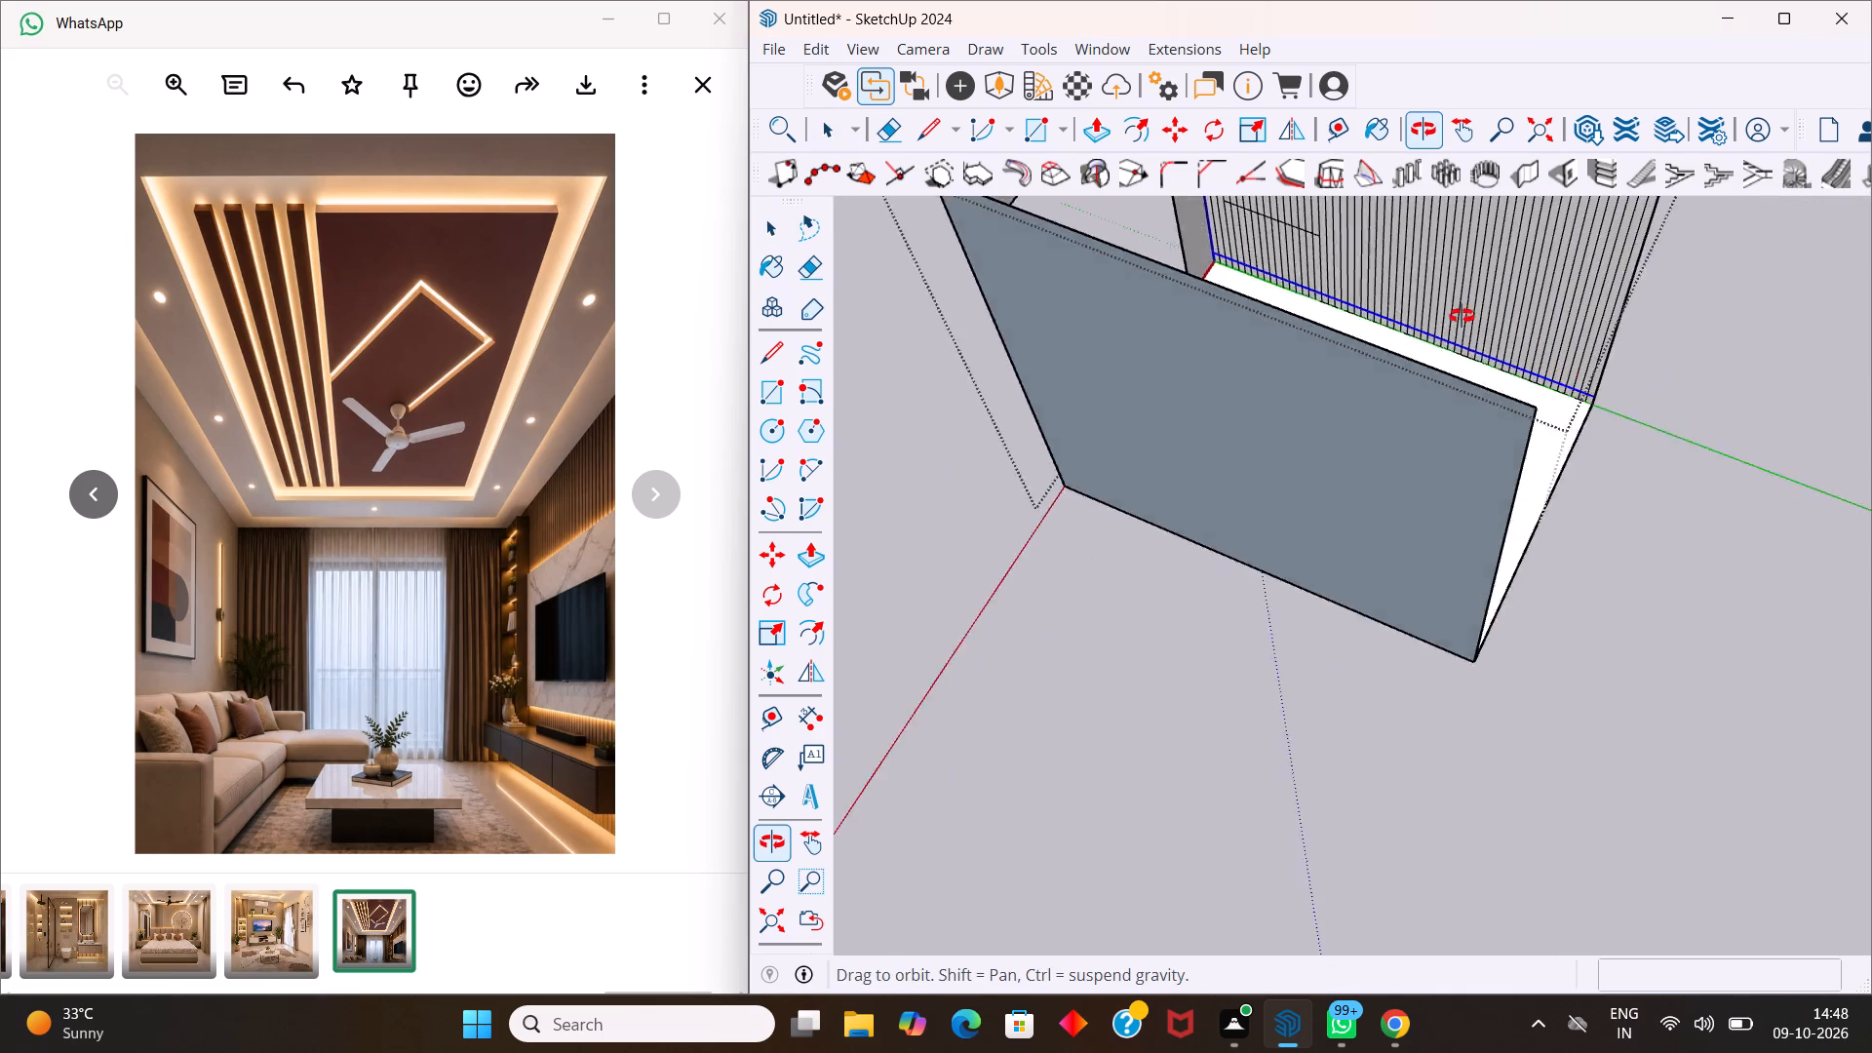
middle_click_drag(1462, 316, 1035, 150)
middle_click_drag(1512, 354, 1586, 470)
scroll(1632, 362, "up", 1)
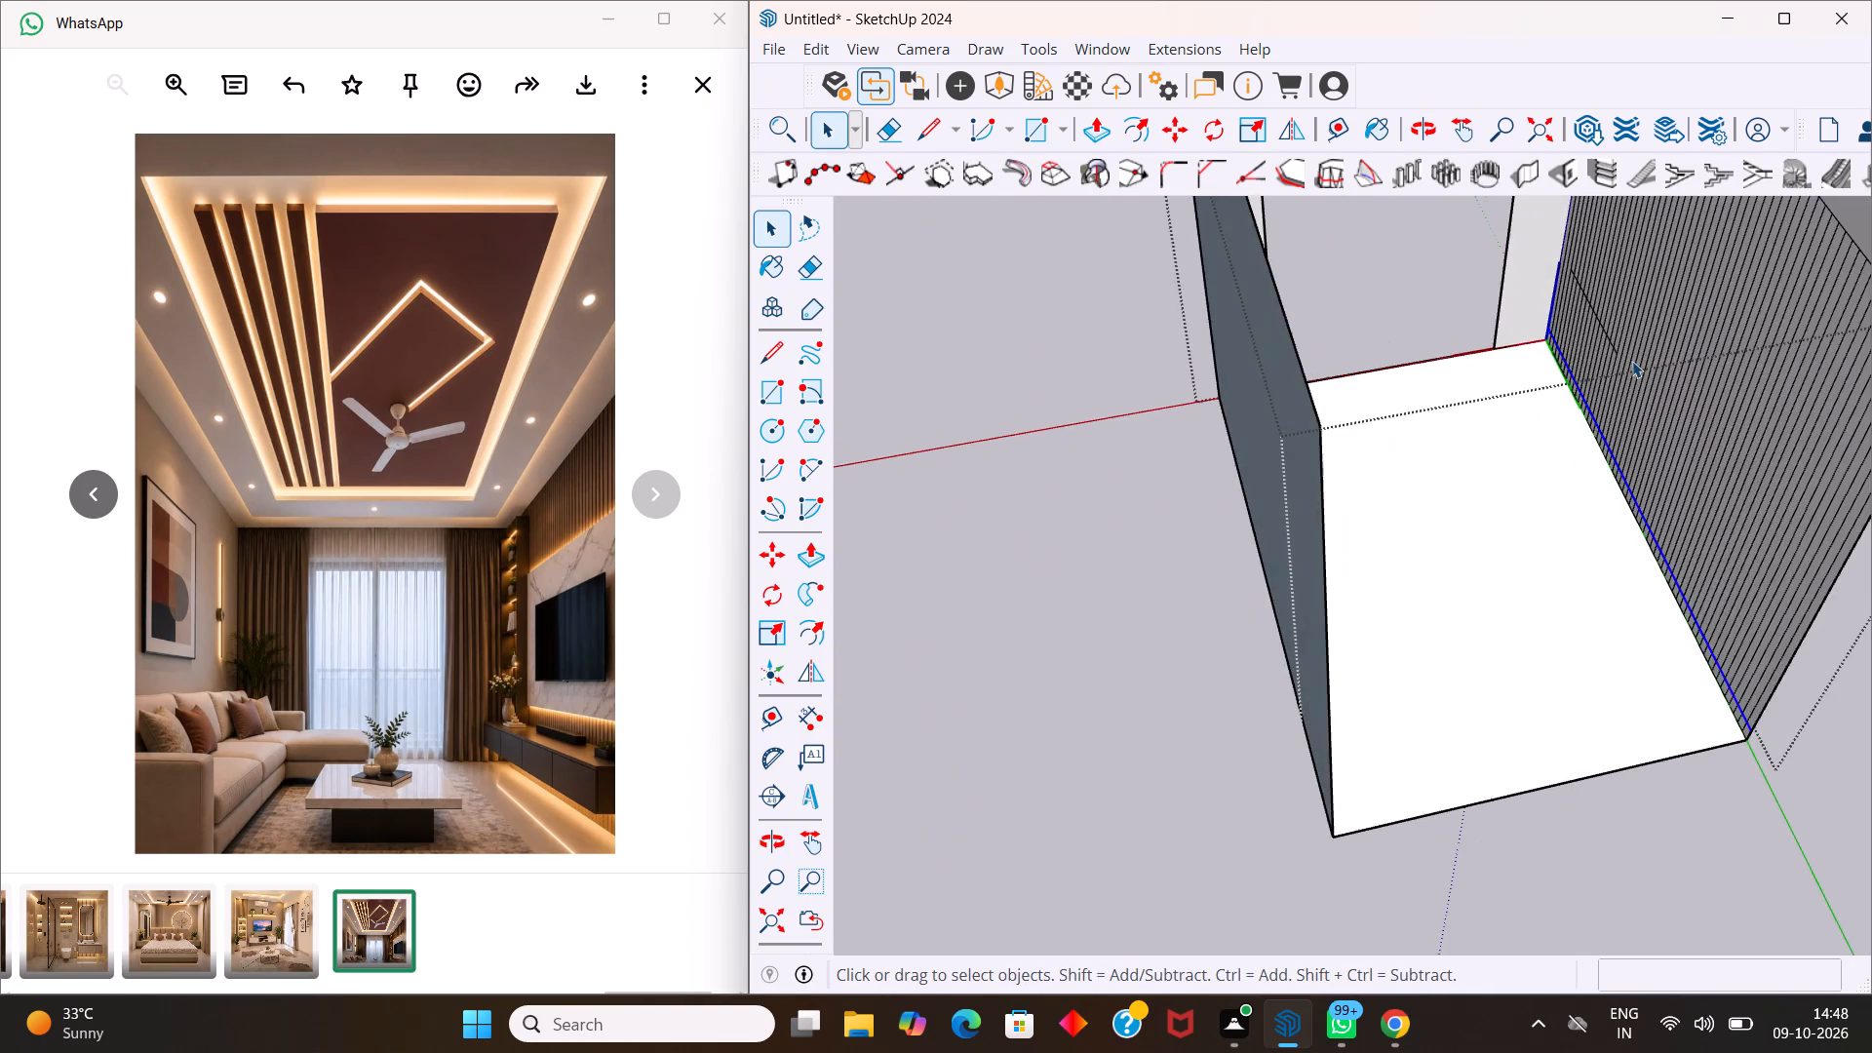
scroll(1632, 361, "up", 2)
scroll(1632, 358, "down", 16)
scroll(1621, 258, "up", 8)
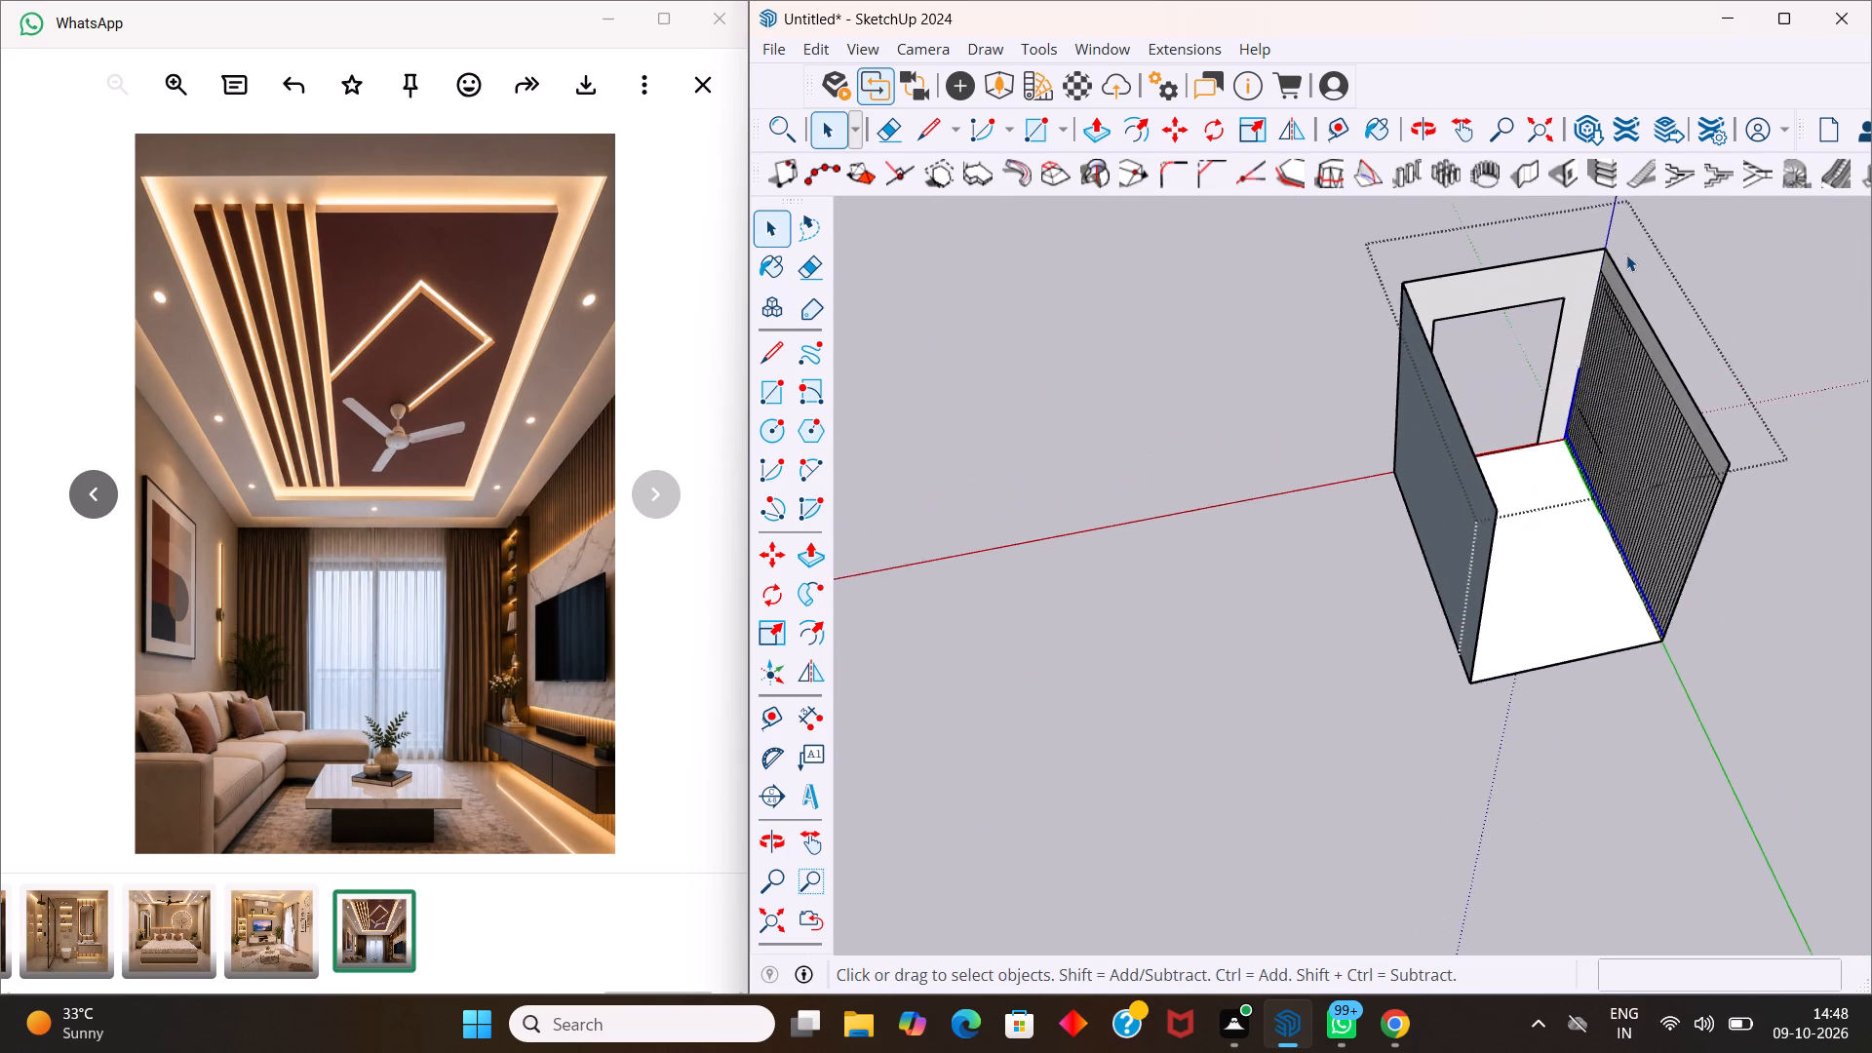
scroll(1626, 254, "up", 17)
middle_click_drag(1651, 345, 1710, 417)
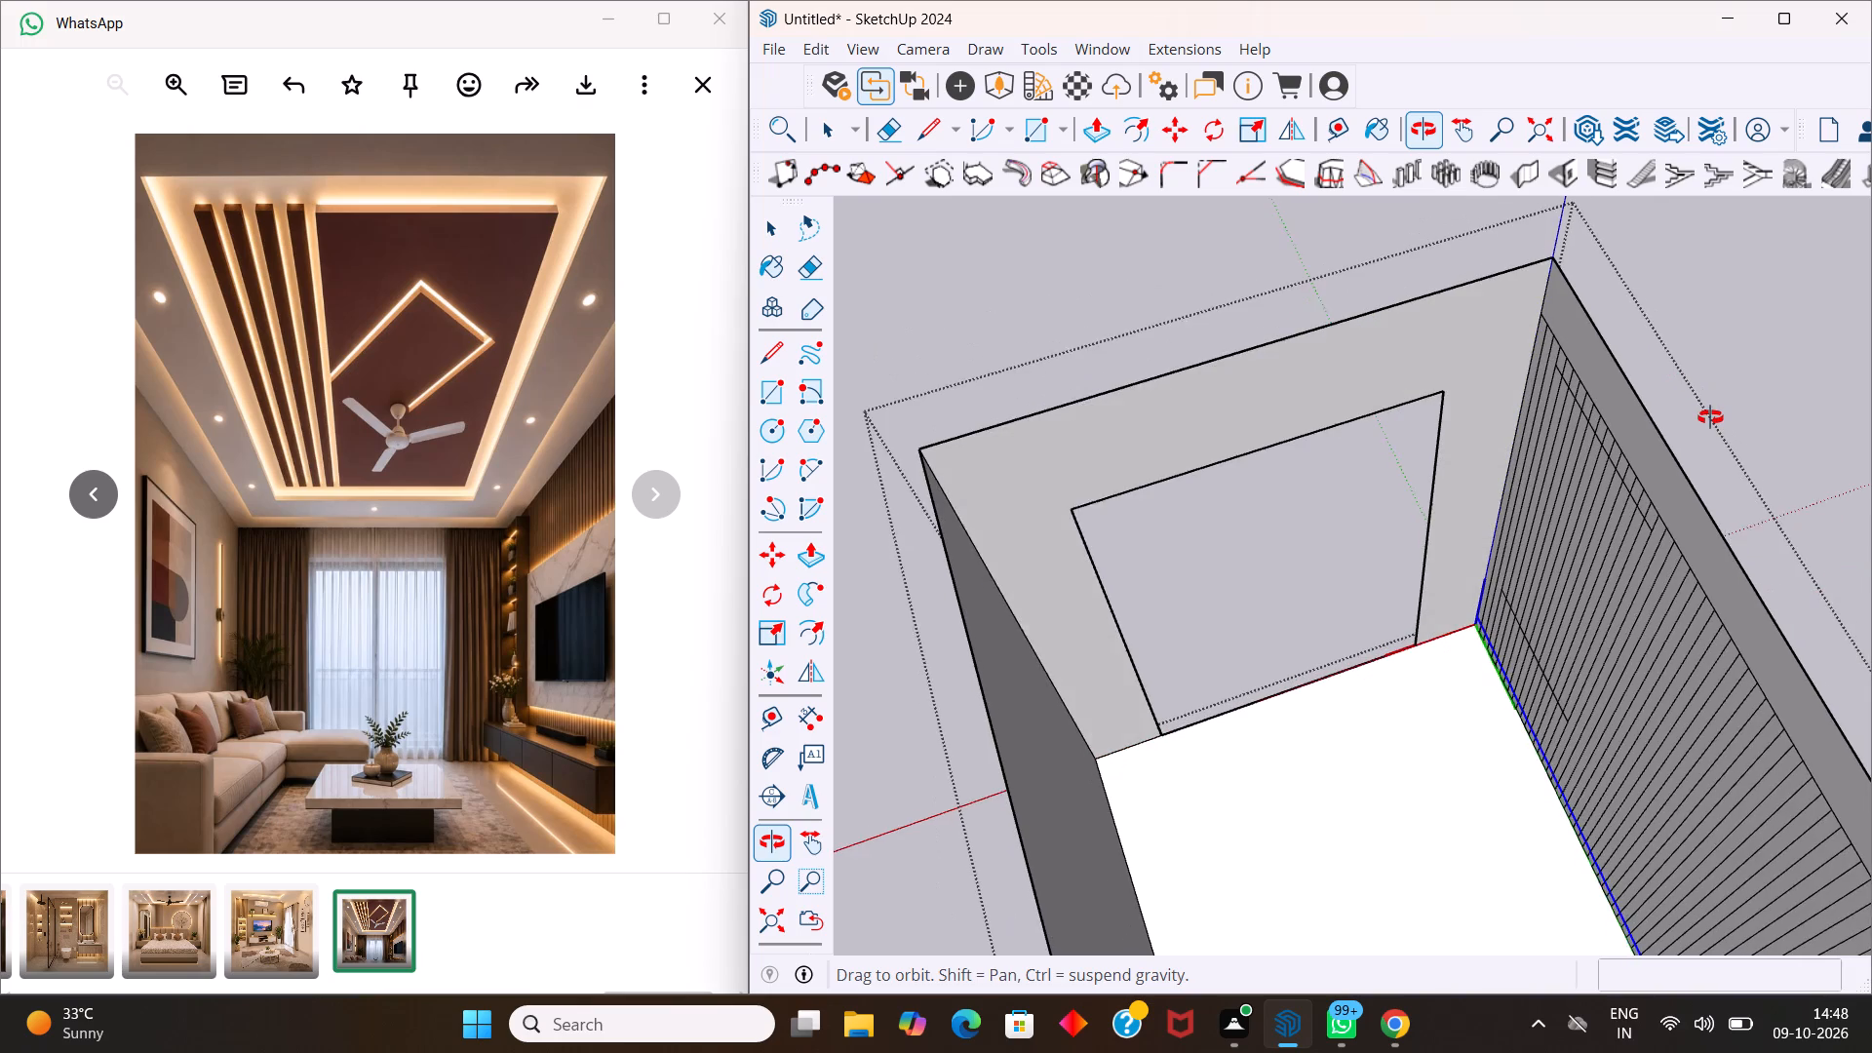
middle_click_drag(1710, 417, 1711, 417)
scroll(1628, 430, "up", 5)
middle_click_drag(1604, 424, 1672, 427)
scroll(1605, 424, "up", 3)
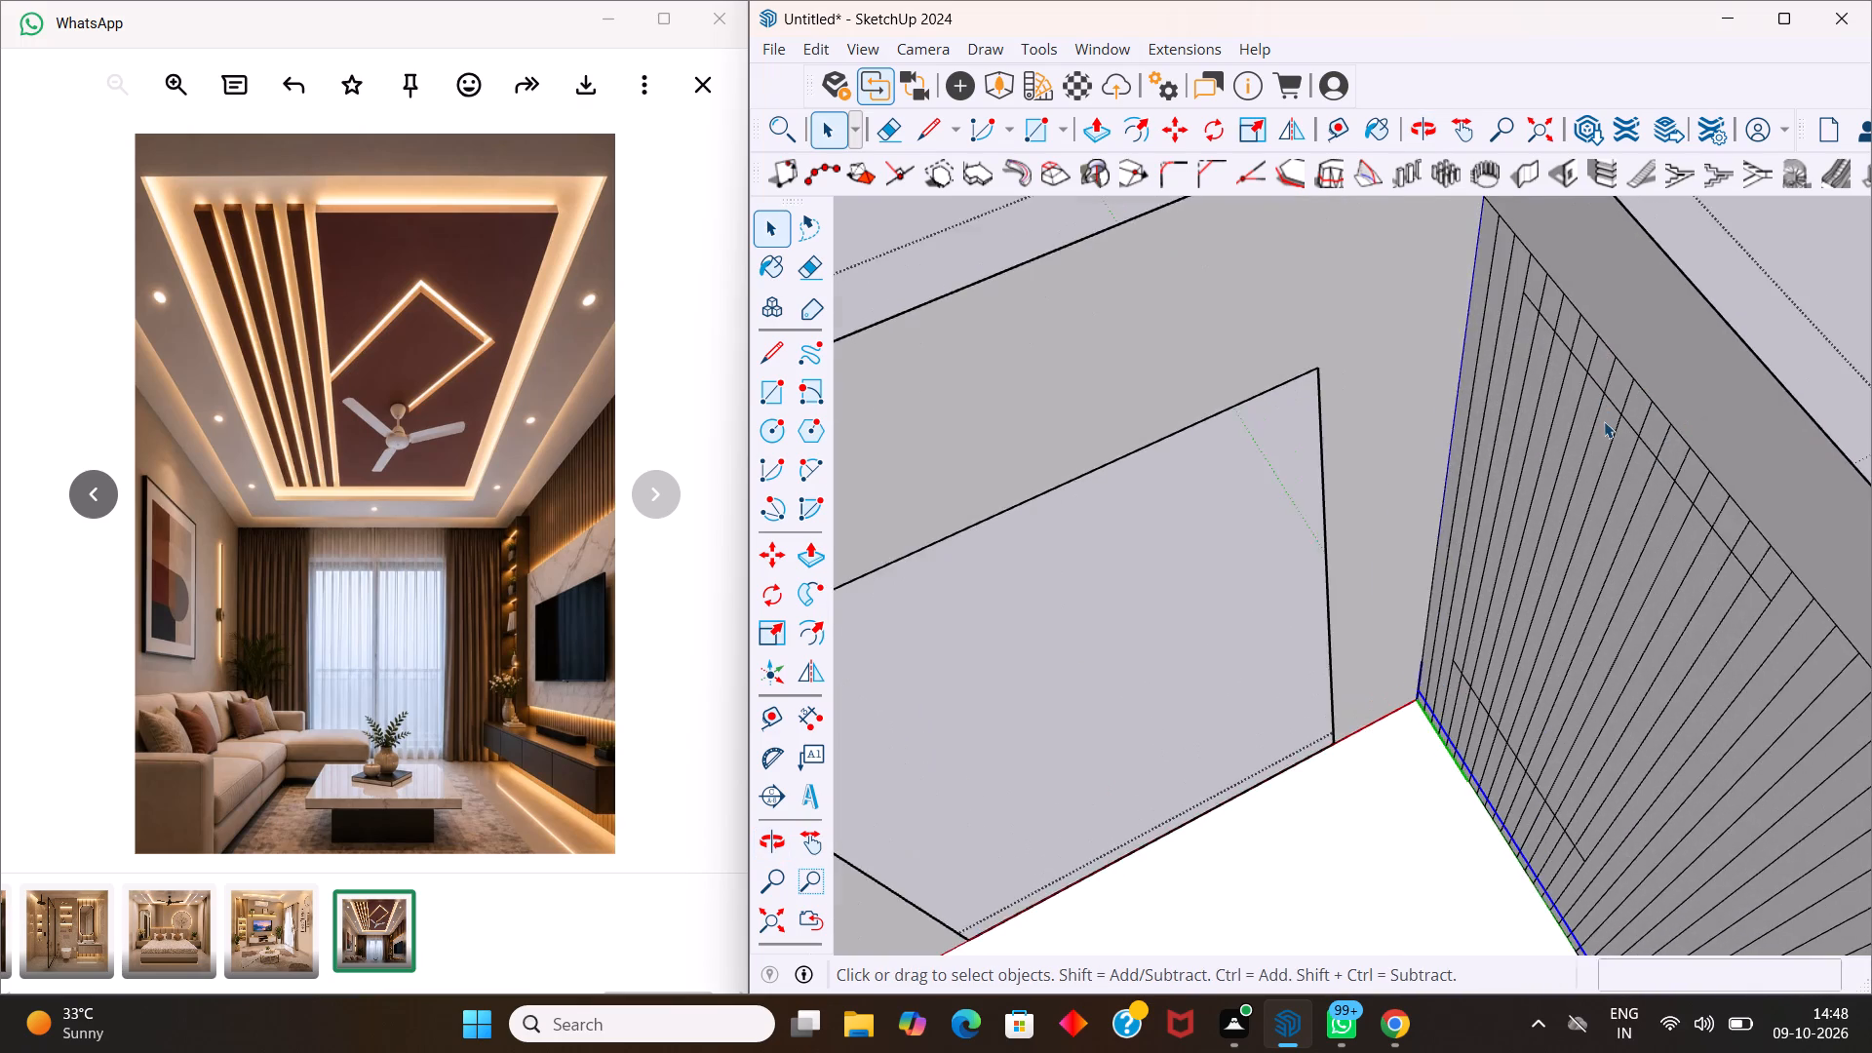
scroll(1607, 417, "up", 3)
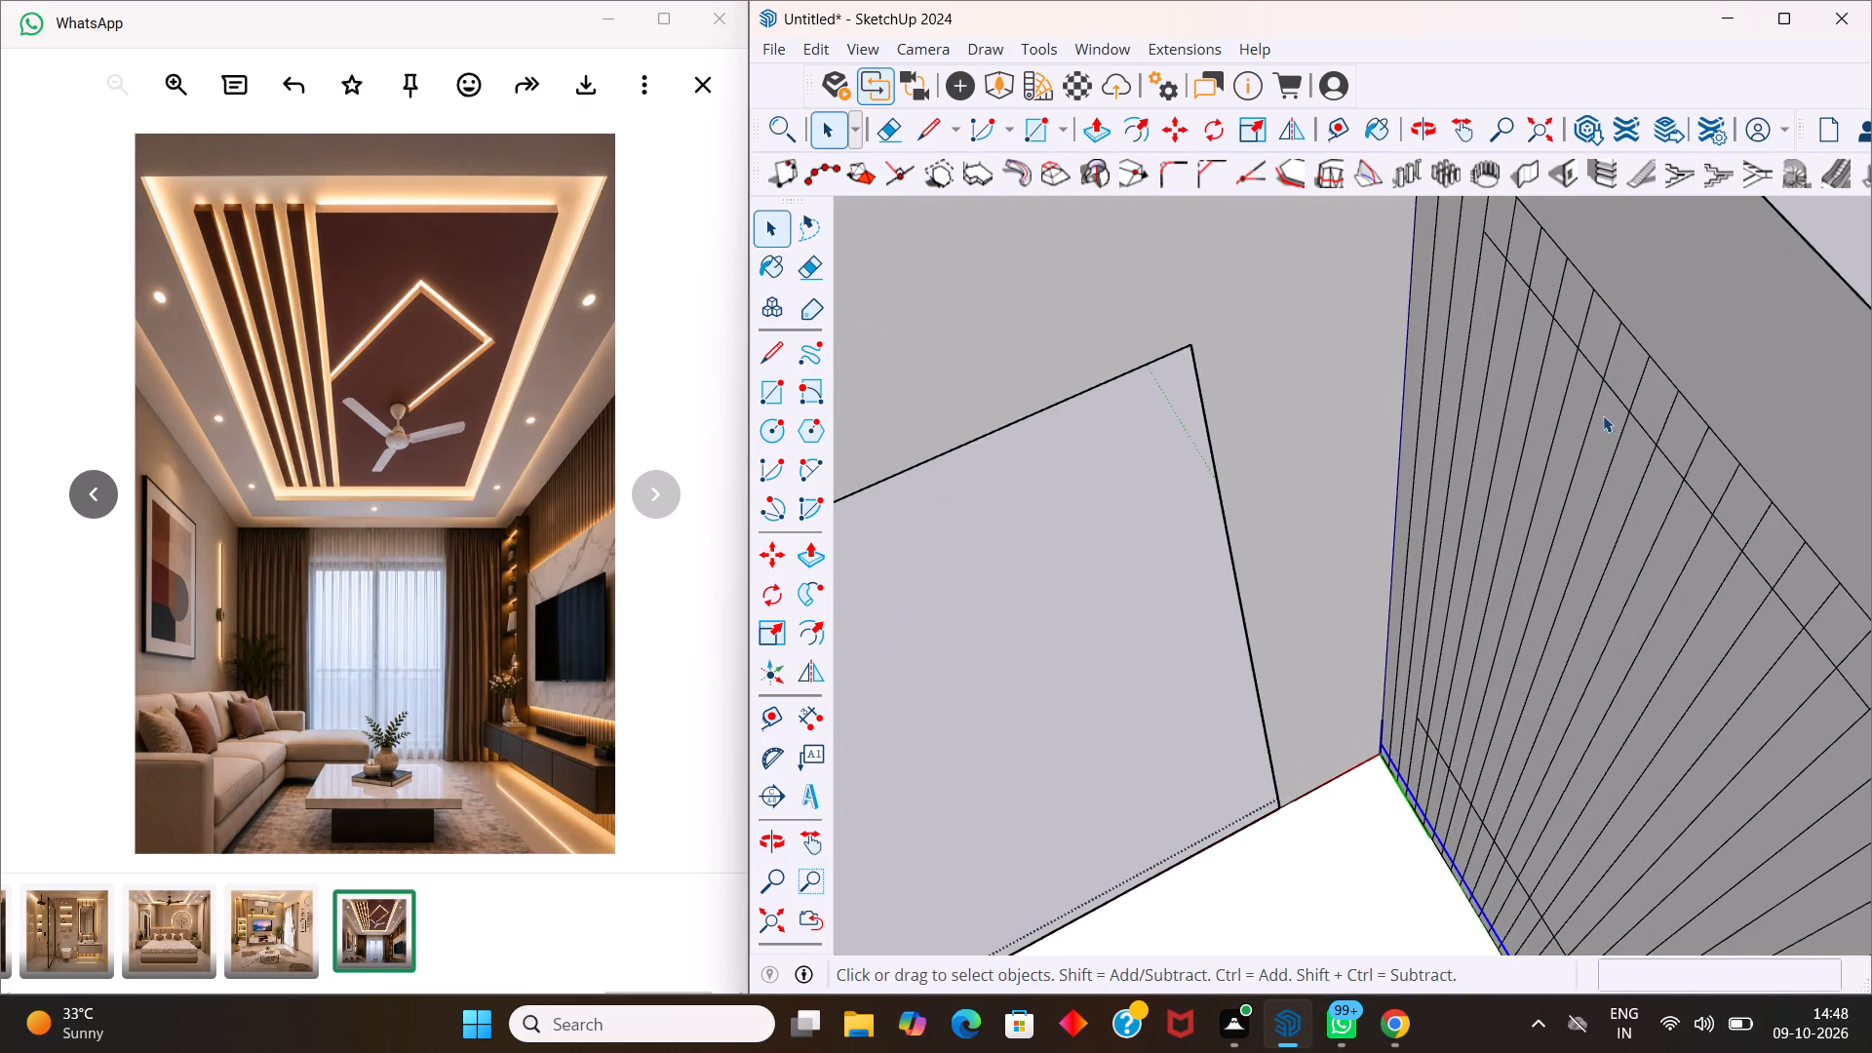
key("e")
left_click_drag(1493, 314, 1528, 362)
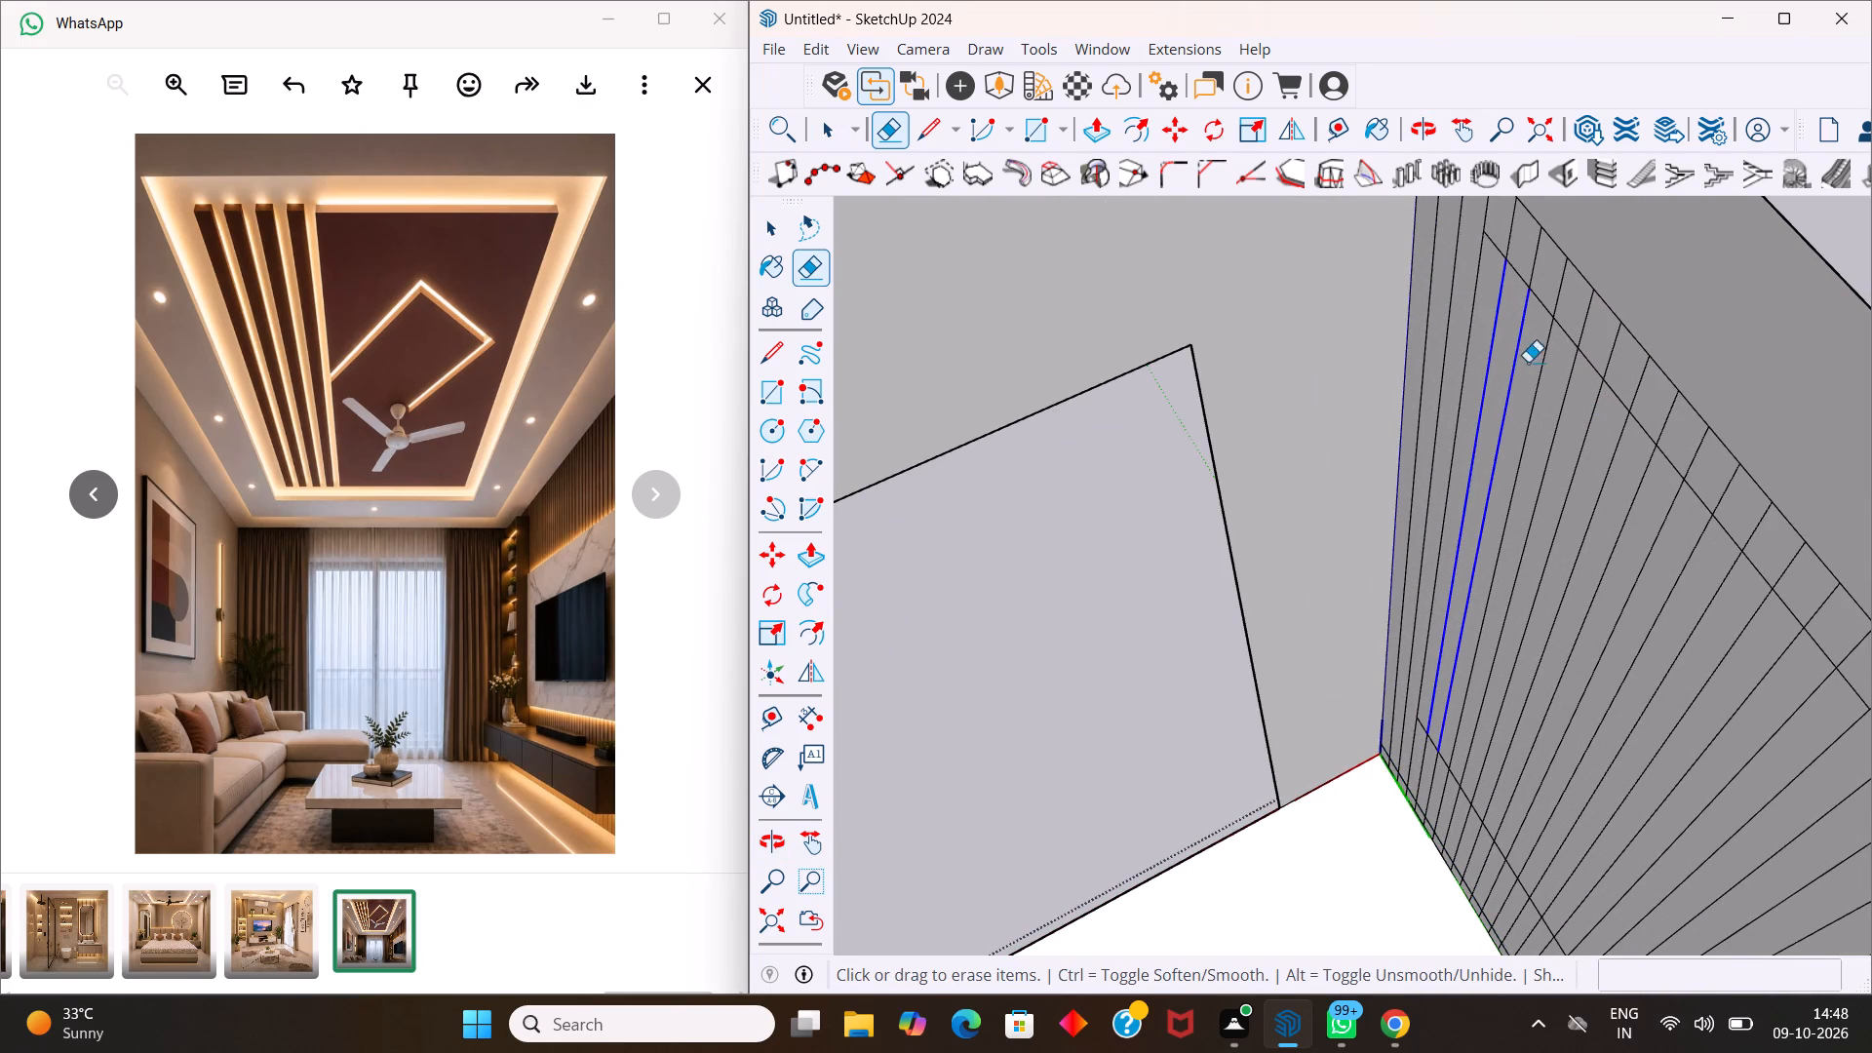
left_click_drag(1528, 362, 1651, 571)
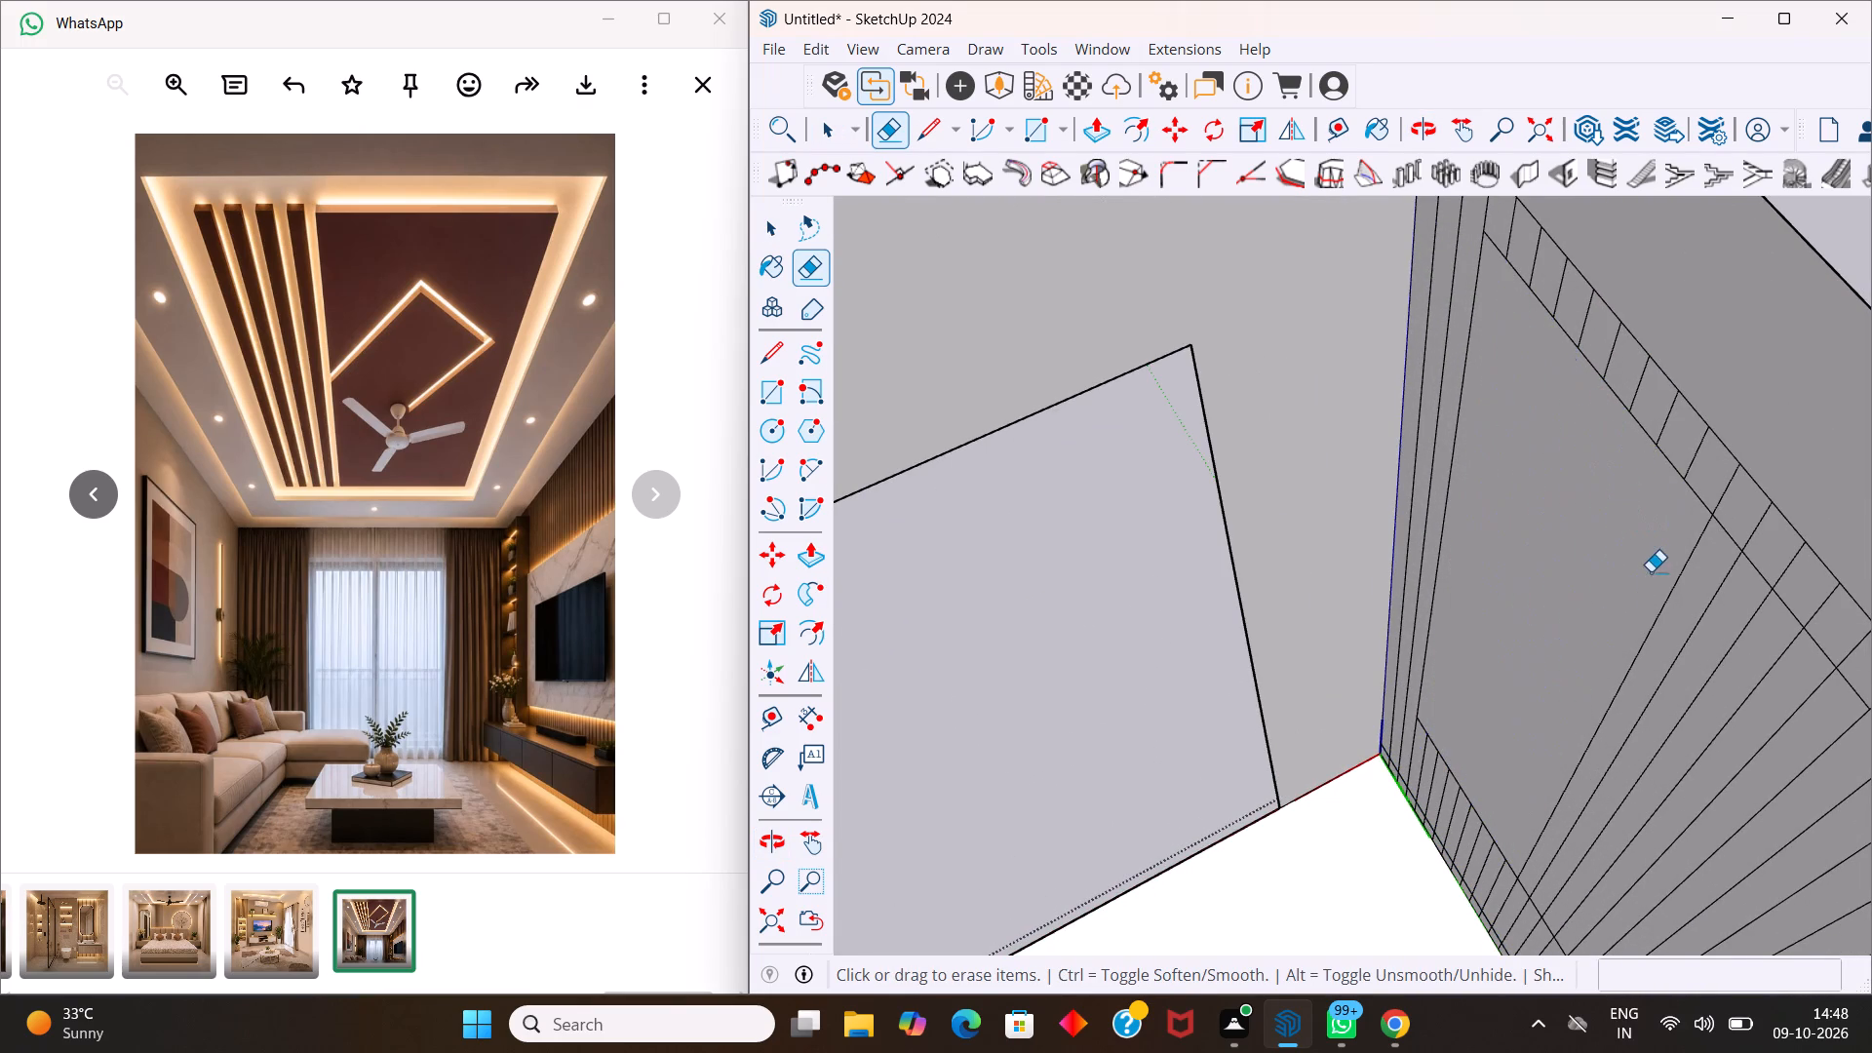
scroll(1651, 569, "down", 5)
left_click_drag(1654, 589, 1707, 682)
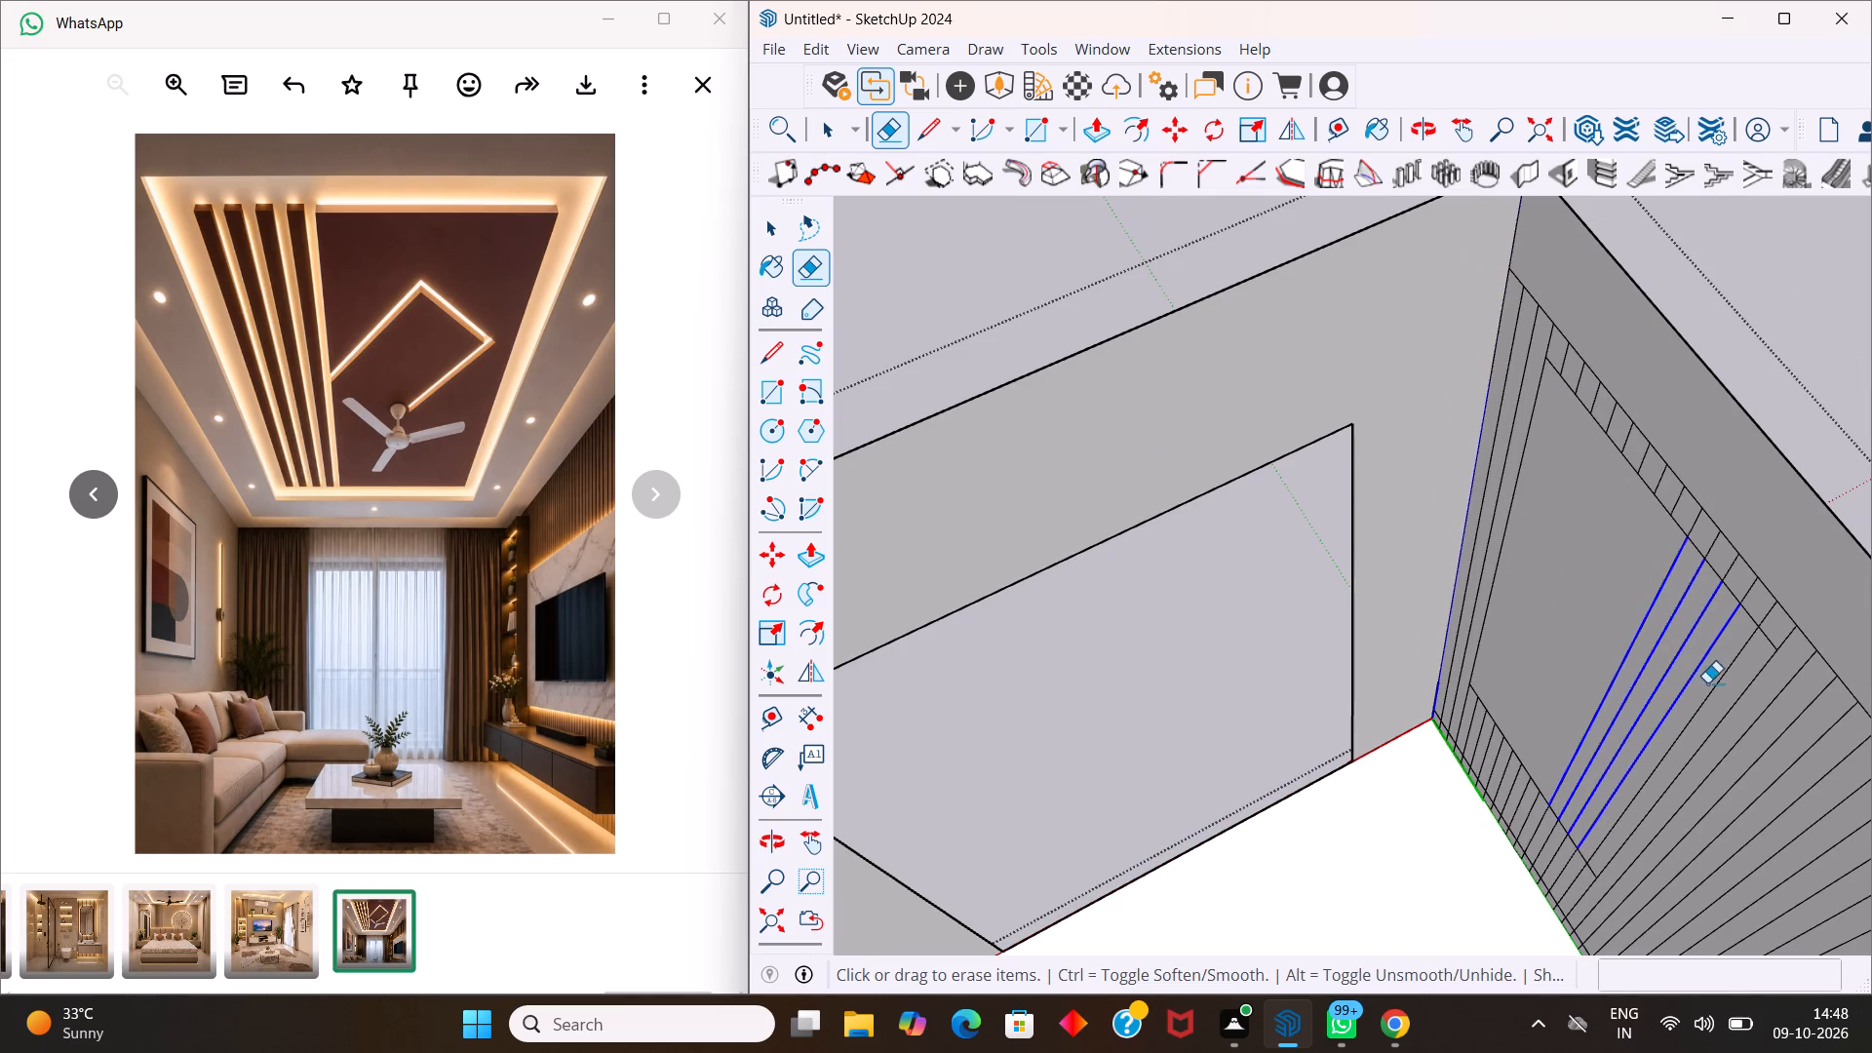
left_click_drag(1707, 682, 1706, 698)
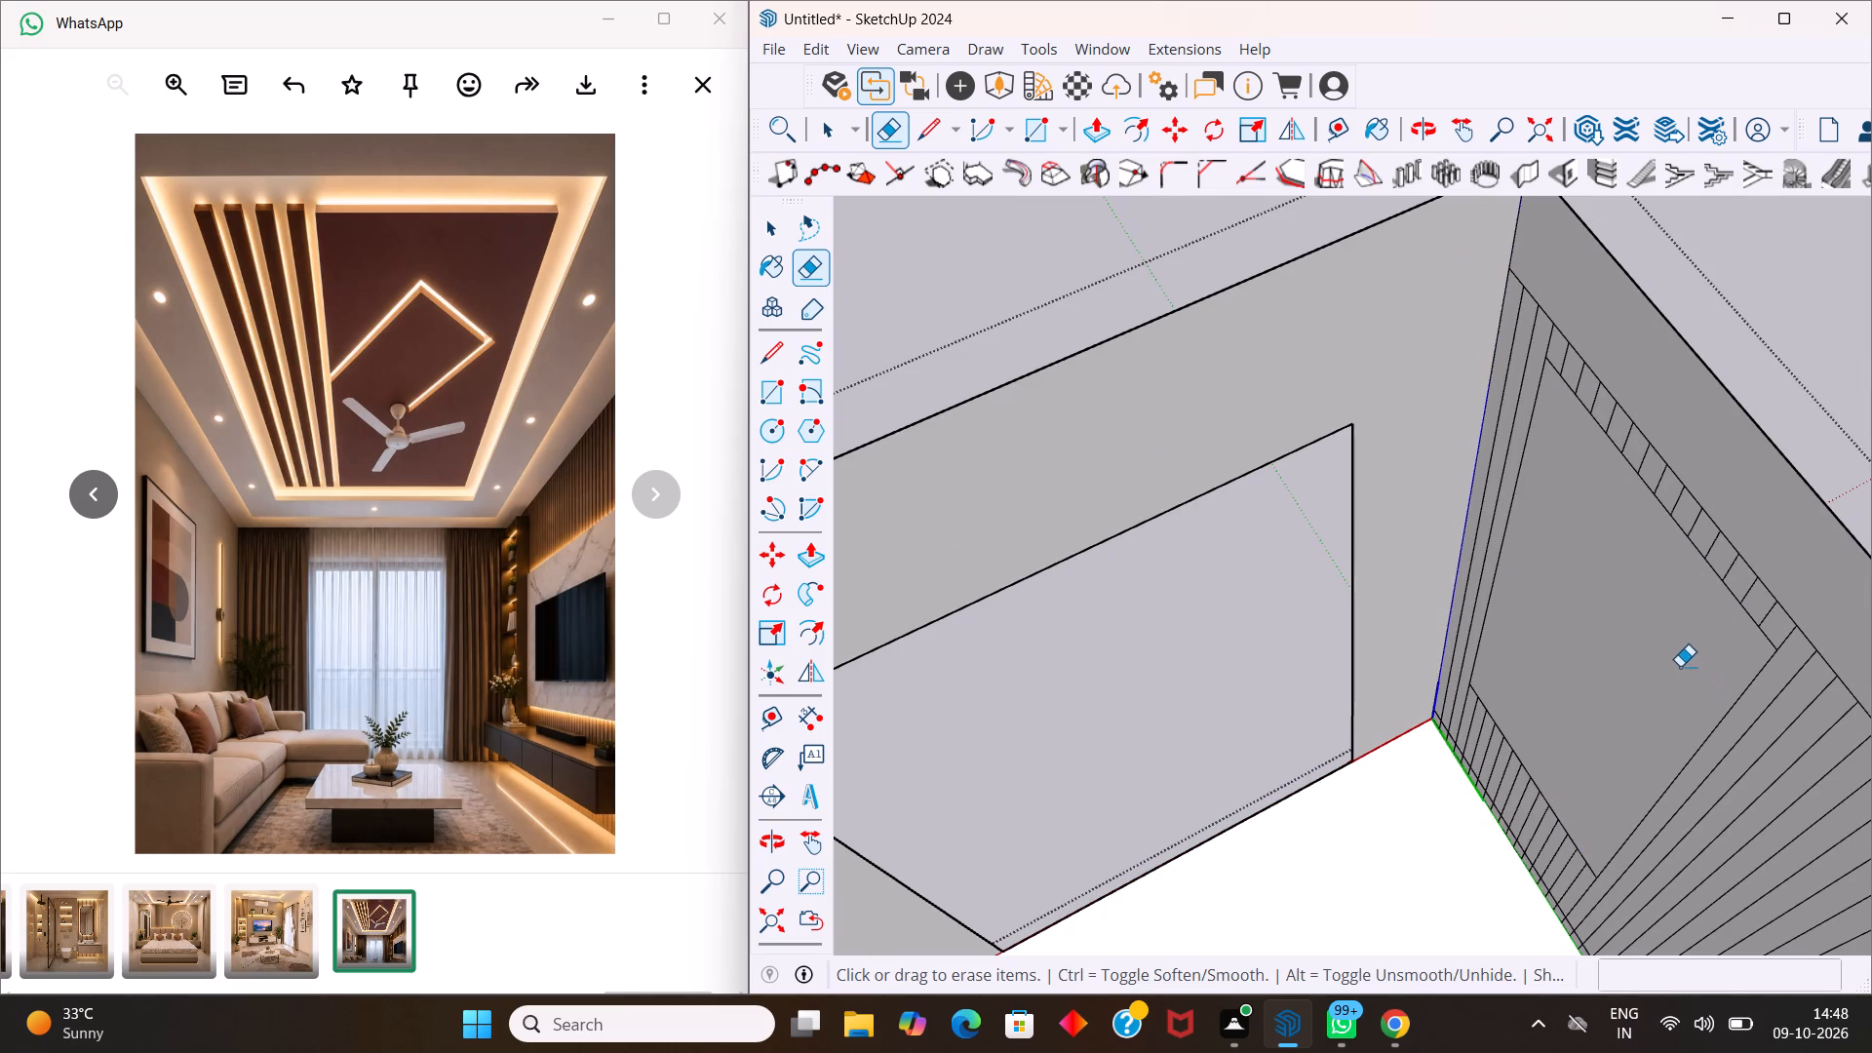
key("space")
Measure the width of the upright rectangle's lower edge with the Dimension tool, without placing a dimension.
middle_click_drag(1576, 671, 1712, 568)
middle_click(1712, 567)
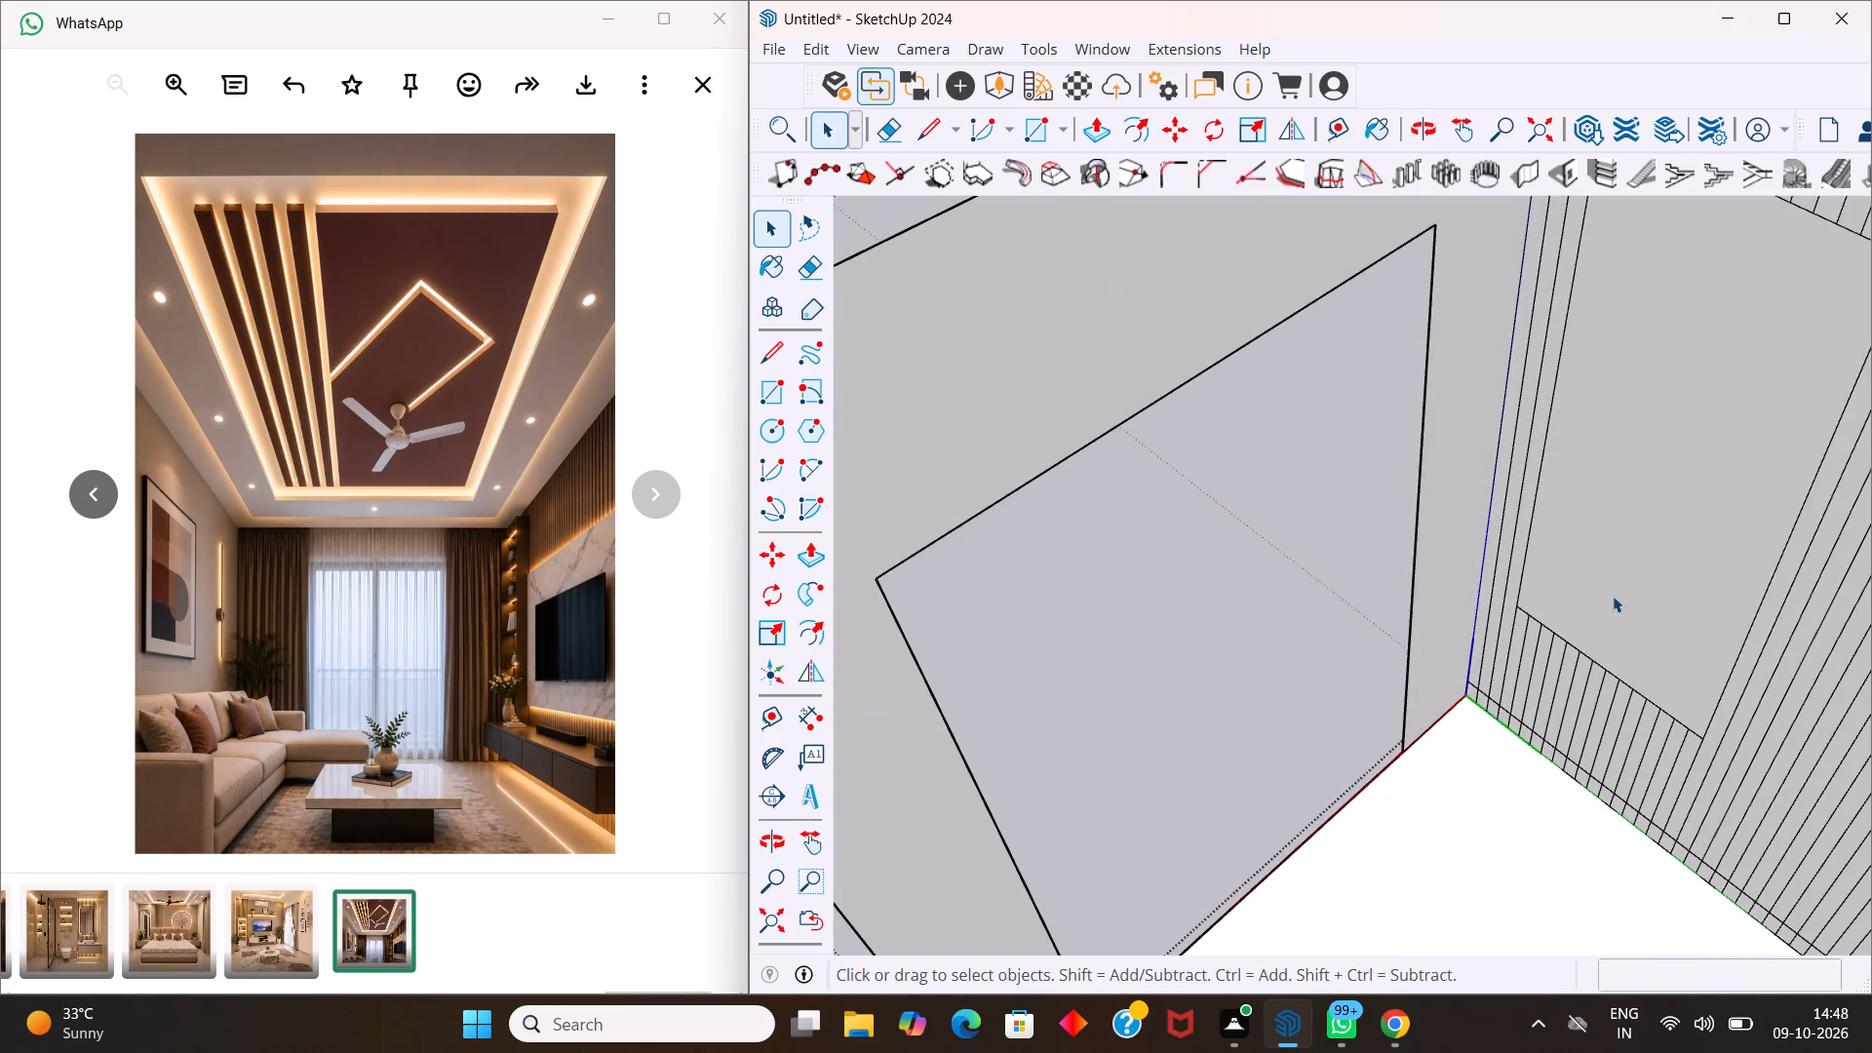
scroll(1609, 598, "up", 7)
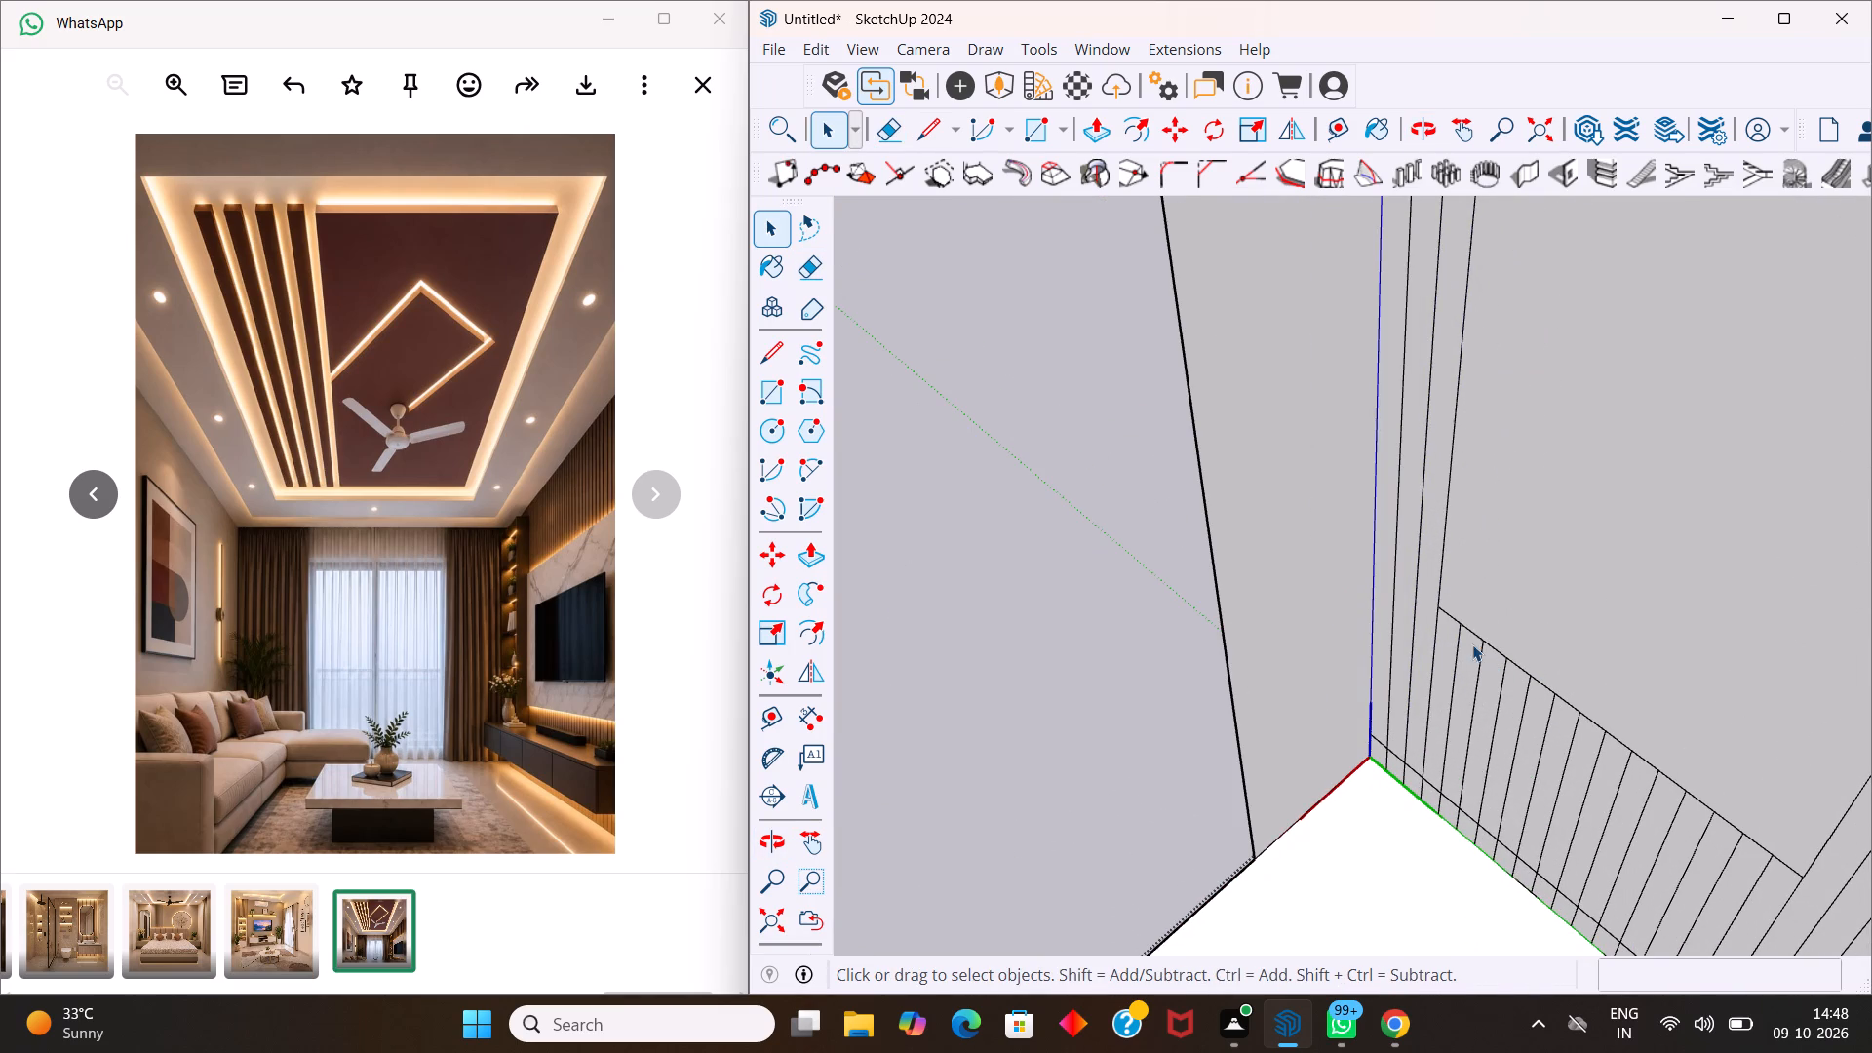
left_click(809, 721)
left_click(1435, 612)
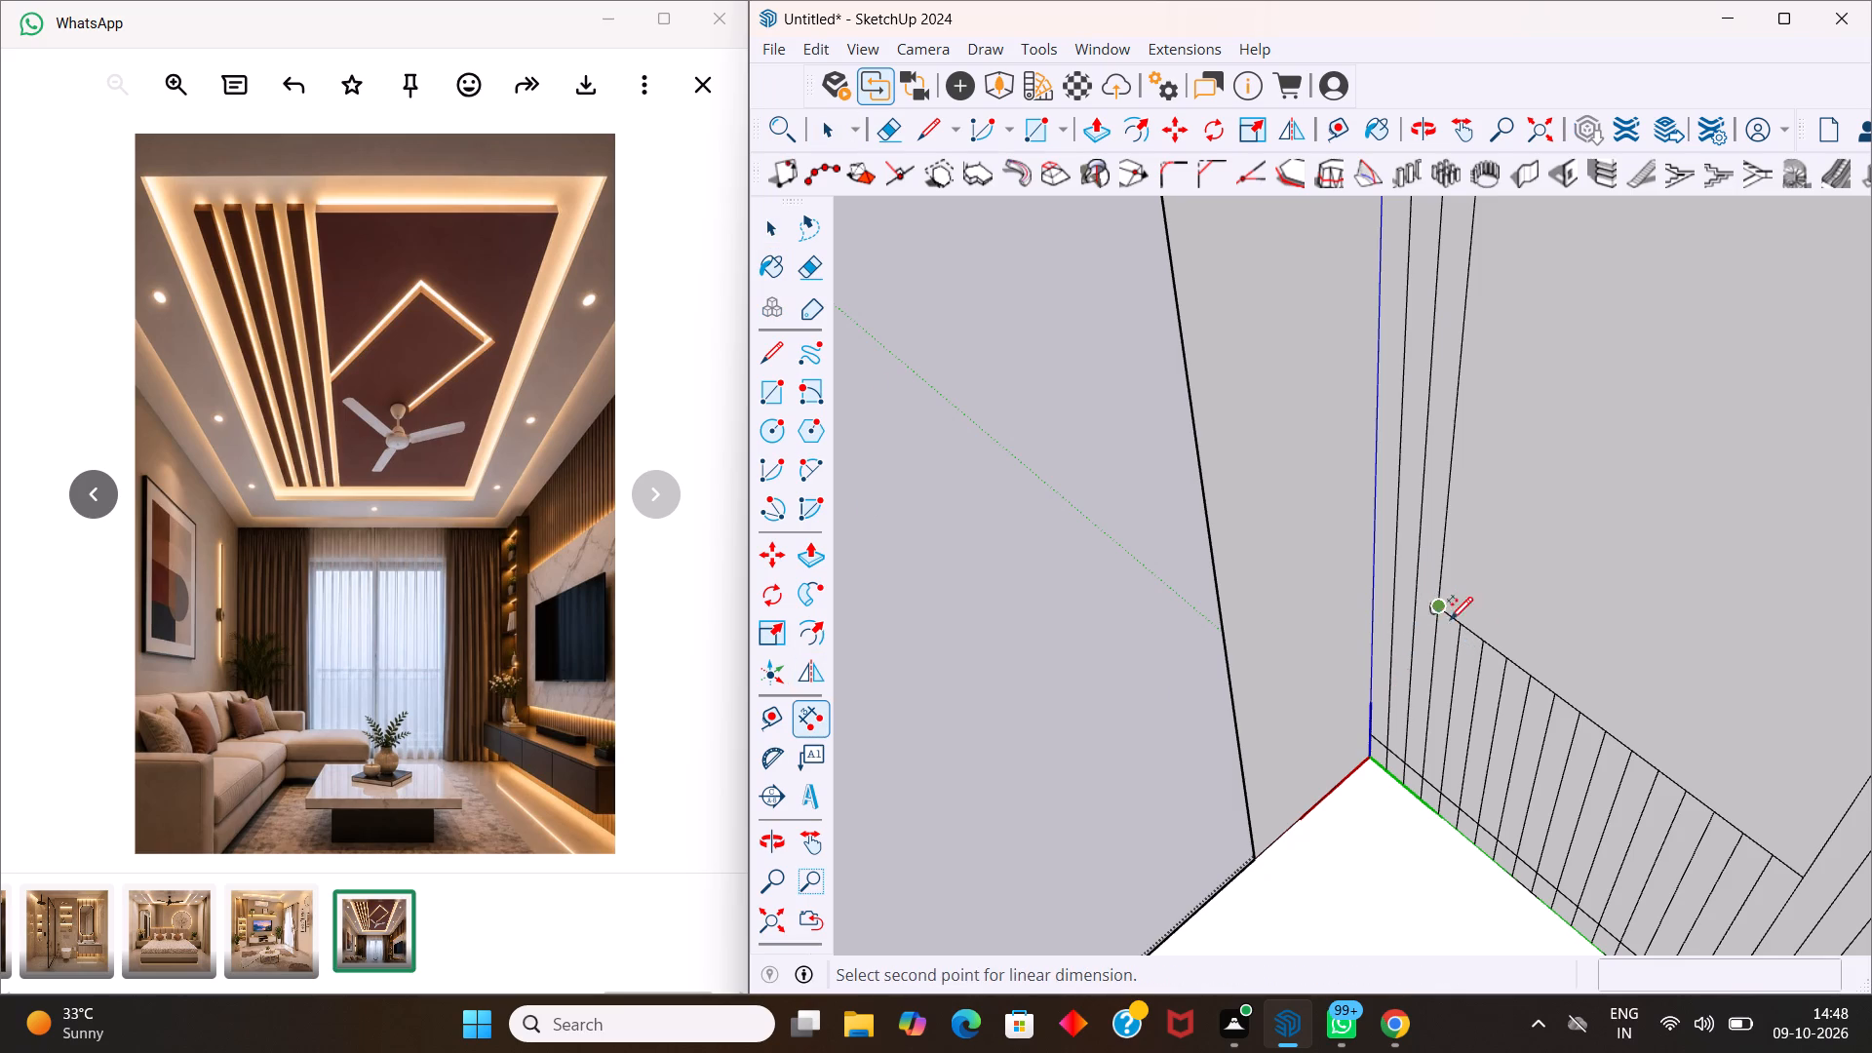
scroll(1558, 722, "down", 5)
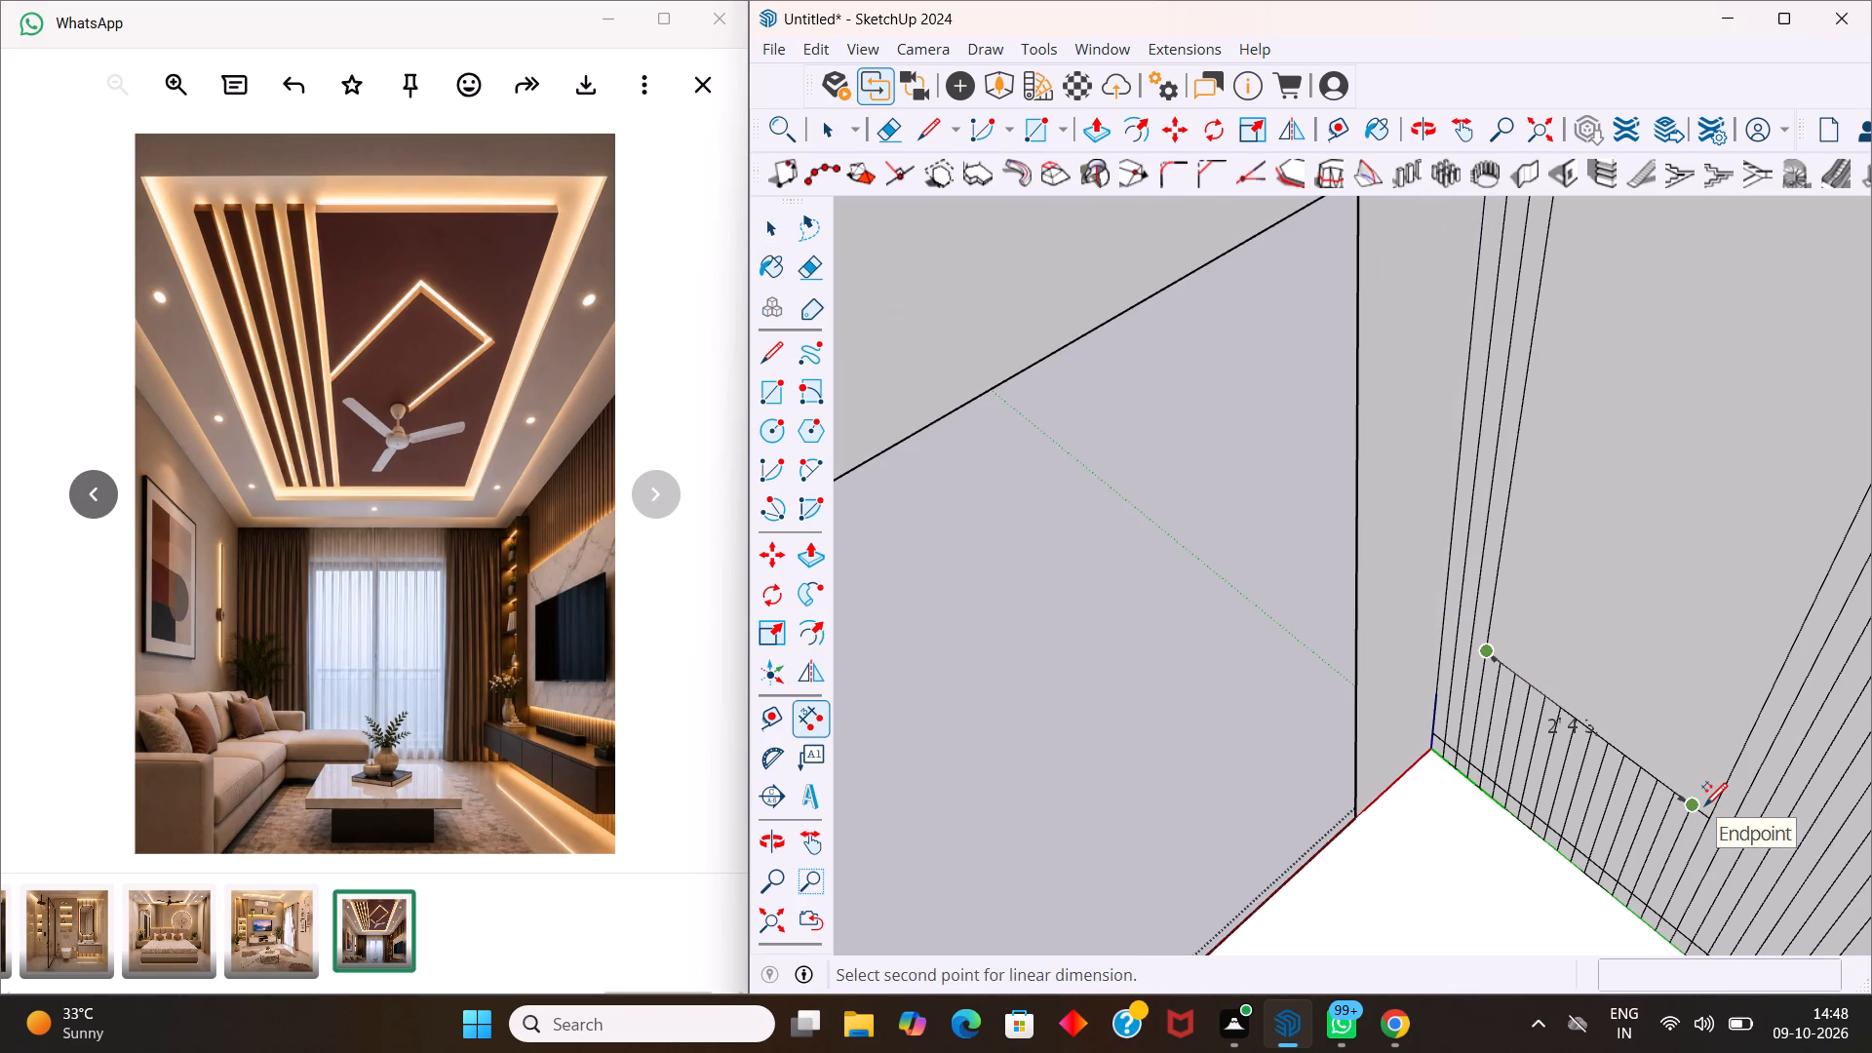
scroll(1704, 804, "up", 1)
key("space")
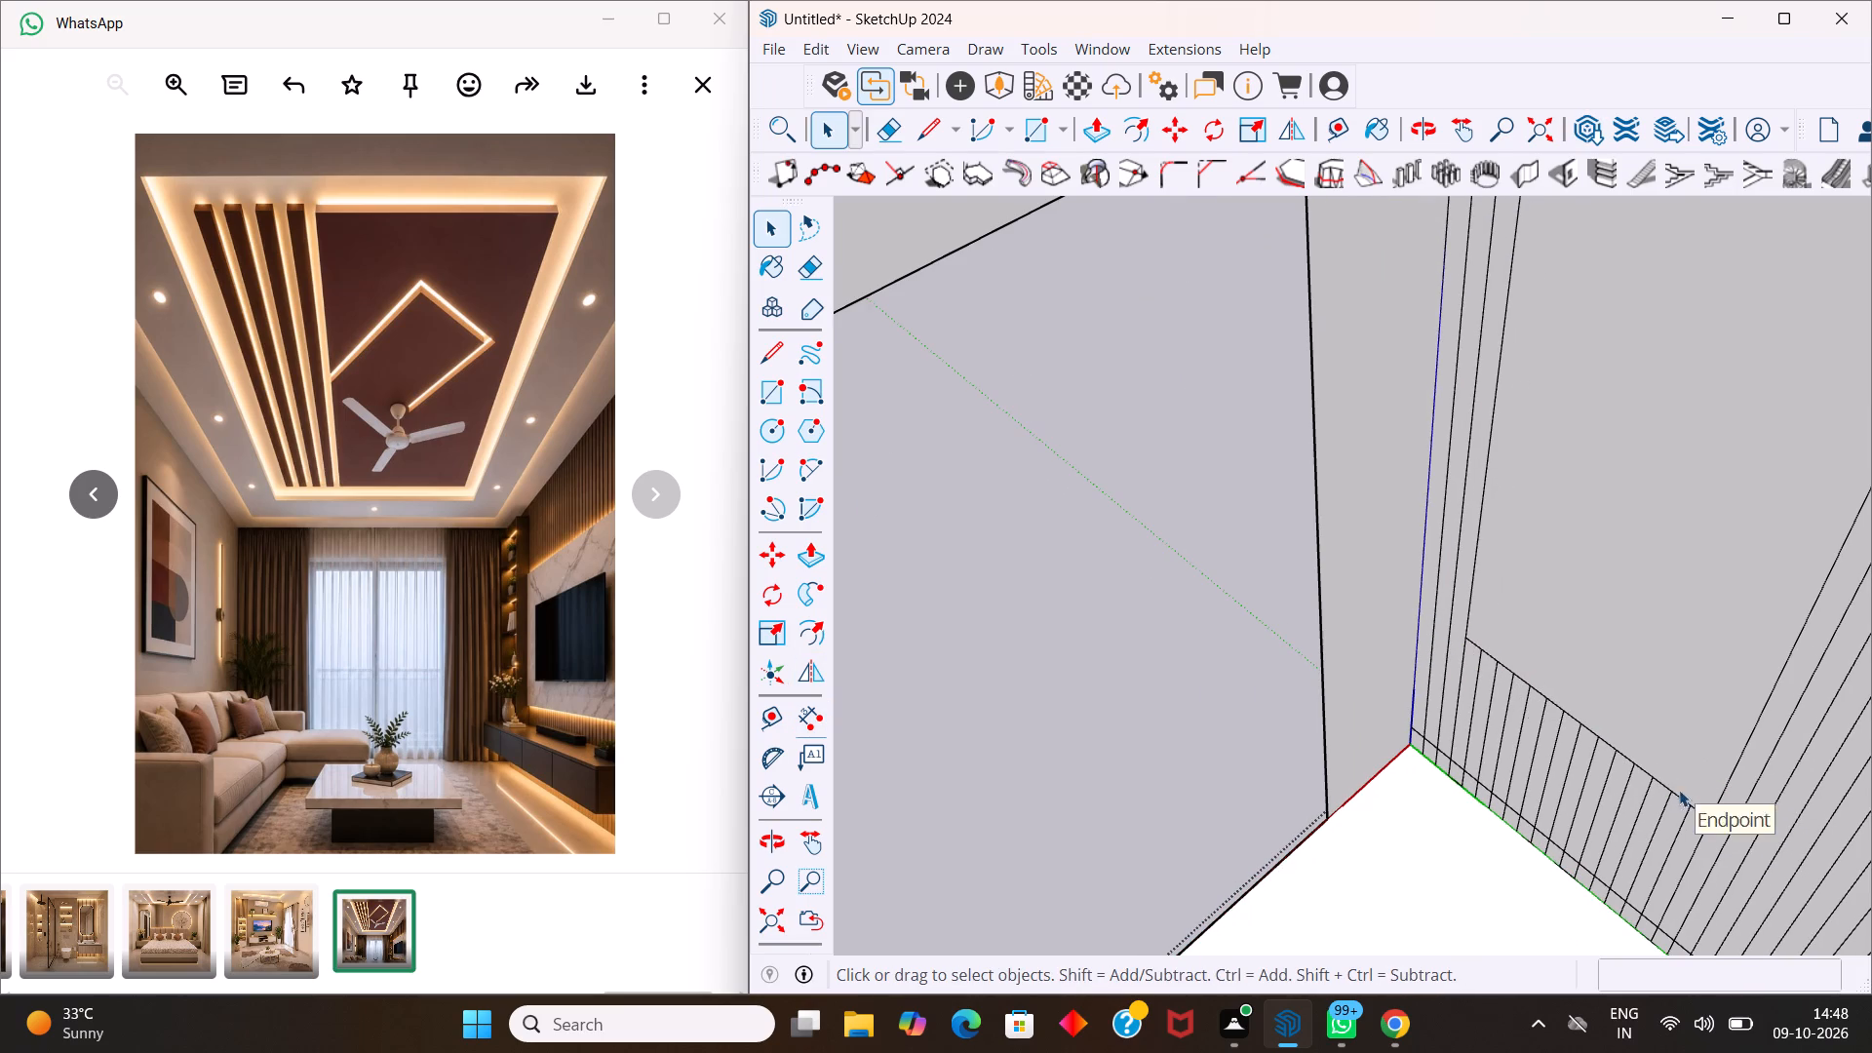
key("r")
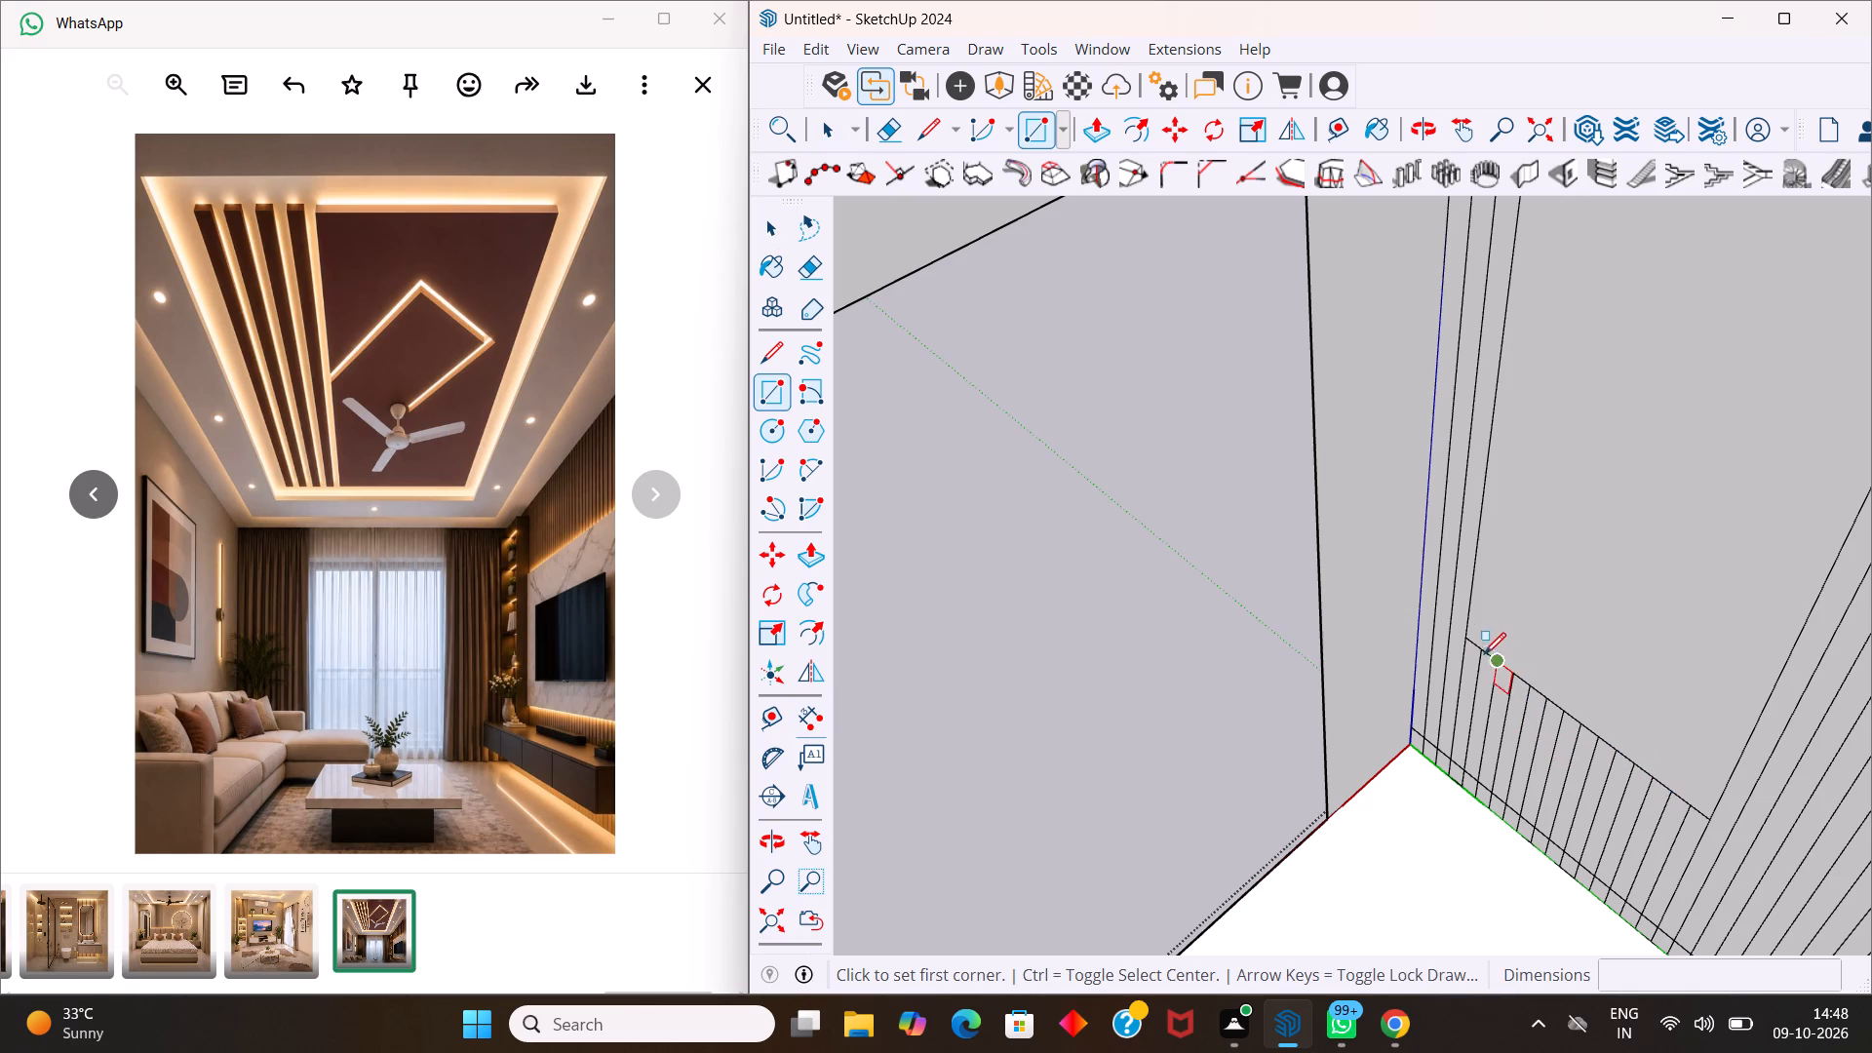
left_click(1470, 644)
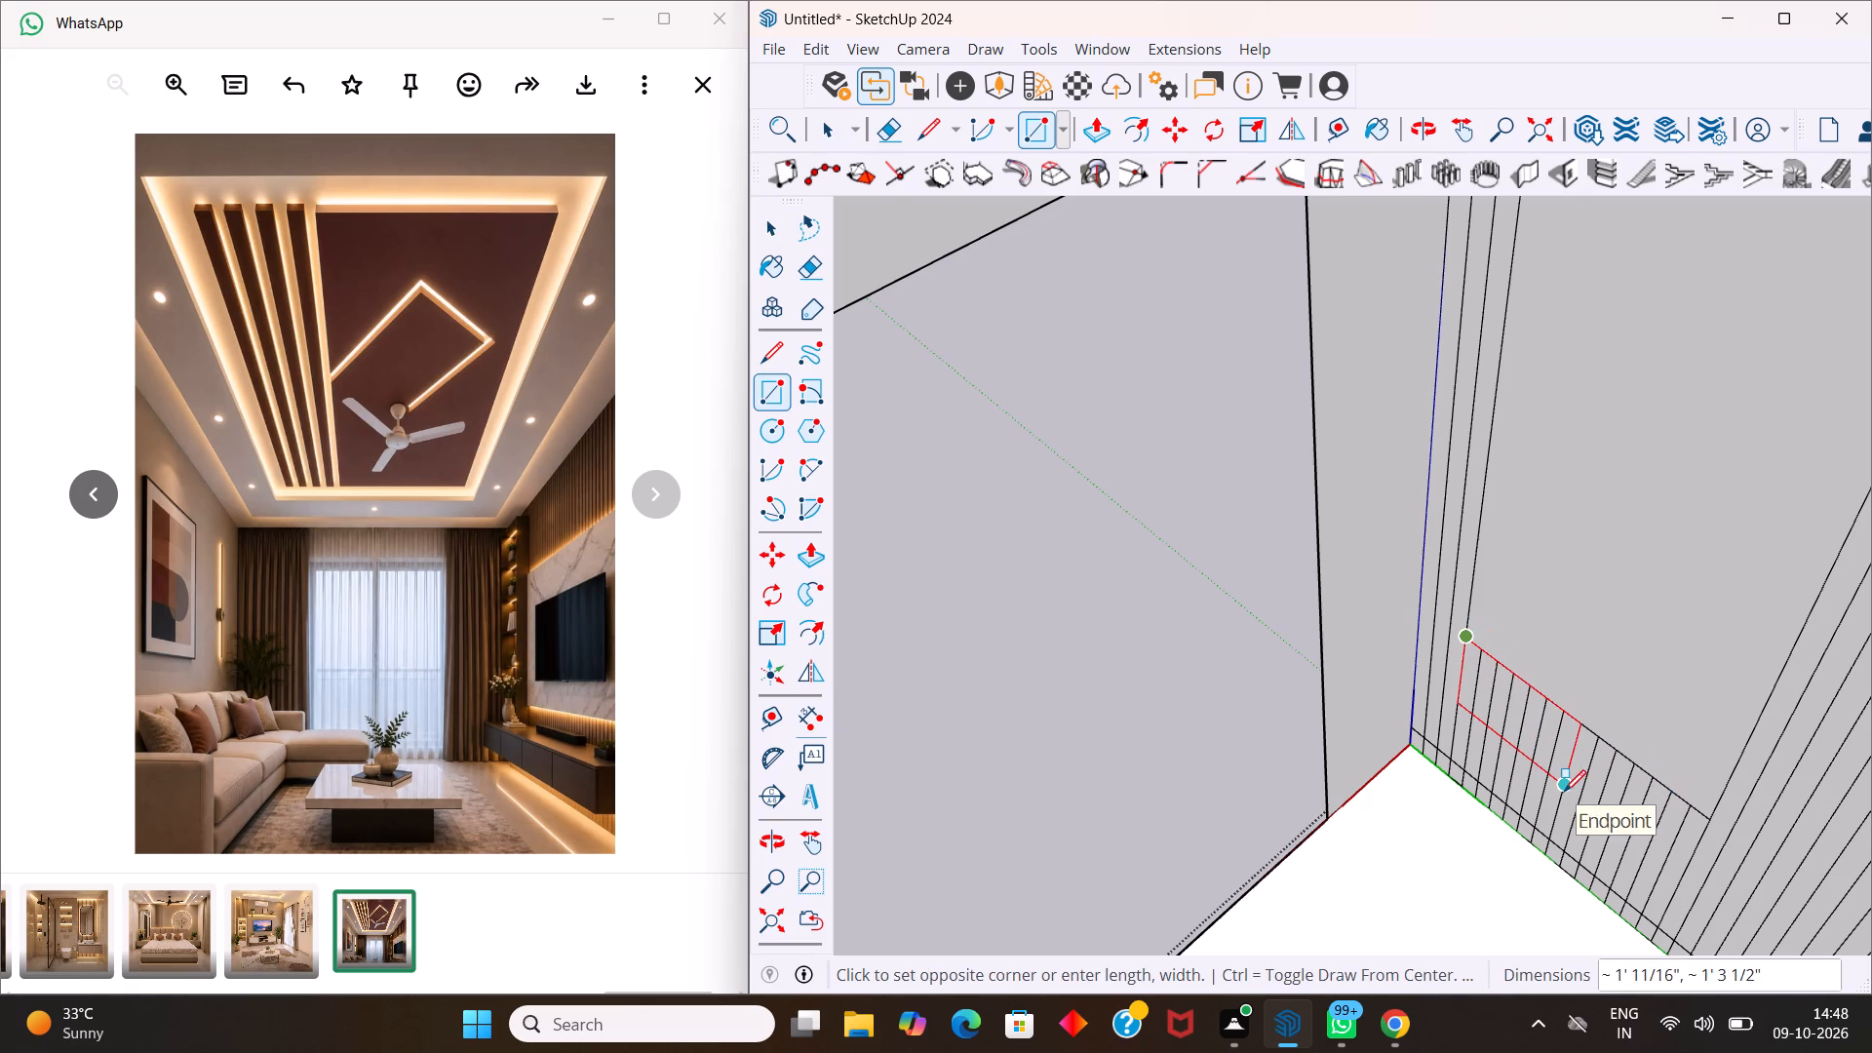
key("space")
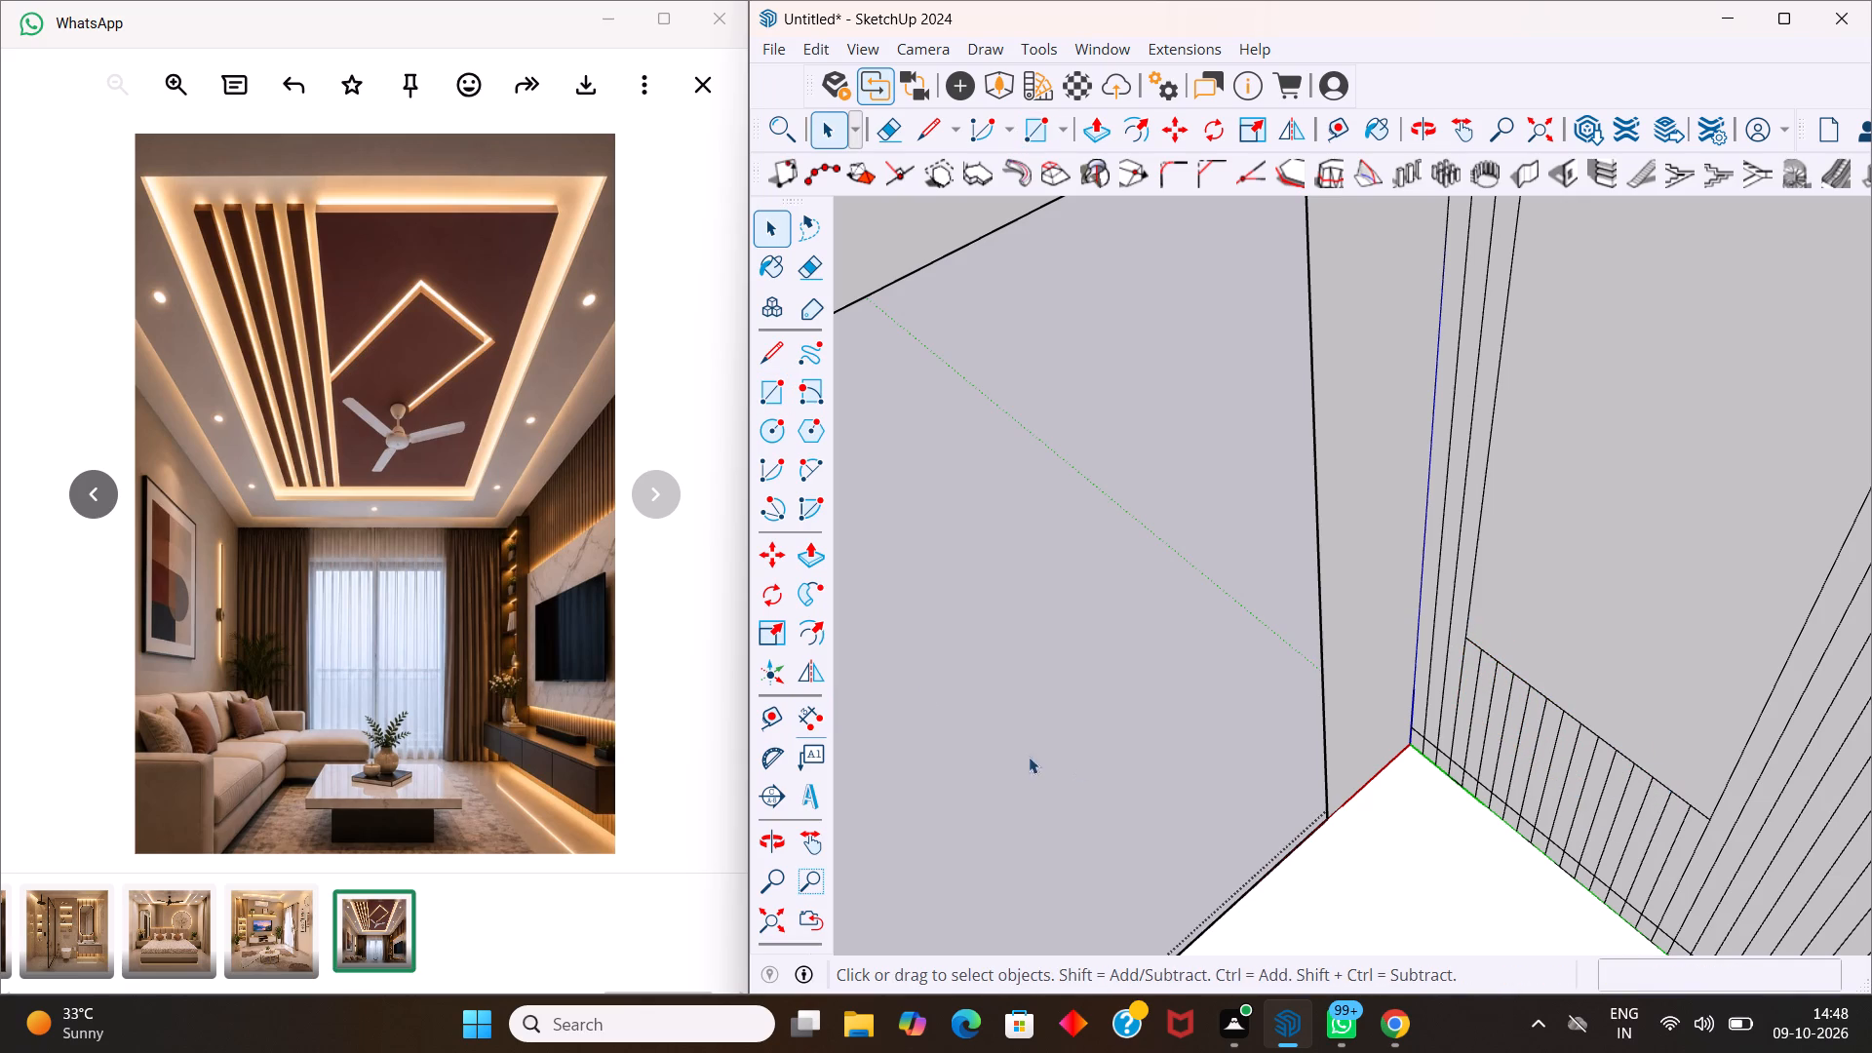
Measure from the skirting line up to the upright rectangle's lower edge, without placing a dimension.
left_click(818, 716)
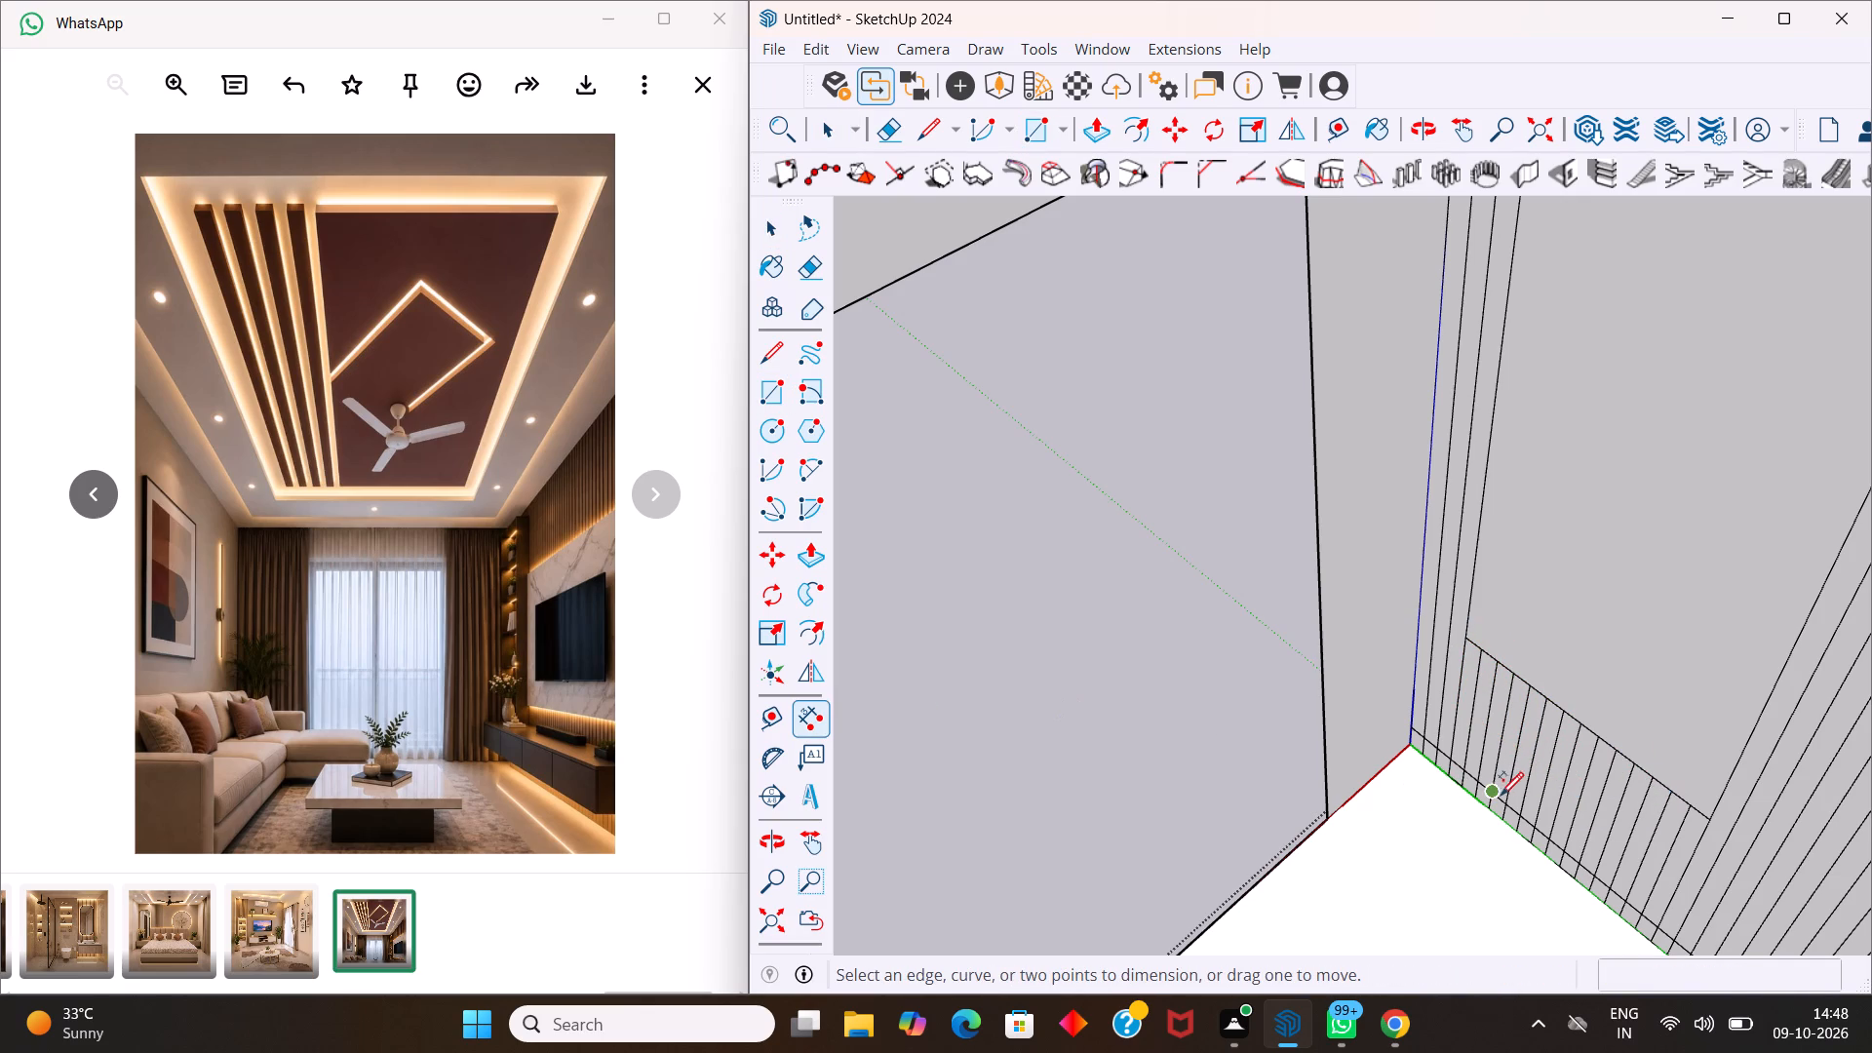
left_click(1500, 795)
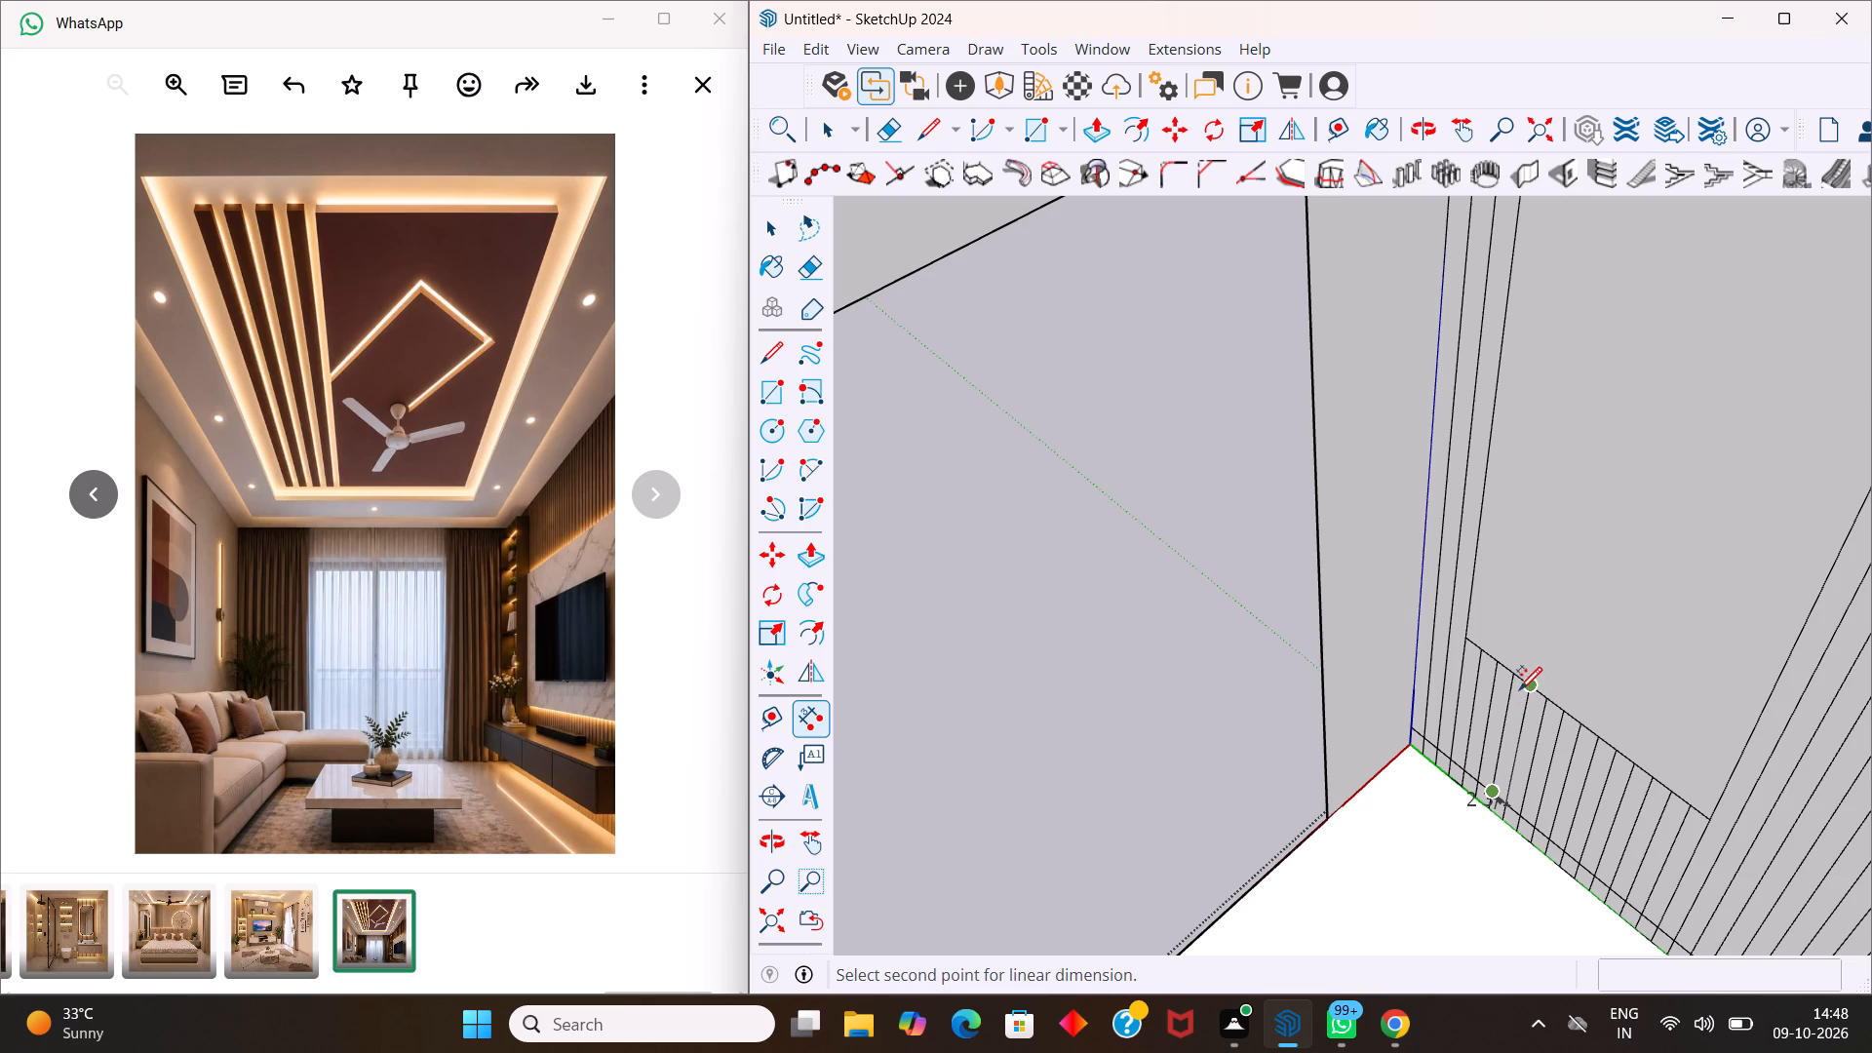
scroll(1519, 678, "up", 4)
left_click(1519, 675)
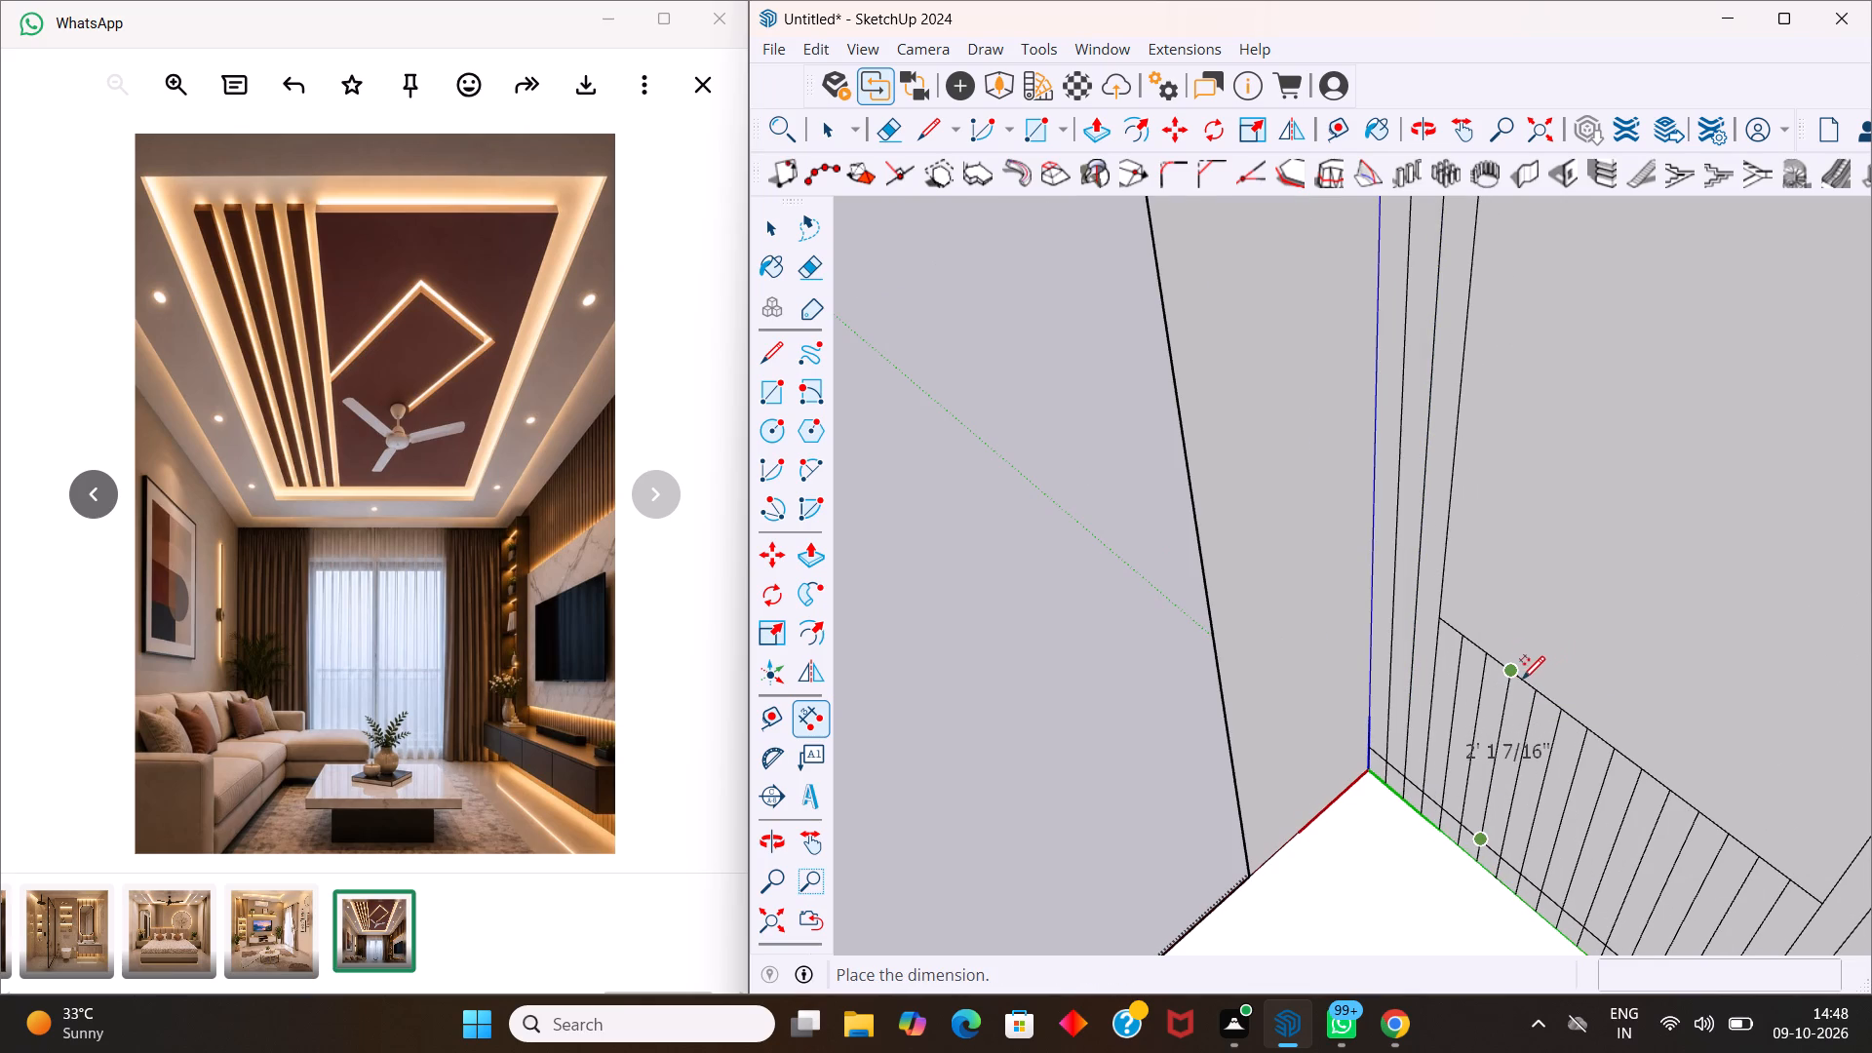
key("Escape")
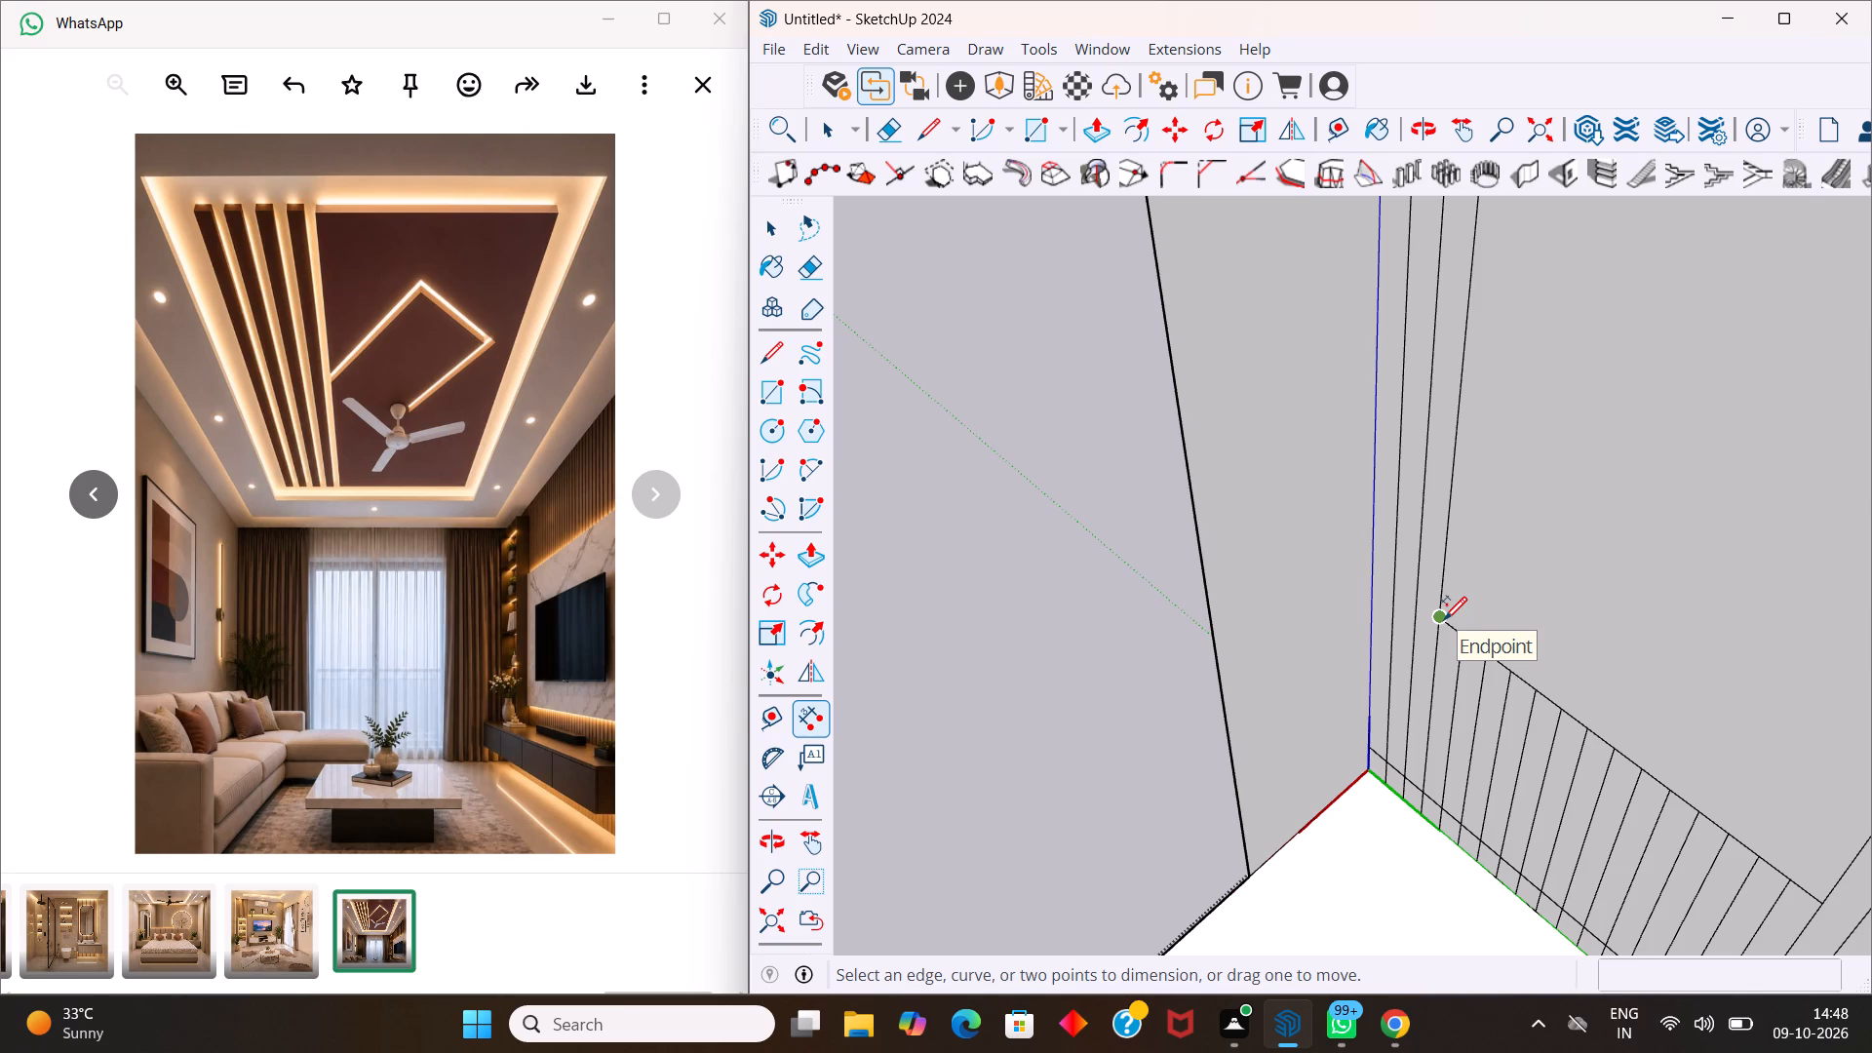
Draw a rectangle about 1' 1" high and 2' 7" wide on the side wall, hanging from the upright panel's lower edge over the strips.
key("r")
left_click(1444, 618)
scroll(1501, 769, "down", 5)
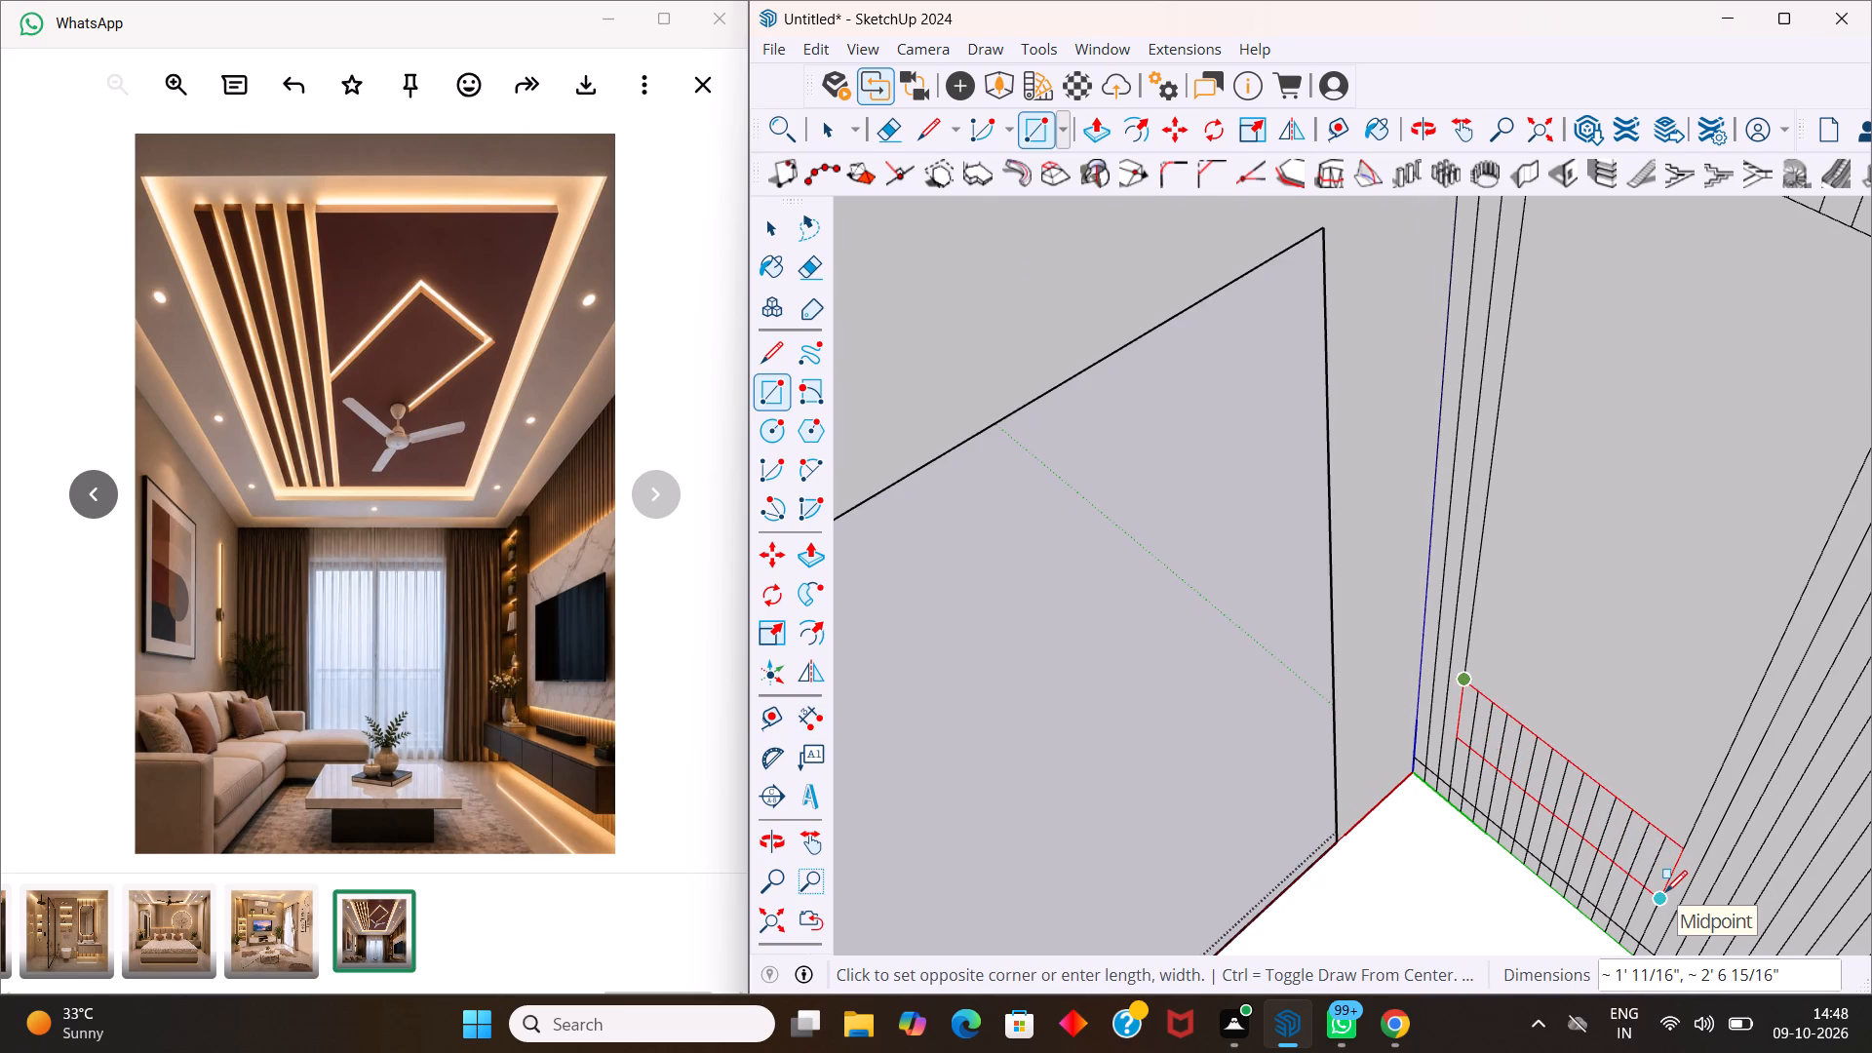
left_click(1663, 892)
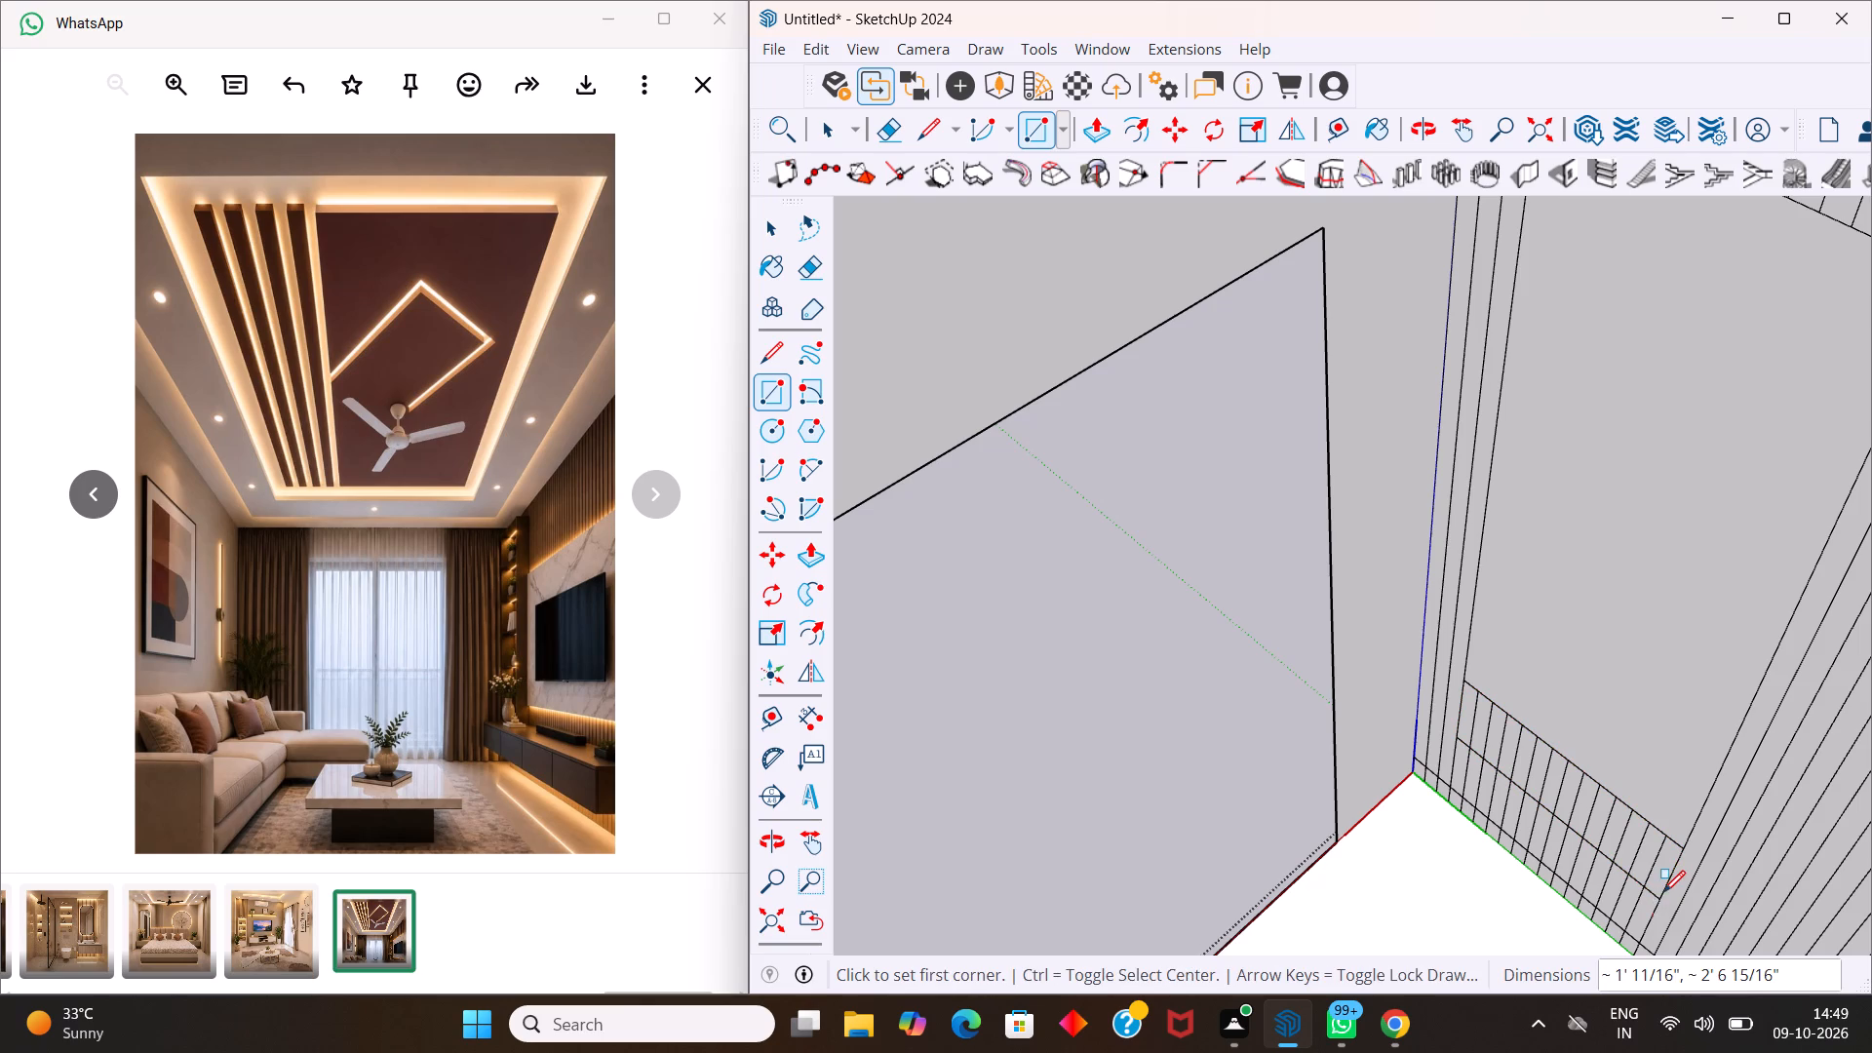
Erase the strip lines inside the new rectangle and the panel's old lower edge, extending the blank upright panel downward.
key("space")
key("e")
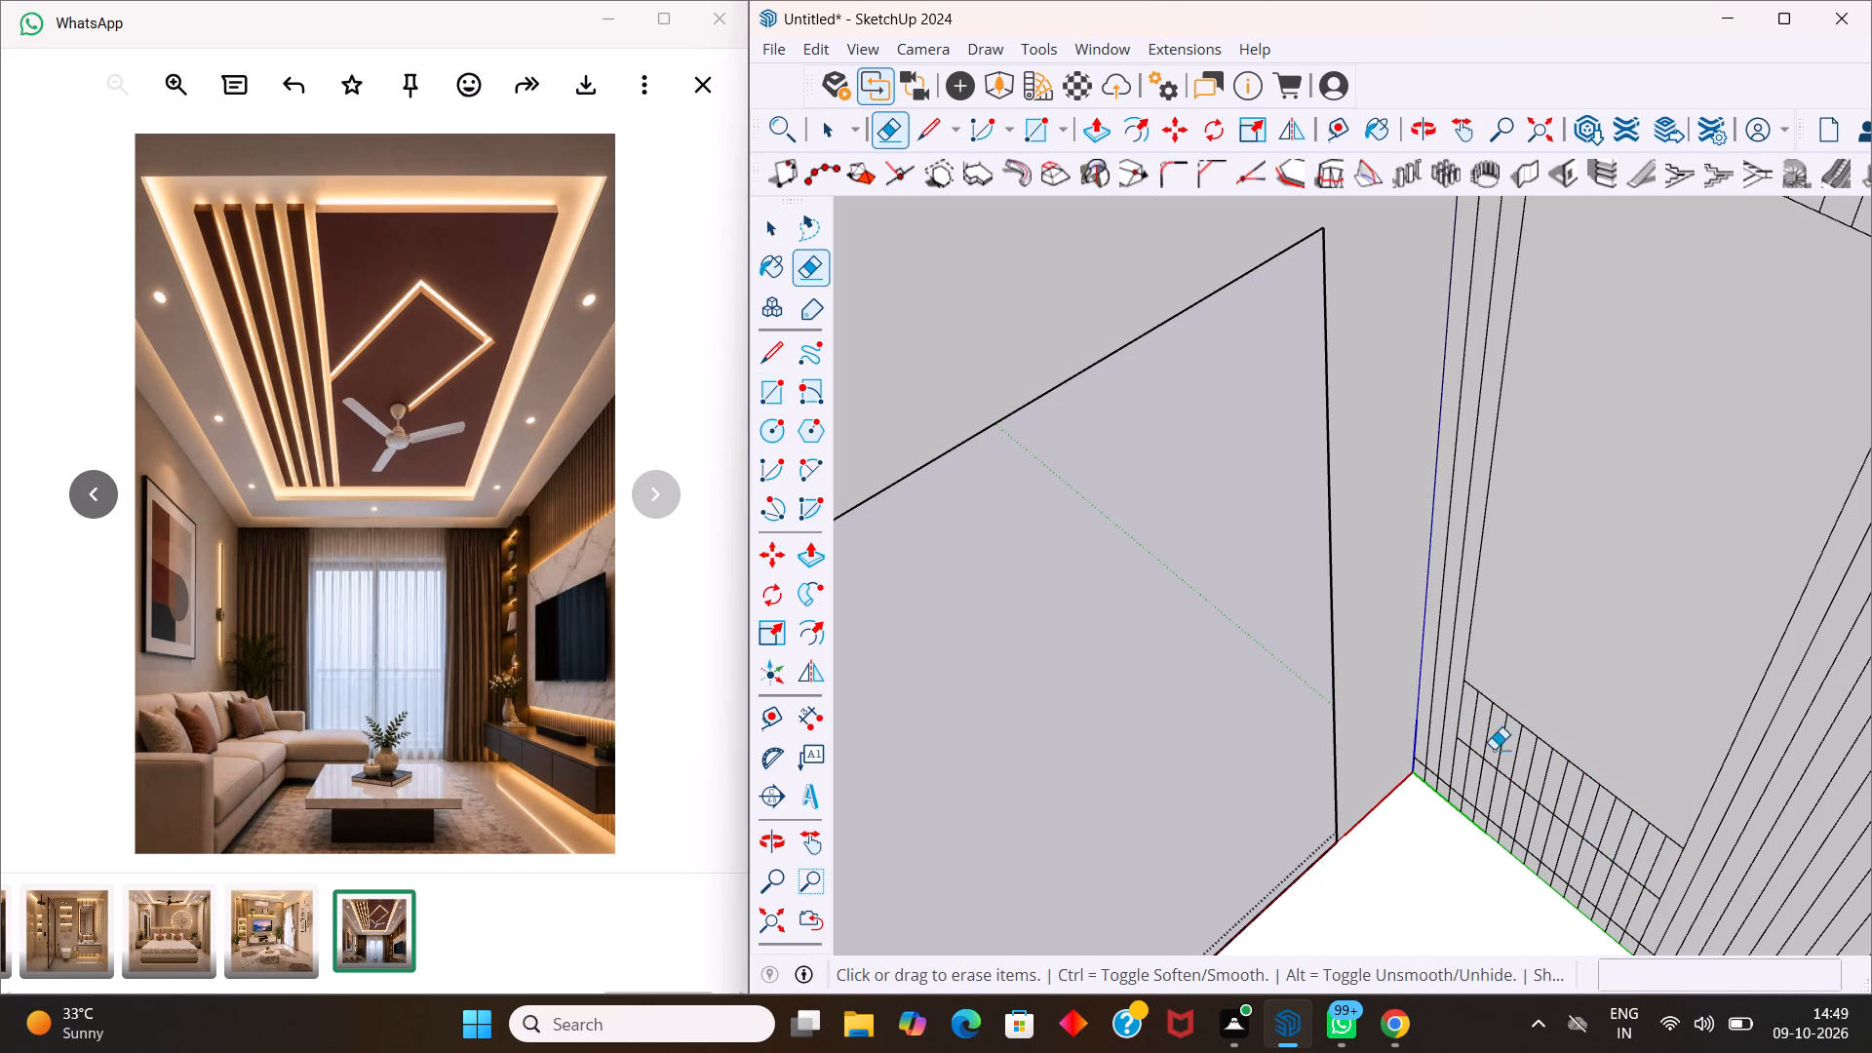
left_click_drag(1476, 721, 1612, 811)
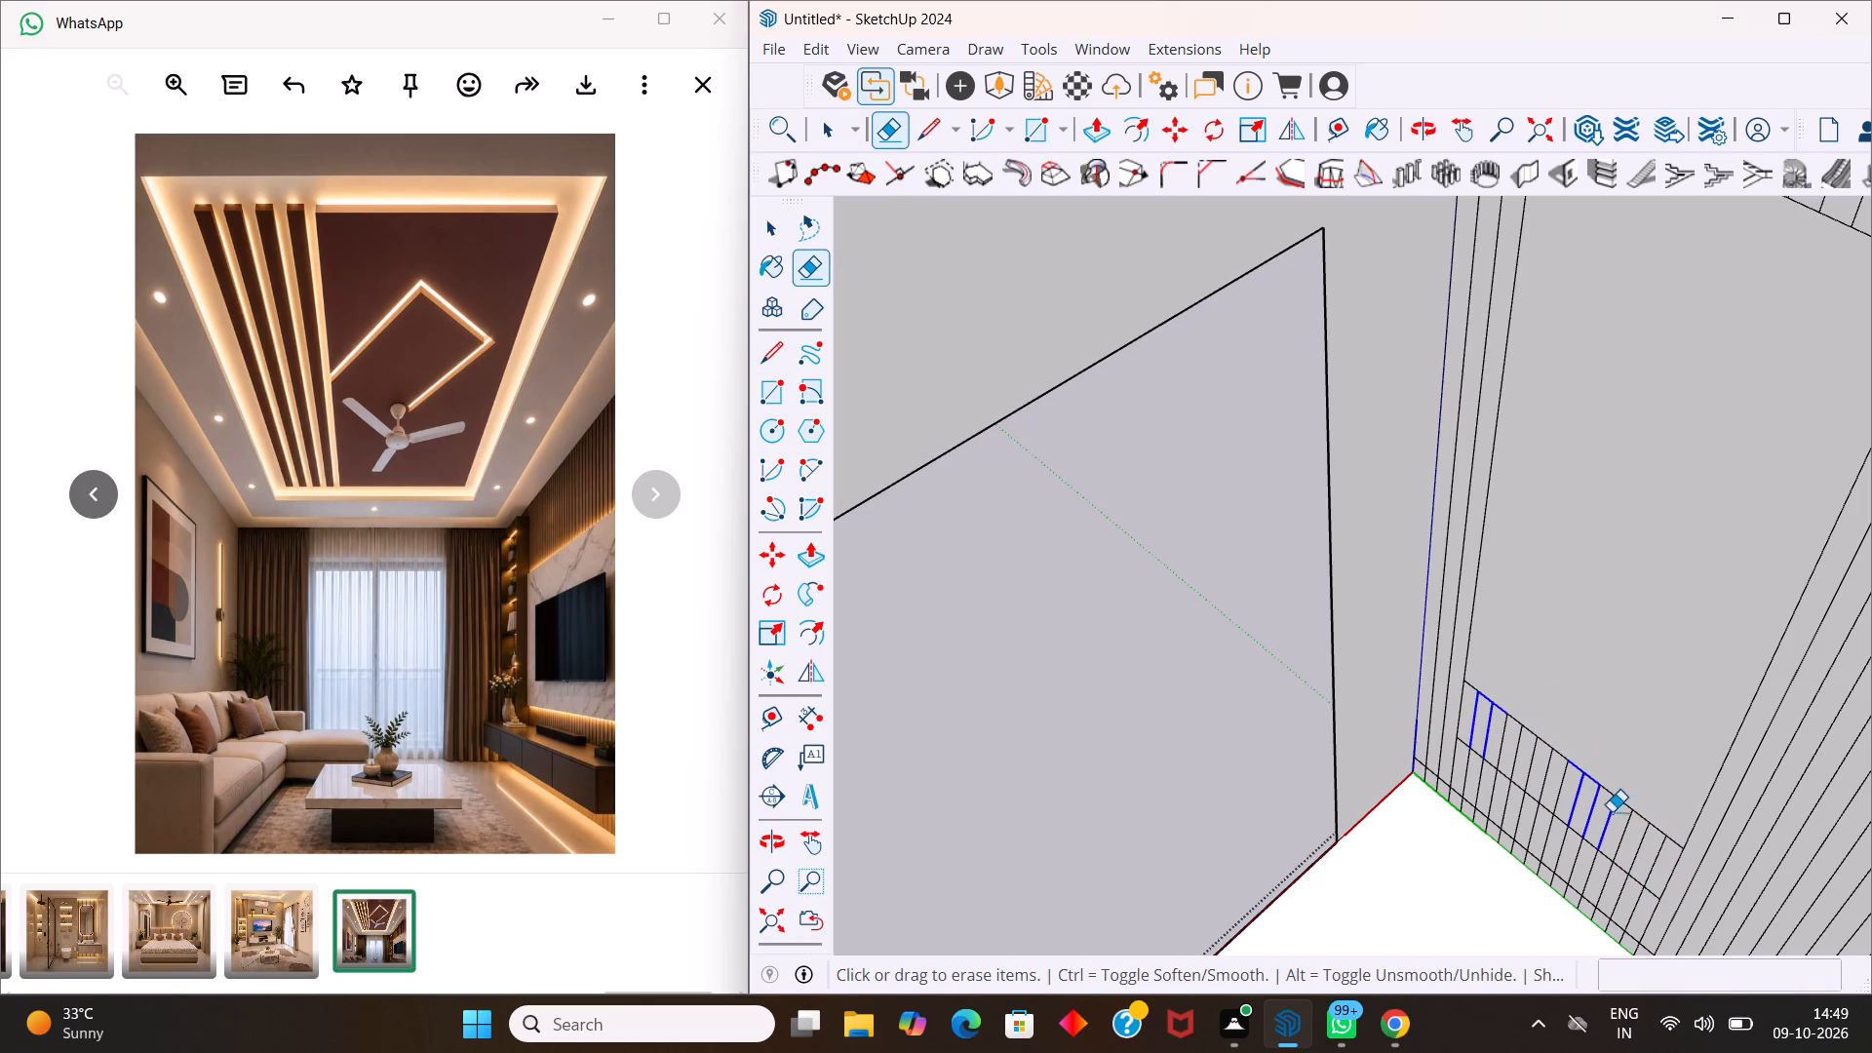
left_click_drag(1612, 811, 1654, 811)
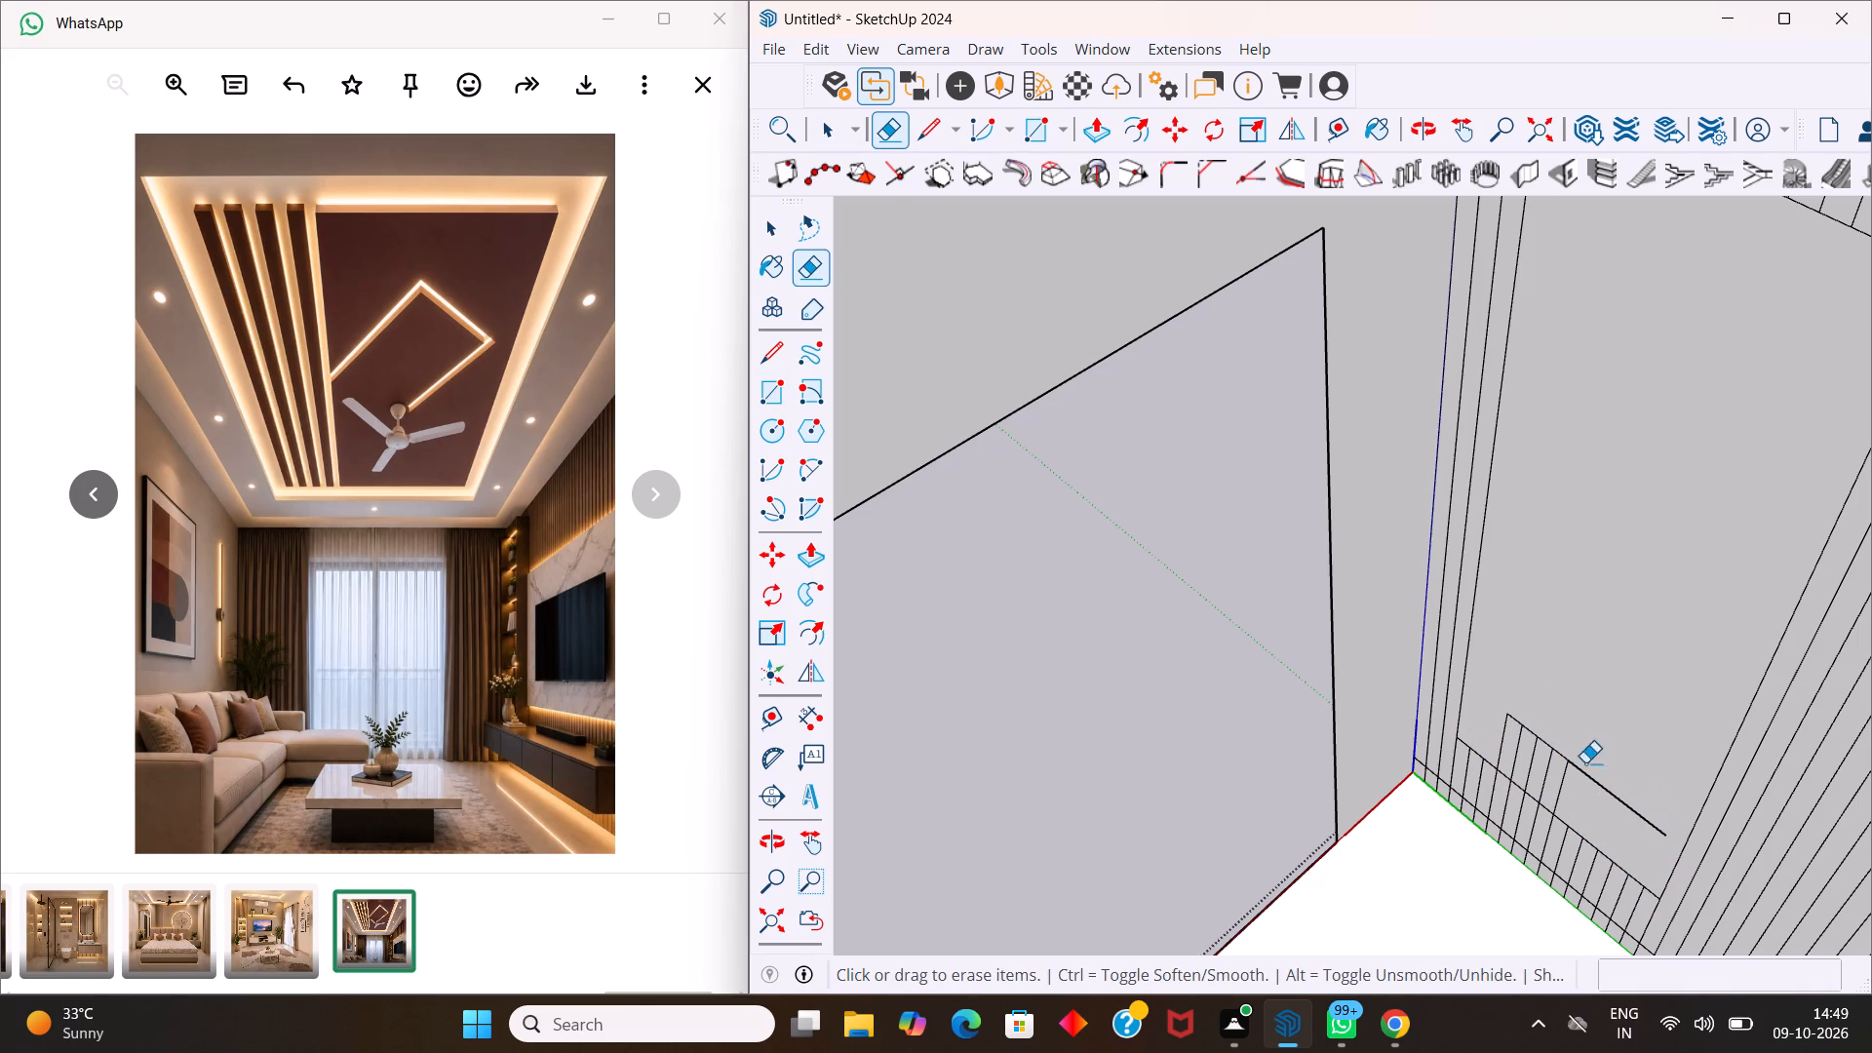
left_click_drag(1501, 730, 1572, 793)
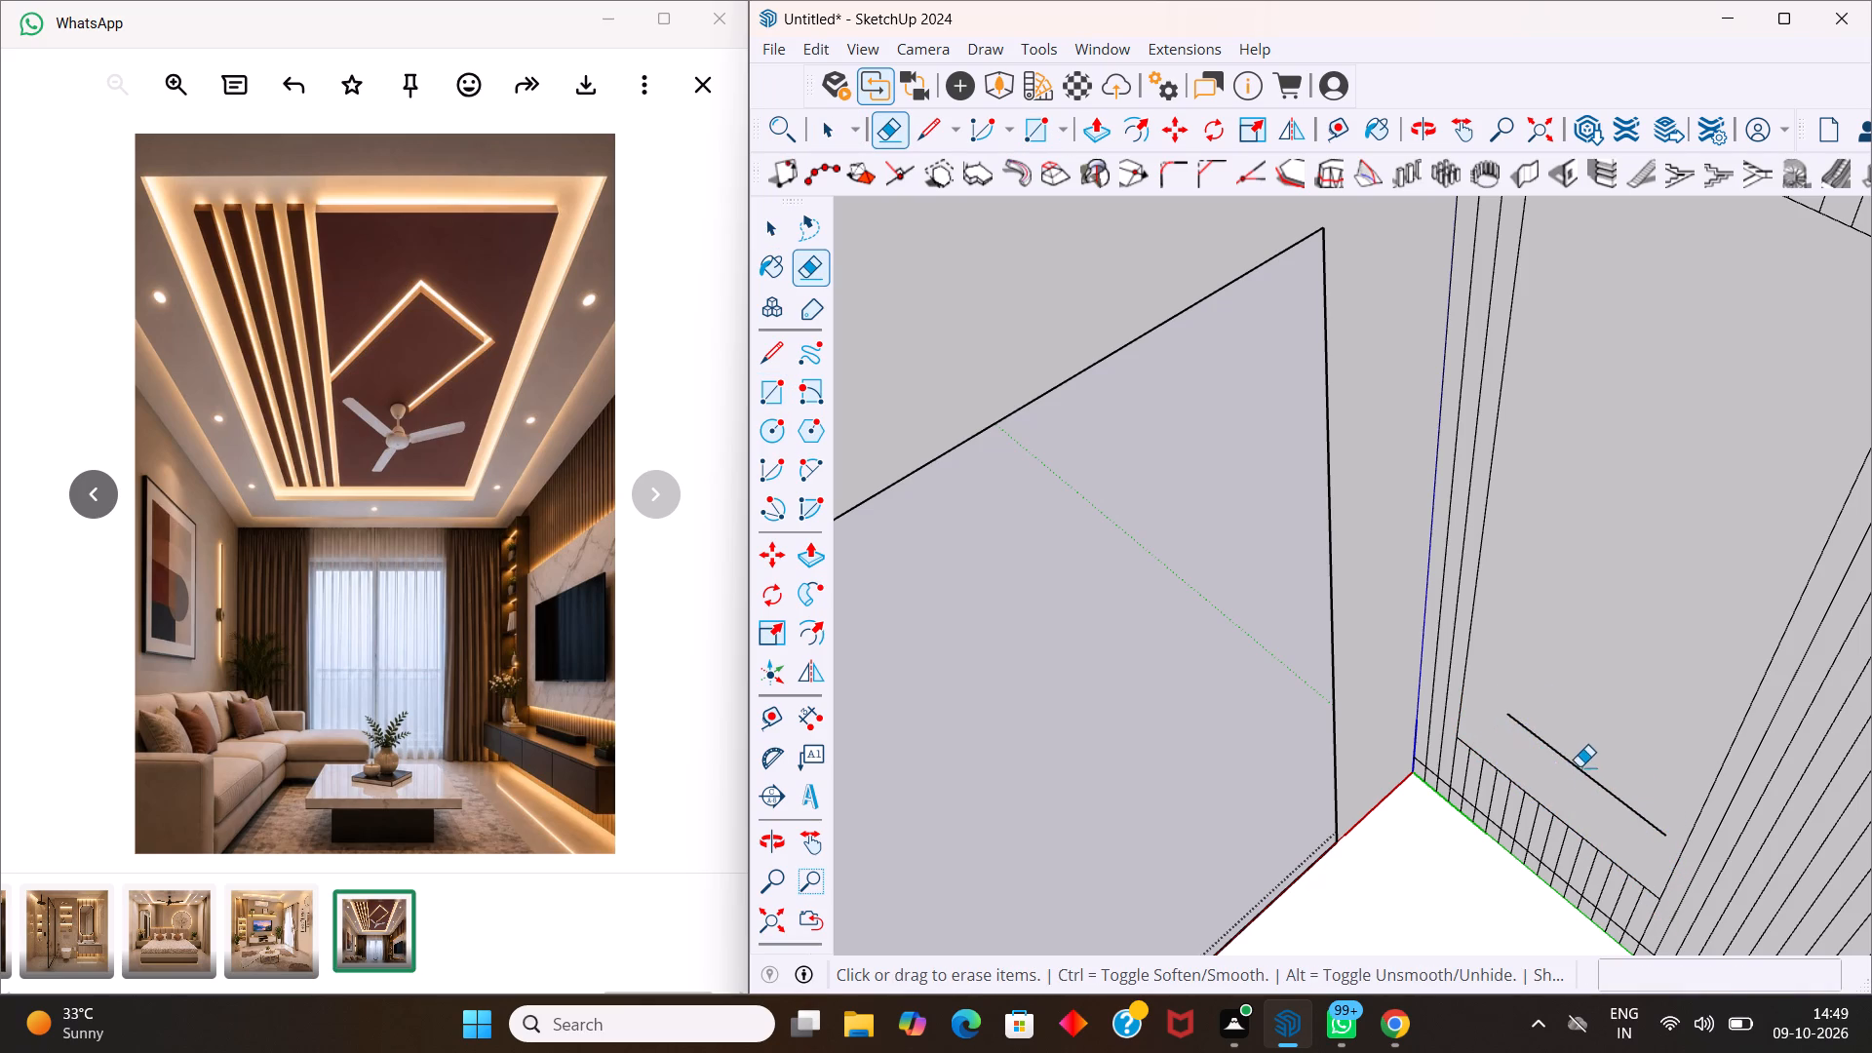
left_click(1576, 761)
key("space")
scroll(1471, 727, "down", 5)
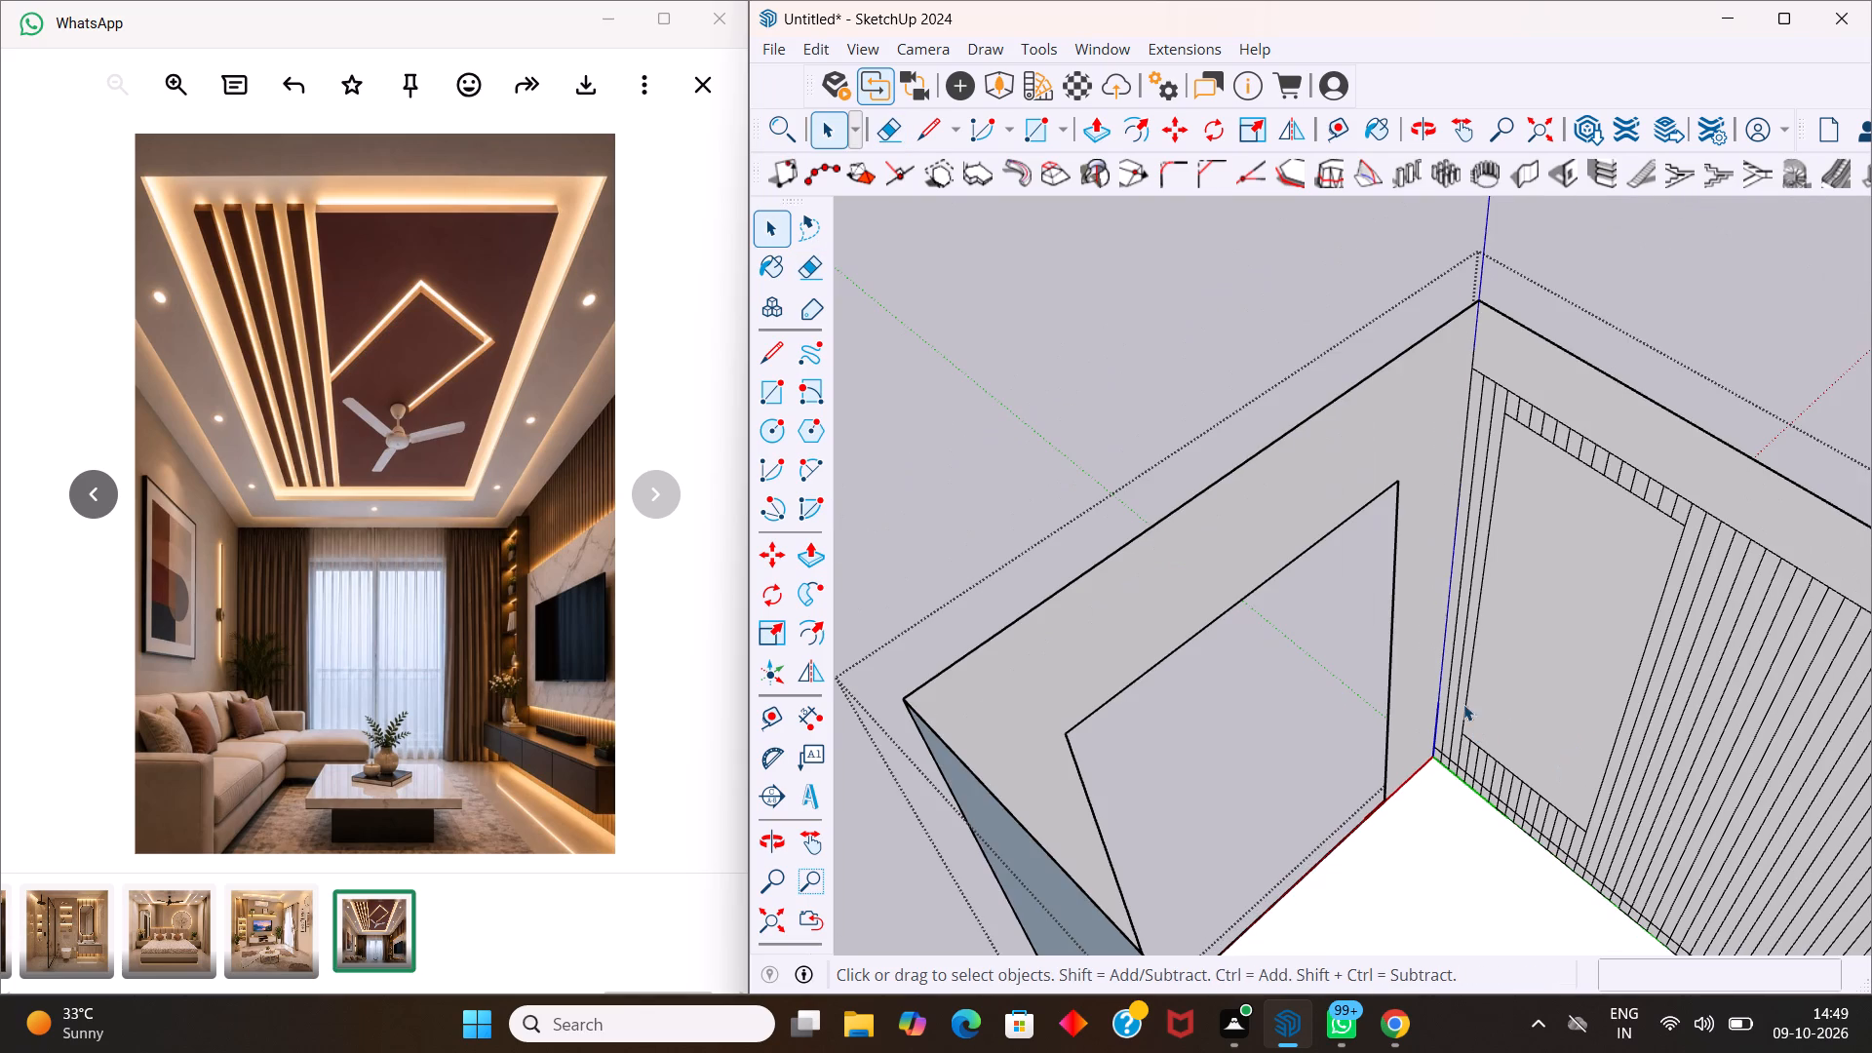
Draw a line about 2' 7" long across the upright panel, parallel to its upper edge and about 4 1/2" below it.
middle_click_drag(1379, 654, 1449, 557)
scroll(1419, 548, "down", 4)
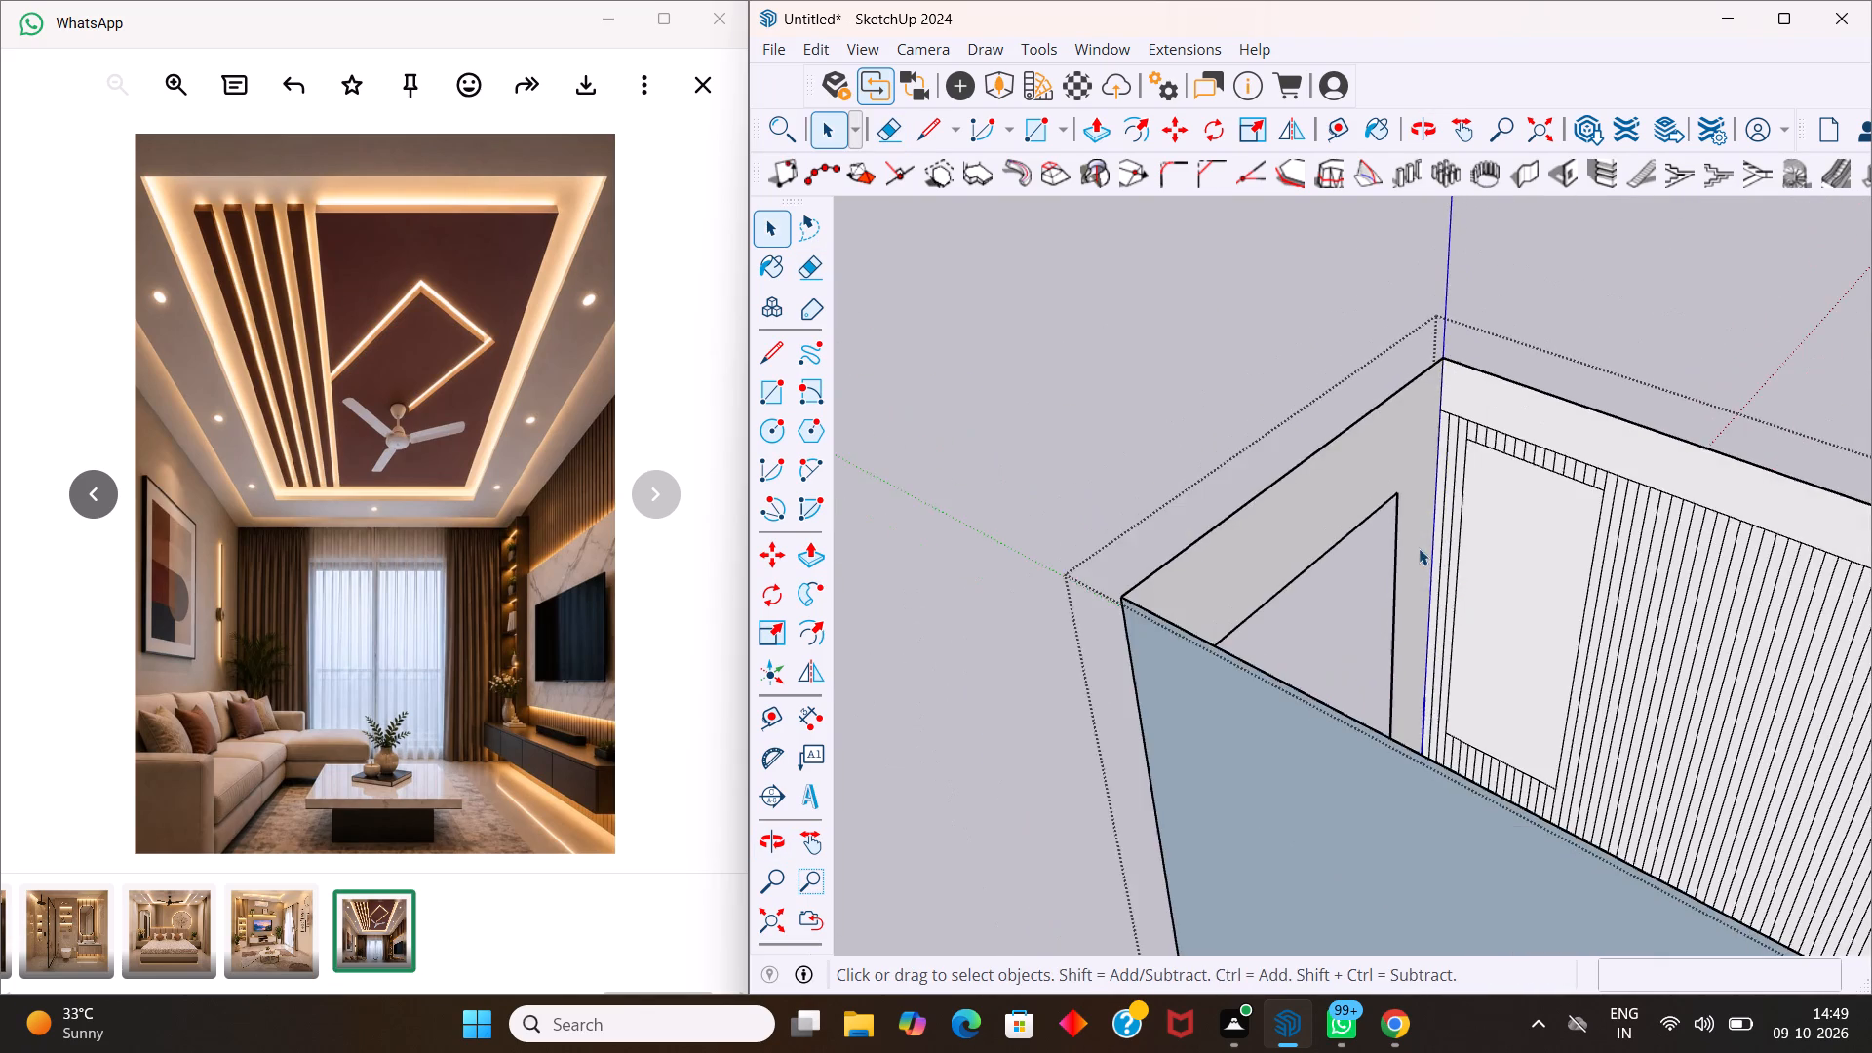
scroll(1507, 500, "up", 9)
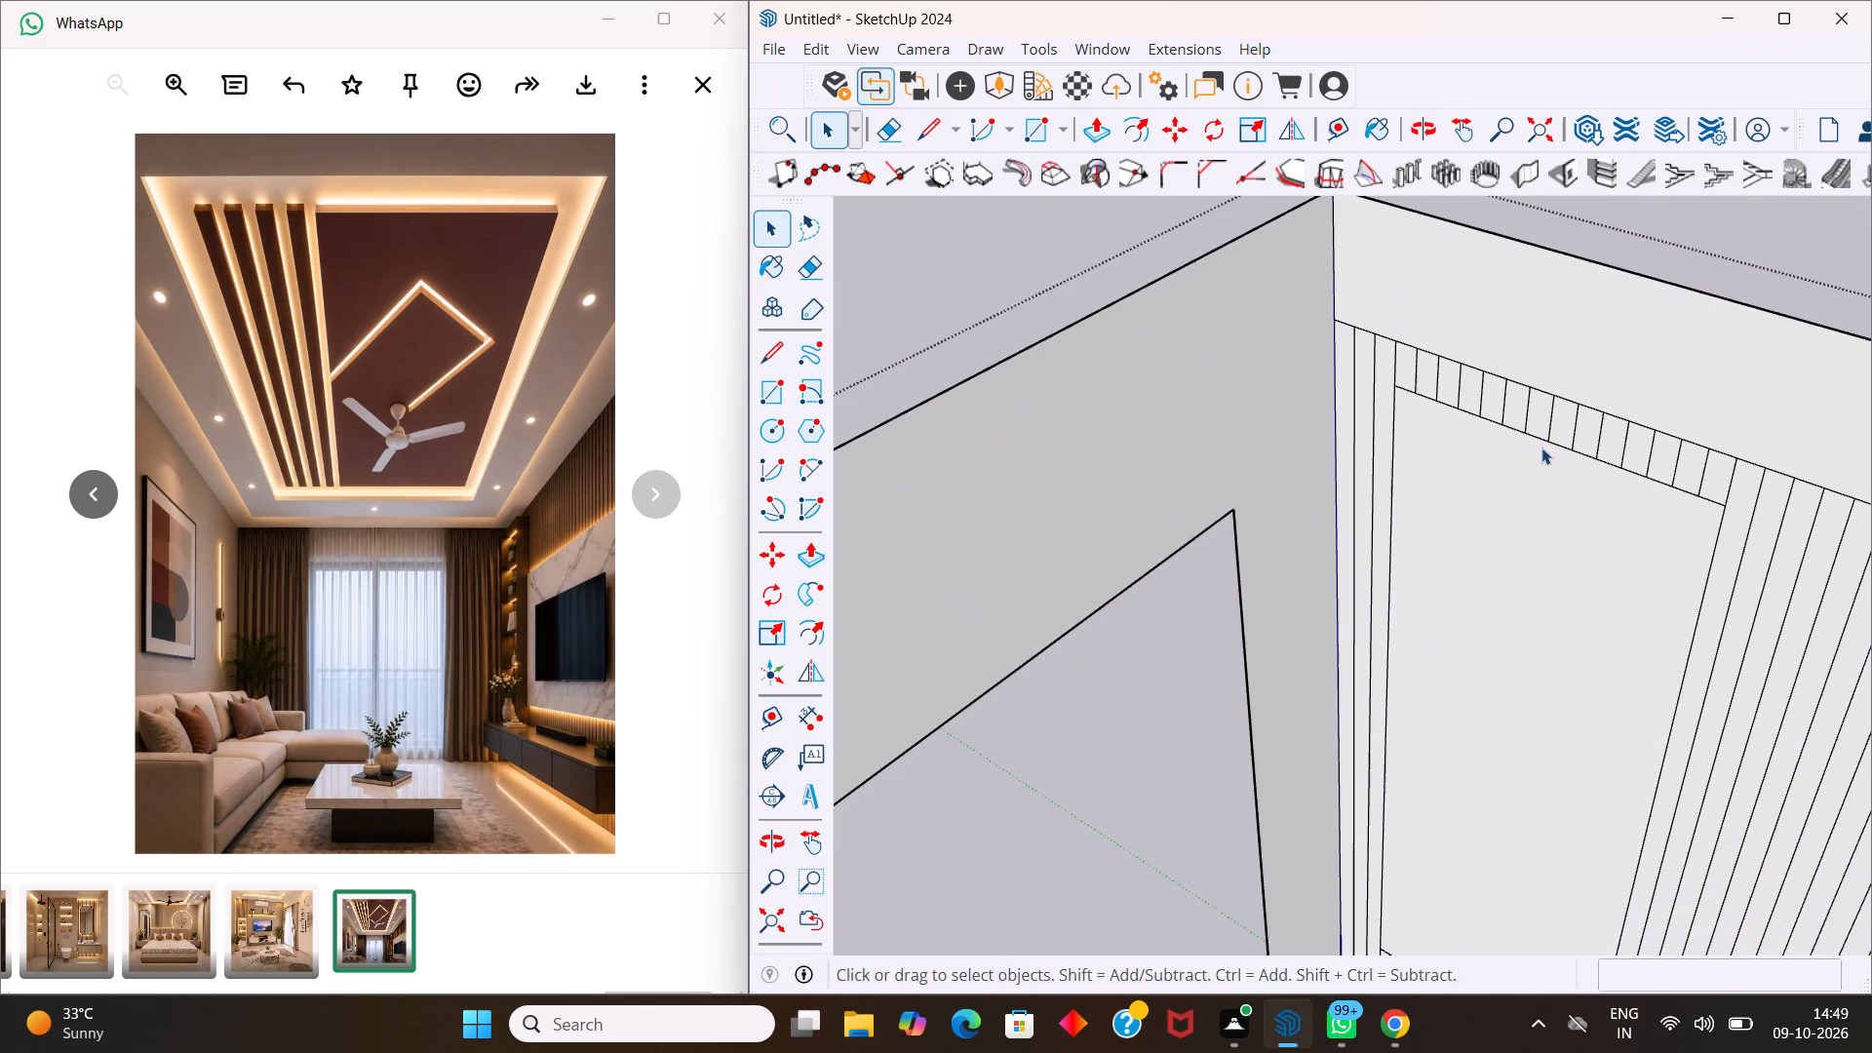
scroll(1534, 441, "down", 1)
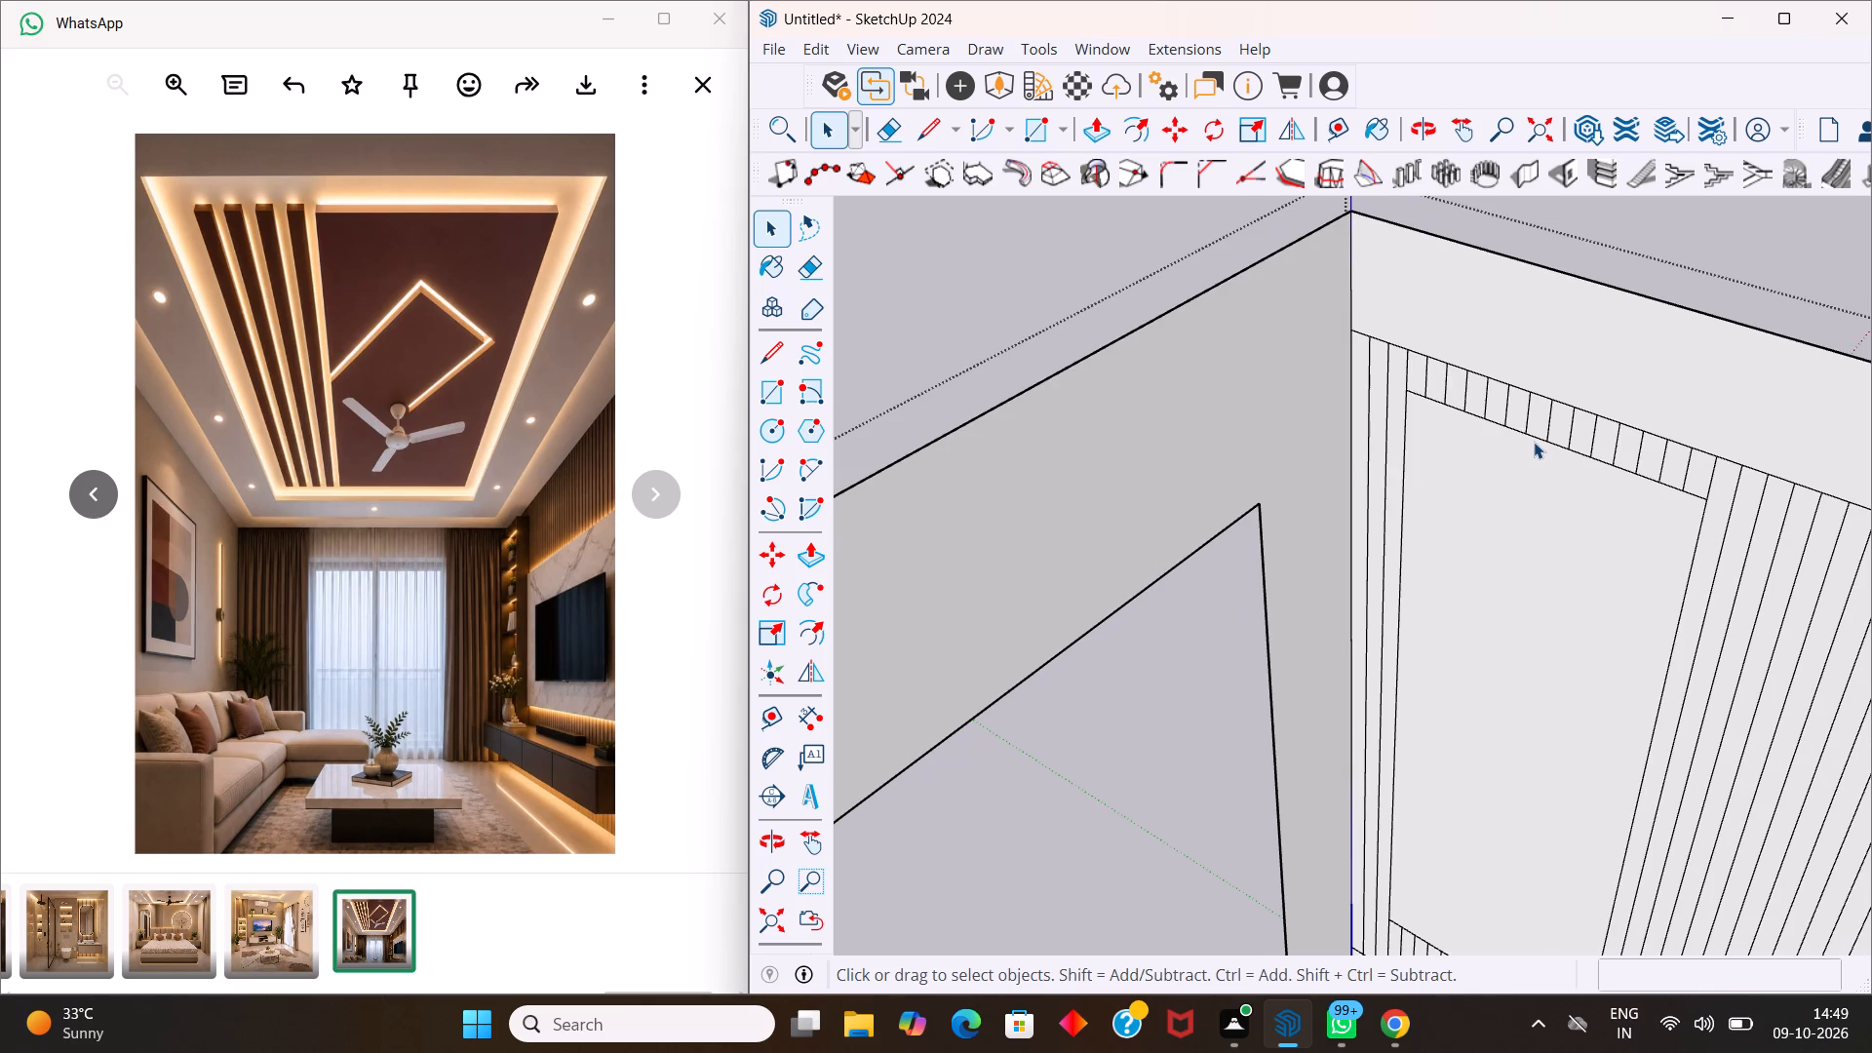
left_click(1534, 439)
scroll(1460, 448, "up", 2)
scroll(1455, 445, "down", 4)
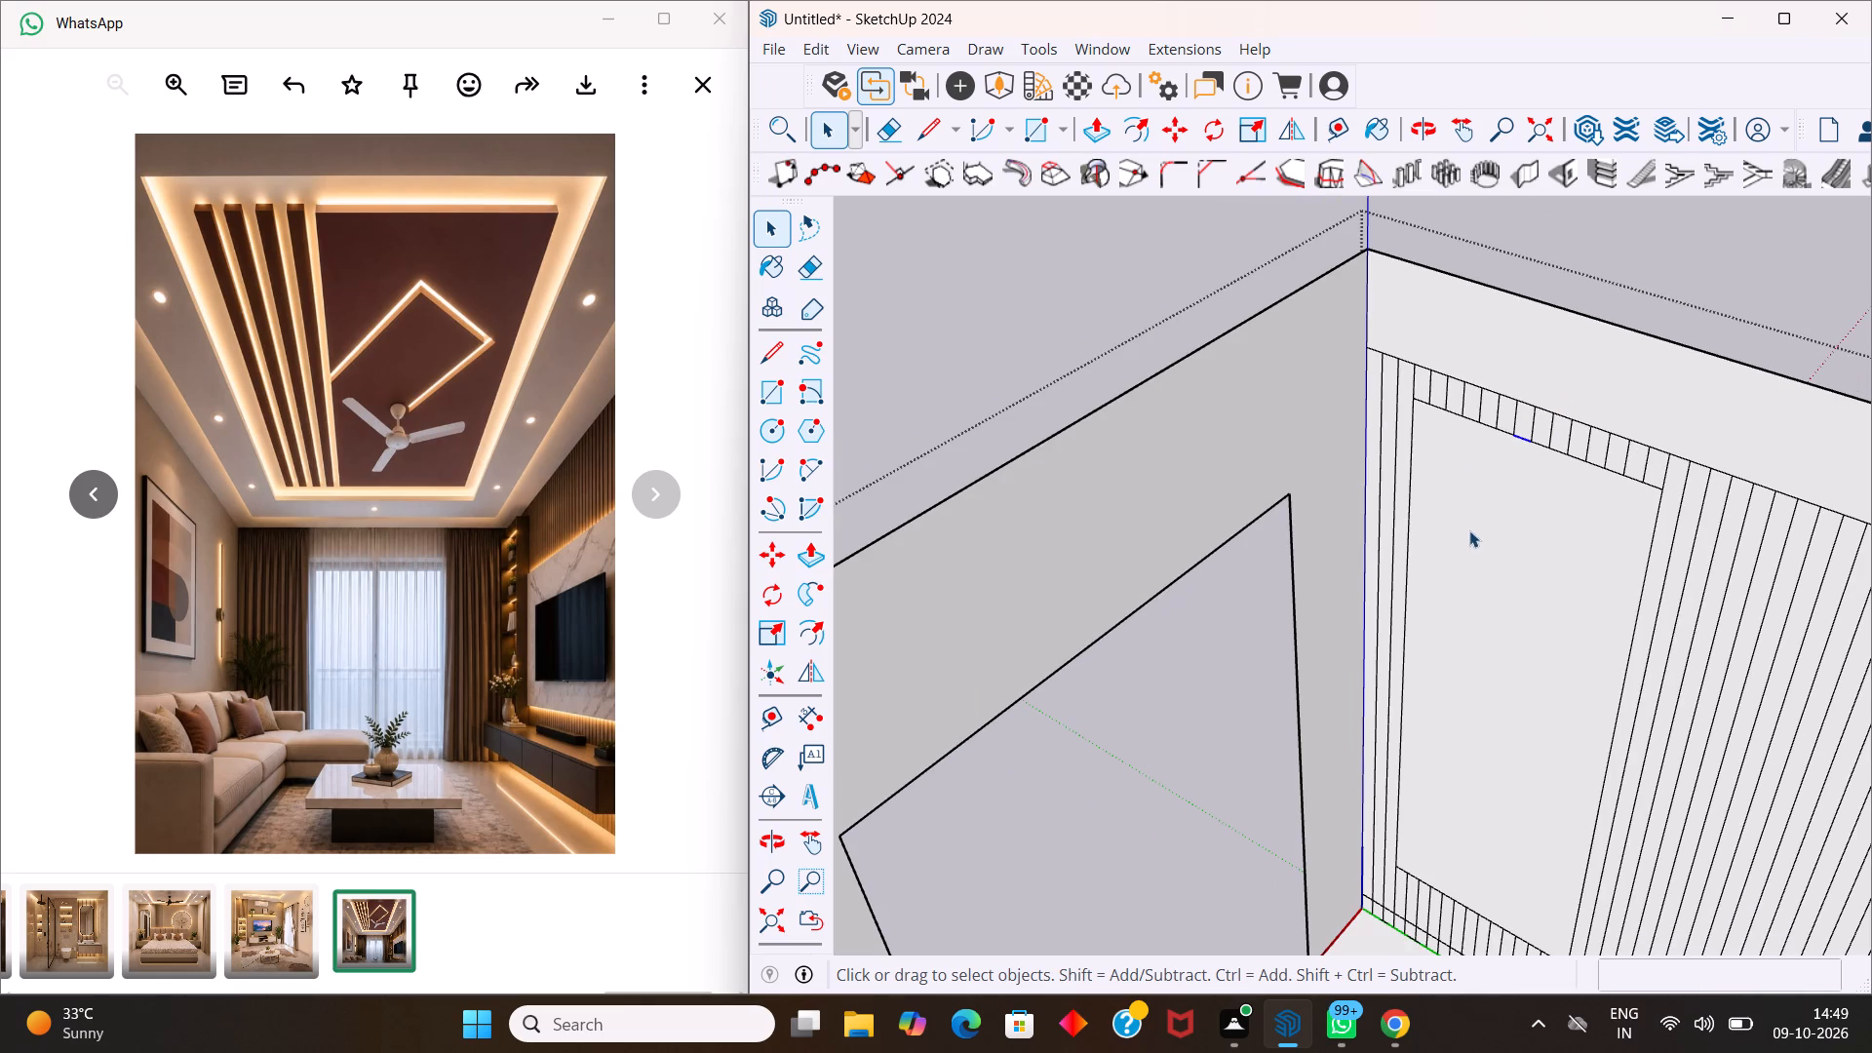
left_click(1450, 543)
key("l")
key("Return")
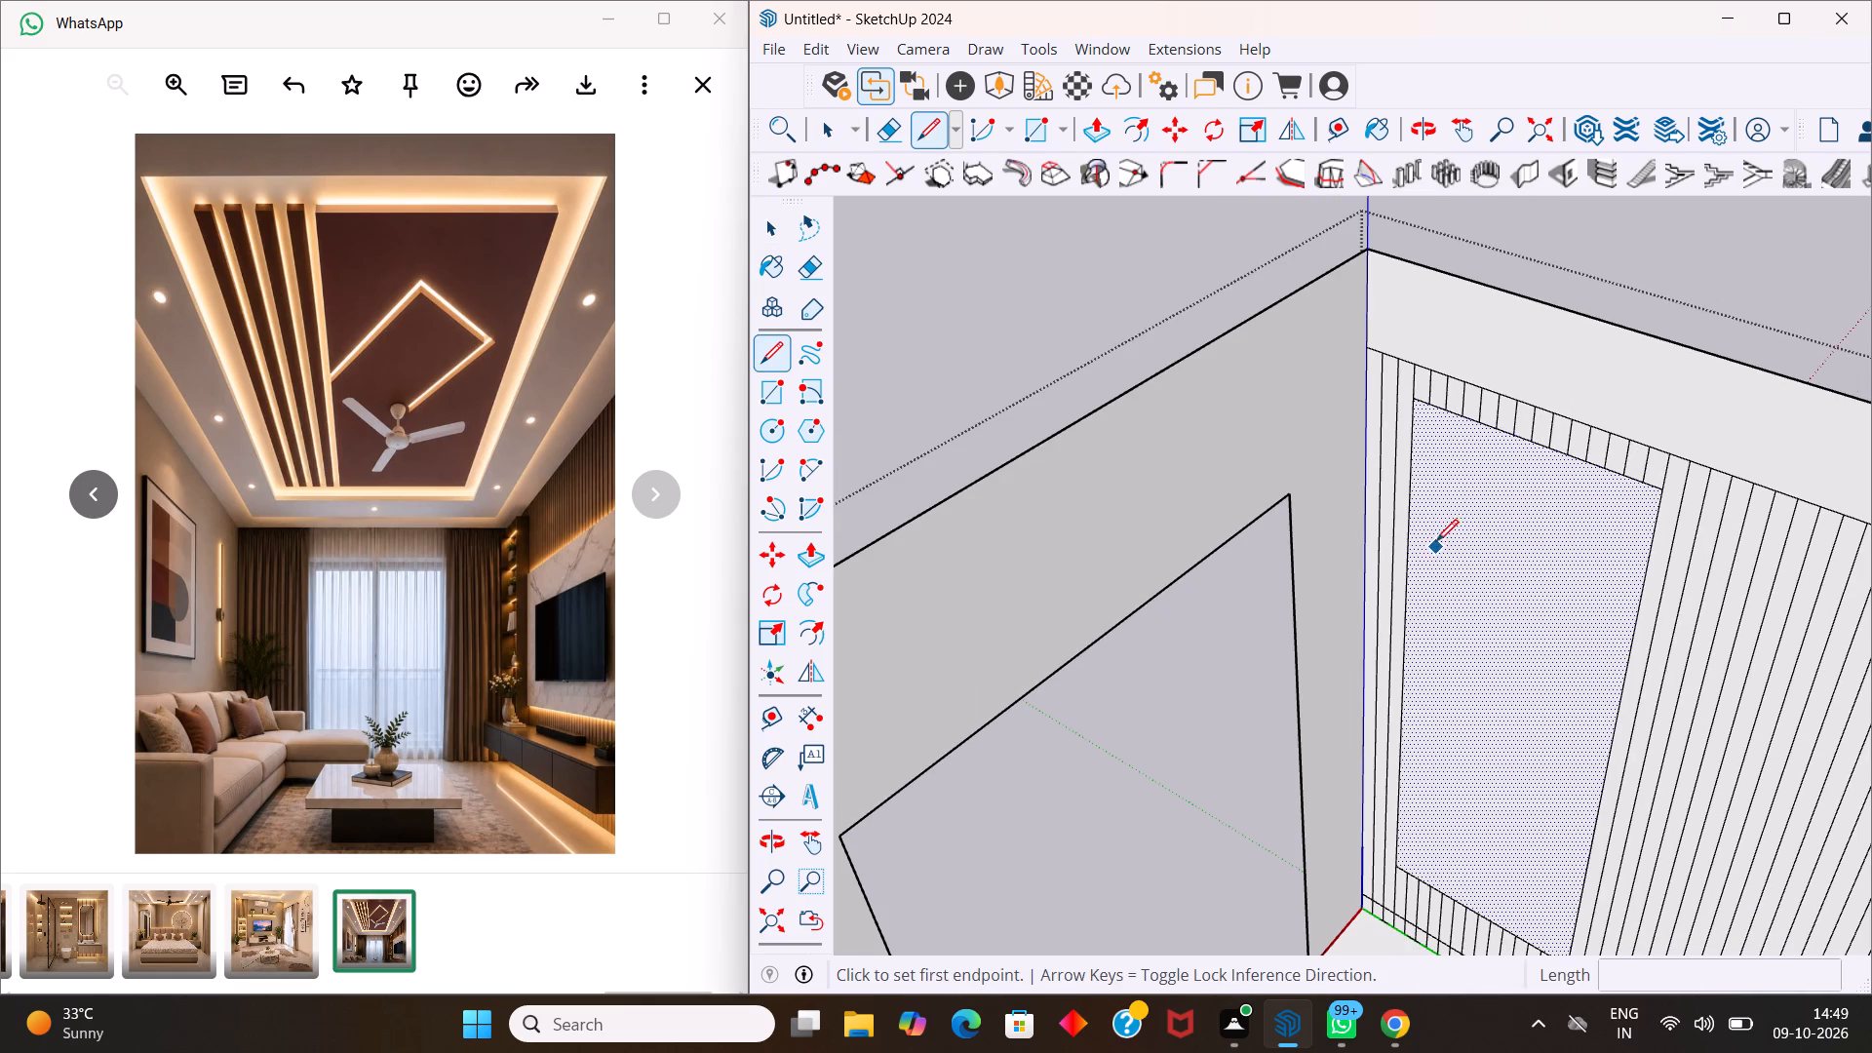
left_click(1417, 433)
left_click(1652, 526)
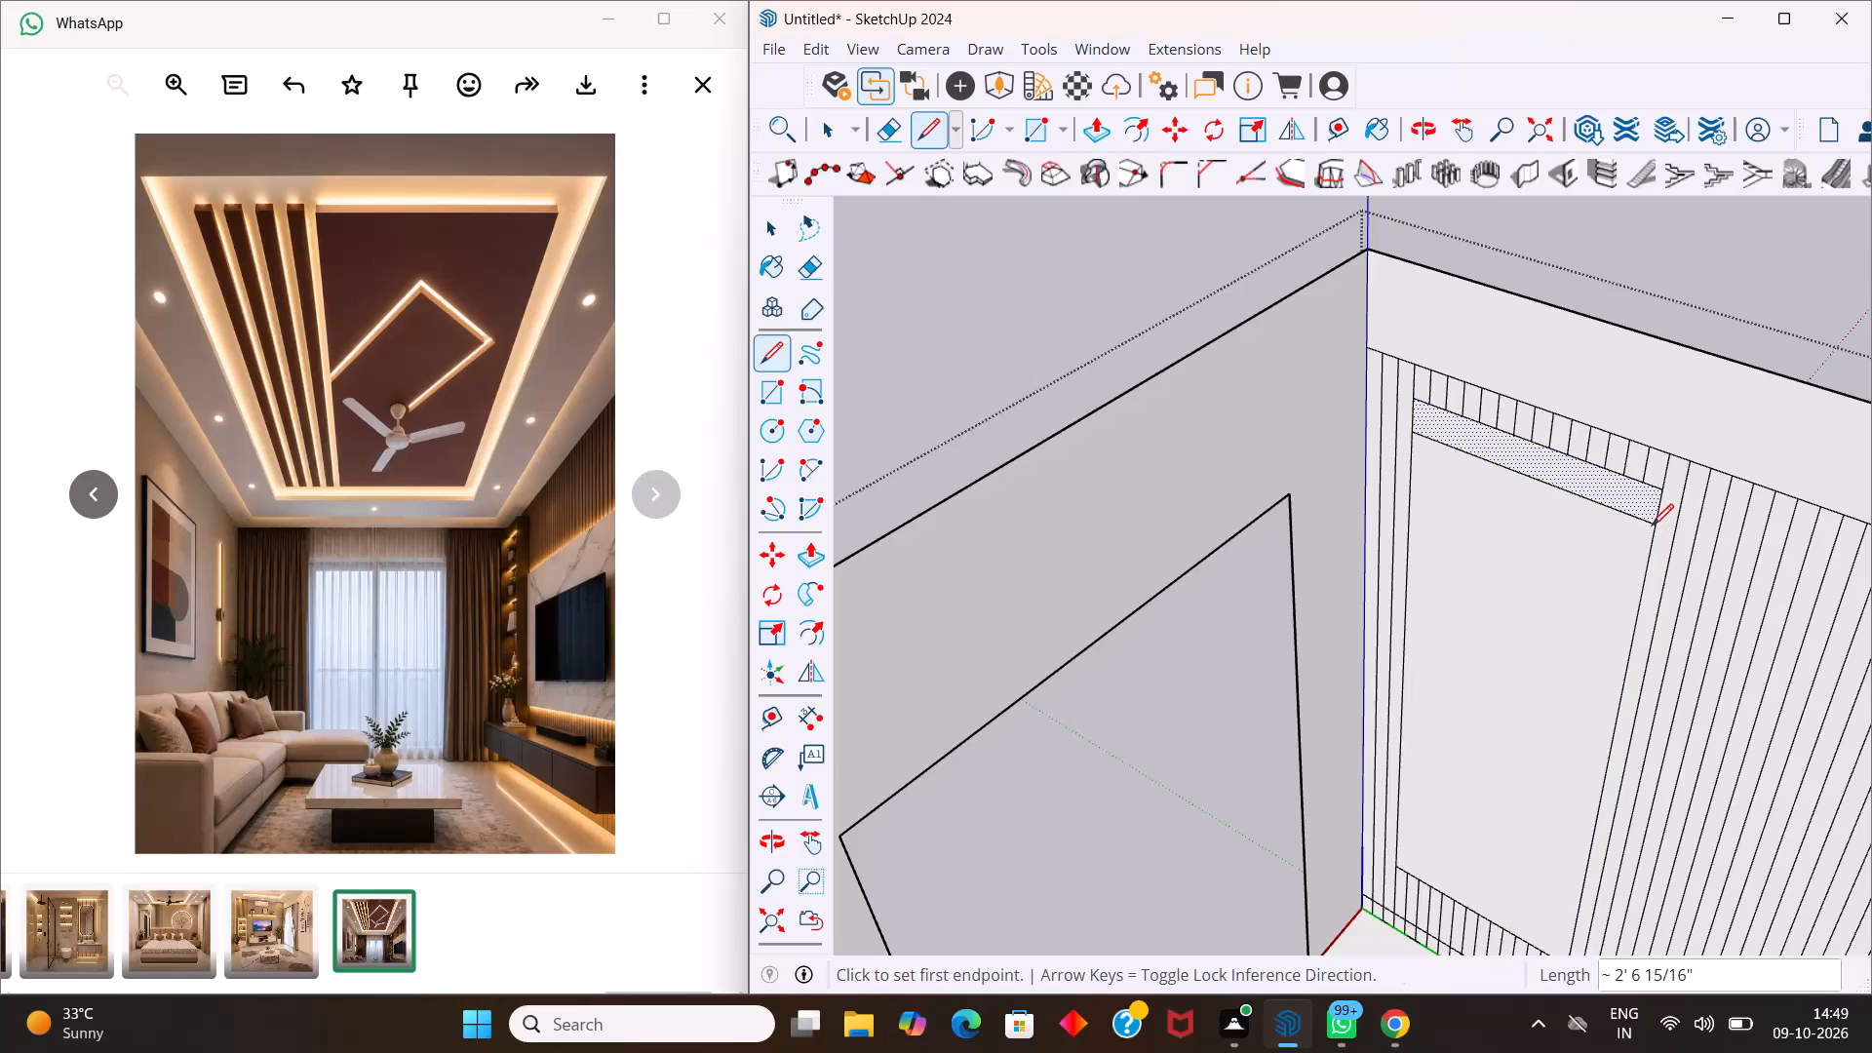
Copy the new cross line up onto the upright panel's upper edge.
key("space")
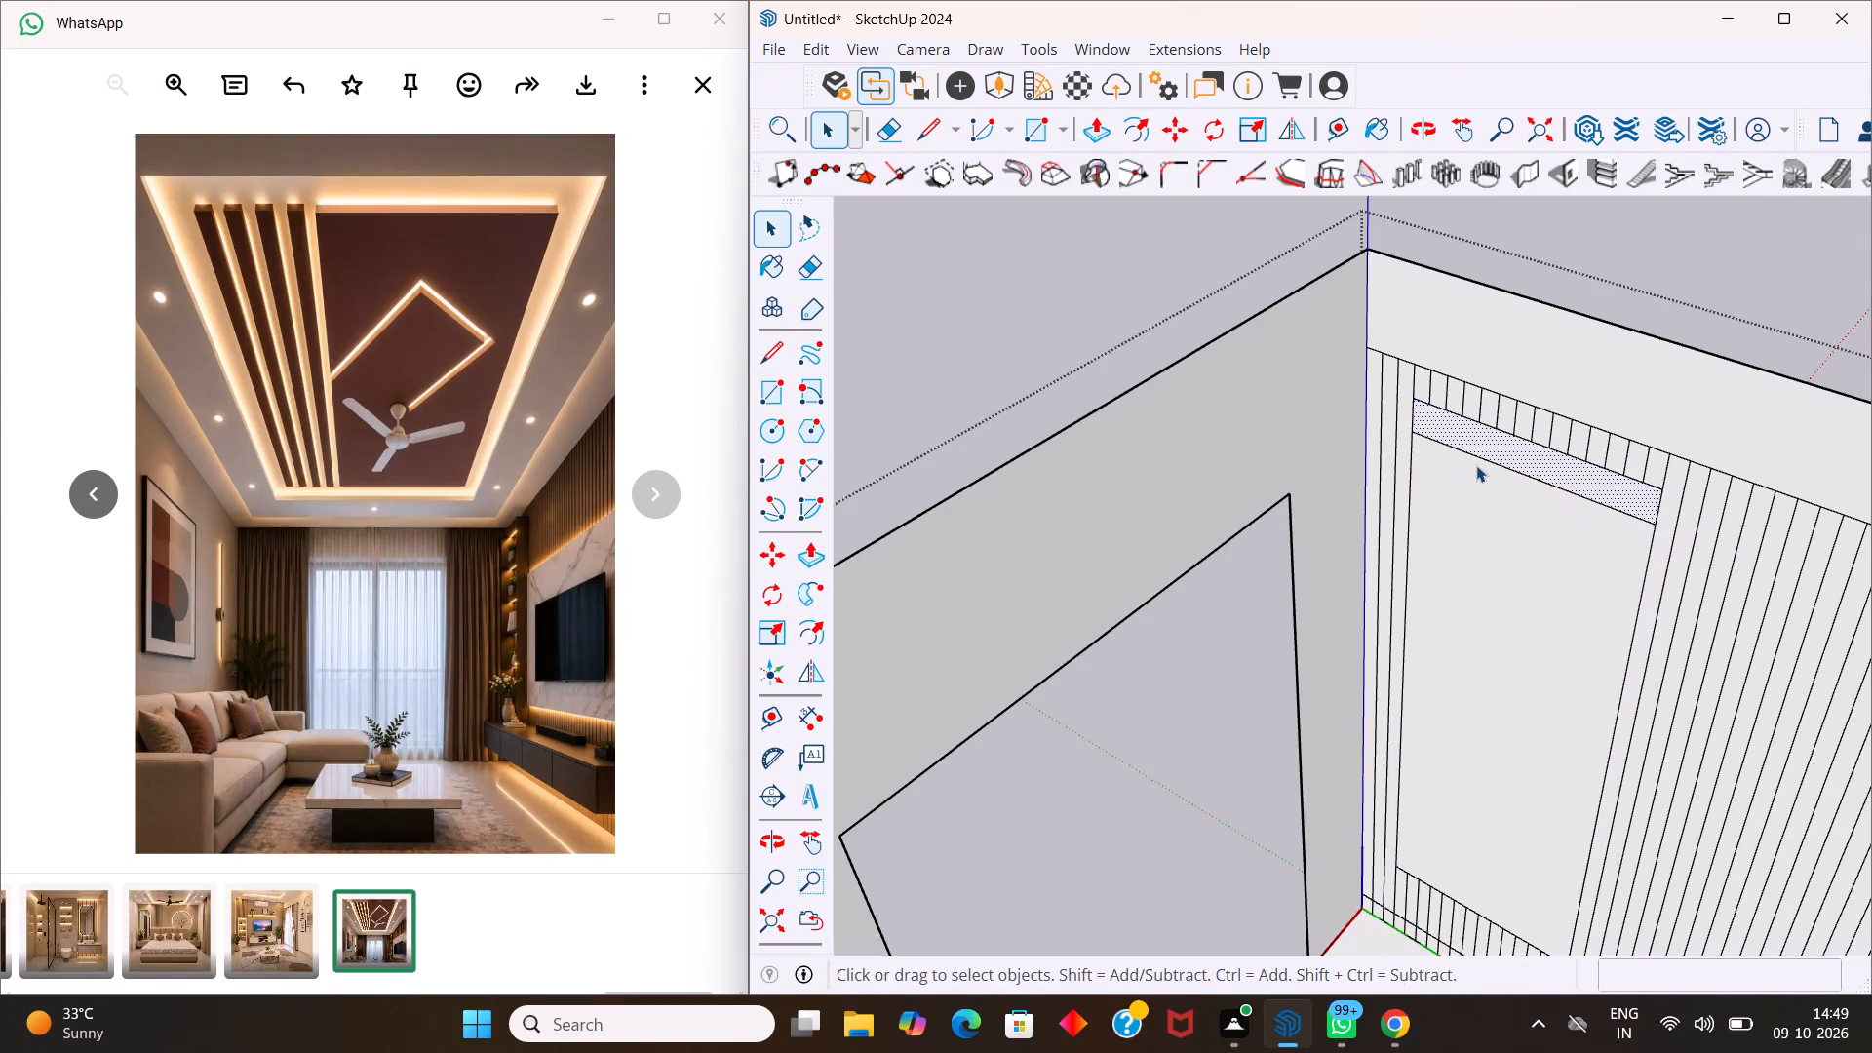
left_click(1492, 463)
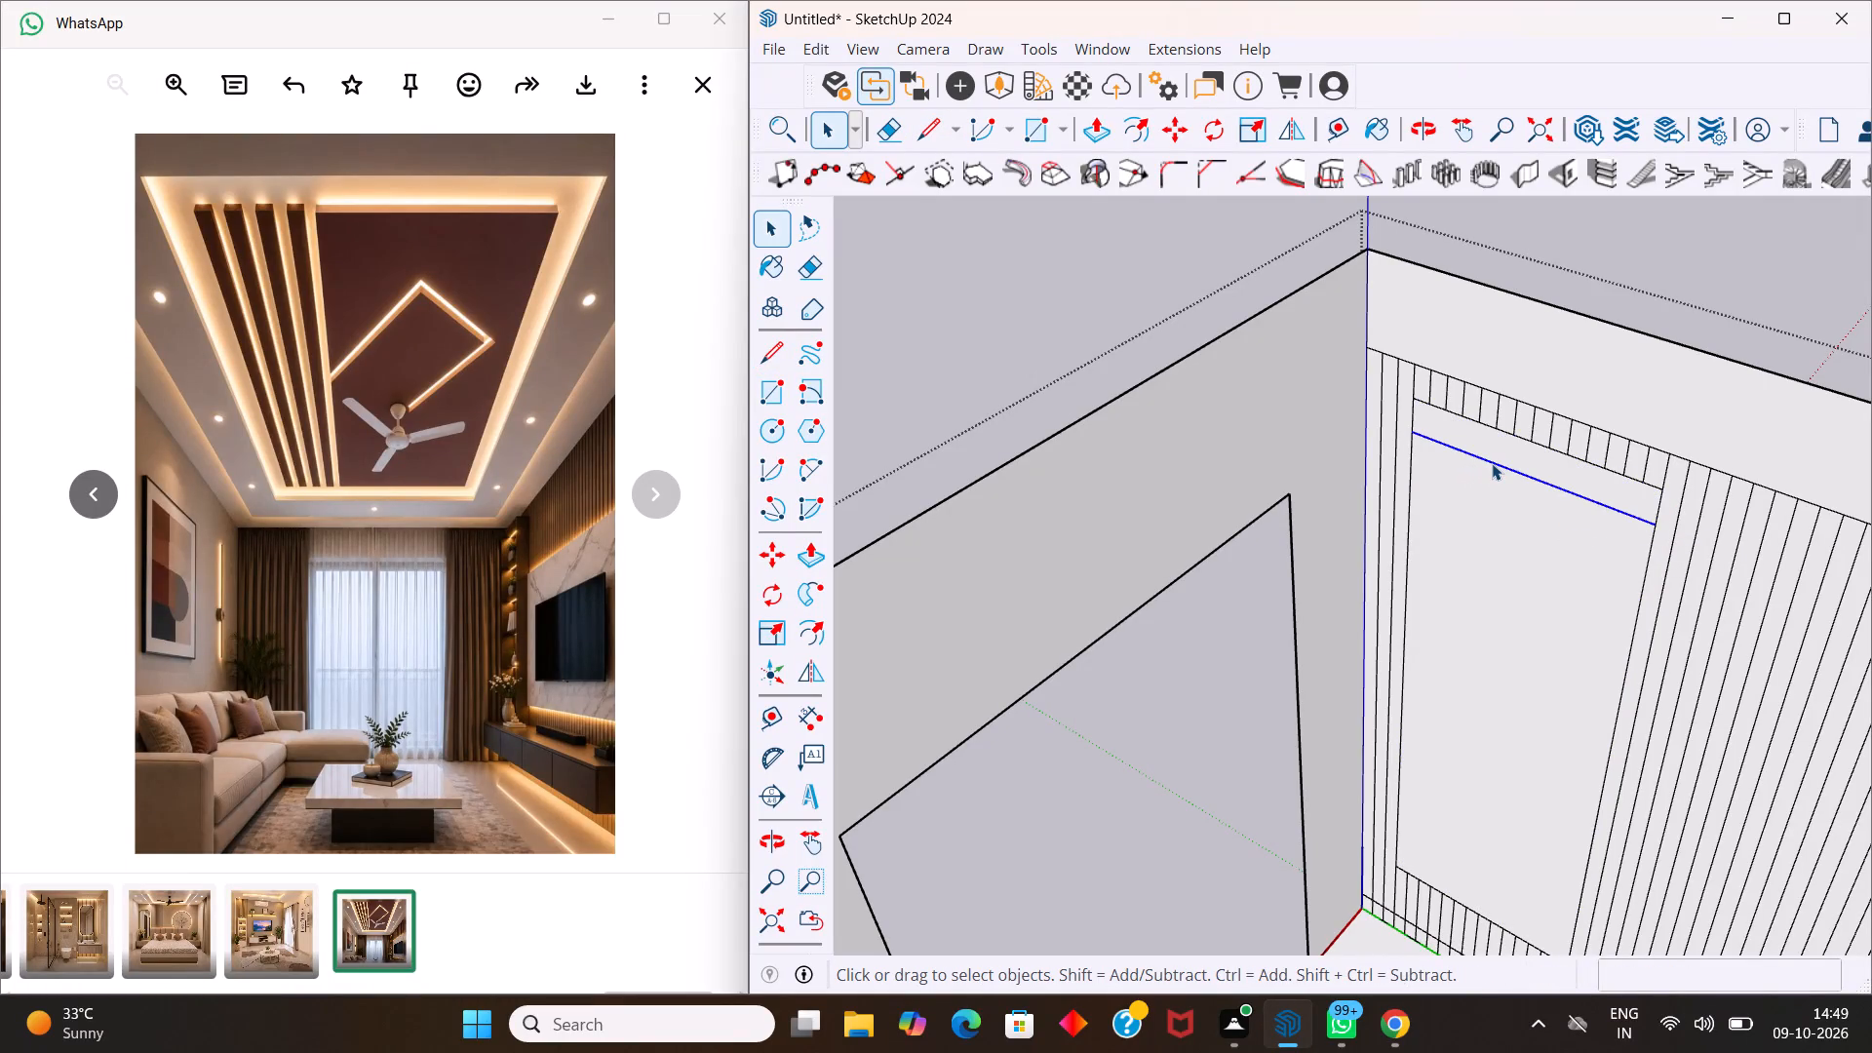
key("m")
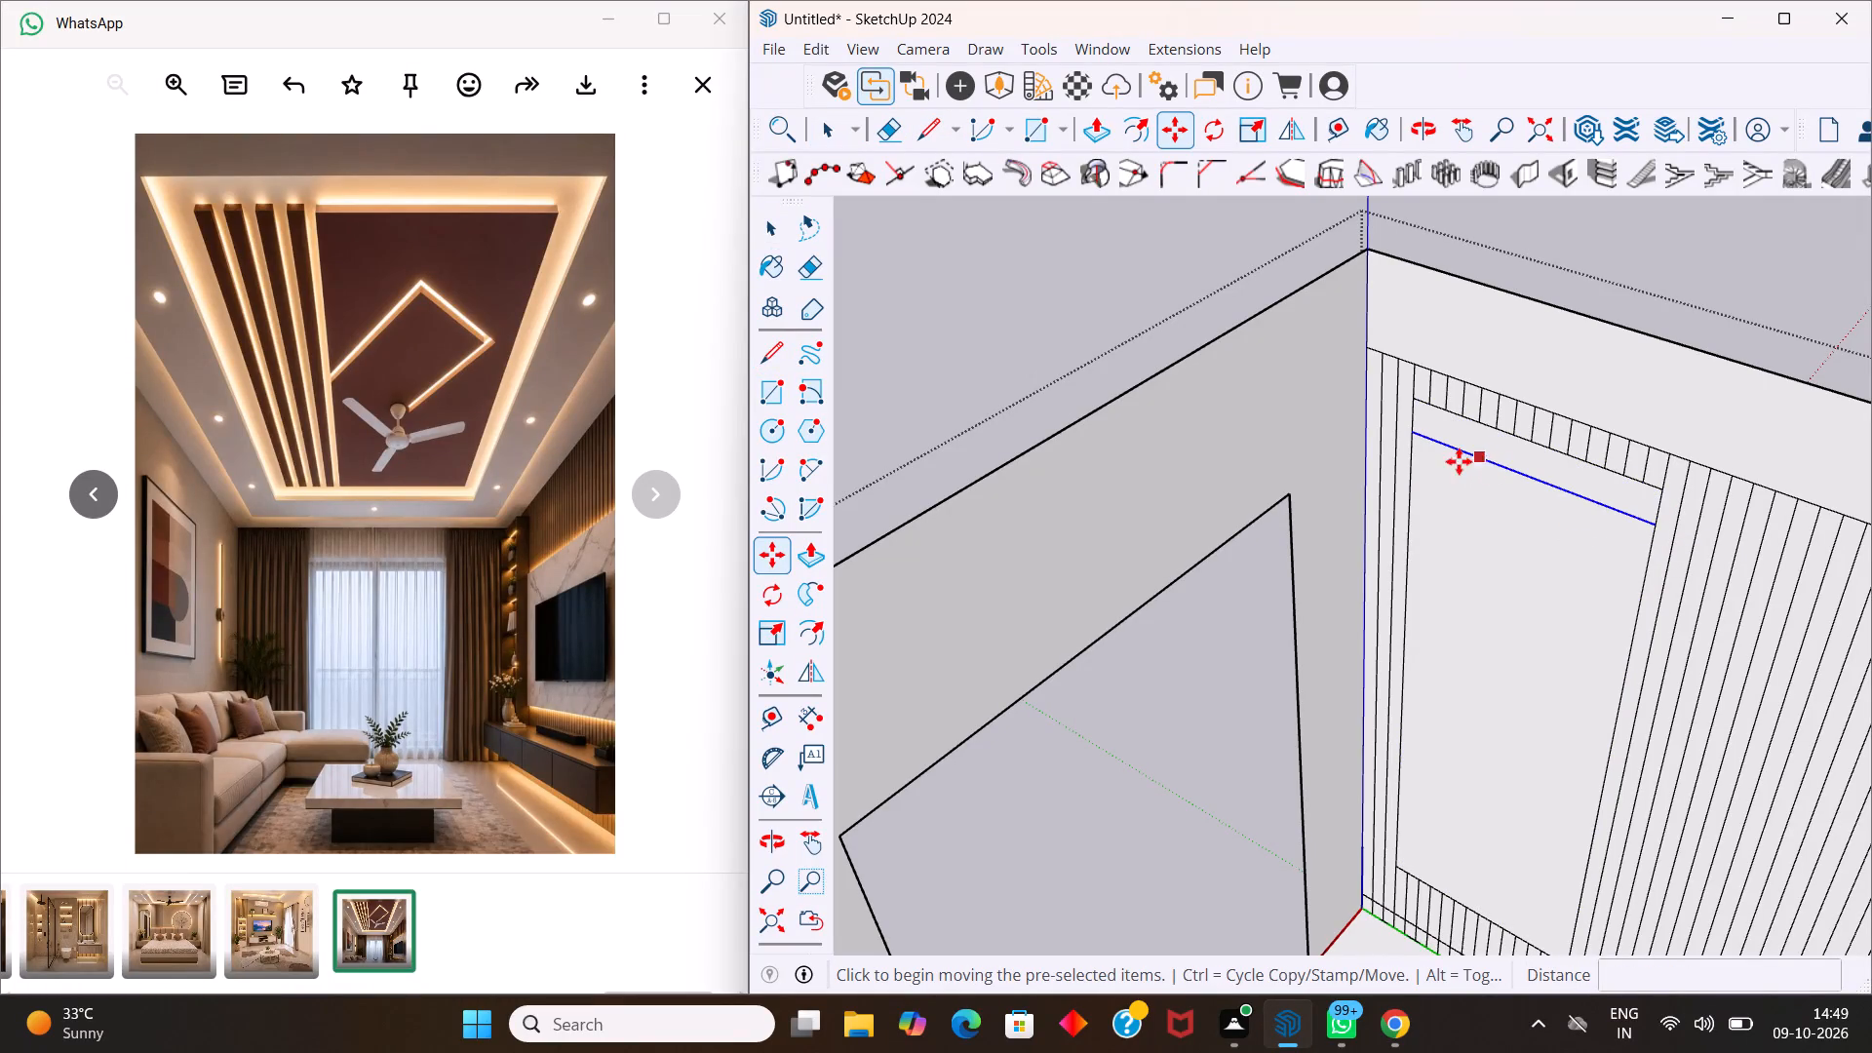
left_click(1418, 441)
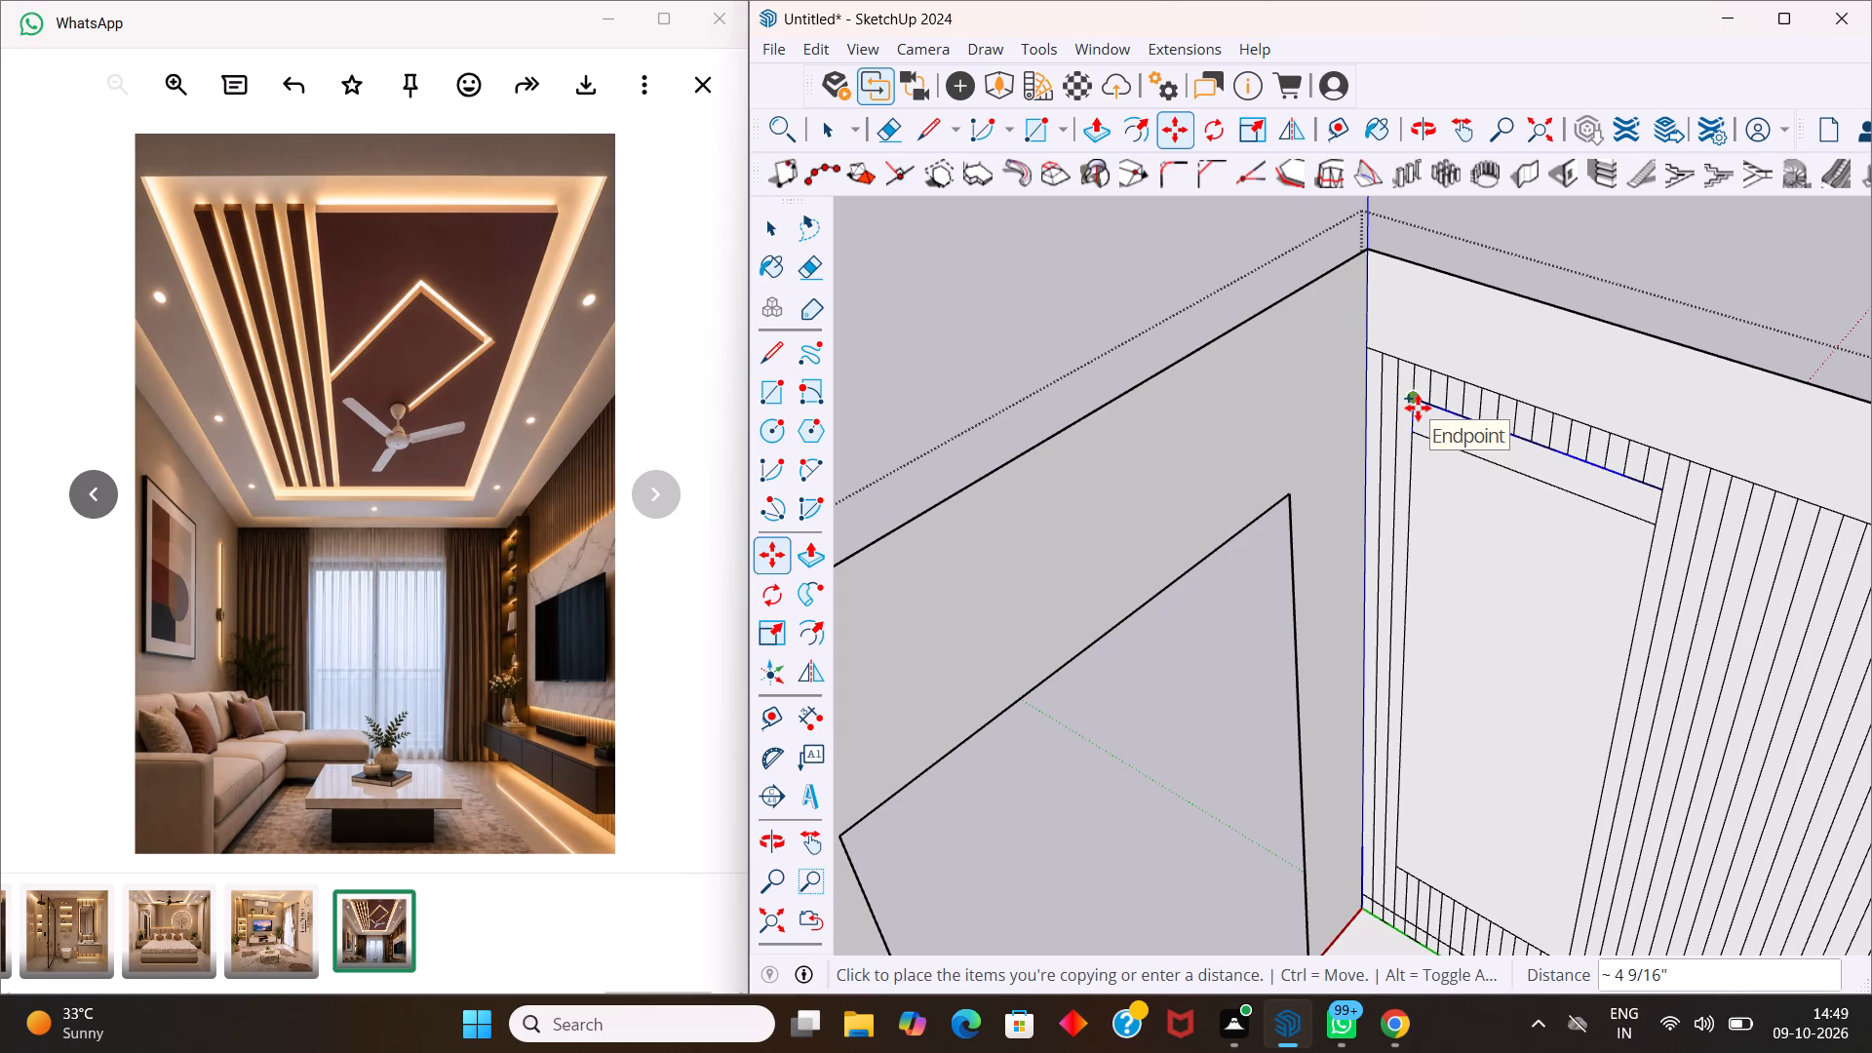
left_click(1418, 408)
Copy the line from the panel's upper edge down to its lower edge and divide the copies into 4 equal spaces.
left_click(1417, 406)
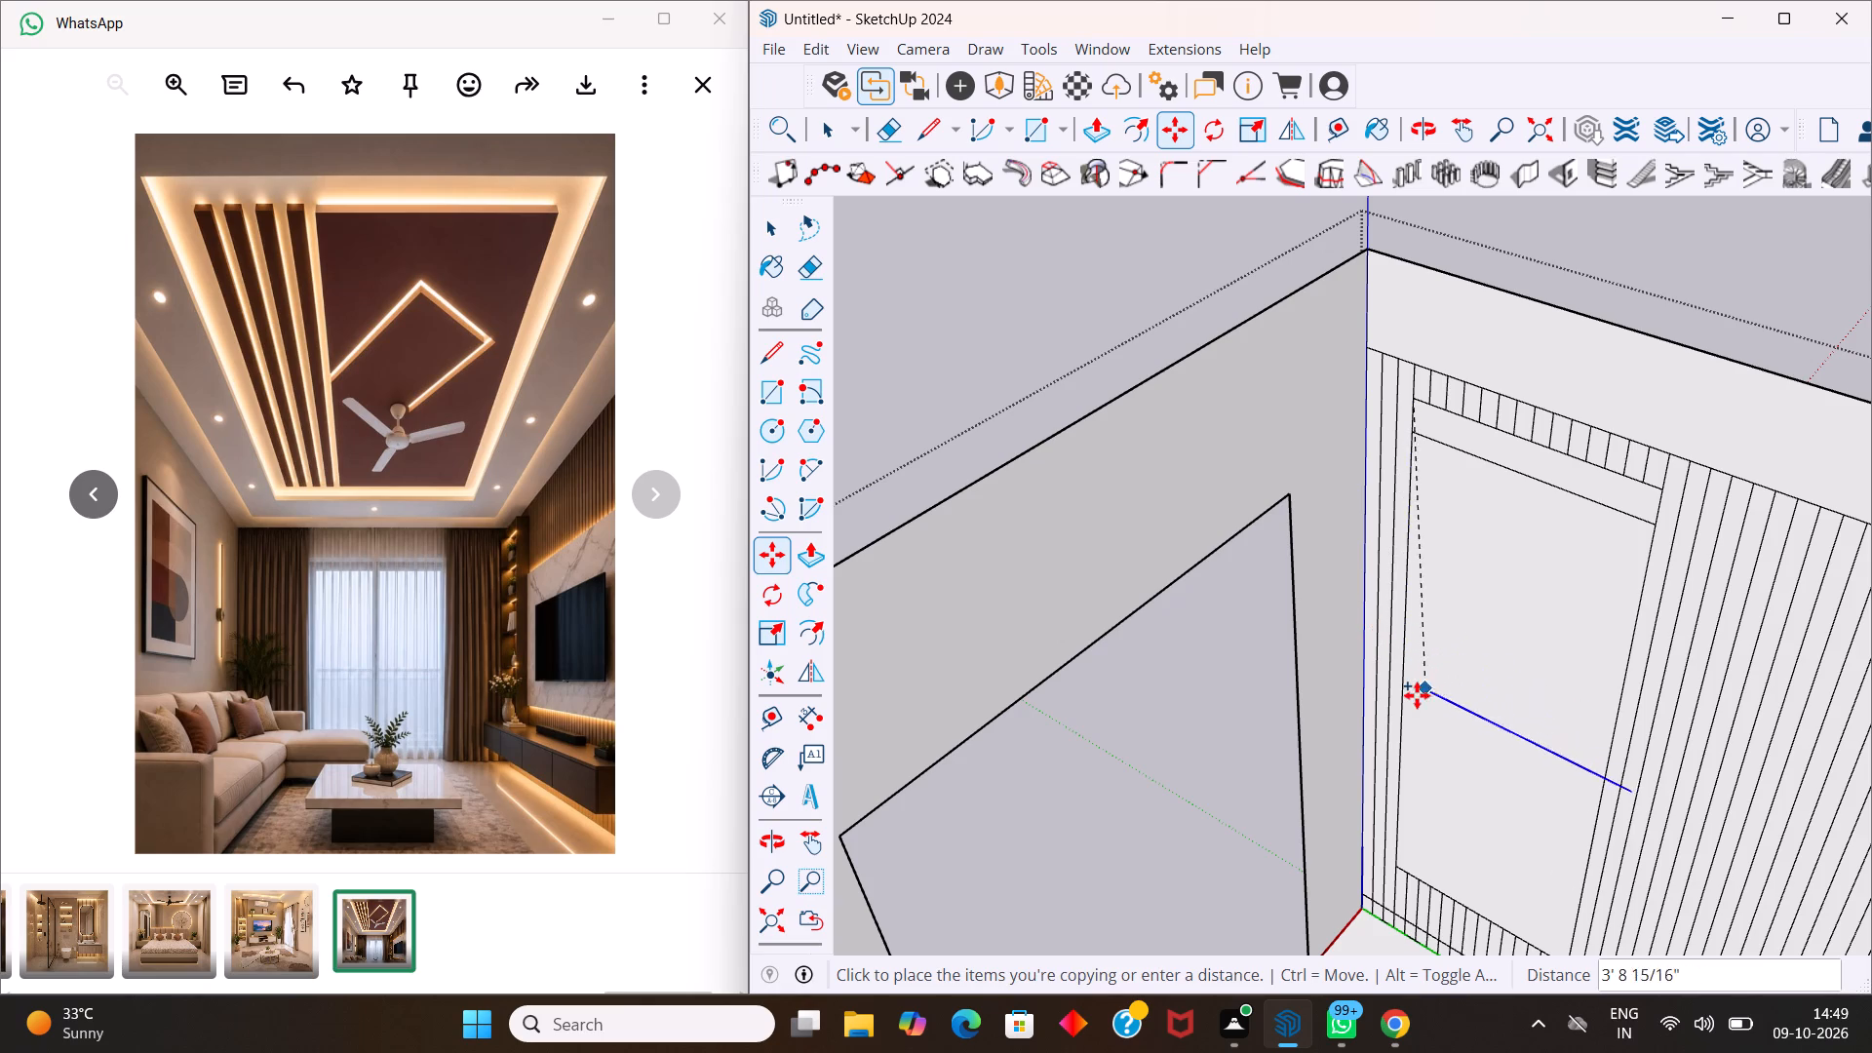
left_click(1394, 872)
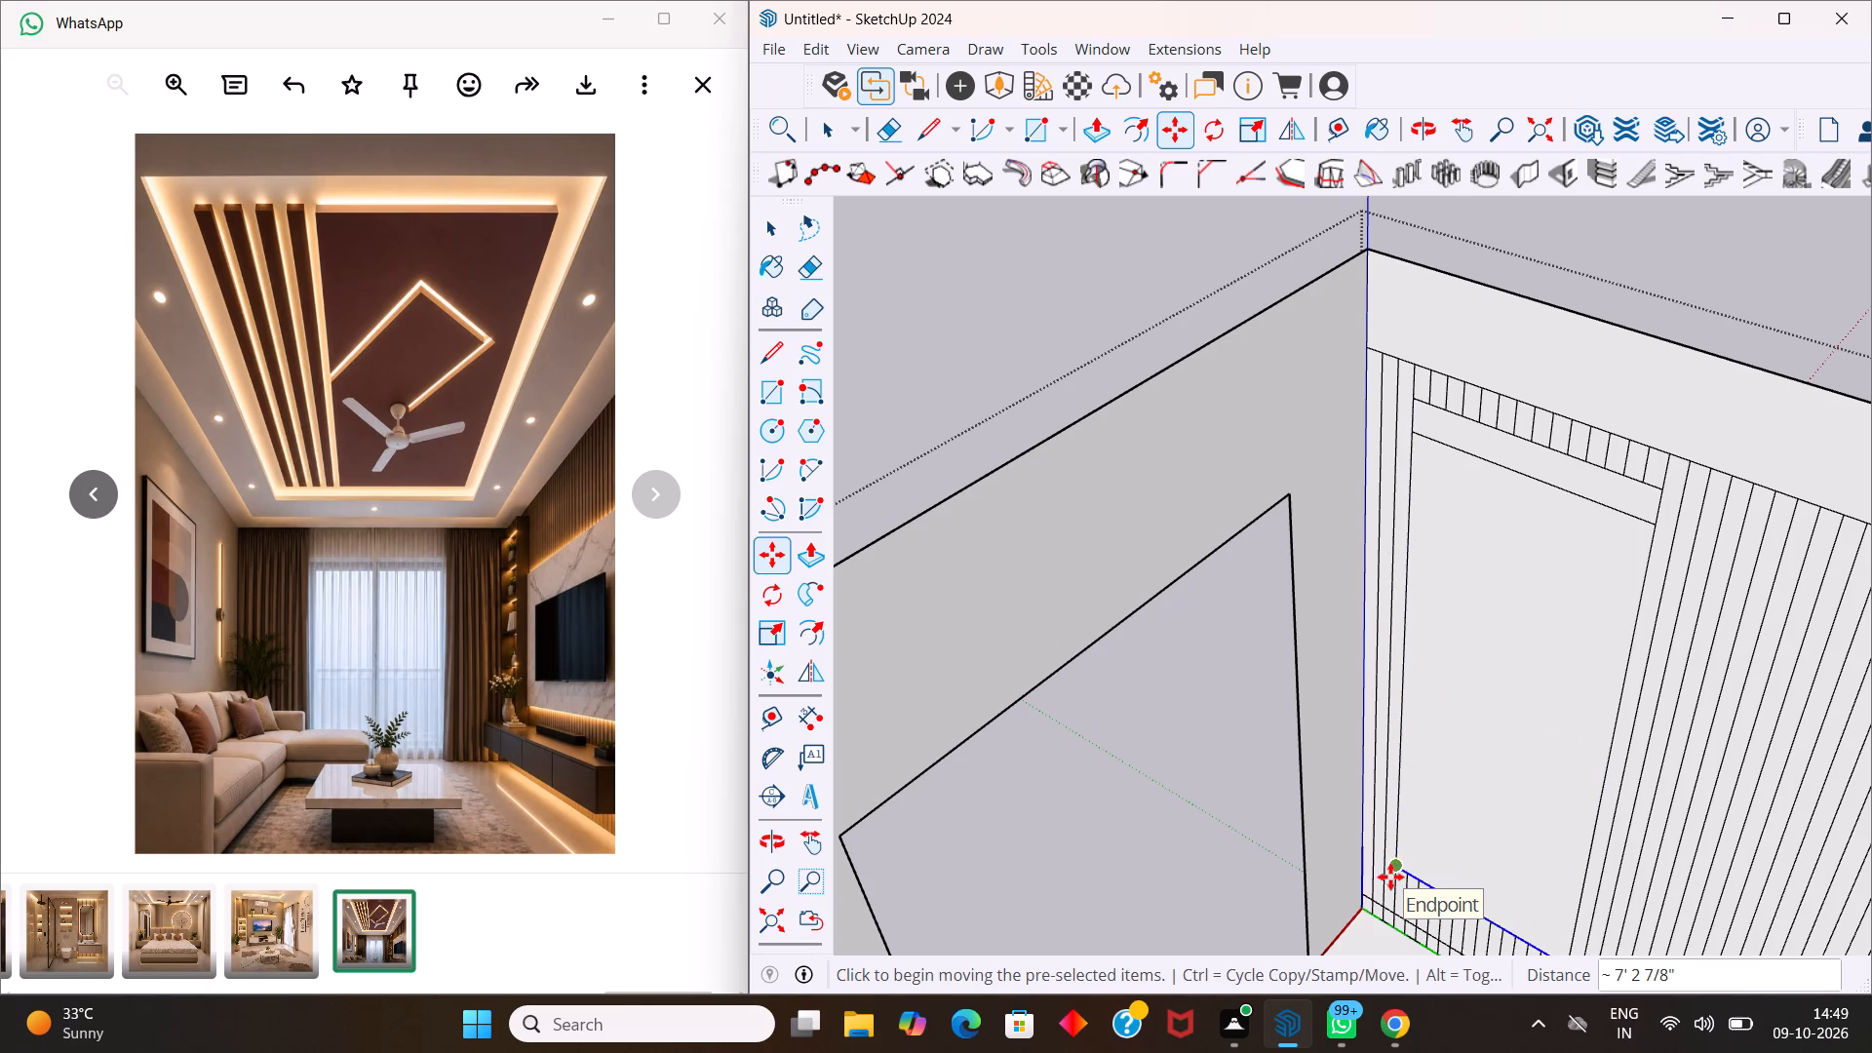
key("slash")
key("4")
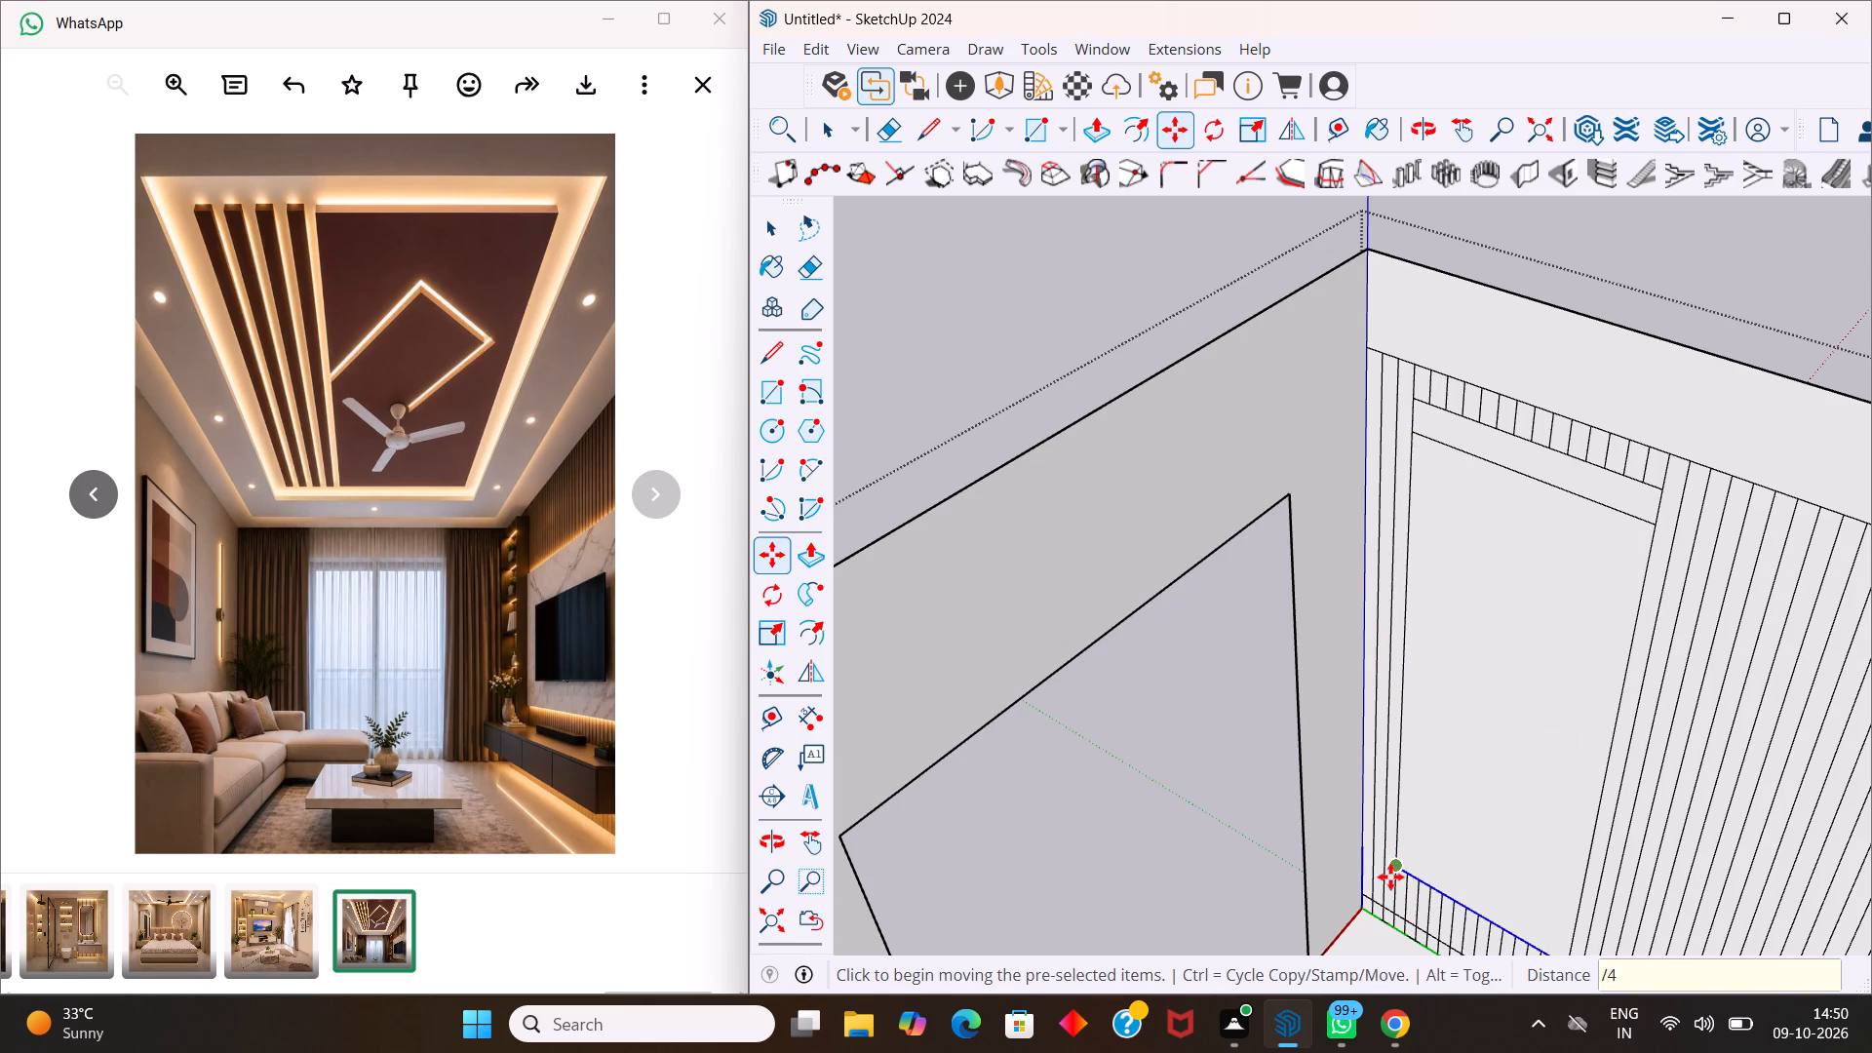
key("Return")
key("space")
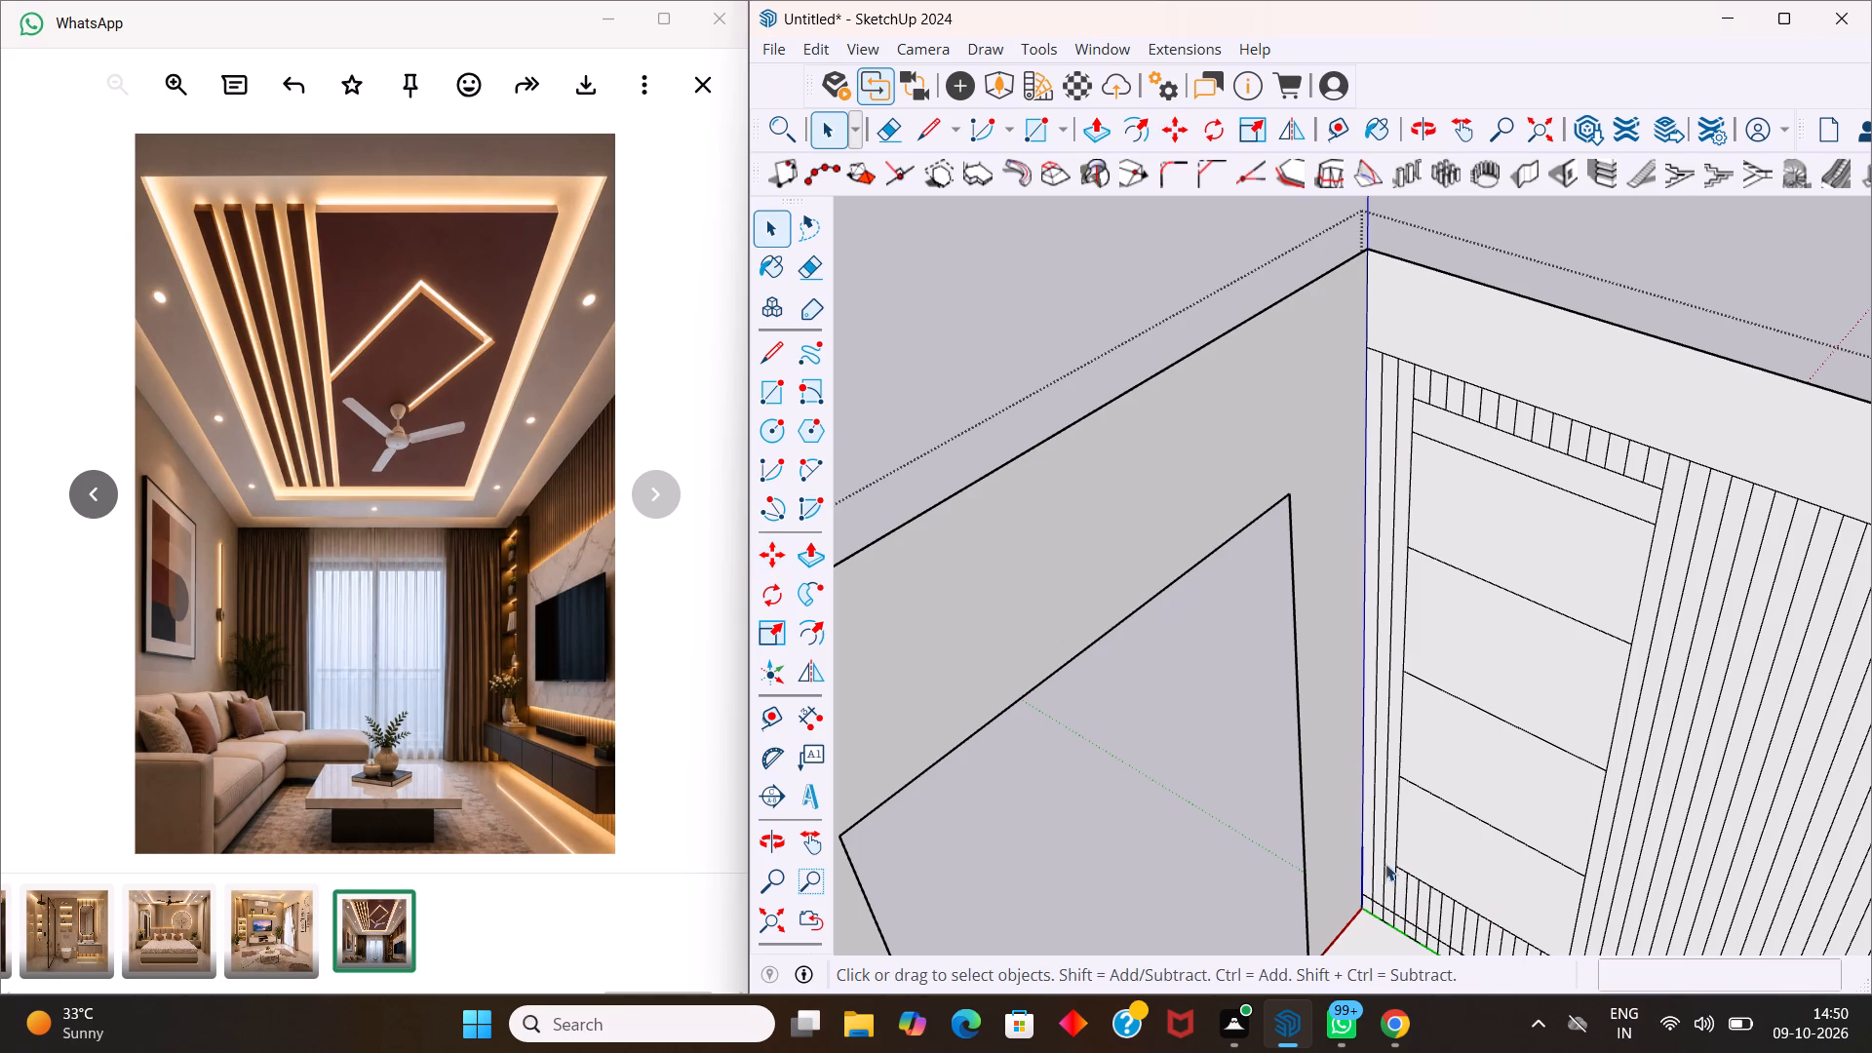
Erase the original cross line just below the upright panel's upper edge.
key("e")
left_click_drag(1527, 473, 1528, 499)
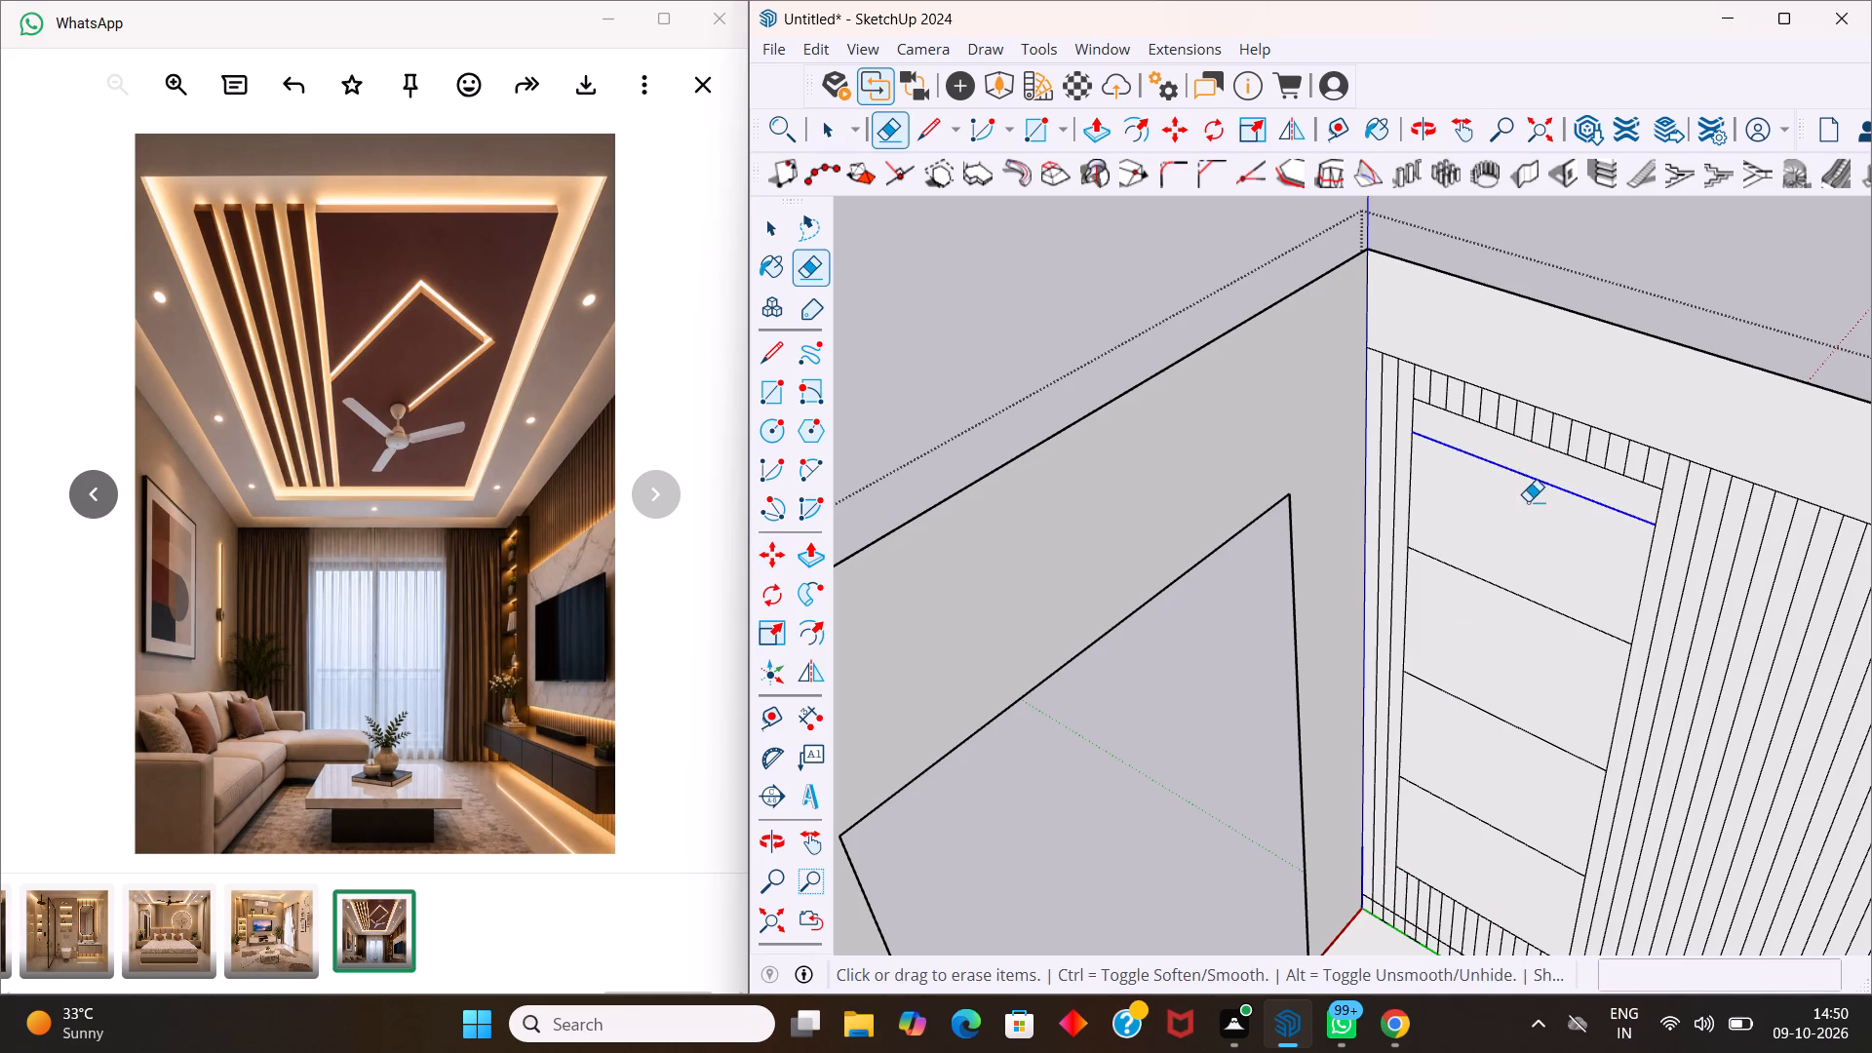
key("space")
Examine the upright panel's horizontal divider lines and their individual edge segments by selecting pieces of them.
middle_click_drag(1446, 643, 1474, 605)
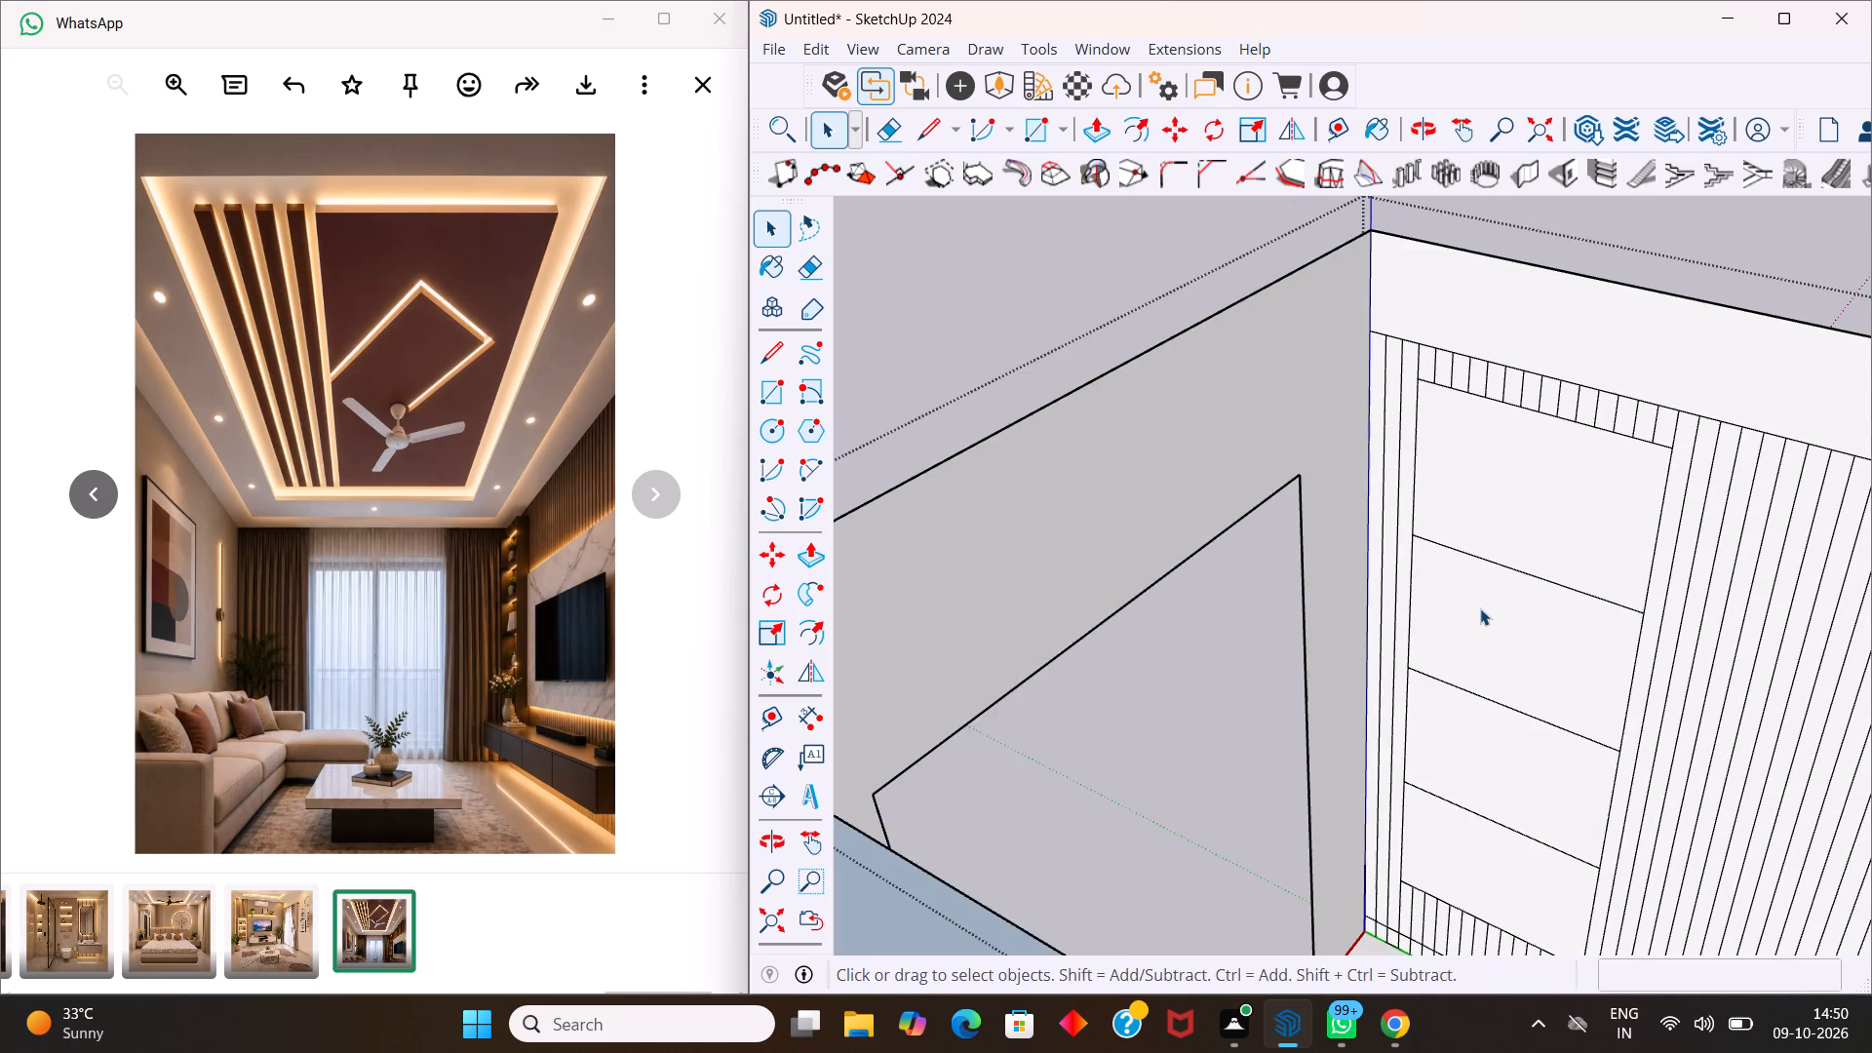
scroll(1480, 608, "up", 1)
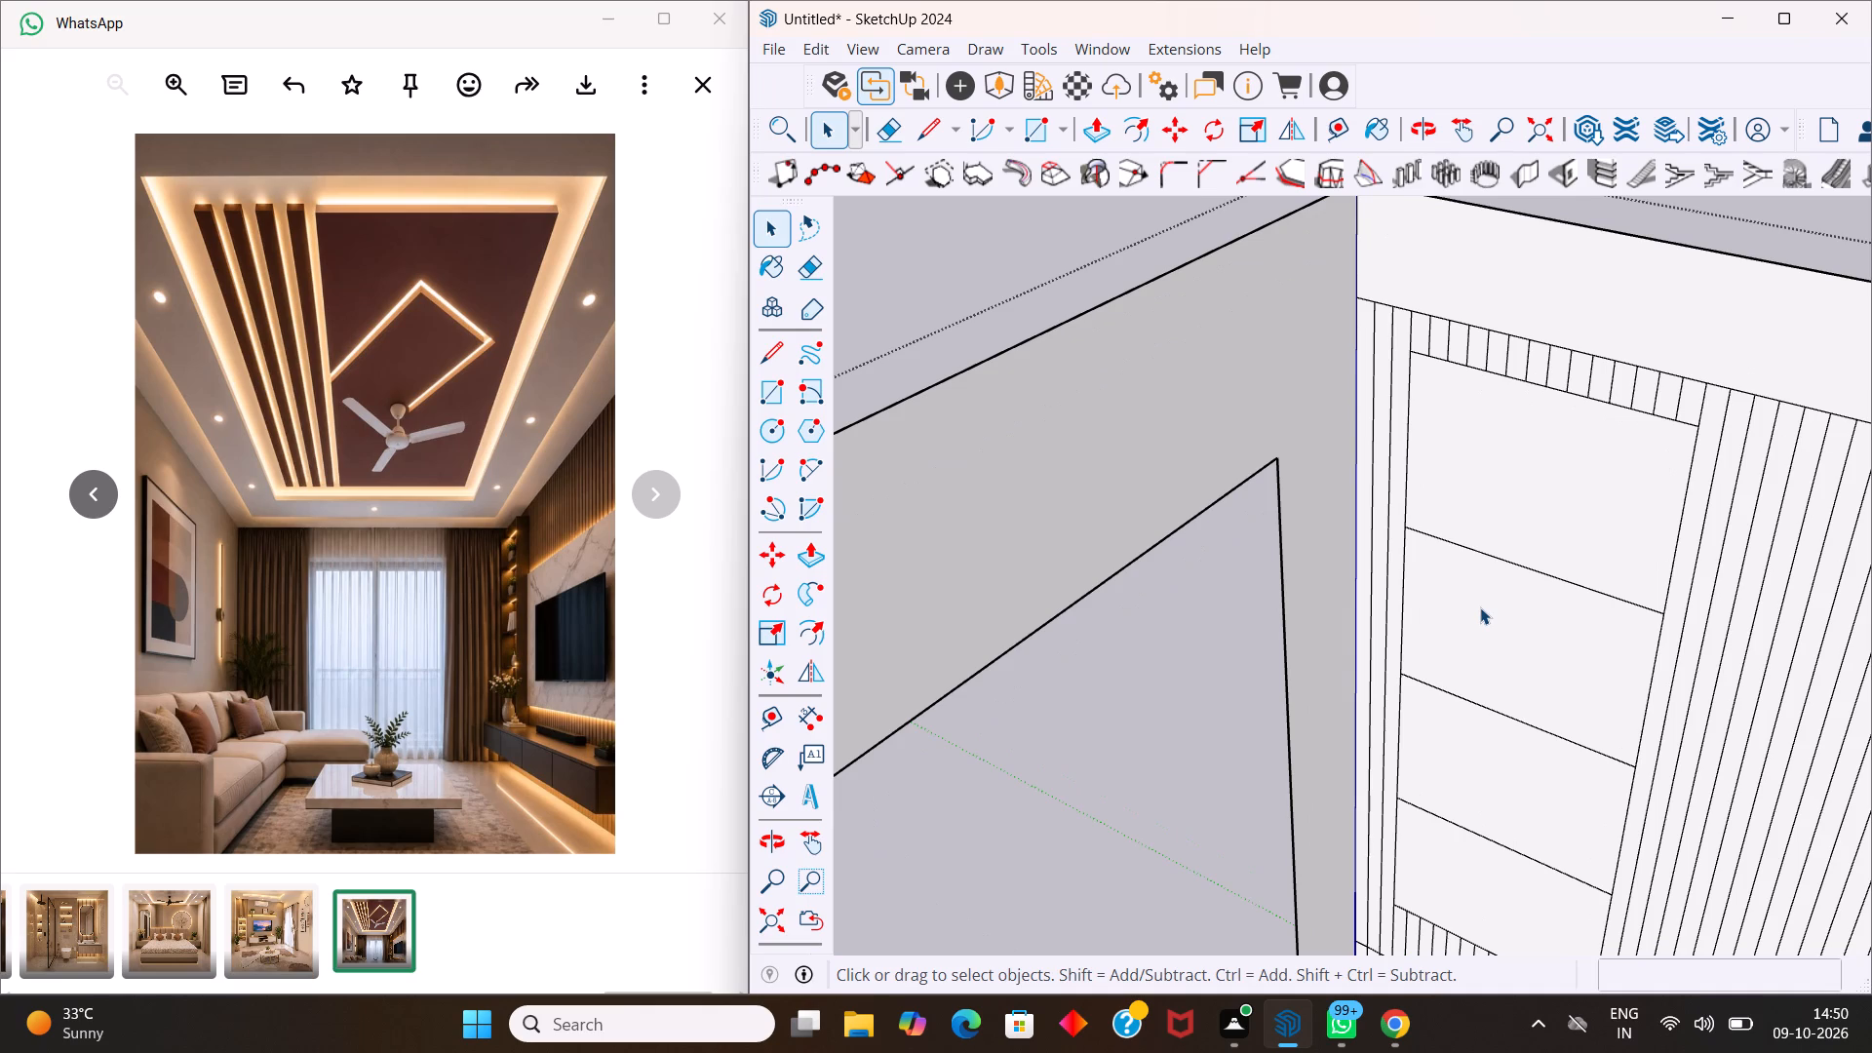
scroll(1457, 504, "down", 4)
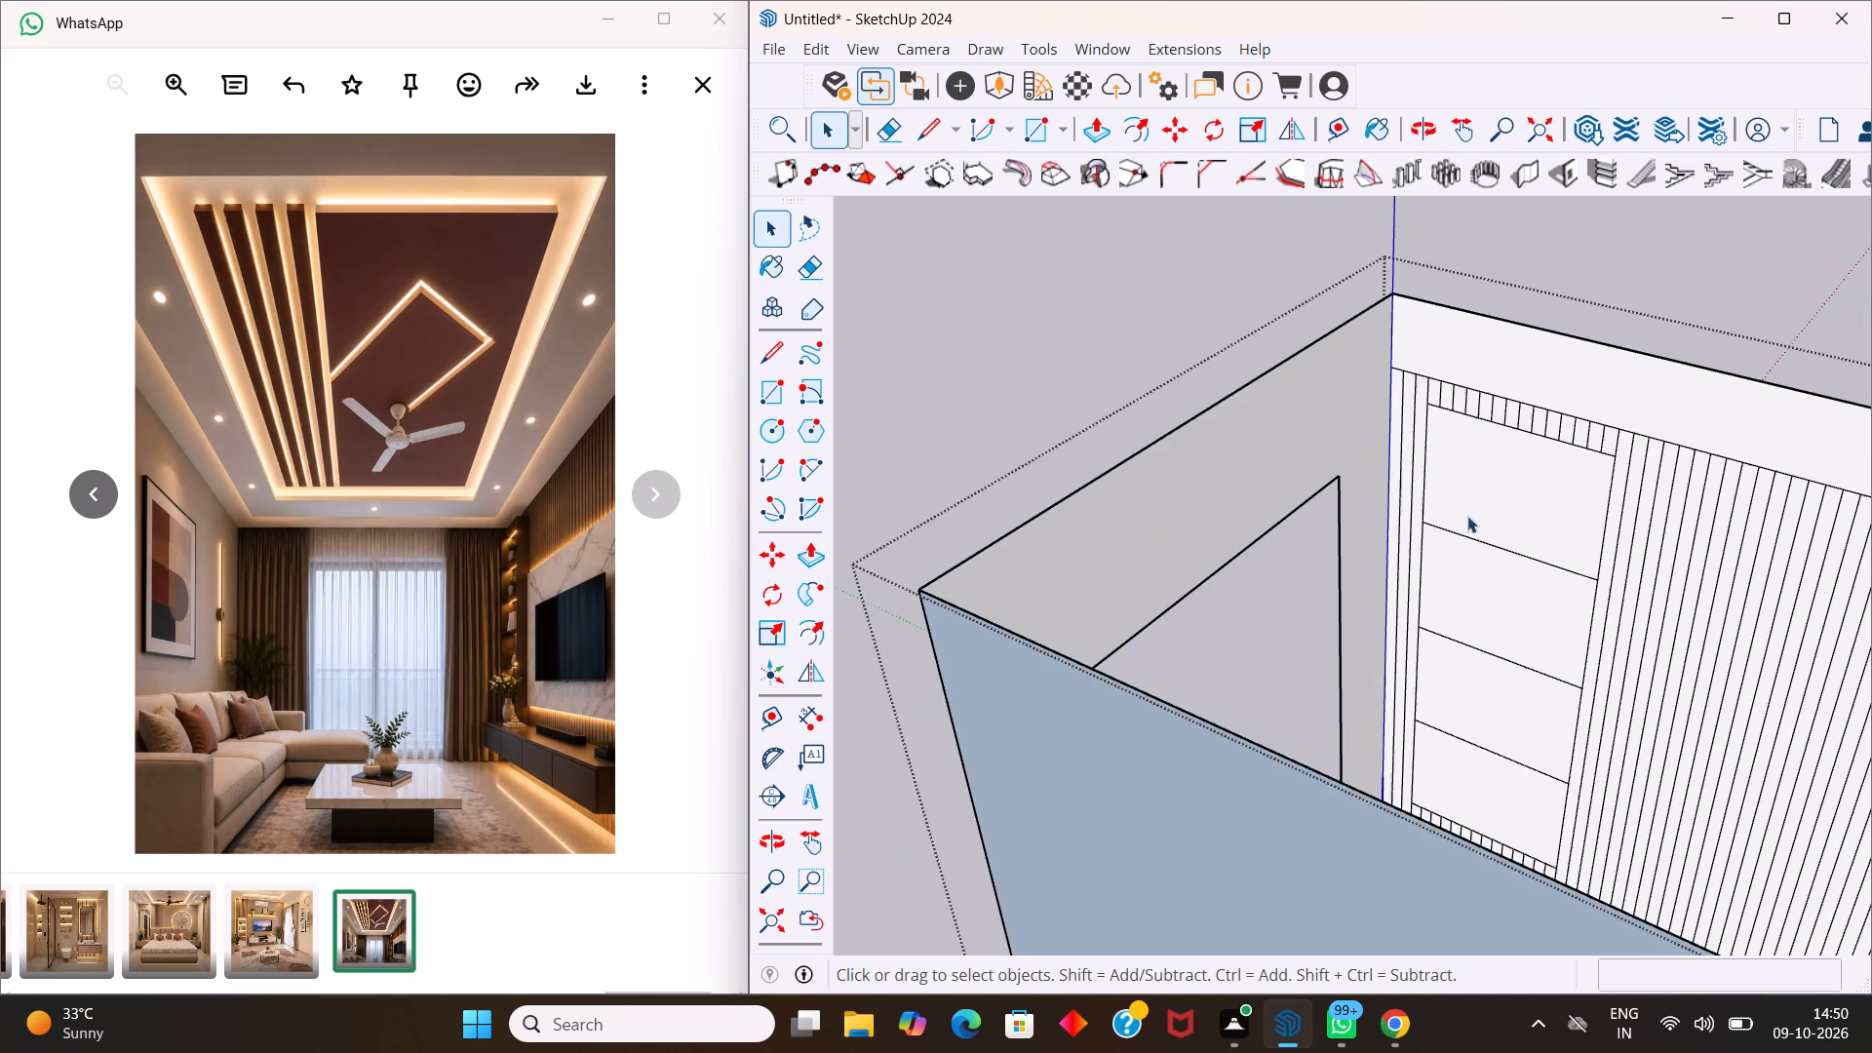
scroll(1569, 809, "up", 3)
scroll(1495, 837, "up", 4)
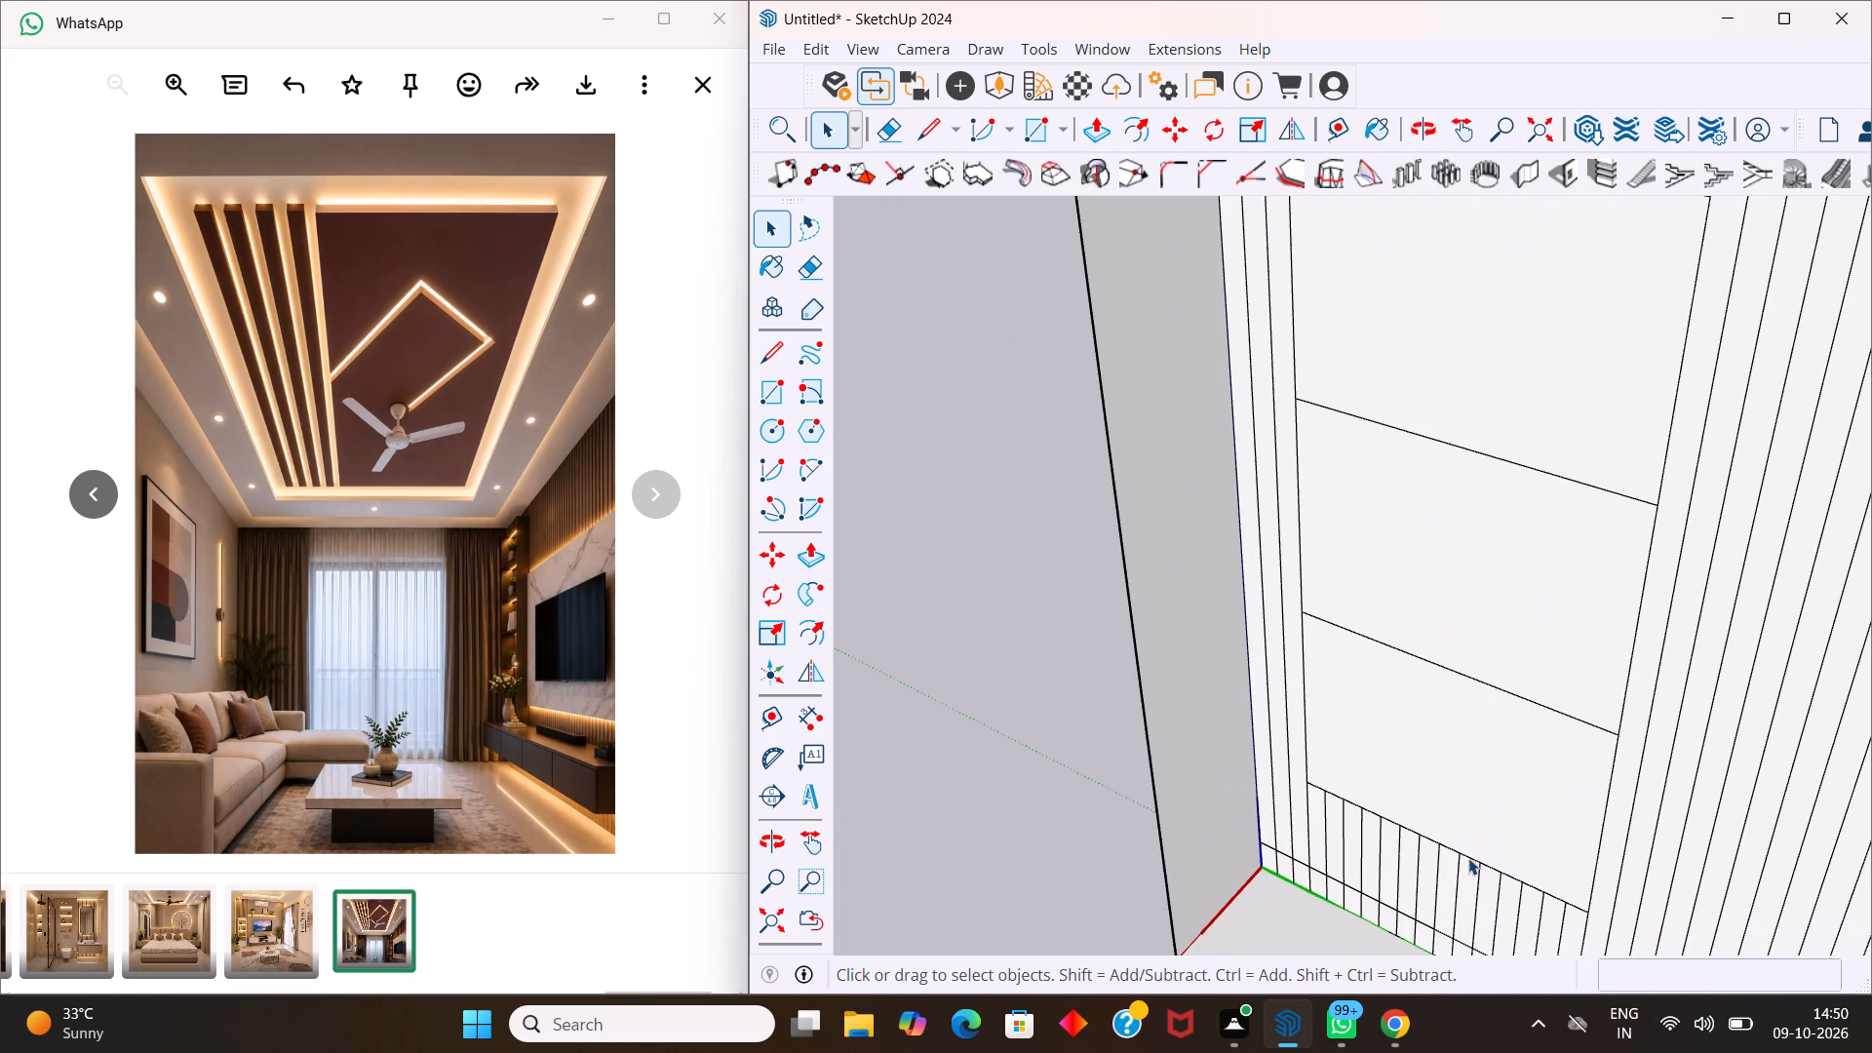
scroll(1461, 814, "down", 5)
left_click(1458, 601)
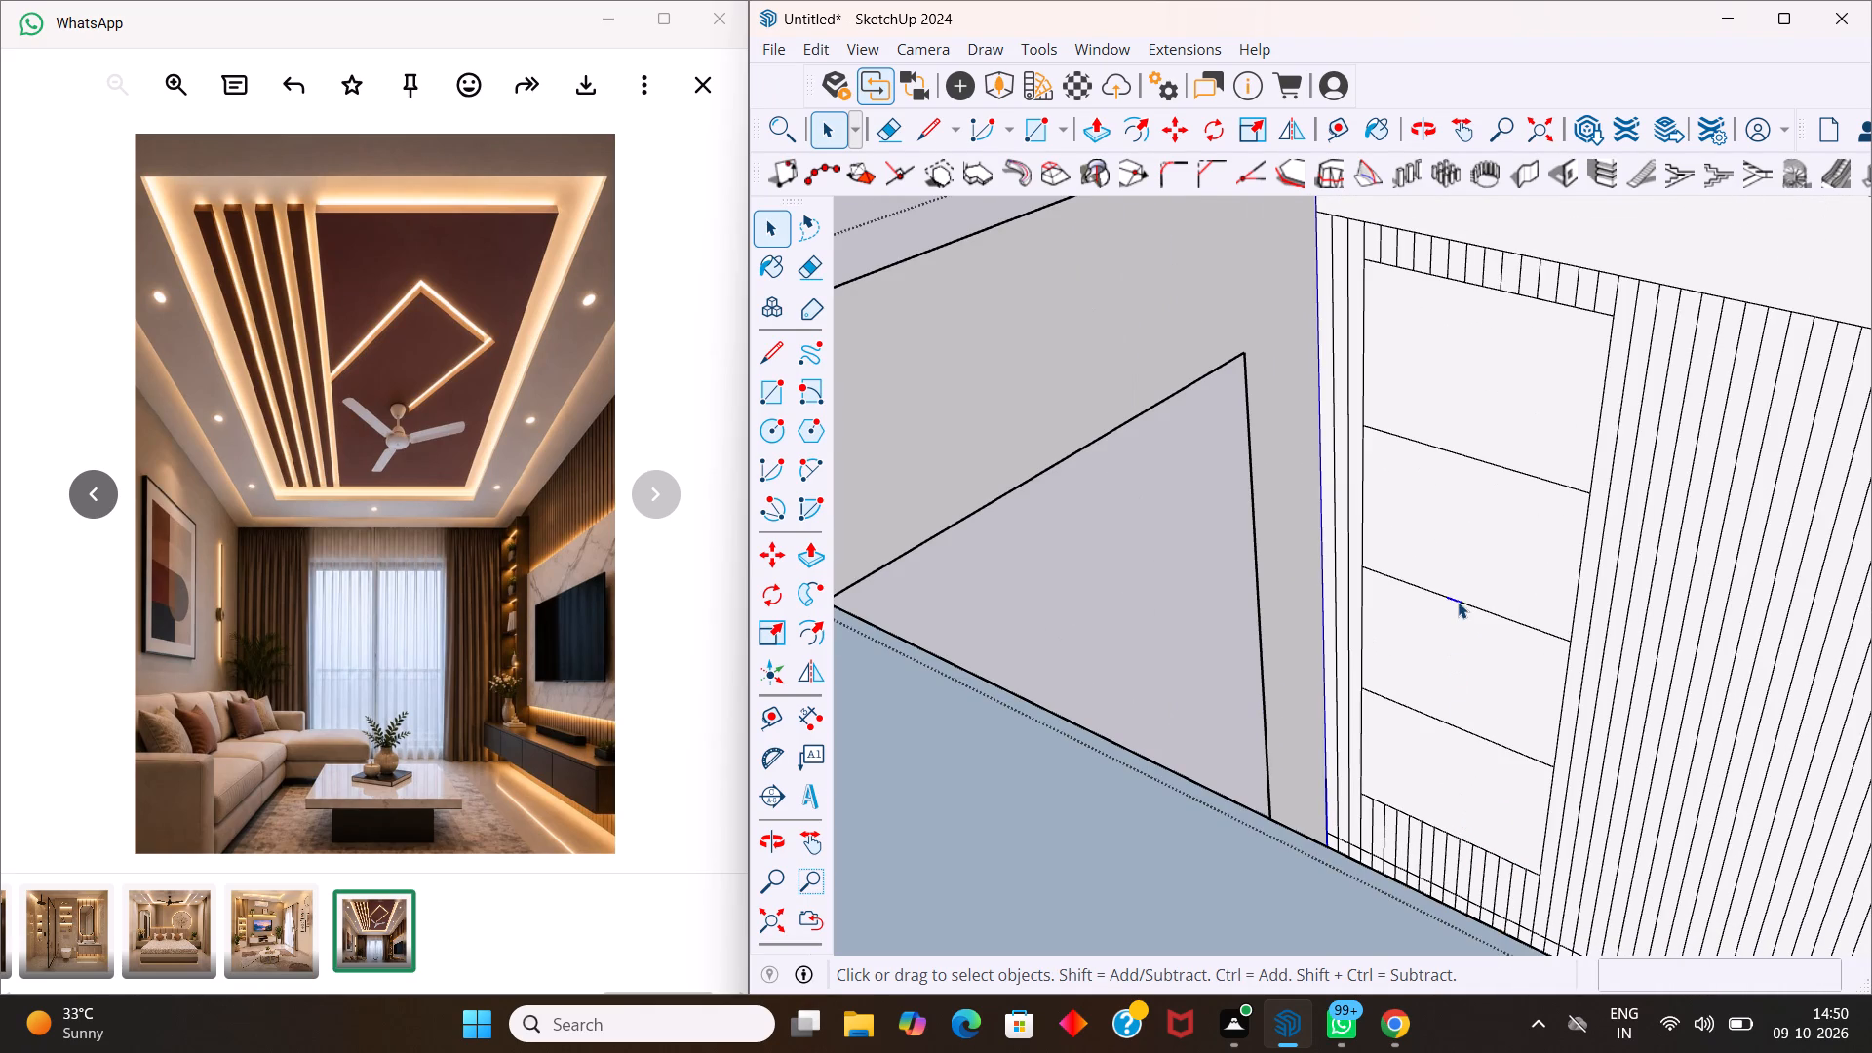
scroll(1455, 604, "up", 8)
left_click(1418, 580)
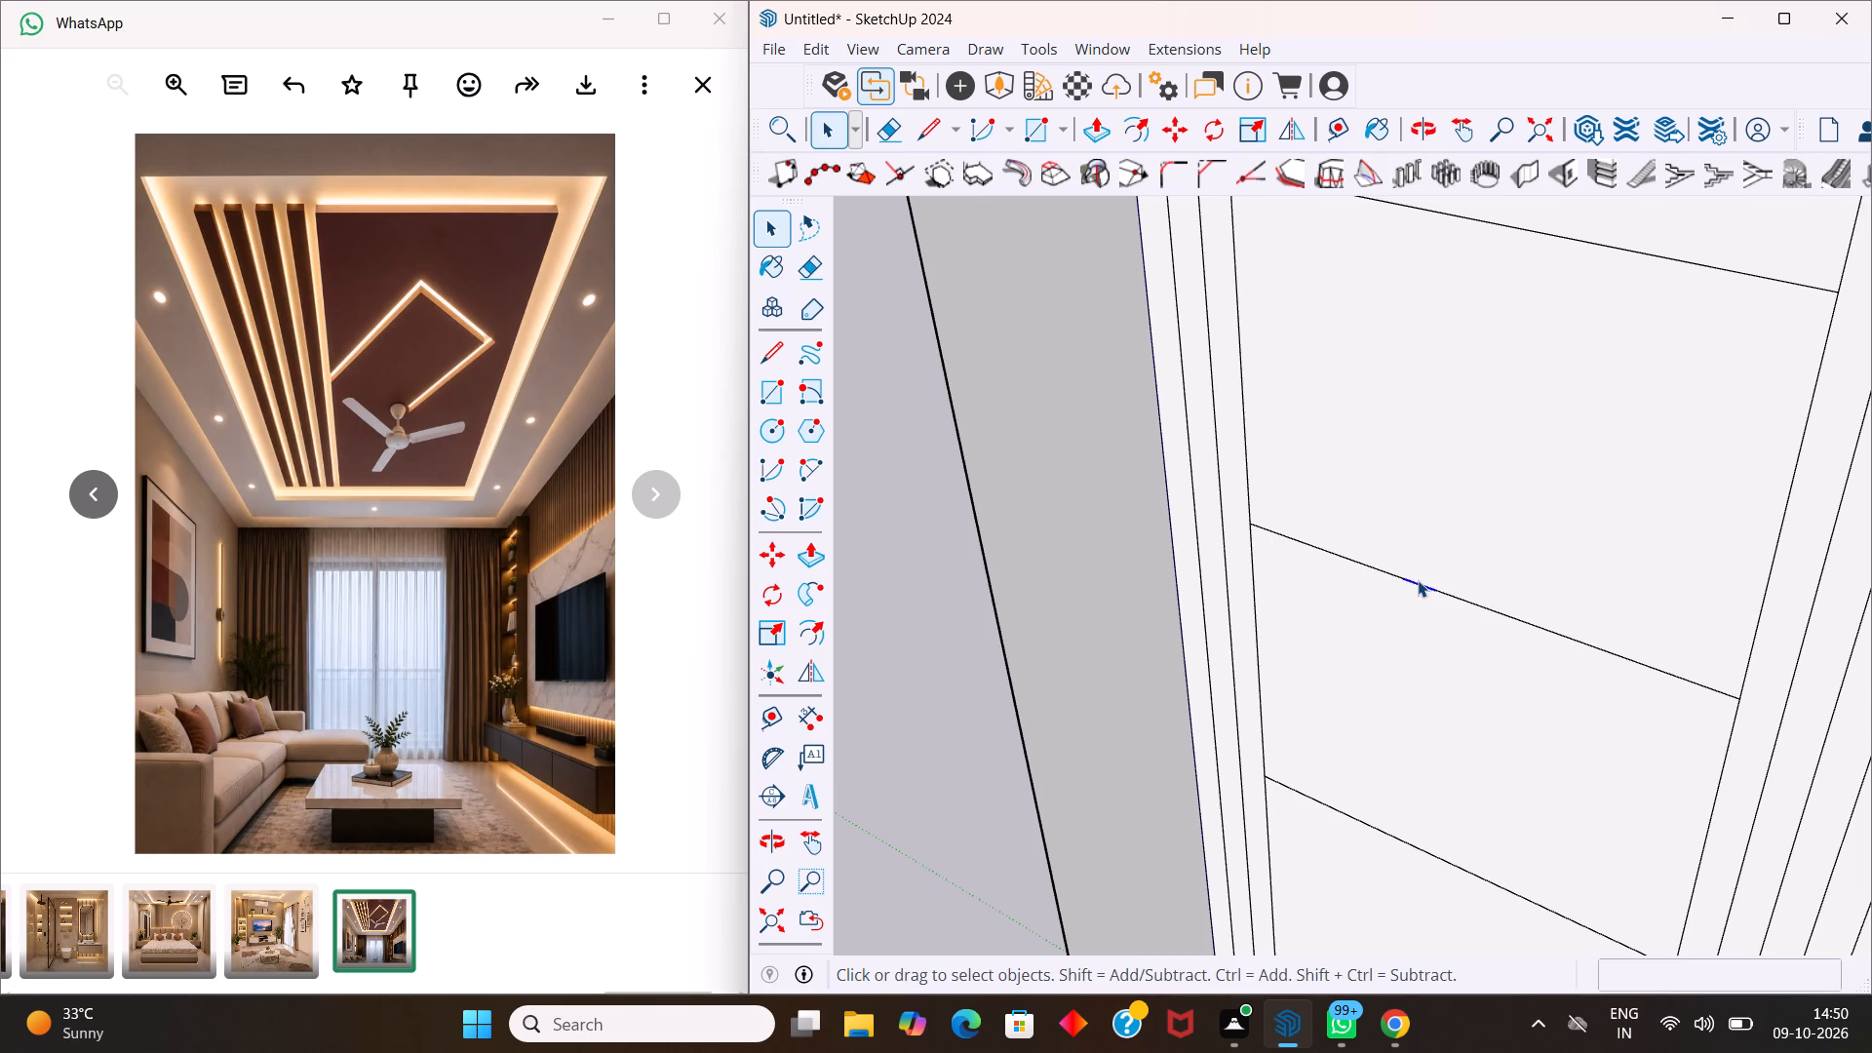
scroll(1461, 597, "down", 13)
scroll(1465, 572, "up", 1)
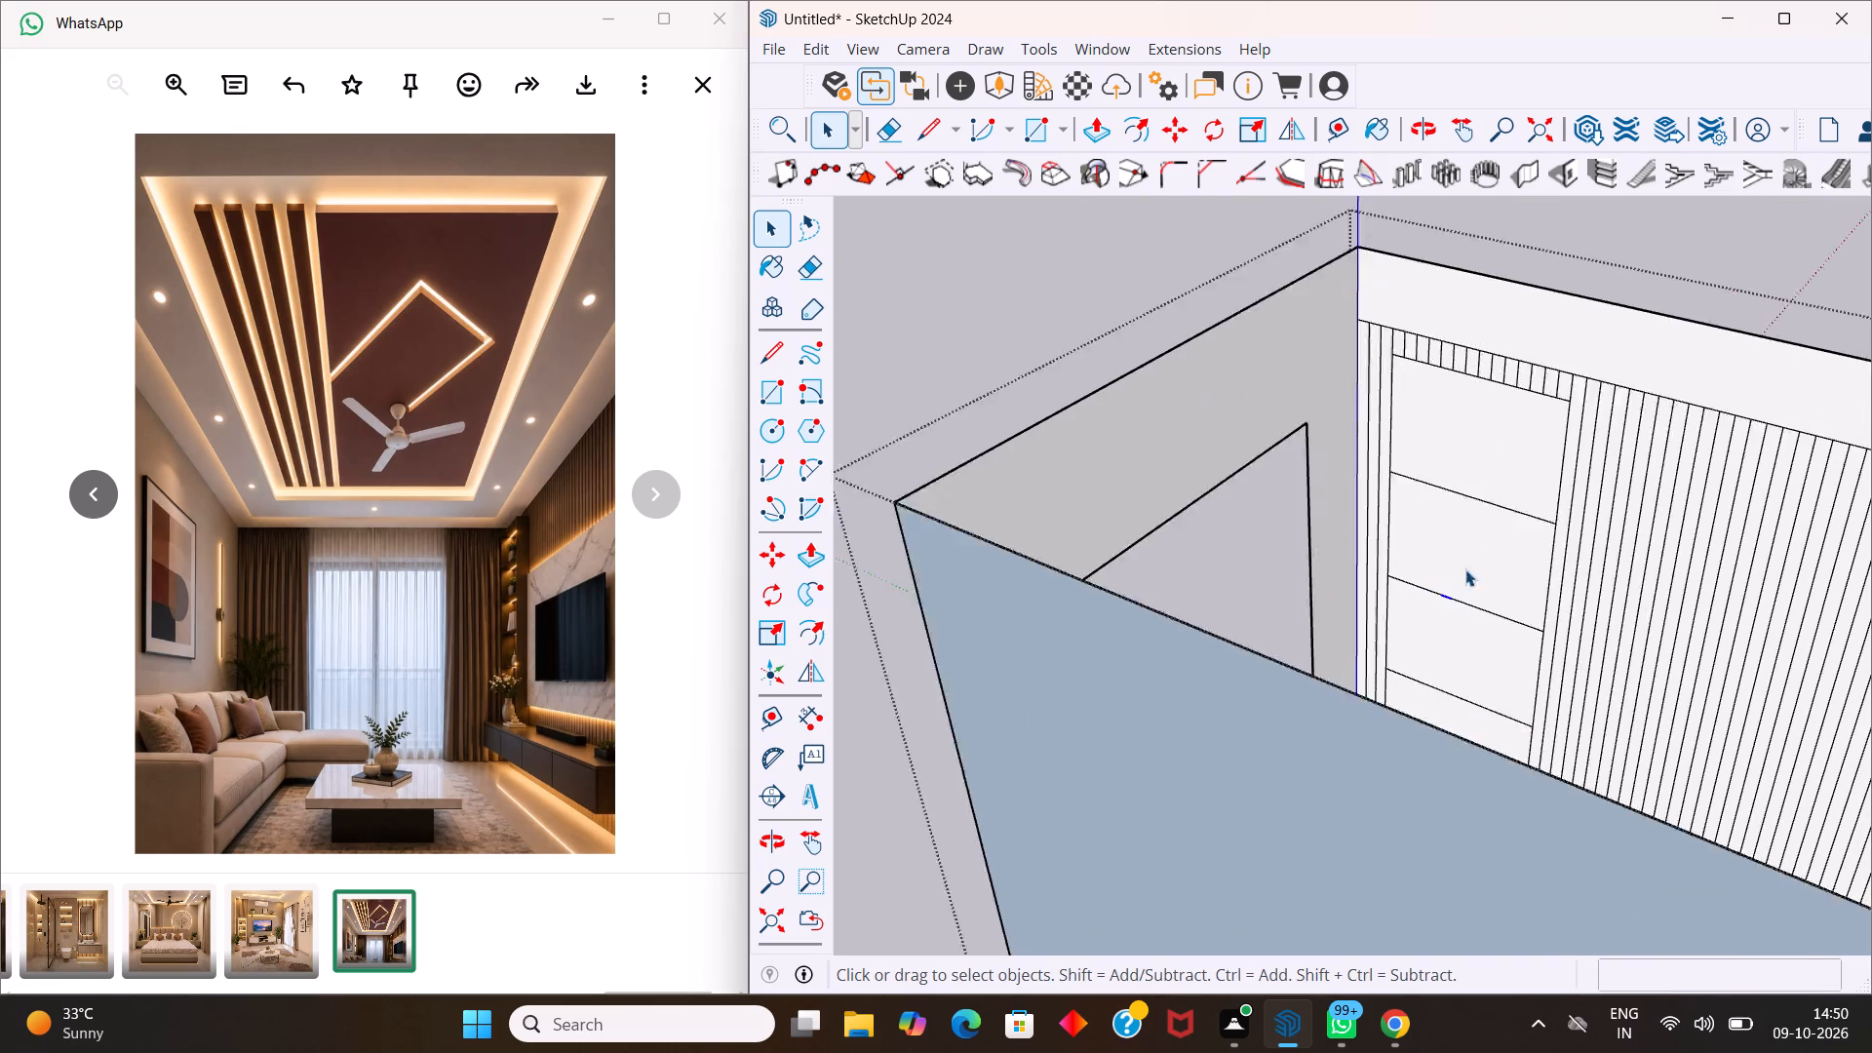
scroll(1465, 569, "up", 3)
scroll(1390, 457, "up", 1)
left_click(1386, 443)
left_click(1407, 441)
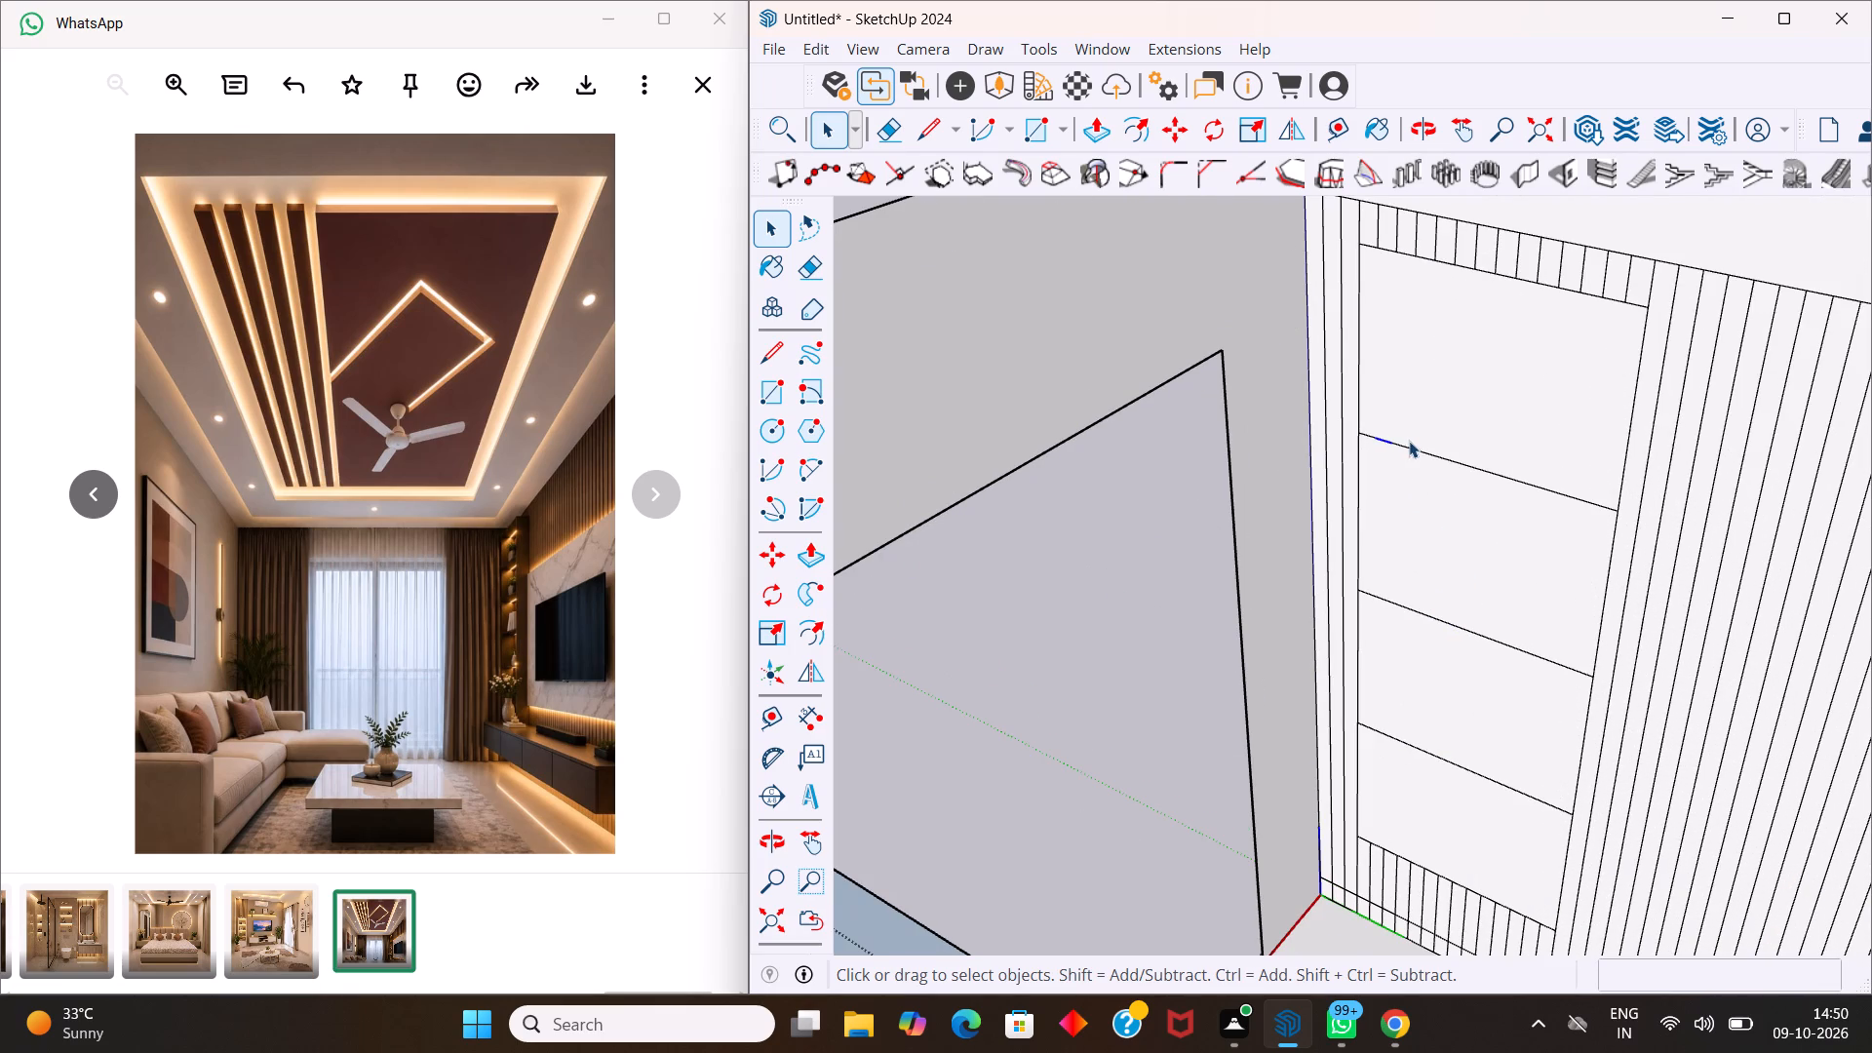
left_click(1425, 454)
left_click(1474, 463)
scroll(1475, 462, "up", 8)
middle_click_drag(1472, 461, 1488, 542)
scroll(1479, 494, "up", 4)
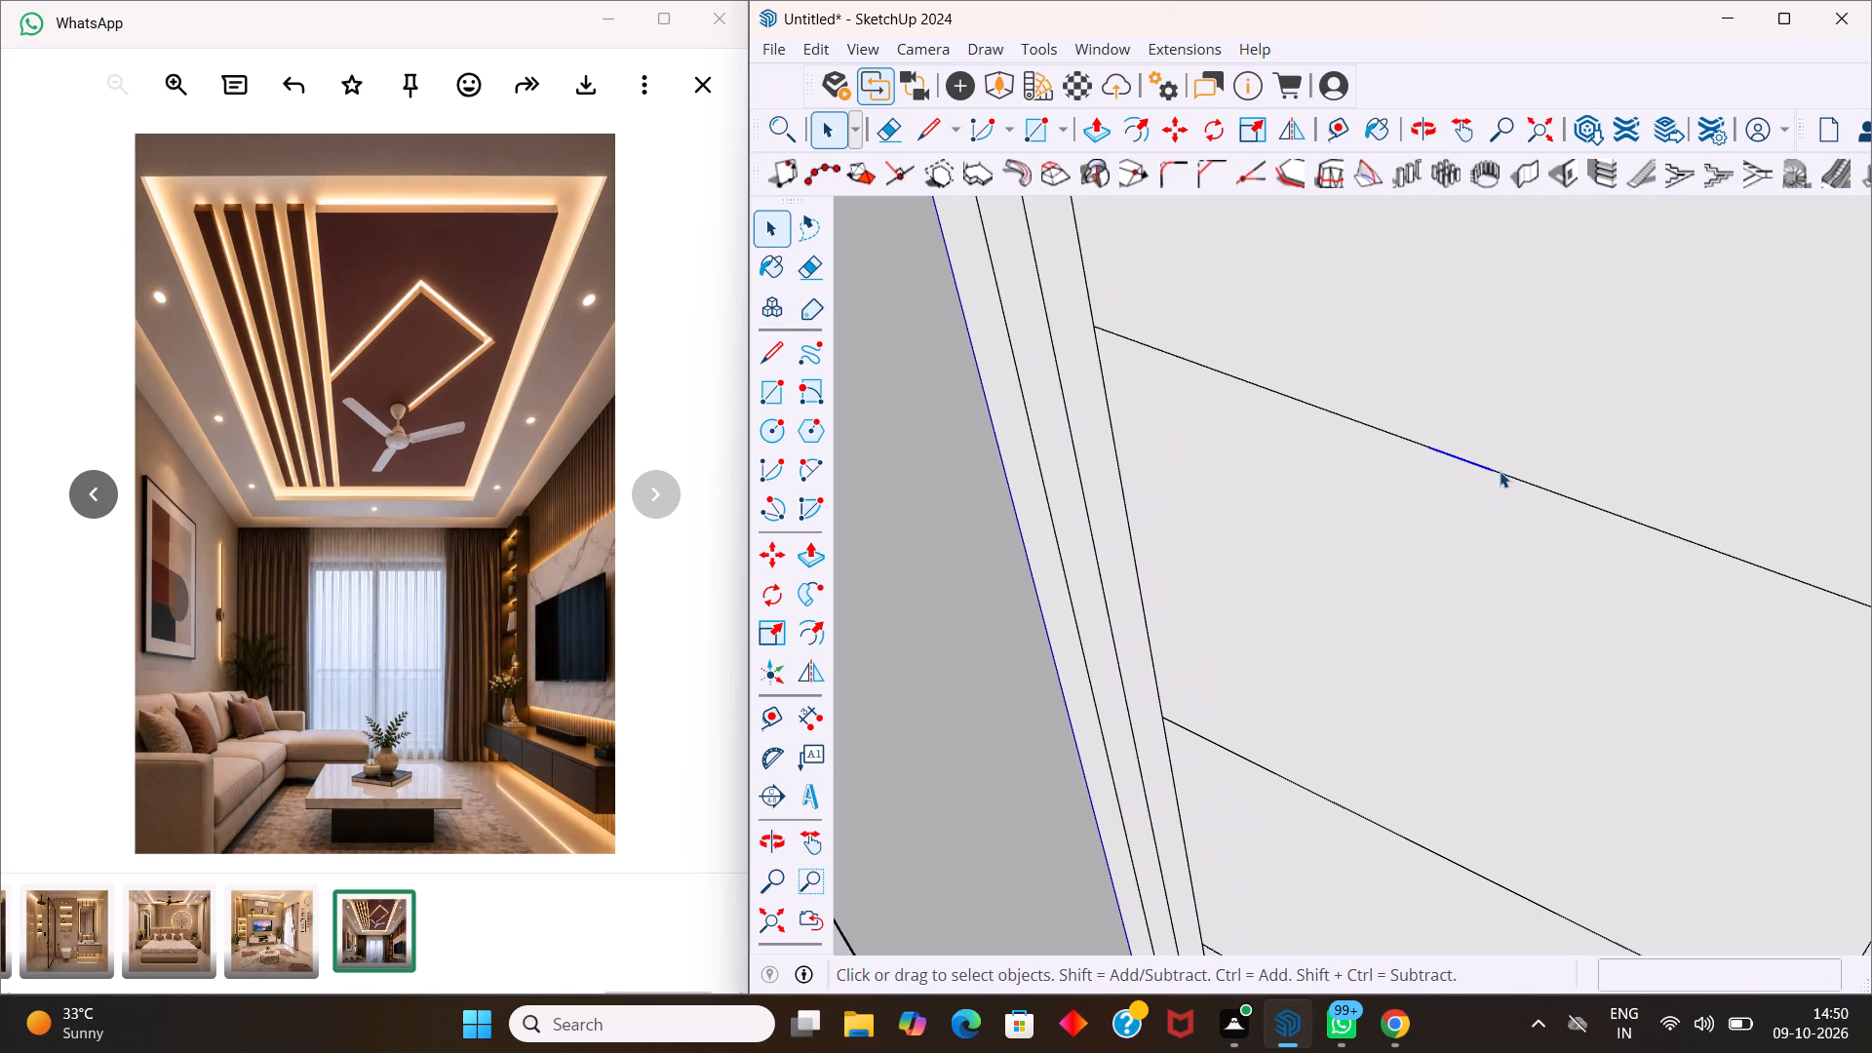
left_click(1500, 471)
Undo the earlier division of the upright panel and the erasing of its original cross line.
key("ctrl+z")
key("ctrl+z")
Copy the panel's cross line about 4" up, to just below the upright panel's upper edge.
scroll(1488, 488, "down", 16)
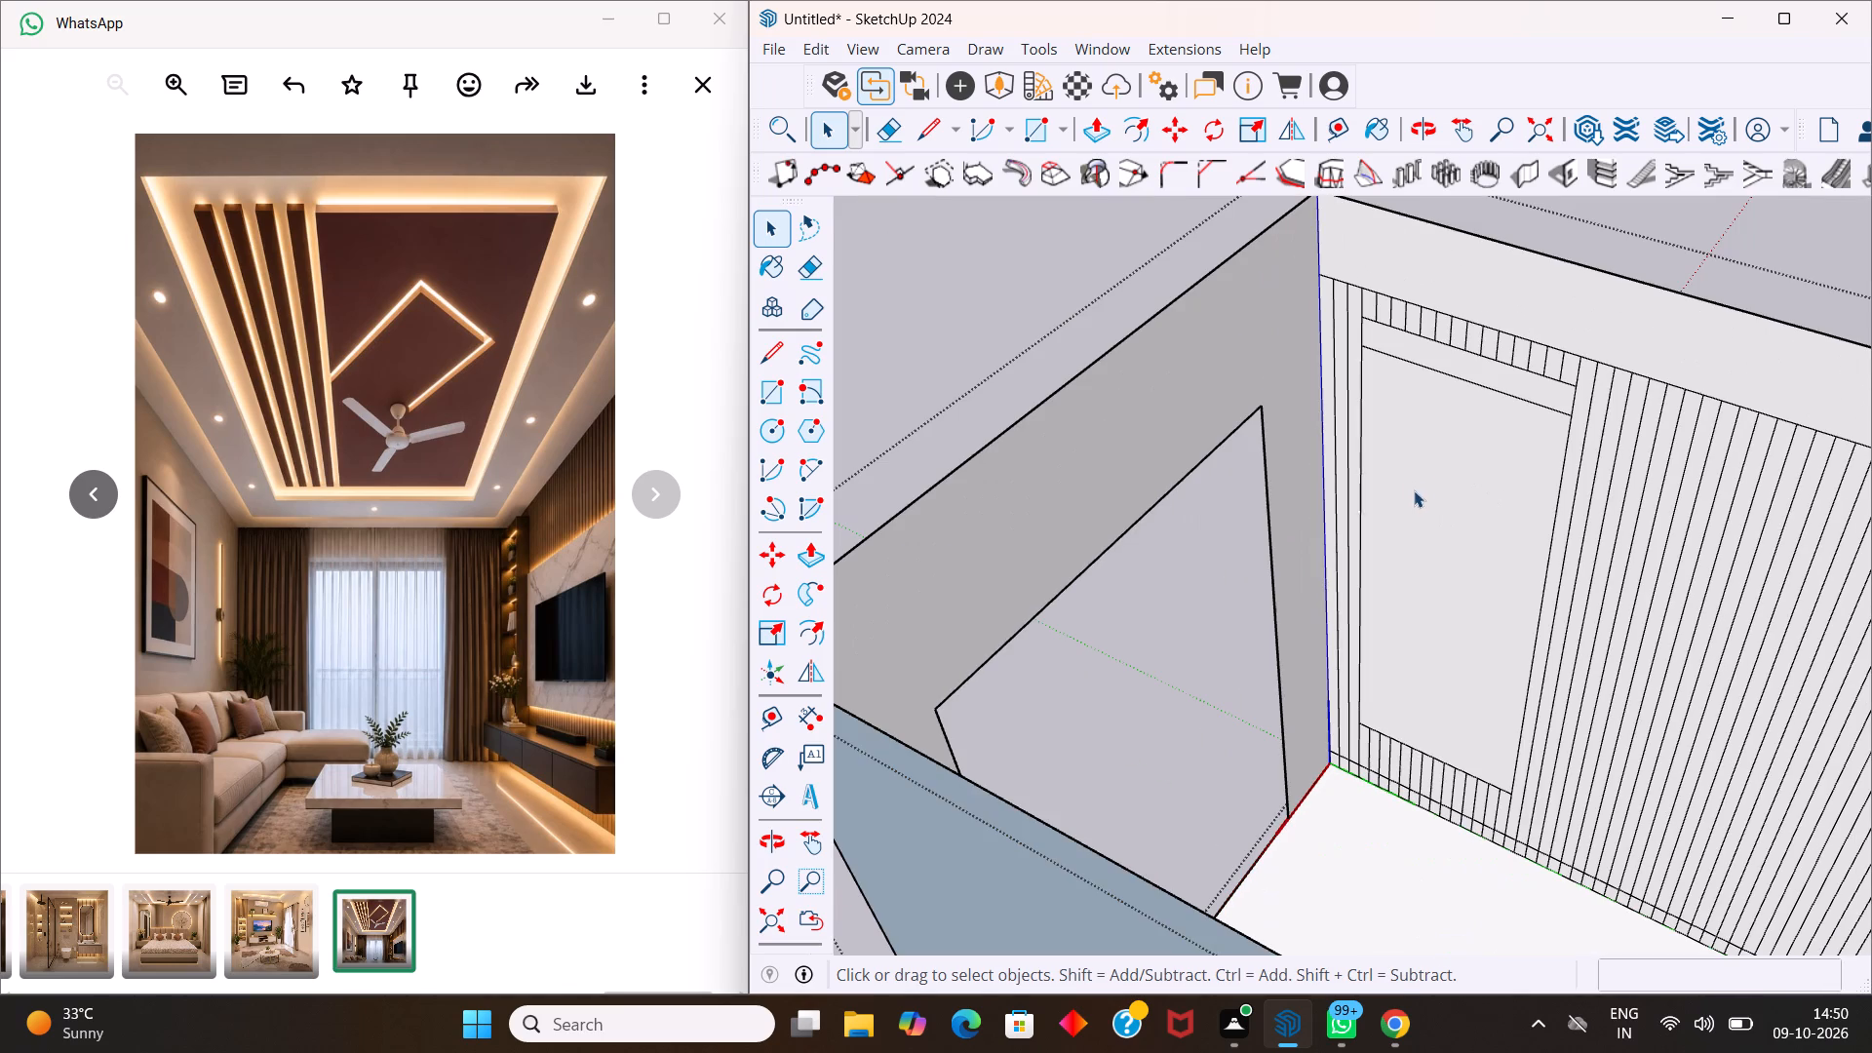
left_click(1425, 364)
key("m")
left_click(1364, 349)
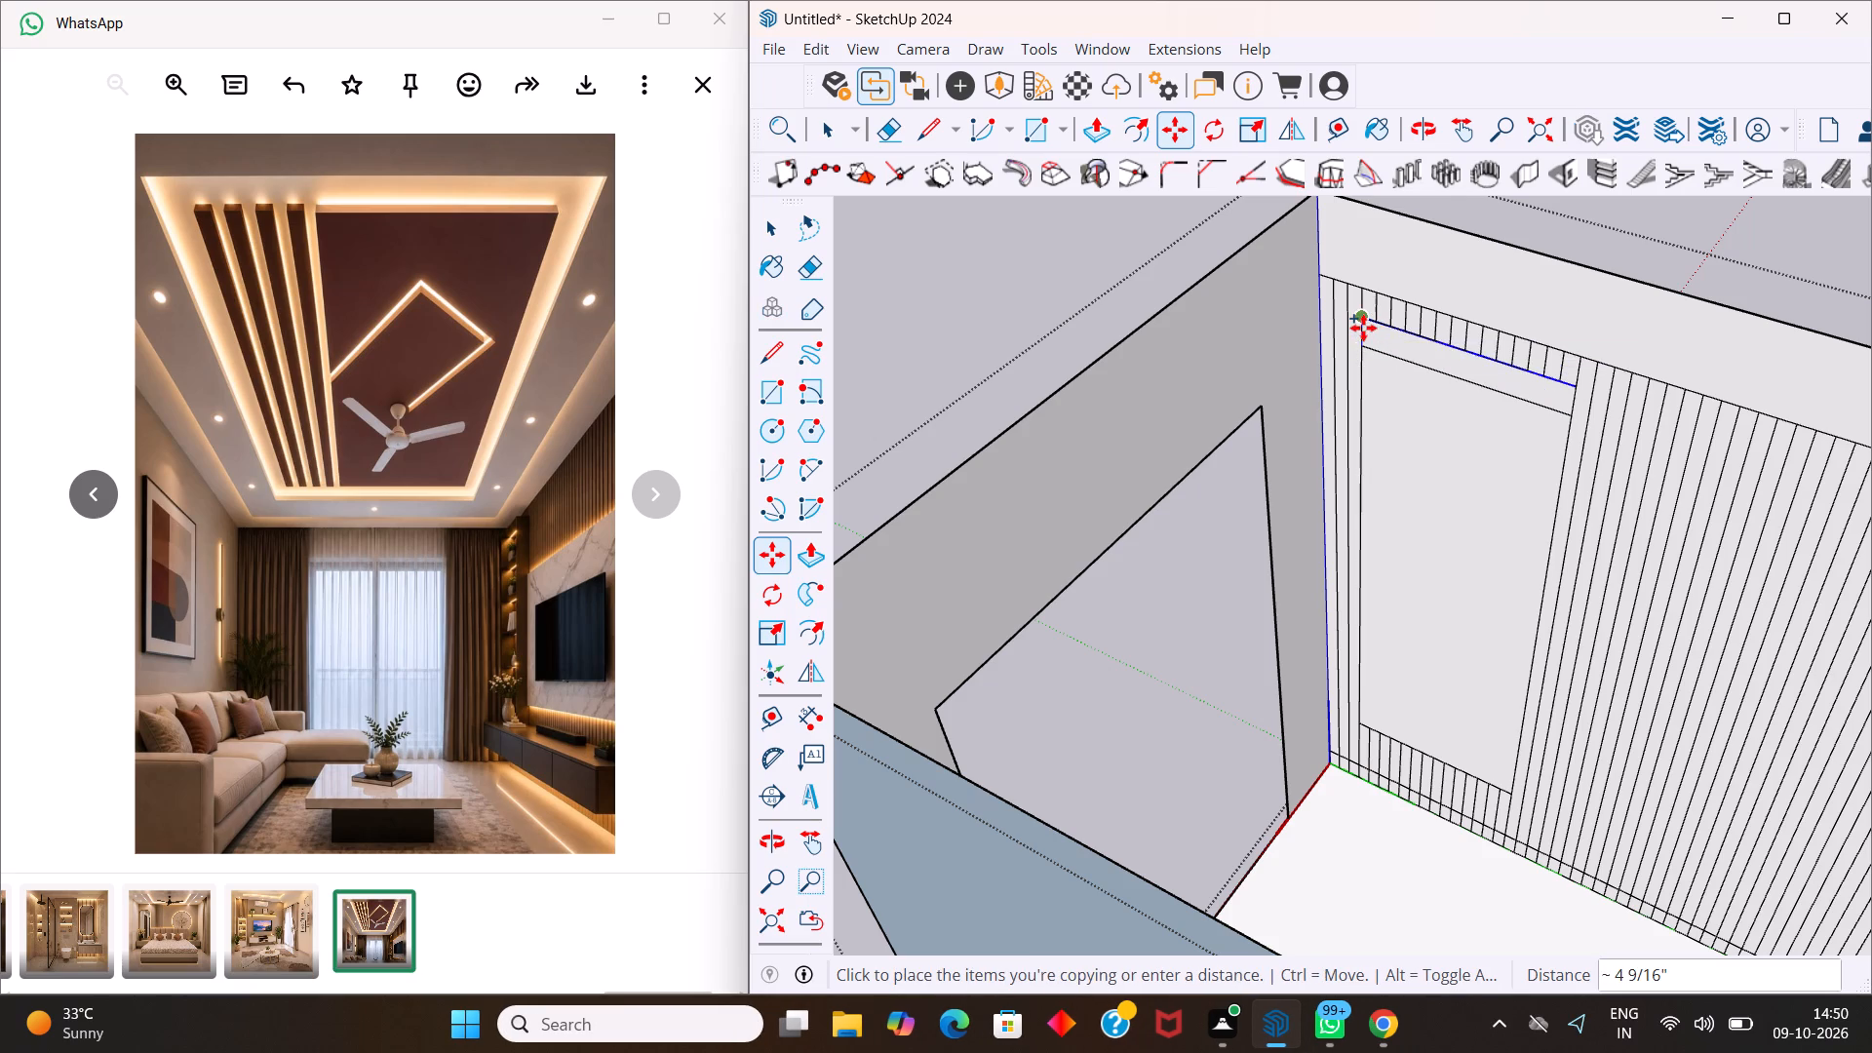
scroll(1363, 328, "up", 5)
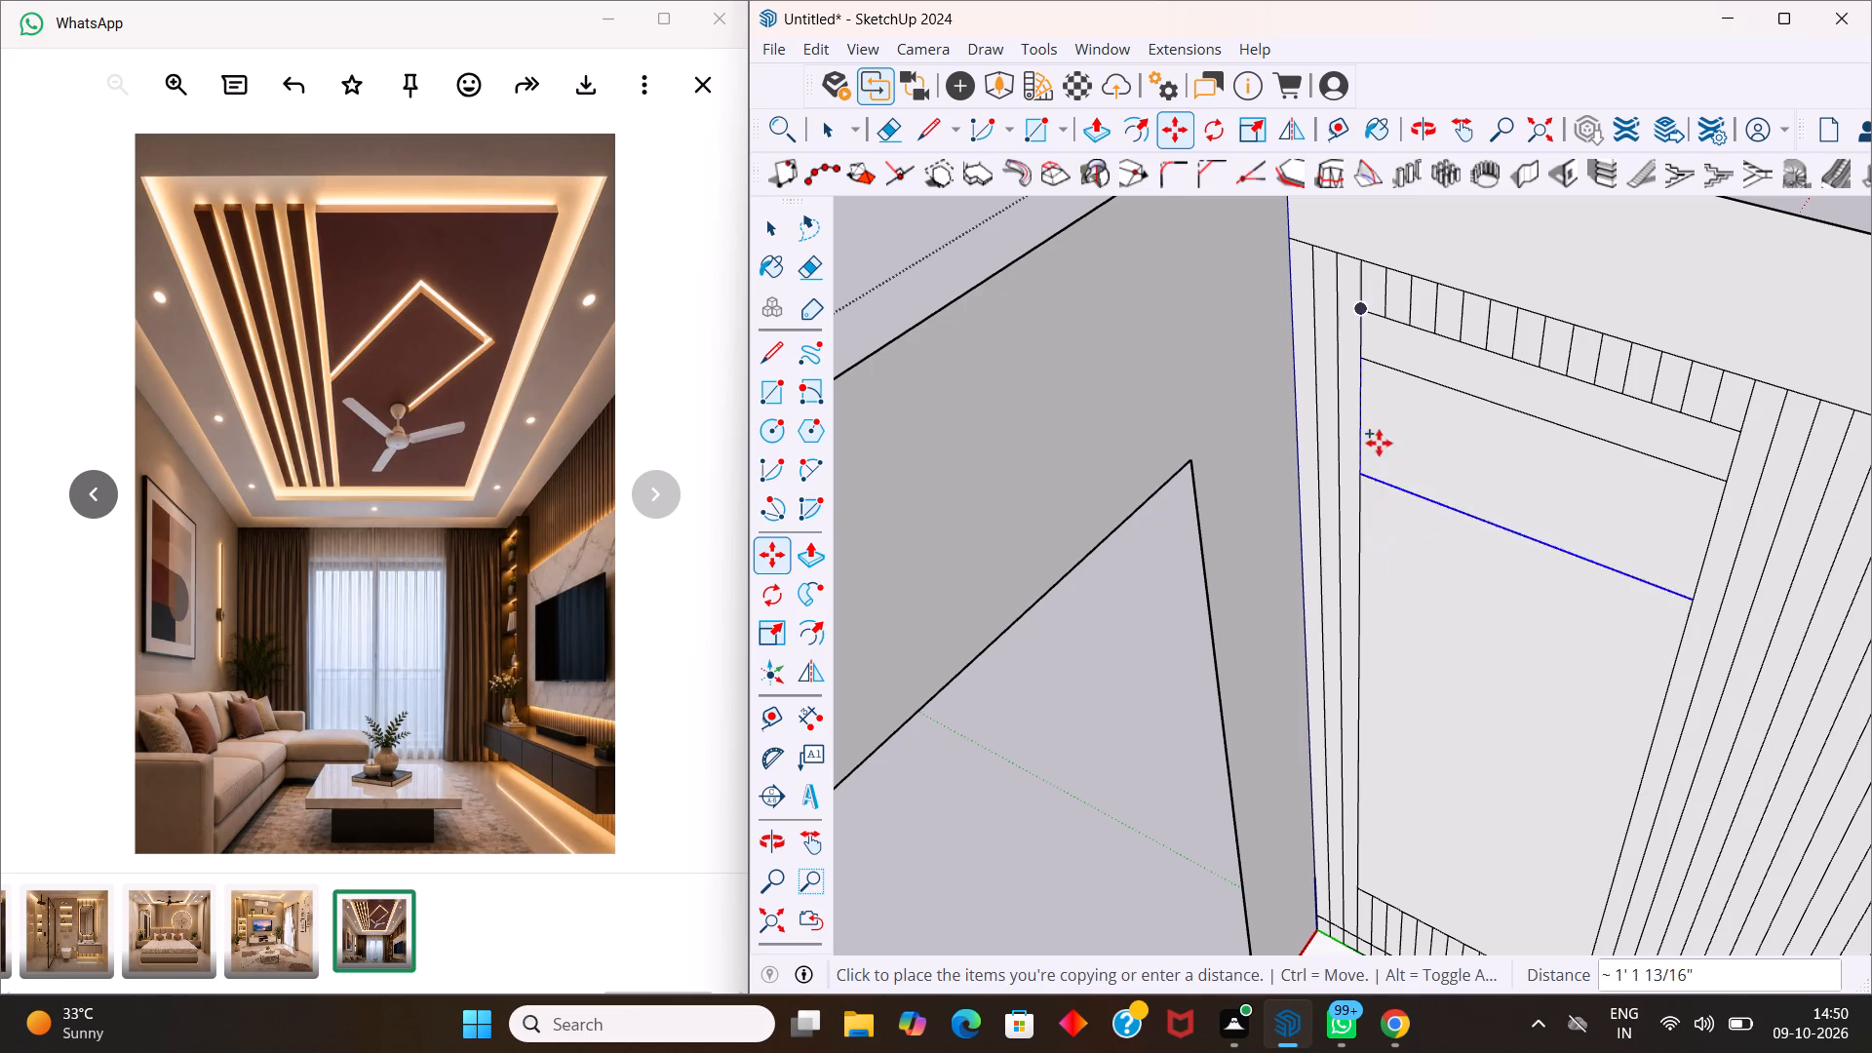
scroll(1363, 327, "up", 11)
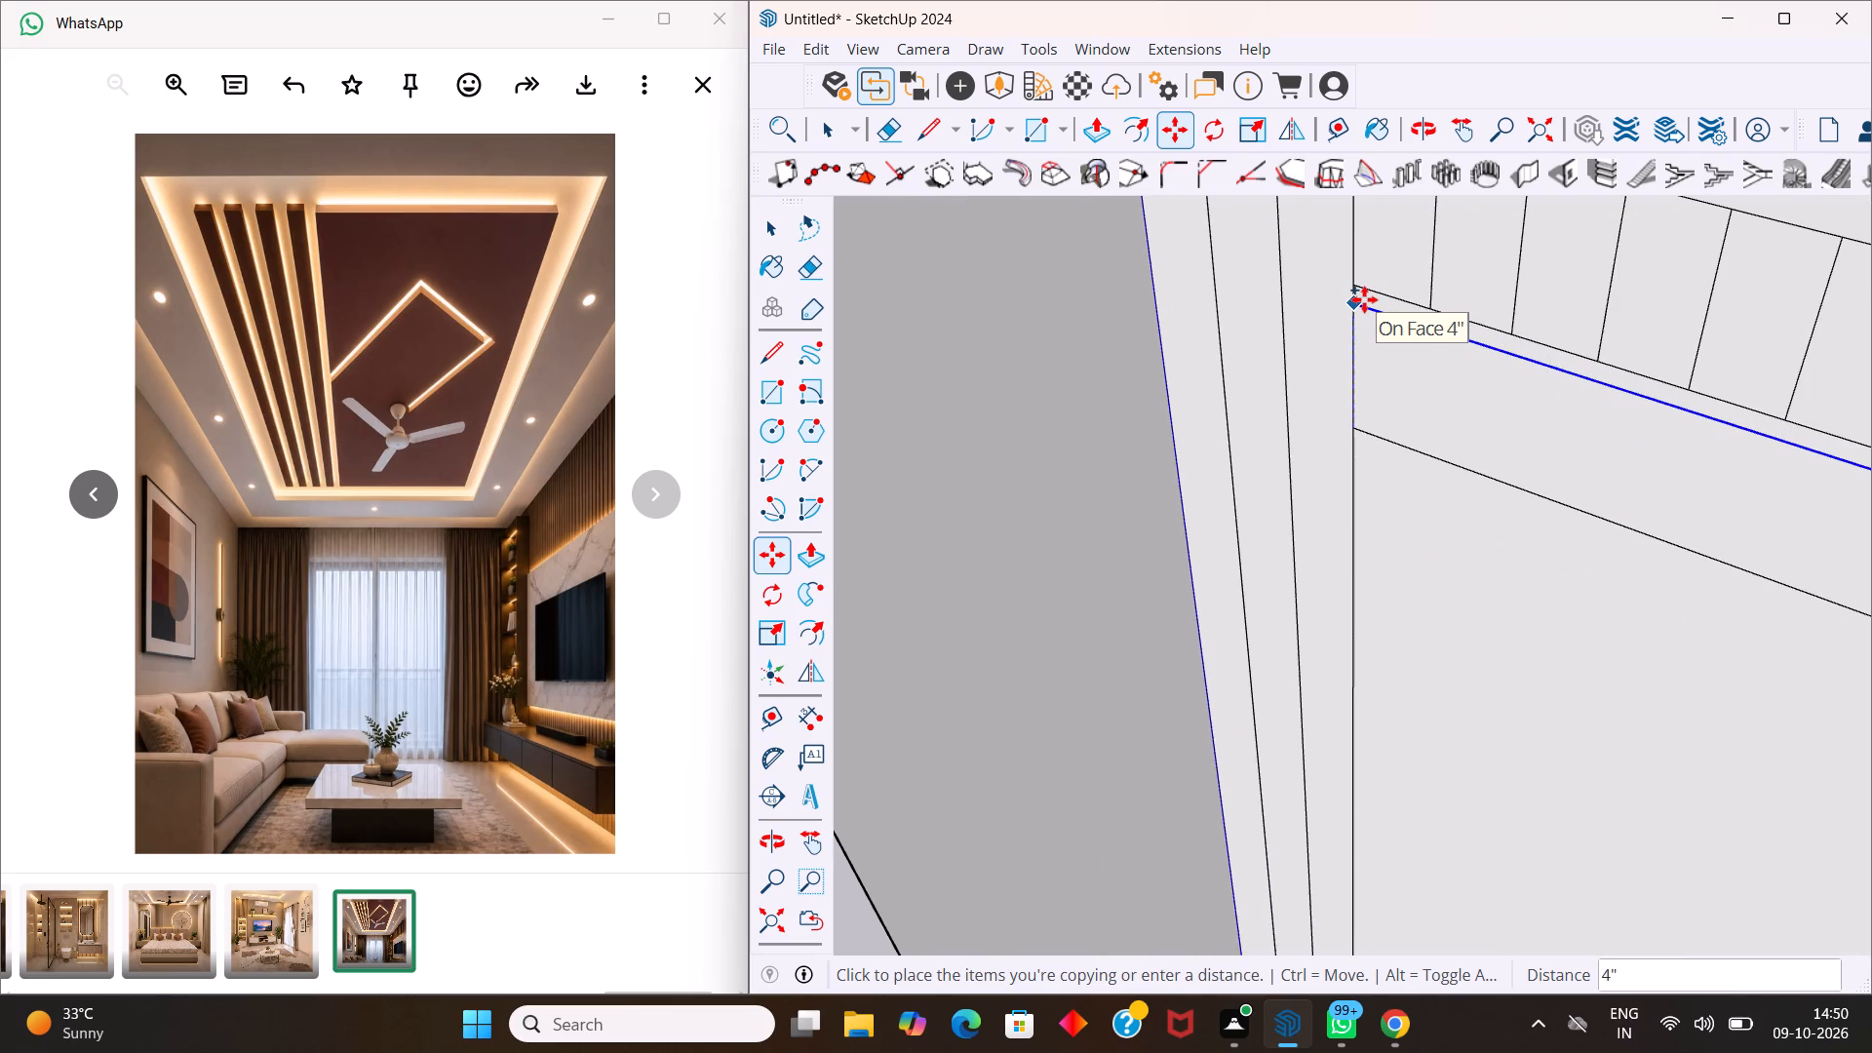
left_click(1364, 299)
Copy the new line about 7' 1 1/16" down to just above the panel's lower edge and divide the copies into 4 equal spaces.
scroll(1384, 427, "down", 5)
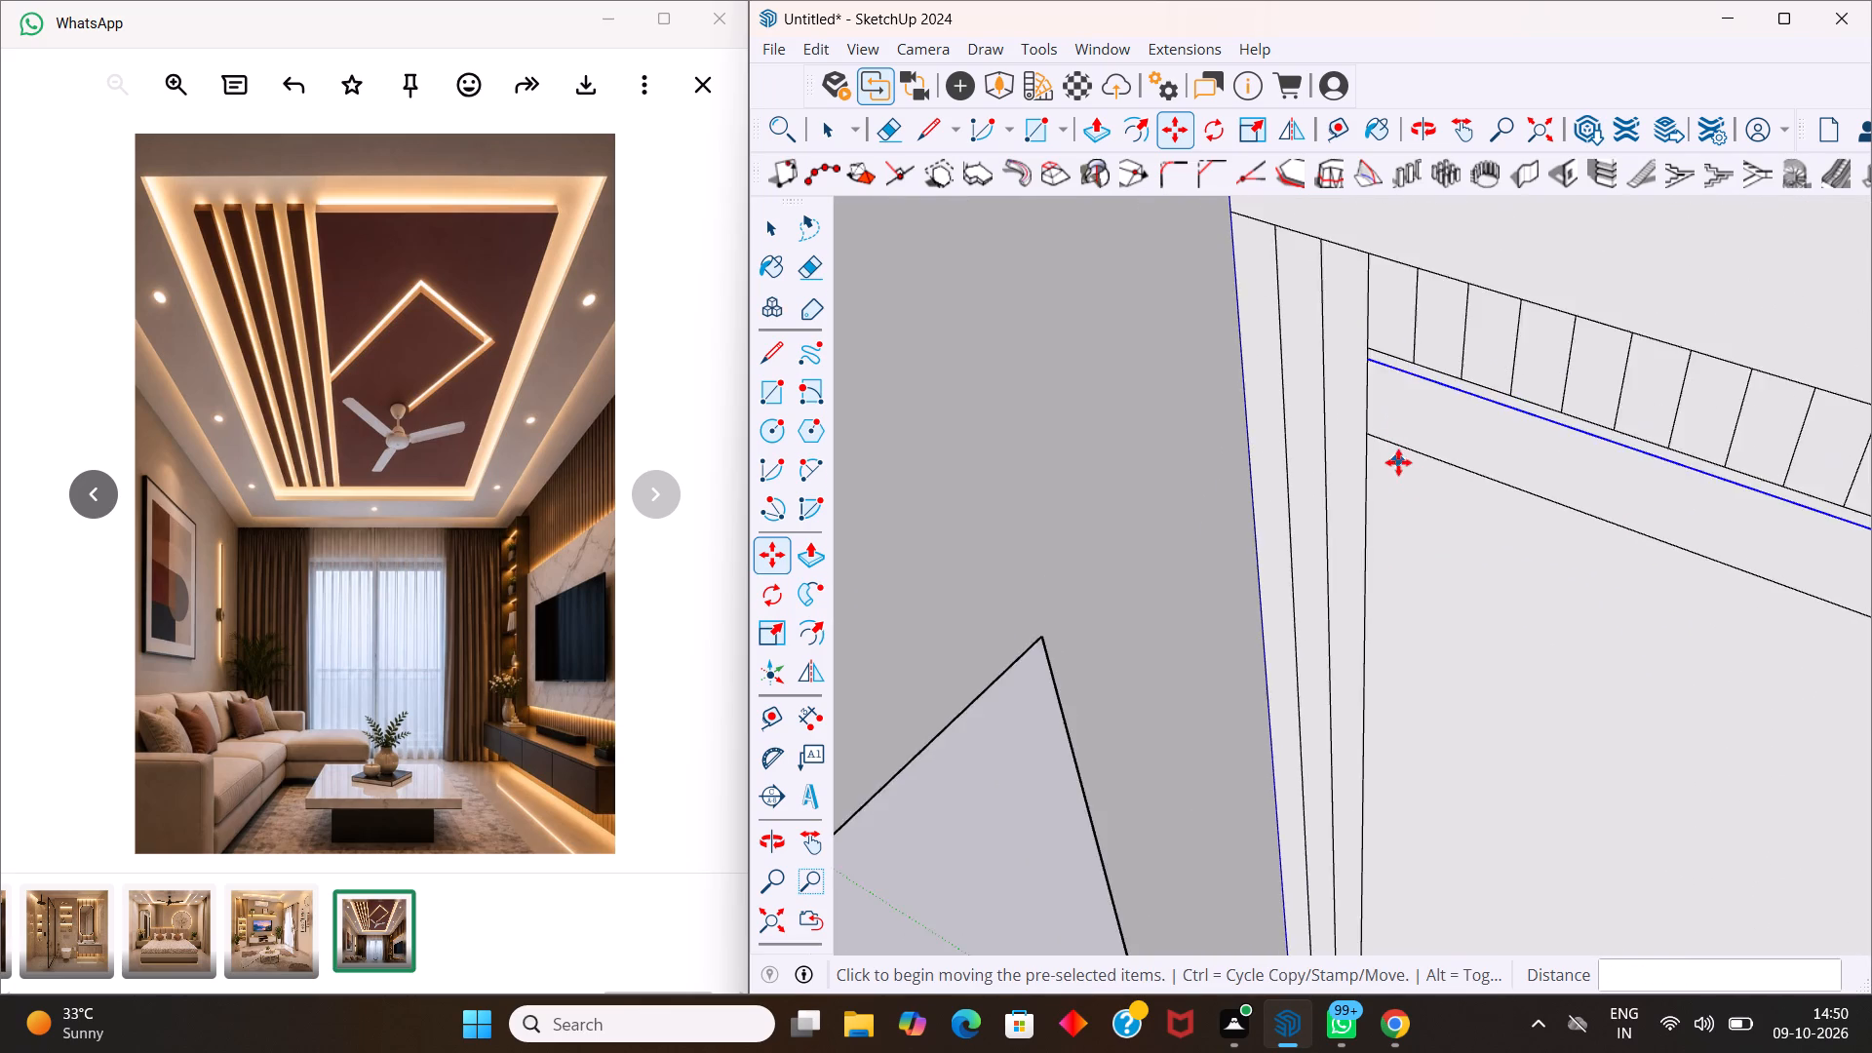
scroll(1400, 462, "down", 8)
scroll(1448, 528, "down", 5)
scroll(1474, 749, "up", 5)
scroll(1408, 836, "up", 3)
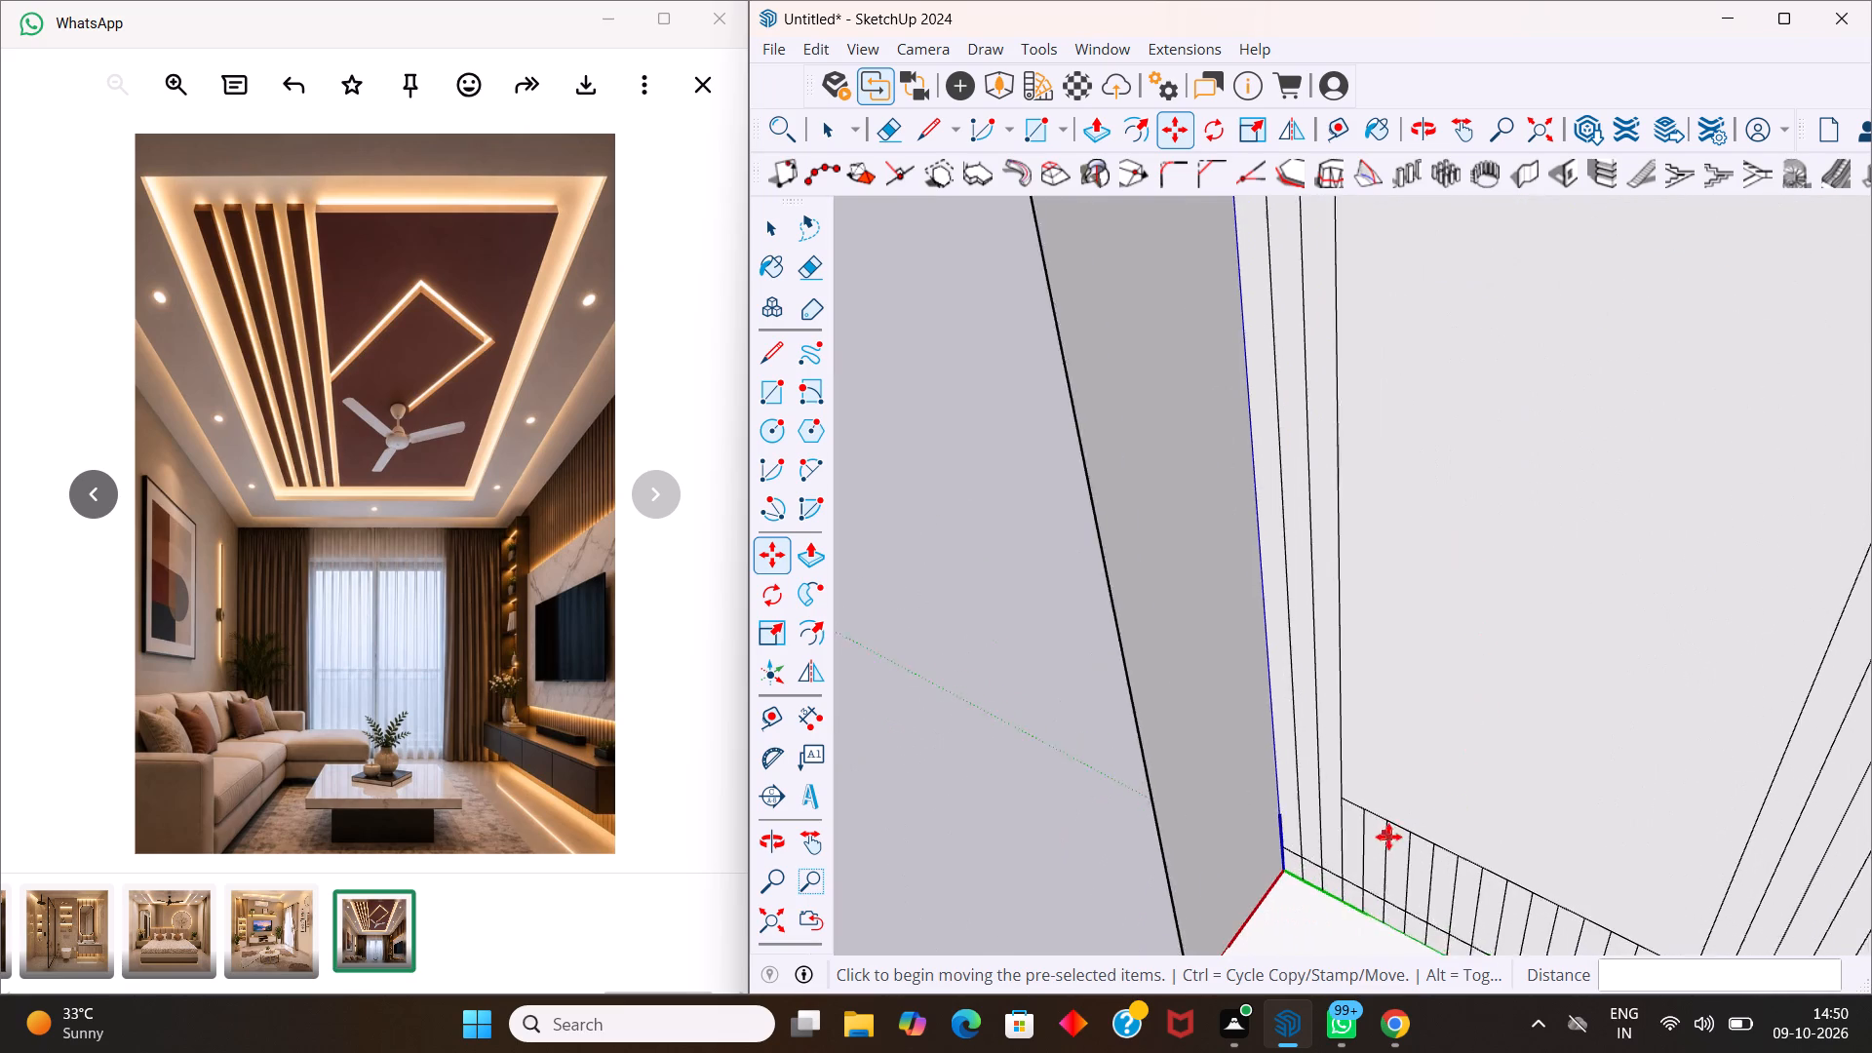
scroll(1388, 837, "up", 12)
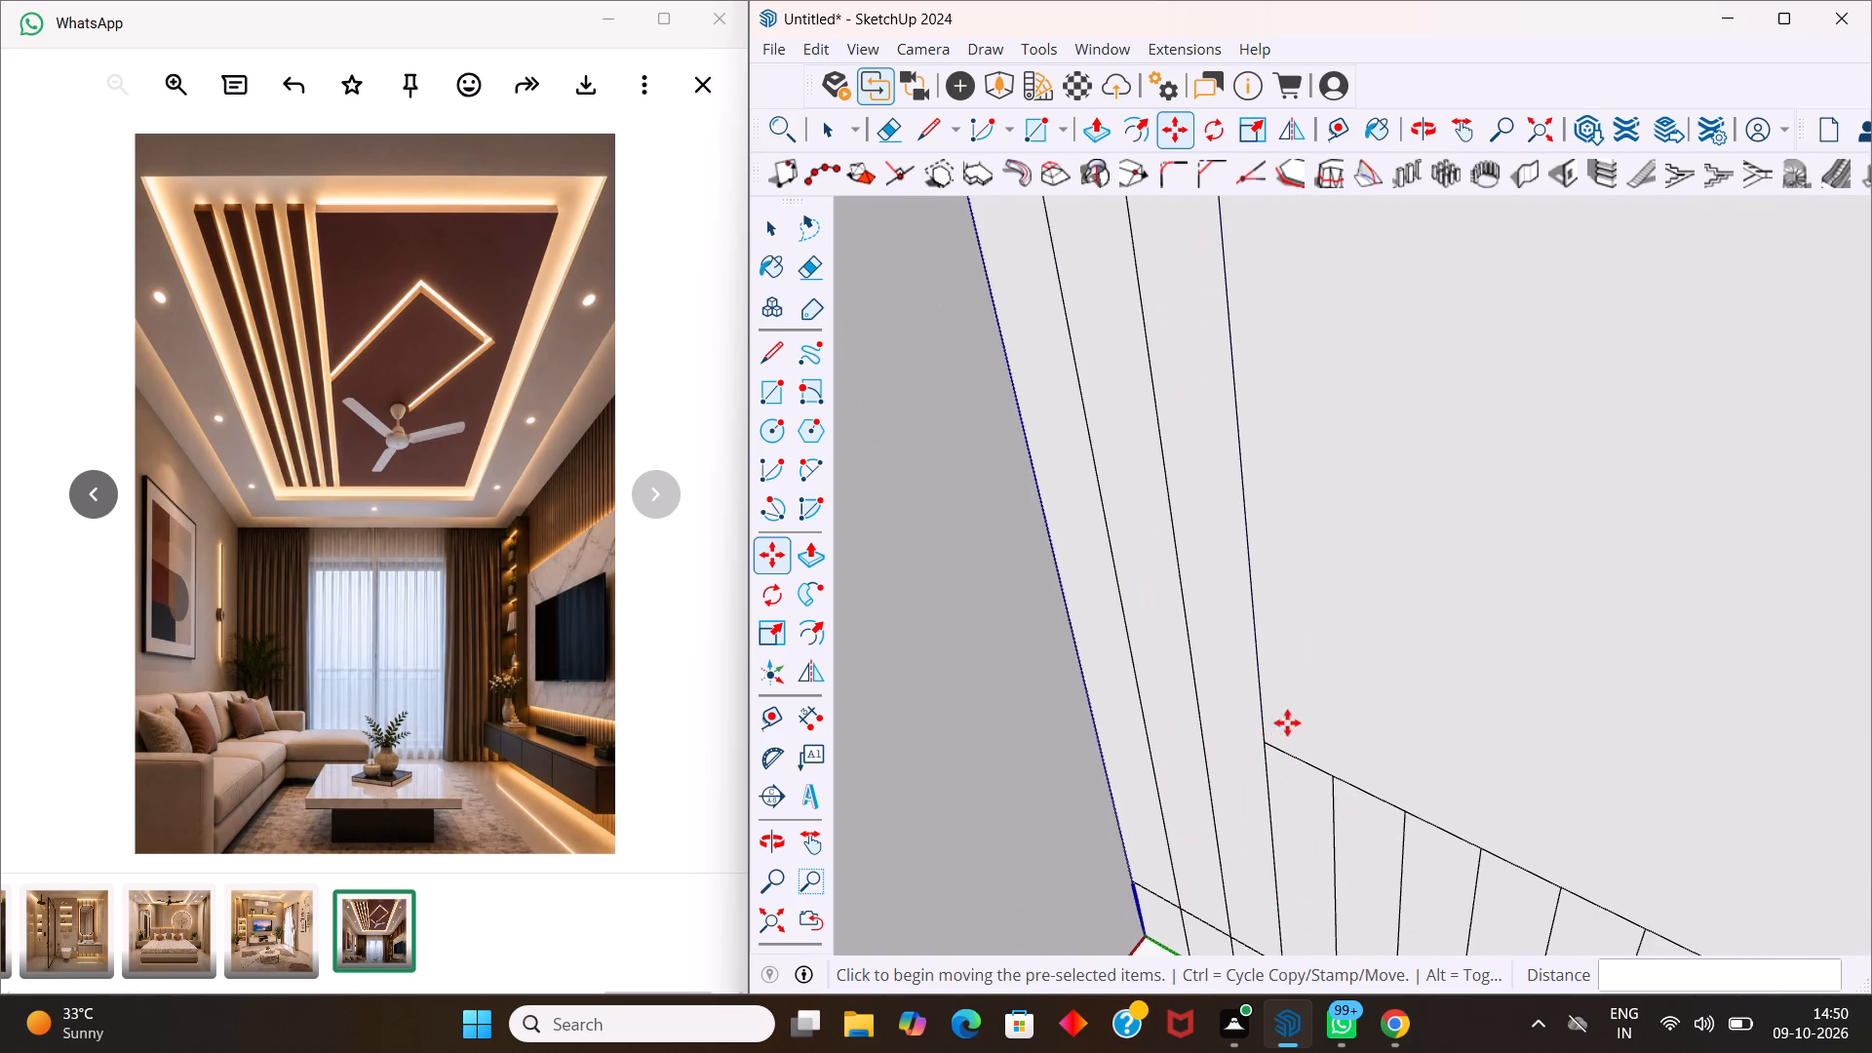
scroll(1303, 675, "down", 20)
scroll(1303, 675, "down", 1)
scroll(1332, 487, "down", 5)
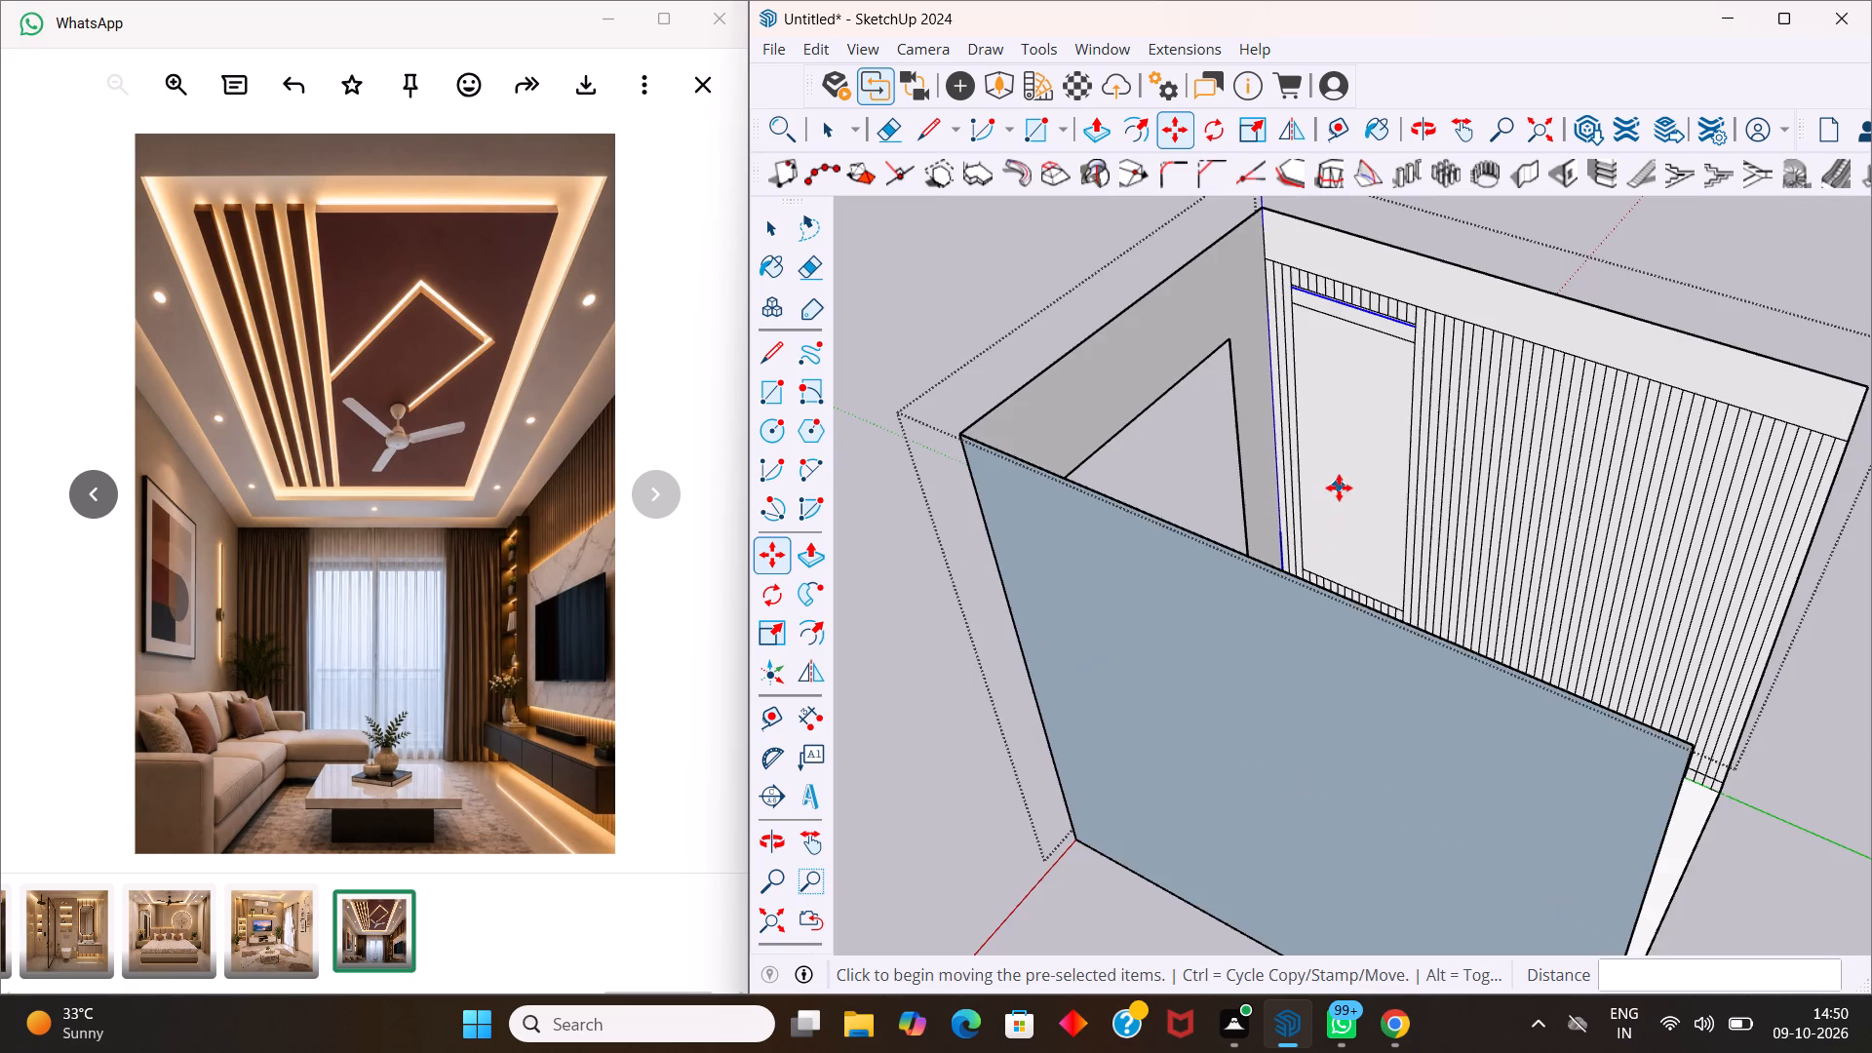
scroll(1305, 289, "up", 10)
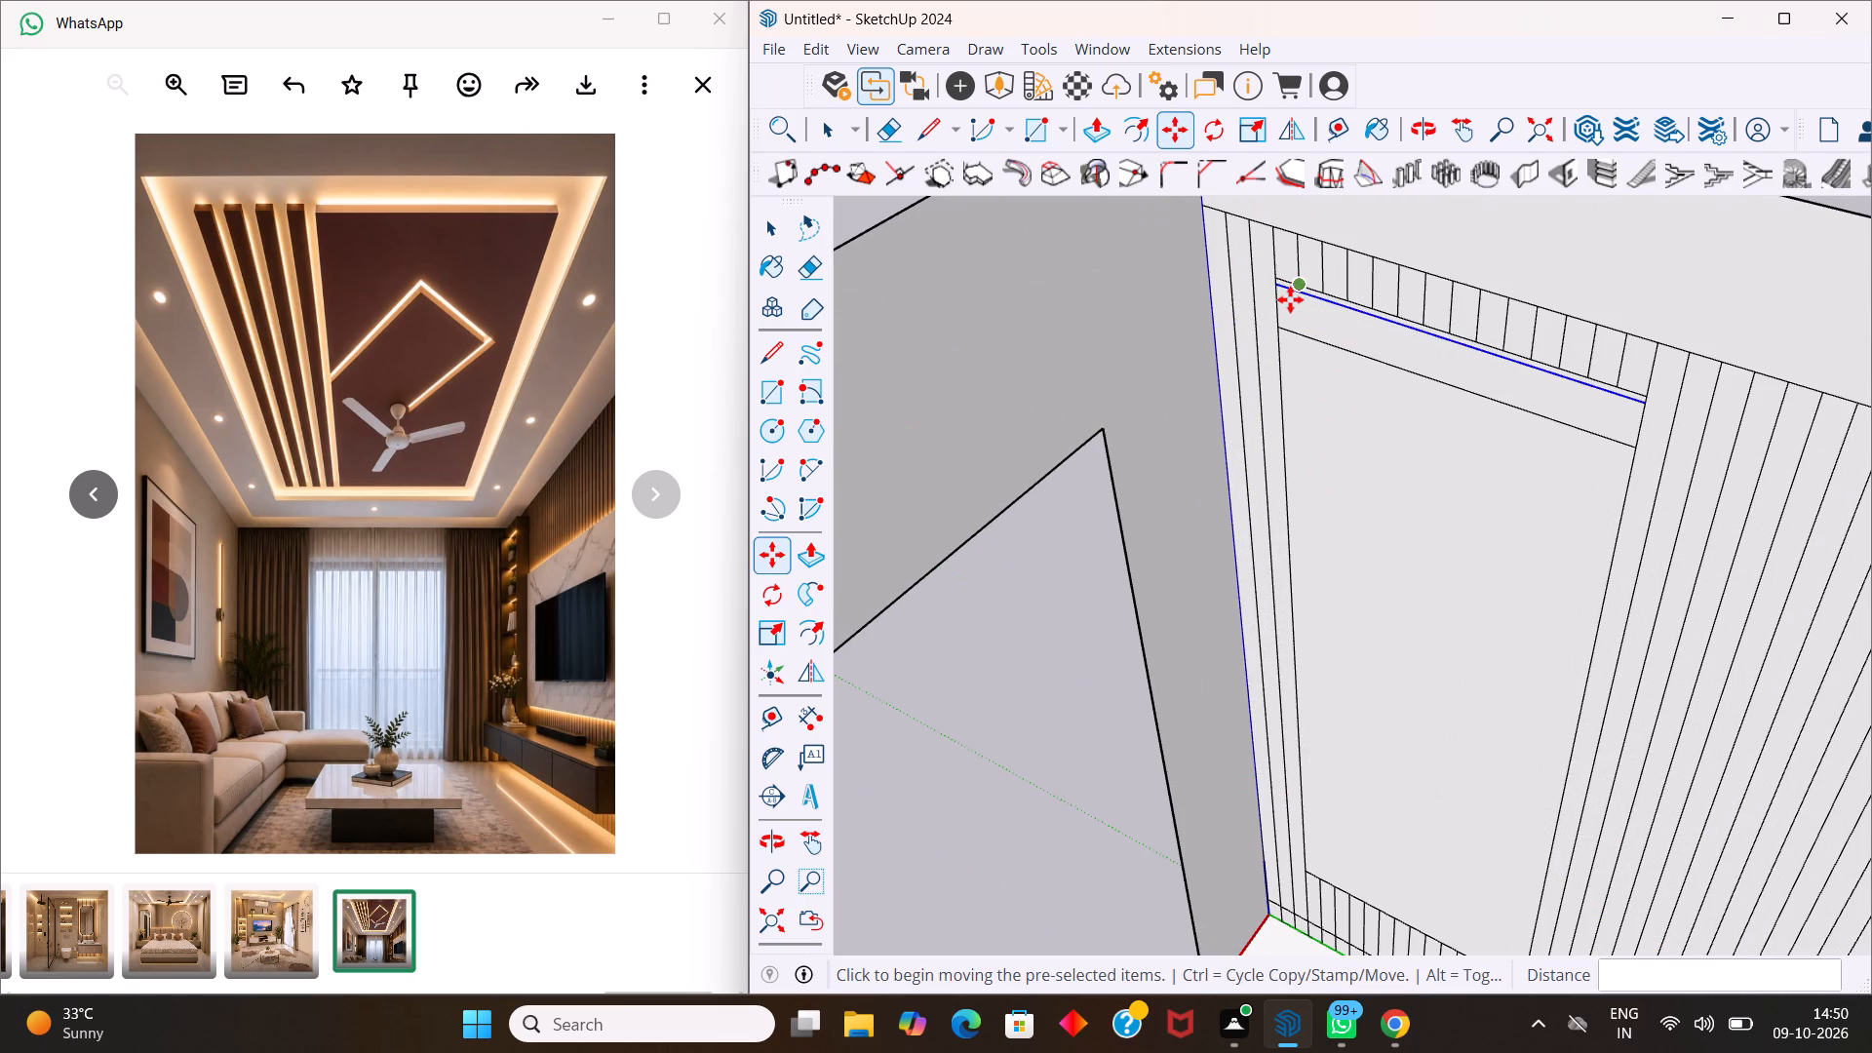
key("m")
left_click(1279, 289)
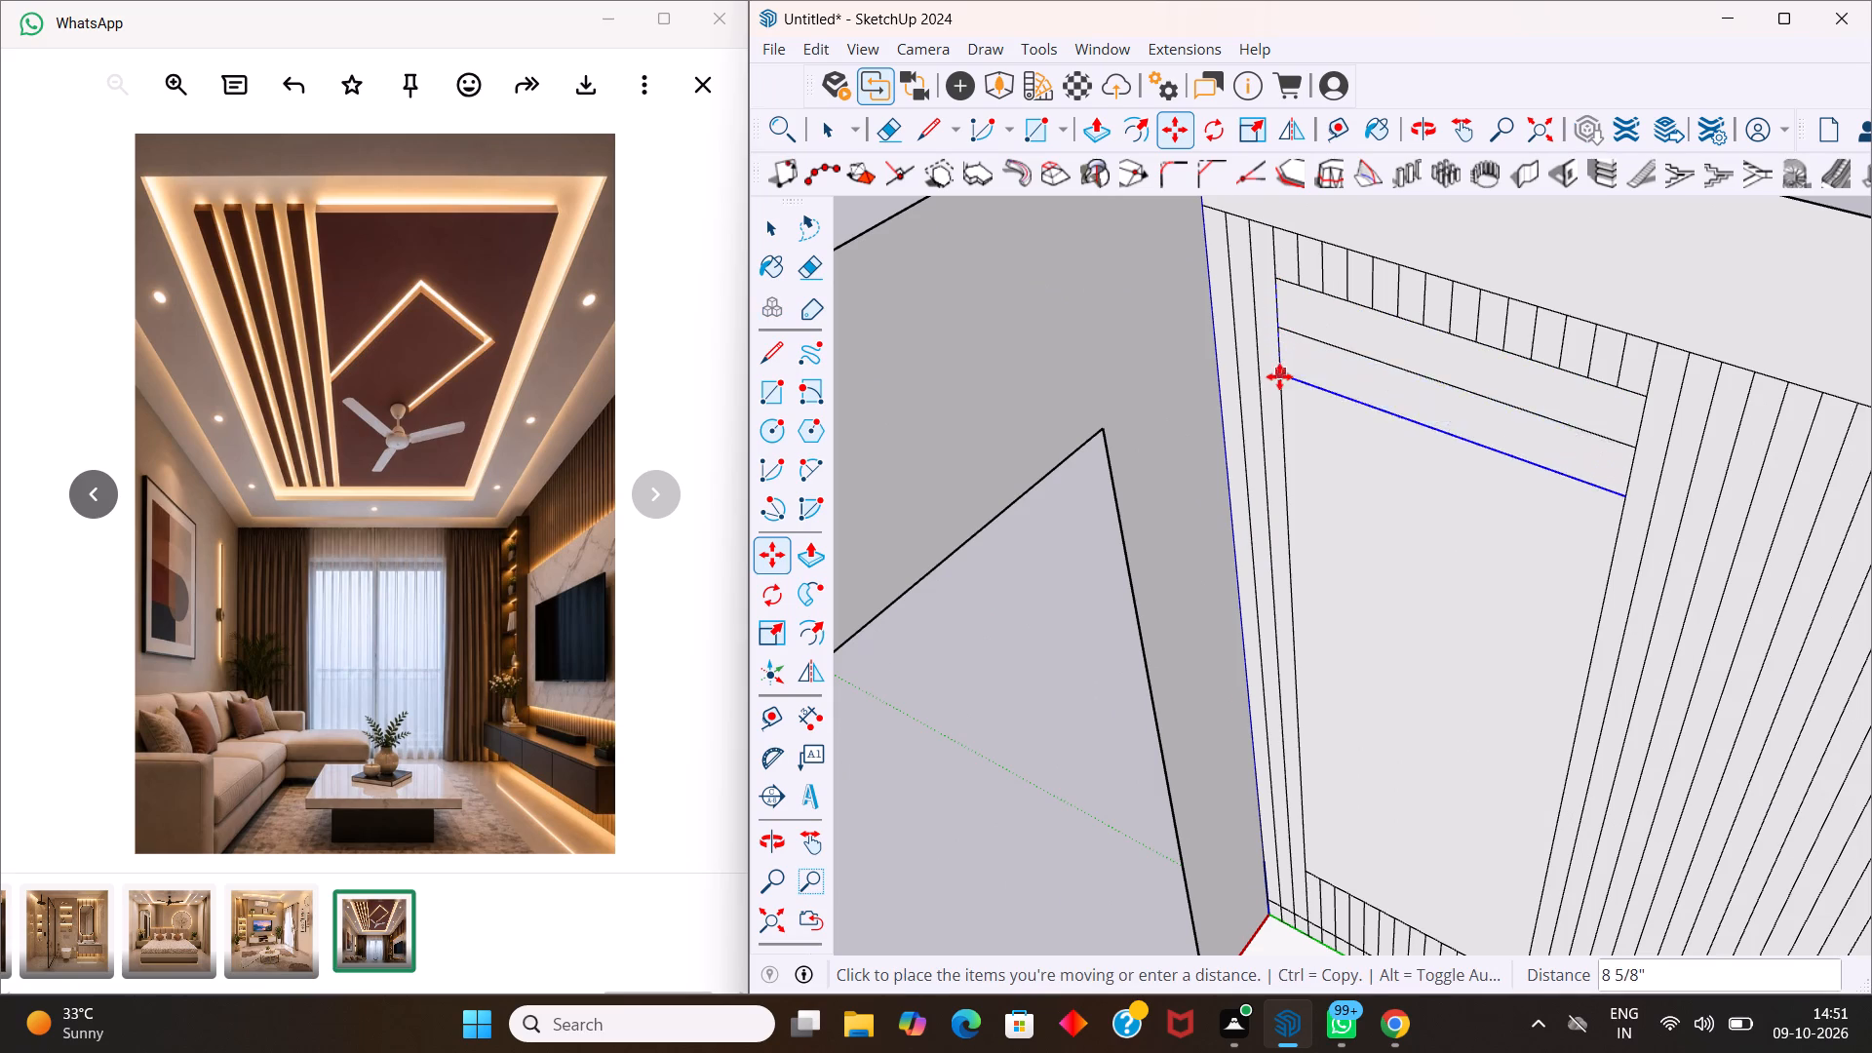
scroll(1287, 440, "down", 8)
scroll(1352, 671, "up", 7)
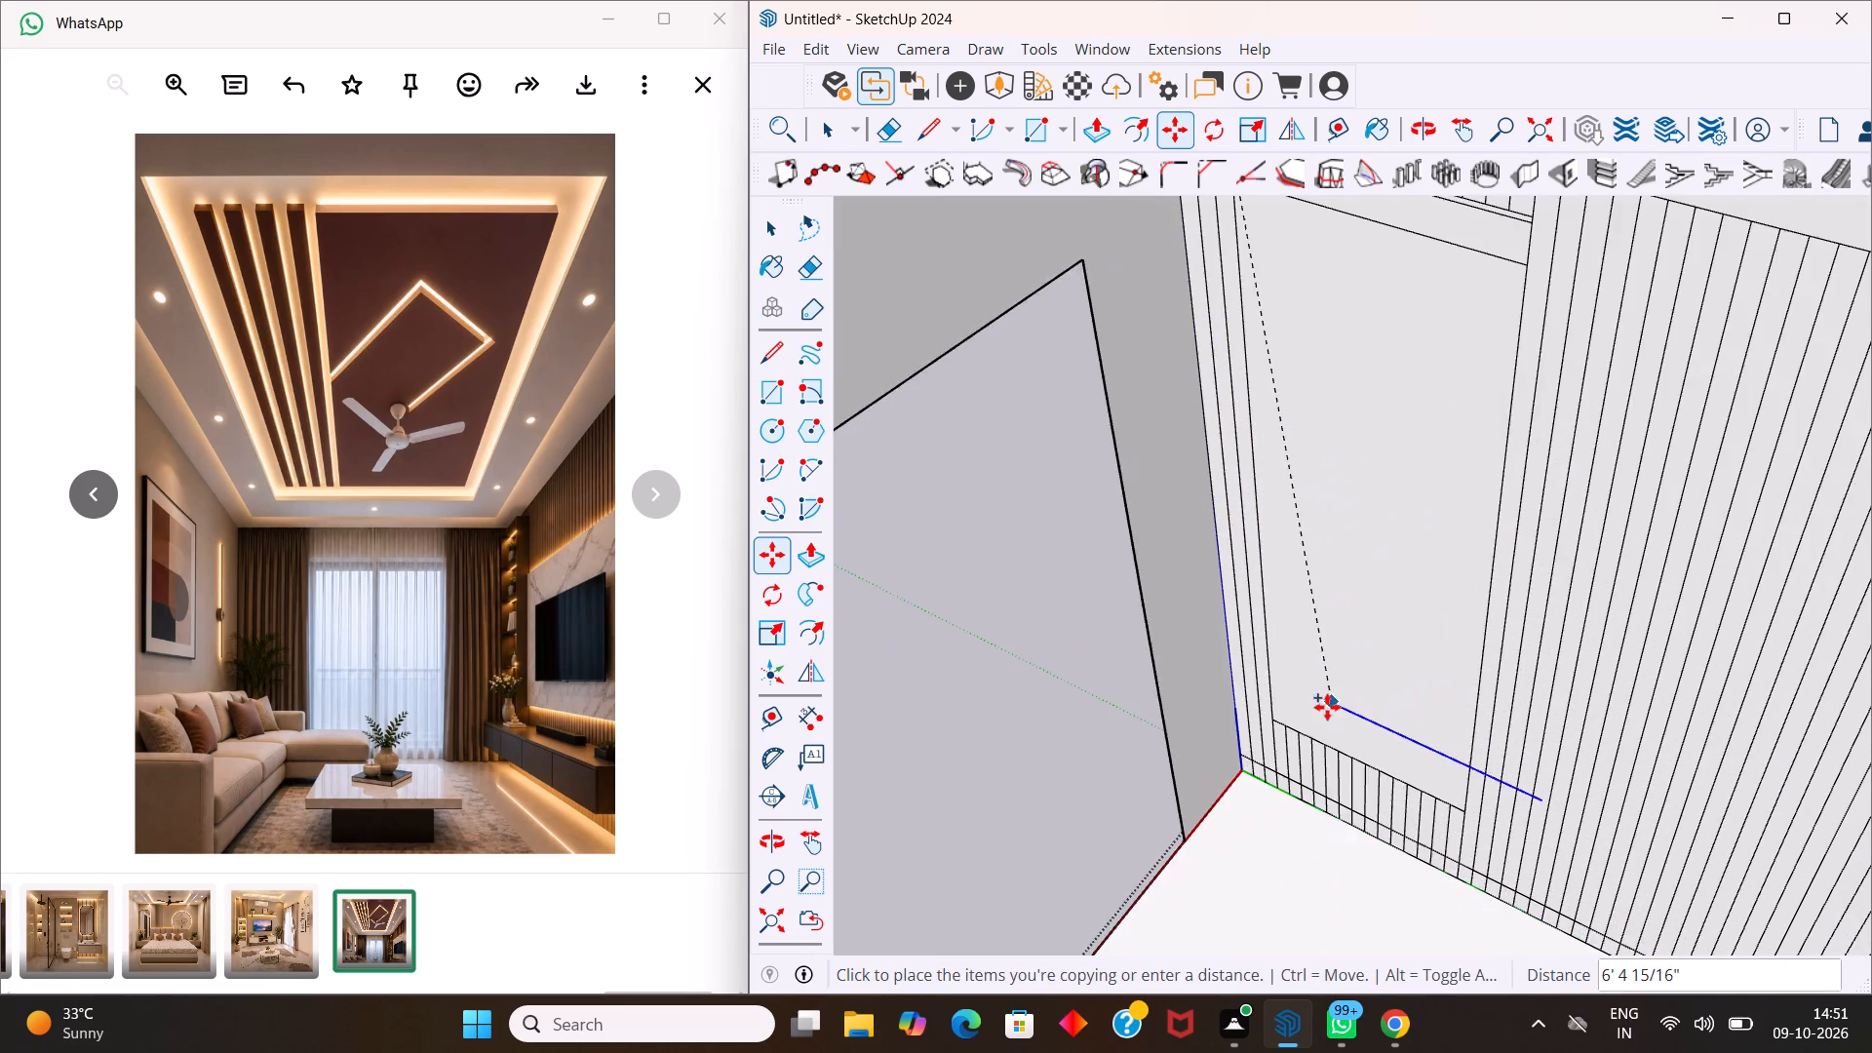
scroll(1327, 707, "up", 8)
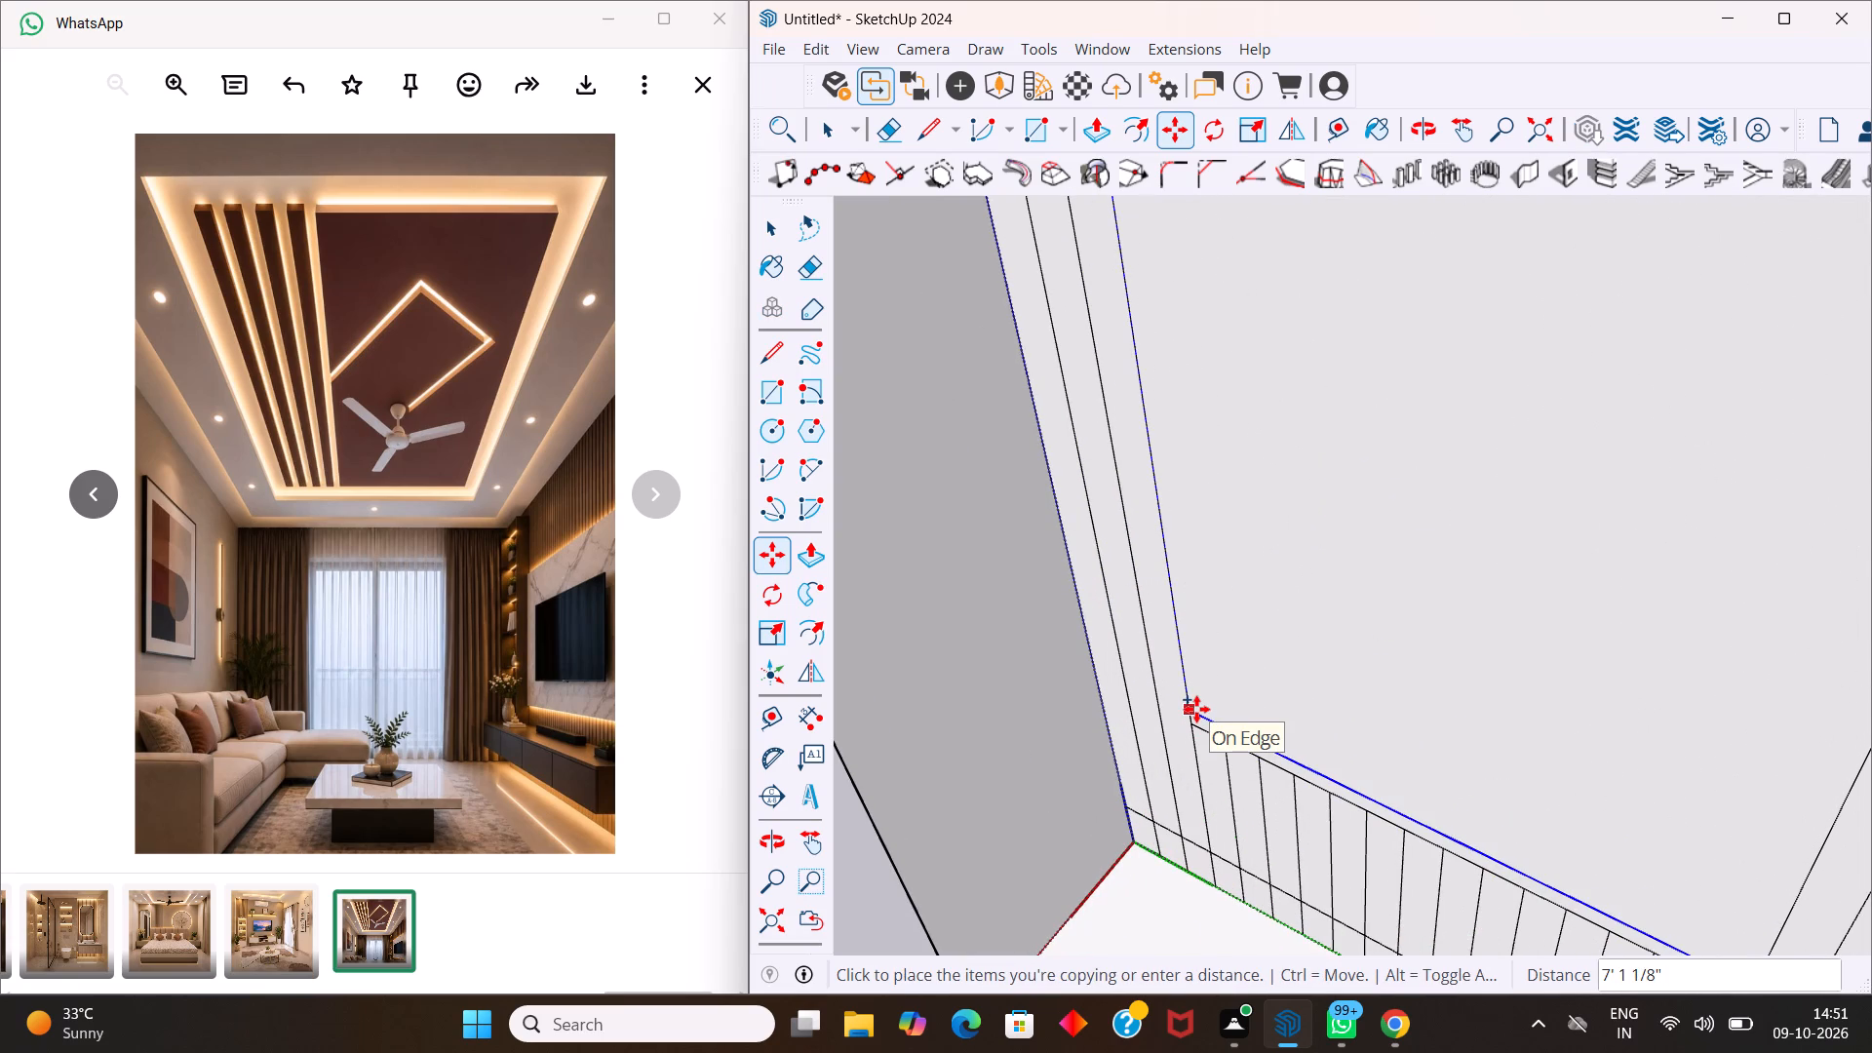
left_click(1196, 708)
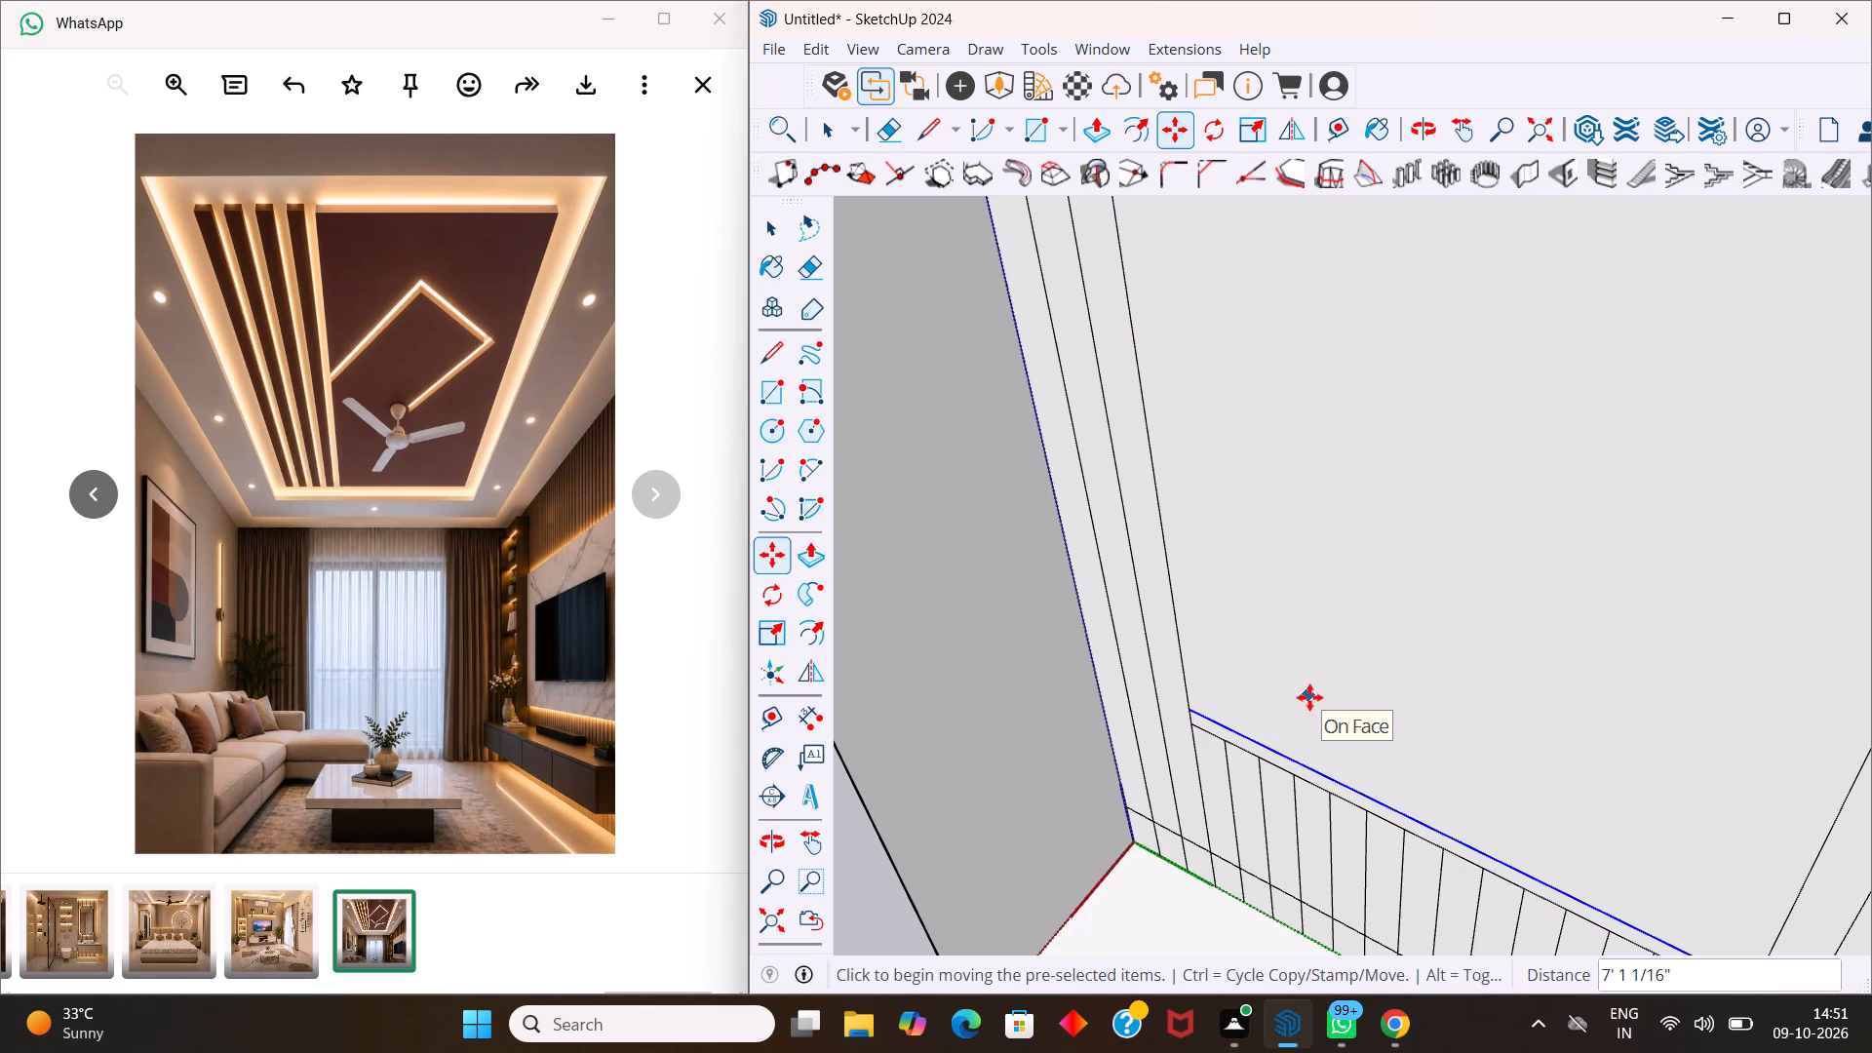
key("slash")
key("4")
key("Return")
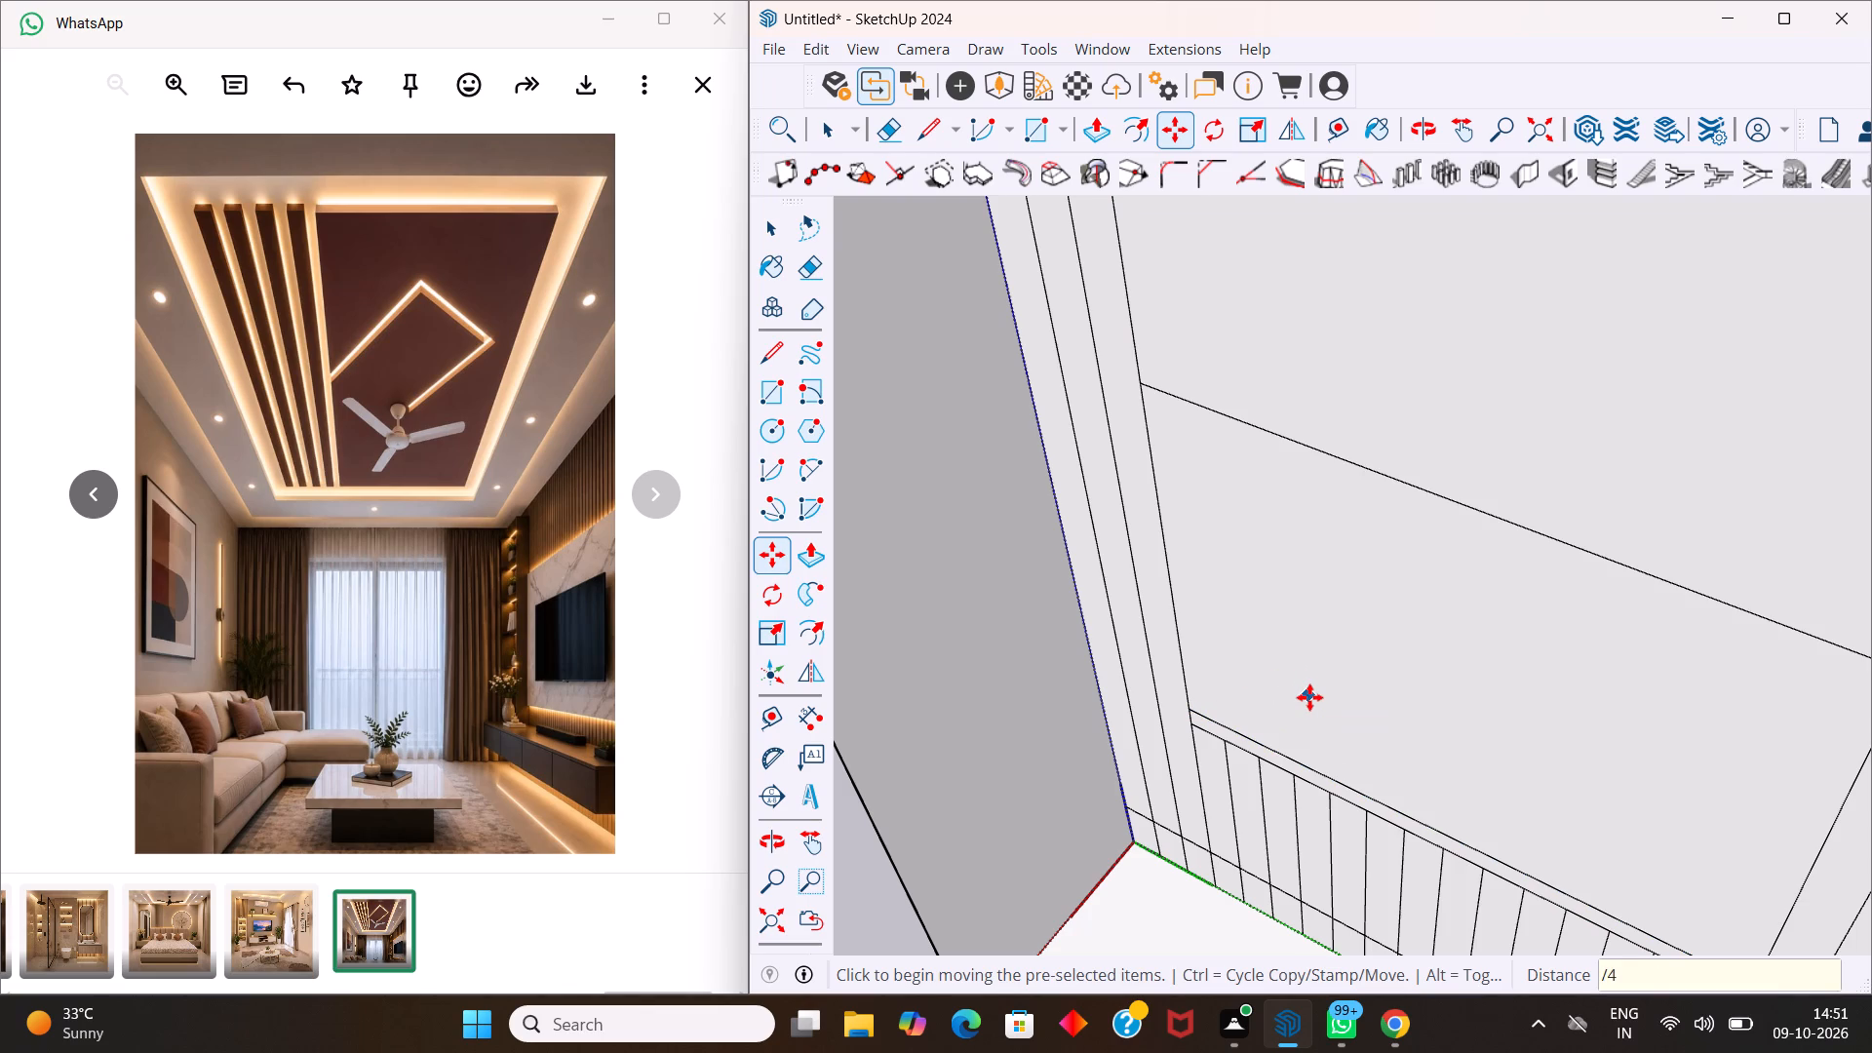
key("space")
Undo the divided copies, the copied line near the upper edge and the original cross line on the upright panel.
scroll(1310, 690, "down", 9)
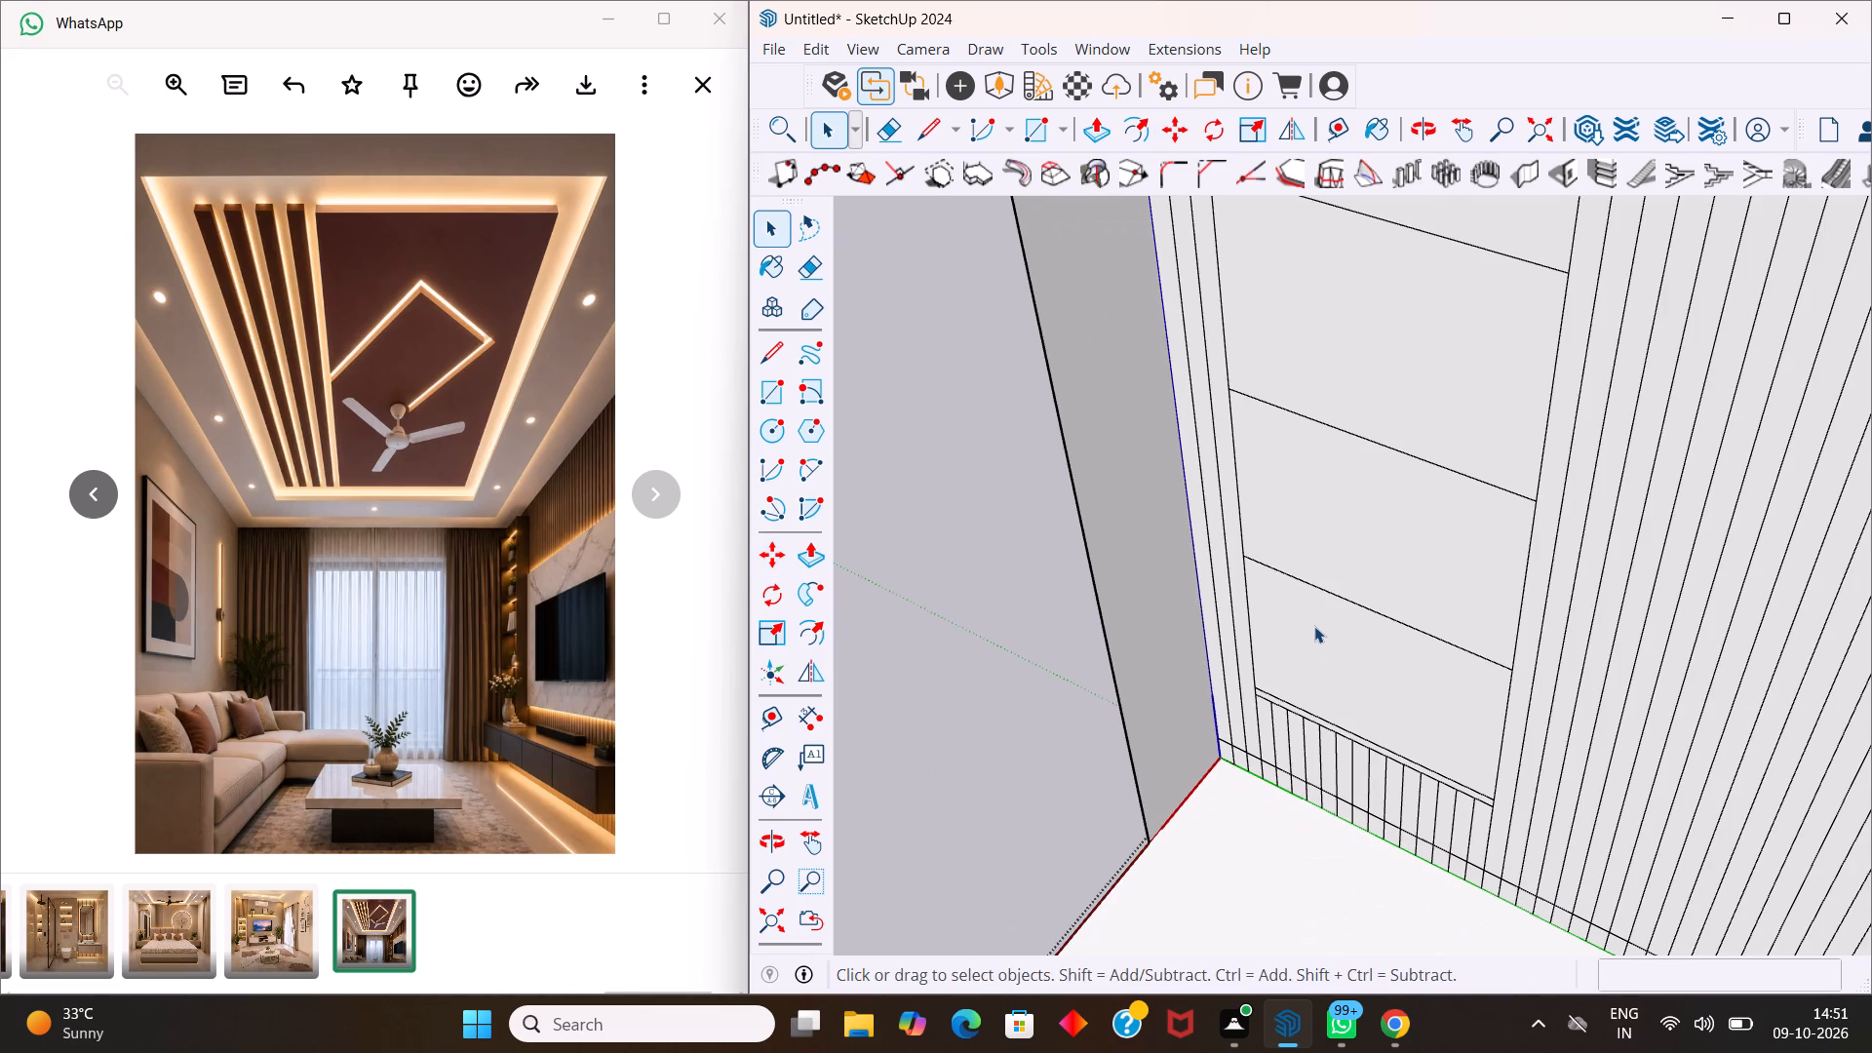
scroll(1344, 759, "up", 5)
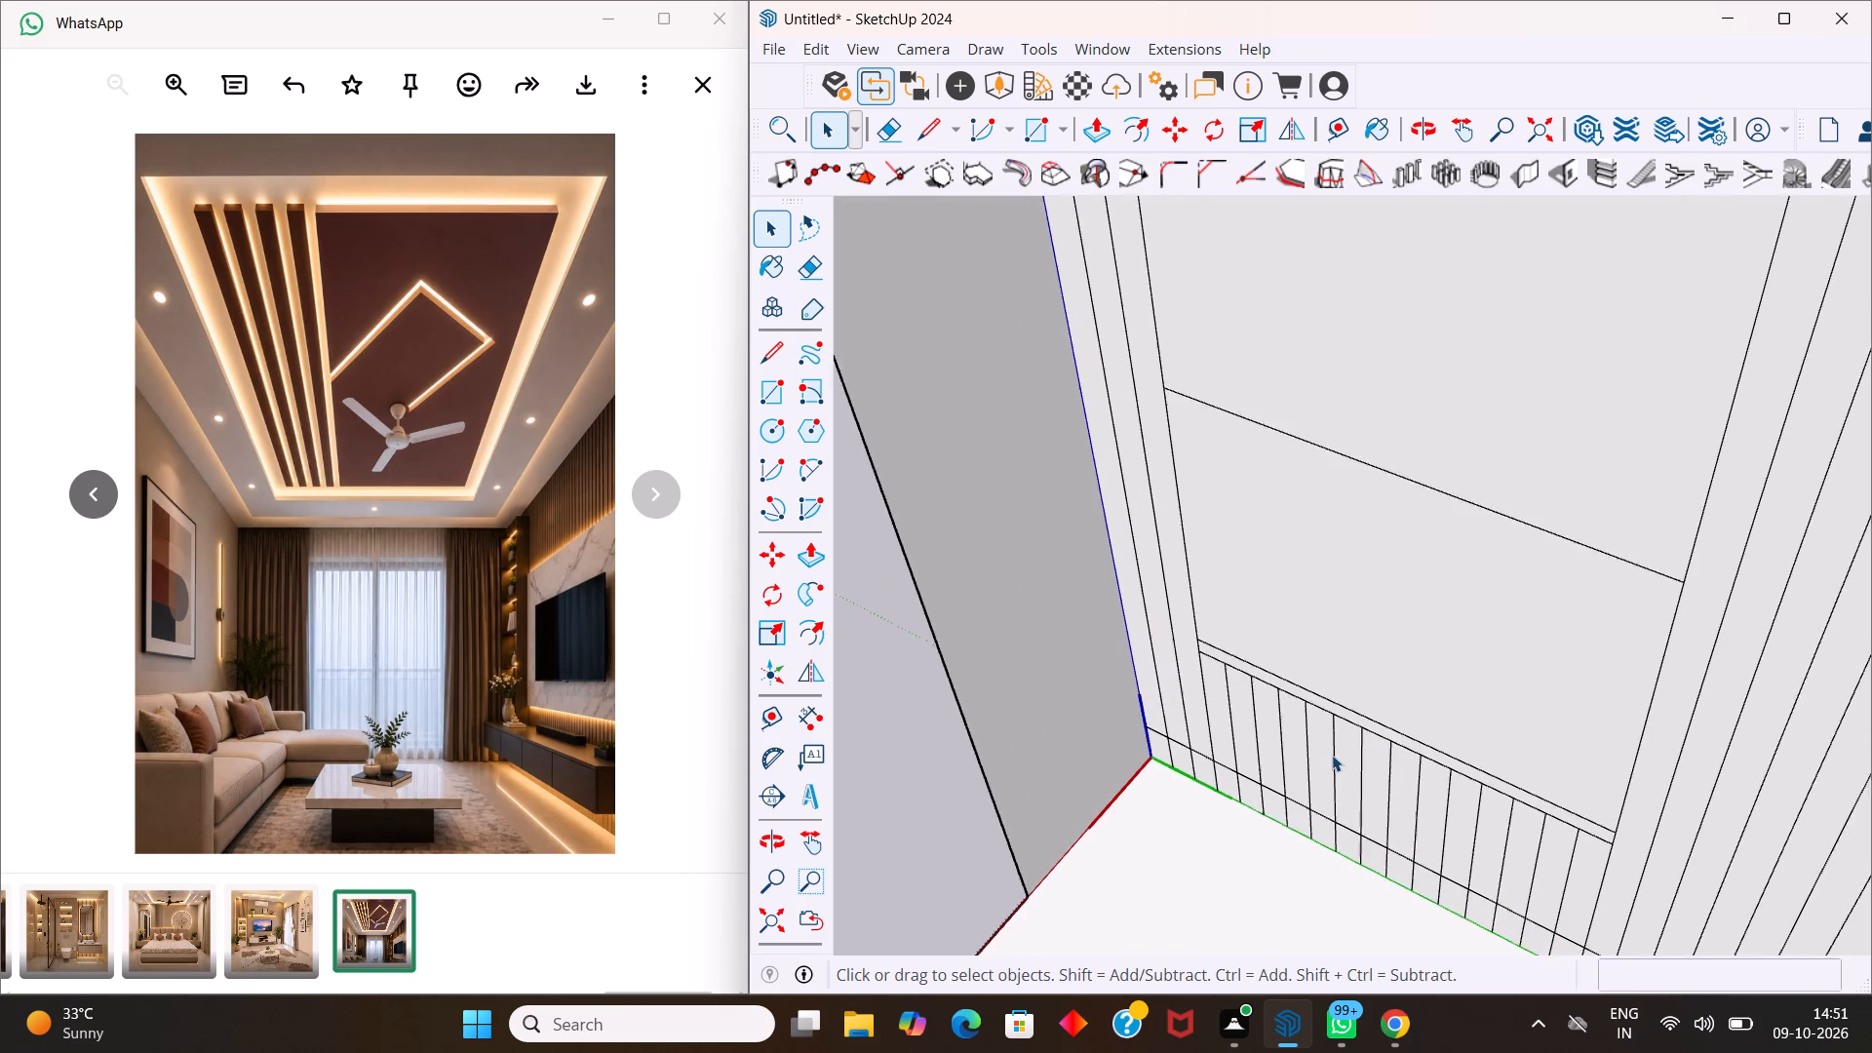
scroll(1332, 755, "up", 4)
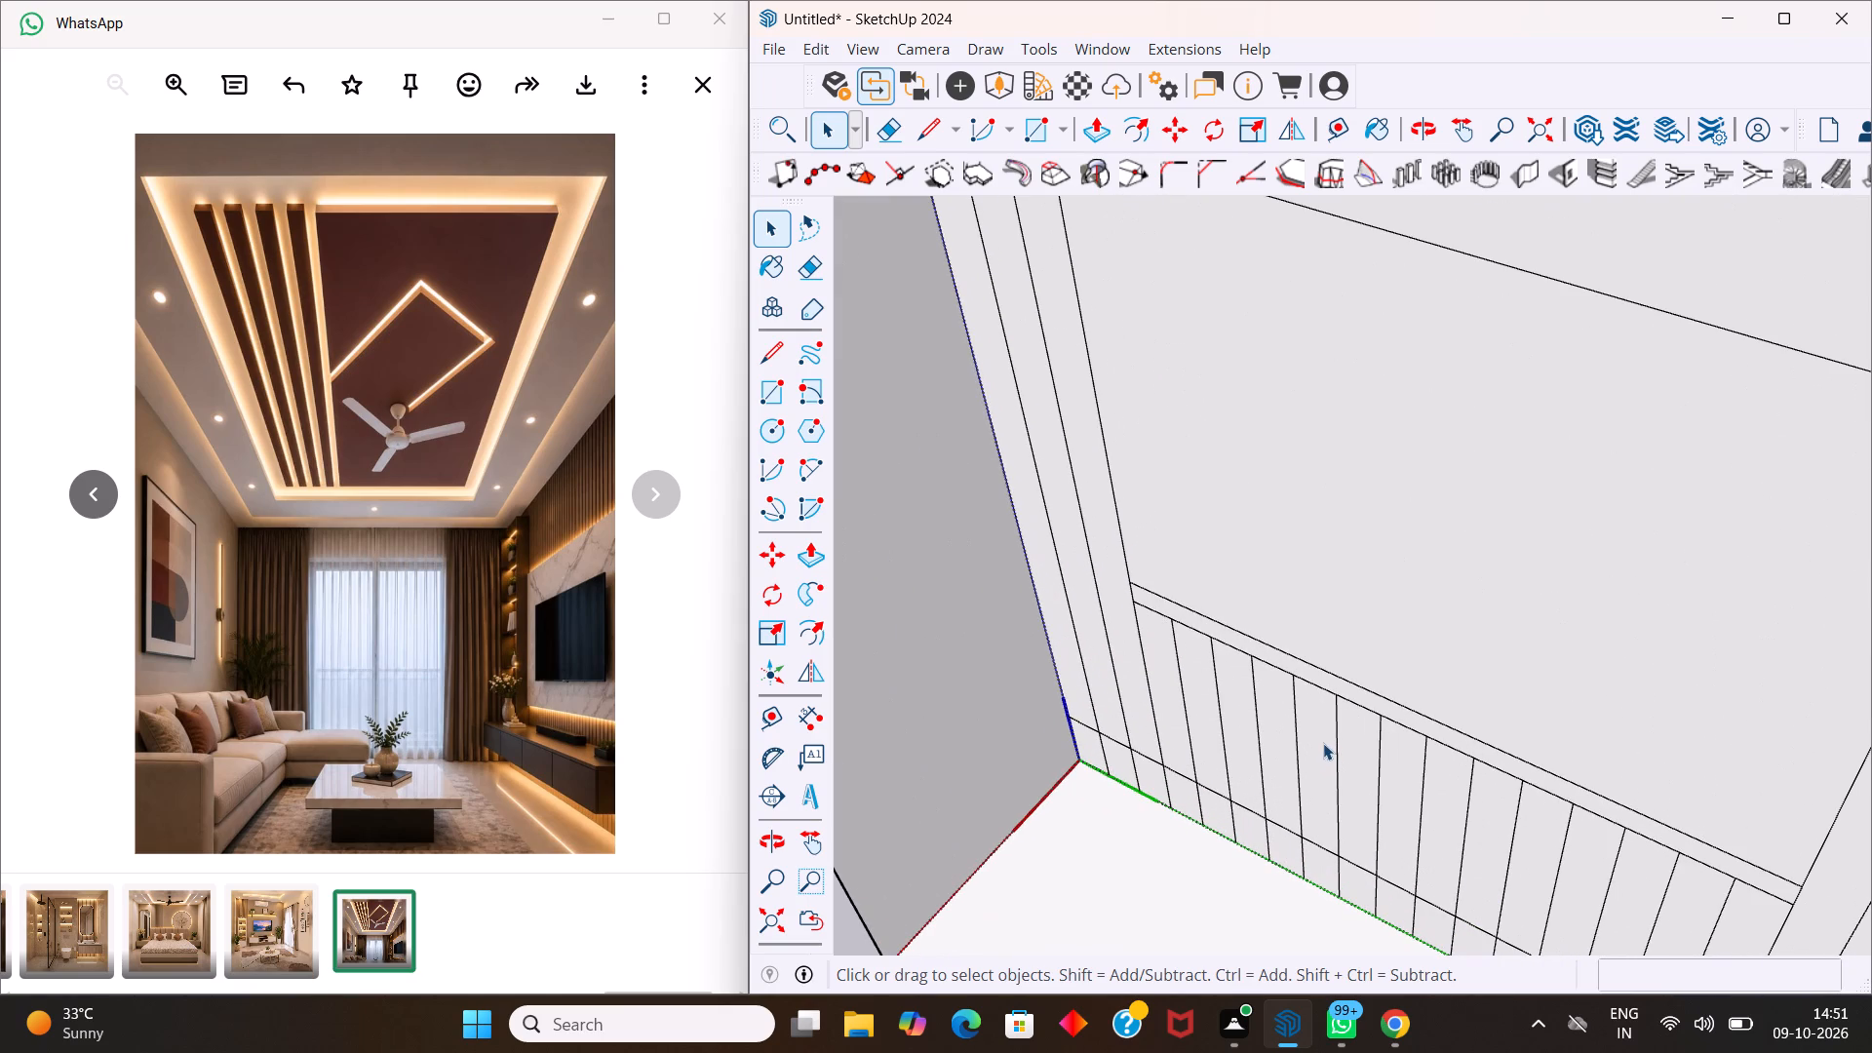
key("ctrl+z")
scroll(1313, 695, "down", 9)
scroll(1247, 560, "up", 1)
scroll(1249, 560, "down", 7)
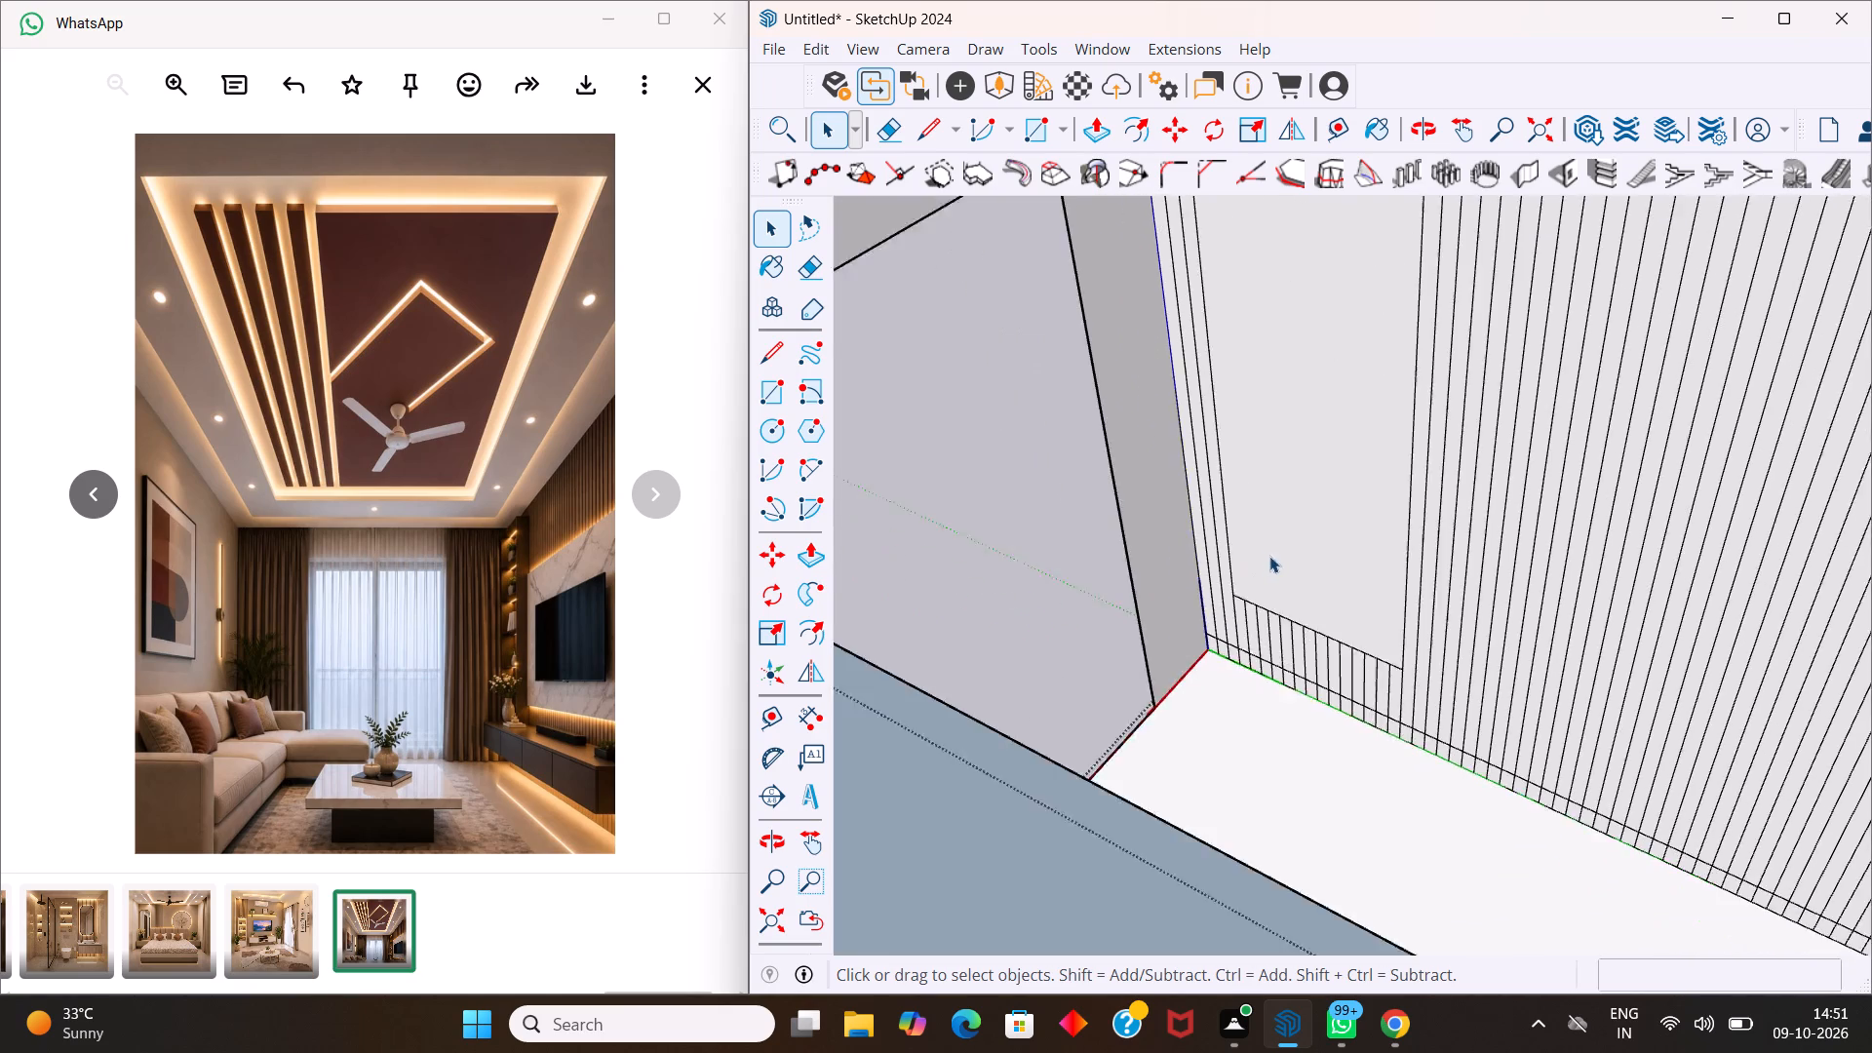
scroll(1269, 556, "down", 6)
scroll(1327, 303, "up", 5)
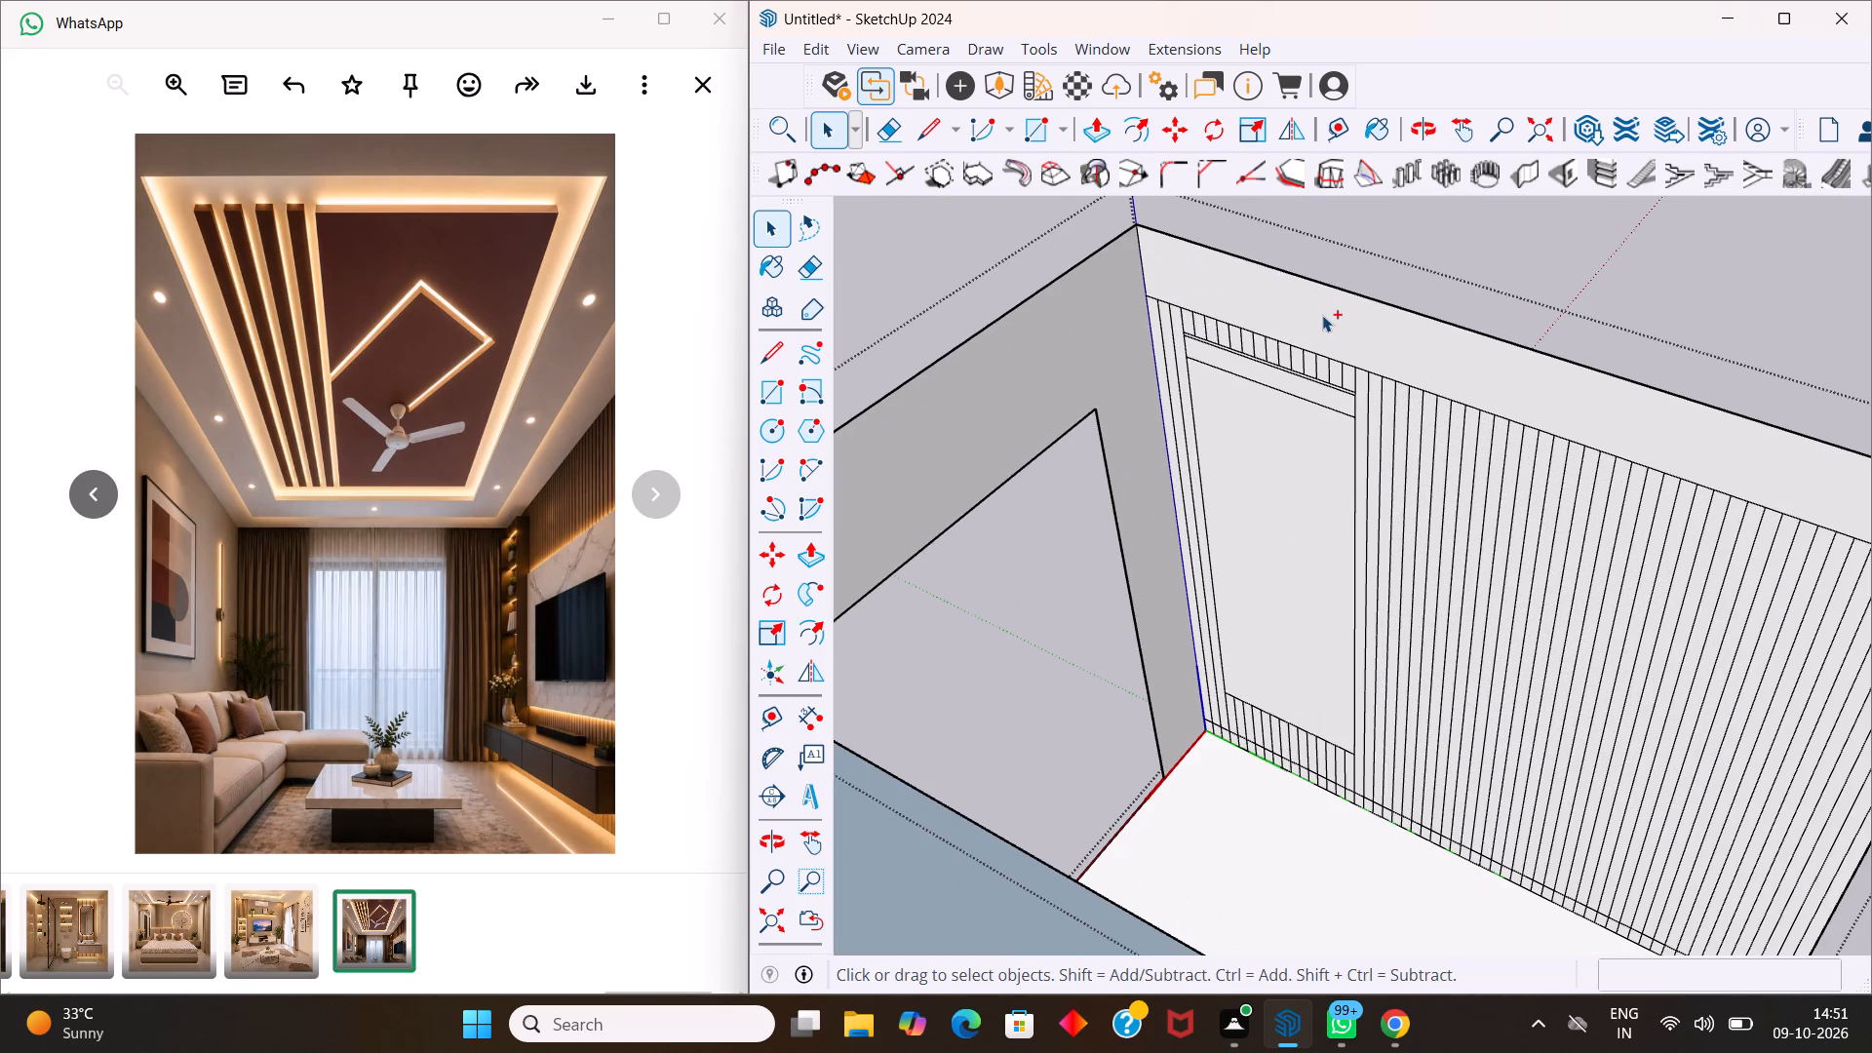
key("ctrl+z")
key("ctrl+z")
key("ctrl+z")
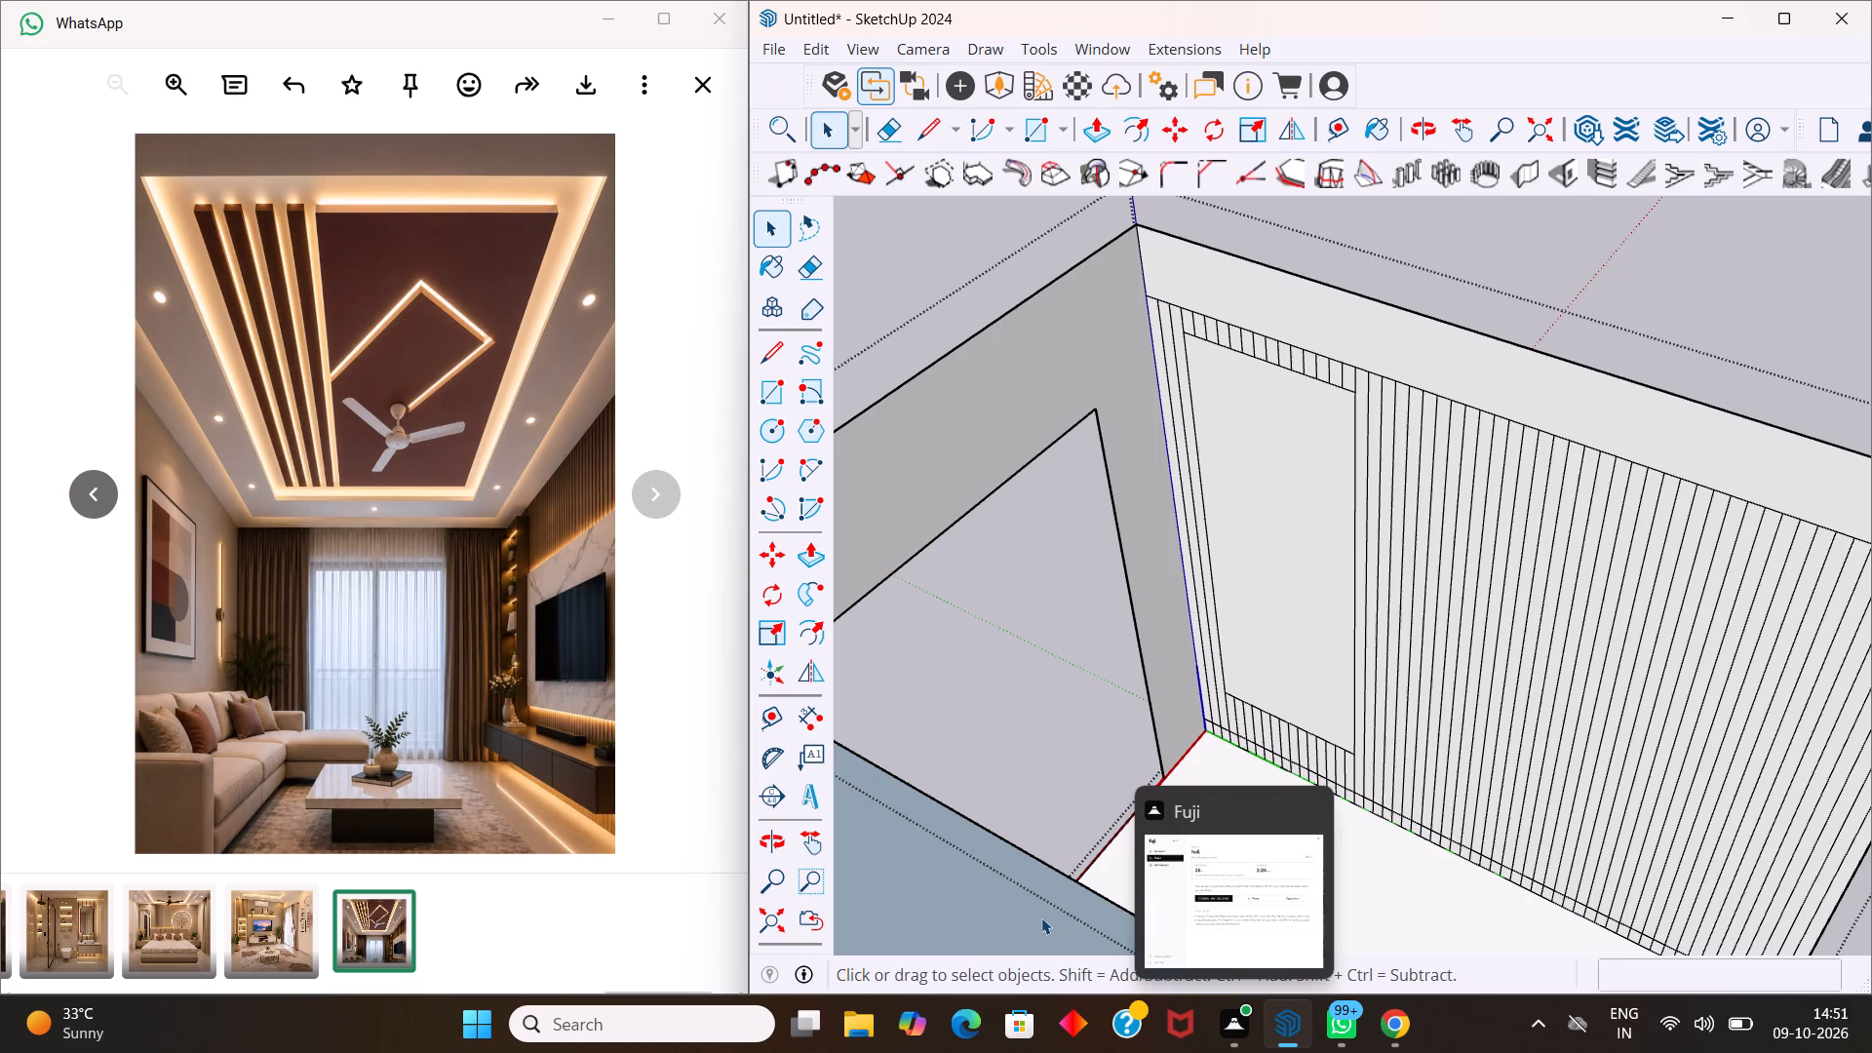
Offset the upright panel's outline 1" inward to form a thin frame.
middle_click_drag(1229, 715, 1470, 700)
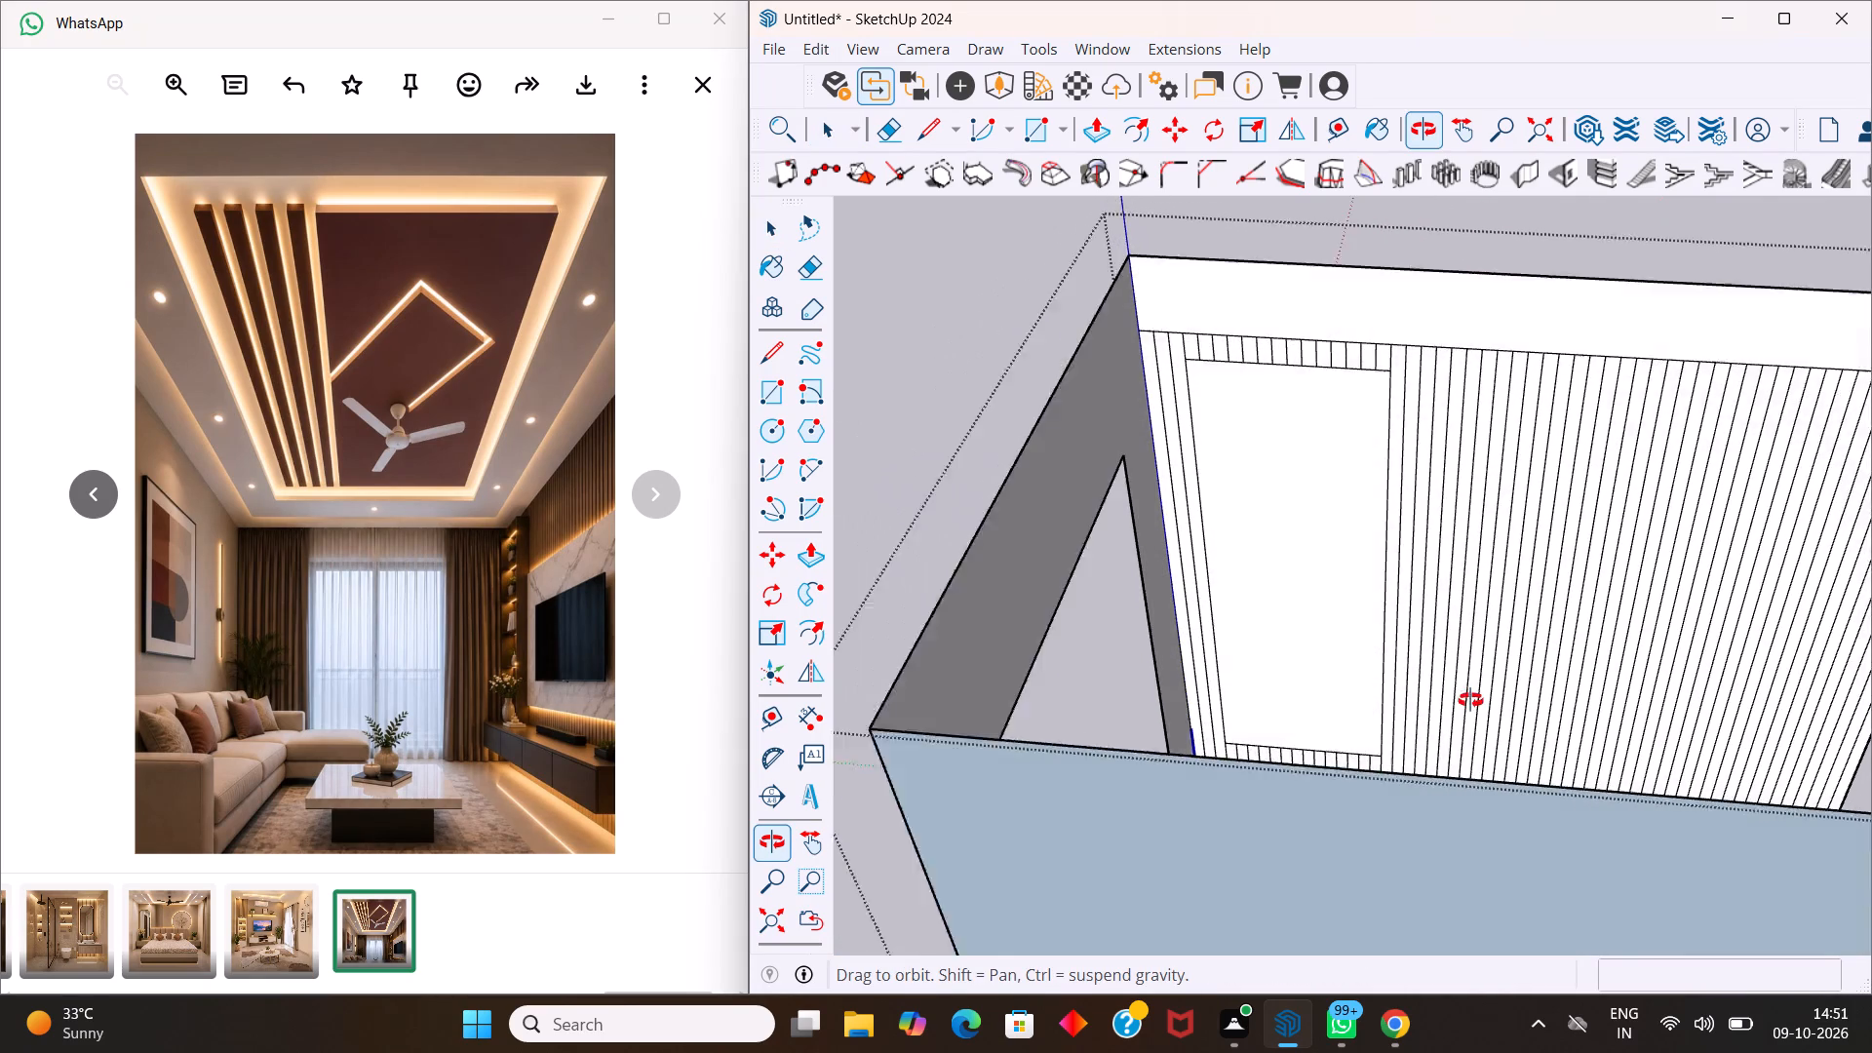
middle_click_drag(1470, 700, 1470, 701)
scroll(1386, 615, "up", 4)
scroll(1353, 562, "down", 2)
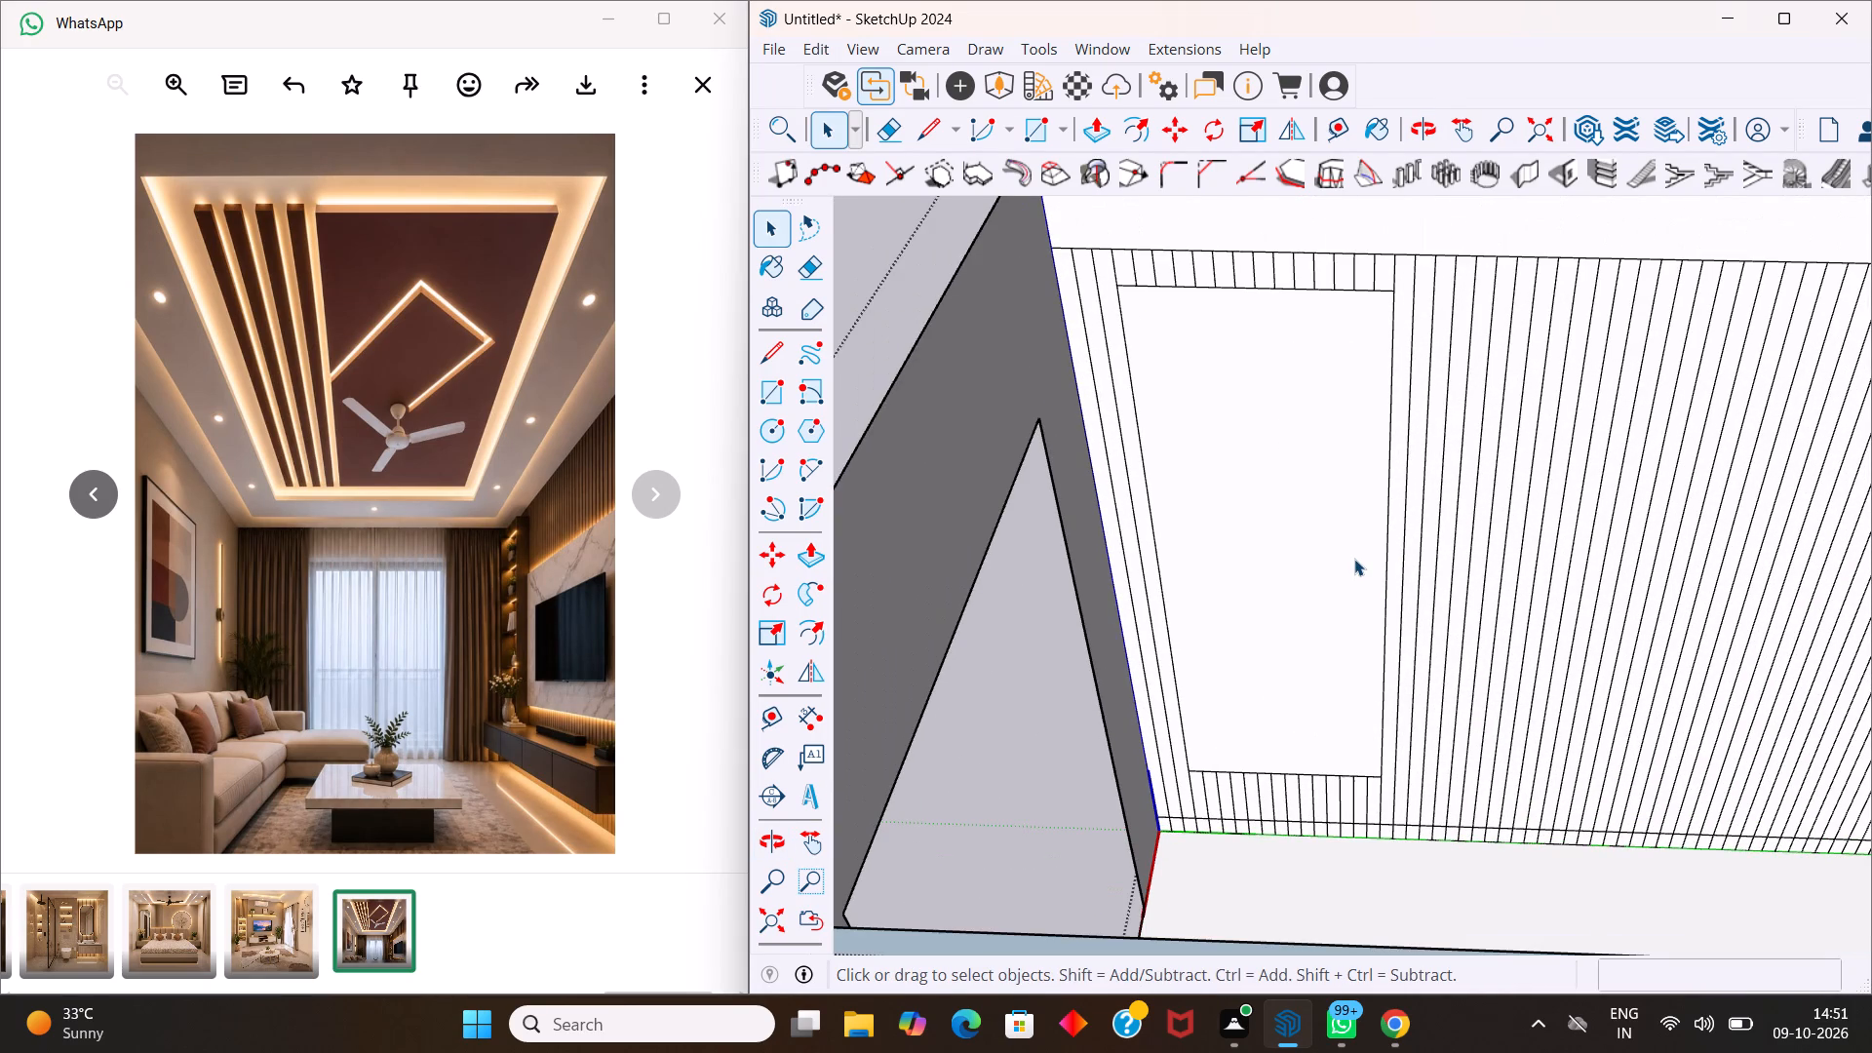
left_click(1334, 454)
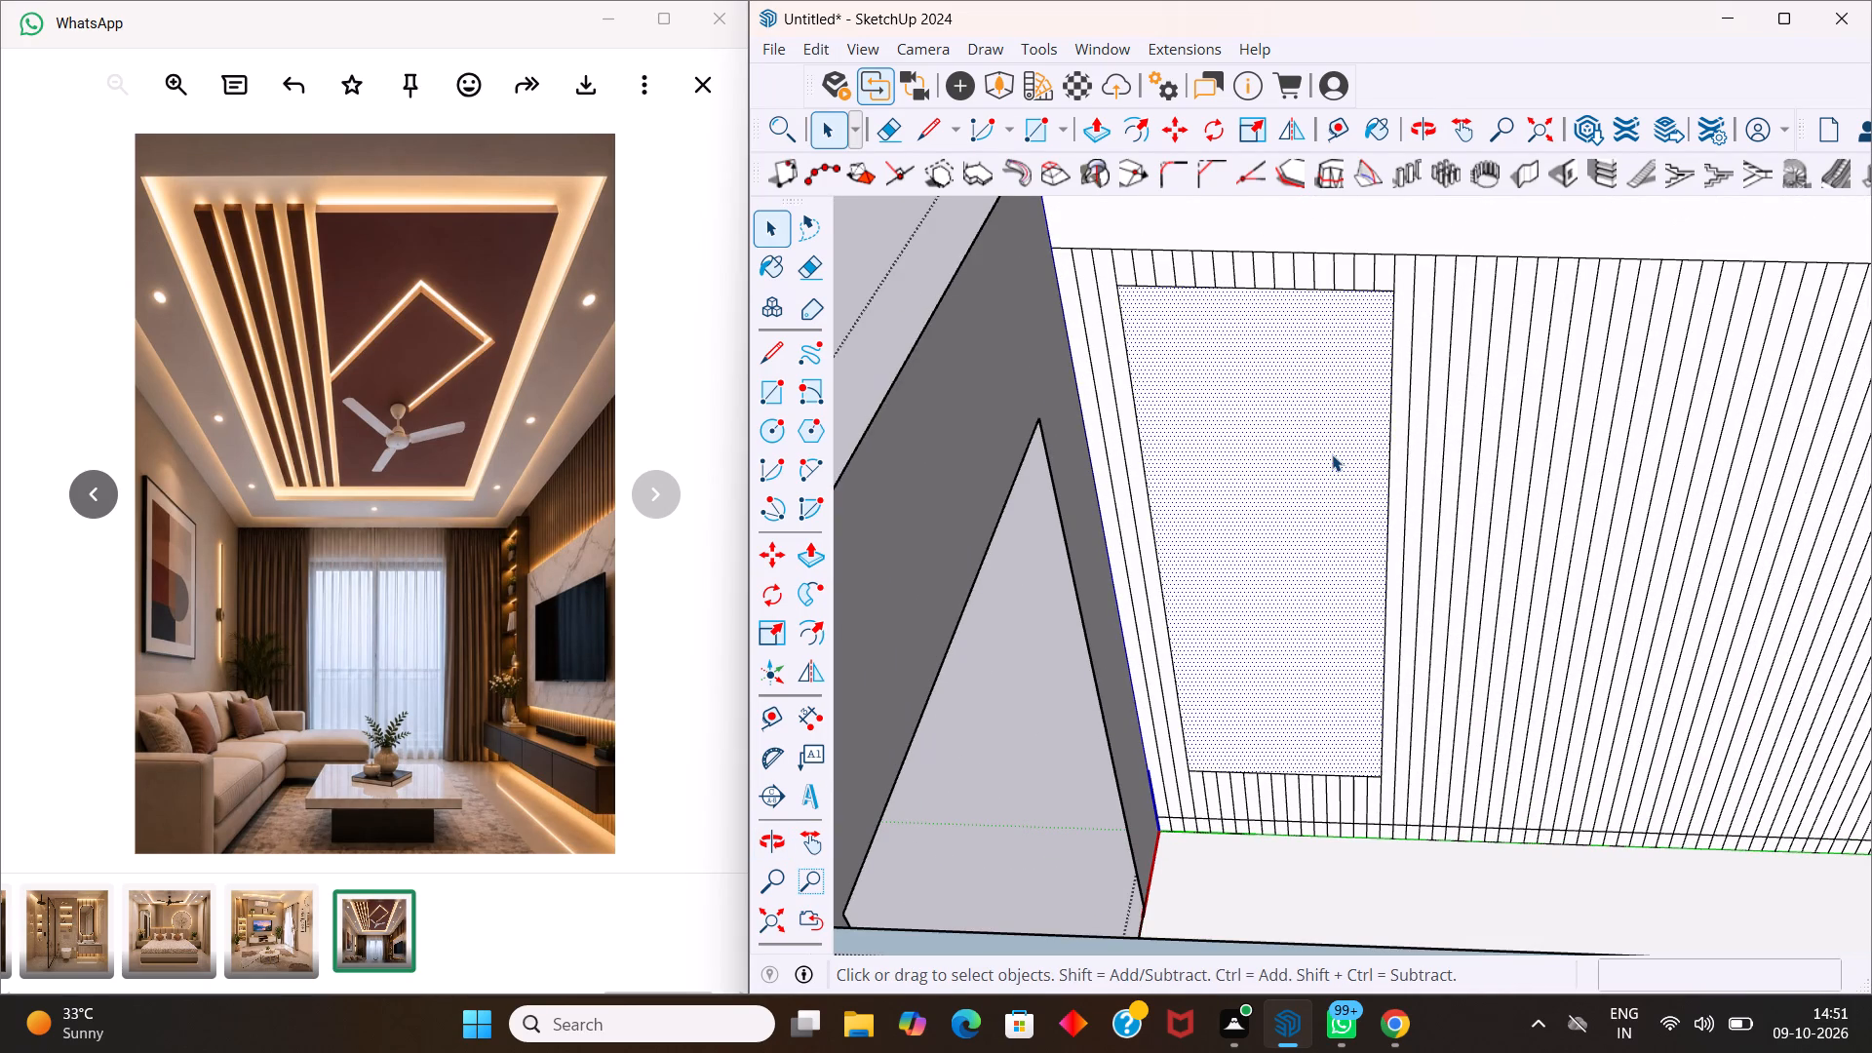
key("f")
left_click_drag(1351, 472, 1345, 453)
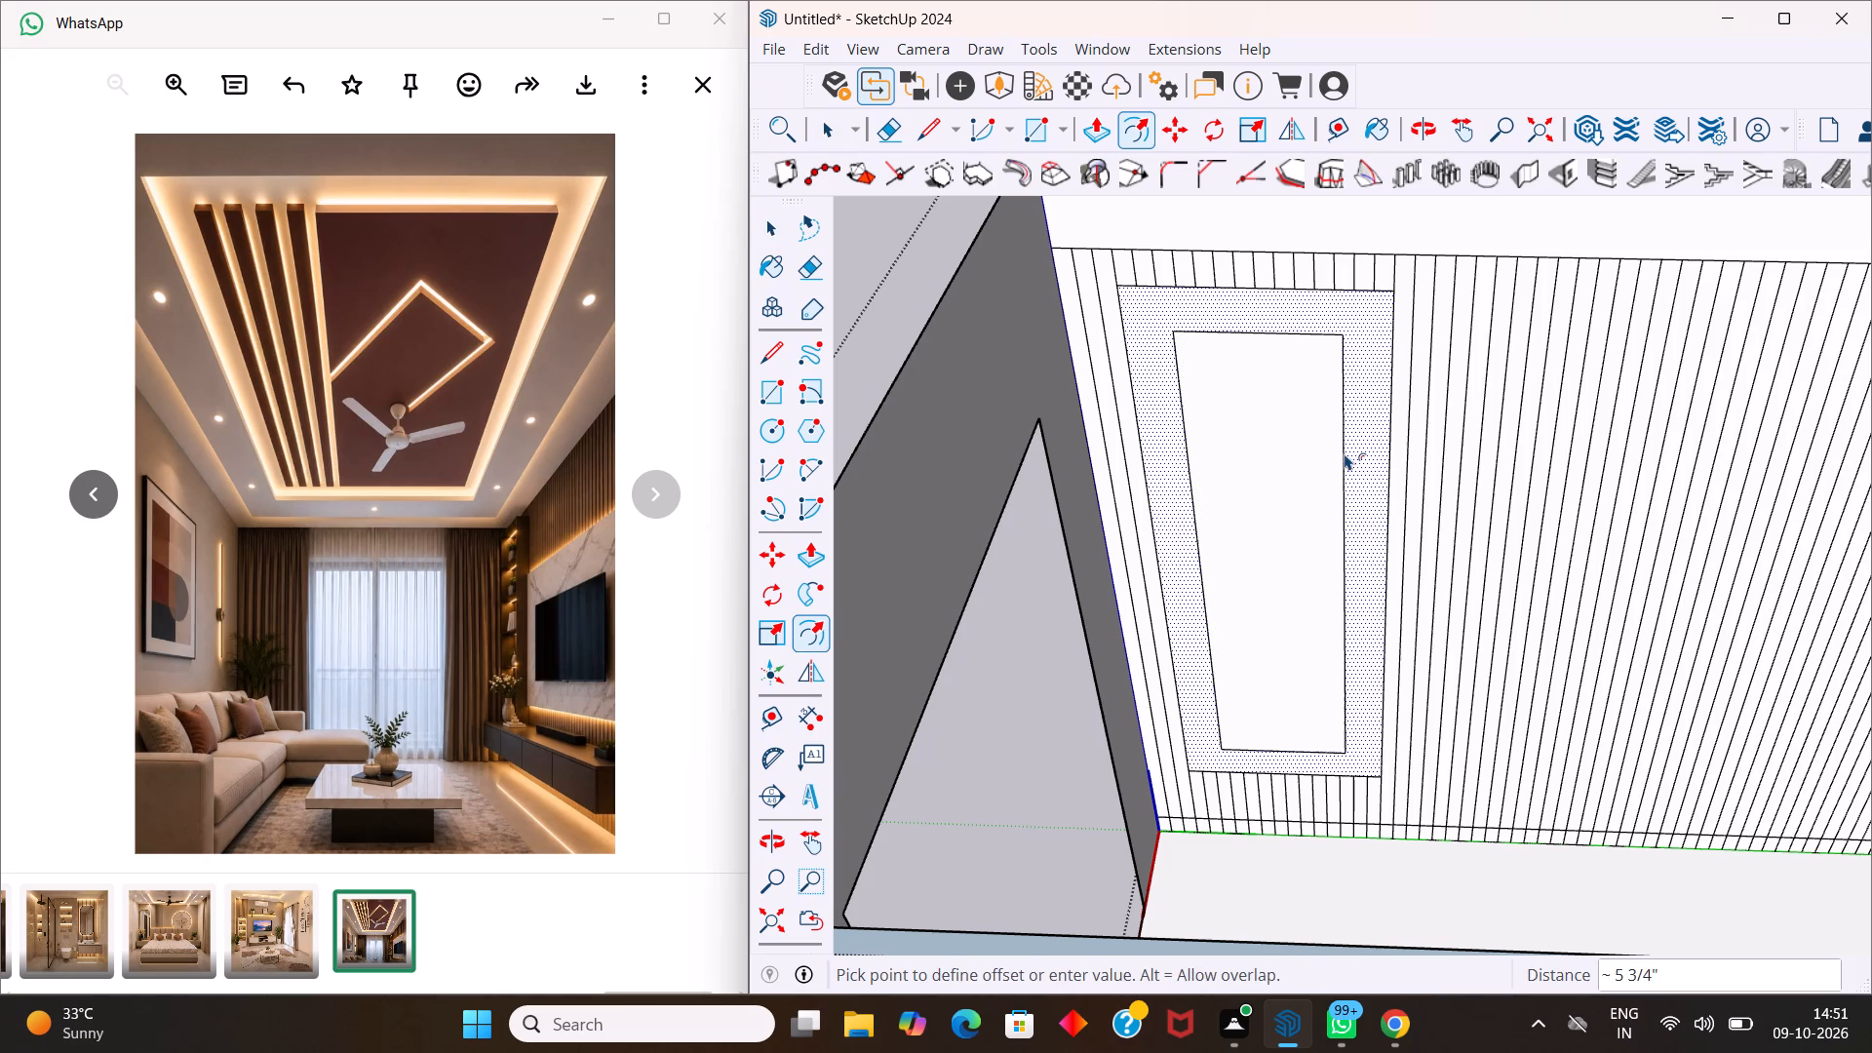
key("1")
key("Return")
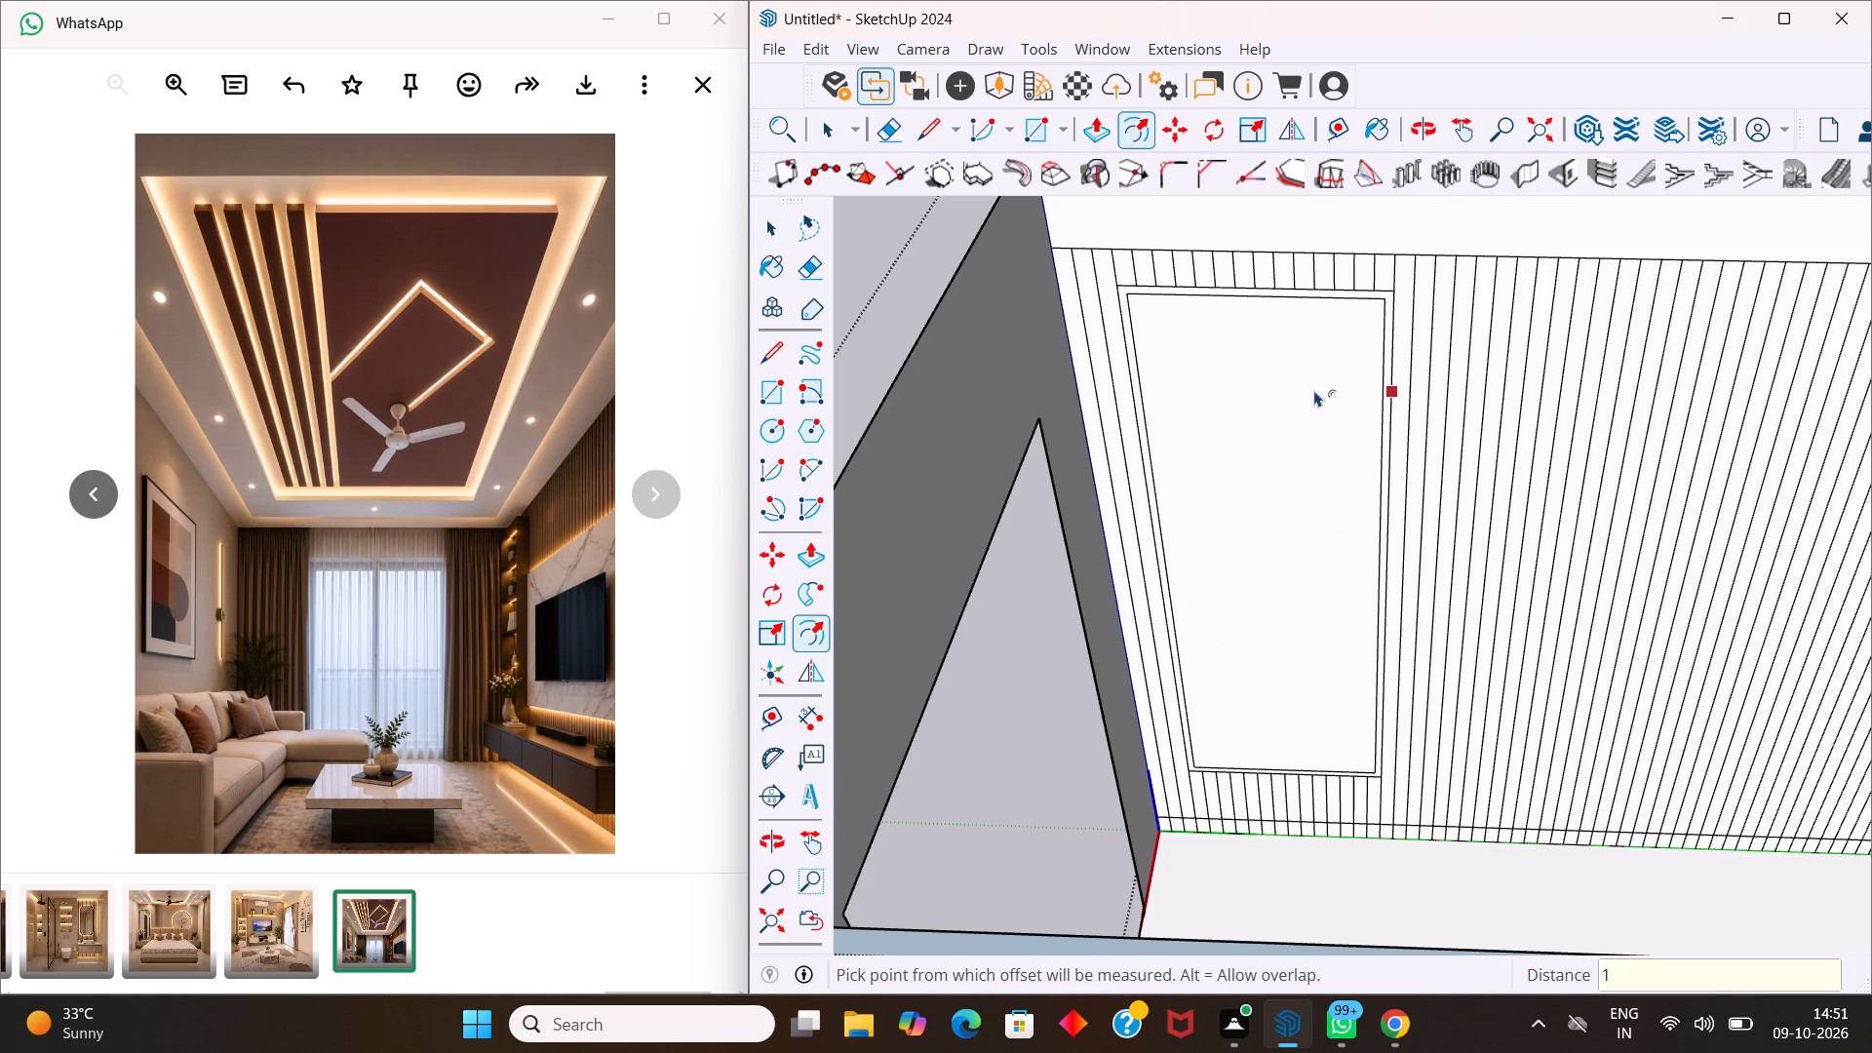
key("space")
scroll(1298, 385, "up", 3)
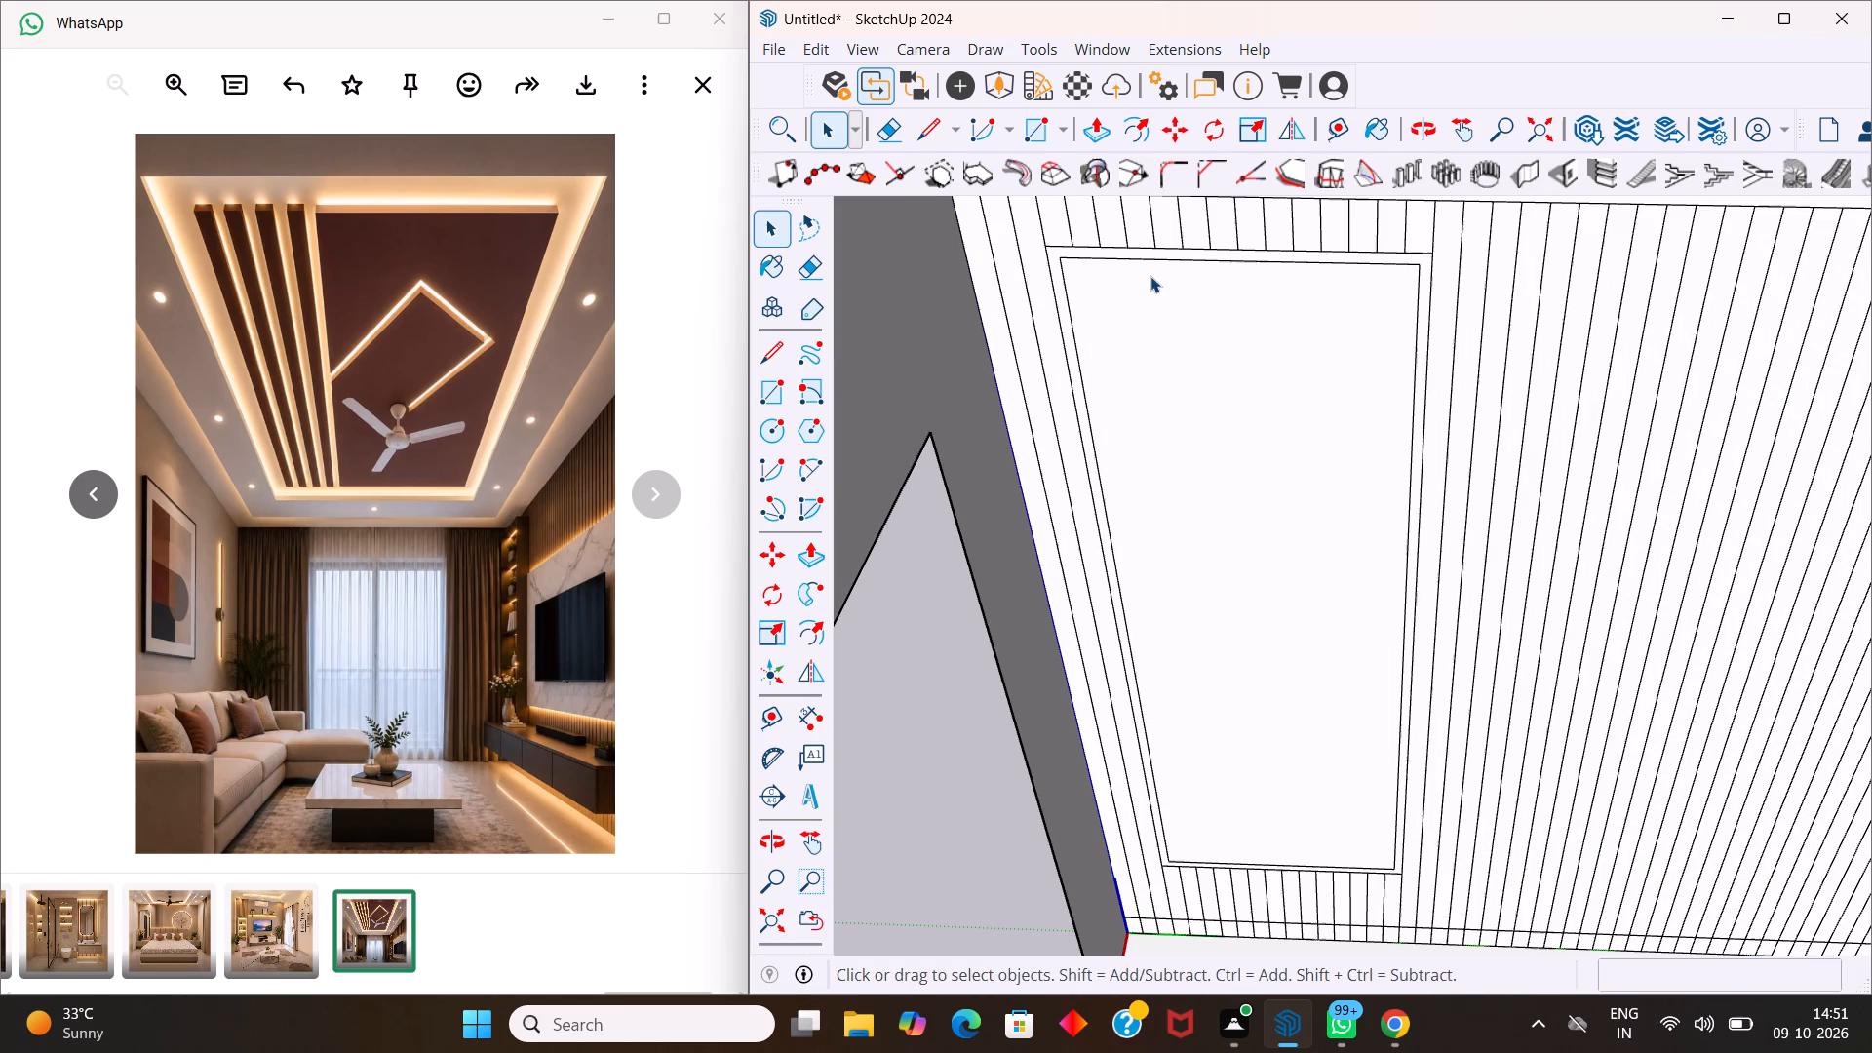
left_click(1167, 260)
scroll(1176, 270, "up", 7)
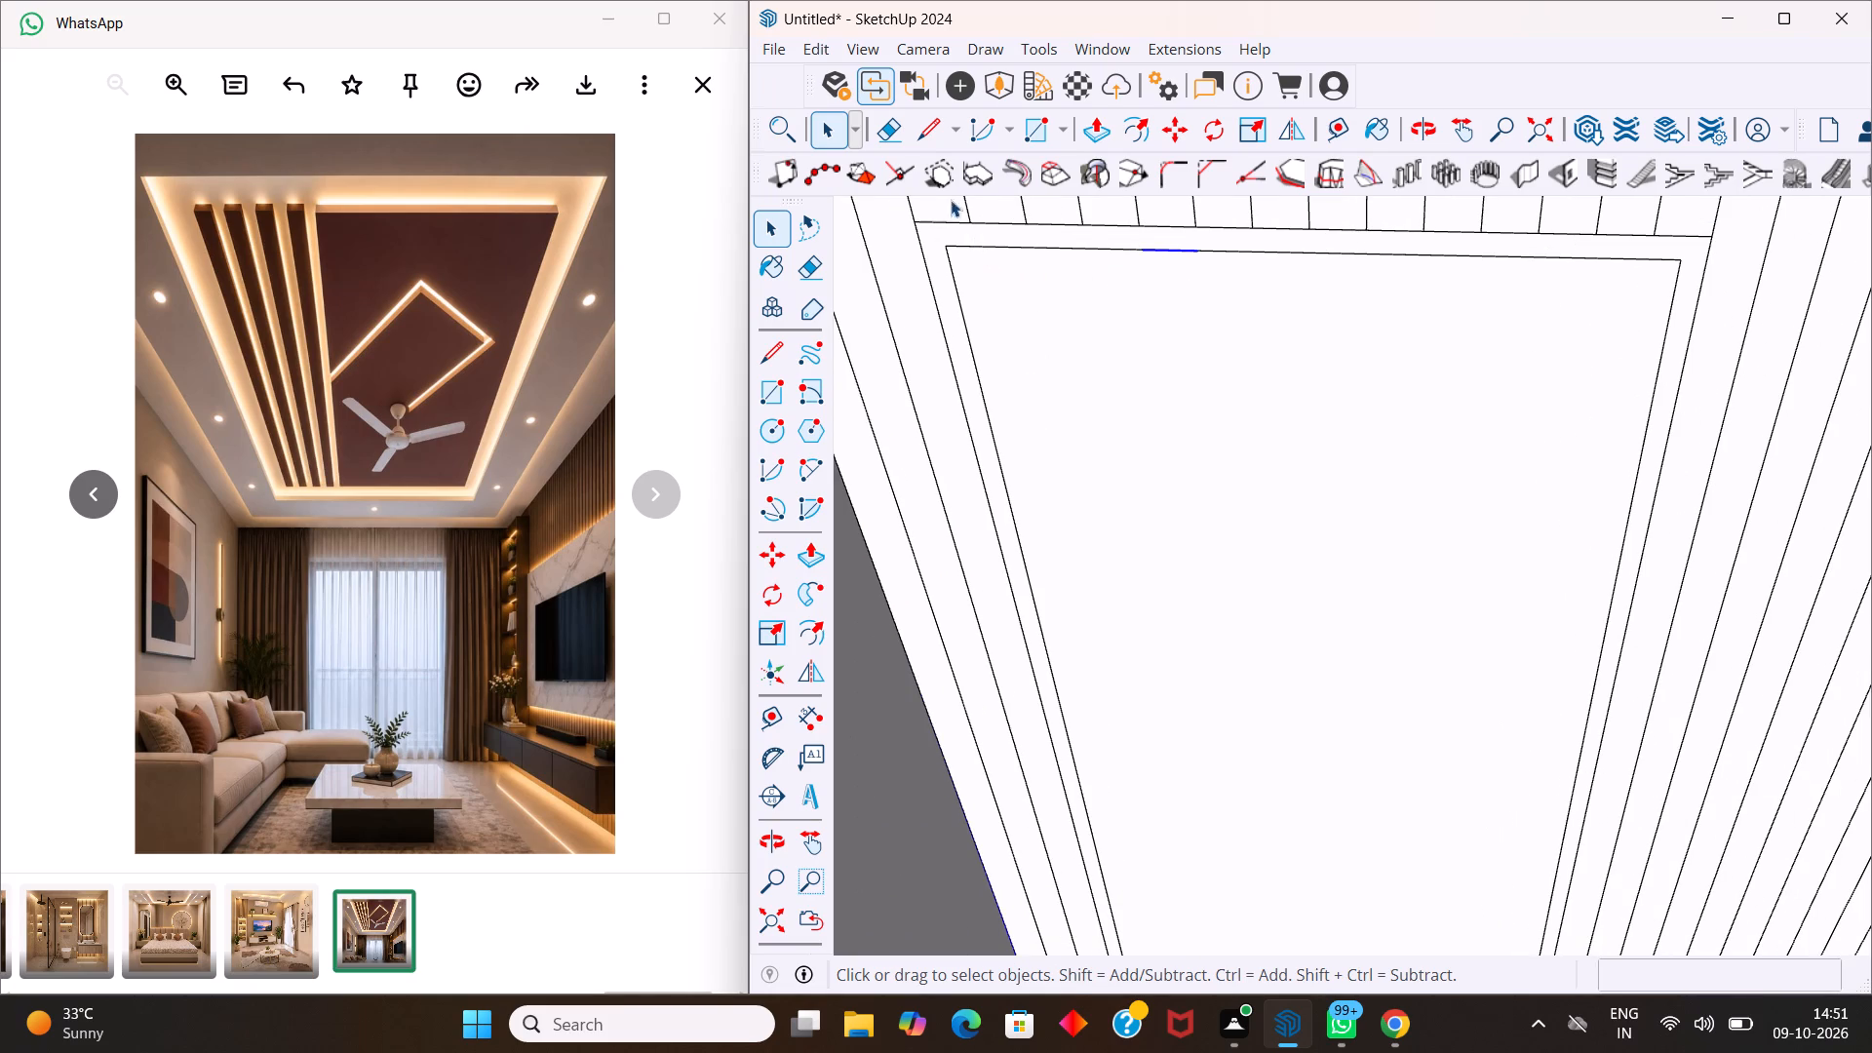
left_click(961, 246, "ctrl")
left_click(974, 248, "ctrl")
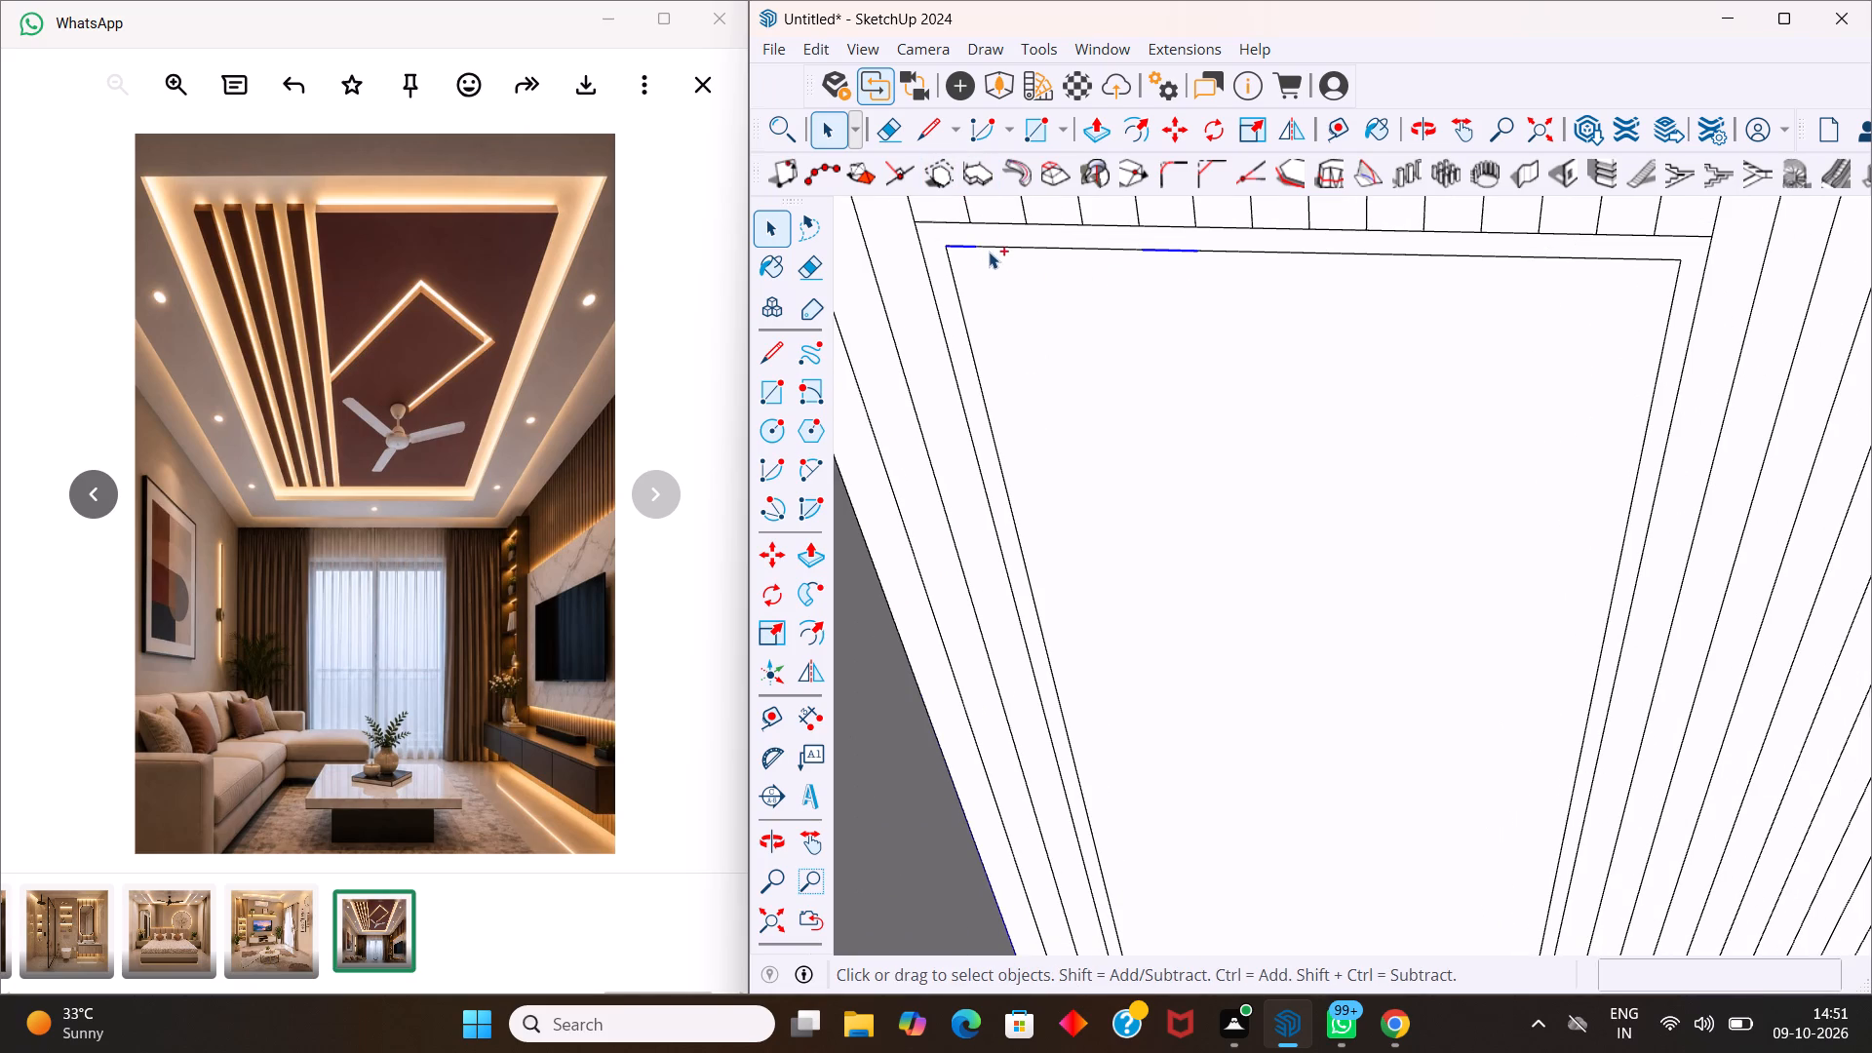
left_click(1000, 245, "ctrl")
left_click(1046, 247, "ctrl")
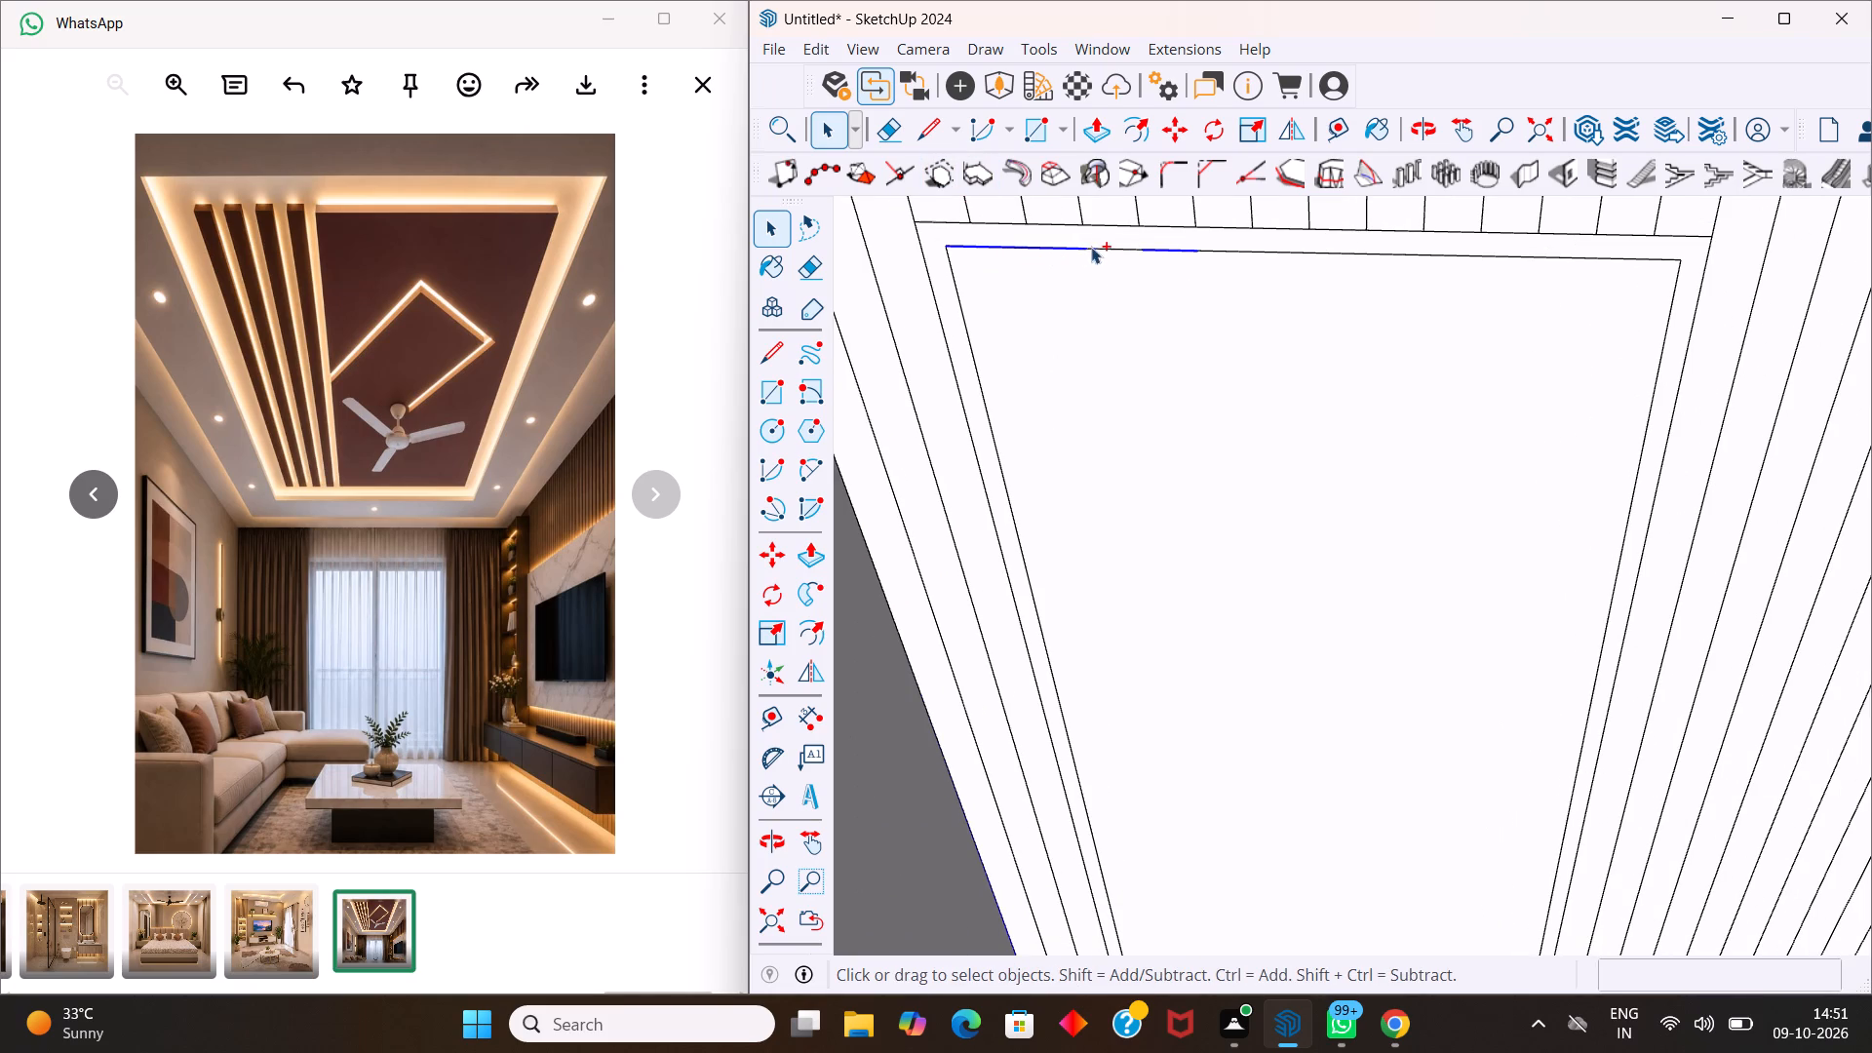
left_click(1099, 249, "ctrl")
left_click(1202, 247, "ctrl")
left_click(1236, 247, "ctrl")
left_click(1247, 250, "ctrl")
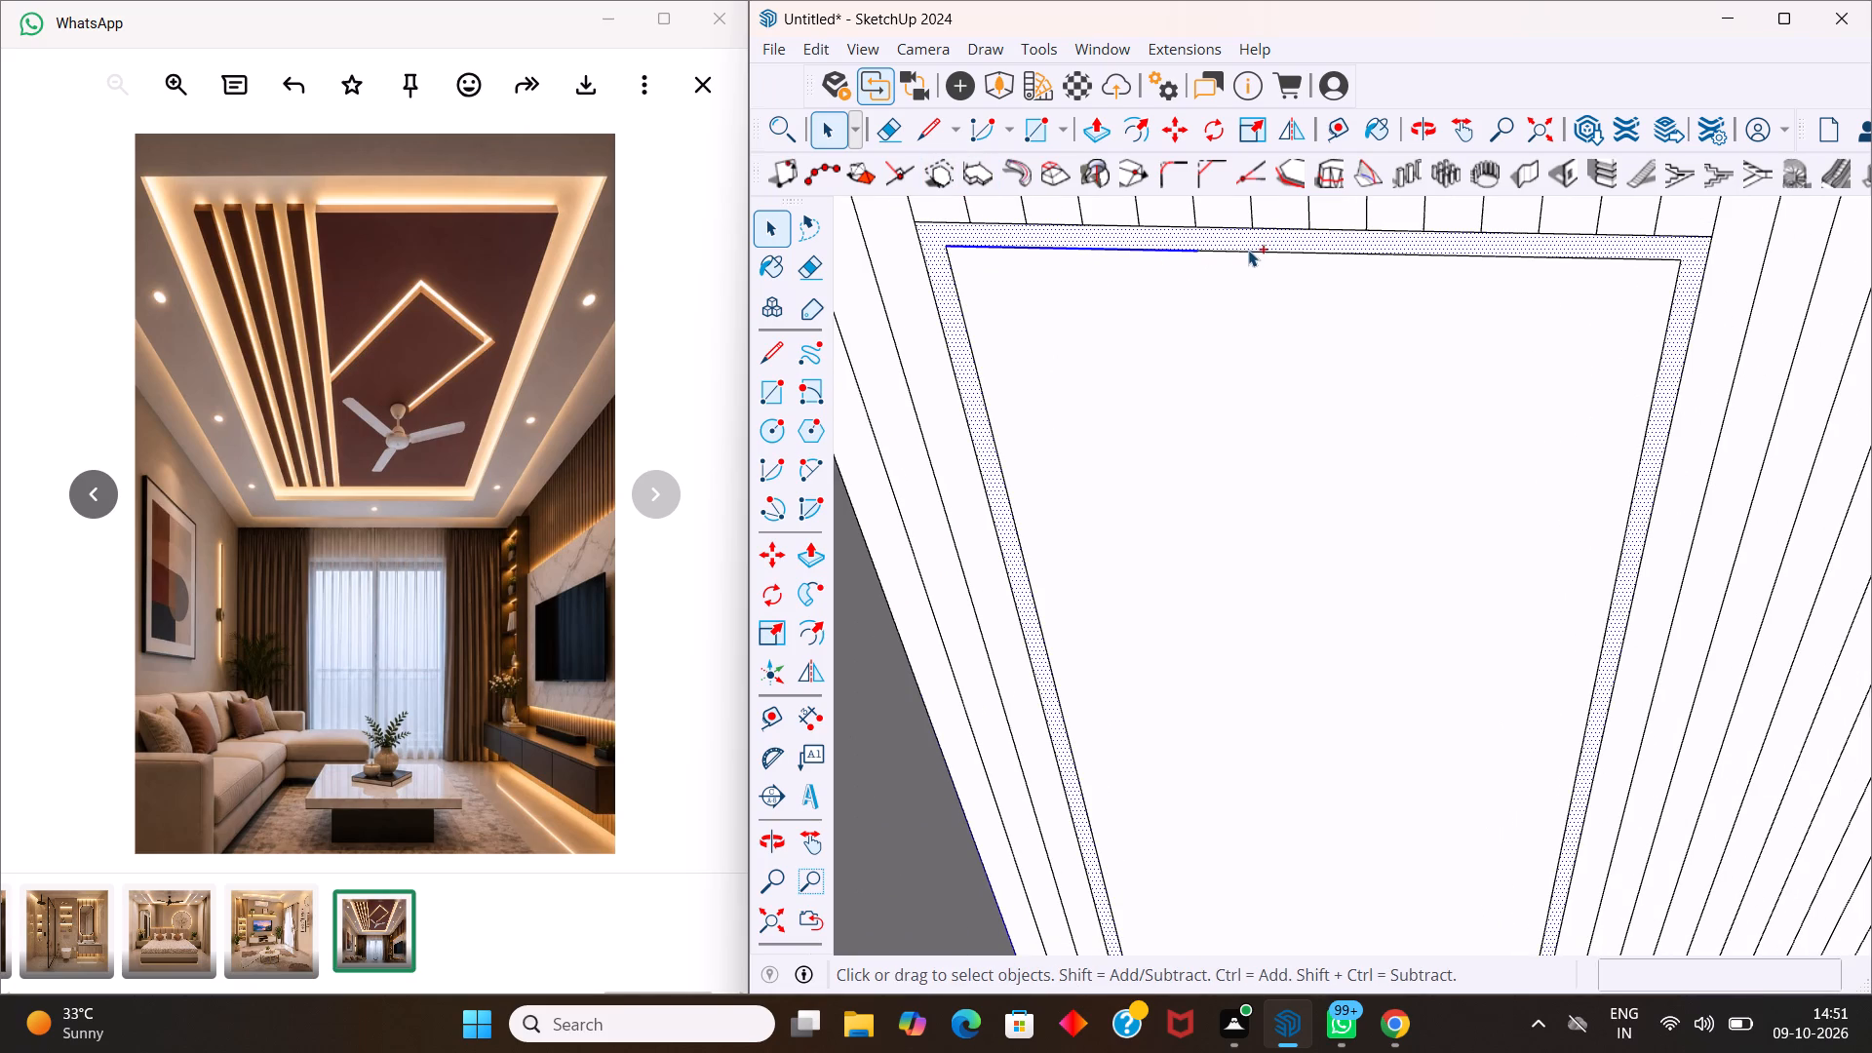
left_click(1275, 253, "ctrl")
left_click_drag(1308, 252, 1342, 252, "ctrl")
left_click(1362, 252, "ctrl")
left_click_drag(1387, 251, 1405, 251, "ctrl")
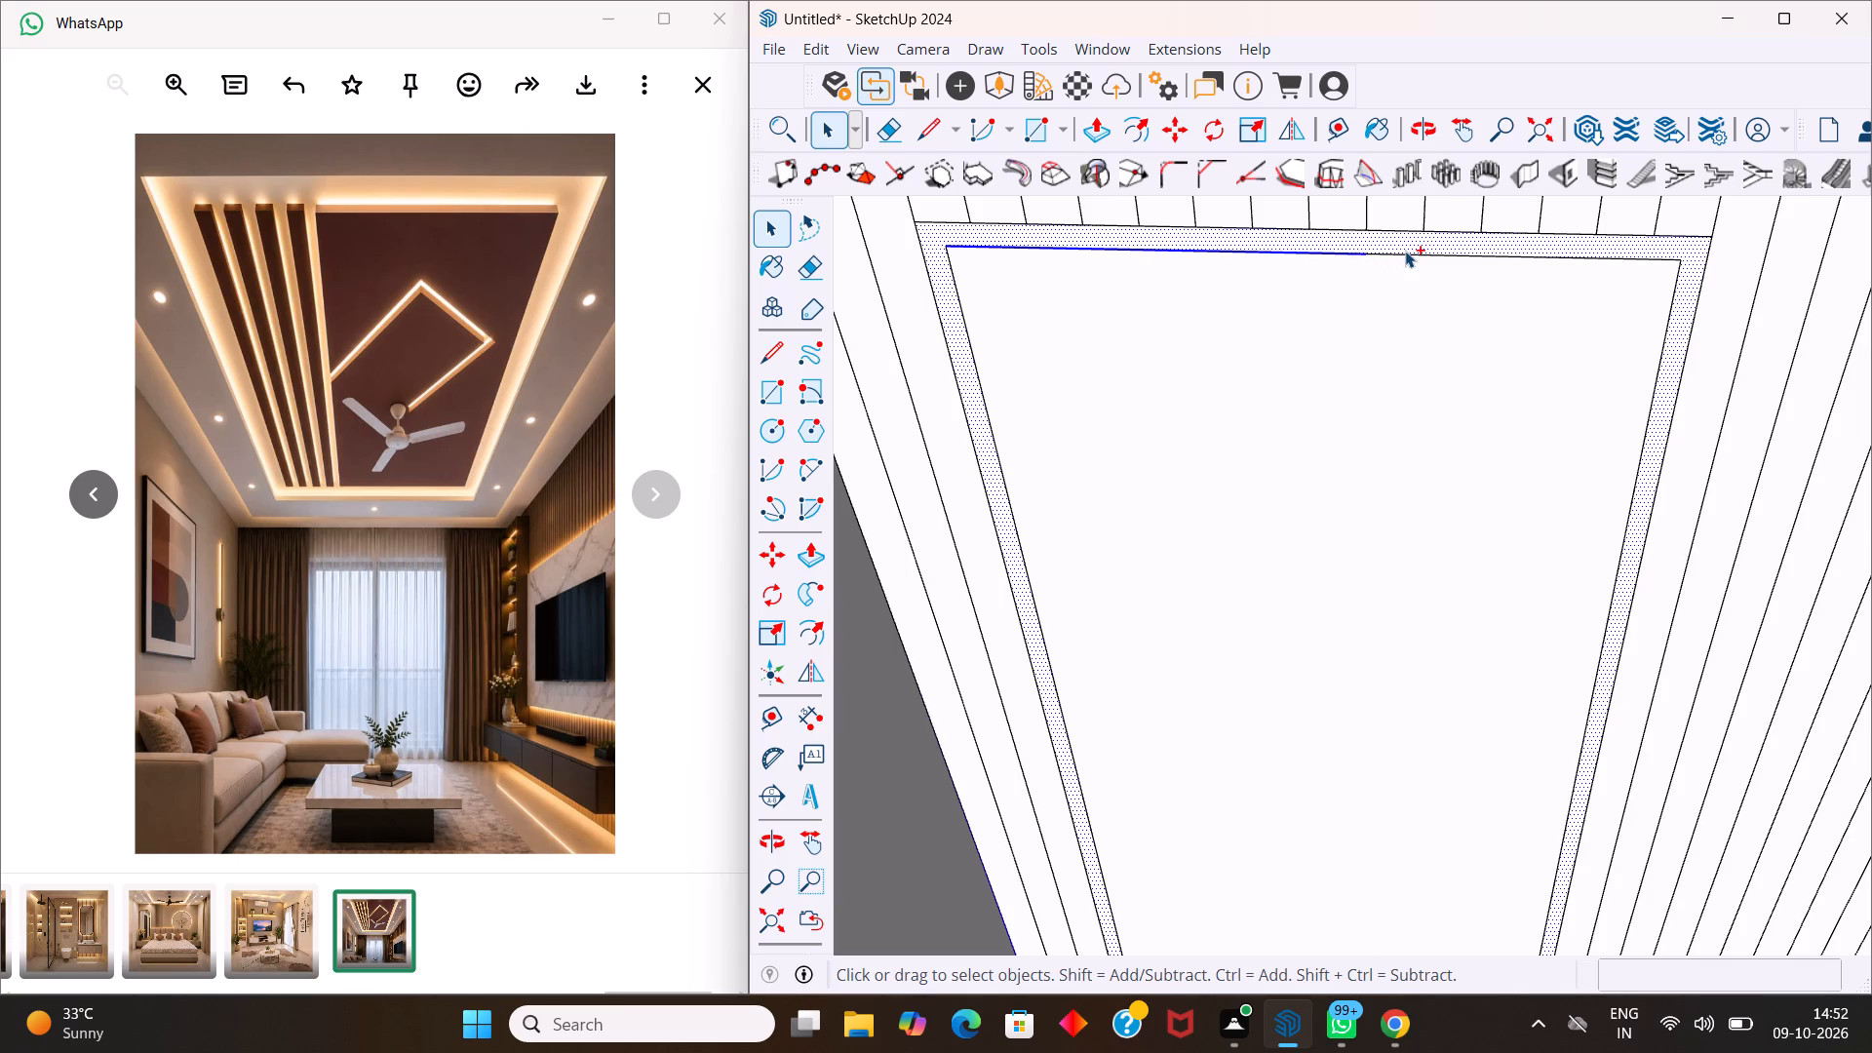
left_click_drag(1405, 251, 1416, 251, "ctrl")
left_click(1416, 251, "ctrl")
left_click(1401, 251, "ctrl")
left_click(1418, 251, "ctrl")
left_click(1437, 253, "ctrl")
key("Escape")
Inspect the framed upright panel on the fluted wall in both copies of the room.
scroll(1380, 257, "down", 4)
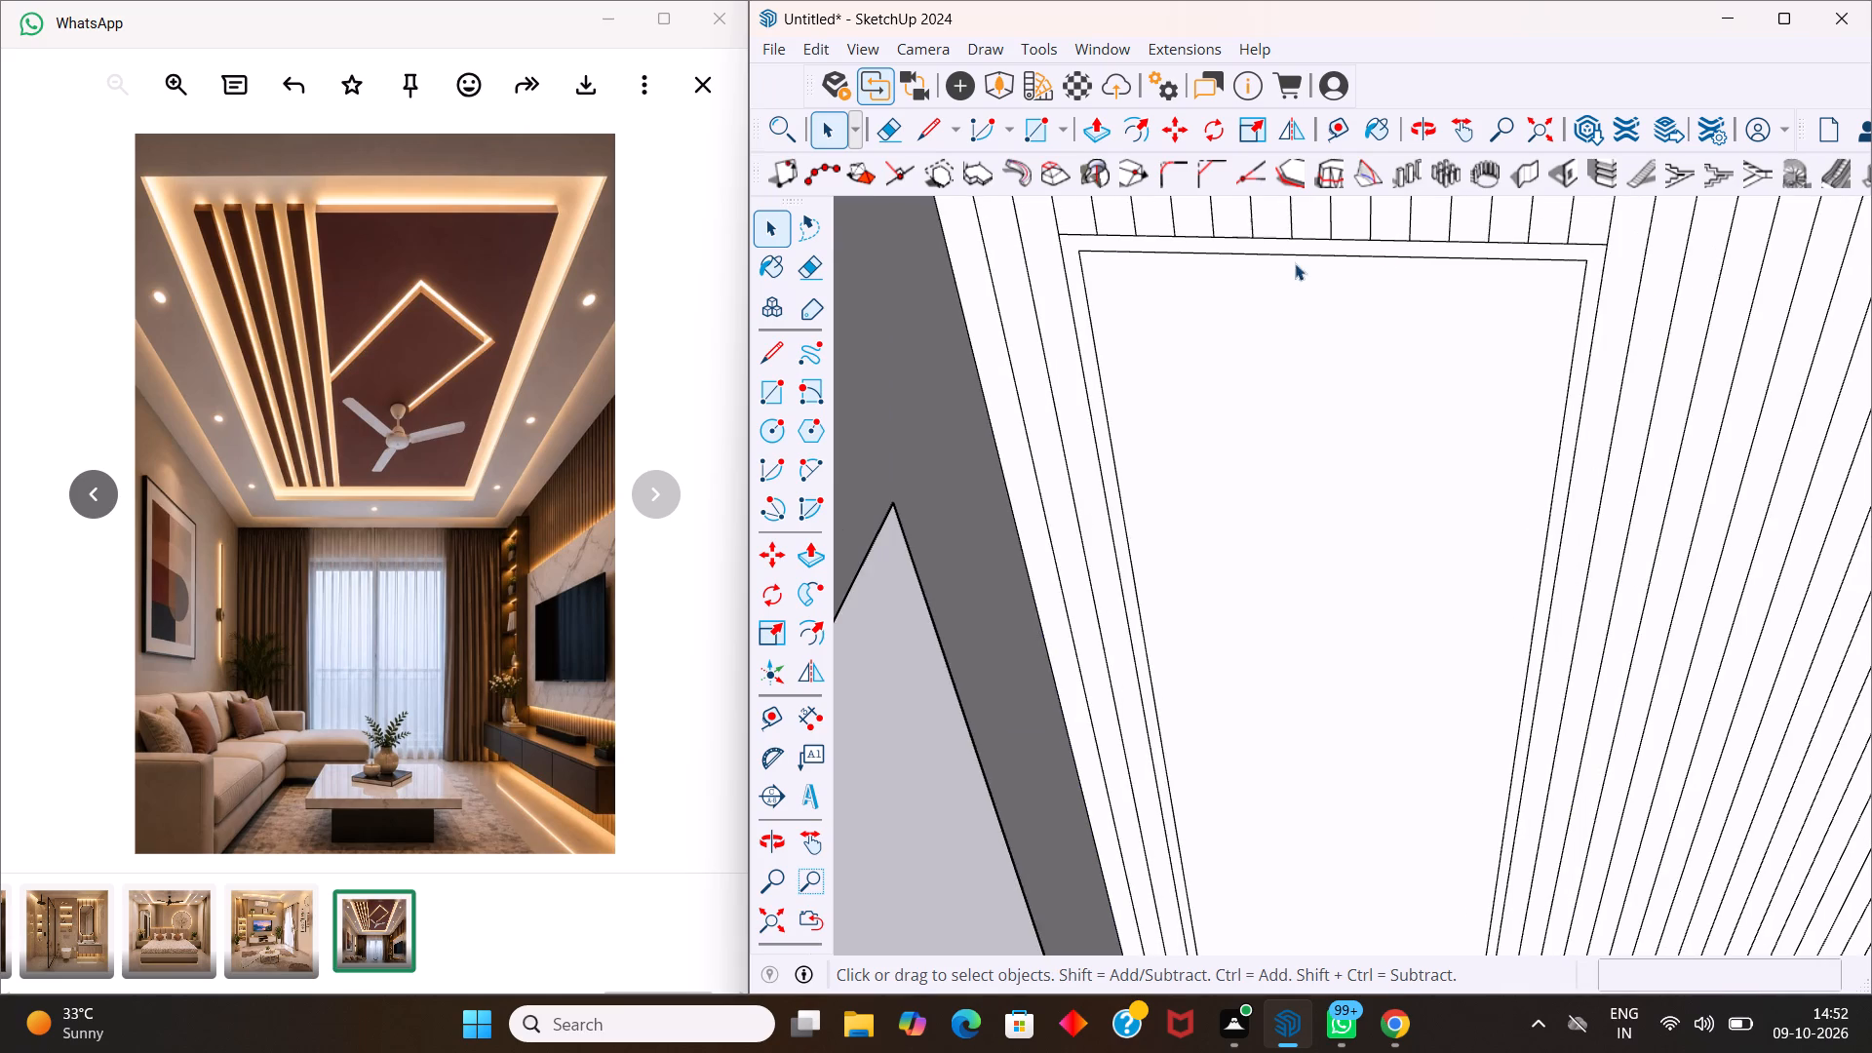
scroll(1271, 255, "down", 5)
scroll(1157, 240, "up", 14)
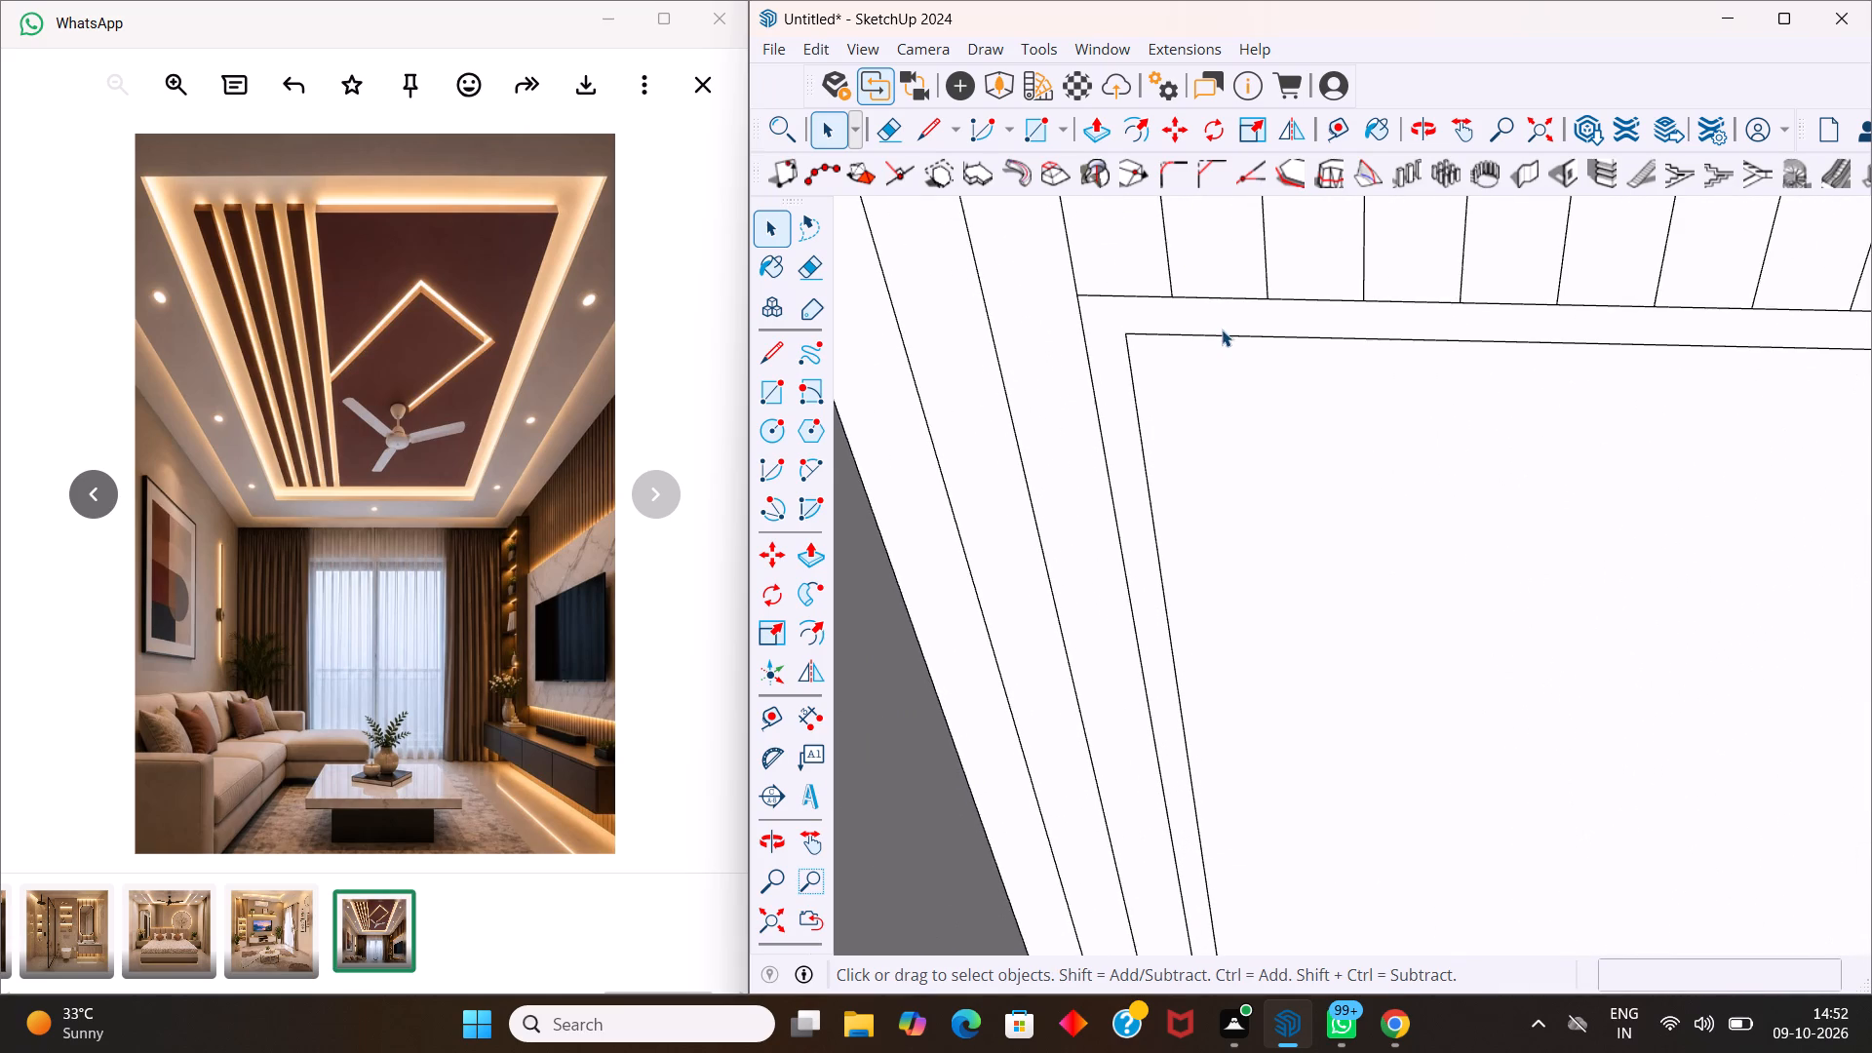
scroll(1222, 330, "up", 10)
left_click(1083, 326)
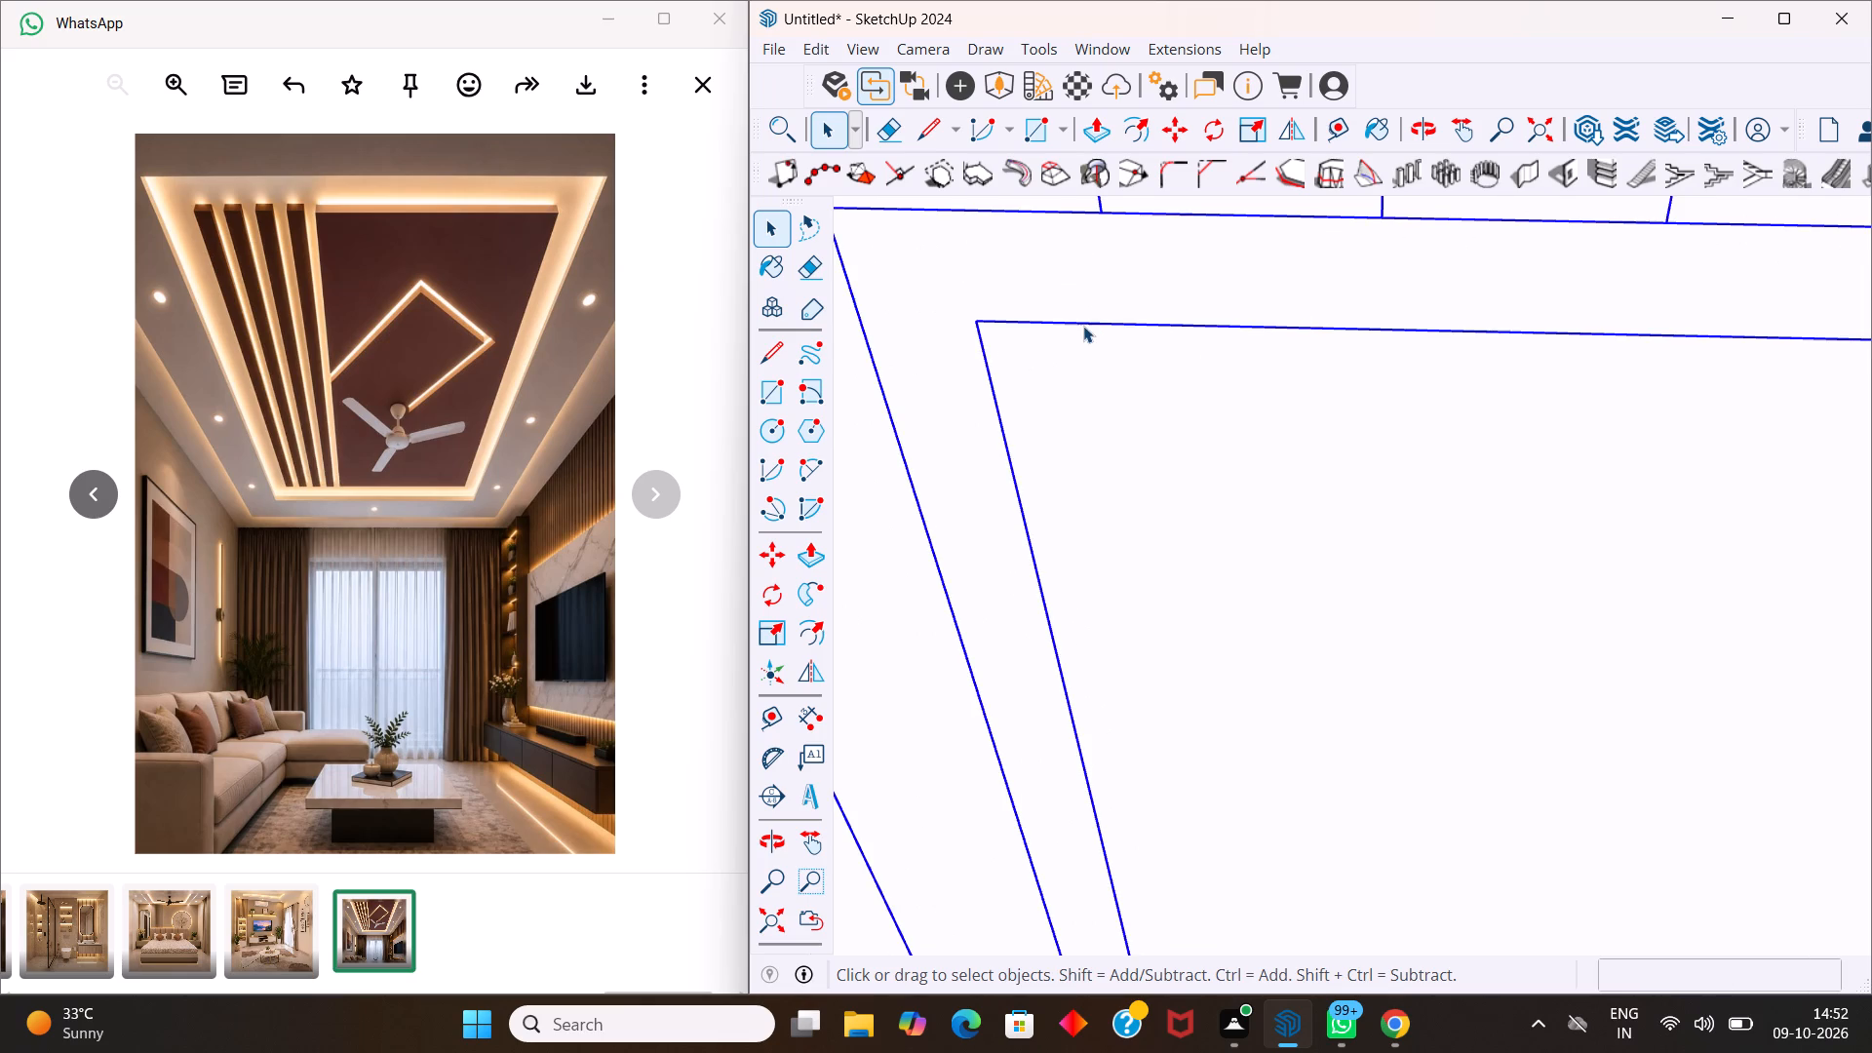
scroll(1079, 322, "down", 20)
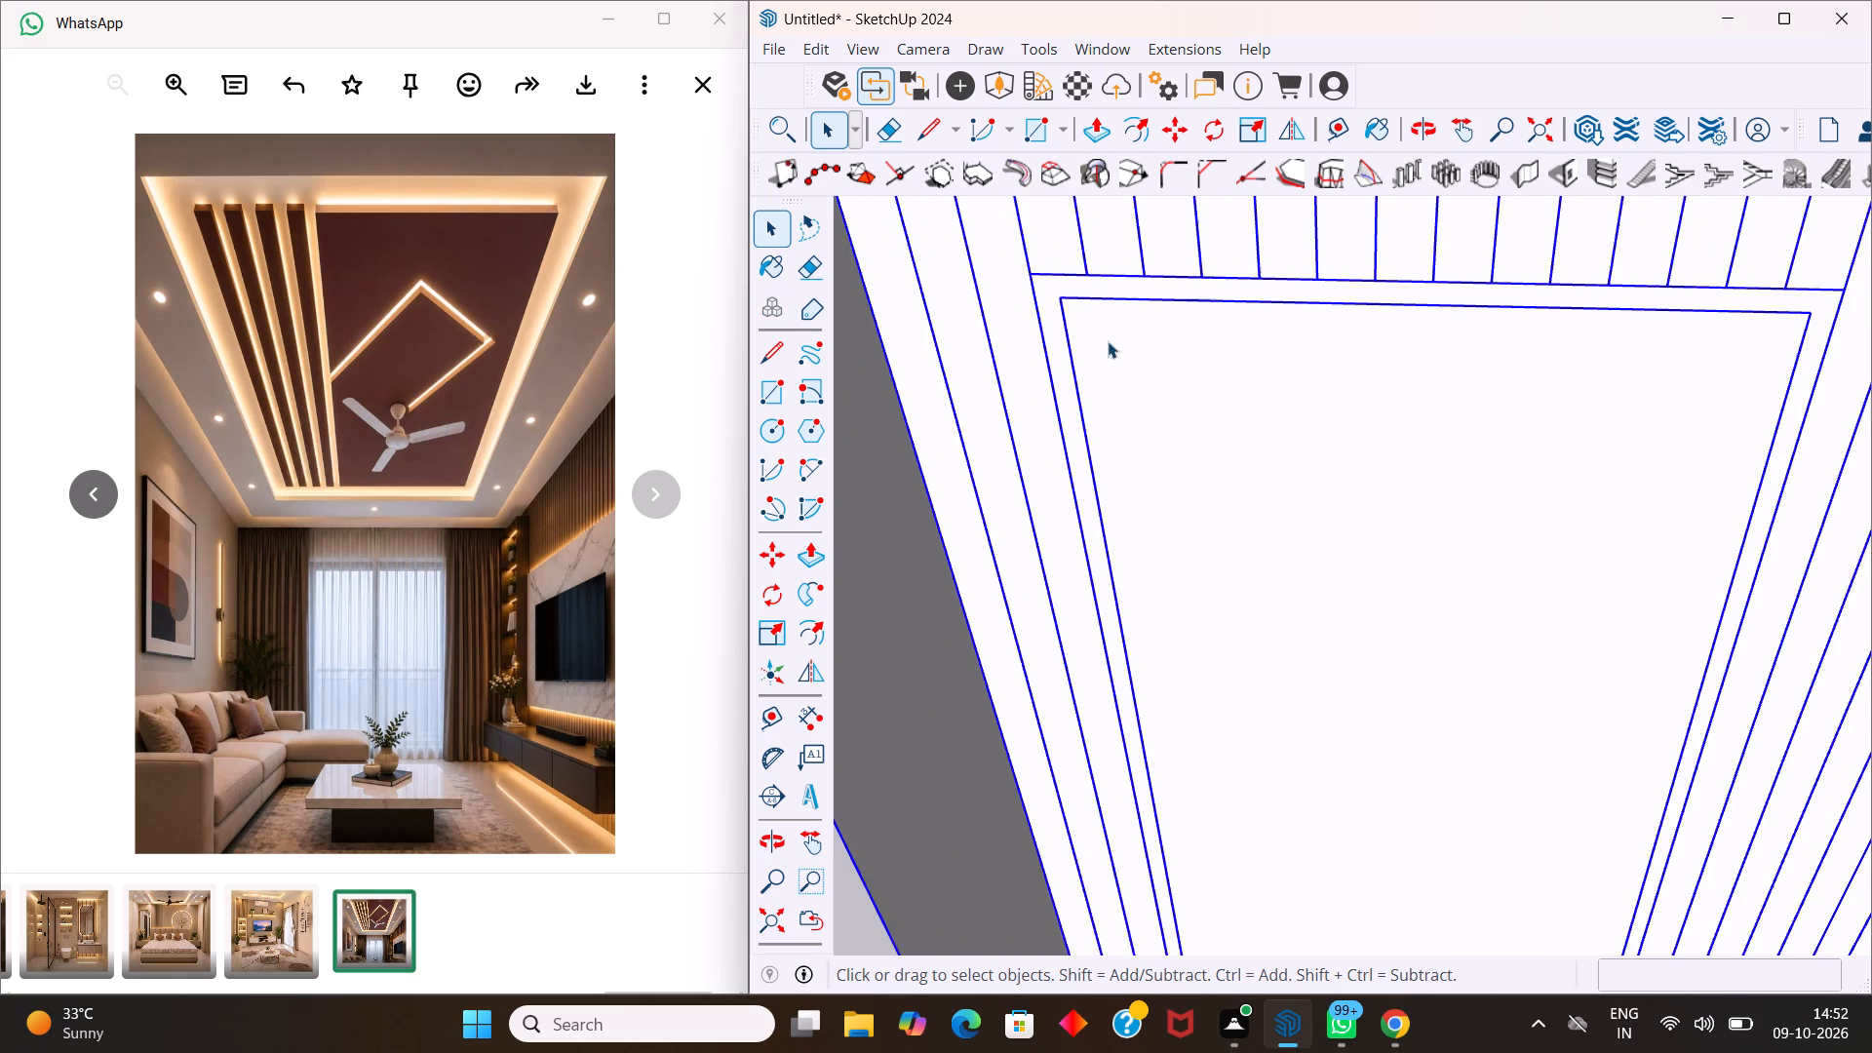
scroll(1107, 336, "down", 7)
scroll(1115, 370, "down", 16)
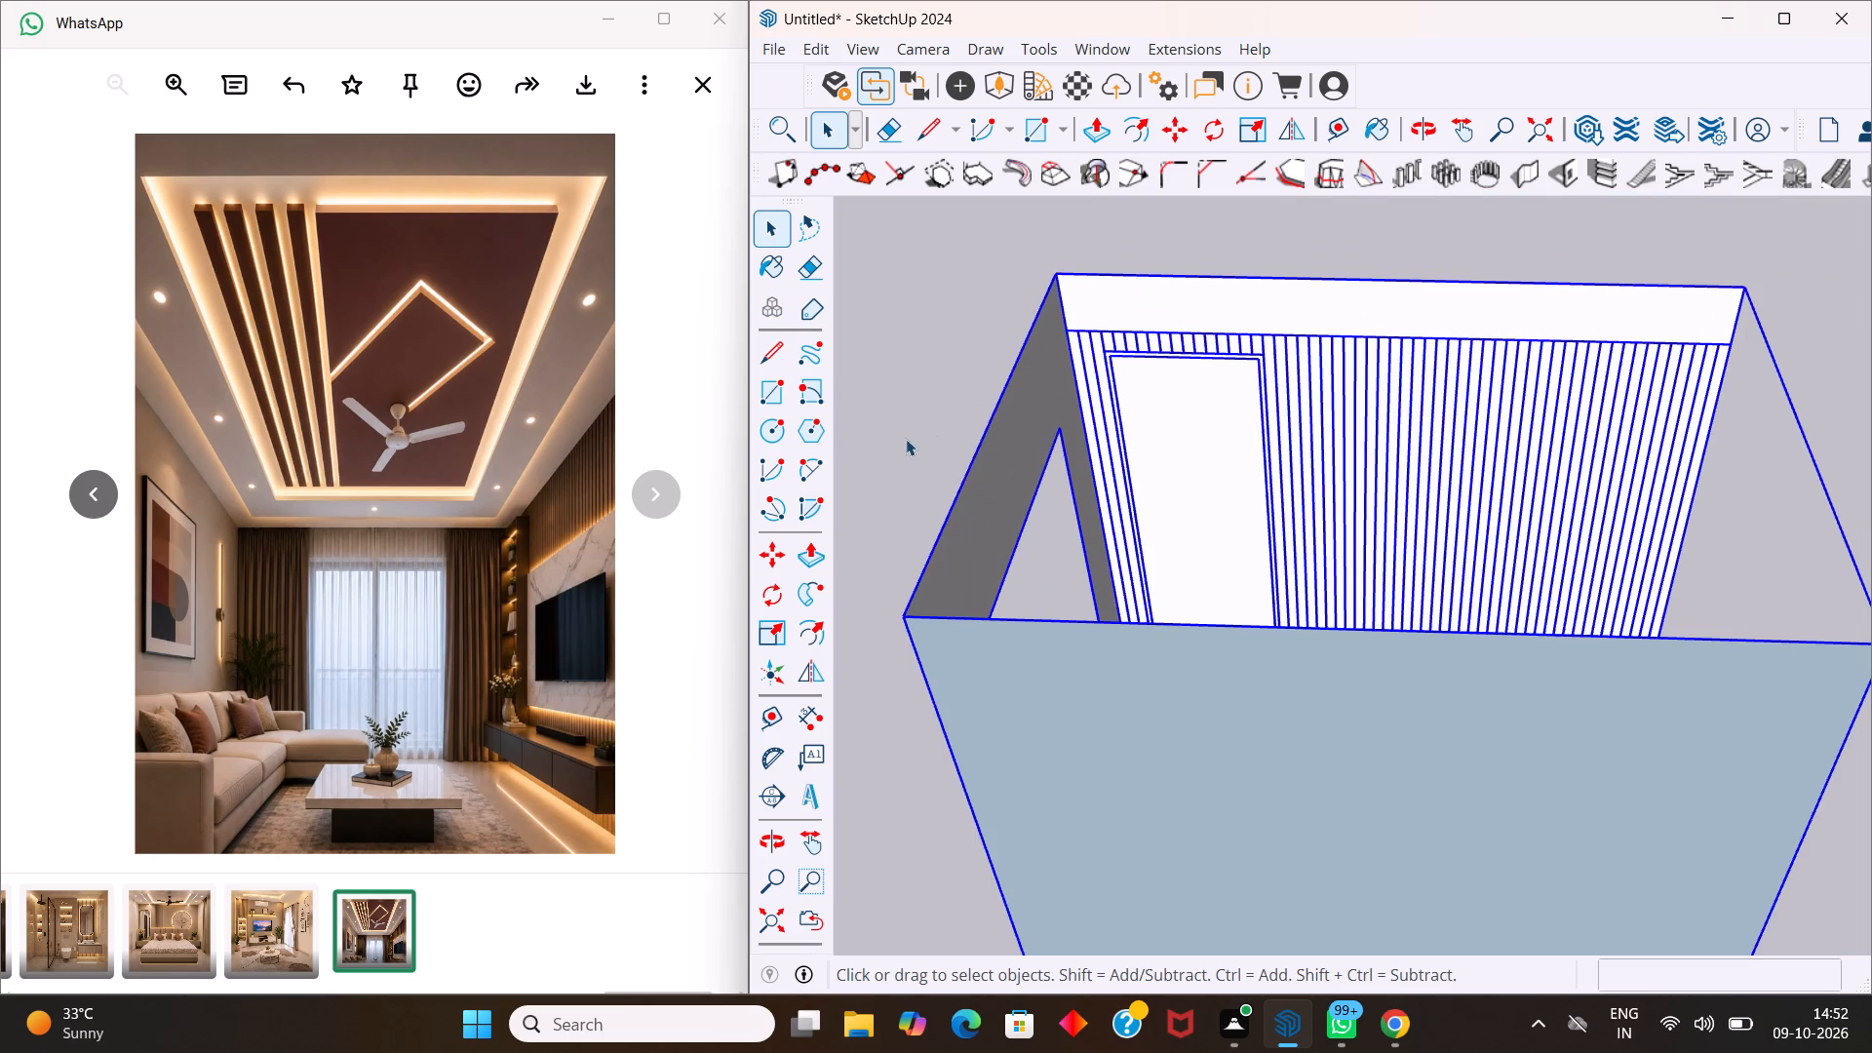
left_click(906, 439)
scroll(921, 429, "down", 13)
scroll(1456, 523, "down", 5)
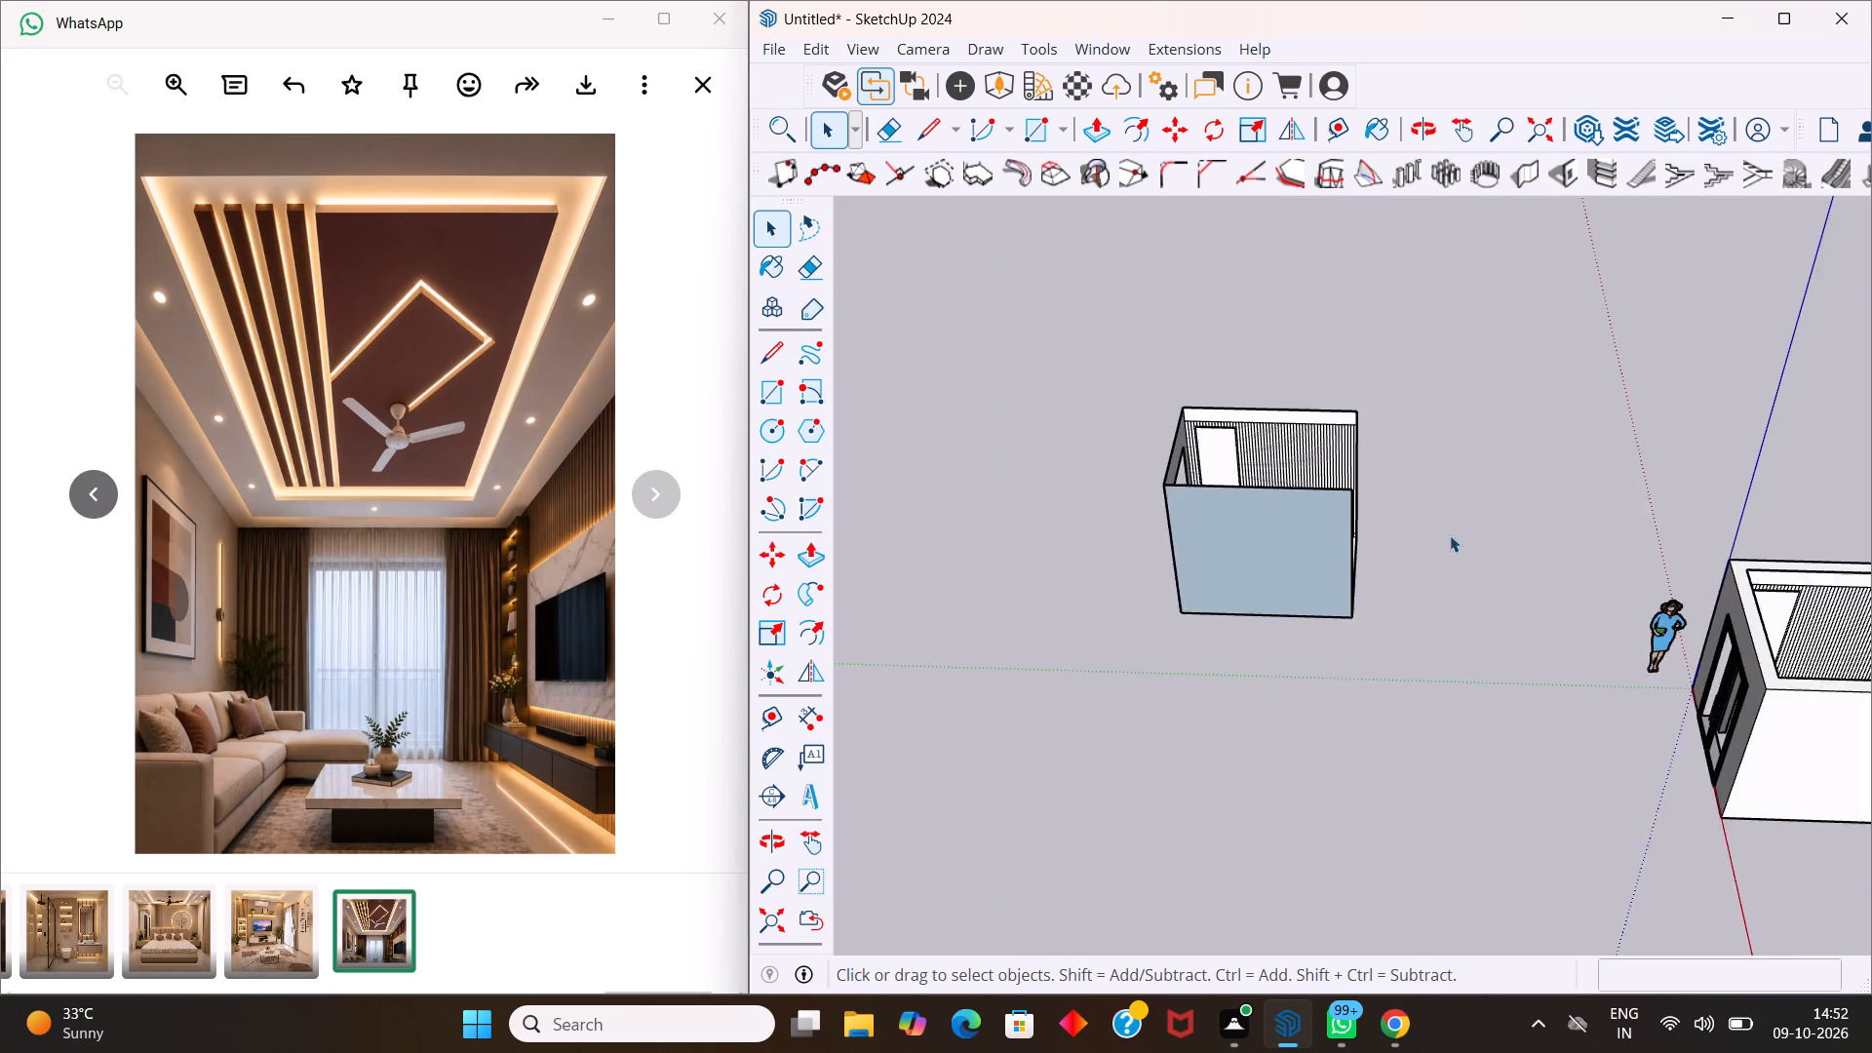
scroll(1481, 565, "down", 4)
scroll(1825, 655, "up", 13)
scroll(1711, 528, "down", 1)
scroll(1709, 526, "up", 4)
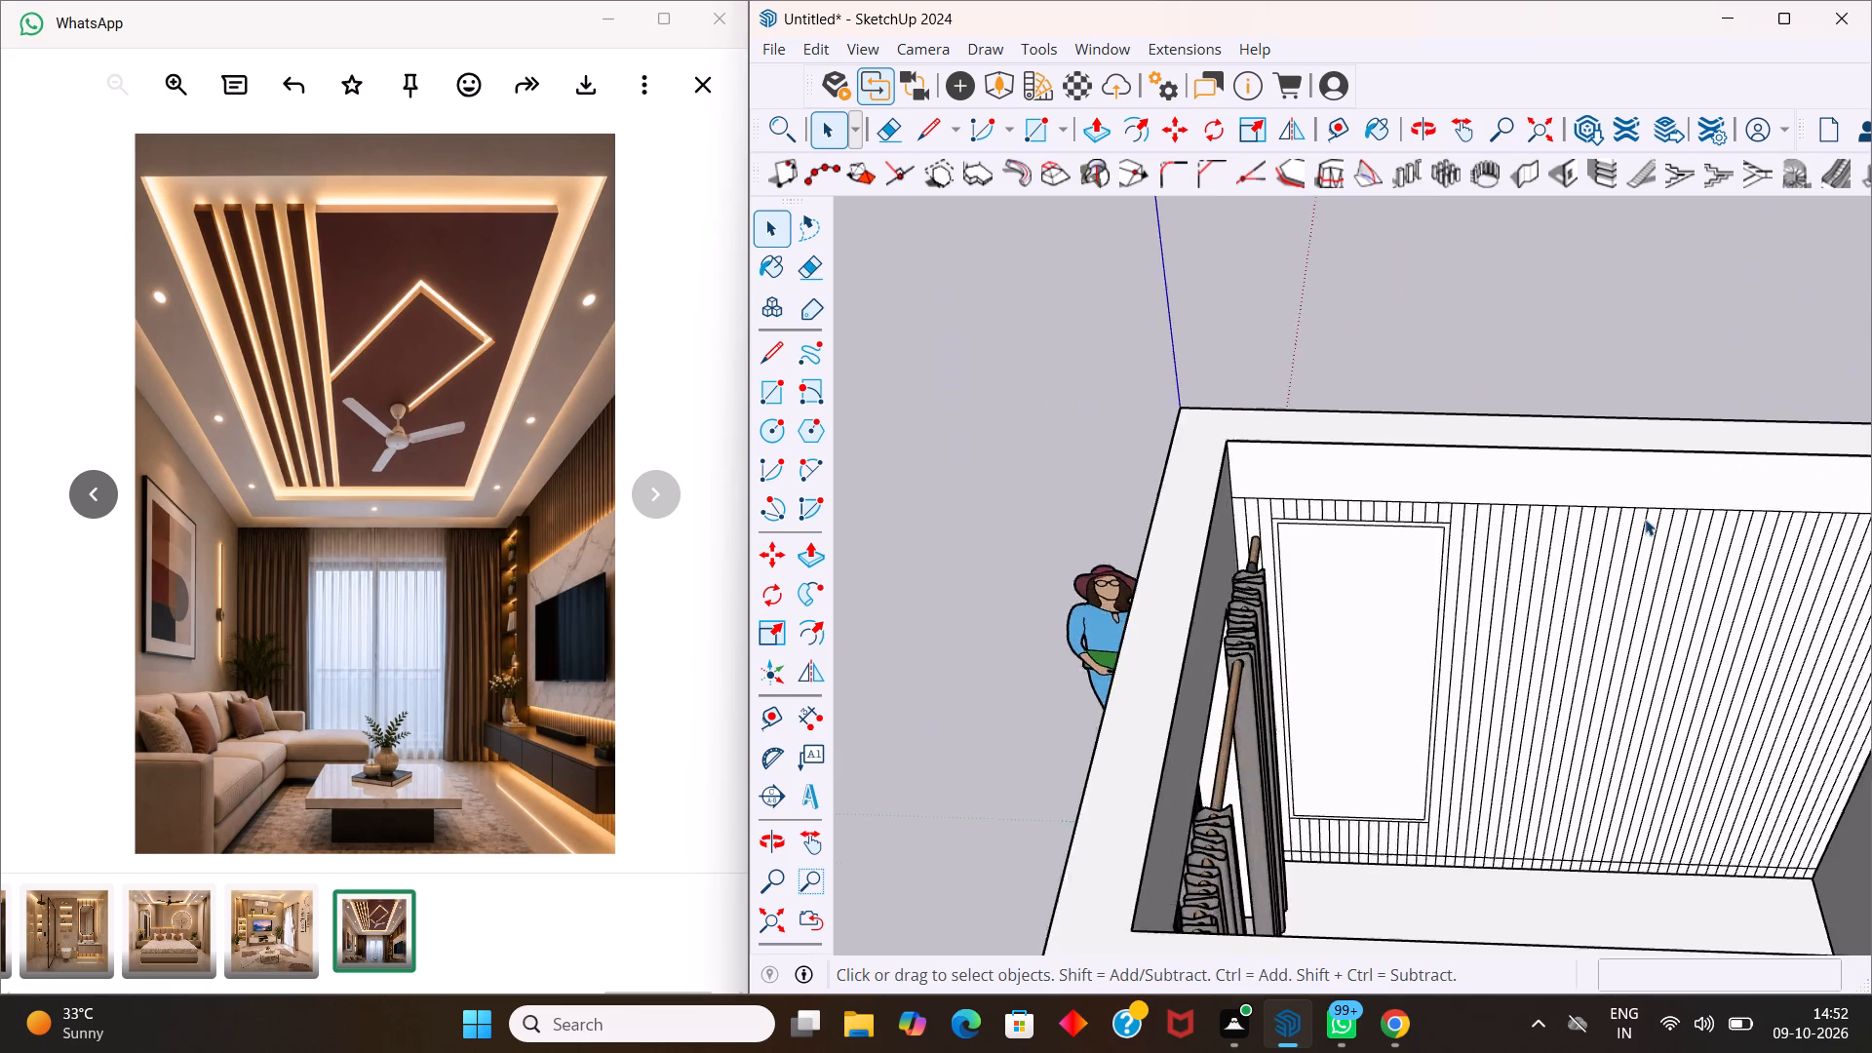
scroll(1645, 519, "up", 2)
middle_click_drag(1634, 524, 1626, 573)
scroll(1582, 508, "down", 6)
scroll(1433, 442, "down", 6)
scroll(1265, 494, "down", 5)
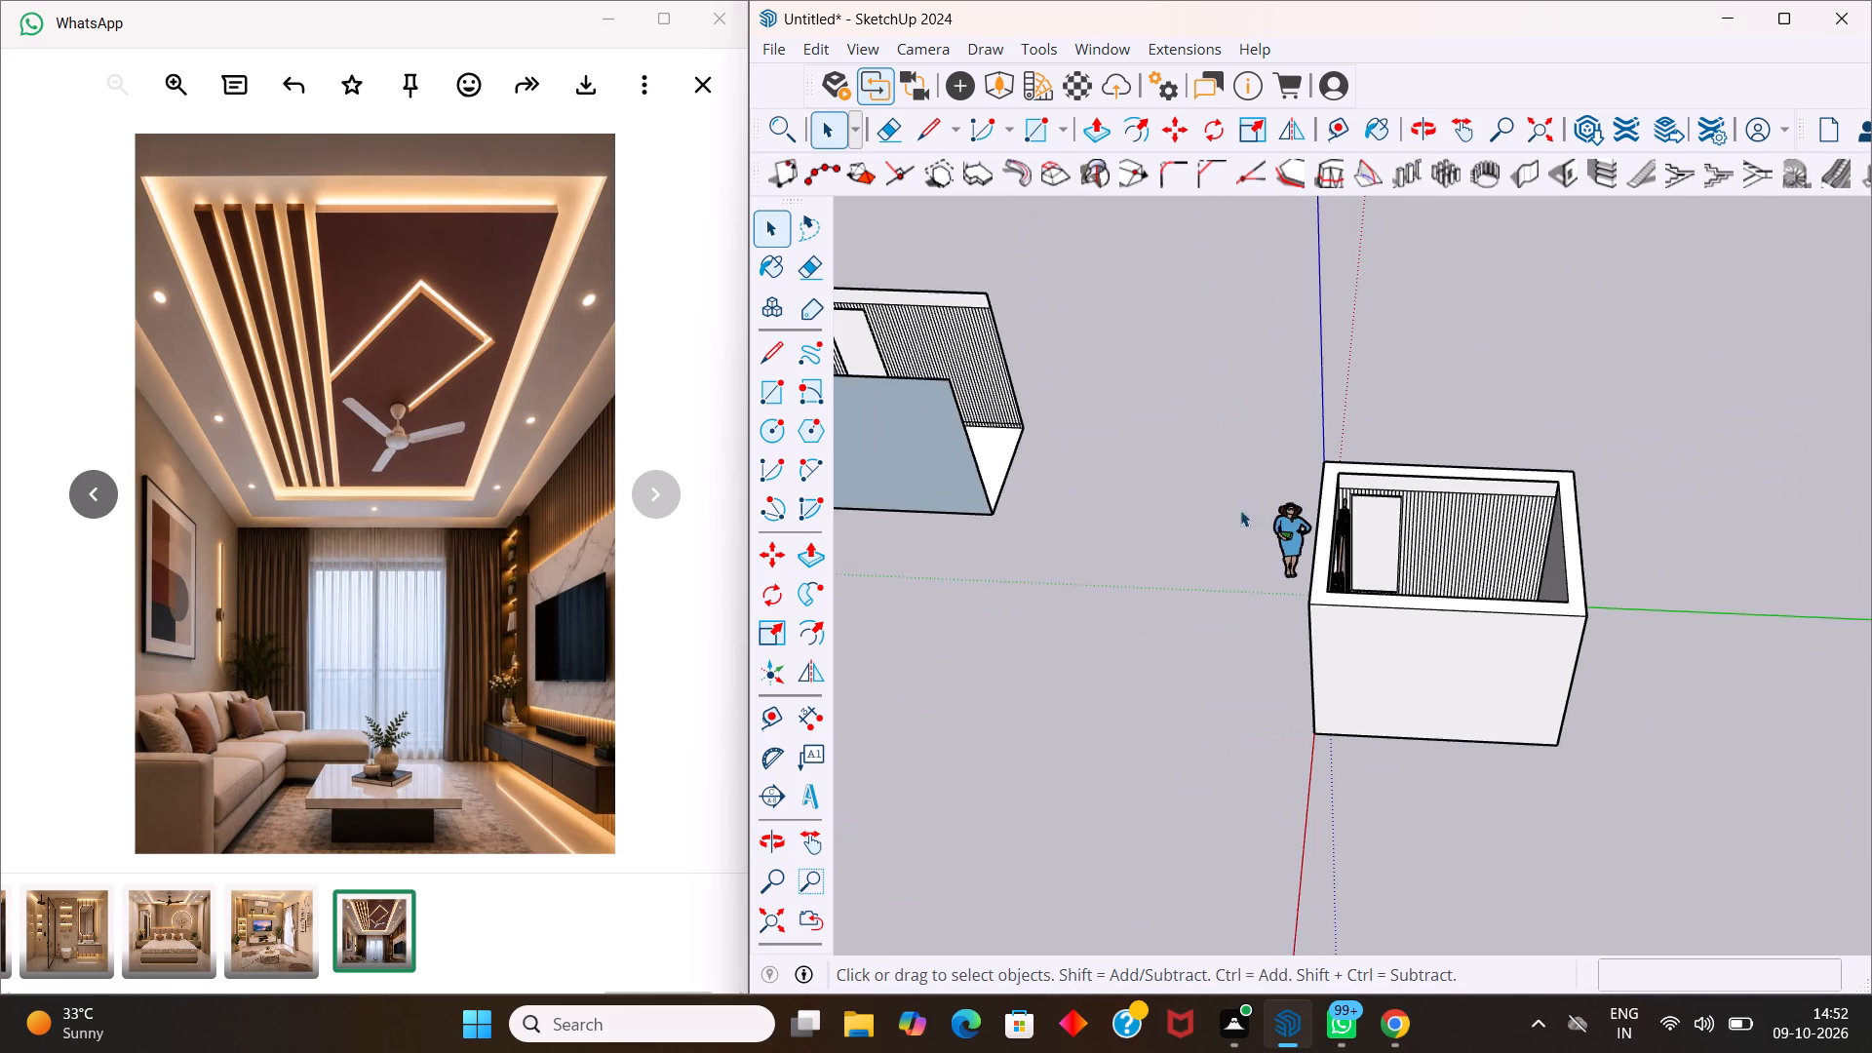
scroll(791, 216, "up", 1)
scroll(862, 266, "up", 14)
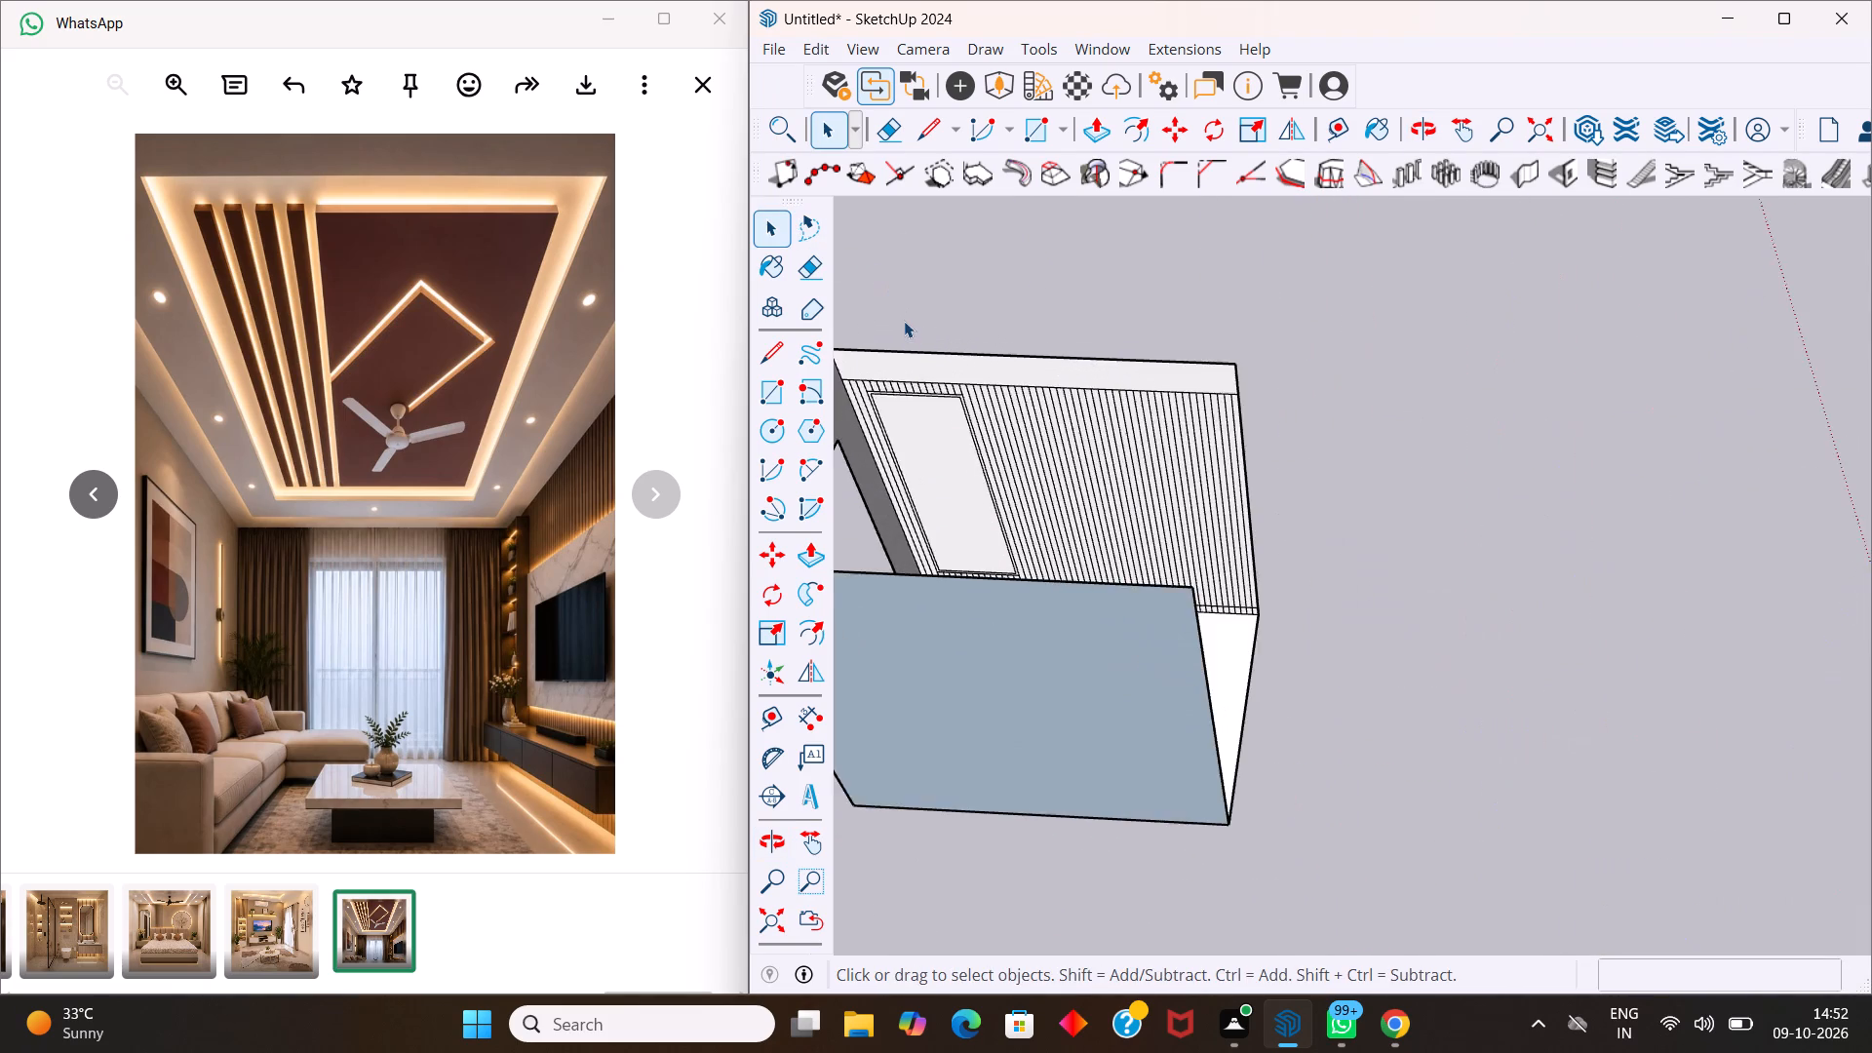
scroll(904, 321, "up", 10)
scroll(956, 455, "down", 5)
scroll(948, 560, "down", 4)
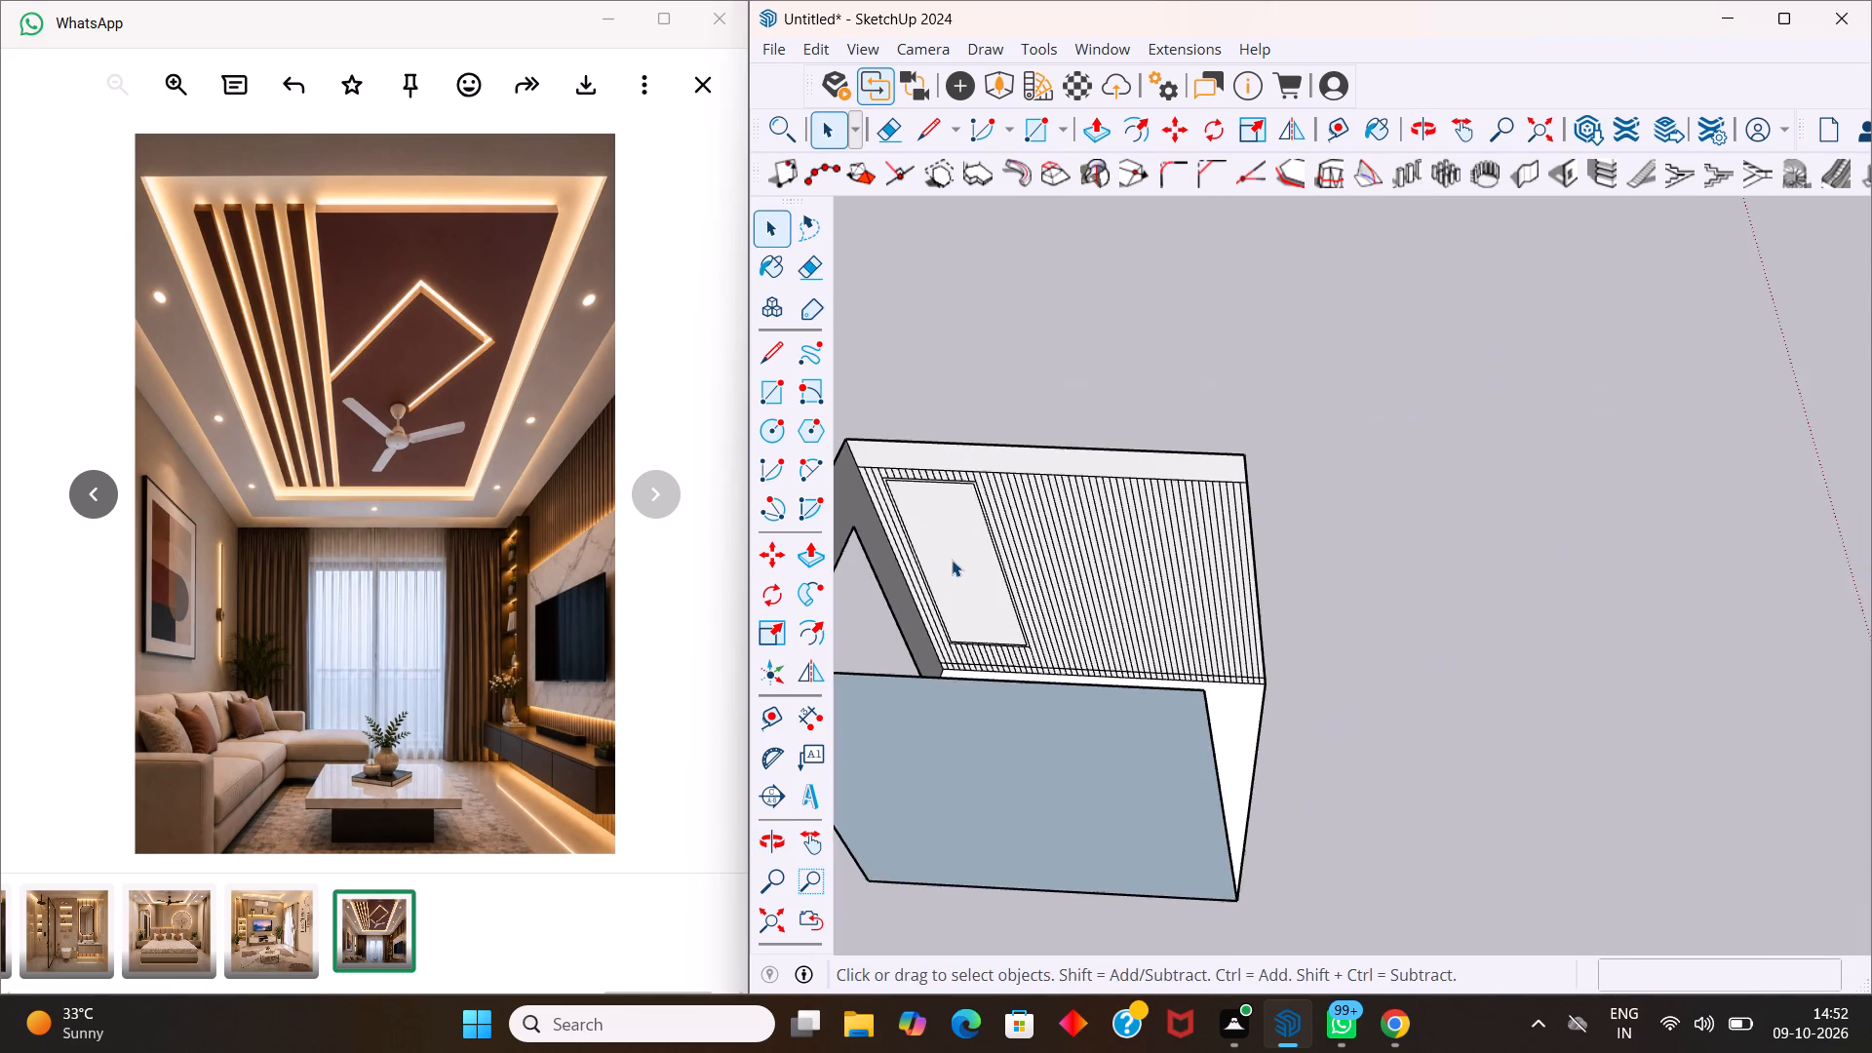
scroll(952, 560, "down", 6)
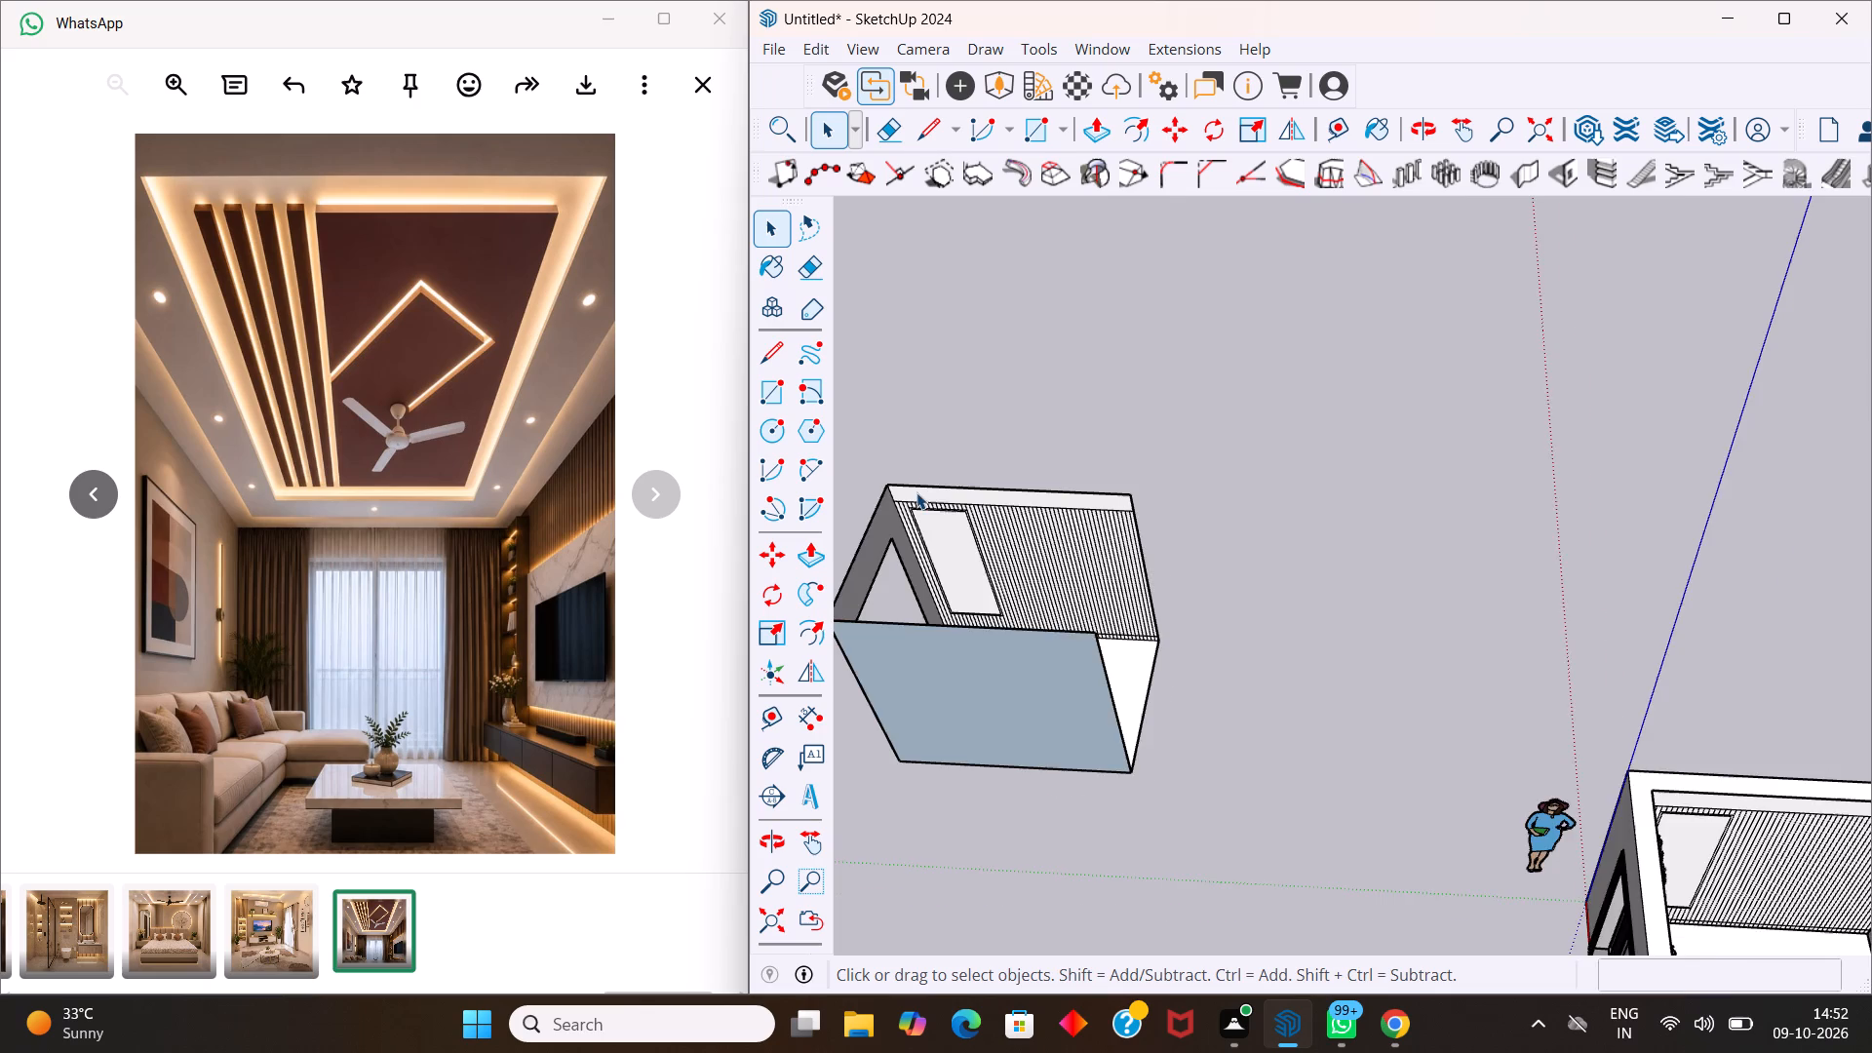
scroll(922, 480, "up", 15)
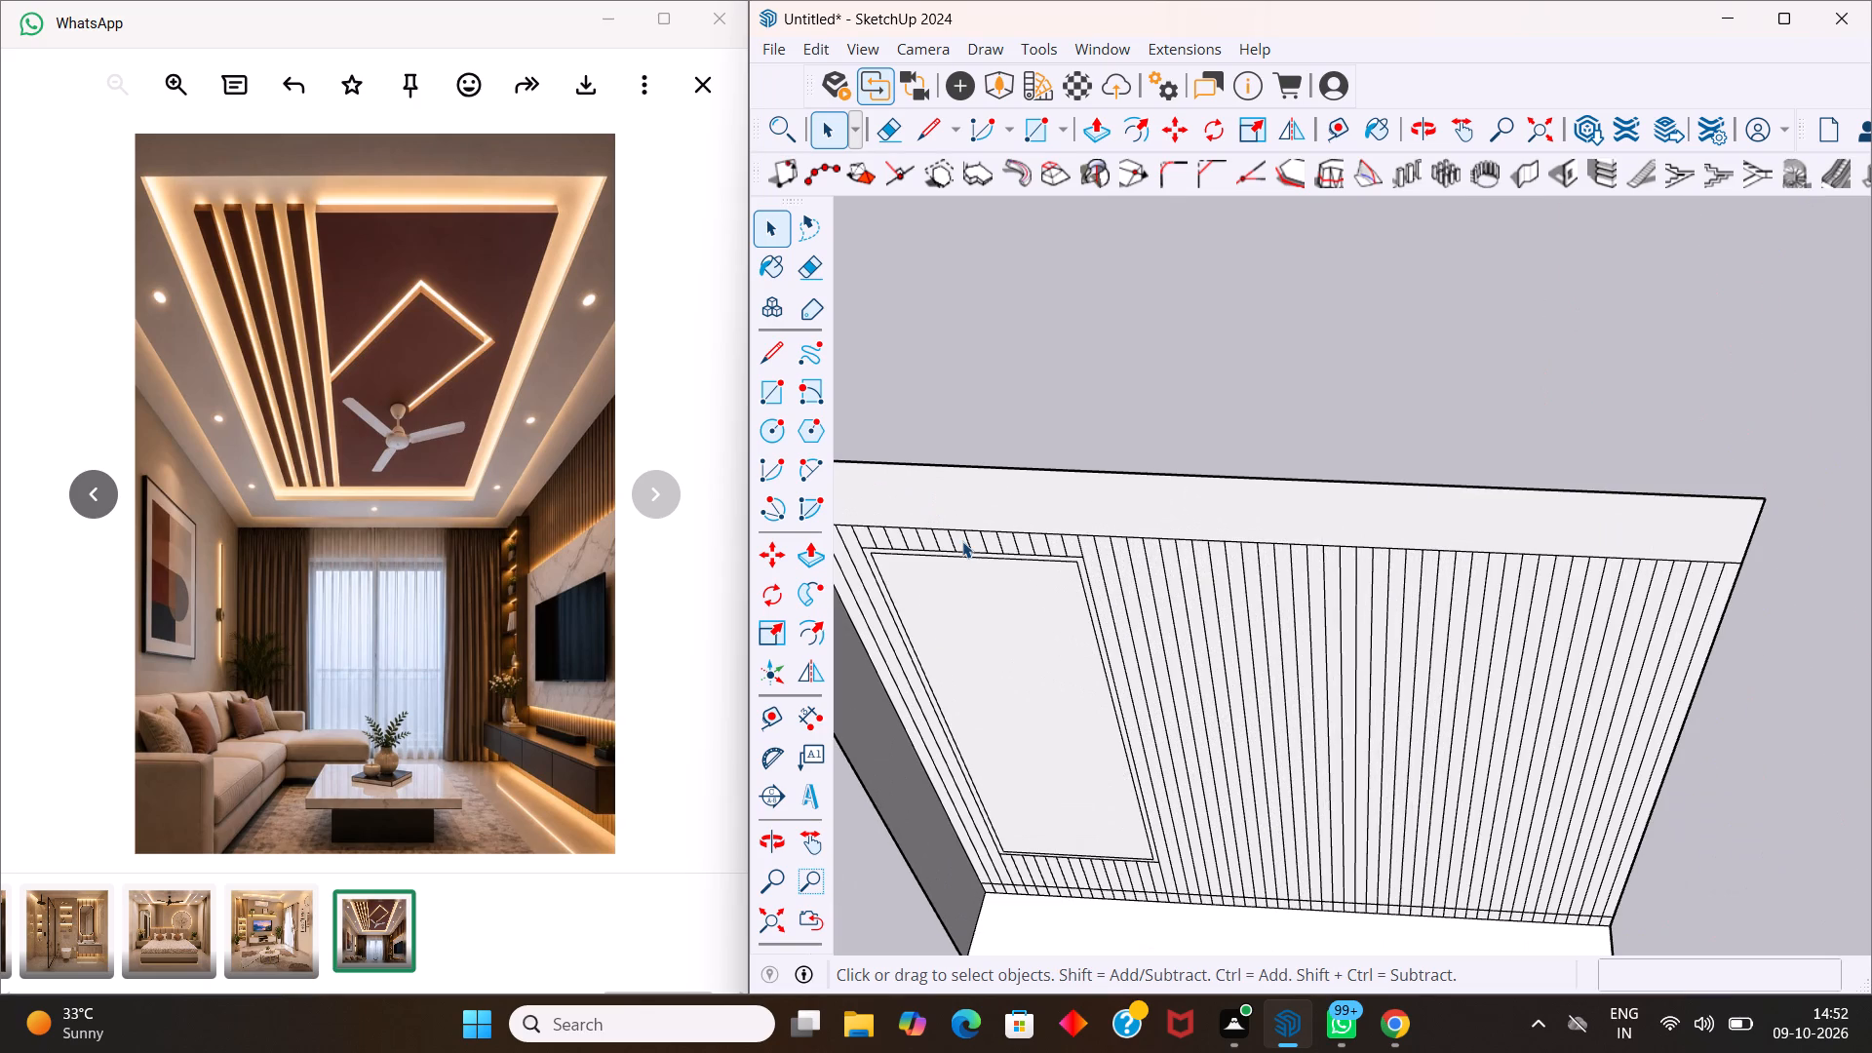
scroll(962, 540, "up", 1)
scroll(932, 545, "down", 1)
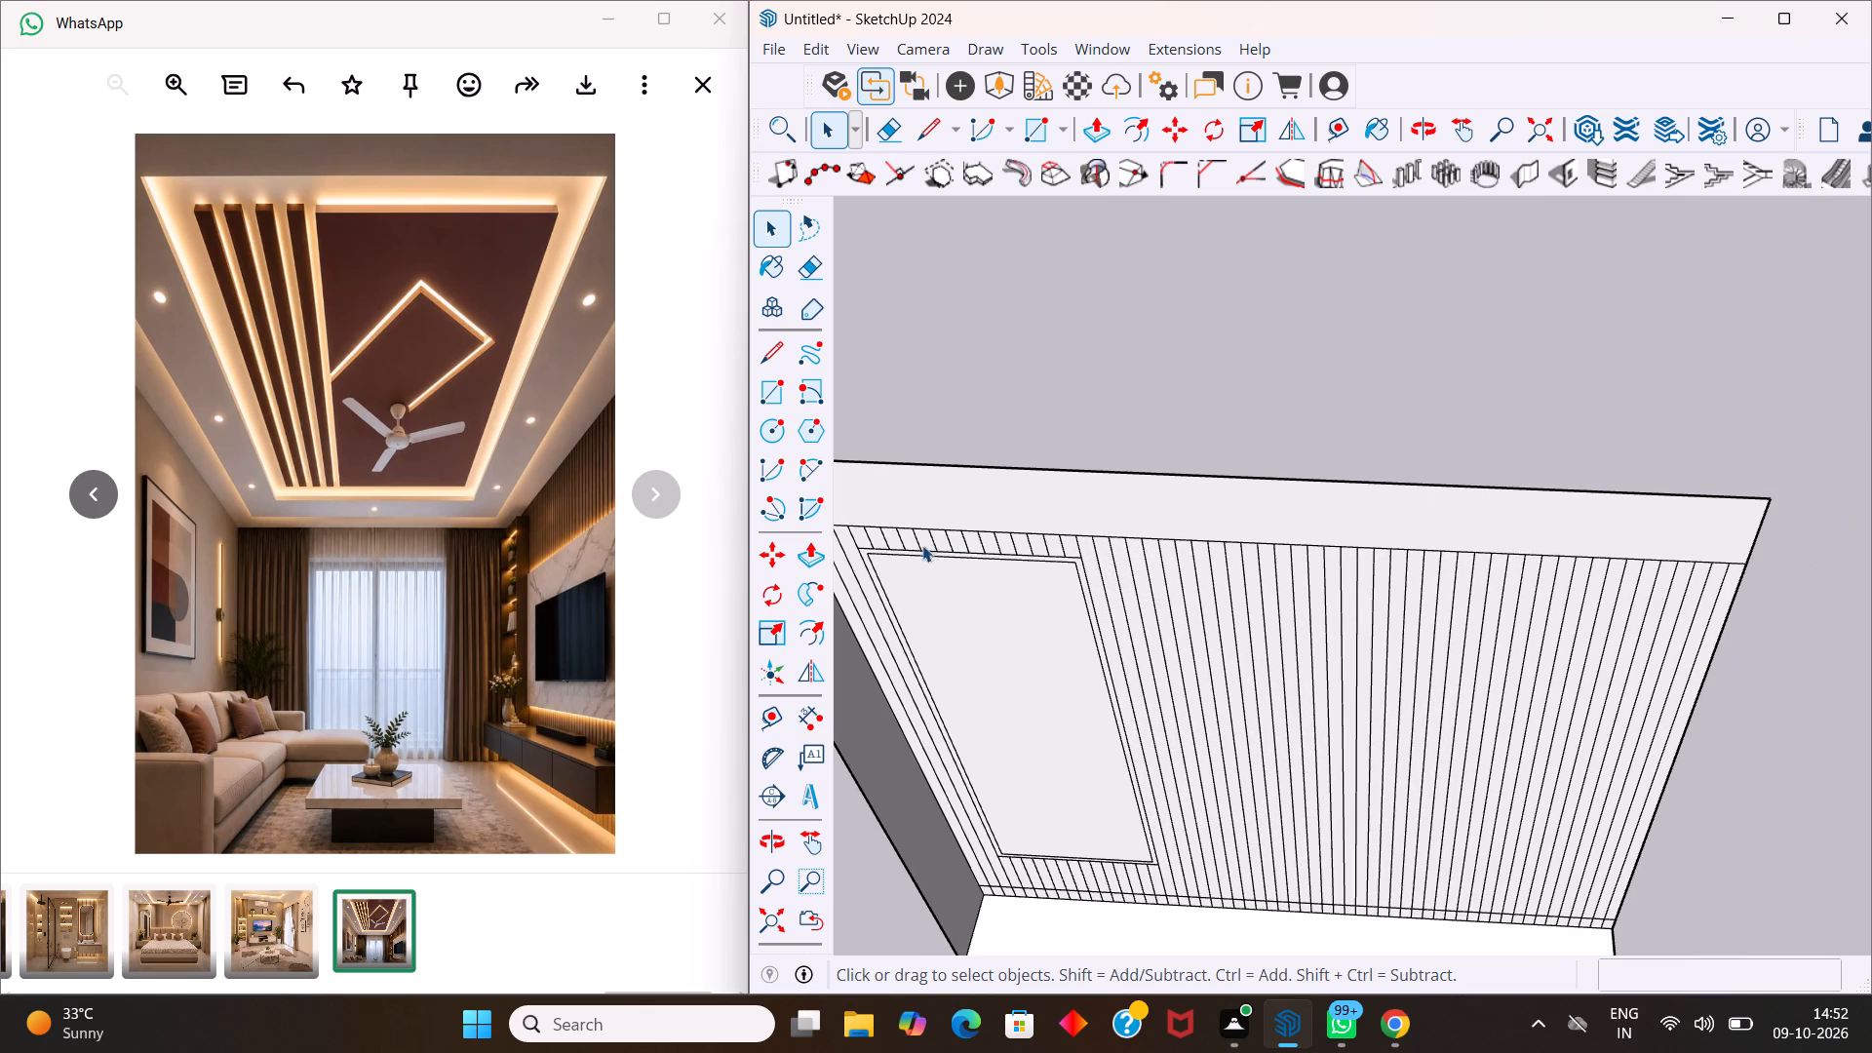
scroll(900, 543, "up", 2)
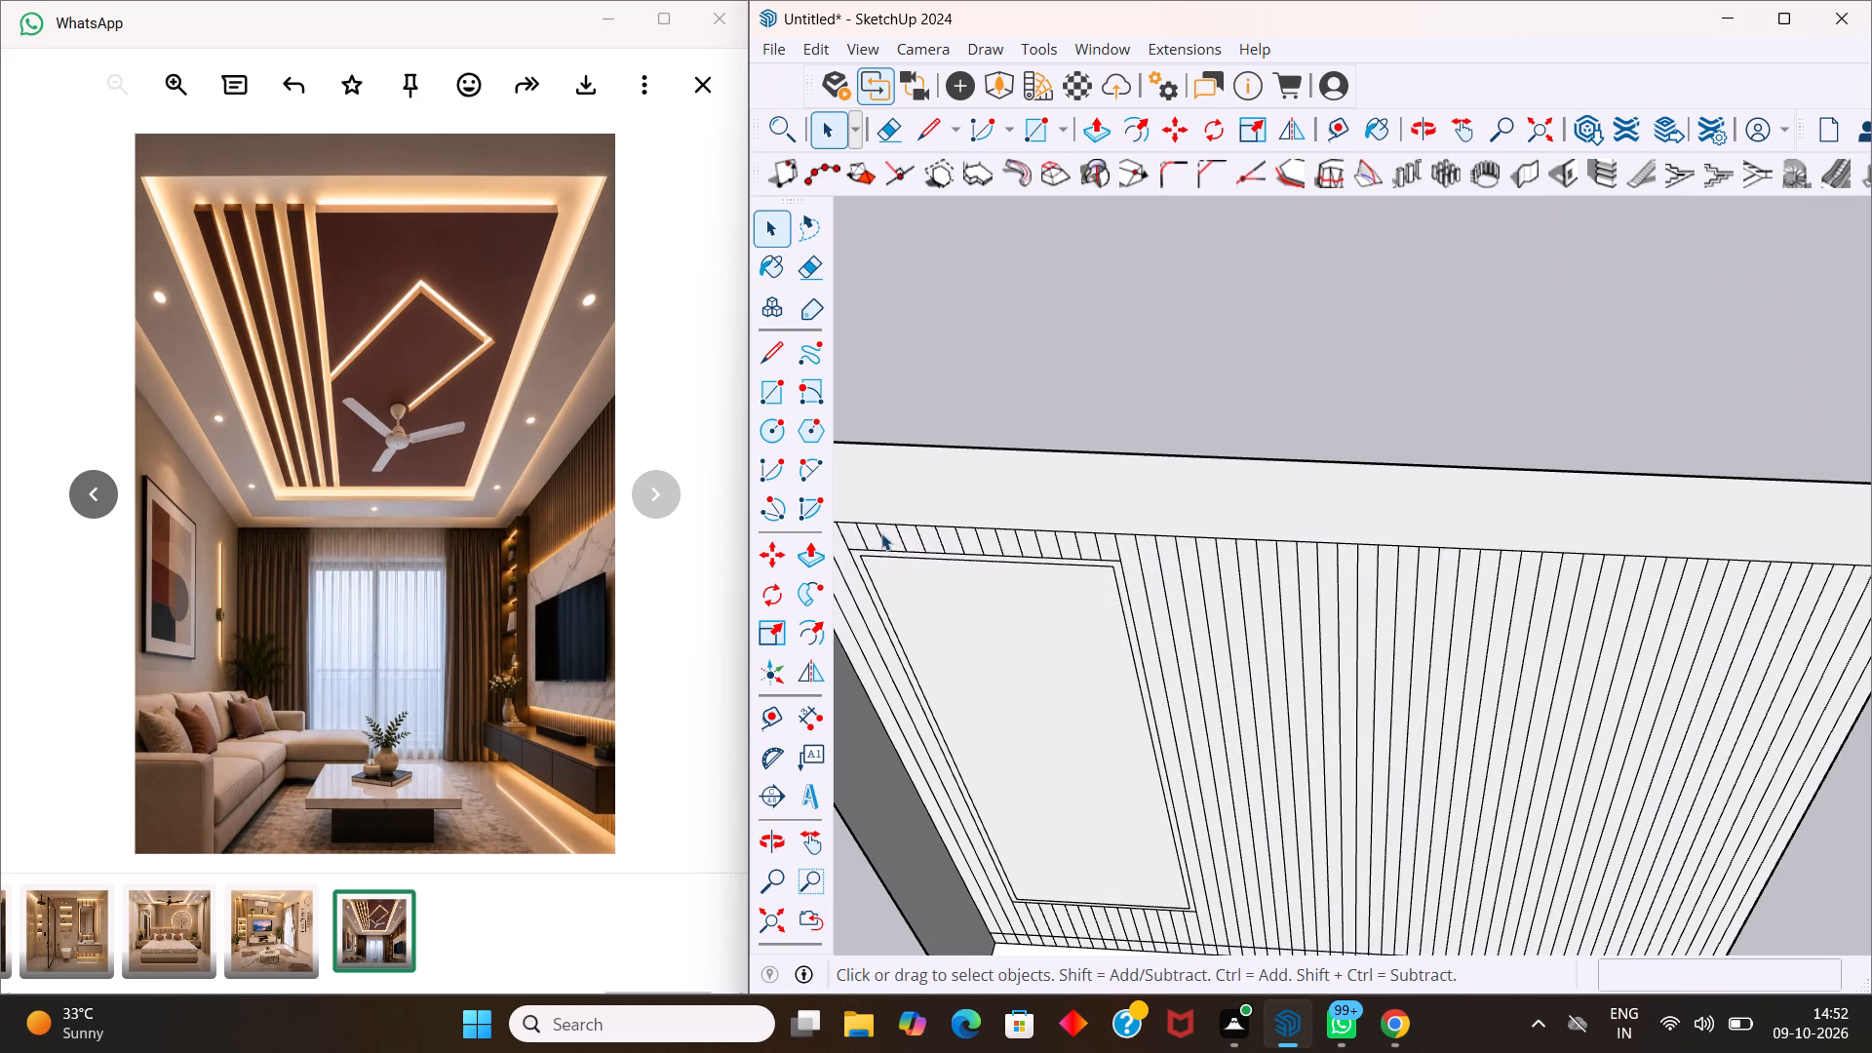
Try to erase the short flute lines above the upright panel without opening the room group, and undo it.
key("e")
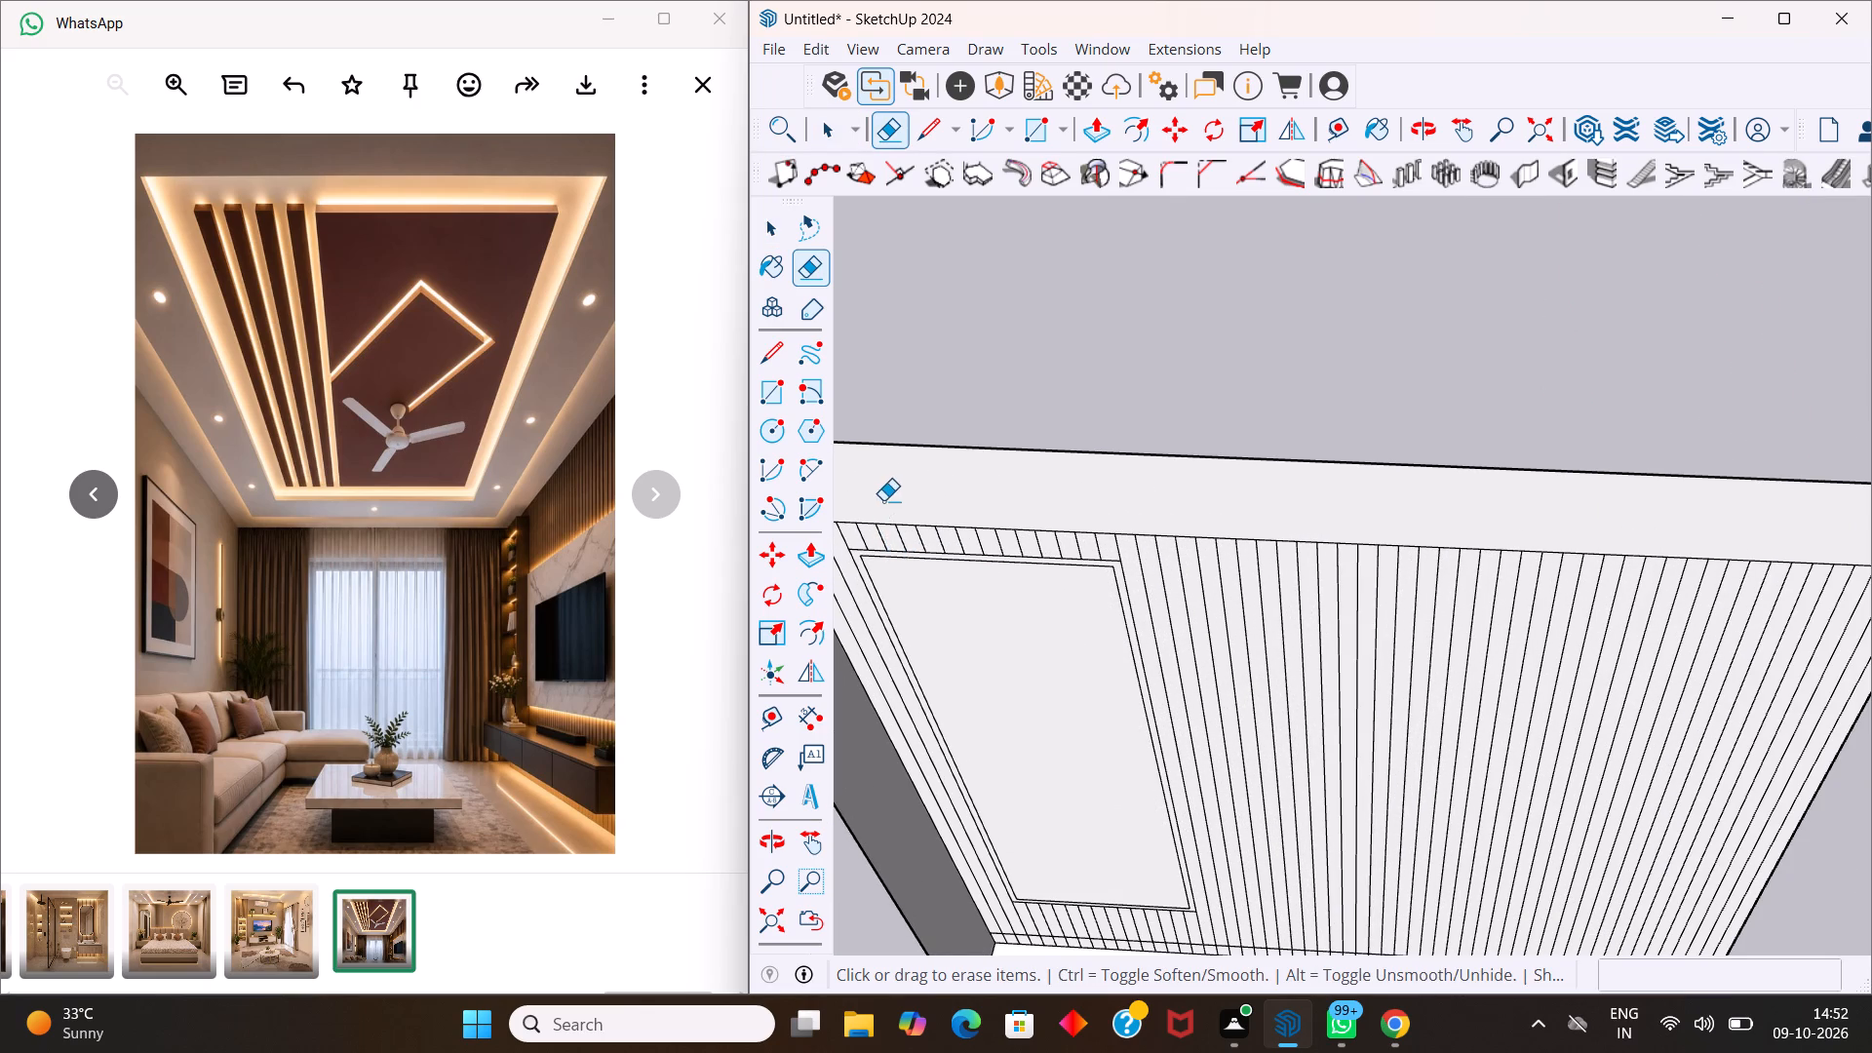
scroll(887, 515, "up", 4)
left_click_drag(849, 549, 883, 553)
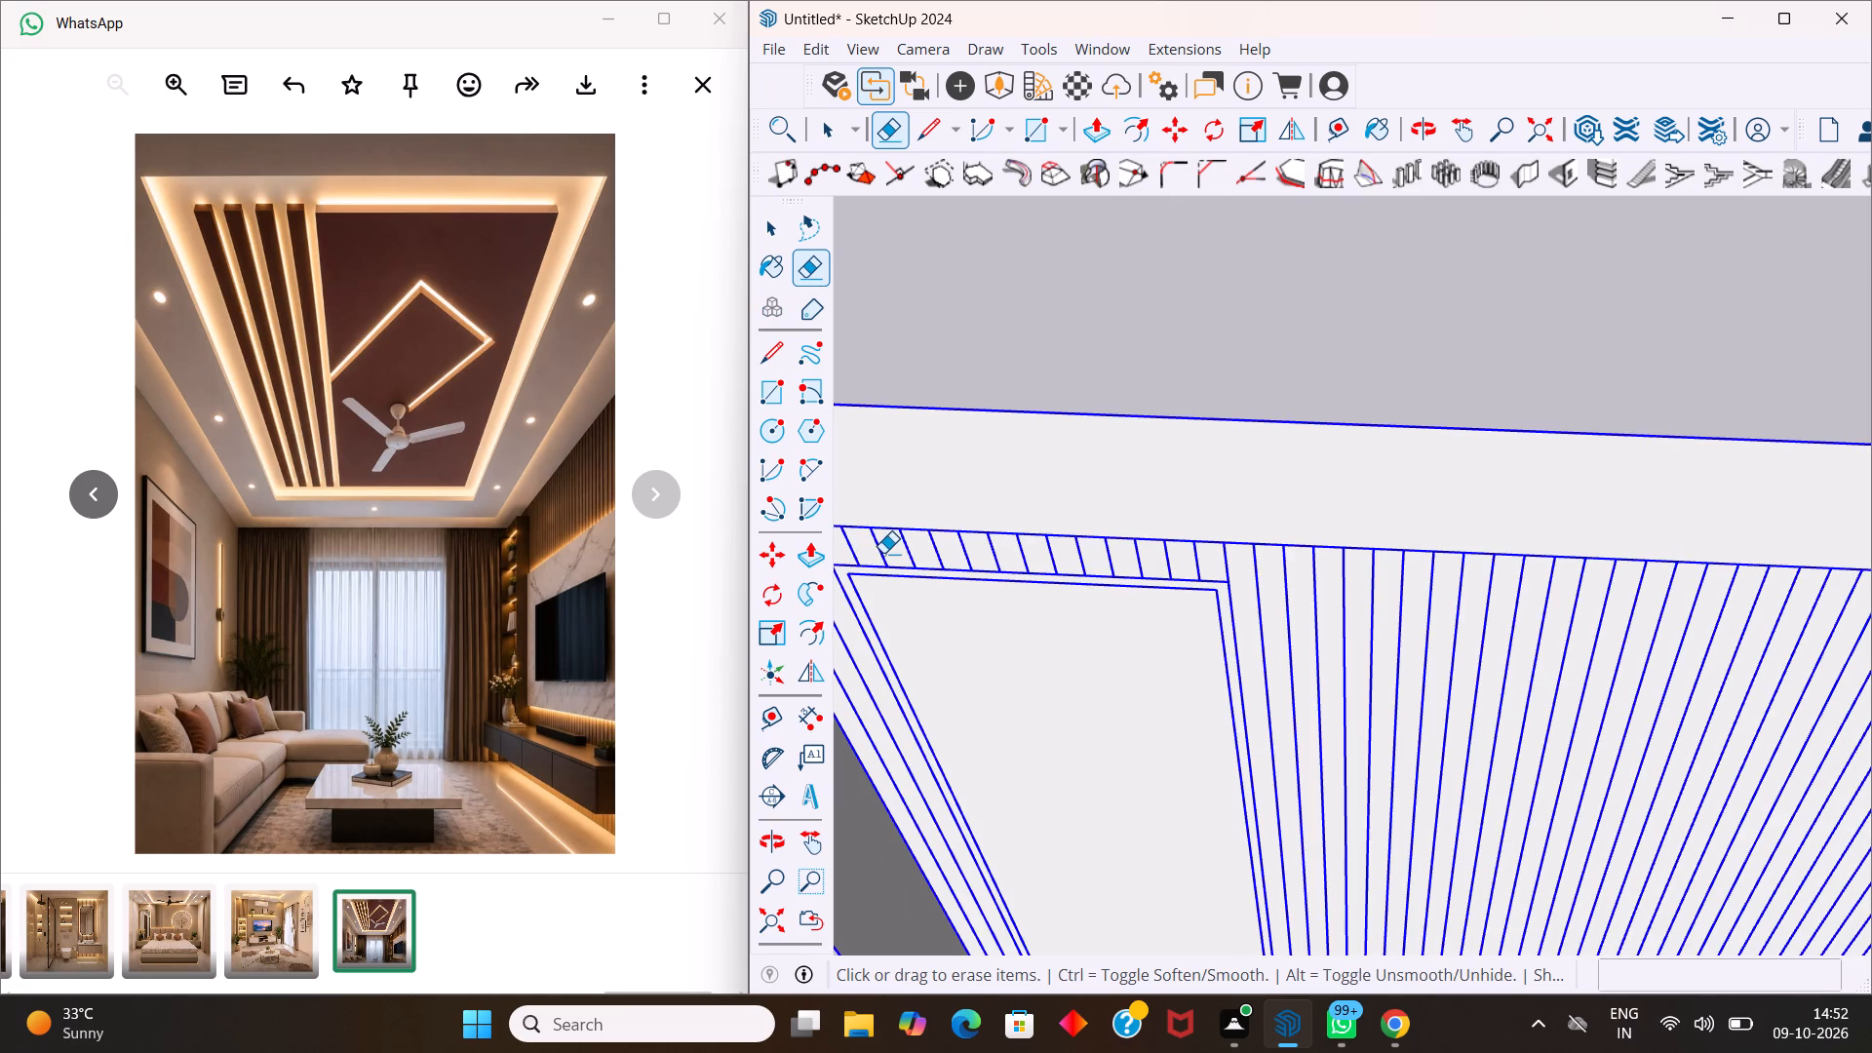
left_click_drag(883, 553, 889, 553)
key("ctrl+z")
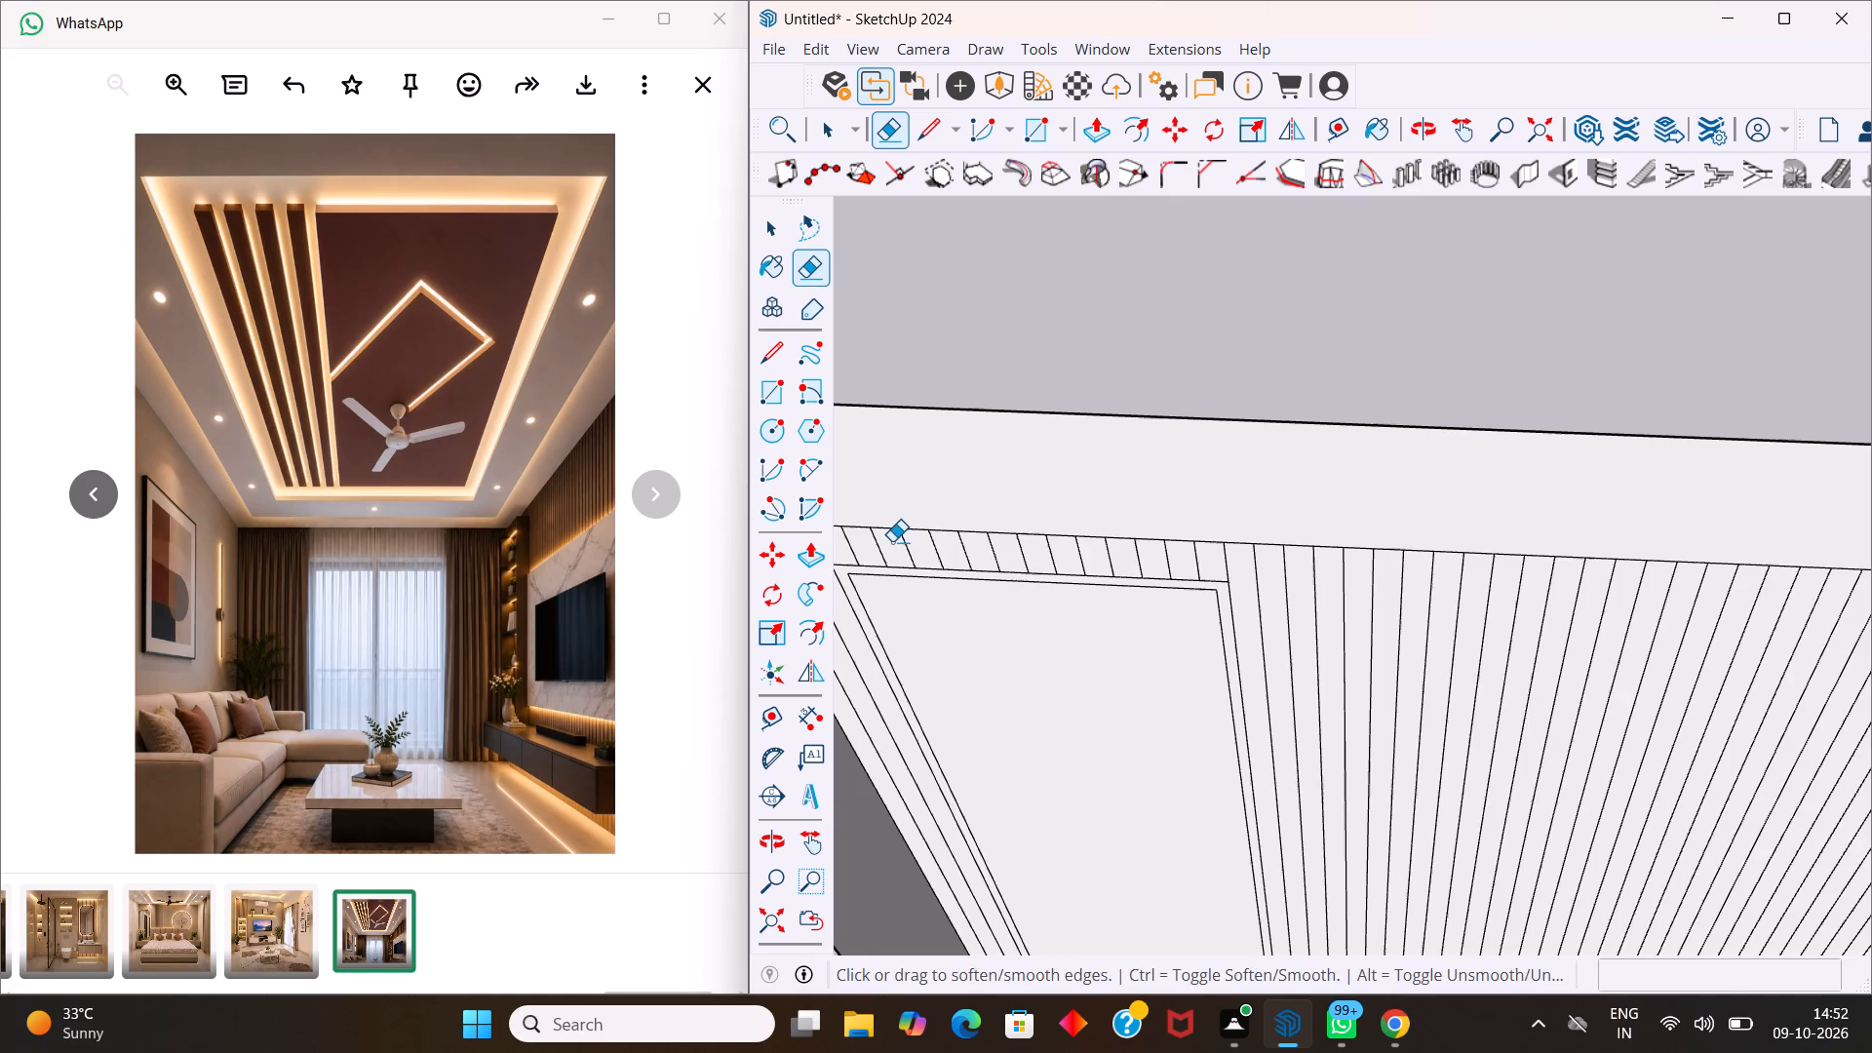
Open the room group for editing and erase the short flute lines between the upright panel and the fluted area's upper edge.
key("space")
double_click(951, 495)
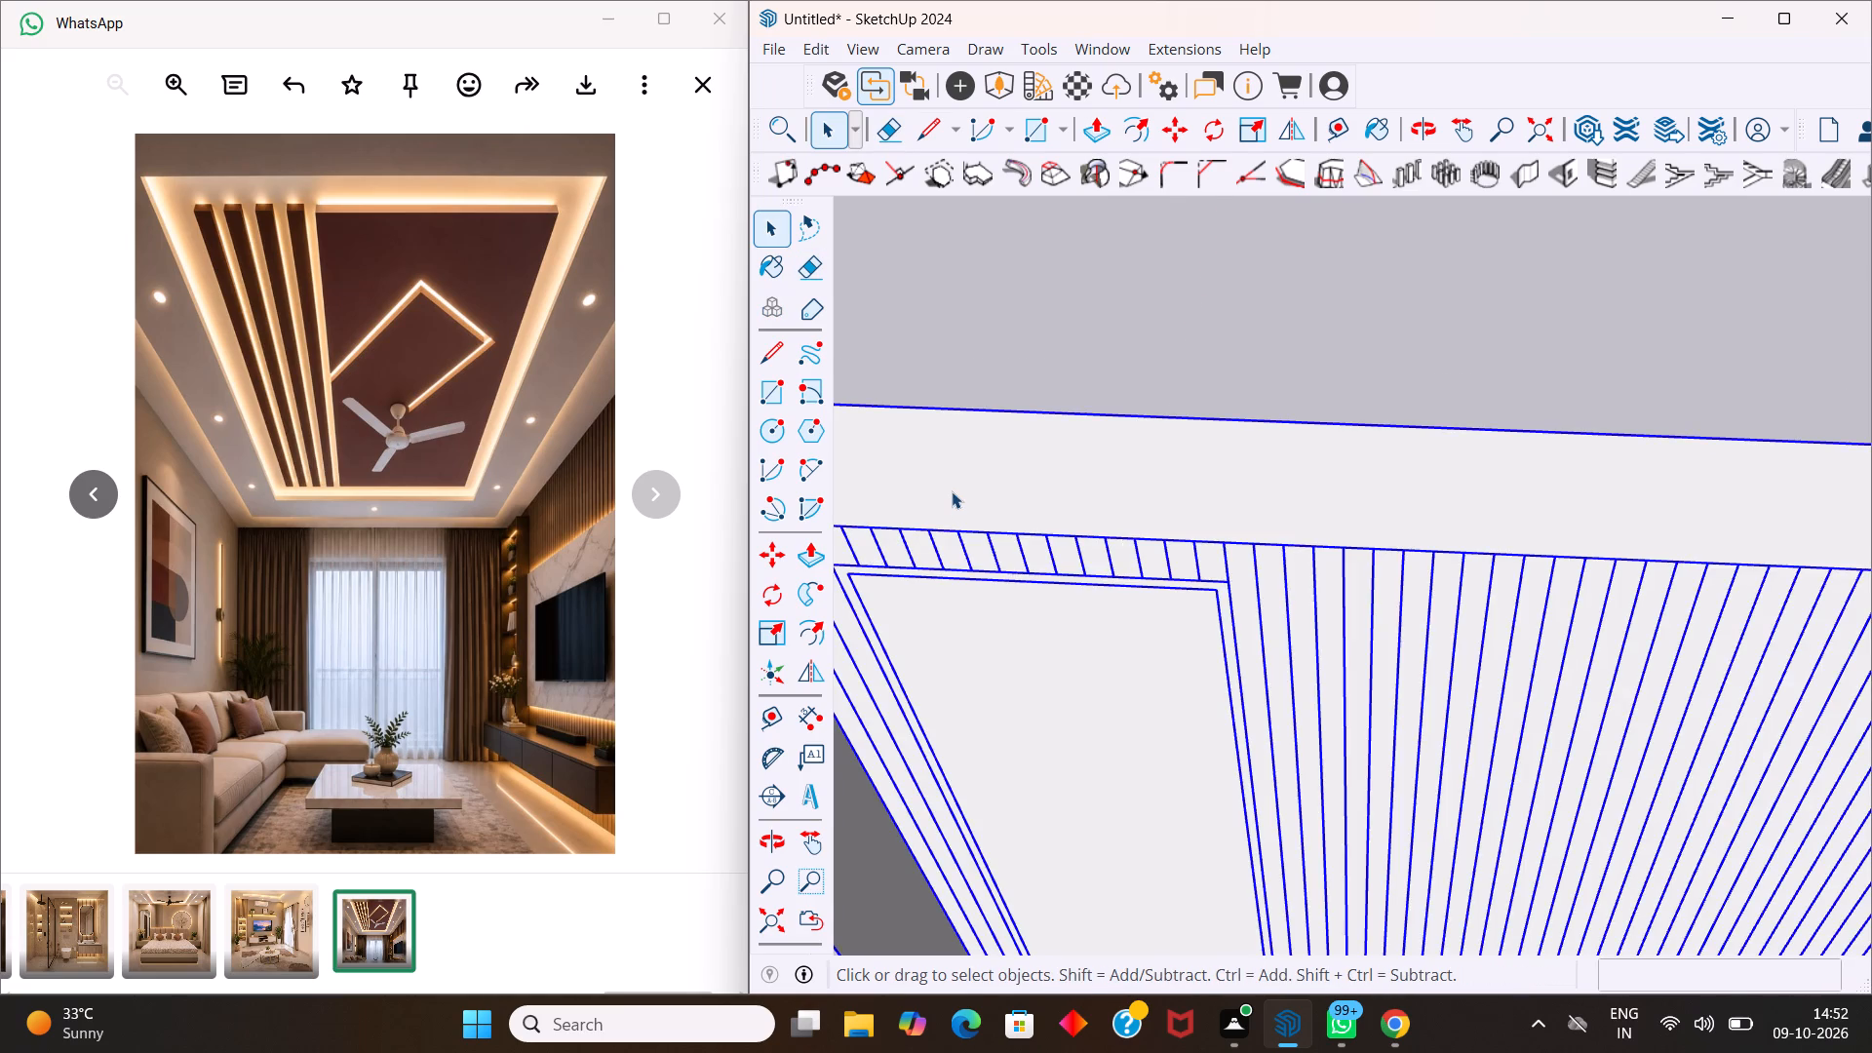
double_click(952, 491)
left_click(1040, 330)
double_click(1044, 437)
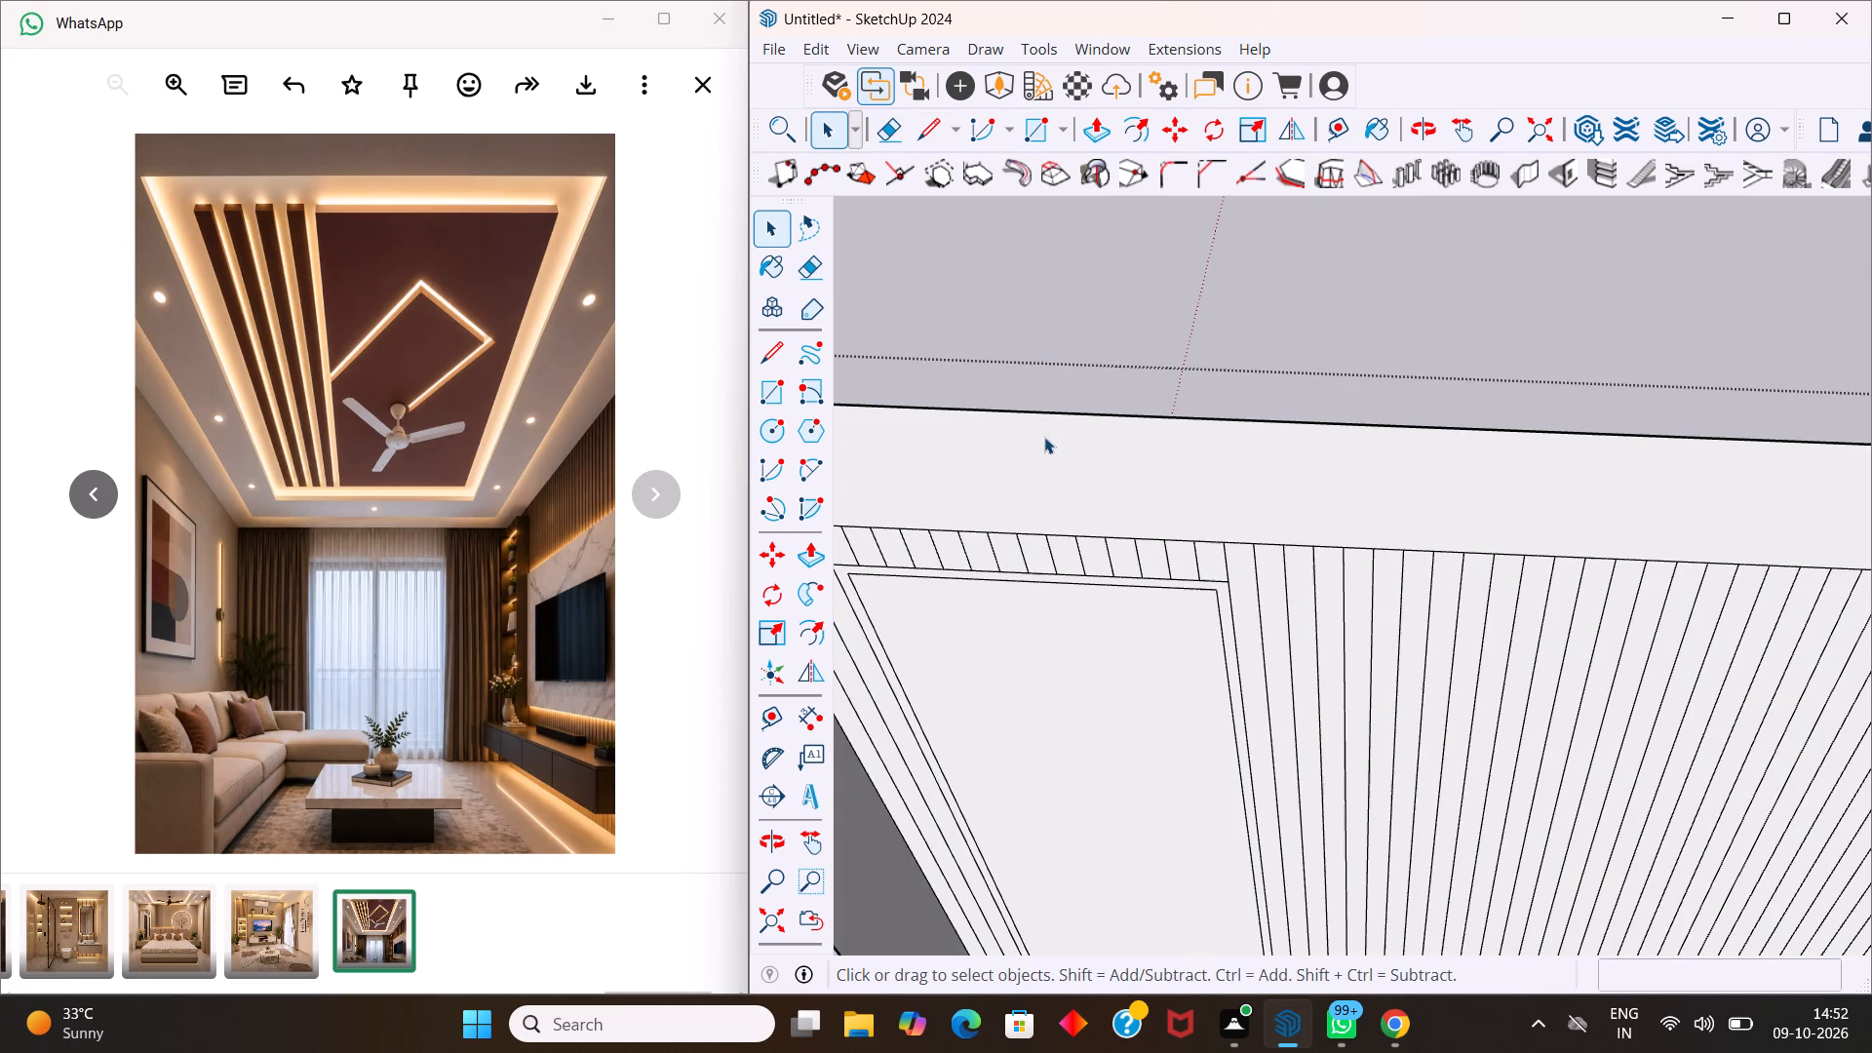
key("e")
scroll(988, 472, "down", 4)
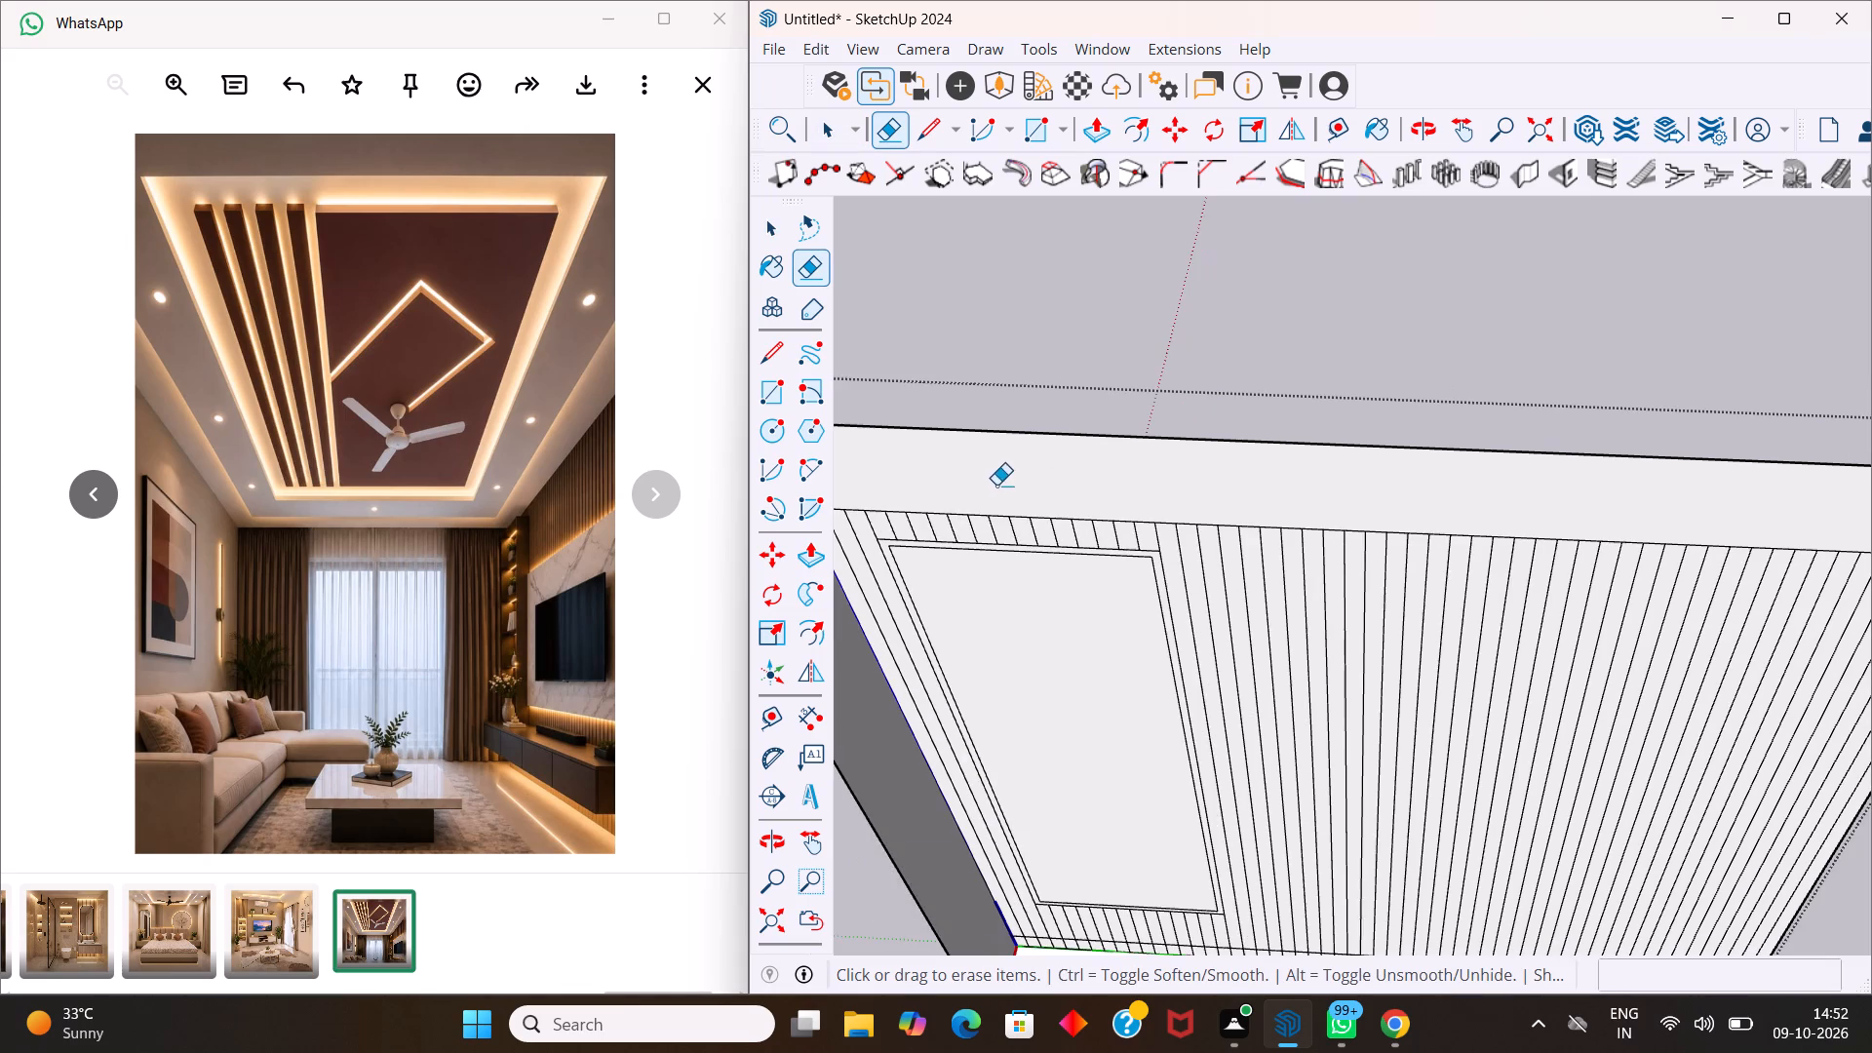
scroll(880, 527, "up", 5)
left_click_drag(888, 523, 990, 531)
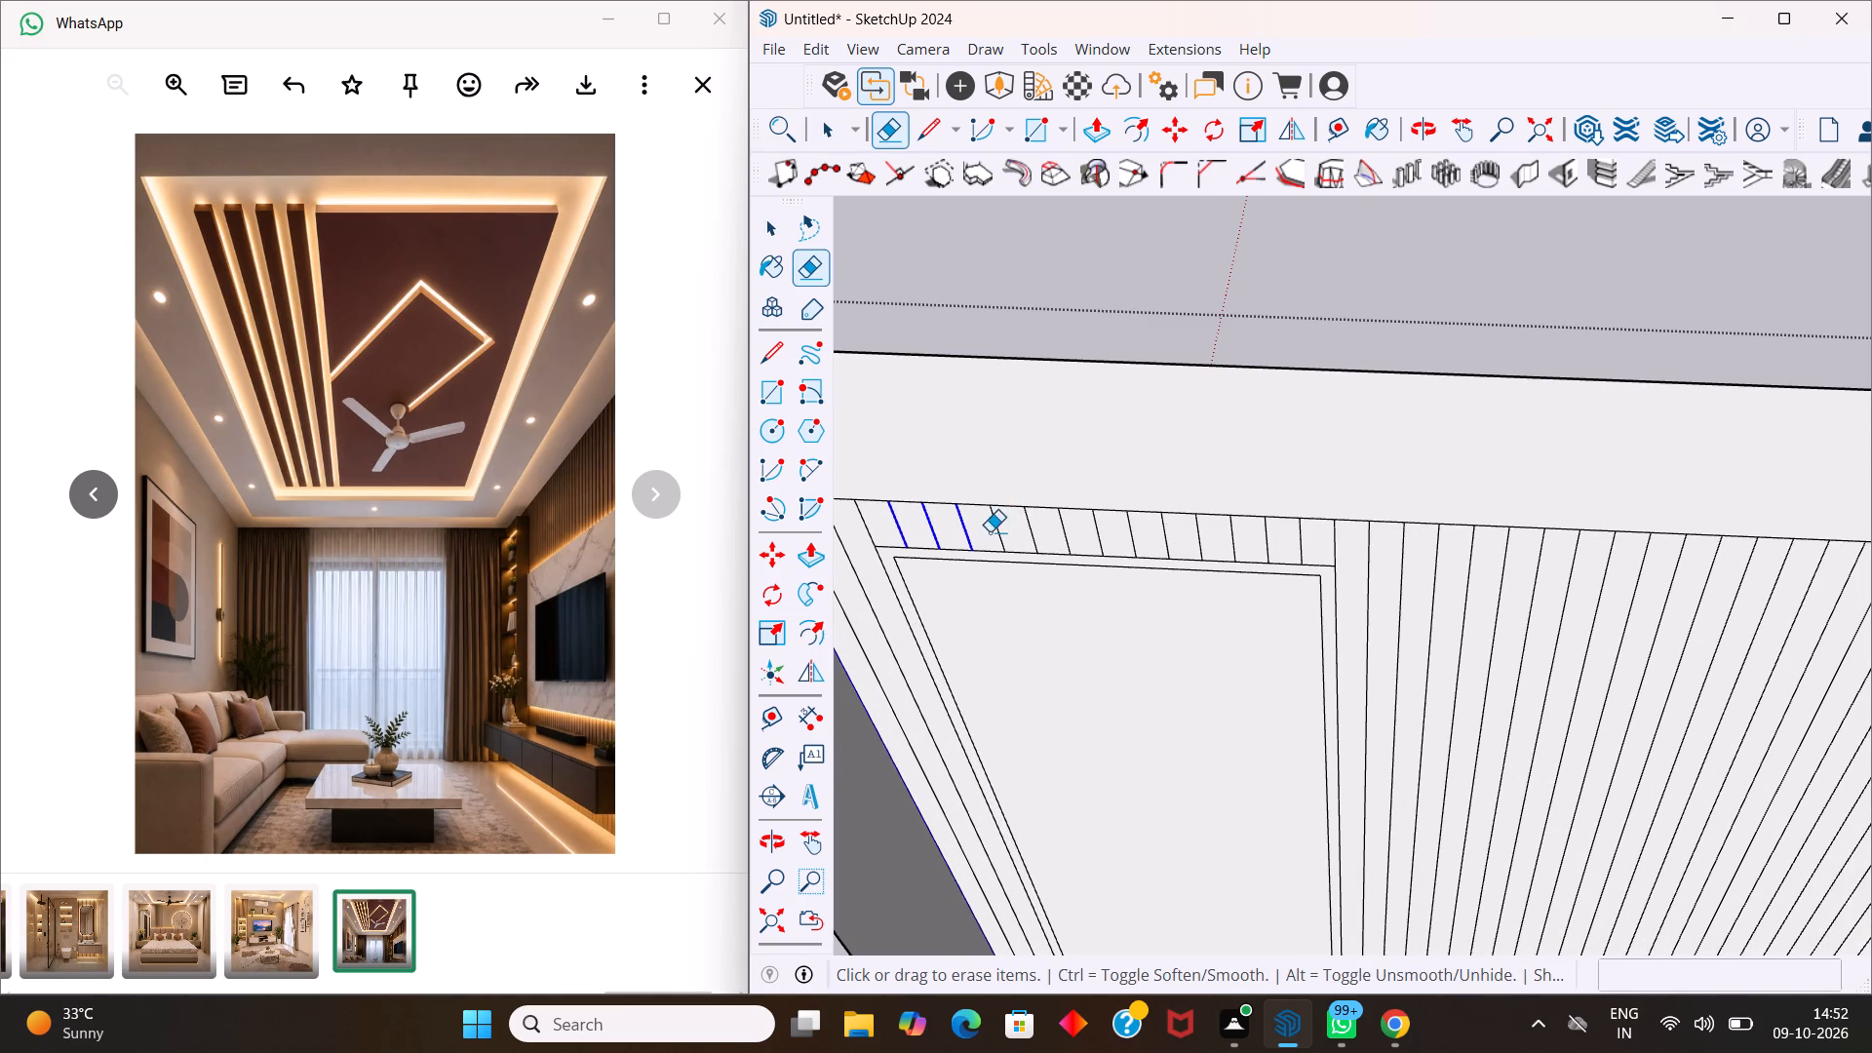
left_click_drag(990, 531, 1304, 538)
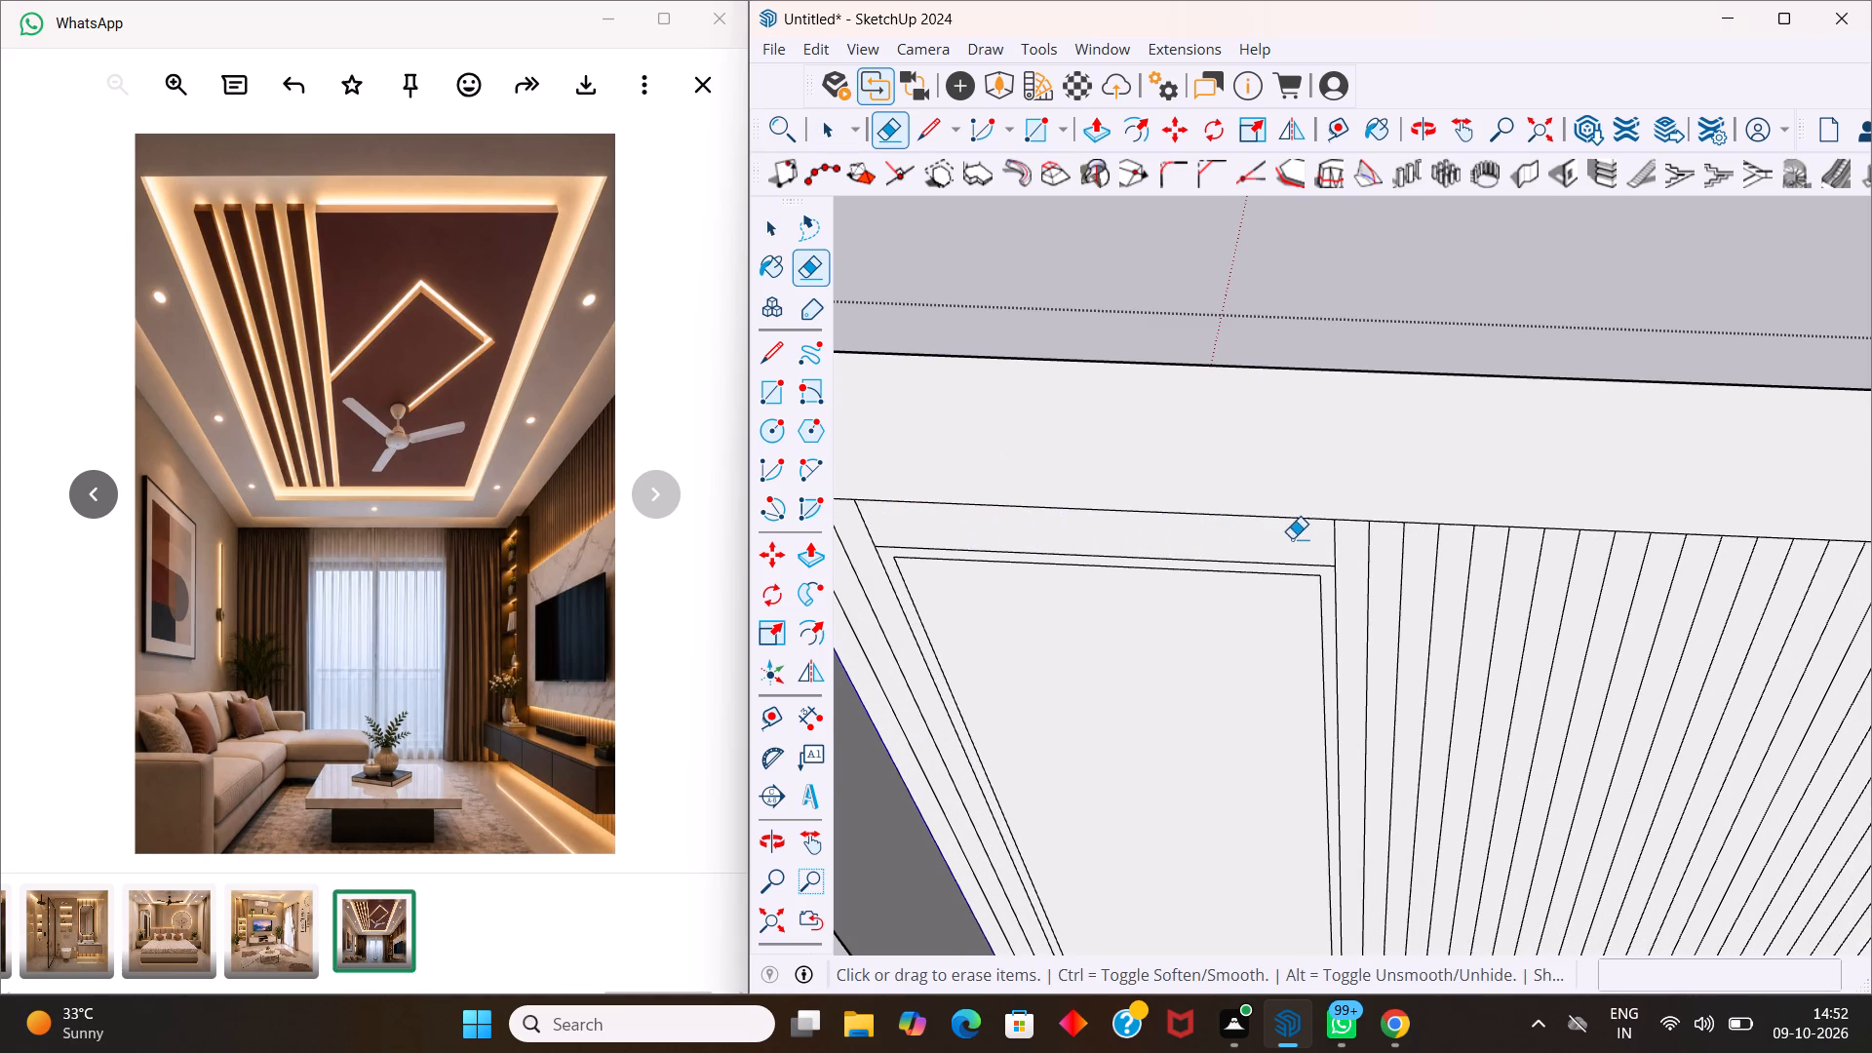
Erase the flute lines below the upright panel, down to the horizontal line just above the floor.
scroll(1278, 536, "down", 11)
scroll(1258, 834, "up", 11)
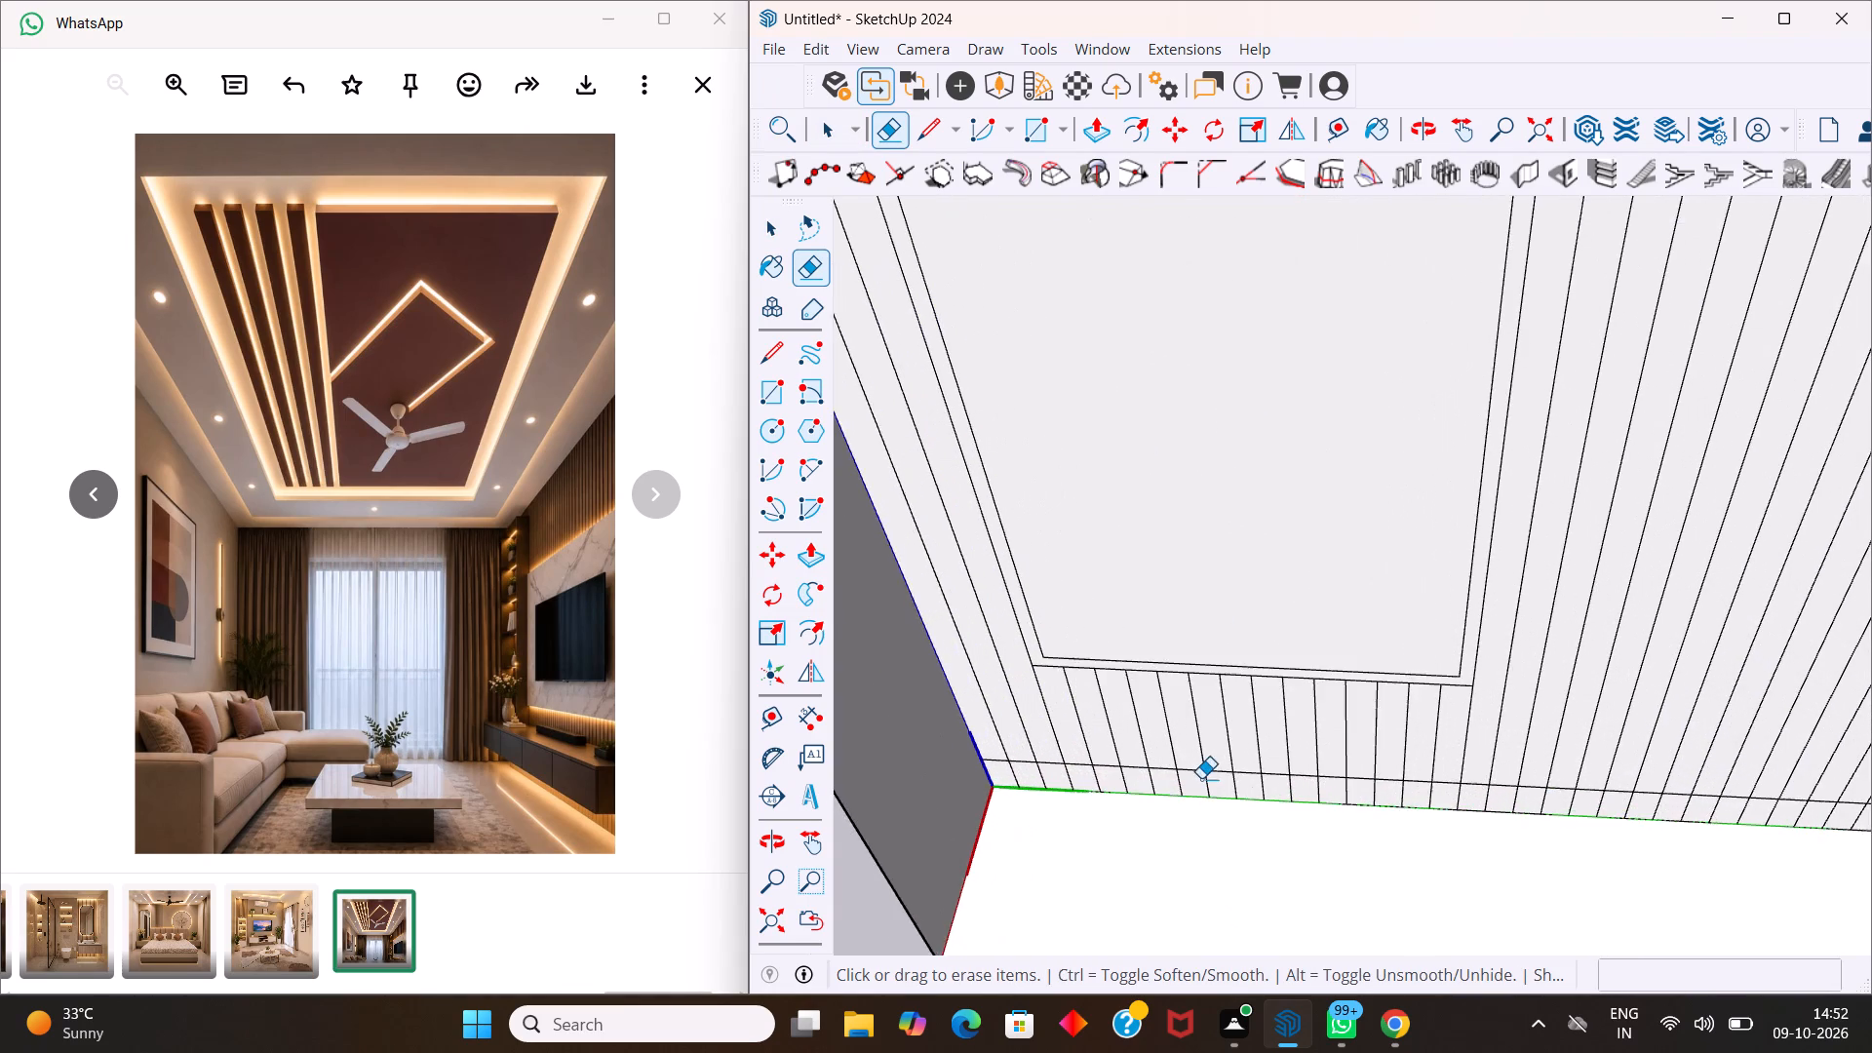
scroll(1201, 778, "up", 3)
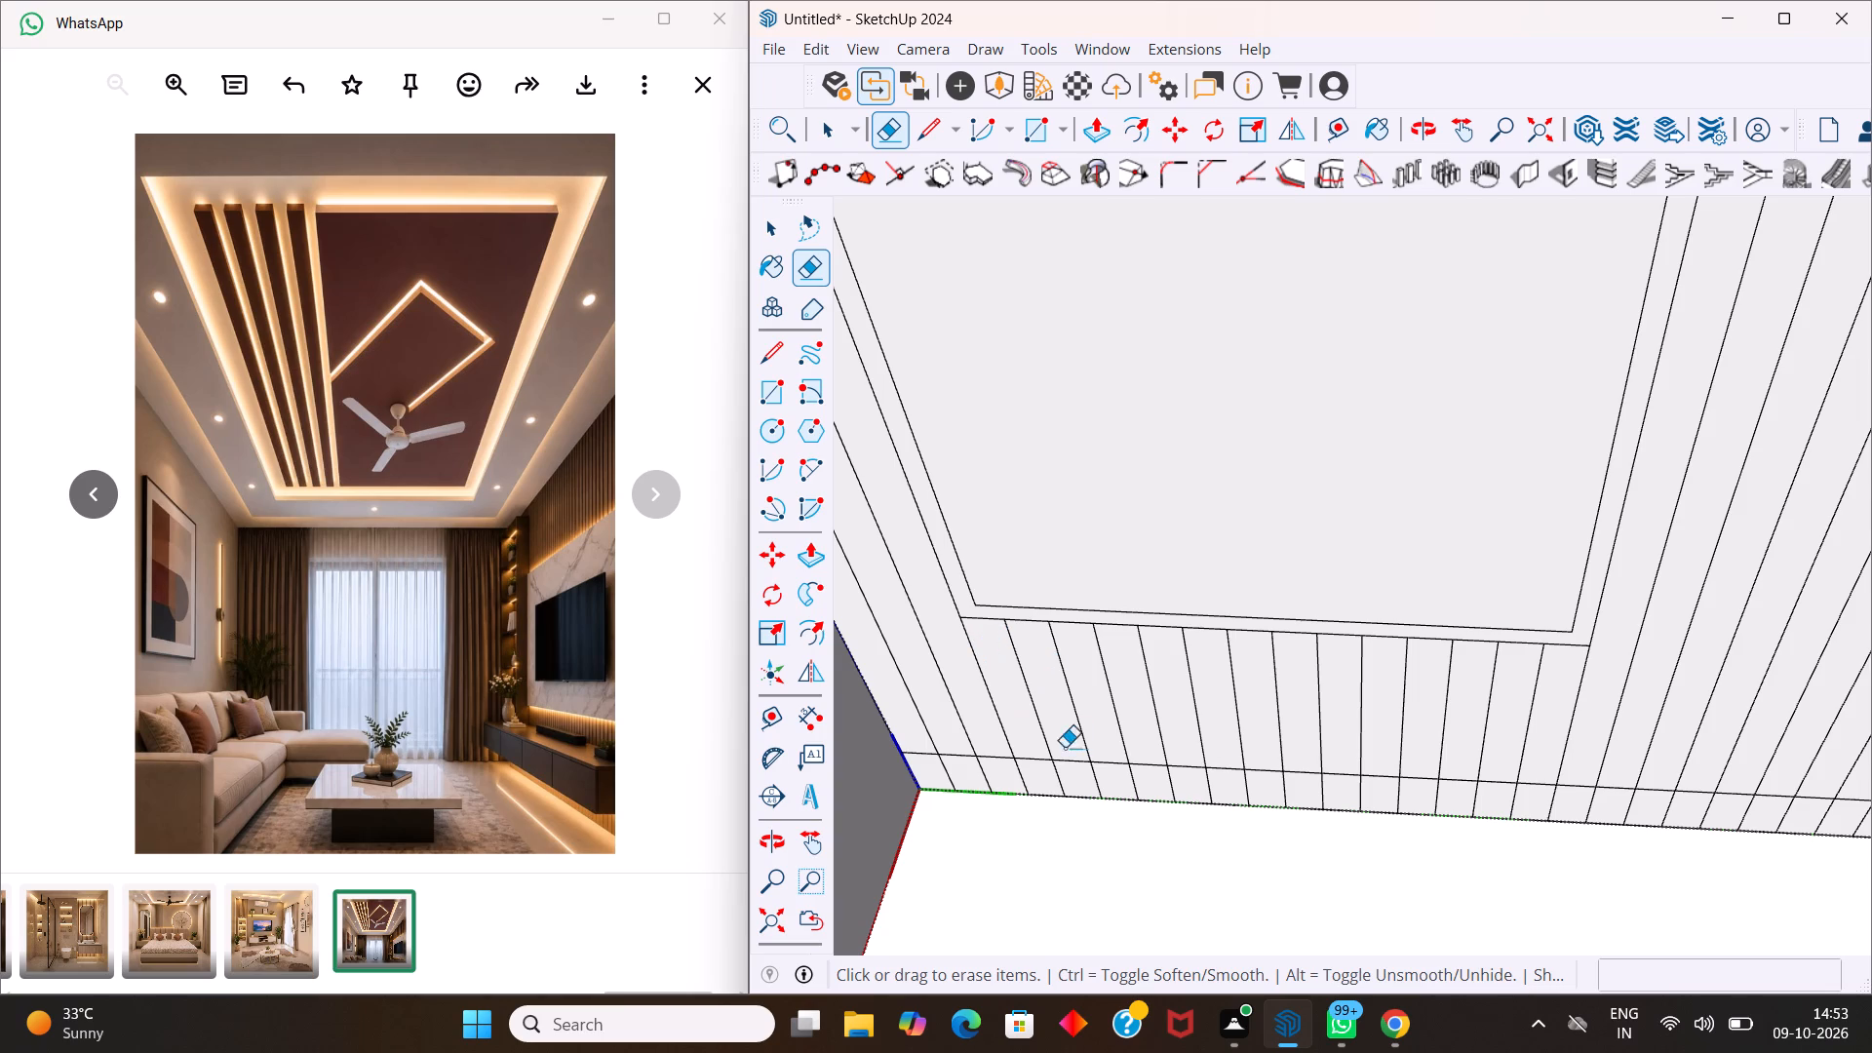
middle_click_drag(1068, 741, 1054, 639)
left_click_drag(1011, 647, 1177, 652)
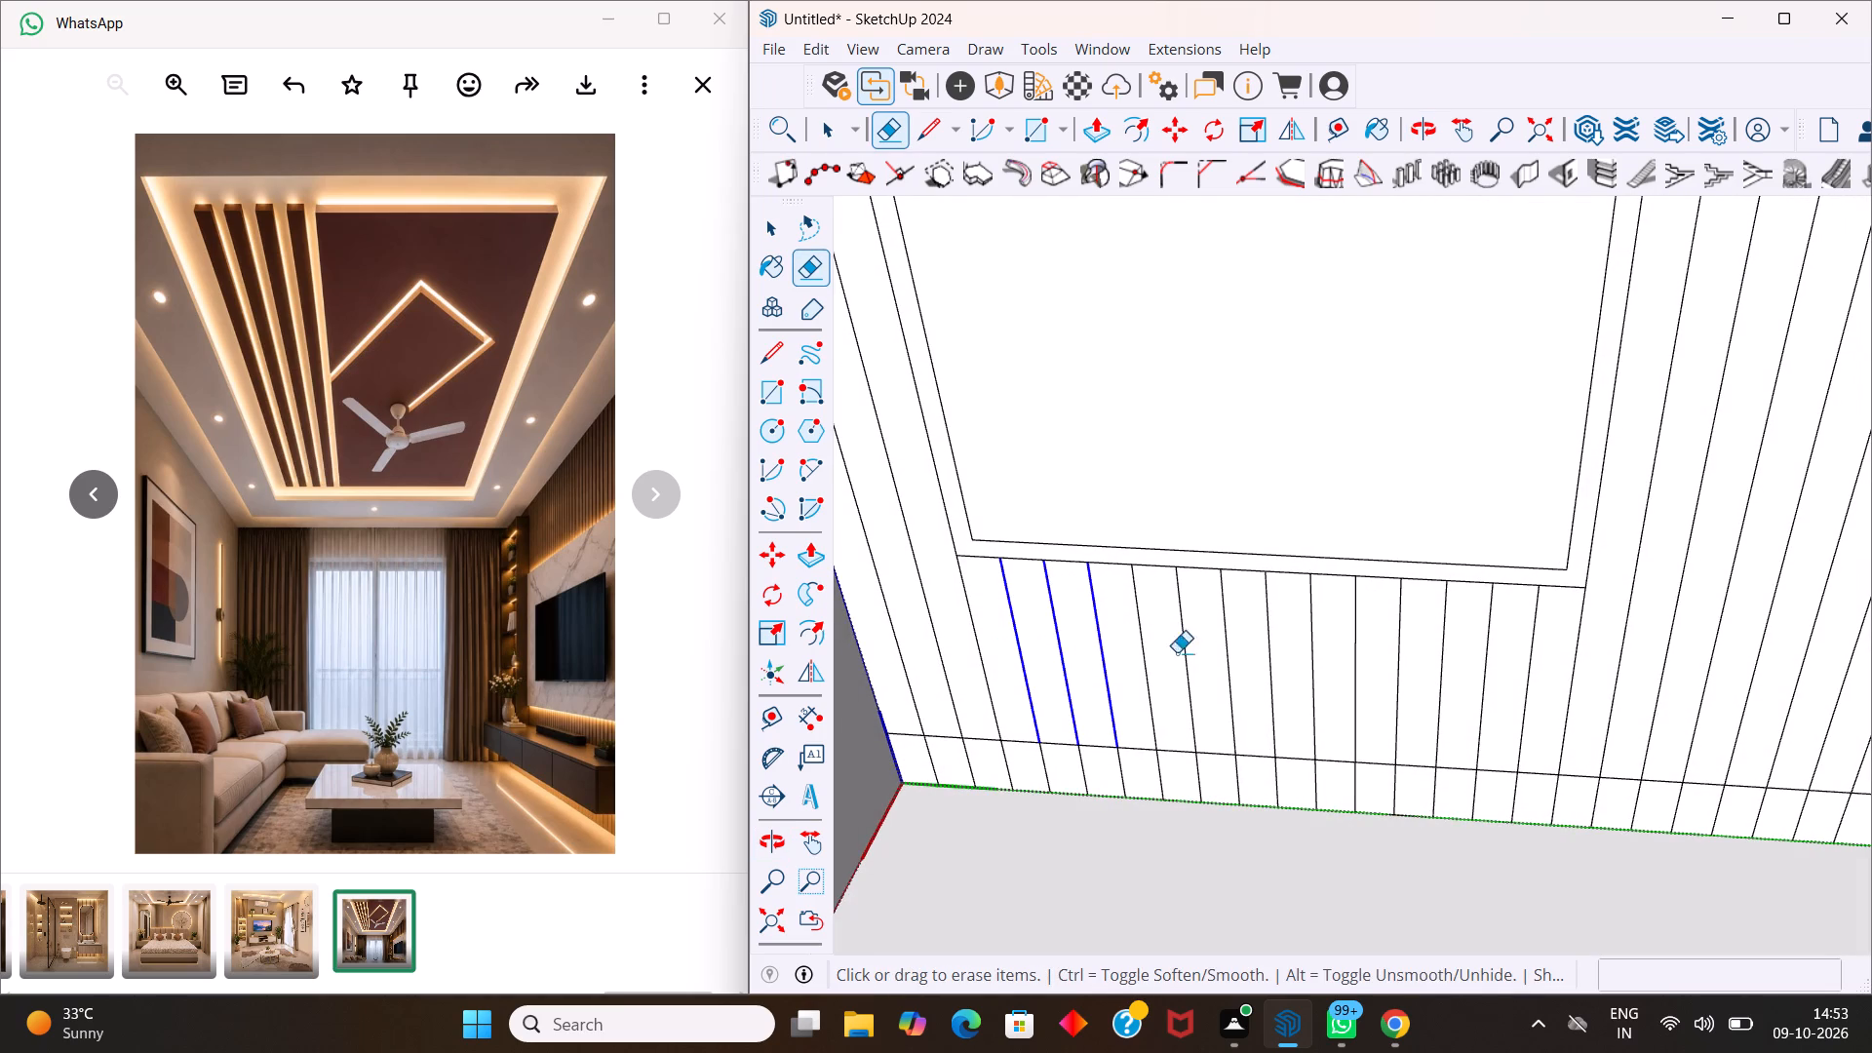
left_click_drag(1177, 652, 1546, 654)
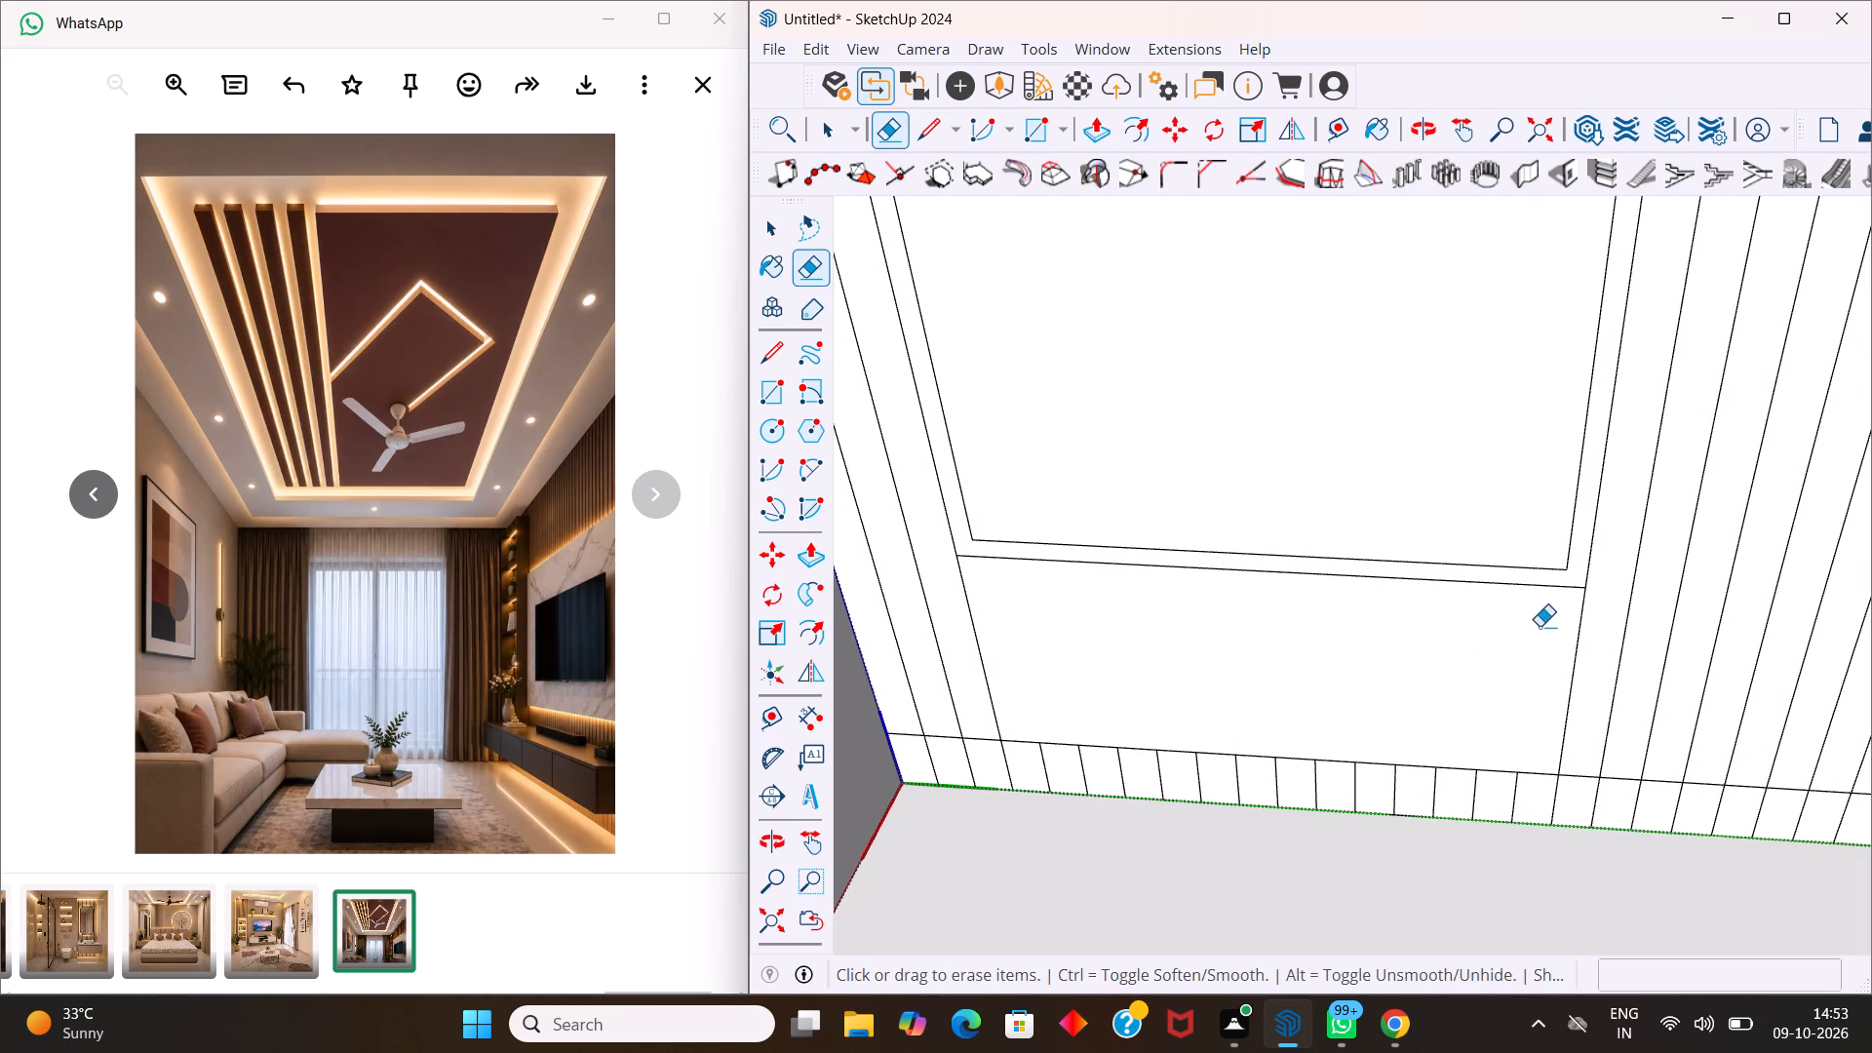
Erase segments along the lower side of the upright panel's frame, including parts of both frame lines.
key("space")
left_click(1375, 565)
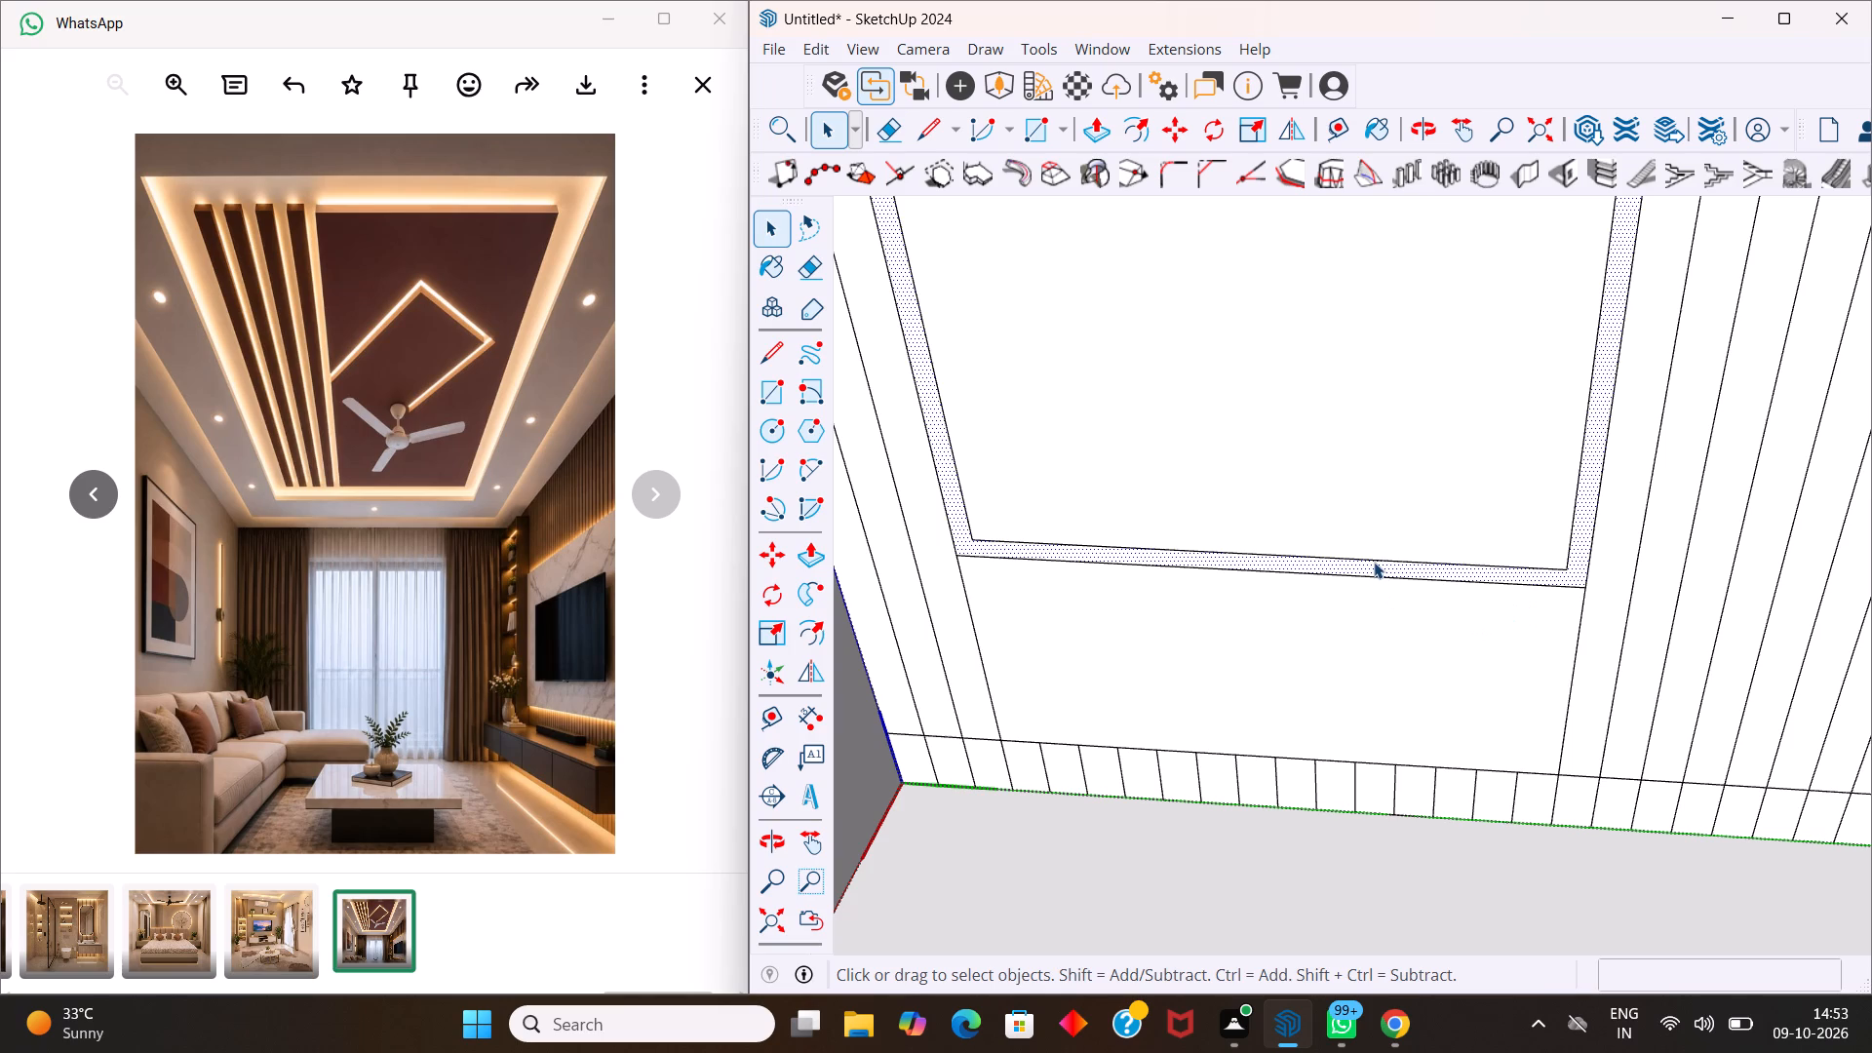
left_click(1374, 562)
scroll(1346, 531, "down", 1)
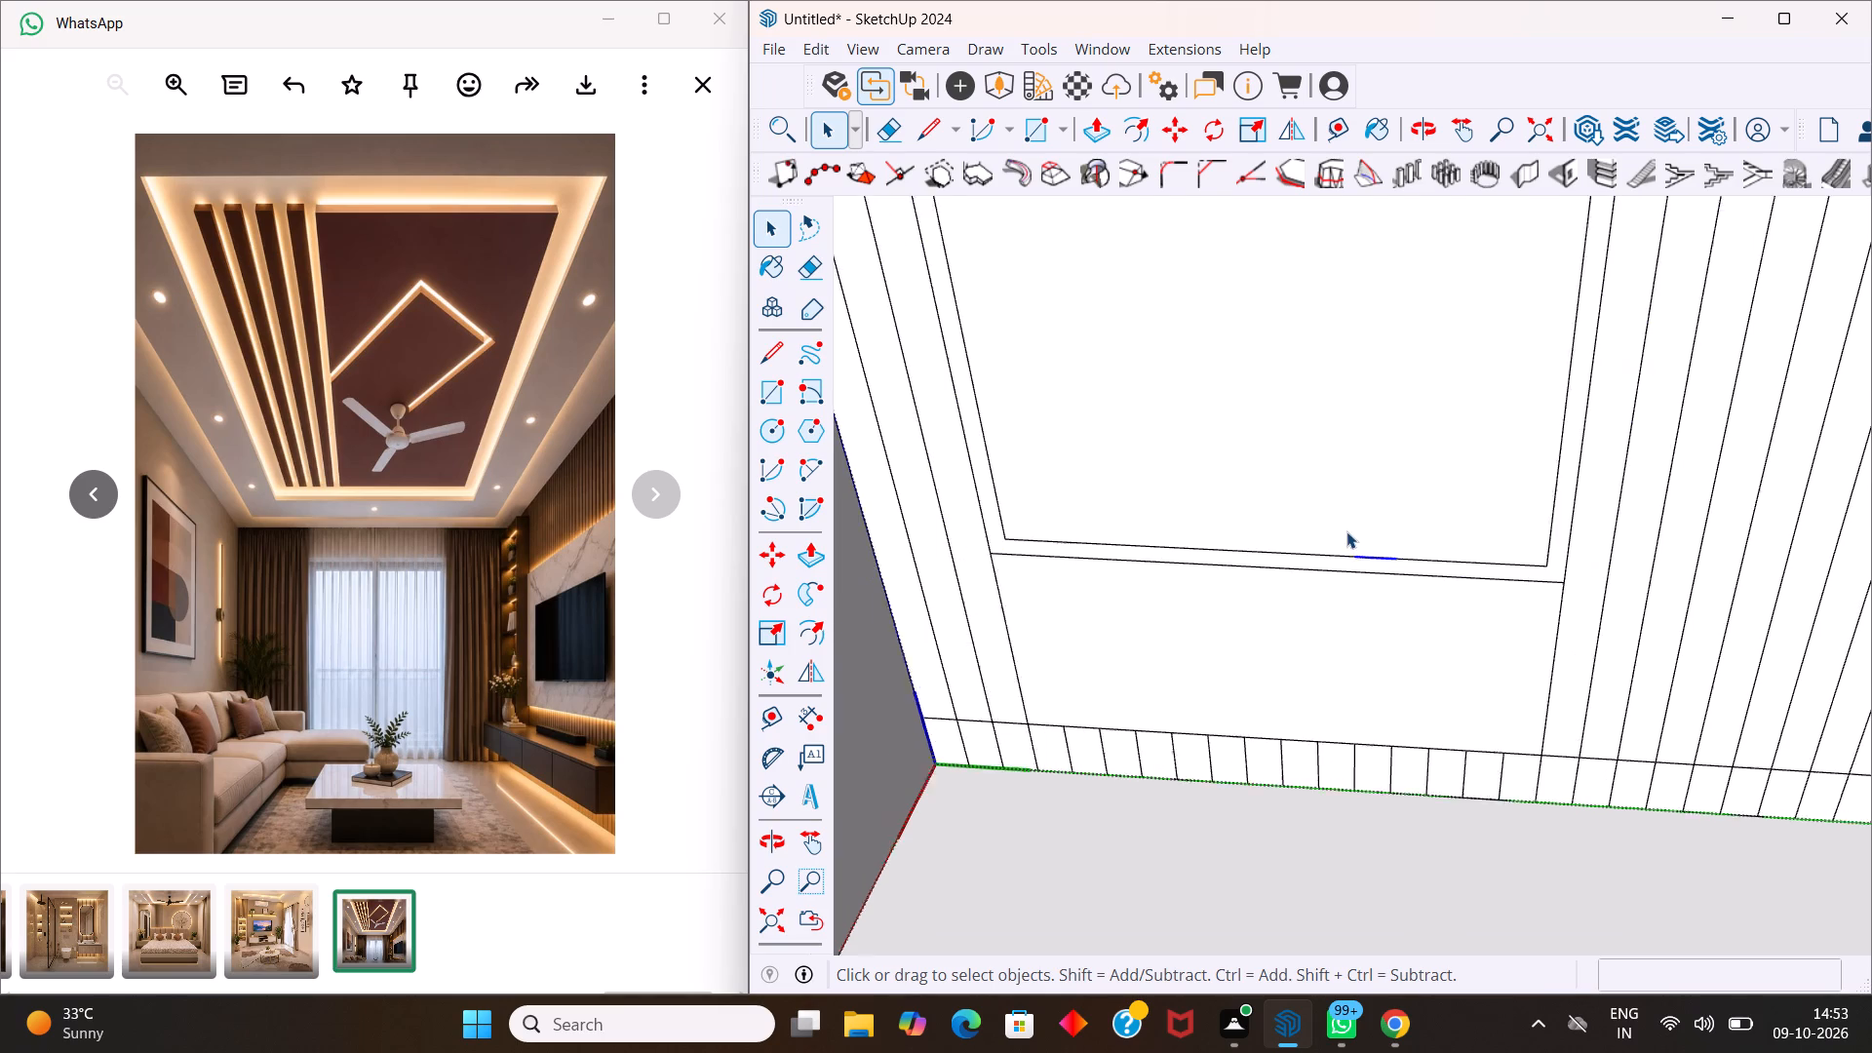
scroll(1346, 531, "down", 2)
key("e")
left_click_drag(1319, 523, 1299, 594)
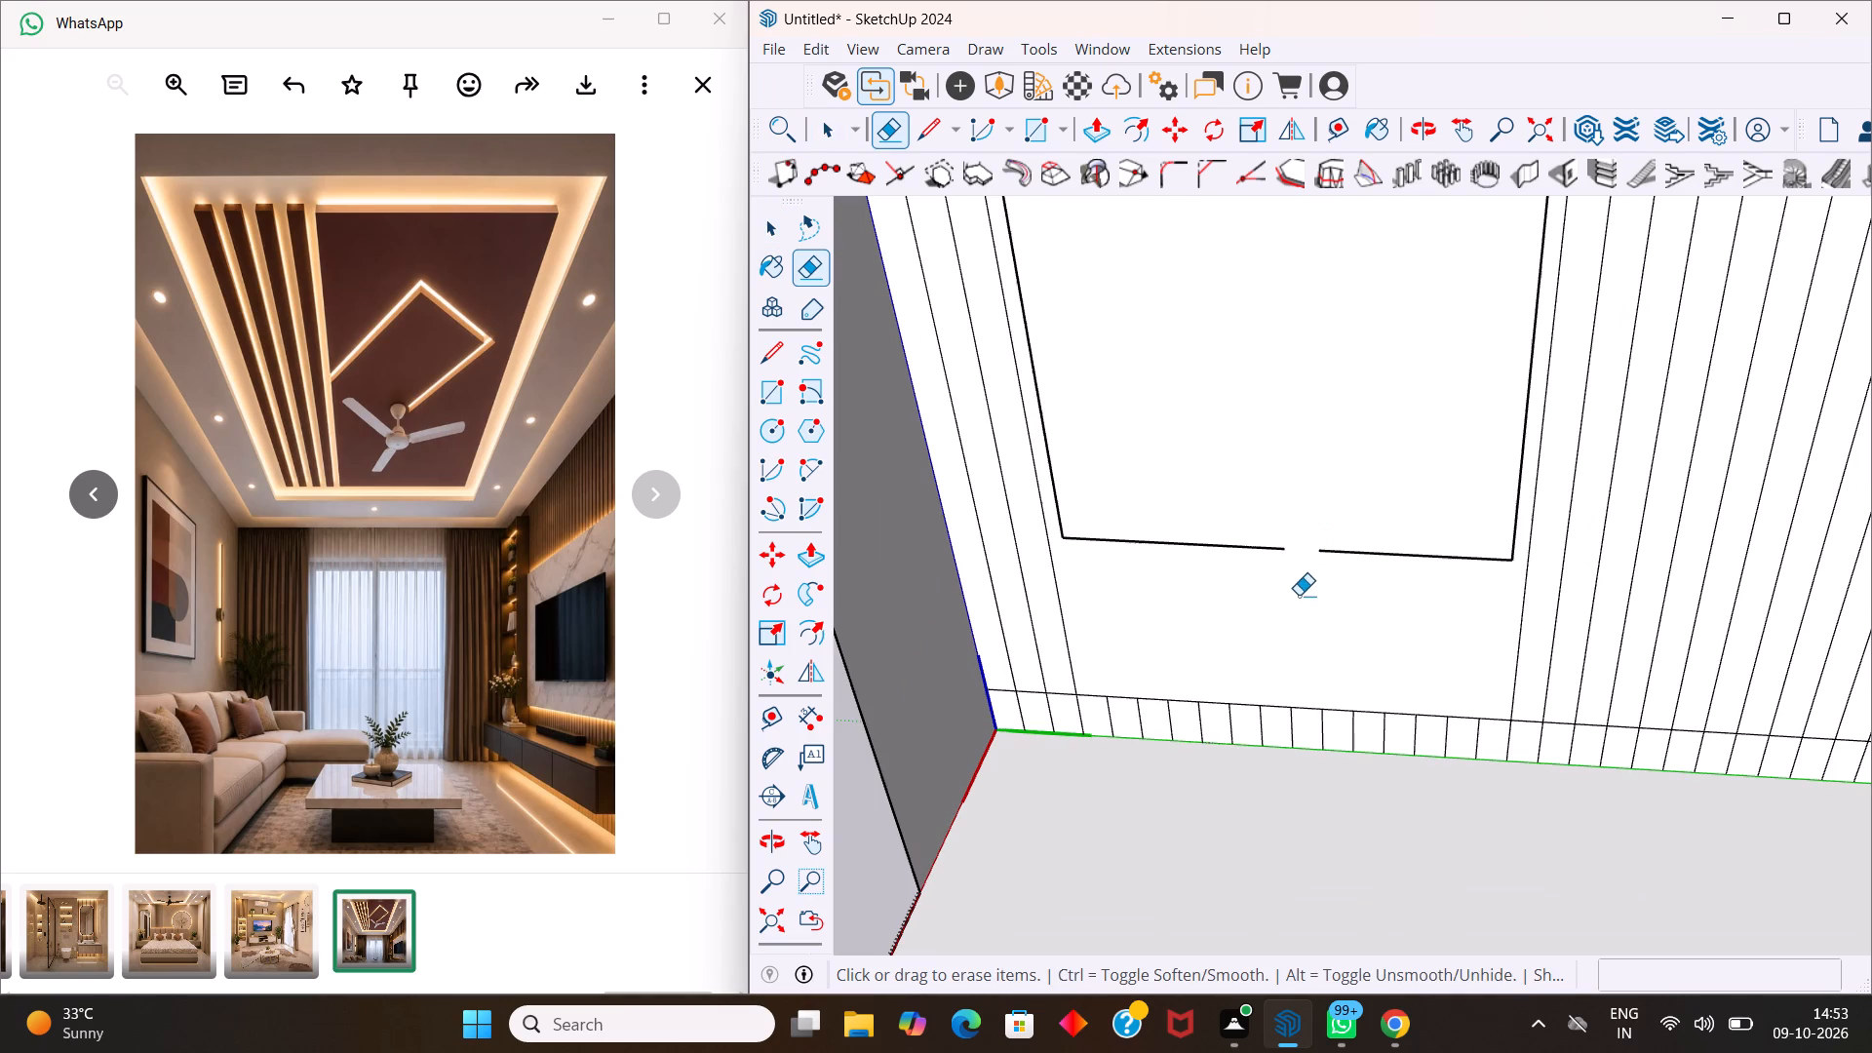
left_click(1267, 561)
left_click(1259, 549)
Inspect the upright panel and its broken frame line on the fluted wall from several angles around the room.
scroll(1267, 532, "down", 10)
key("space")
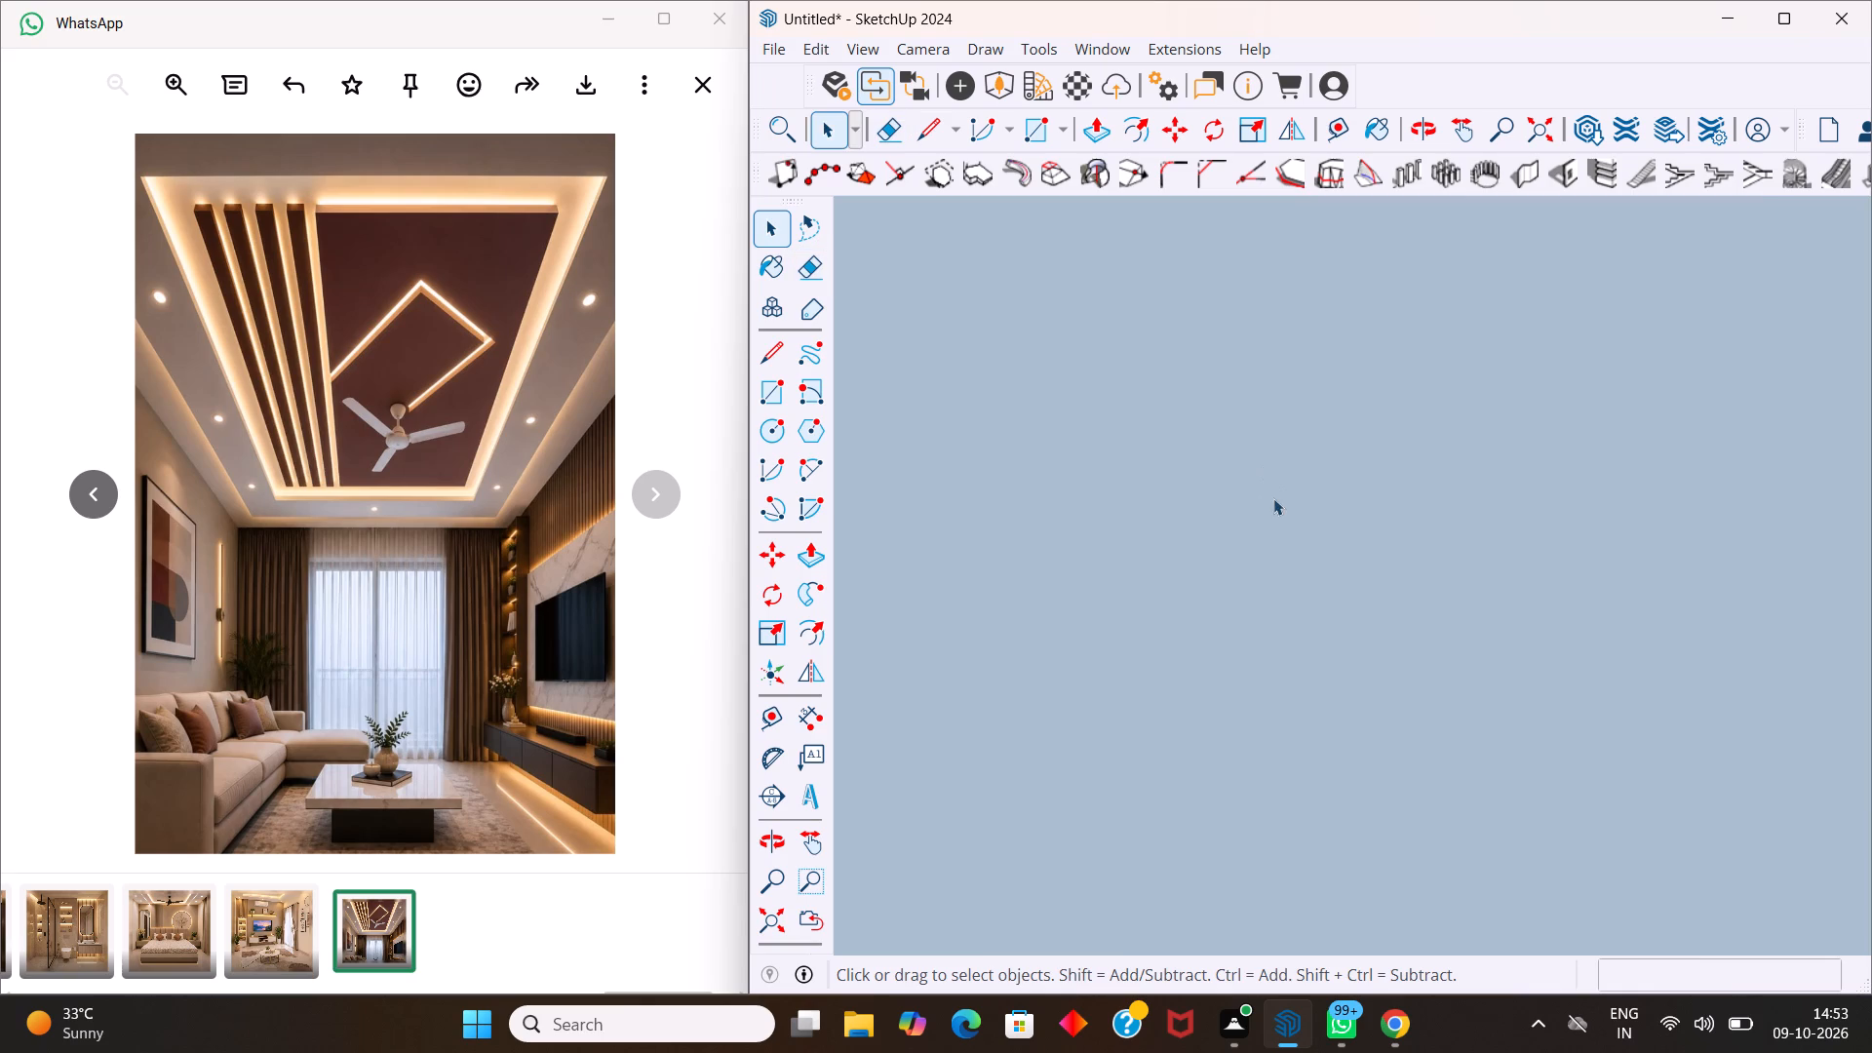
key("u")
middle_click_drag(1457, 574, 1251, 526)
scroll(1222, 486, "down", 6)
key("u")
middle_click_drag(1235, 473, 1247, 536)
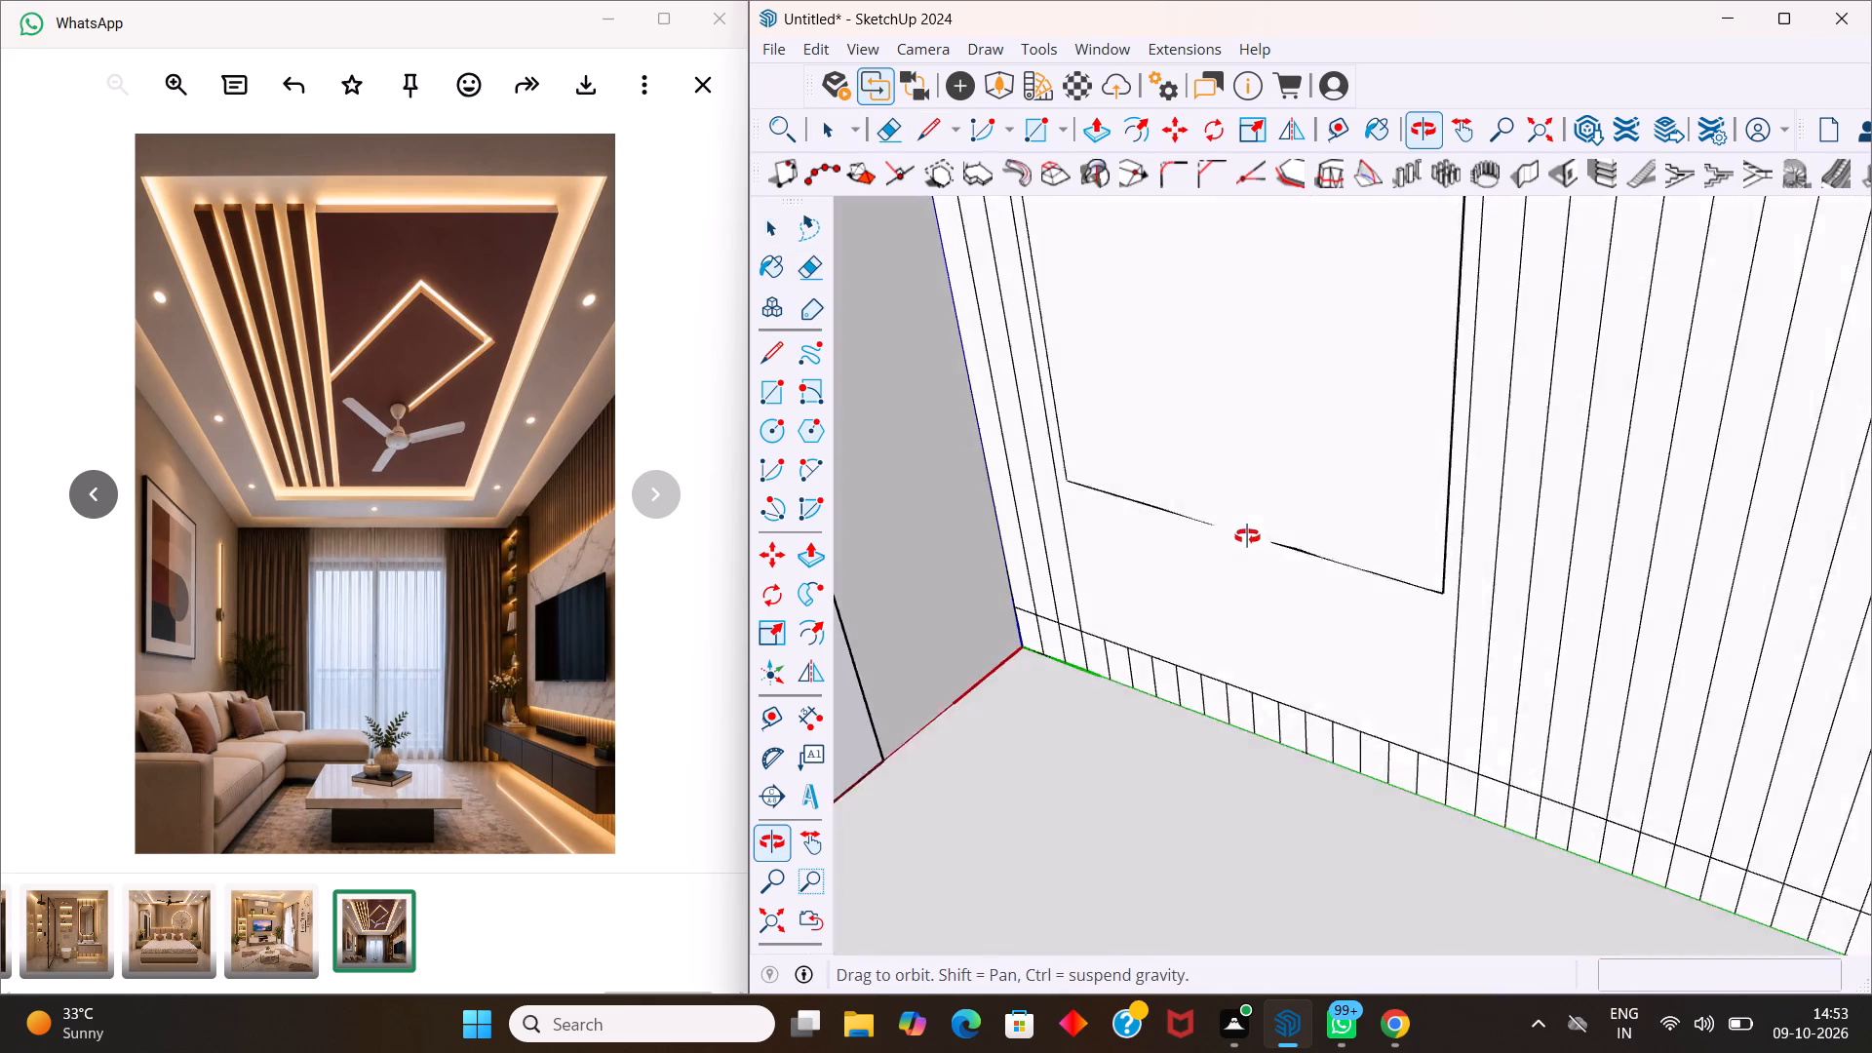
middle_click_drag(1247, 536, 1313, 827)
middle_click_drag(1334, 399, 1323, 666)
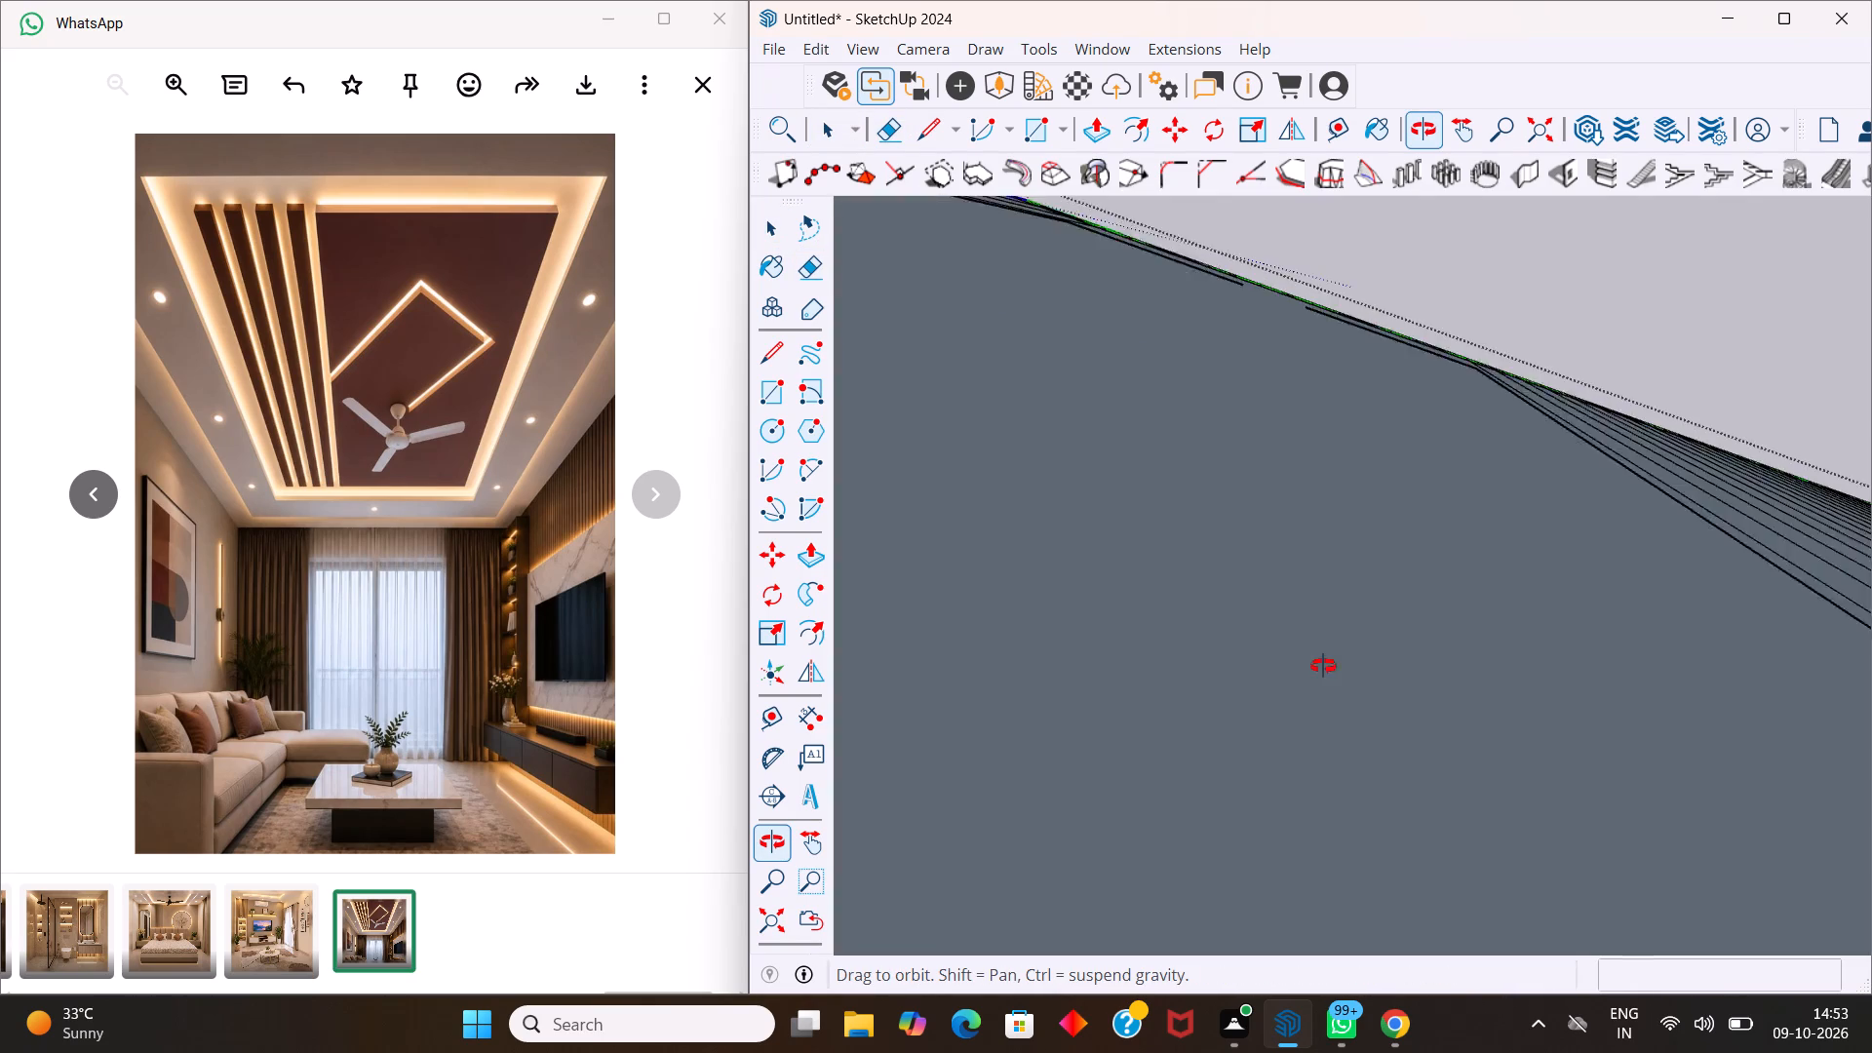
middle_click_drag(1323, 666, 1326, 632)
scroll(1460, 302, "up", 2)
middle_click_drag(1515, 199, 1547, 217)
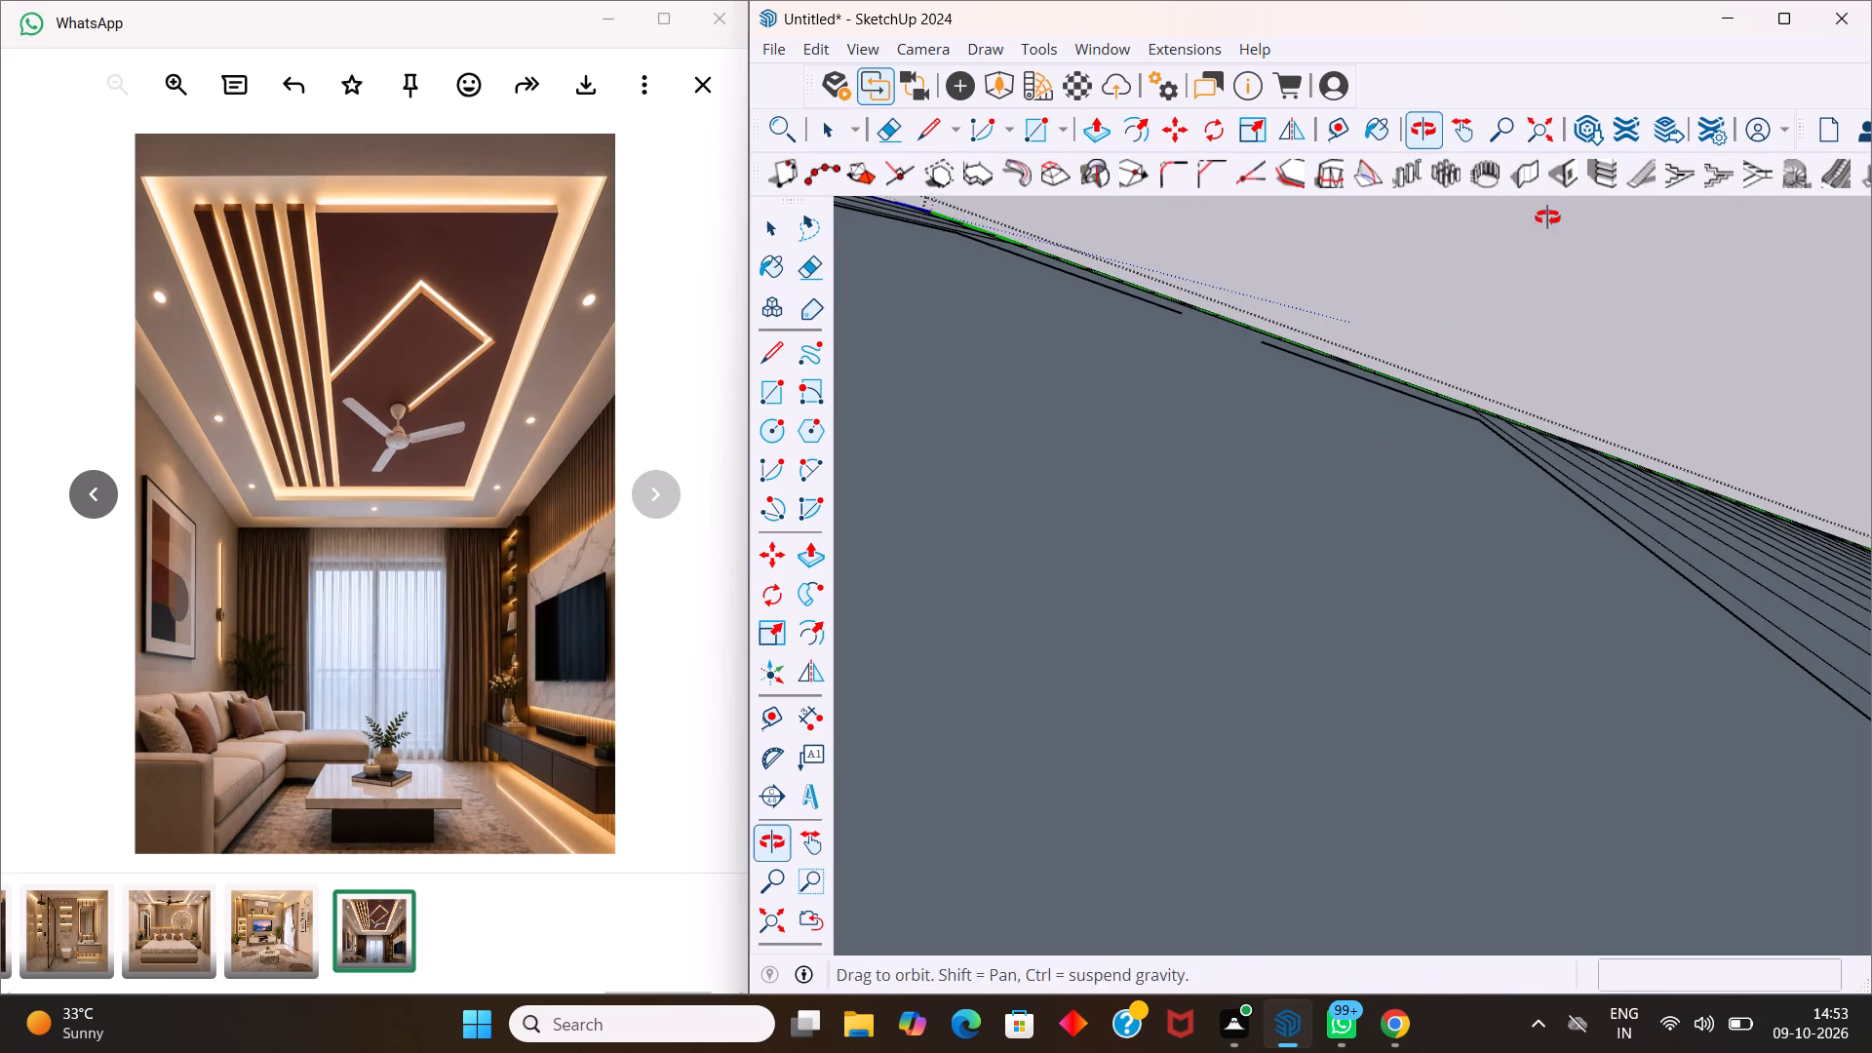
middle_click_drag(1547, 217, 1565, 239)
middle_click_drag(1582, 308, 1774, 141)
scroll(1202, 728, "down", 4)
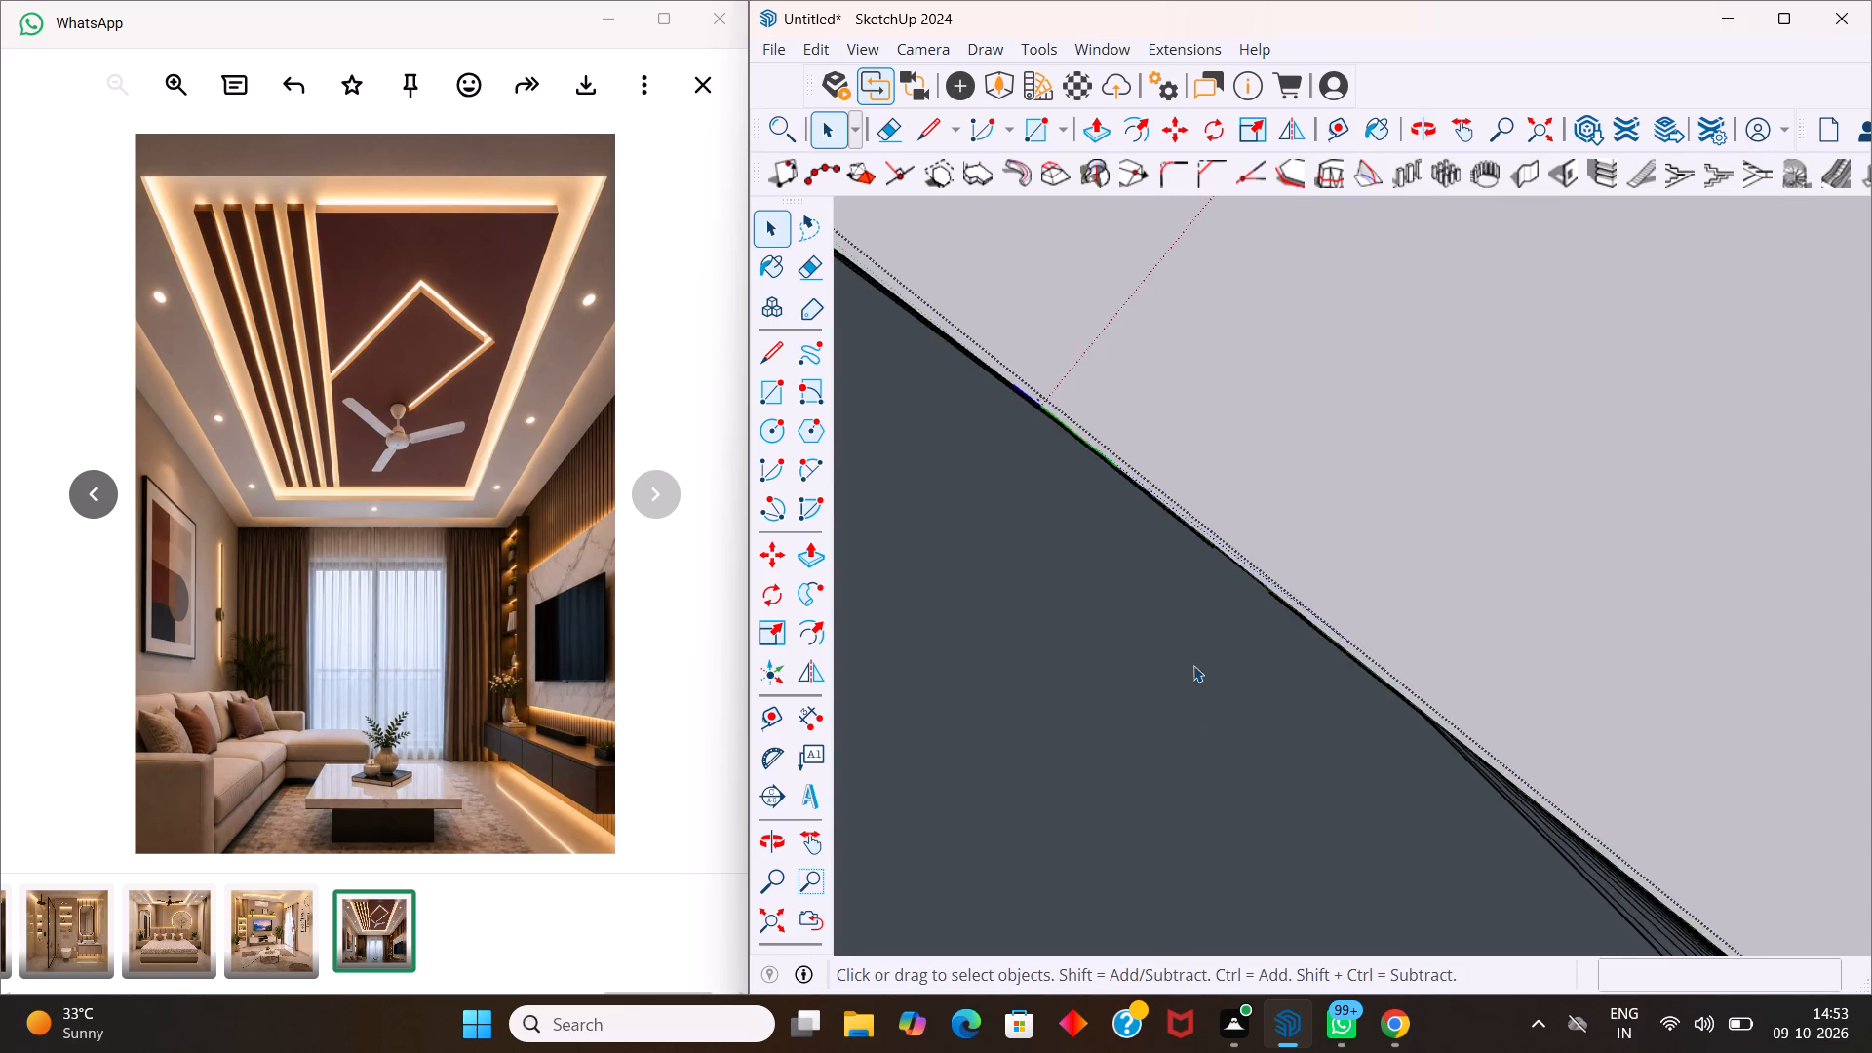
scroll(1193, 665, "down", 19)
scroll(1202, 494, "up", 1)
scroll(1202, 494, "down", 7)
middle_click_drag(1256, 575, 1406, 294)
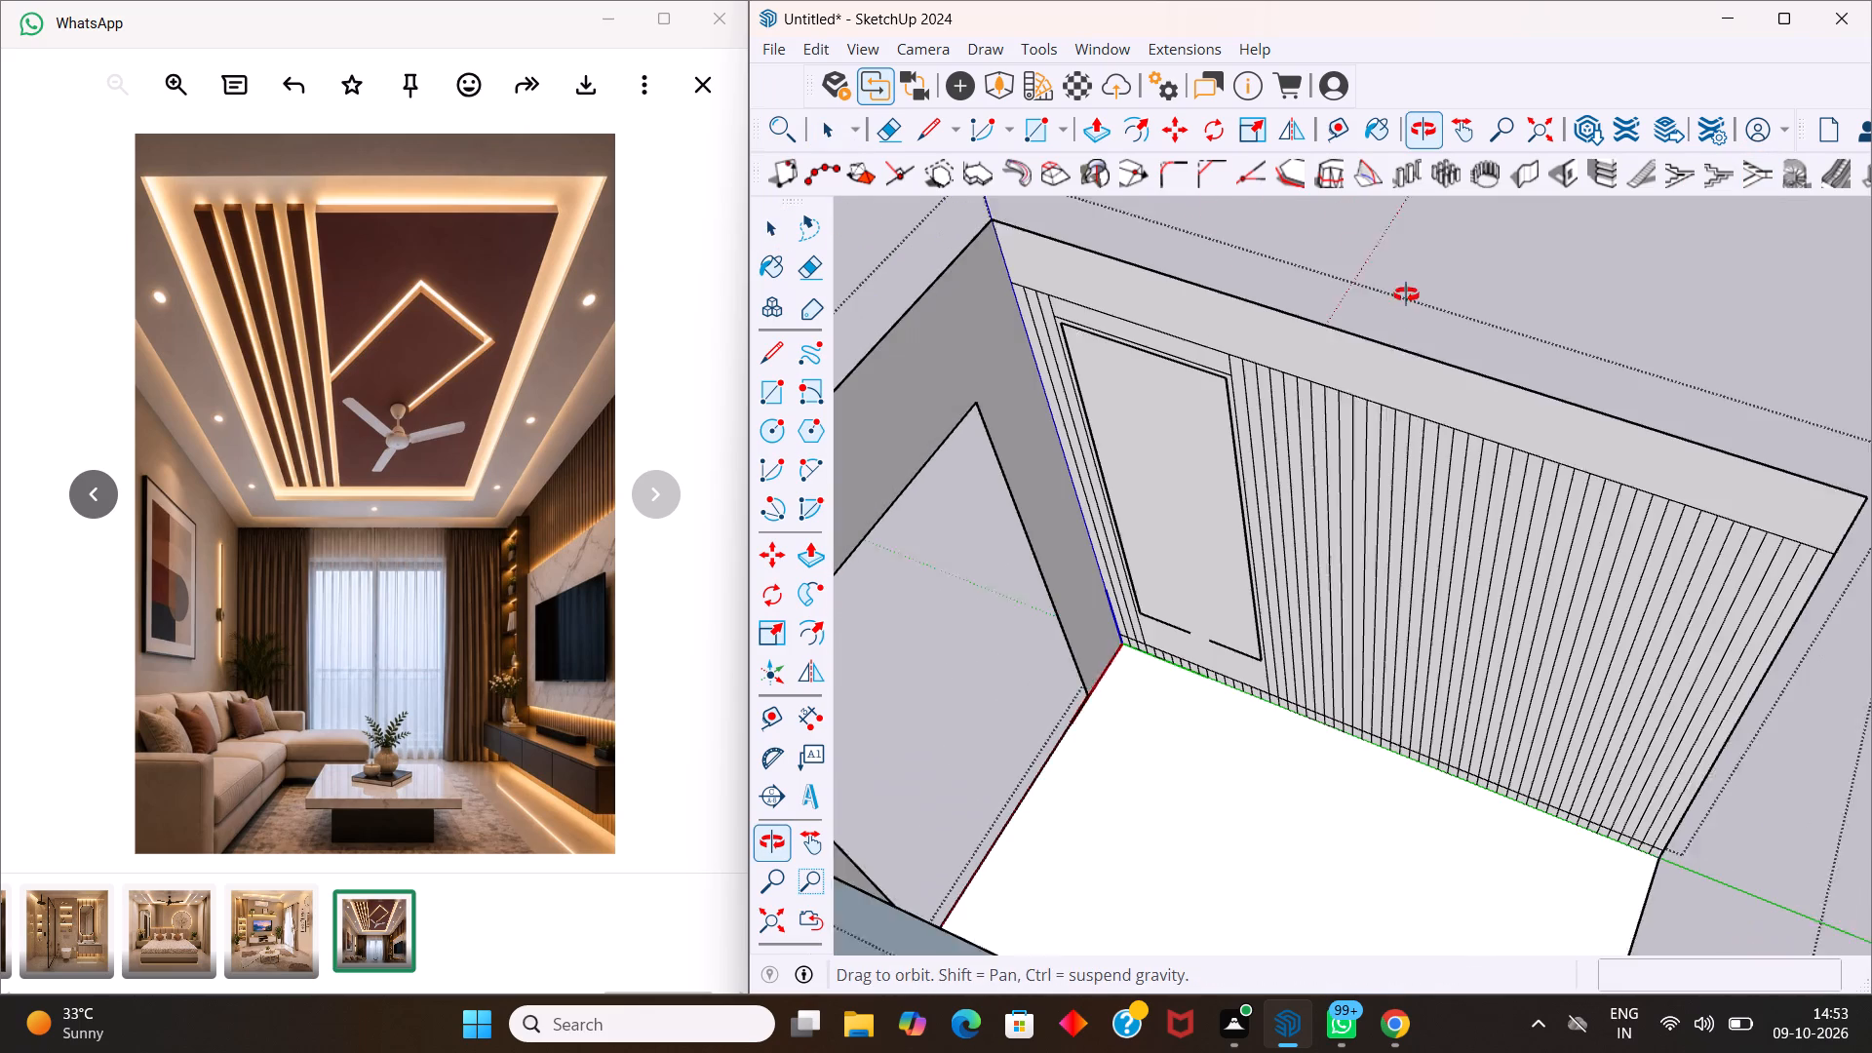
middle_click_drag(1406, 294, 1407, 291)
Undo the panel edits back to the plain fluted wall, removing the upright panel, its frame and the horizontal line above the floor.
key("ctrl+z")
key("ctrl+z")
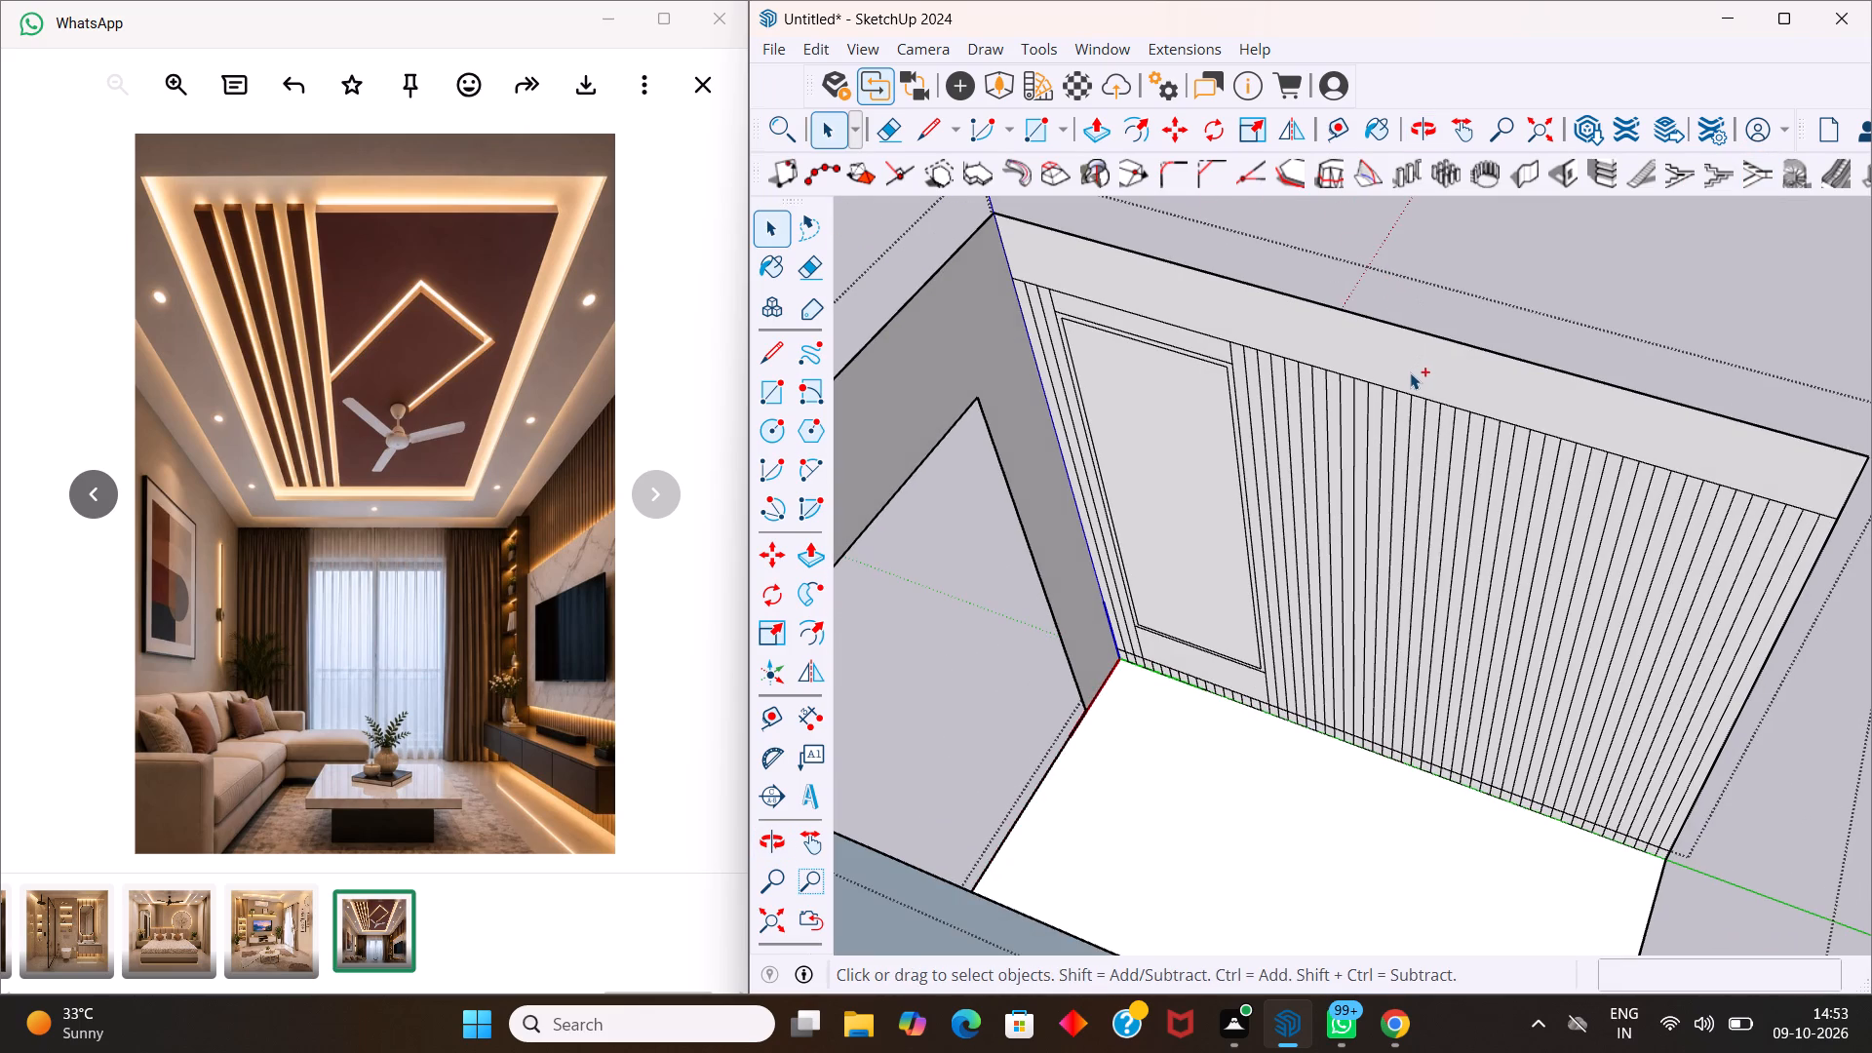
key("ctrl+z")
key("ctrl+z")
key("ctrl+z")
key("ctrl+z")
key("ctrl+z")
key("ctrl+z")
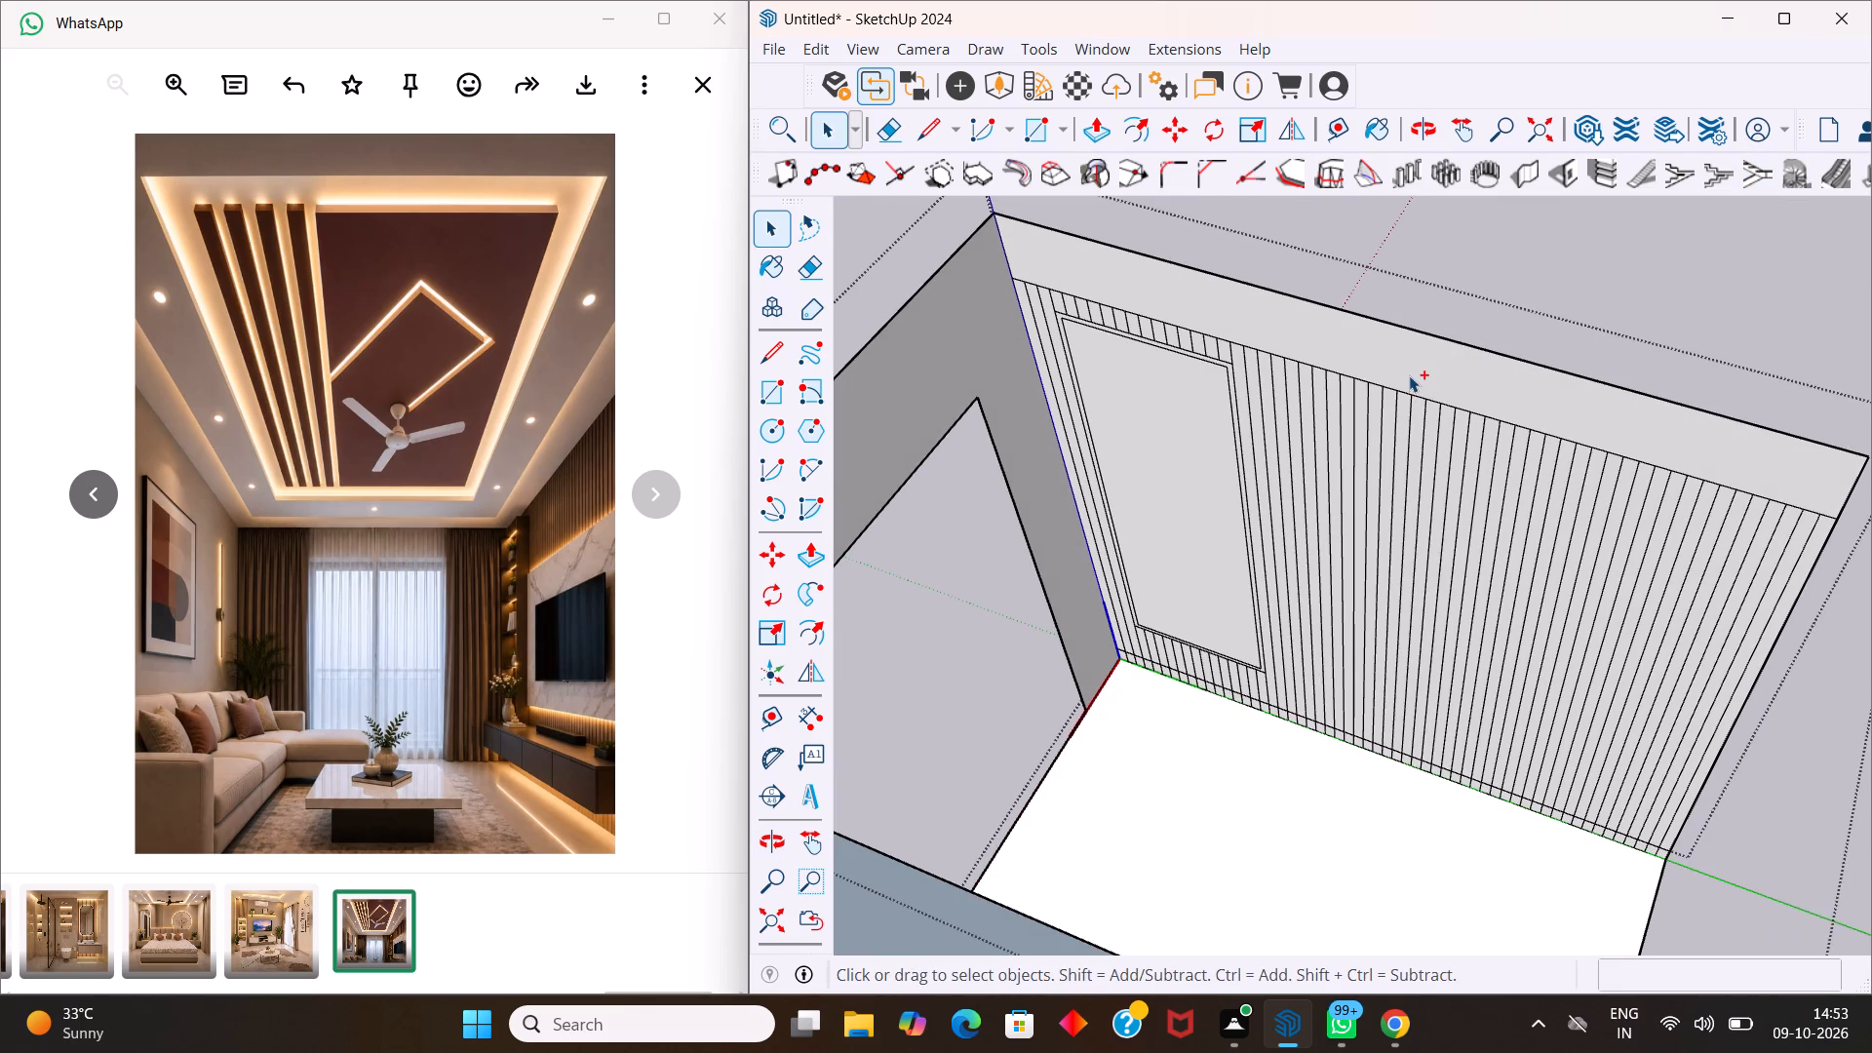
key("ctrl+z")
key("ctrl+z")
key("ctrl+z")
key("ctrl+z")
key("ctrl+z")
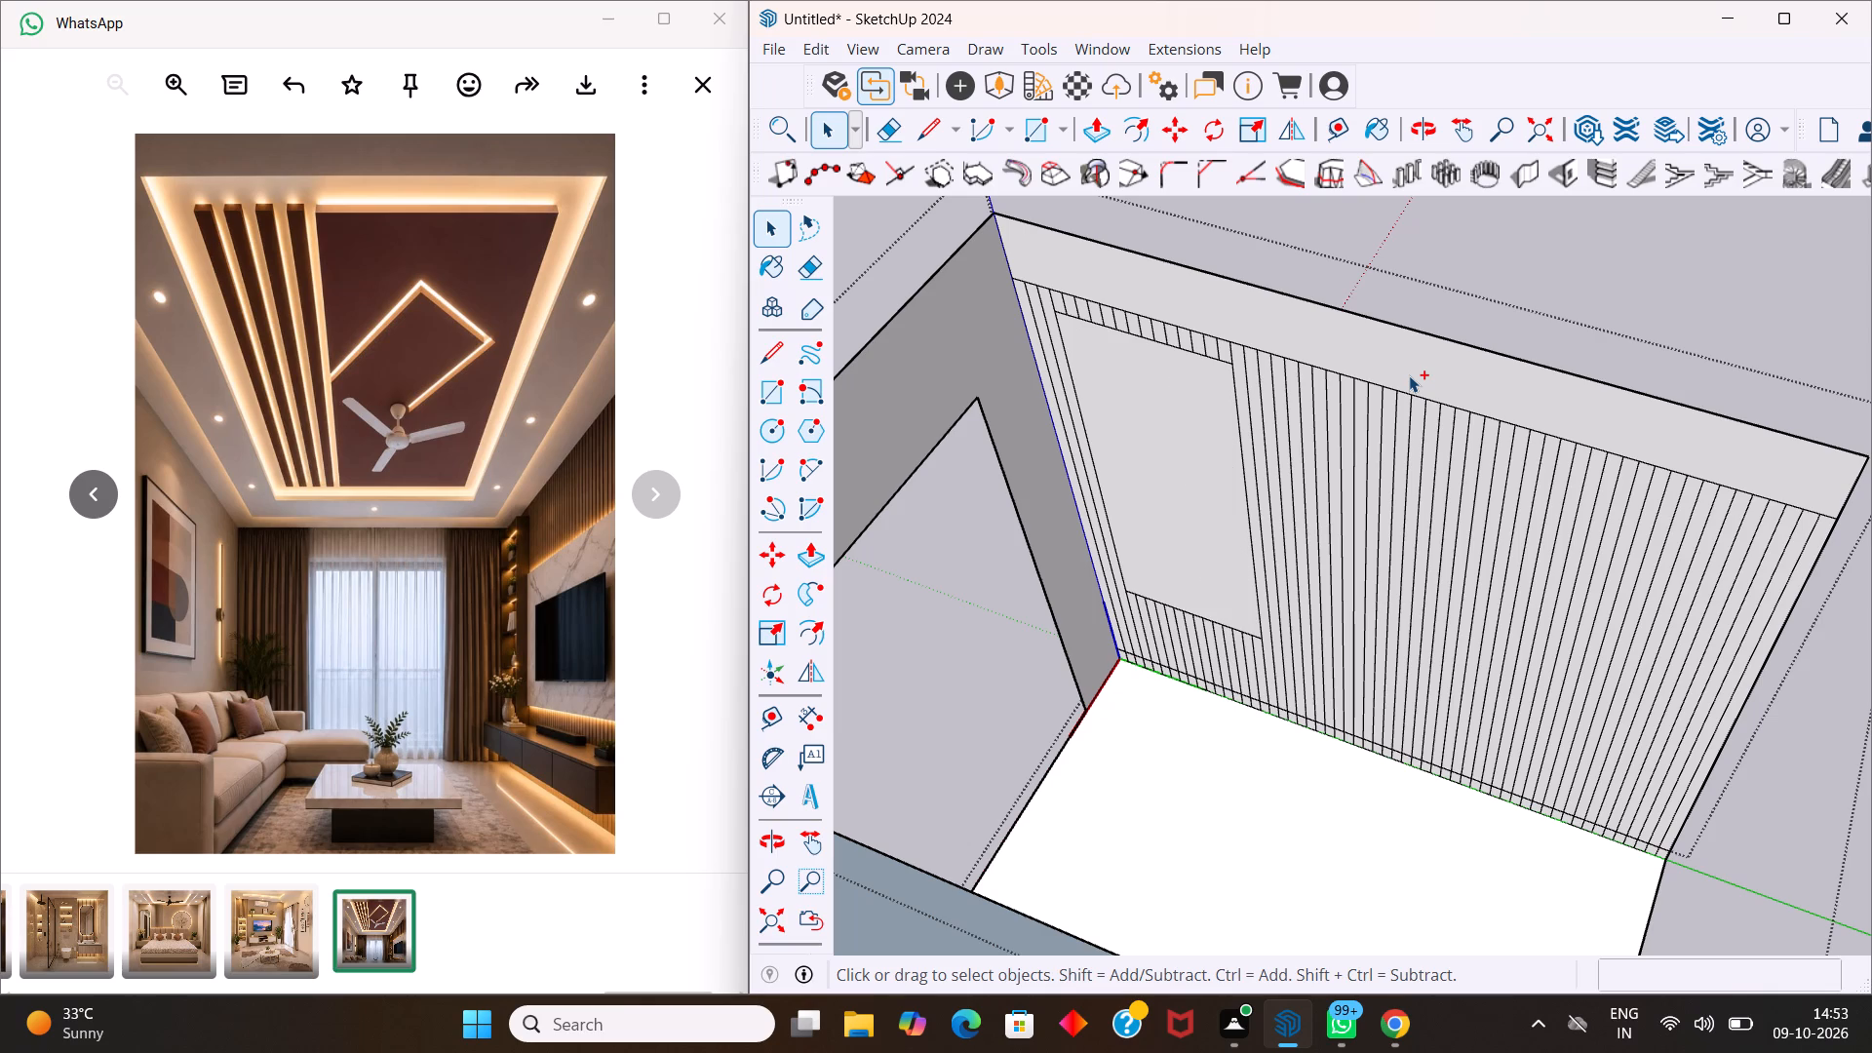
key("ctrl+z")
key("ctrl+z")
key("ctrl+z")
key("ctrl+z")
key("ctrl+z")
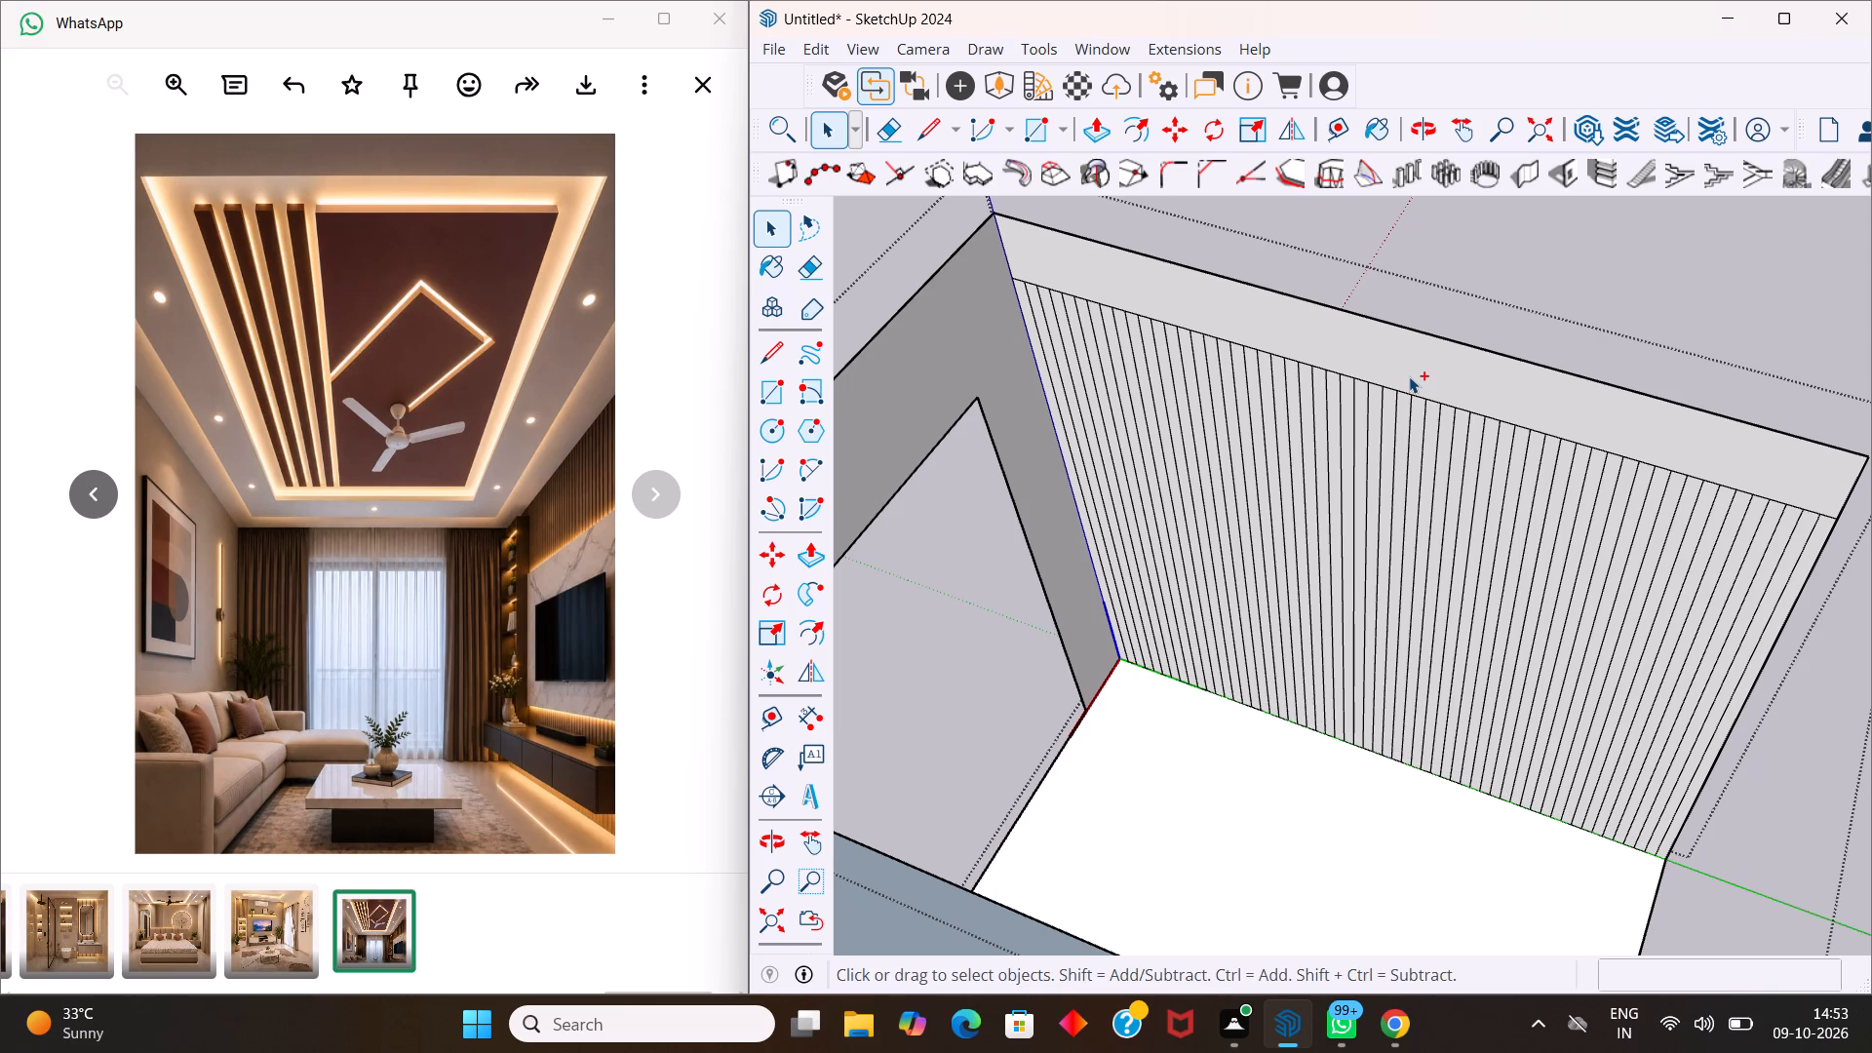
Measure the height of the fluted area at the room corner, from its upper edge to the floor, without placing a dimension.
key("space")
scroll(1069, 351, "up", 2)
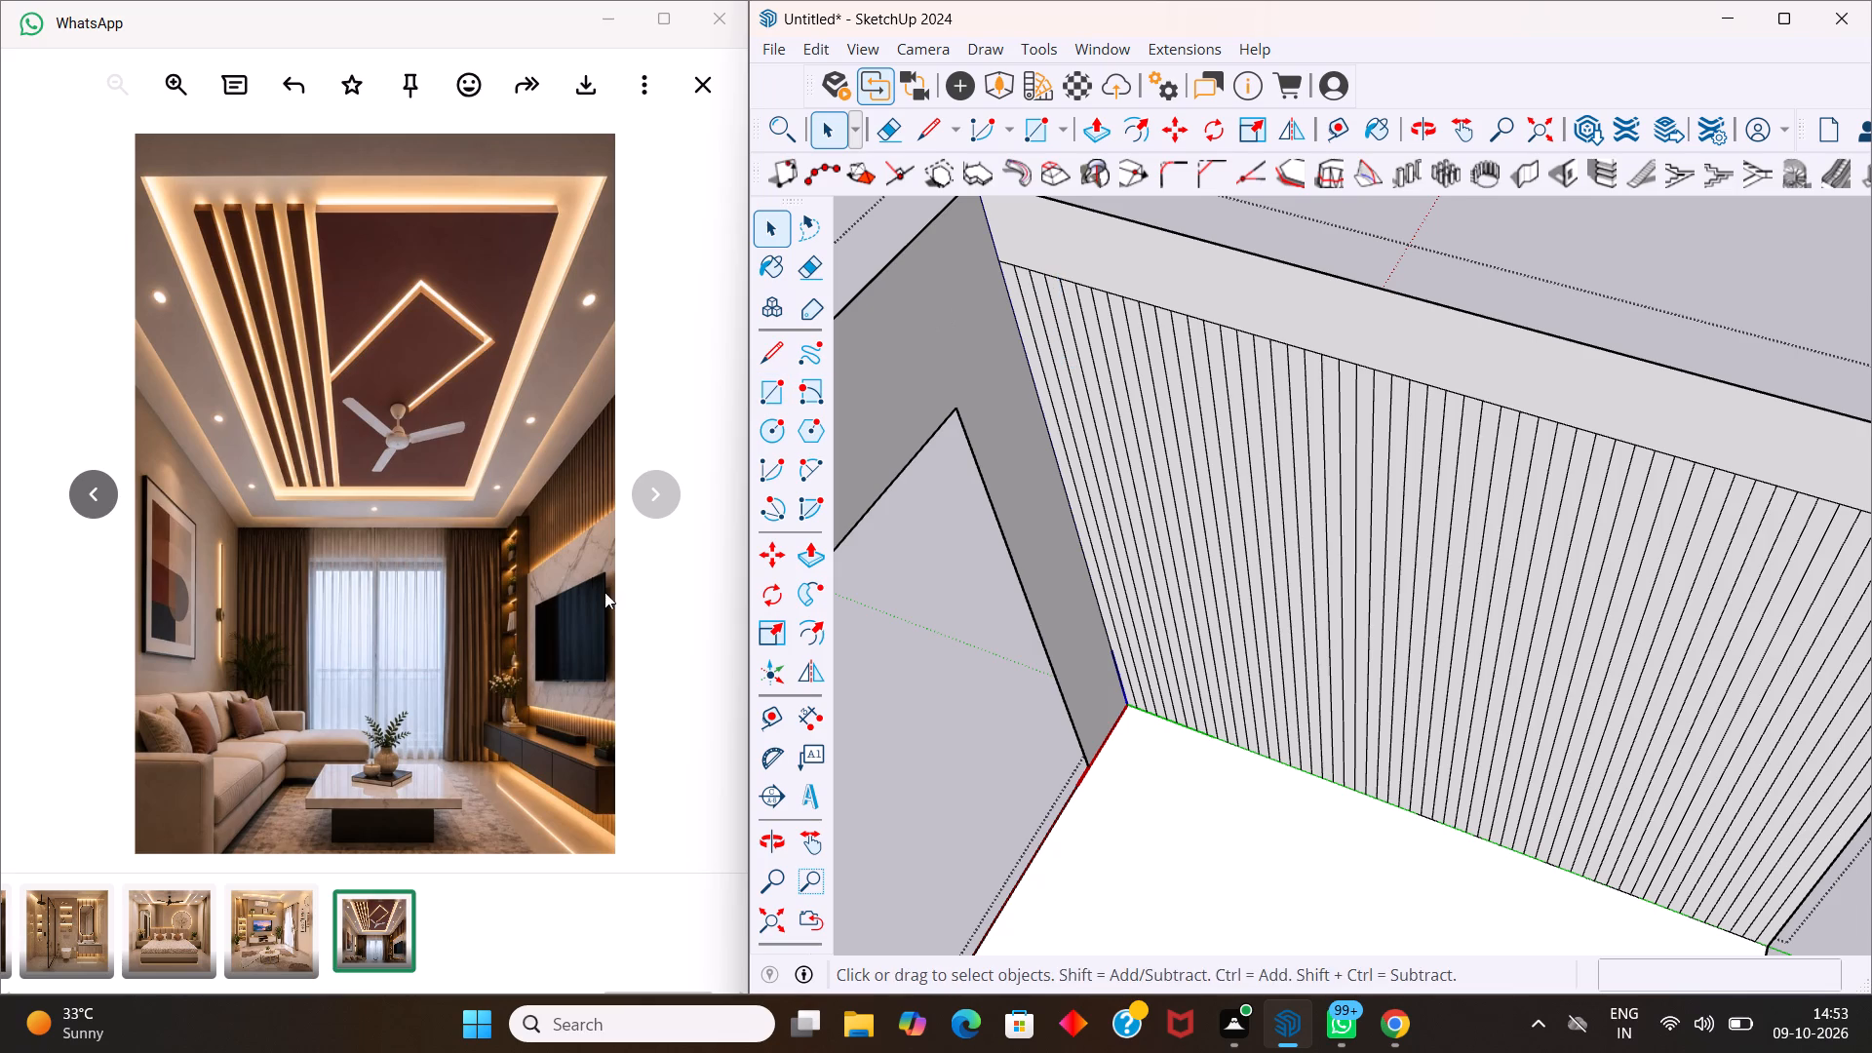
left_click(812, 717)
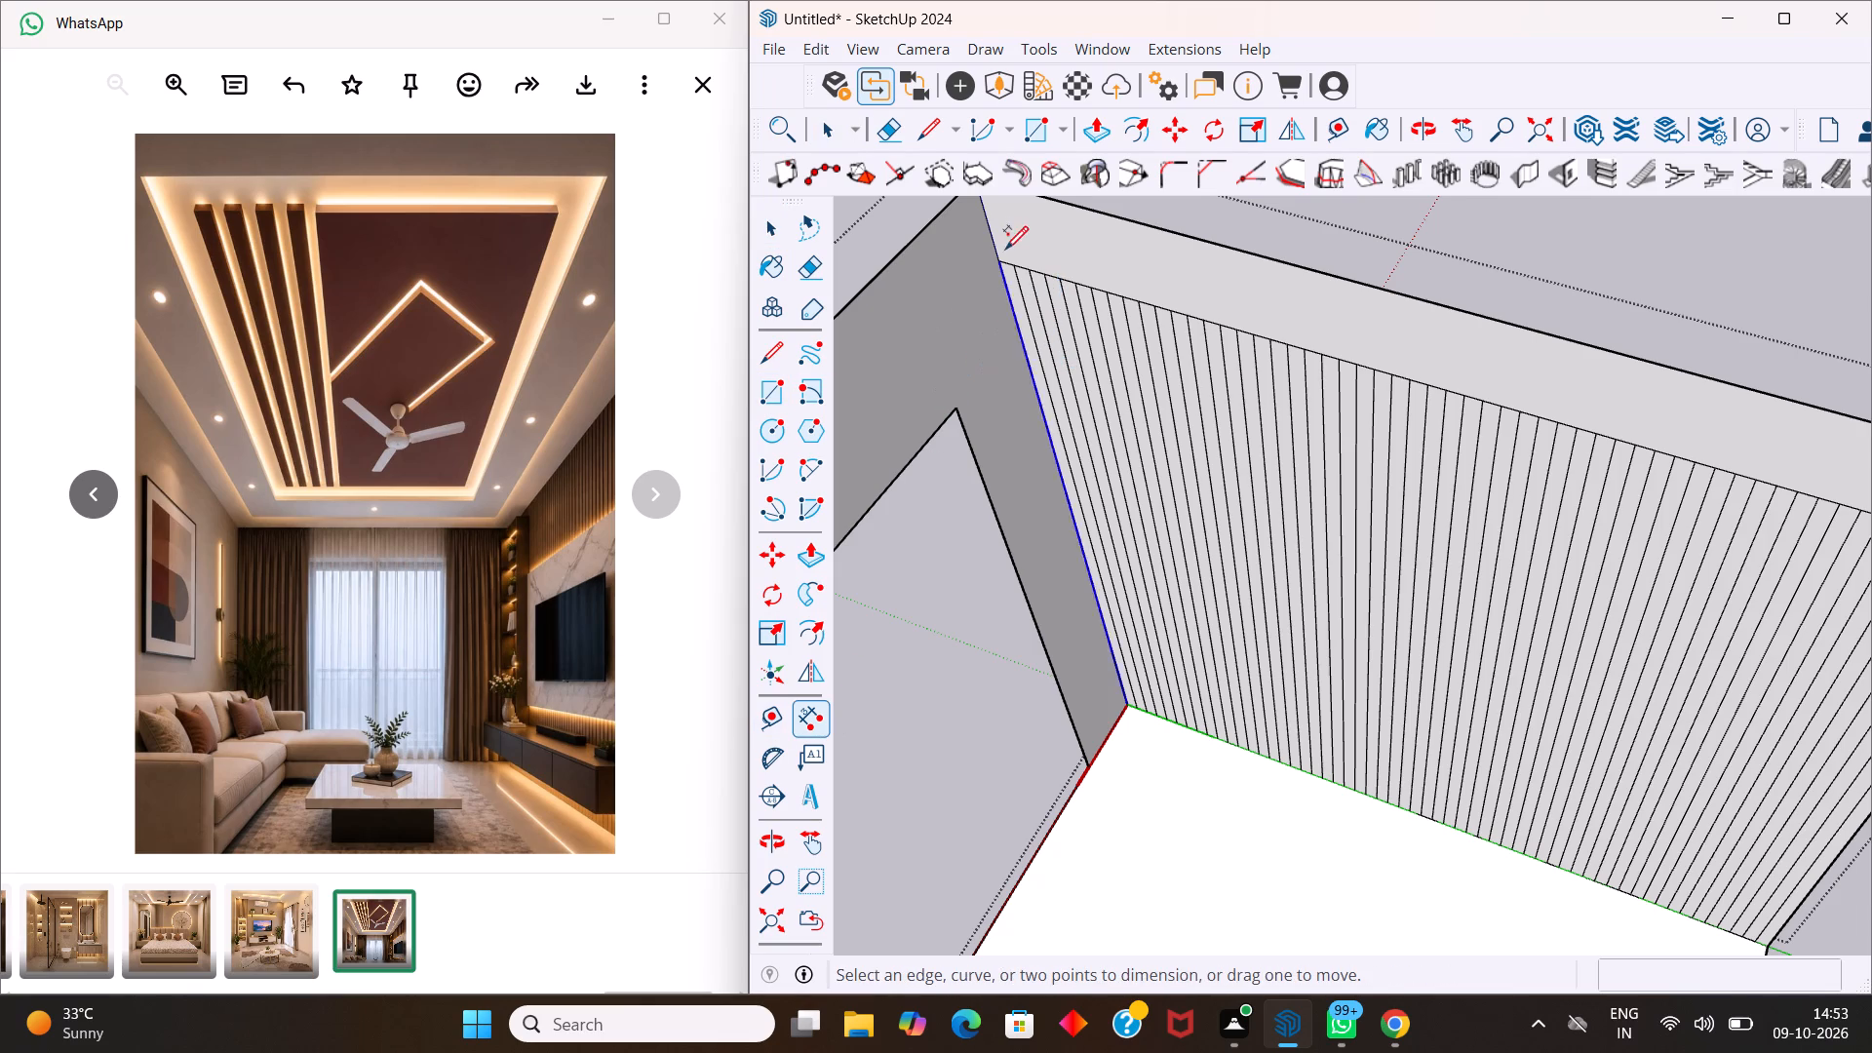
left_click(999, 259)
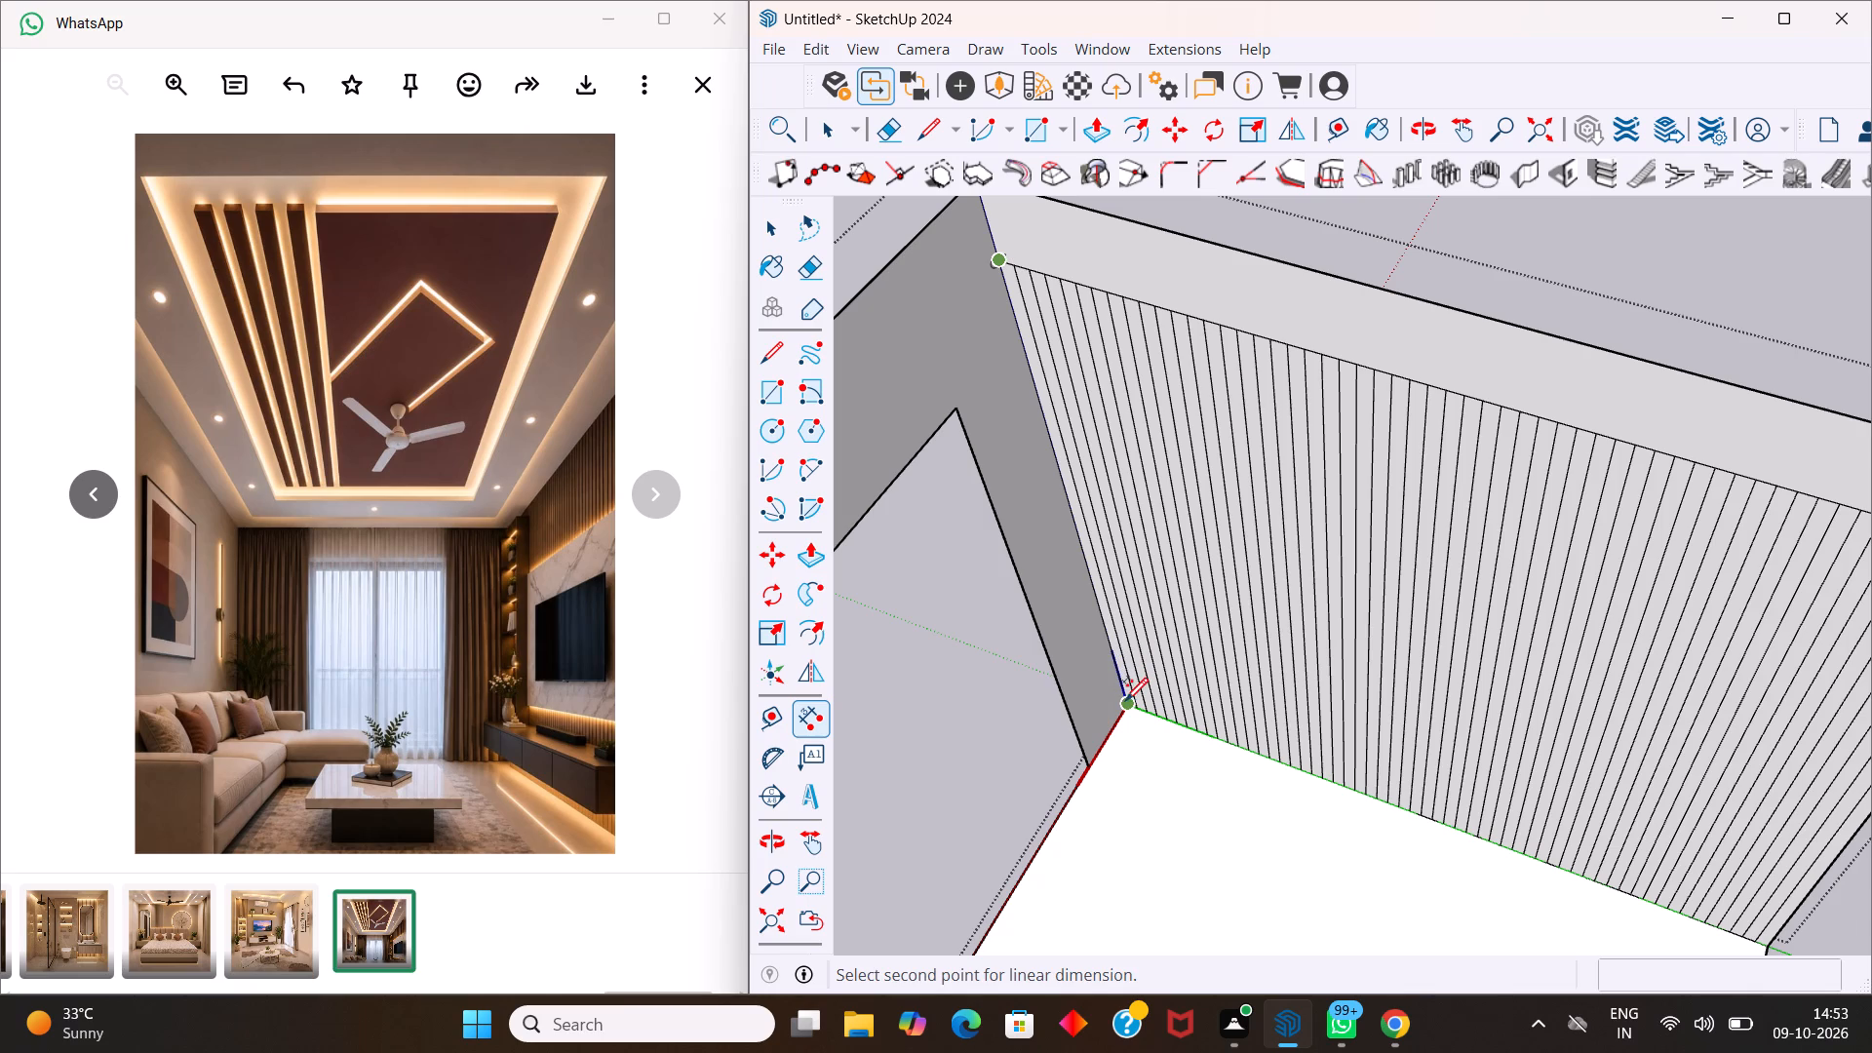
left_click(1126, 702)
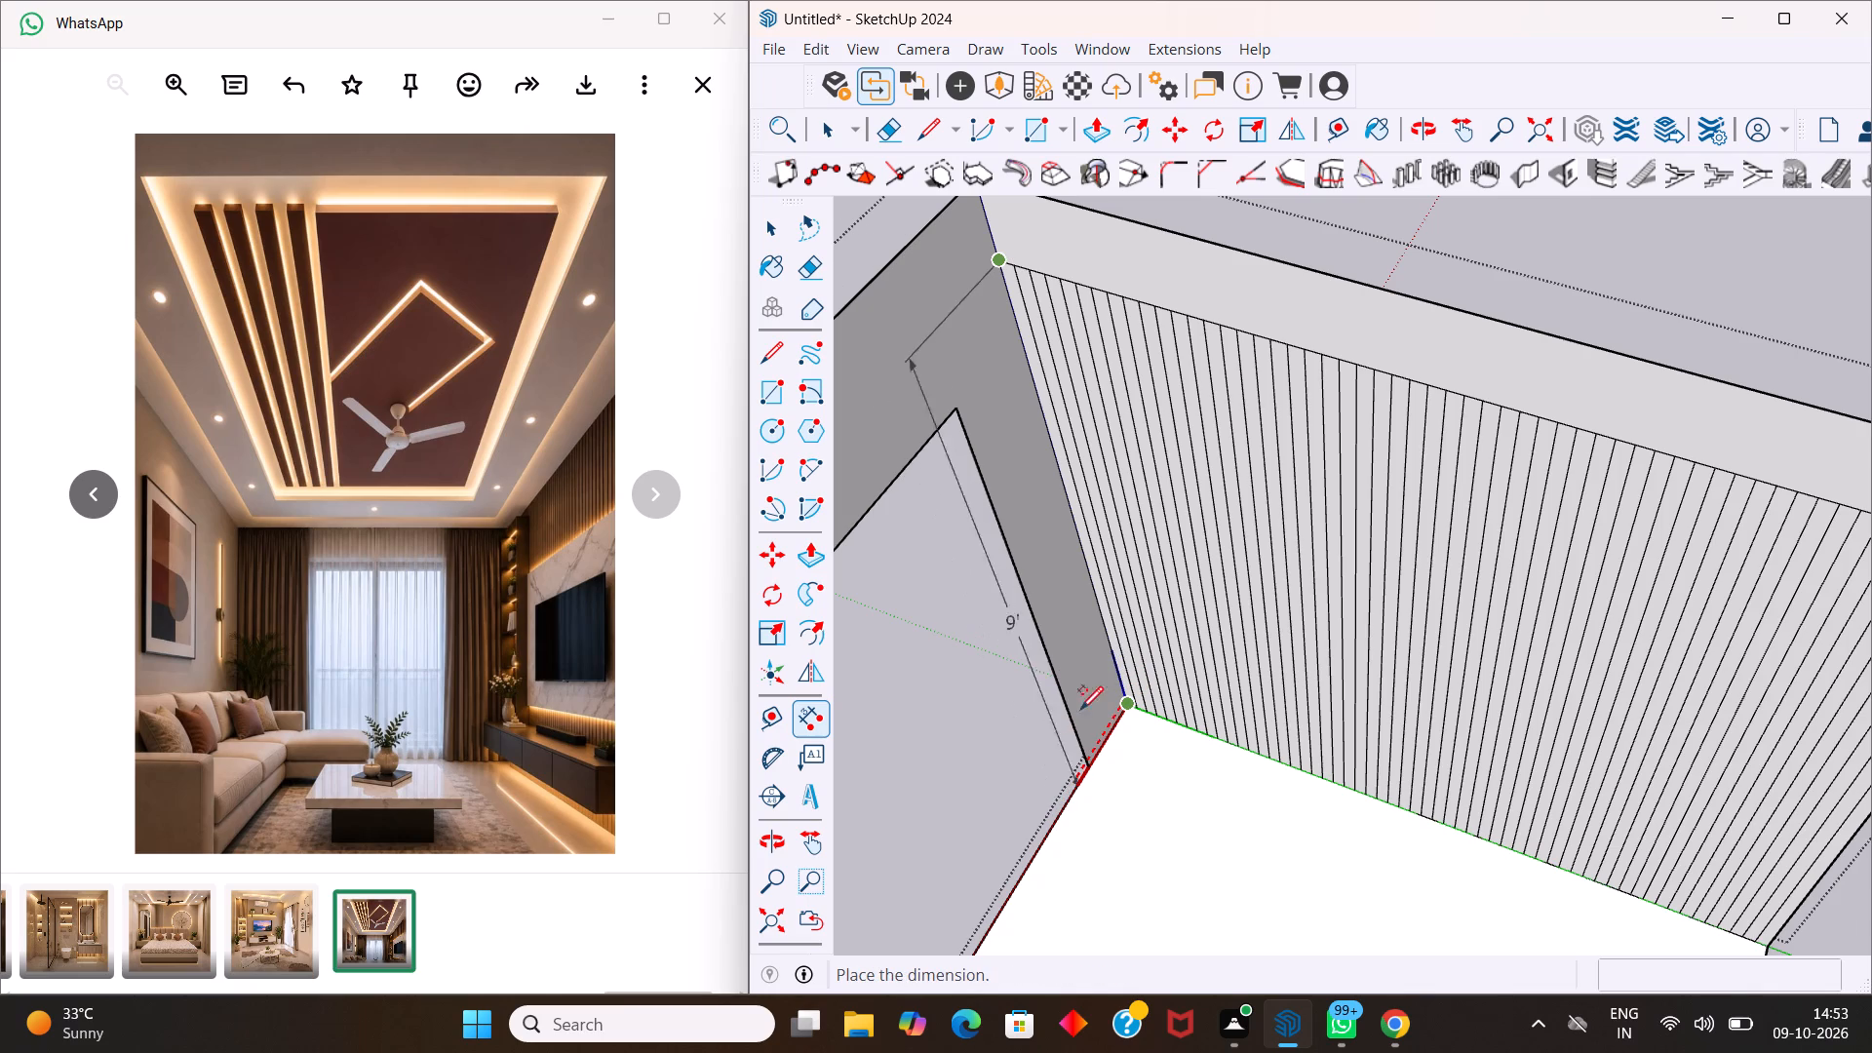
scroll(1398, 452, "down", 9)
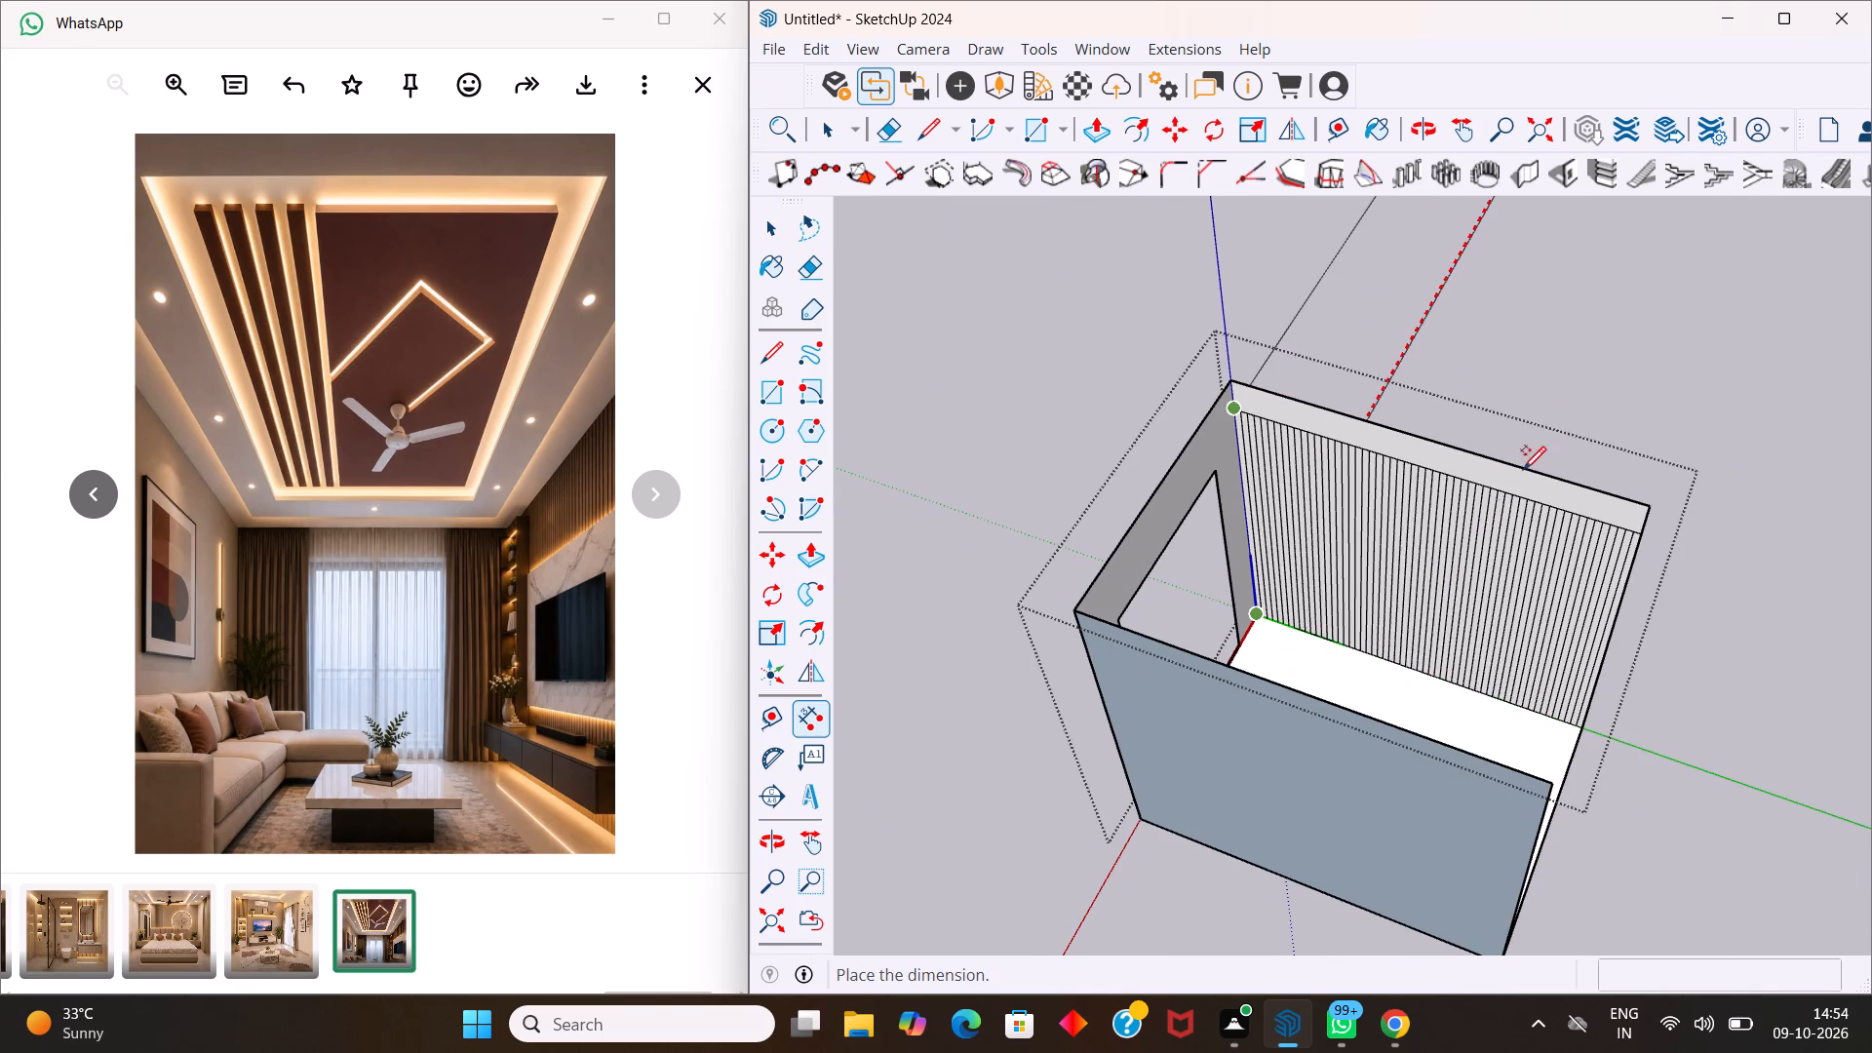
key("Escape")
Measure the width of the first flute along the fluted area's upper edge at the room corner, without placing a dimension.
scroll(1443, 419, "up", 2)
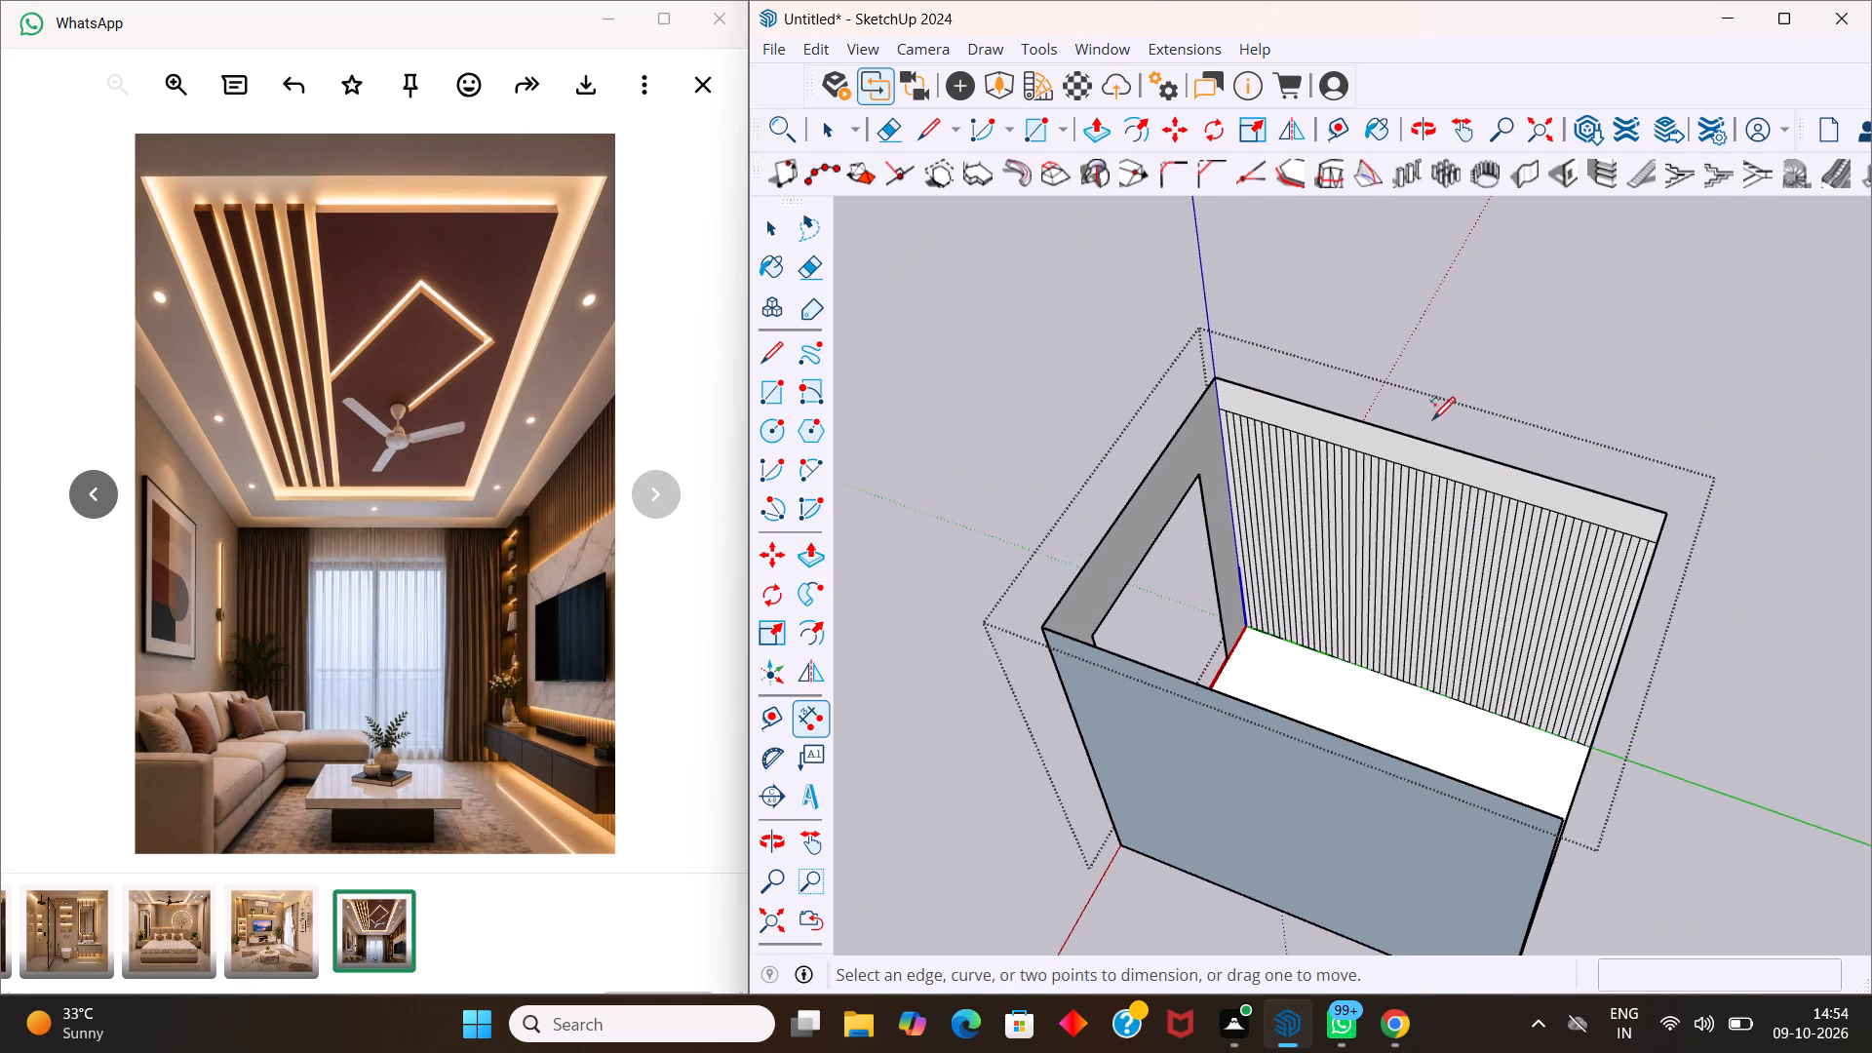
scroll(1432, 418, "up", 6)
left_click(1530, 394)
scroll(1317, 468, "up", 4)
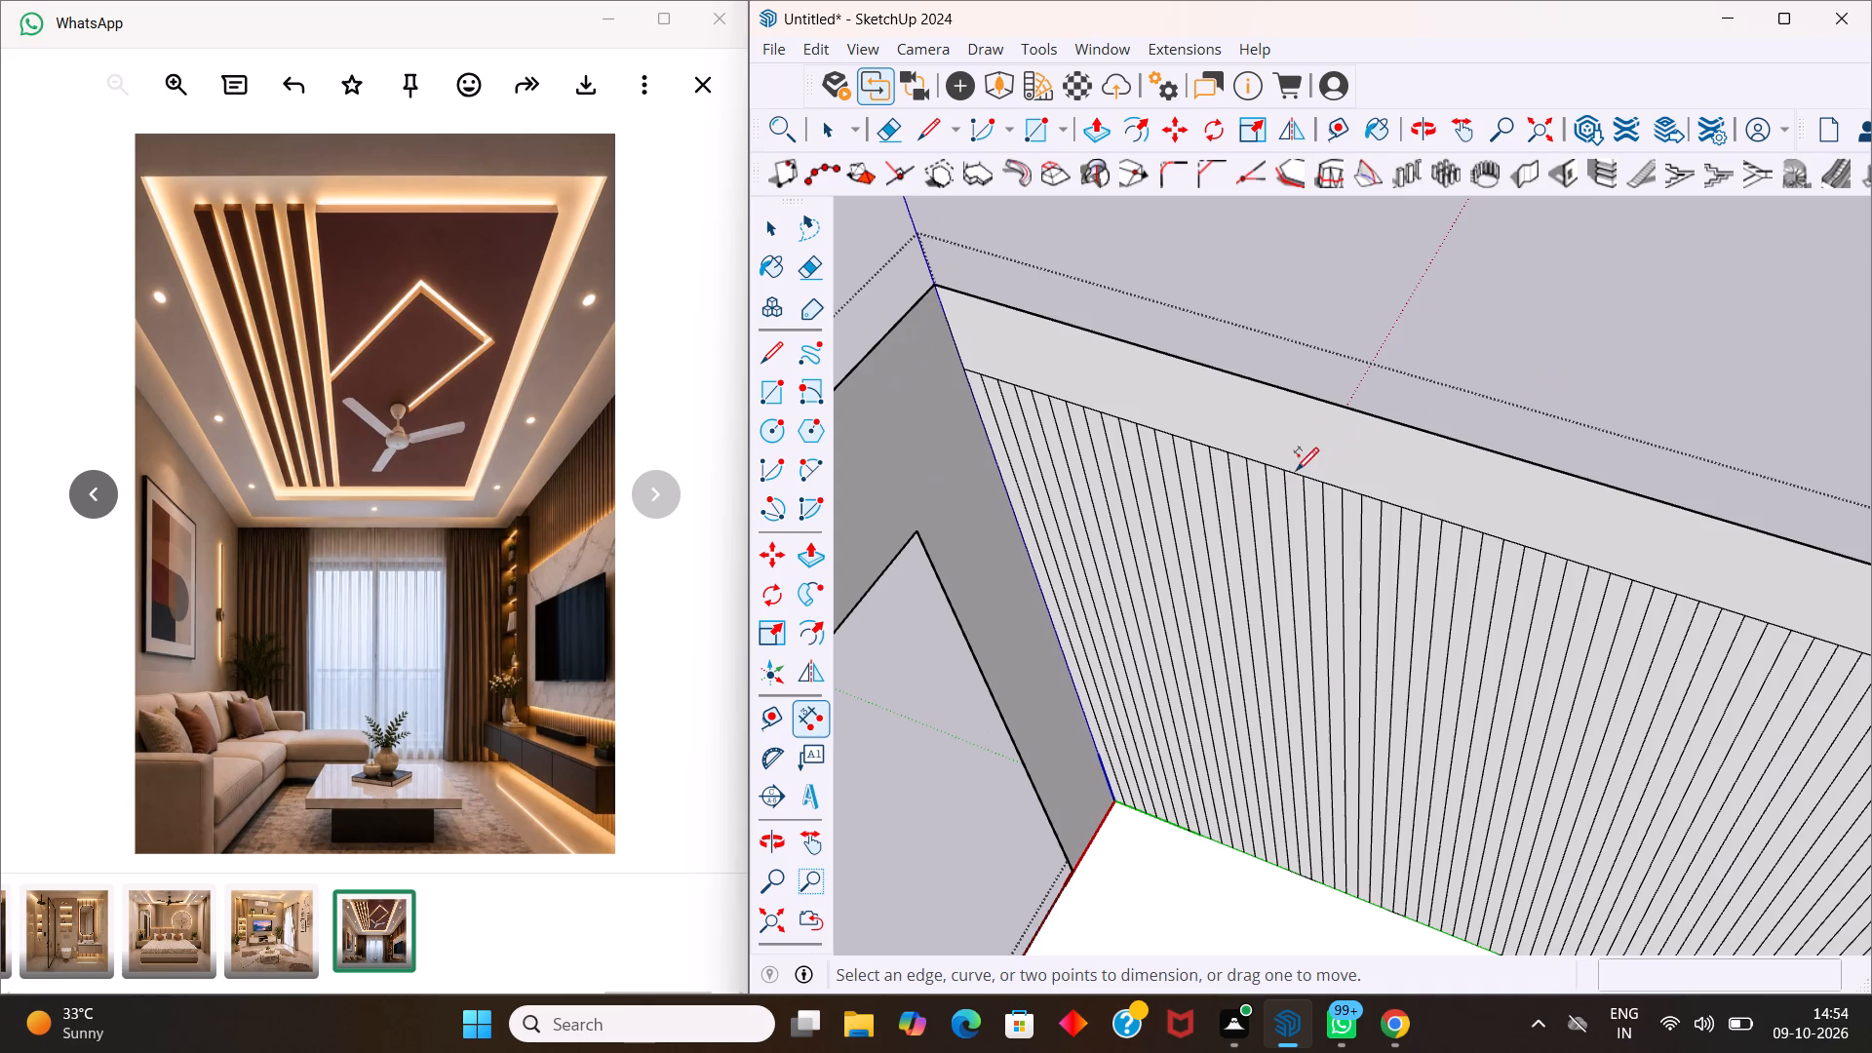
scroll(1126, 517, "up", 4)
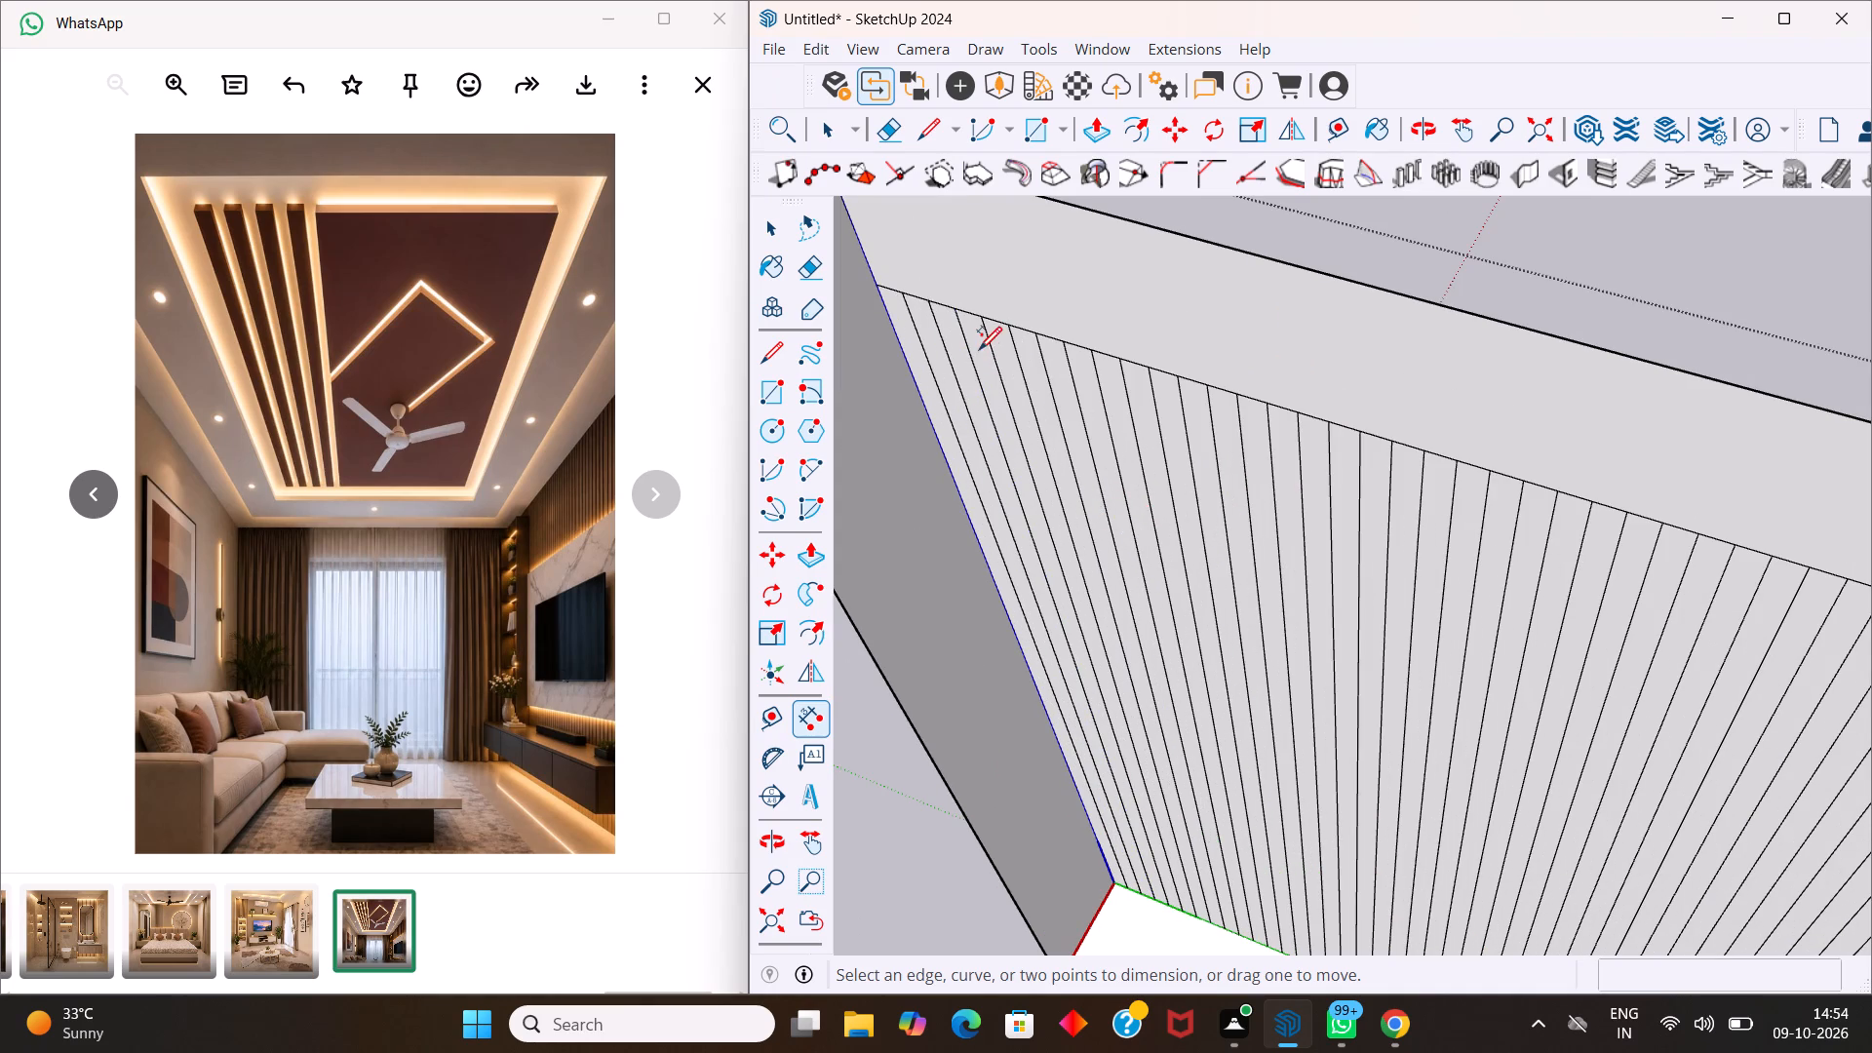
scroll(912, 390, "up", 3)
middle_click_drag(912, 388, 1069, 409)
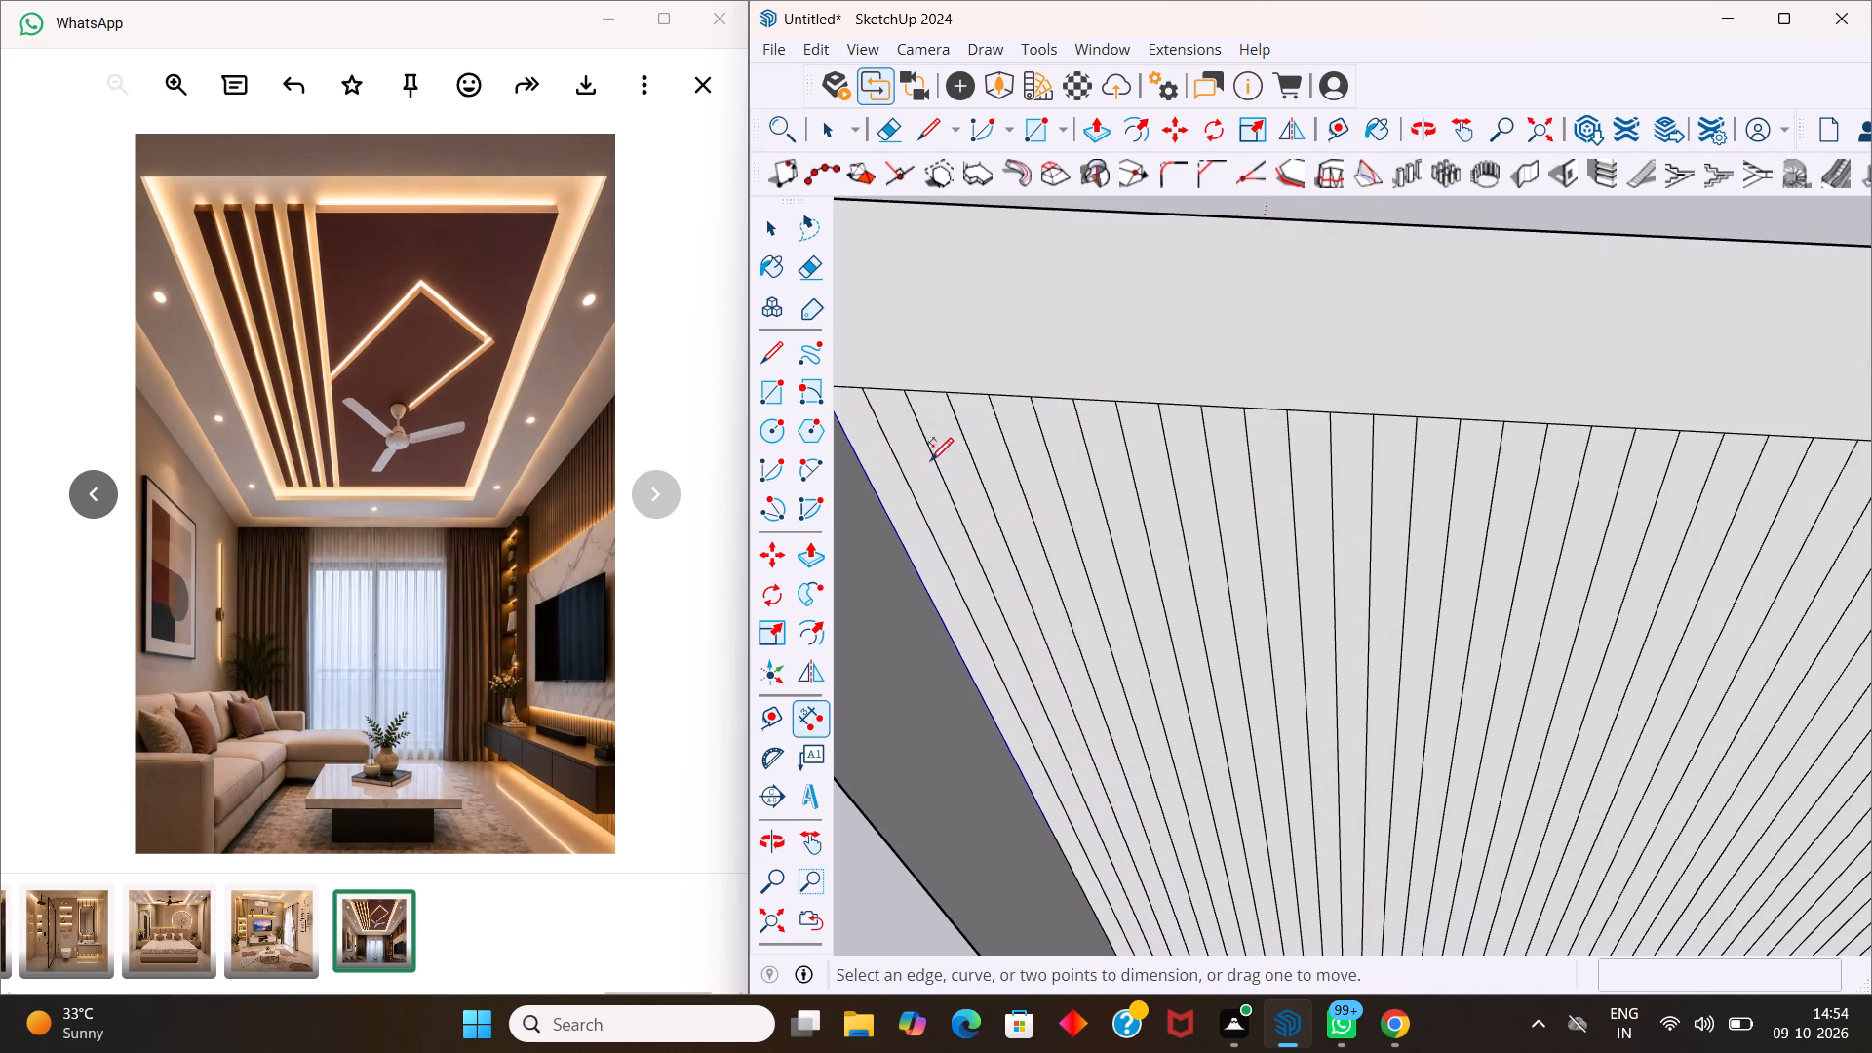
scroll(933, 455, "down", 5)
scroll(869, 420, "up", 8)
left_click(848, 395)
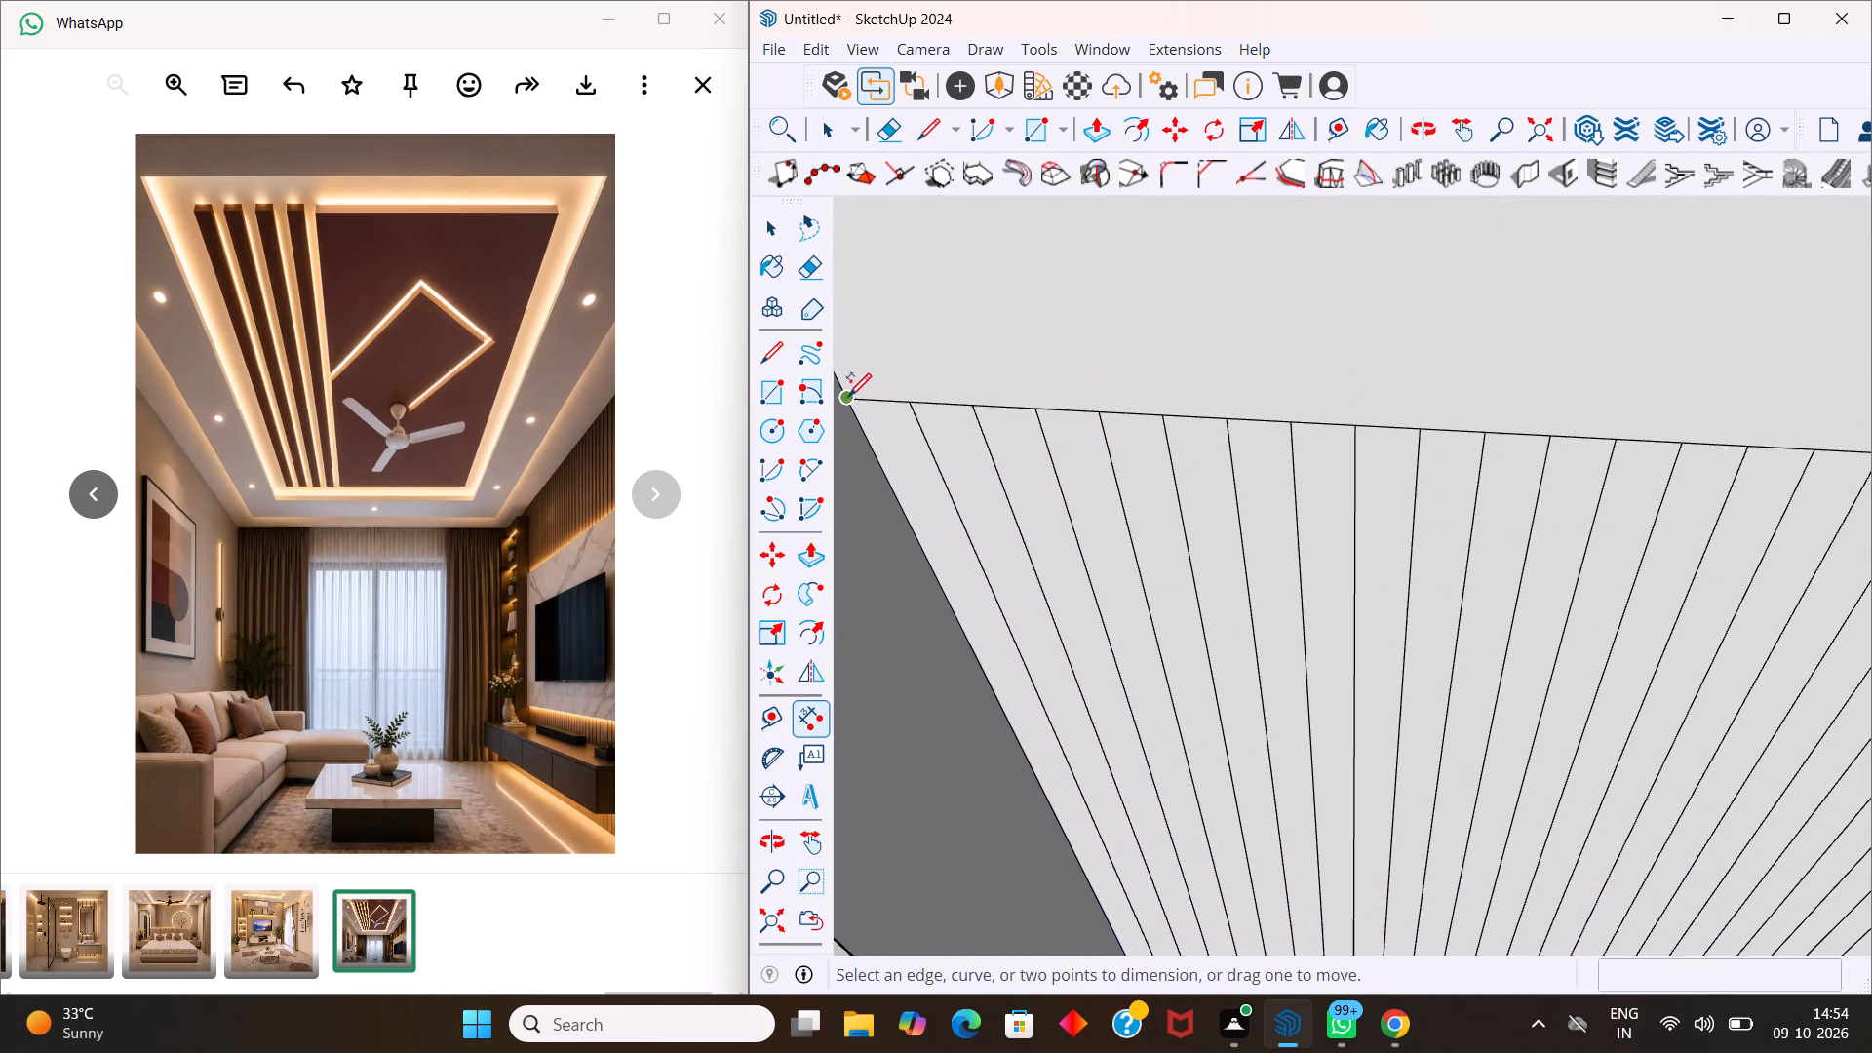
left_click(911, 405)
scroll(928, 351, "down", 4)
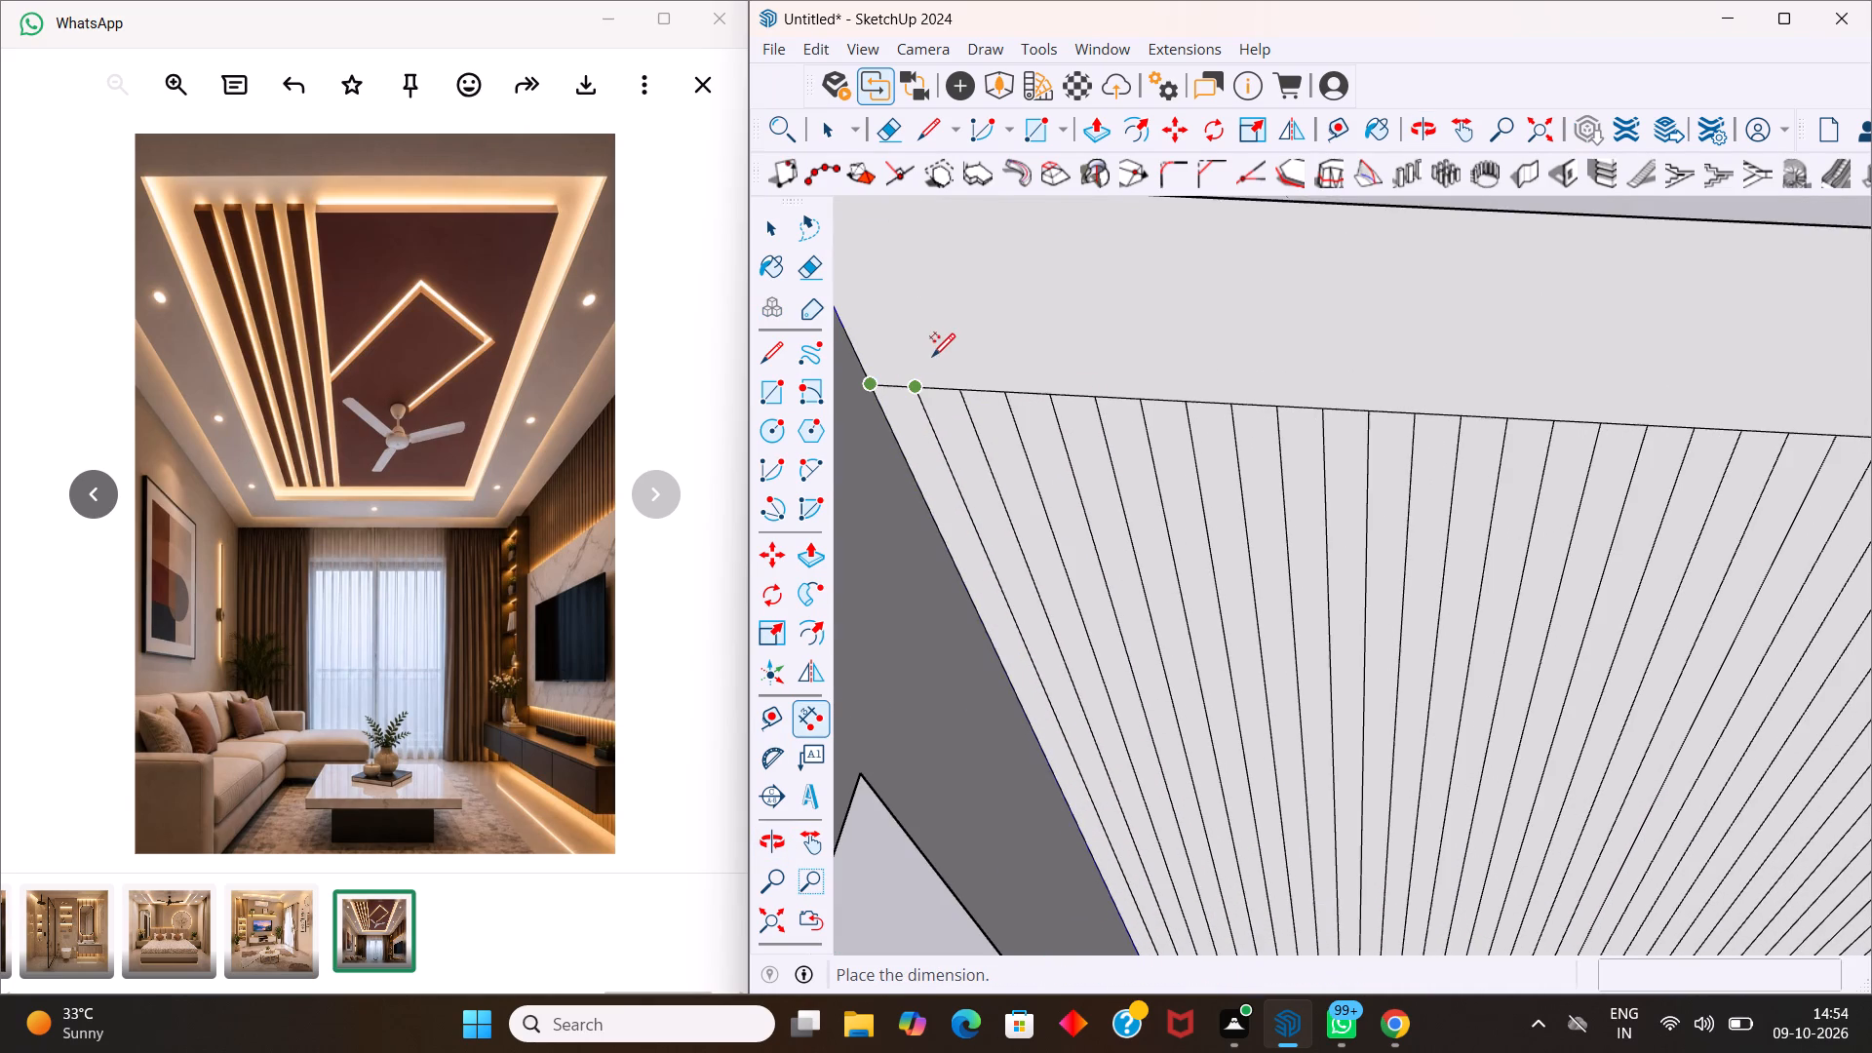
scroll(935, 353, "down", 5)
scroll(1096, 356, "down", 5)
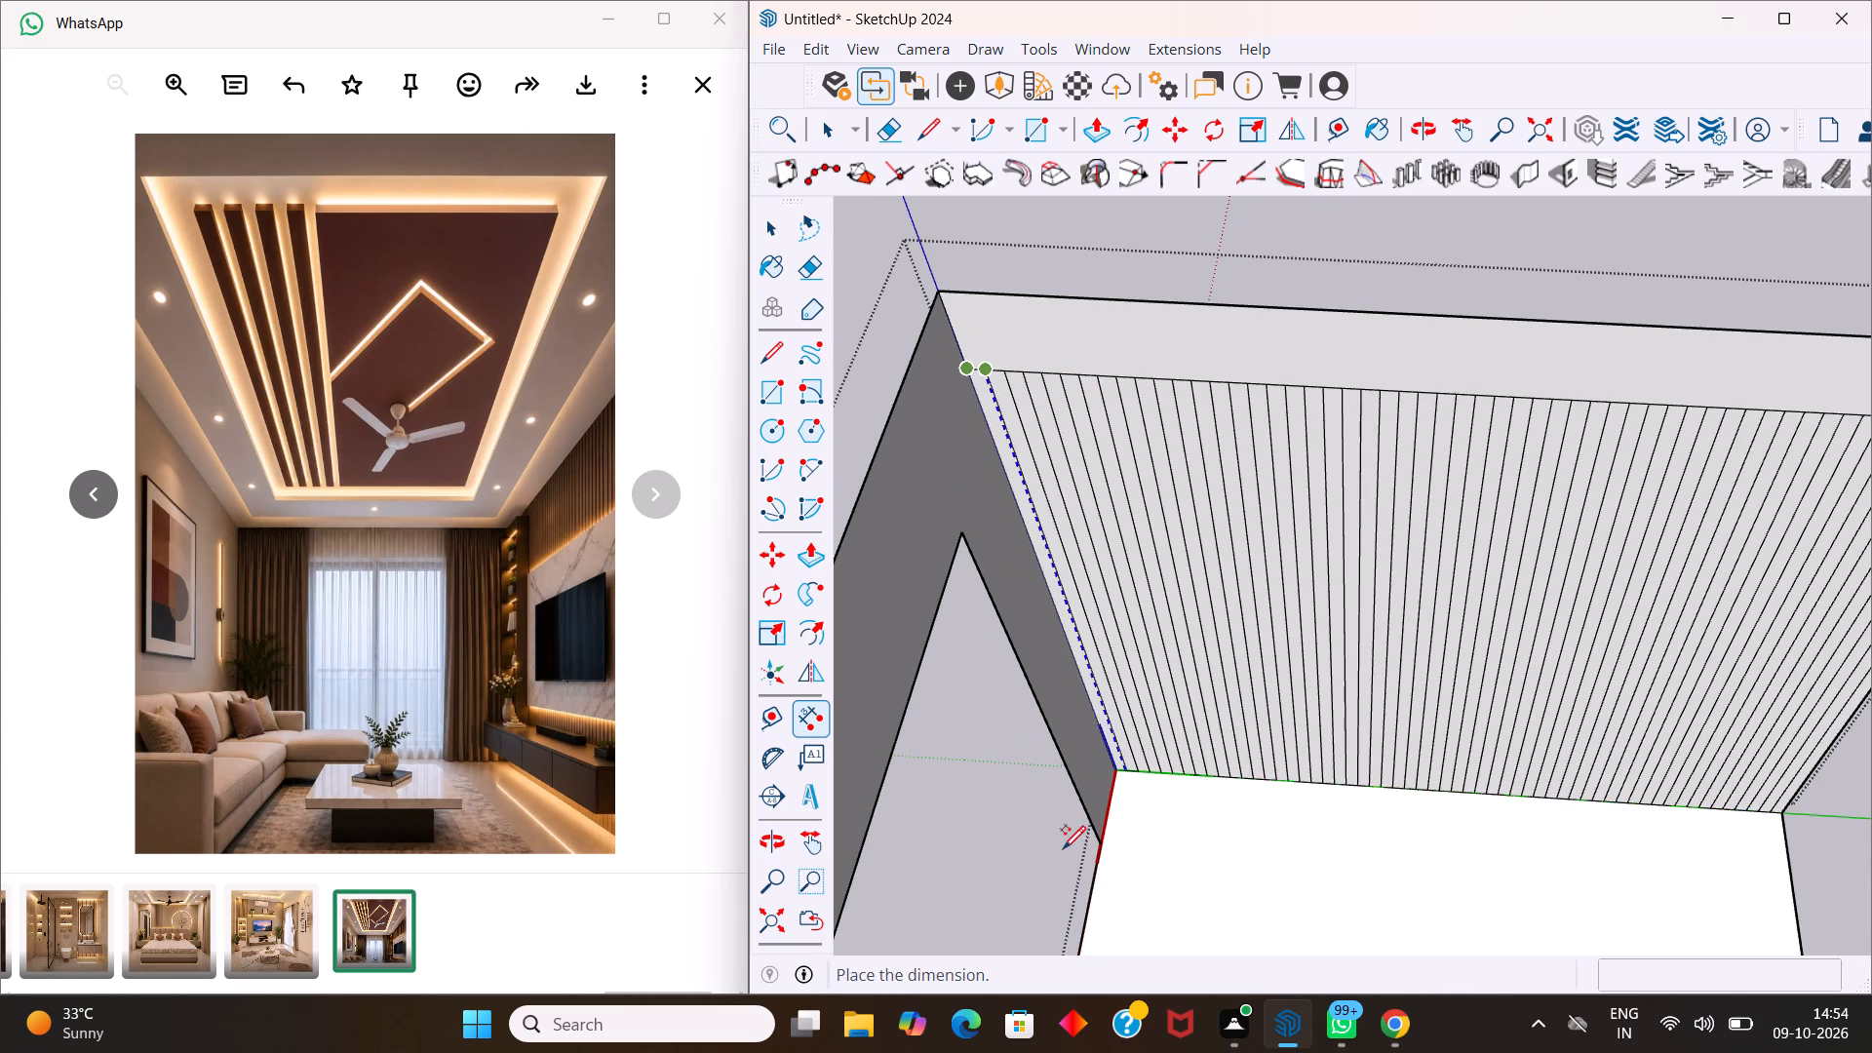
scroll(982, 771, "up", 3)
scroll(878, 443, "up", 6)
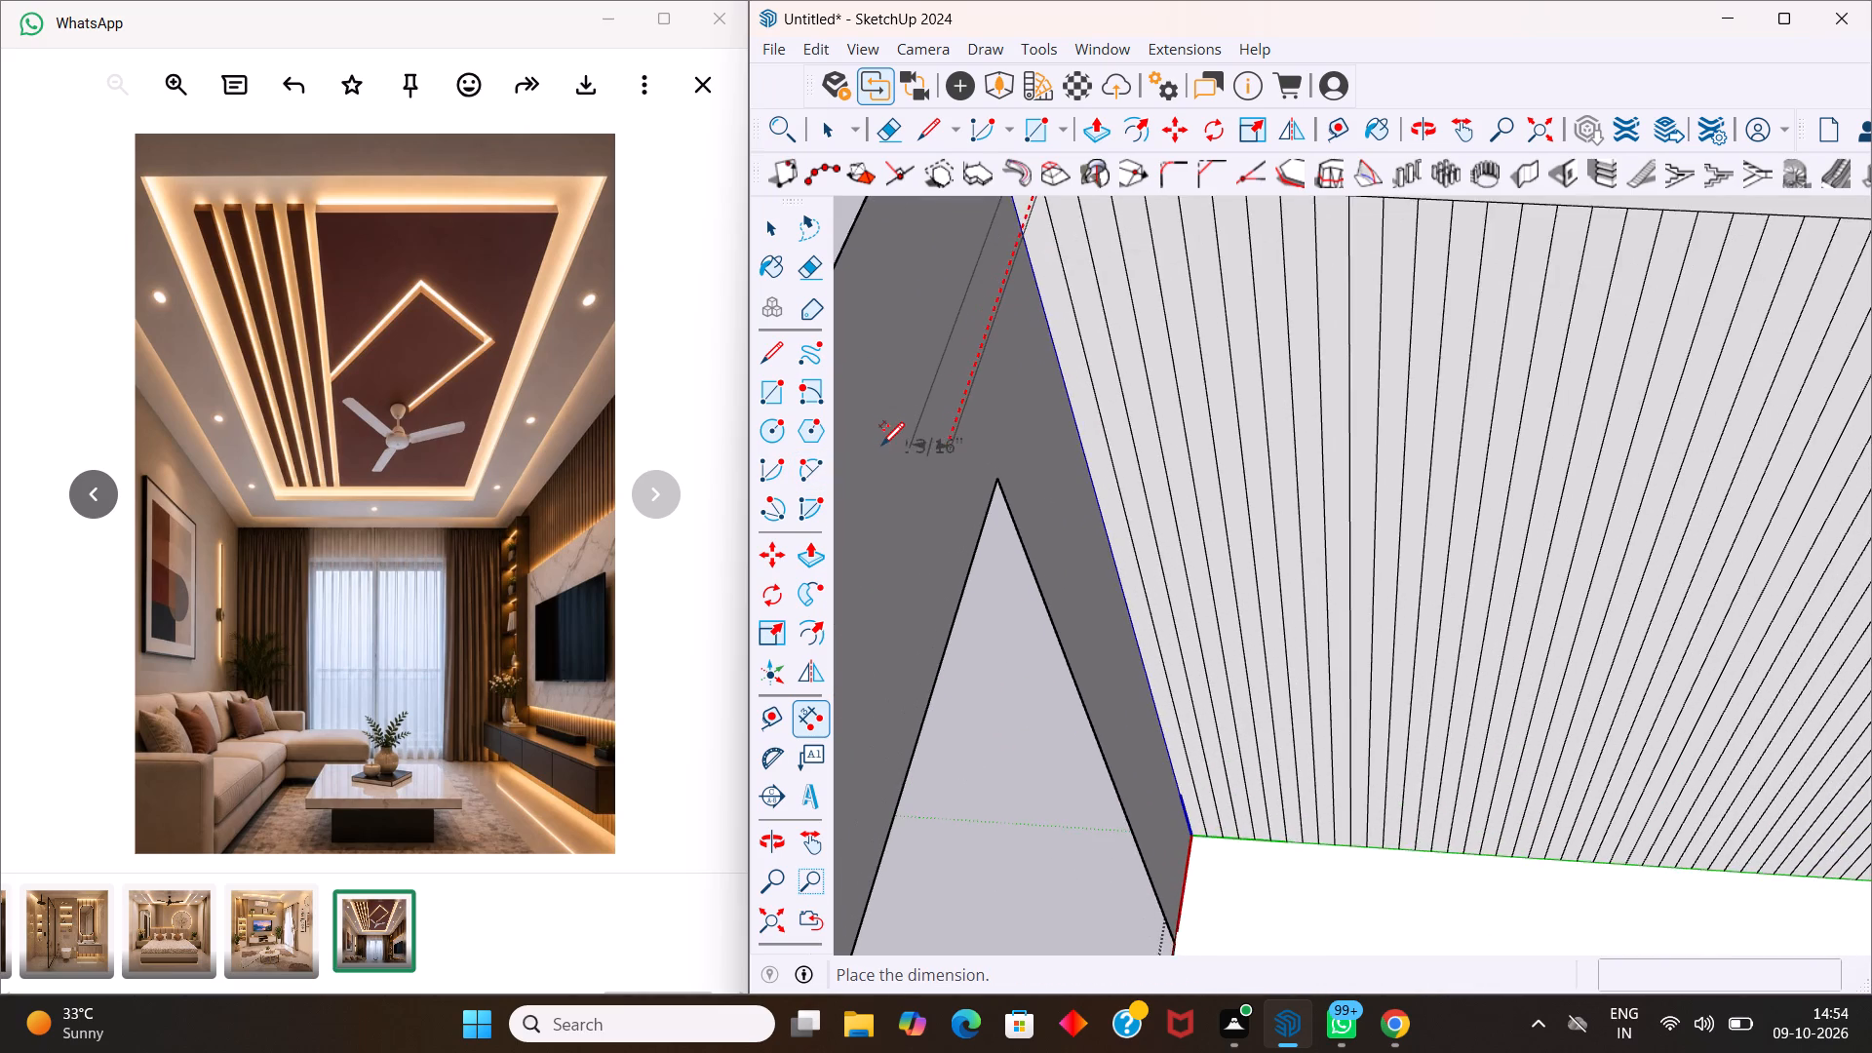
scroll(881, 444, "up", 17)
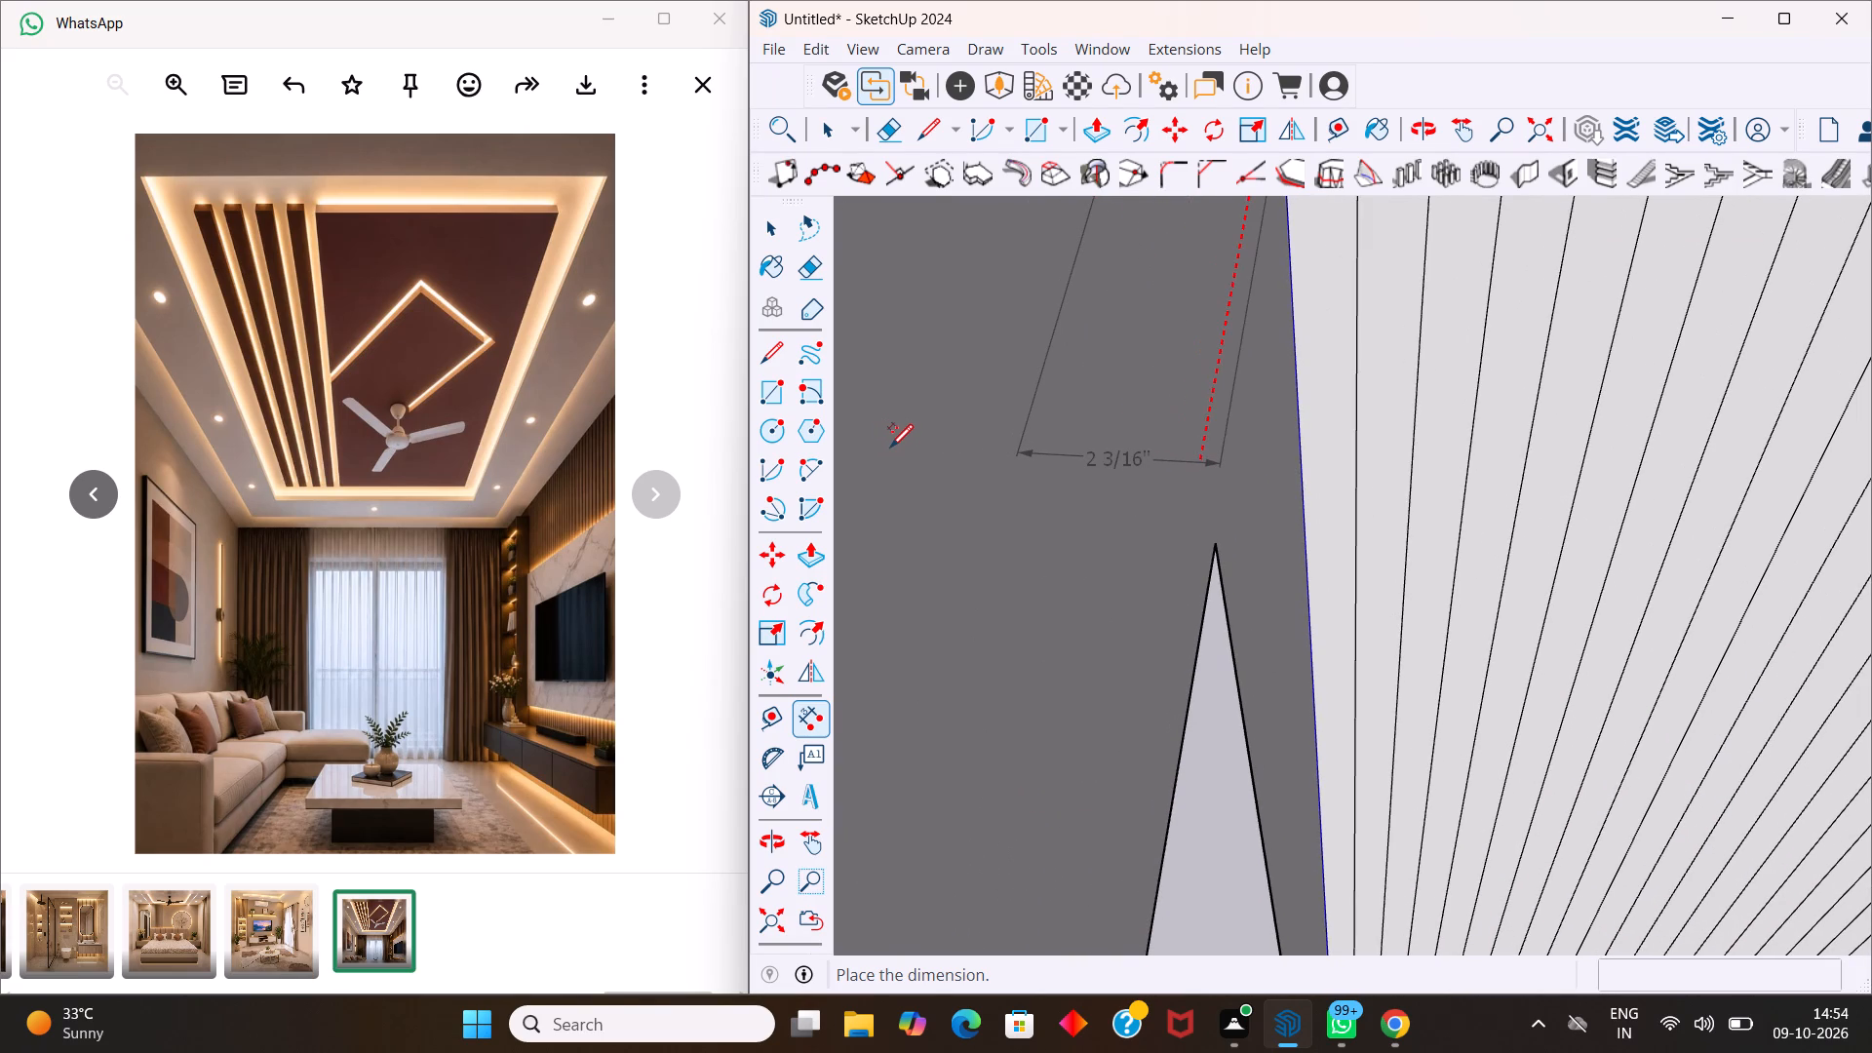
key("space")
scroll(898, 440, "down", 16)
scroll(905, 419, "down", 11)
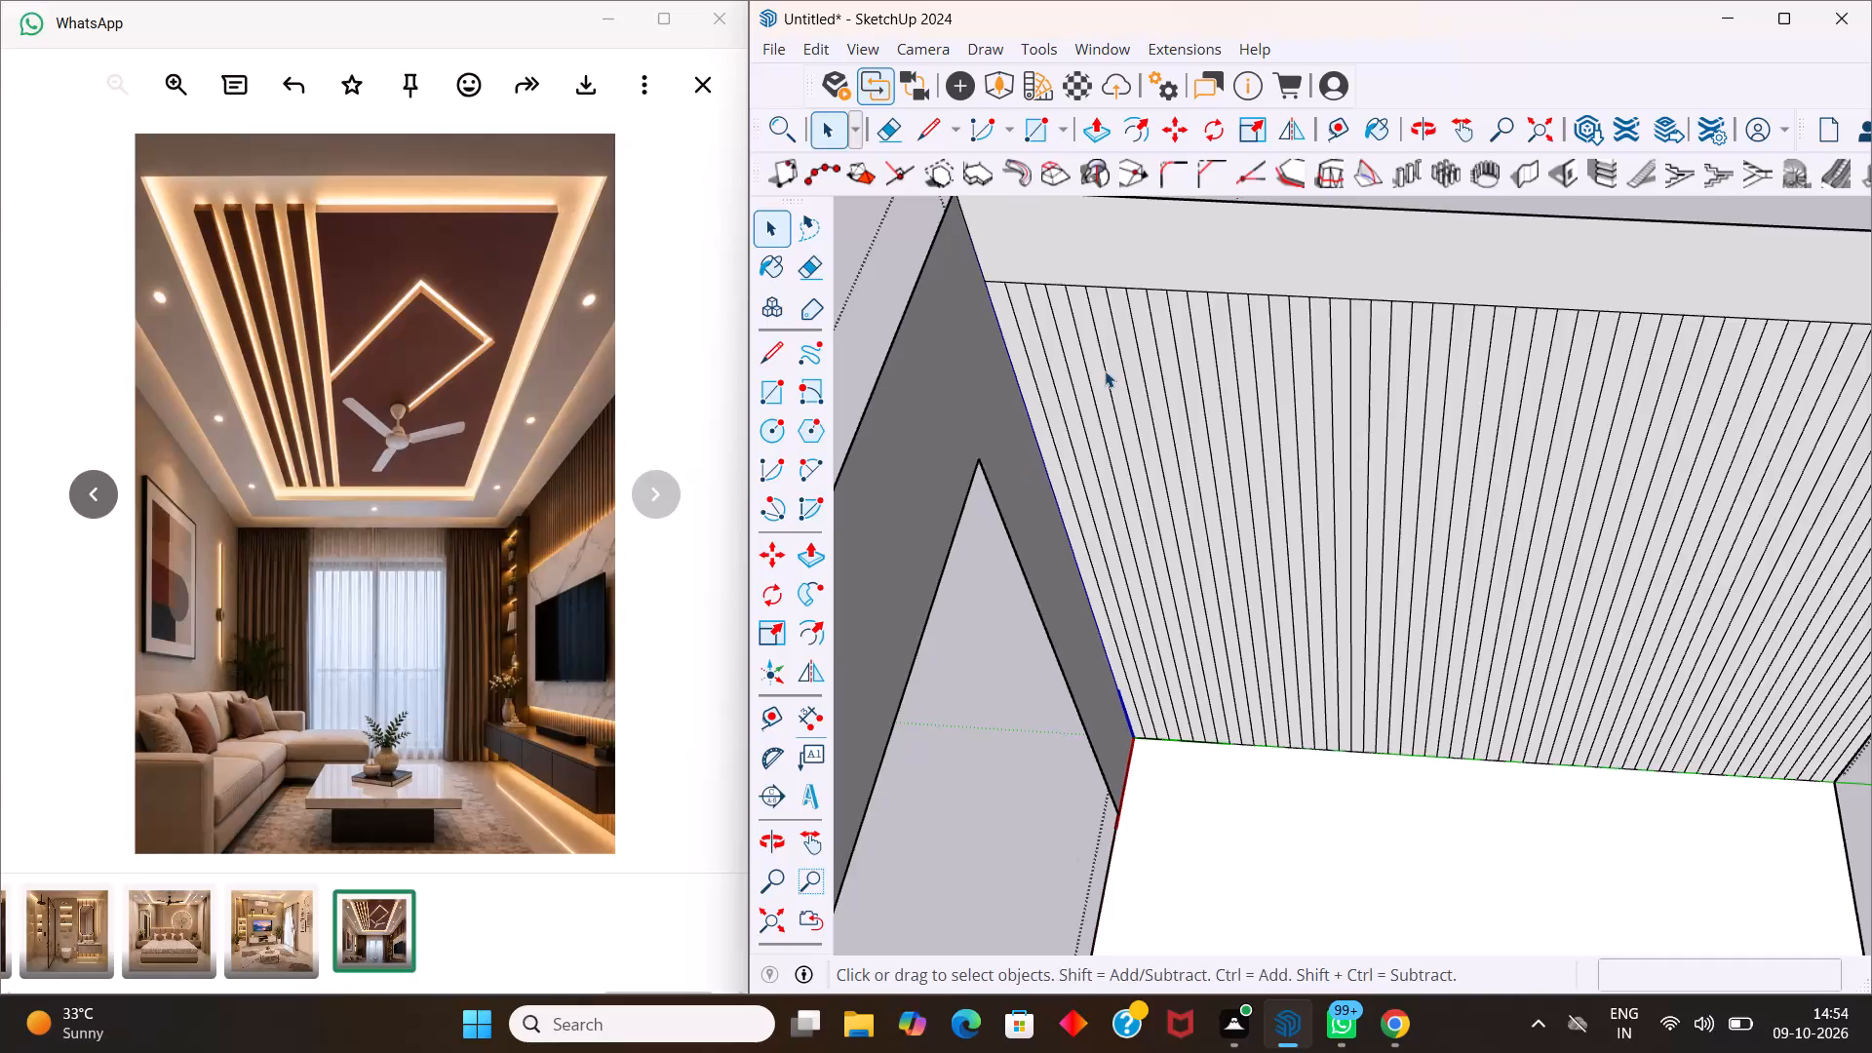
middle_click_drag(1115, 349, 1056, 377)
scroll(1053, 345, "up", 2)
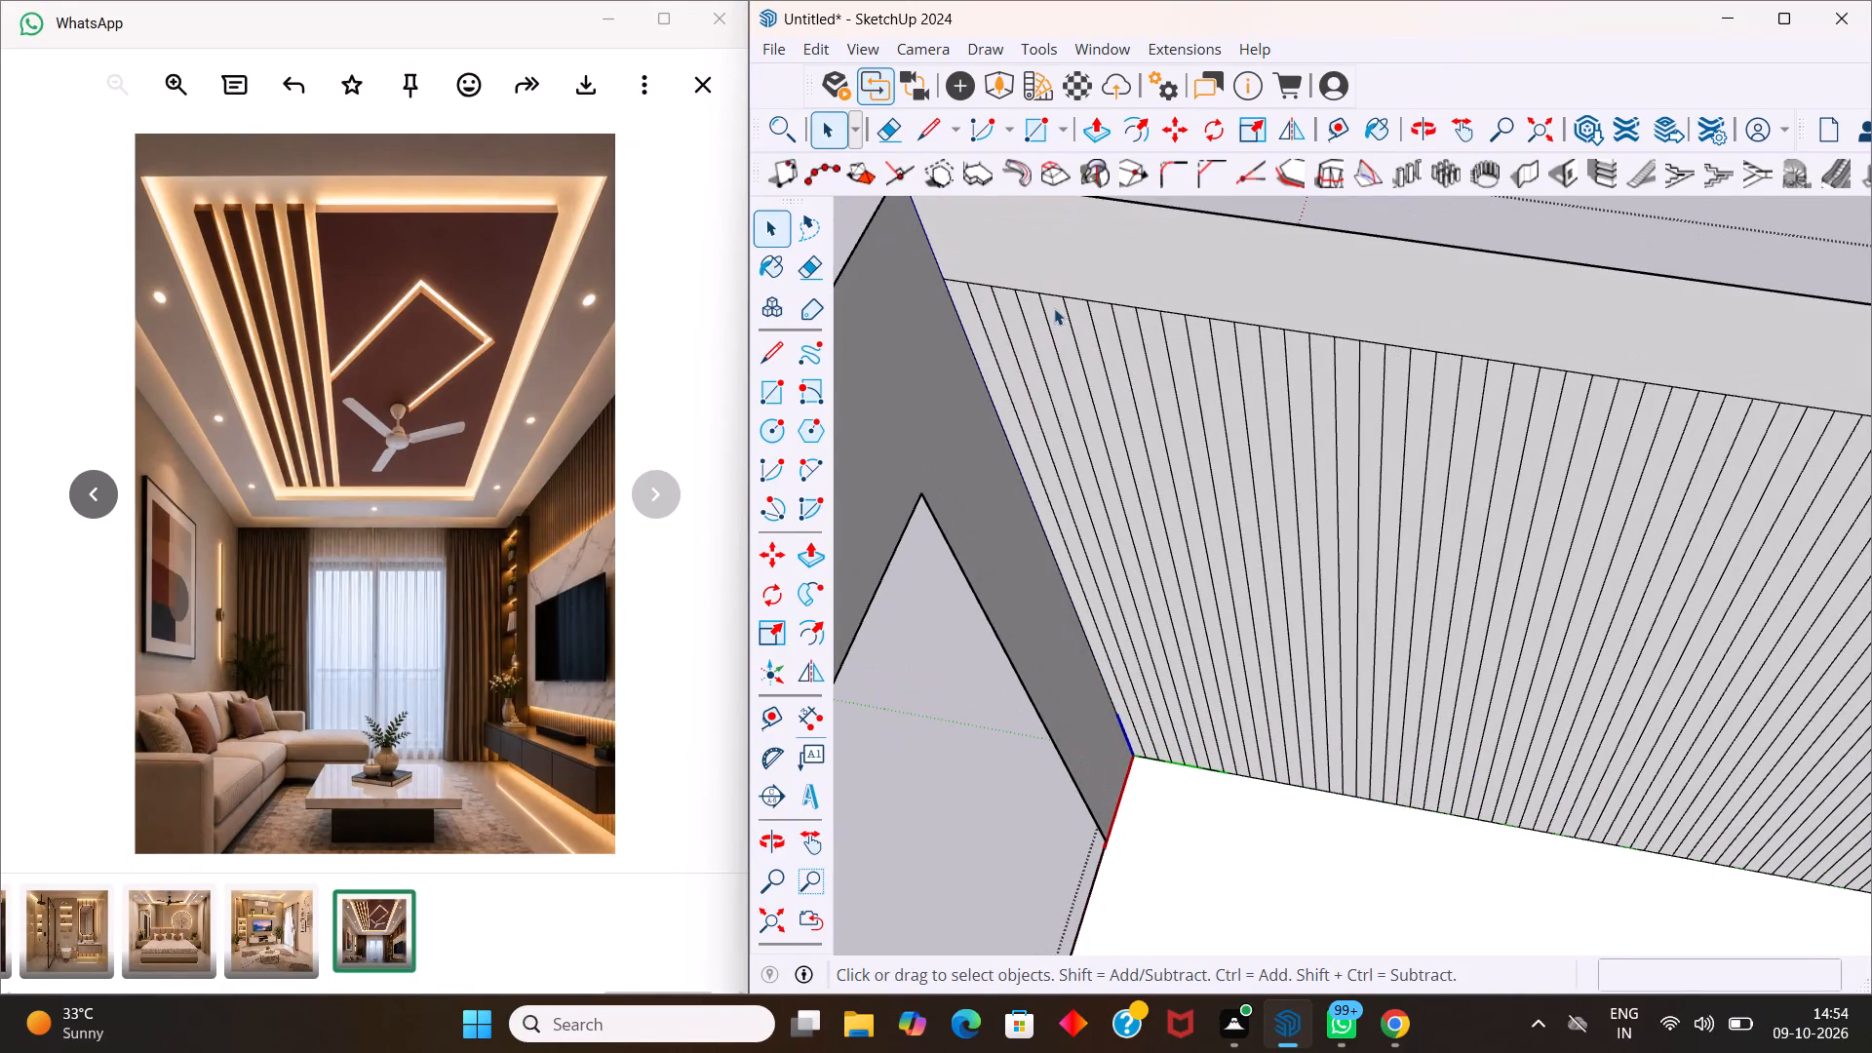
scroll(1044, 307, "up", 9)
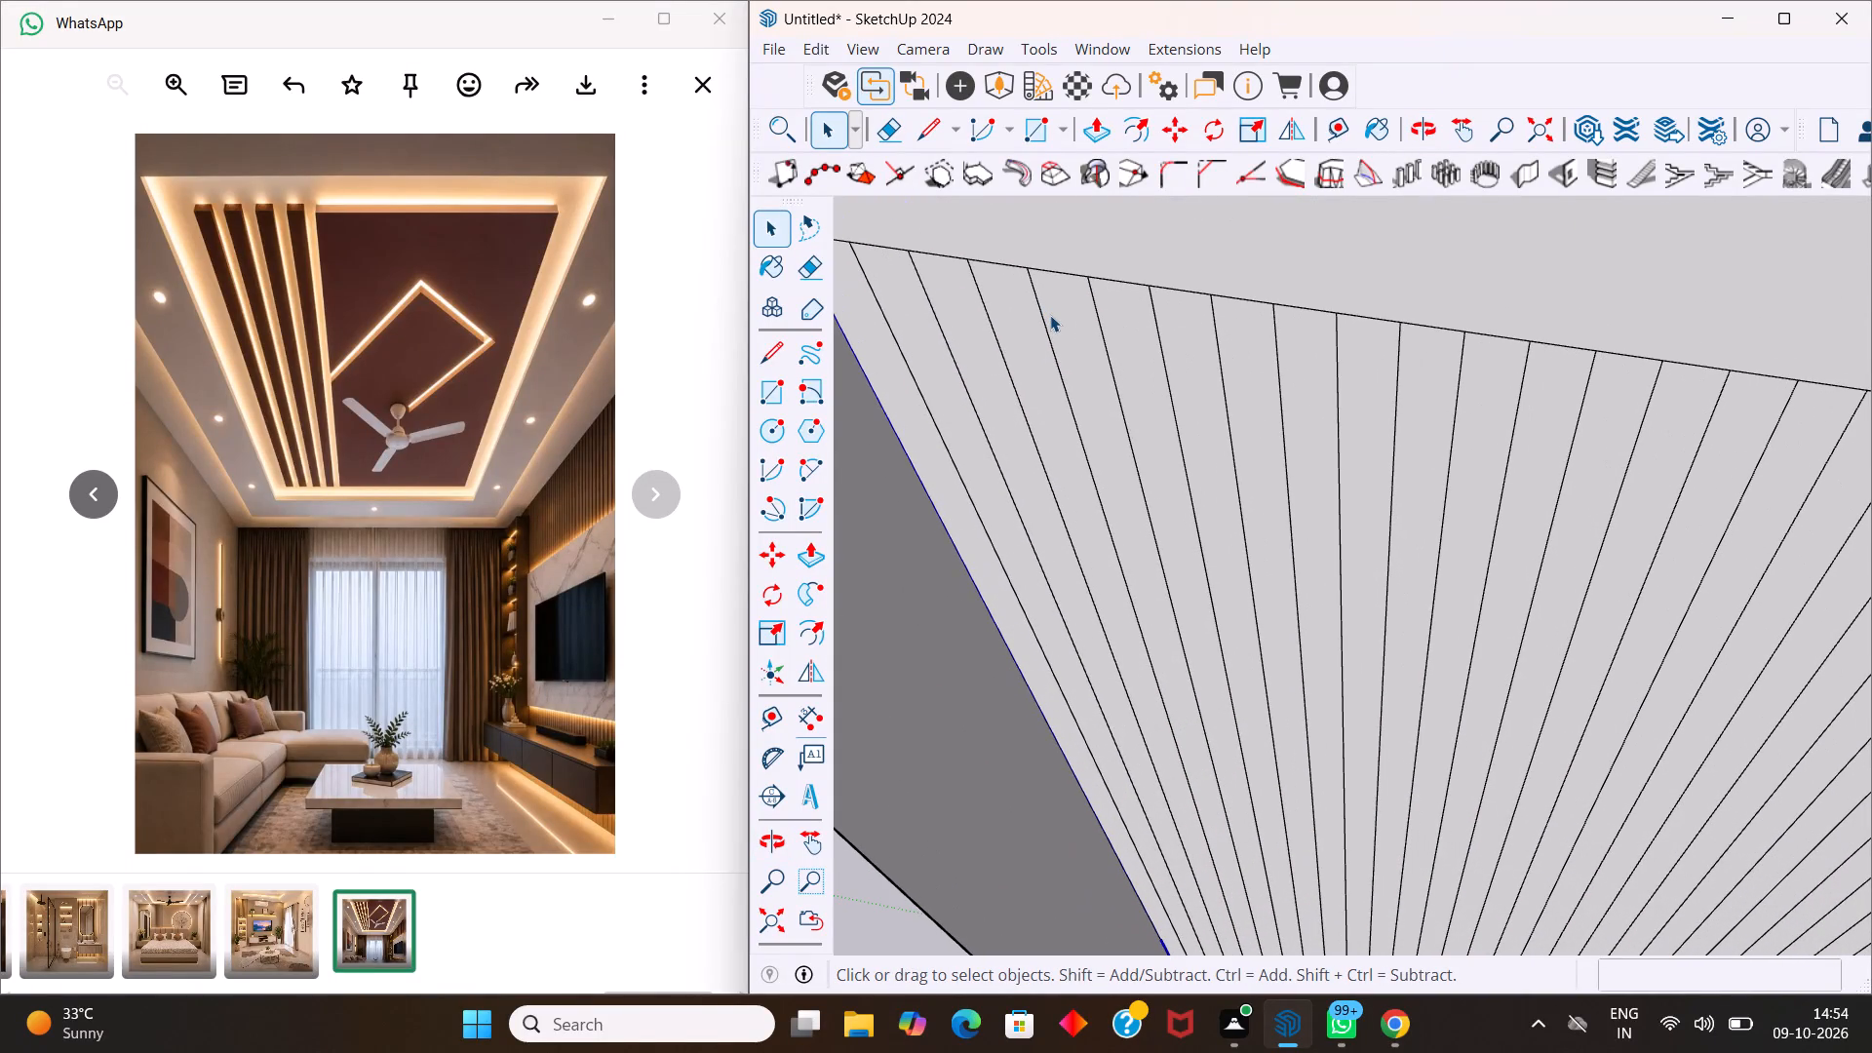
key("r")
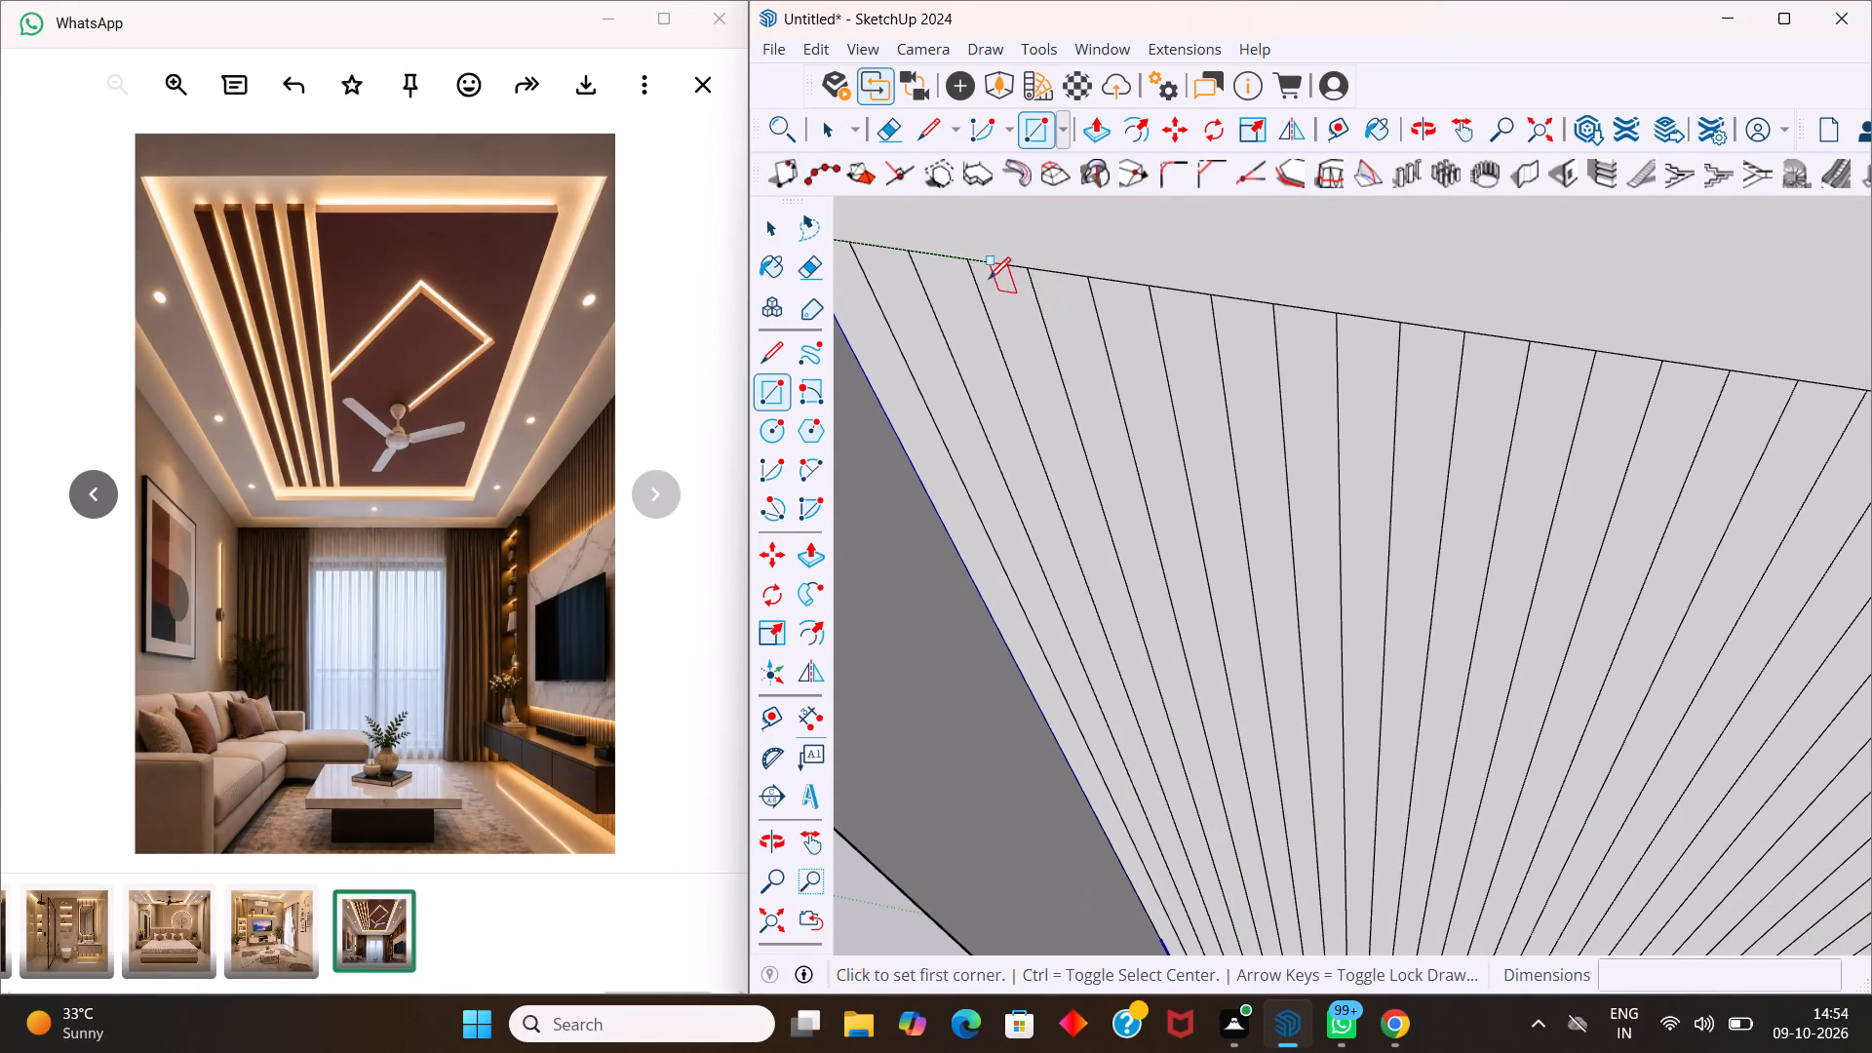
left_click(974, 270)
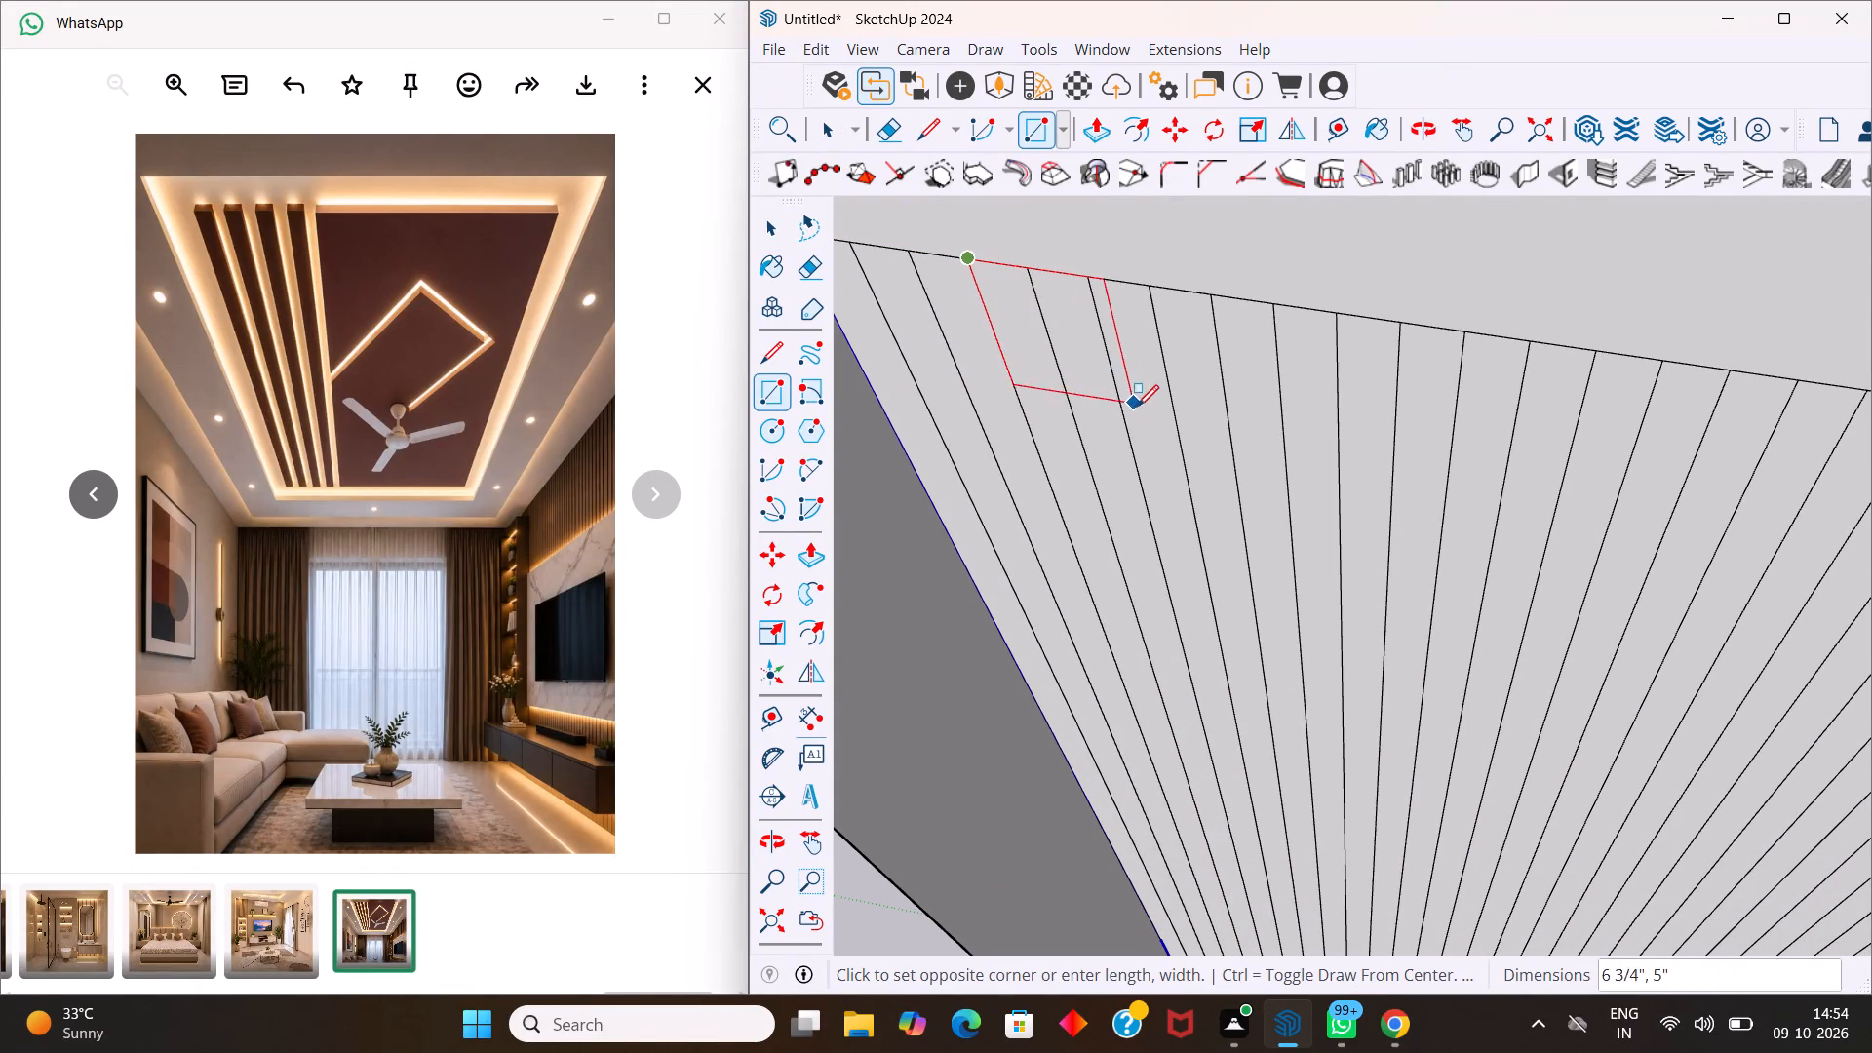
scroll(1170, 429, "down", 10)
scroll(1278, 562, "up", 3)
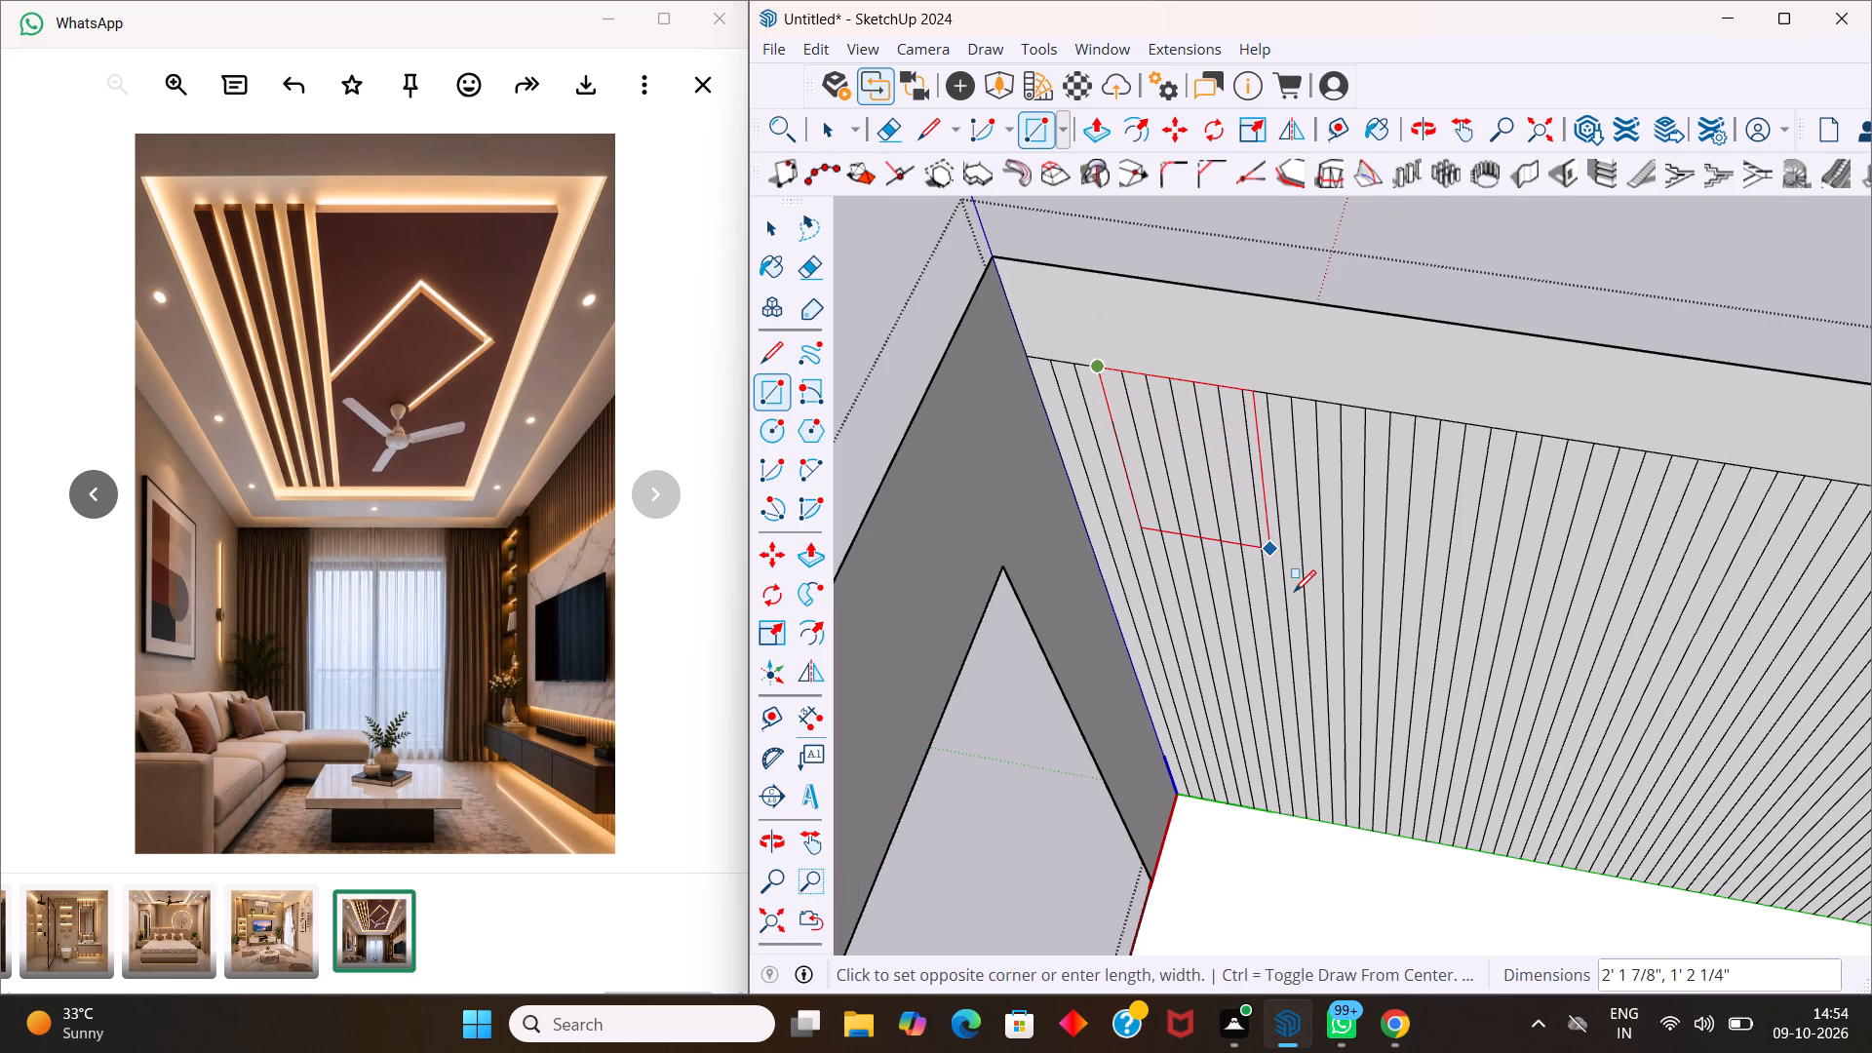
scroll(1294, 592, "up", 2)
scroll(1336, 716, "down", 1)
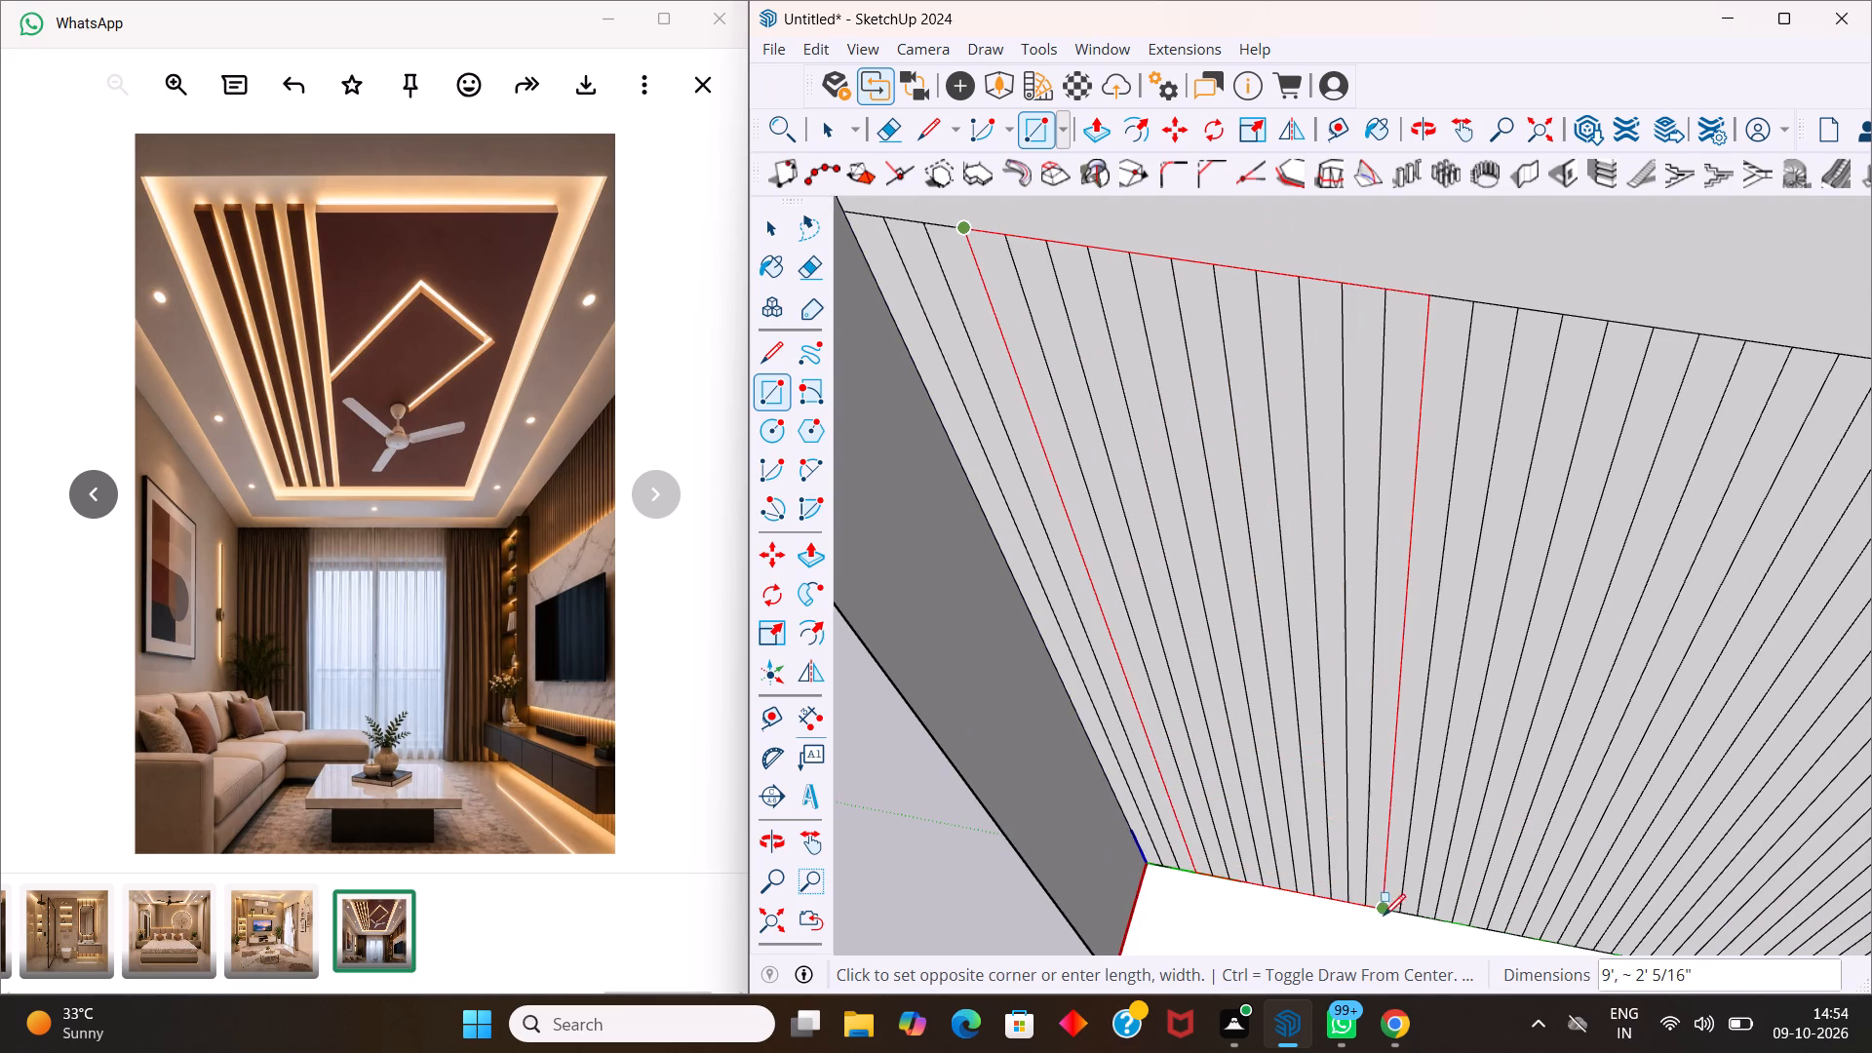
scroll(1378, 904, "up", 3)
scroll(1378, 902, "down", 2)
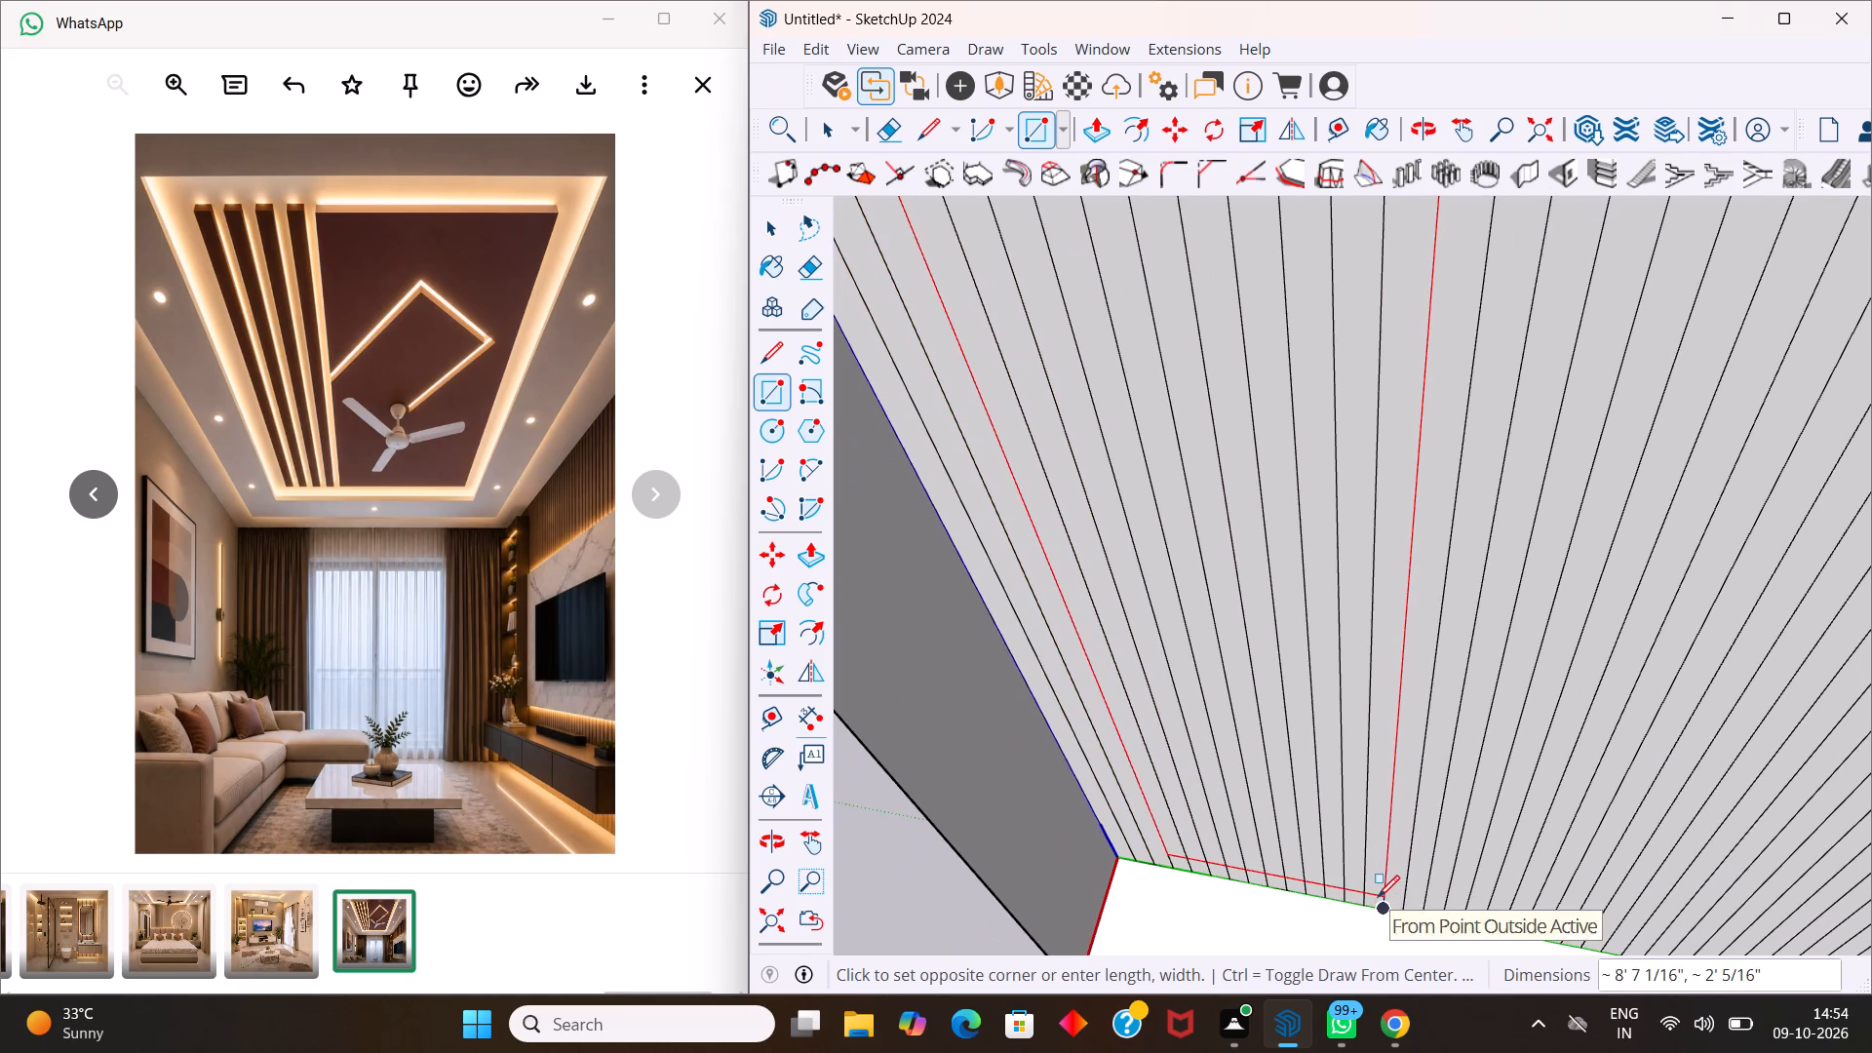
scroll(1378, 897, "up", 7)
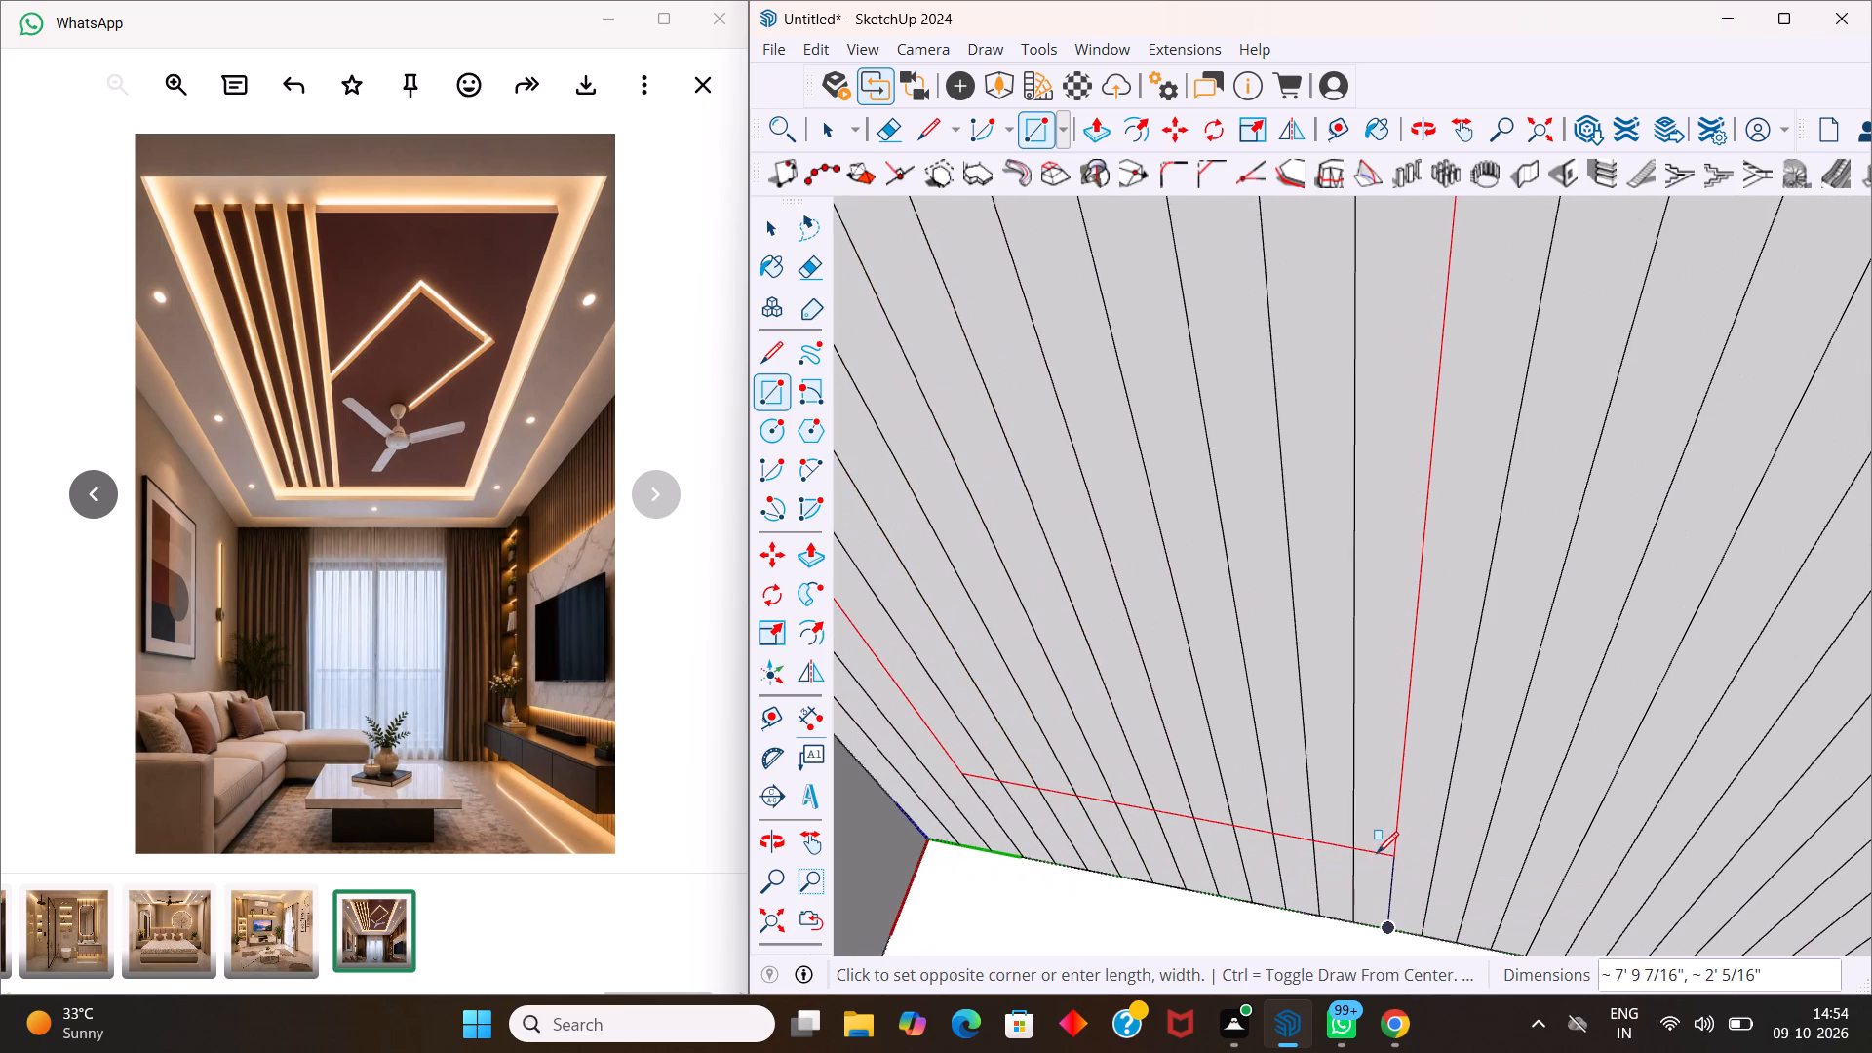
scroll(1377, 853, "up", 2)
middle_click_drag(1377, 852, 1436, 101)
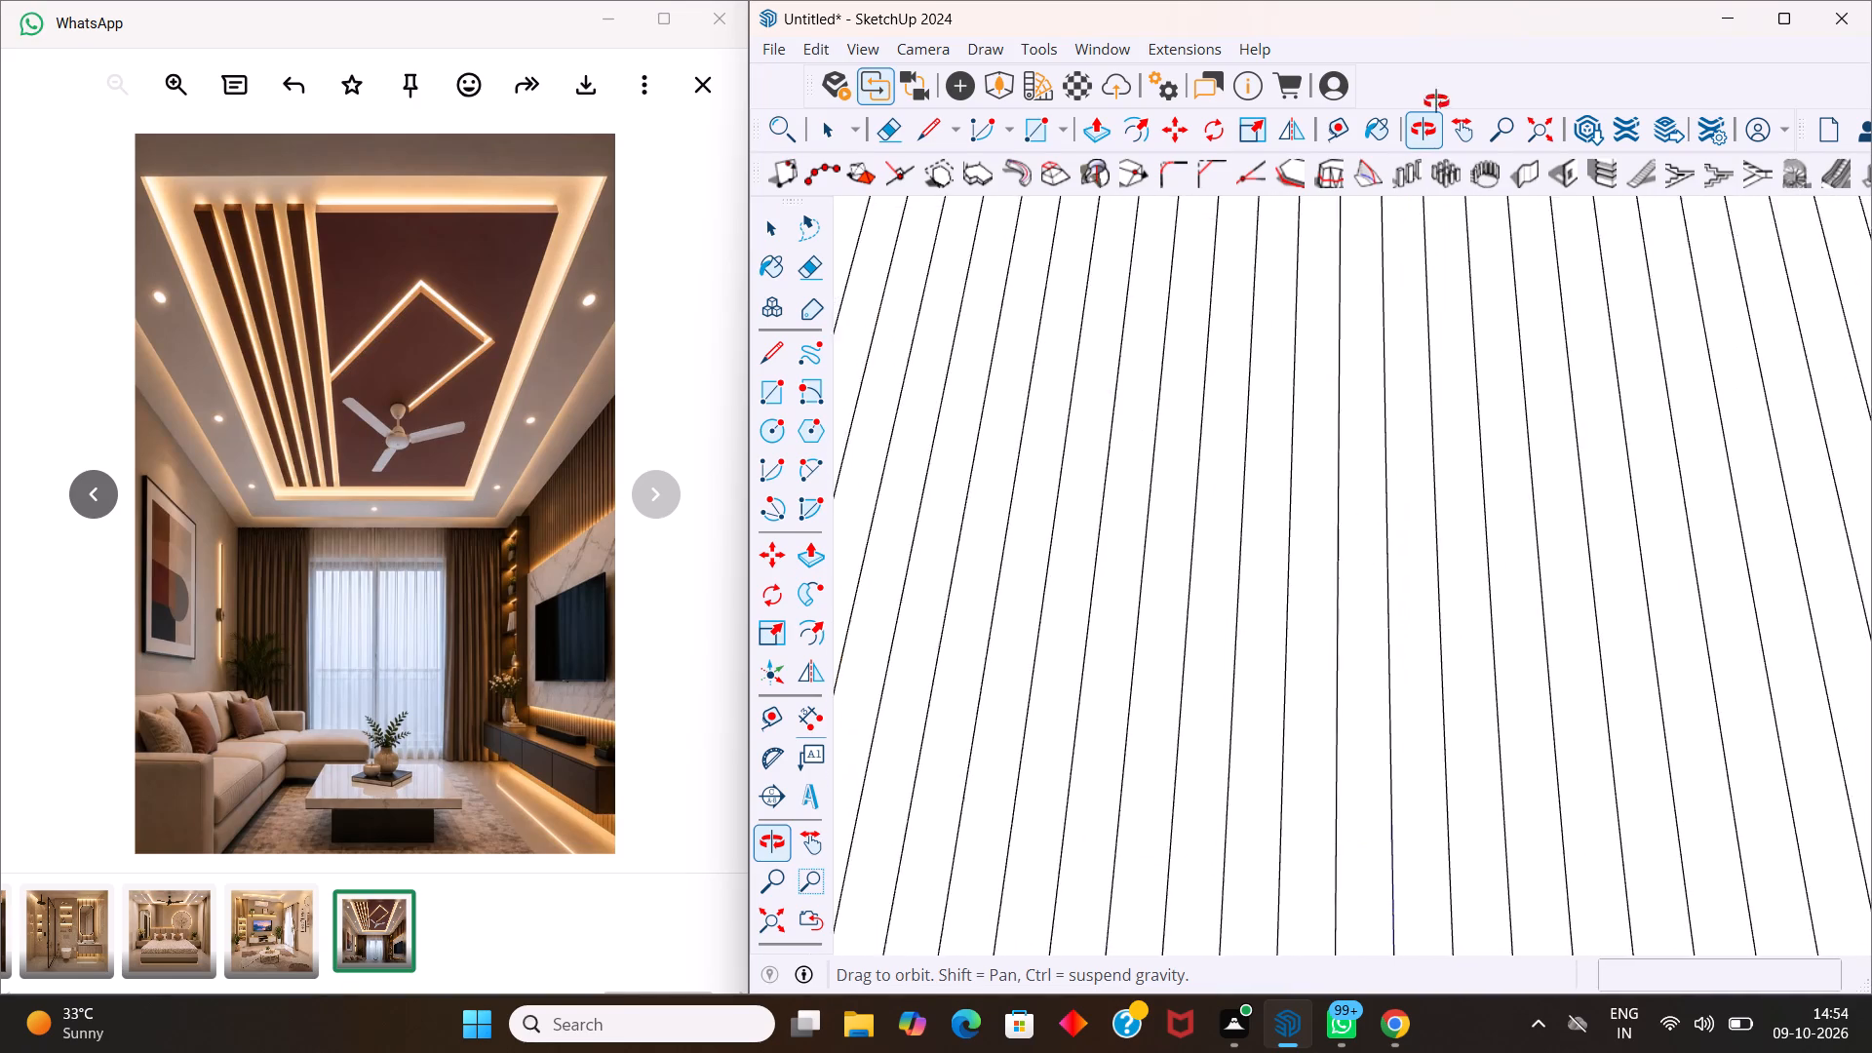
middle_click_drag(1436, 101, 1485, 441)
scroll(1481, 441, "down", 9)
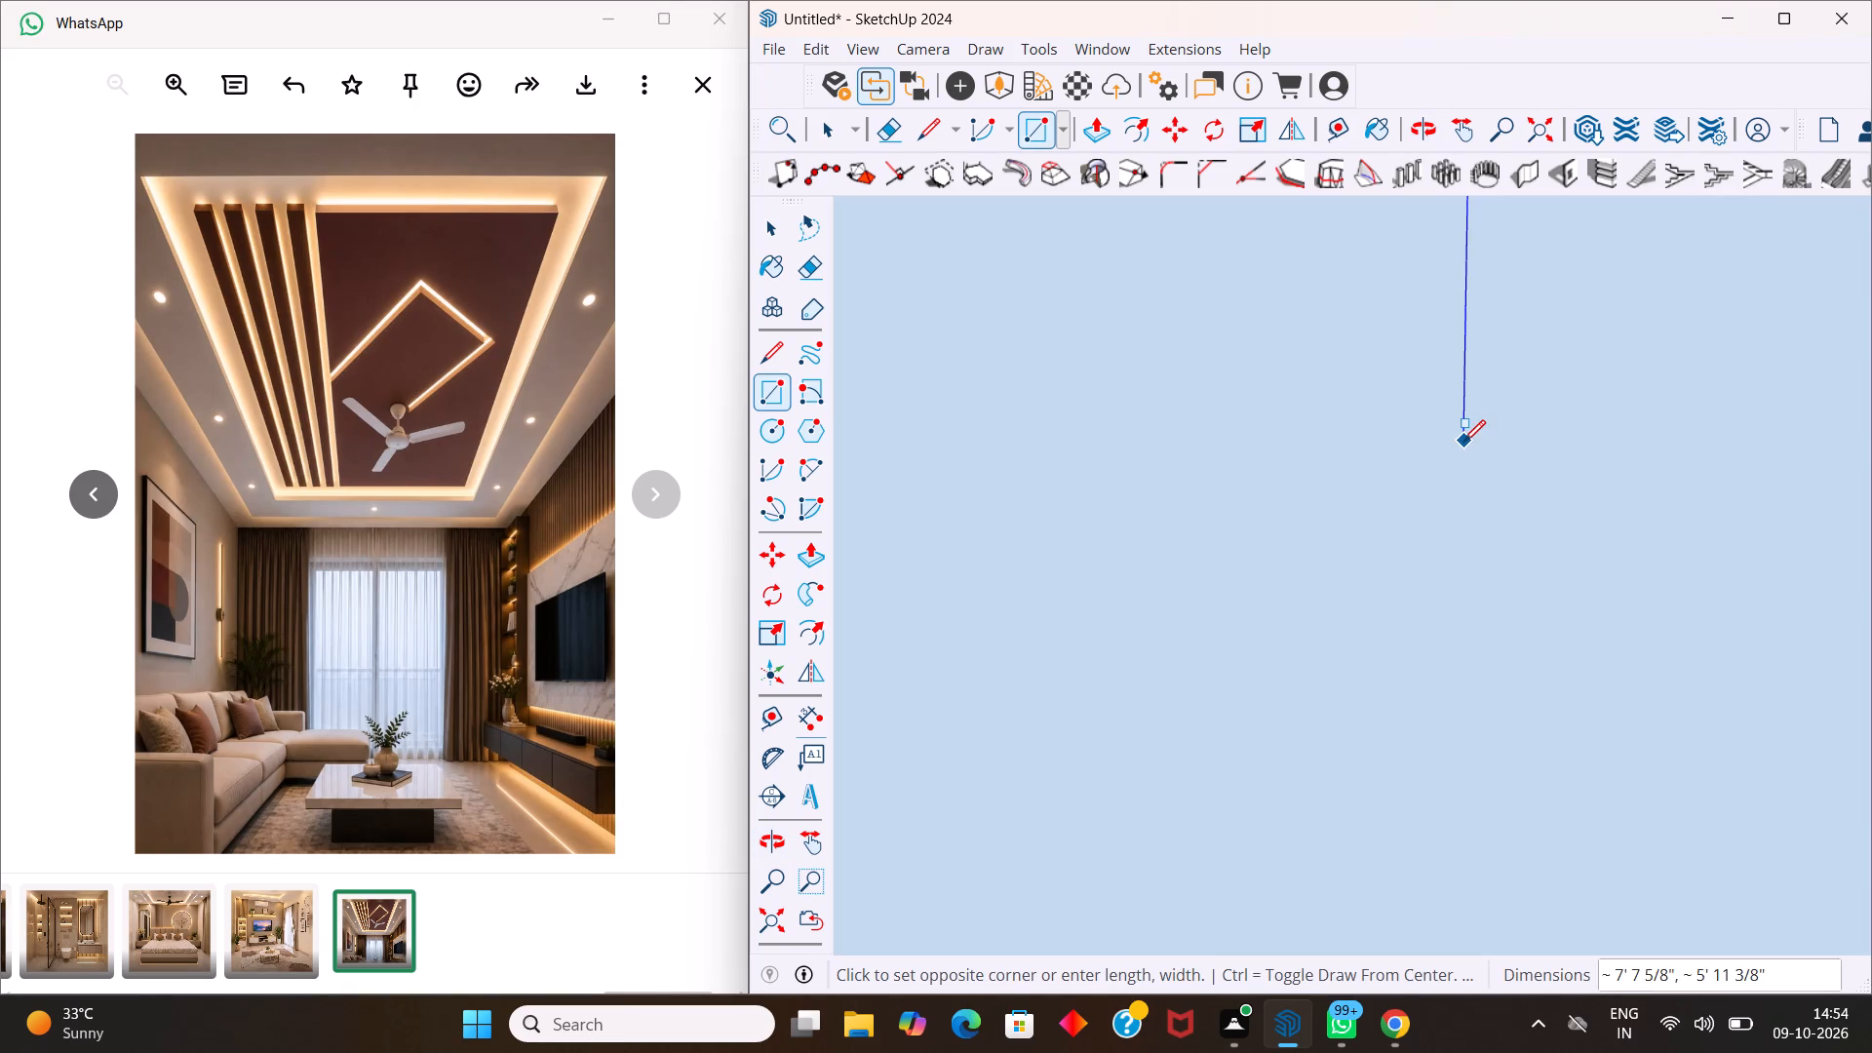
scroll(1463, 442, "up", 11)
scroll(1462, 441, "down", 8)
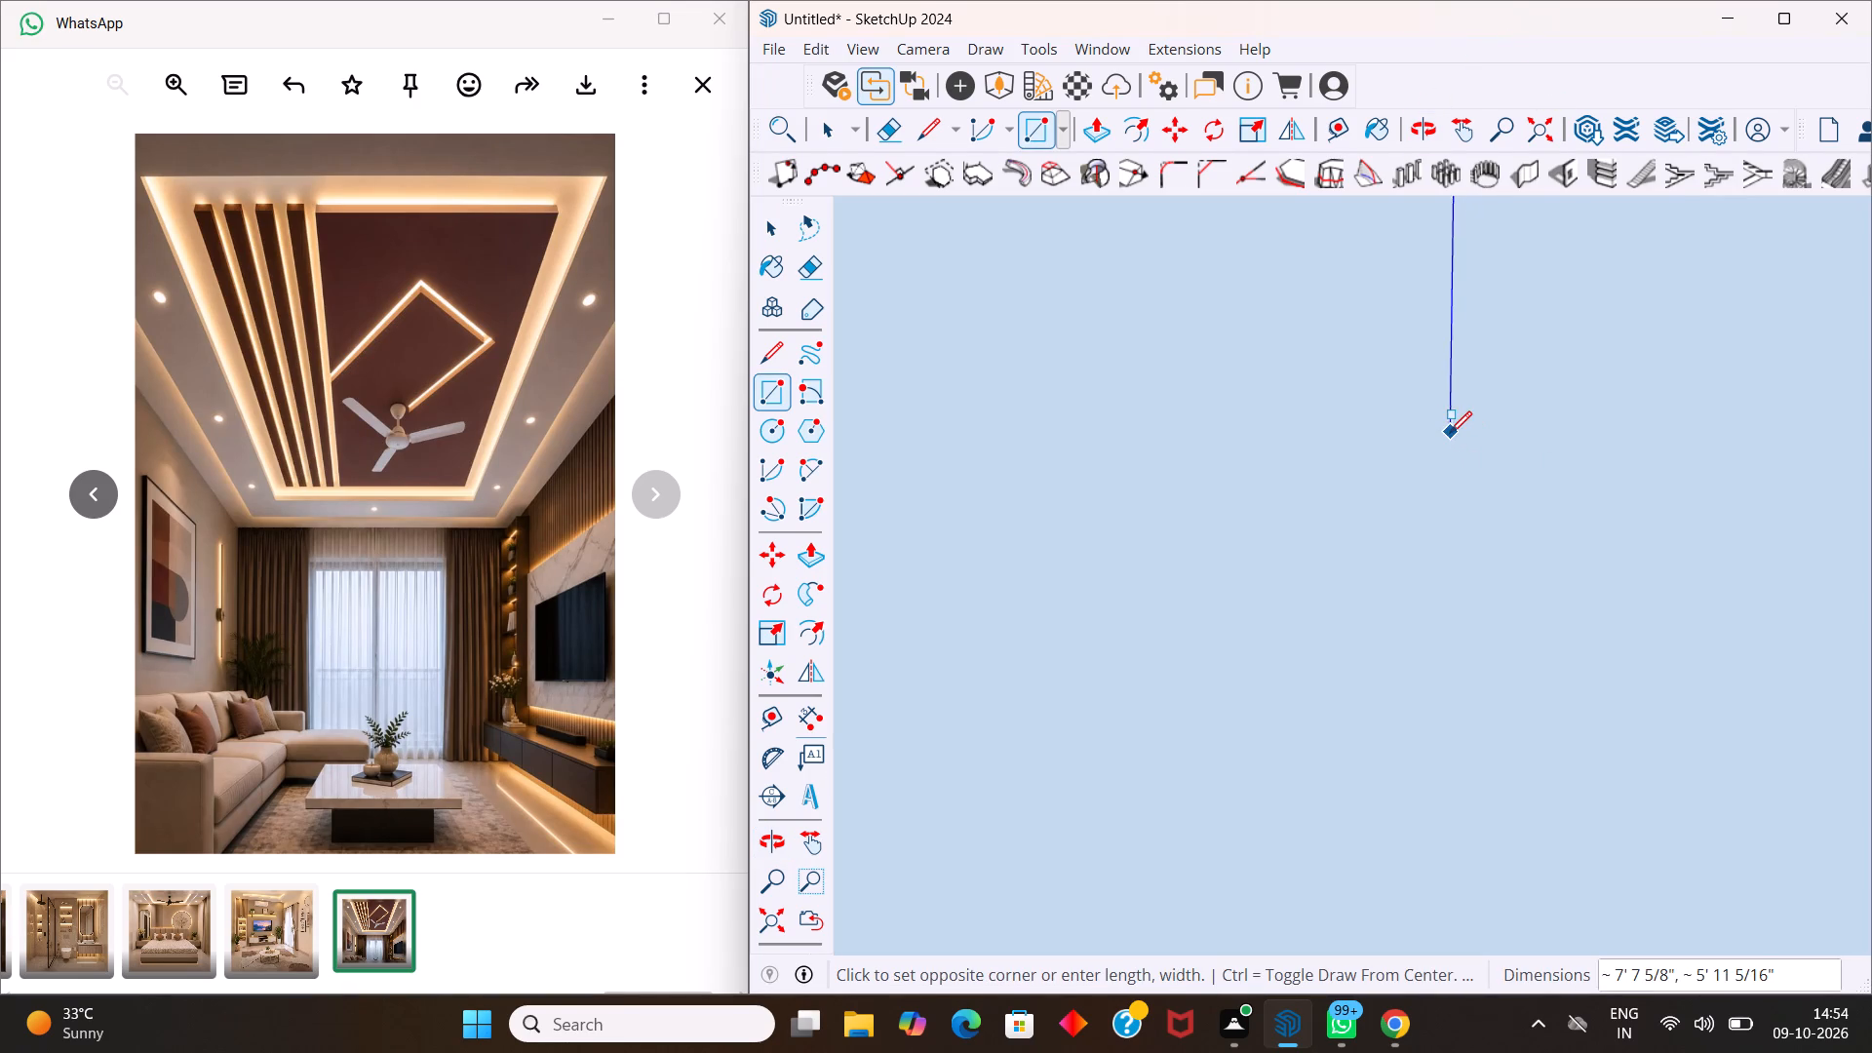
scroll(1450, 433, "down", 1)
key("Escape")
Draw an upright rectangle about 6' 5 7/8" high and 2' 4 3/4" wide on the fluted wall, down from the flutes' upper edge near the room corner.
scroll(1447, 421, "down", 10)
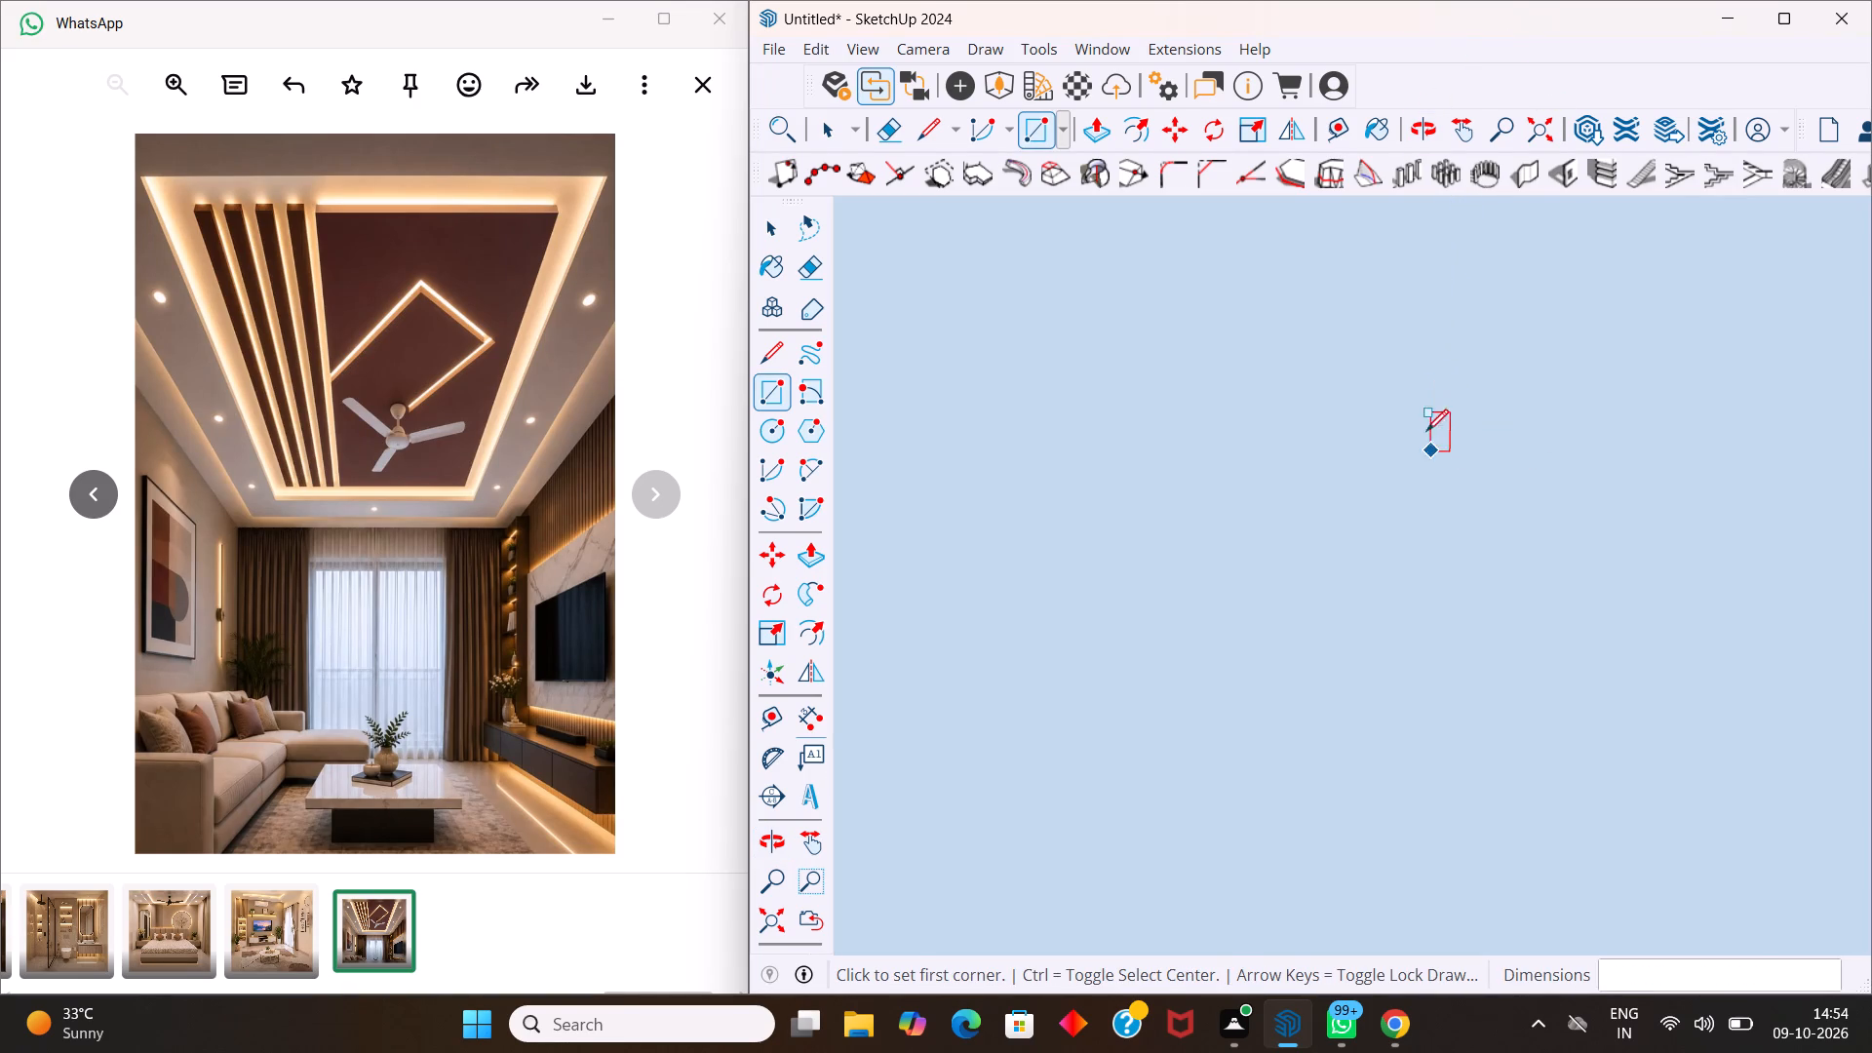
scroll(1421, 428, "down", 17)
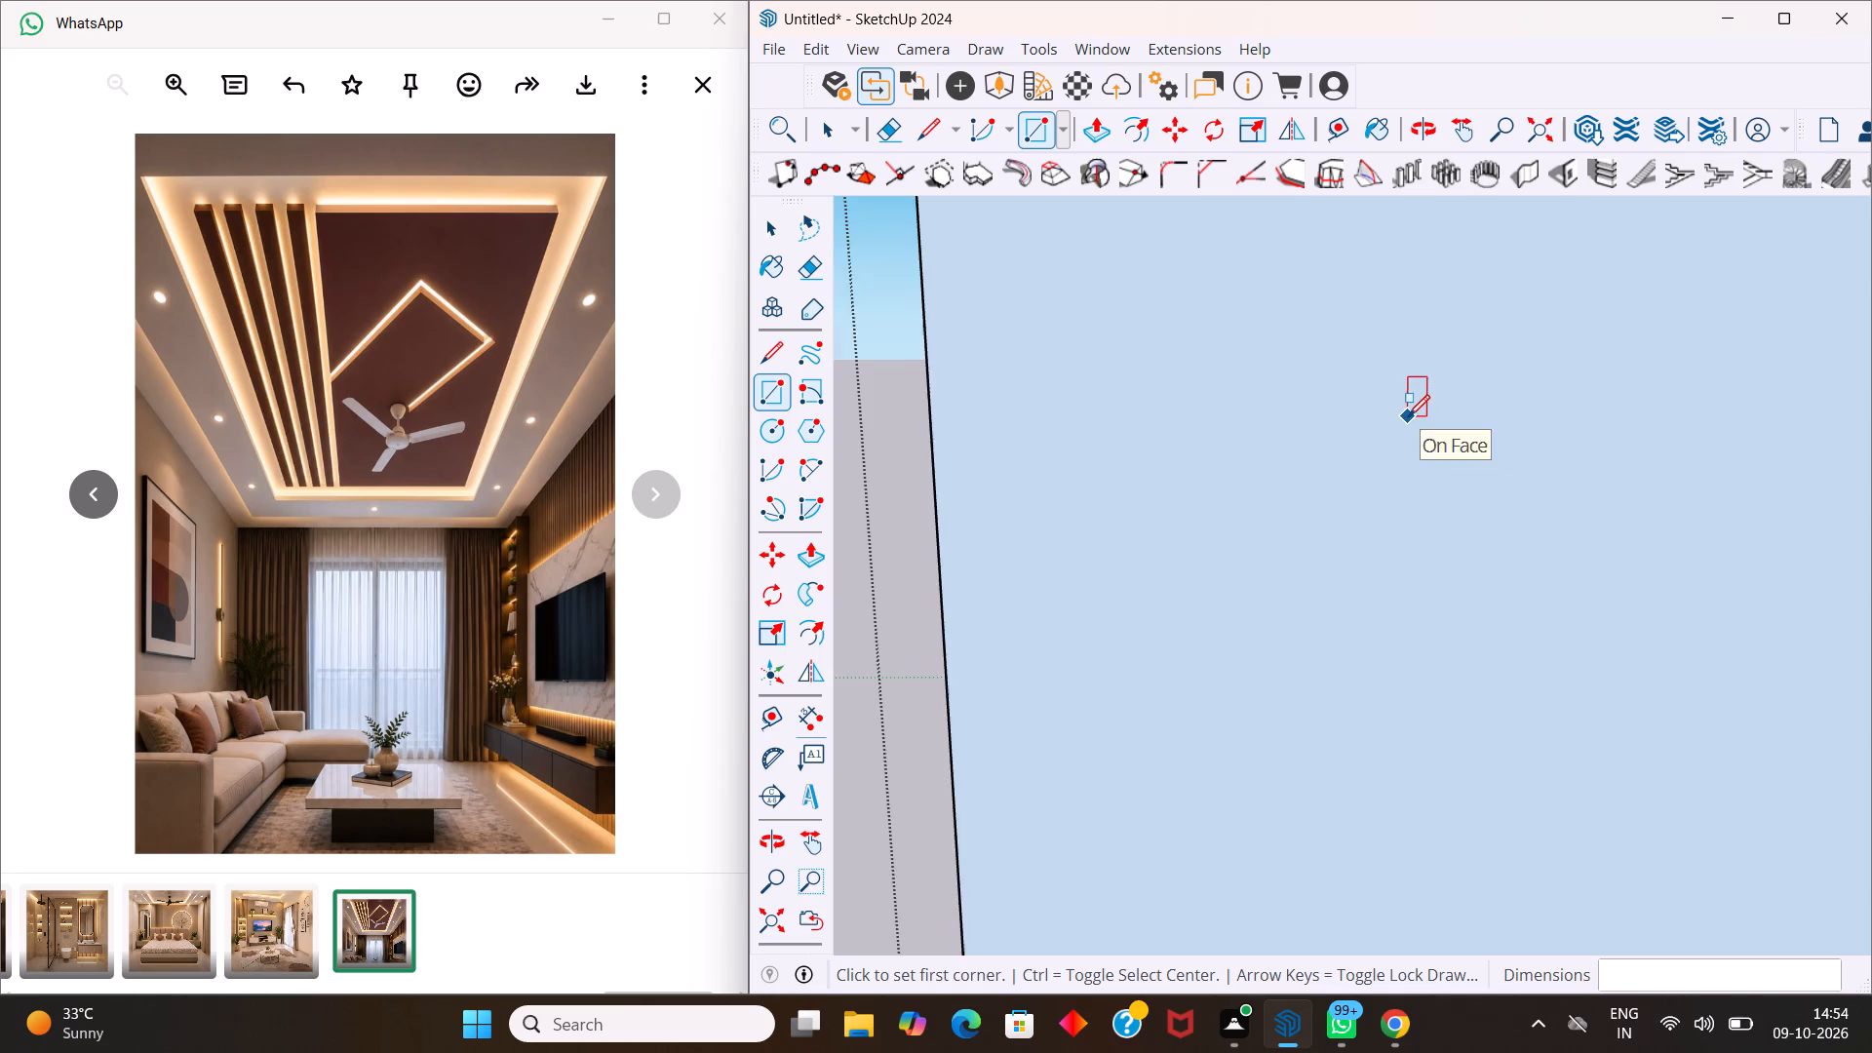
scroll(1408, 416, "down", 20)
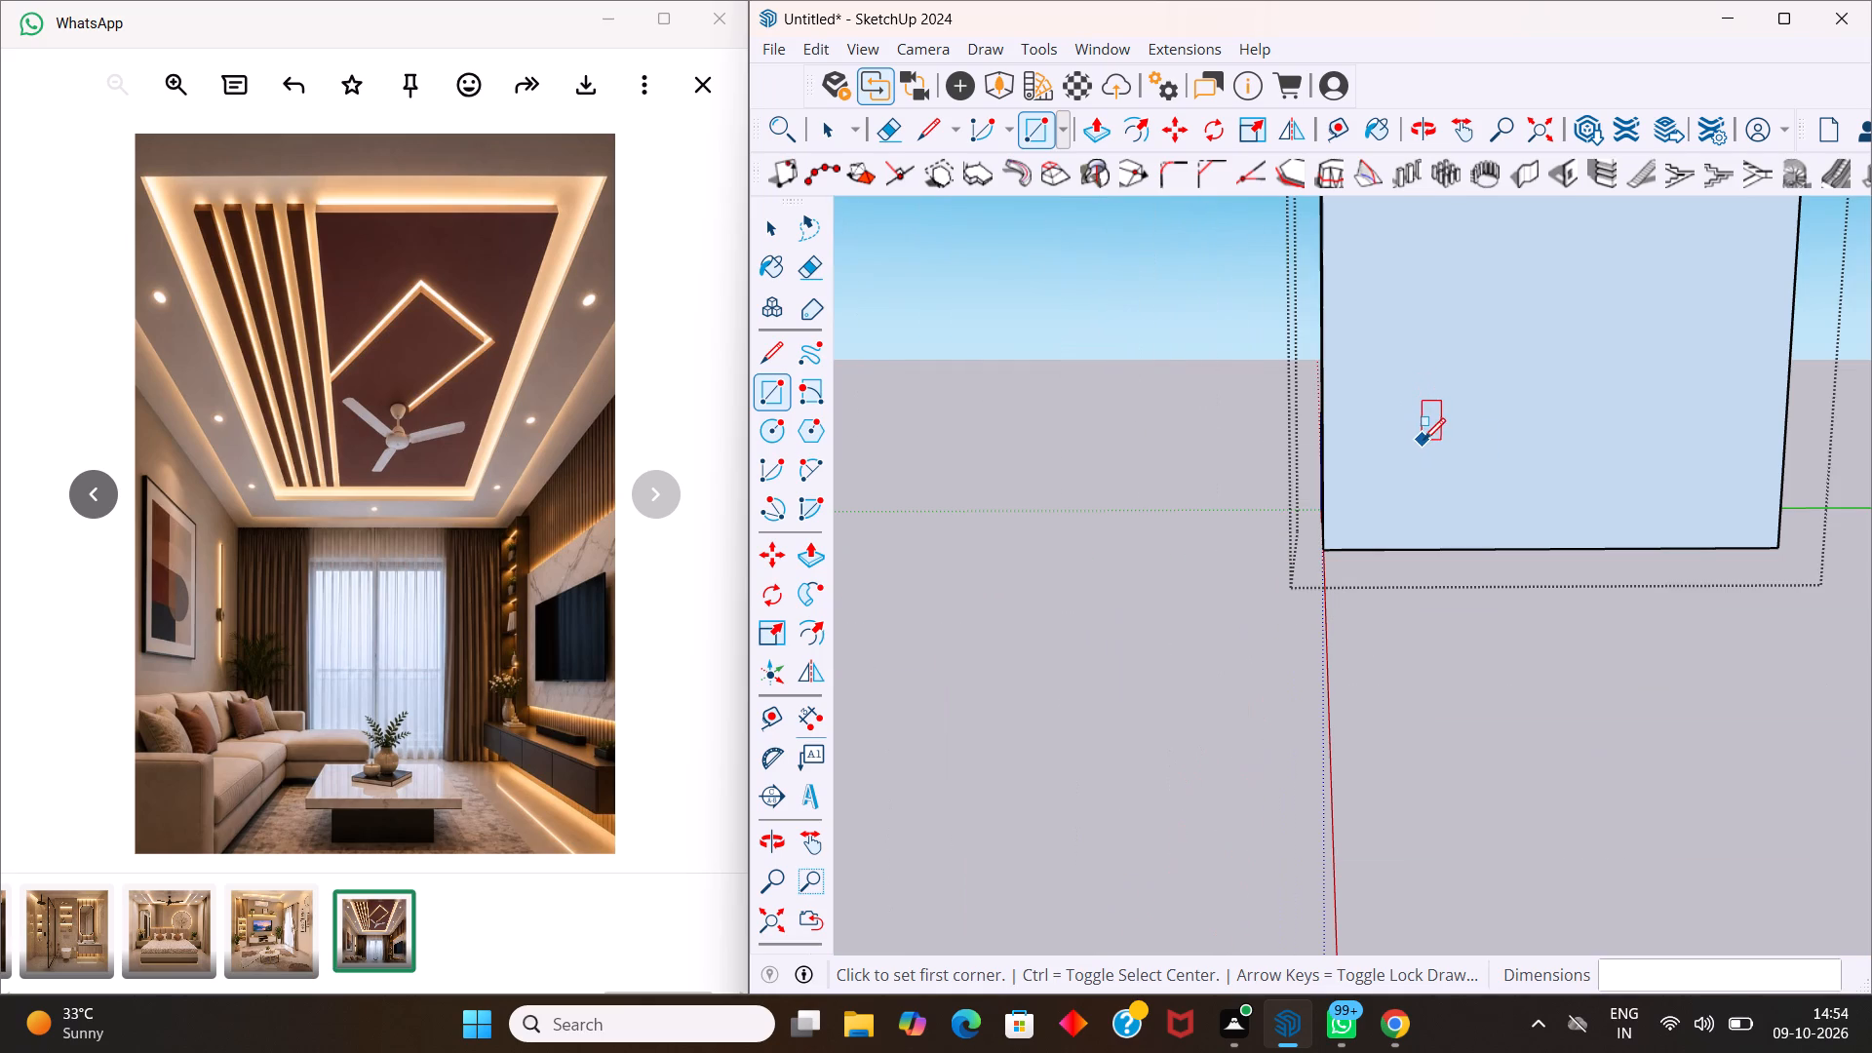
scroll(1424, 443, "down", 1)
middle_click_drag(1423, 447, 984, 540)
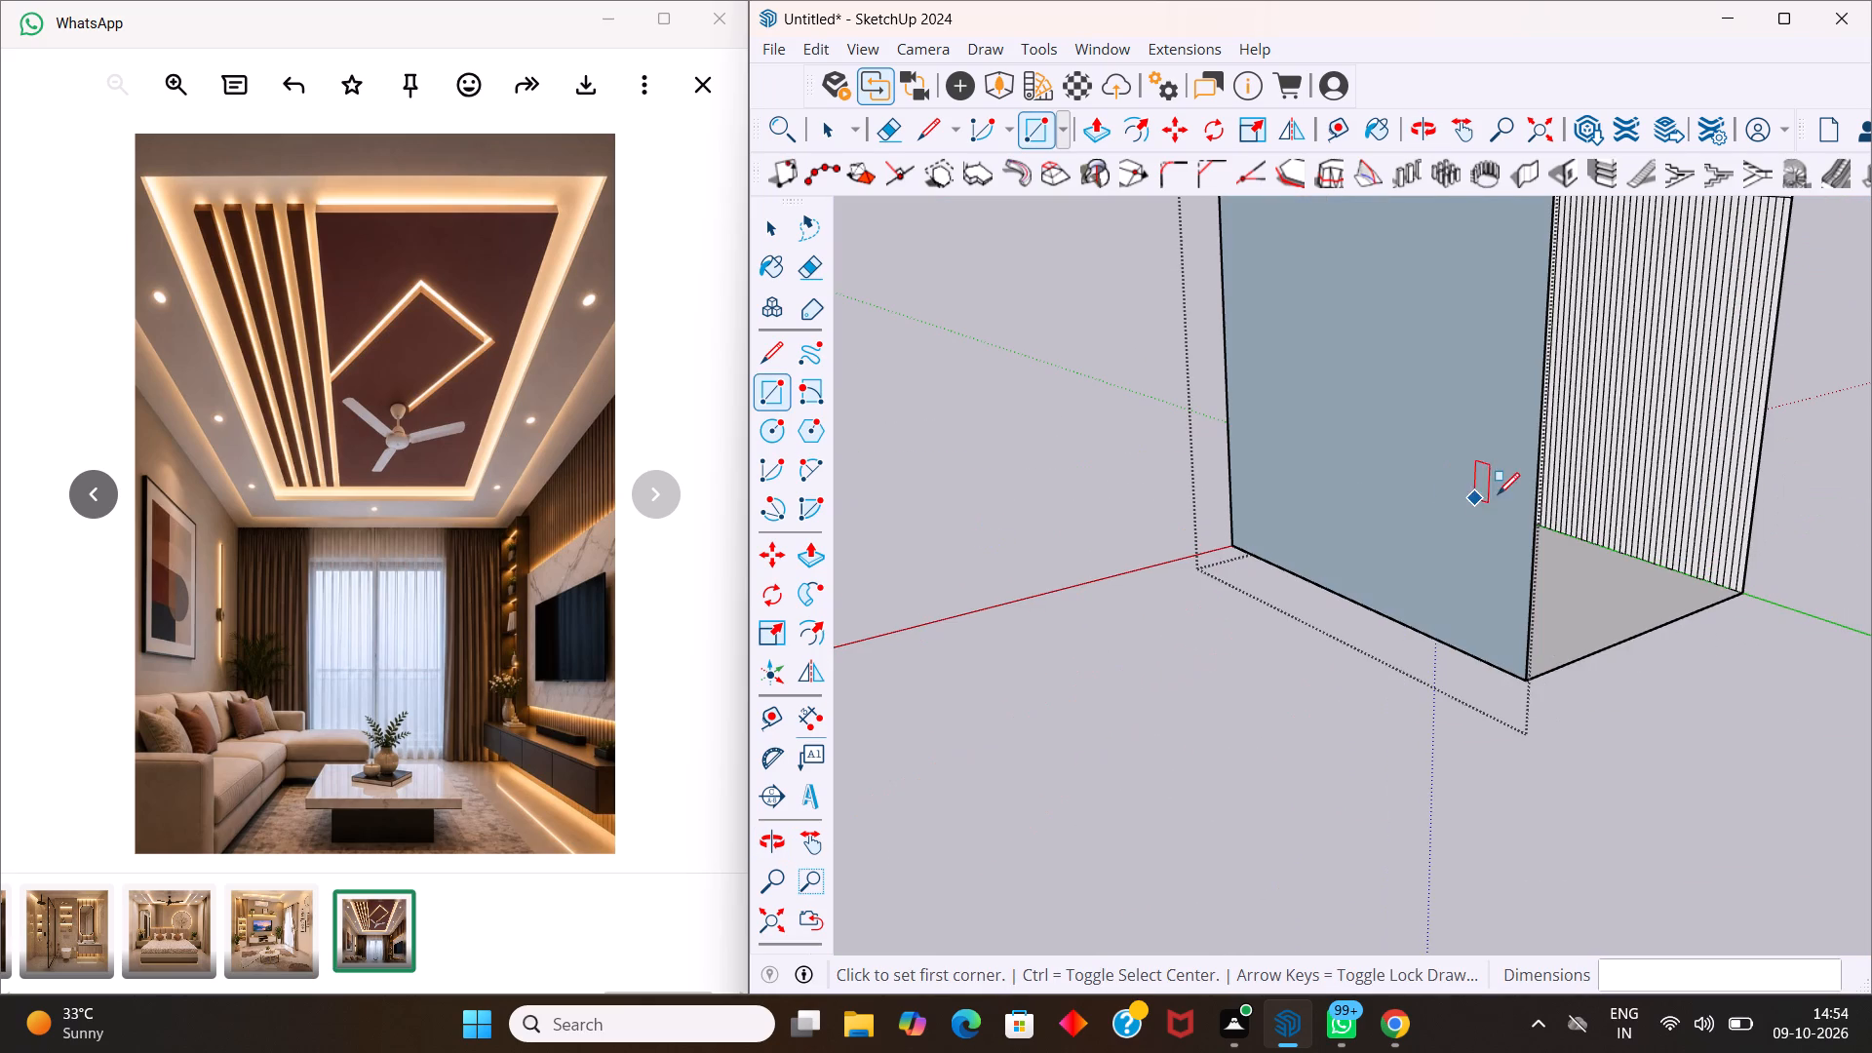
middle_click_drag(1616, 486, 1243, 482)
scroll(1364, 387, "down", 4)
scroll(1442, 413, "up", 2)
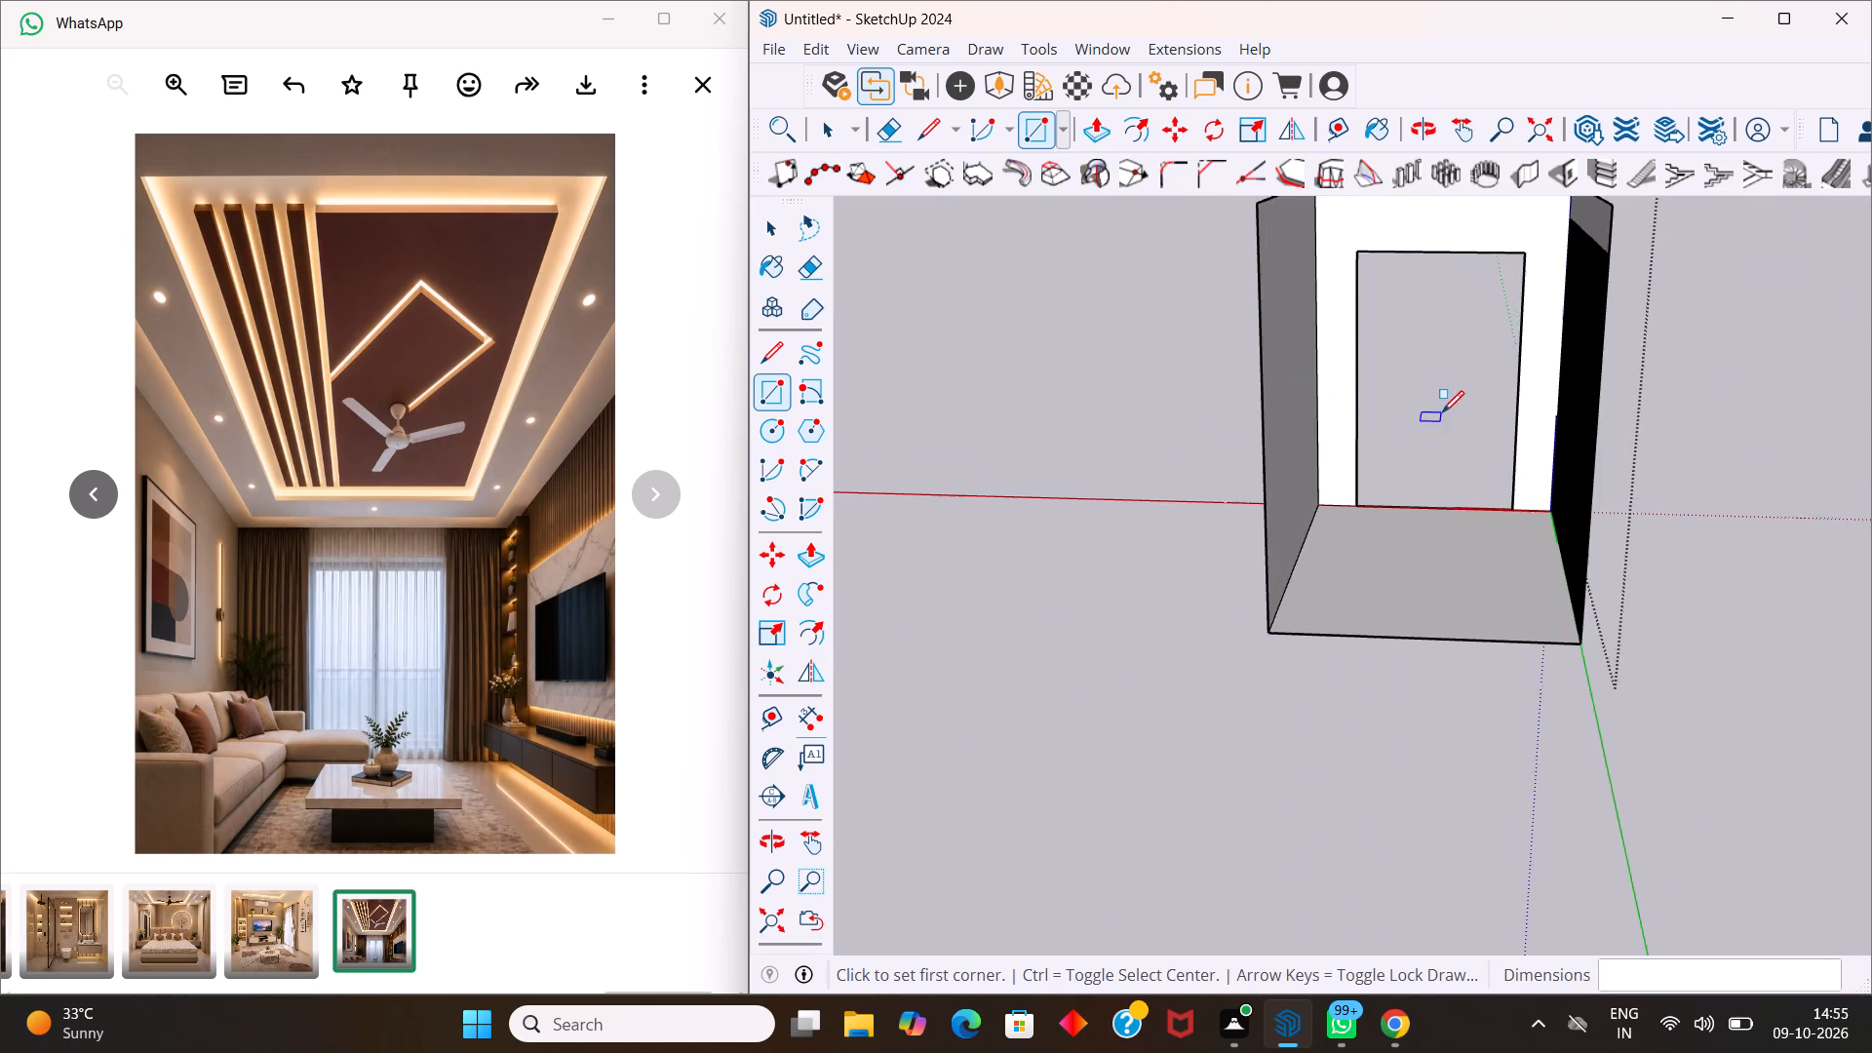
scroll(1442, 412, "up", 1)
middle_click_drag(1463, 429, 1488, 447)
middle_click_drag(1508, 461, 1711, 582)
scroll(1627, 527, "down", 5)
scroll(1384, 471, "down", 1)
middle_click_drag(1378, 478, 1508, 563)
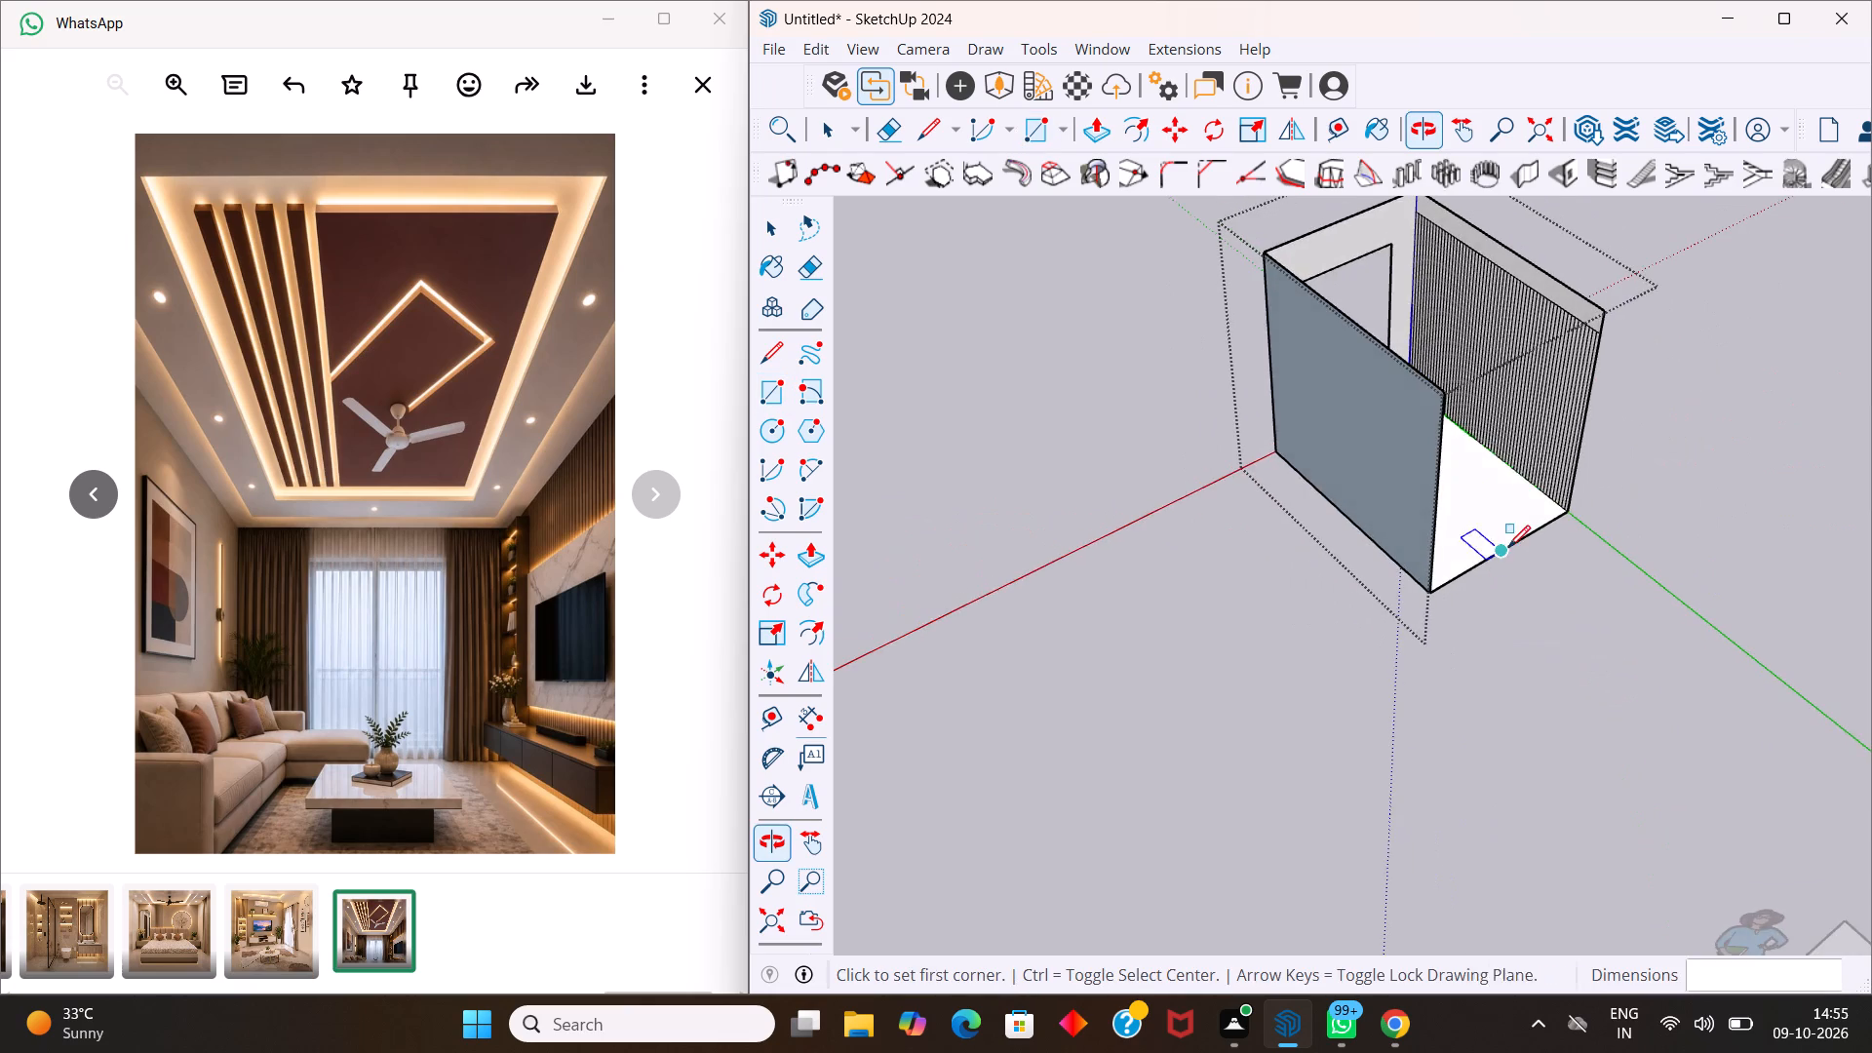
scroll(1462, 394, "down", 6)
scroll(1439, 257, "up", 18)
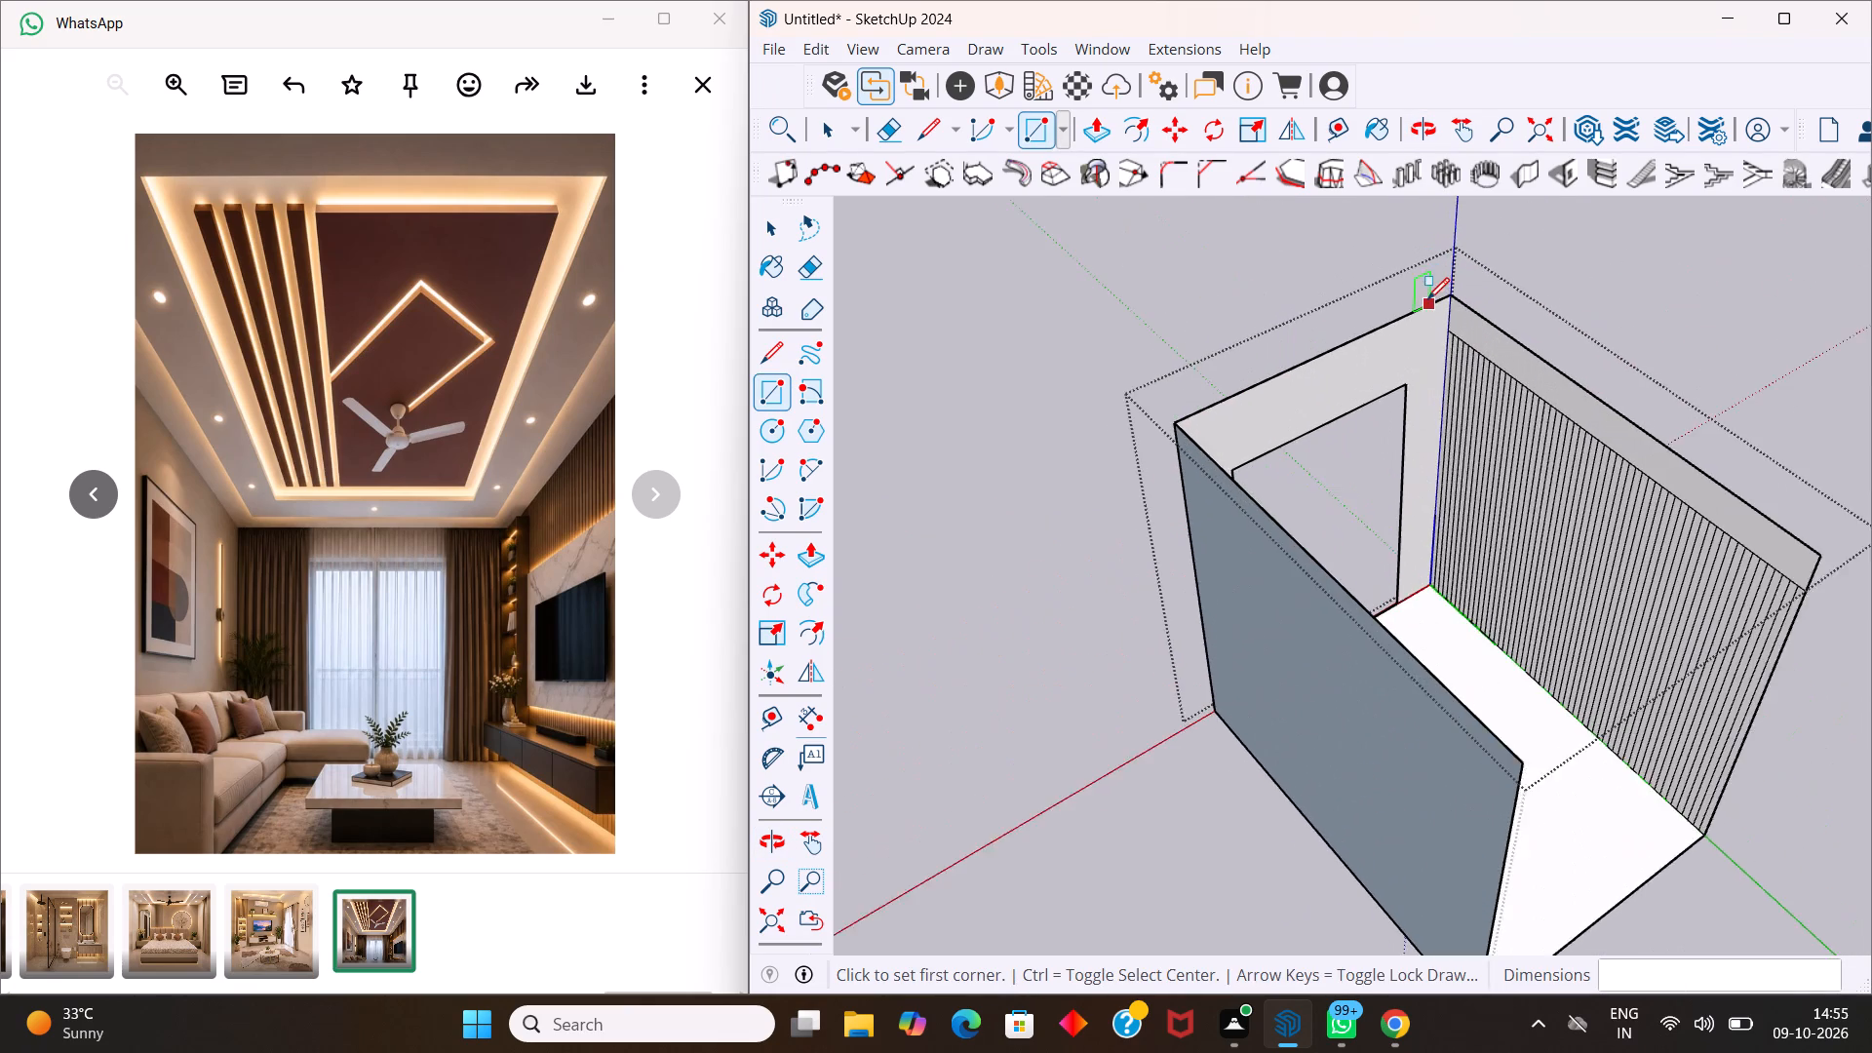
scroll(1427, 299, "up", 1)
middle_click_drag(1435, 314, 1591, 372)
scroll(1473, 365, "up", 2)
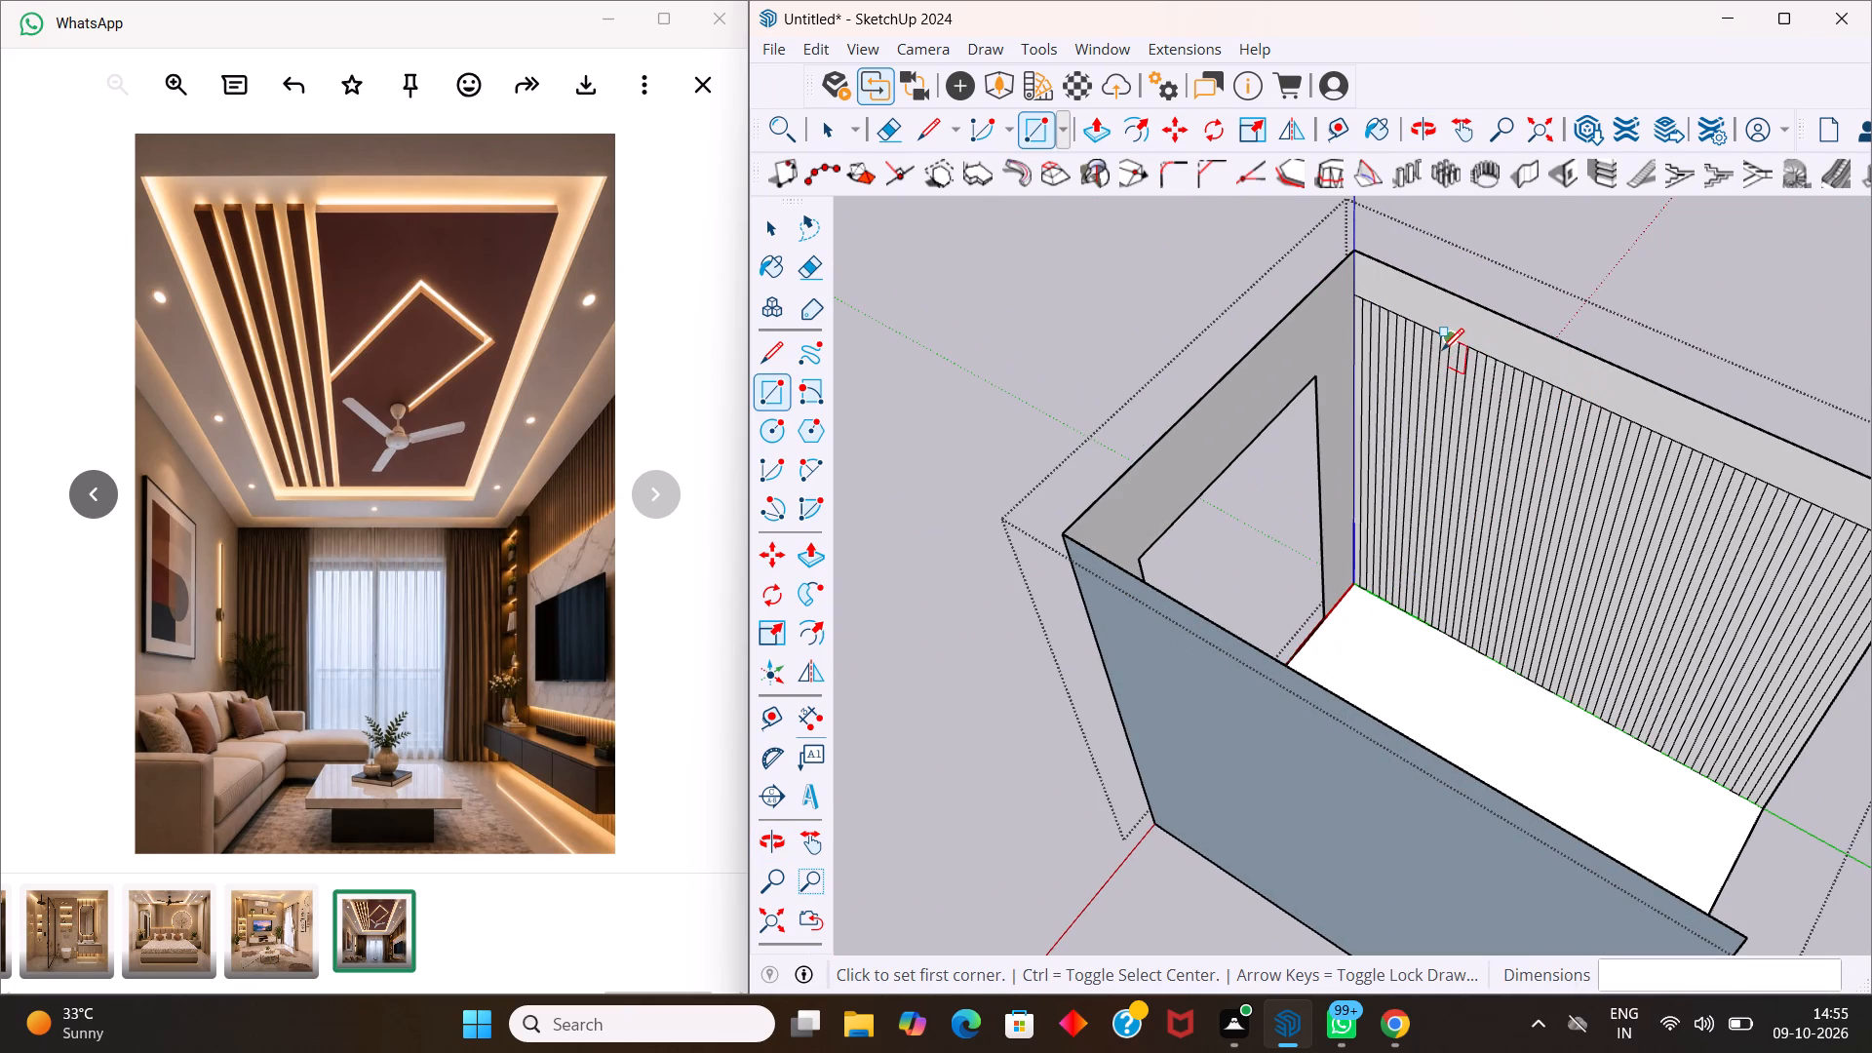
scroll(1430, 349, "up", 4)
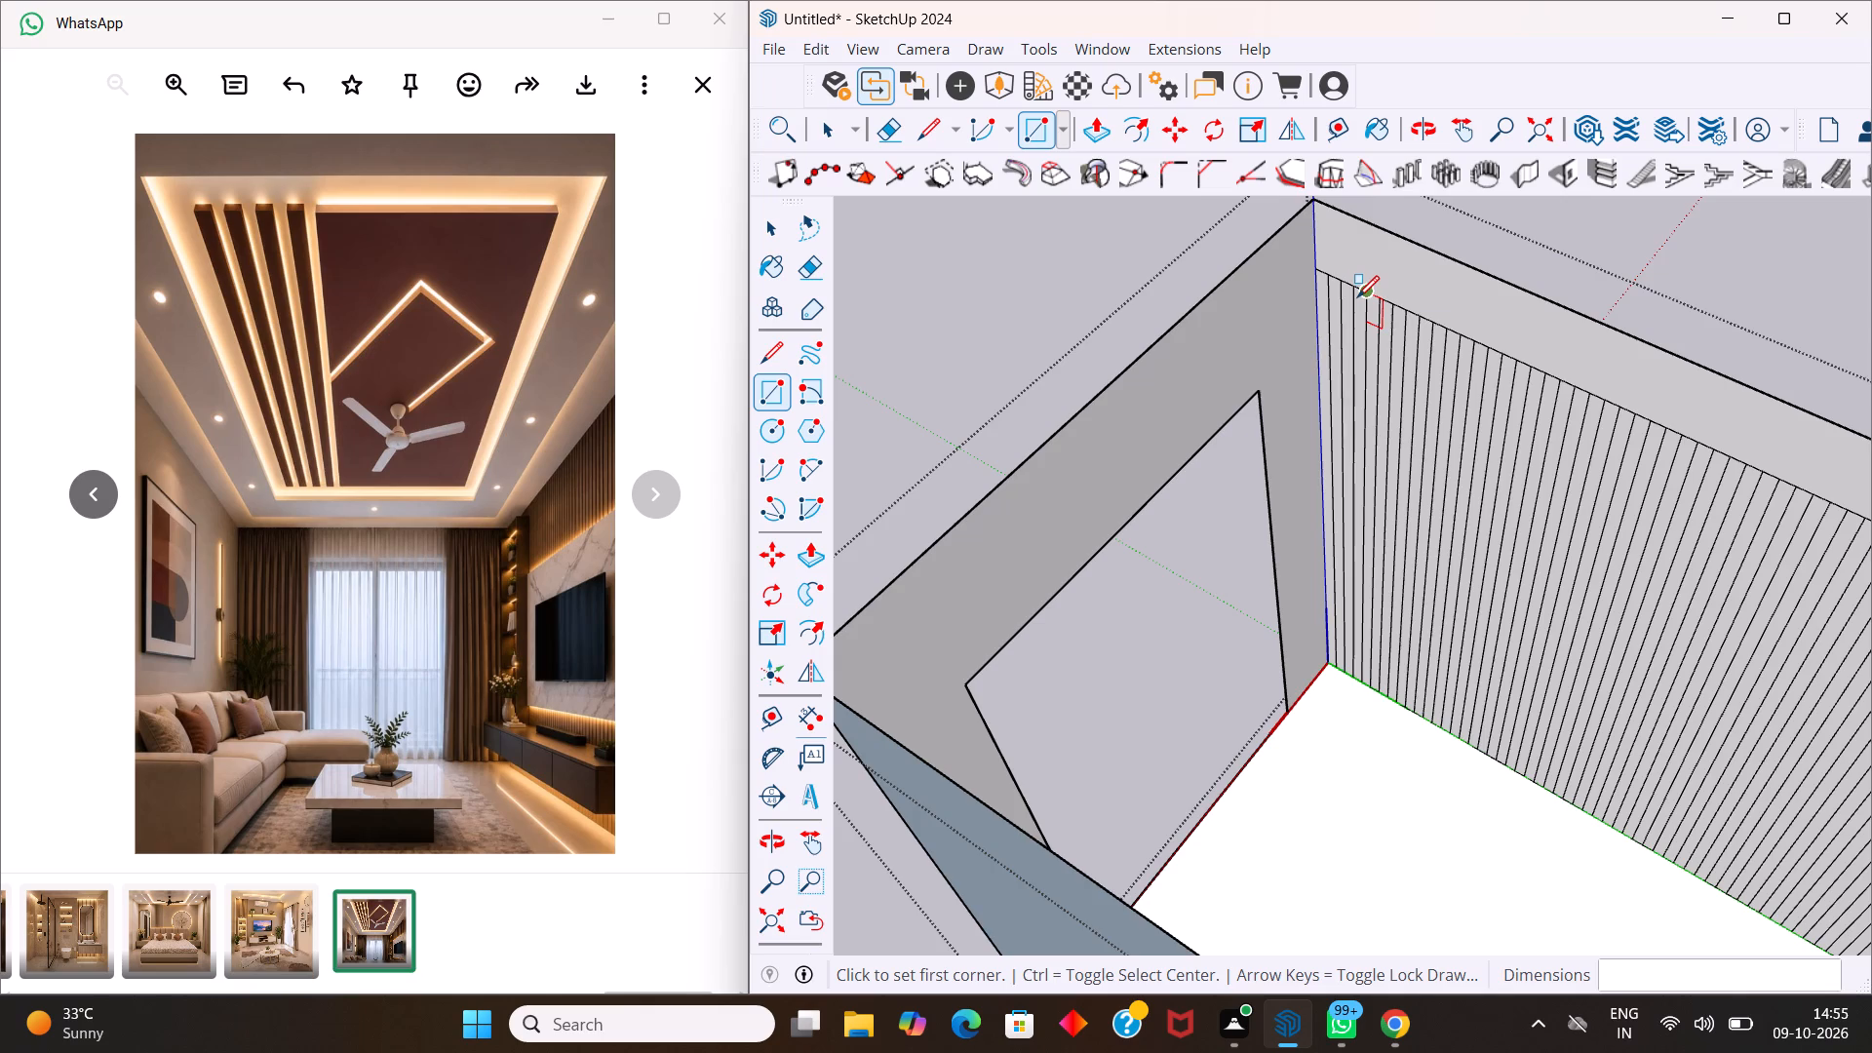
scroll(1357, 296, "up", 2)
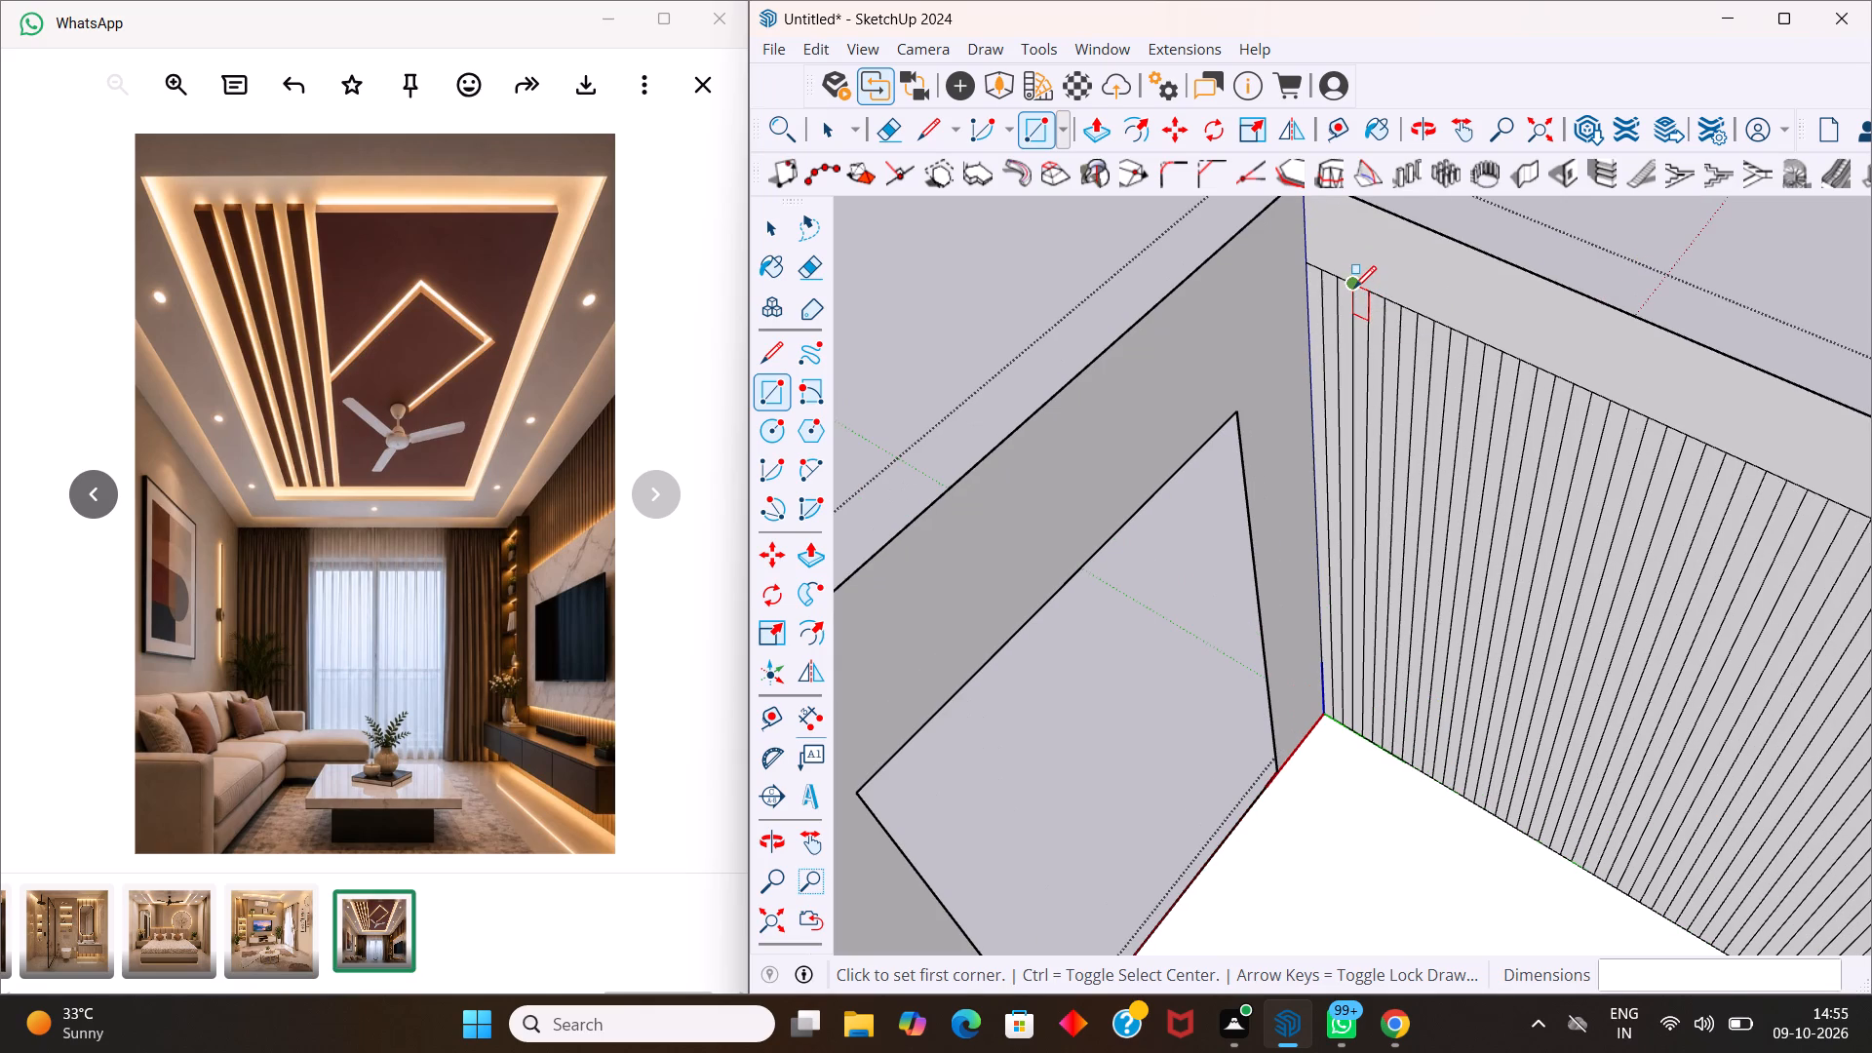
left_click(1354, 289)
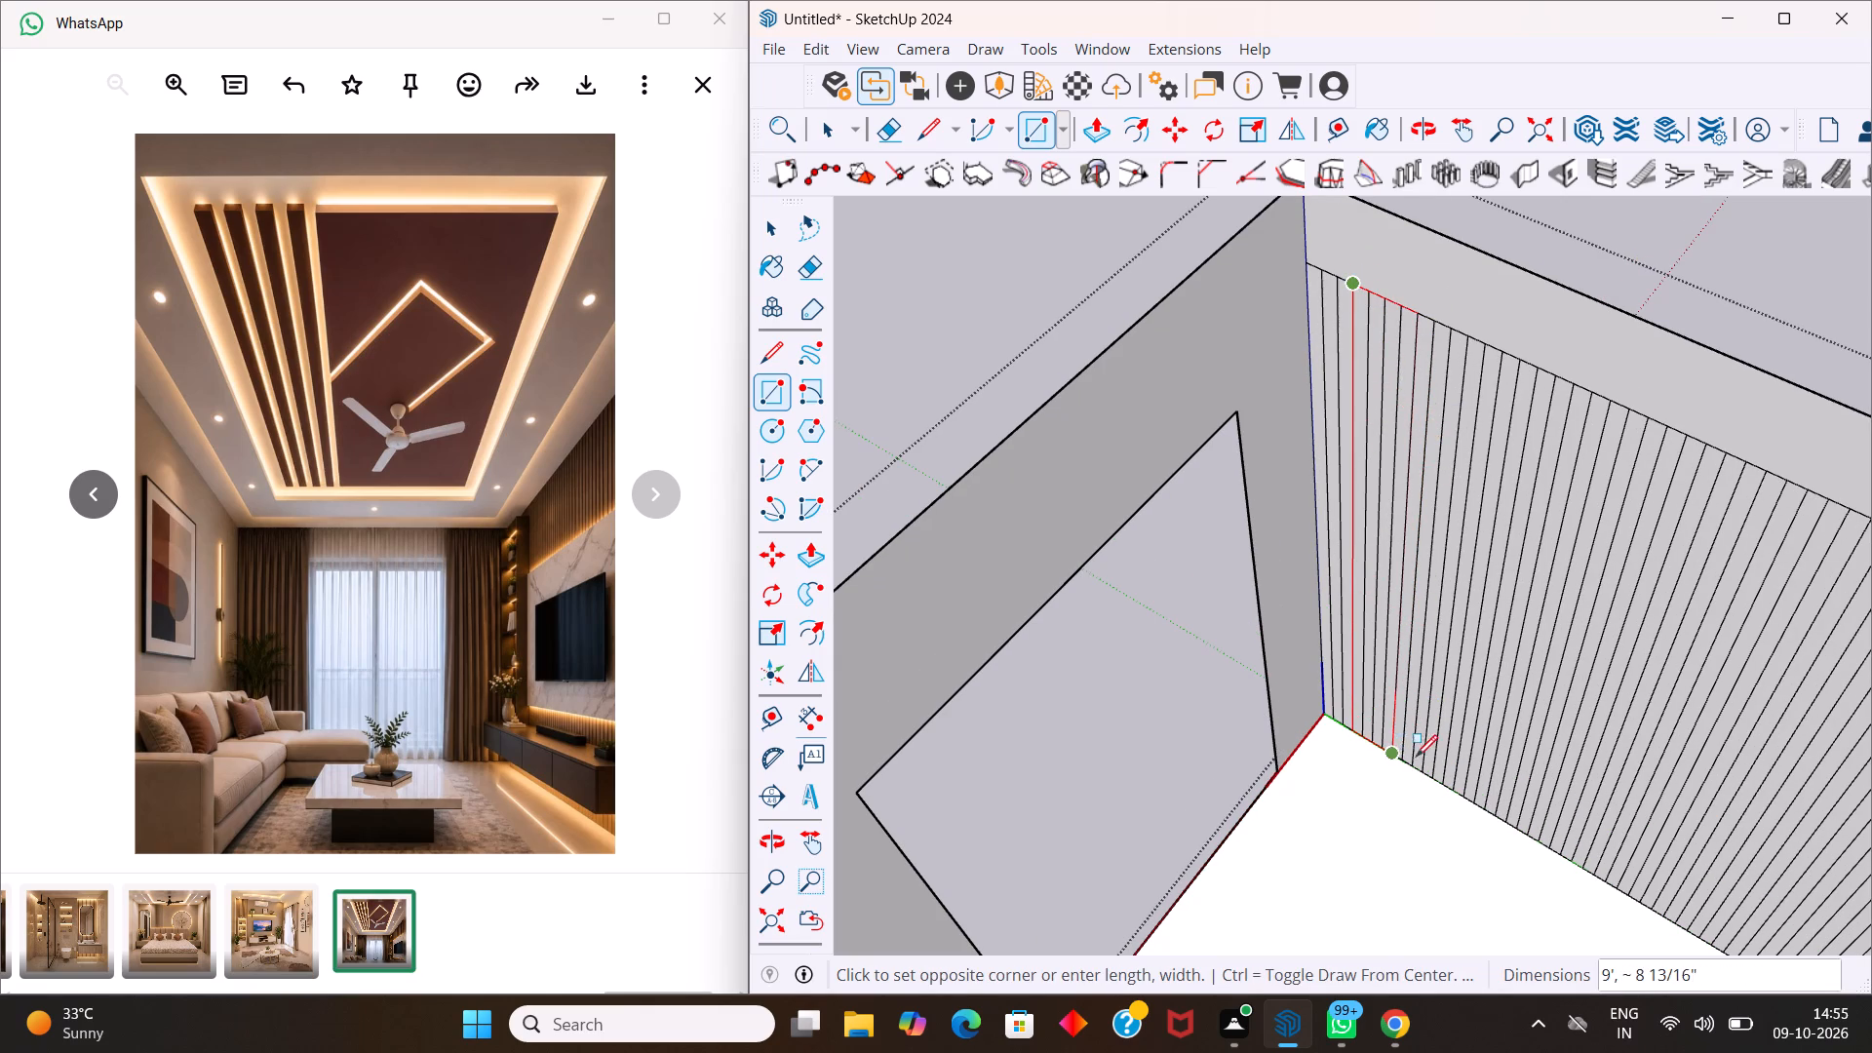
scroll(1445, 776, "up", 4)
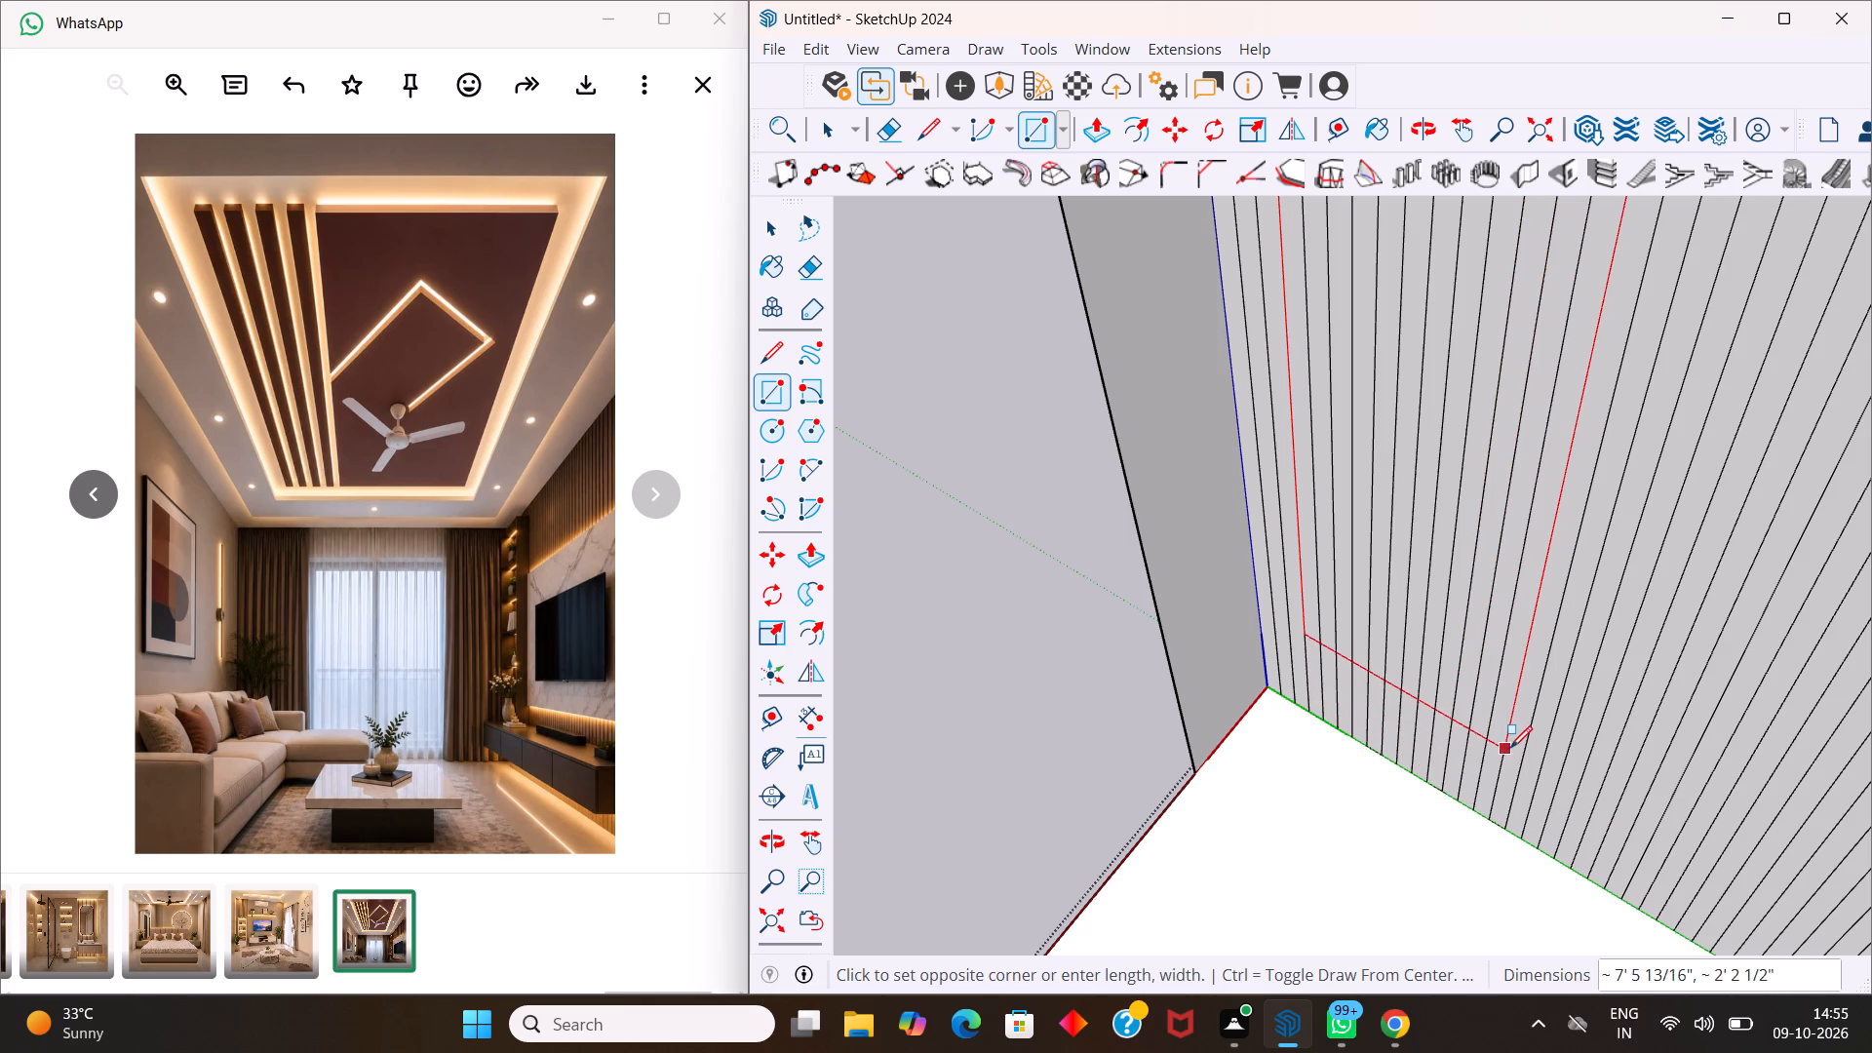
left_click(1538, 705)
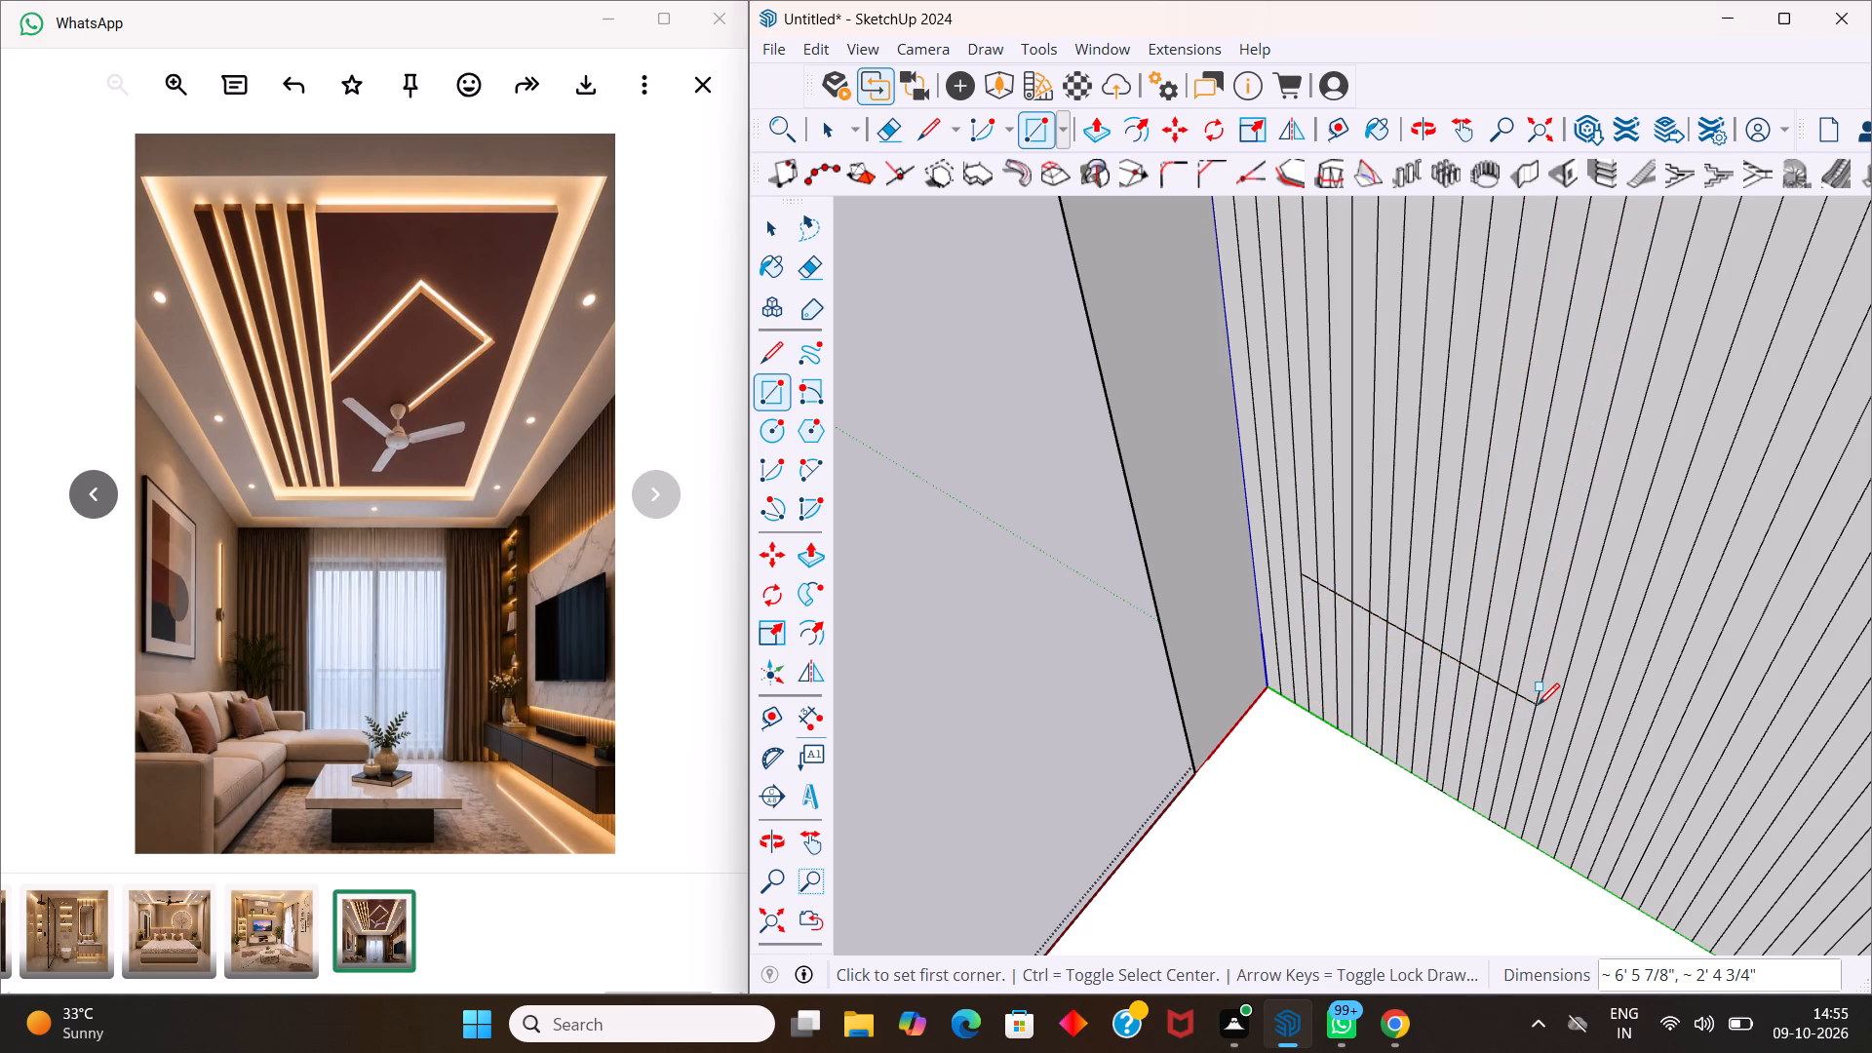
key("space")
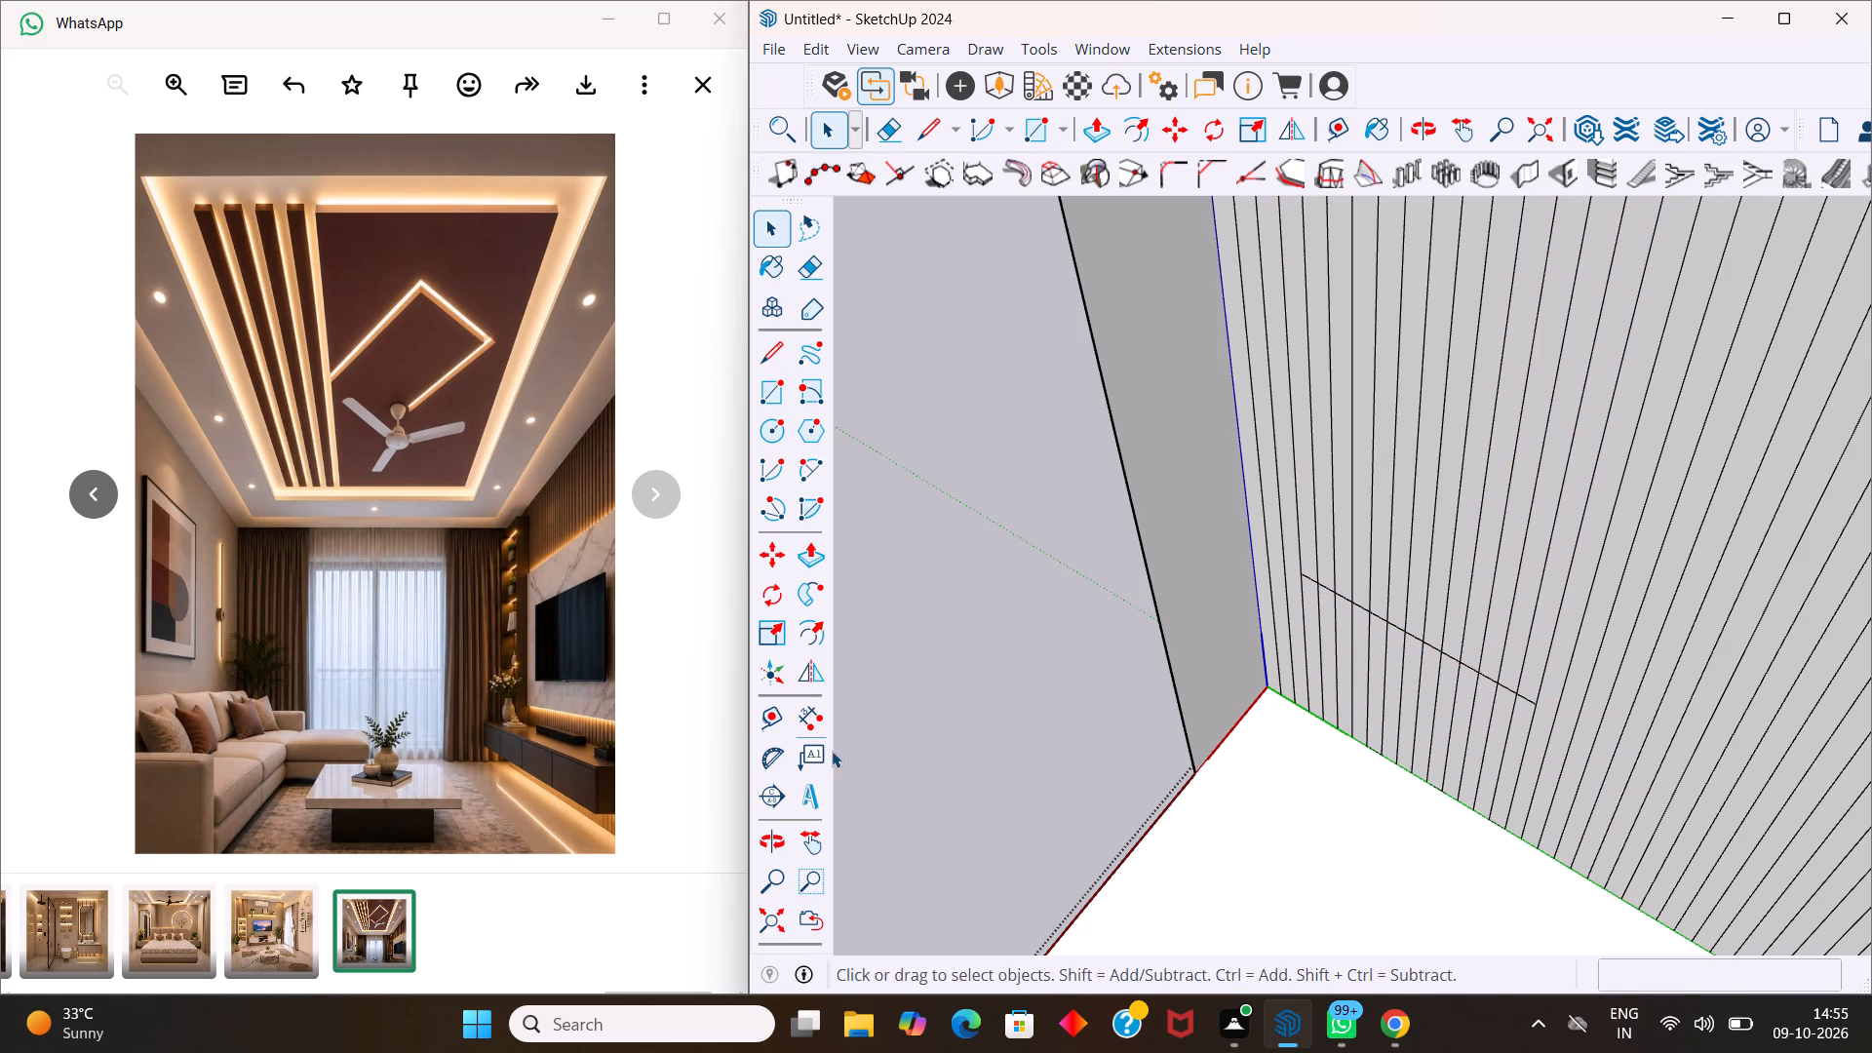
Measure the height from the floor to the rectangle's lower corner farther from the room corner, without placing a dimension.
left_click(814, 721)
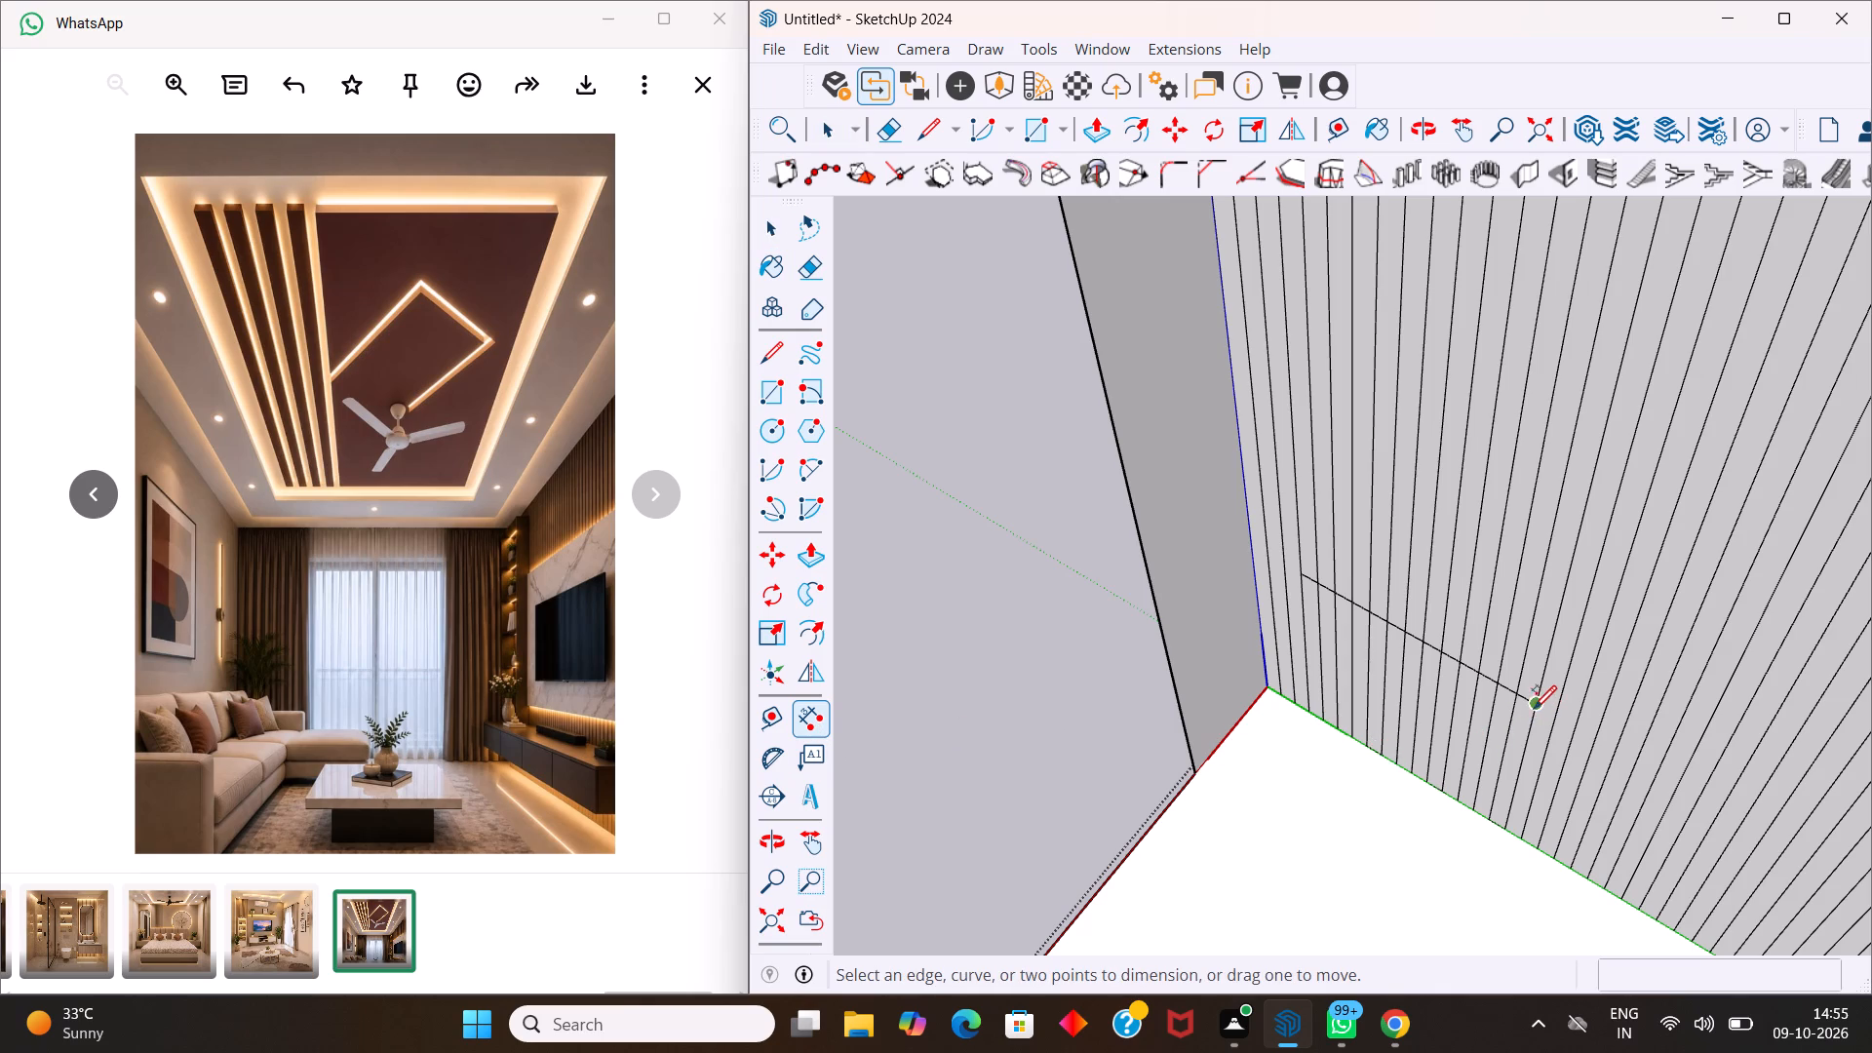
left_click(1534, 707)
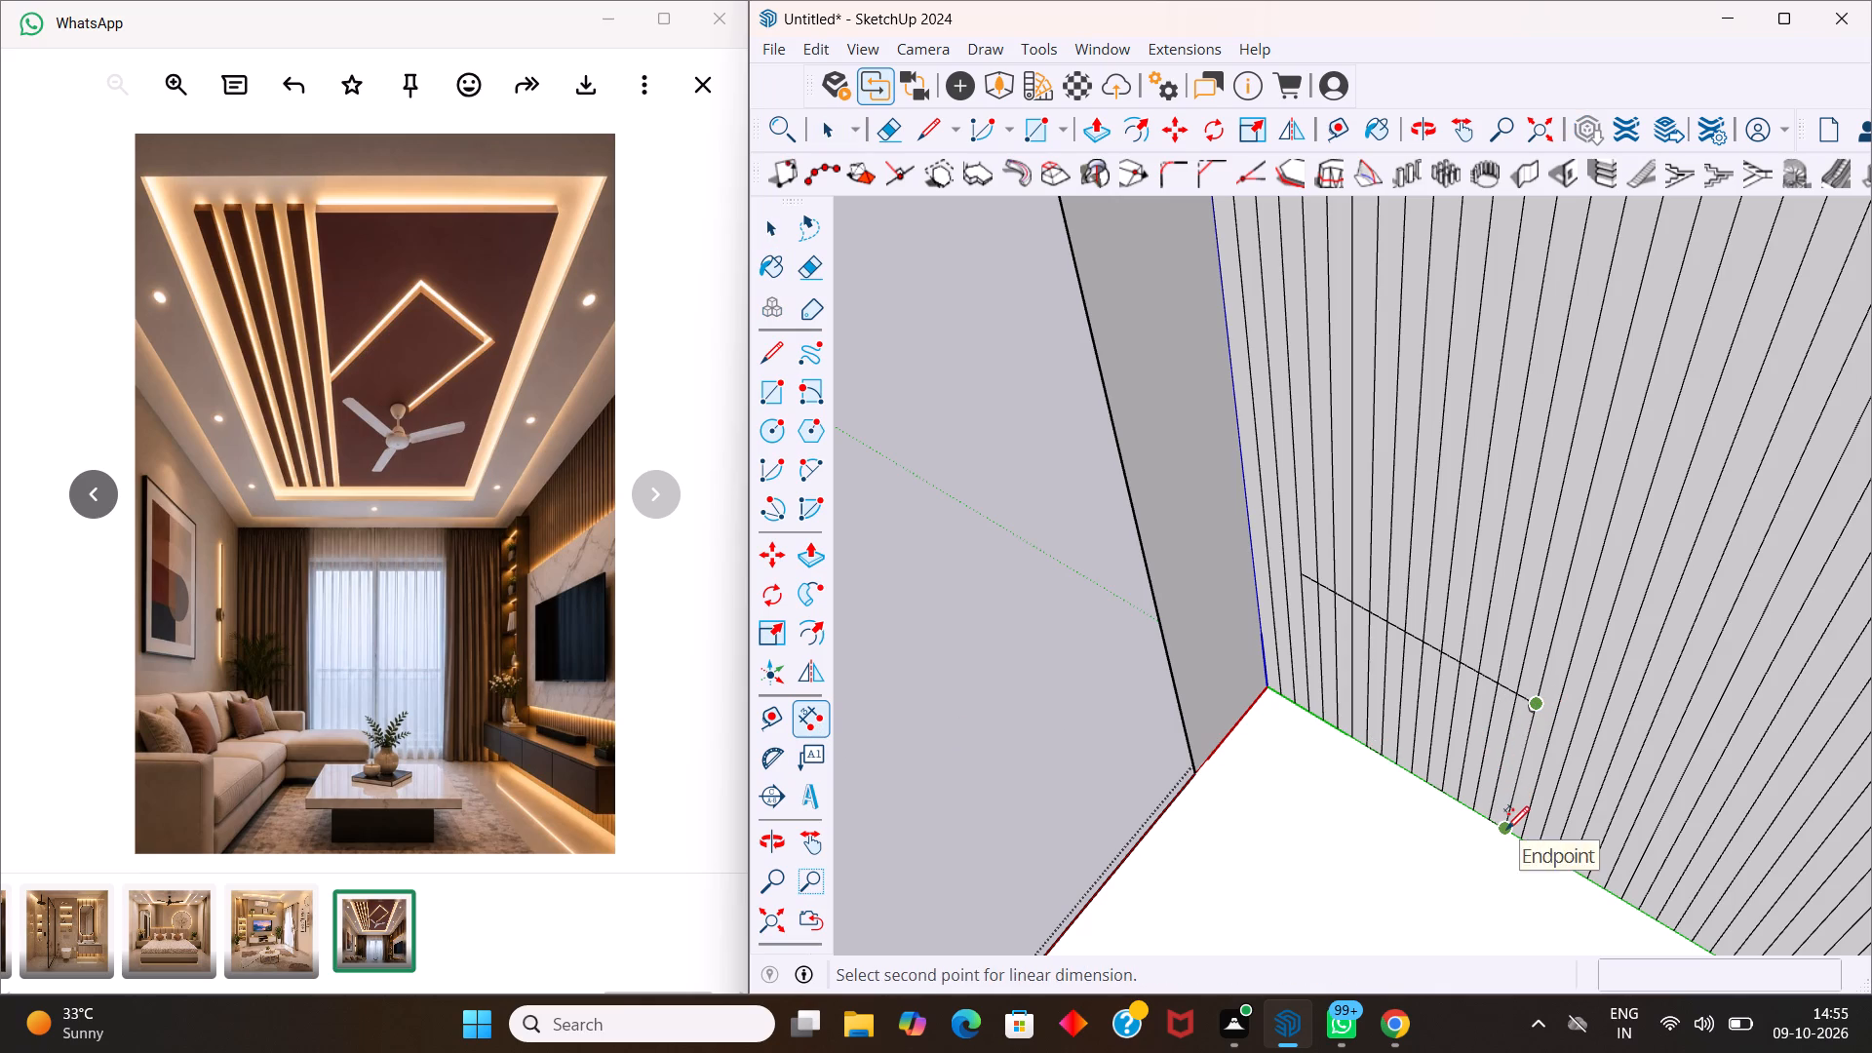
left_click(1506, 828)
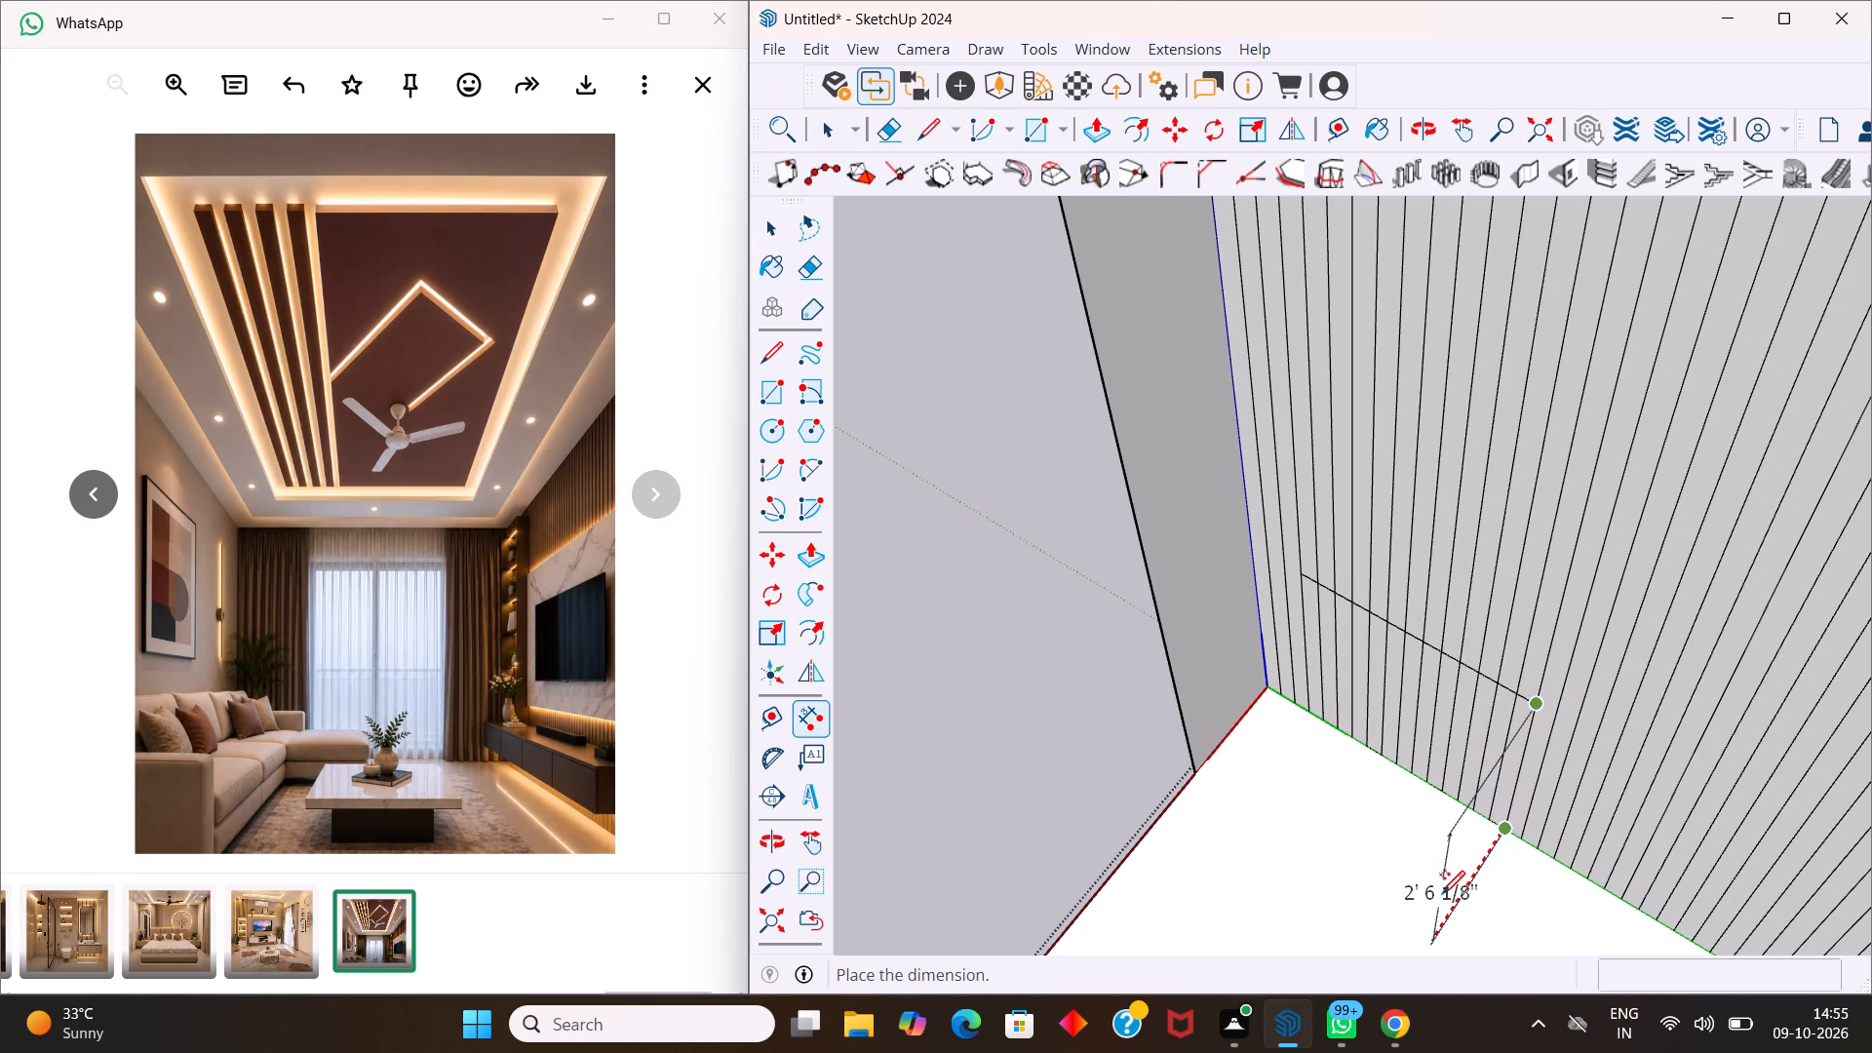
key("Escape")
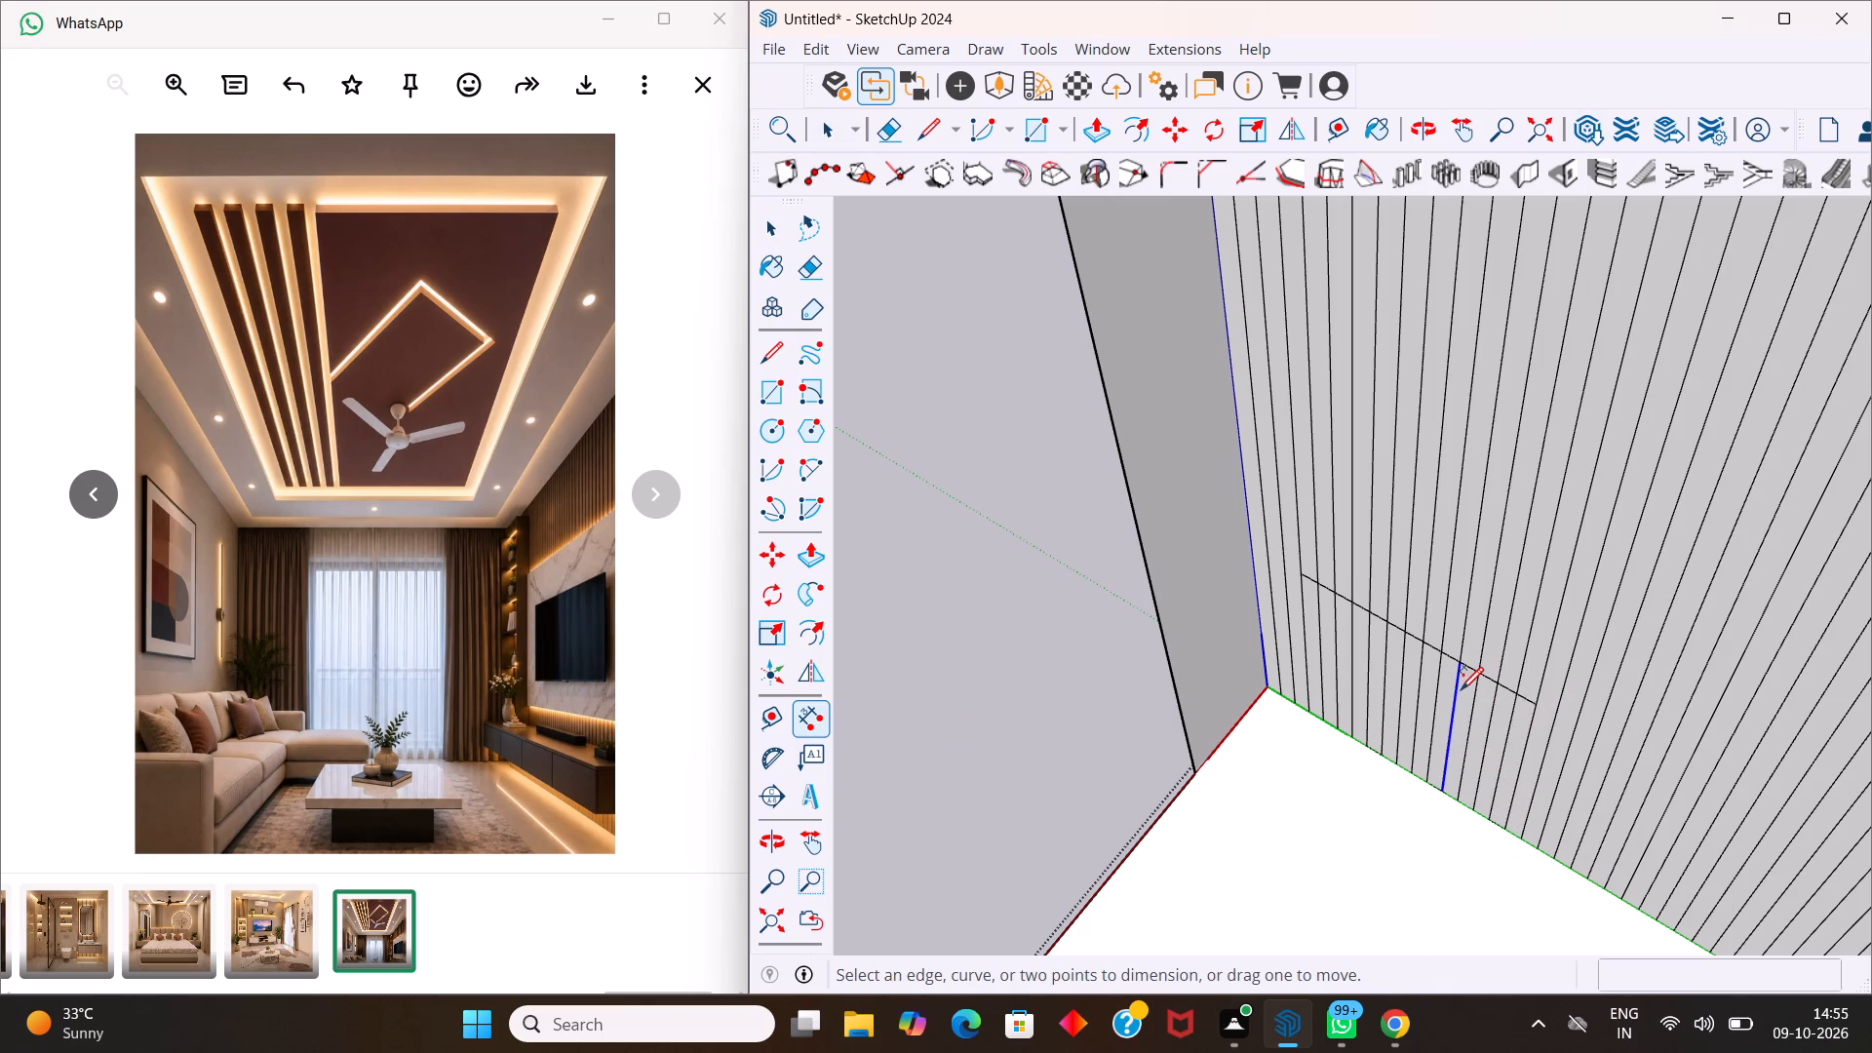
key("space")
Erase the flute lines inside the new rectangle, keeping its outline and the flutes below its lower edge.
scroll(1476, 636, "up", 2)
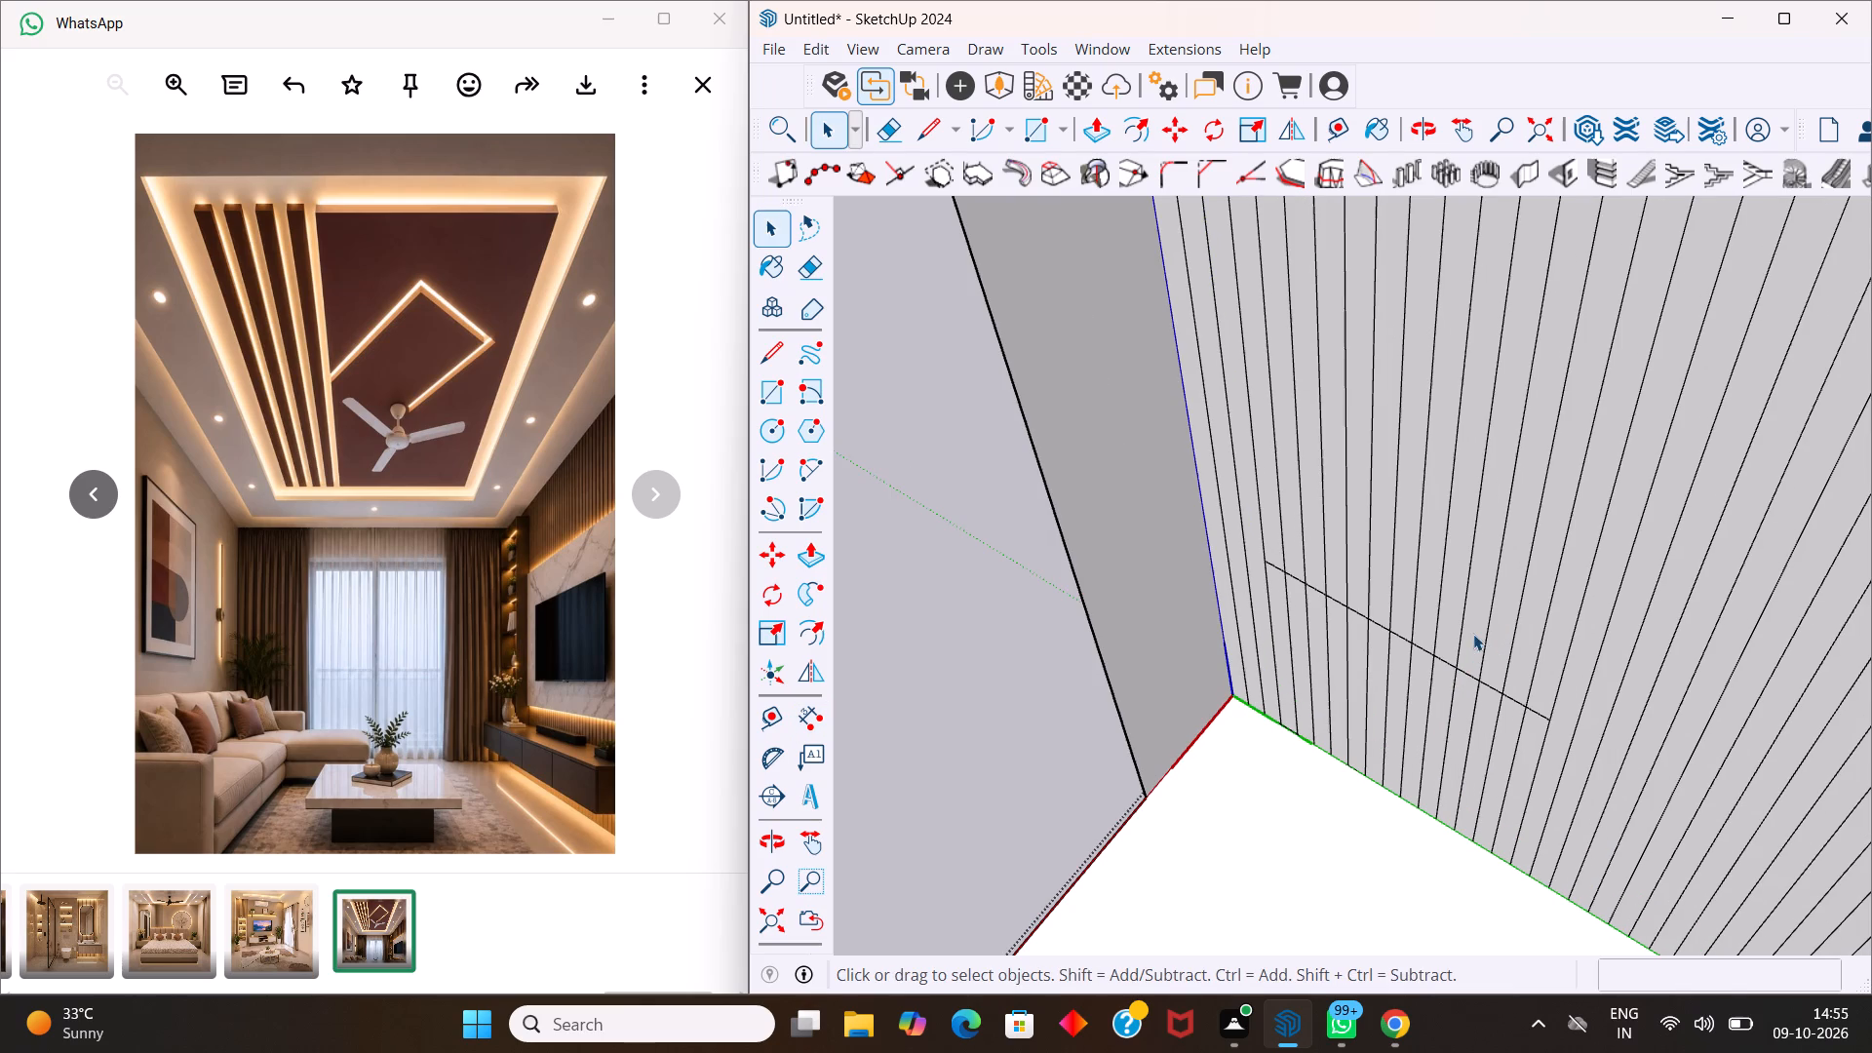
key("e")
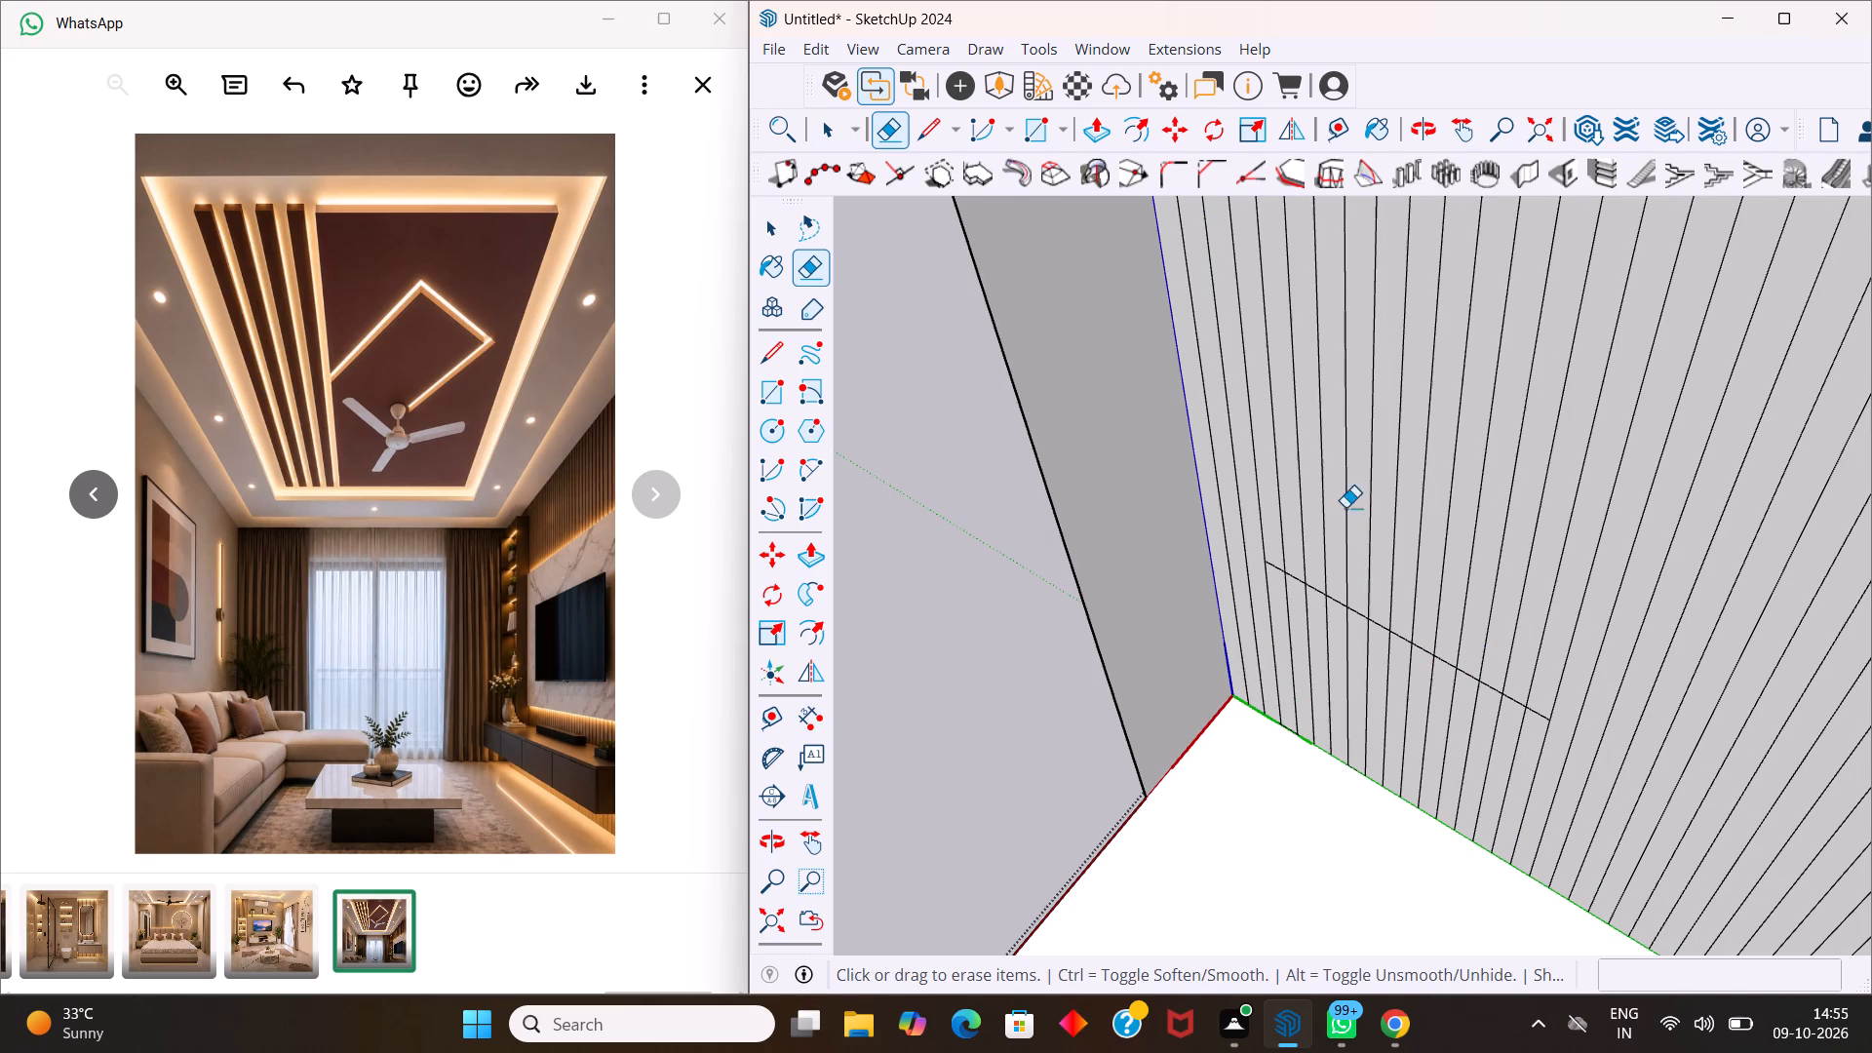
left_click_drag(1279, 459, 1309, 474)
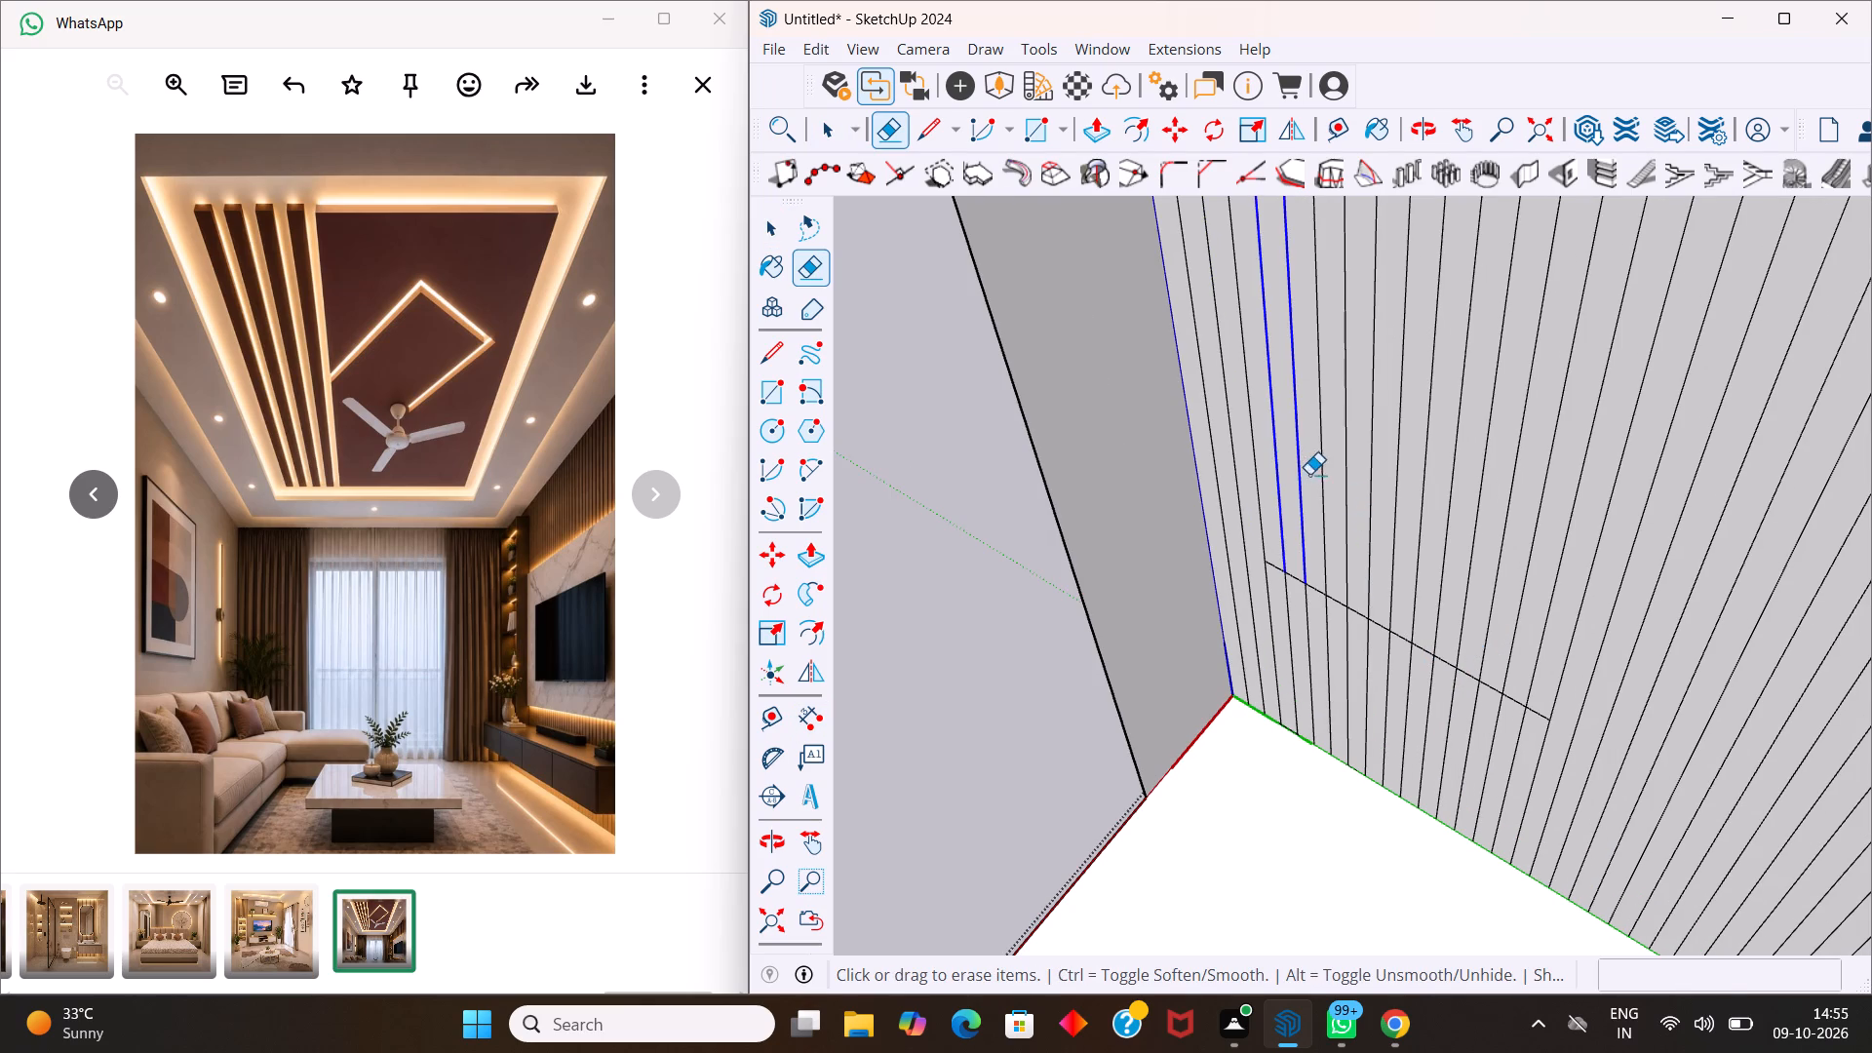
left_click_drag(1309, 474, 1518, 573)
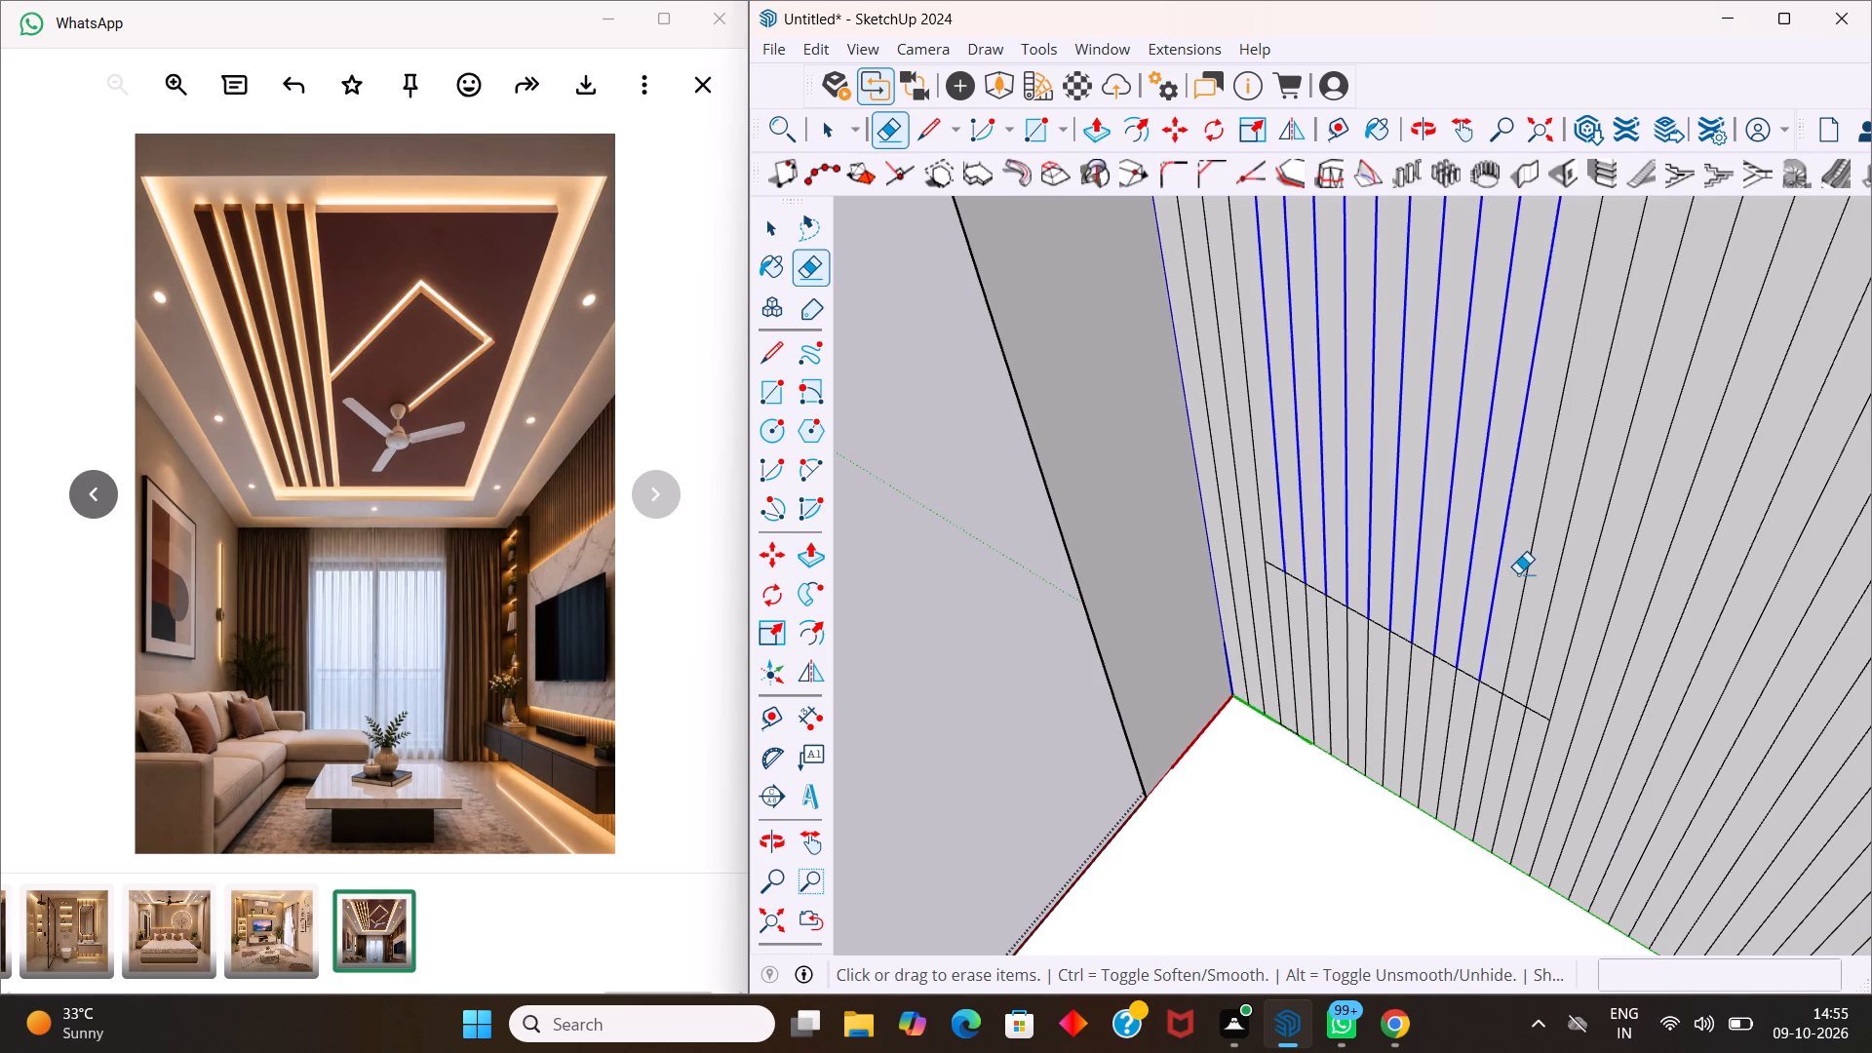
left_click_drag(1518, 573, 1556, 597)
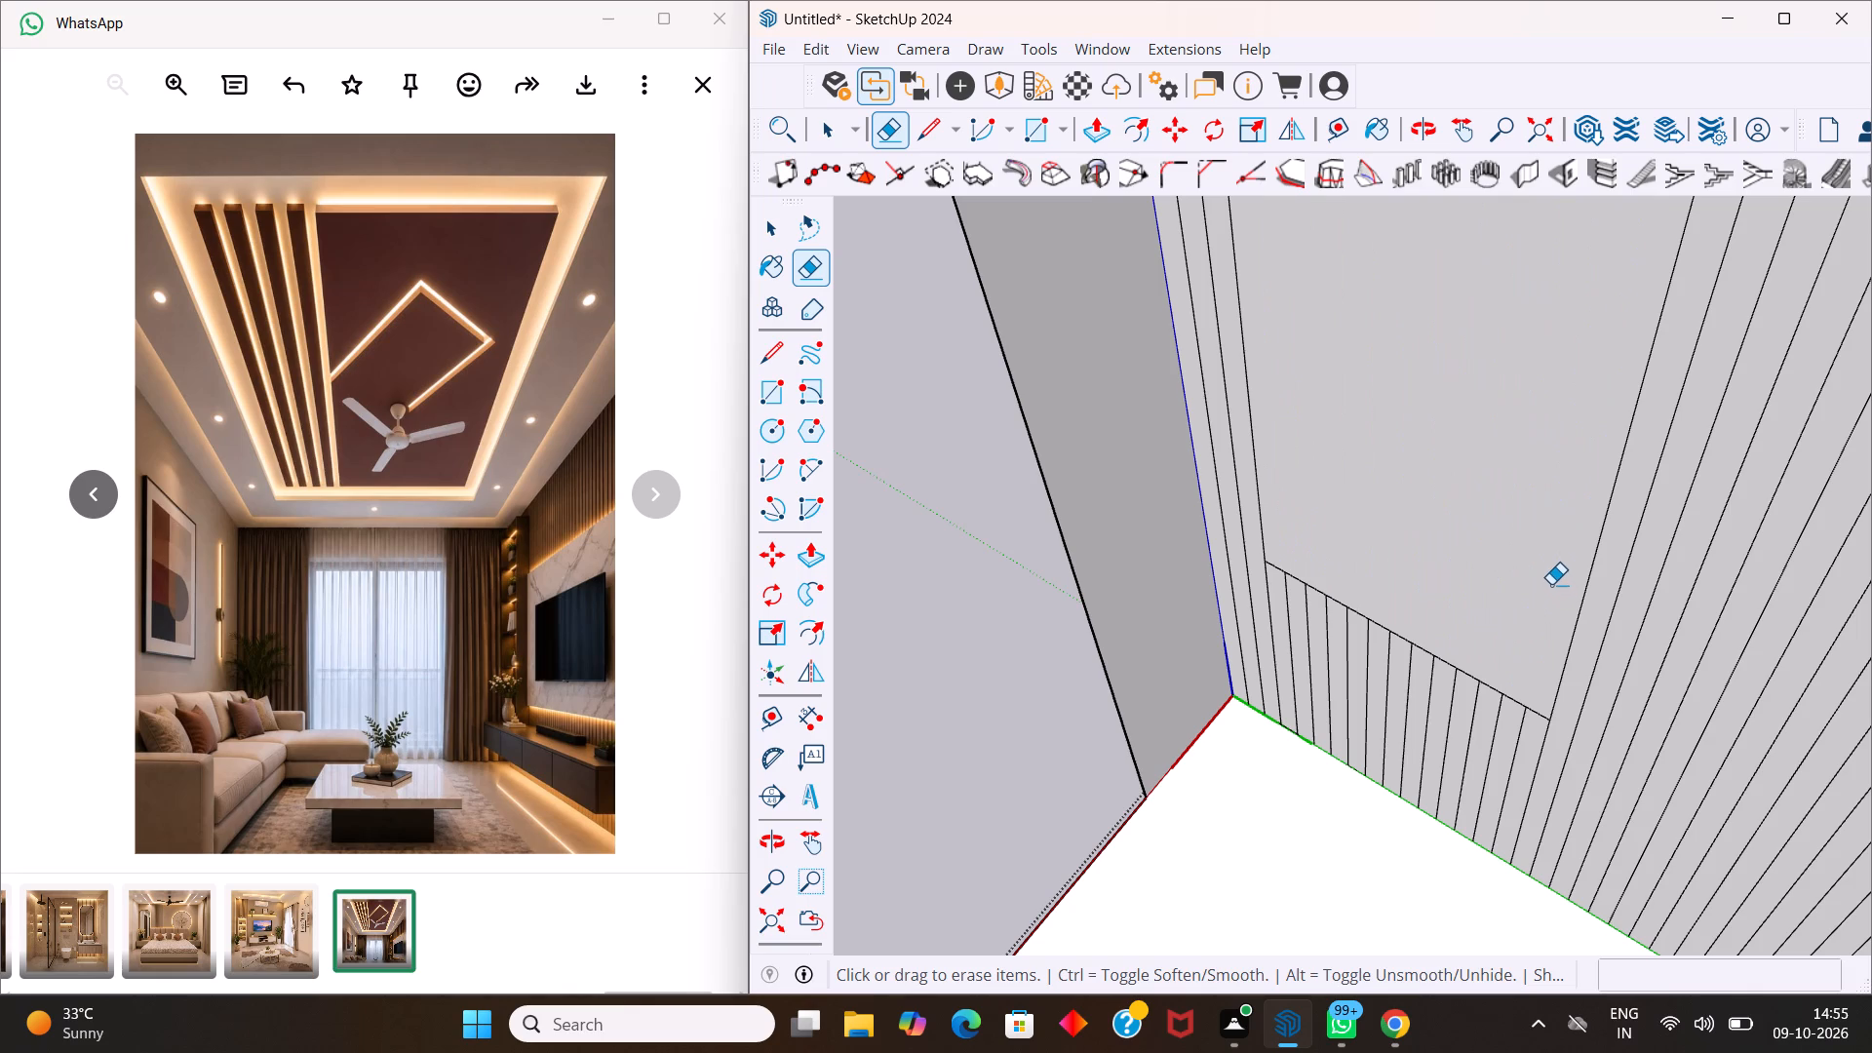
Examine the cleared plain rectangle on the fluted wall and the flutes around it from several angles.
key("space")
scroll(1282, 547, "up", 4)
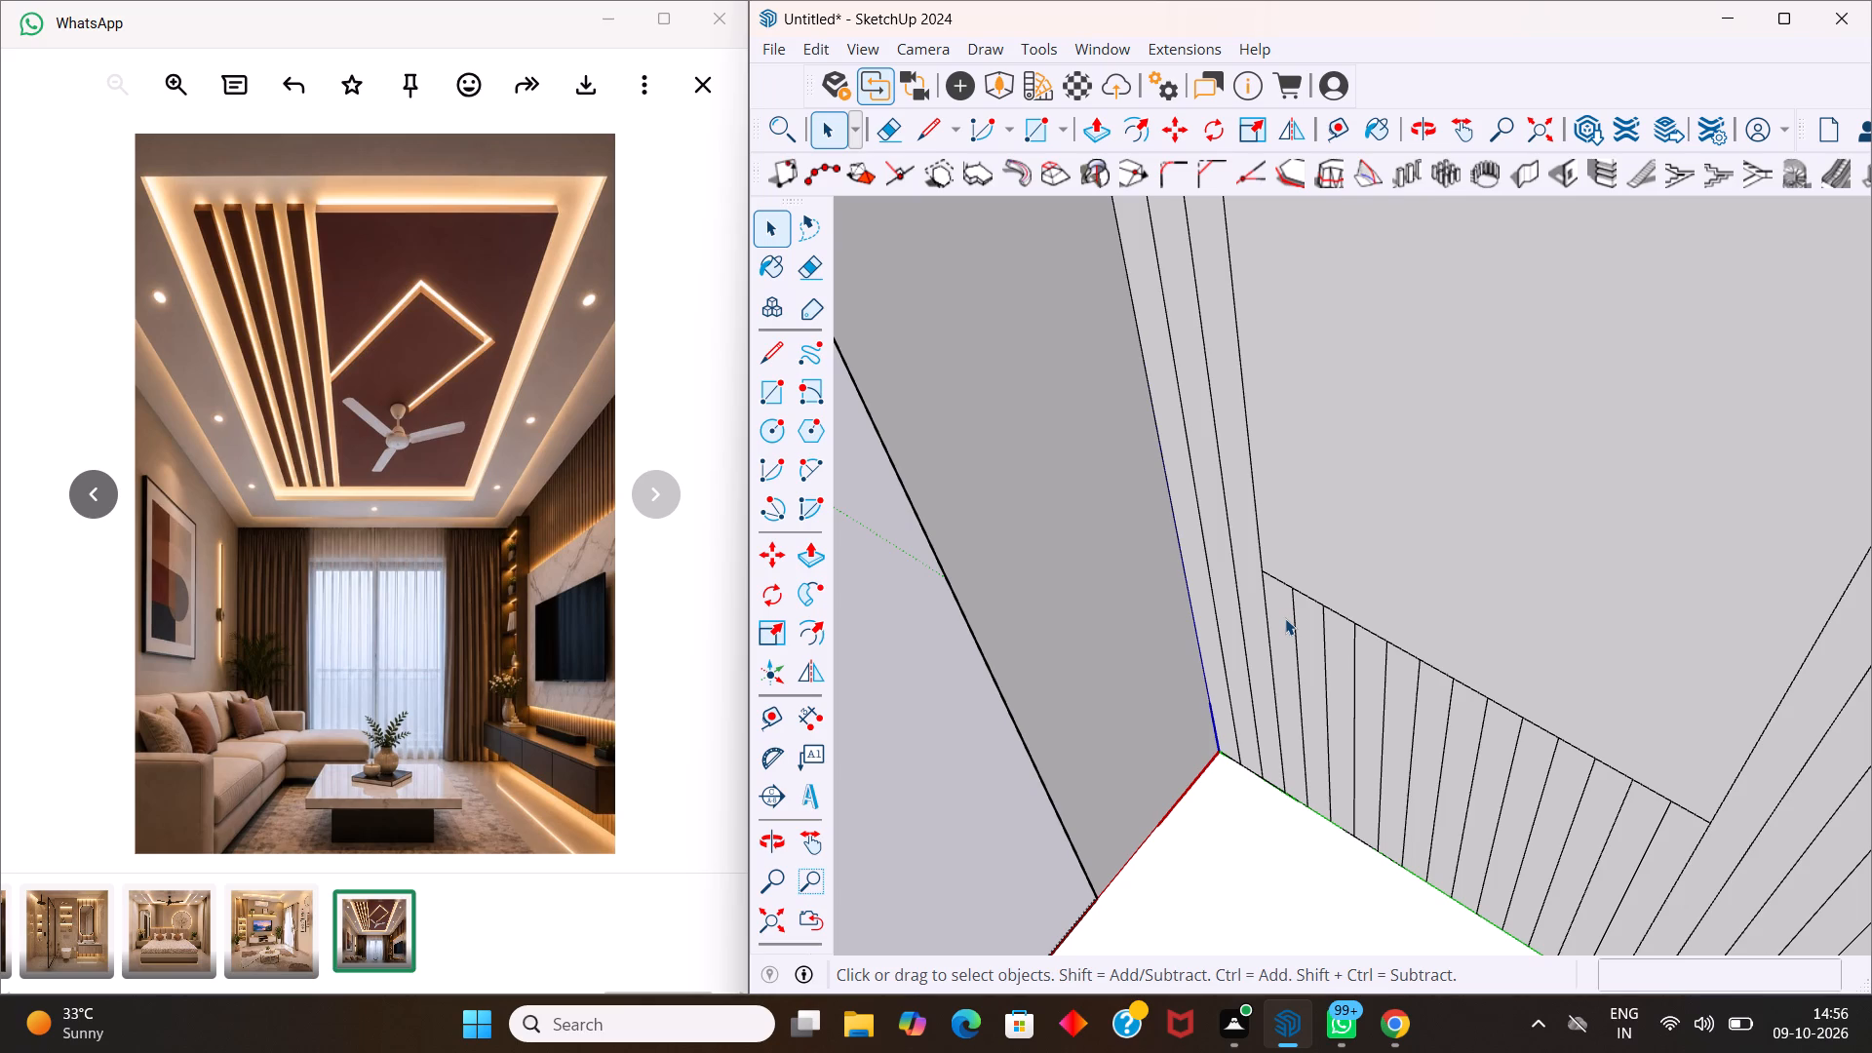
scroll(1247, 582, "down", 4)
scroll(1162, 599, "down", 8)
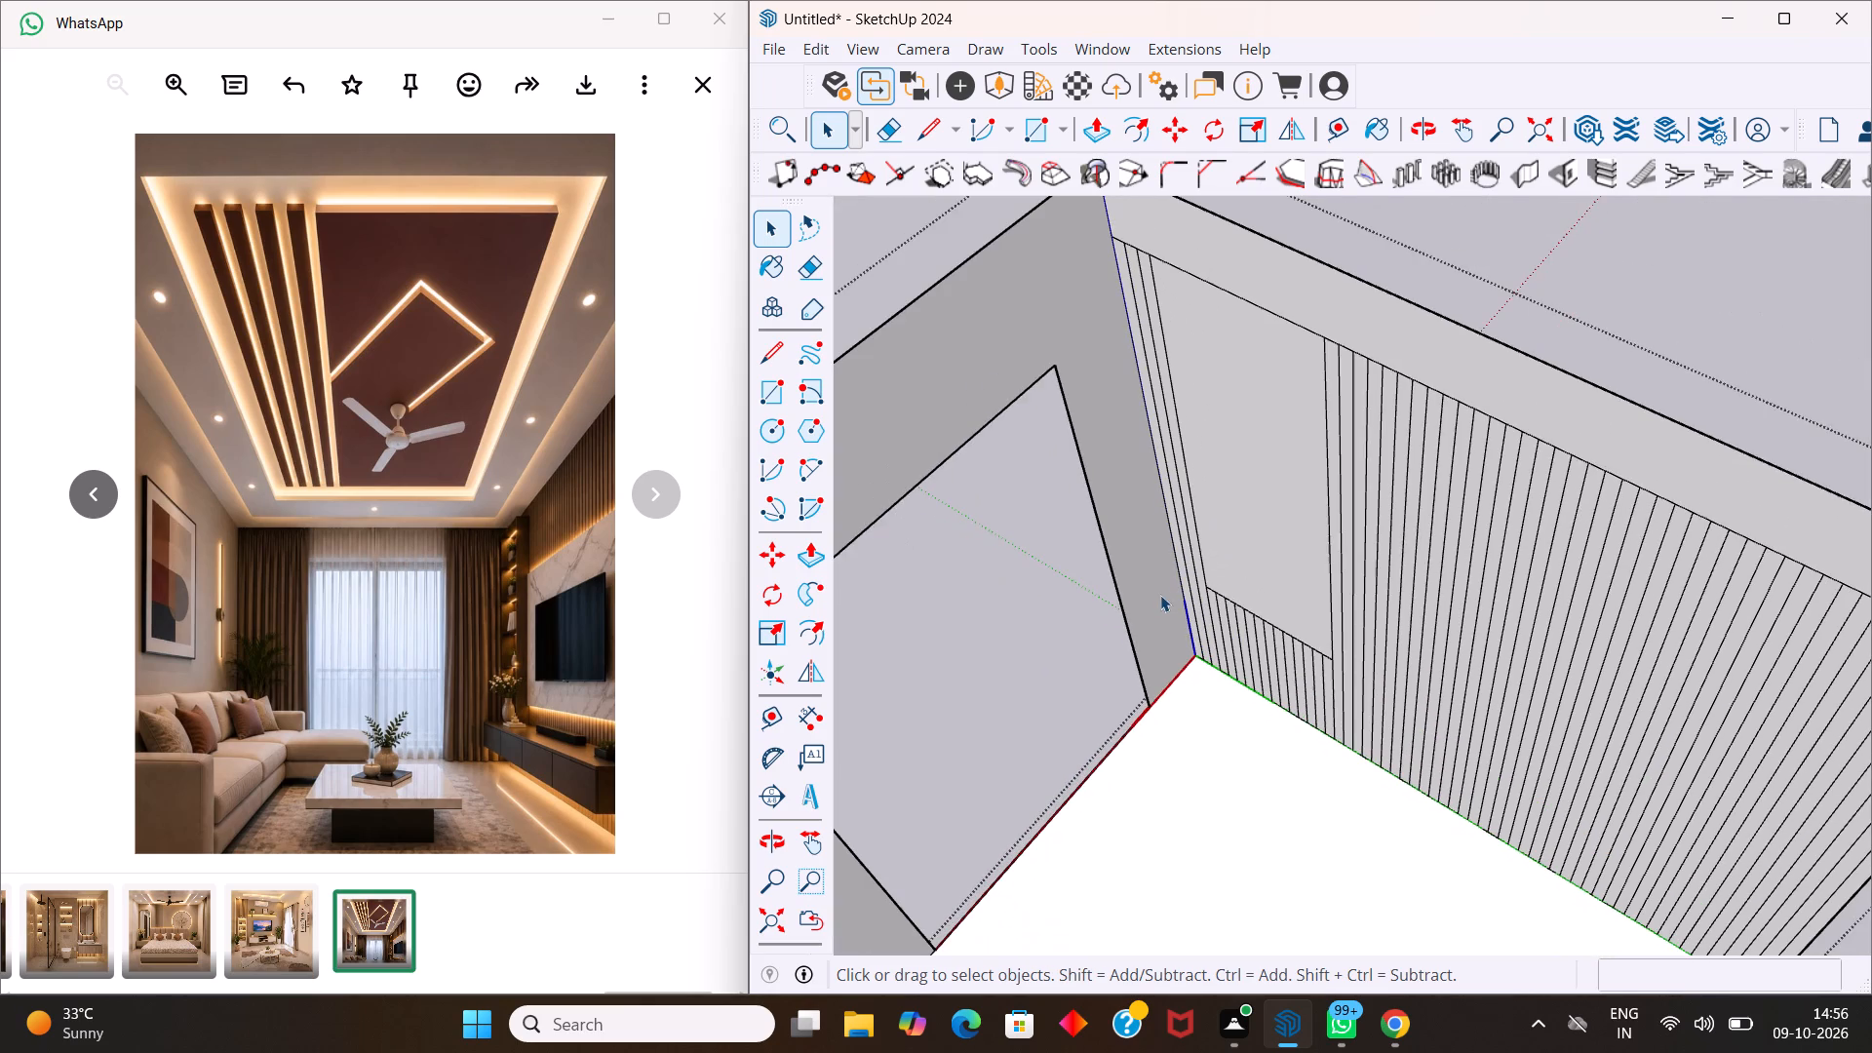
middle_click_drag(1189, 582, 1232, 585)
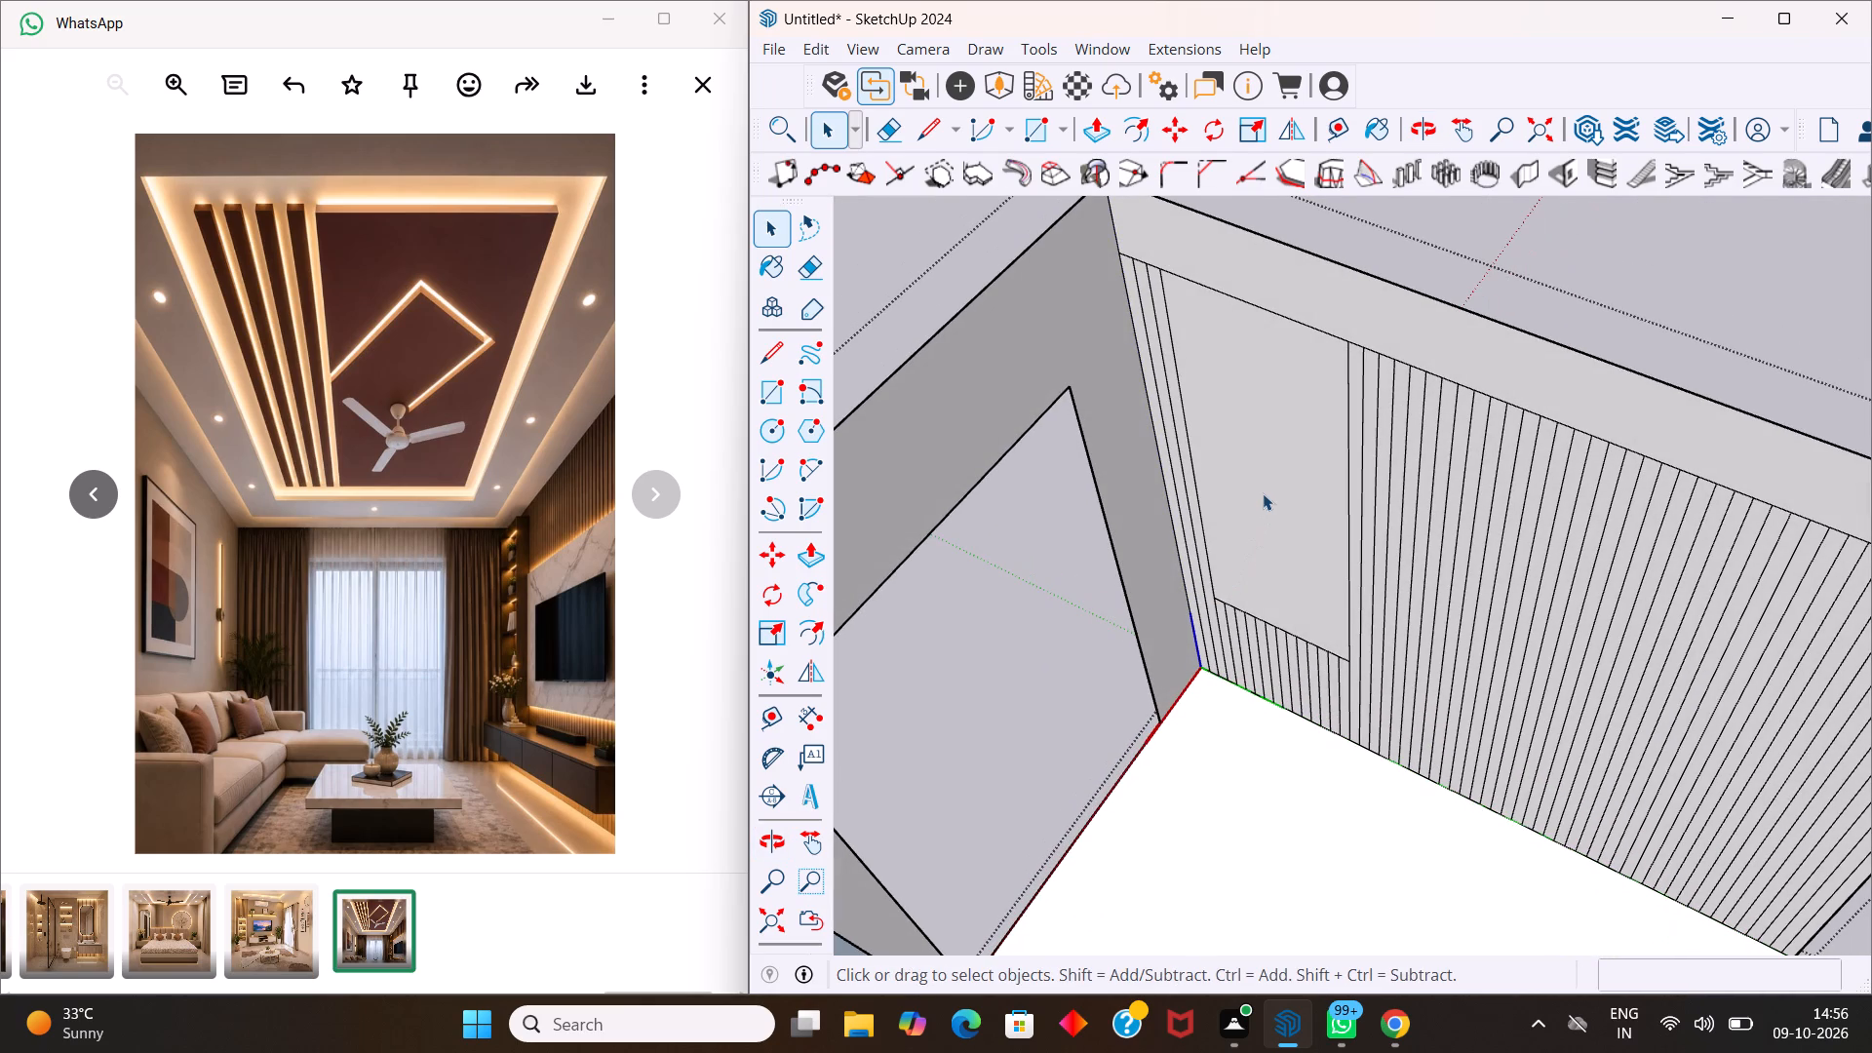
scroll(1263, 489, "up", 2)
scroll(1267, 491, "down", 3)
middle_click_drag(1261, 480, 1275, 457)
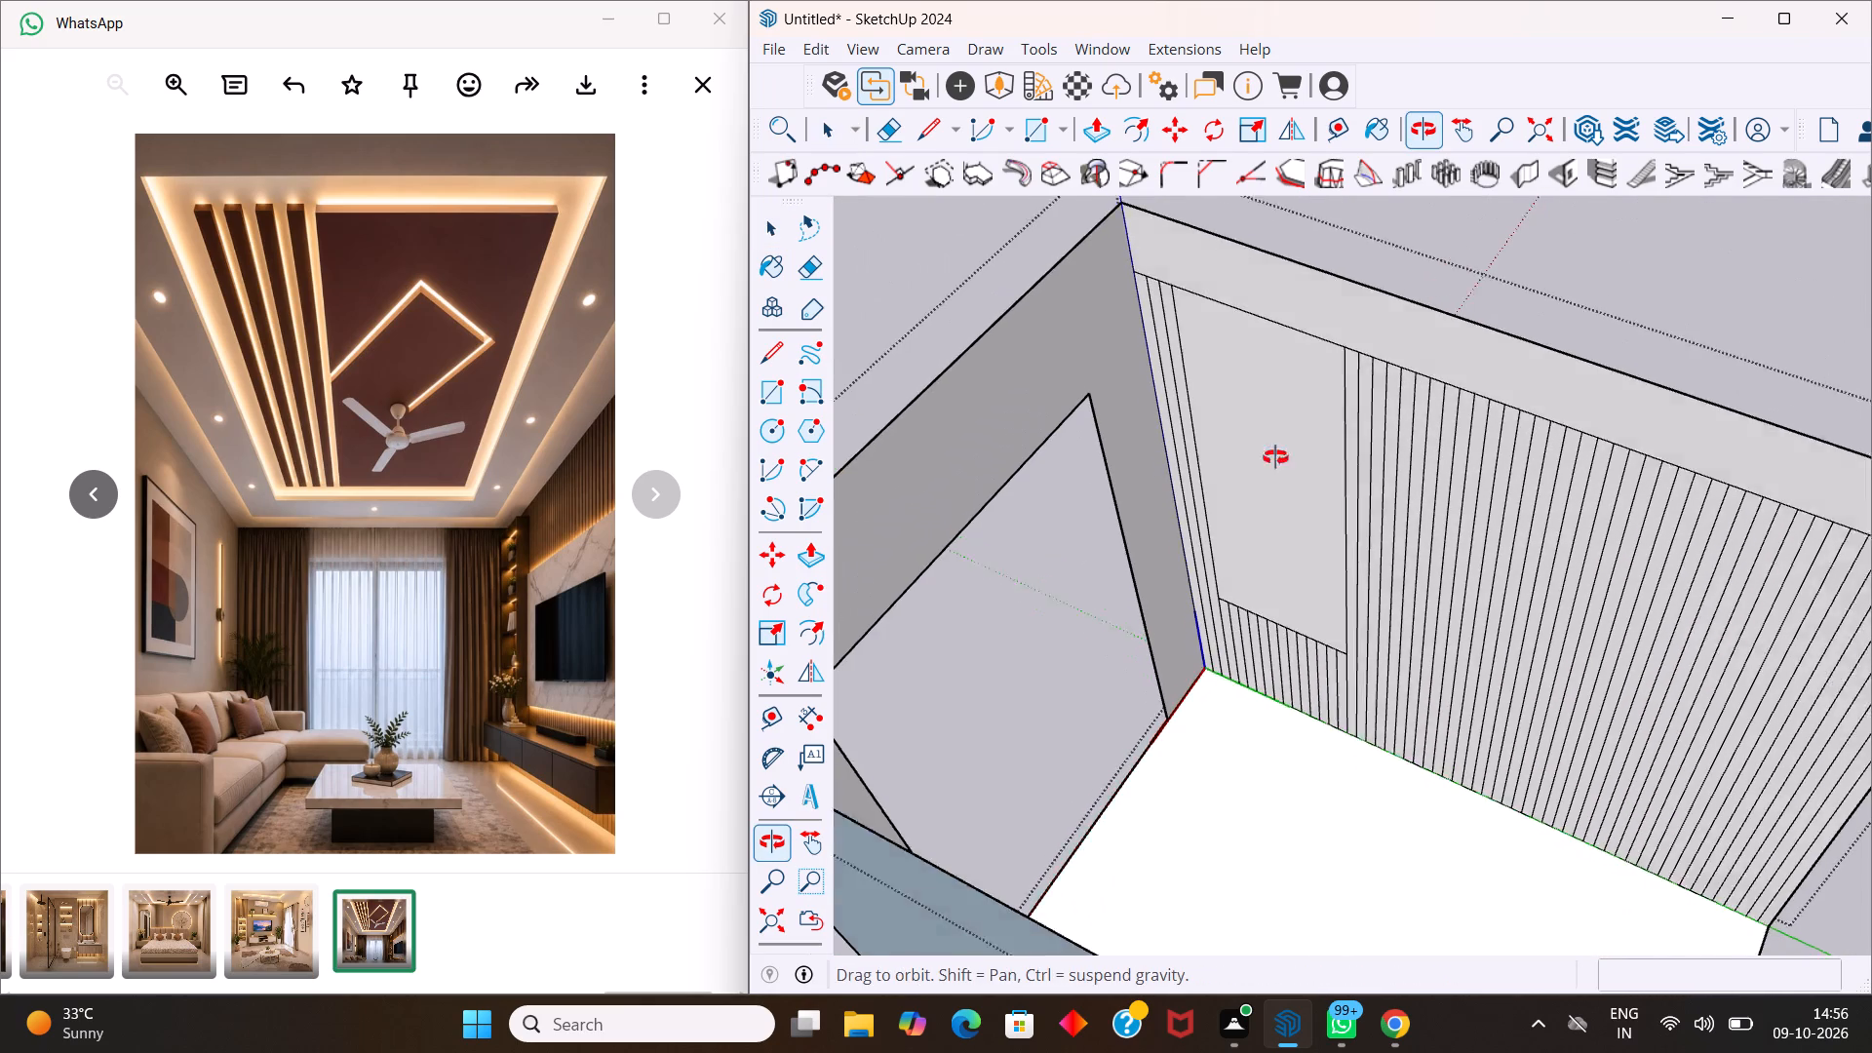
middle_click_drag(1275, 457, 1288, 394)
scroll(1288, 393, "up", 2)
scroll(1296, 613, "up", 1)
scroll(1249, 714, "up", 2)
middle_click_drag(1249, 714, 1258, 698)
scroll(1258, 693, "down", 9)
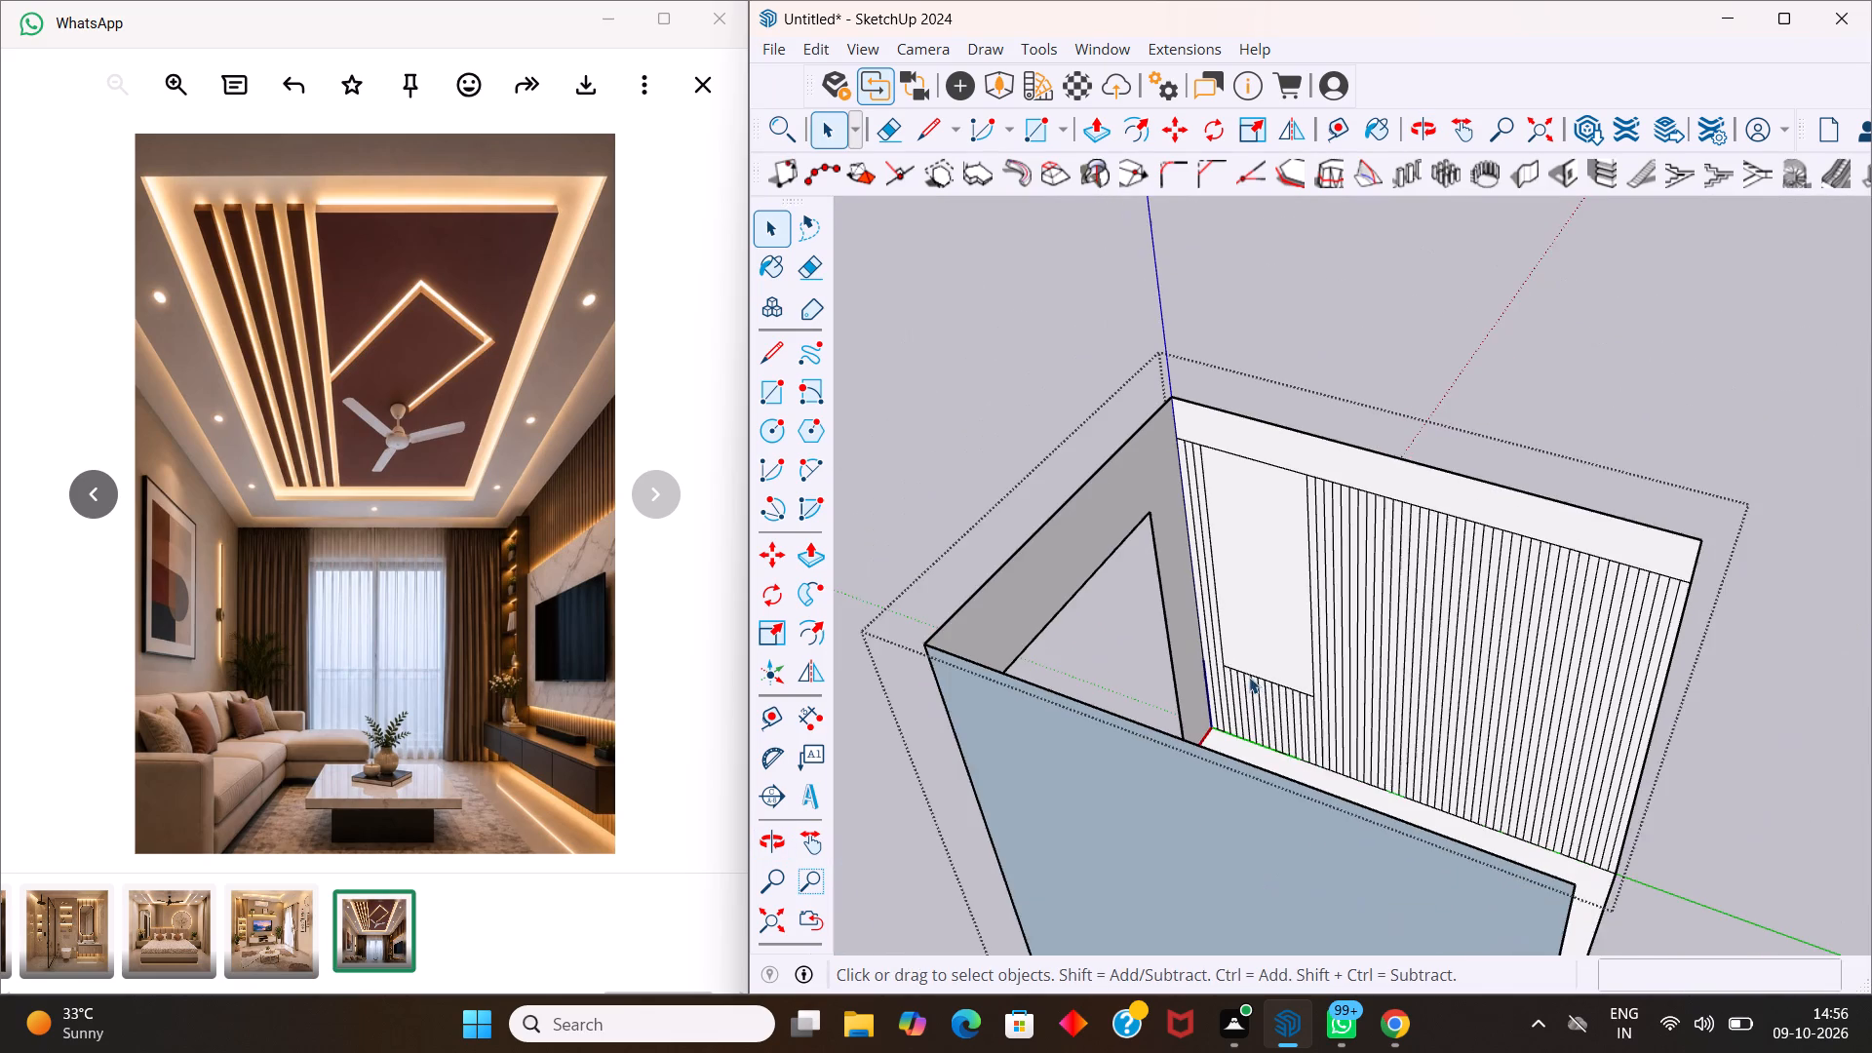
scroll(1275, 698, "up", 1)
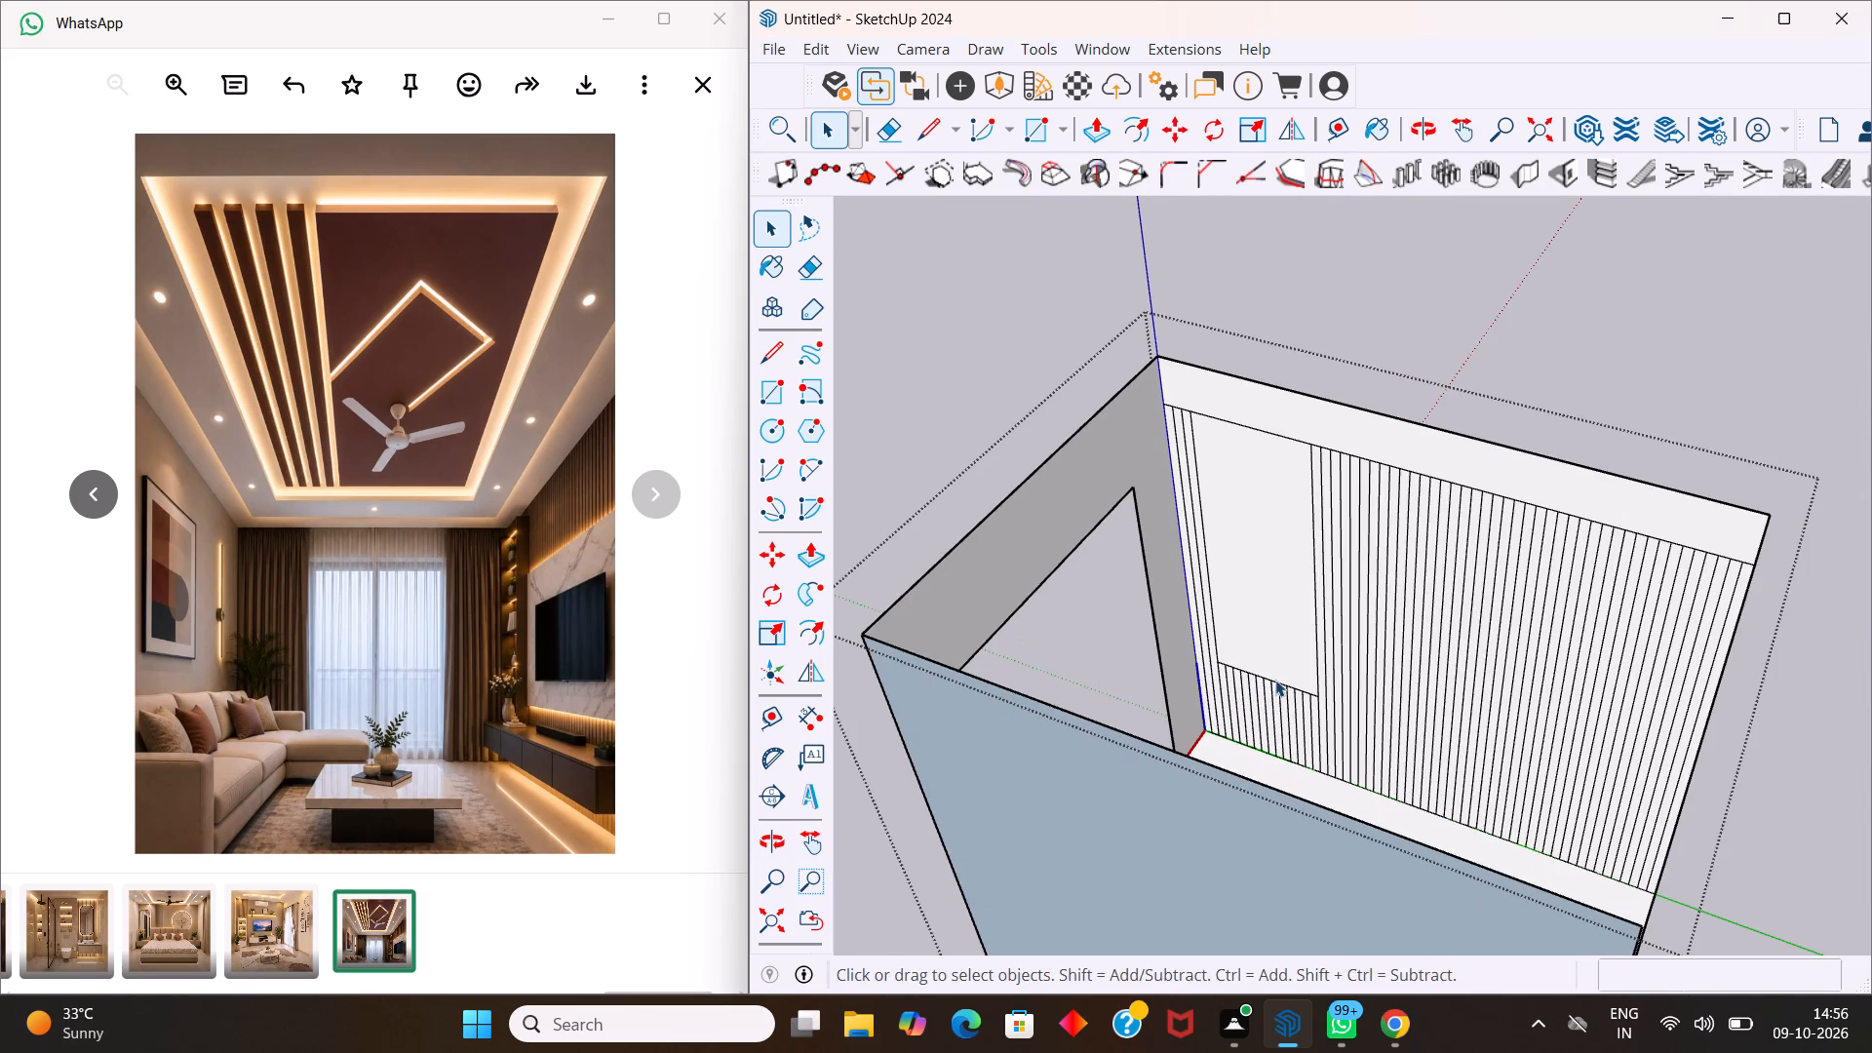
scroll(1267, 663, "up", 2)
middle_click_drag(1233, 688, 1106, 623)
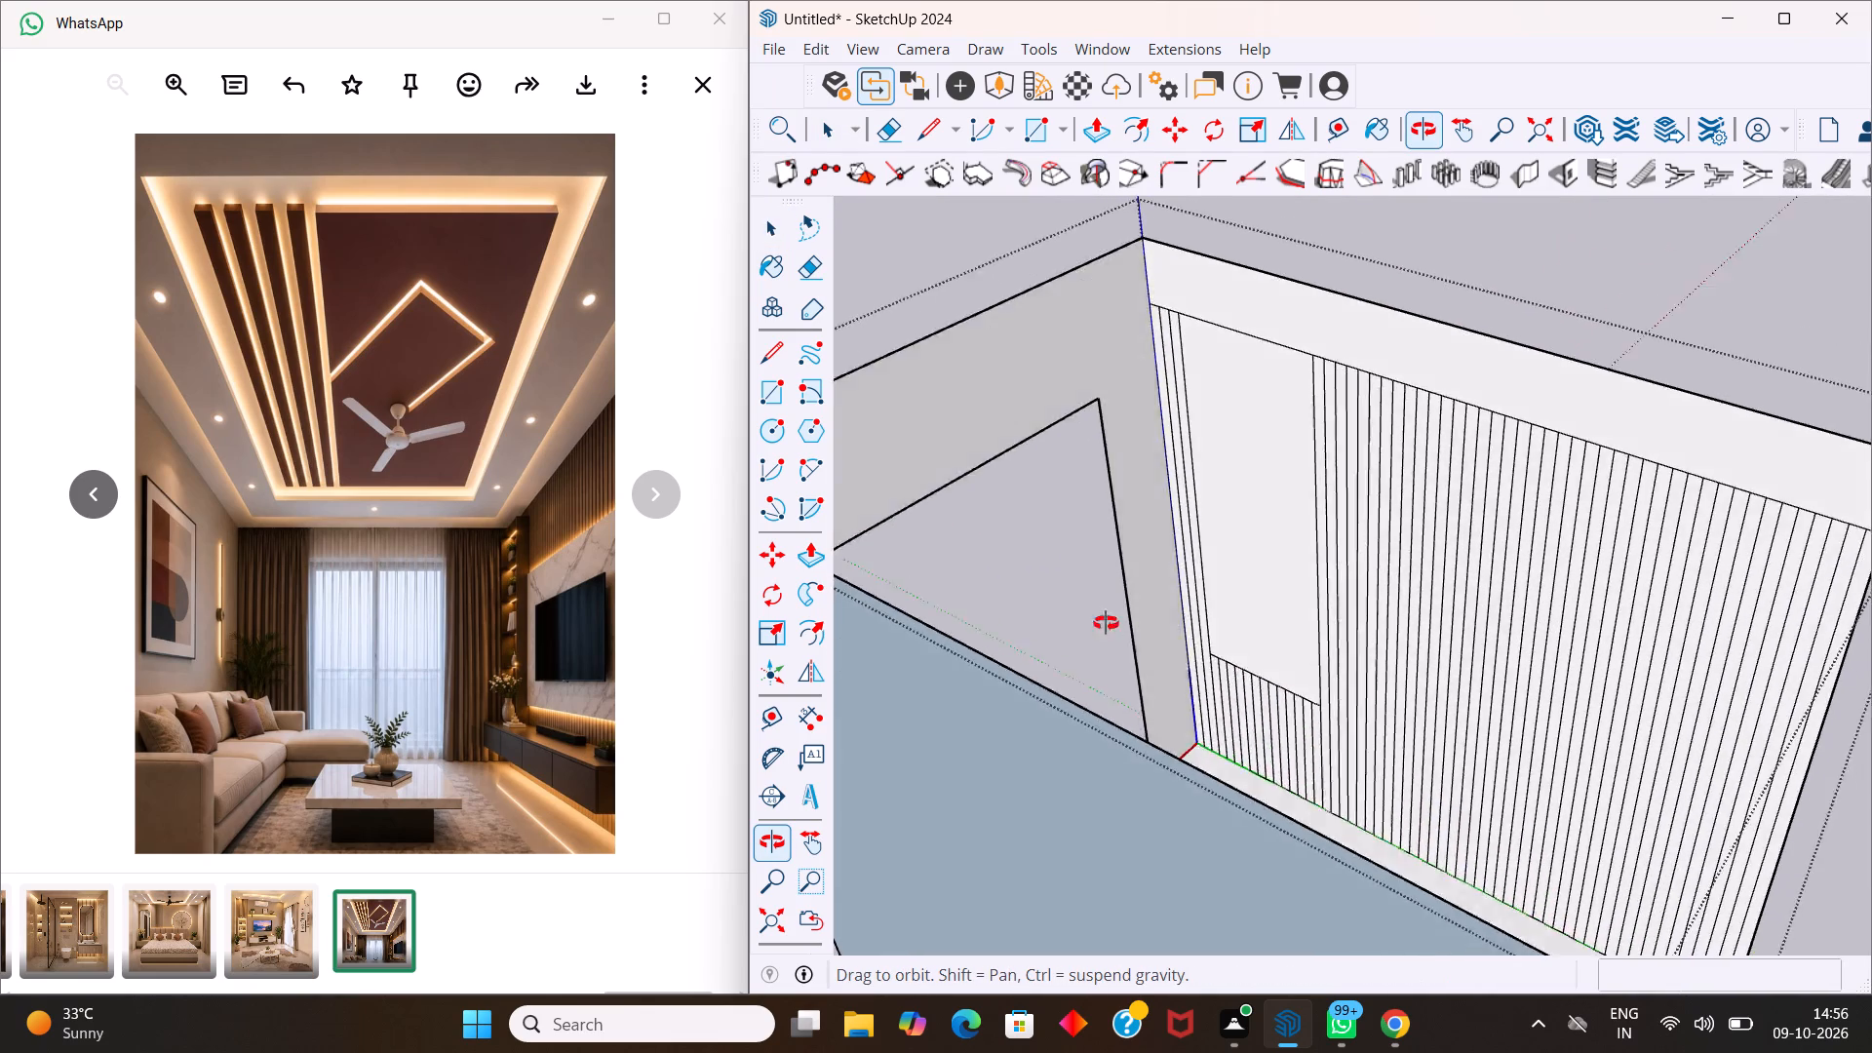
middle_click_drag(1106, 623, 903, 386)
scroll(1053, 486, "up", 3)
middle_click_drag(1079, 487, 1331, 531)
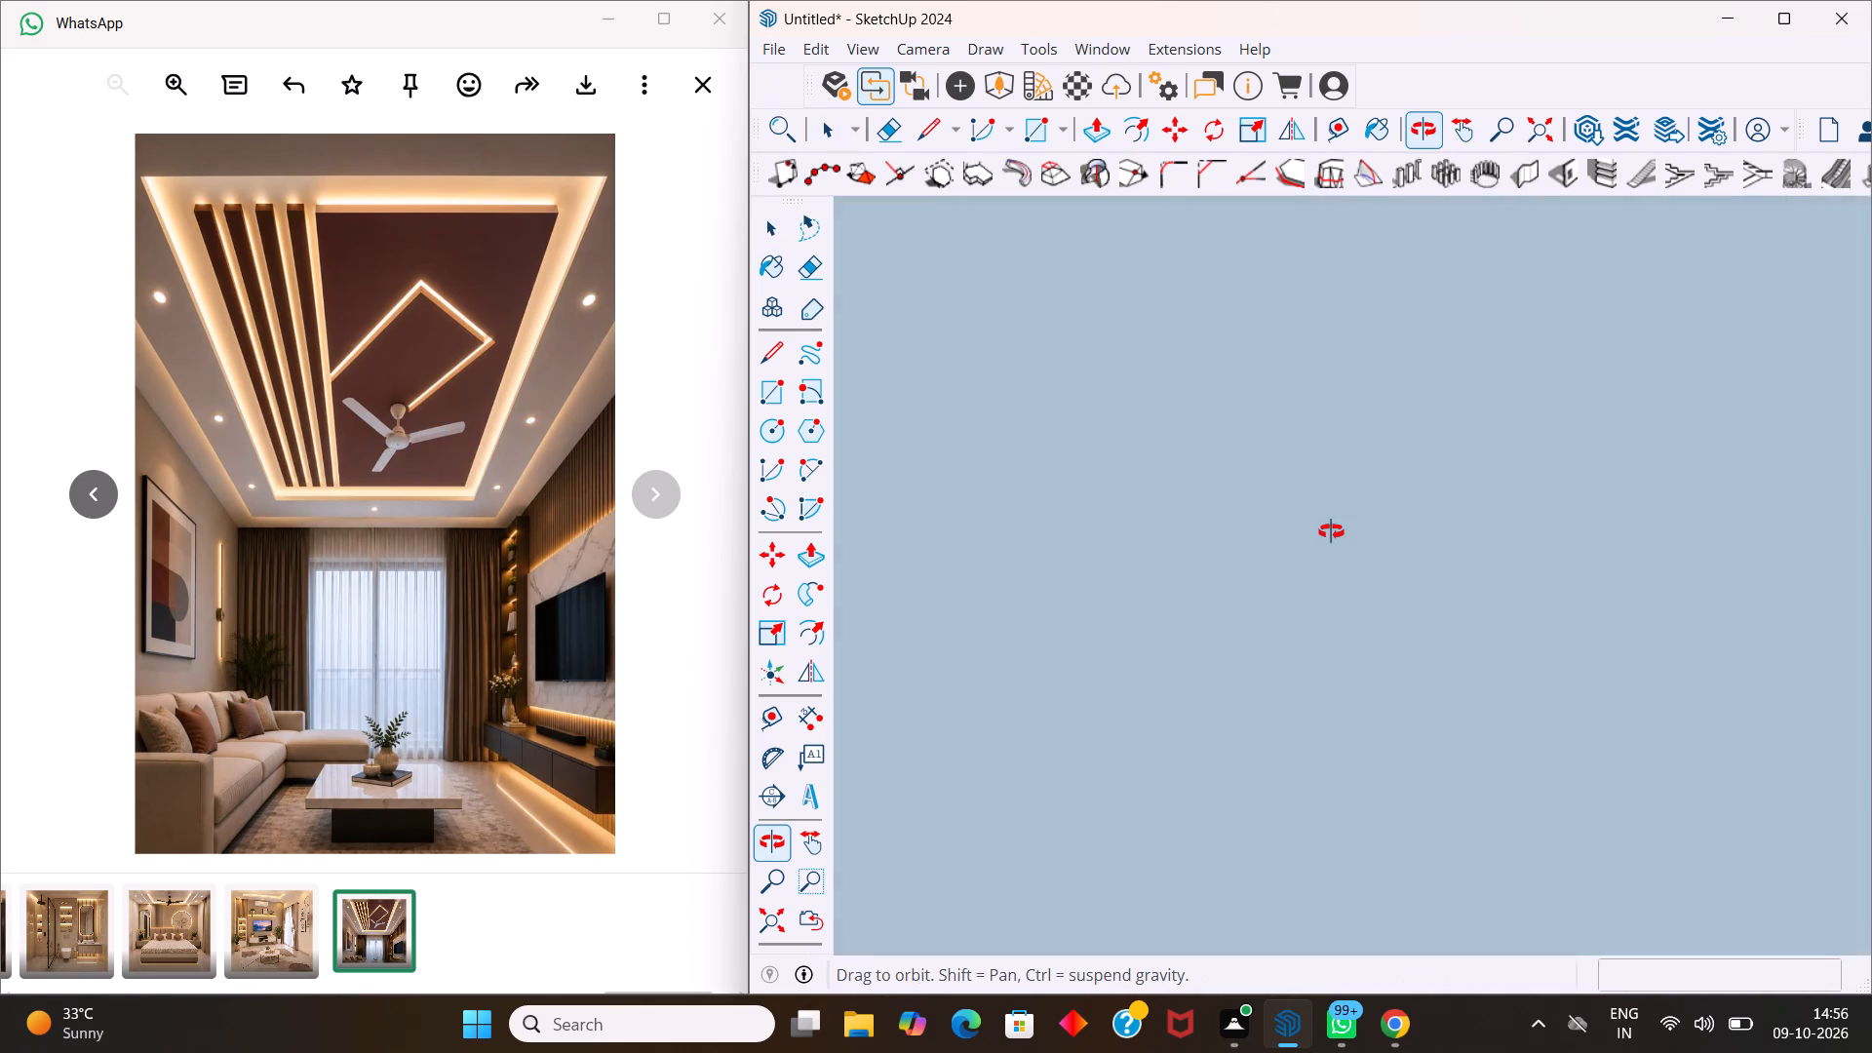
middle_click_drag(1331, 531, 1287, 721)
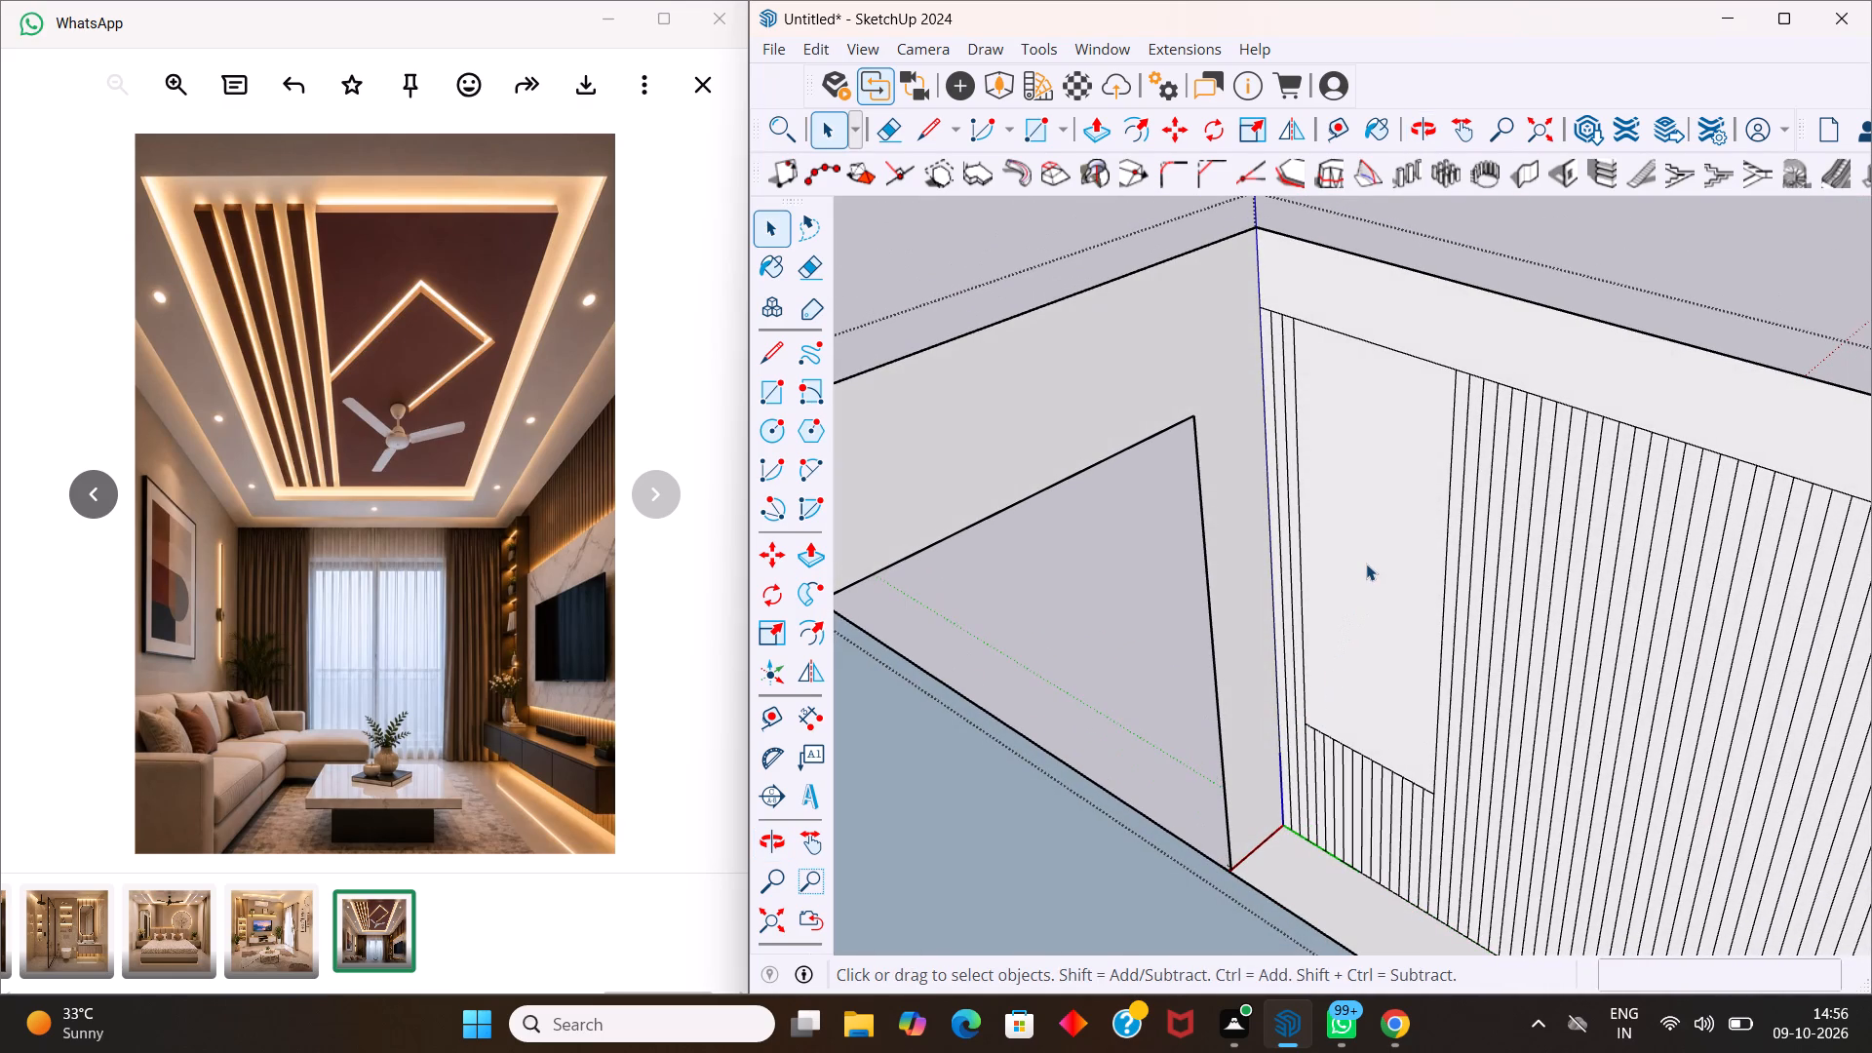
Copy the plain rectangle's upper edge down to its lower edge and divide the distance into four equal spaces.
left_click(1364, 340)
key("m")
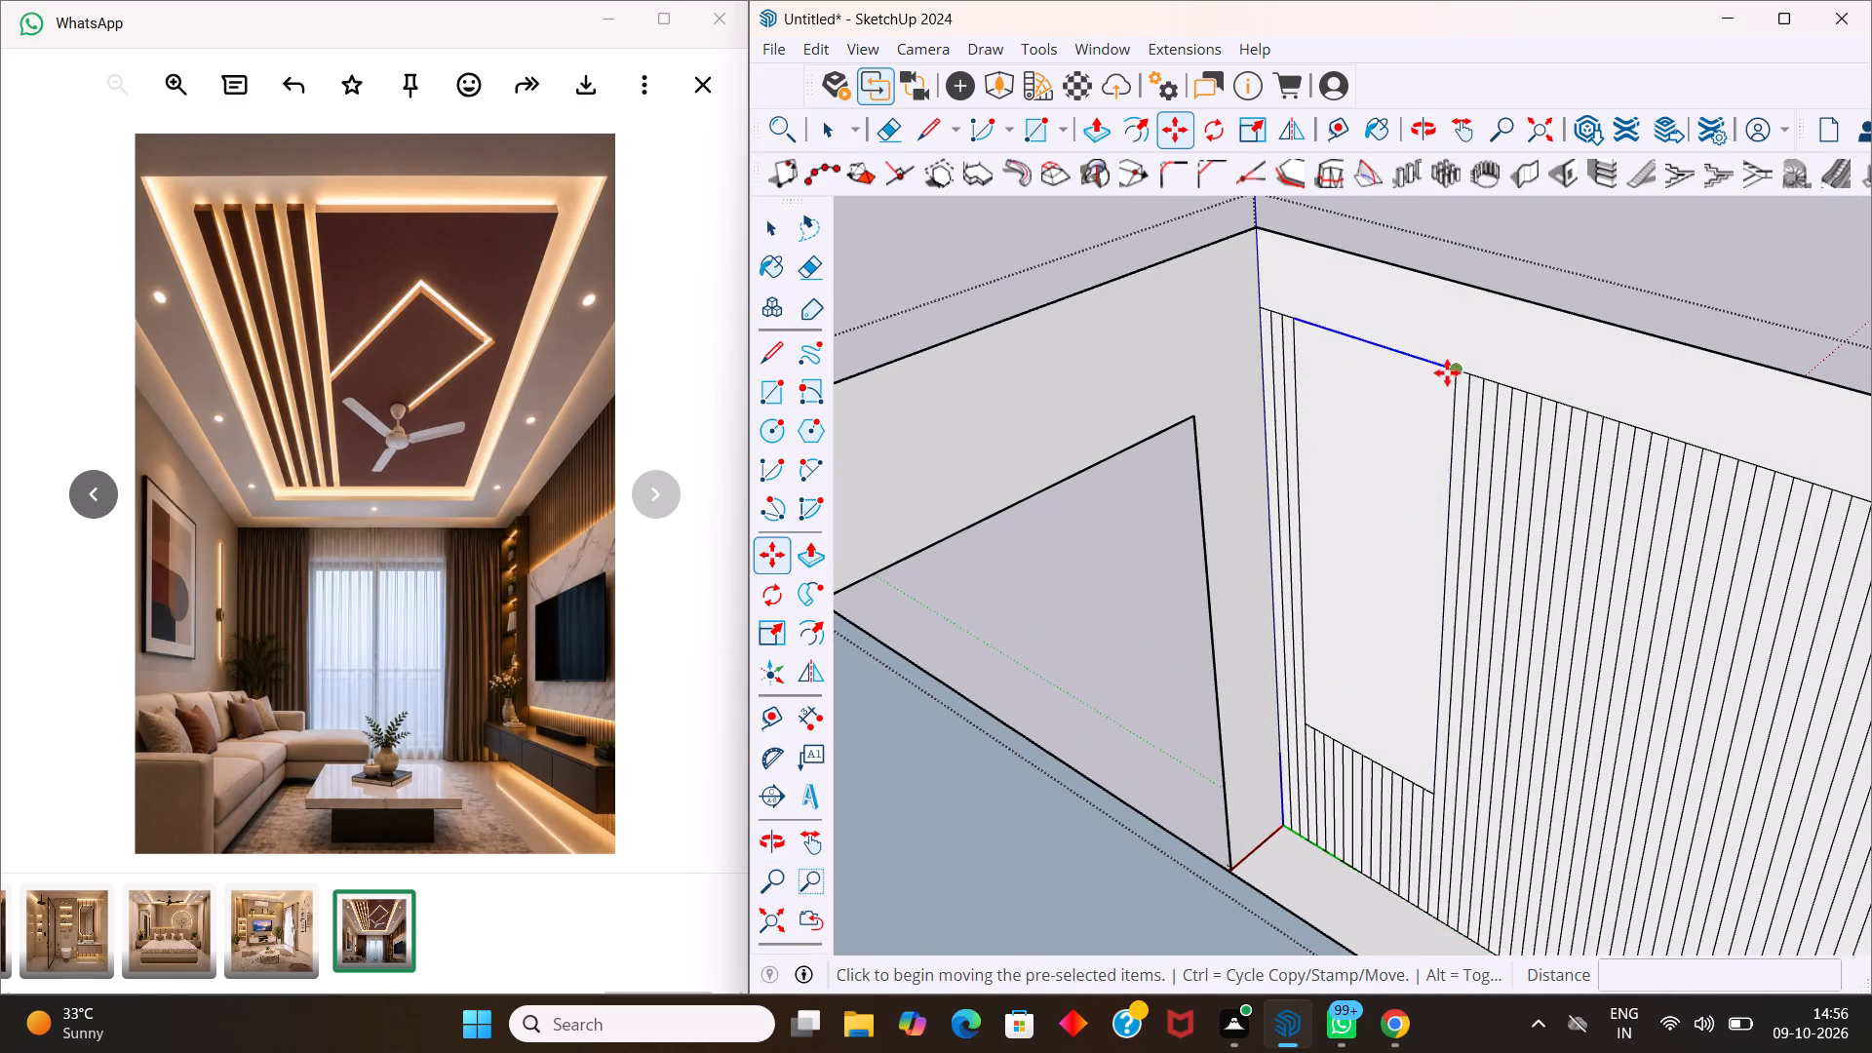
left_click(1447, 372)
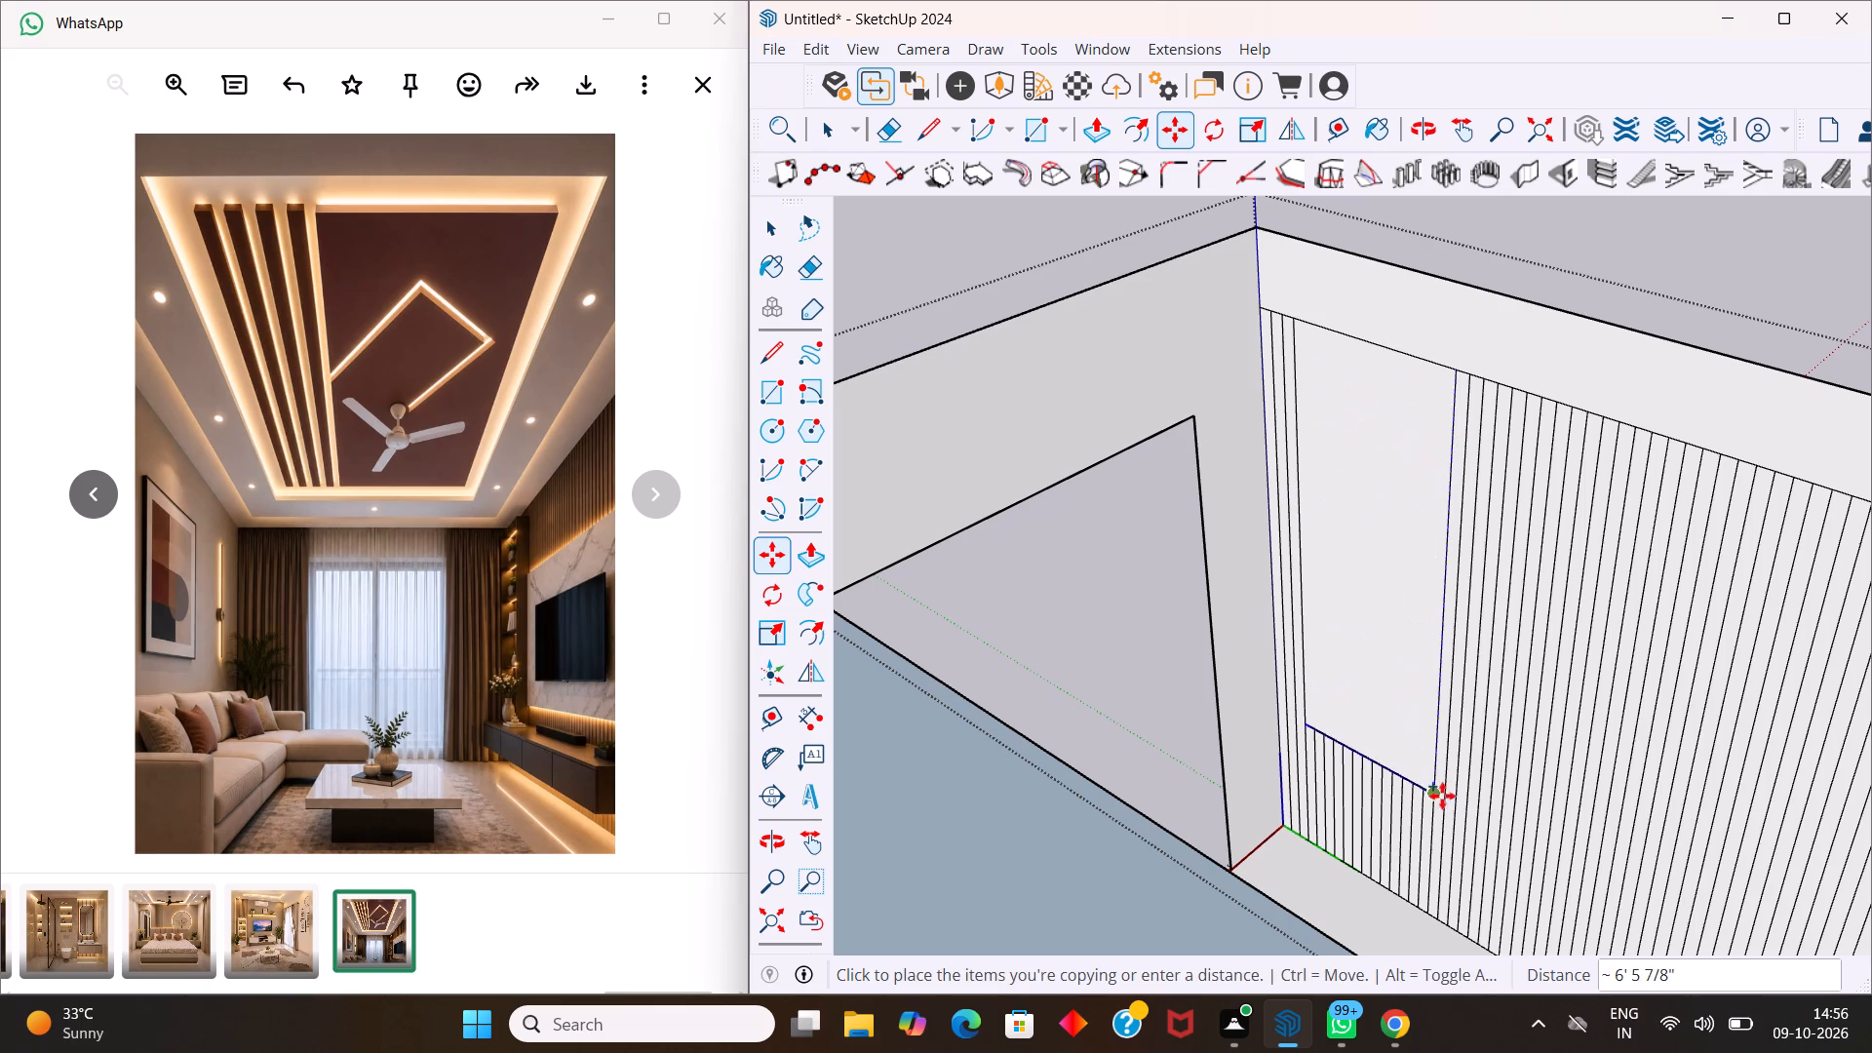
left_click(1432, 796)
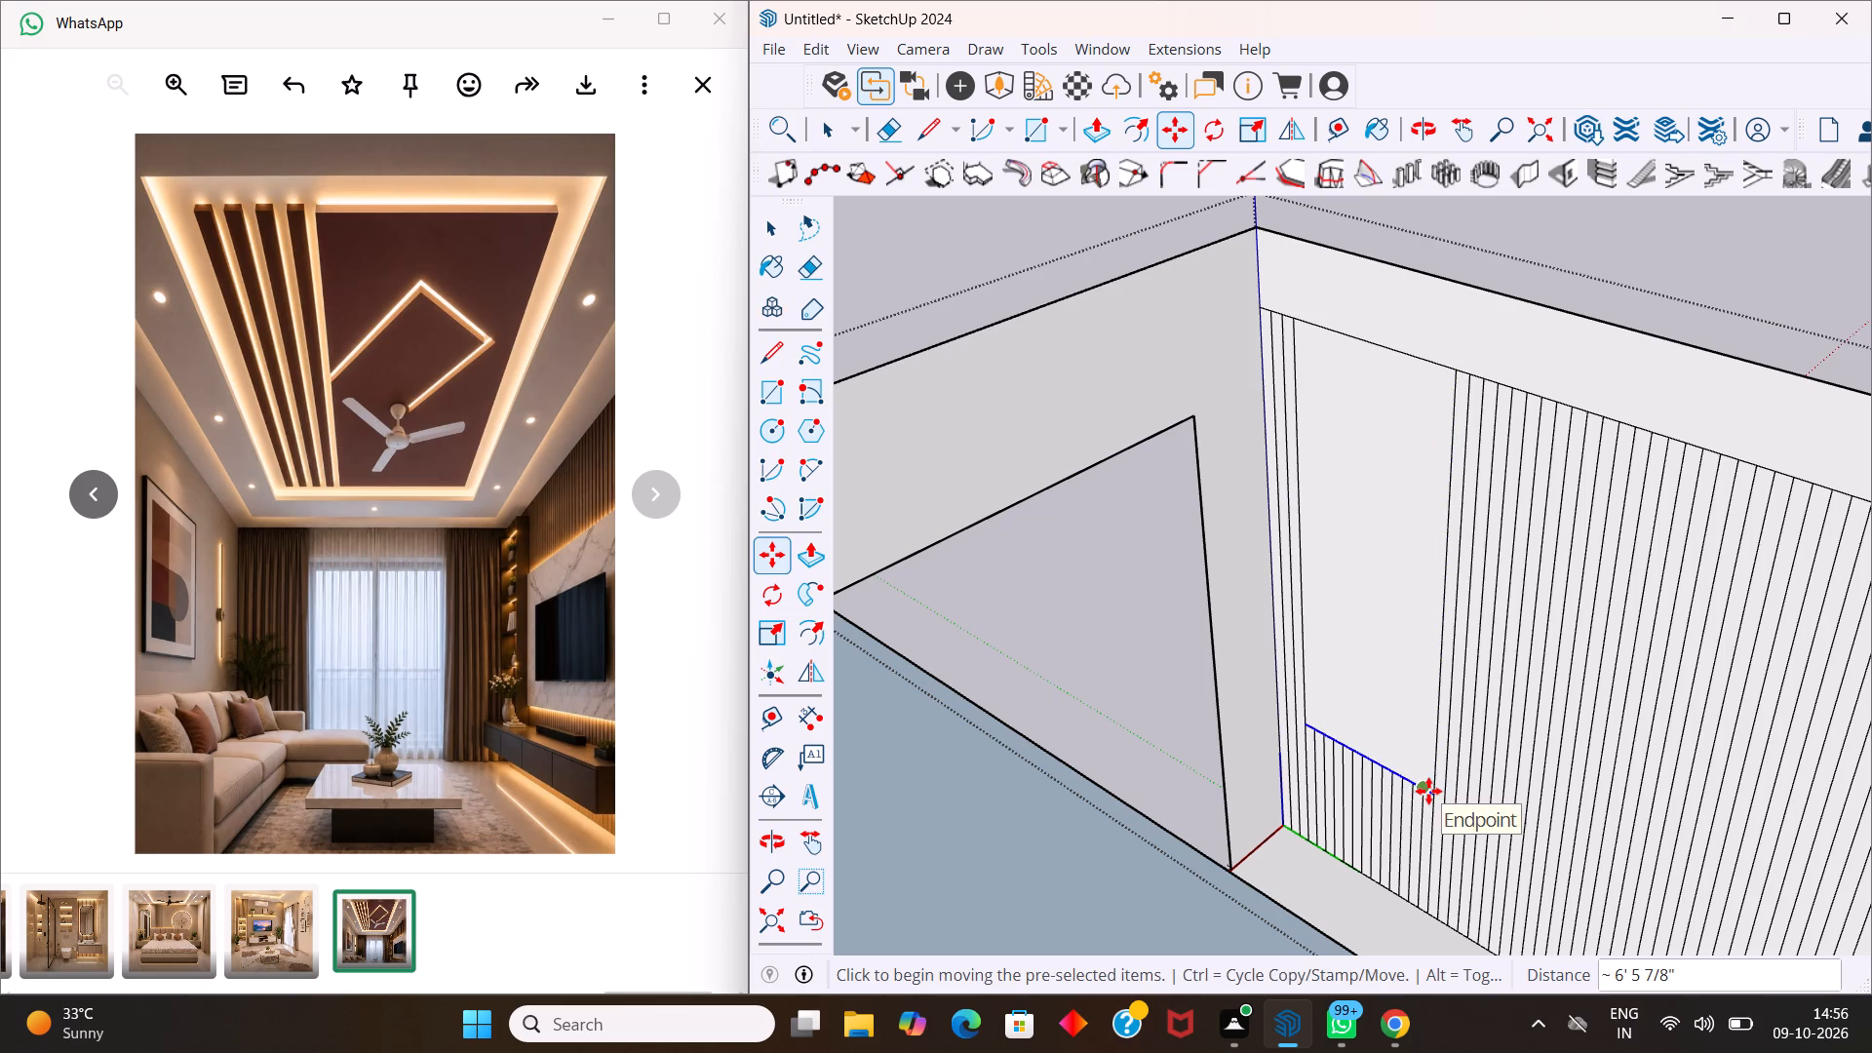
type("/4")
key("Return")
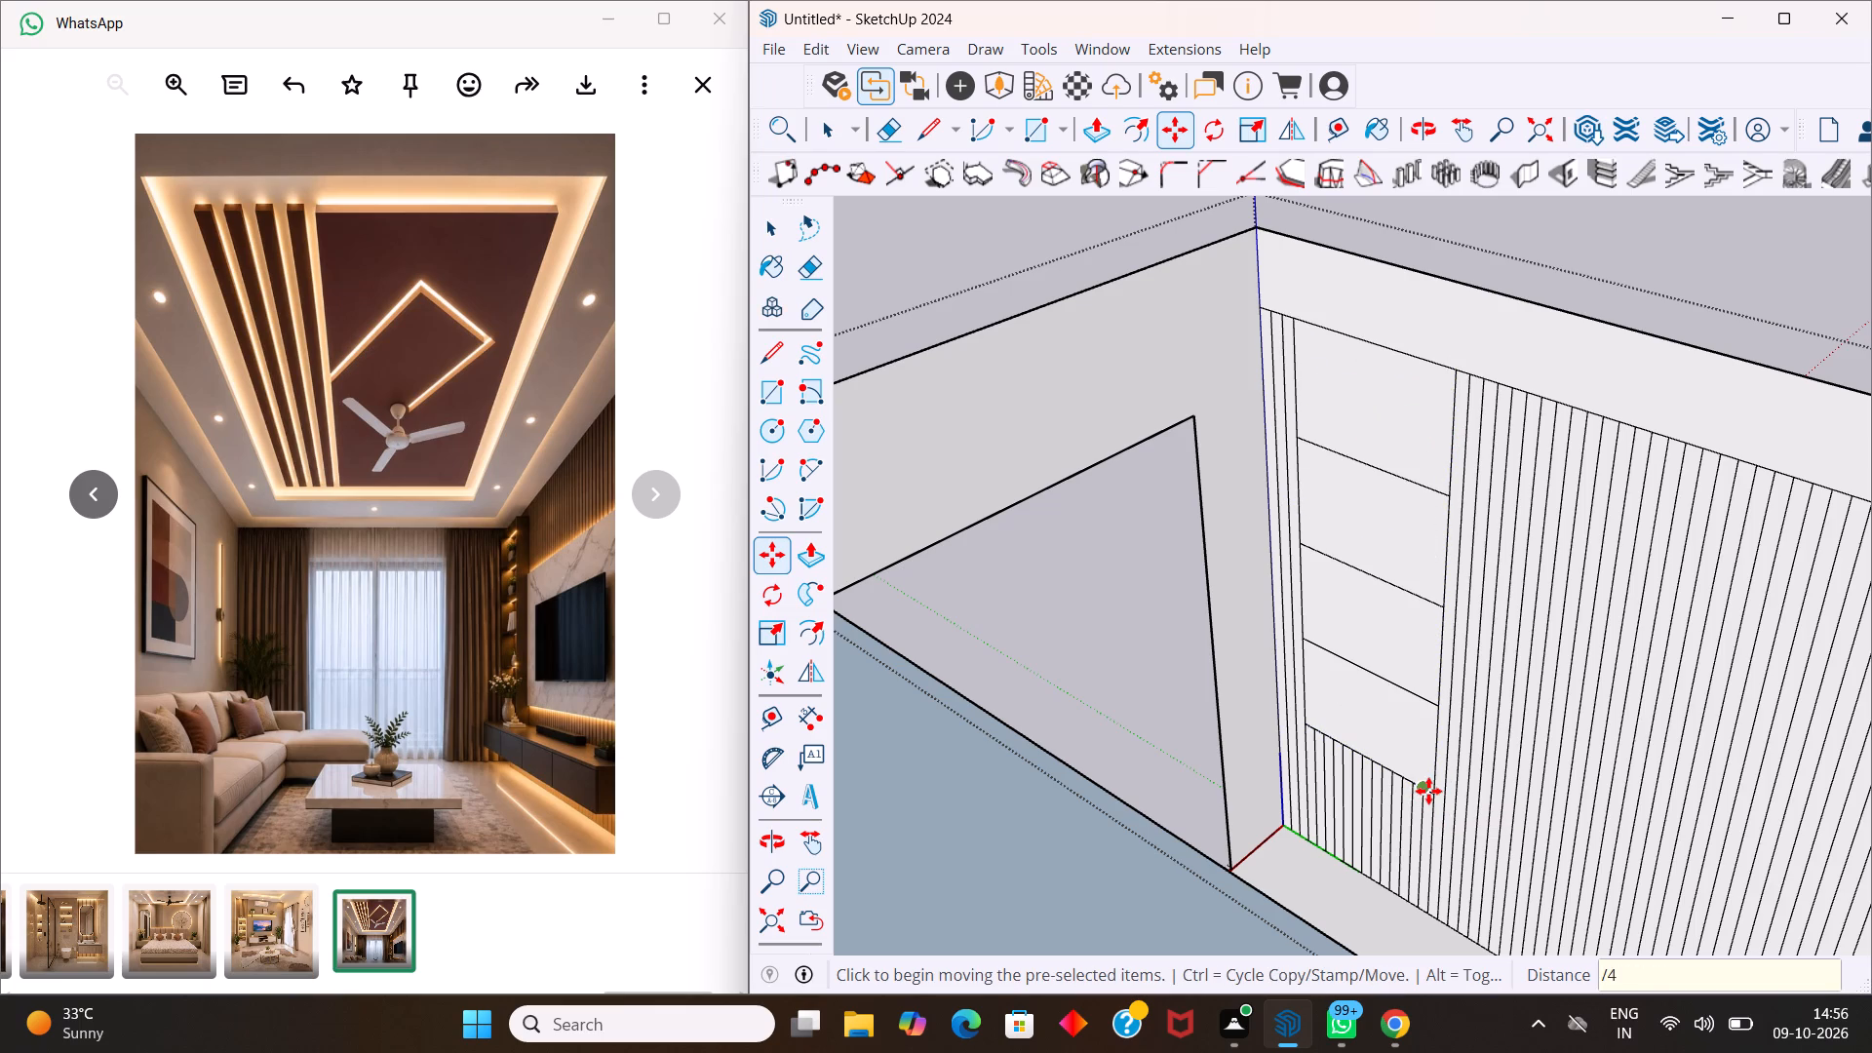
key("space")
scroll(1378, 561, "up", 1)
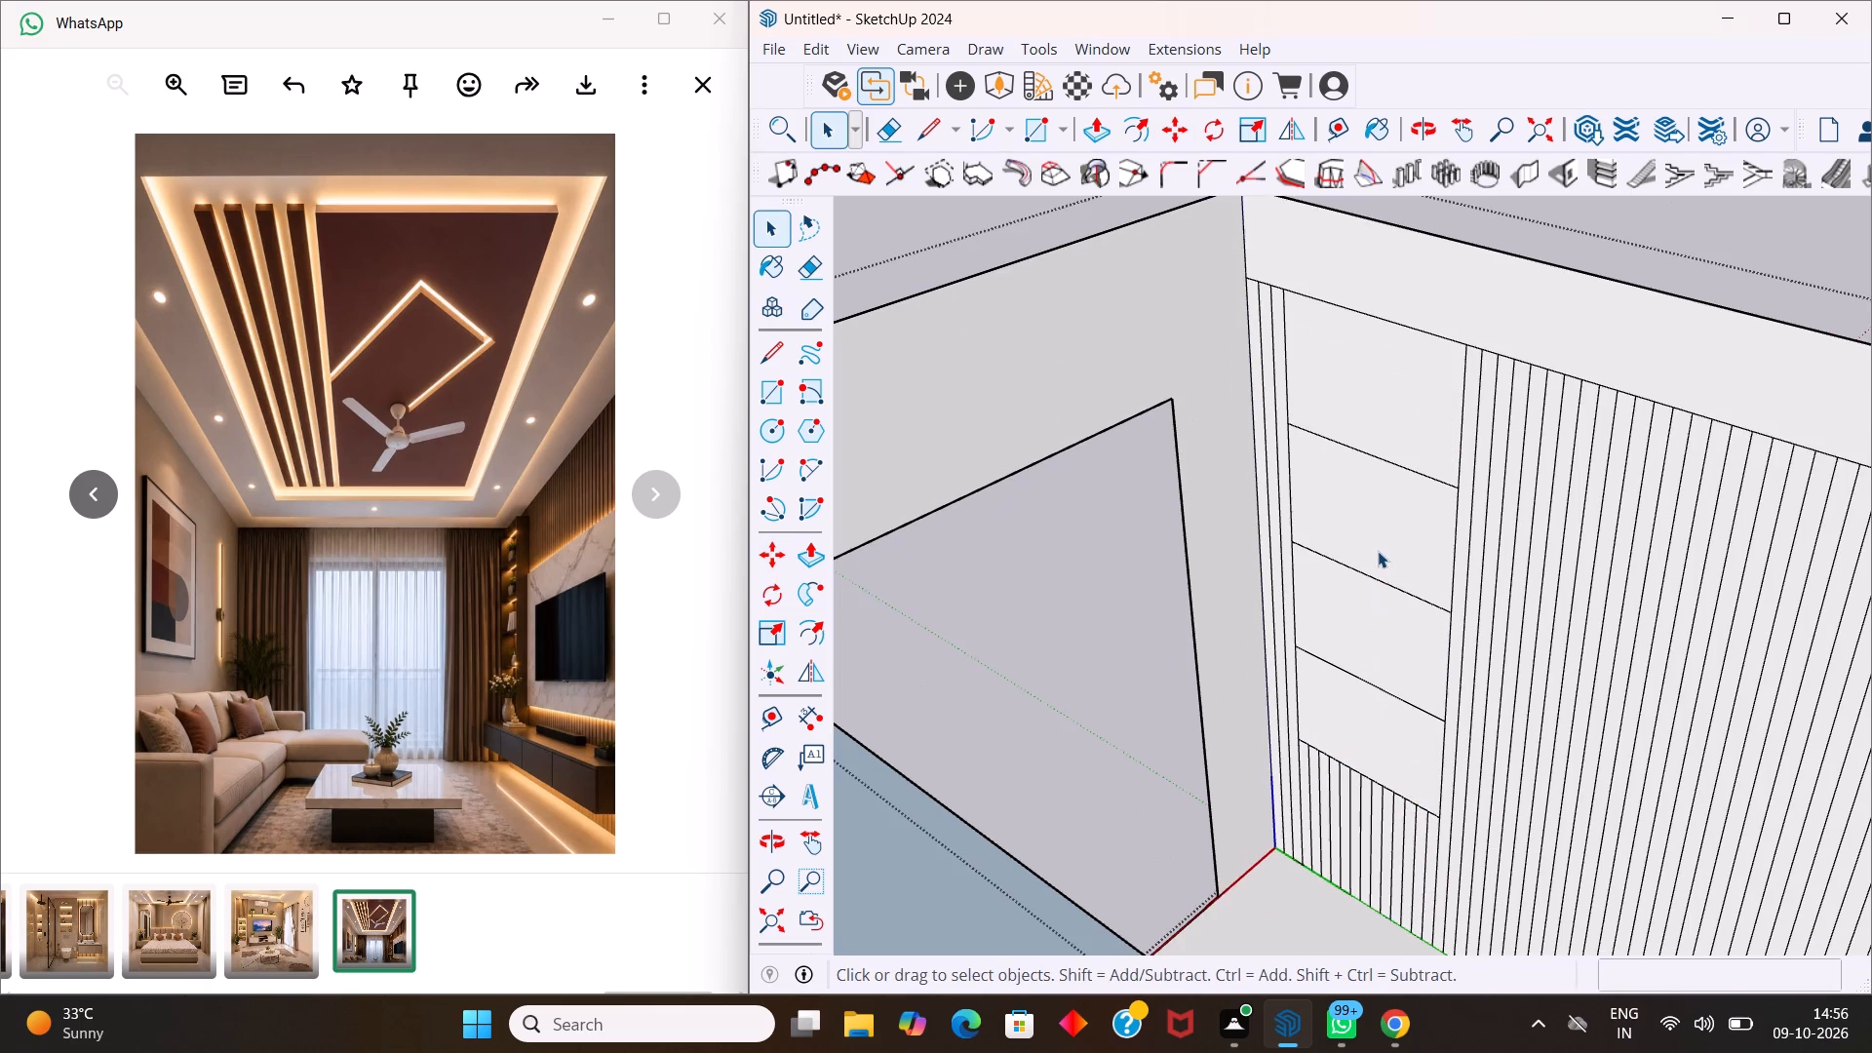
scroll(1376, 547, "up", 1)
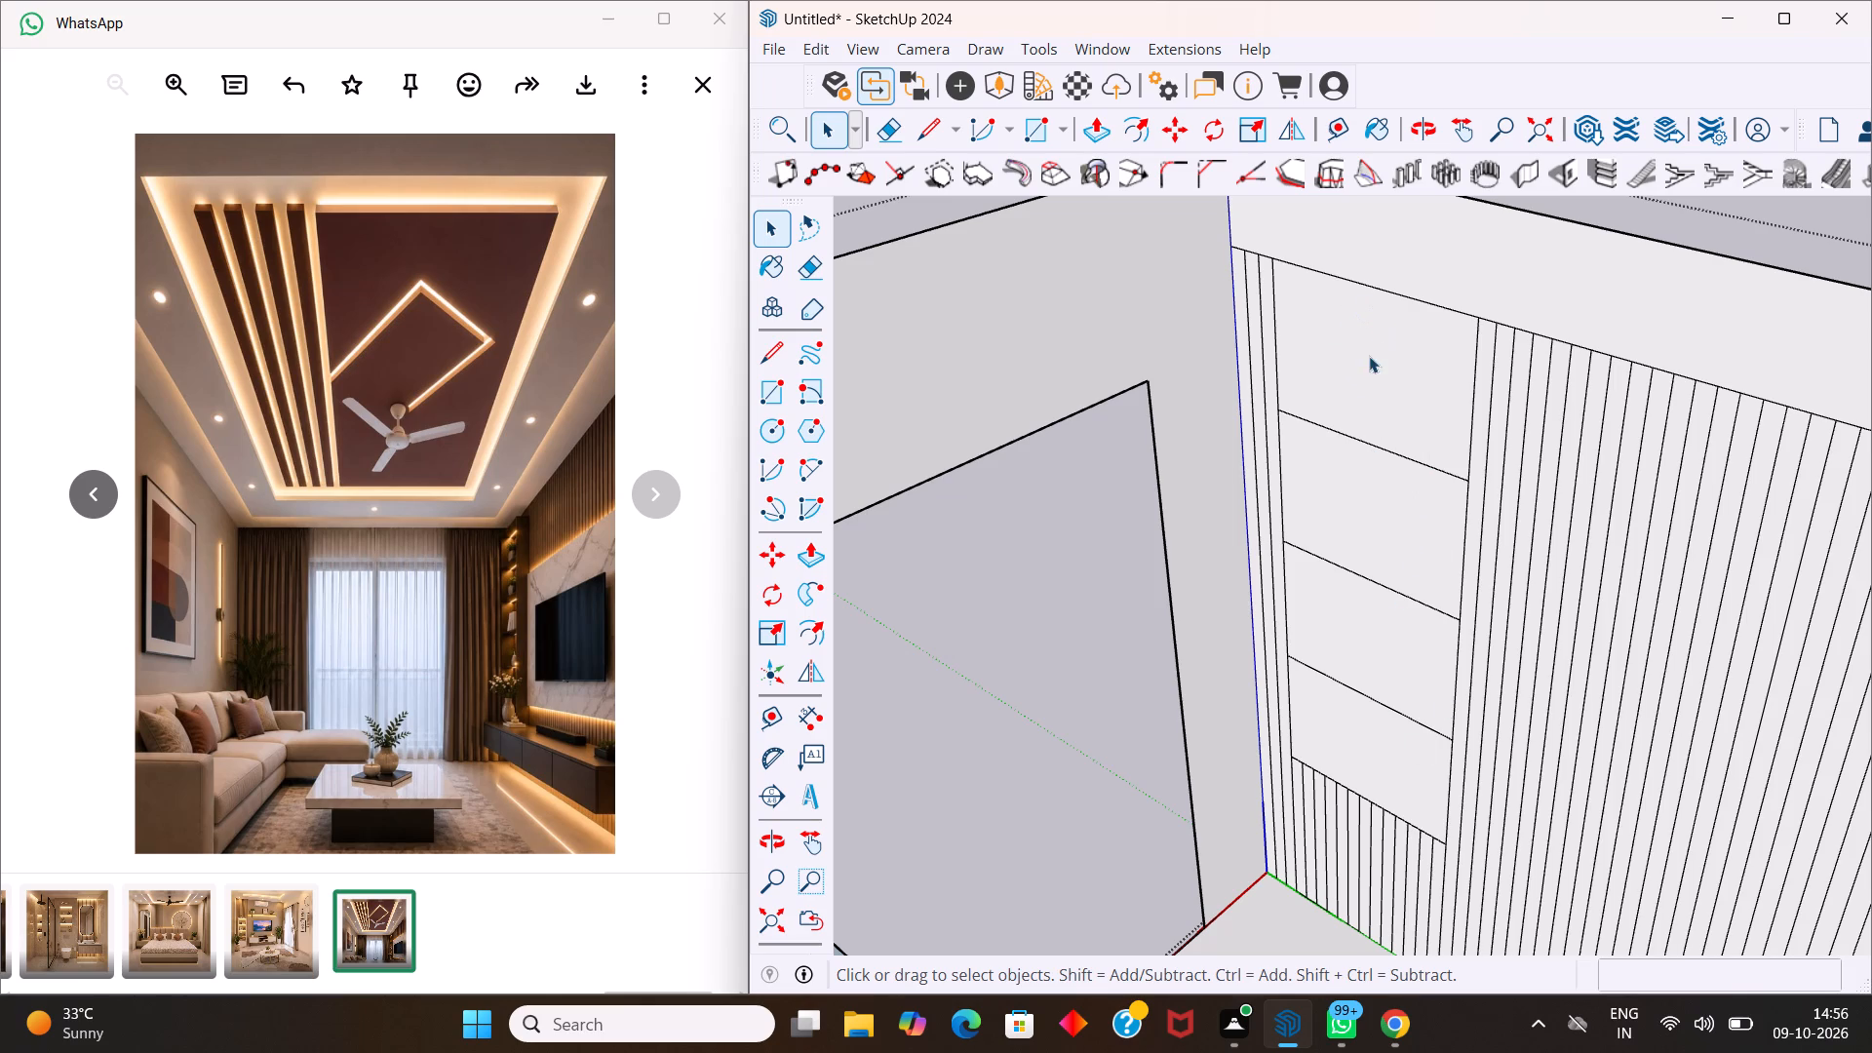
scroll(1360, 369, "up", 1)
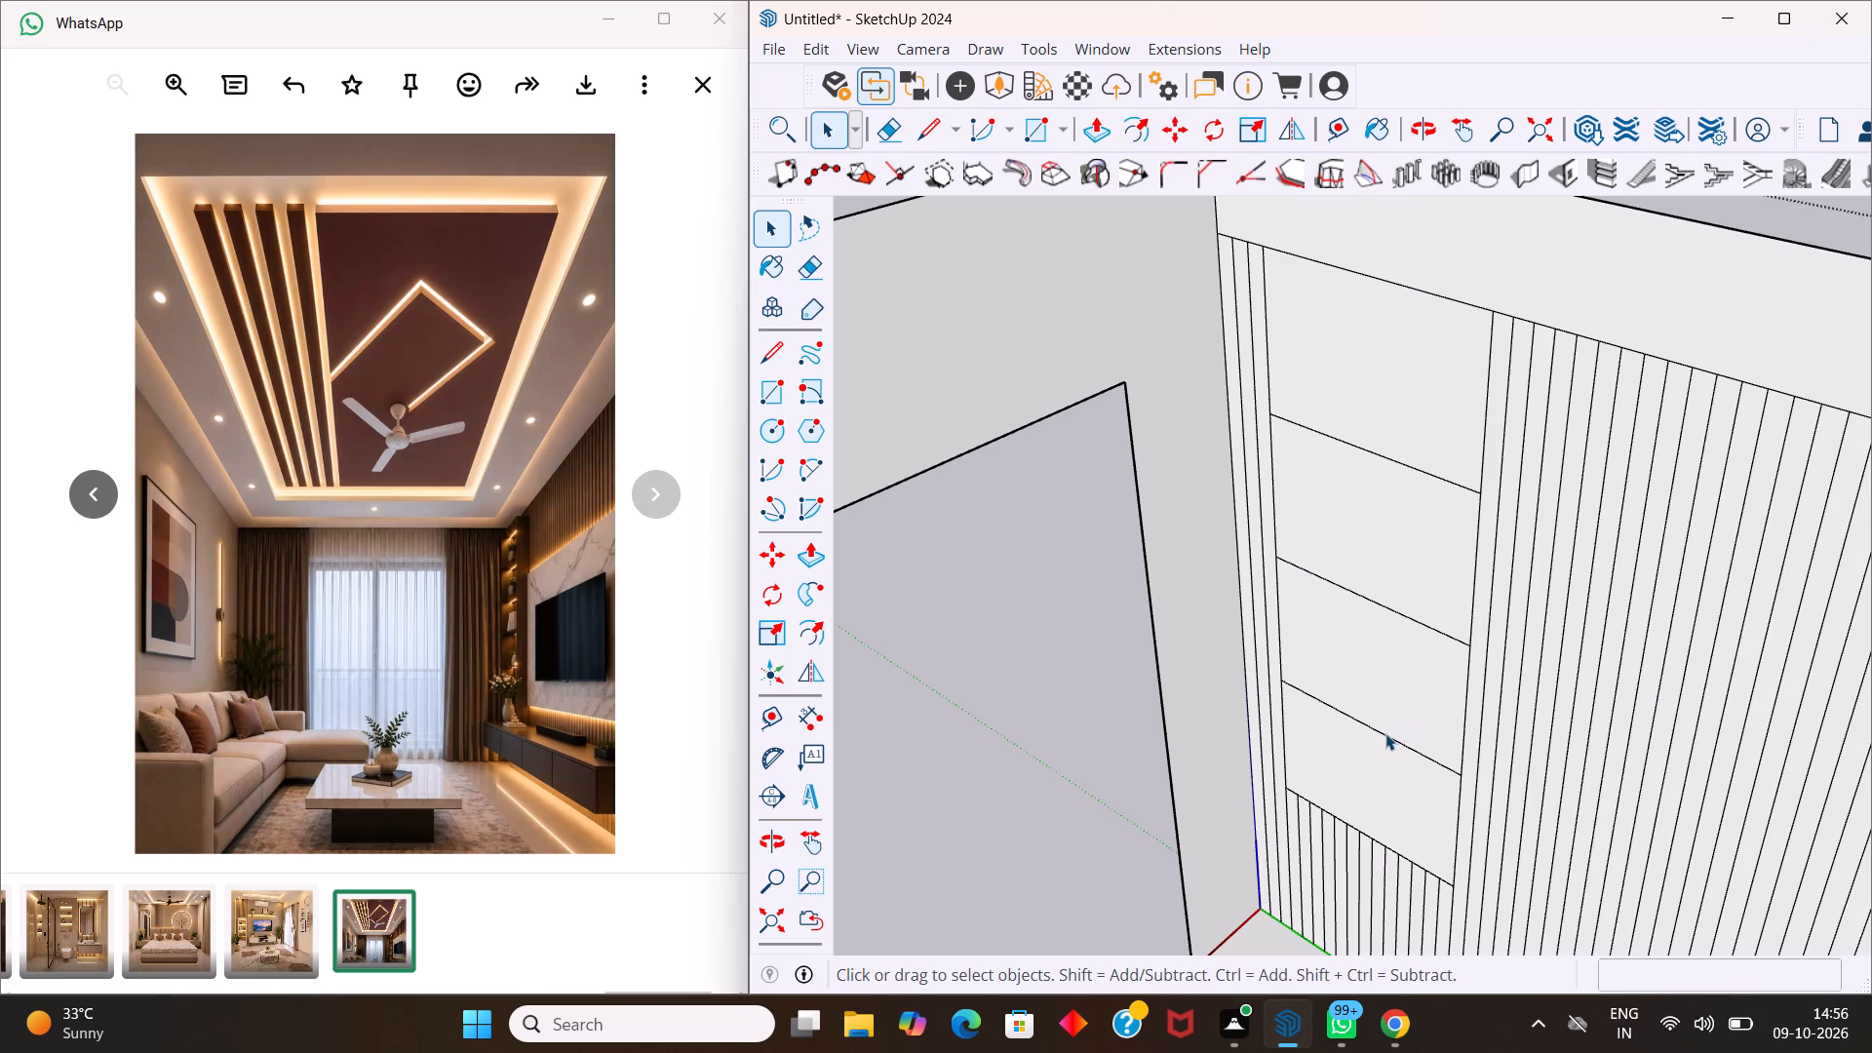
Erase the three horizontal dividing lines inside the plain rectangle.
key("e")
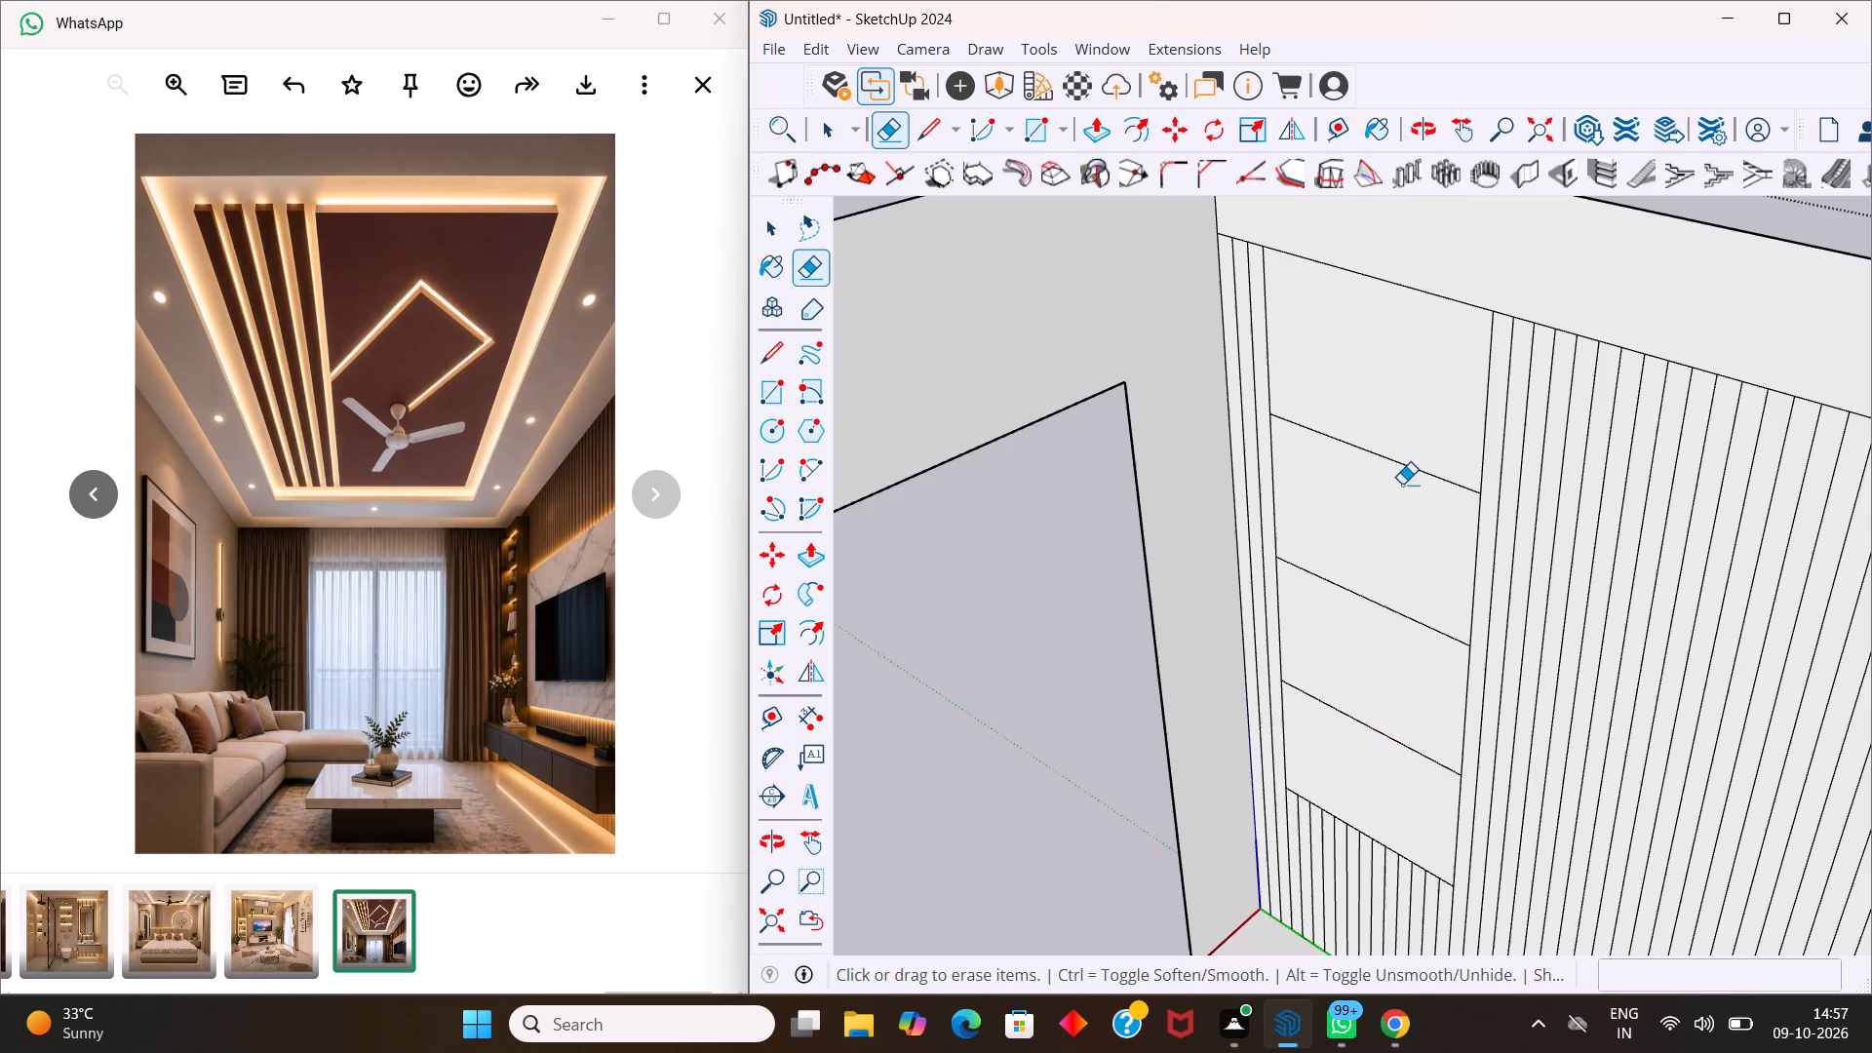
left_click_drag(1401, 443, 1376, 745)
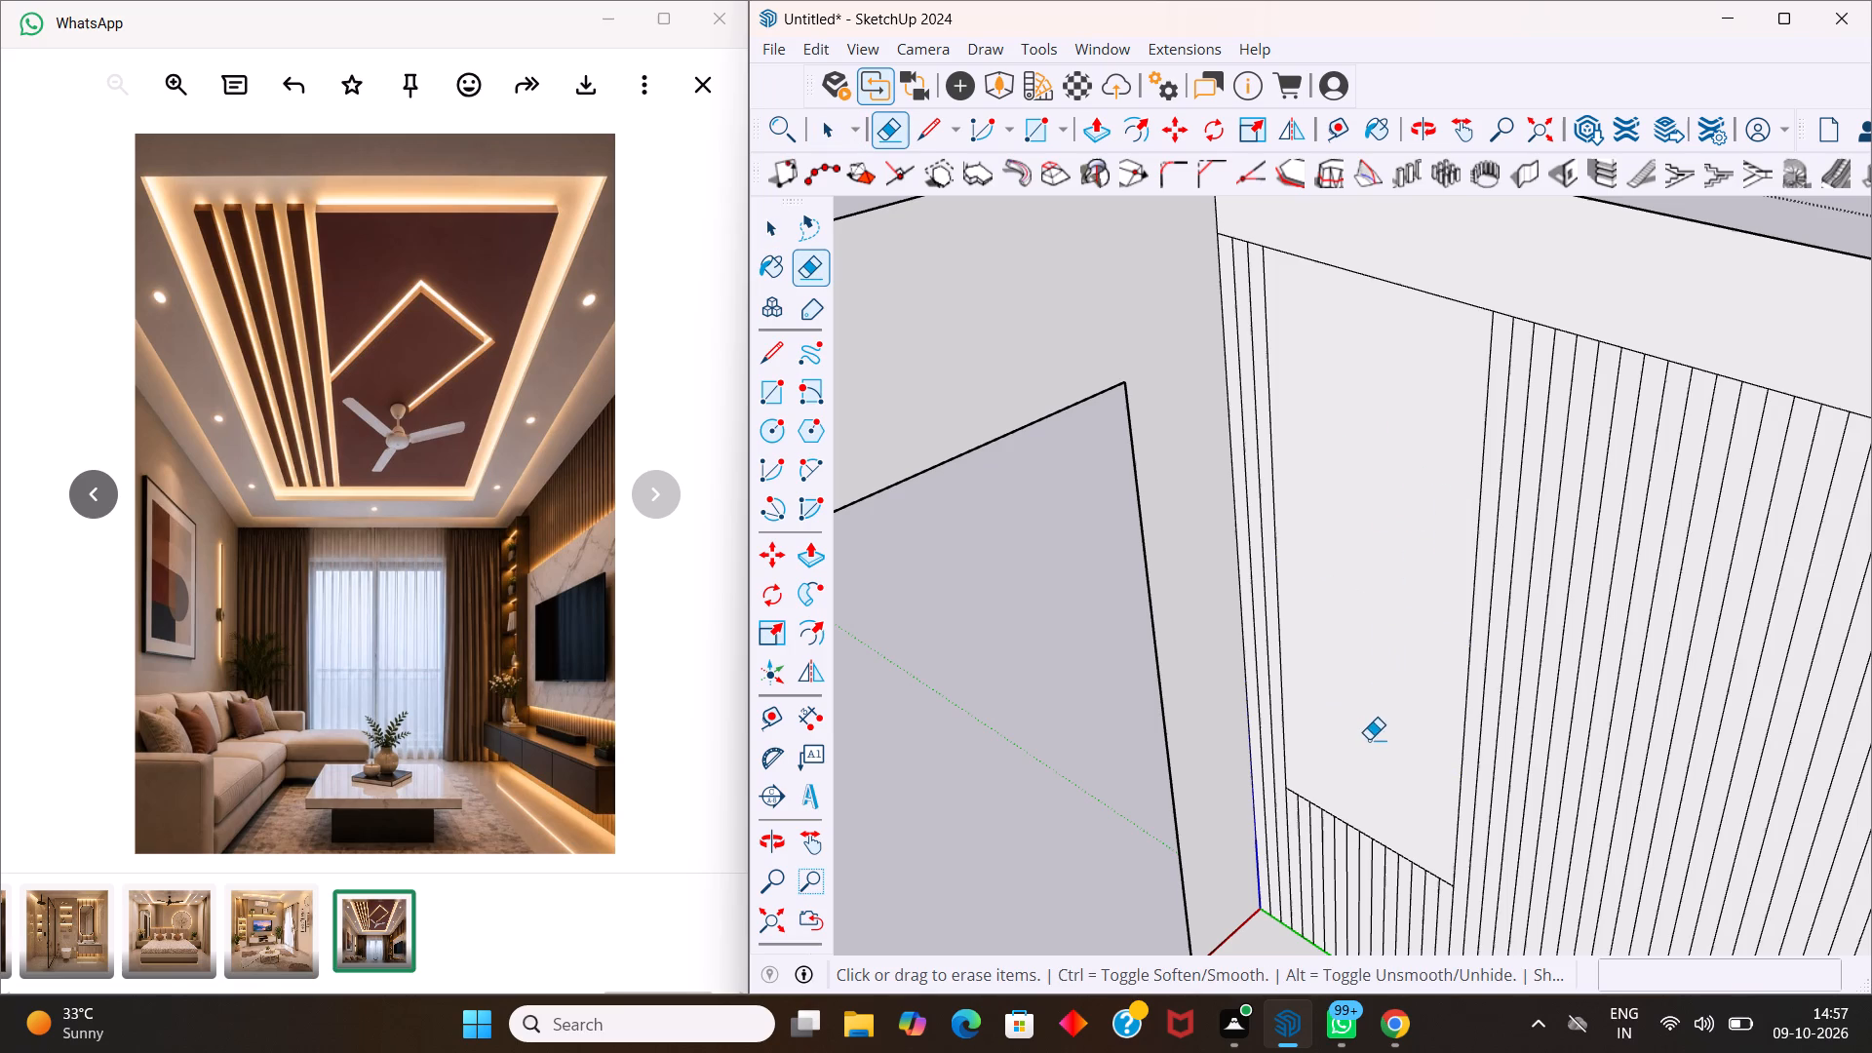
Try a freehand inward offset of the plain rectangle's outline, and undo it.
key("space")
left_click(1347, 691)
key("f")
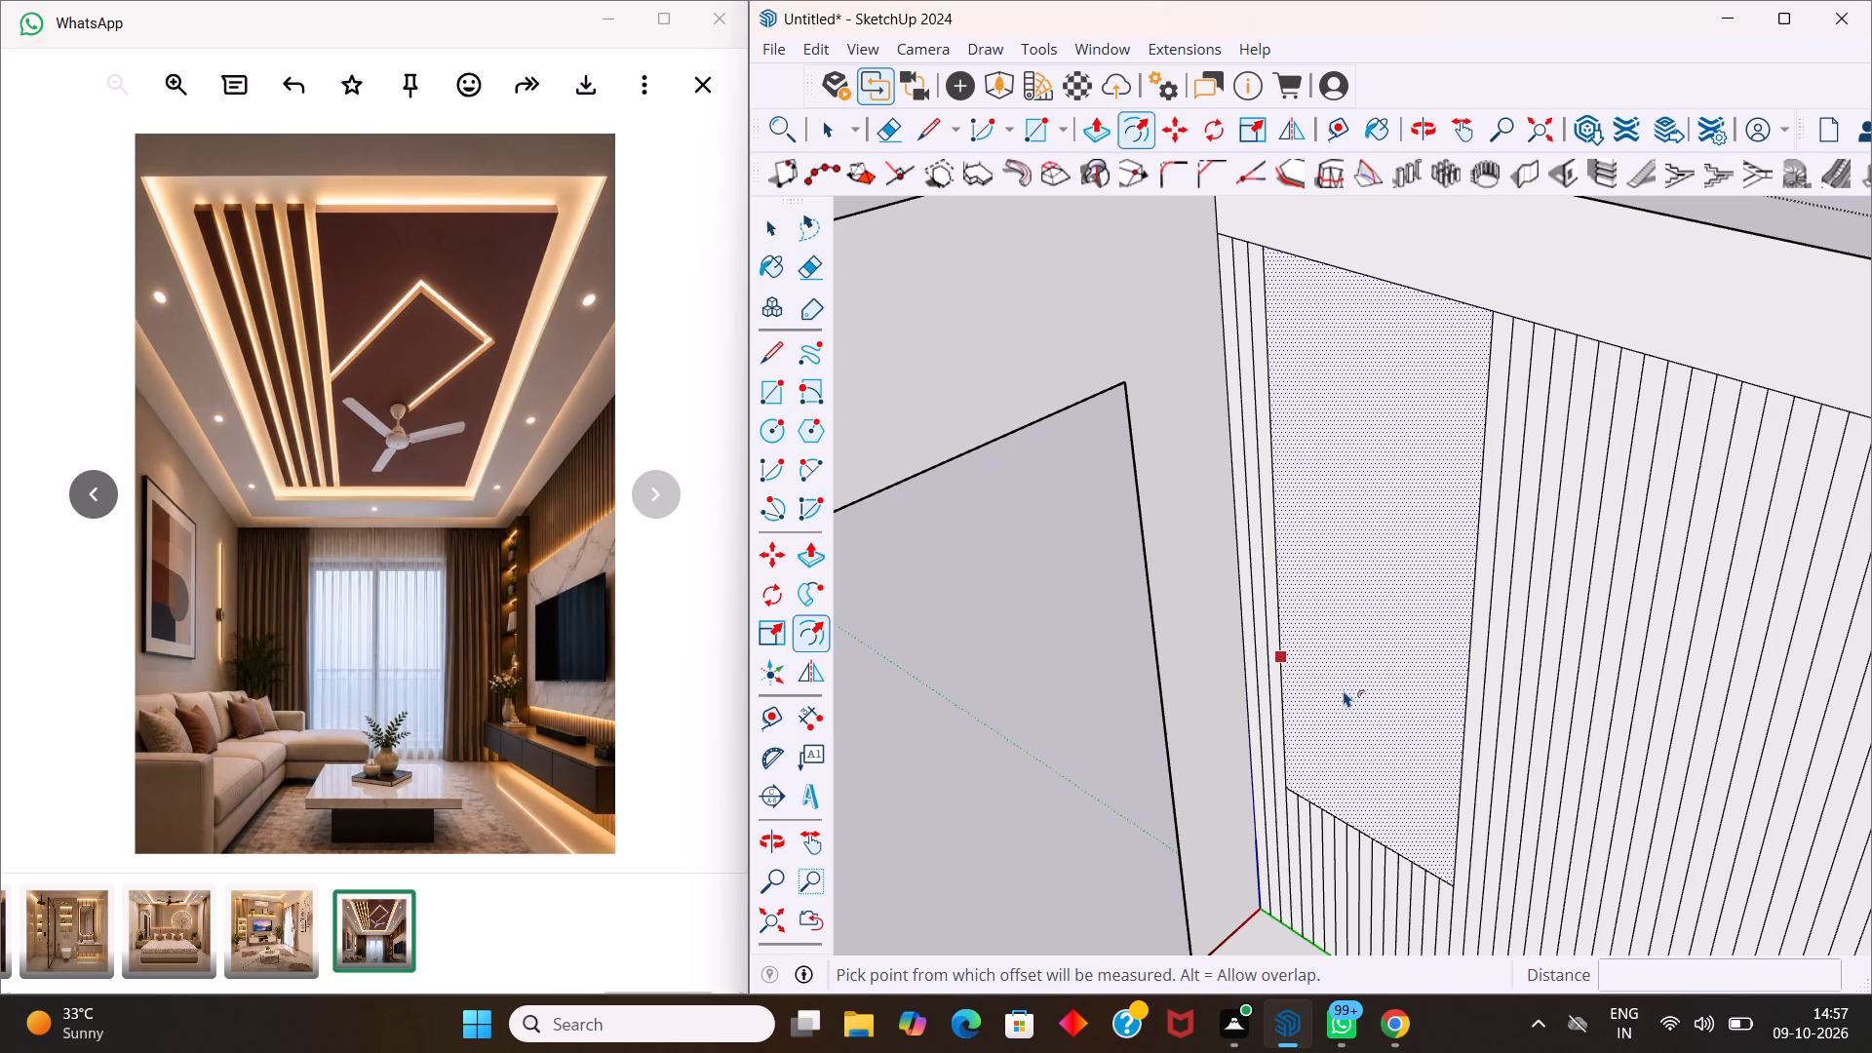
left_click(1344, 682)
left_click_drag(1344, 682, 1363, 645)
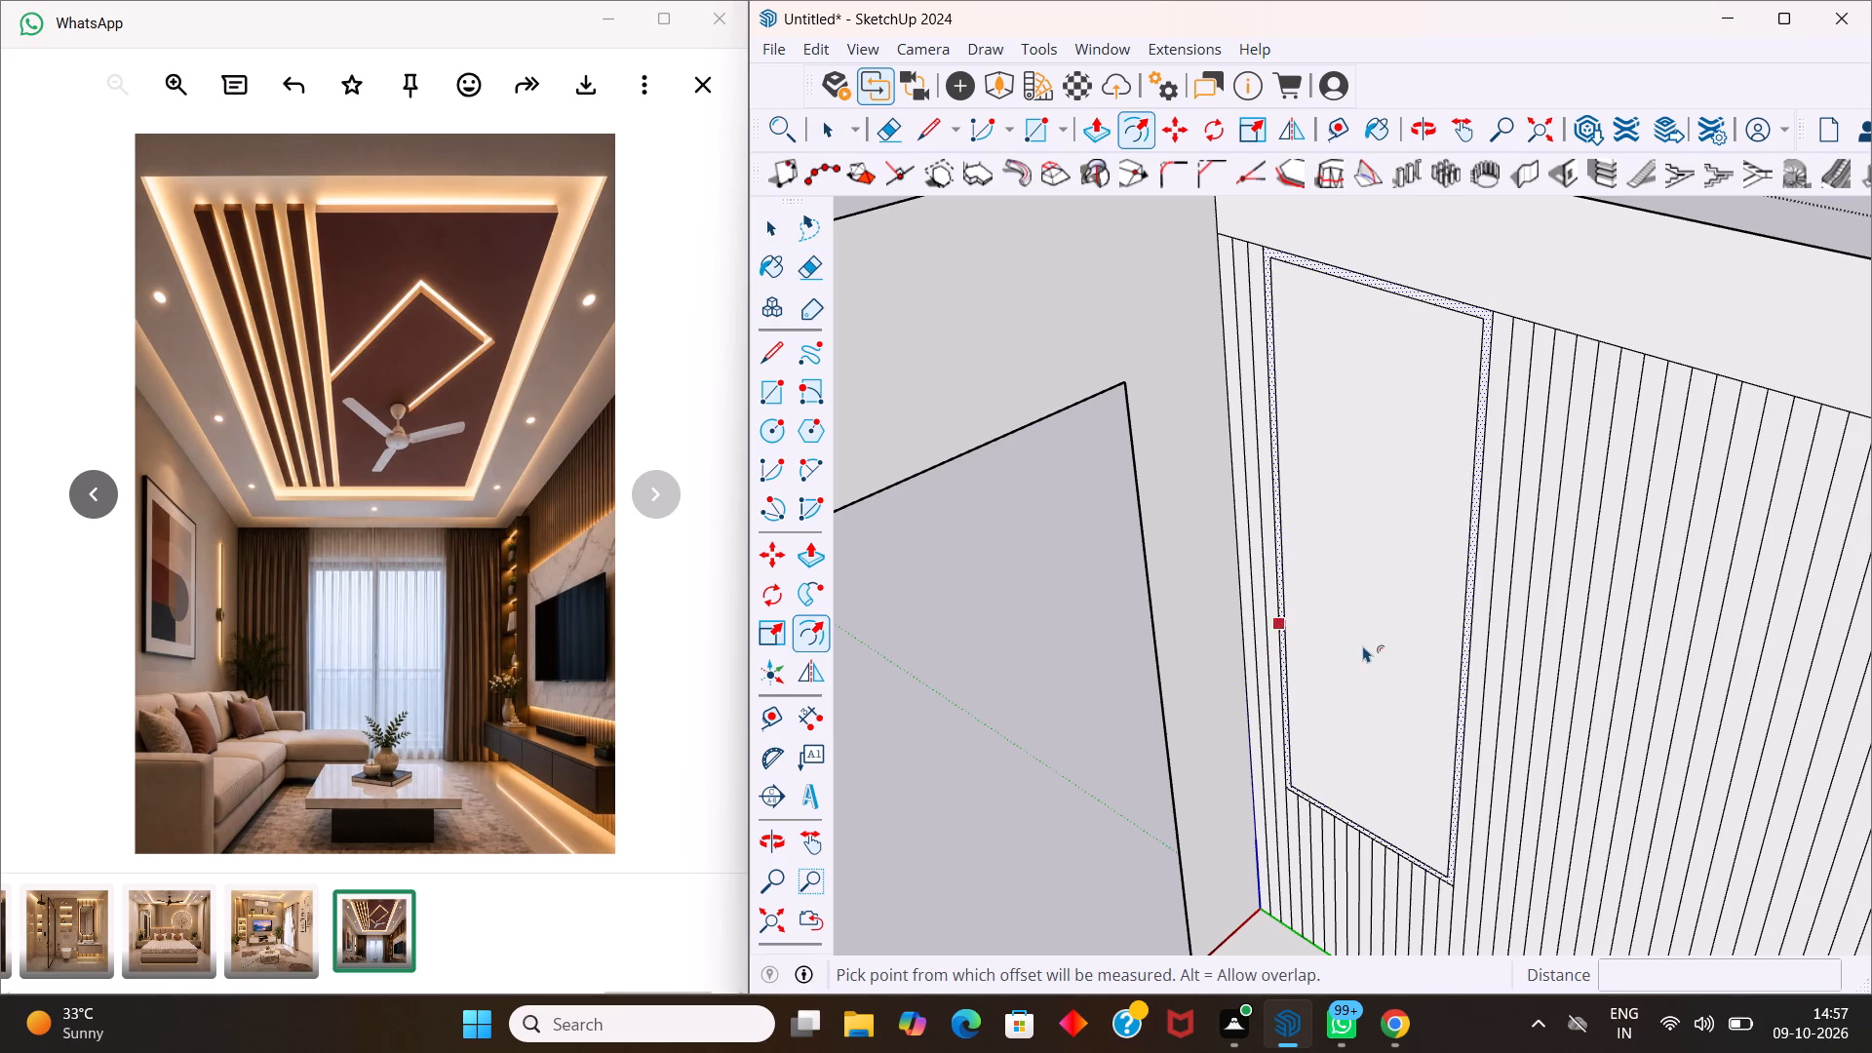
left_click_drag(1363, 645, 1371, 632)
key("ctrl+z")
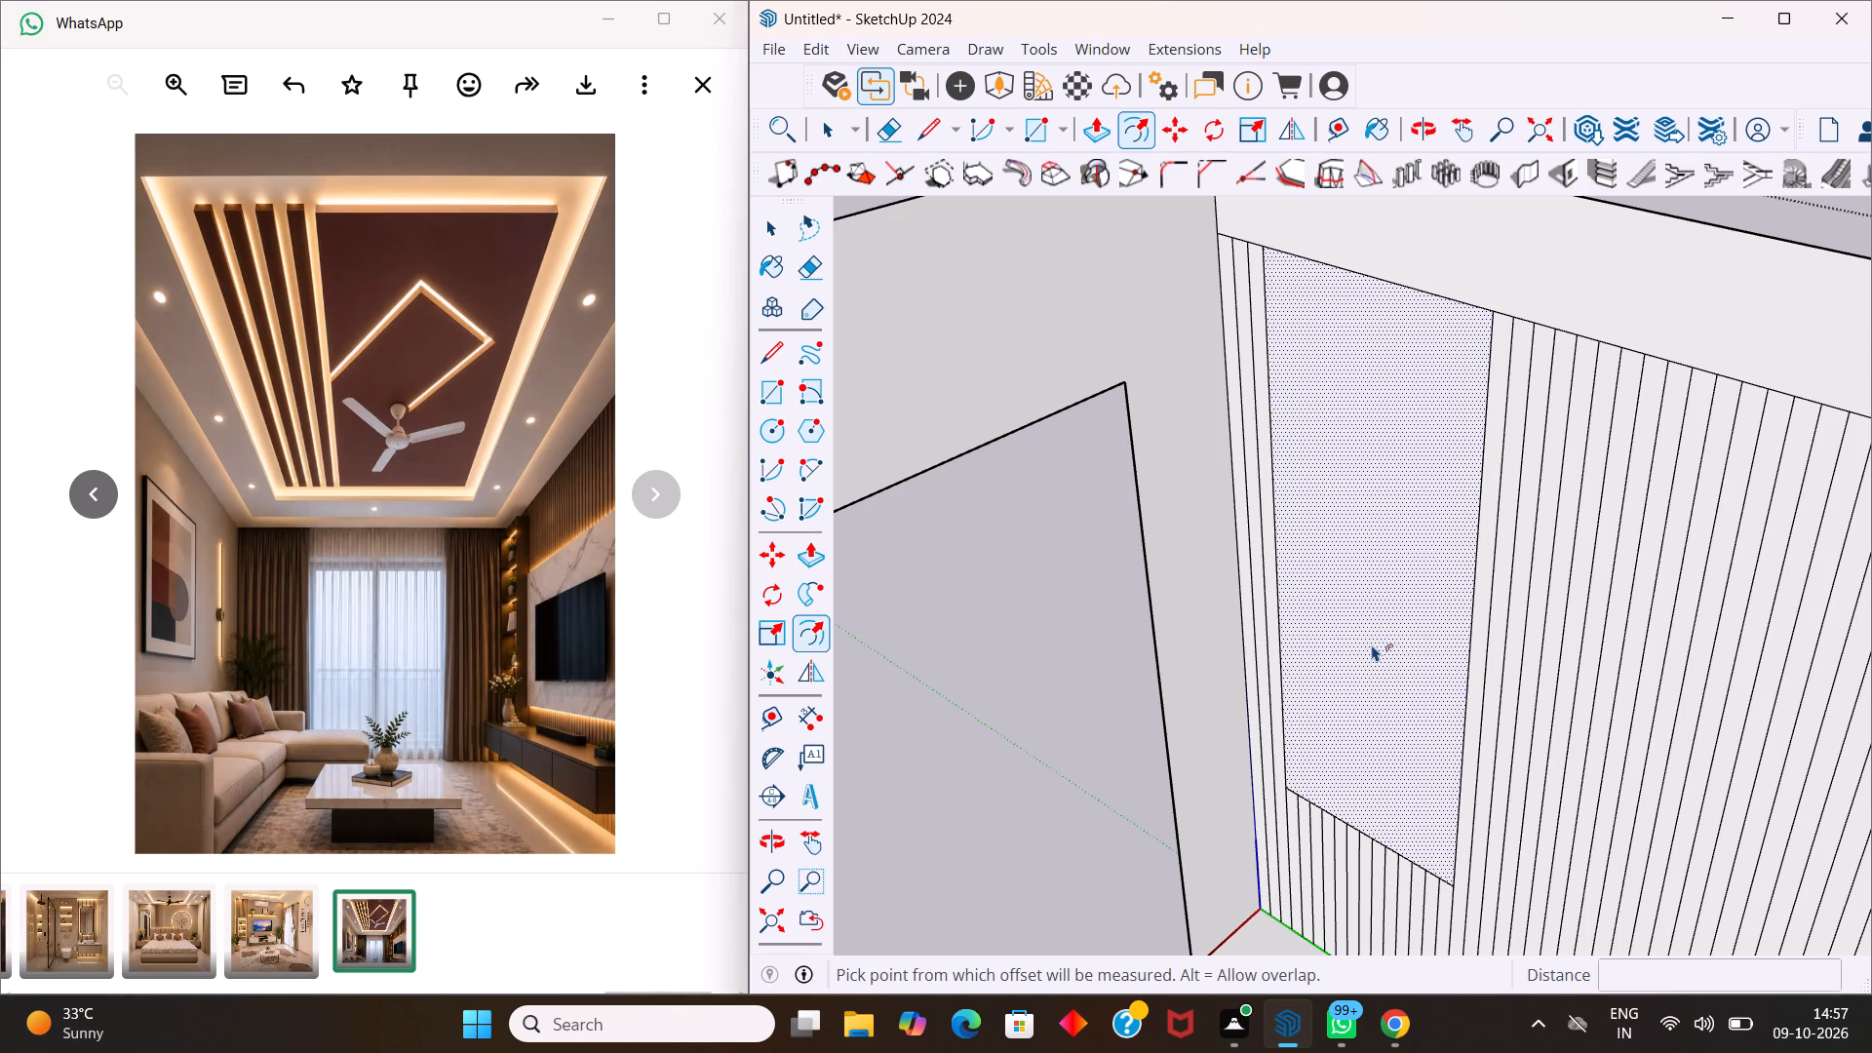
Offset the plain rectangle's outline inward by 1" to form a frame border.
left_click_drag(1373, 644, 1382, 613)
key("1")
key("Return")
key("space")
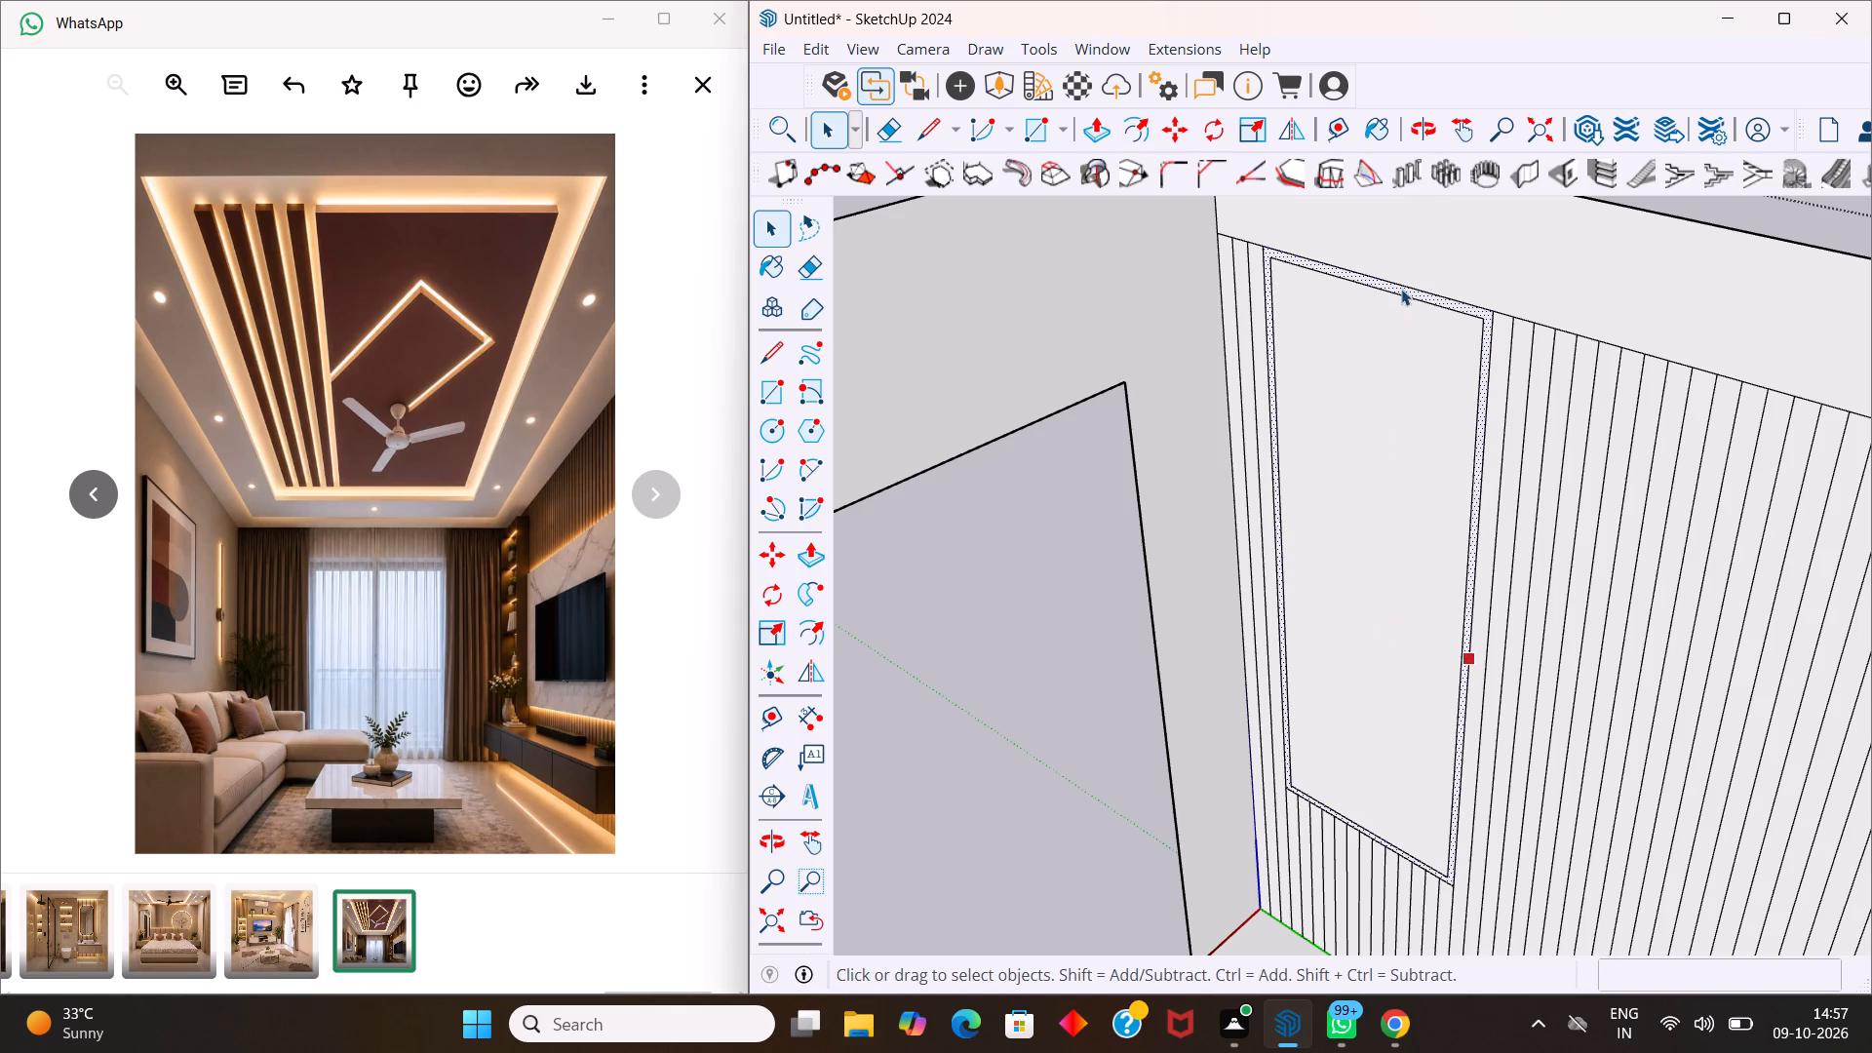
Copy the inner rectangle's upper edge down to its lower edge and divide the distance into four equal shelf spaces.
left_click(1398, 298)
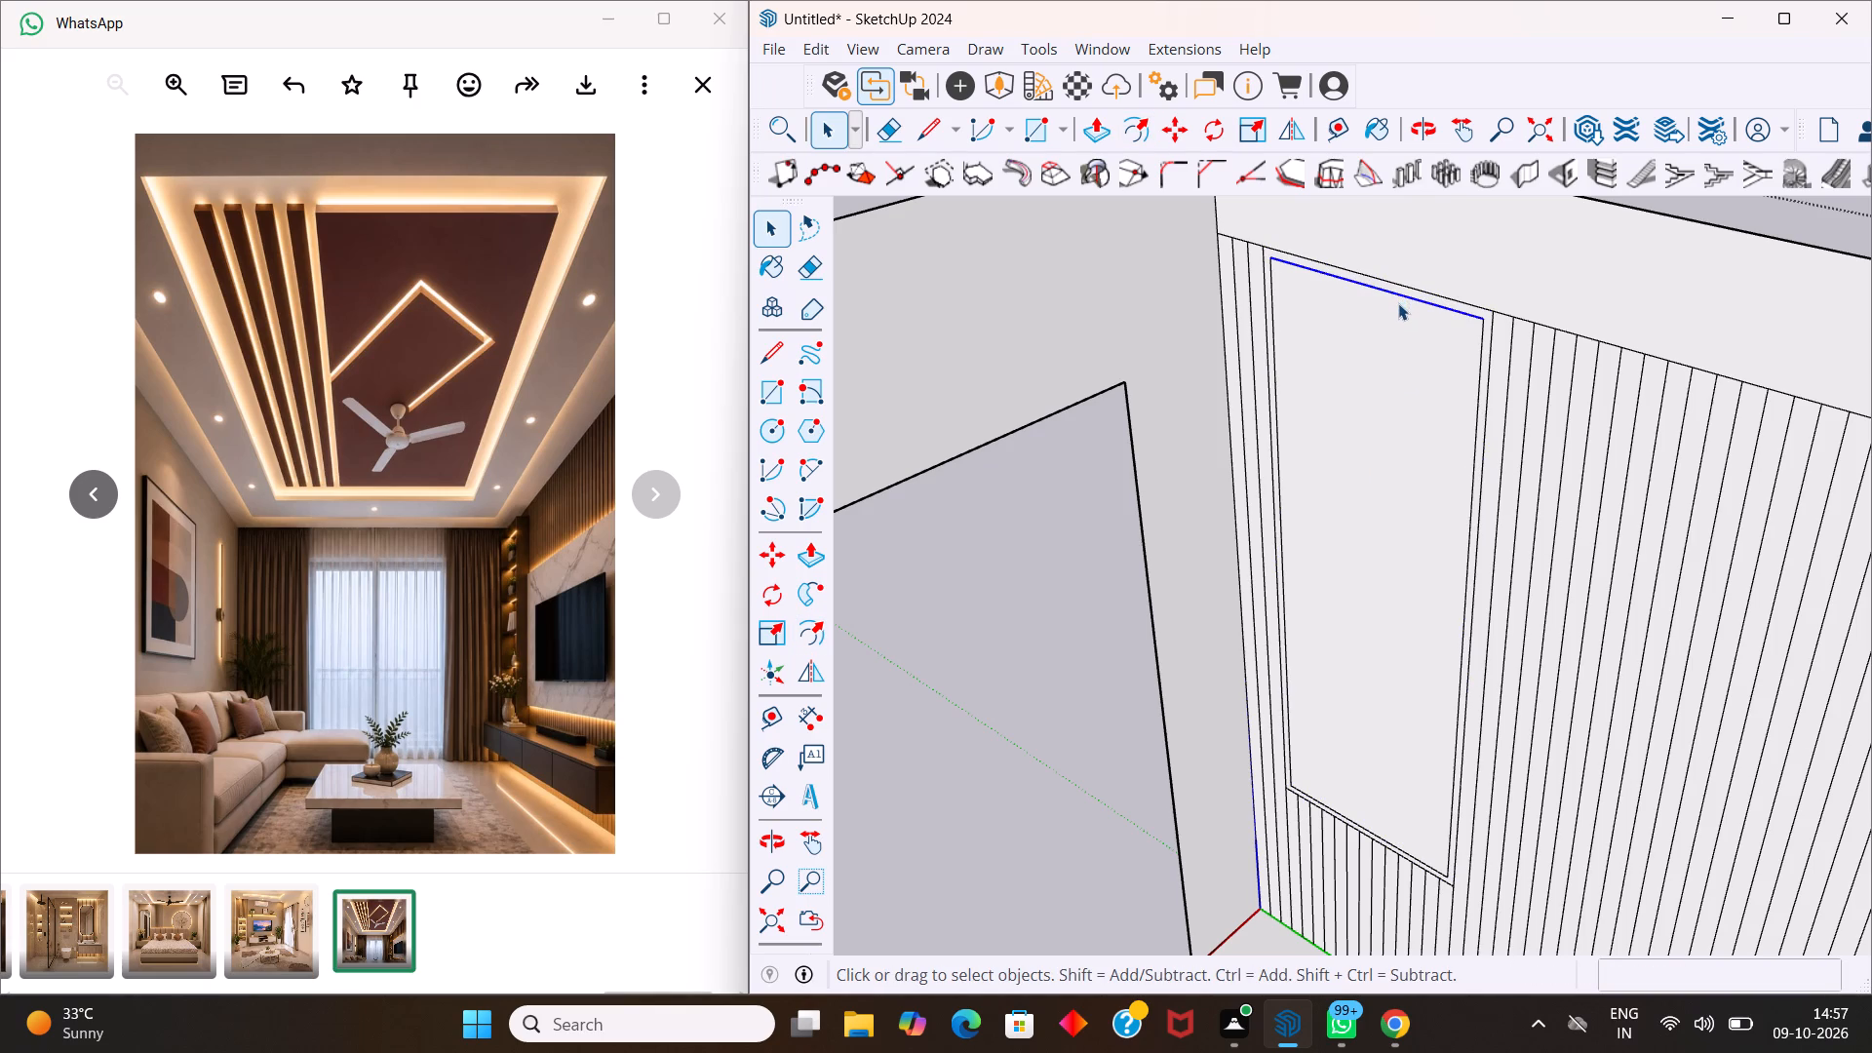
key("comma")
key("m")
left_click(1475, 320)
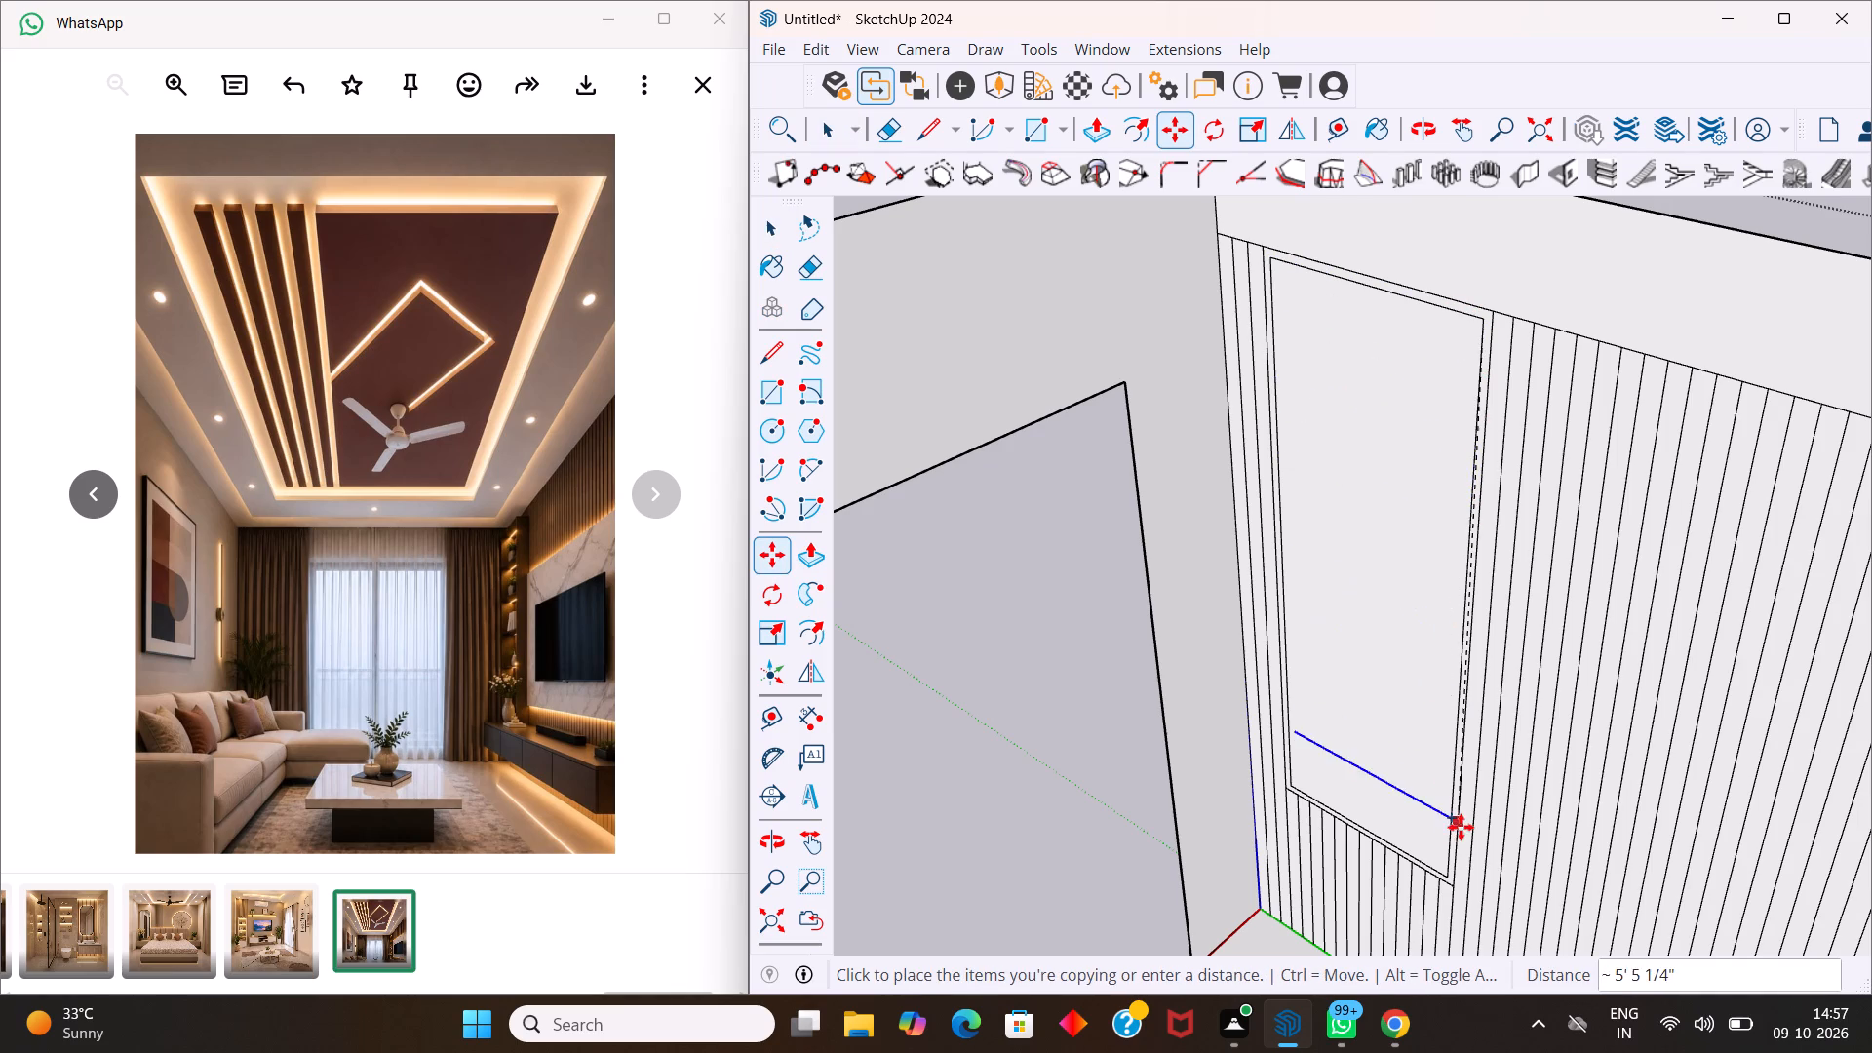
left_click(1445, 880)
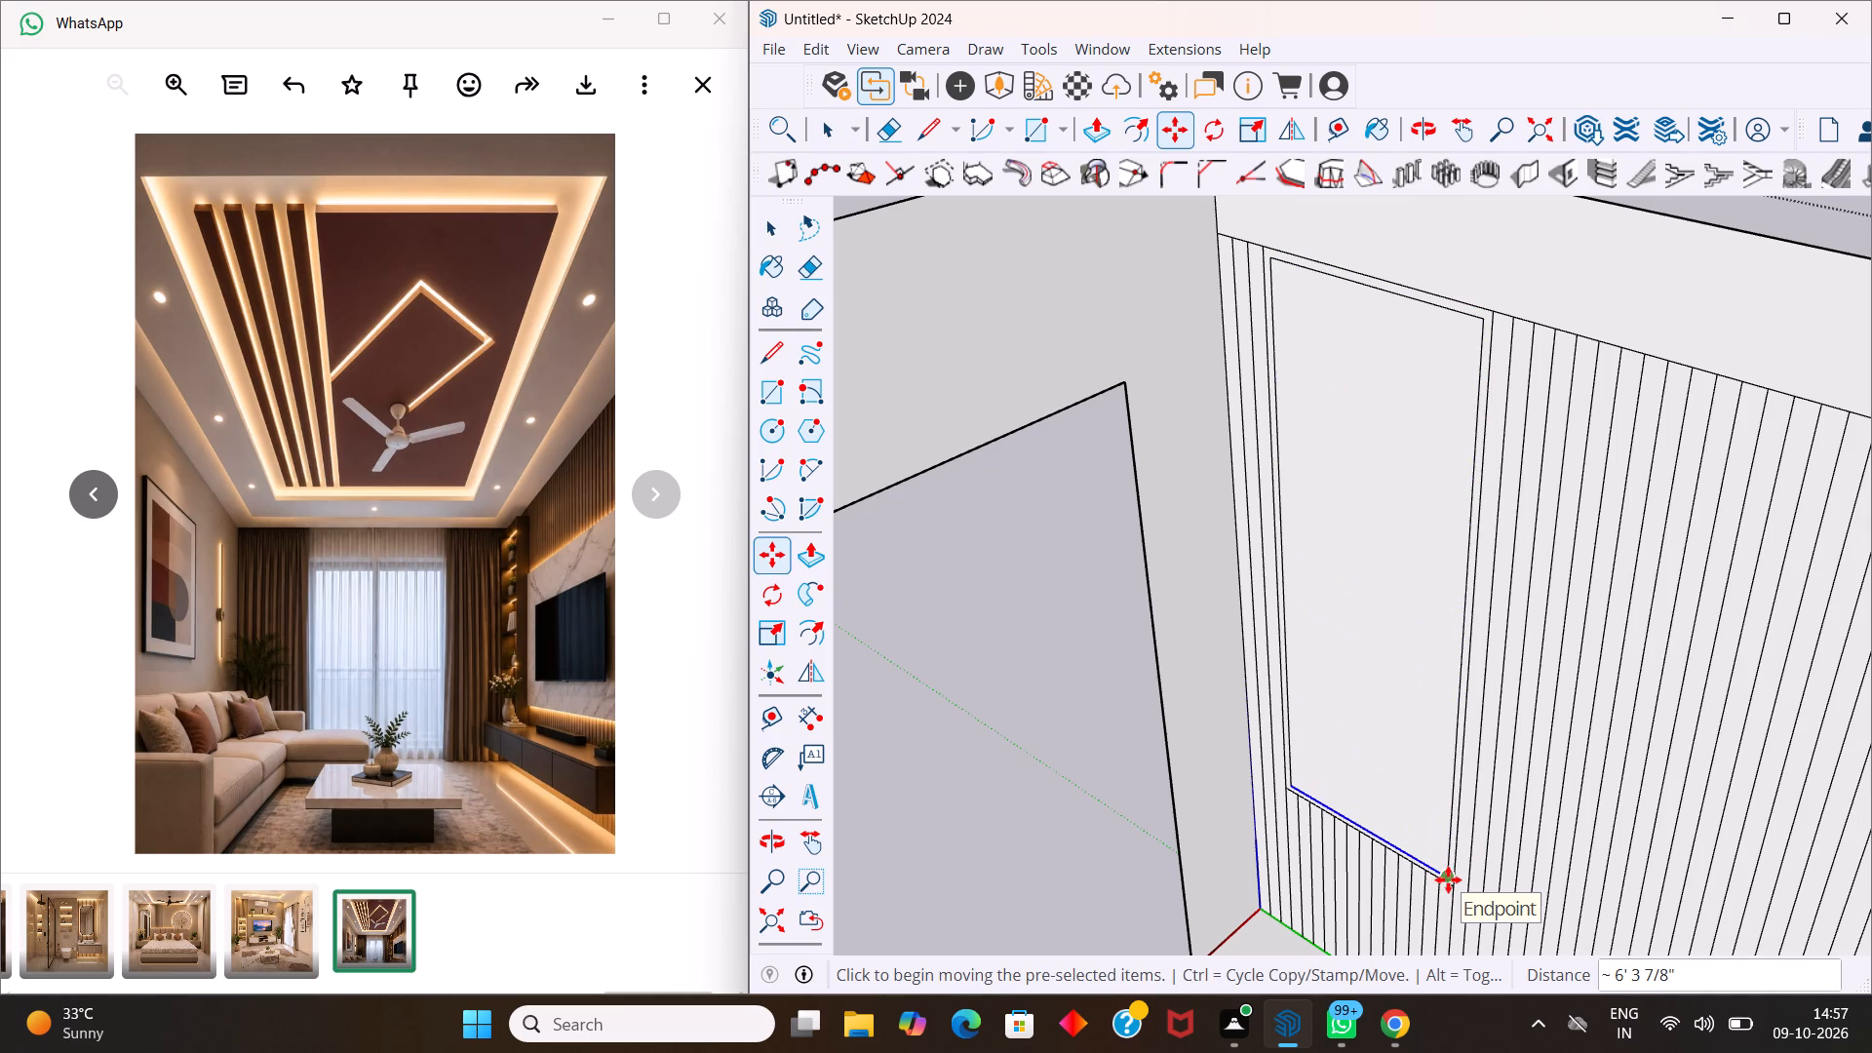
type("/4")
key("Return")
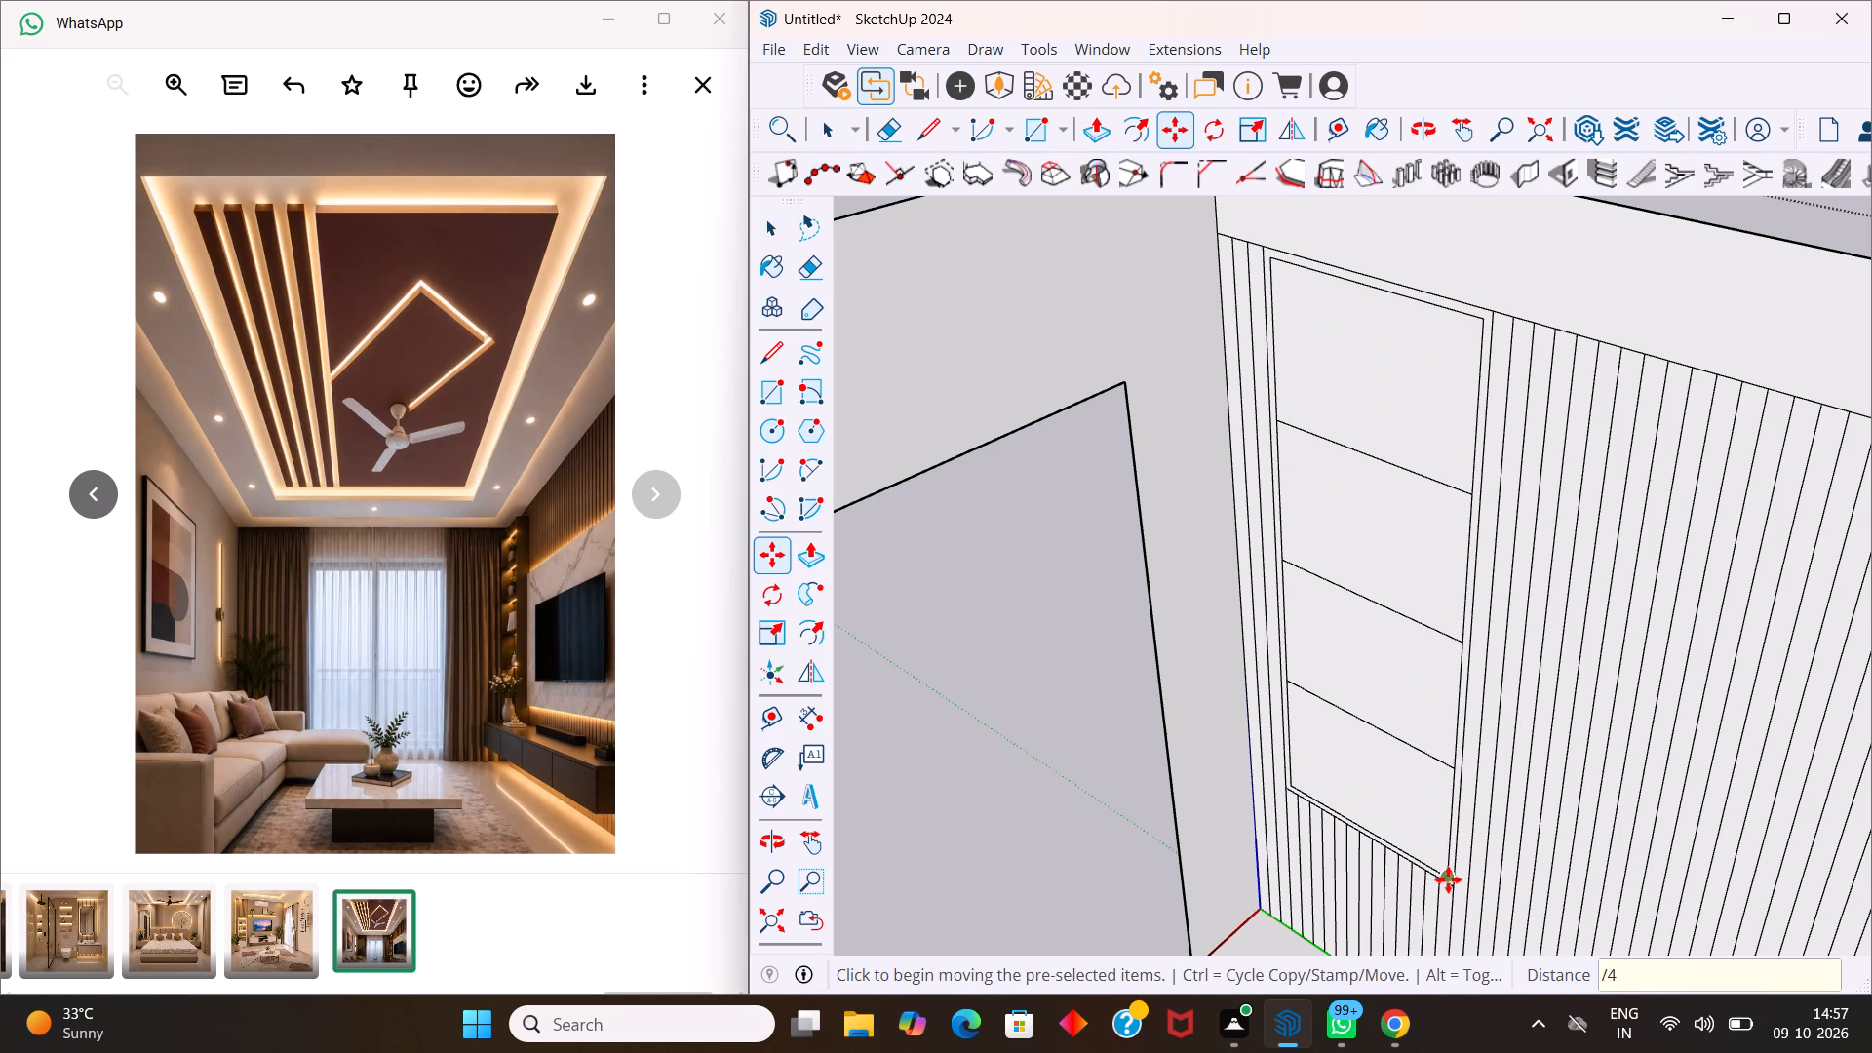
key("space")
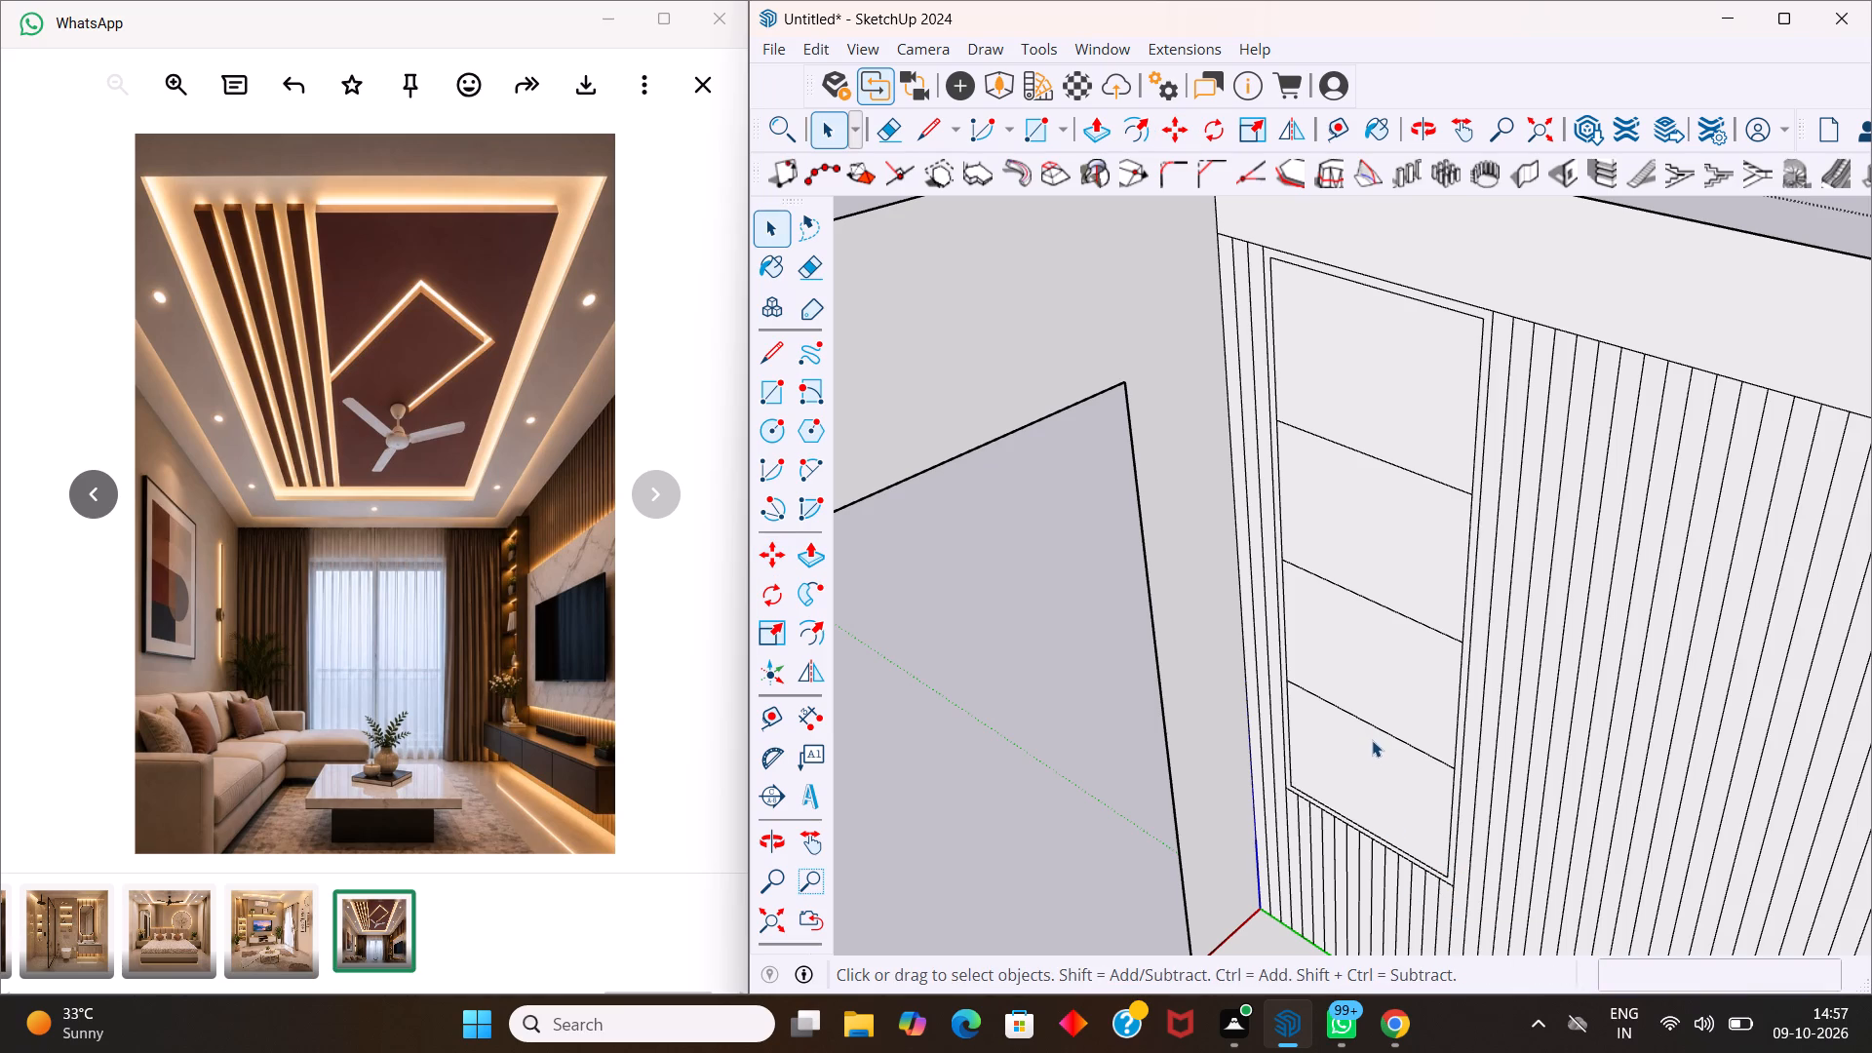
Copy the lowest shelf dividing line upward by 0.4" along the inner frame edge to give the shelf thickness.
middle_click_drag(1376, 673, 1437, 689)
scroll(1420, 721, "up", 3)
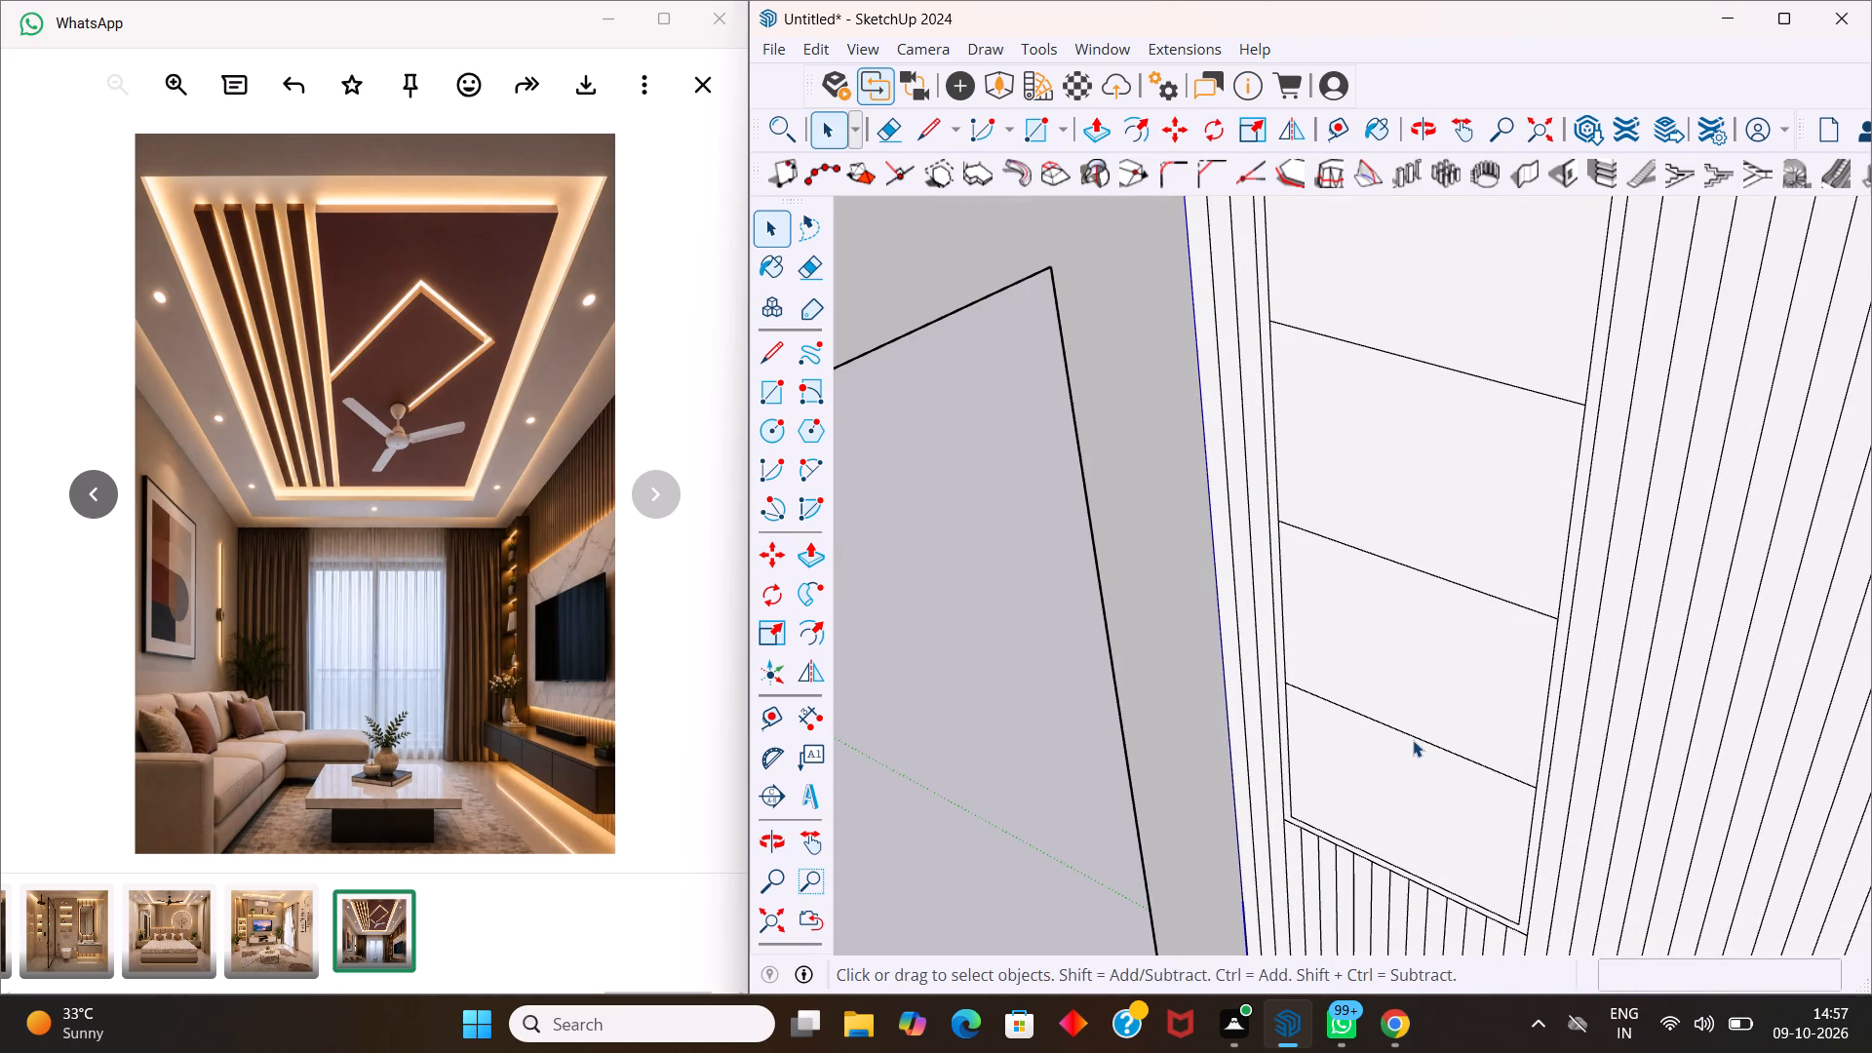
left_click(1413, 737)
scroll(1418, 736, "up", 1)
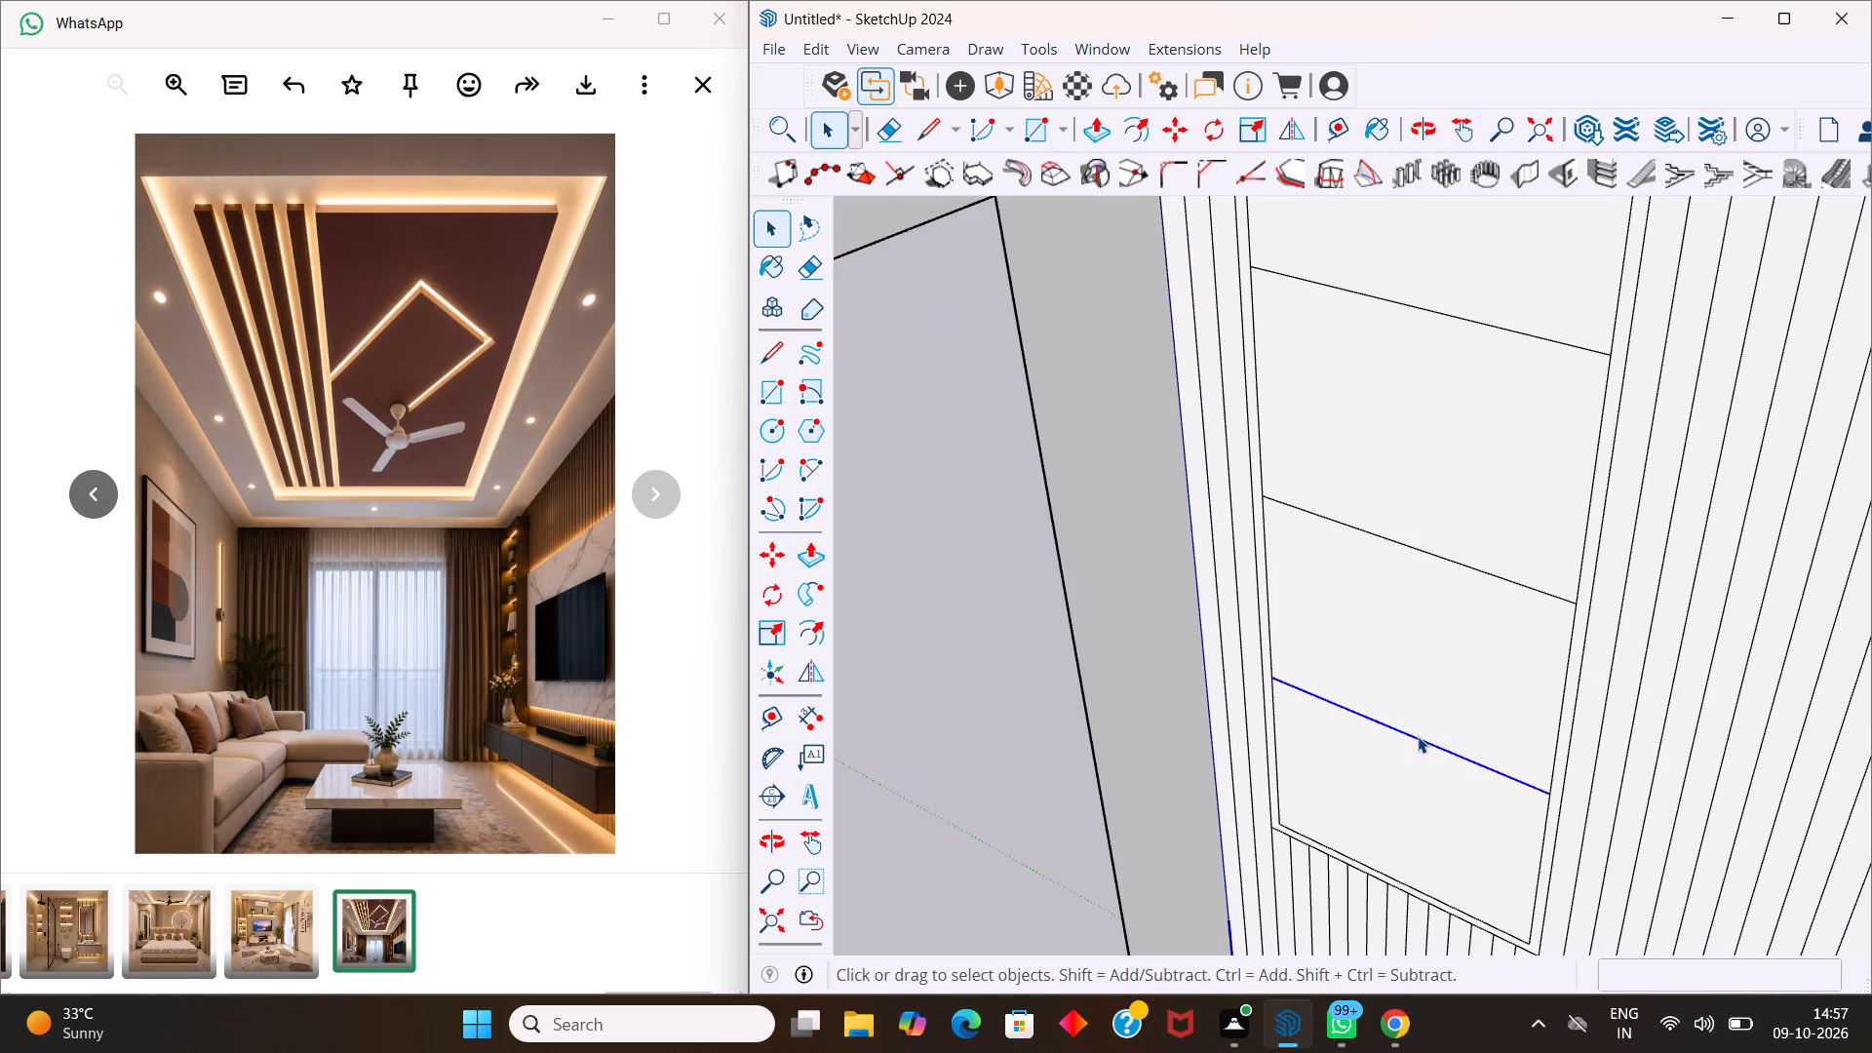
key("m")
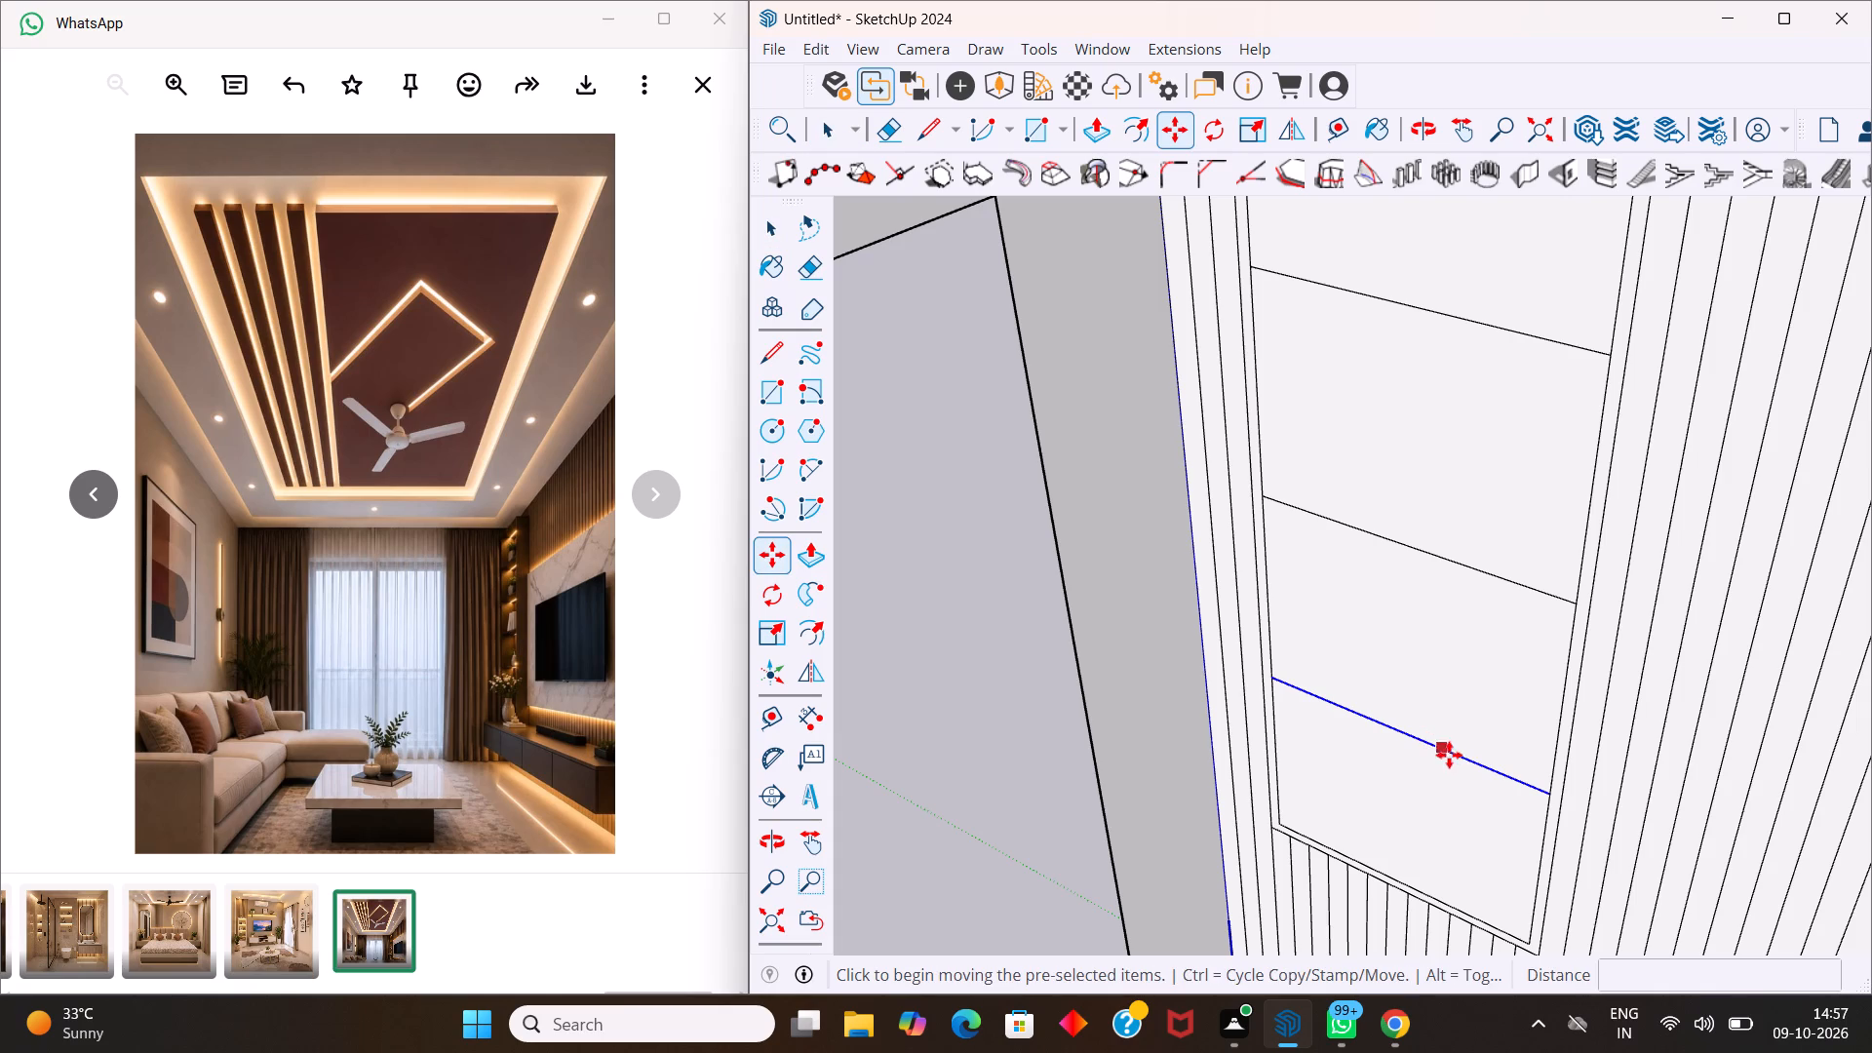
left_click(1541, 792)
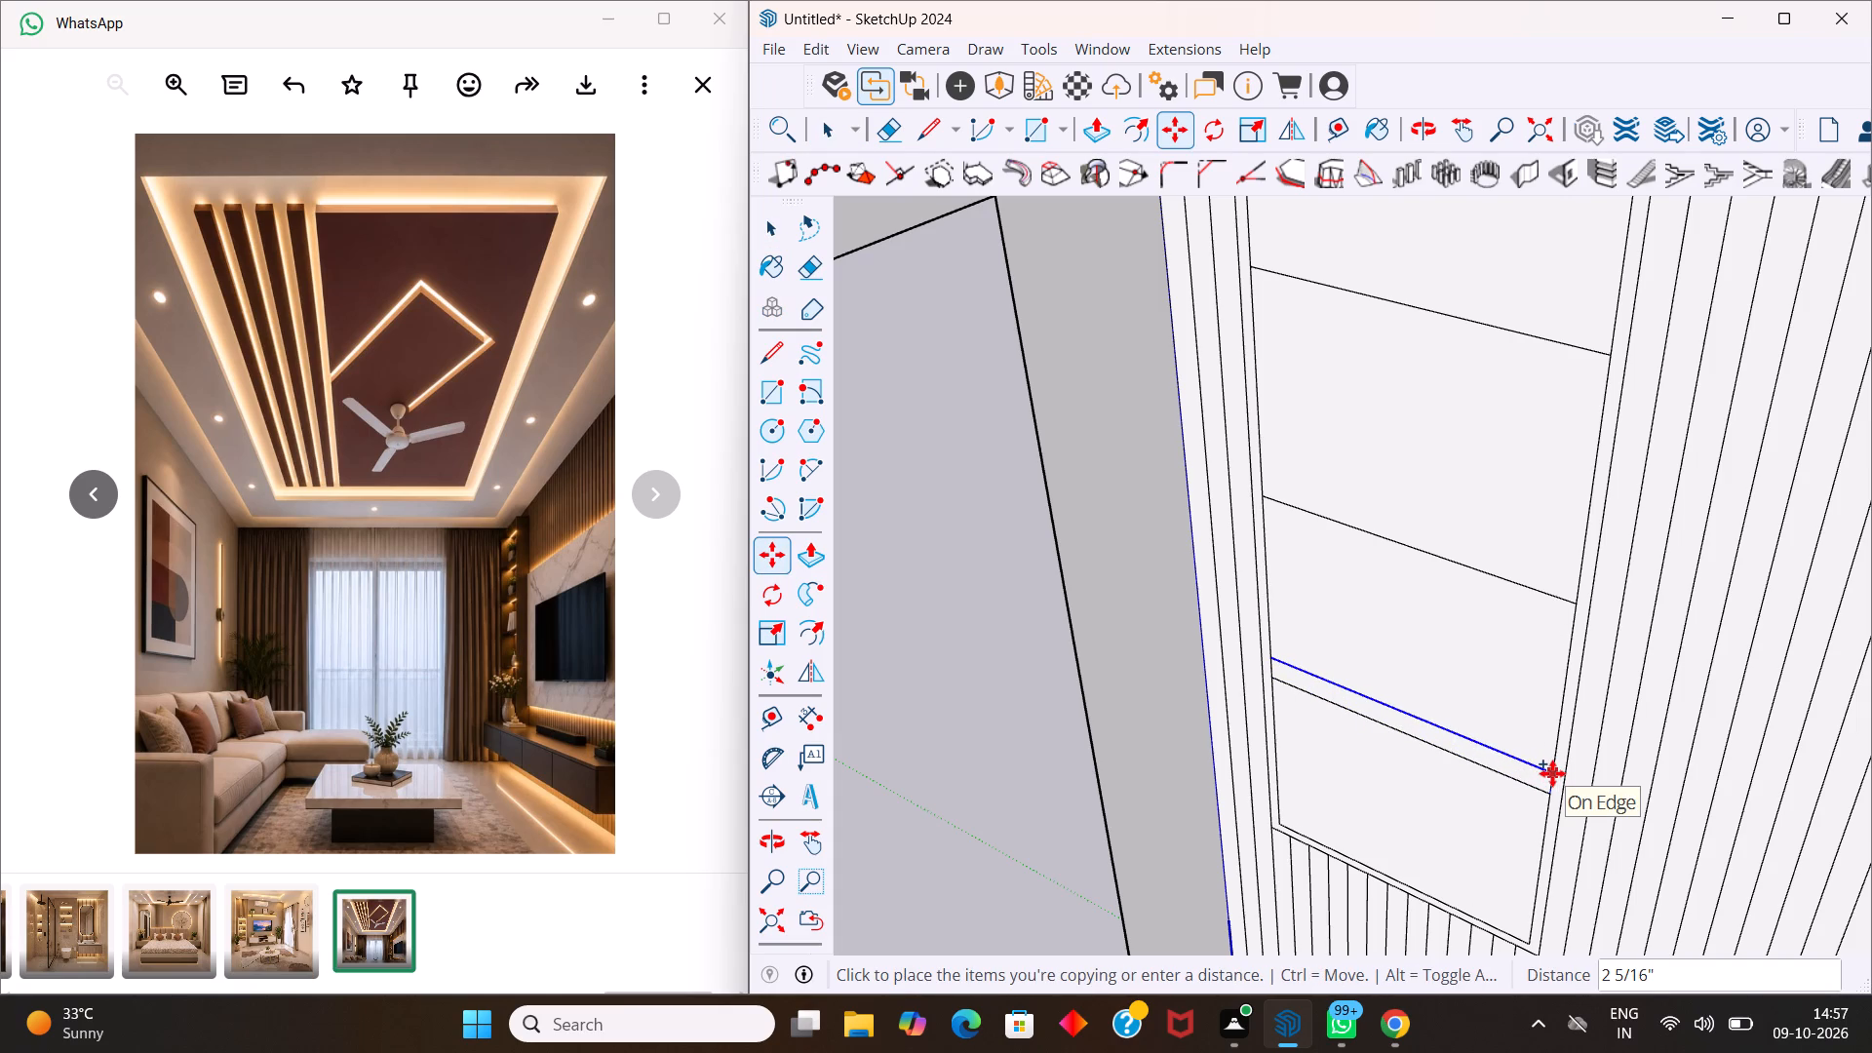
type("0.")
key("4")
key("Return")
scroll(1525, 784, "up", 11)
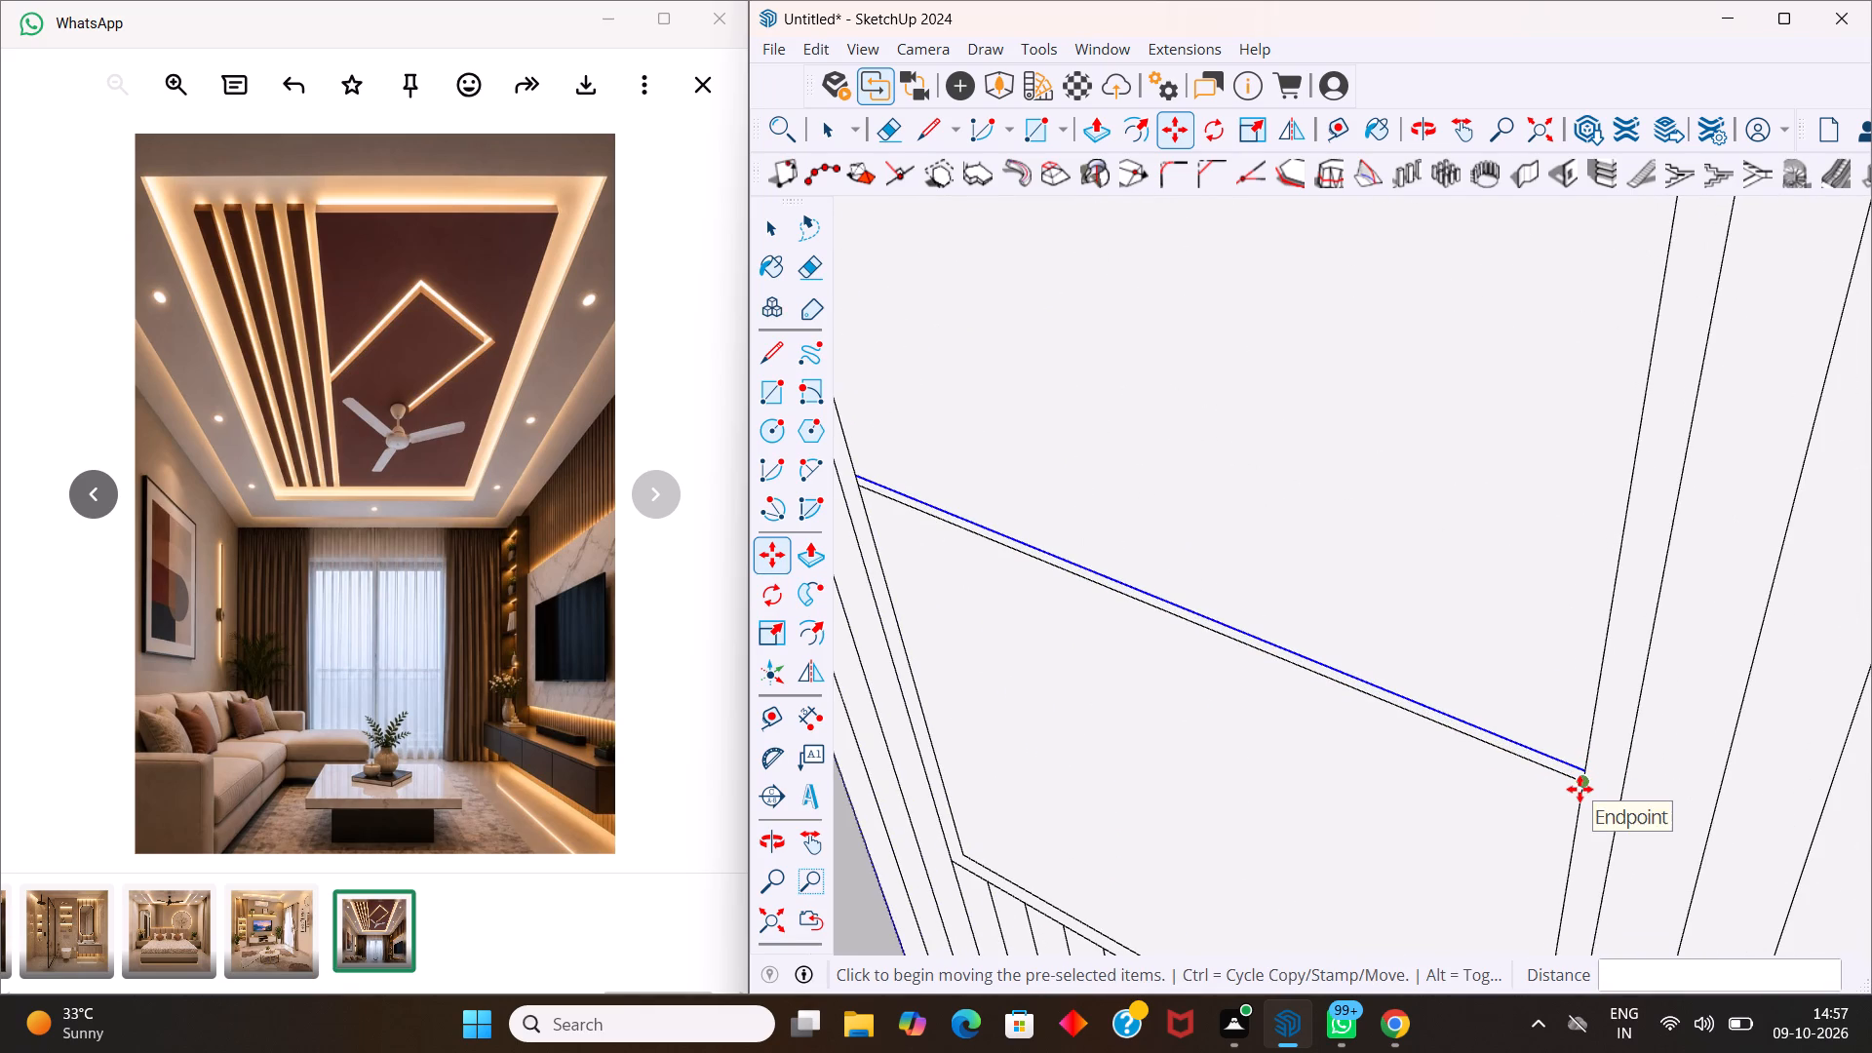
Copy the lowest shelf dividing line downward by 0.4" along the inner frame edge.
key("Escape")
key("space")
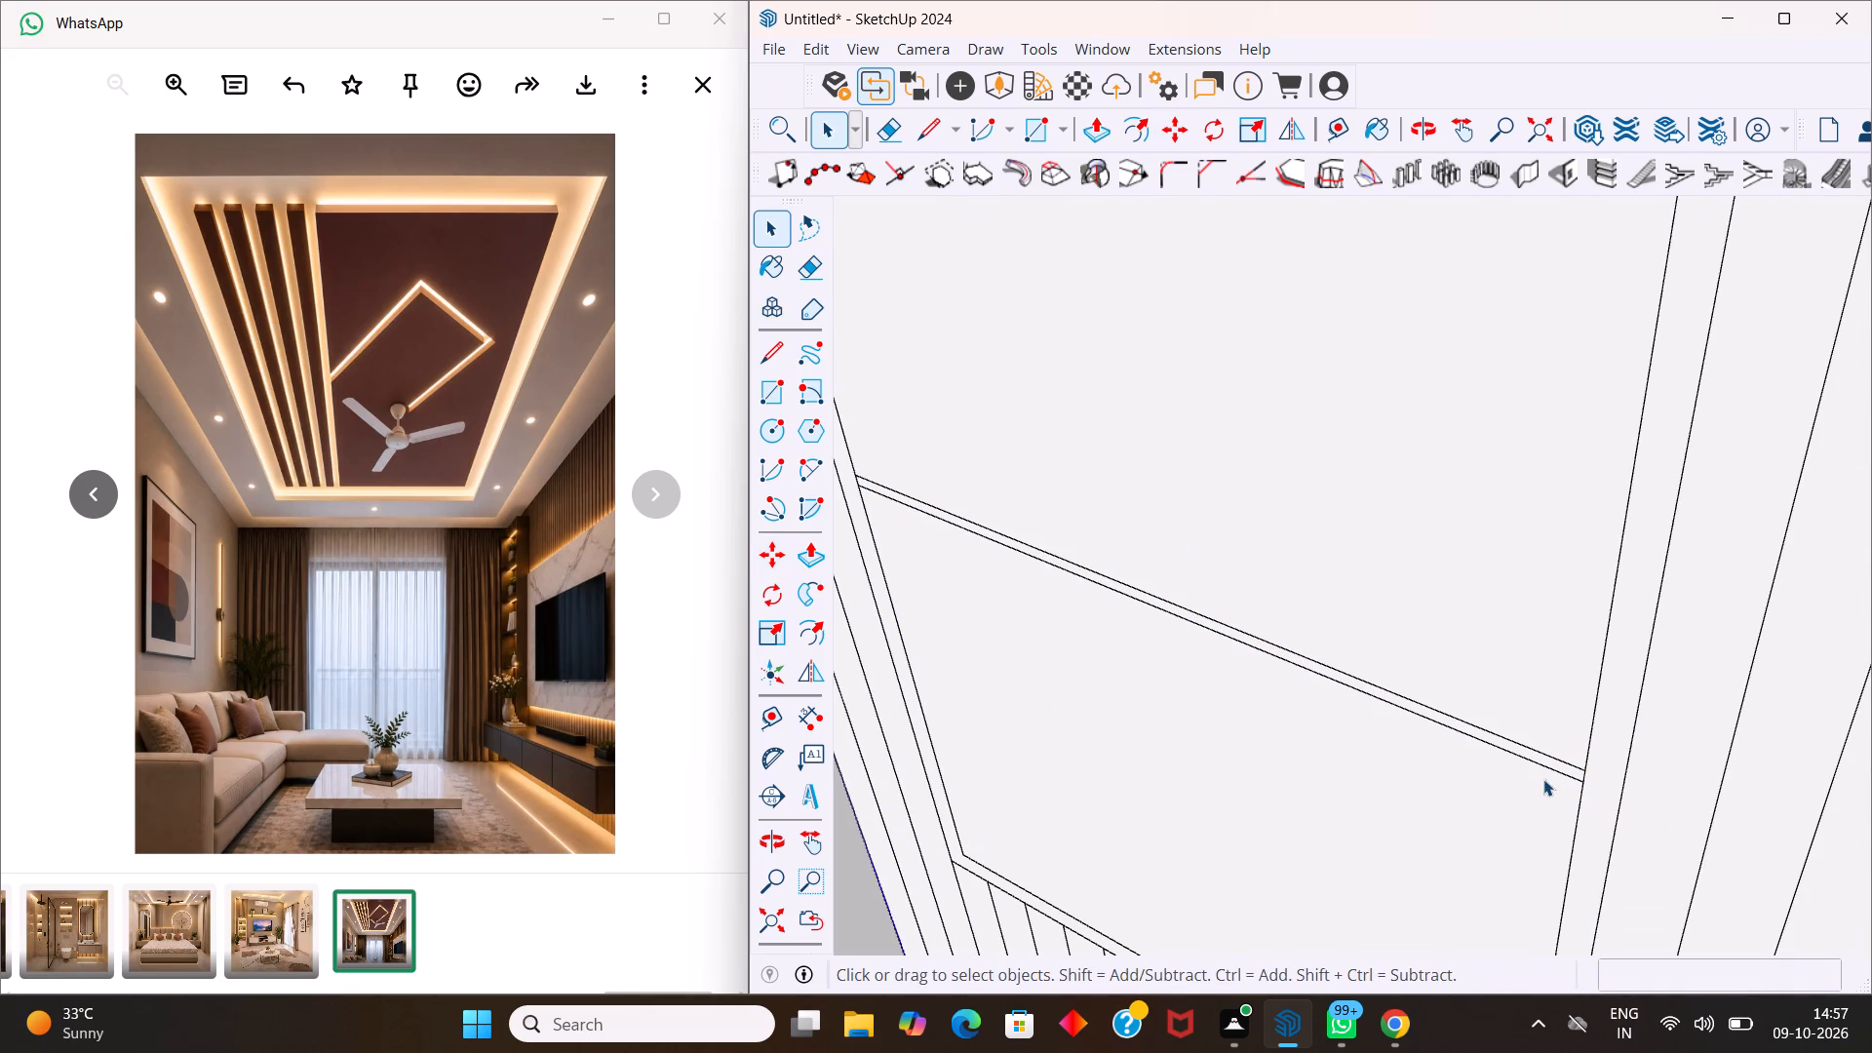
left_click(1543, 769)
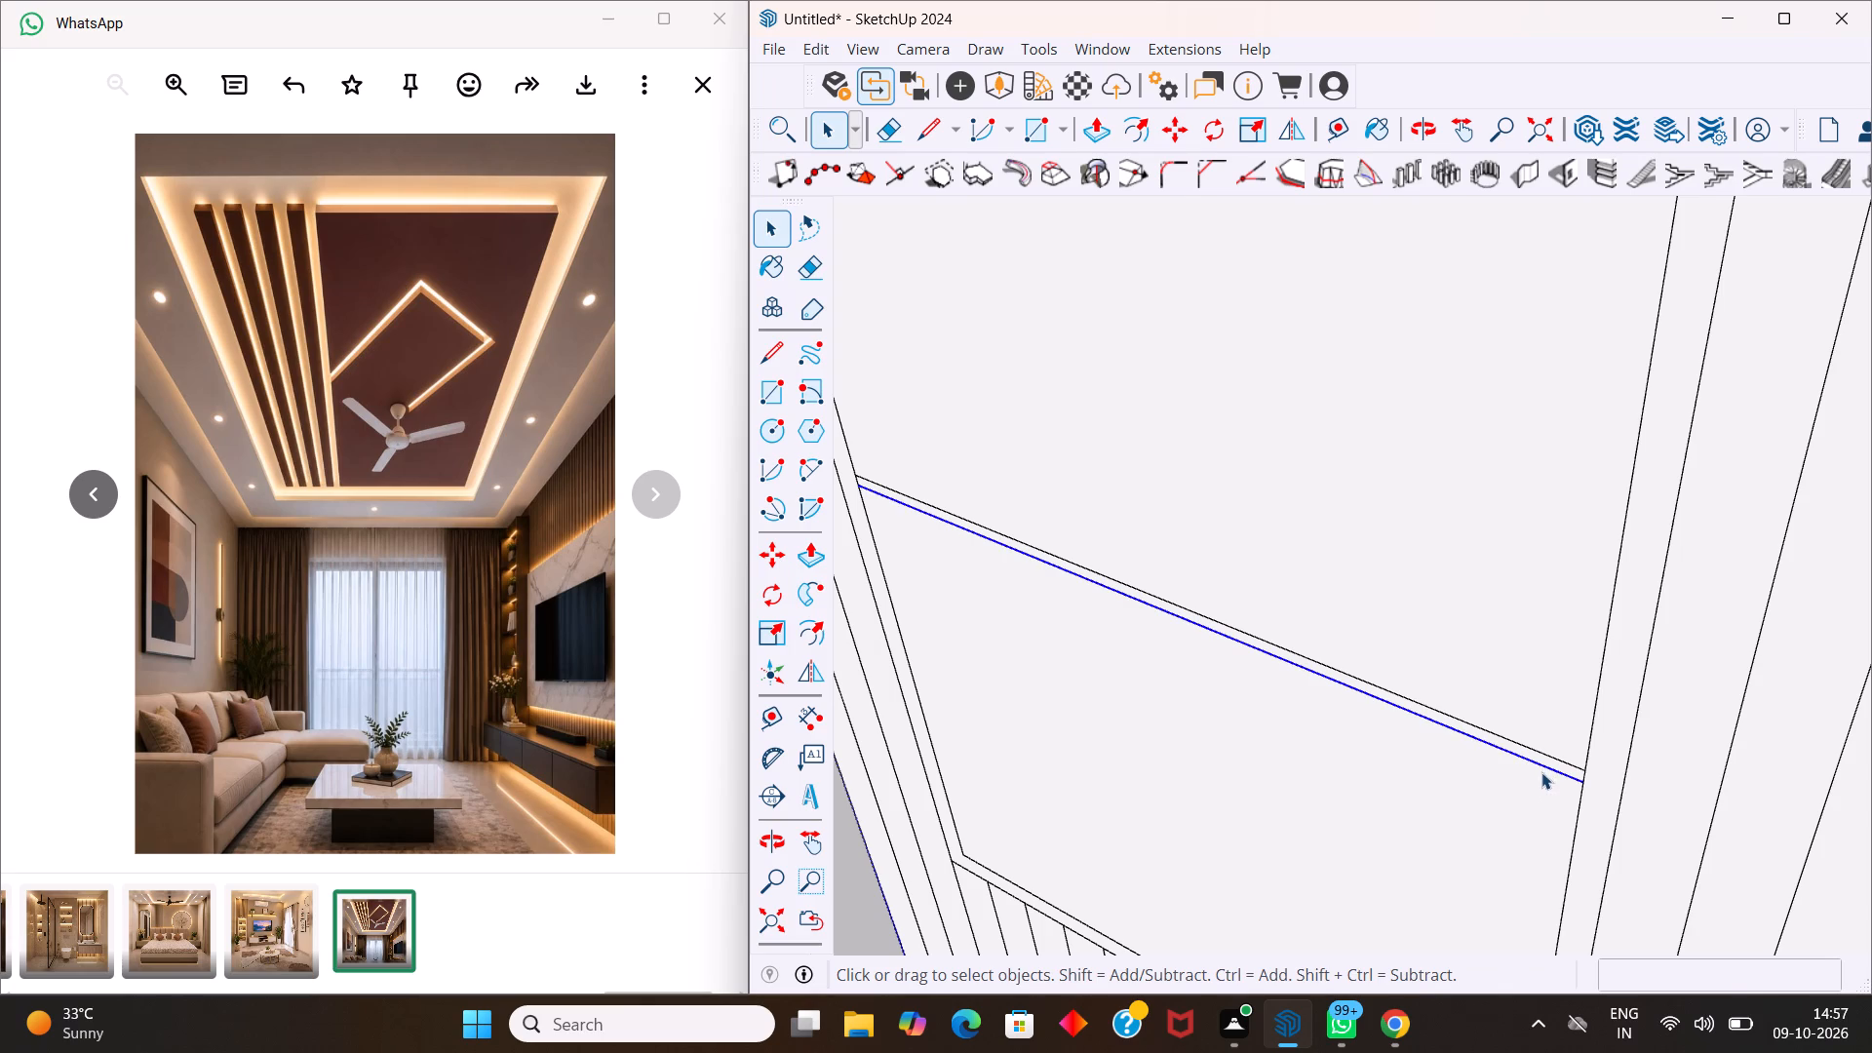
key("m")
left_click(1579, 781)
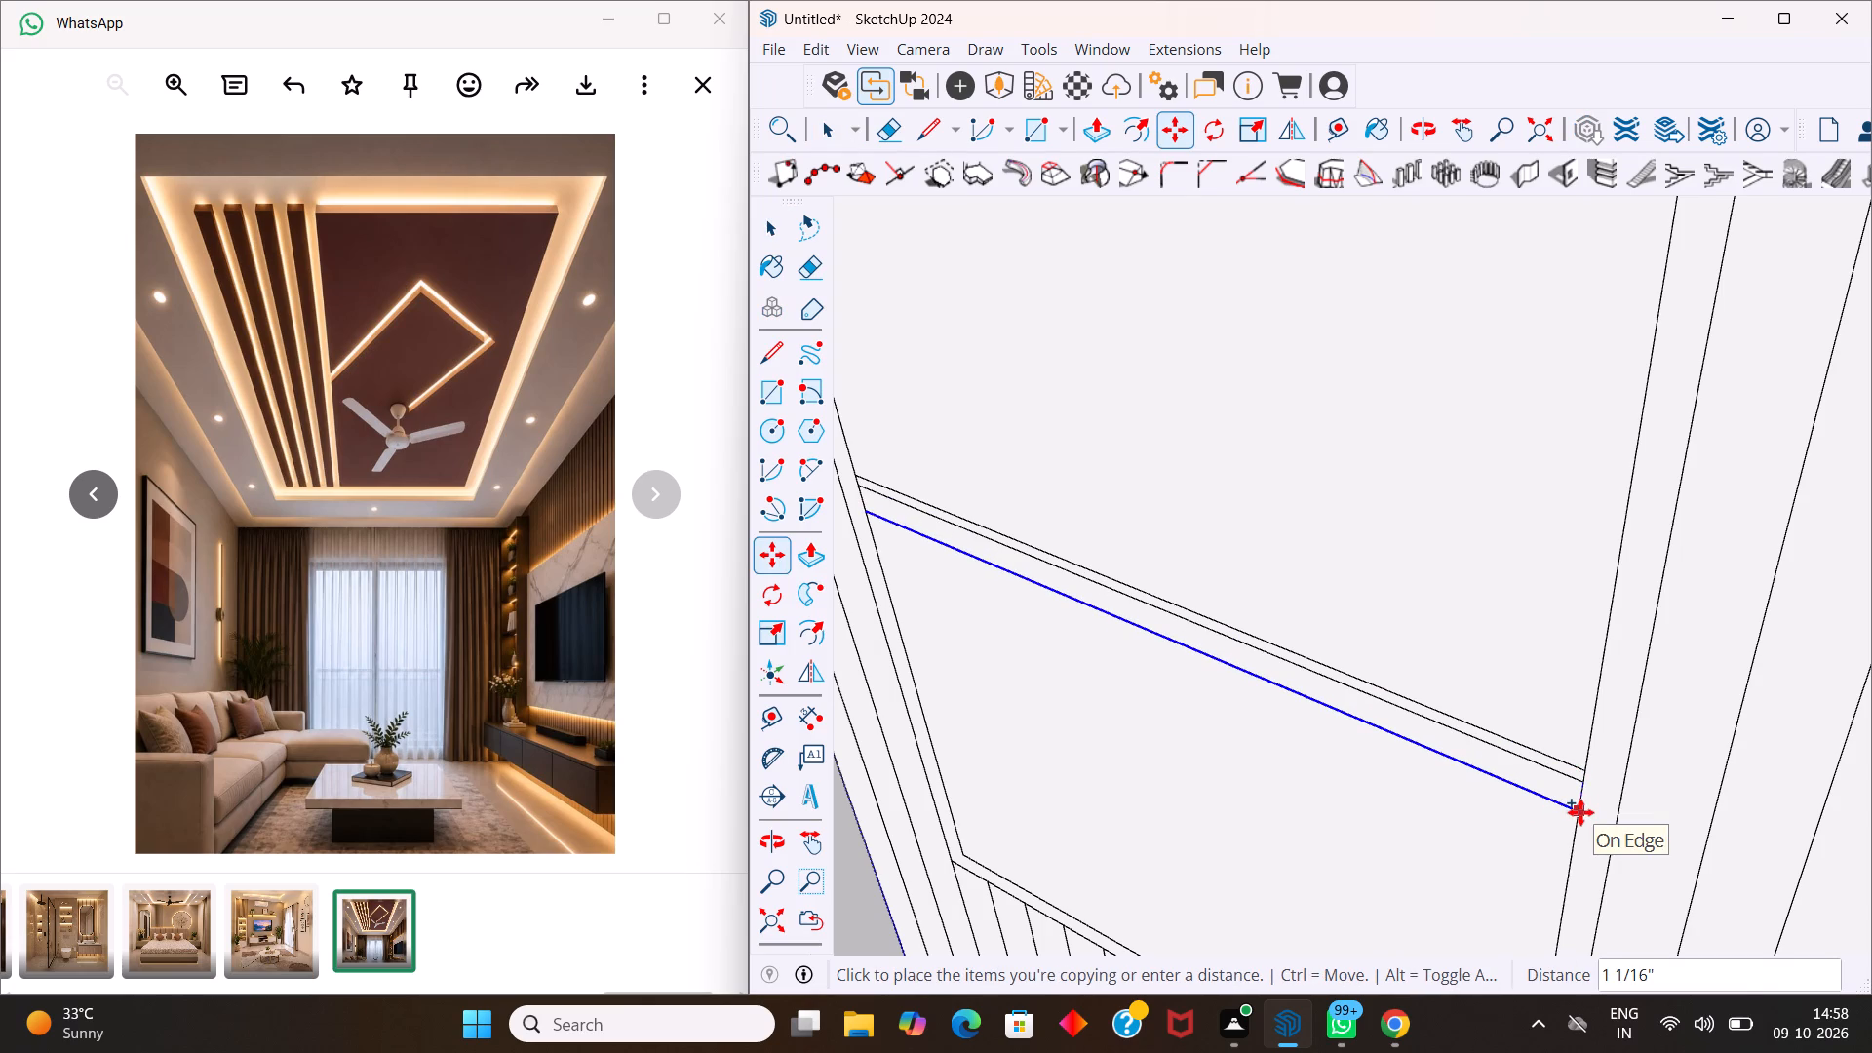
type("0.4")
key("Return")
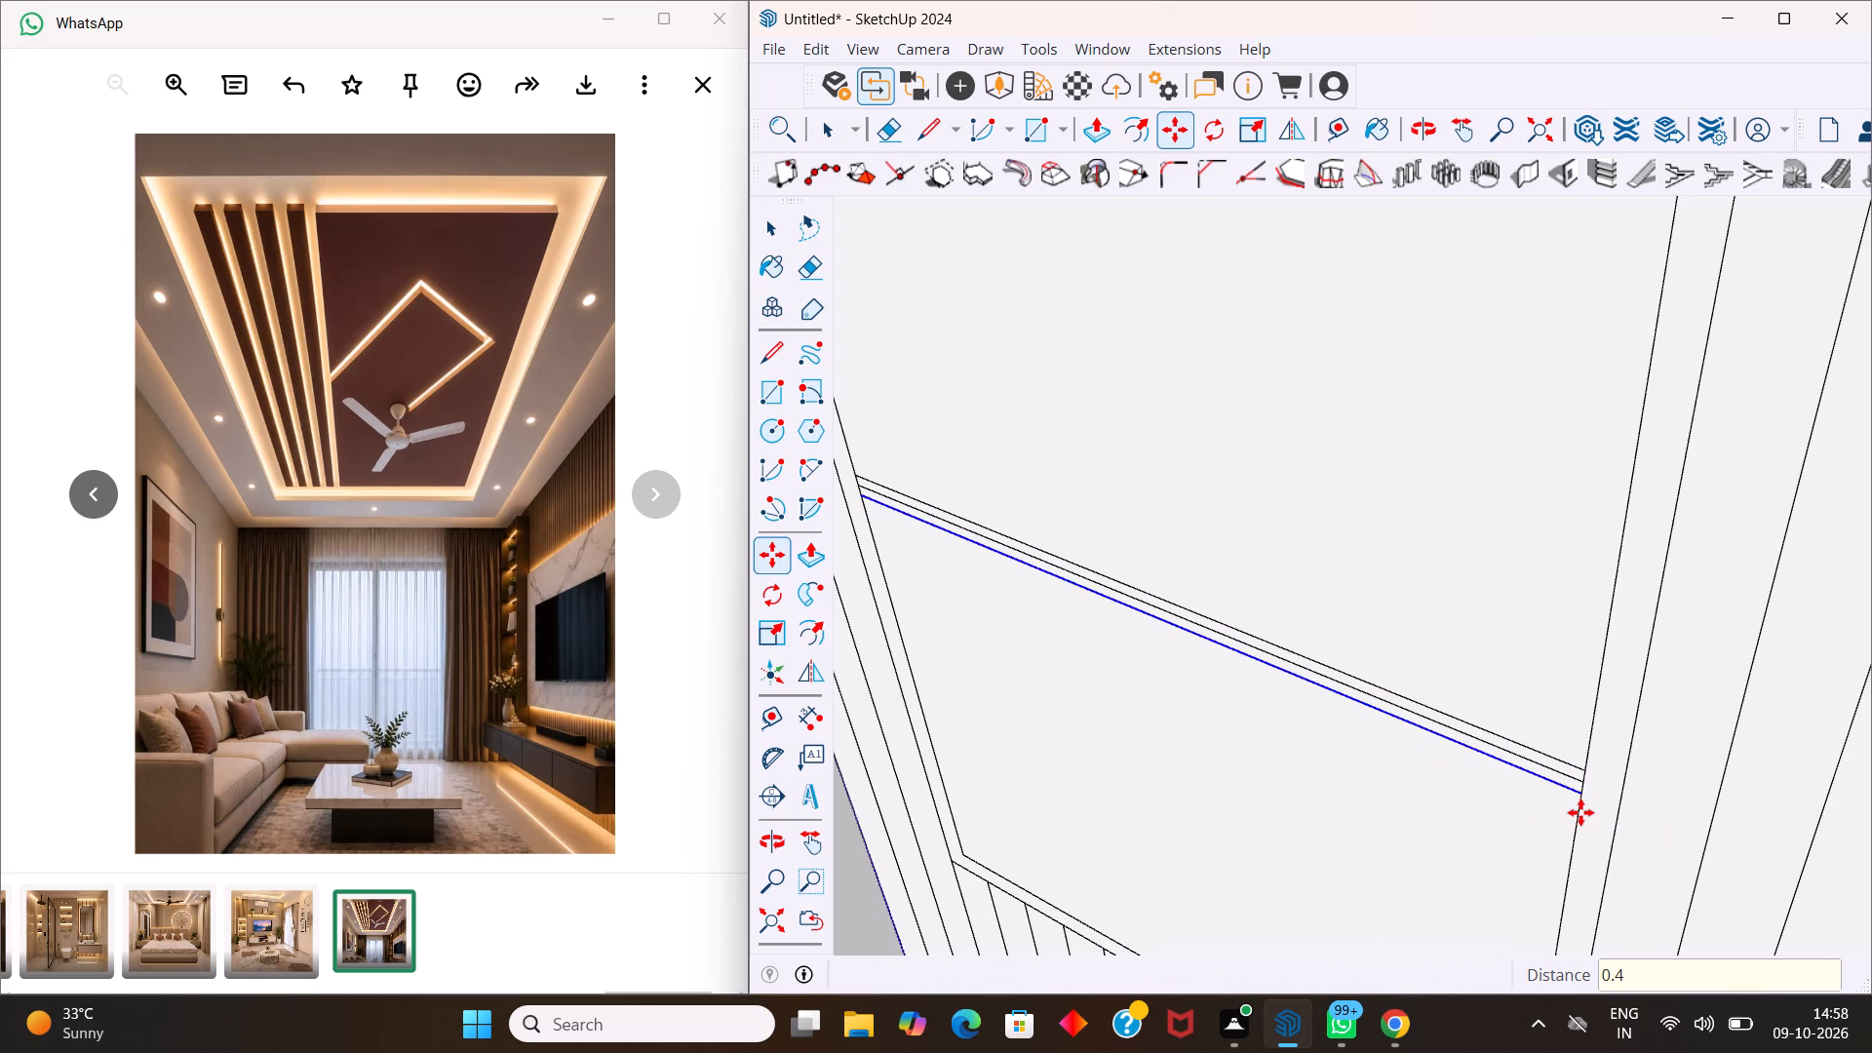
key("space")
Erase the original dividing line between the two offset copies of the lowest shelf.
scroll(1308, 604, "up", 1)
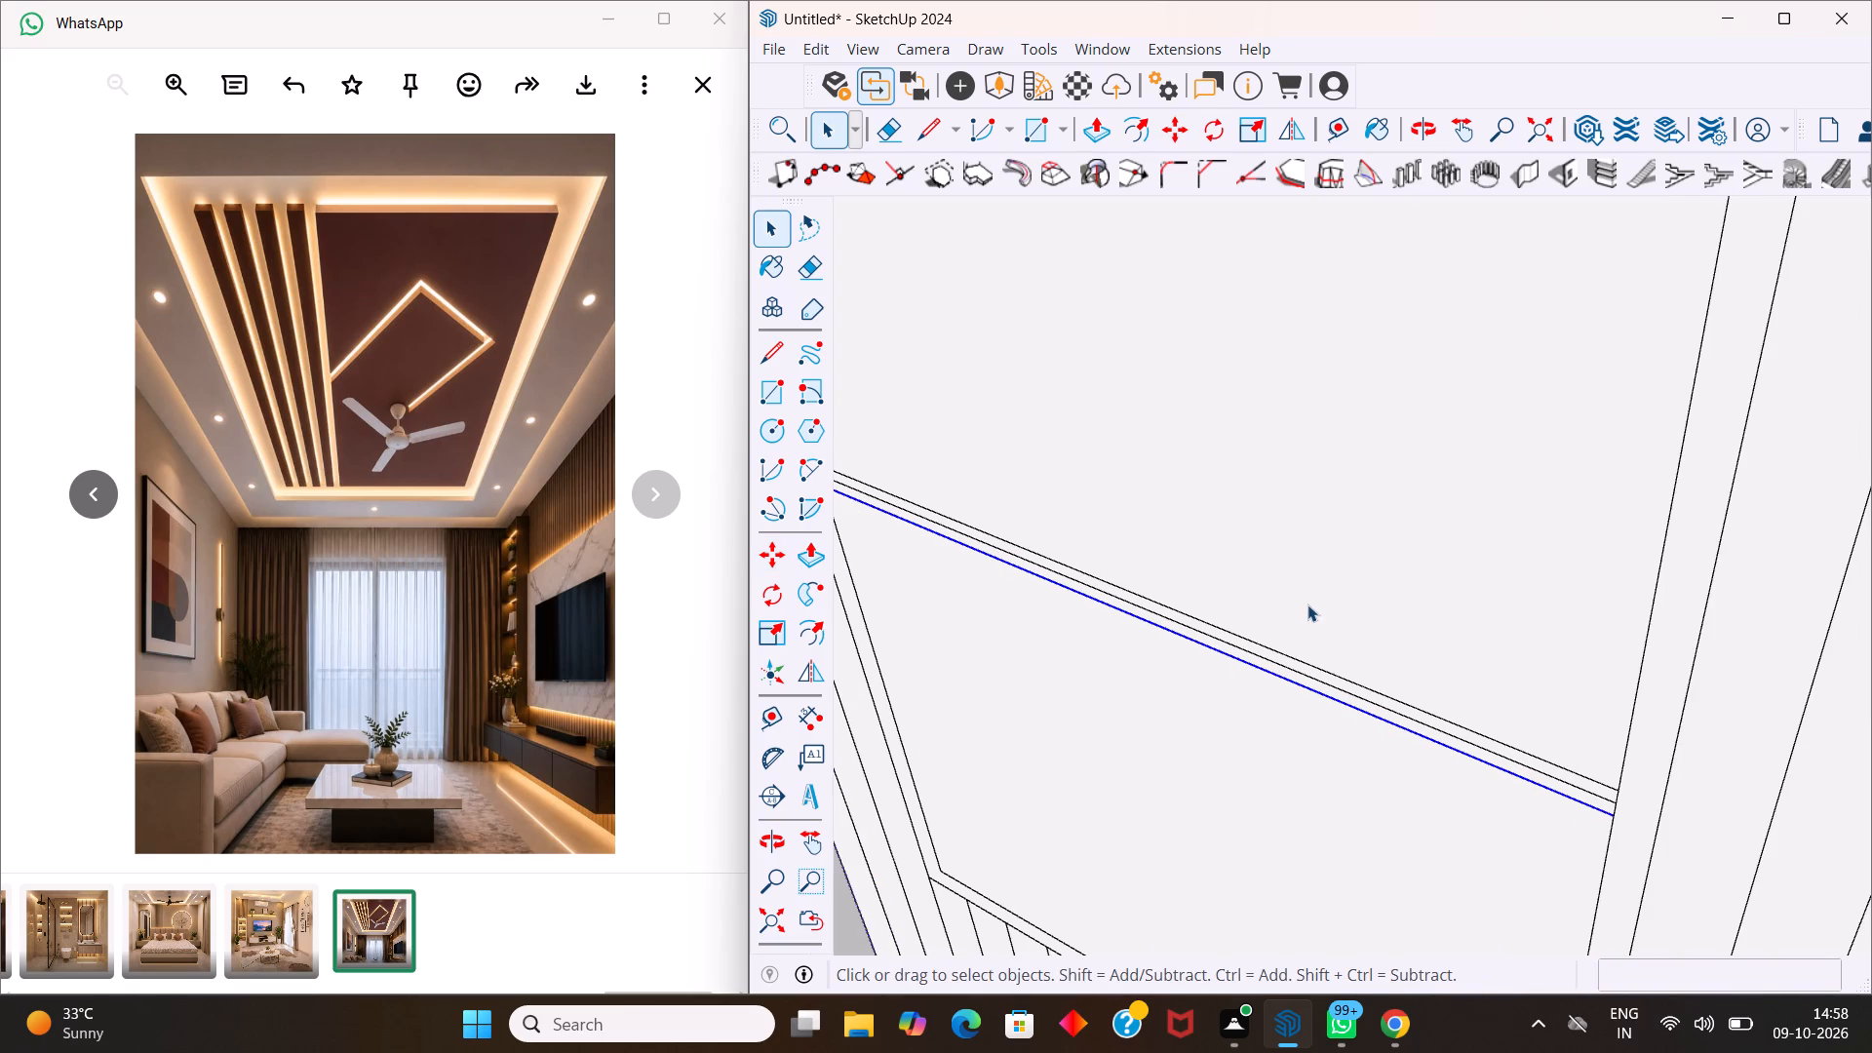
key("e")
left_click(1285, 667)
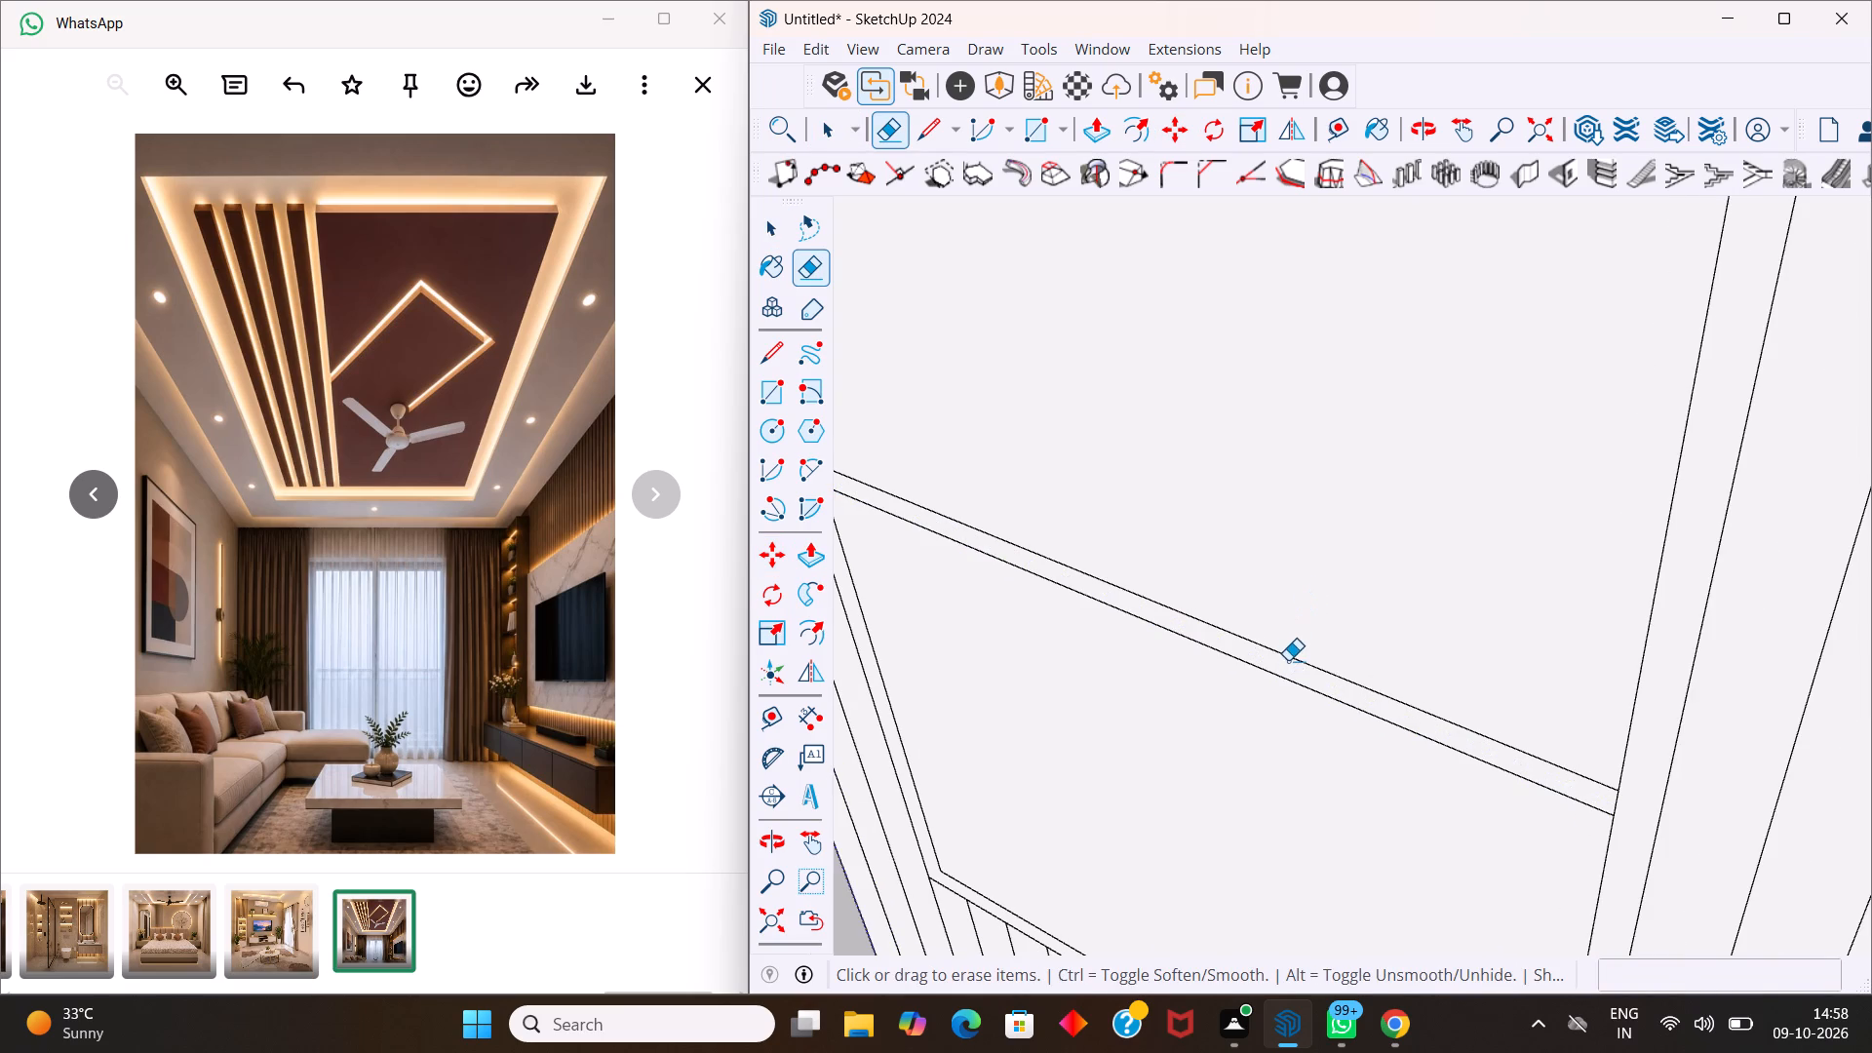
Copy the lowest shelf's two edge lines upward by 1' 7" so they straddle the middle dividing line.
key("space")
left_click(1291, 655)
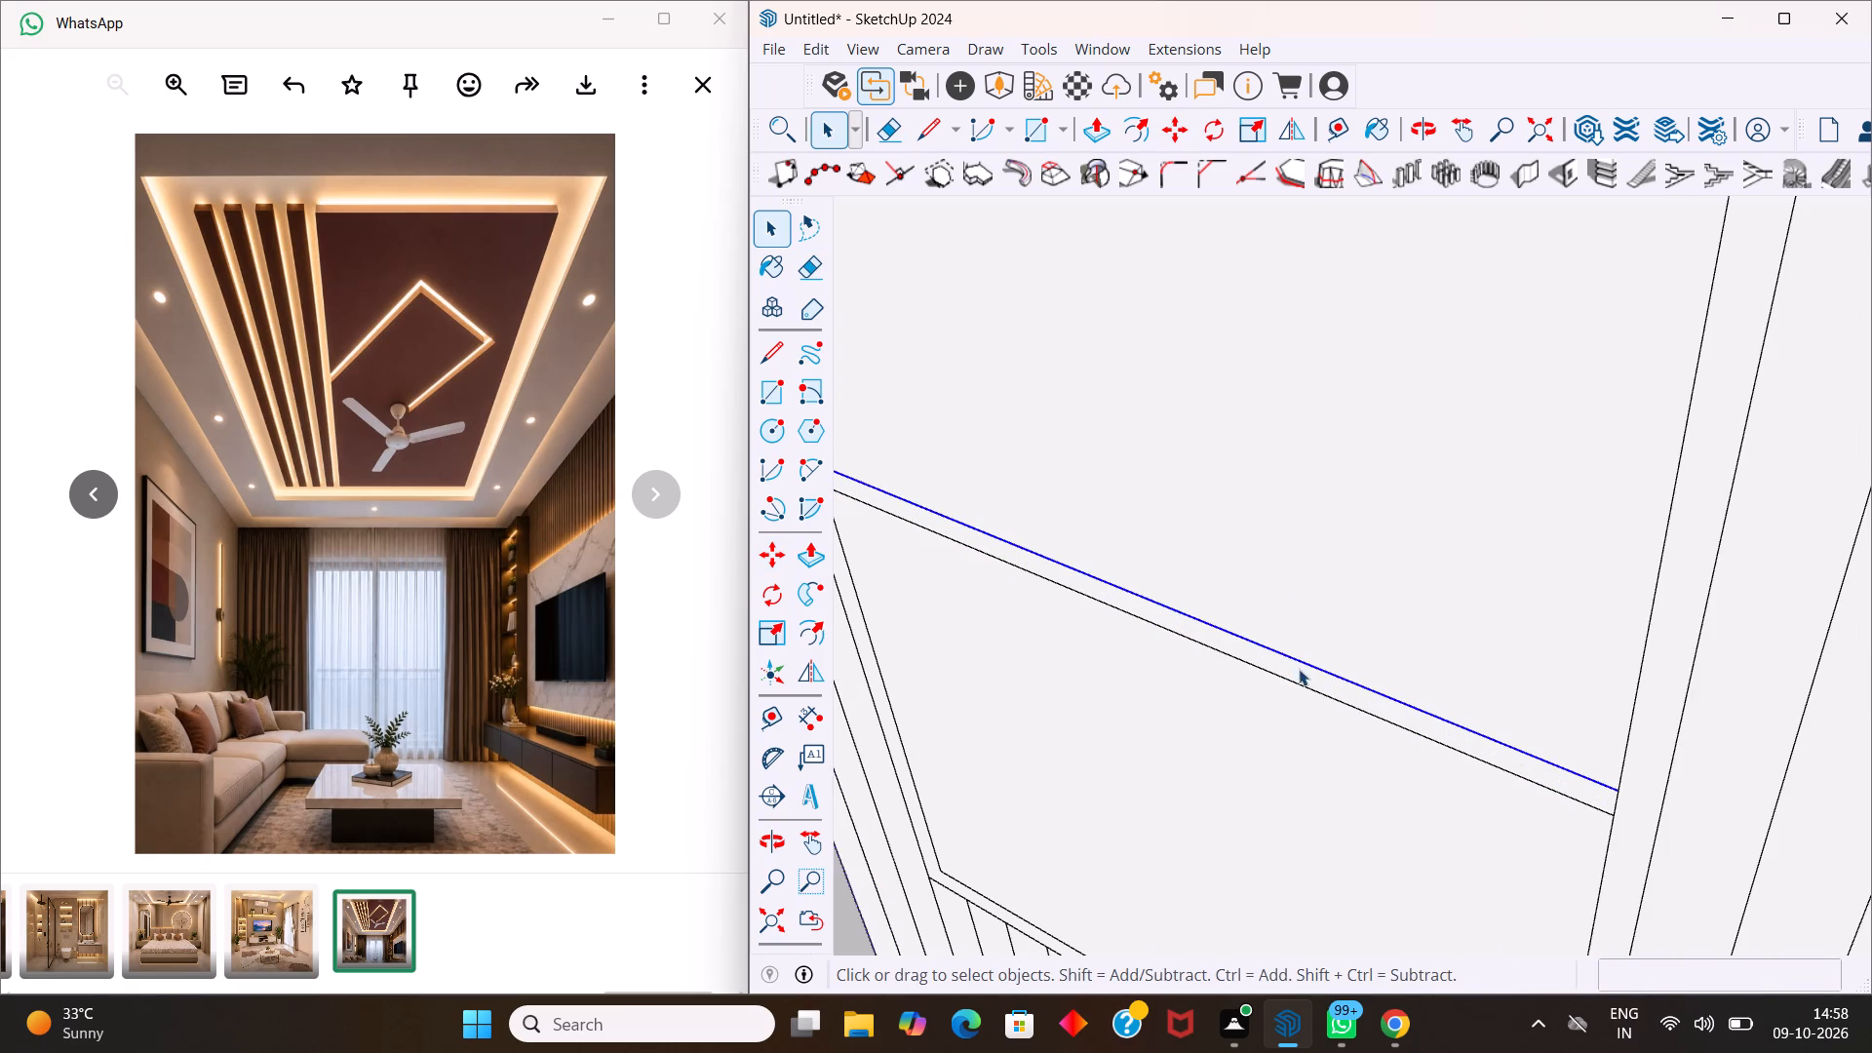
left_click(1307, 687)
left_click(1321, 669)
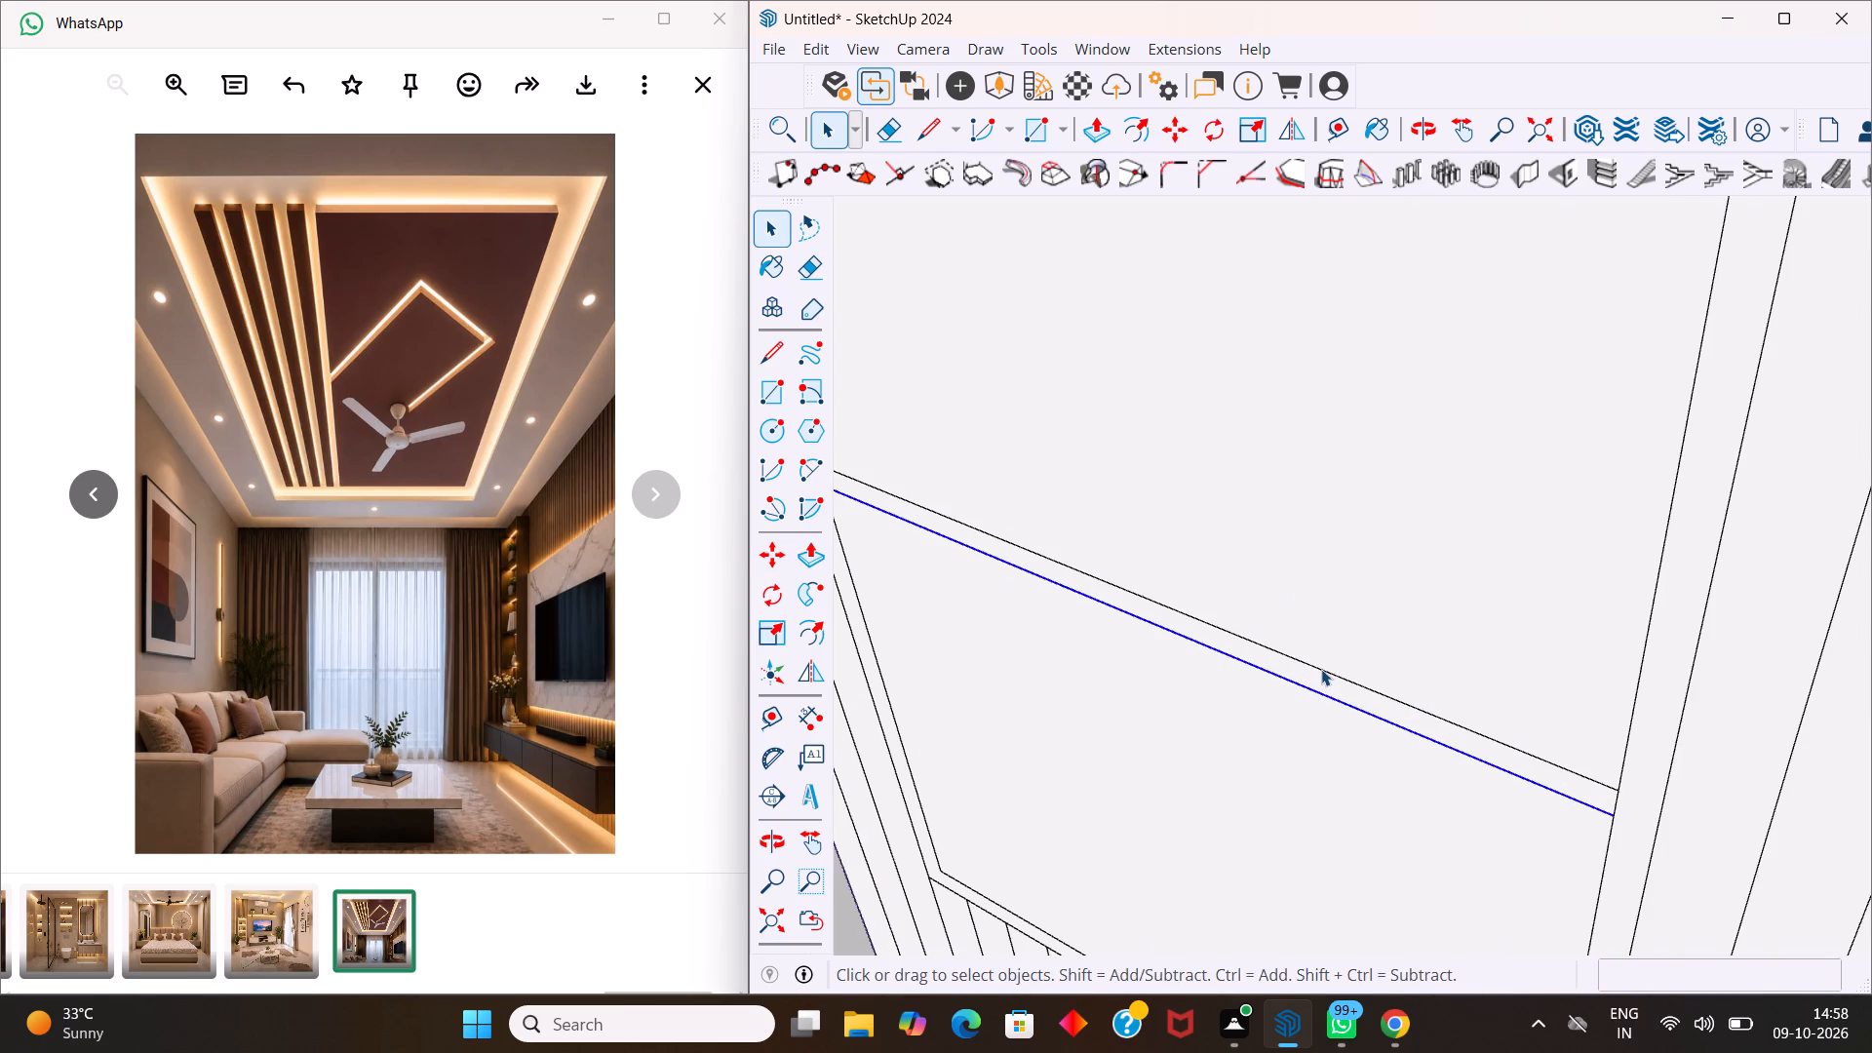
left_click(1329, 699, "ctrl")
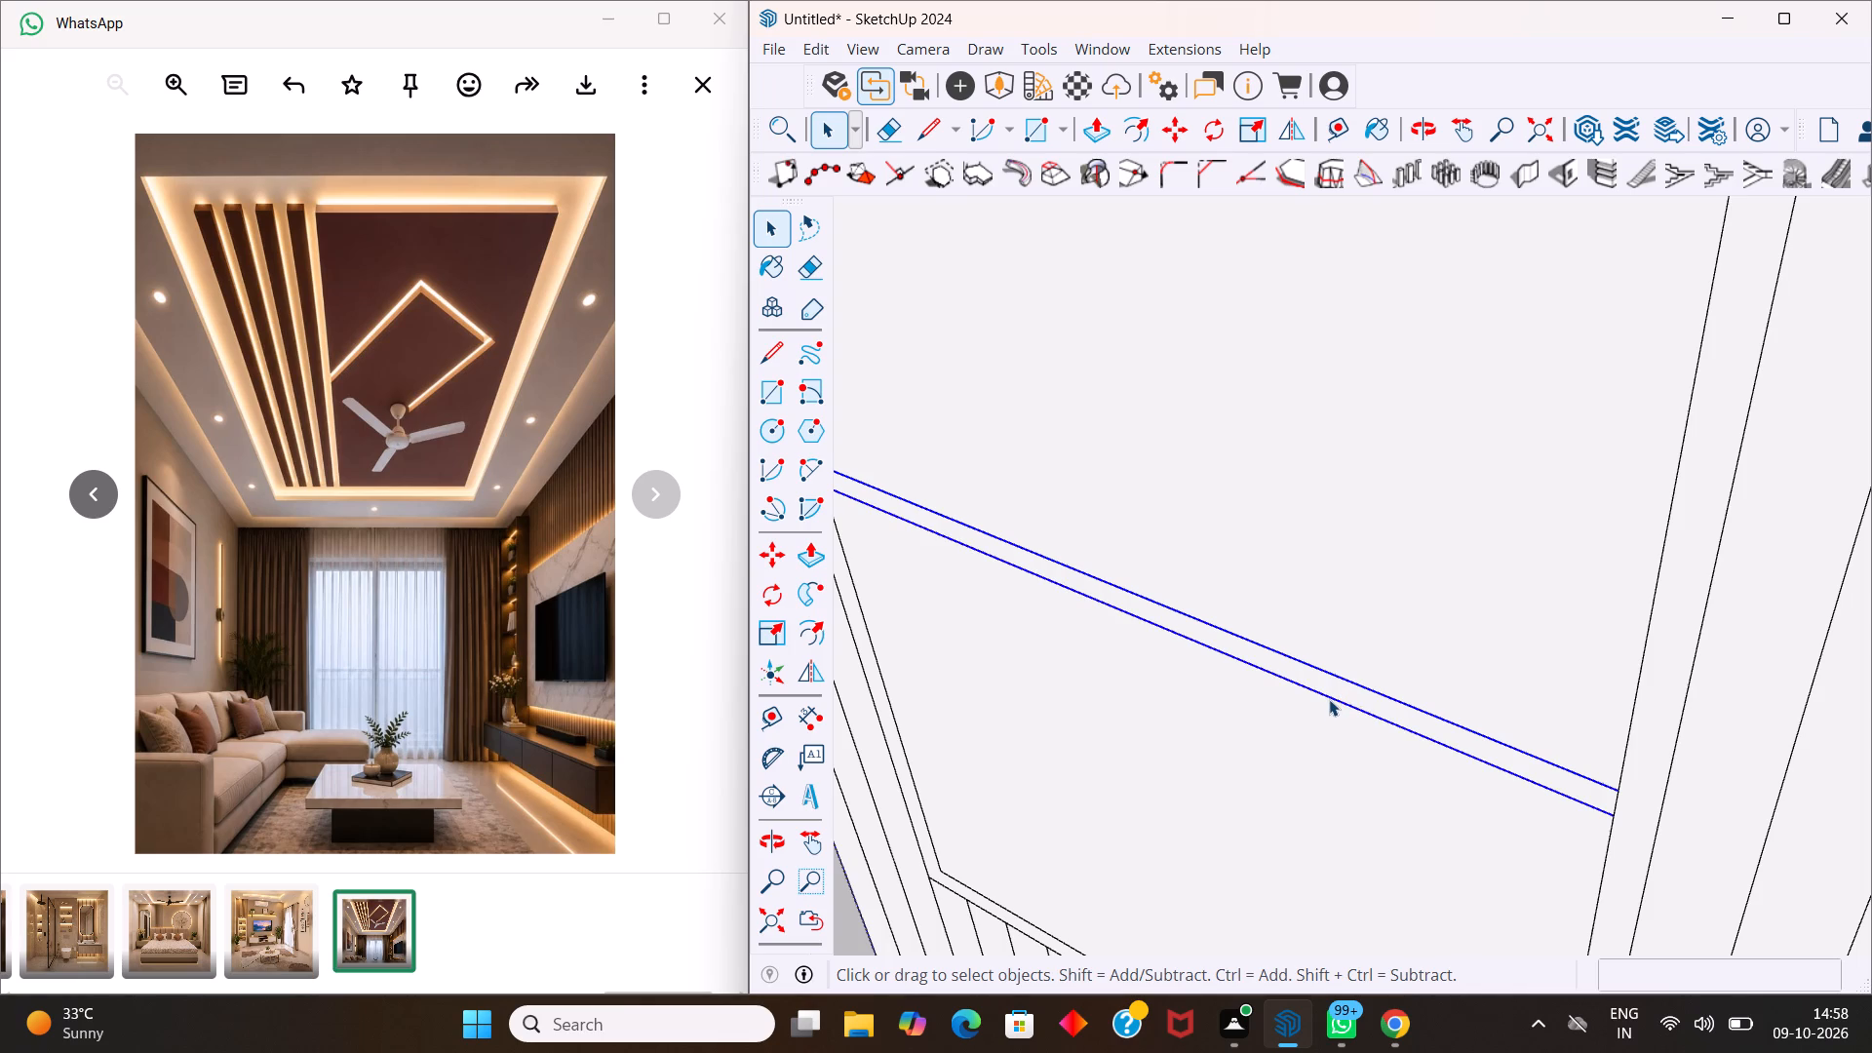
key("m")
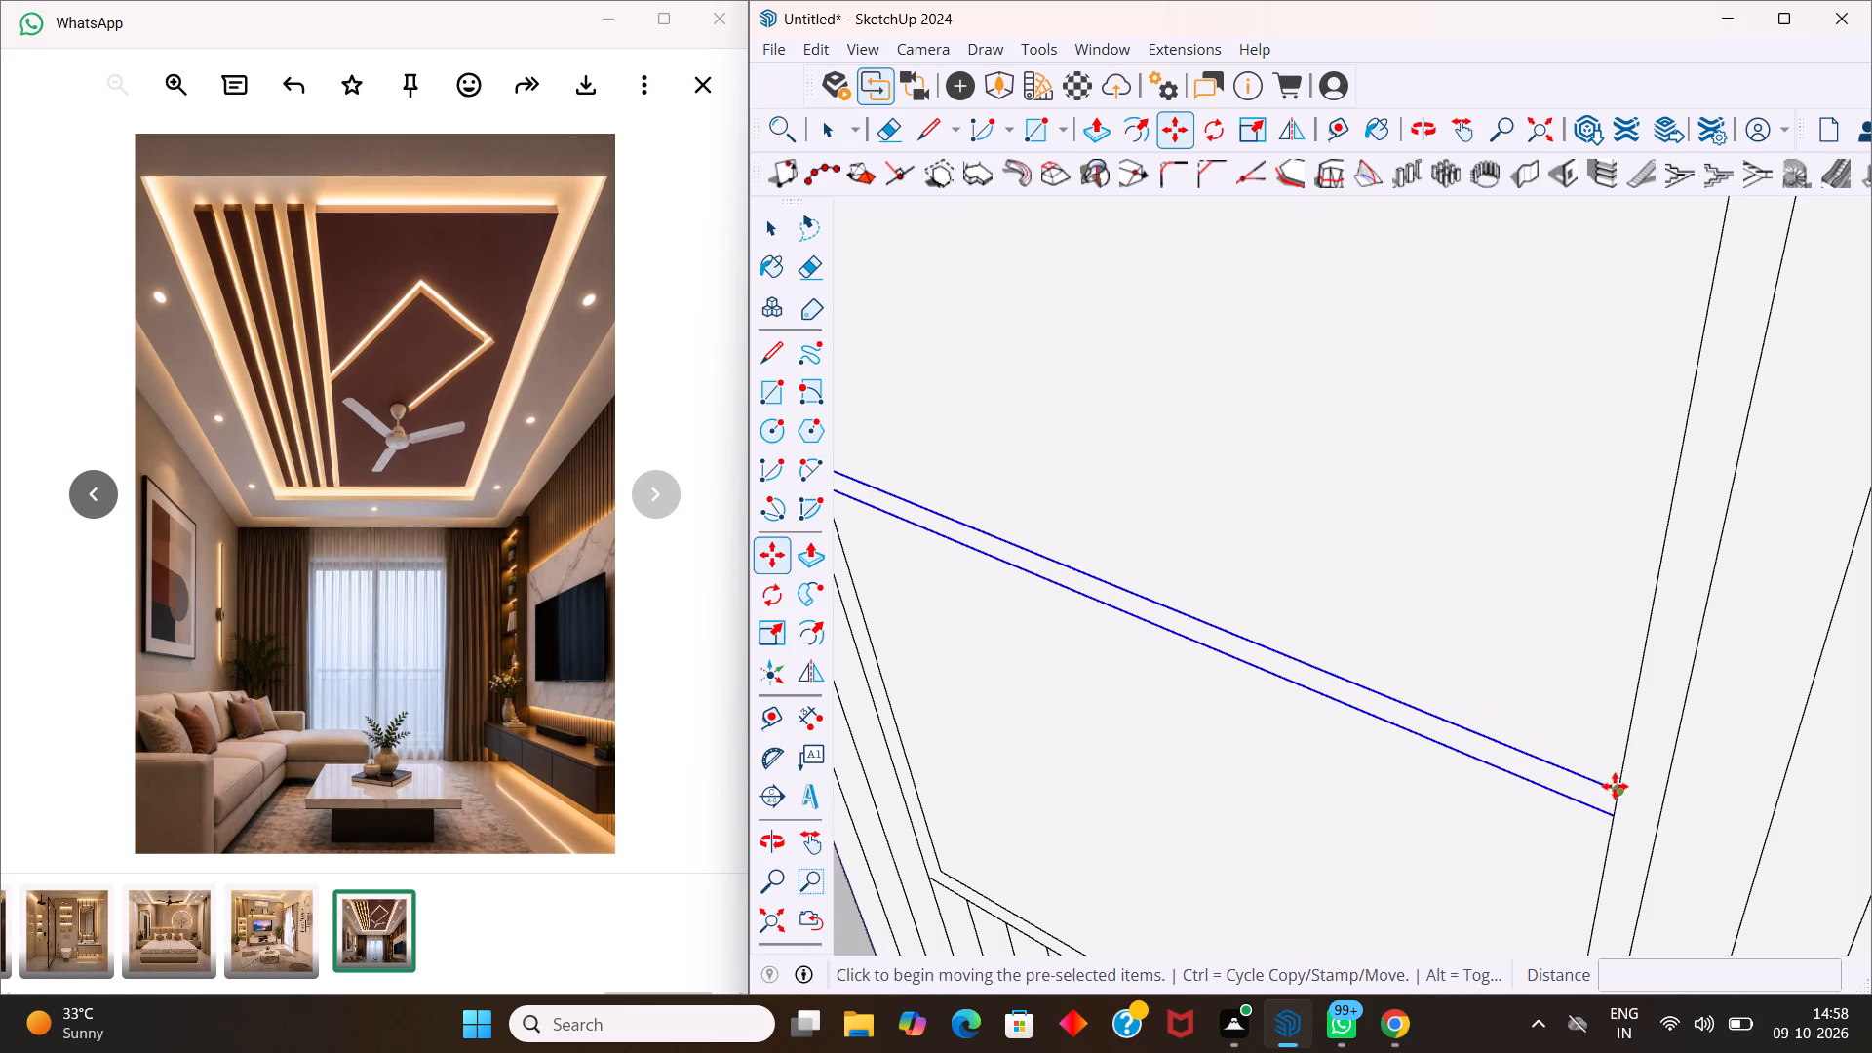
left_click(1616, 786)
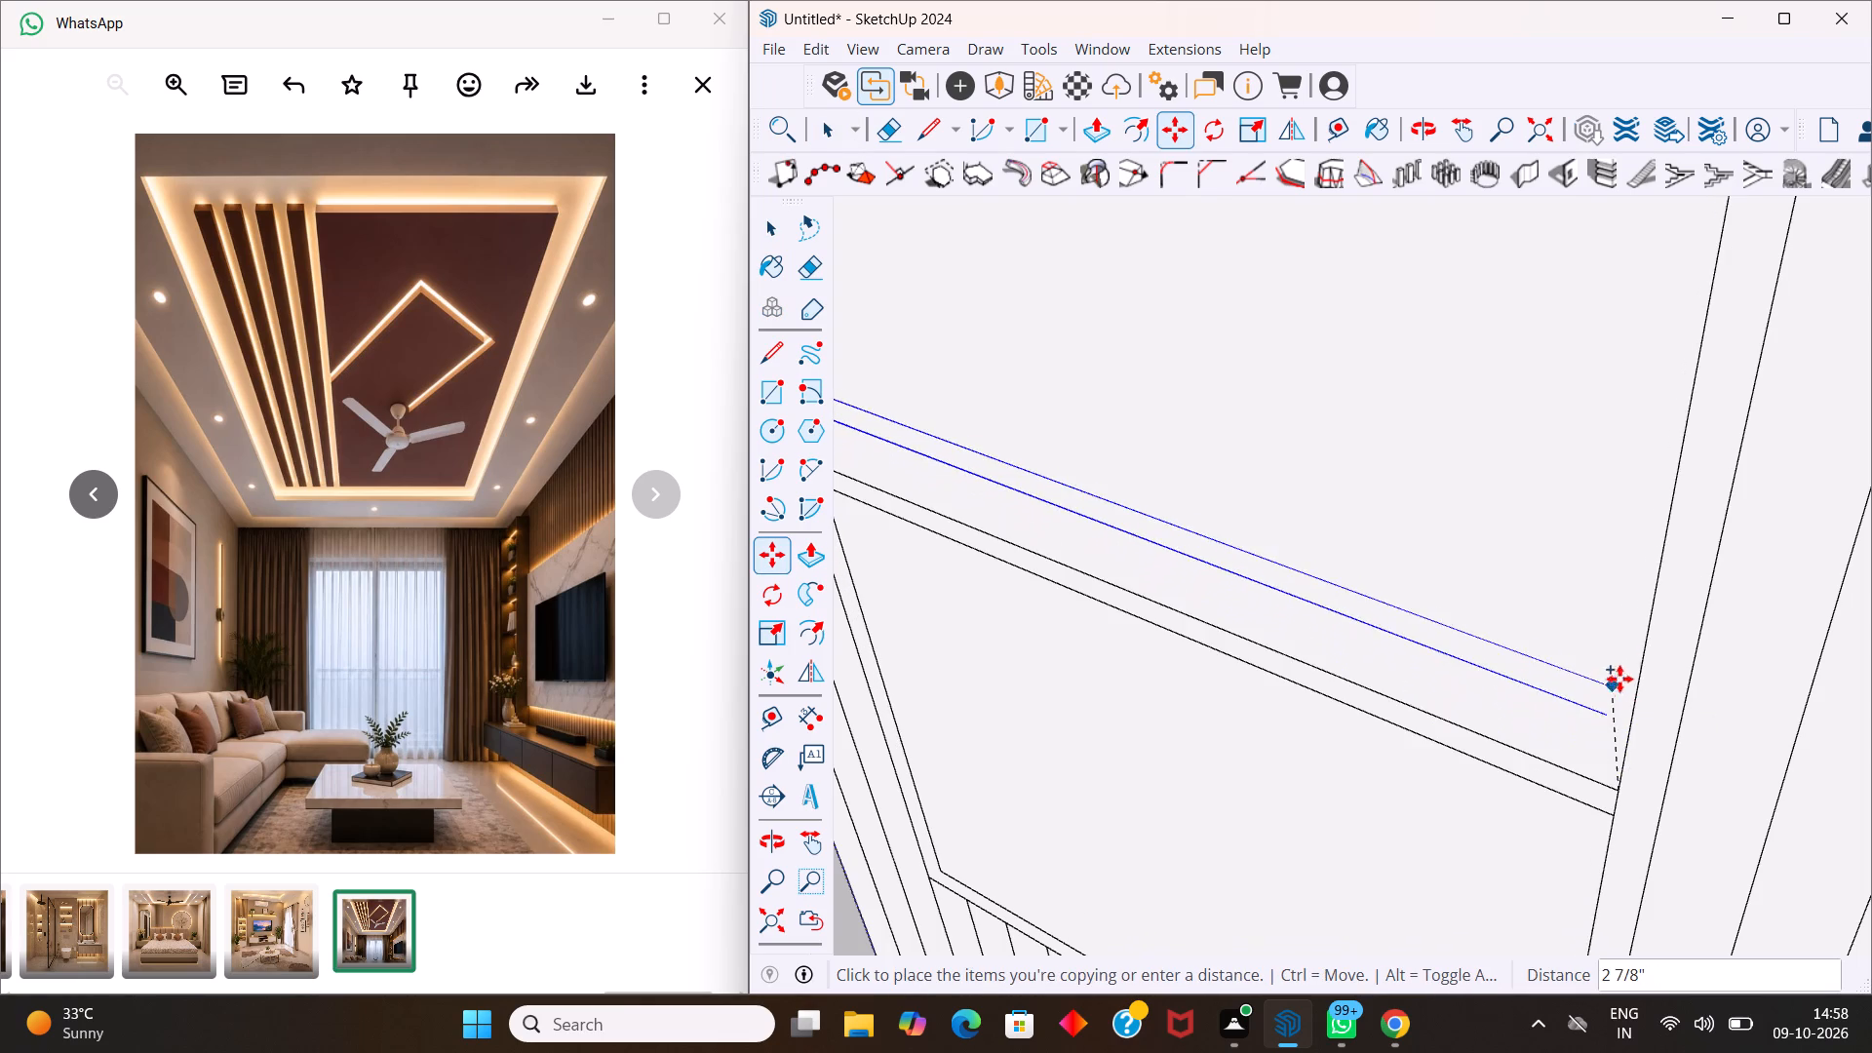
scroll(1635, 645, "down", 9)
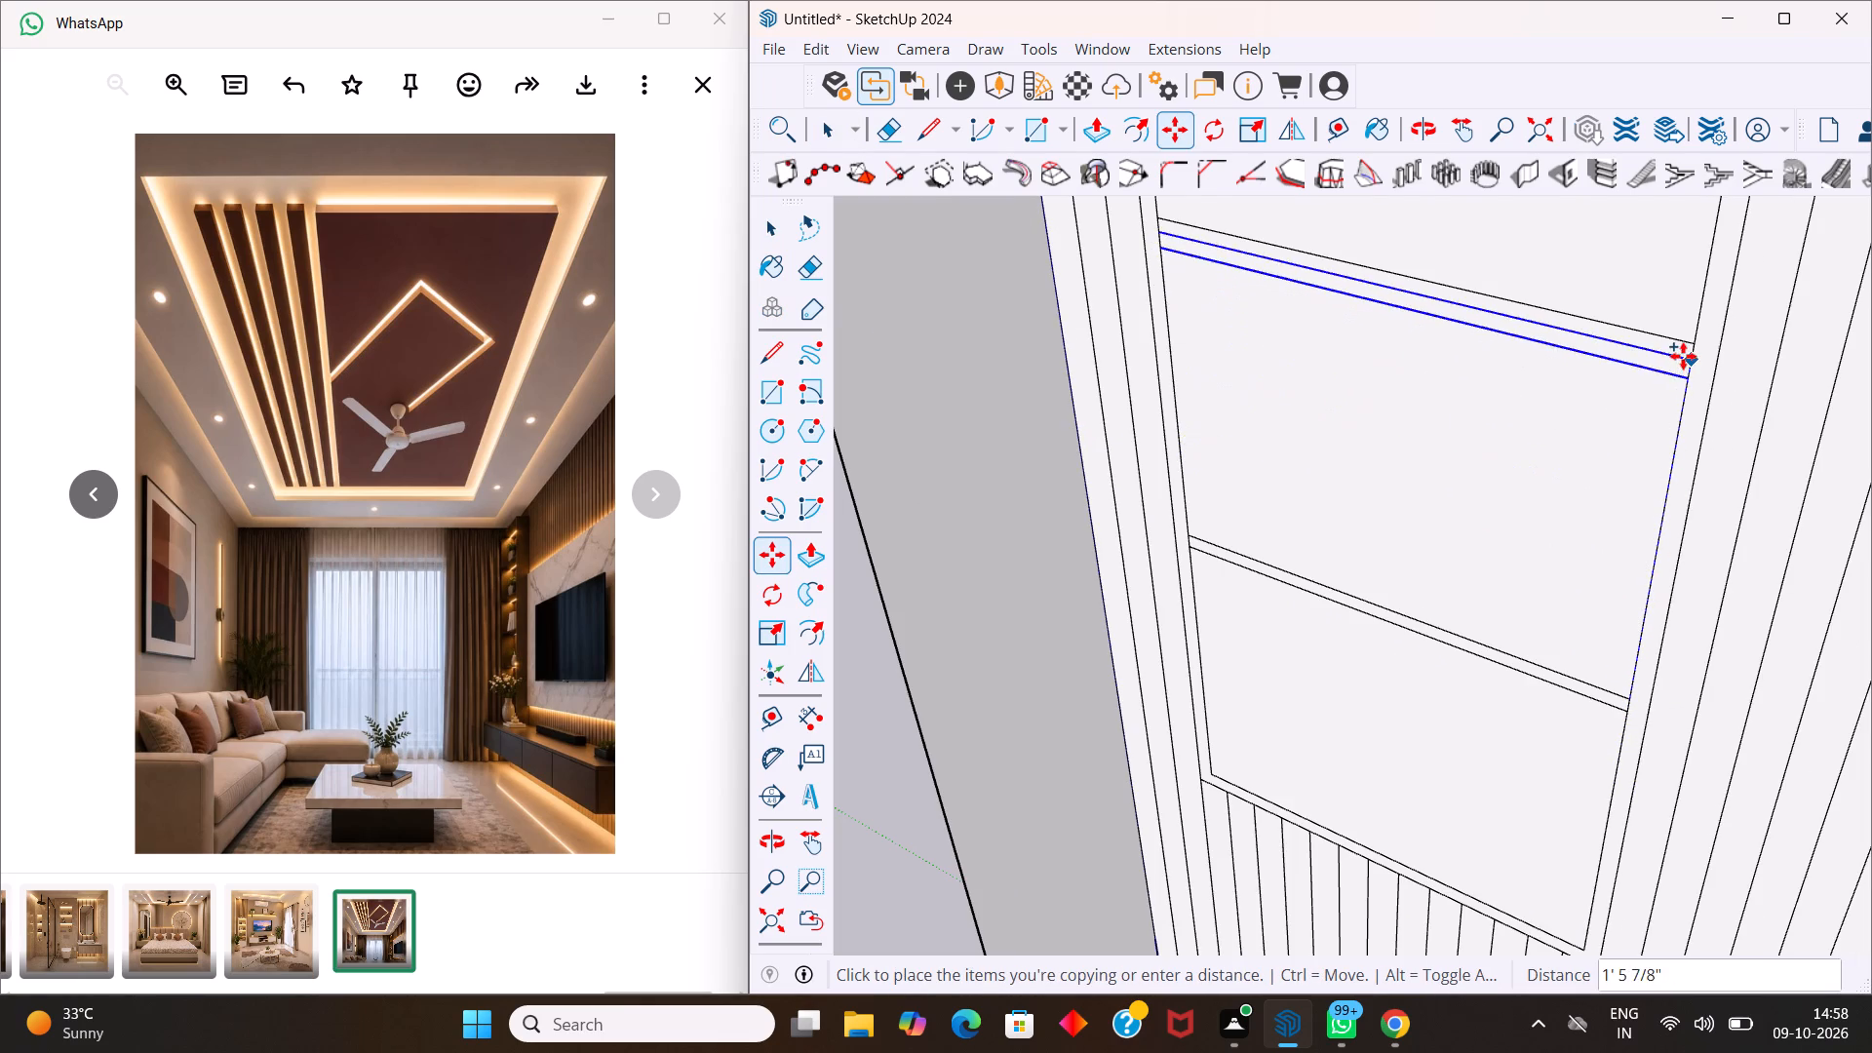
scroll(1693, 327, "up", 2)
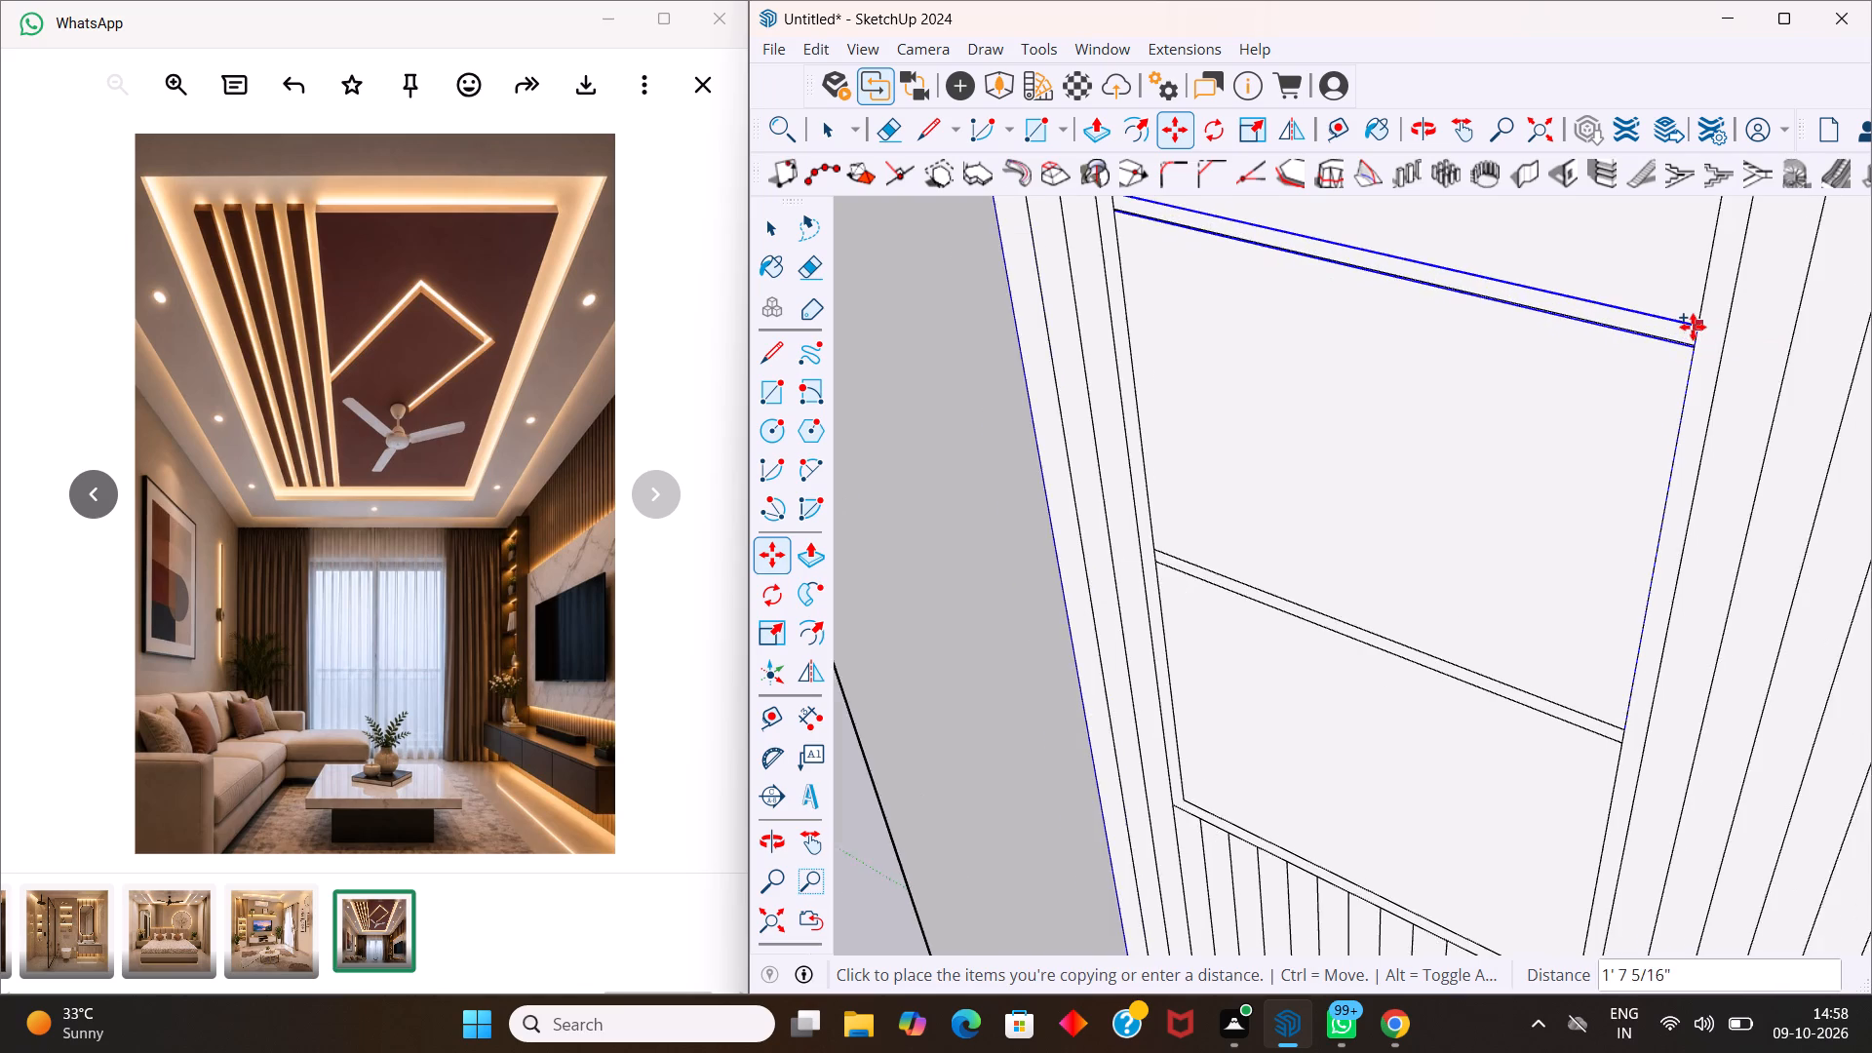
scroll(1693, 327, "up", 3)
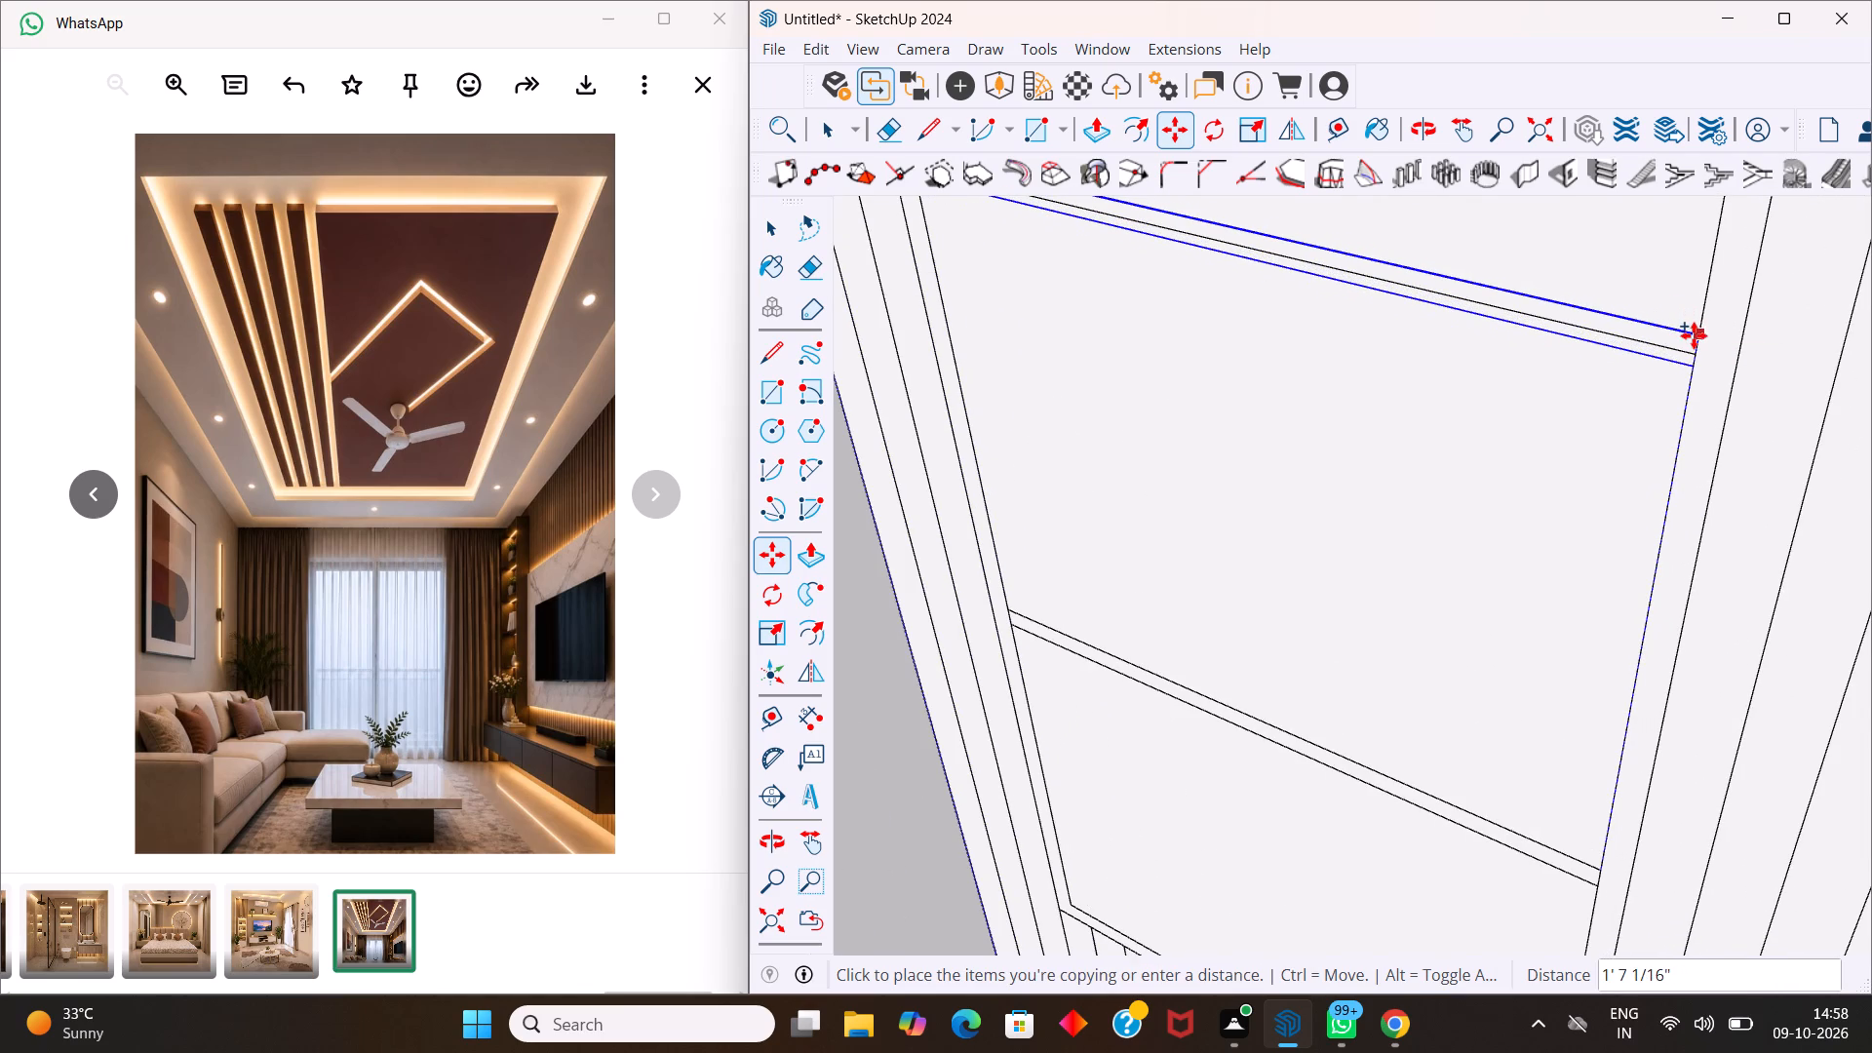
scroll(1694, 335, "up", 4)
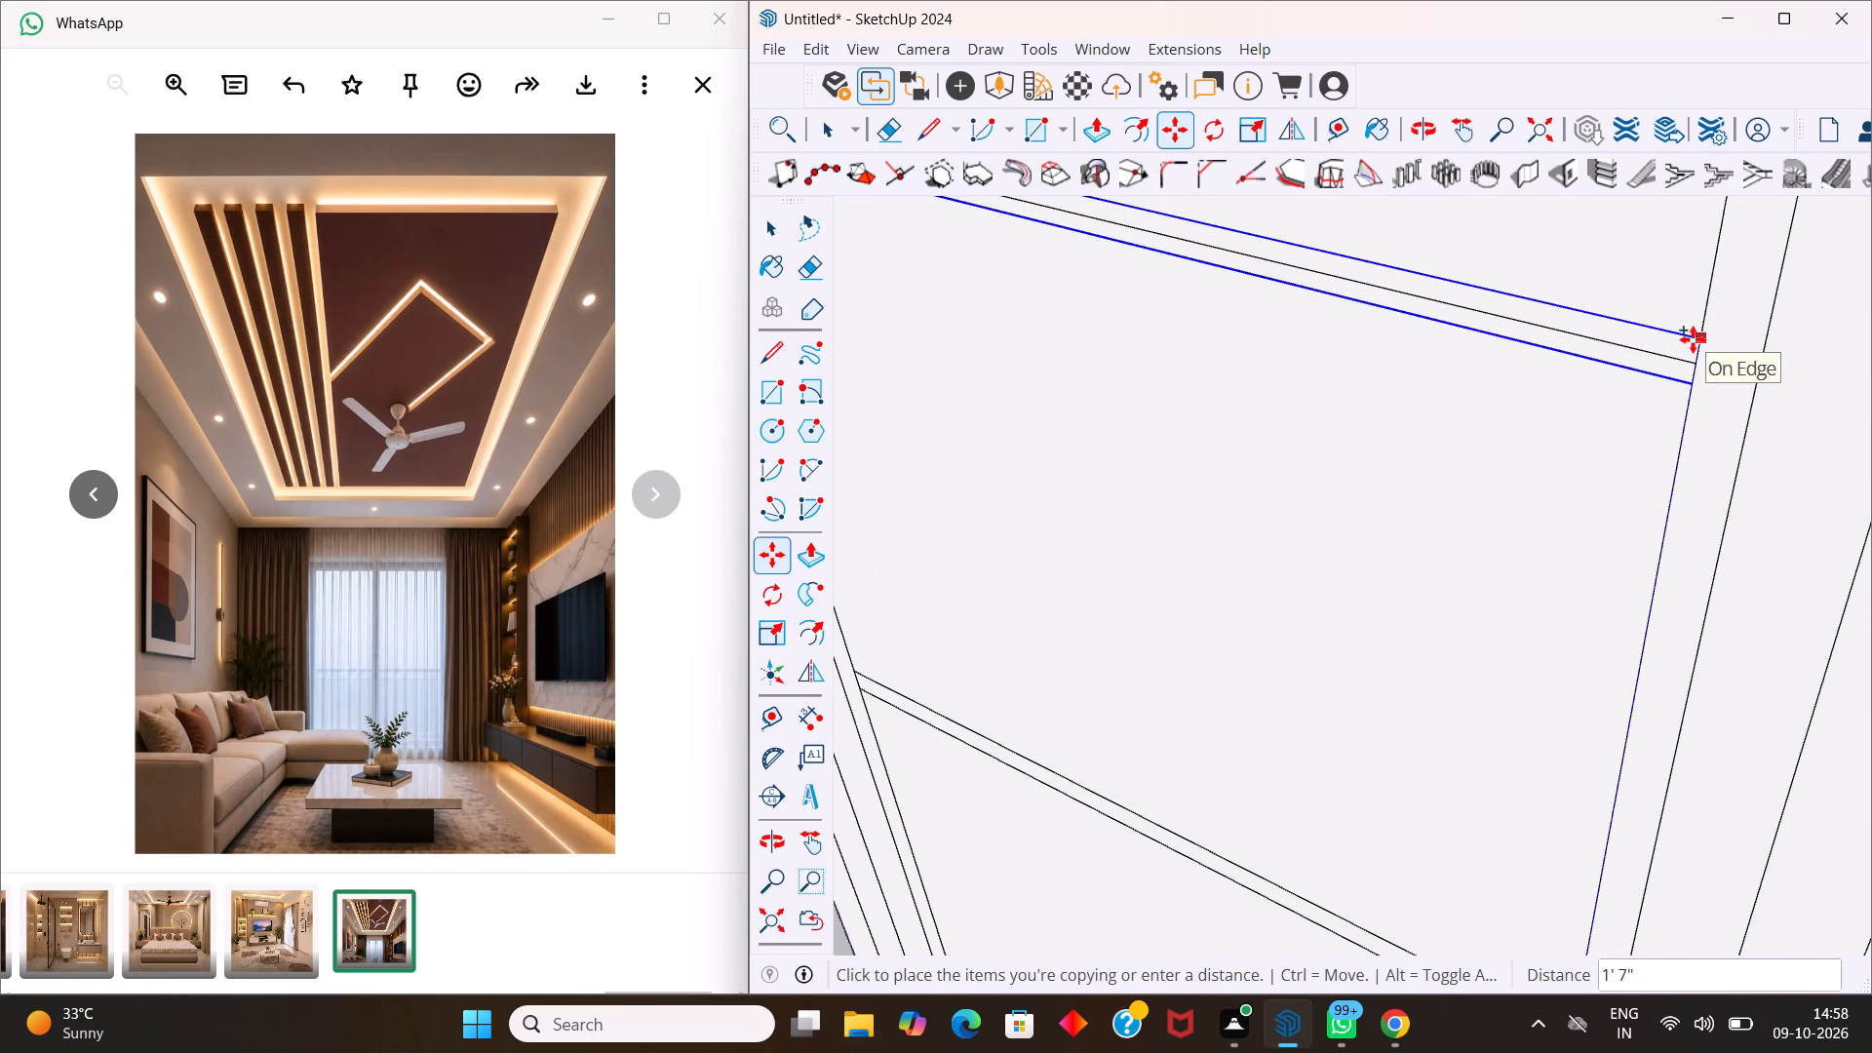
left_click(1693, 336)
Copy the pair of shelf edge lines from the middle divider up to straddle the uppermost dividing line.
left_click(1693, 334)
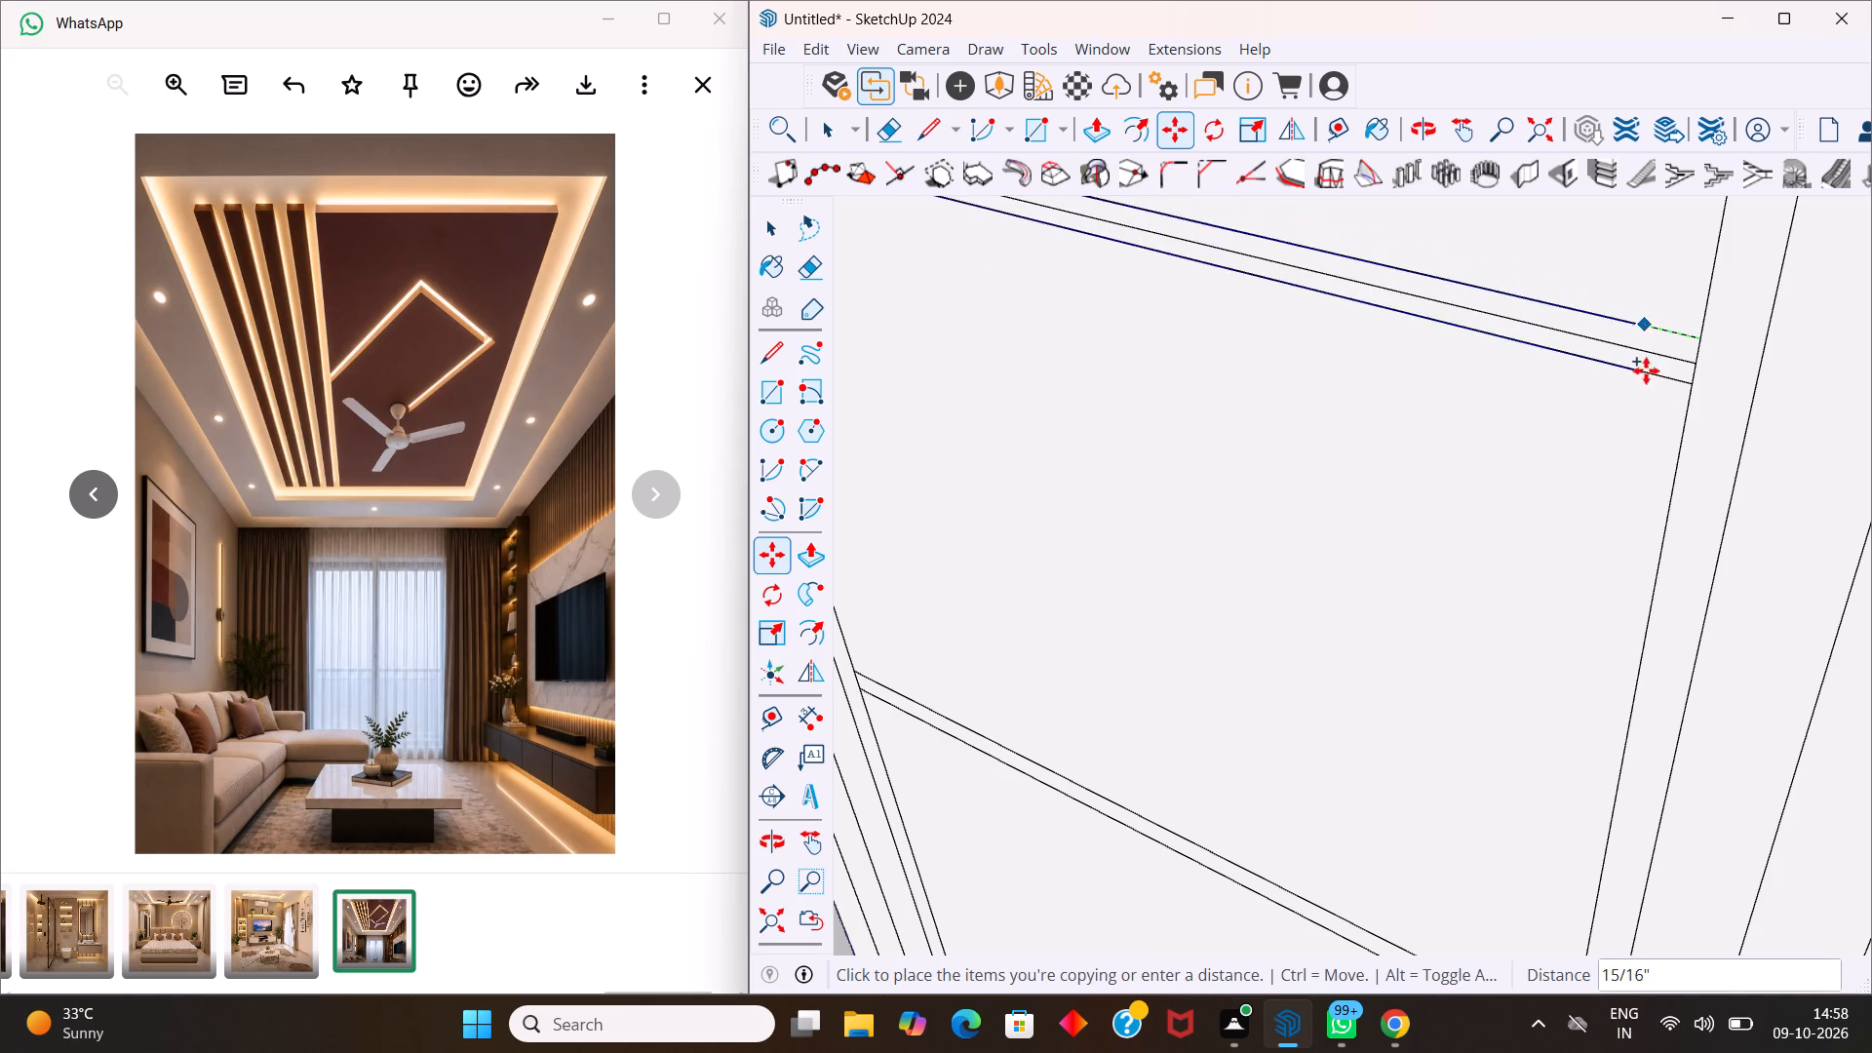
scroll(1674, 419, "down", 14)
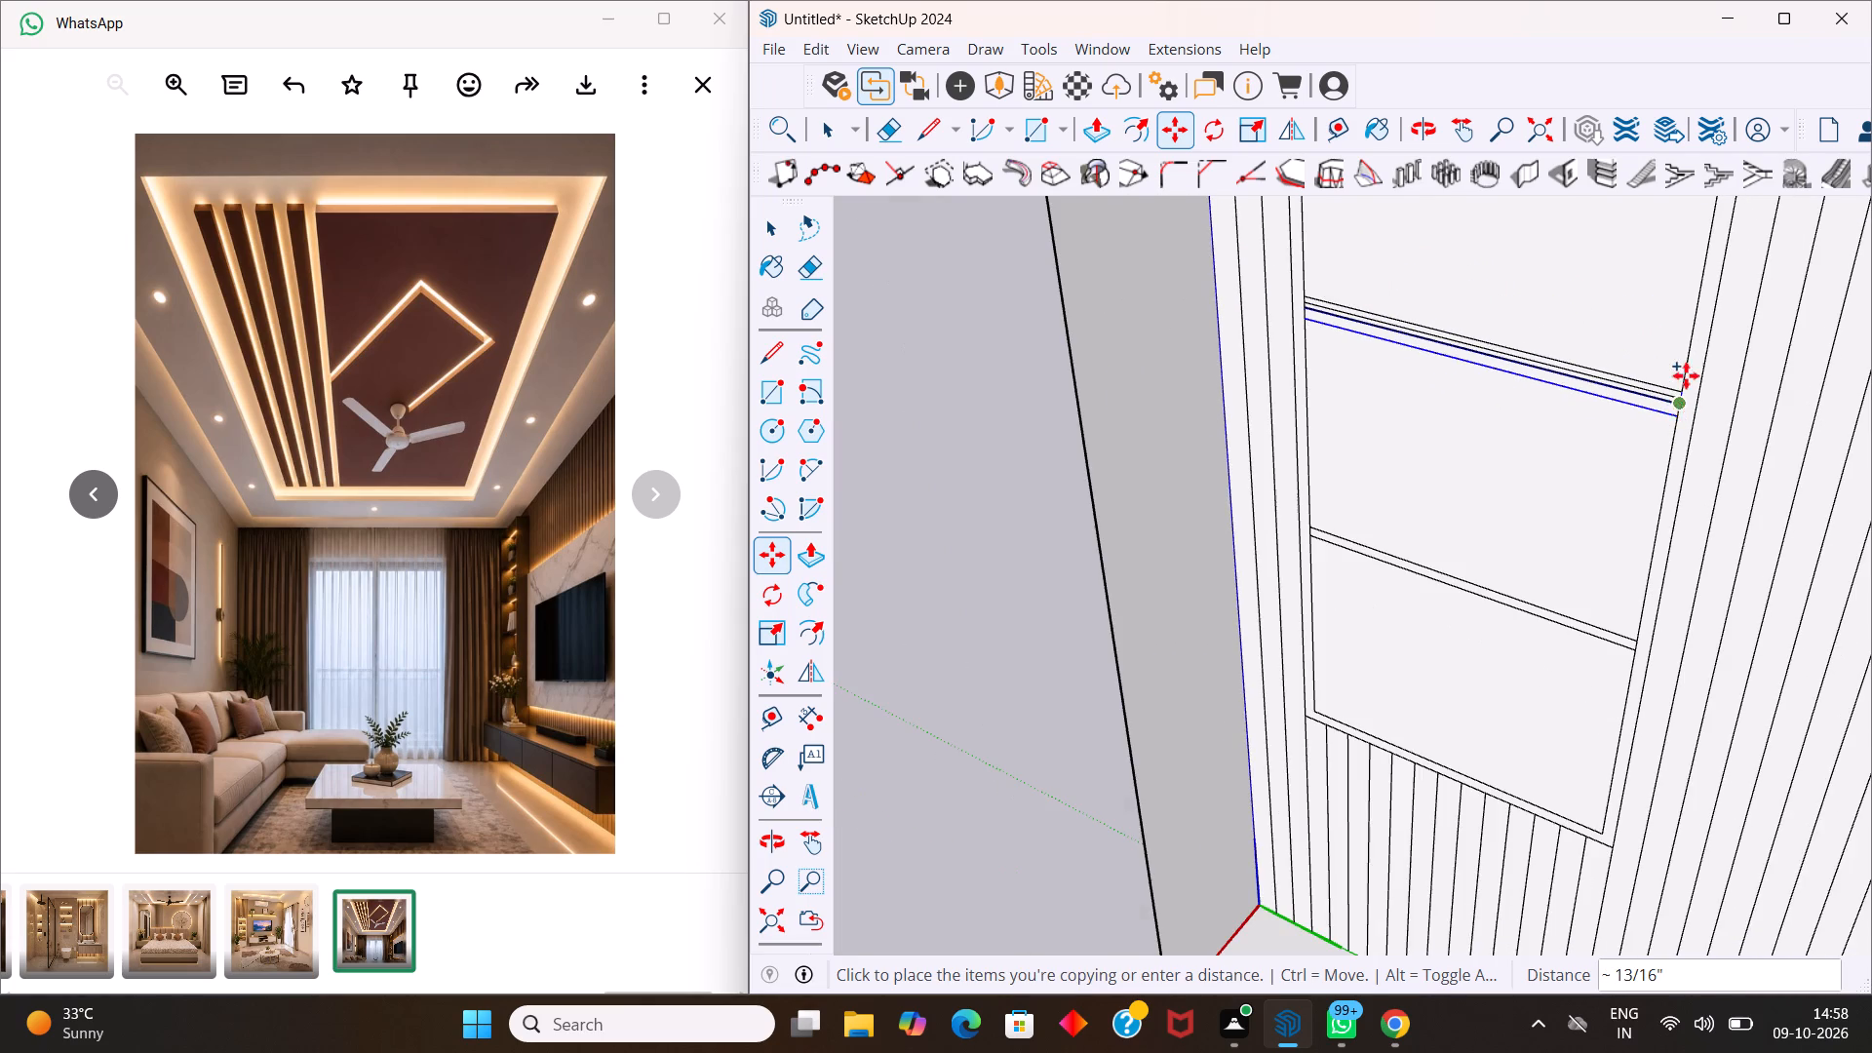
scroll(1686, 367, "down", 3)
scroll(1686, 367, "up", 1)
scroll(1686, 367, "down", 2)
scroll(1470, 426, "down", 13)
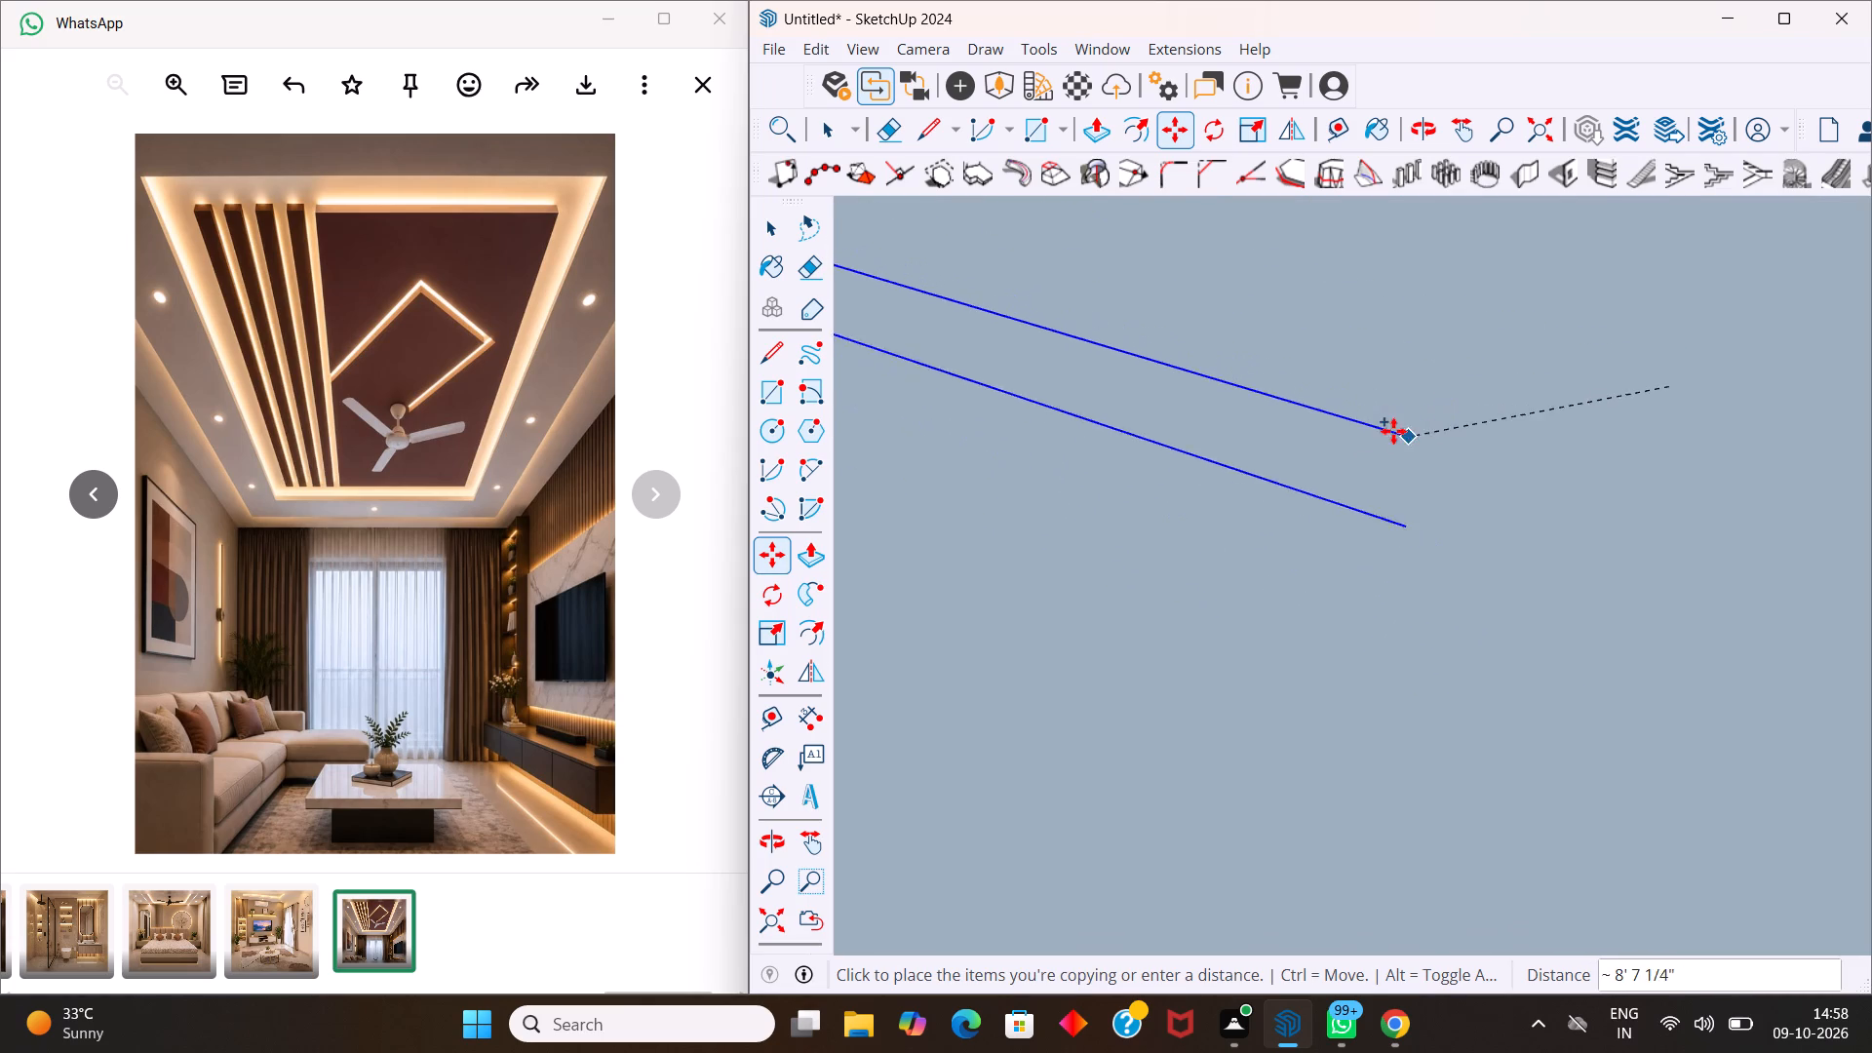
scroll(1393, 431, "down", 20)
scroll(1393, 431, "down", 9)
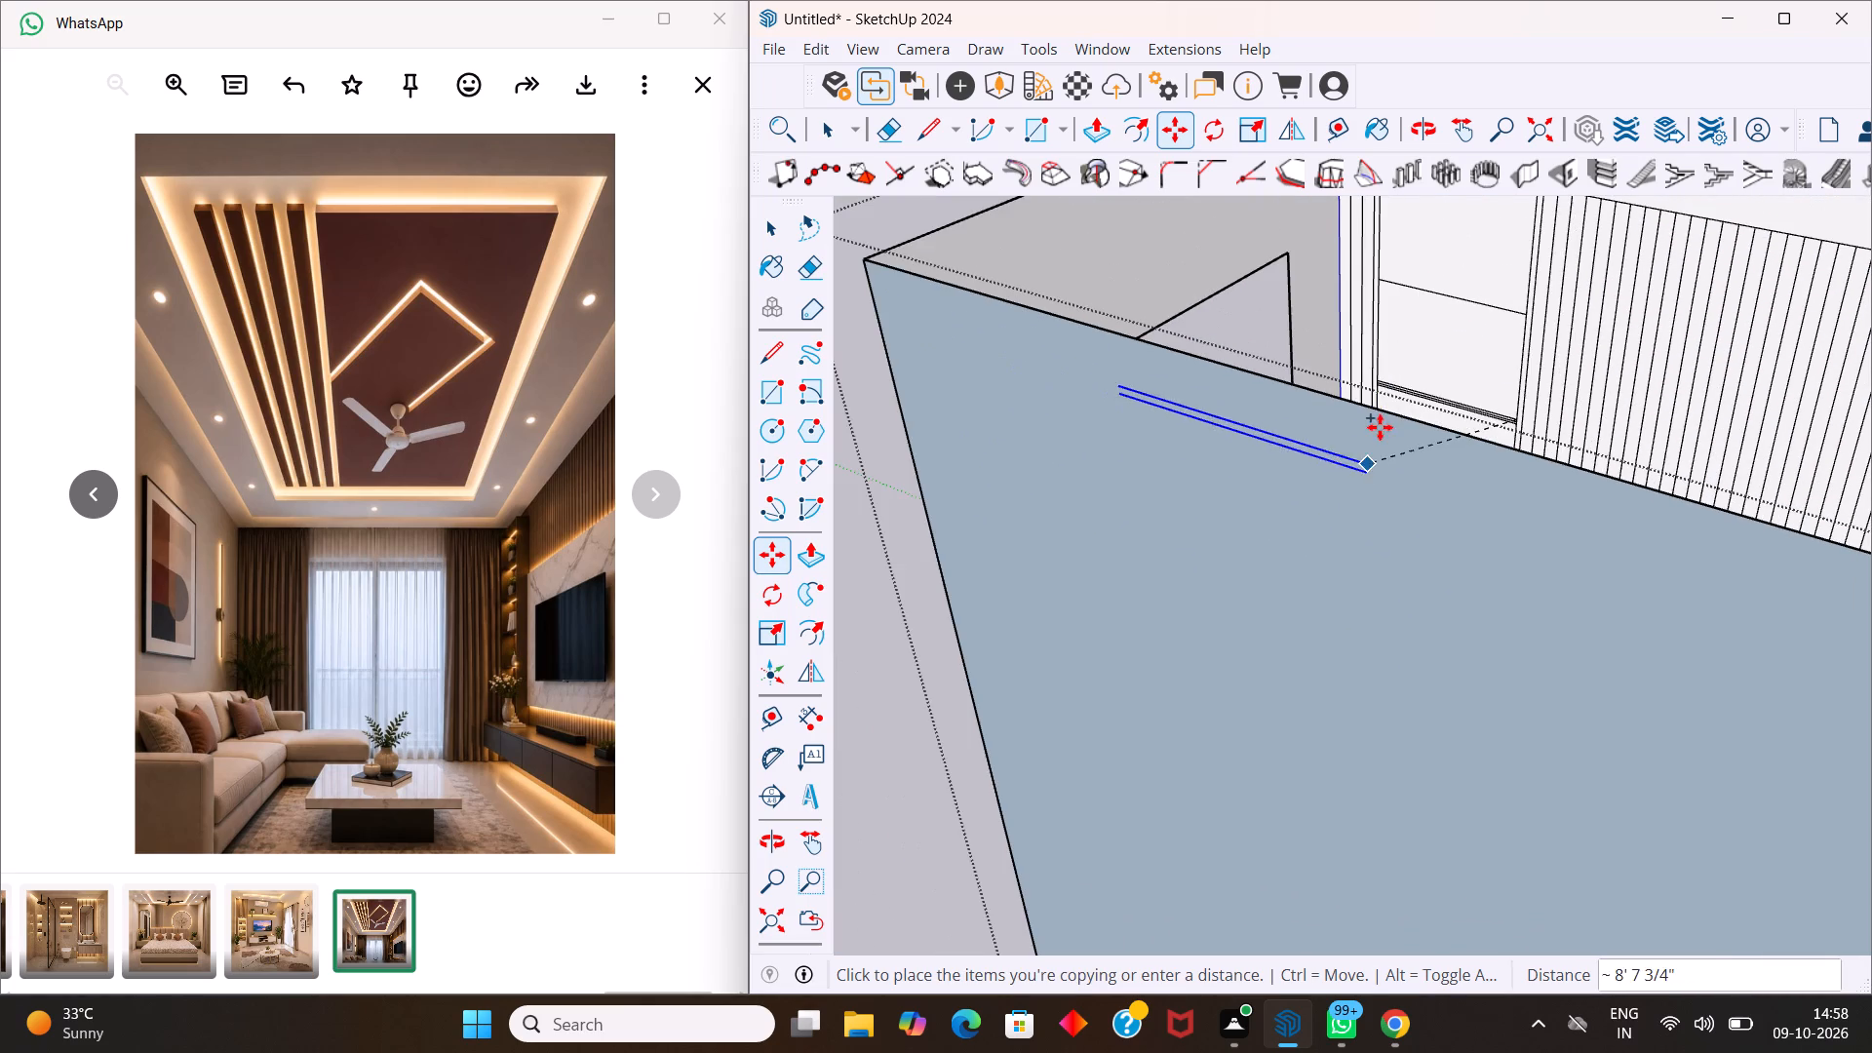
scroll(1474, 251, "up", 18)
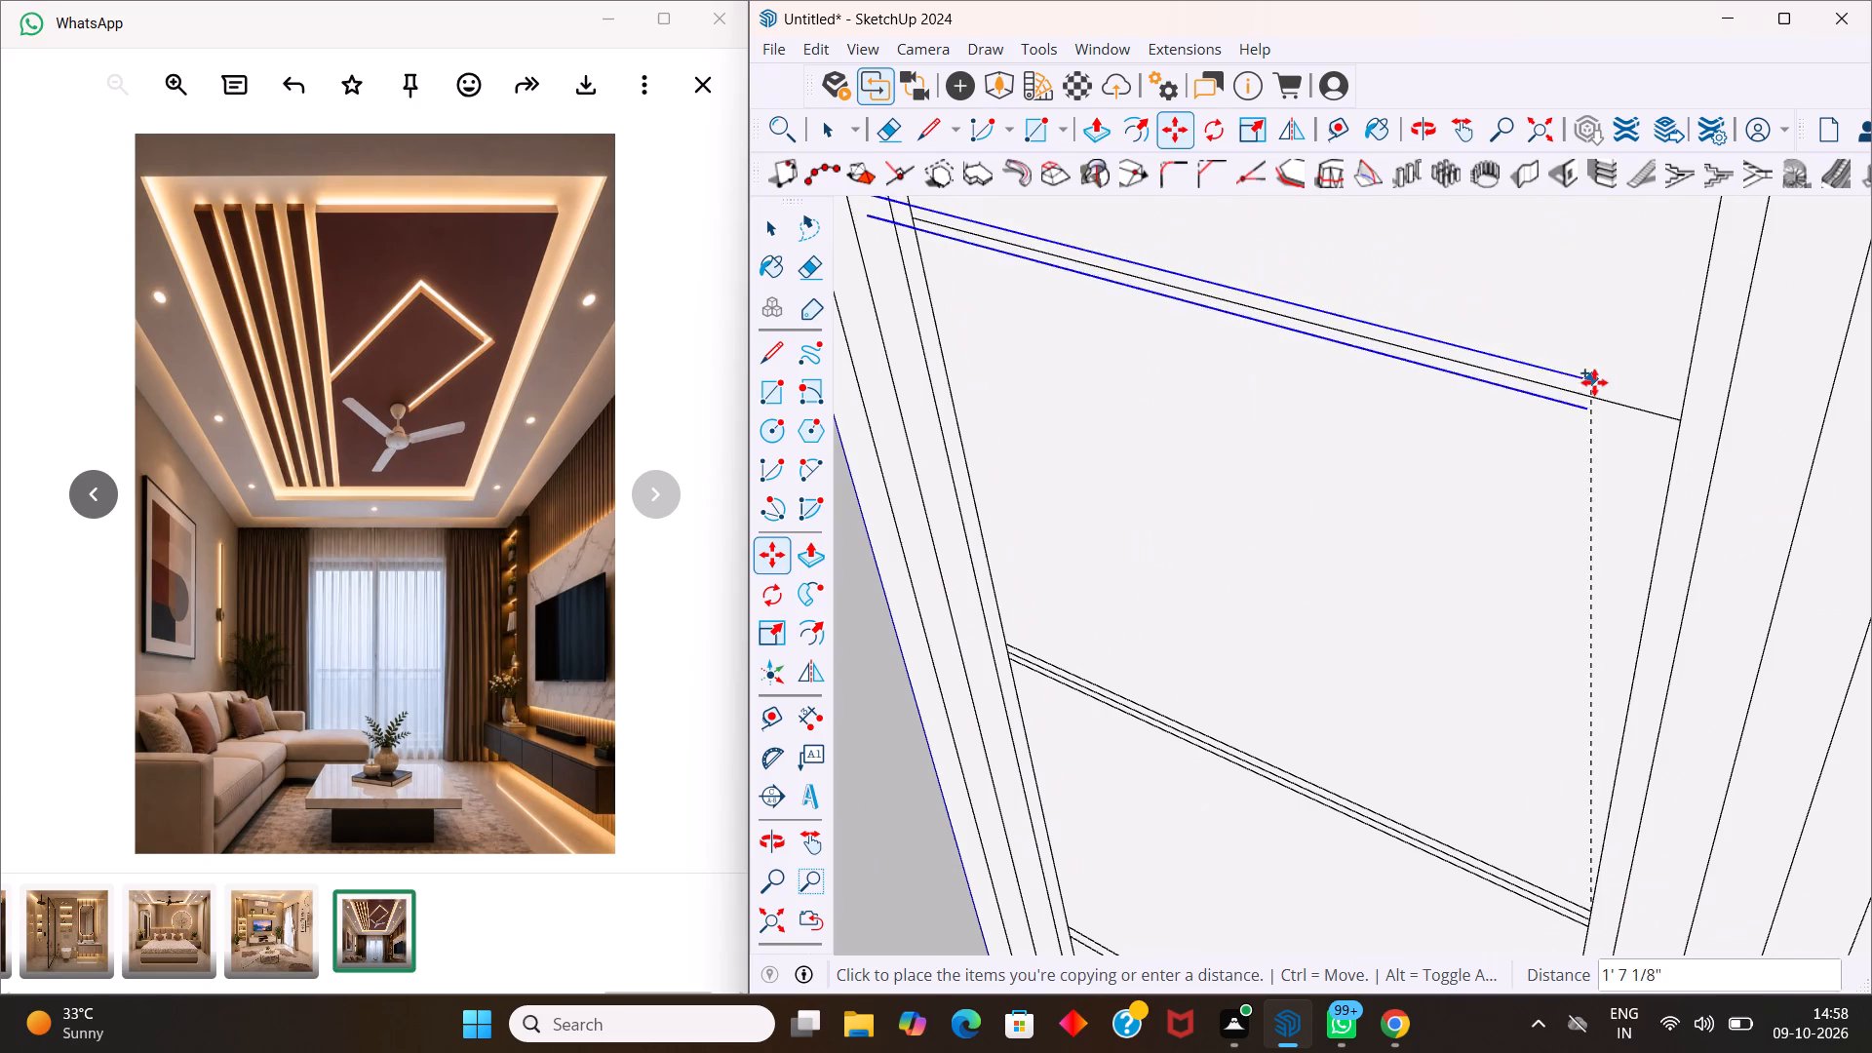
scroll(1673, 401, "up", 9)
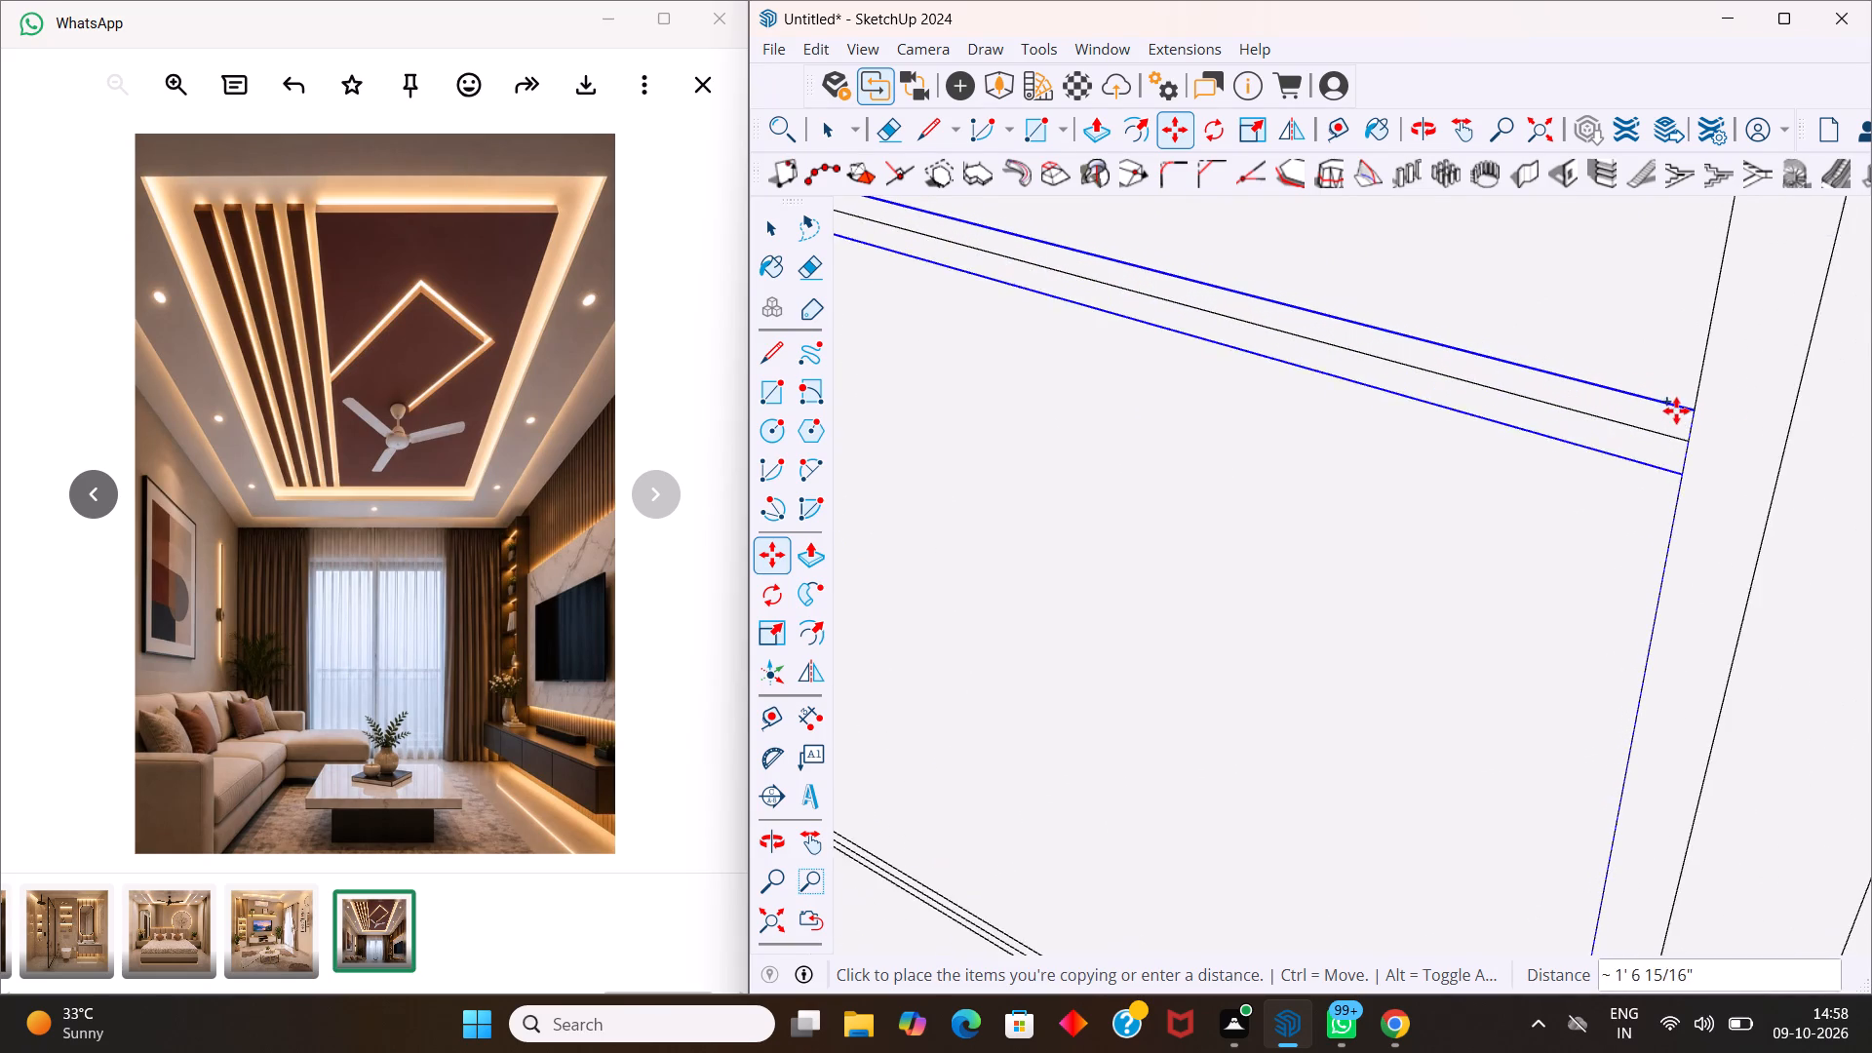
scroll(1676, 410, "up", 11)
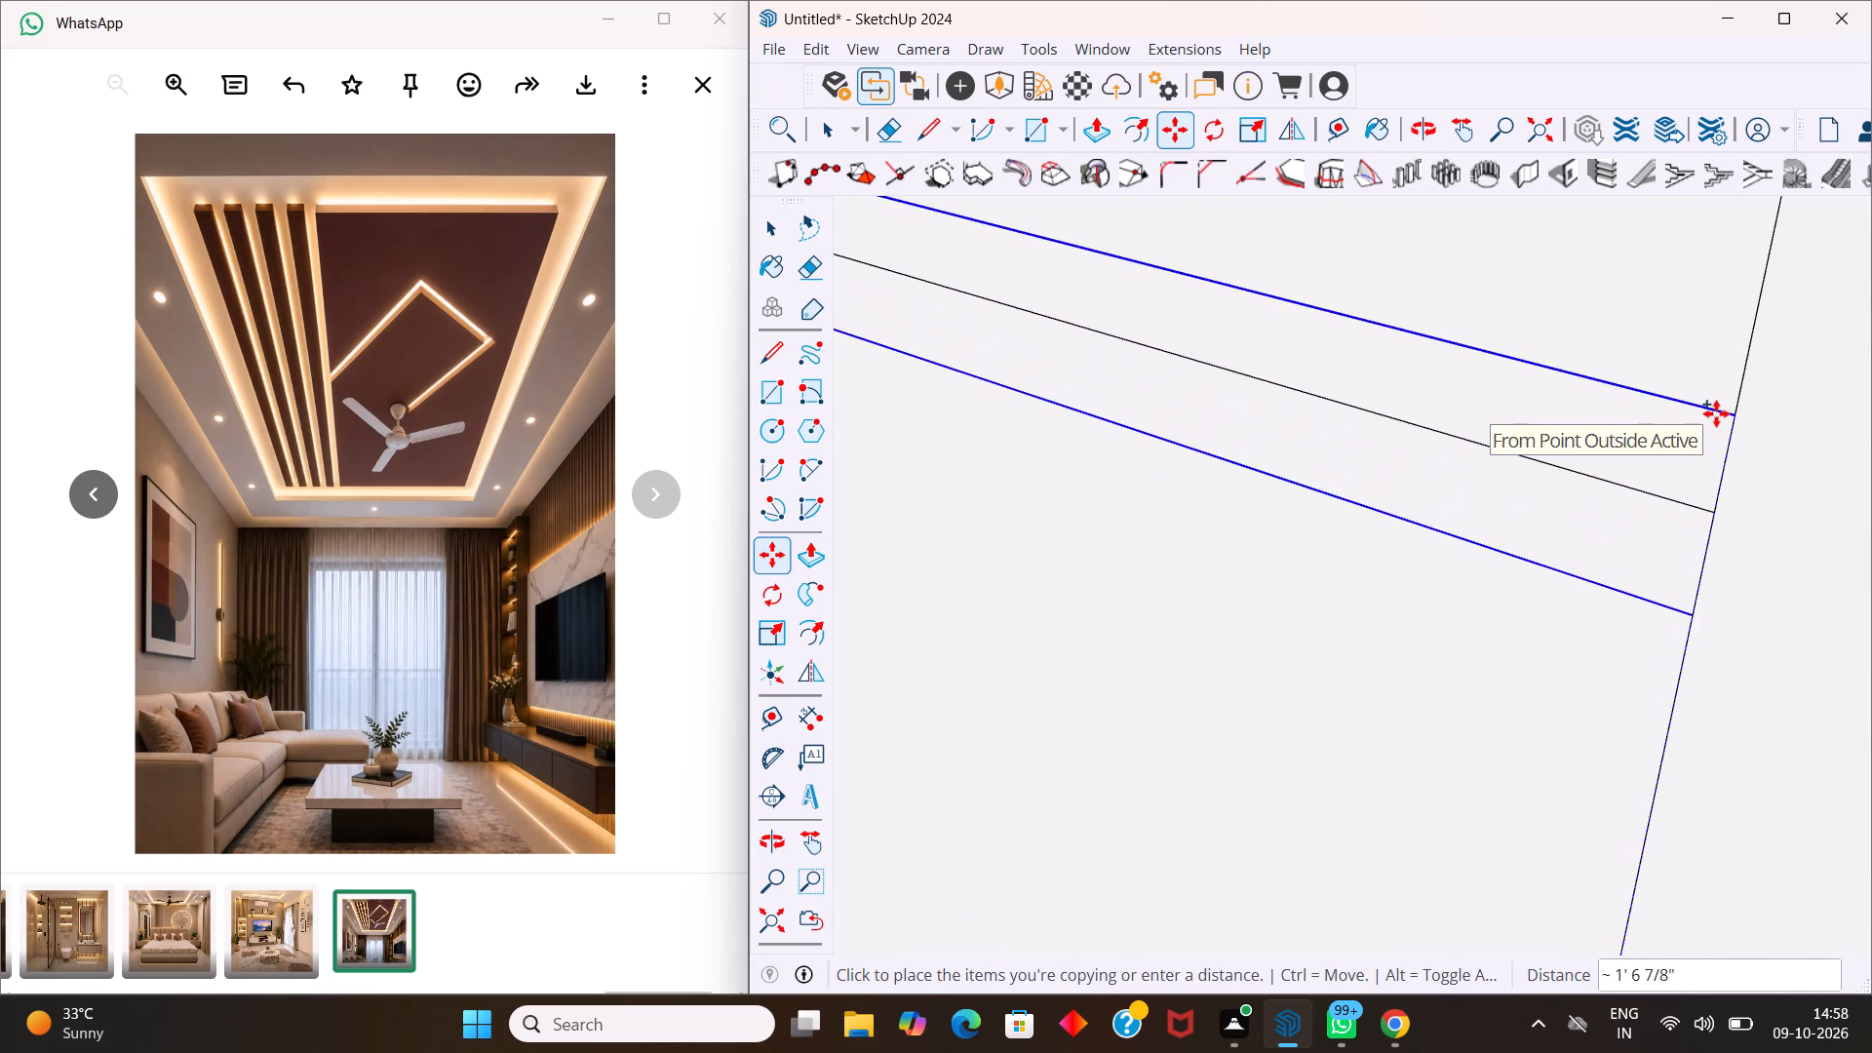
left_click(1716, 415)
Copy the pair of shelf edge lines from the uppermost divider up 1' 7" to the inner frame's top edge.
left_click(1731, 416)
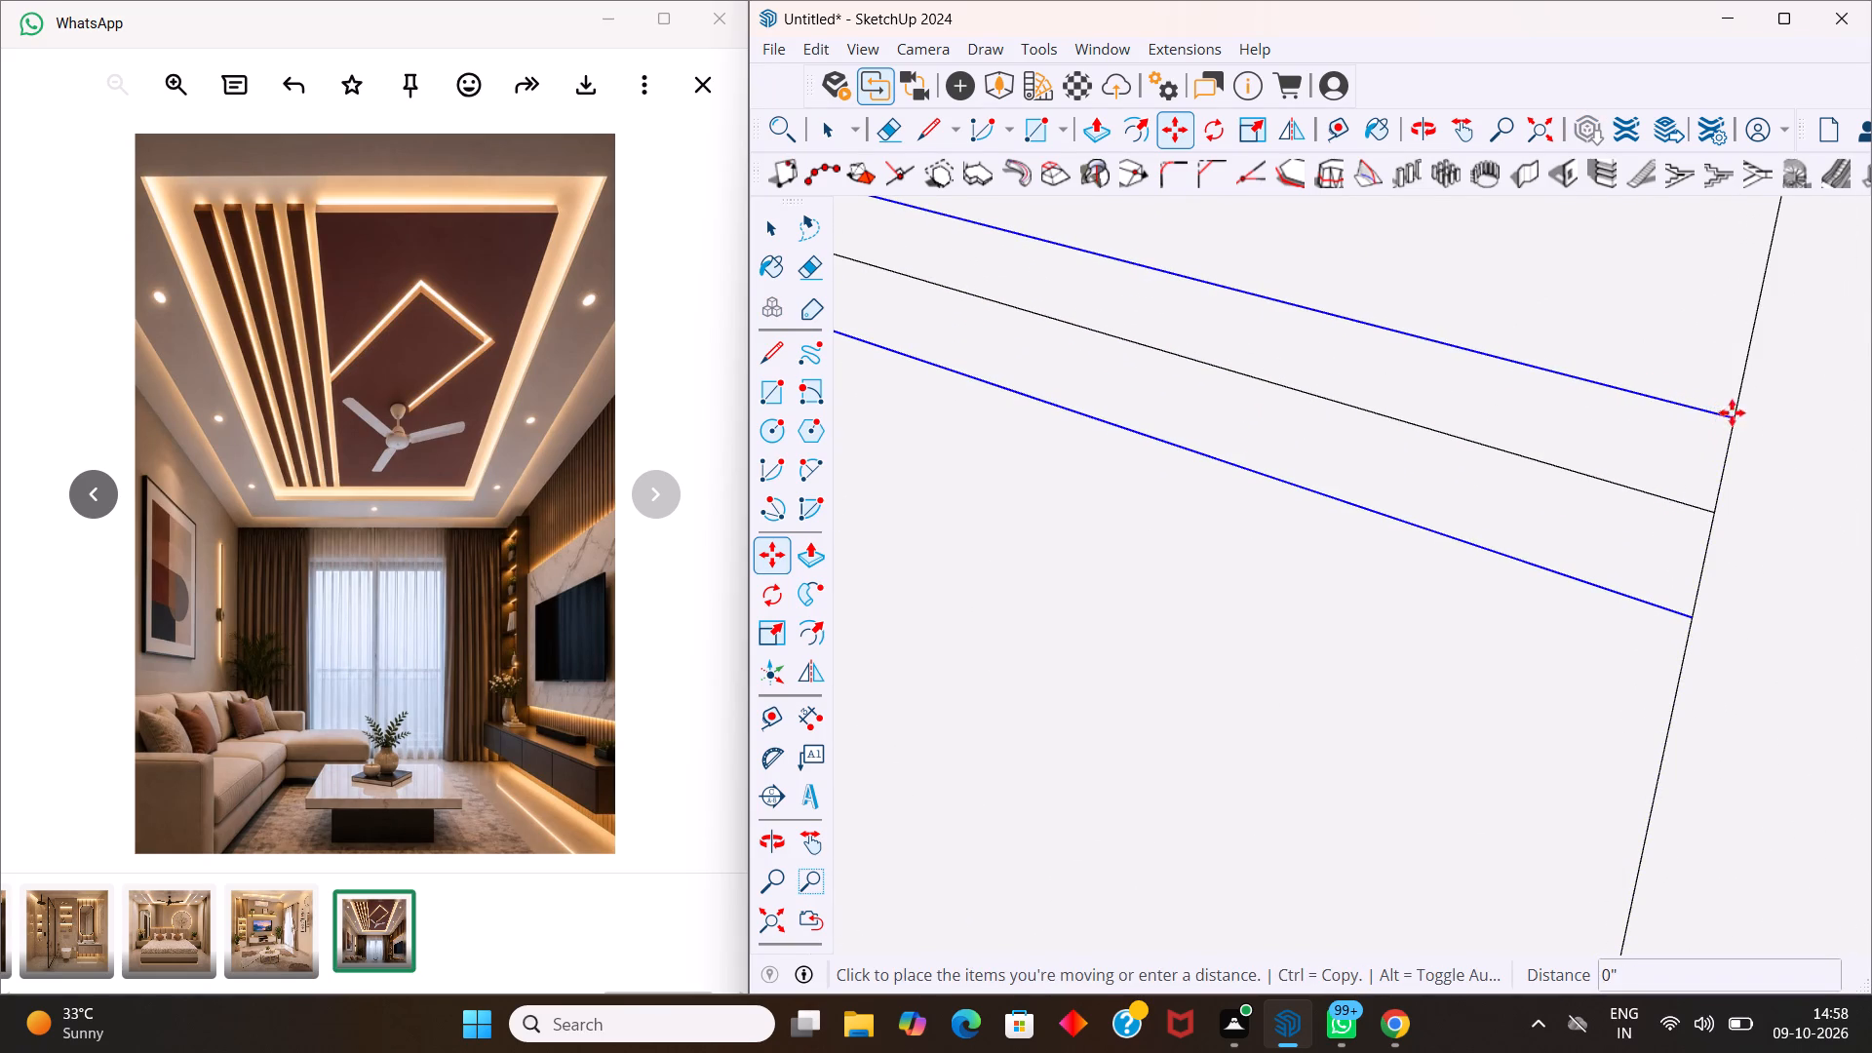
scroll(1712, 362, "down", 9)
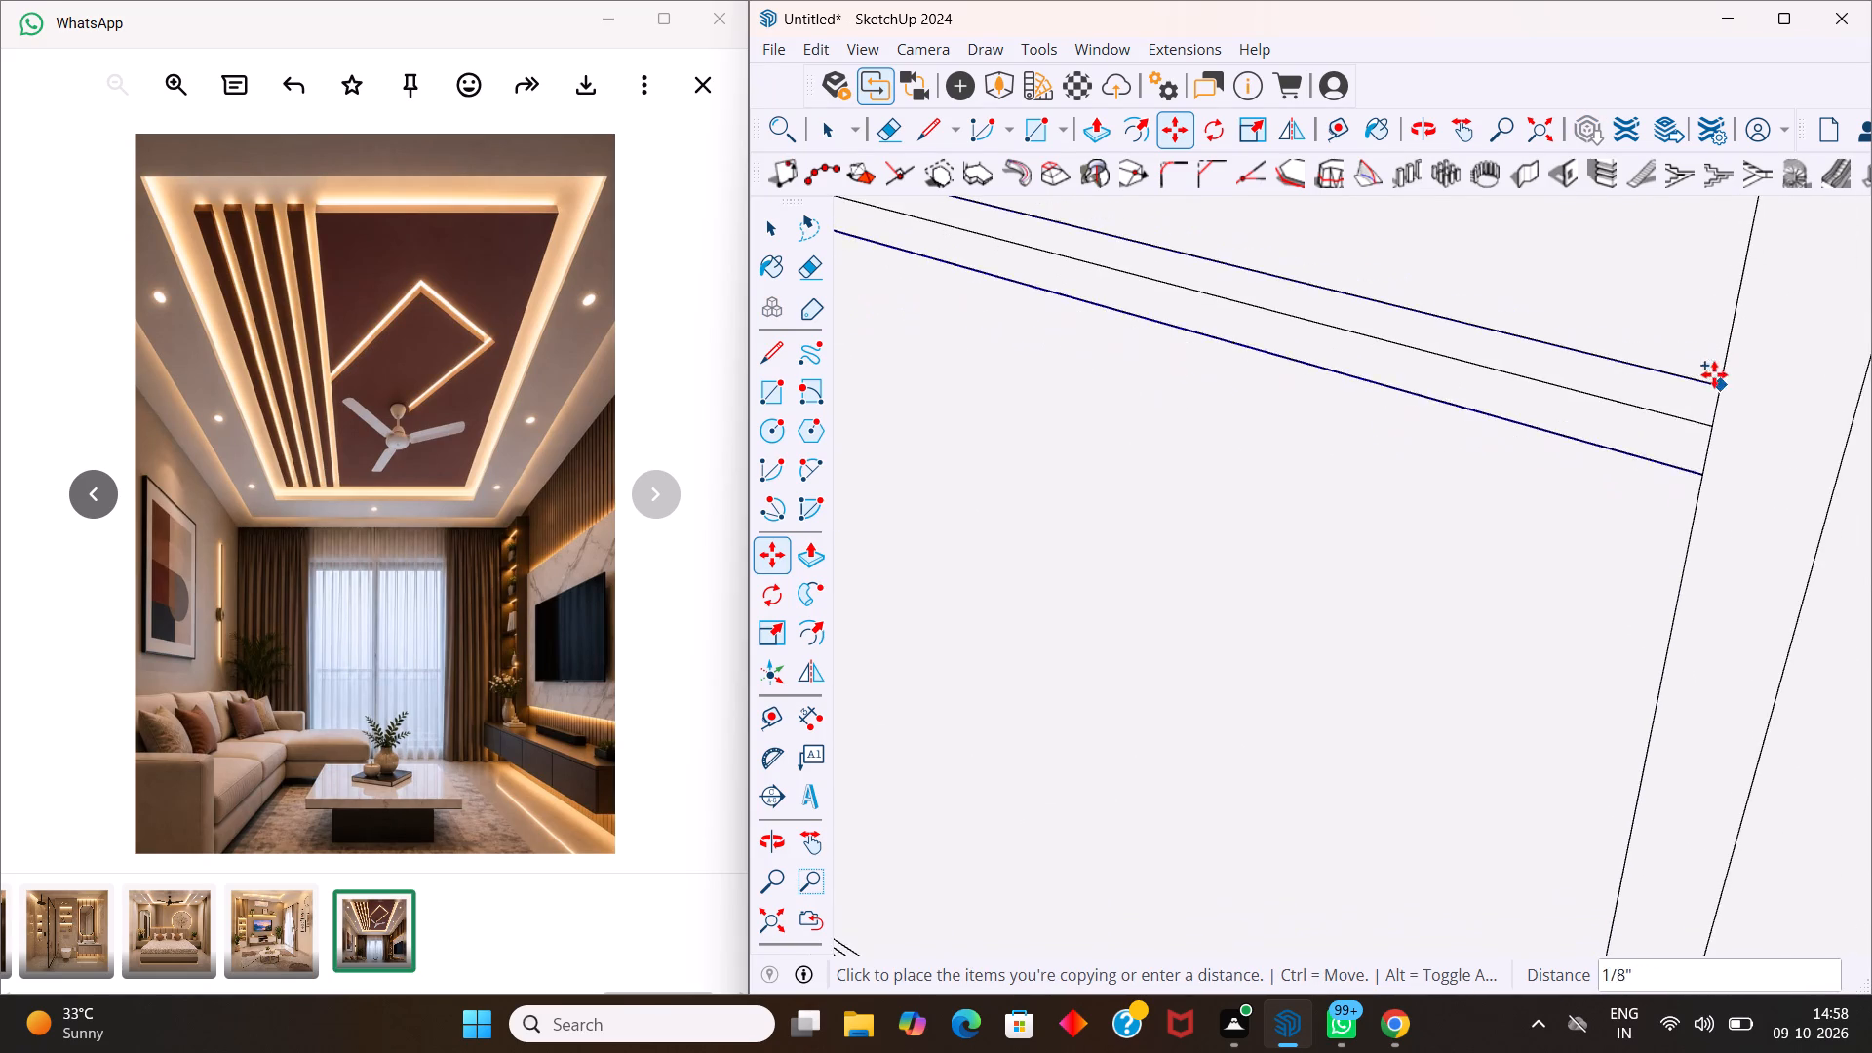
scroll(1714, 374, "down", 5)
scroll(1643, 439, "down", 20)
scroll(1643, 439, "down", 5)
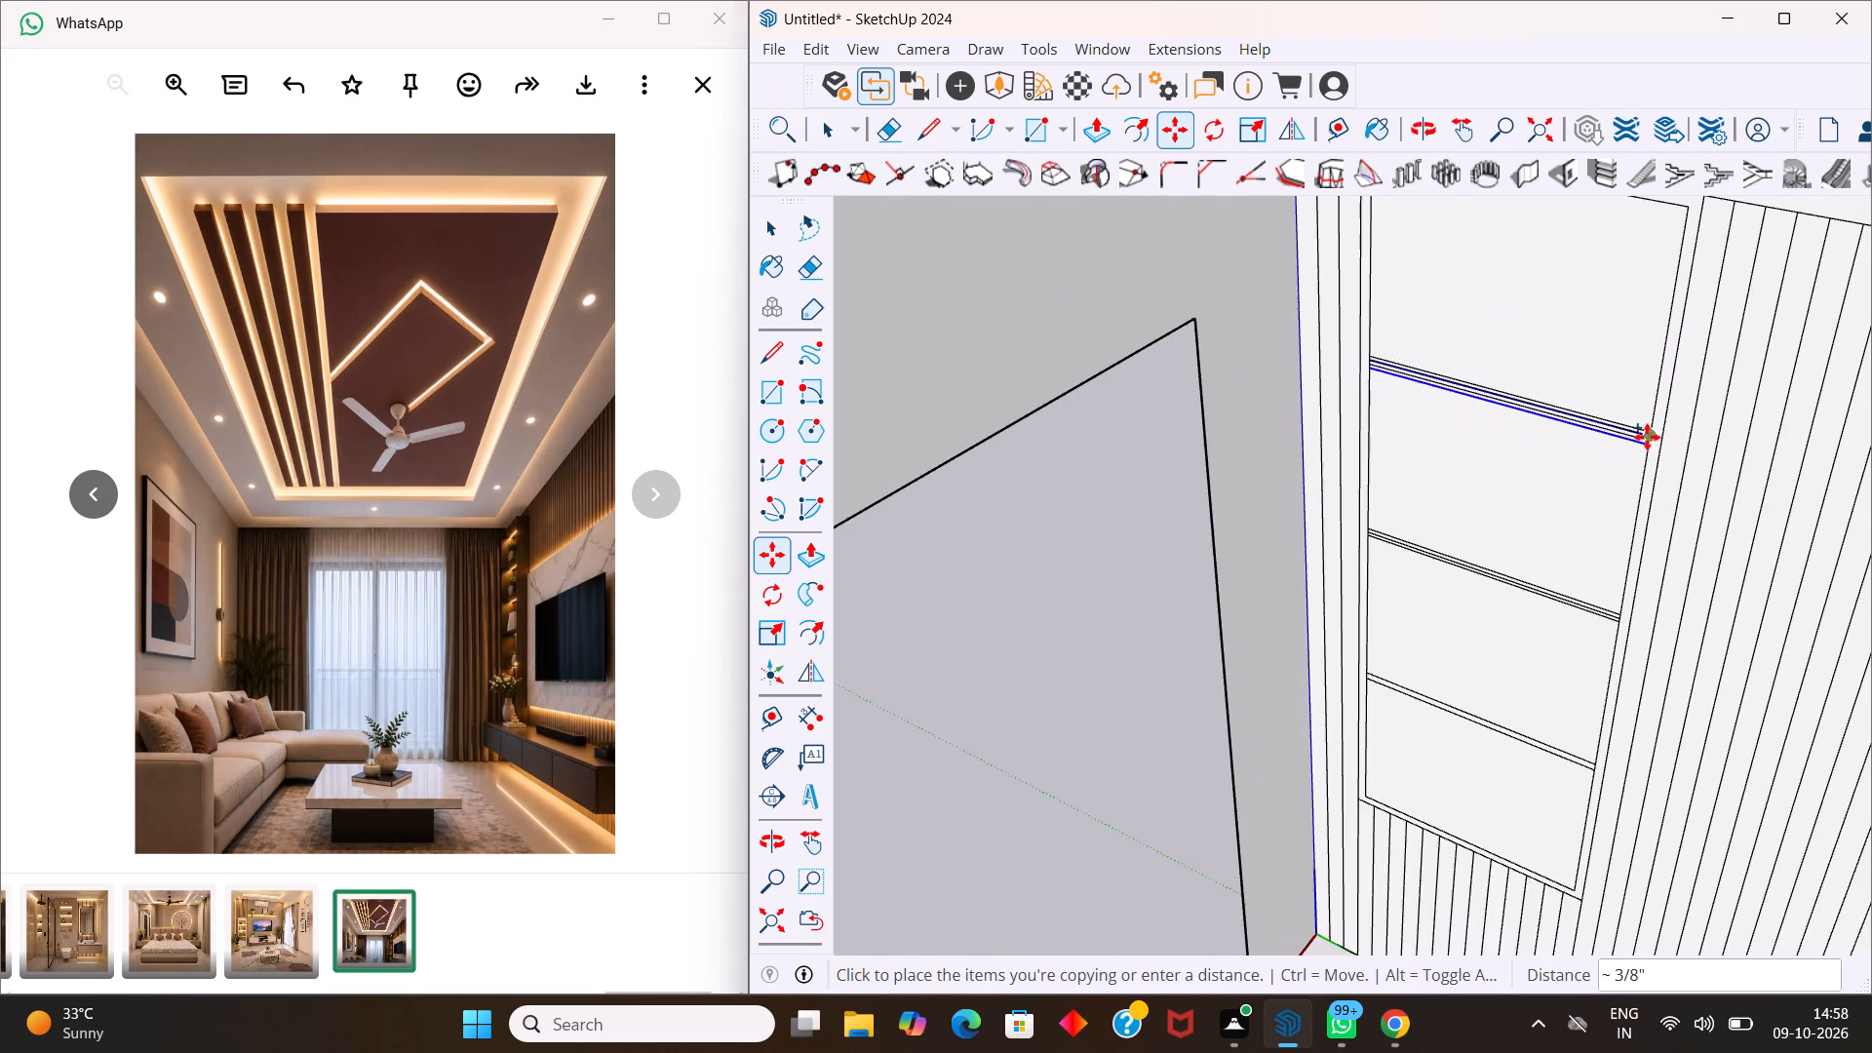
scroll(1647, 437, "down", 2)
scroll(1629, 389, "up", 5)
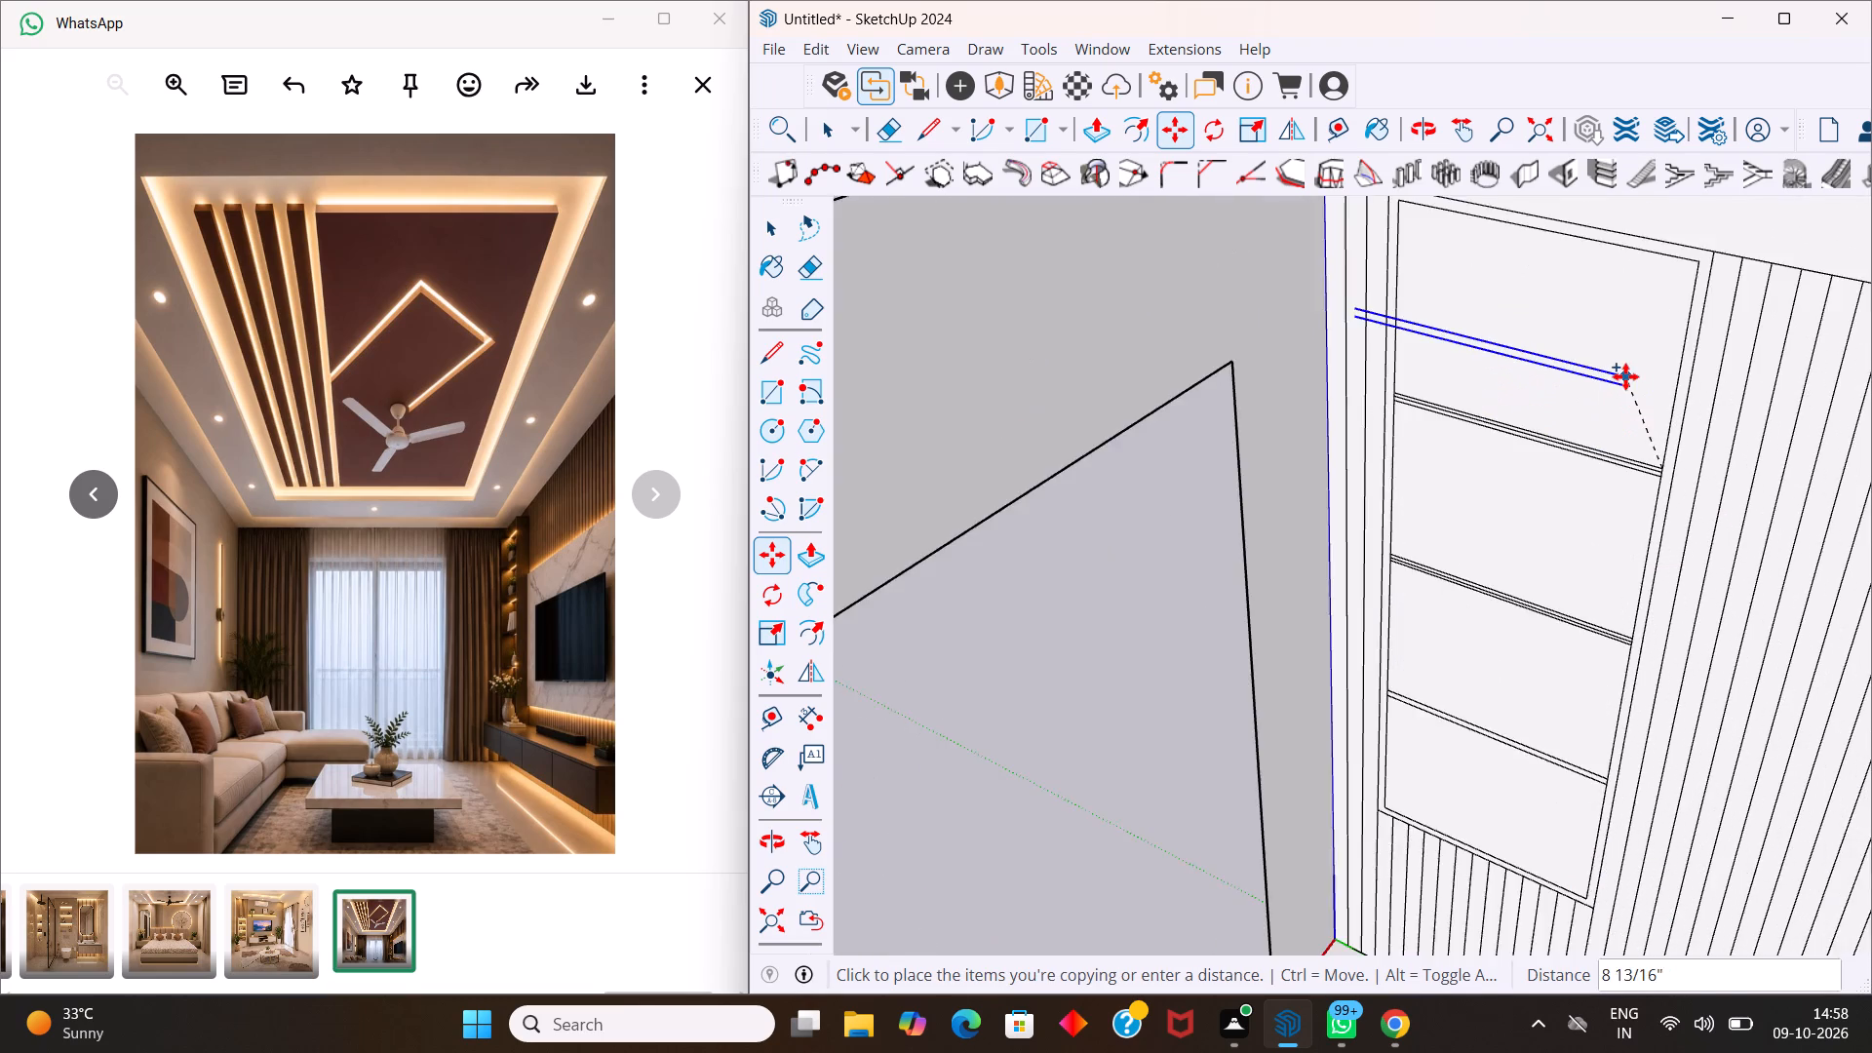
scroll(1625, 376, "up", 4)
scroll(1638, 390, "down", 2)
middle_click_drag(1678, 407, 1678, 514)
scroll(1647, 453, "down", 5)
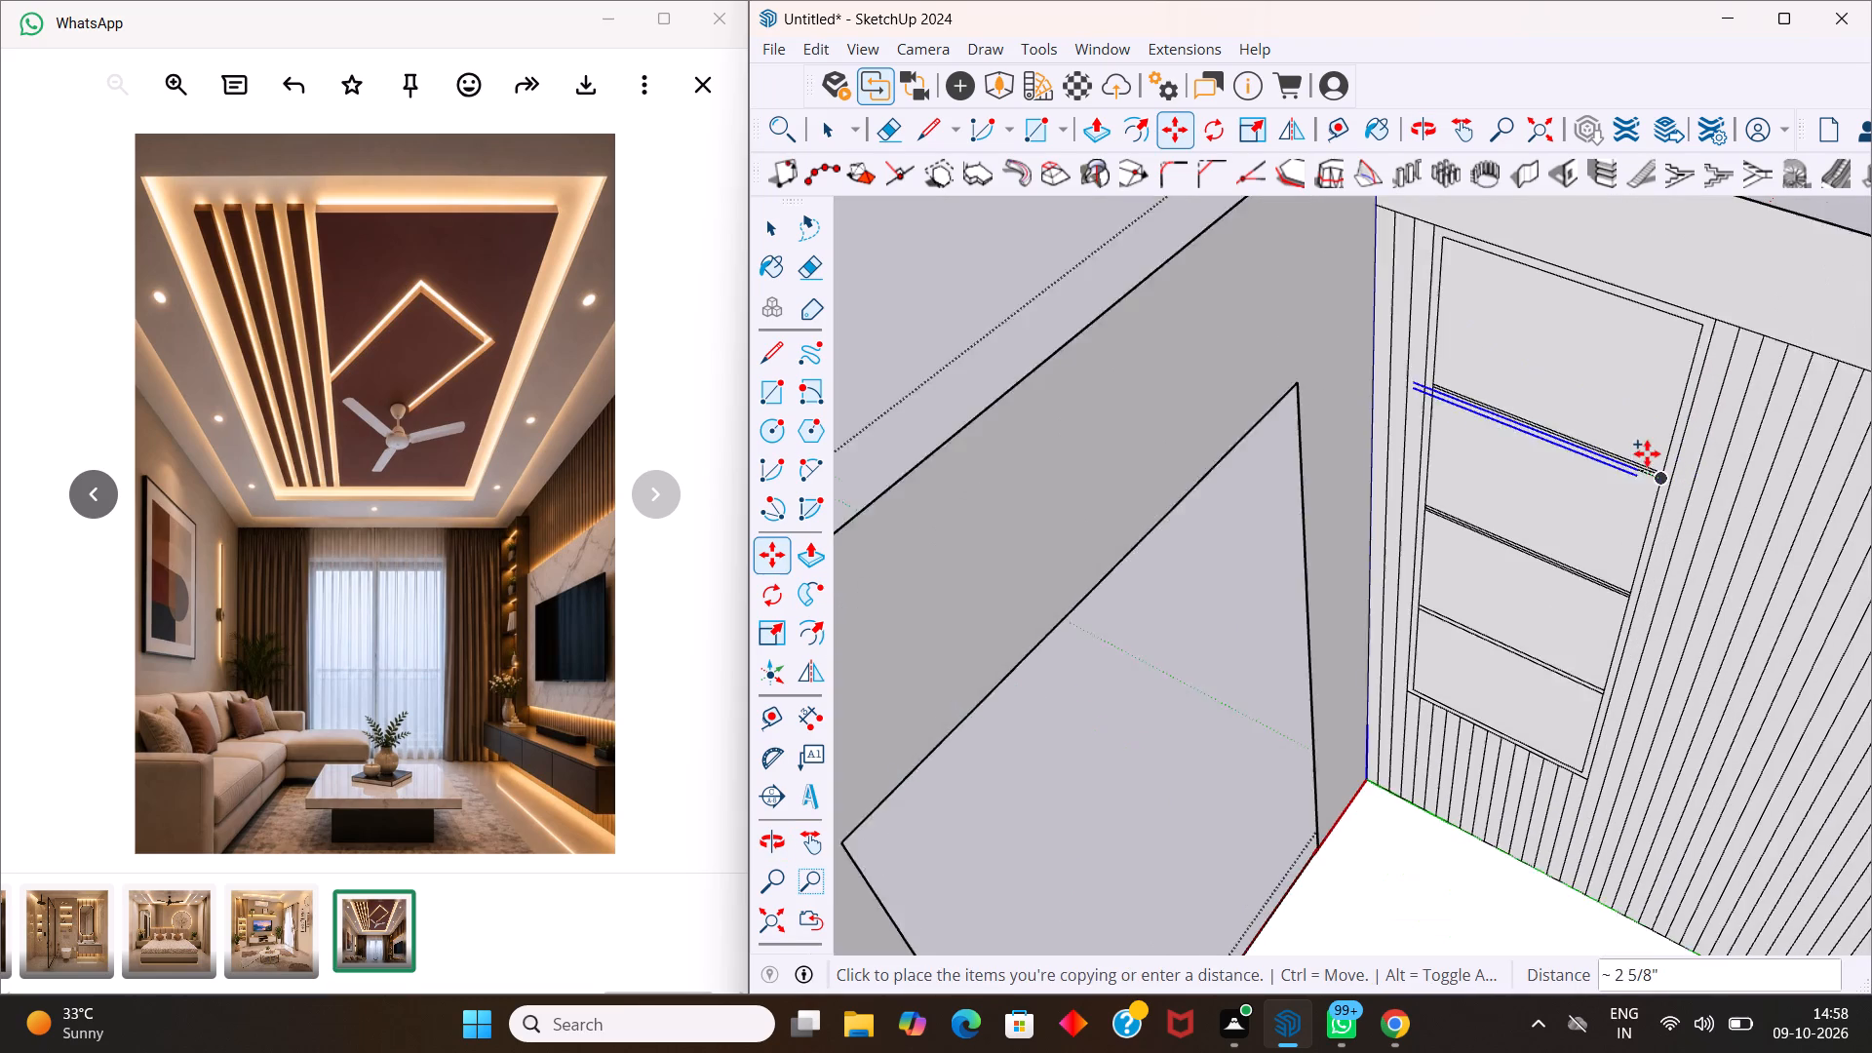
scroll(1676, 347, "up", 9)
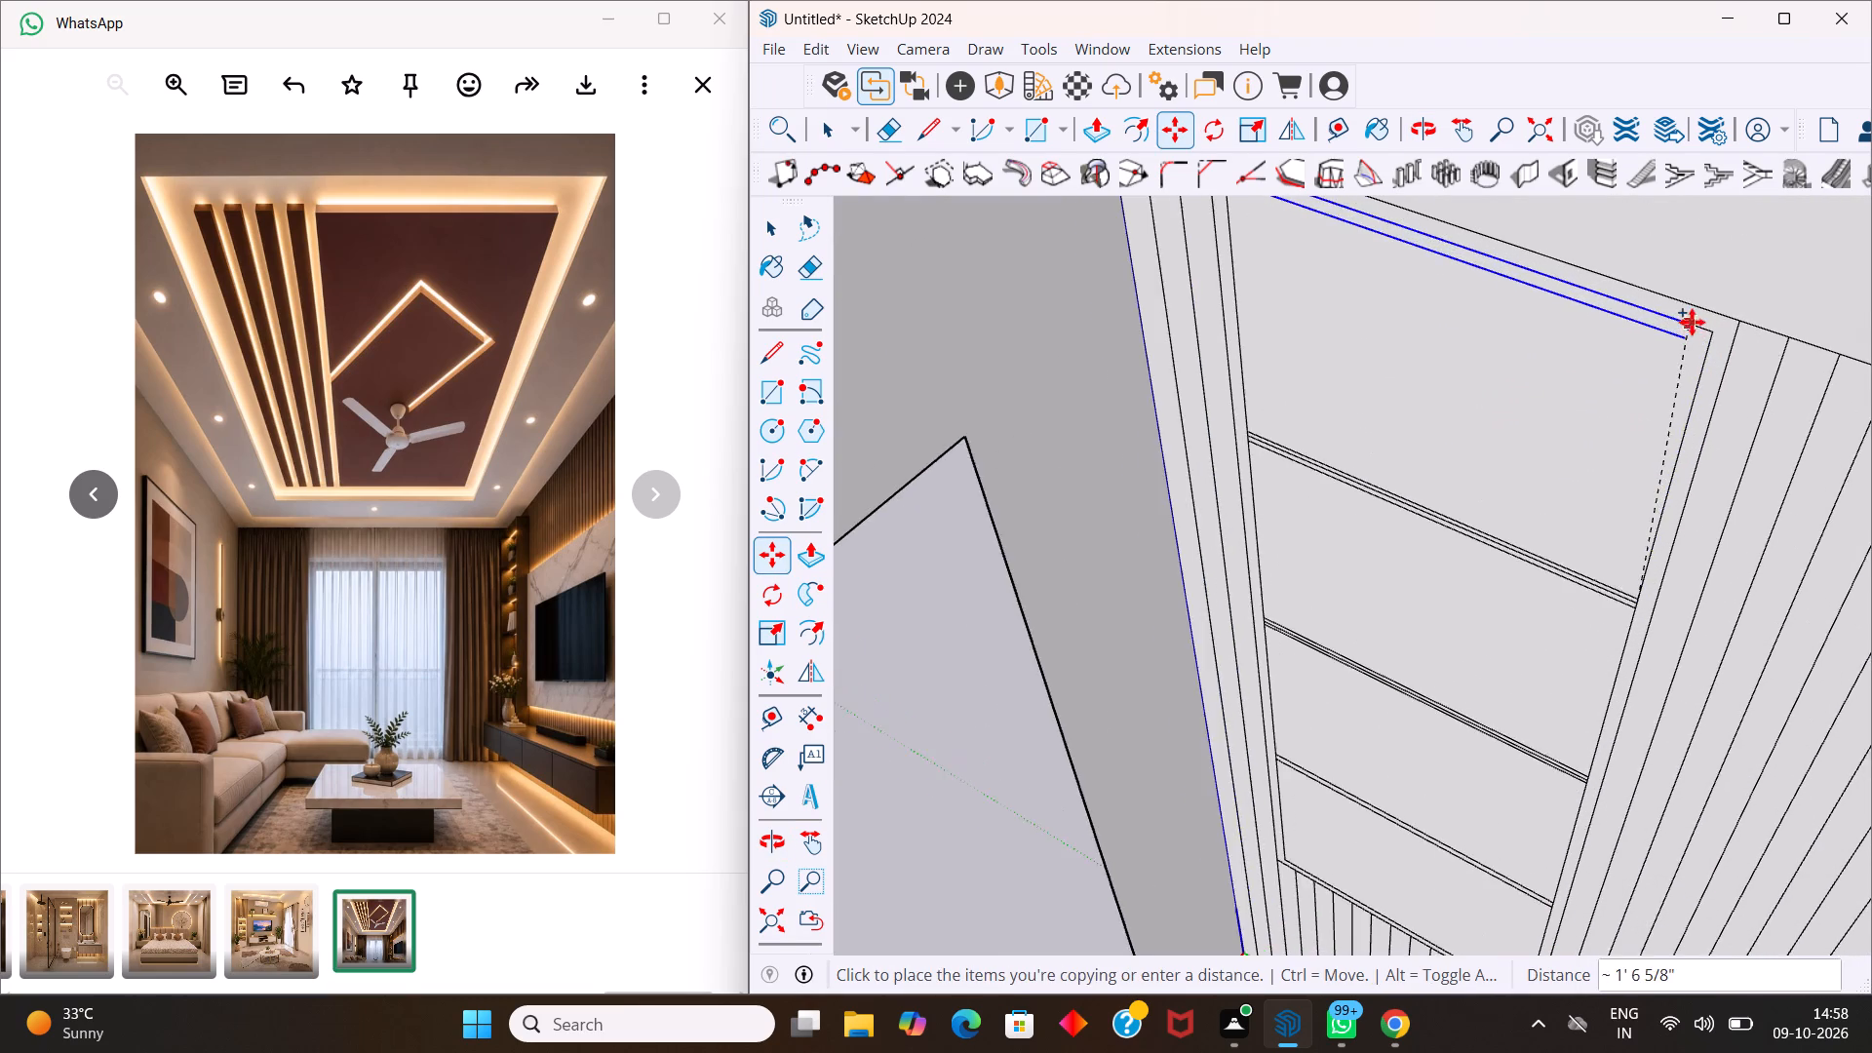
scroll(1692, 322, "up", 12)
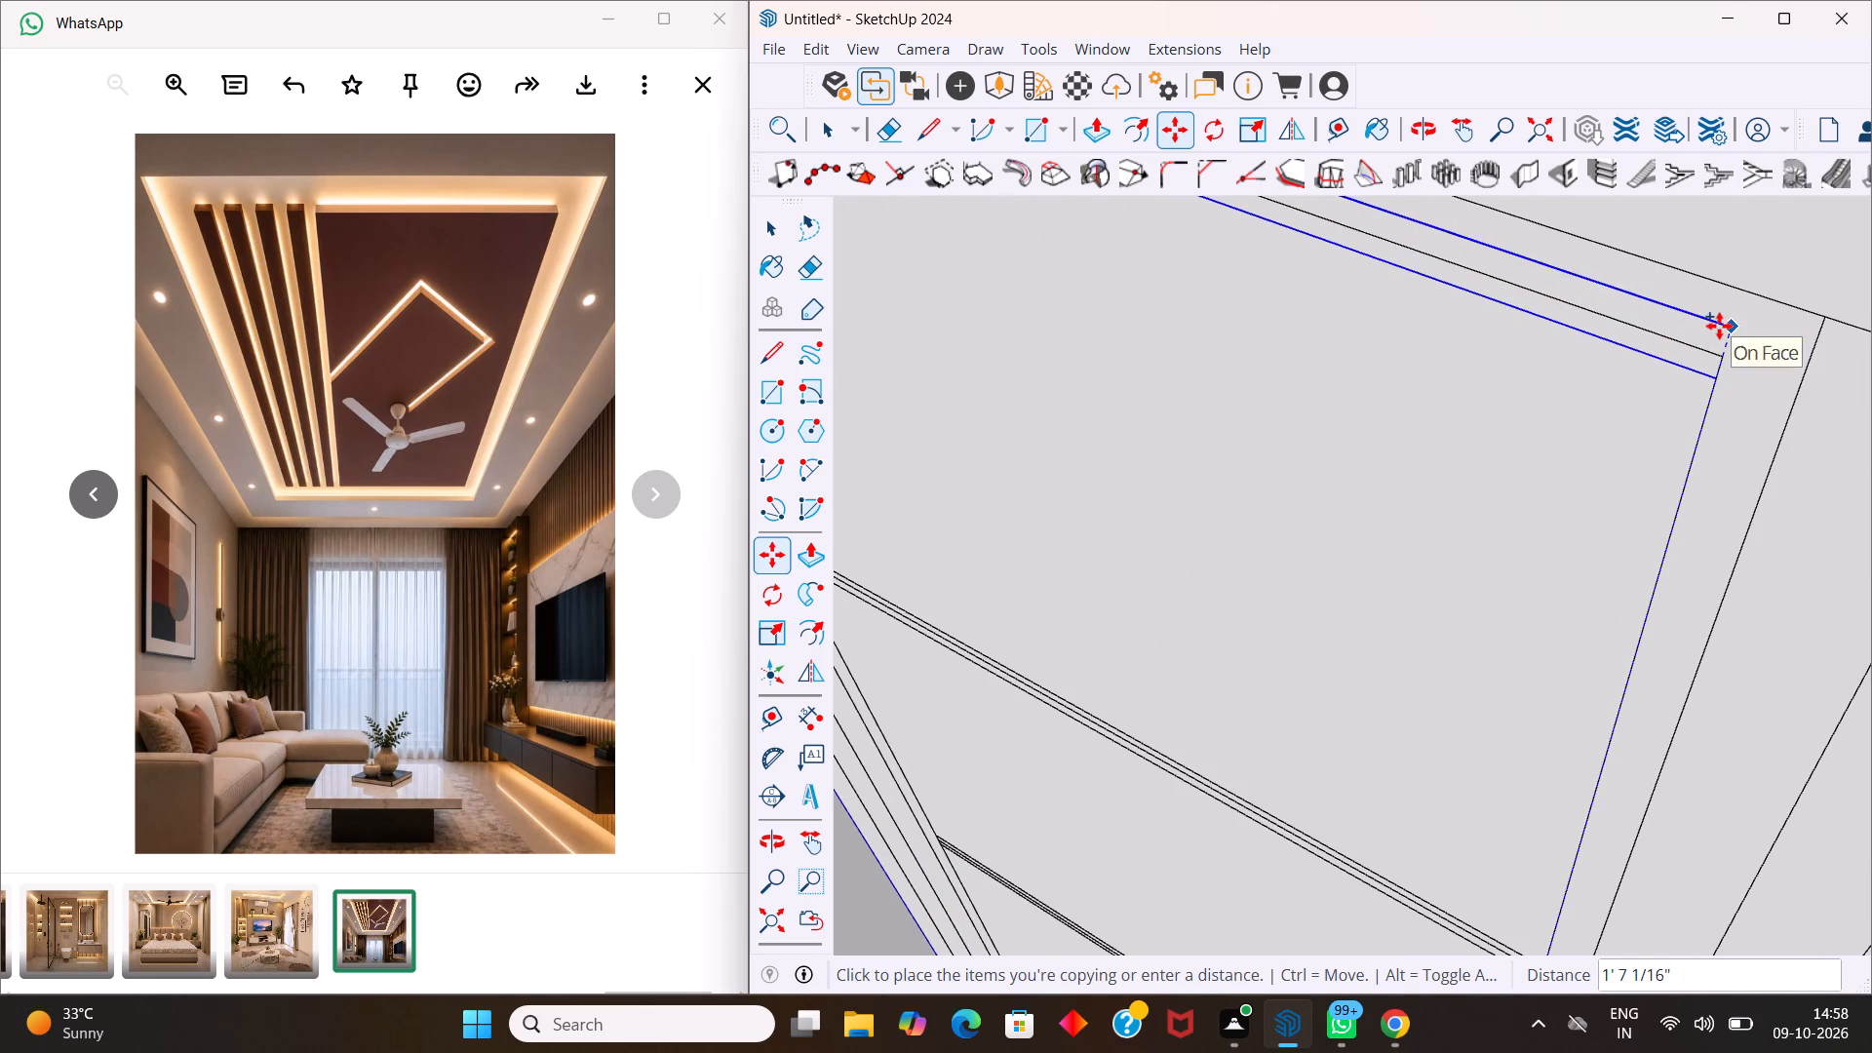
left_click(1719, 330)
key("space")
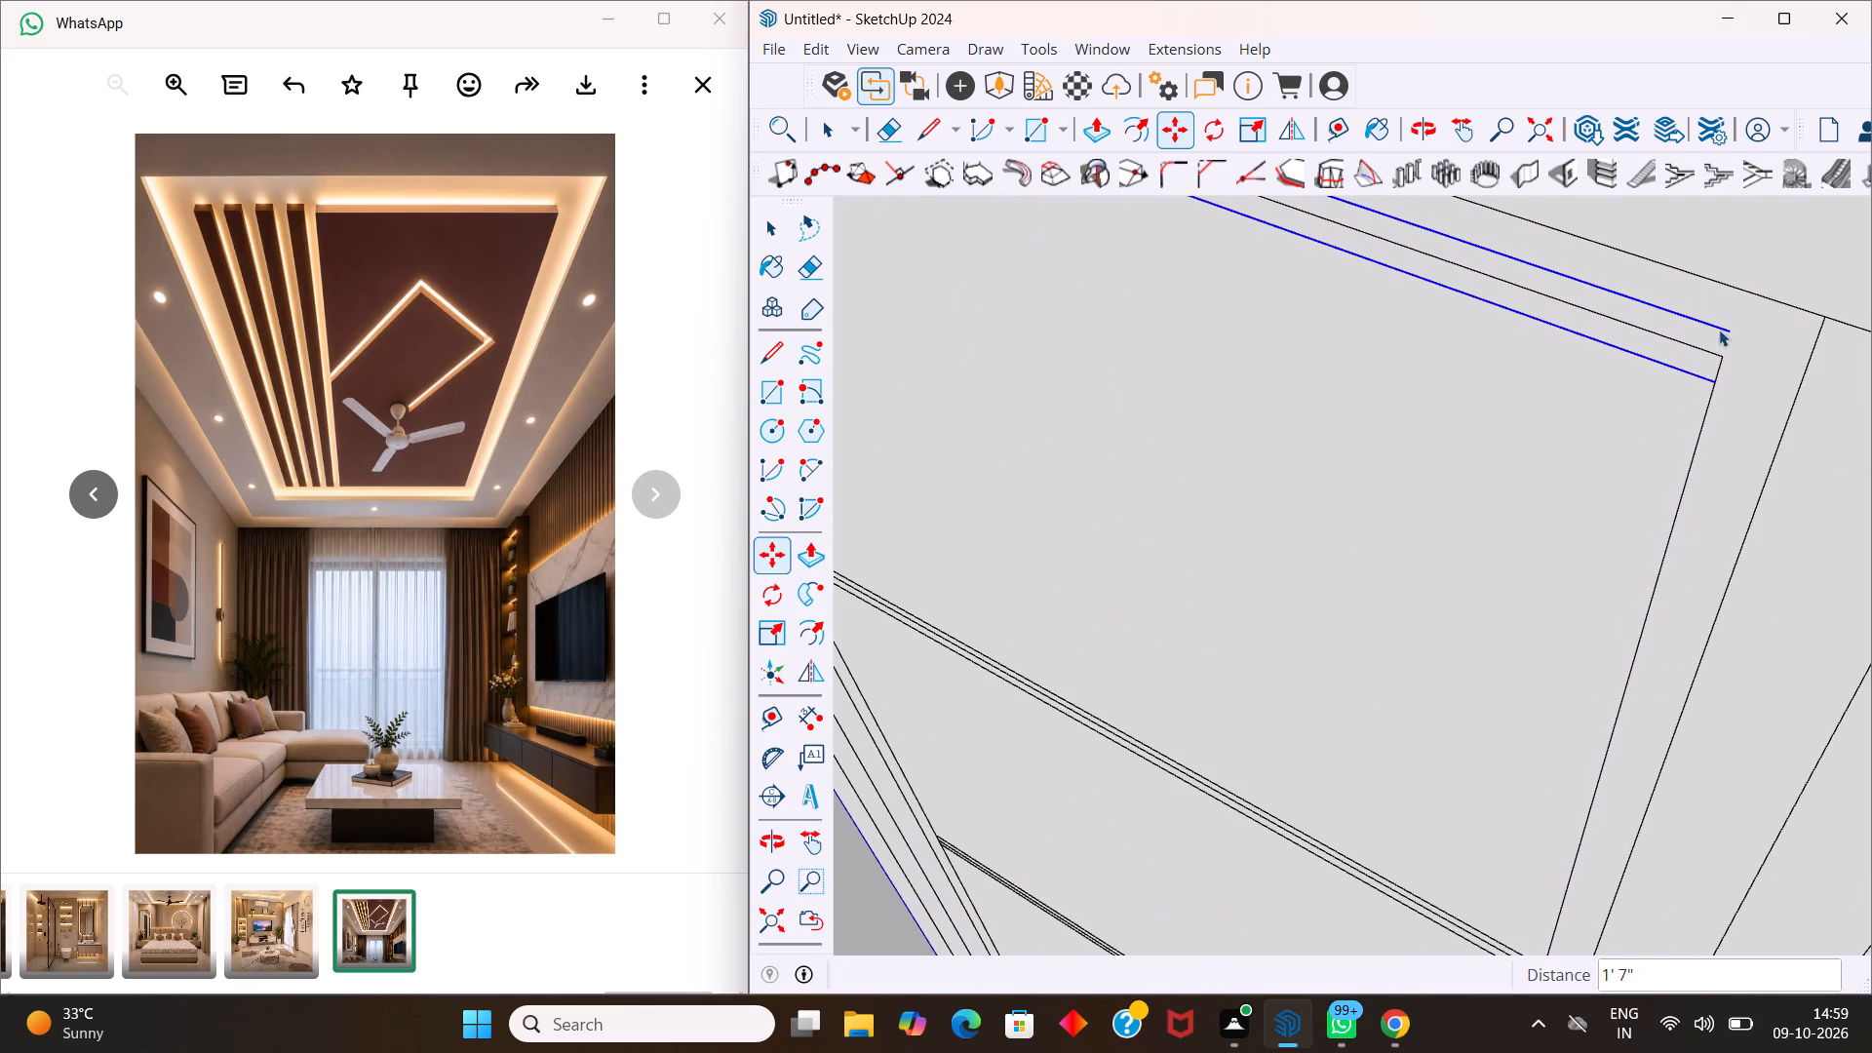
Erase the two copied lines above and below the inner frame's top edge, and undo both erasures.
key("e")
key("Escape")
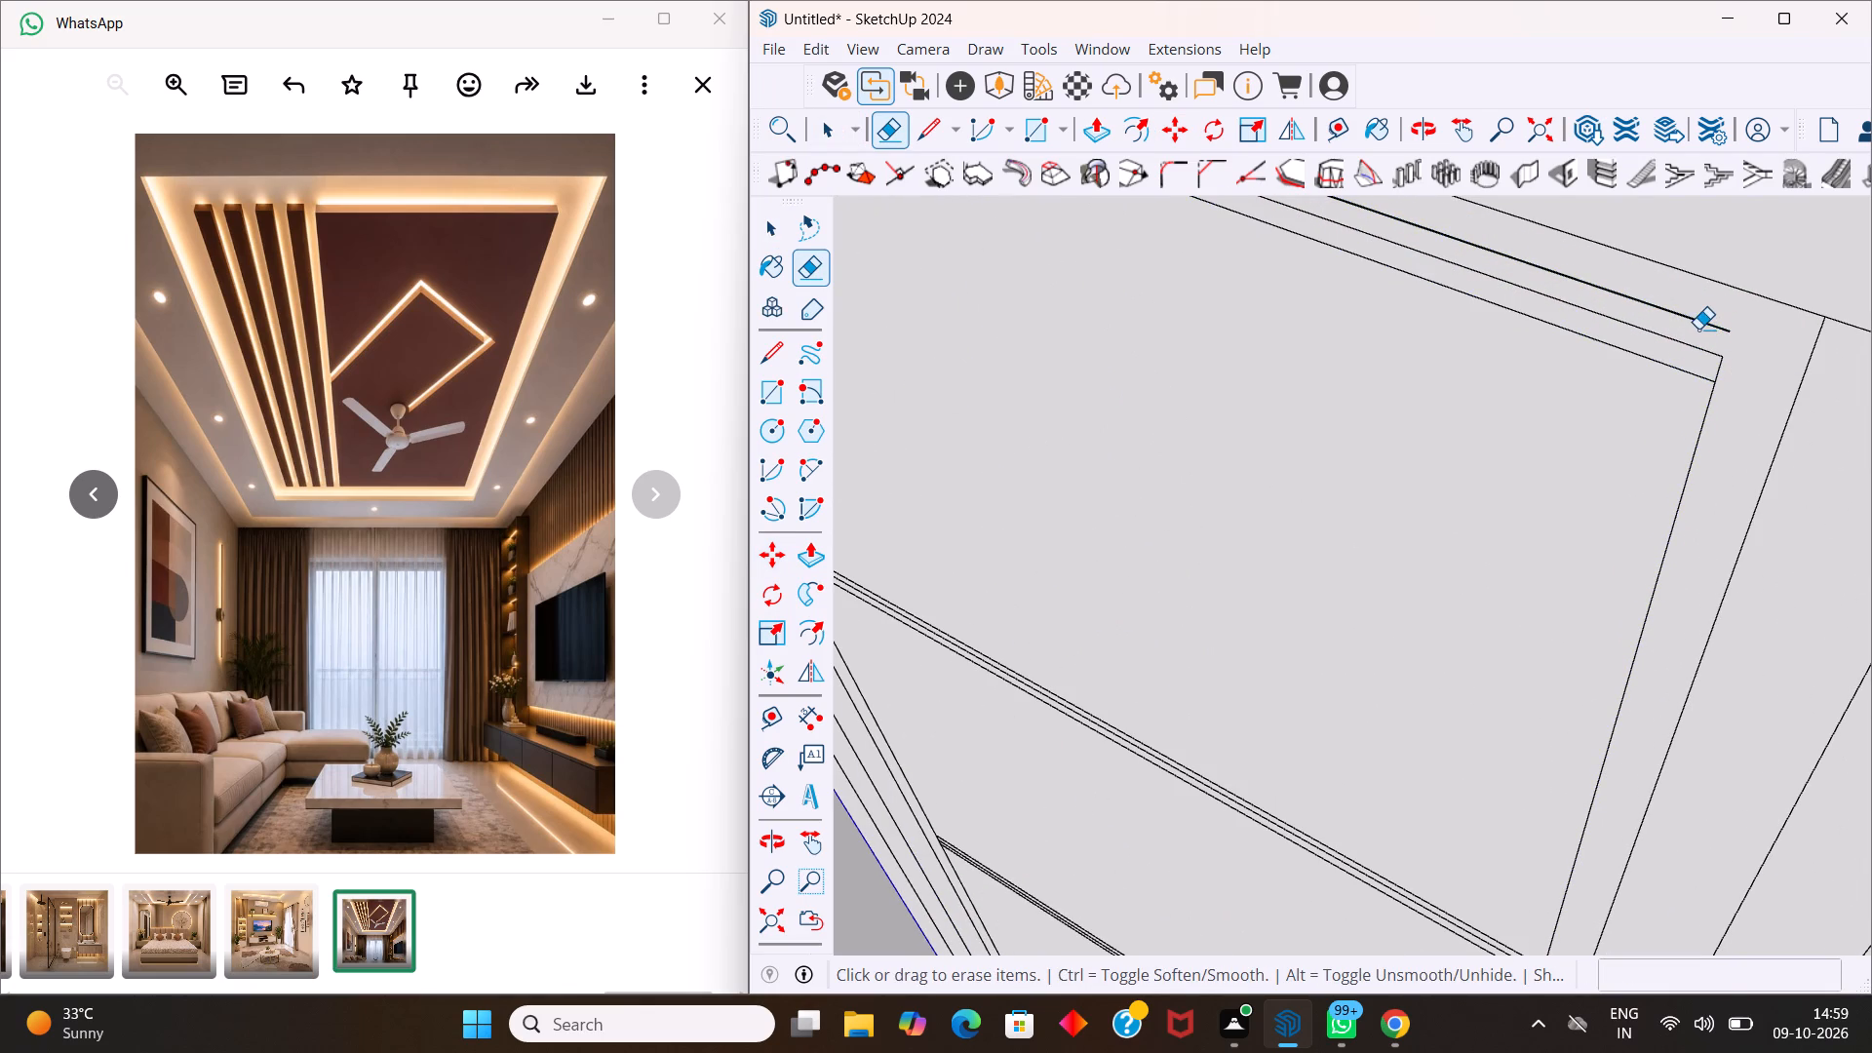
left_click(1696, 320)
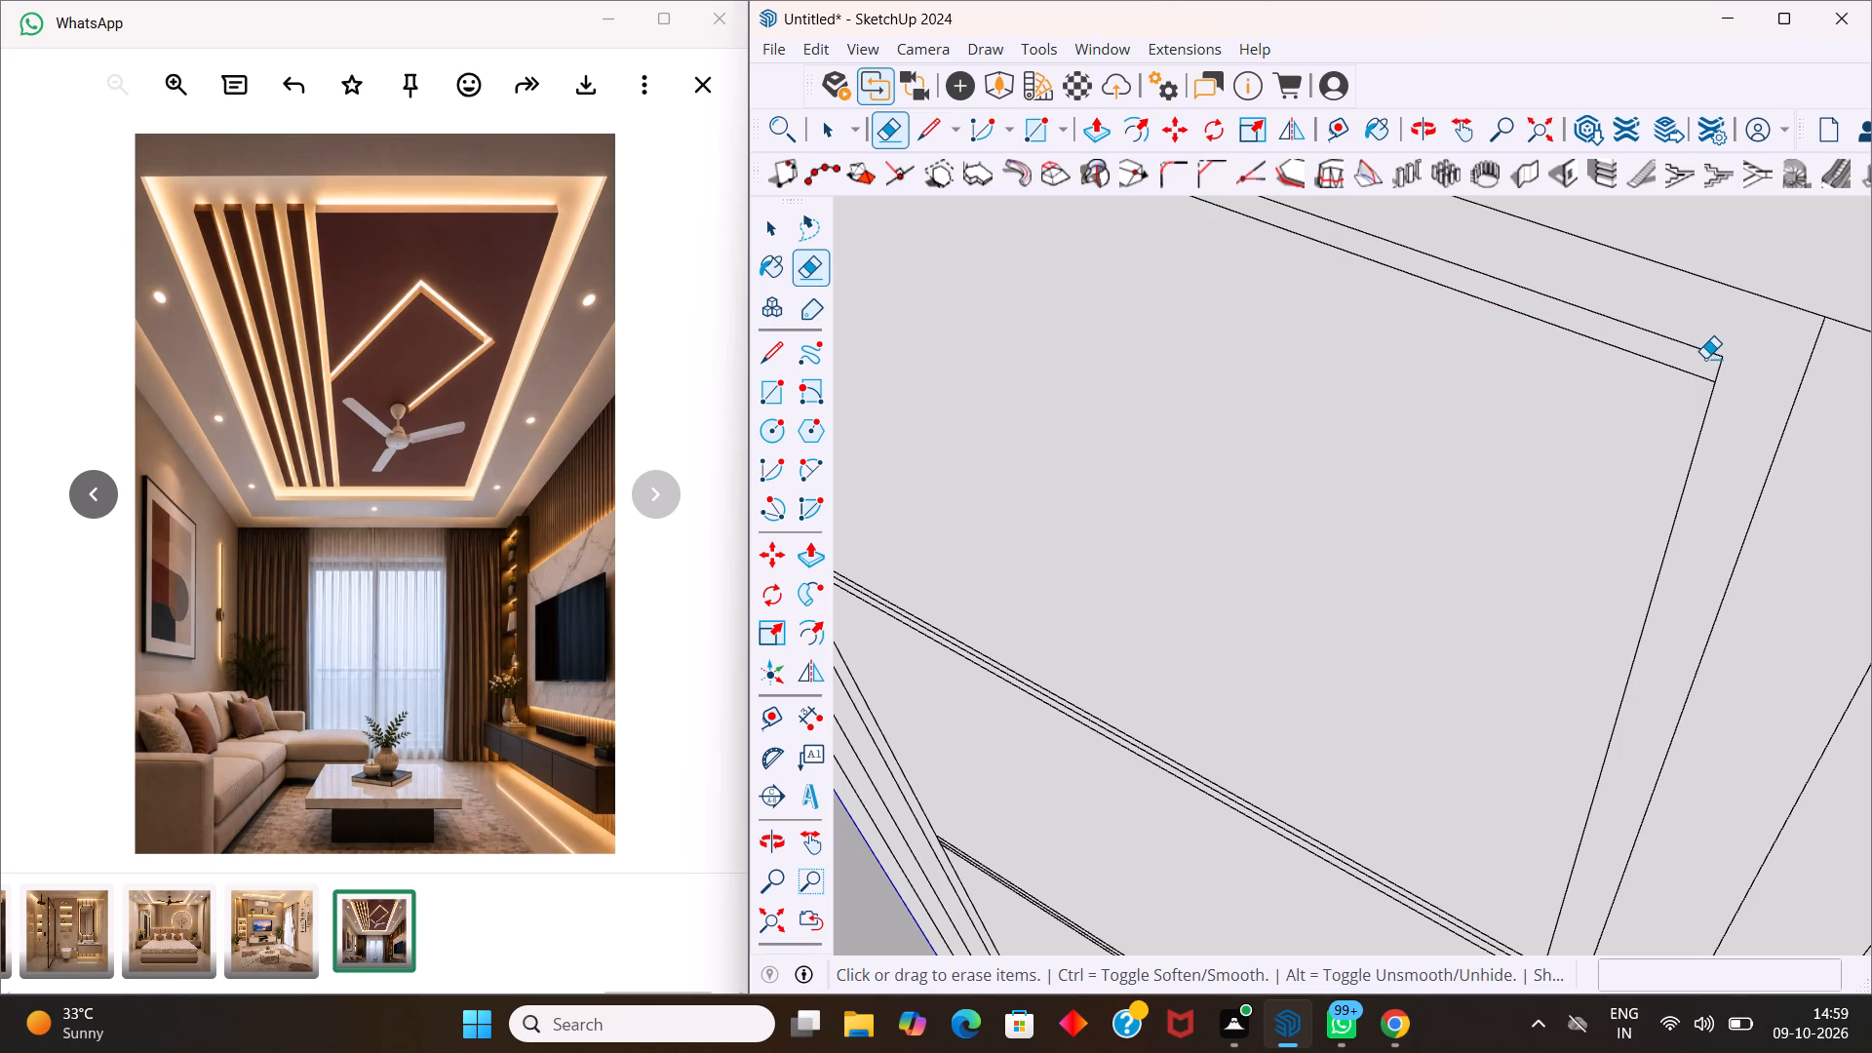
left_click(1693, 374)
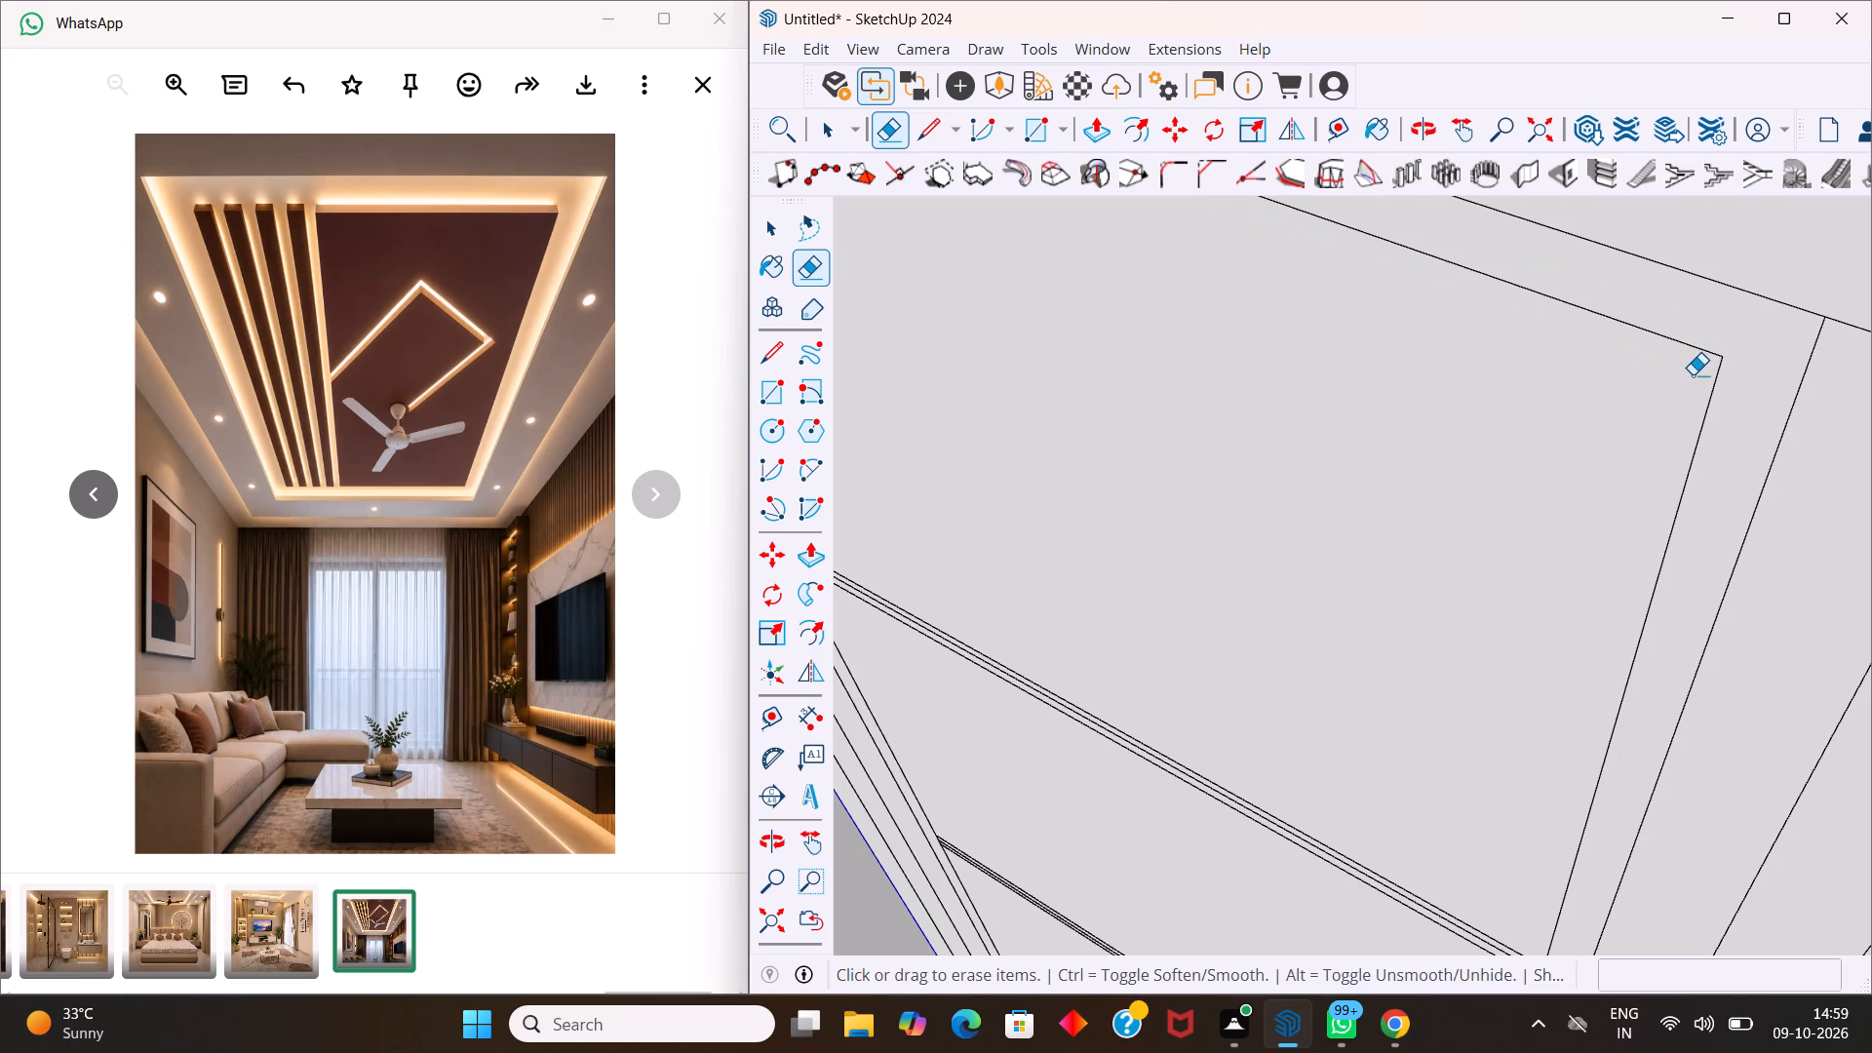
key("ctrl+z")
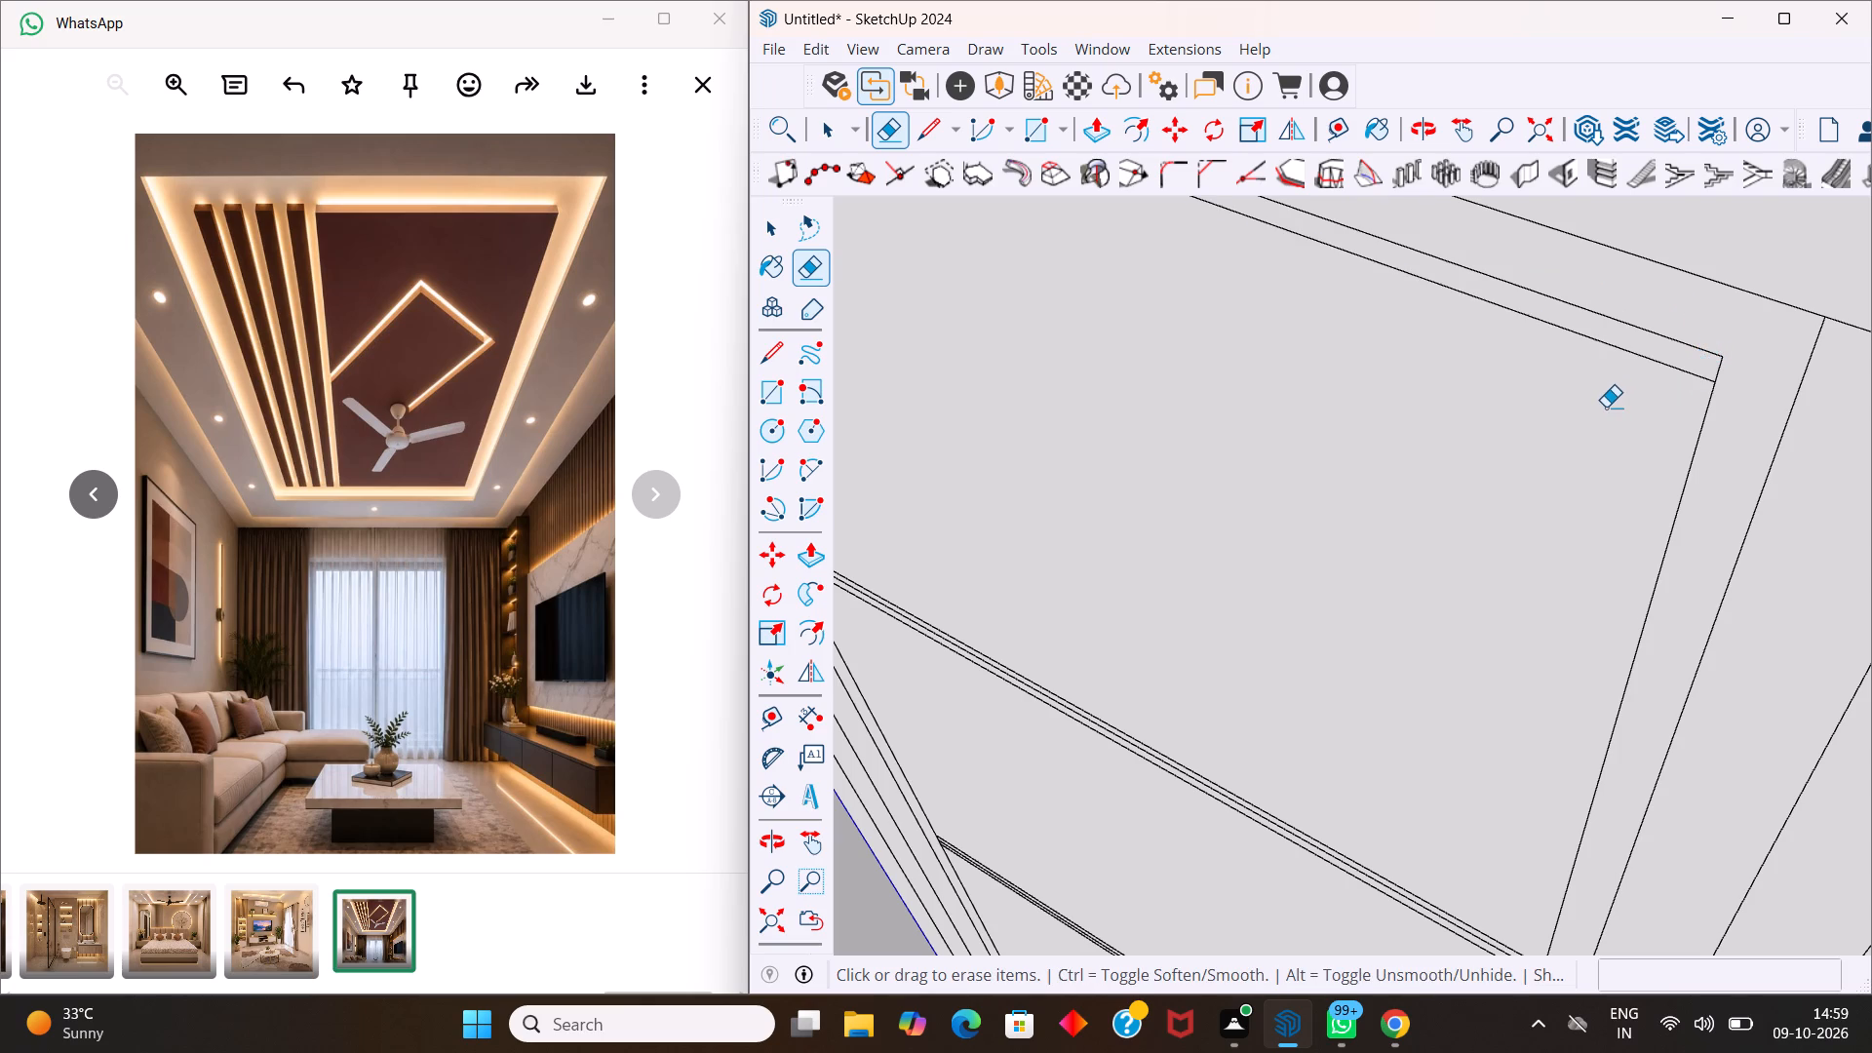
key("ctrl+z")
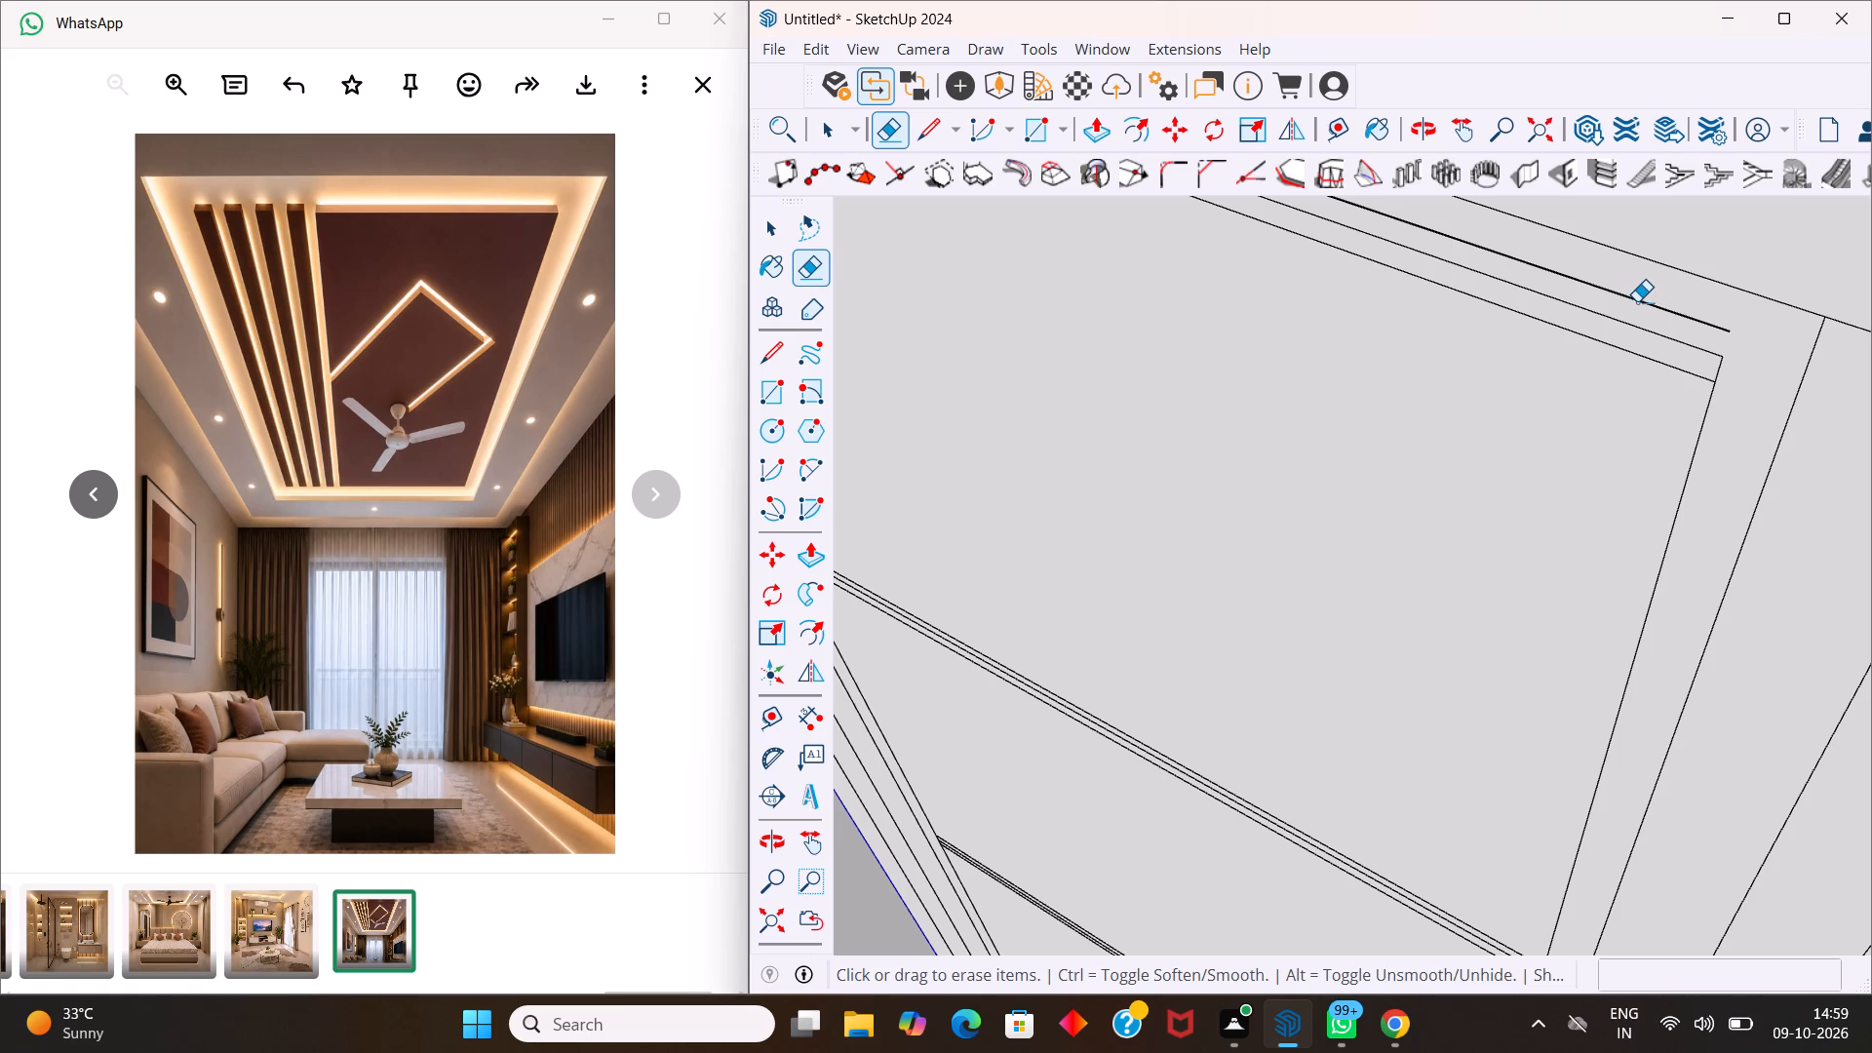
Erase the two copied shelf lines above and below the inner frame's top edge.
left_click(1640, 301)
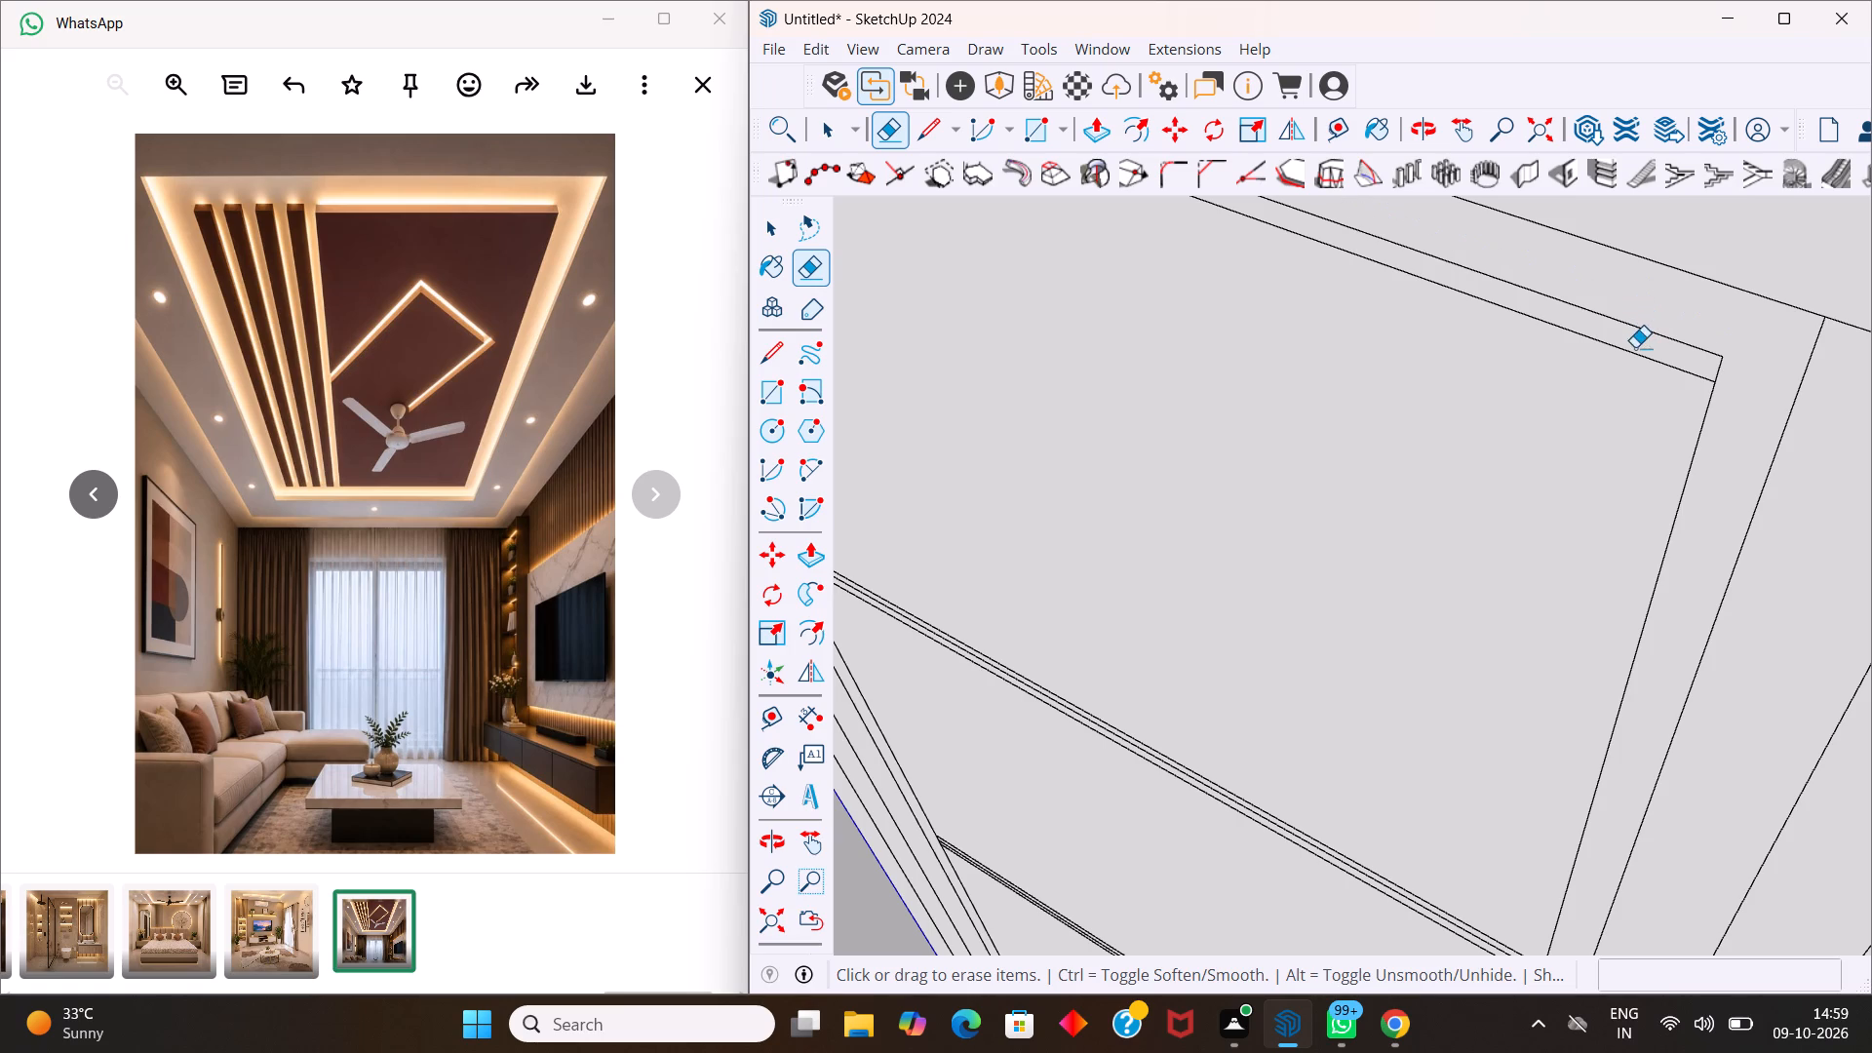
left_click(1633, 350)
Erase the original dividing line running between the paired edges of the uppermost and middle shelves.
scroll(1488, 505, "up", 1)
scroll(1487, 510, "down", 10)
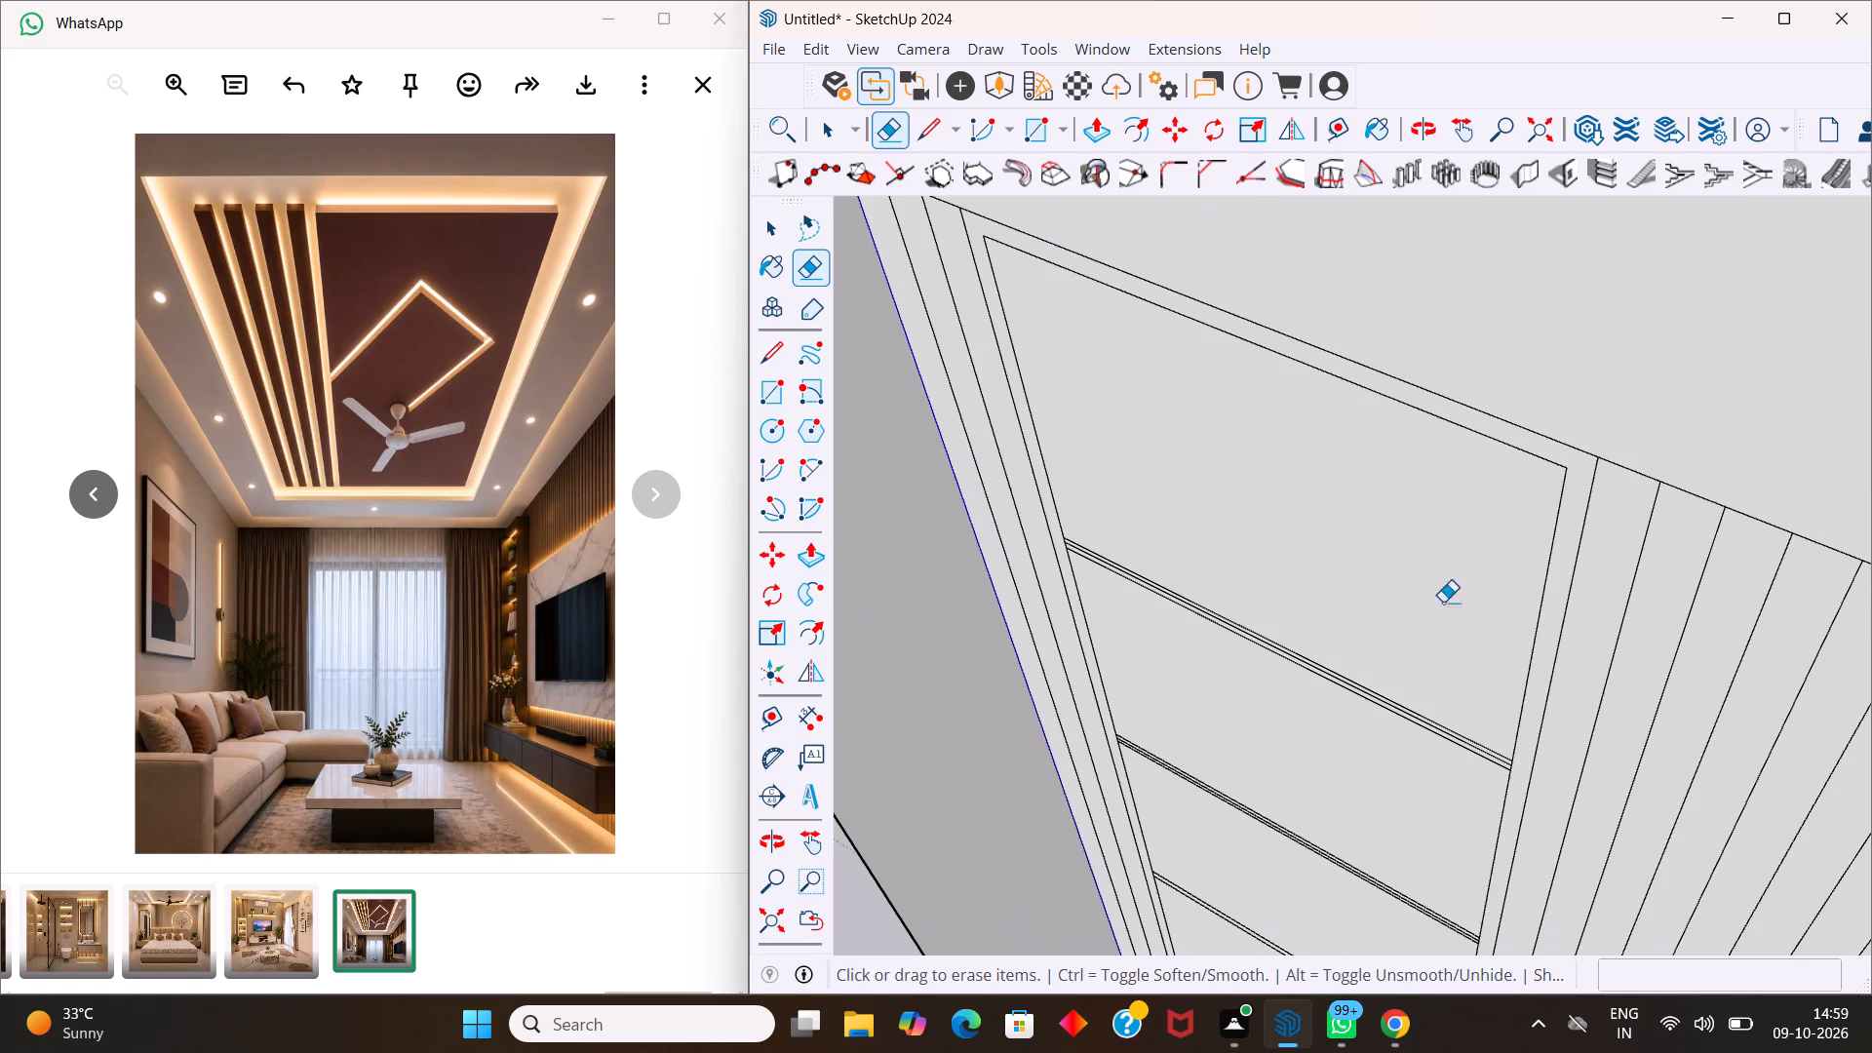
middle_click_drag(1381, 765, 1421, 657)
scroll(1416, 676, "up", 9)
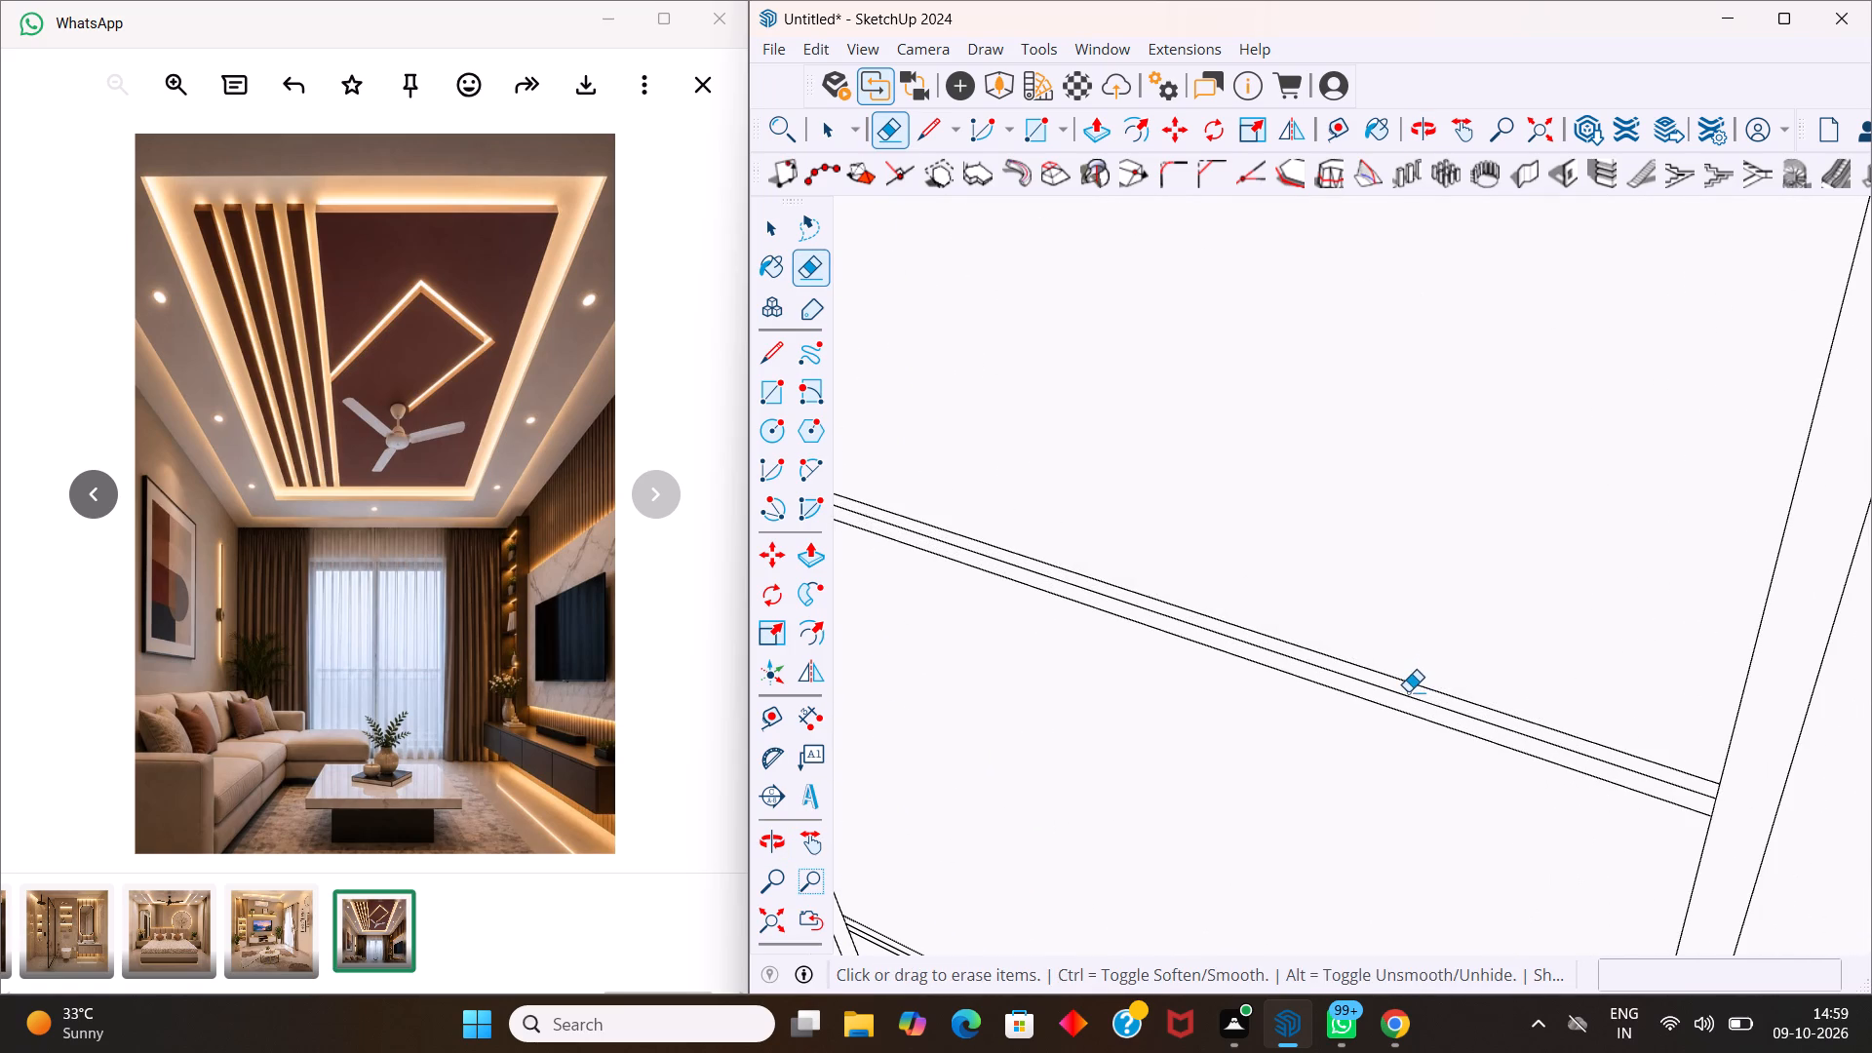
left_click(1408, 693)
scroll(1408, 696, "down", 10)
scroll(1259, 872, "up", 5)
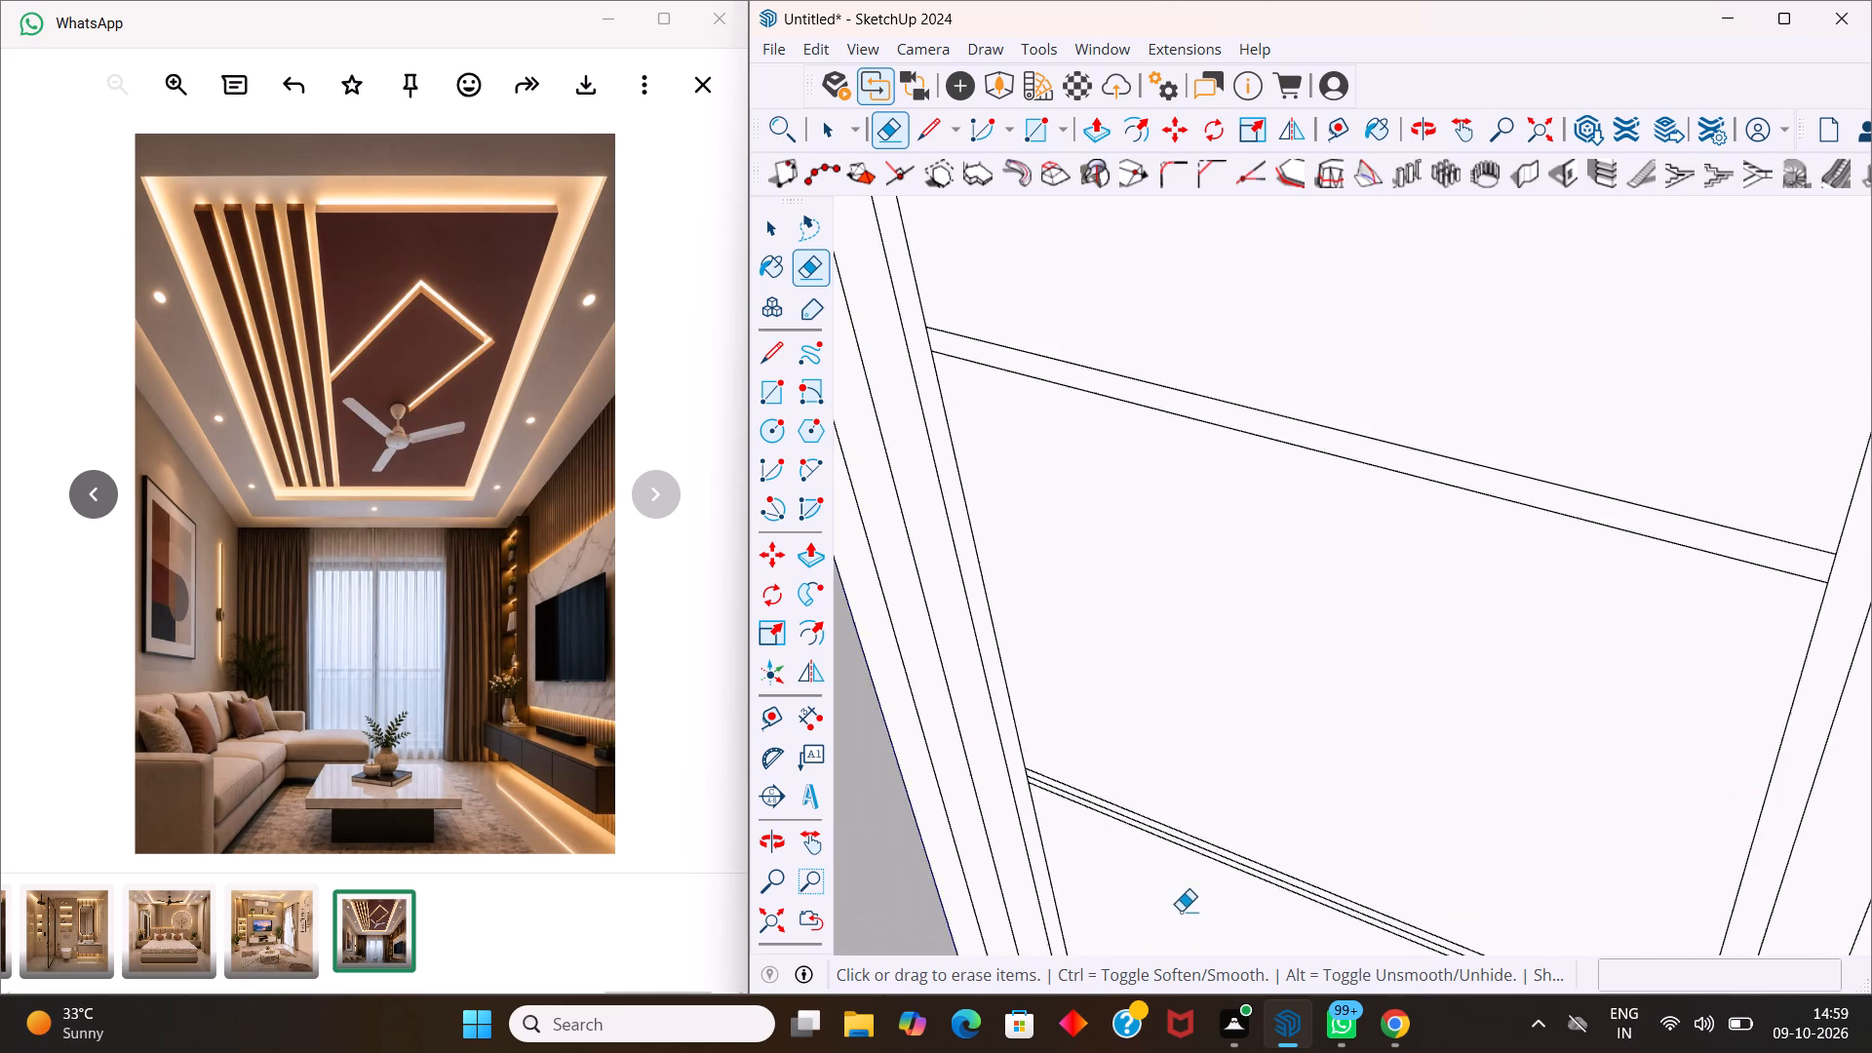
scroll(1189, 902, "up", 15)
left_click(1243, 728)
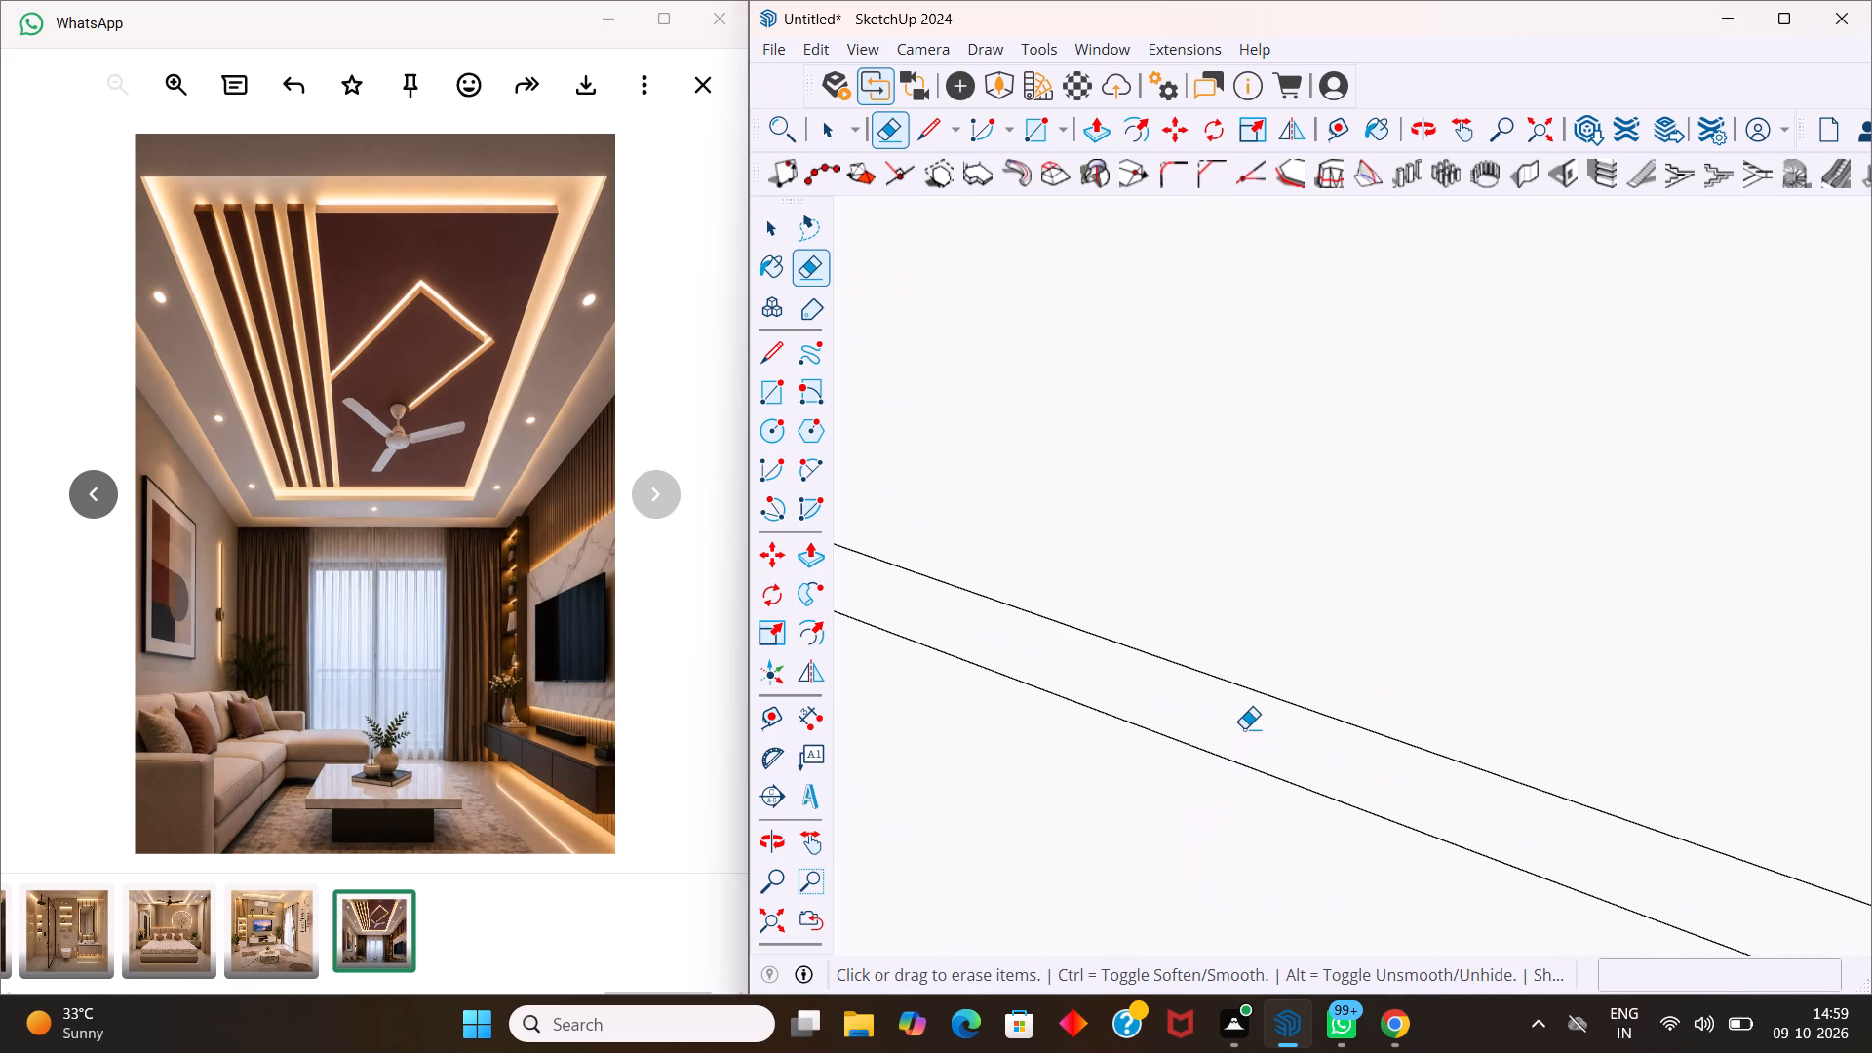
Erase the short frame segments closing the left end of the middle shelf and both ends of the uppermost shelf.
scroll(1244, 728, "down", 15)
scroll(1113, 732, "up", 7)
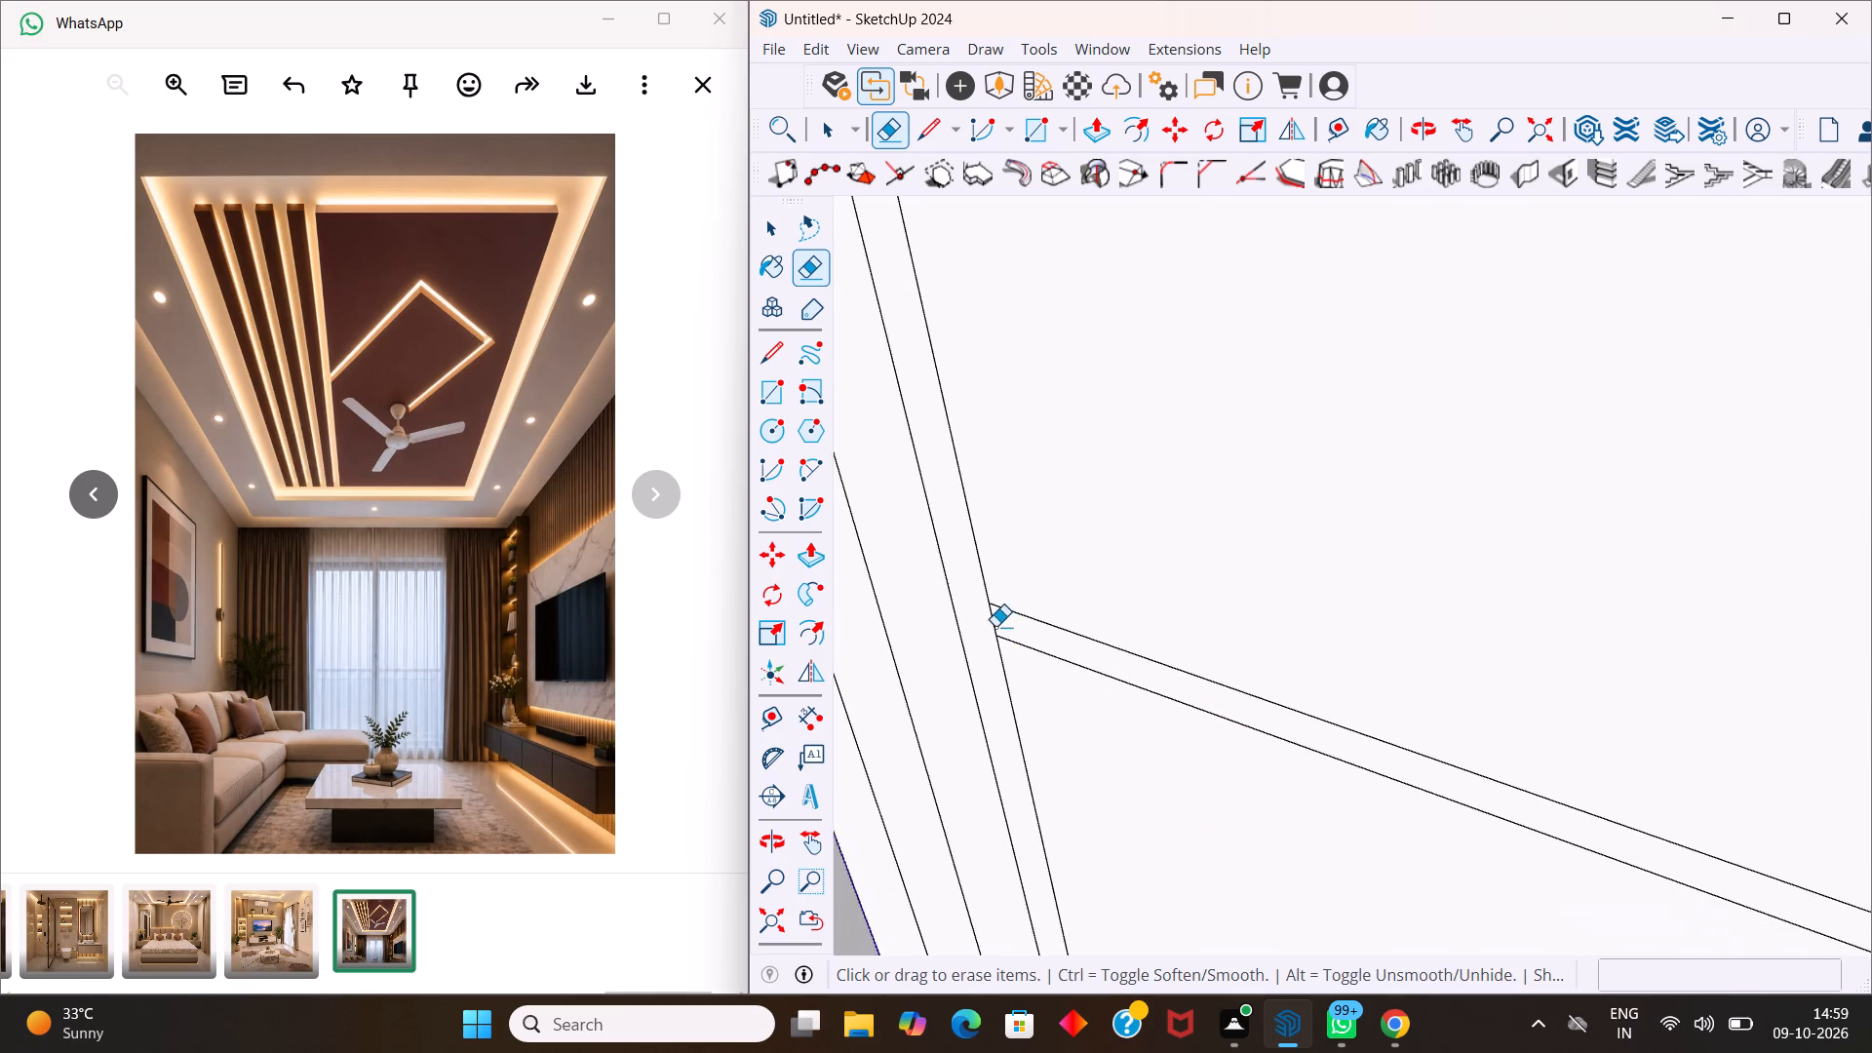
scroll(995, 626, "up", 7)
left_click(993, 609)
scroll(994, 608, "down", 5)
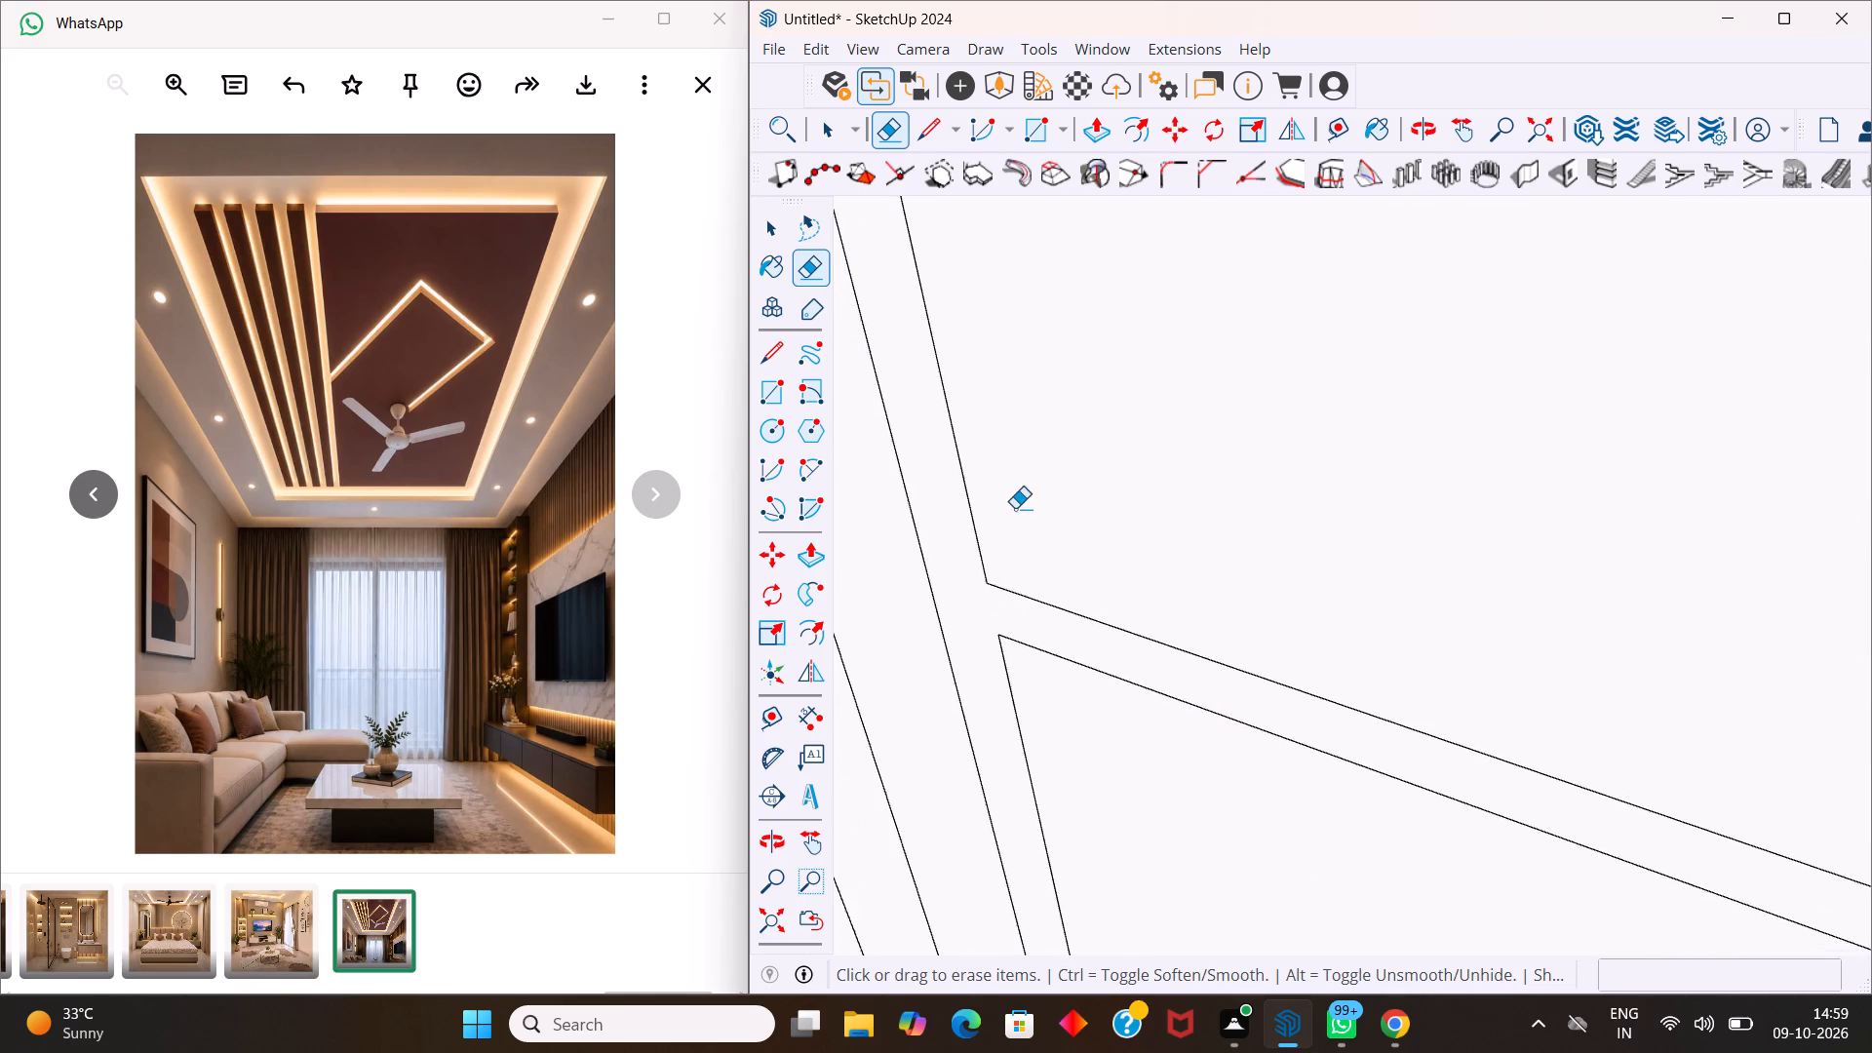
scroll(1016, 501, "down", 20)
scroll(1016, 501, "down", 1)
scroll(1310, 339, "up", 1)
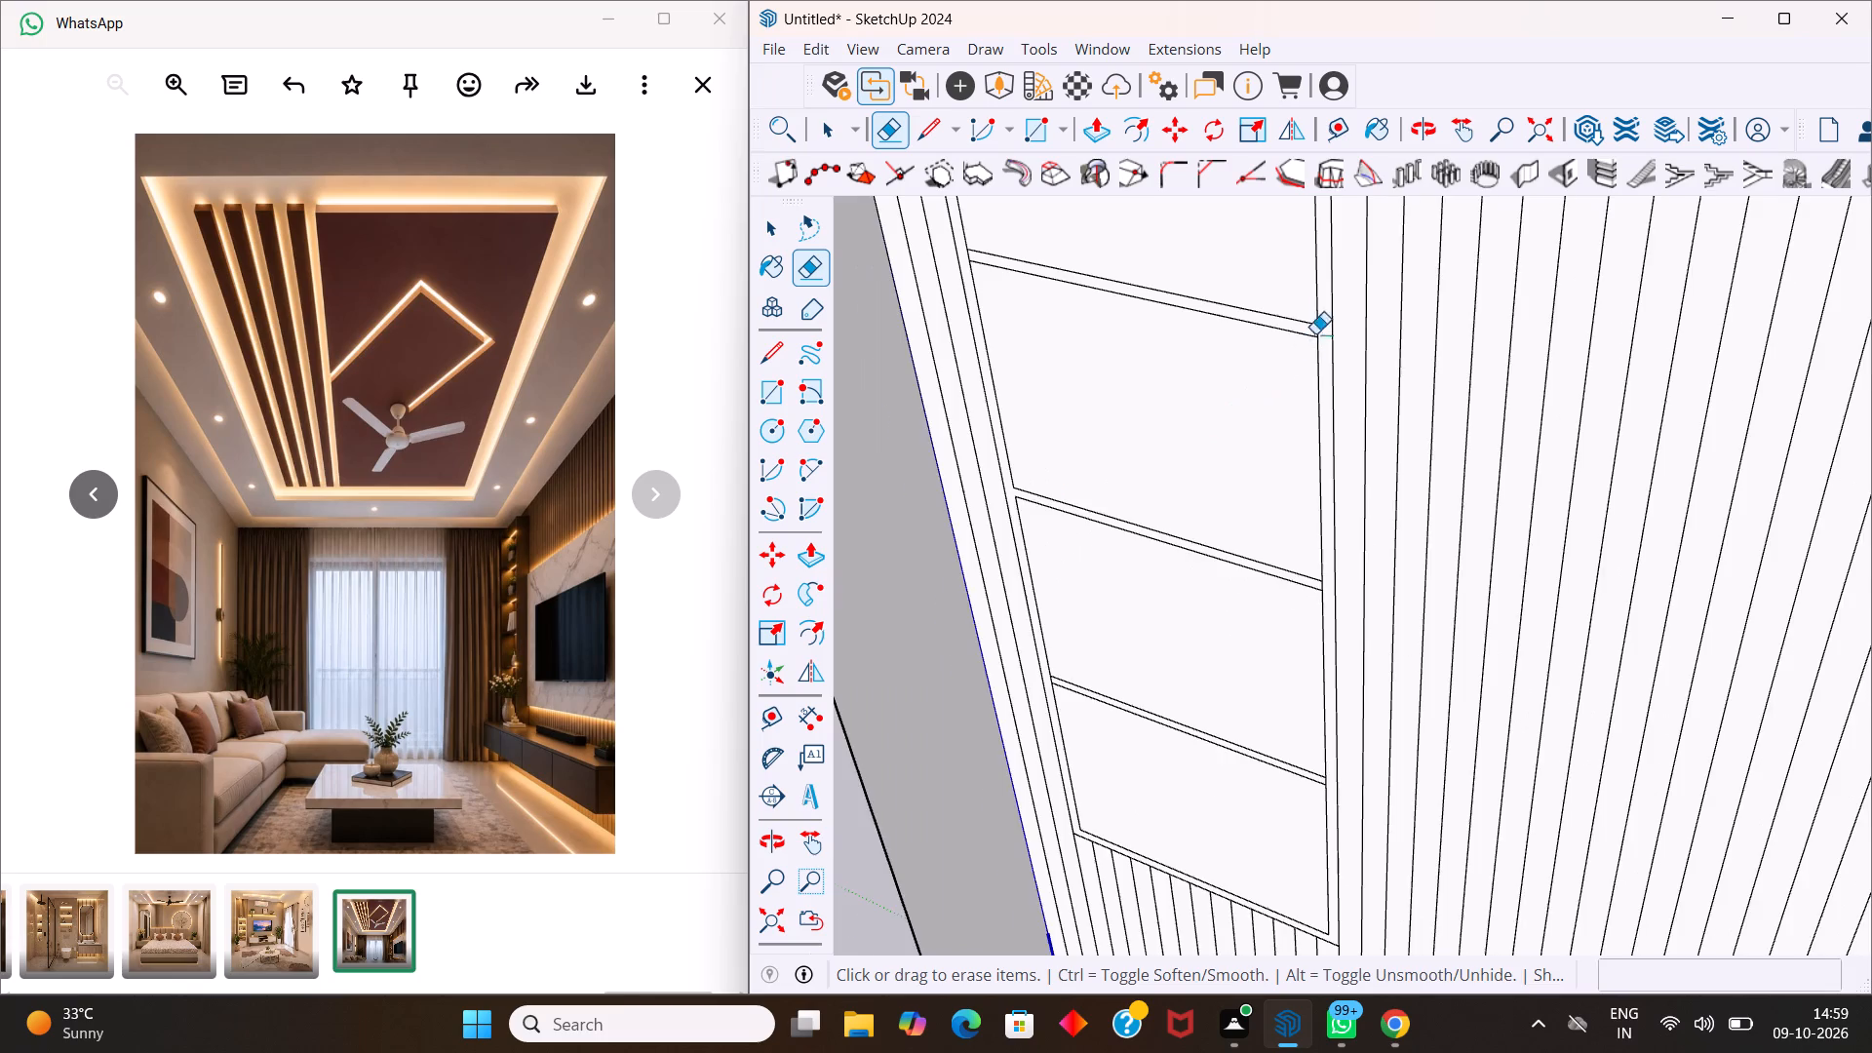
scroll(1315, 333, "up", 19)
left_click_drag(1306, 342, 1278, 348)
scroll(1274, 349, "down", 20)
scroll(1274, 349, "down", 5)
scroll(1297, 502, "down", 5)
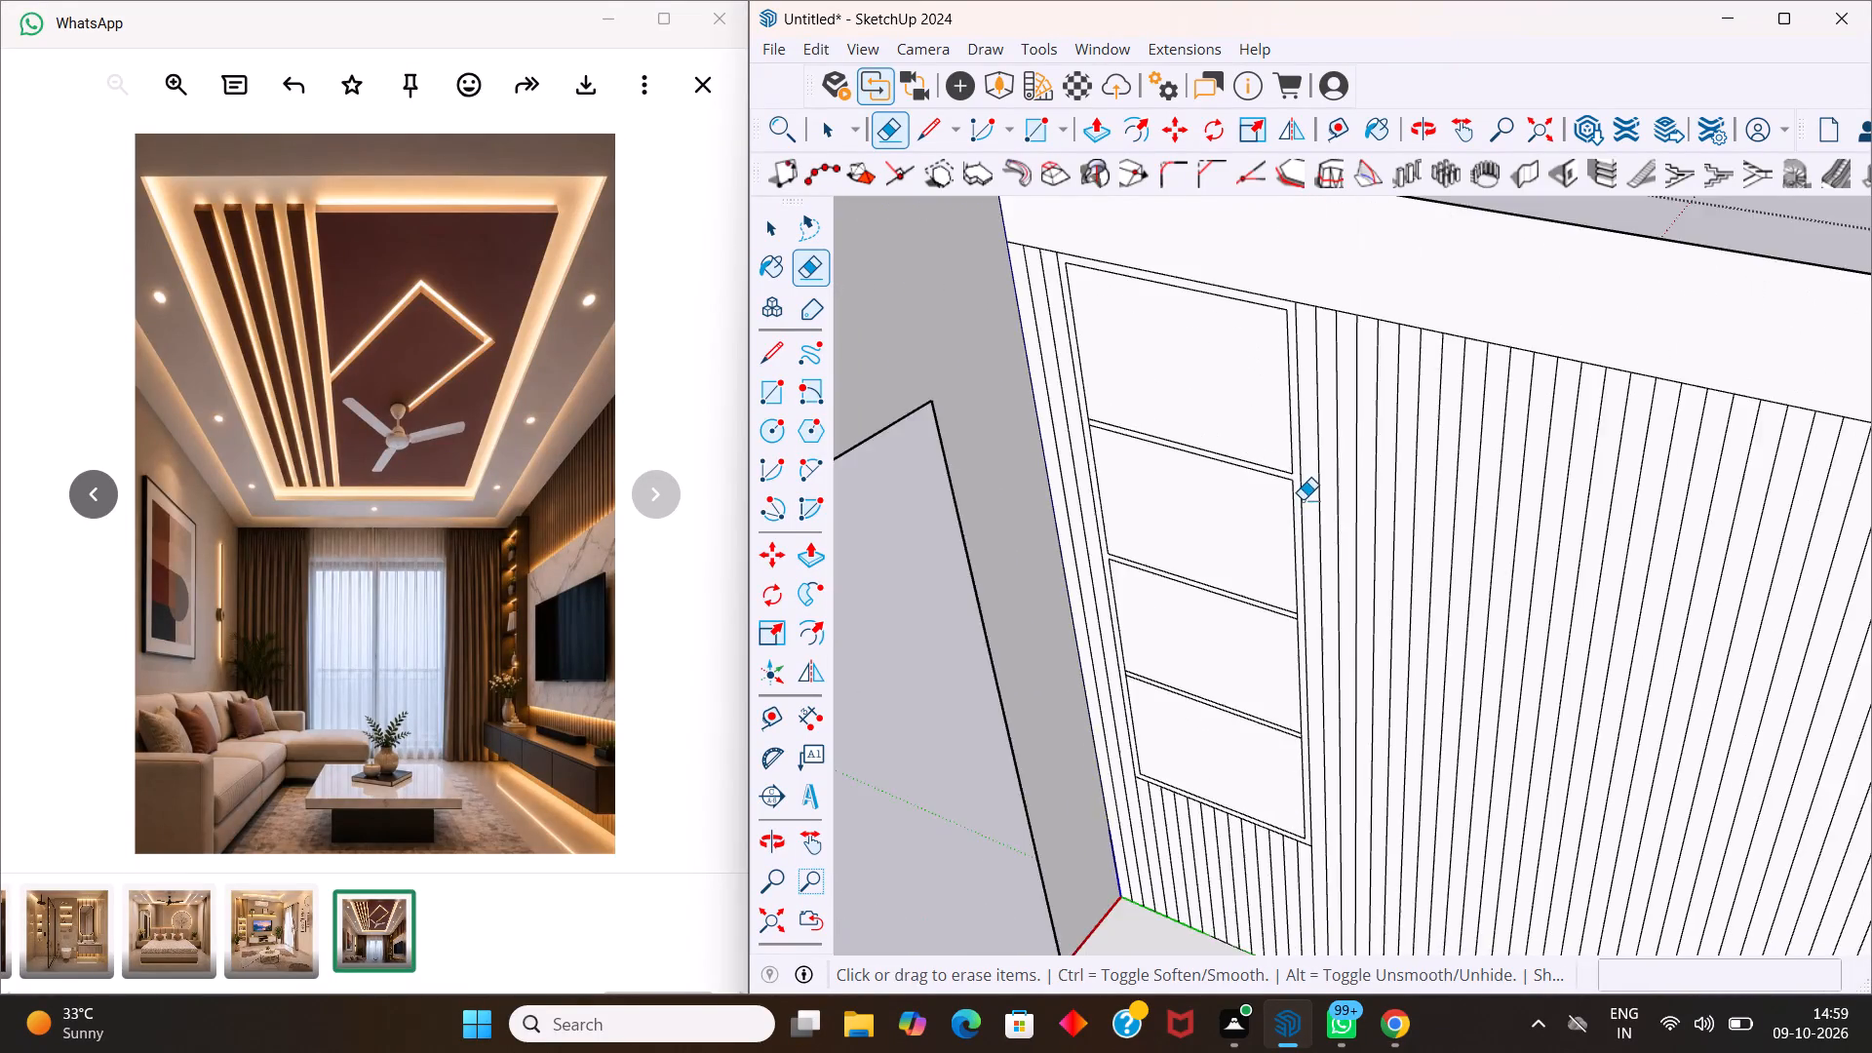
scroll(1303, 498, "down", 5)
scroll(1179, 453, "up", 20)
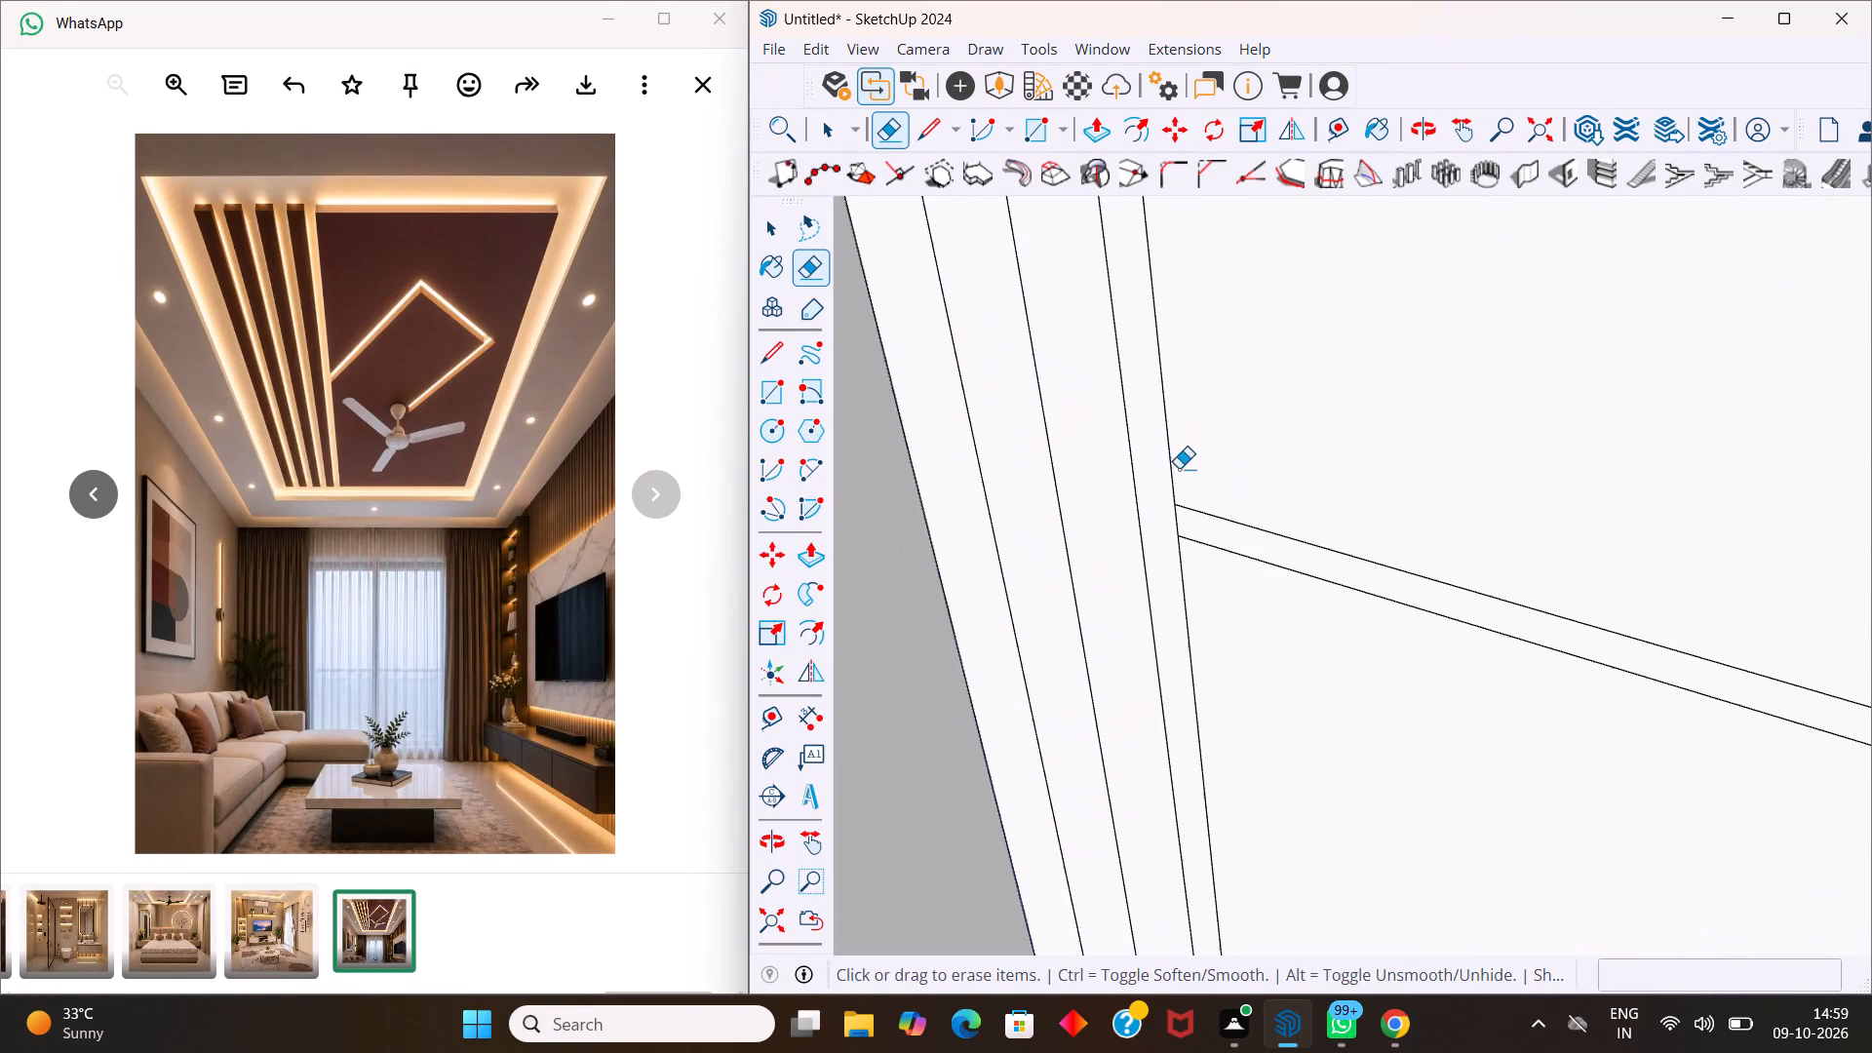
scroll(1179, 468, "up", 11)
left_click(1129, 552)
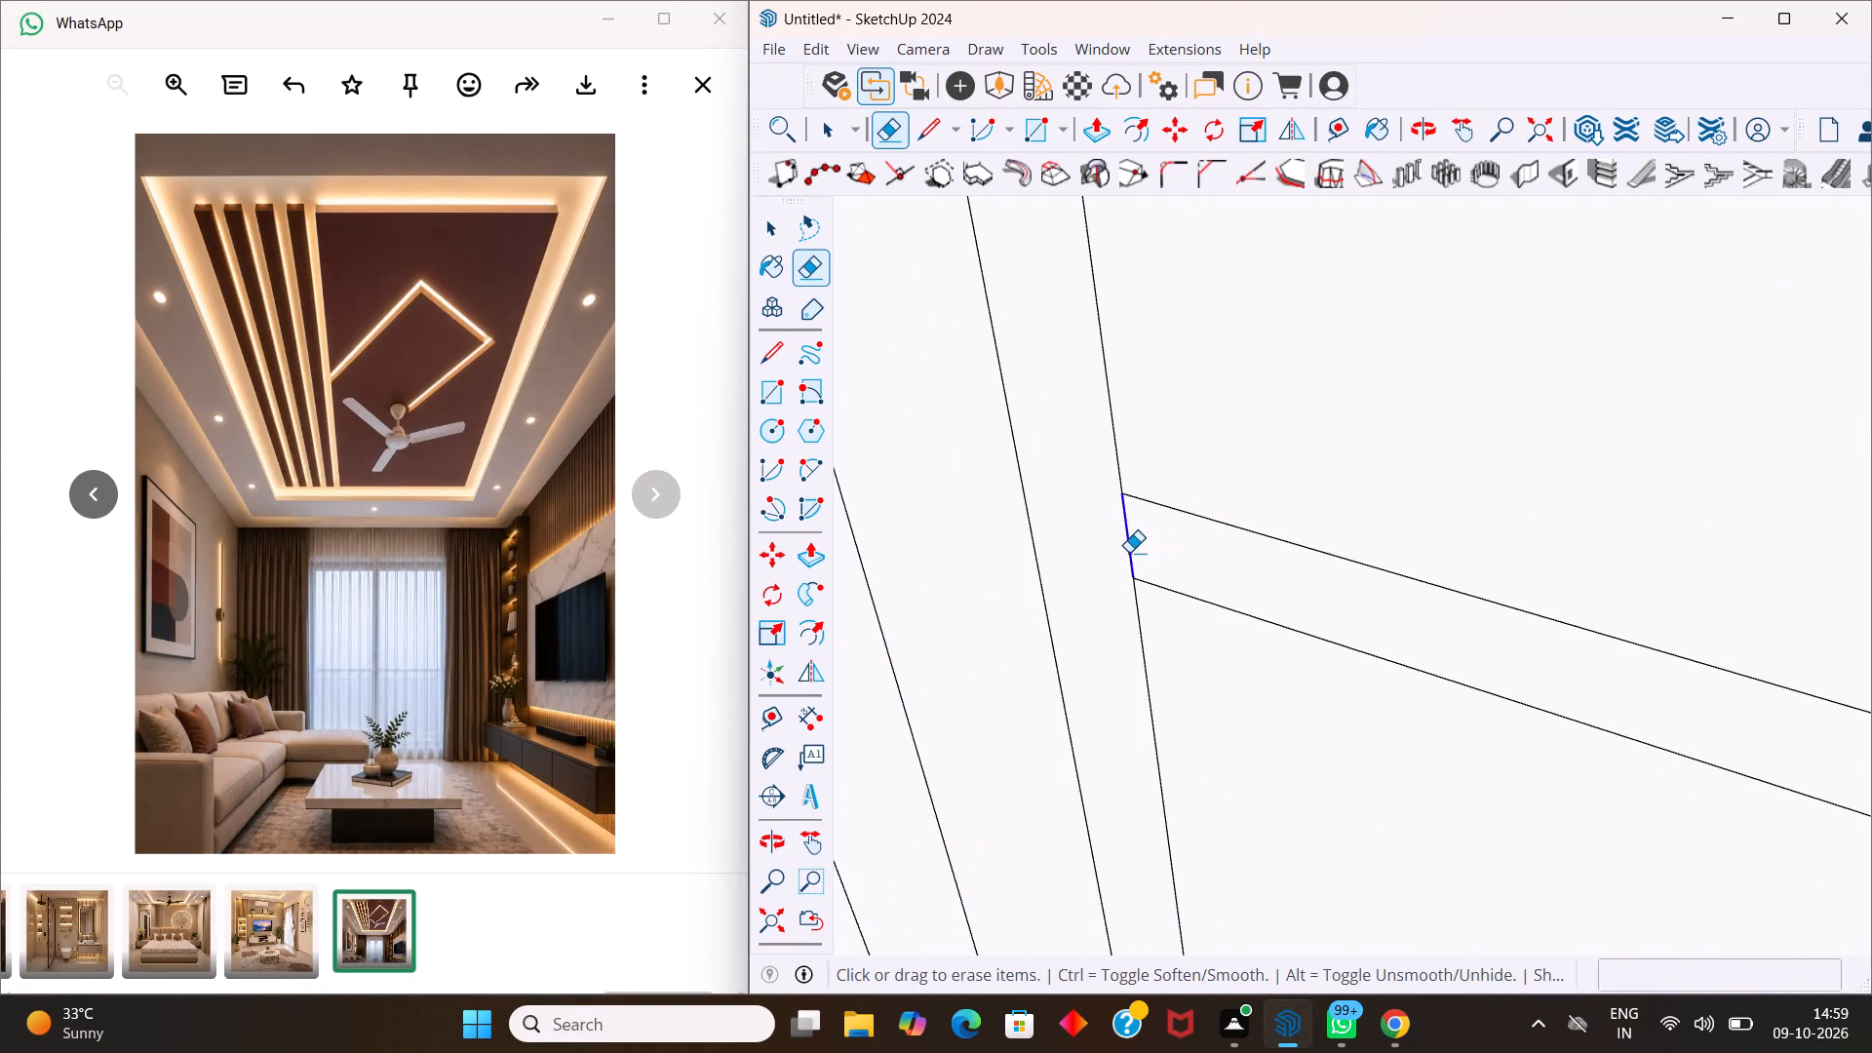
Erase the short frame segments closing the right end of the middle shelf and both ends of the lowest shelf.
scroll(1127, 556, "down", 3)
scroll(1127, 558, "up", 1)
scroll(1127, 558, "down", 7)
scroll(1139, 470, "down", 5)
scroll(1180, 549, "down", 11)
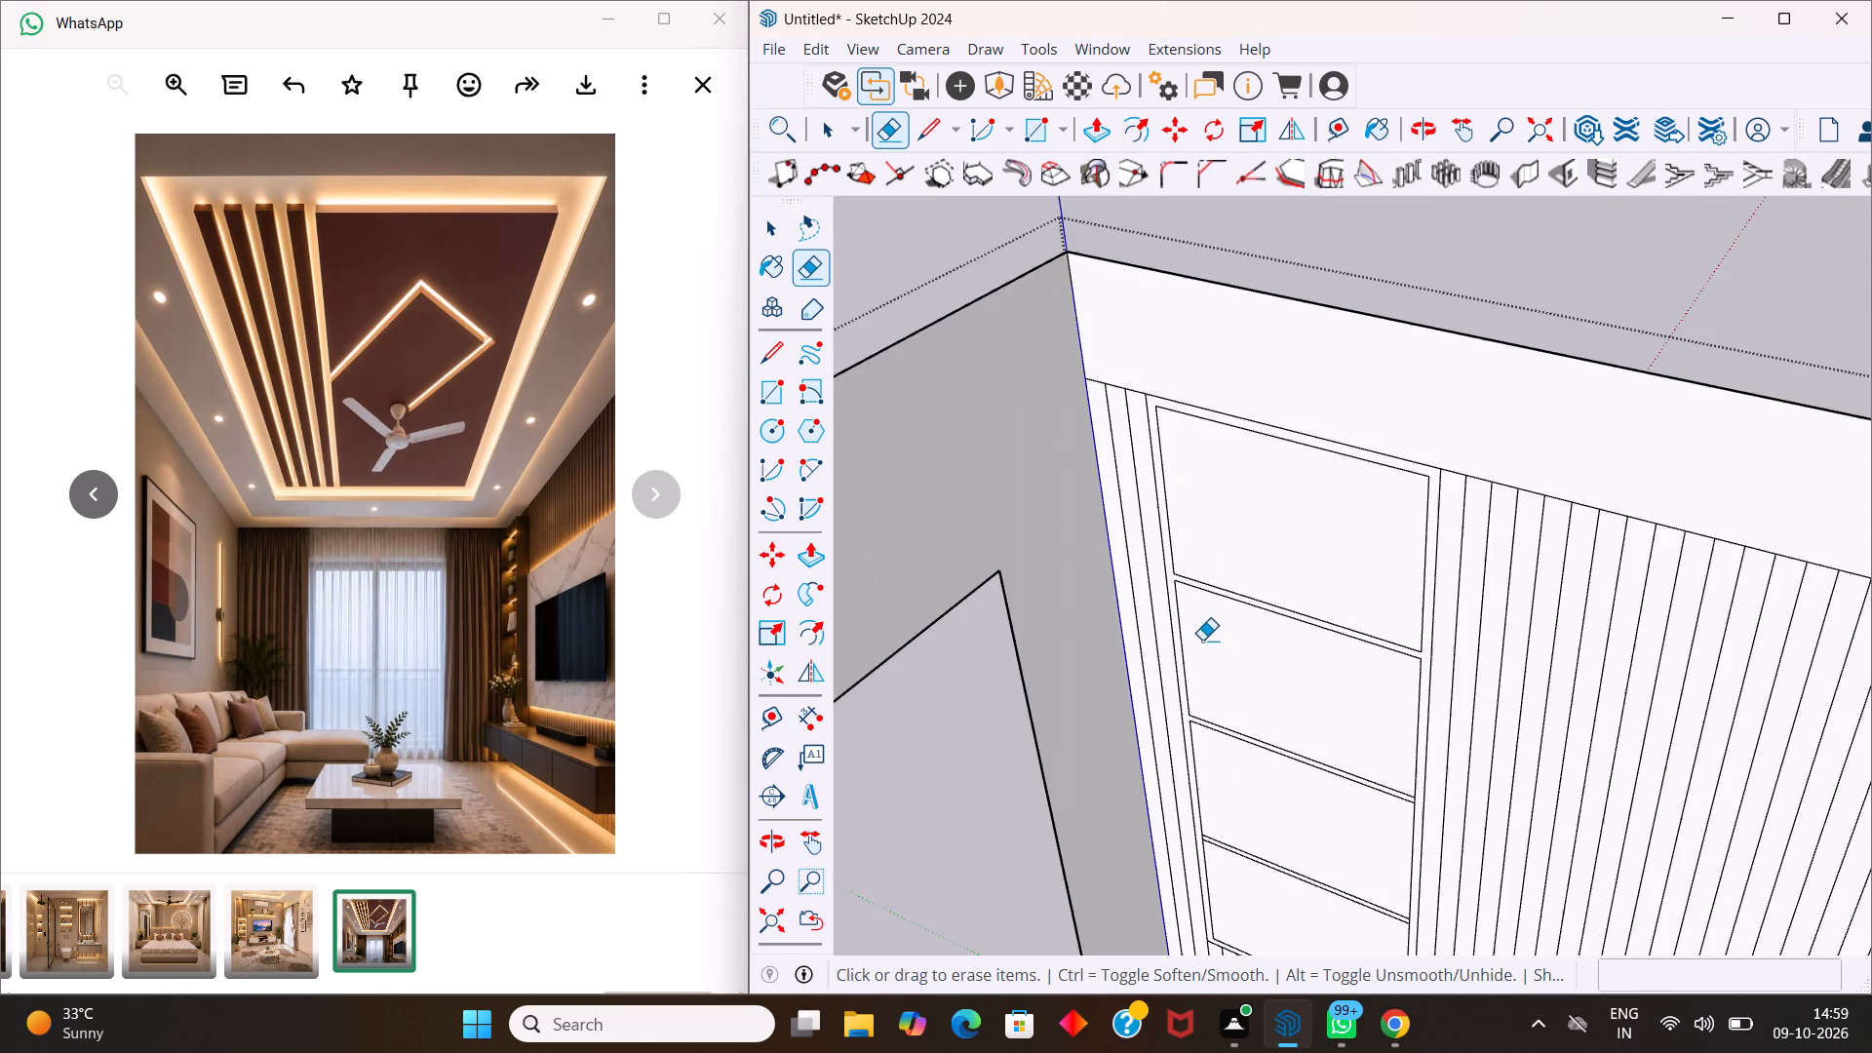
scroll(1296, 743, "down", 5)
scroll(1362, 872, "up", 13)
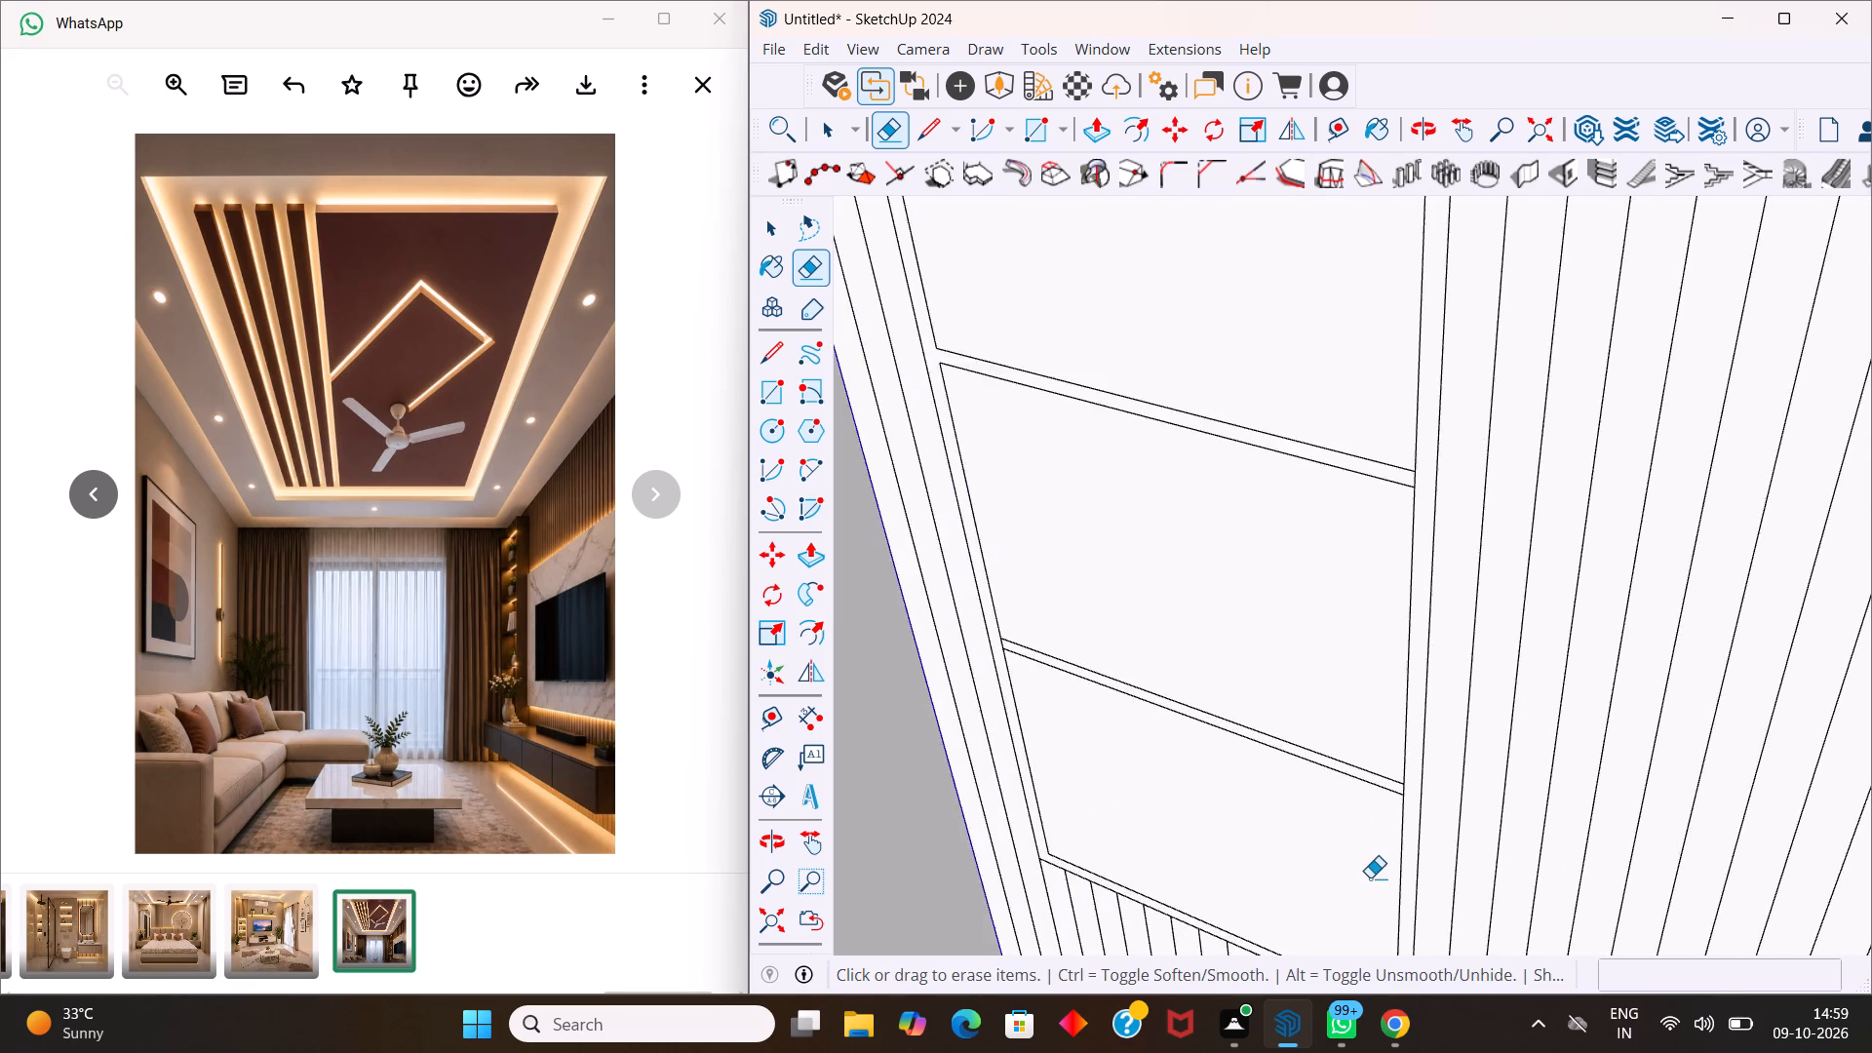
scroll(1370, 877, "up", 3)
scroll(1417, 426, "down", 8)
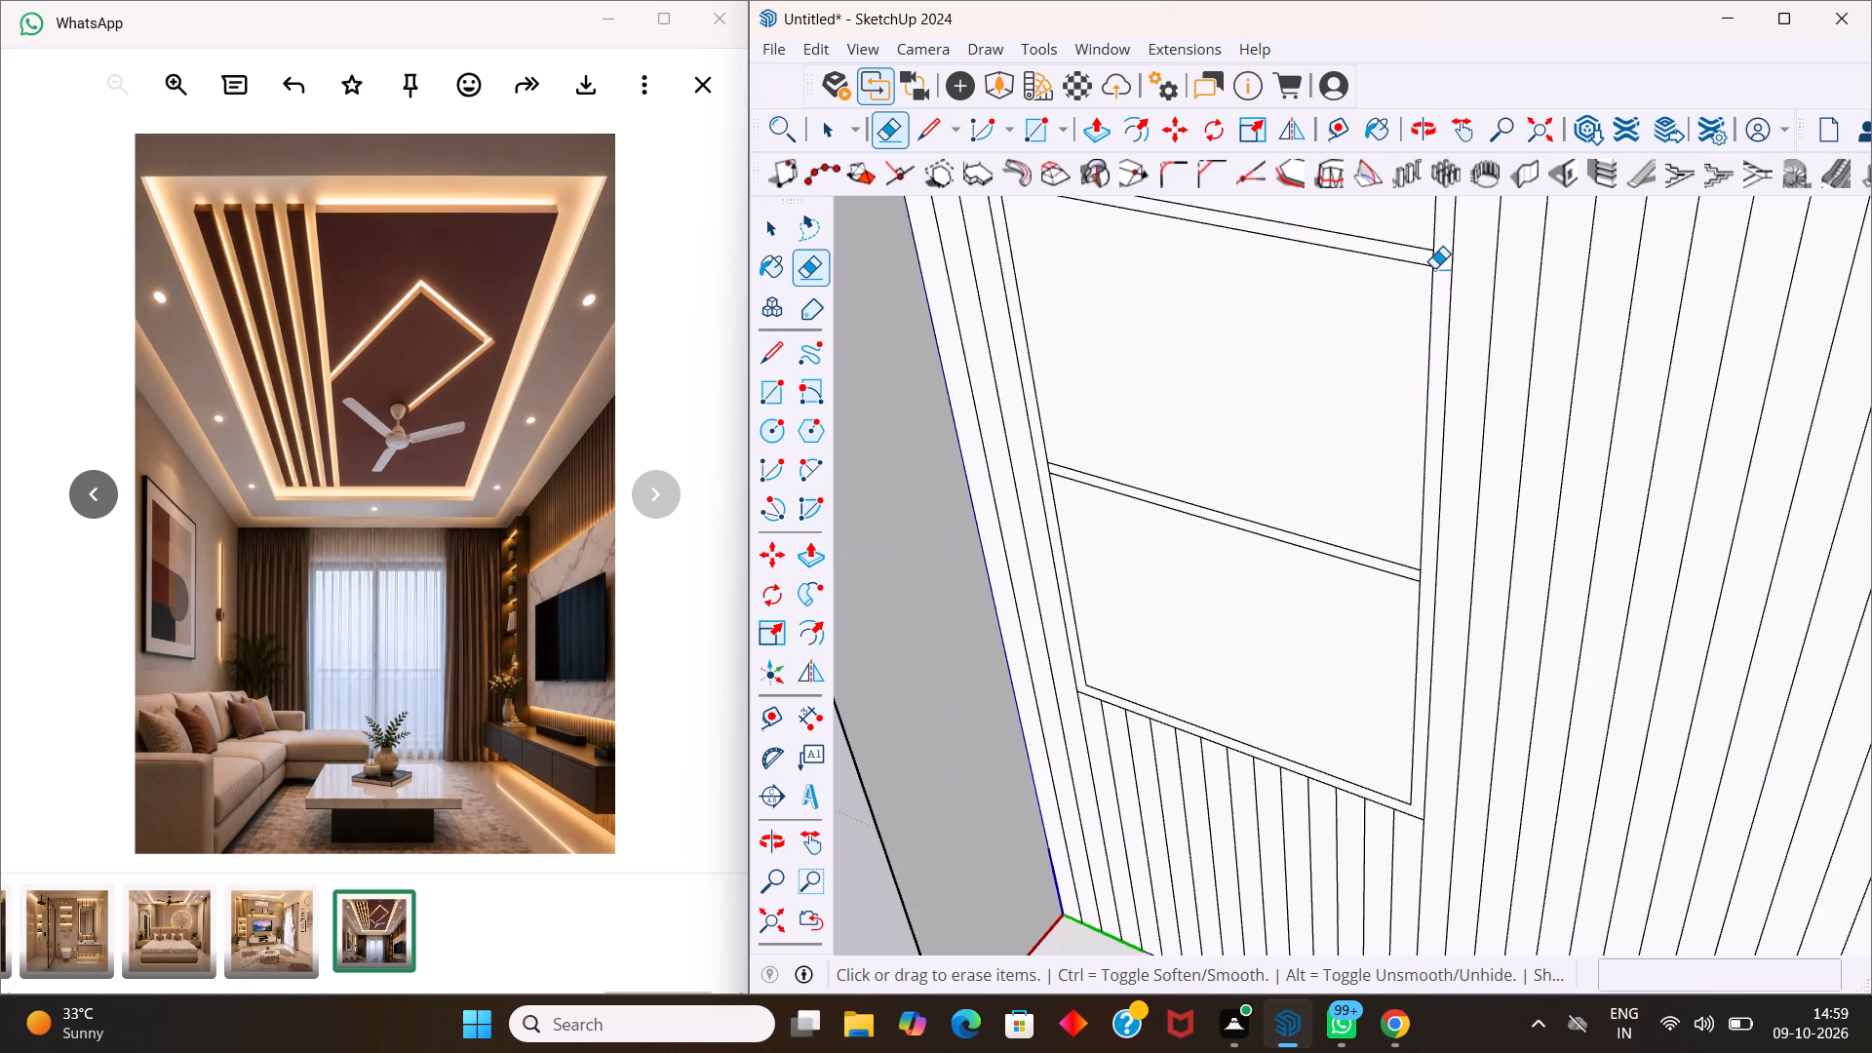
scroll(1430, 239, "up", 10)
left_click(1434, 284)
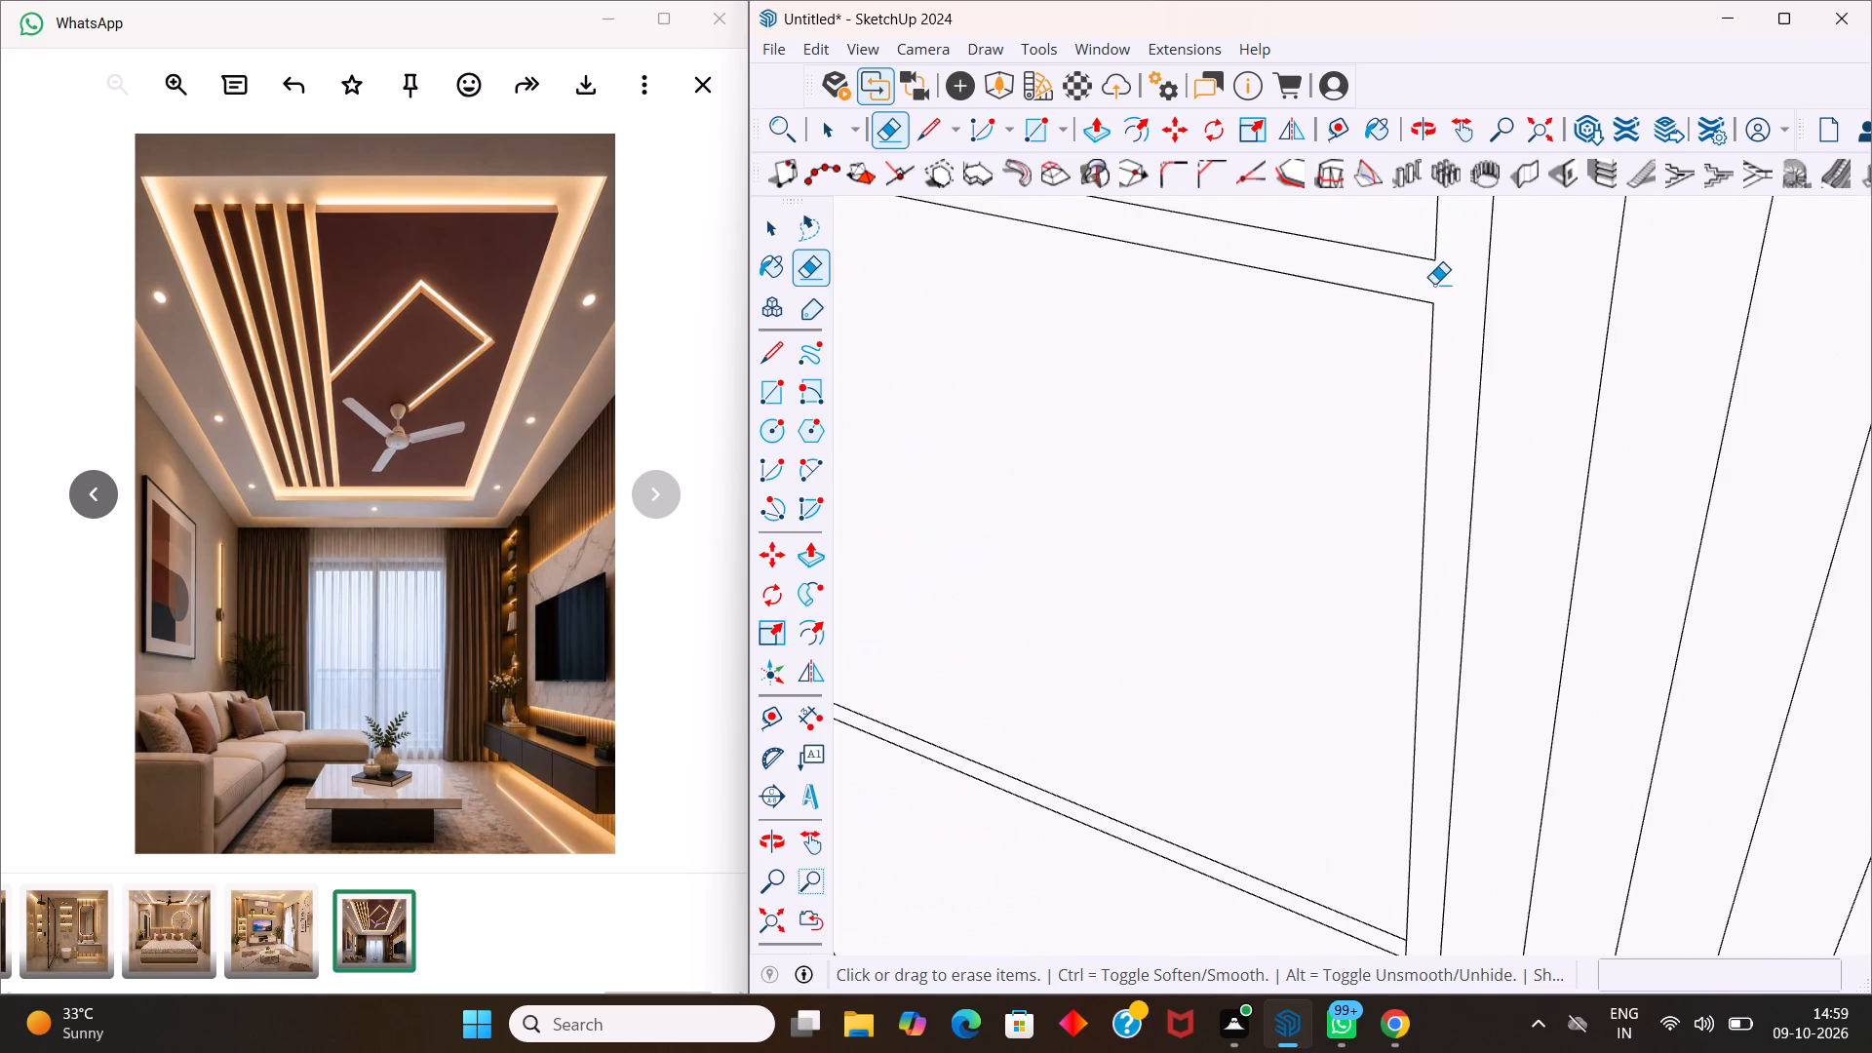
scroll(1431, 300, "down", 10)
scroll(1442, 771, "up", 4)
scroll(1413, 686, "up", 8)
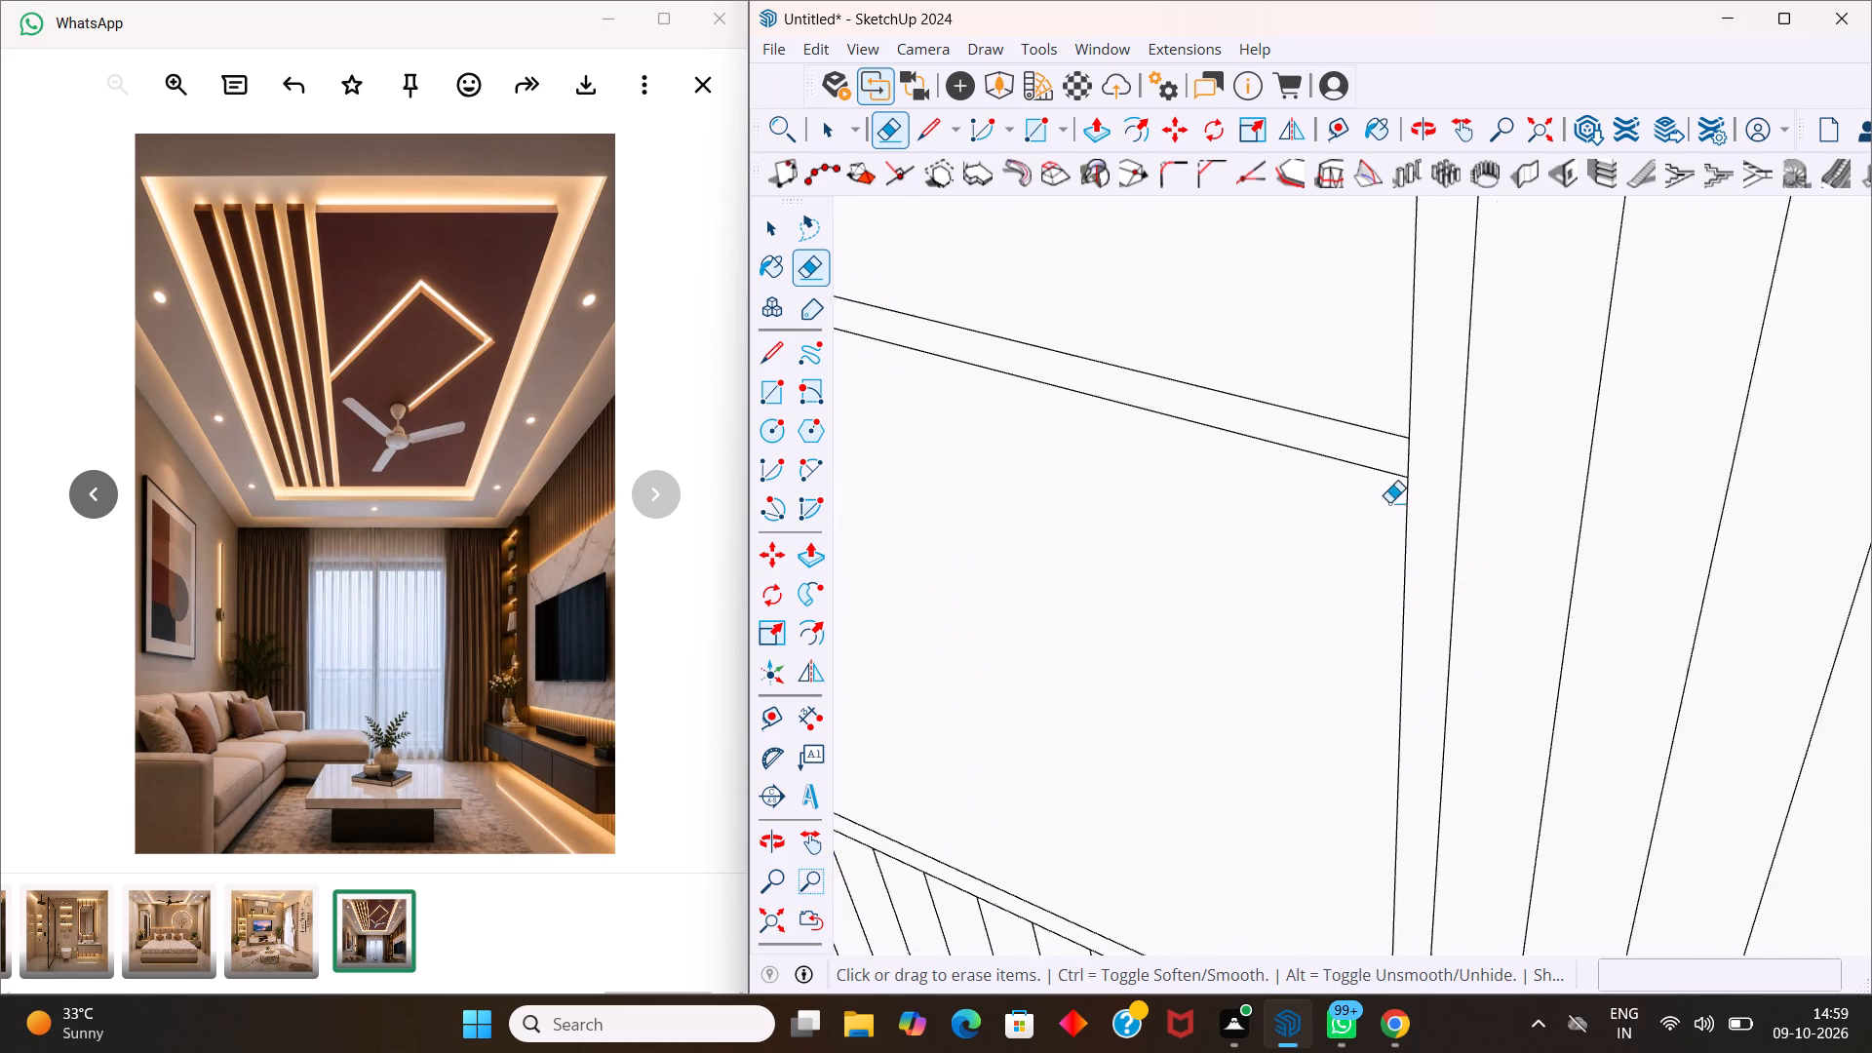
scroll(1389, 502, "up", 6)
left_click(1427, 434)
scroll(1428, 434, "down", 2)
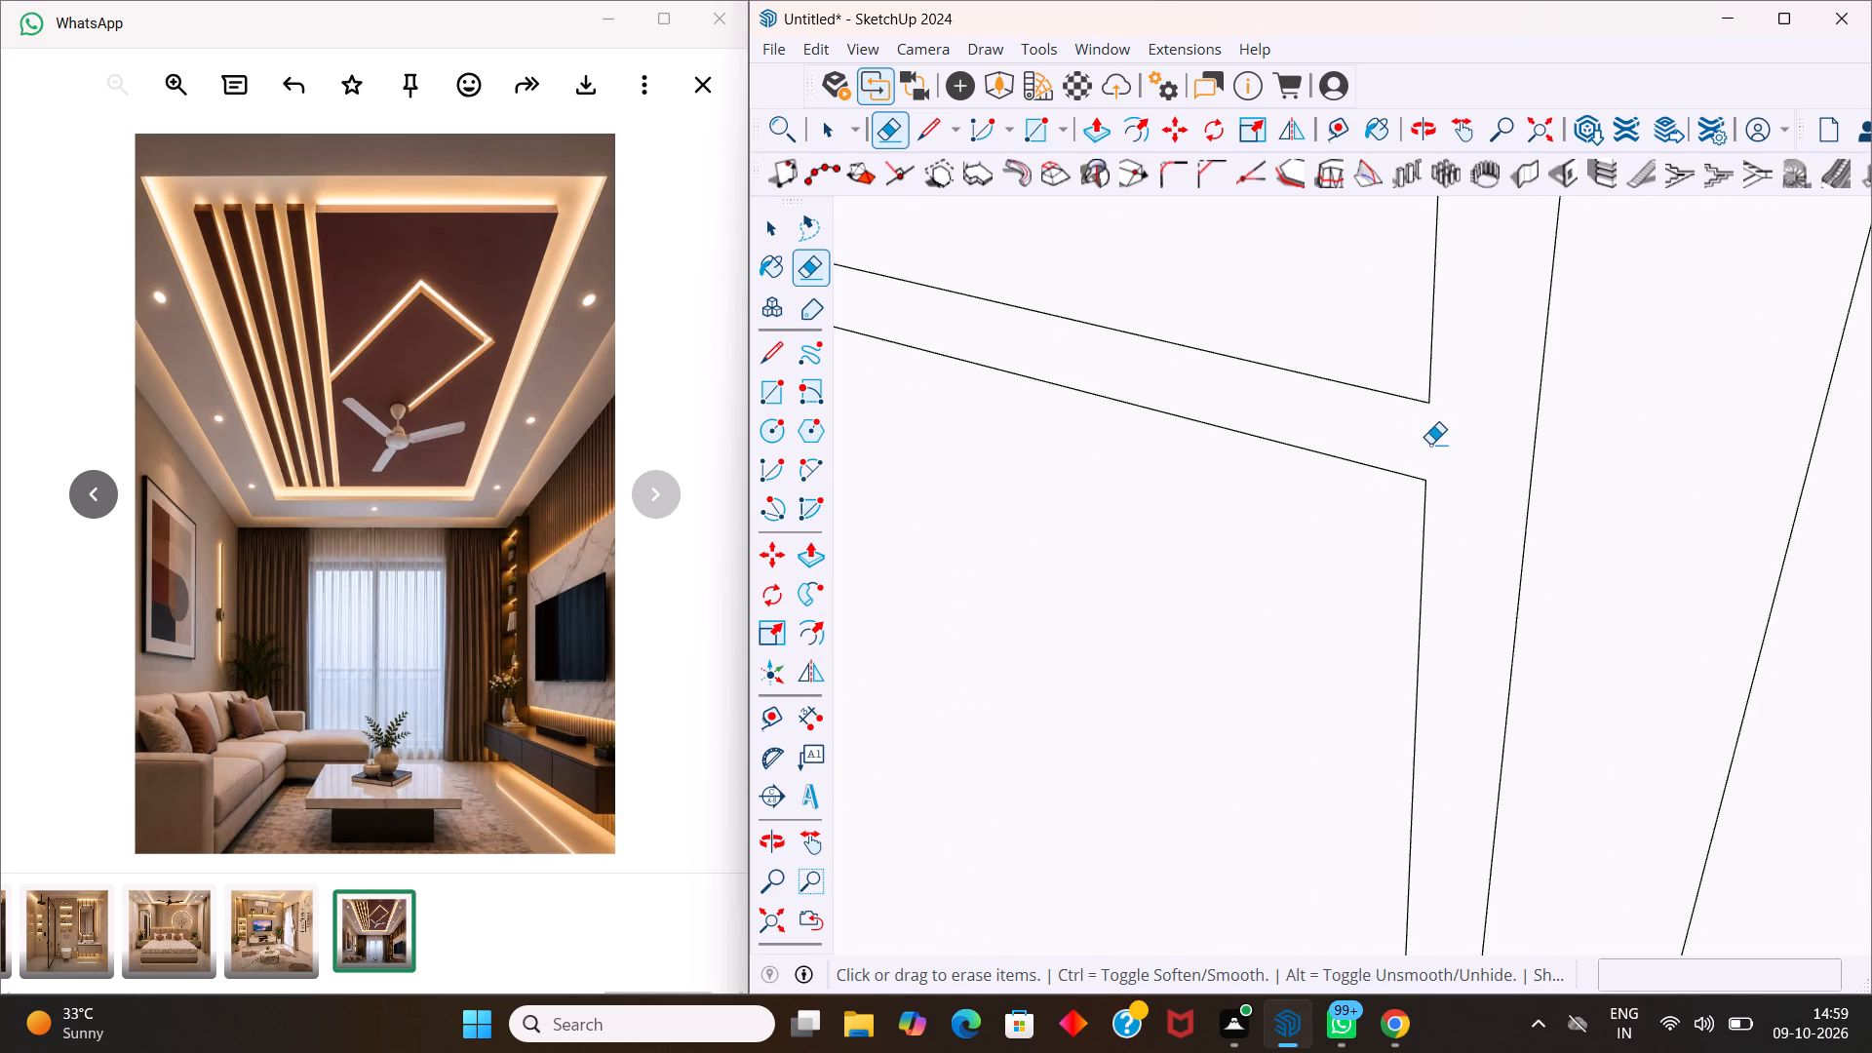
scroll(1430, 444, "down", 19)
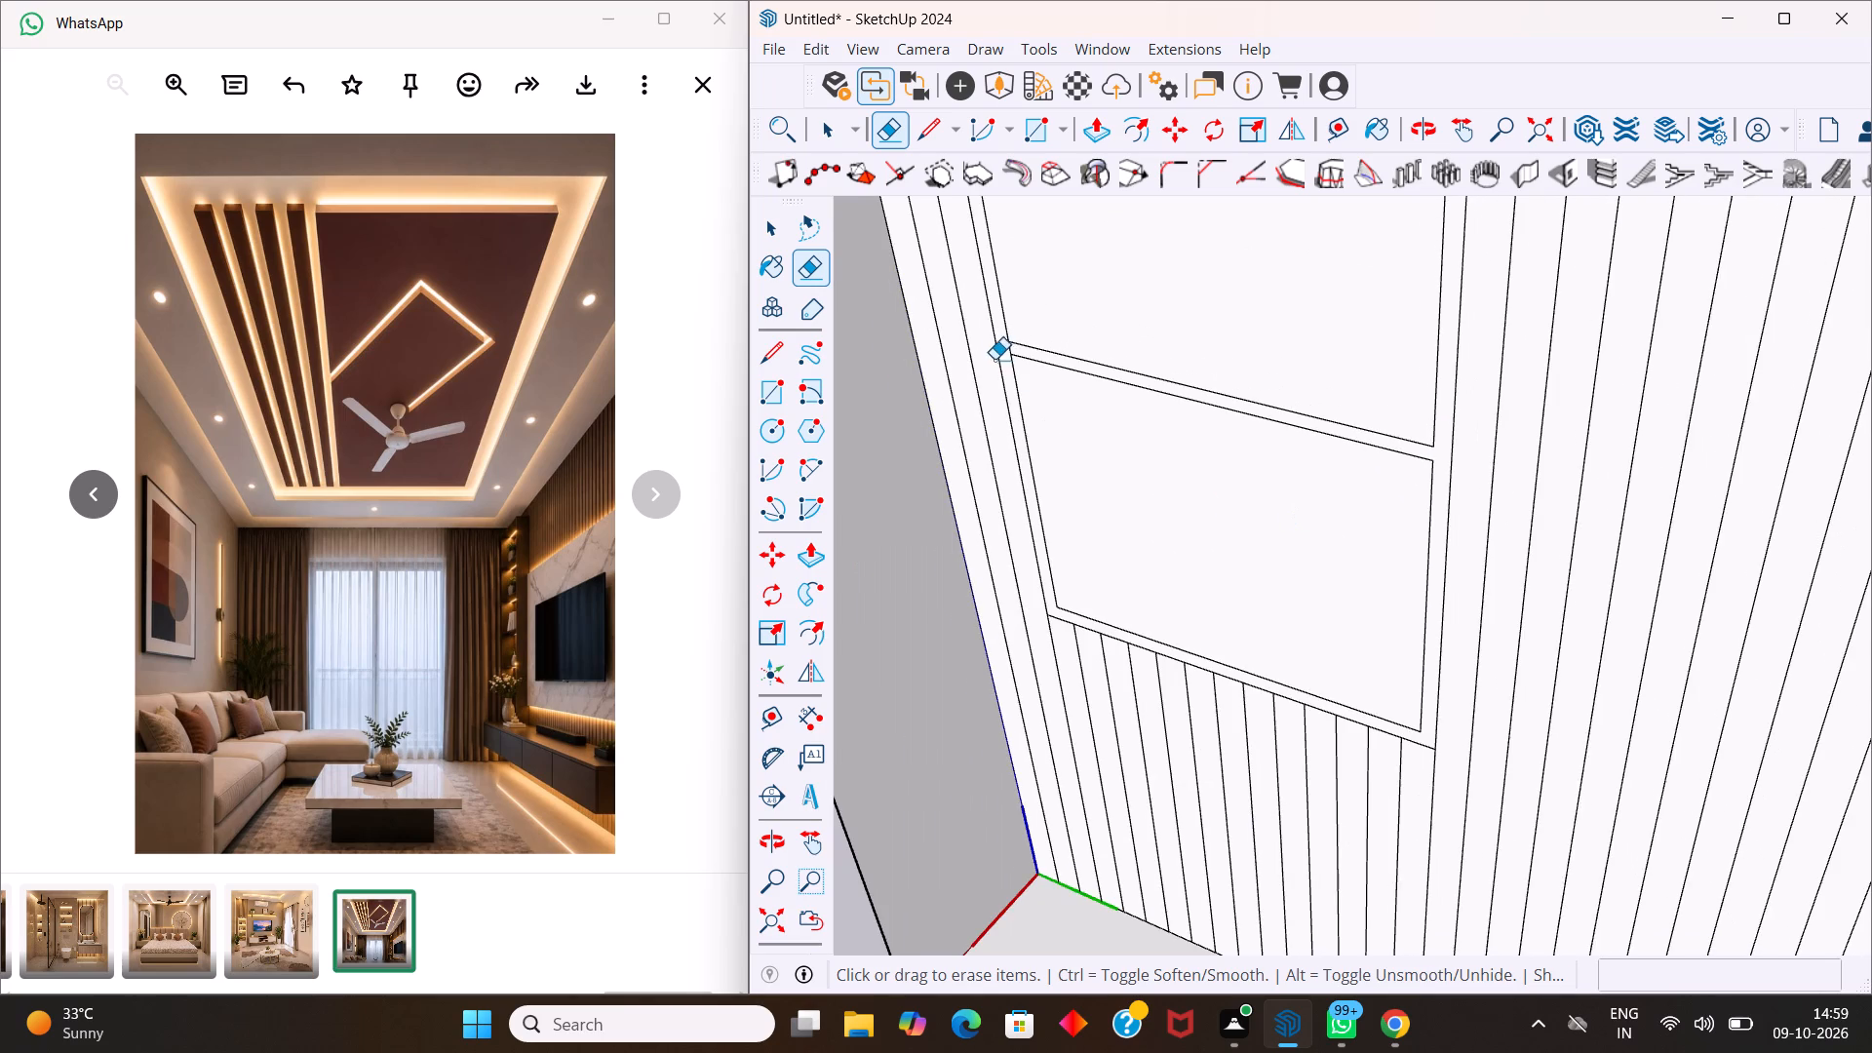
scroll(994, 353, "up", 20)
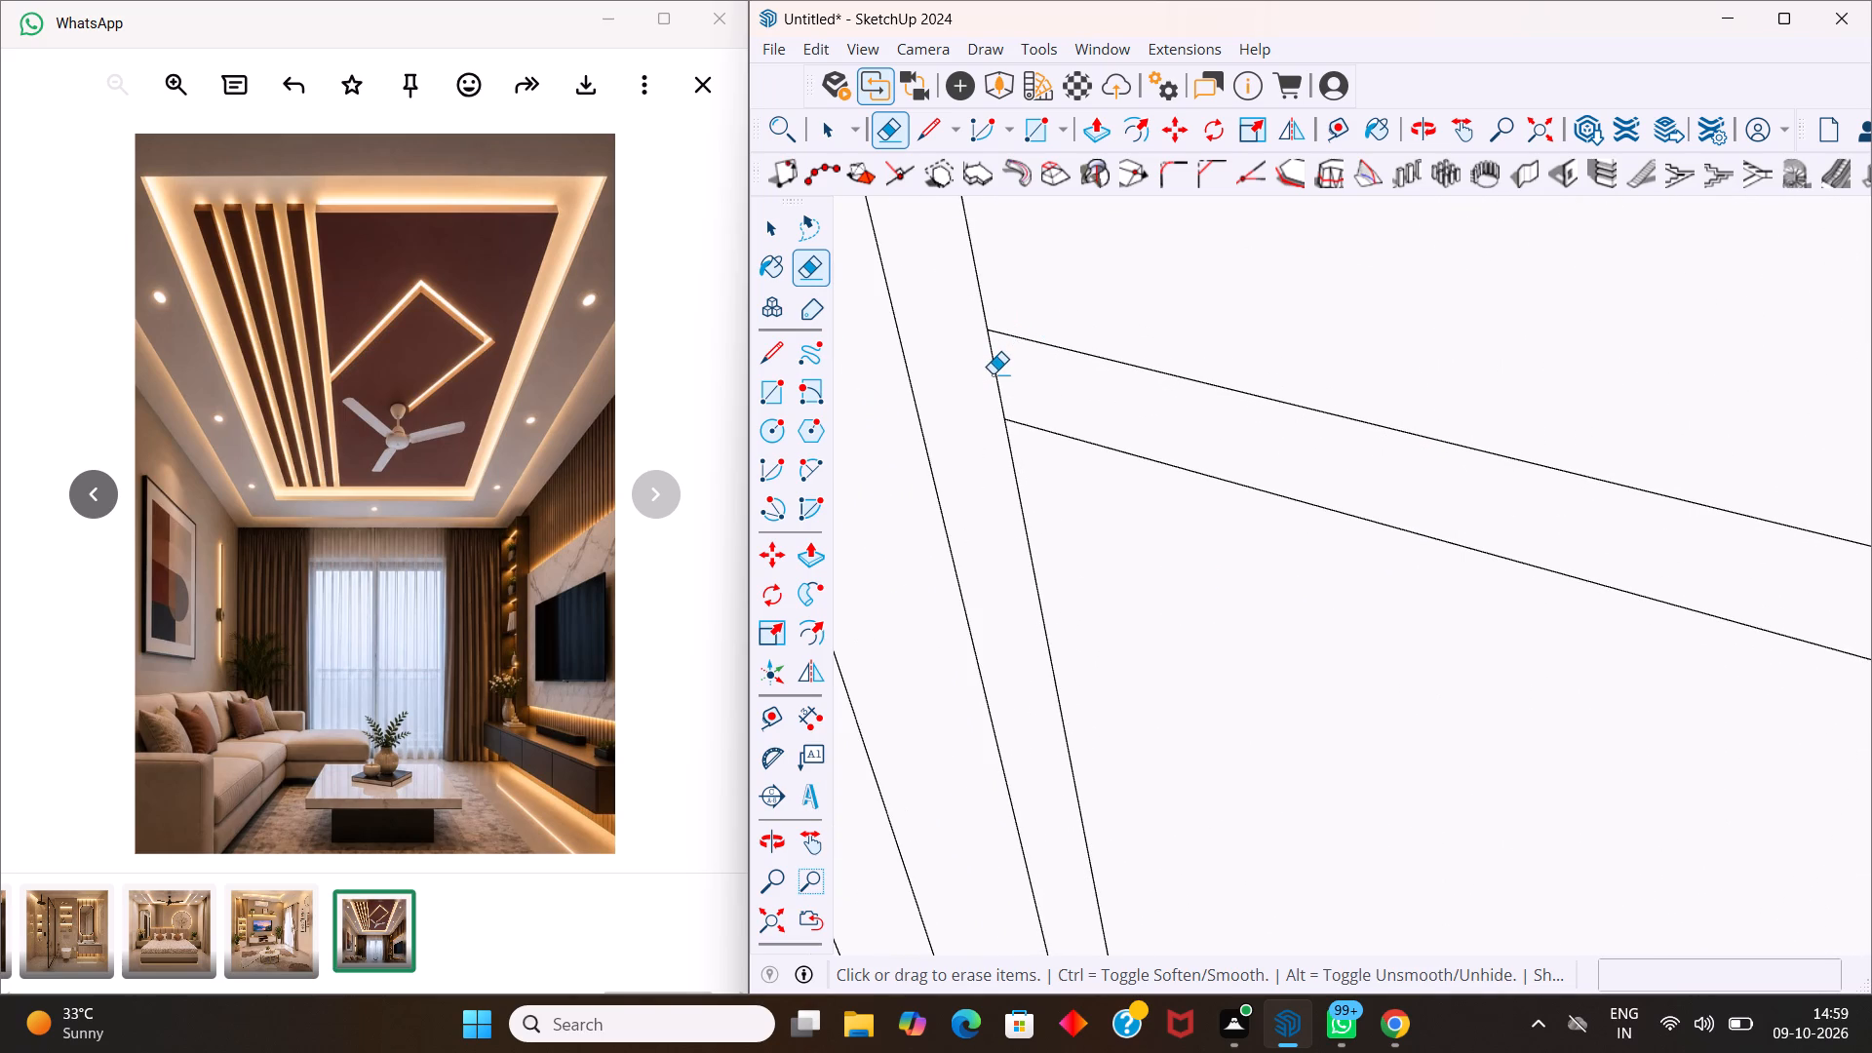
left_click(993, 373)
left_click(997, 374)
scroll(1001, 375, "down", 16)
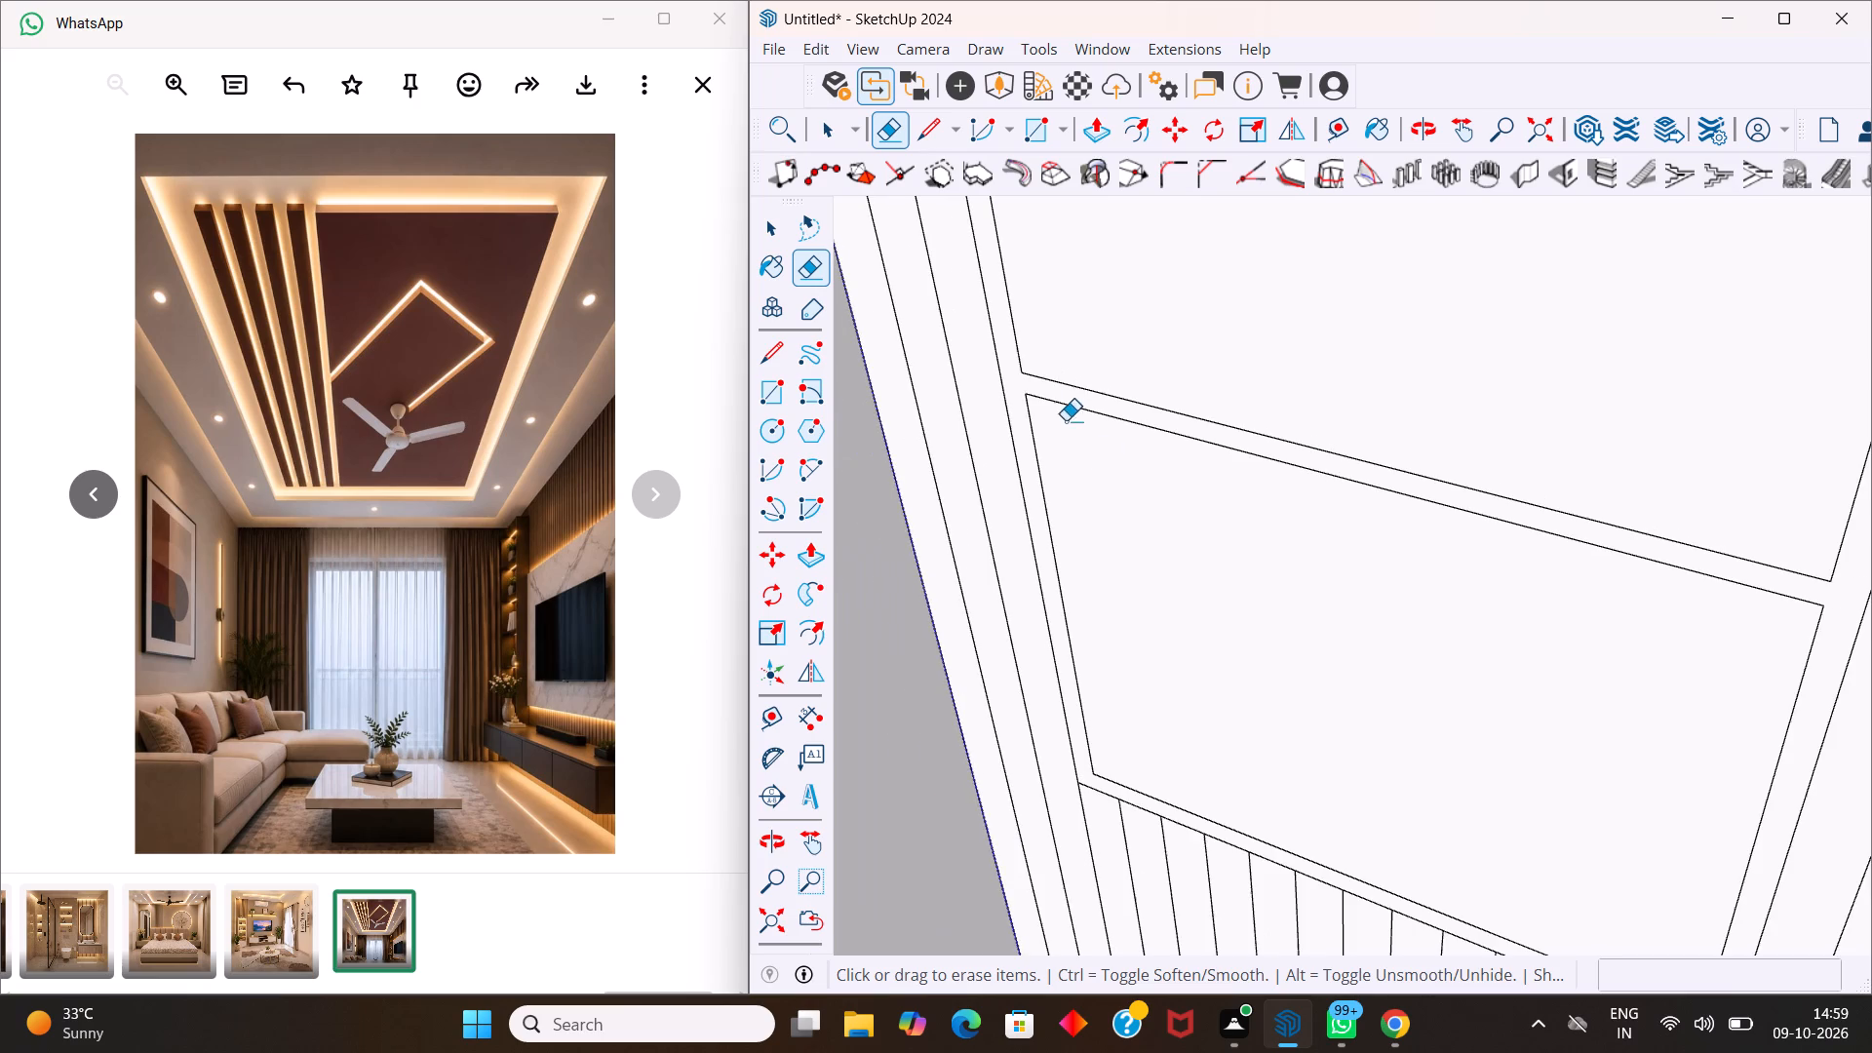
scroll(1184, 623, "down", 9)
scroll(1363, 777, "up", 5)
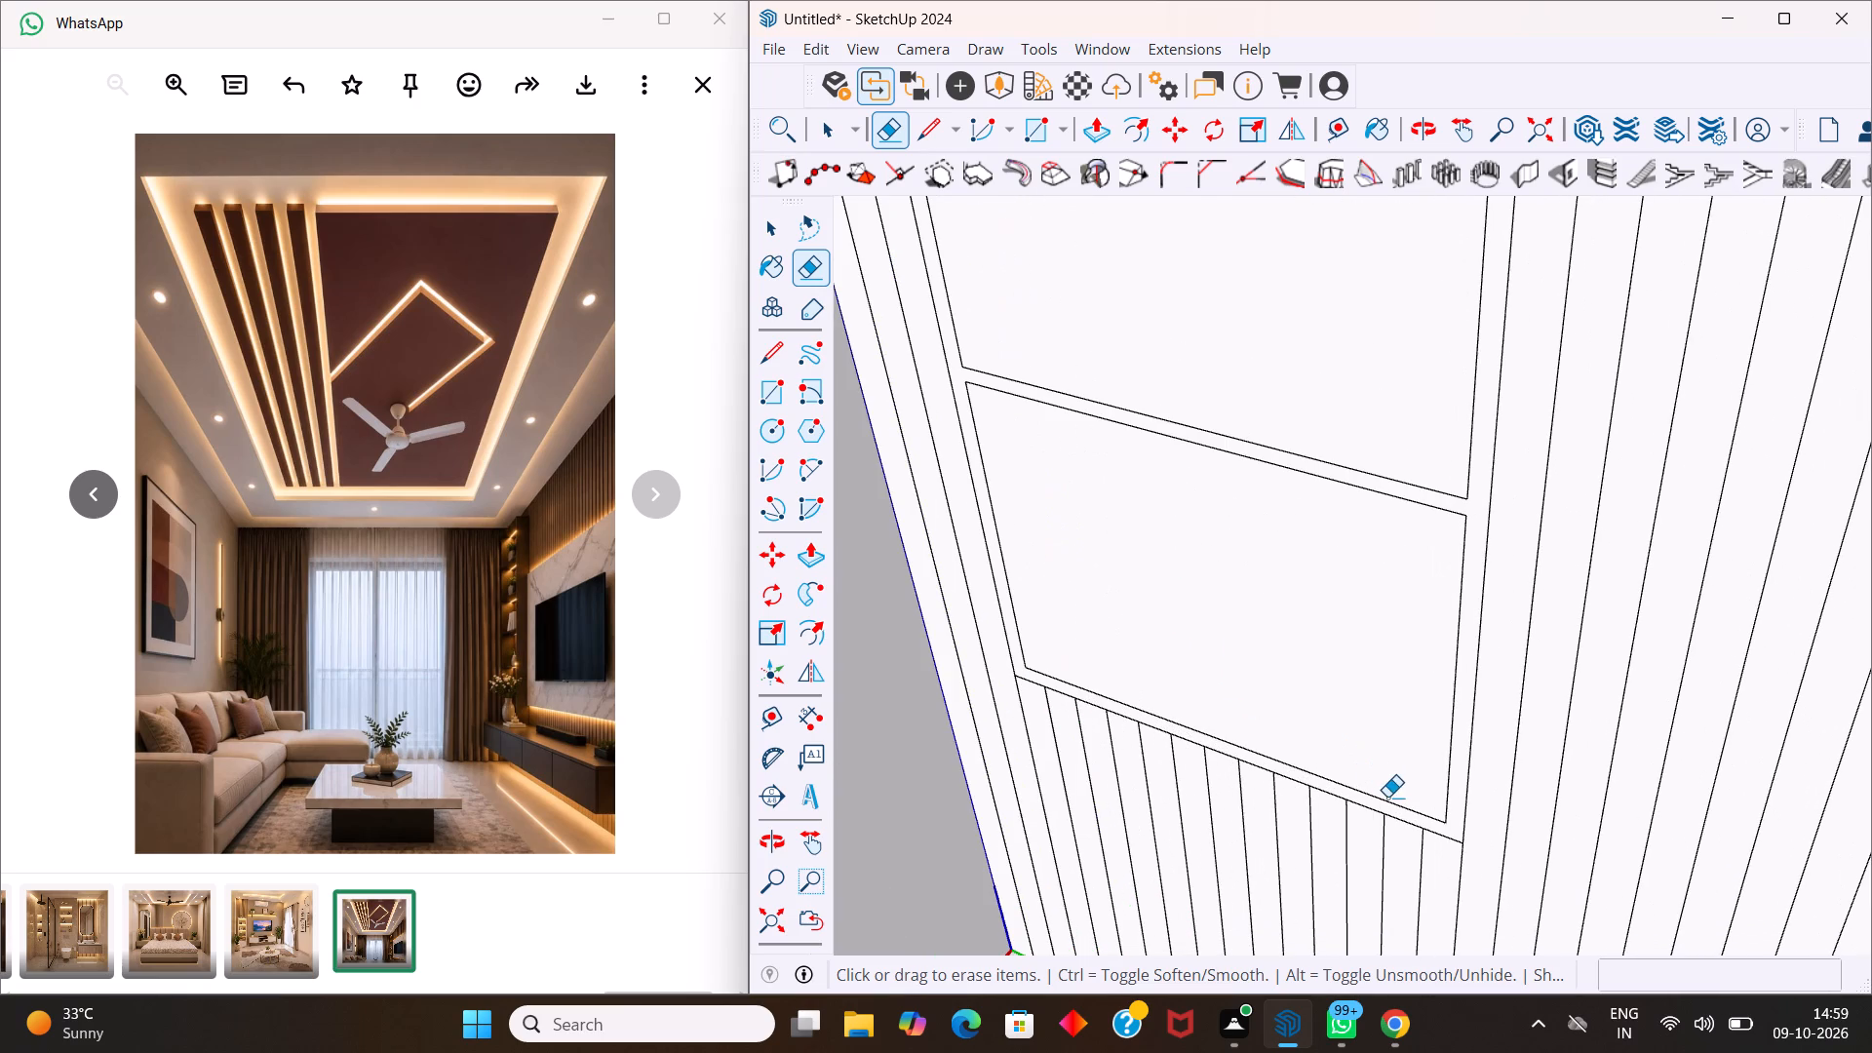
Draw a 1" high rectangle across the full width of the niche's top compartment, along its upper edge.
key("space")
scroll(1358, 727, "down", 8)
scroll(1293, 643, "down", 7)
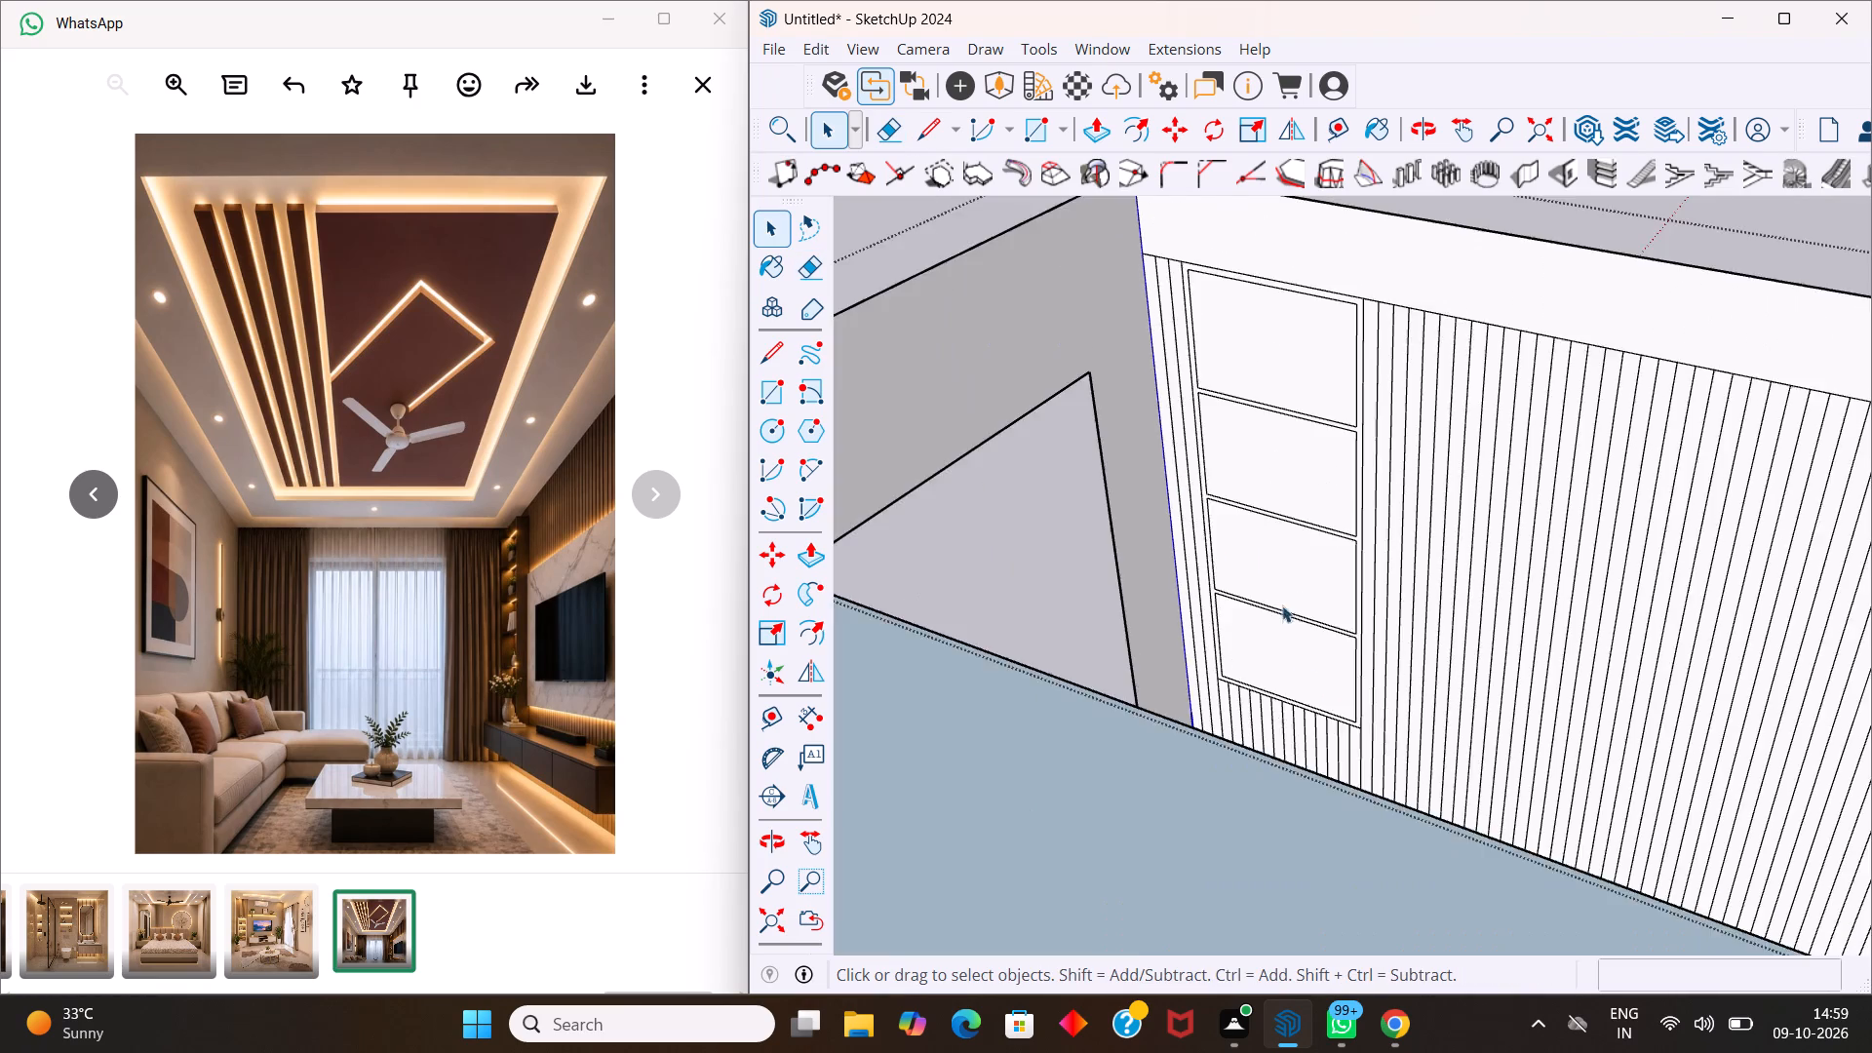
scroll(1282, 605, "down", 4)
scroll(1288, 437, "up", 7)
scroll(1302, 440, "down", 4)
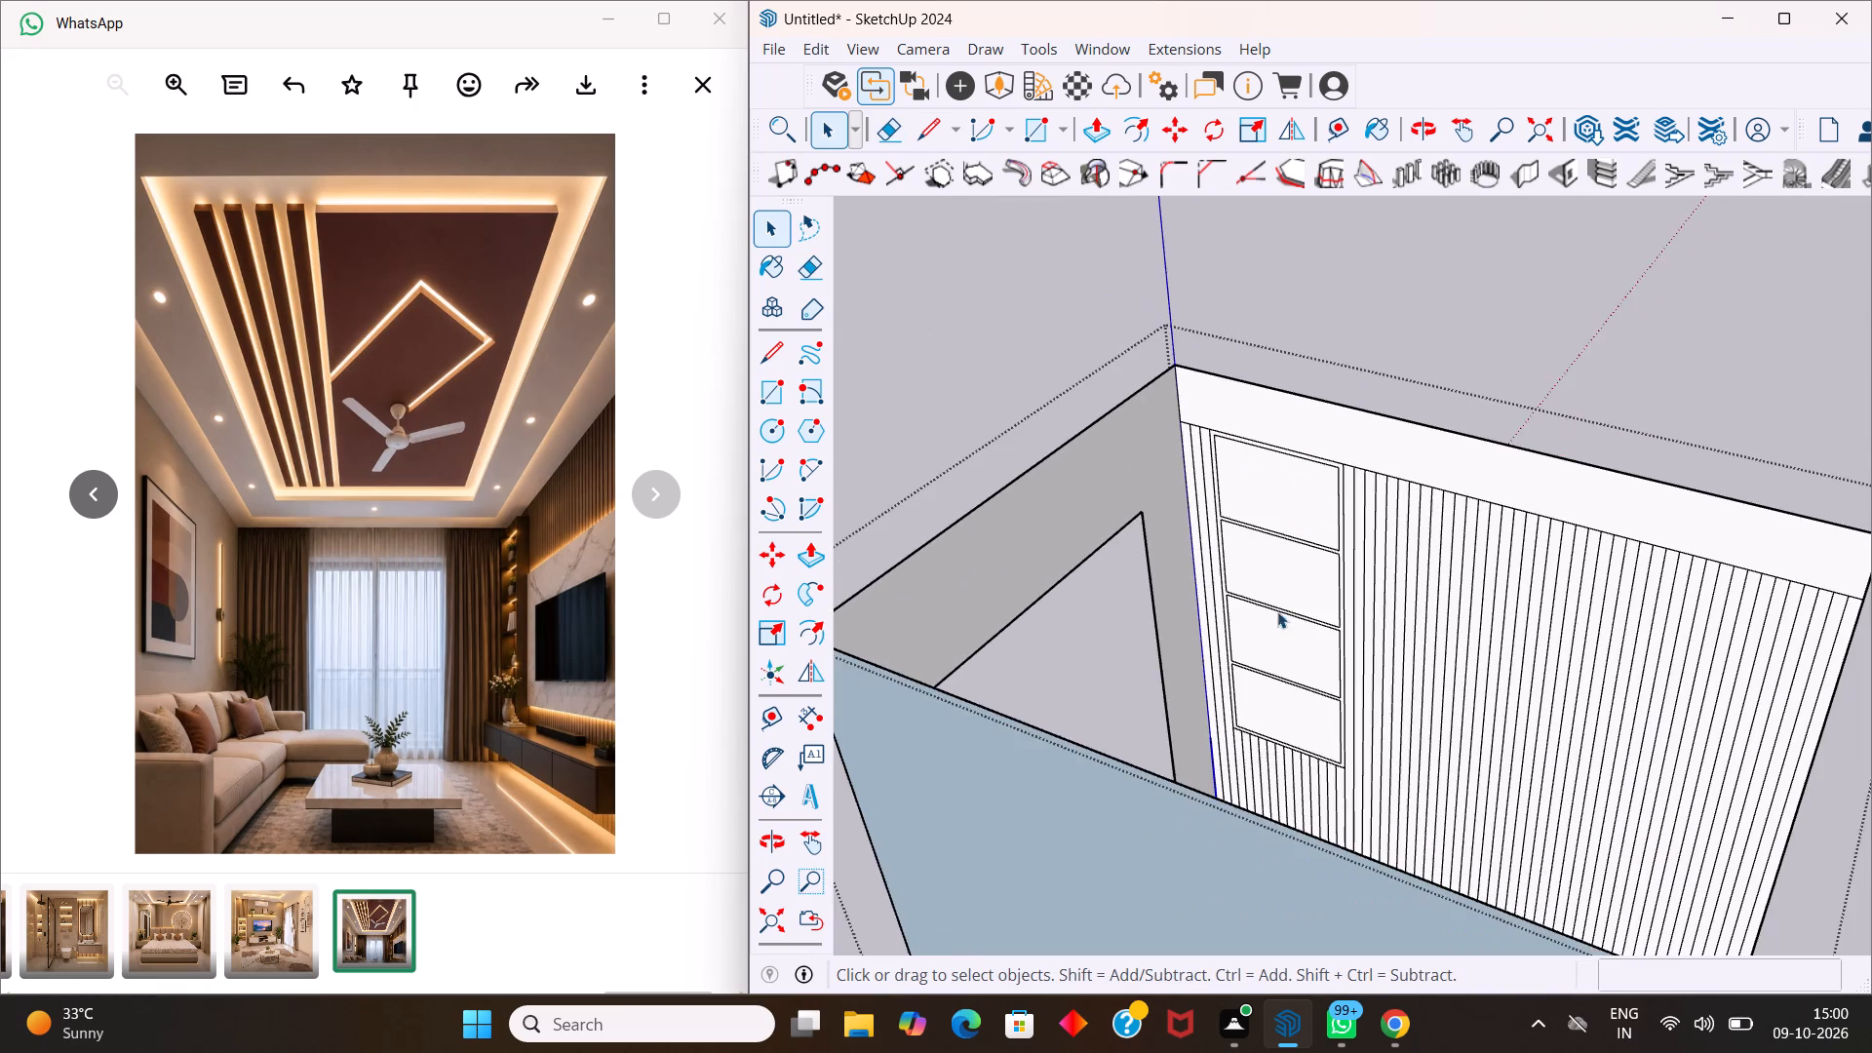
middle_click_drag(1260, 682, 1135, 656)
middle_click(1133, 655)
scroll(1221, 646, "up", 1)
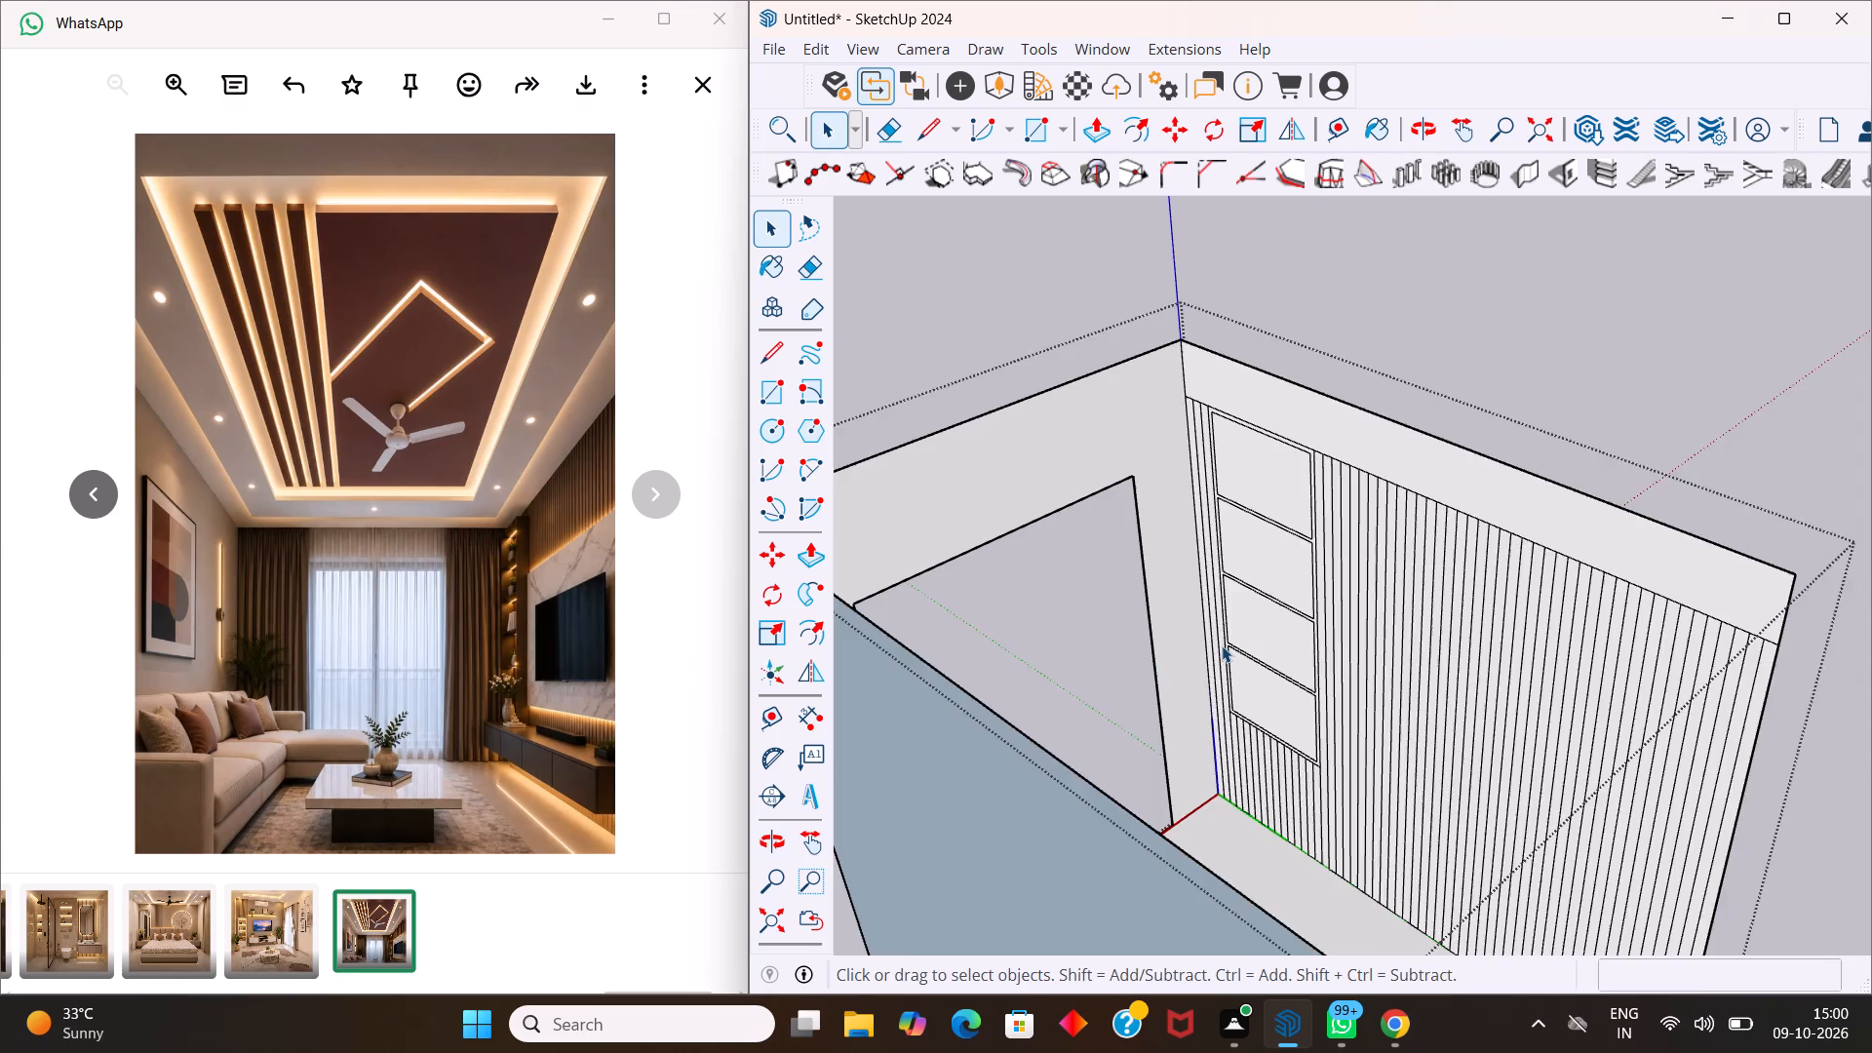
scroll(1222, 645, "up", 2)
middle_click_drag(1289, 622, 1311, 631)
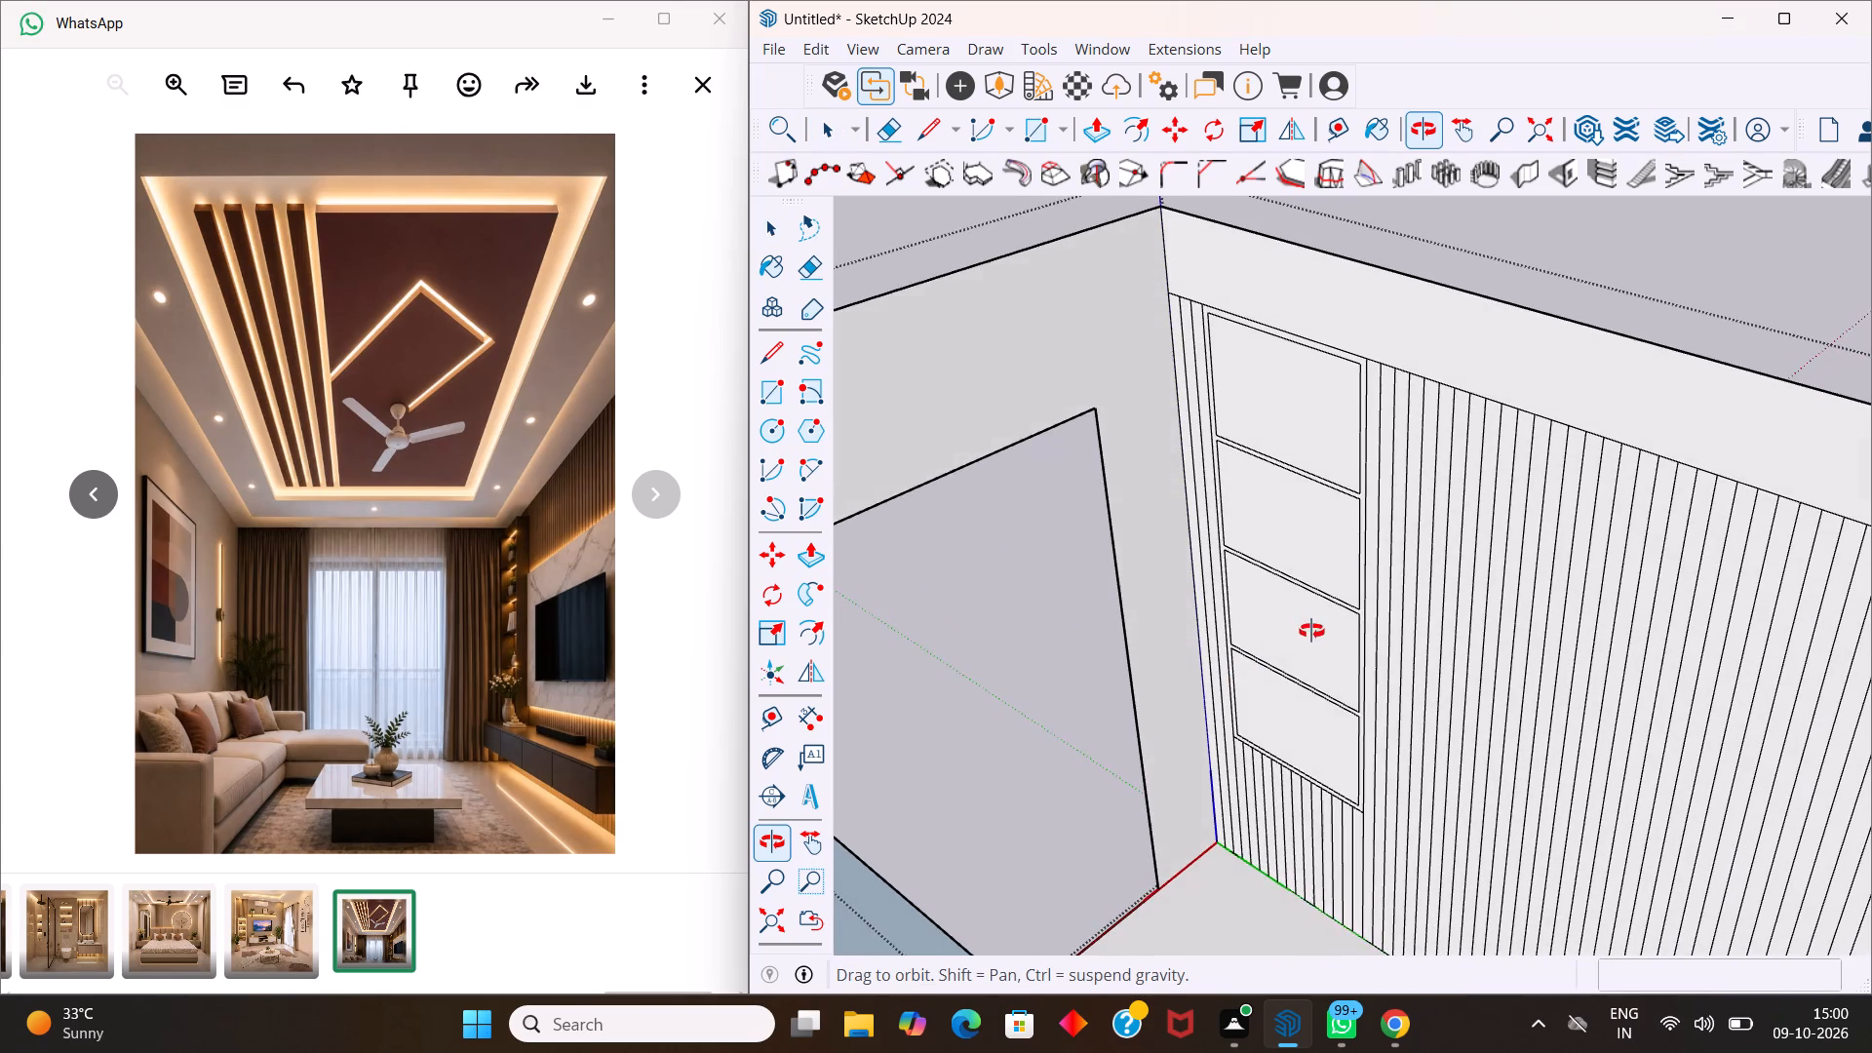
middle_click_drag(1311, 631, 1361, 631)
scroll(1394, 505, "up", 4)
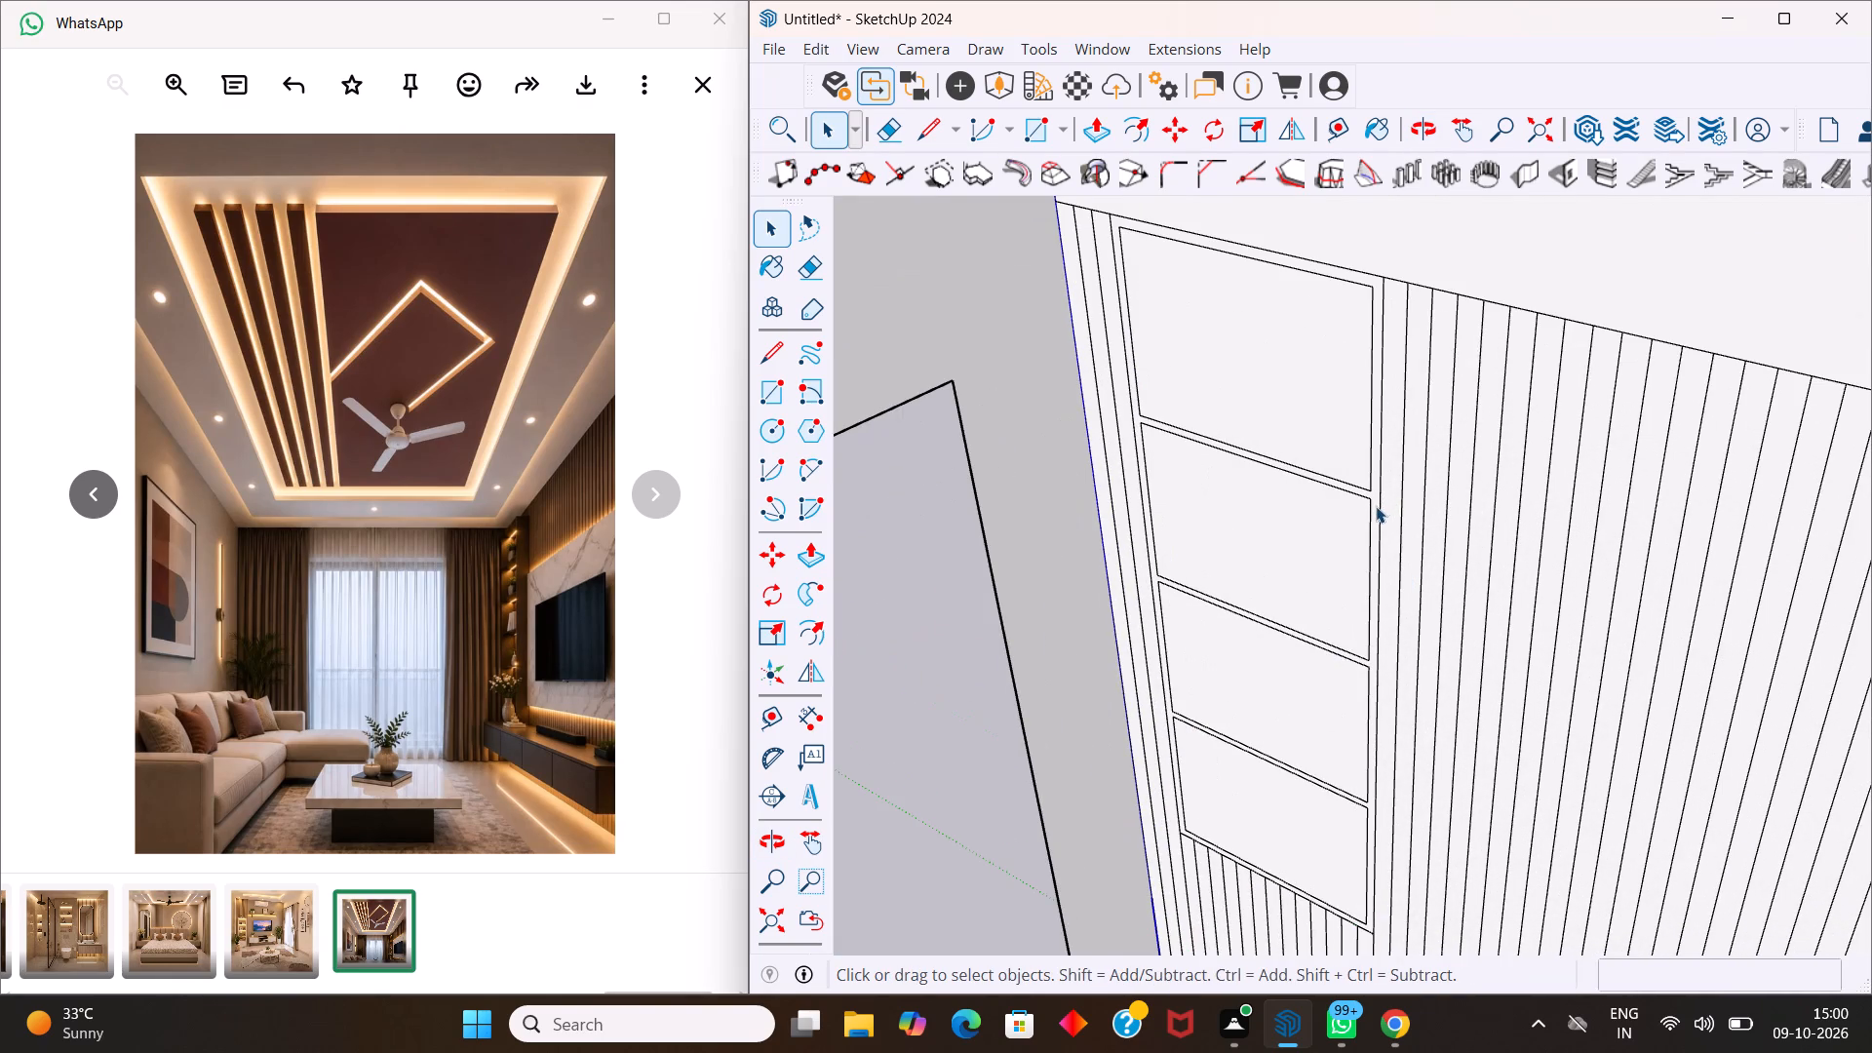
scroll(1376, 506, "up", 4)
scroll(1373, 496, "down", 4)
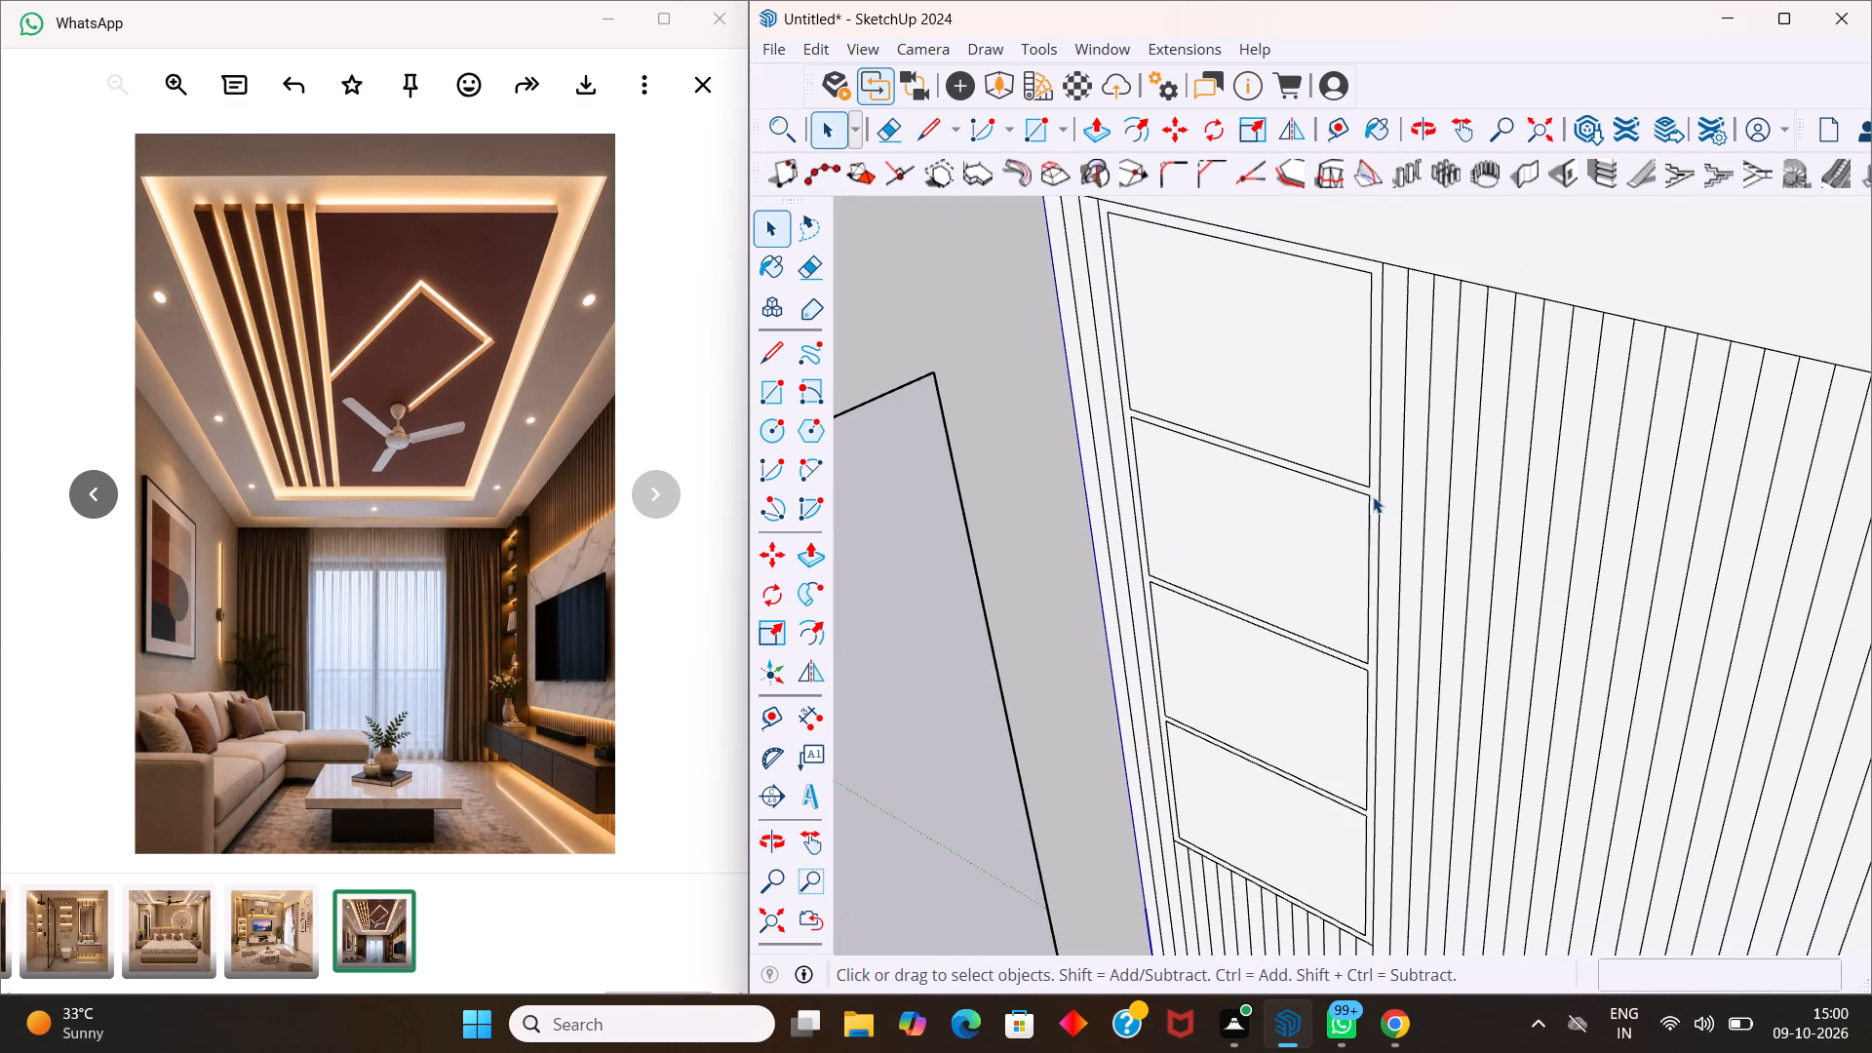
key("r")
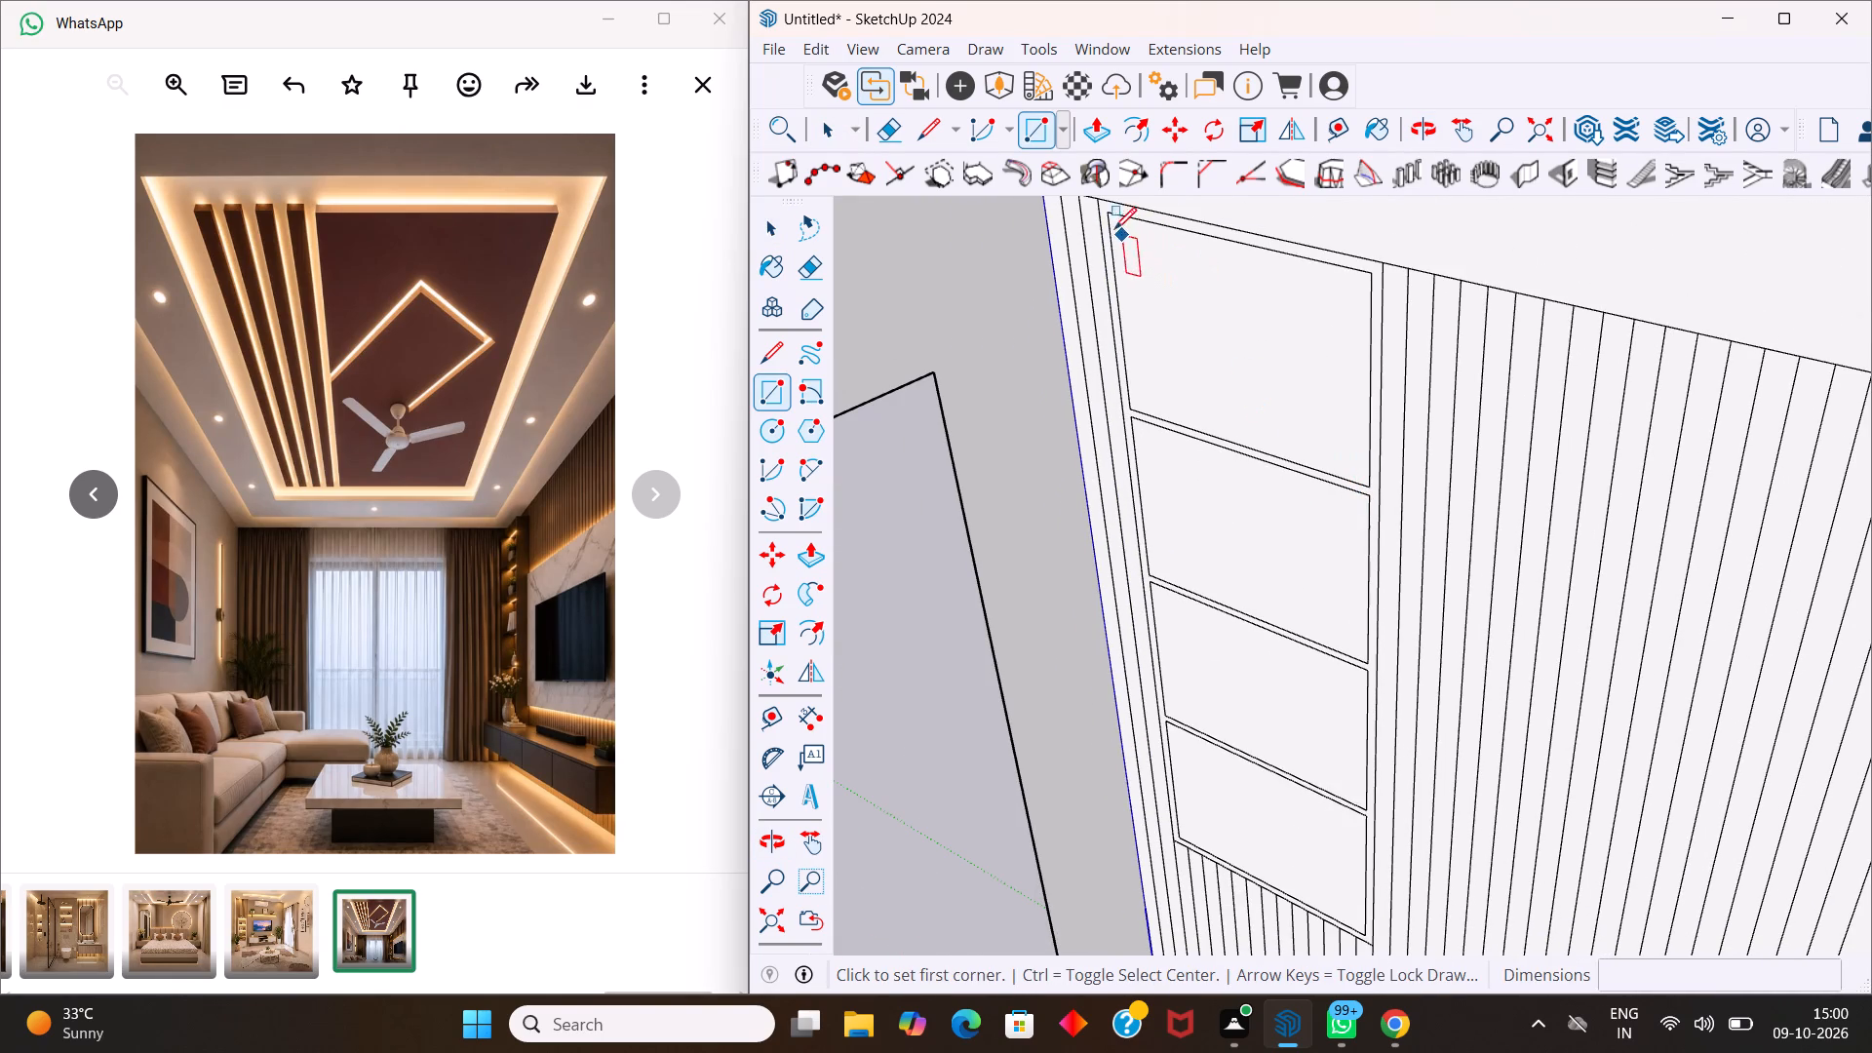
left_click(1109, 216)
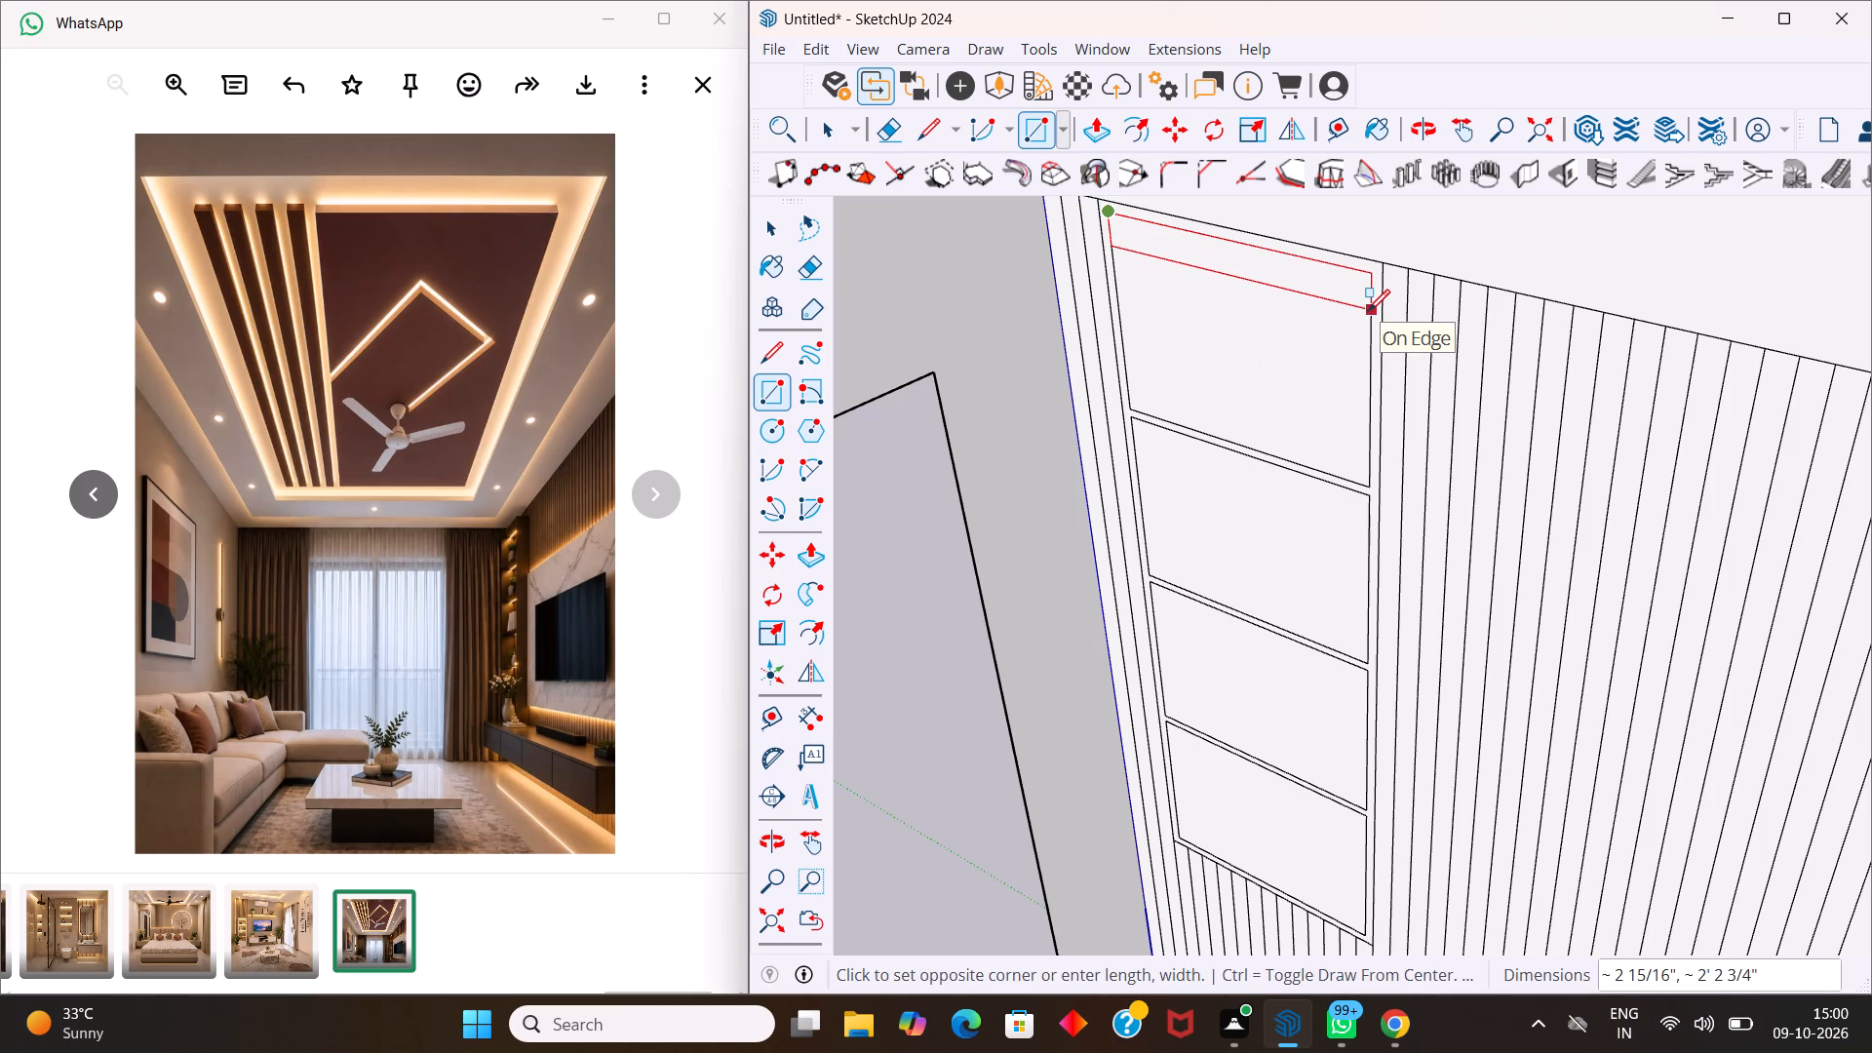
key("1")
key("Return")
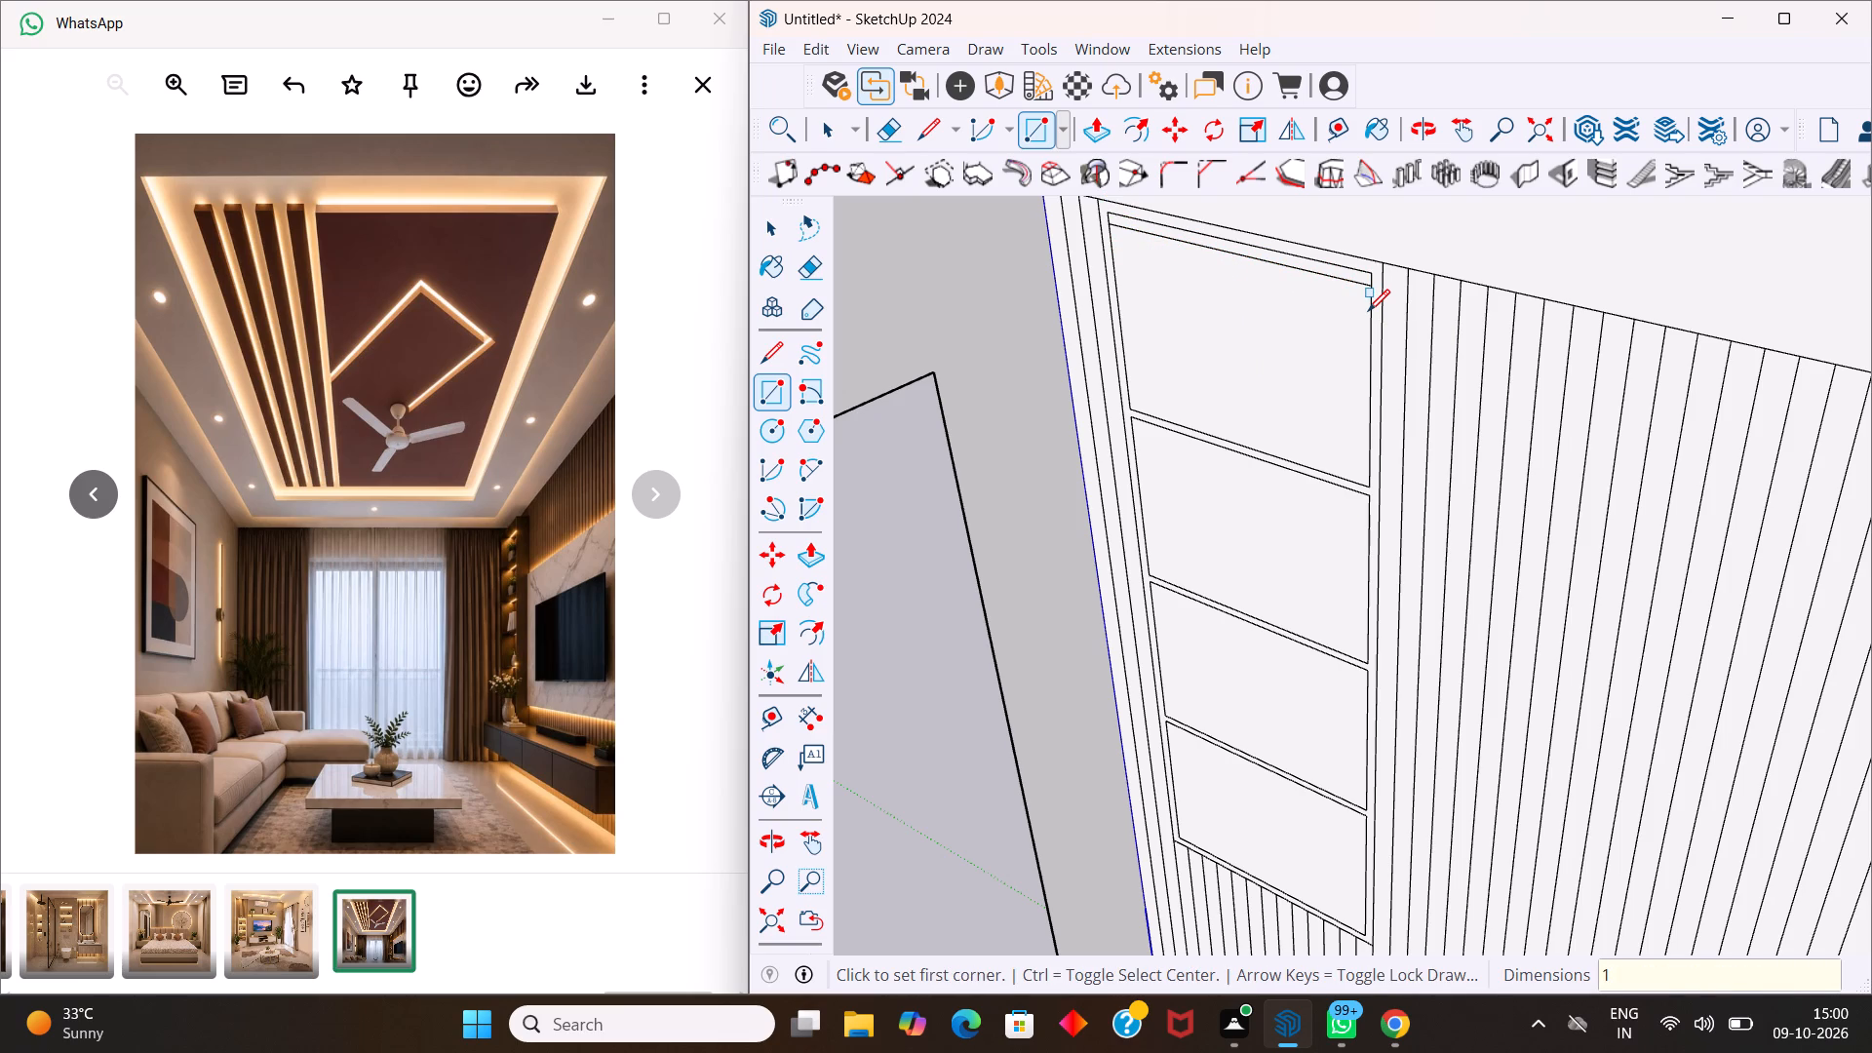
Draw 1" high full-width rectangles along the upper edges of the second and third compartments.
left_click(1139, 423)
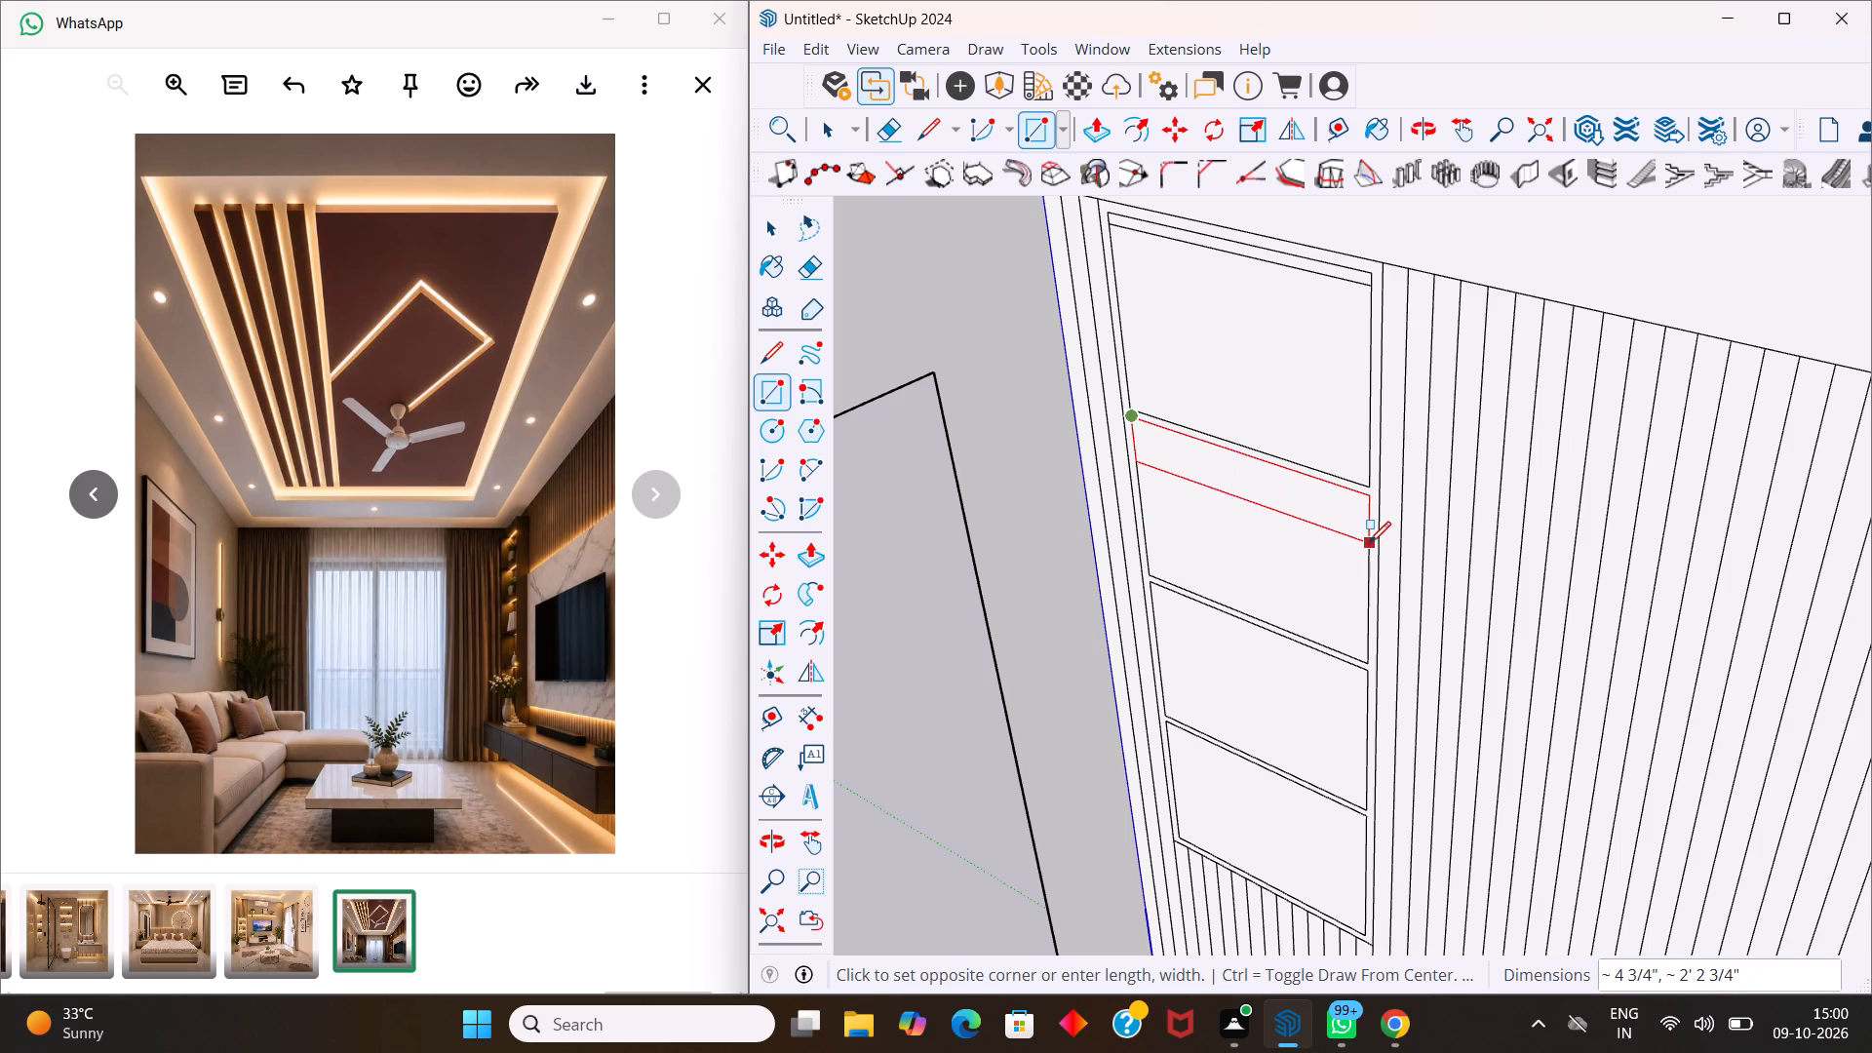
key("1")
key("Return")
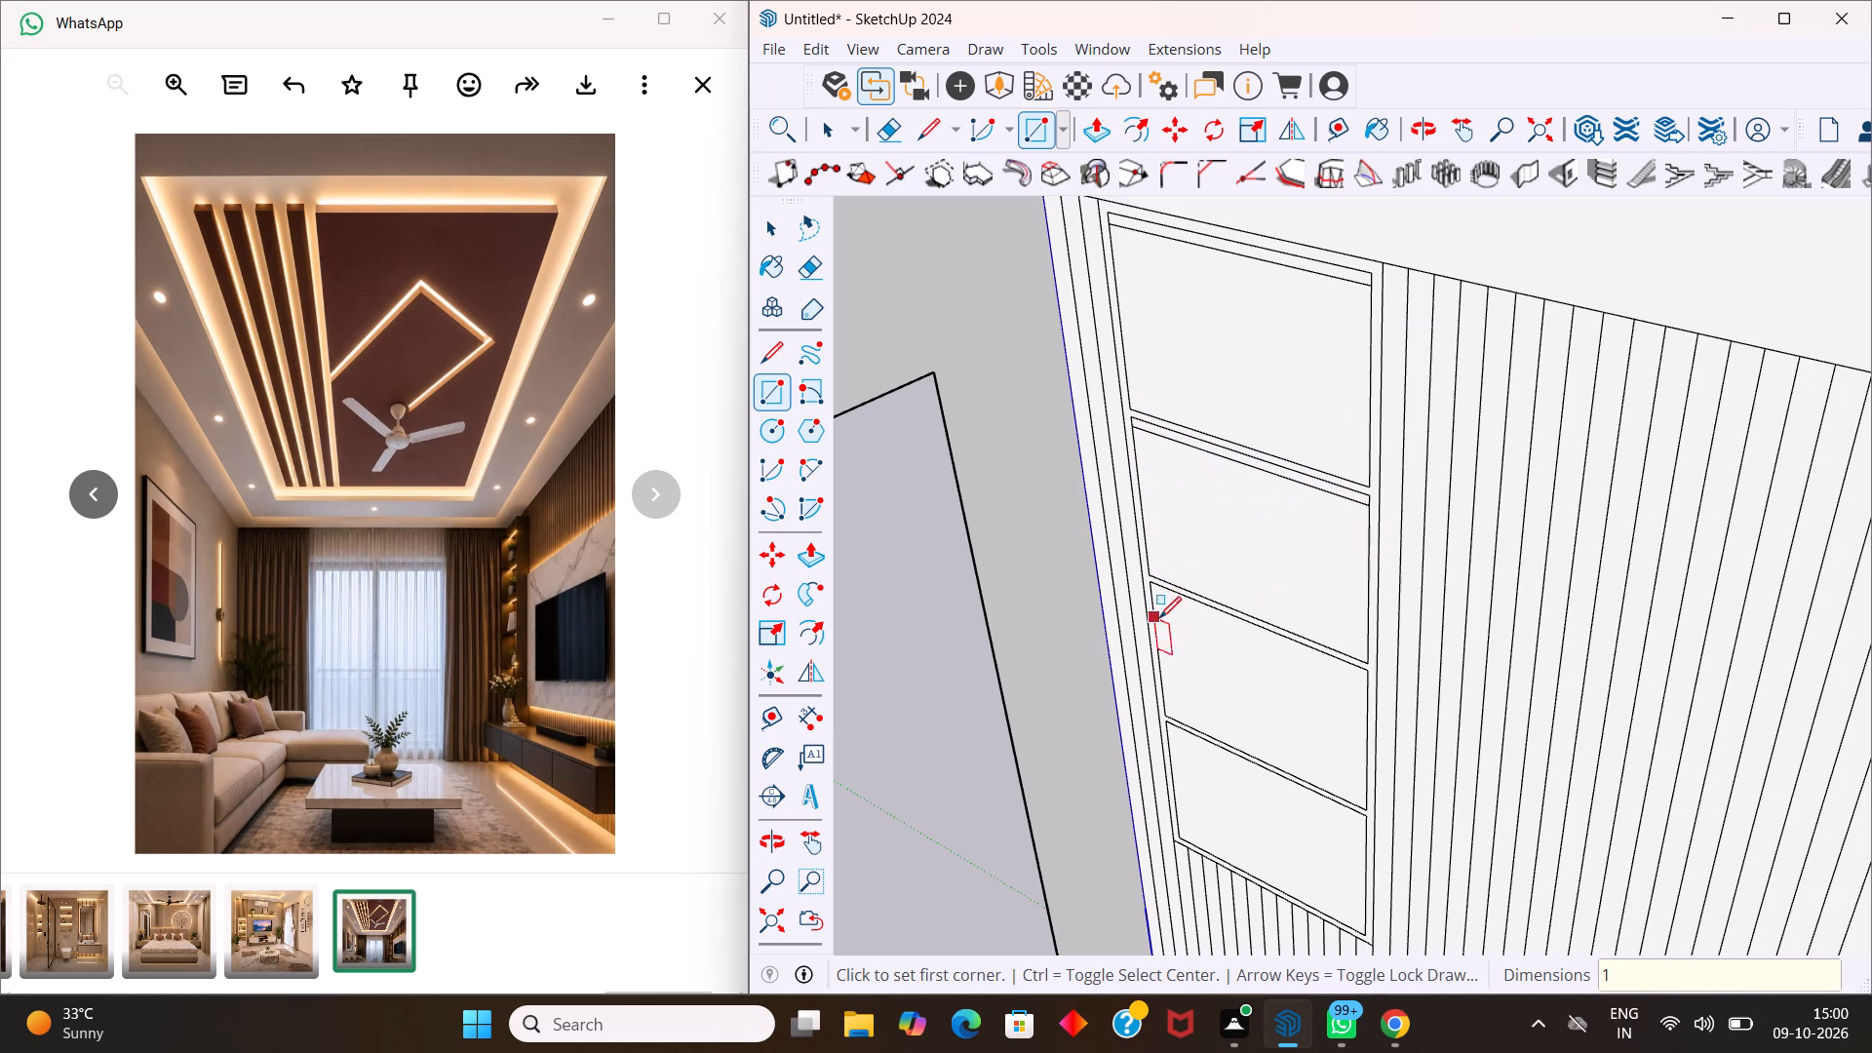
left_click(1151, 591)
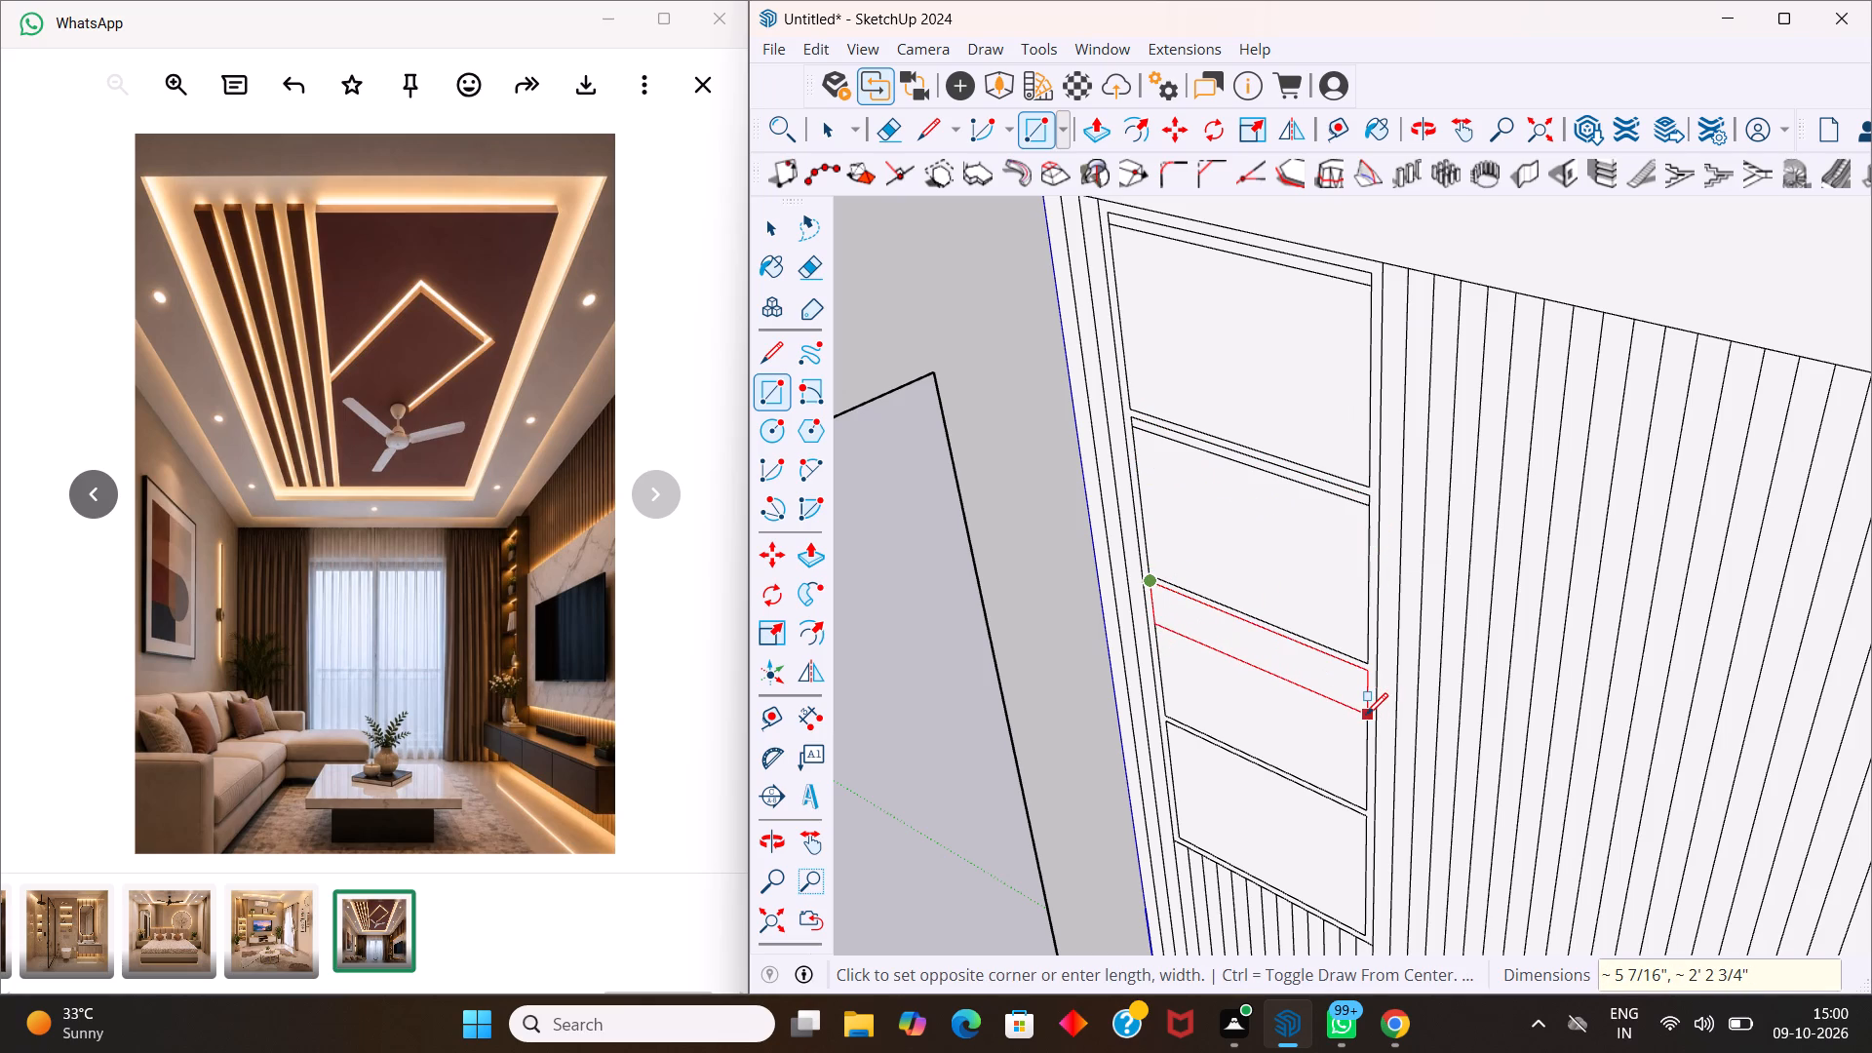
key("1")
key("Return")
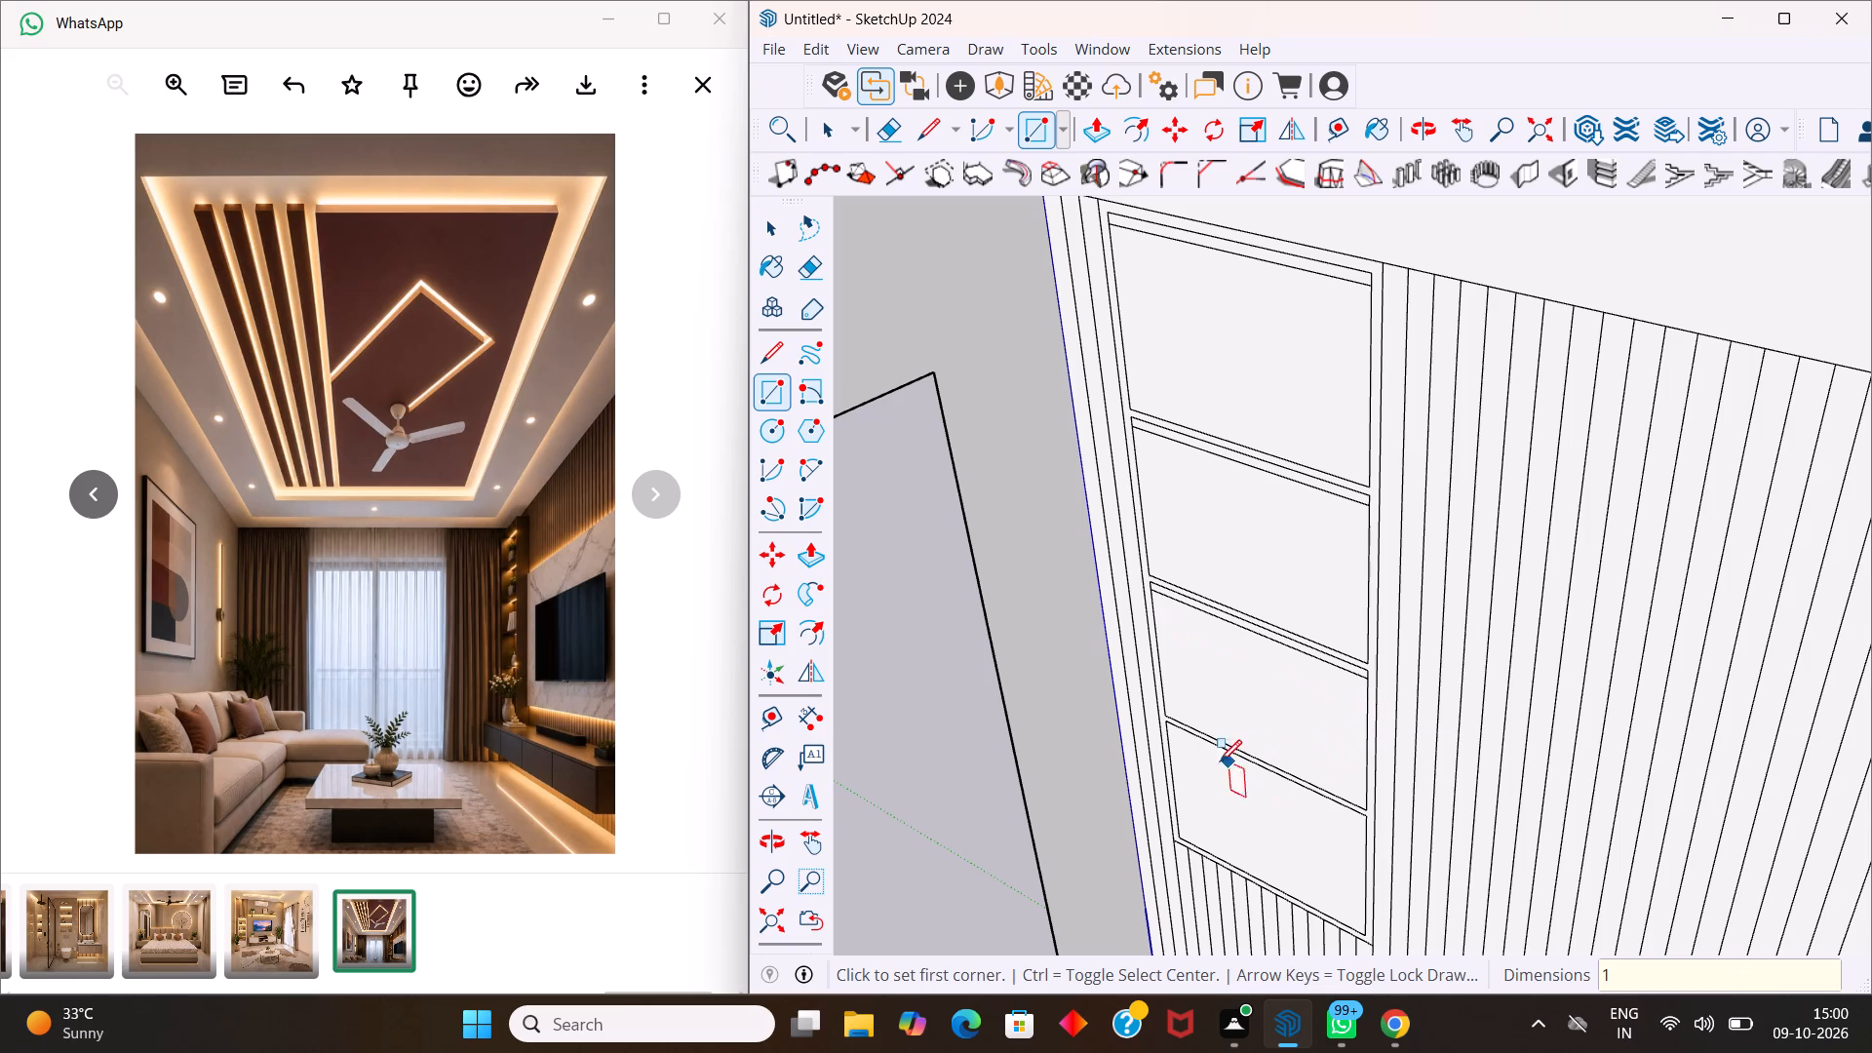
Draw a 1" high rectangle across the full width of the niche's bottom compartment, along its upper edge.
scroll(1174, 754, "up", 1)
left_click(1174, 727)
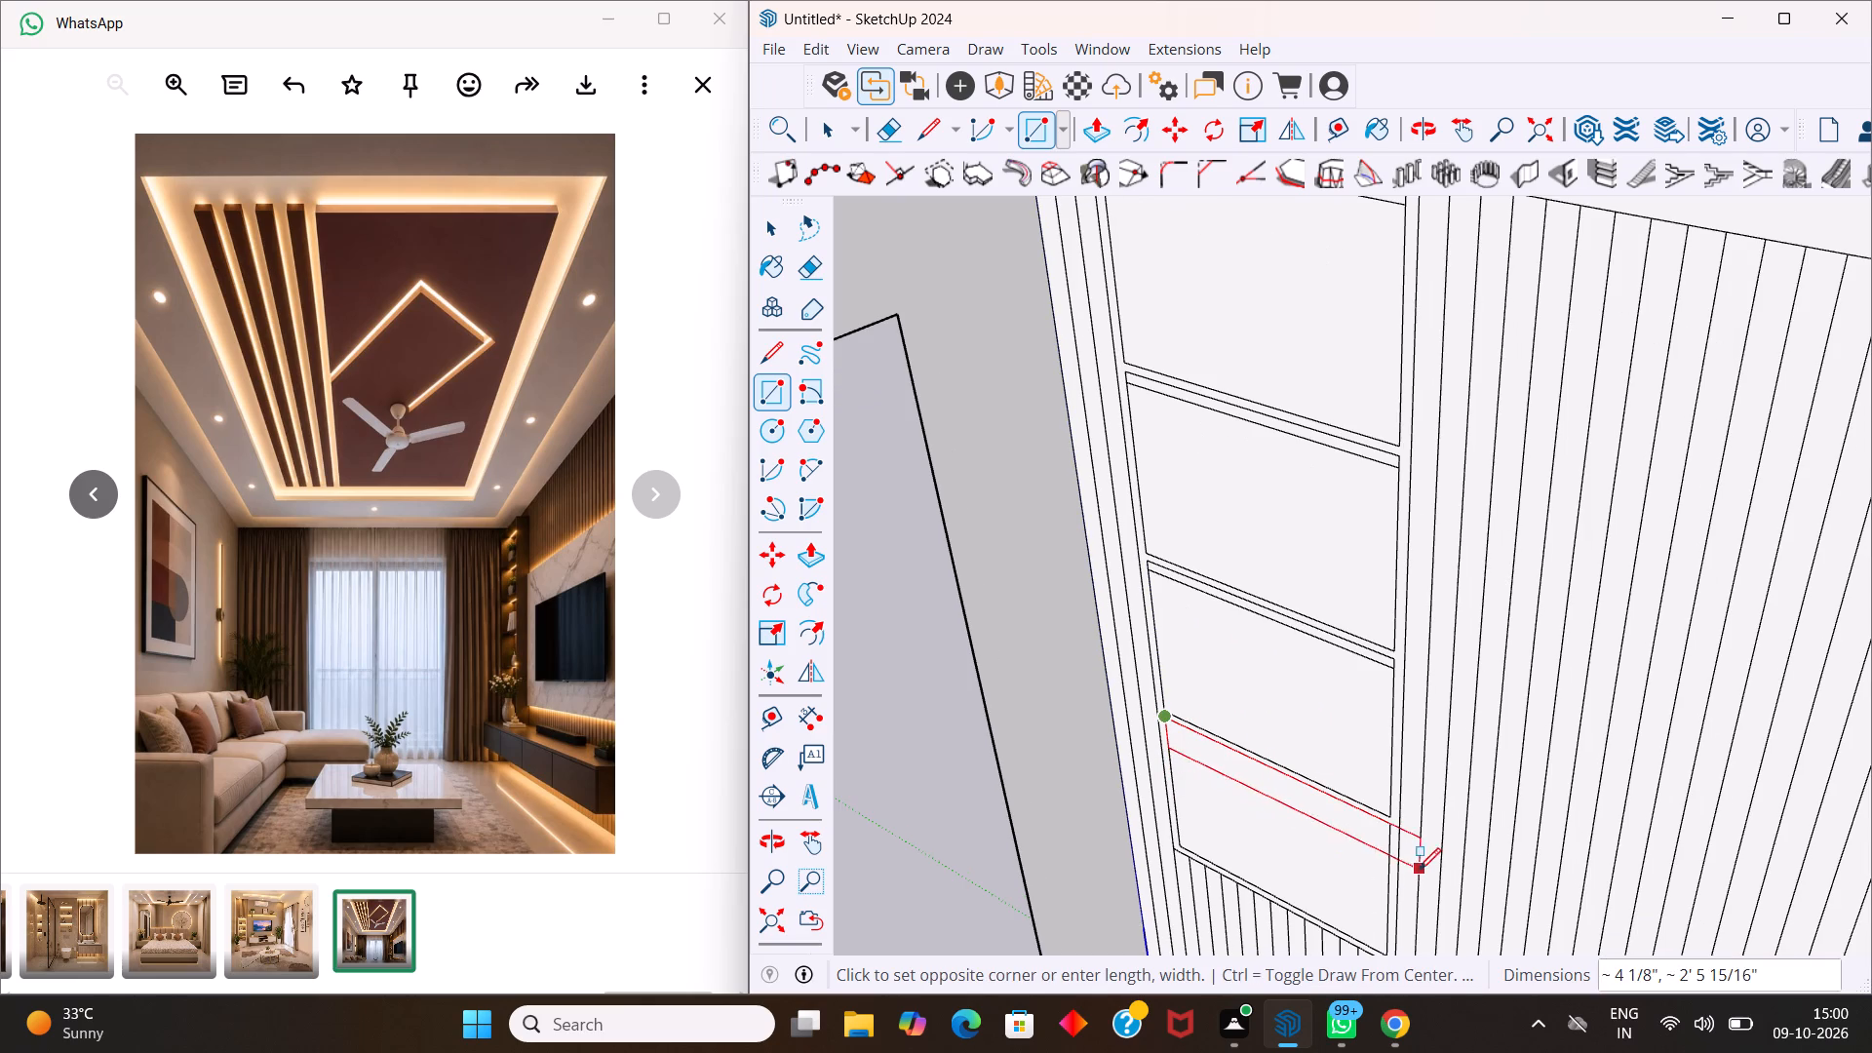
key("1")
key("Return")
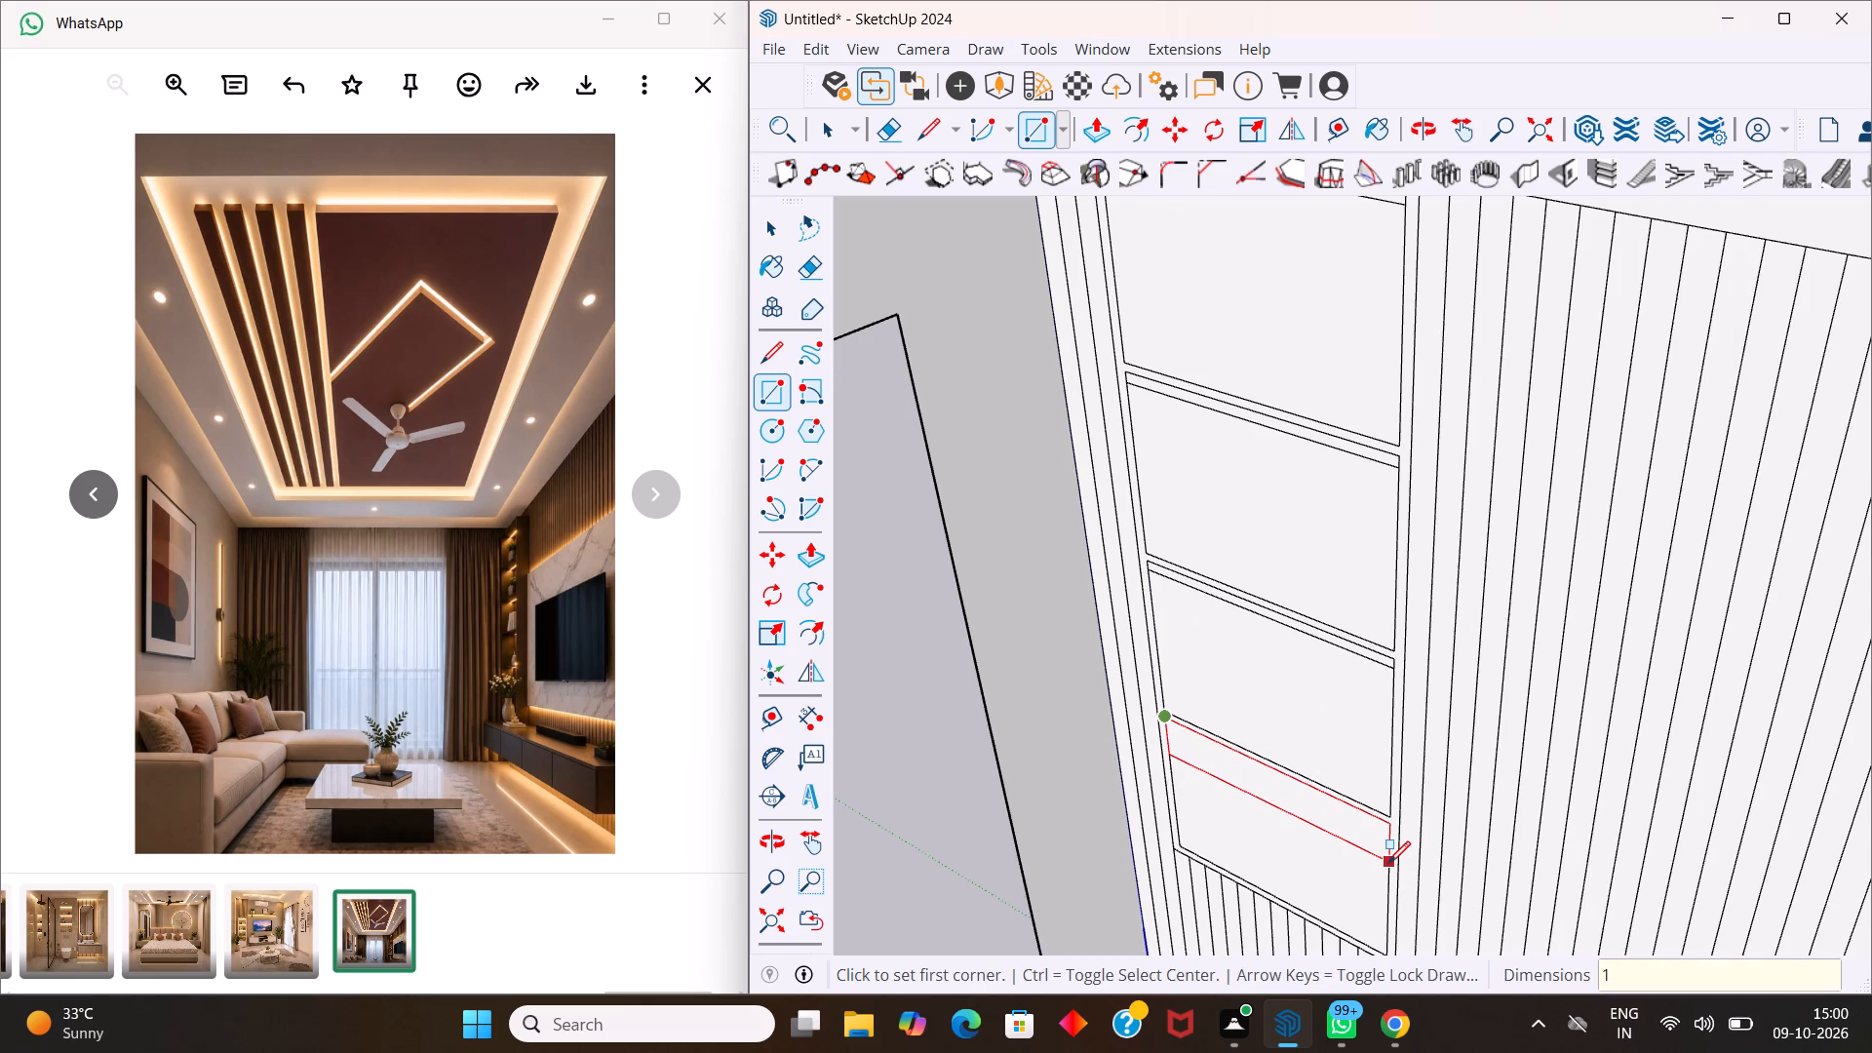
key("space")
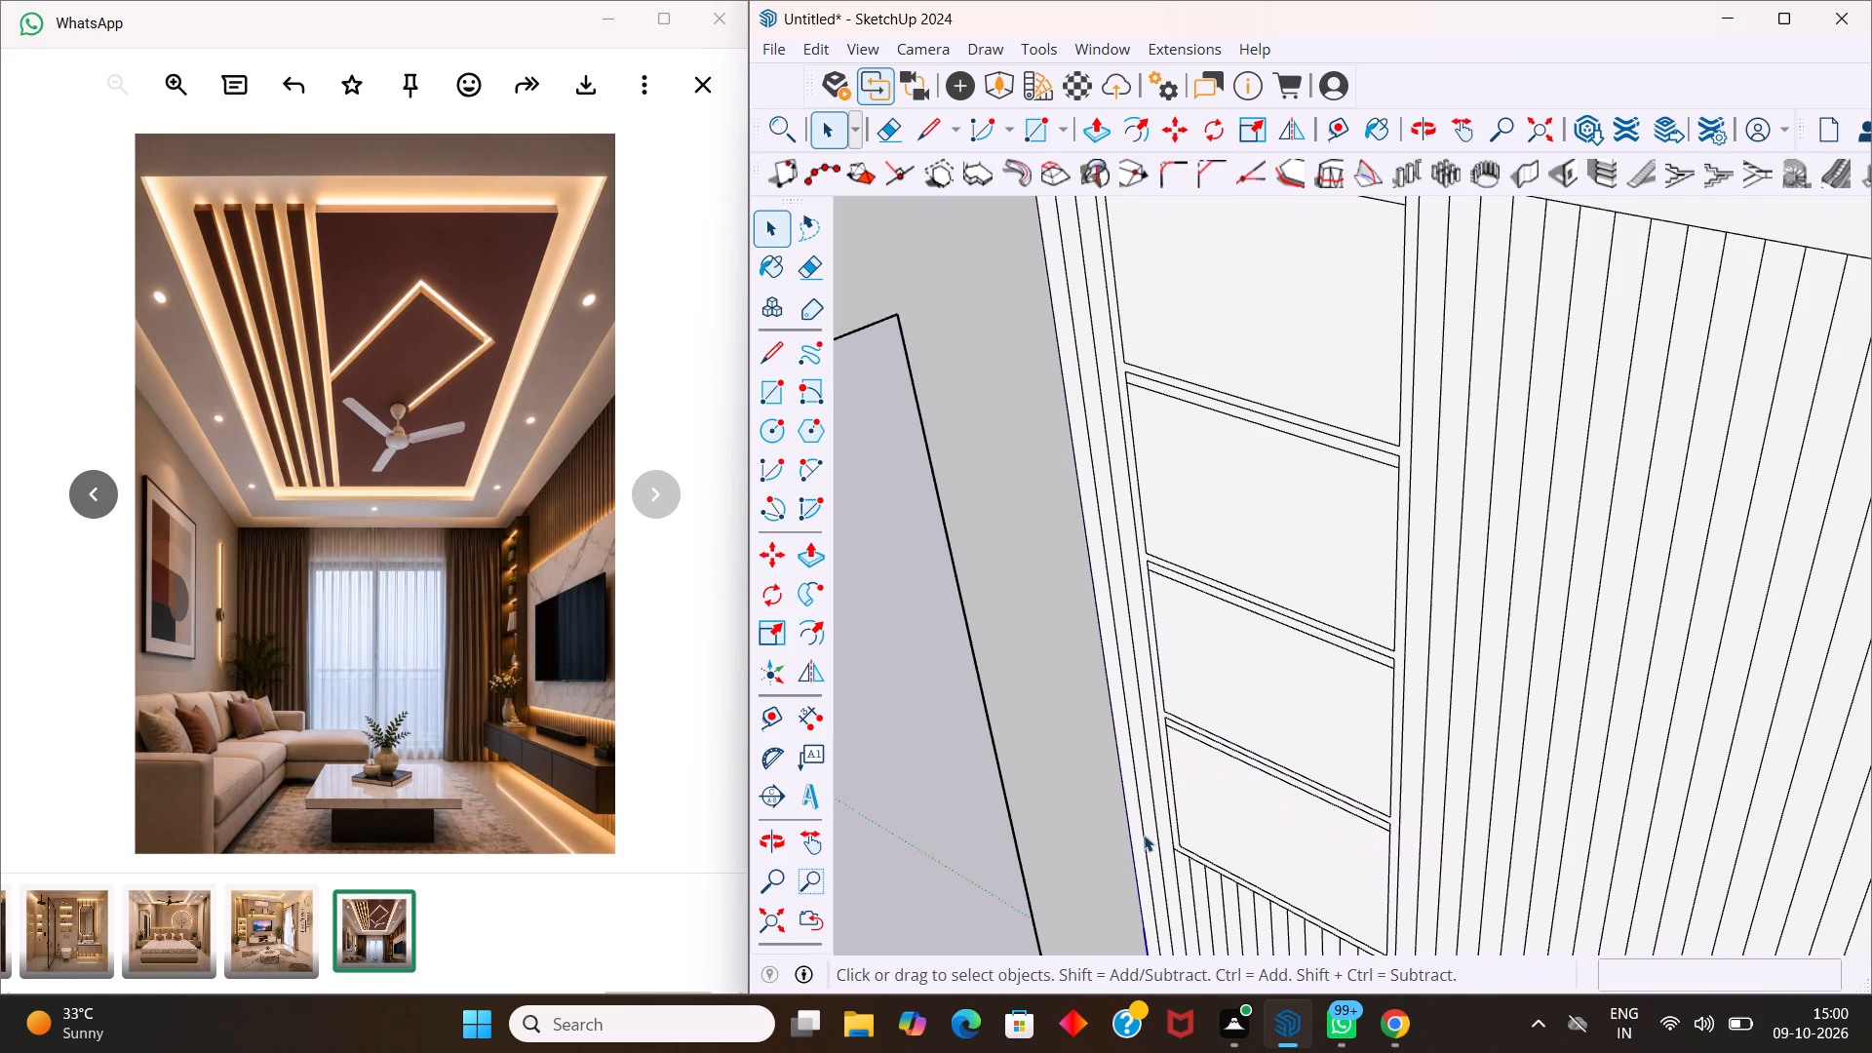
Push/pull the connected face of the niche's frame and shelves 1' out from the grooved wall.
scroll(1171, 860, "up", 5)
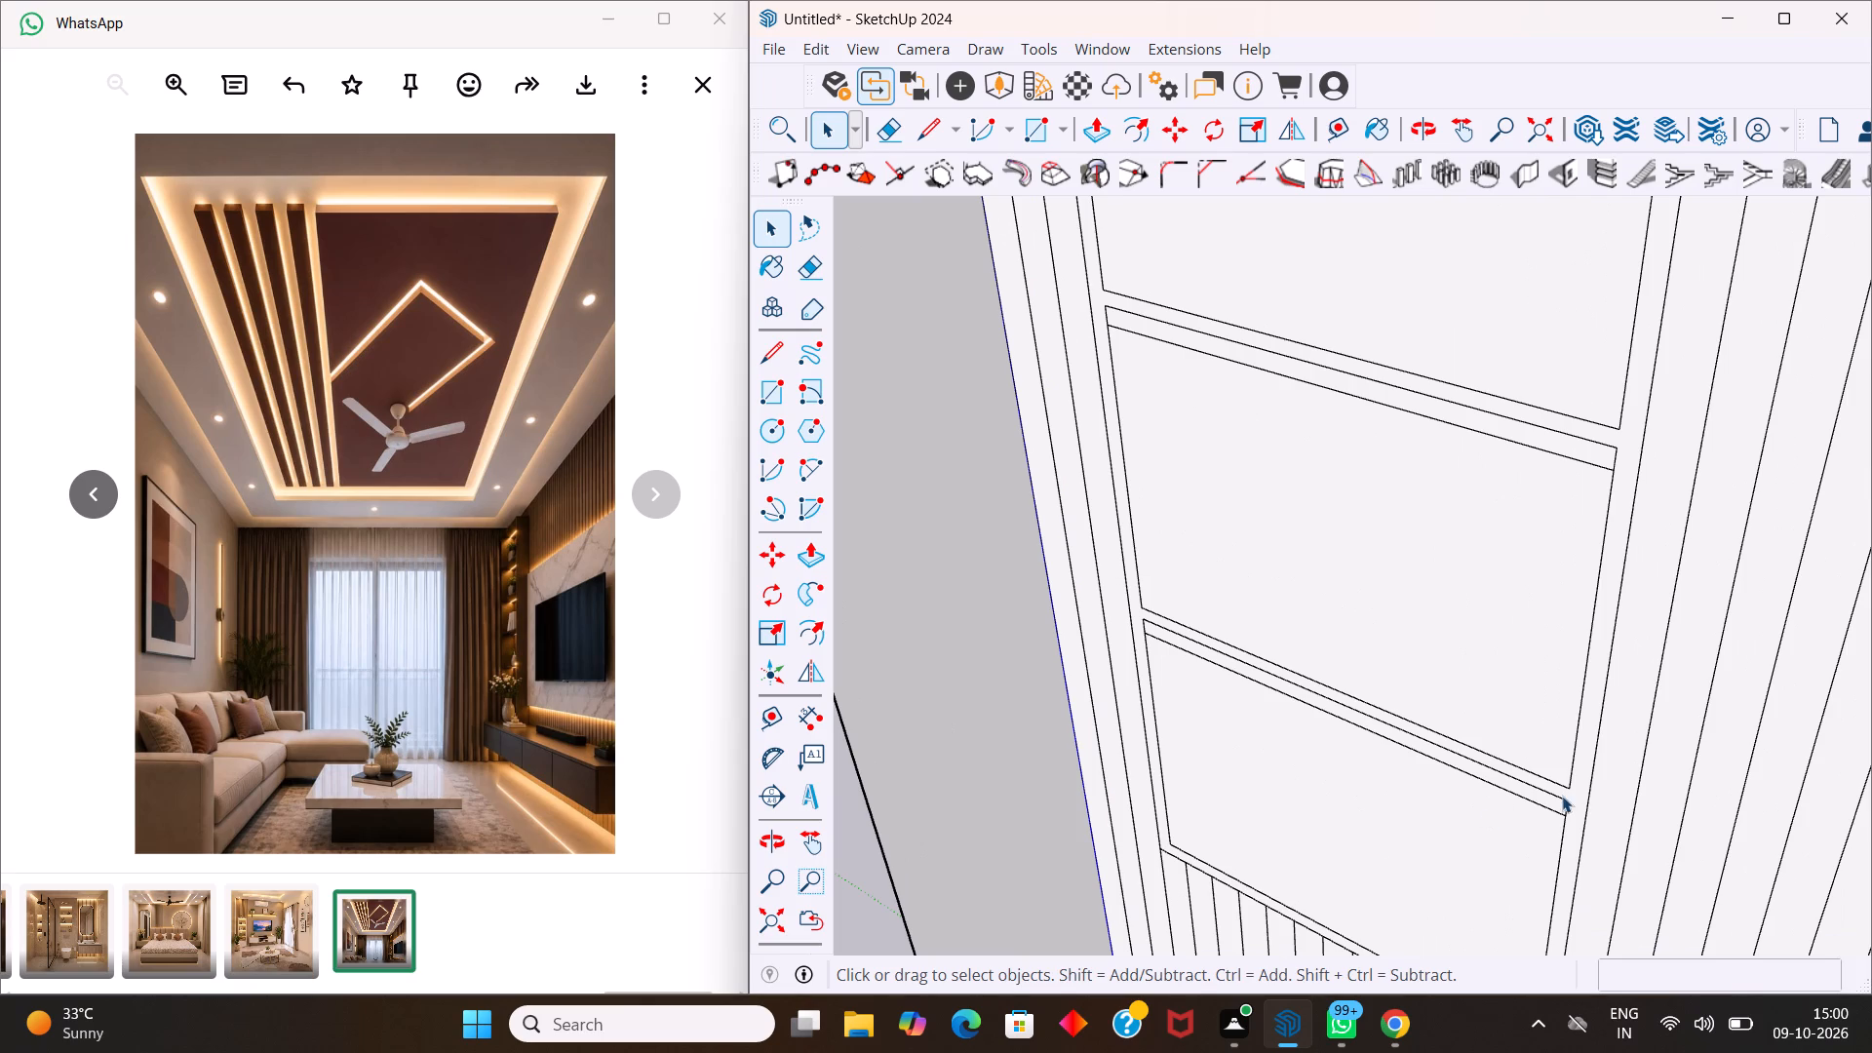
left_click(1579, 790)
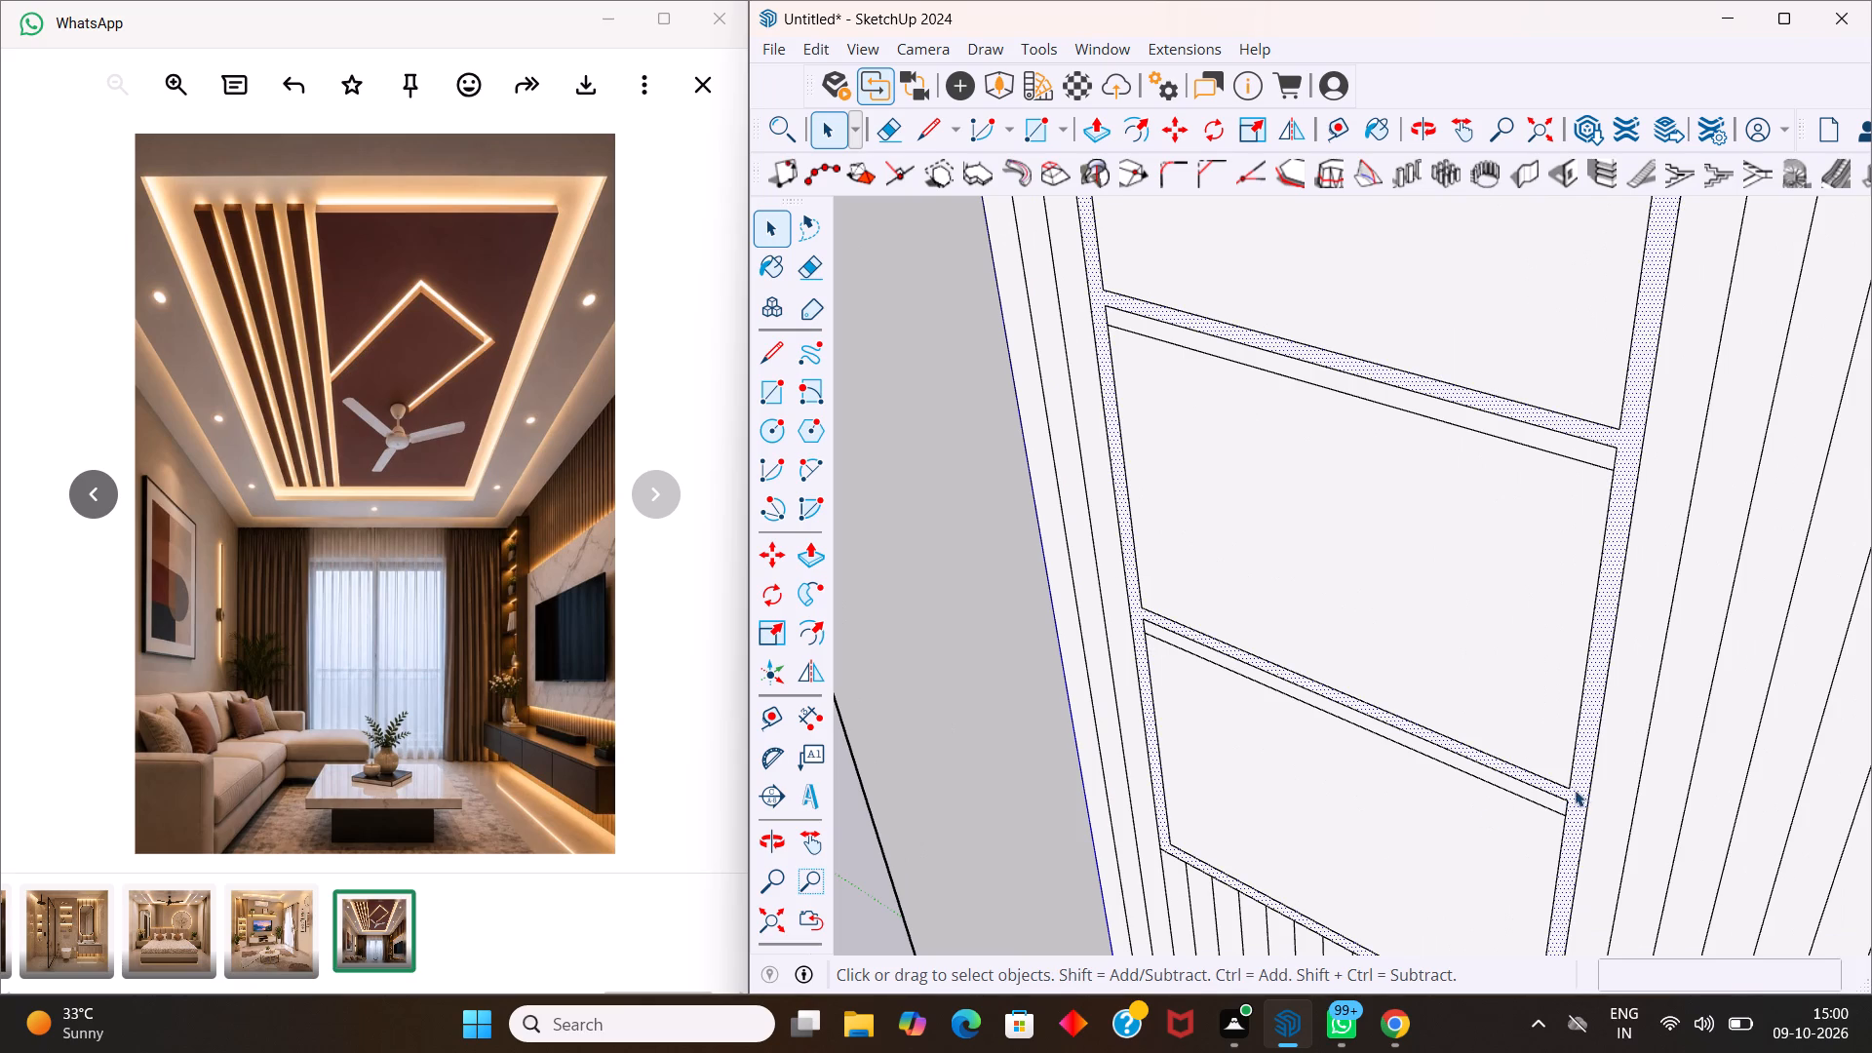
key("p")
left_click_drag(1576, 795, 1504, 895)
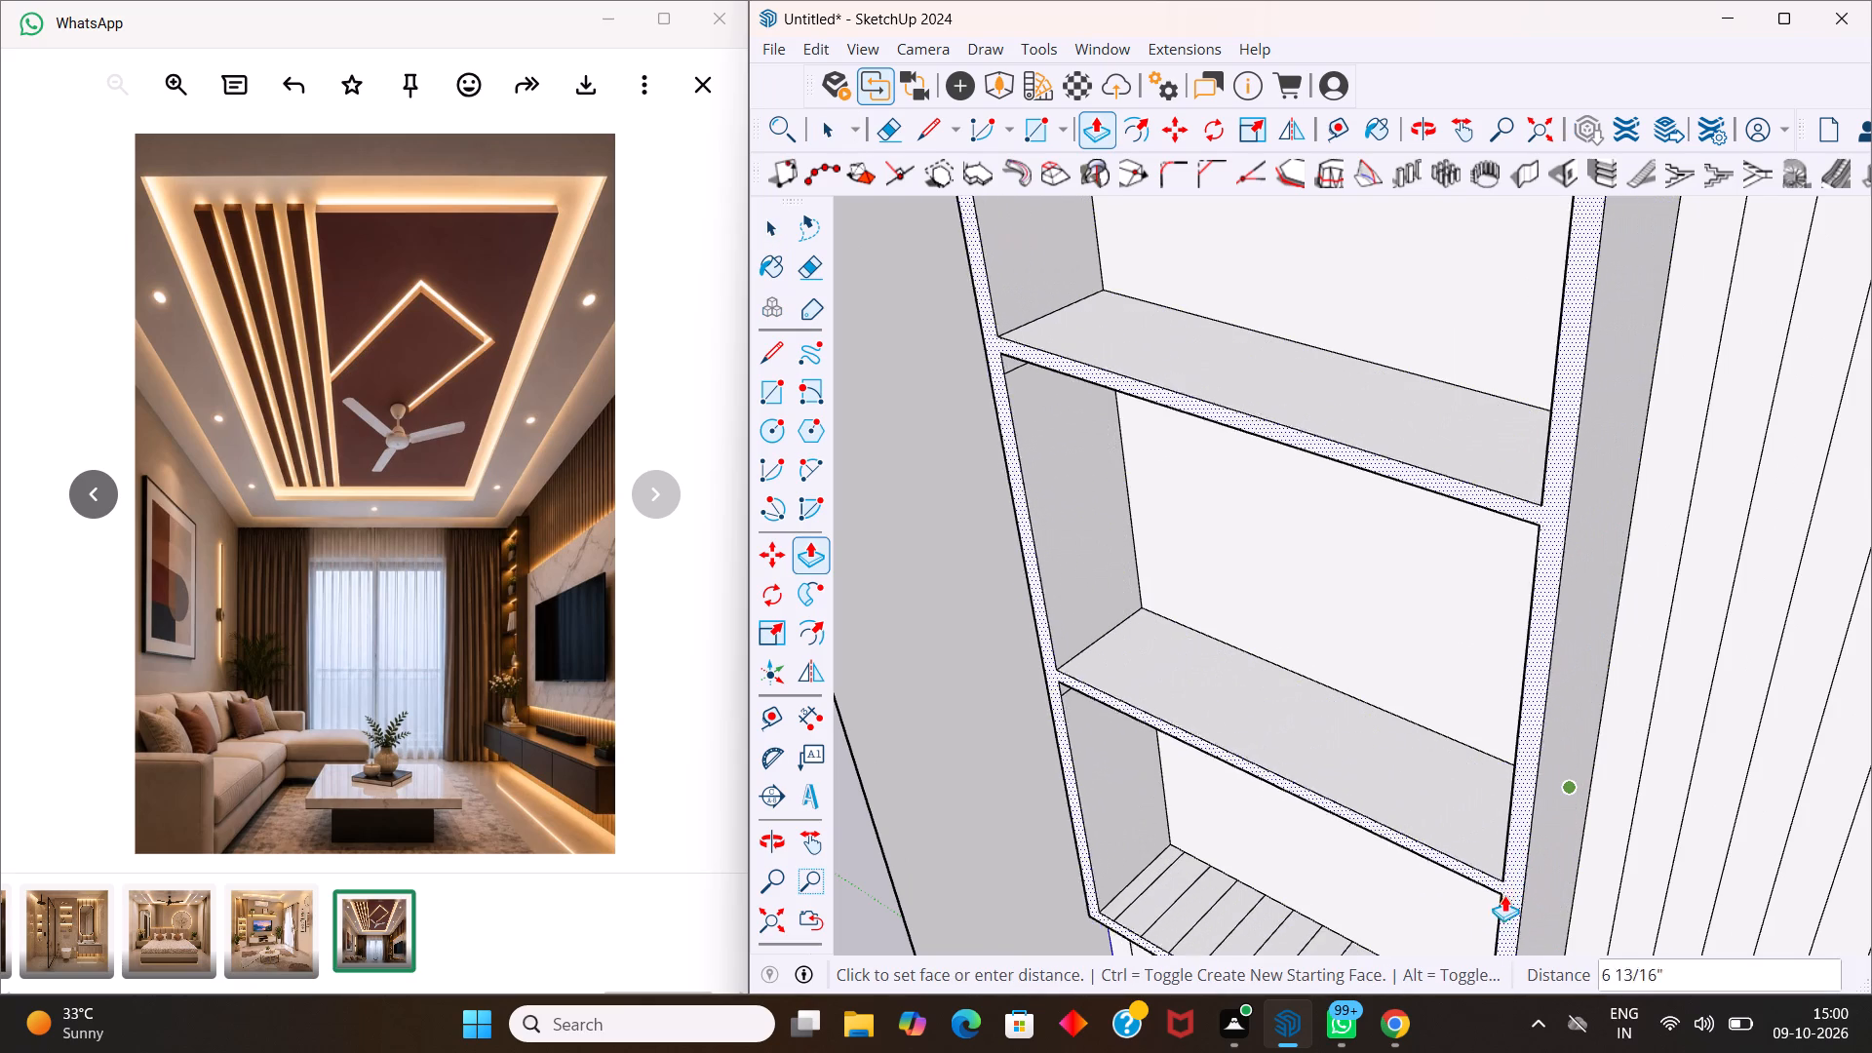
left_click_drag(1504, 895, 1450, 934)
key("1")
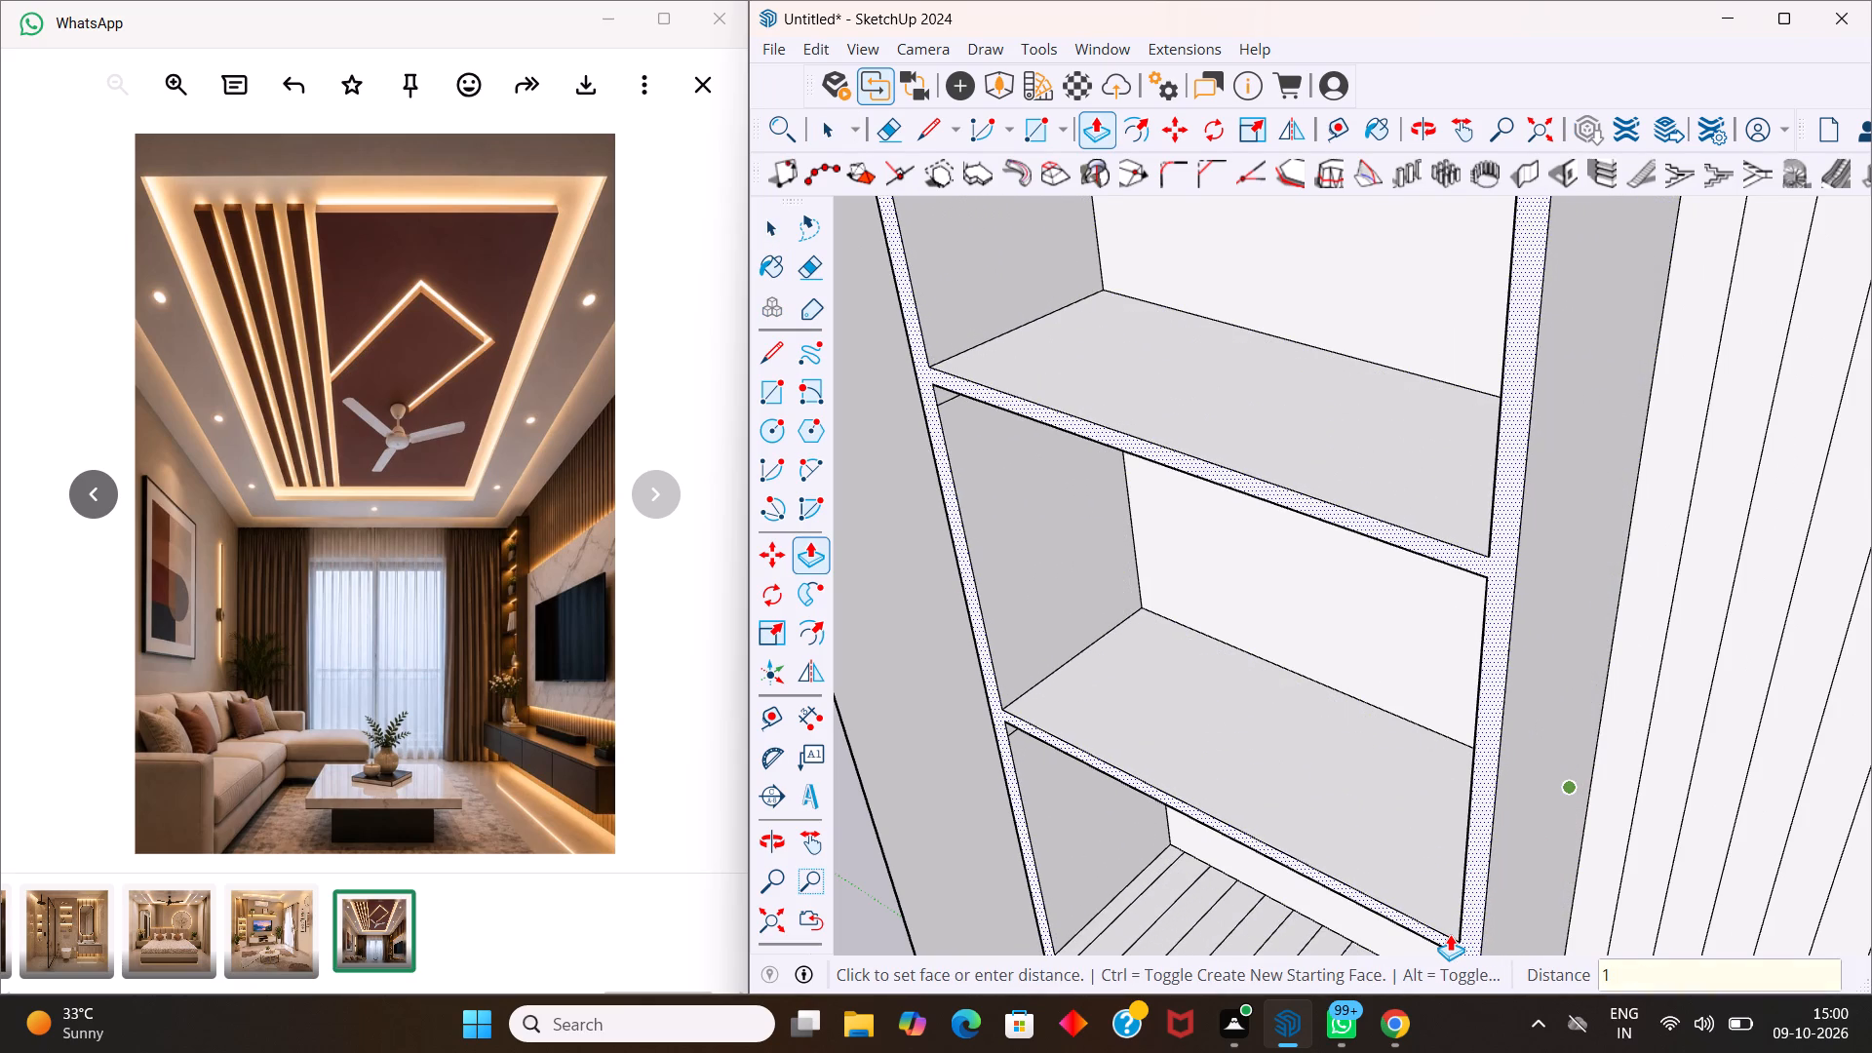
left_click_drag(1450, 934, 1450, 936)
key("apostrophe")
key("Return")
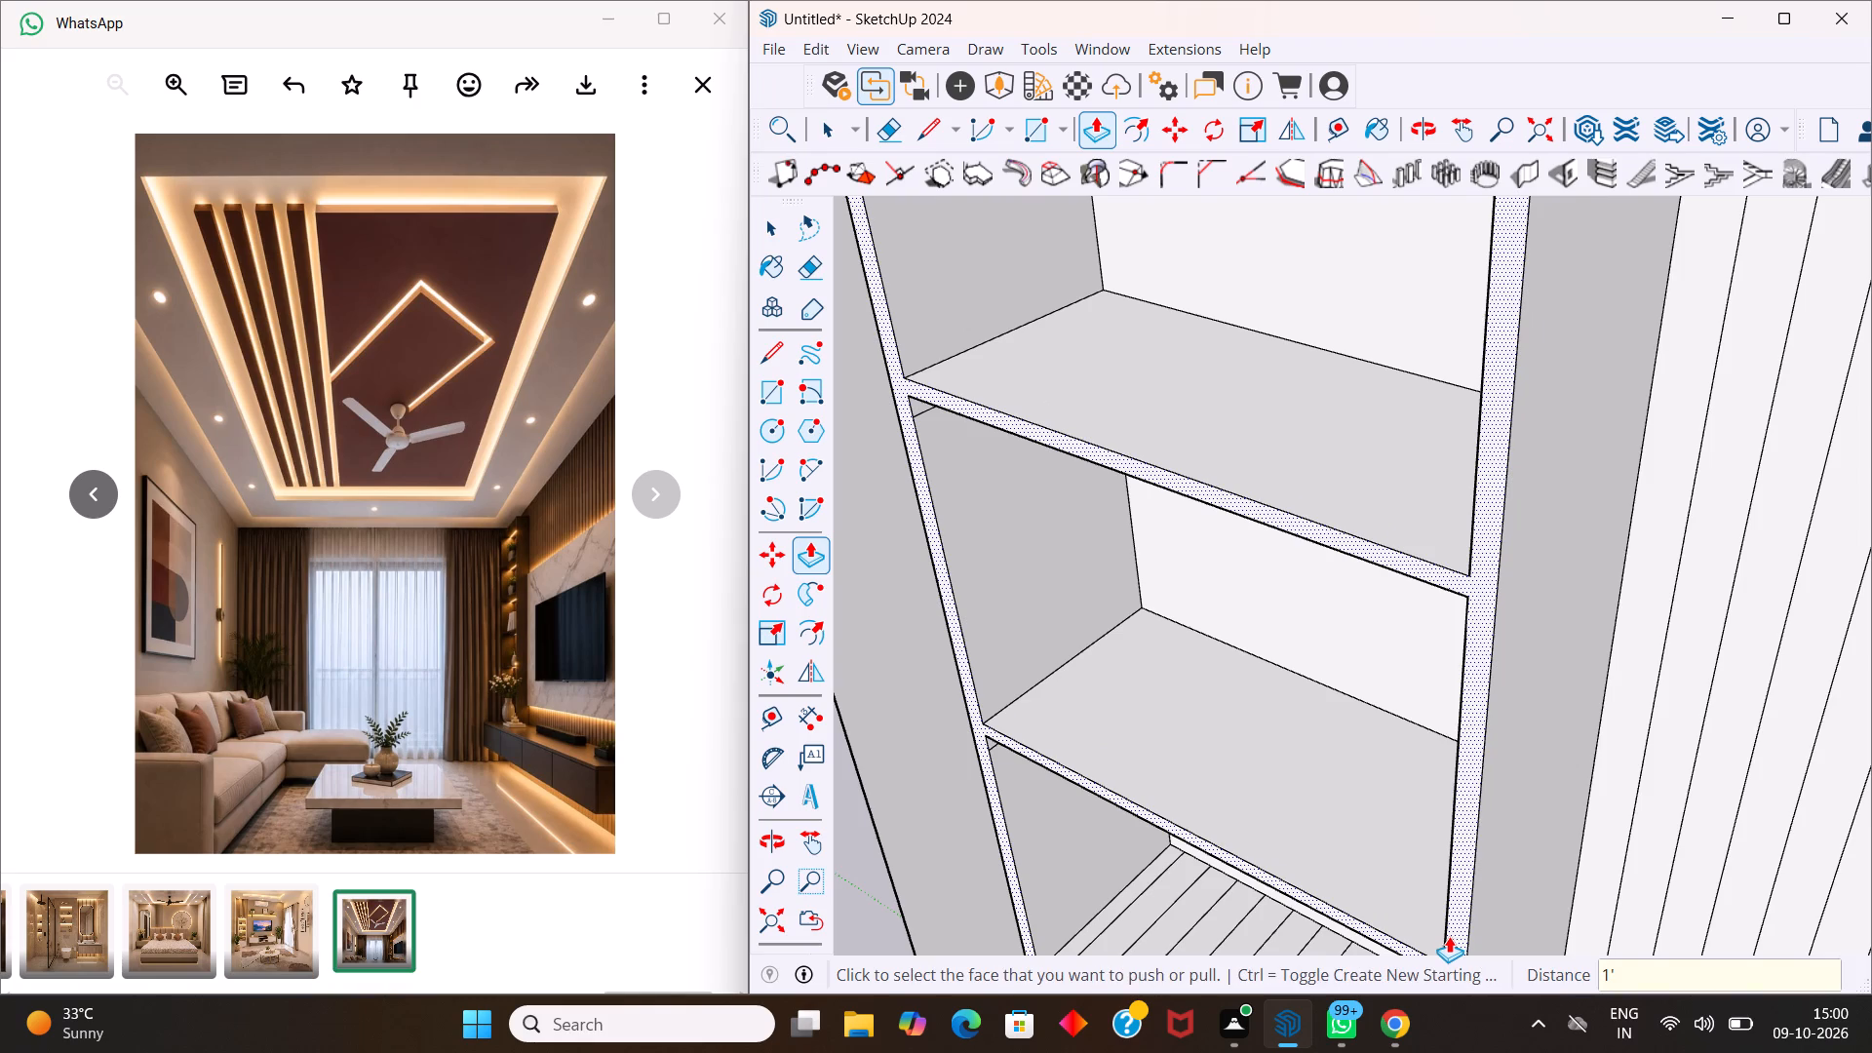
key("space")
Erase all the groove lines crossing the top surface of the shelf unit's bottom board.
scroll(1360, 848, "down", 10)
scroll(1187, 772, "down", 4)
middle_click_drag(1126, 750, 1216, 685)
scroll(1126, 747, "down", 1)
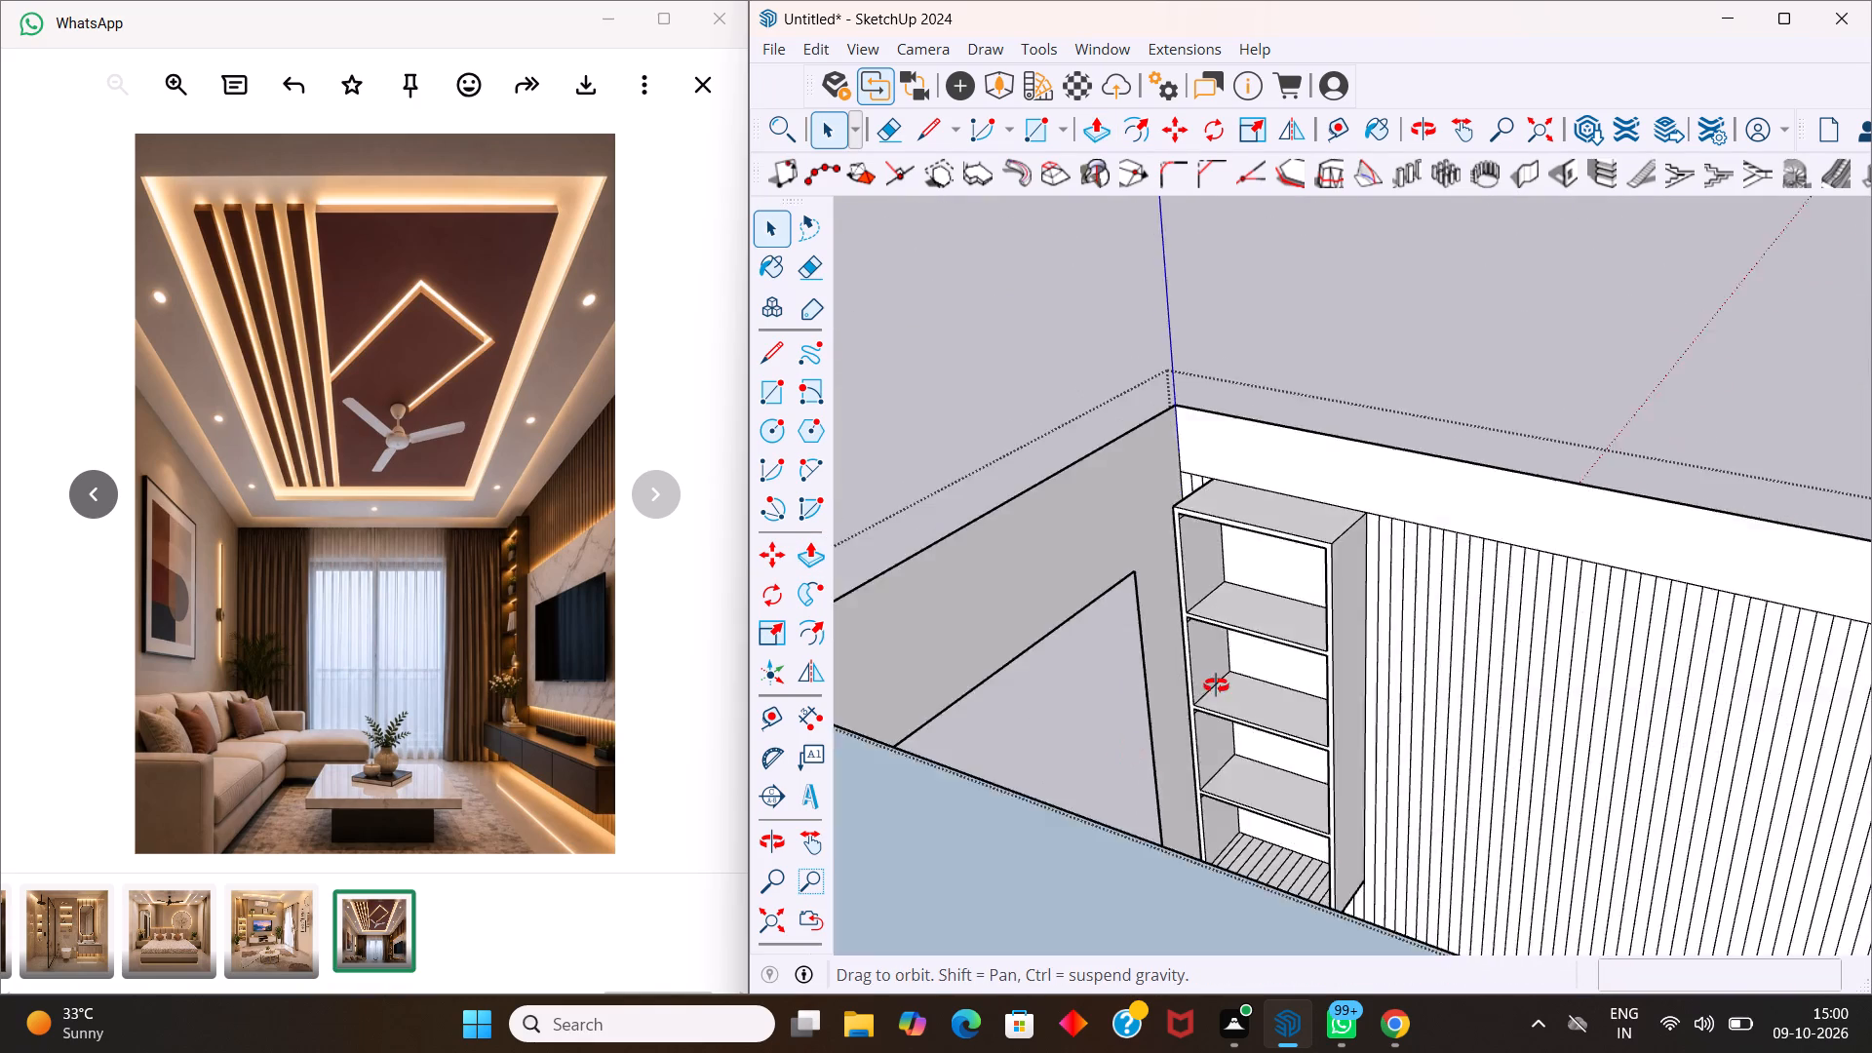
middle_click_drag(1216, 685, 1316, 756)
scroll(1297, 748, "up", 3)
scroll(1347, 842, "up", 1)
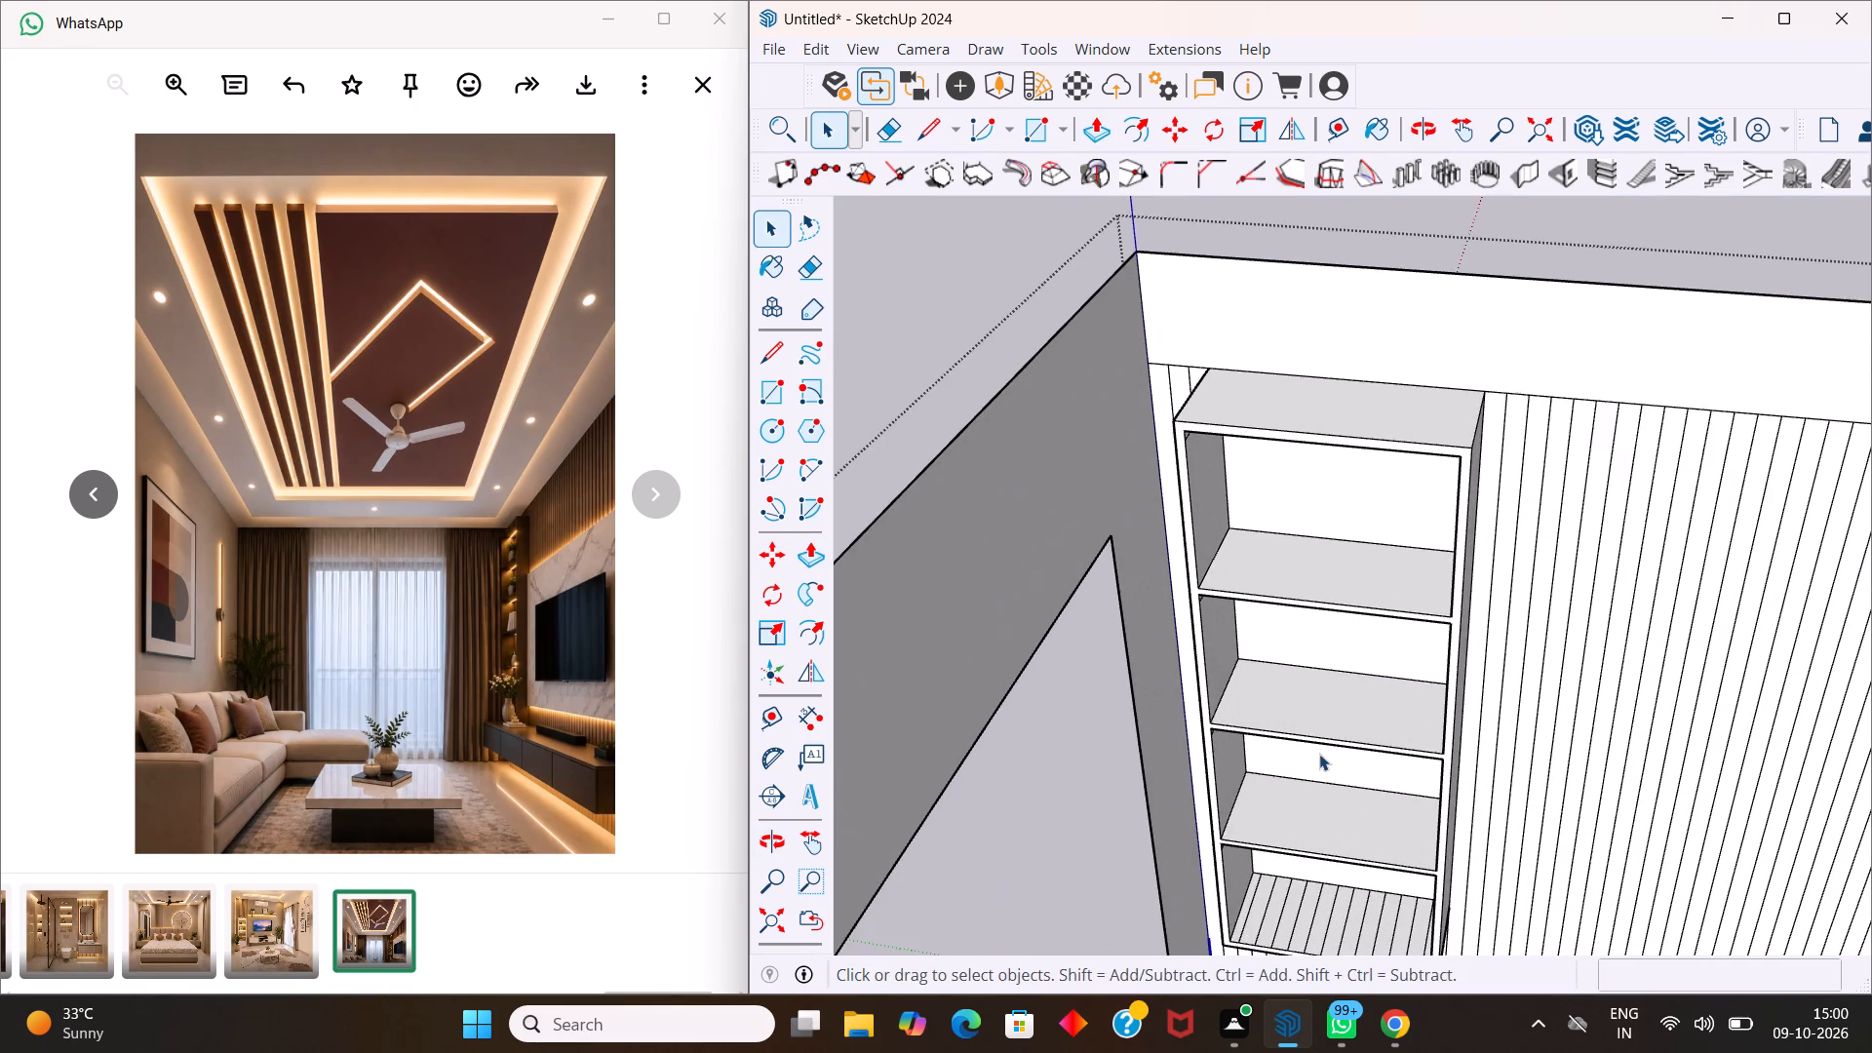
scroll(1317, 753, "down", 5)
middle_click_drag(1356, 875, 1314, 962)
scroll(1310, 933, "up", 8)
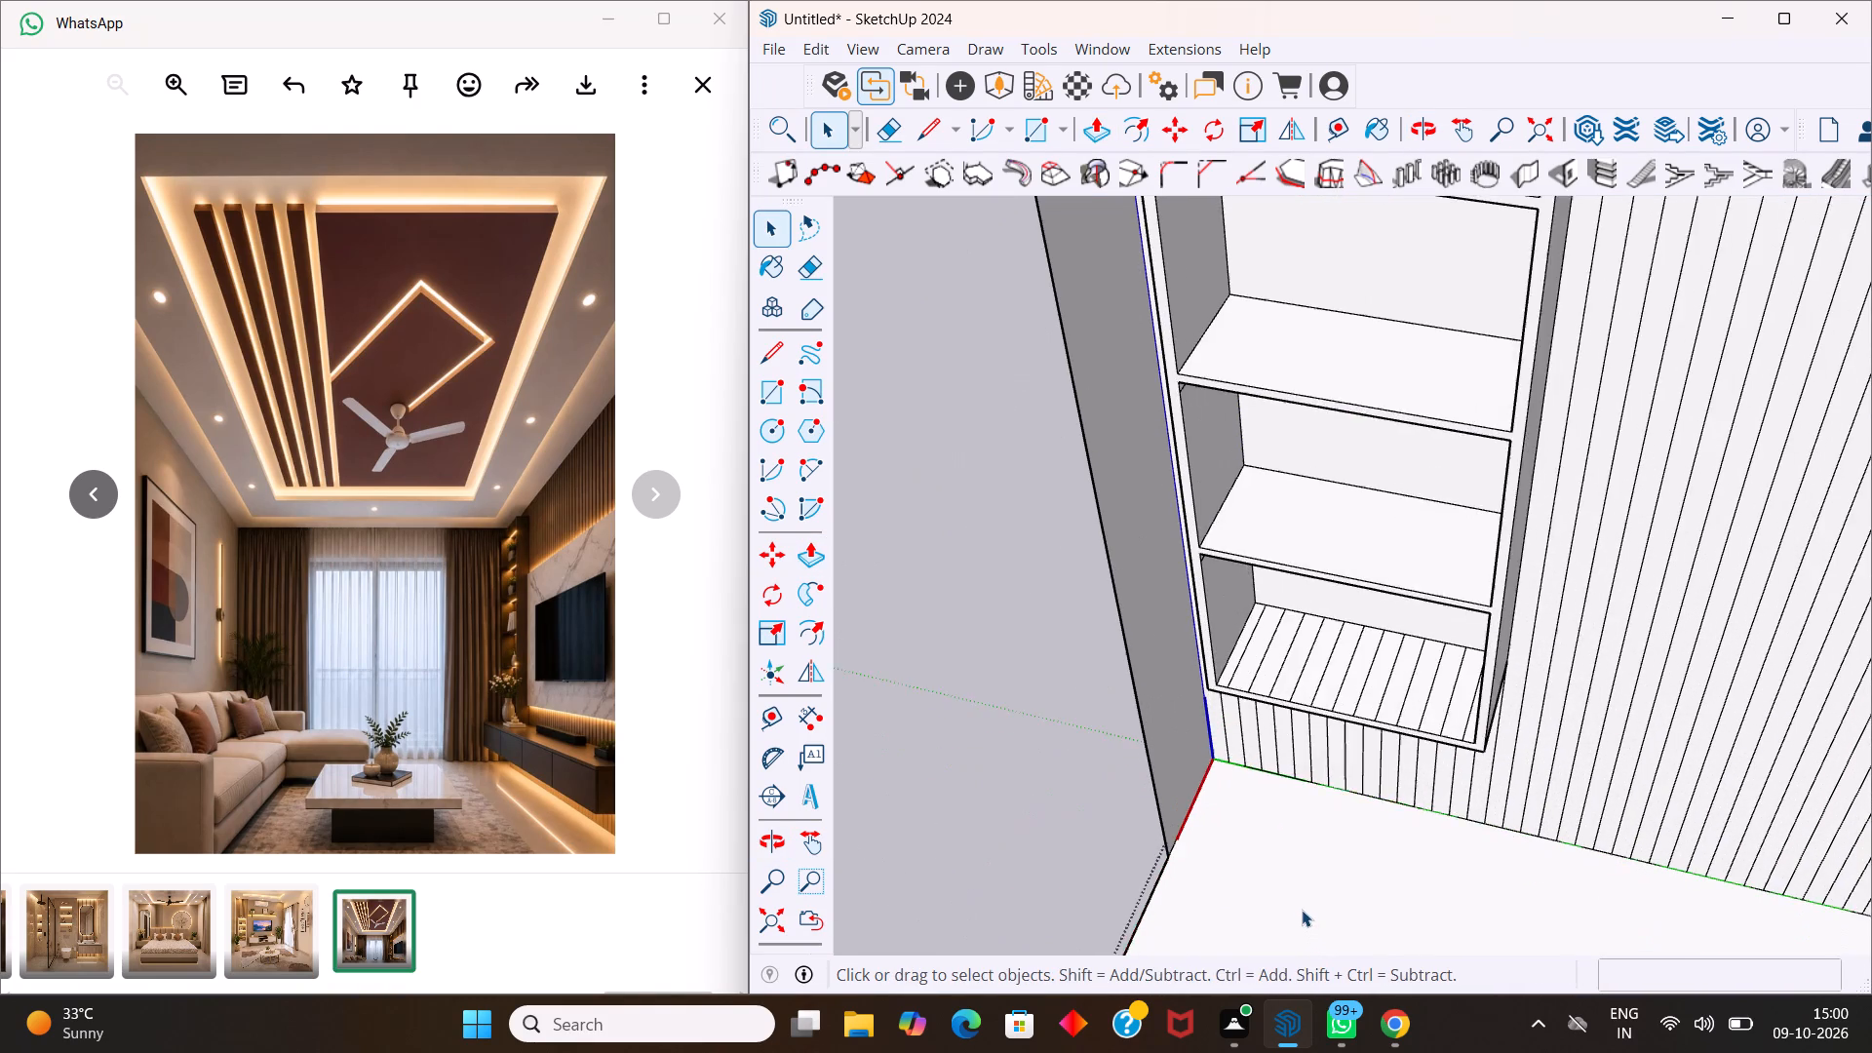
key("e")
scroll(1317, 741, "up", 7)
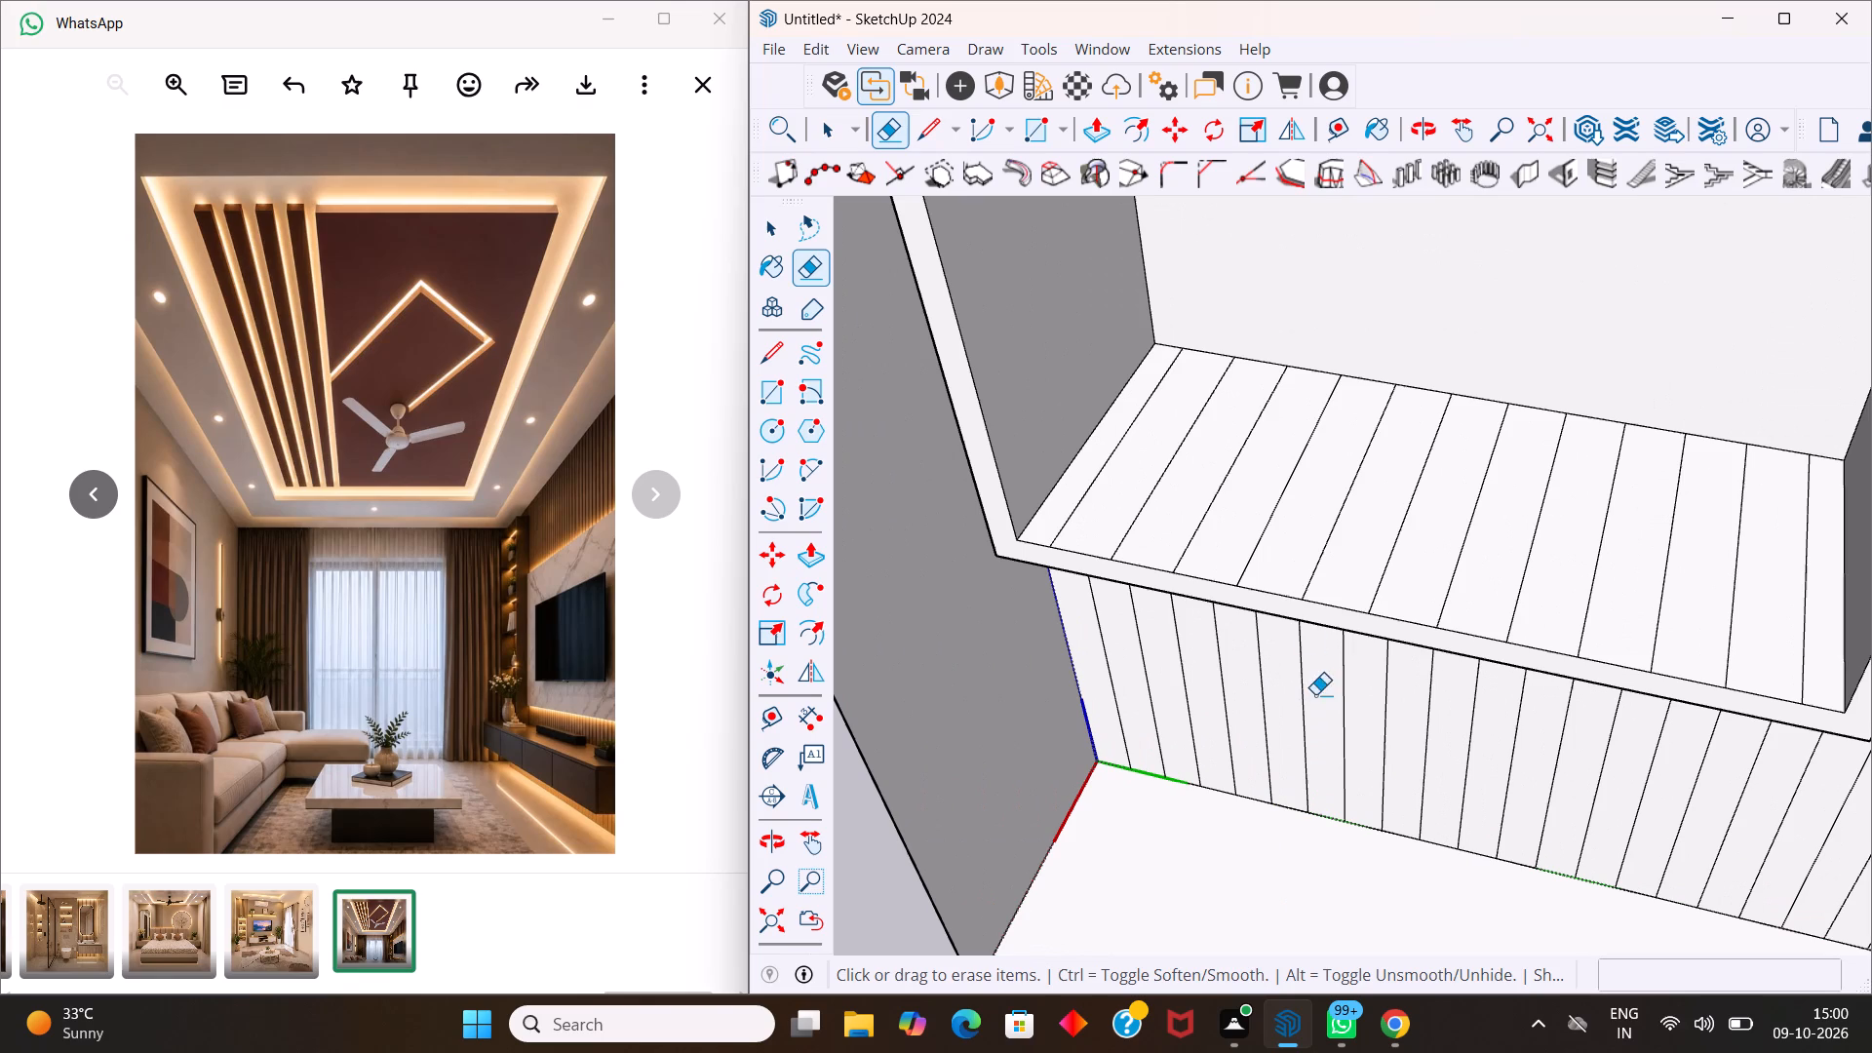
left_click_drag(1122, 440, 1685, 494)
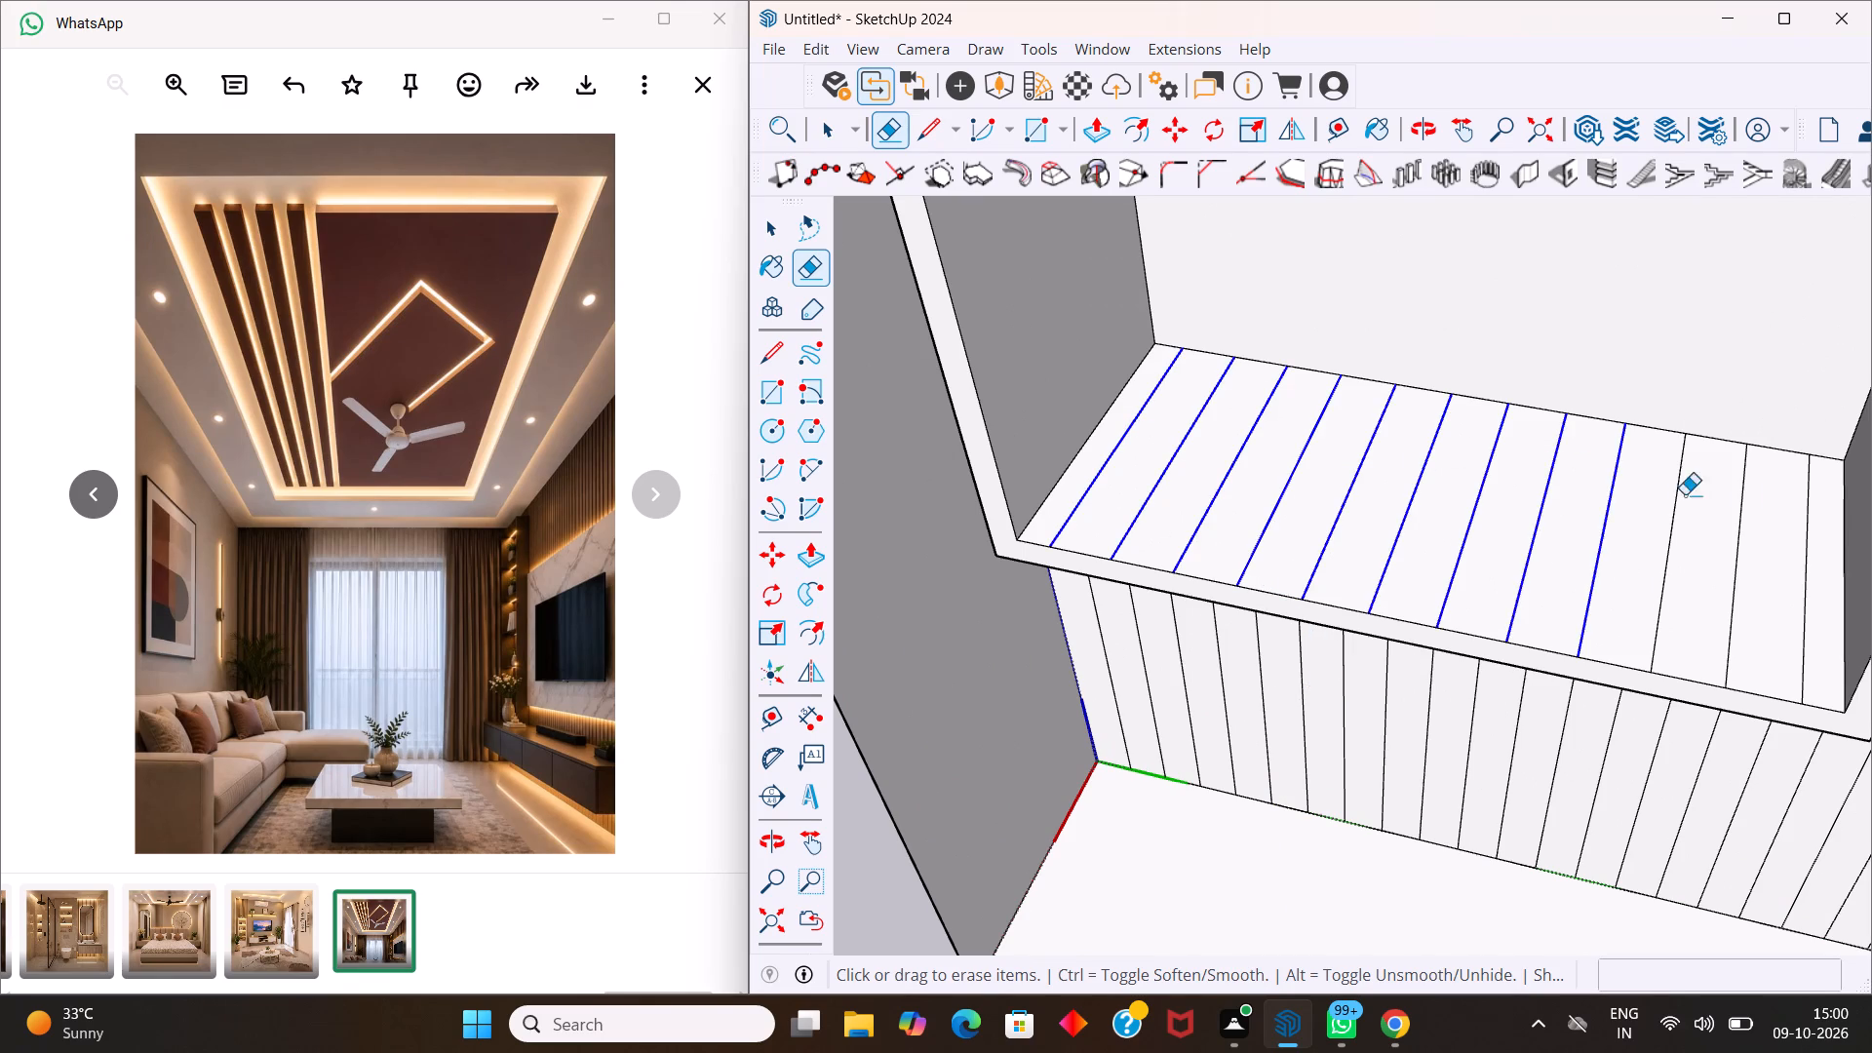
left_click_drag(1685, 494, 1818, 511)
key("space")
Examine the extruded shelf unit and its place in the room from several sides and from above.
scroll(1582, 511, "down", 5)
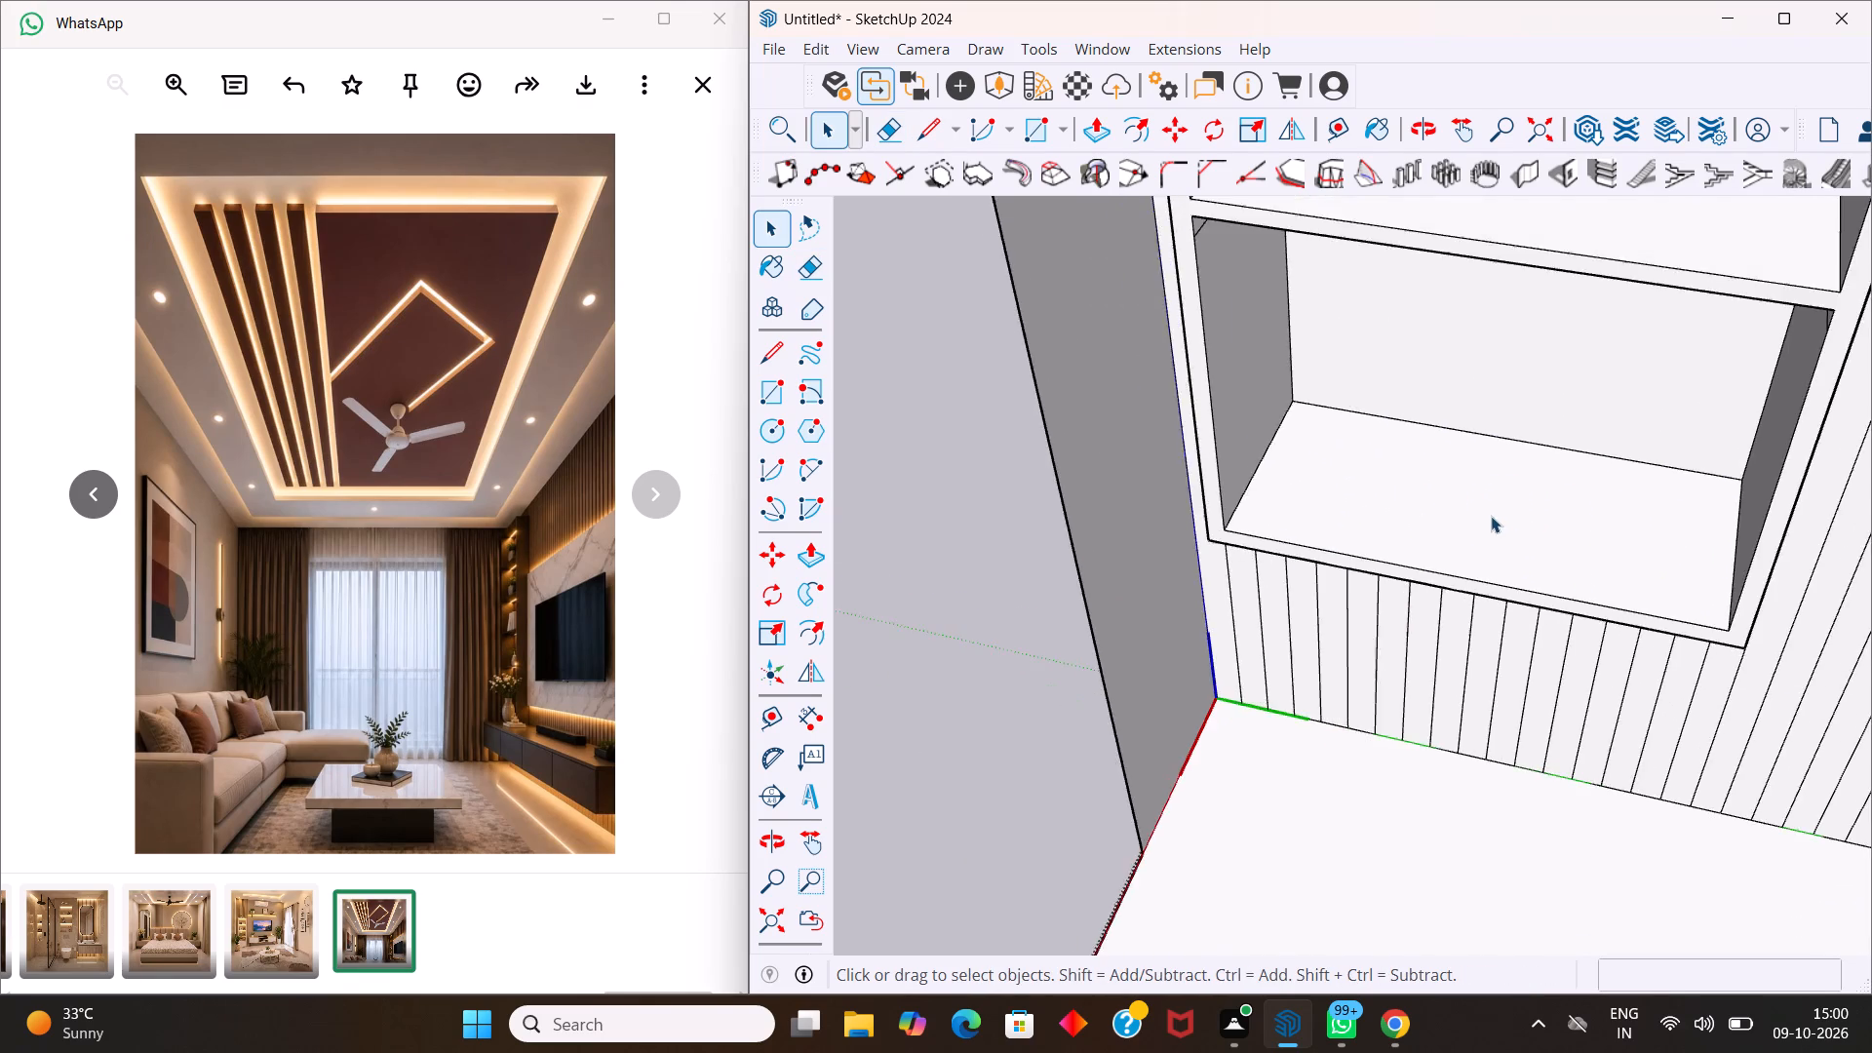
scroll(1491, 516, "down", 9)
middle_click_drag(1472, 576, 964, 575)
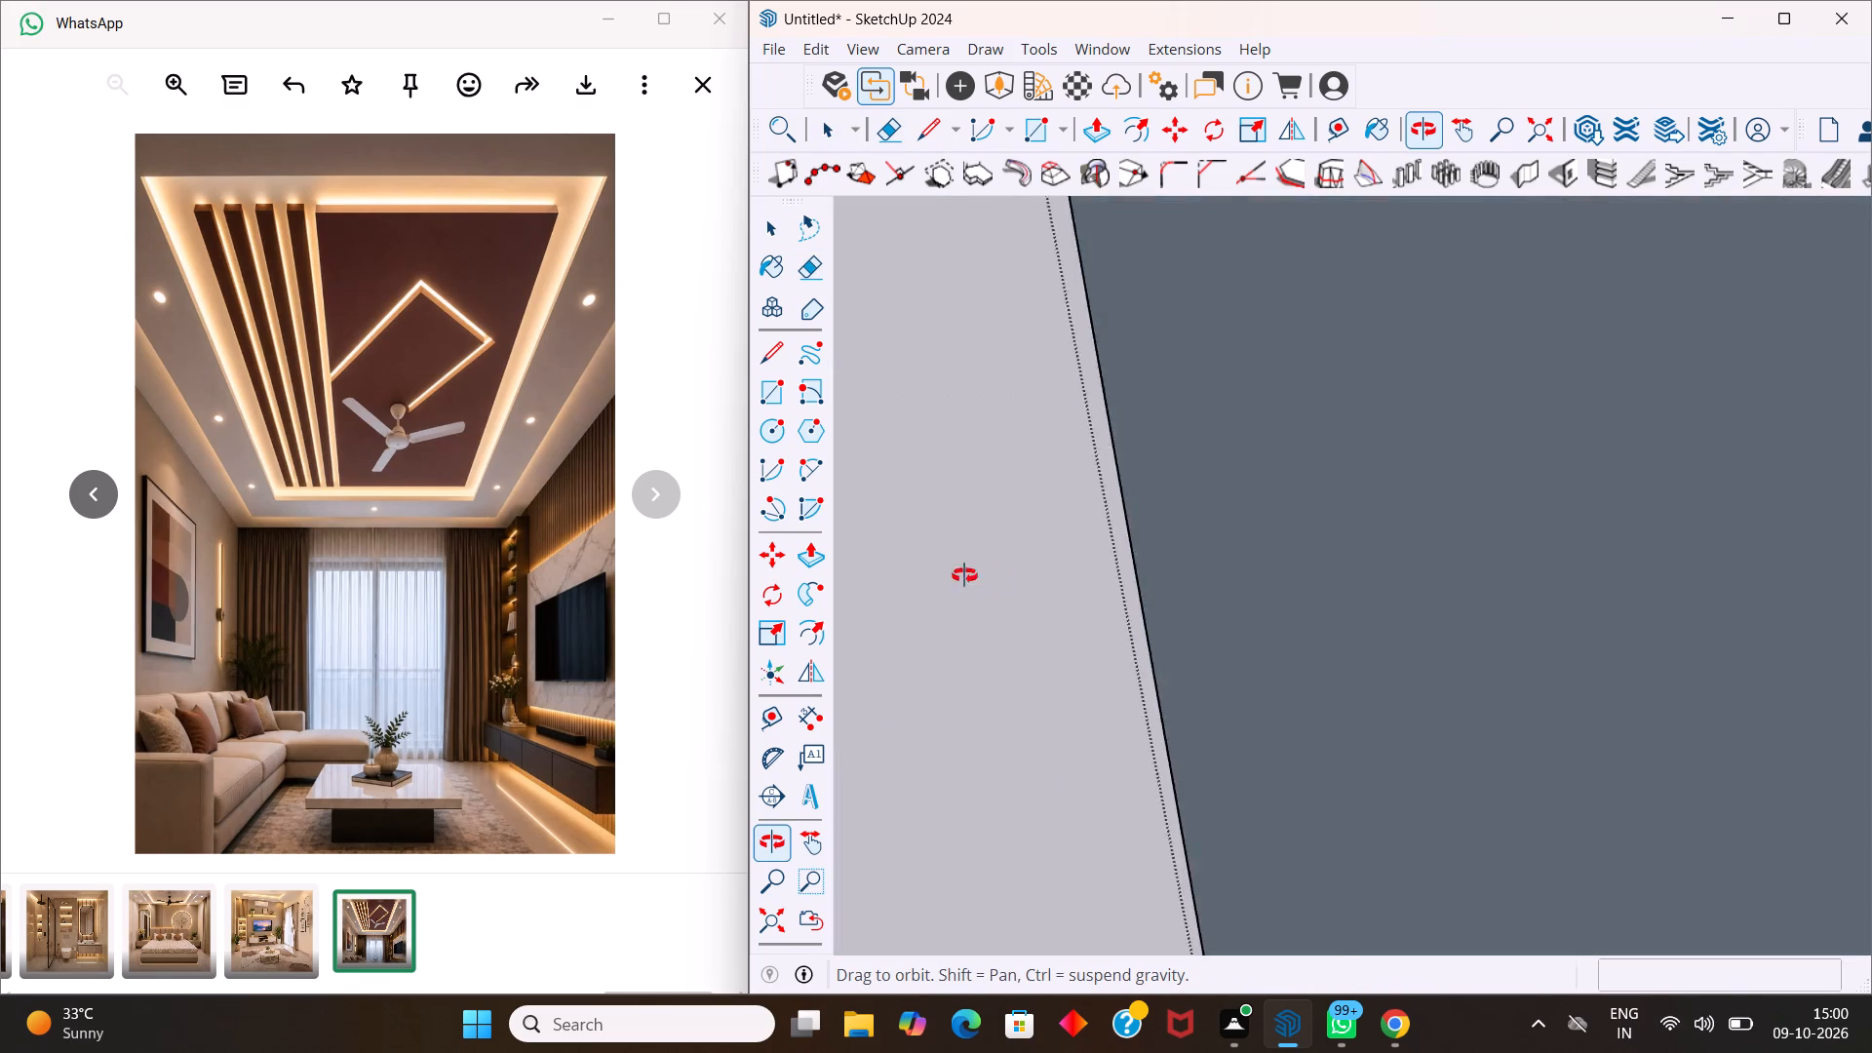
middle_click_drag(964, 575, 792, 516)
scroll(1263, 472, "down", 16)
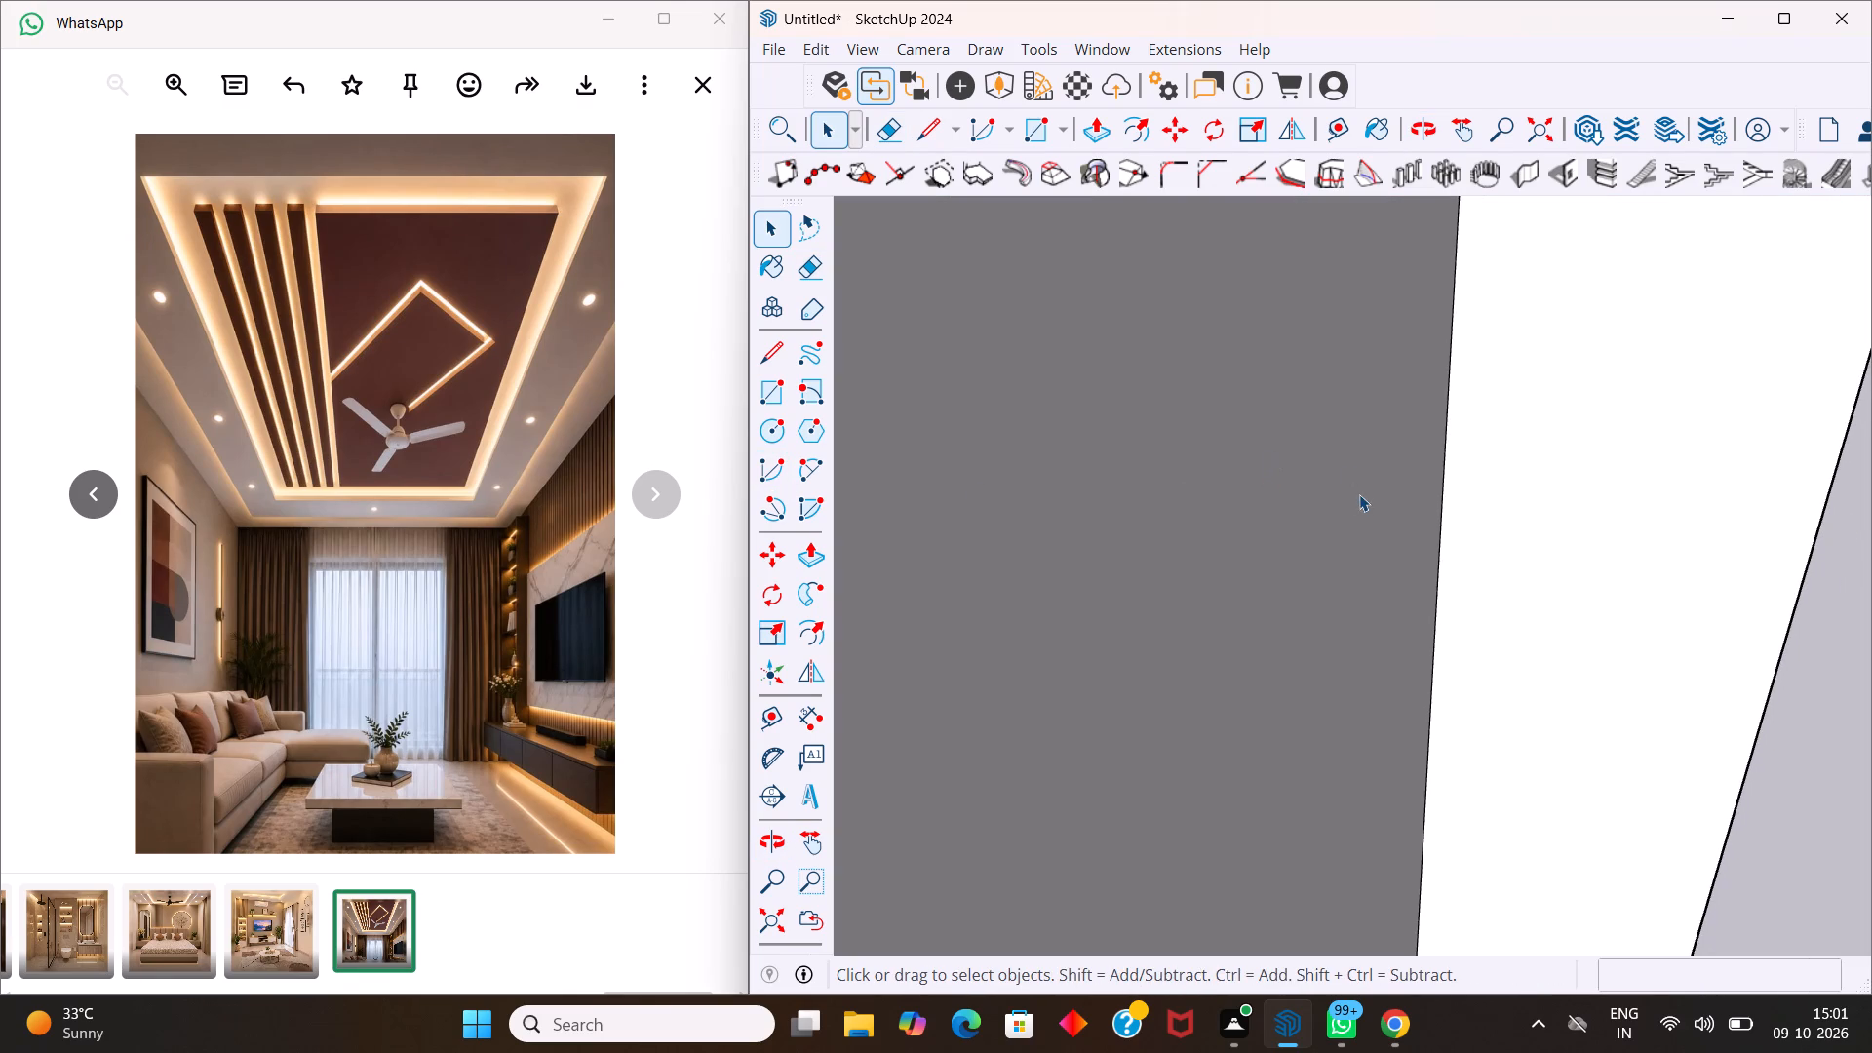
scroll(1359, 494, "down", 14)
scroll(1330, 477, "down", 16)
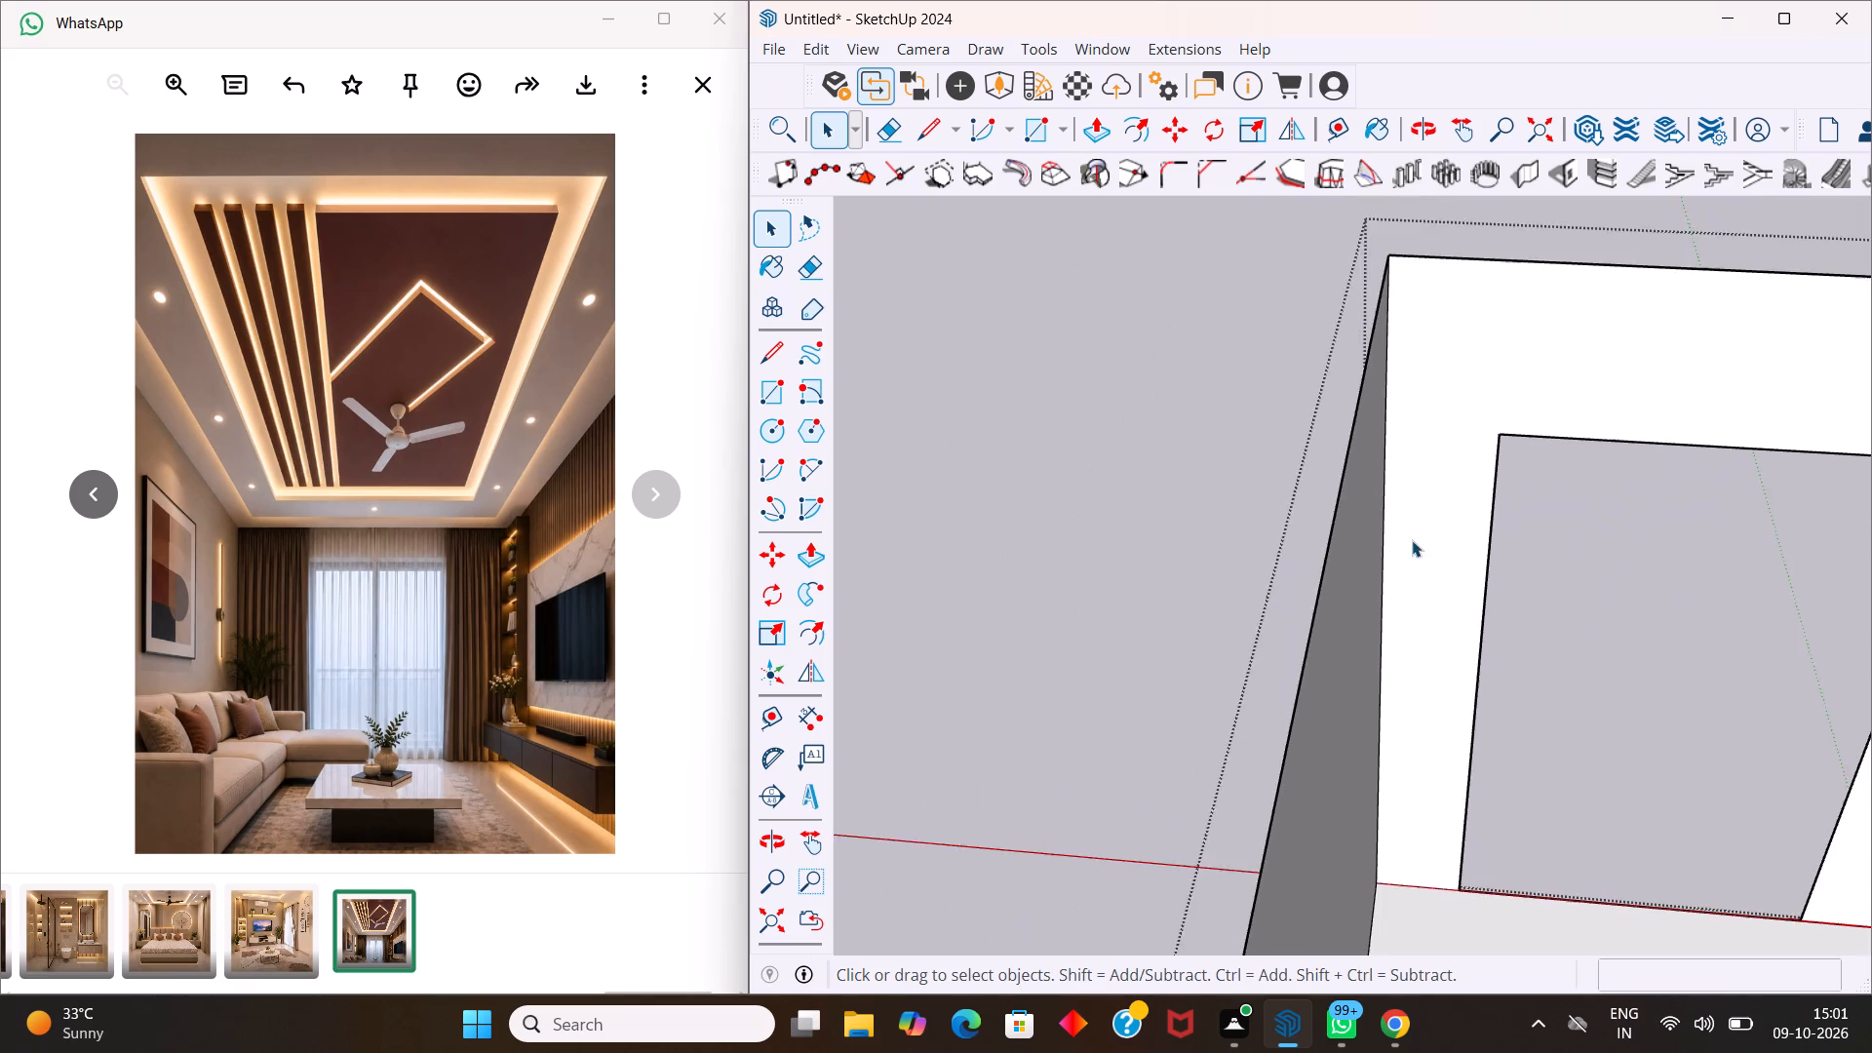
scroll(1412, 540, "down", 11)
scroll(1540, 529, "up", 9)
middle_click_drag(1488, 618, 1633, 692)
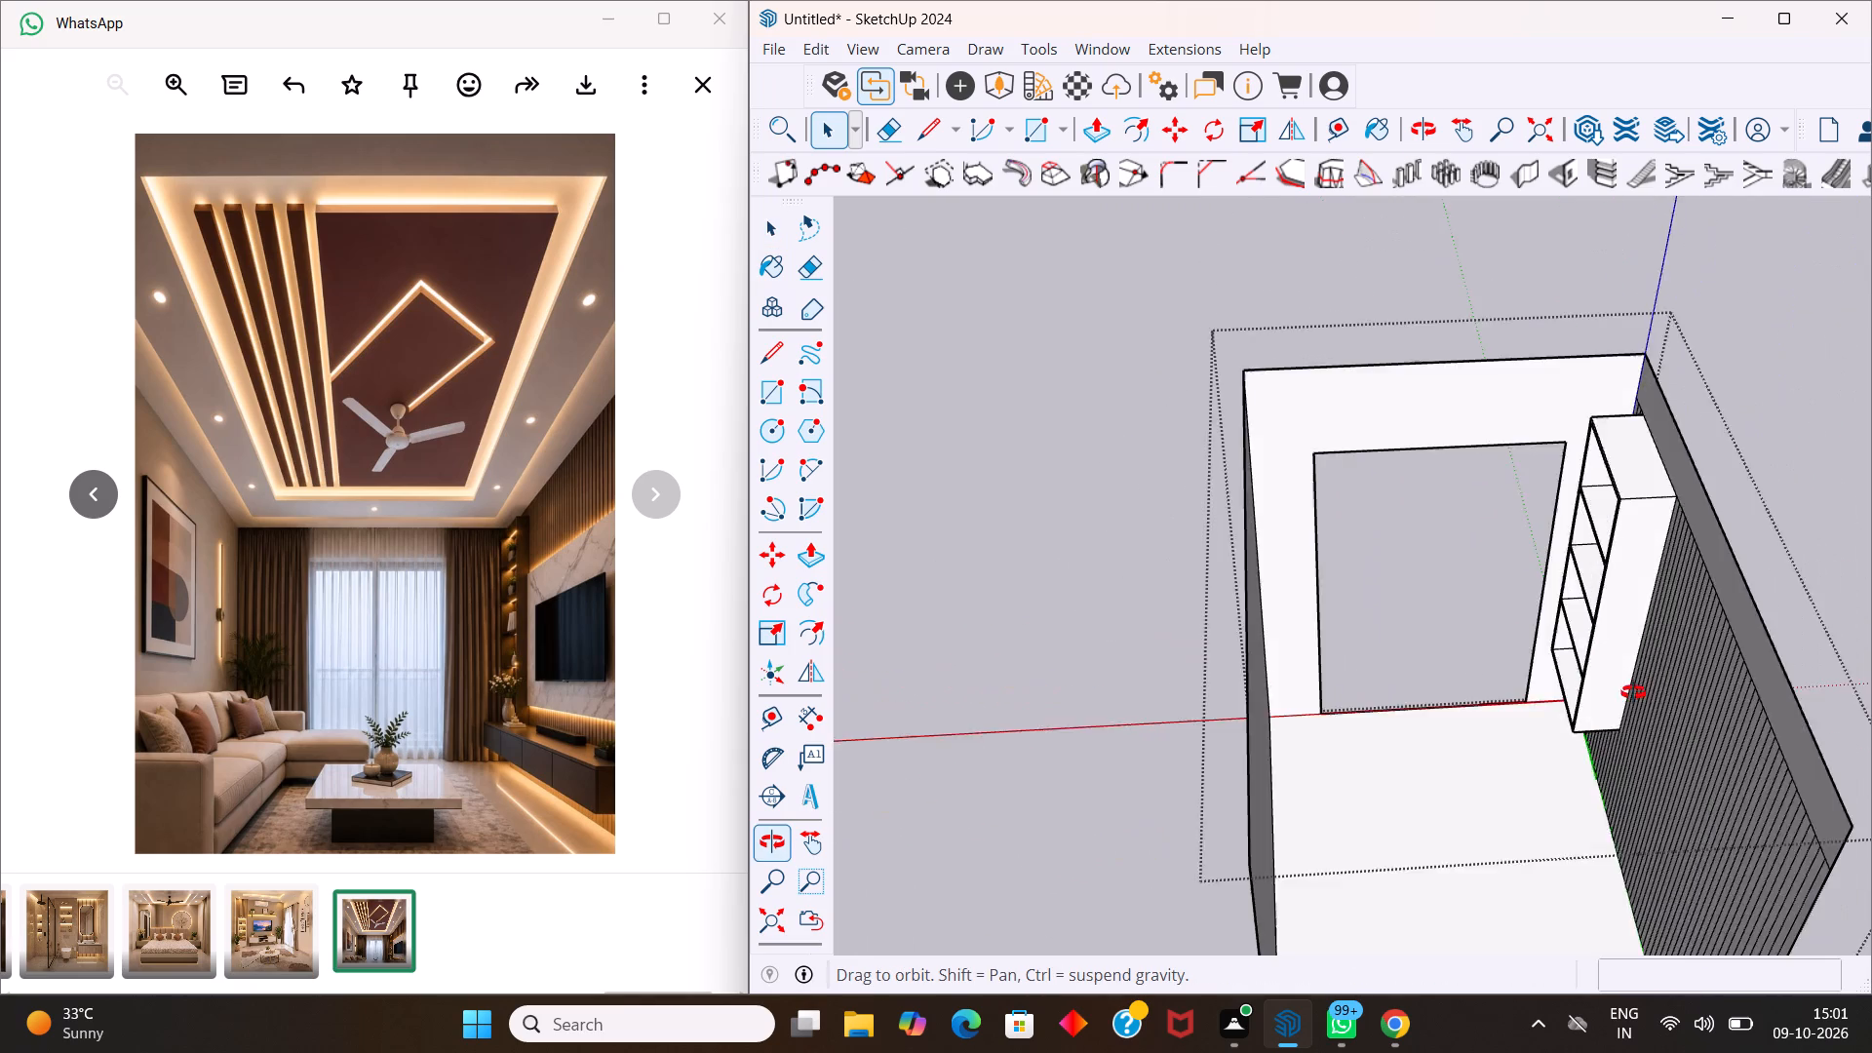
middle_click_drag(1633, 692, 1787, 775)
scroll(1585, 545, "up", 4)
middle_click_drag(1501, 453, 1764, 702)
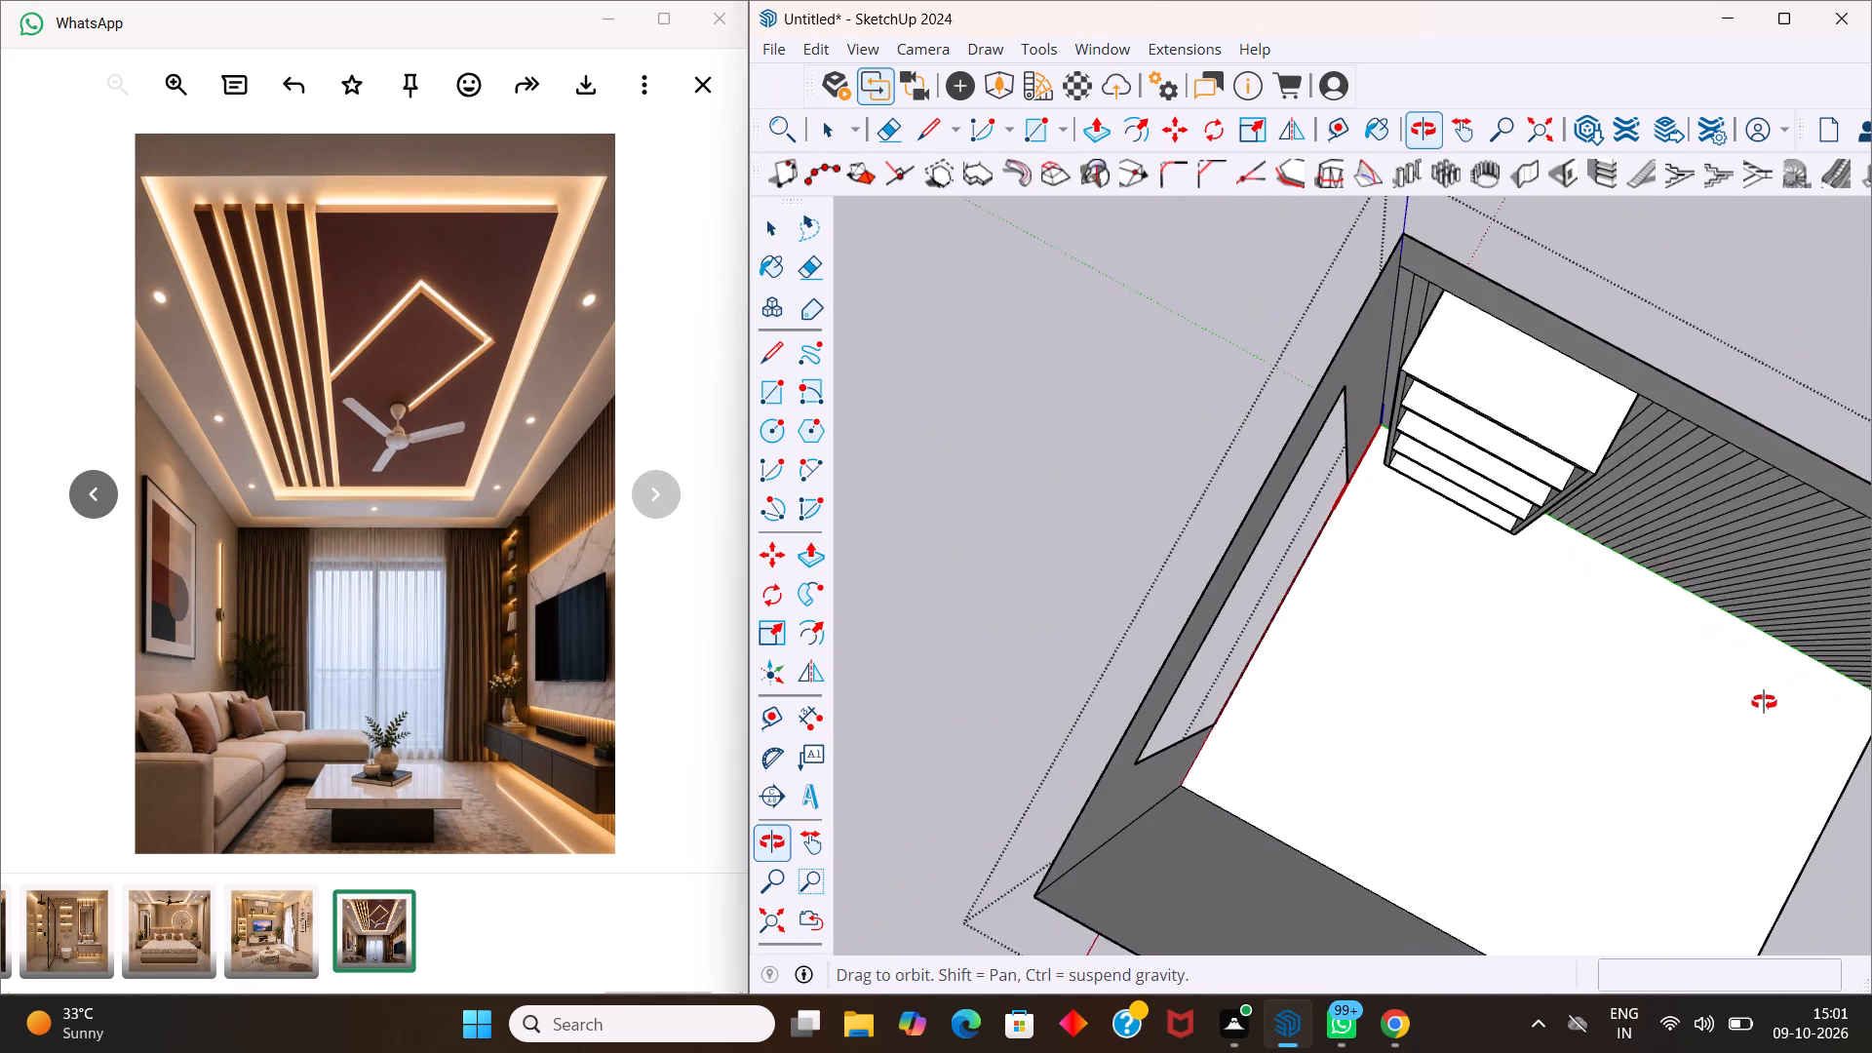
middle_click_drag(1764, 702, 1749, 678)
middle_click_drag(1603, 521, 1599, 459)
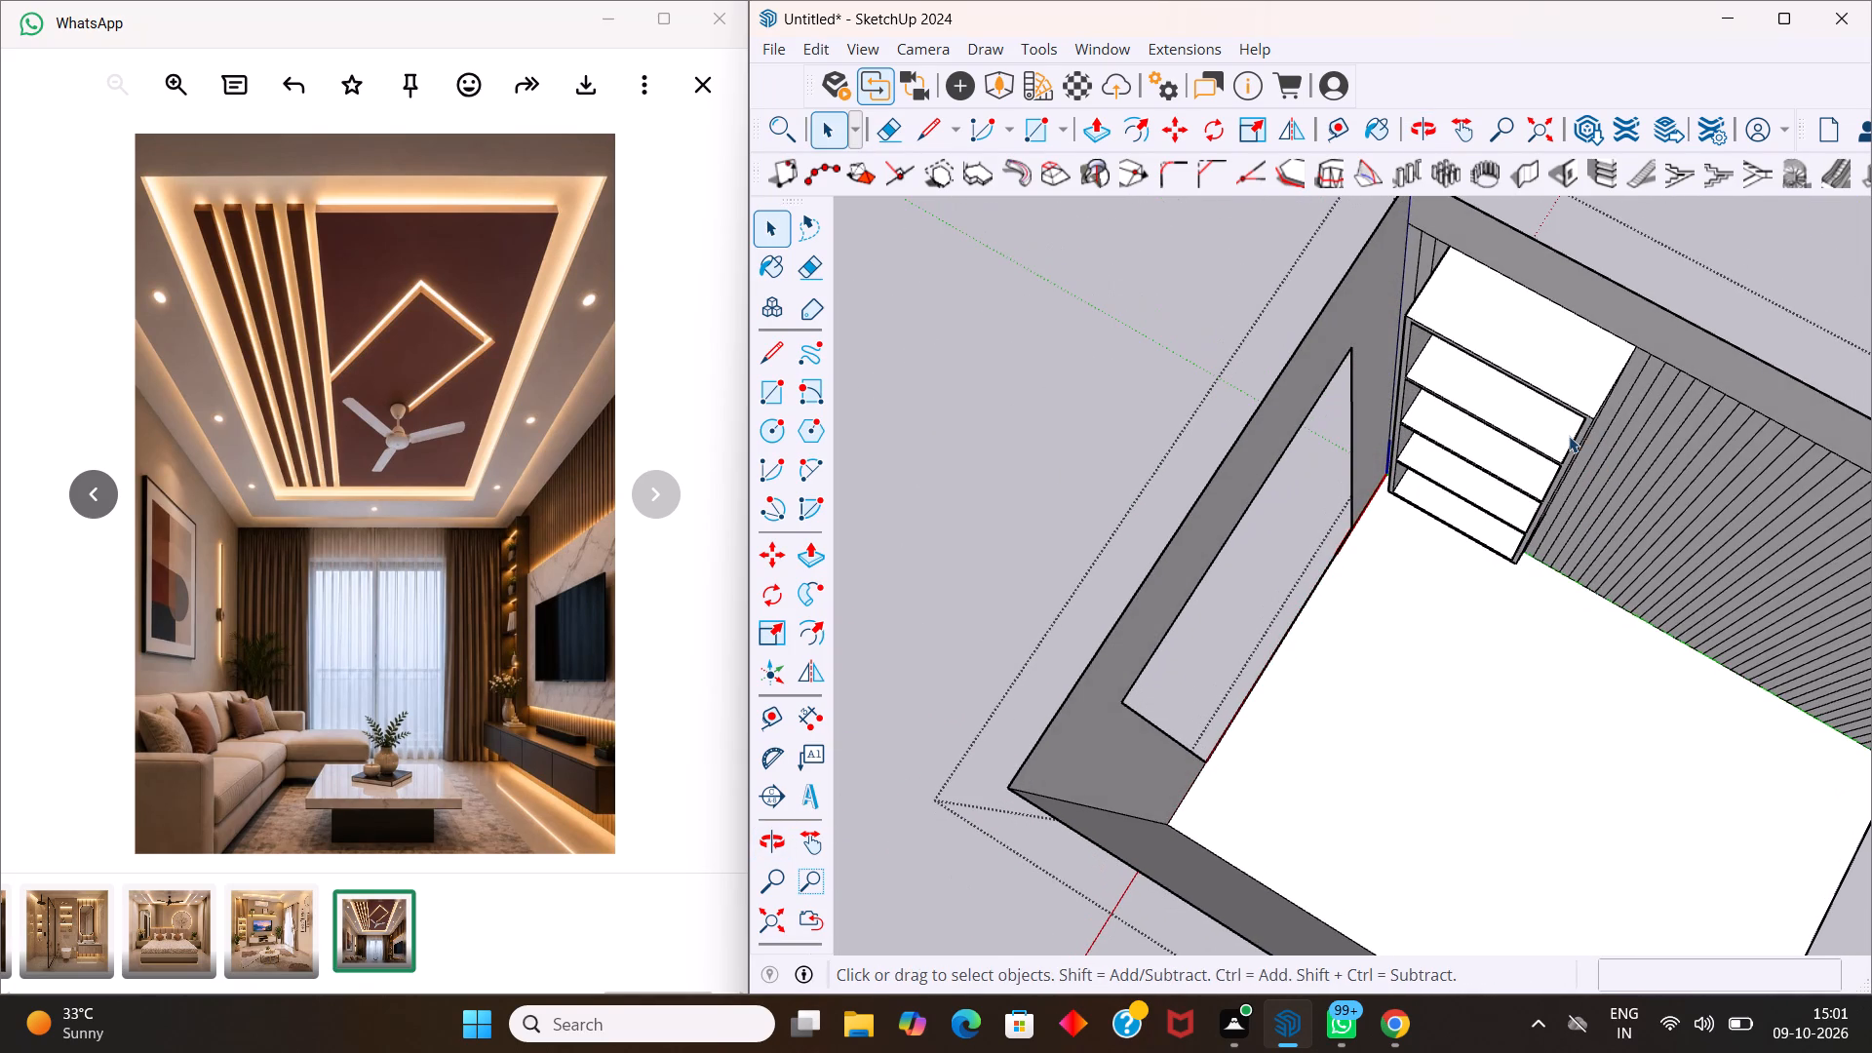
Erase the few groove lines on the wall beneath the shelf unit's end nearest the room corner.
scroll(1537, 689, "up", 1)
middle_click_drag(1537, 674, 1525, 592)
scroll(1464, 581, "up", 3)
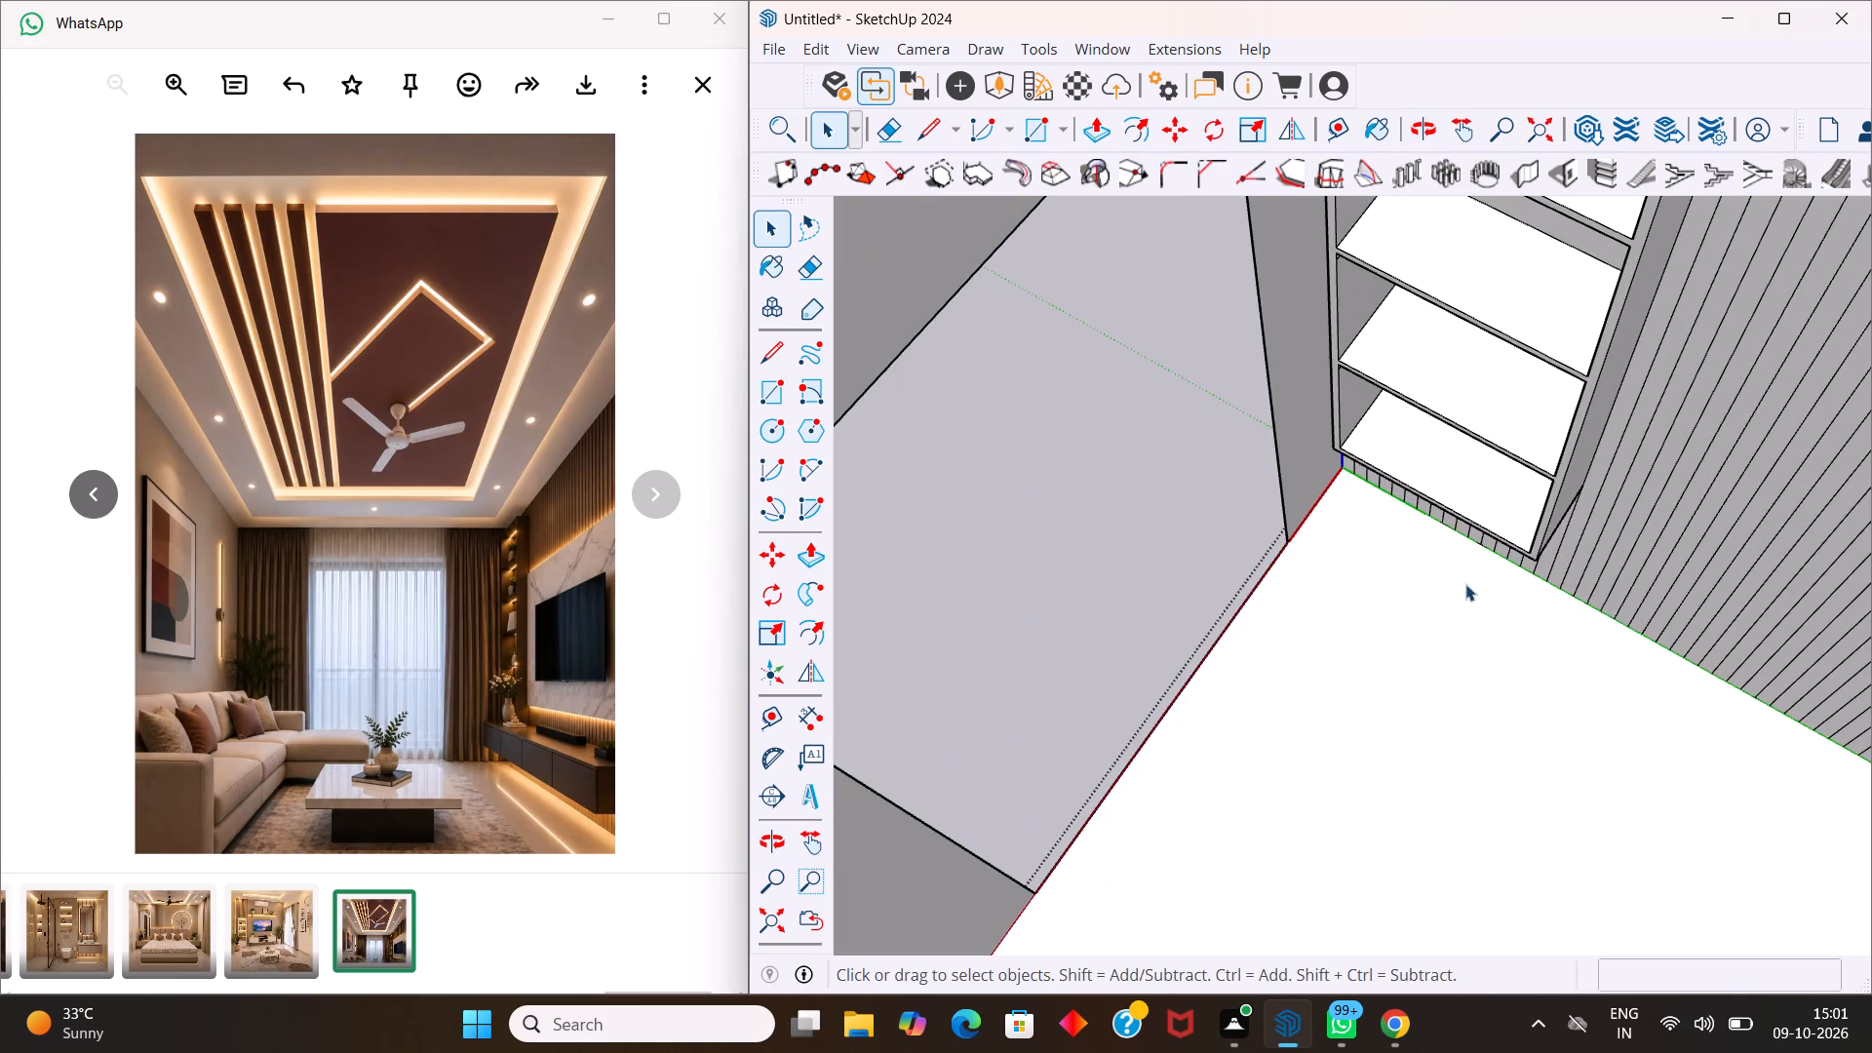
scroll(1462, 573, "up", 7)
middle_click_drag(1456, 569, 1587, 539)
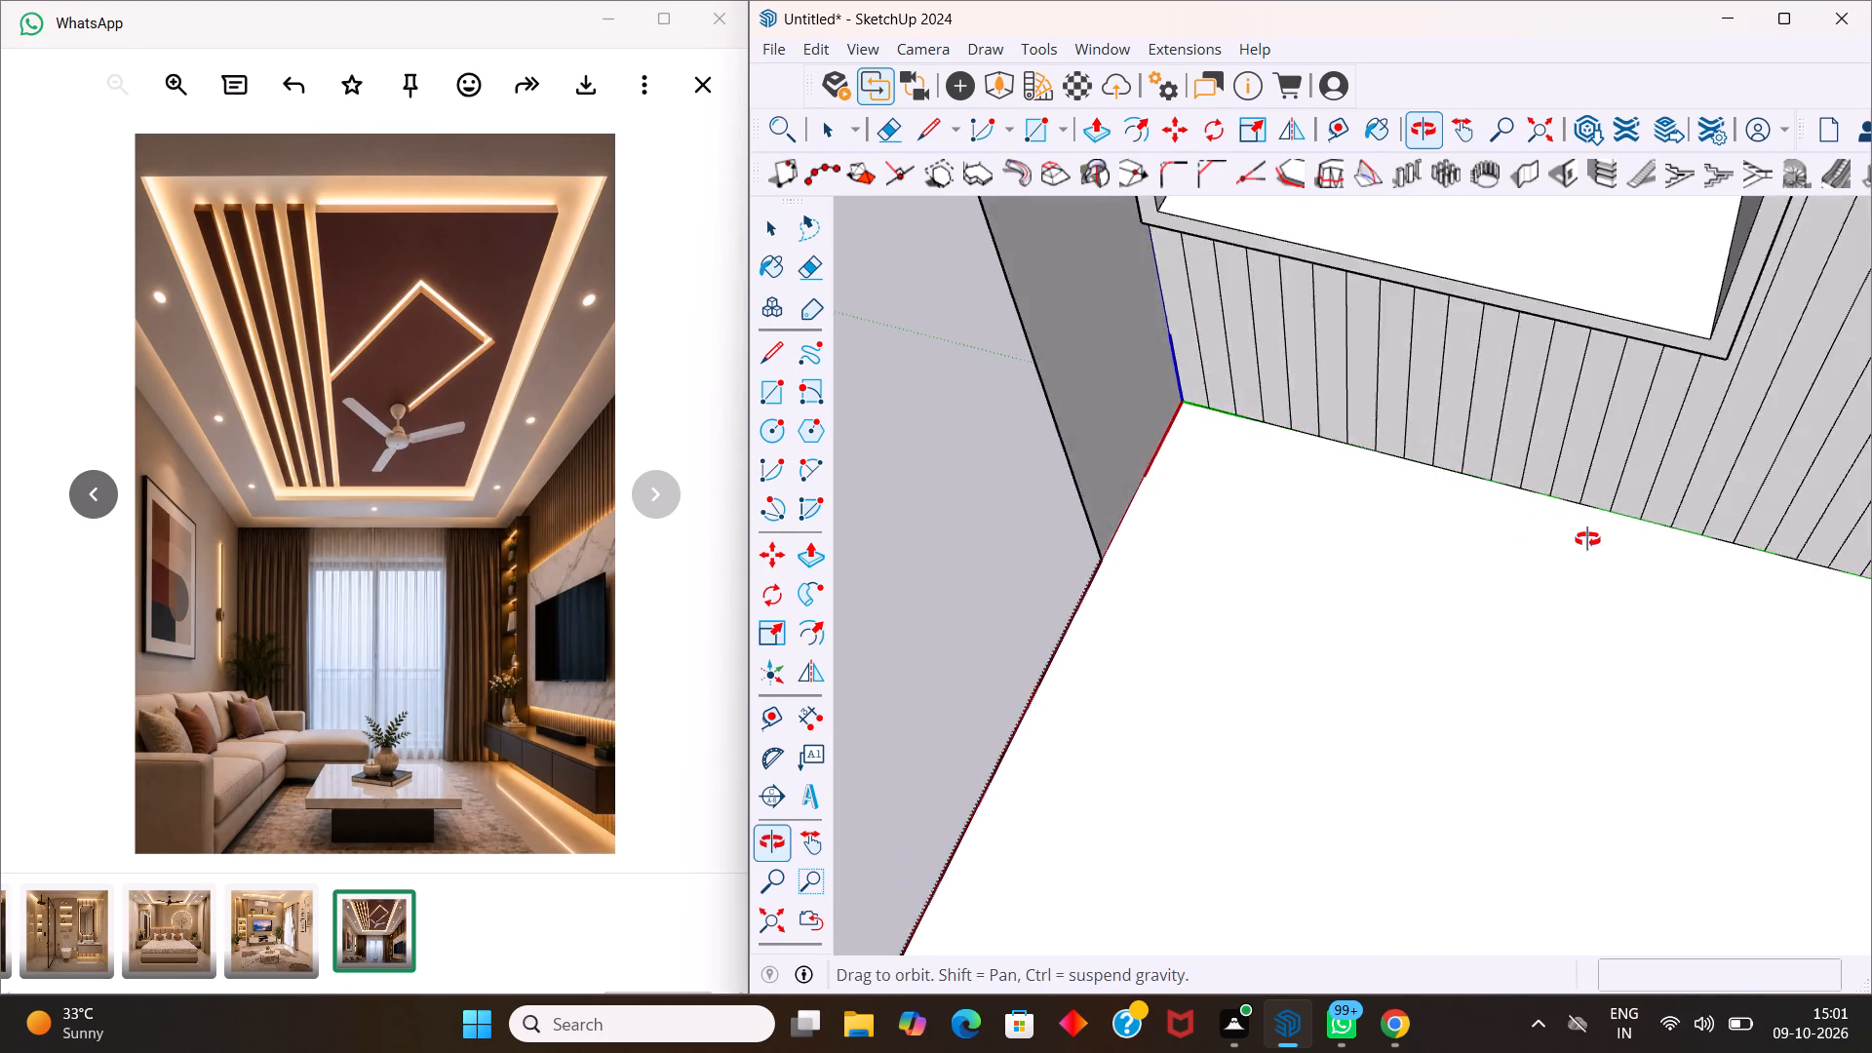
middle_click_drag(1587, 539, 1694, 585)
middle_click_drag(1584, 576, 1717, 515)
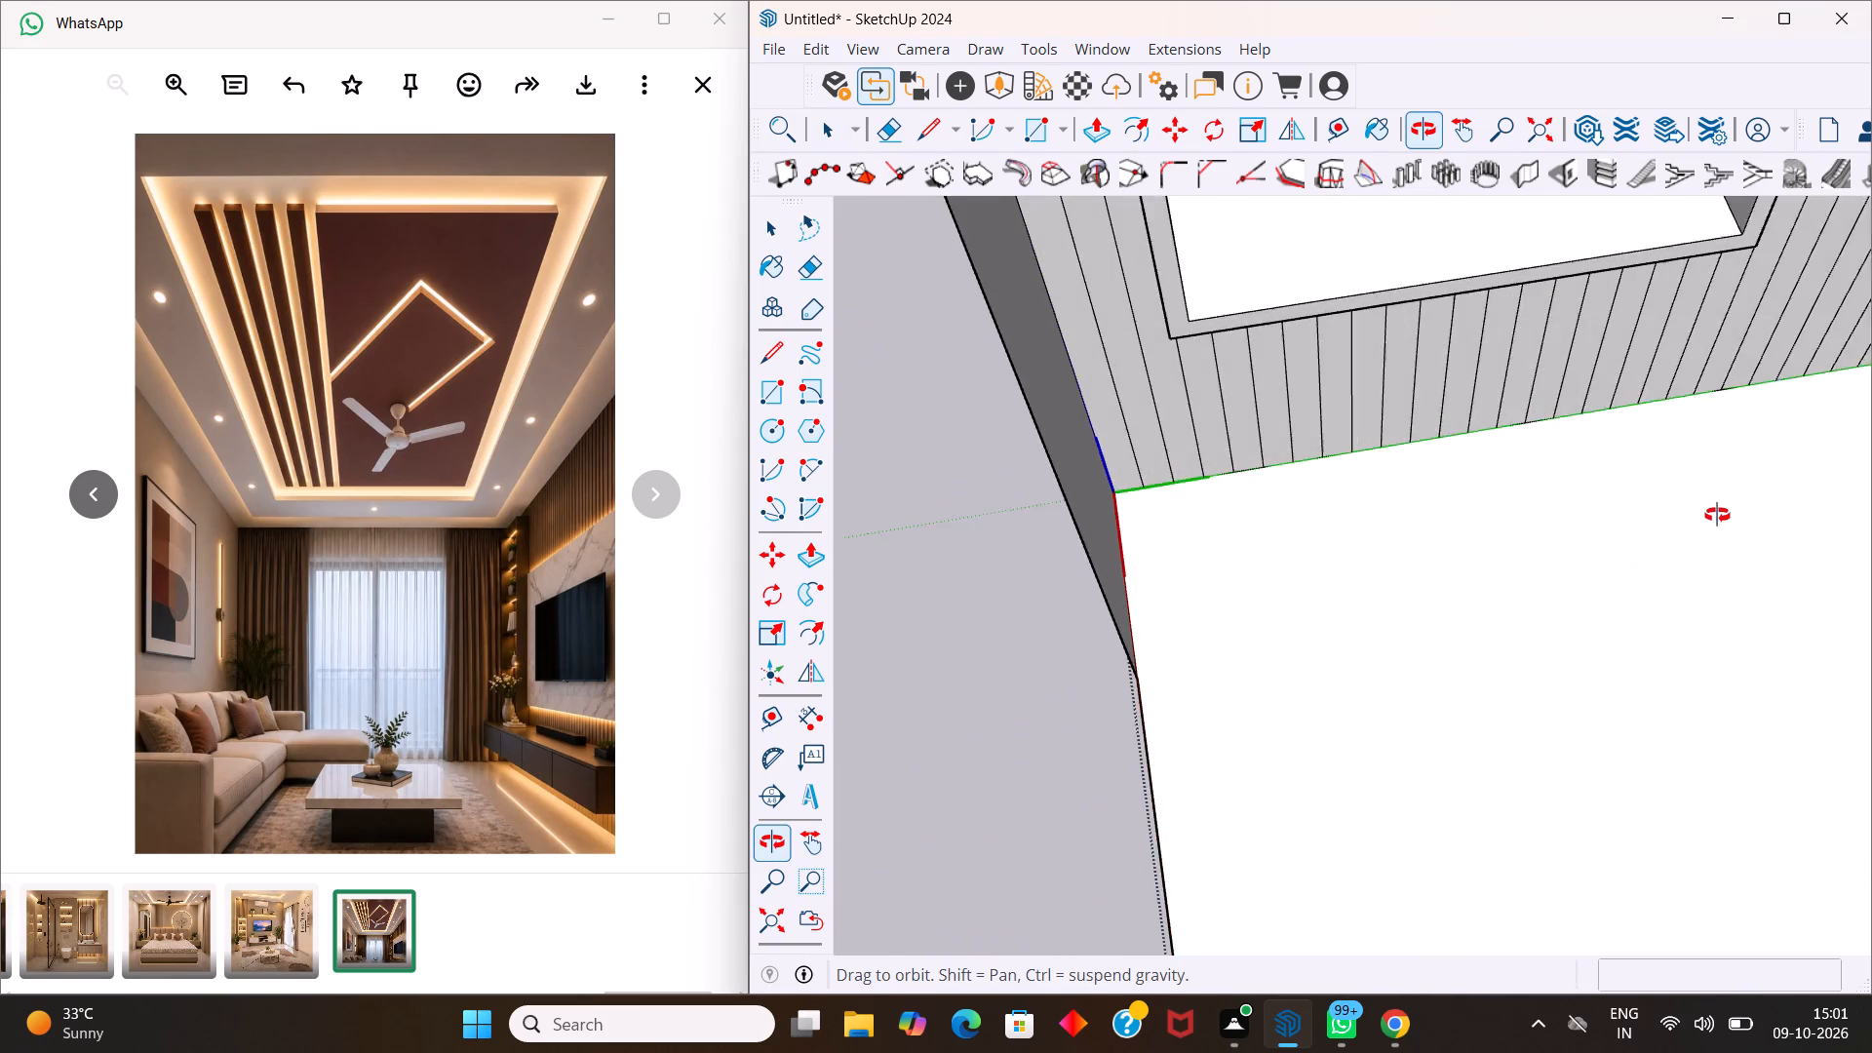
middle_click_drag(1717, 515, 1843, 602)
middle_click(1844, 602)
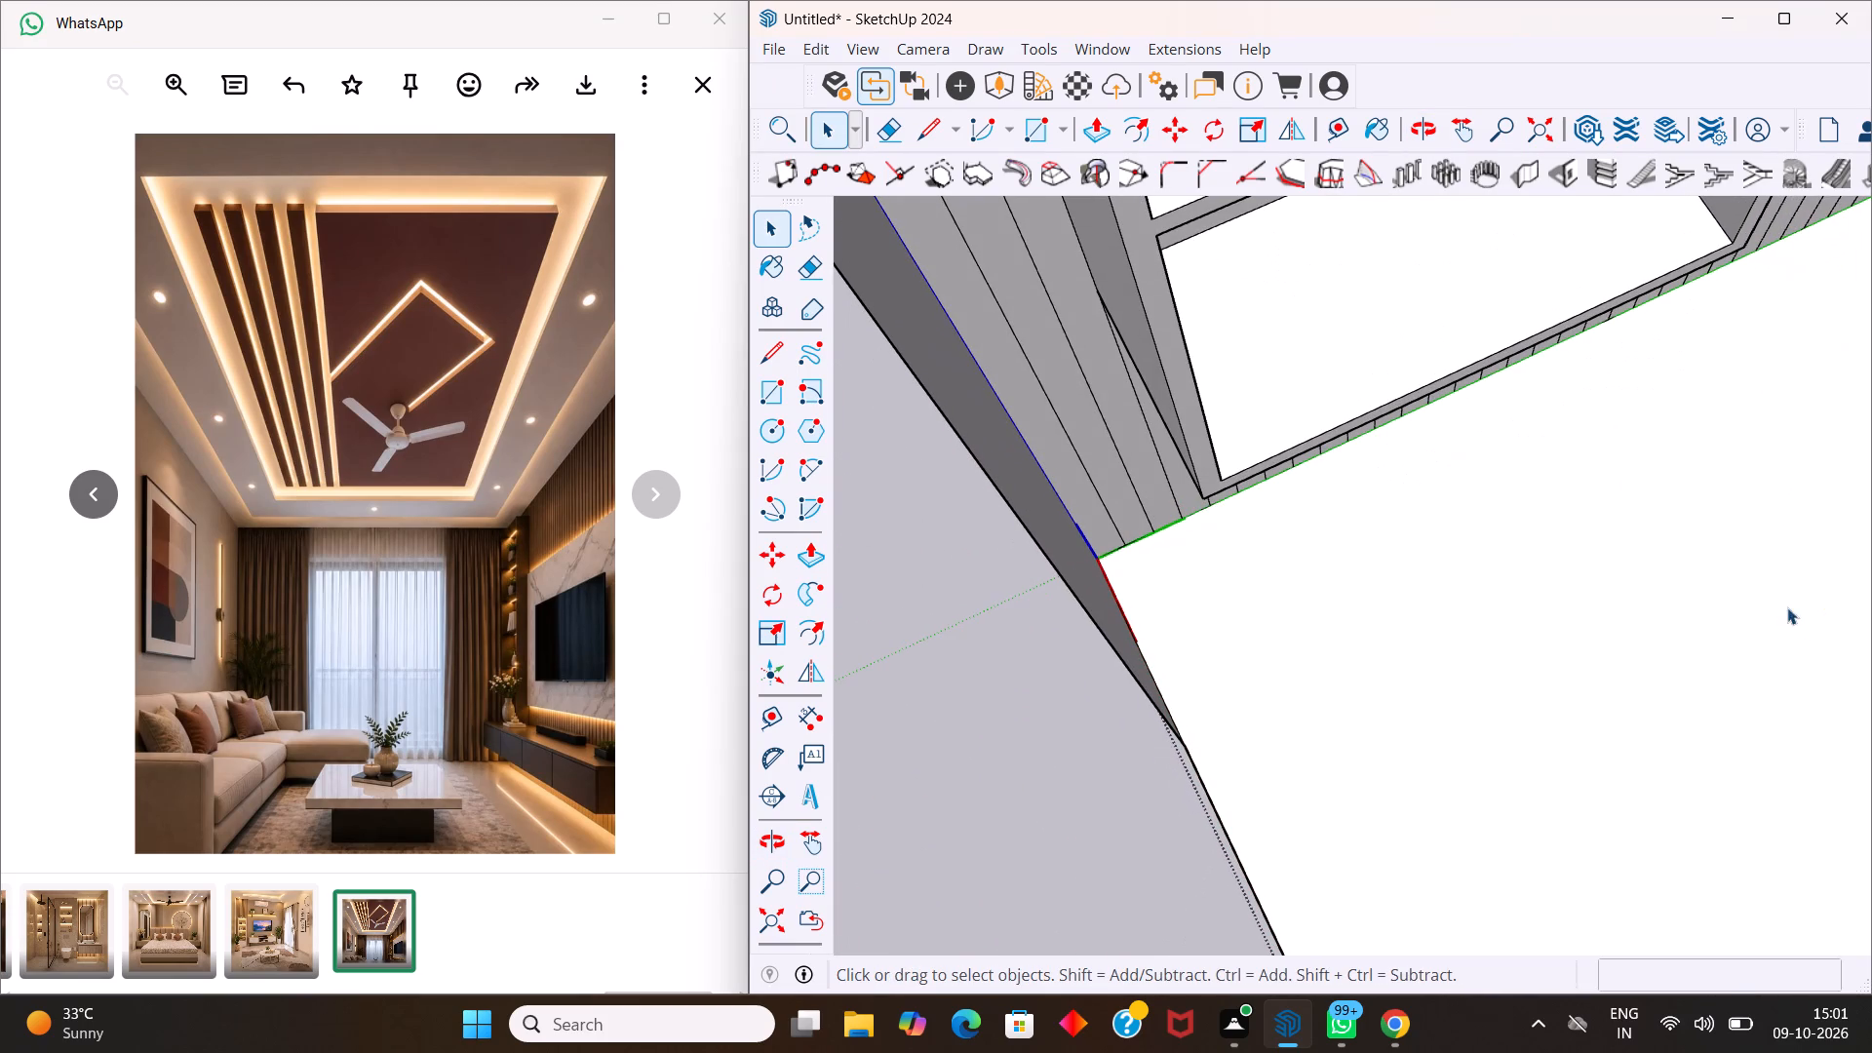
key("e")
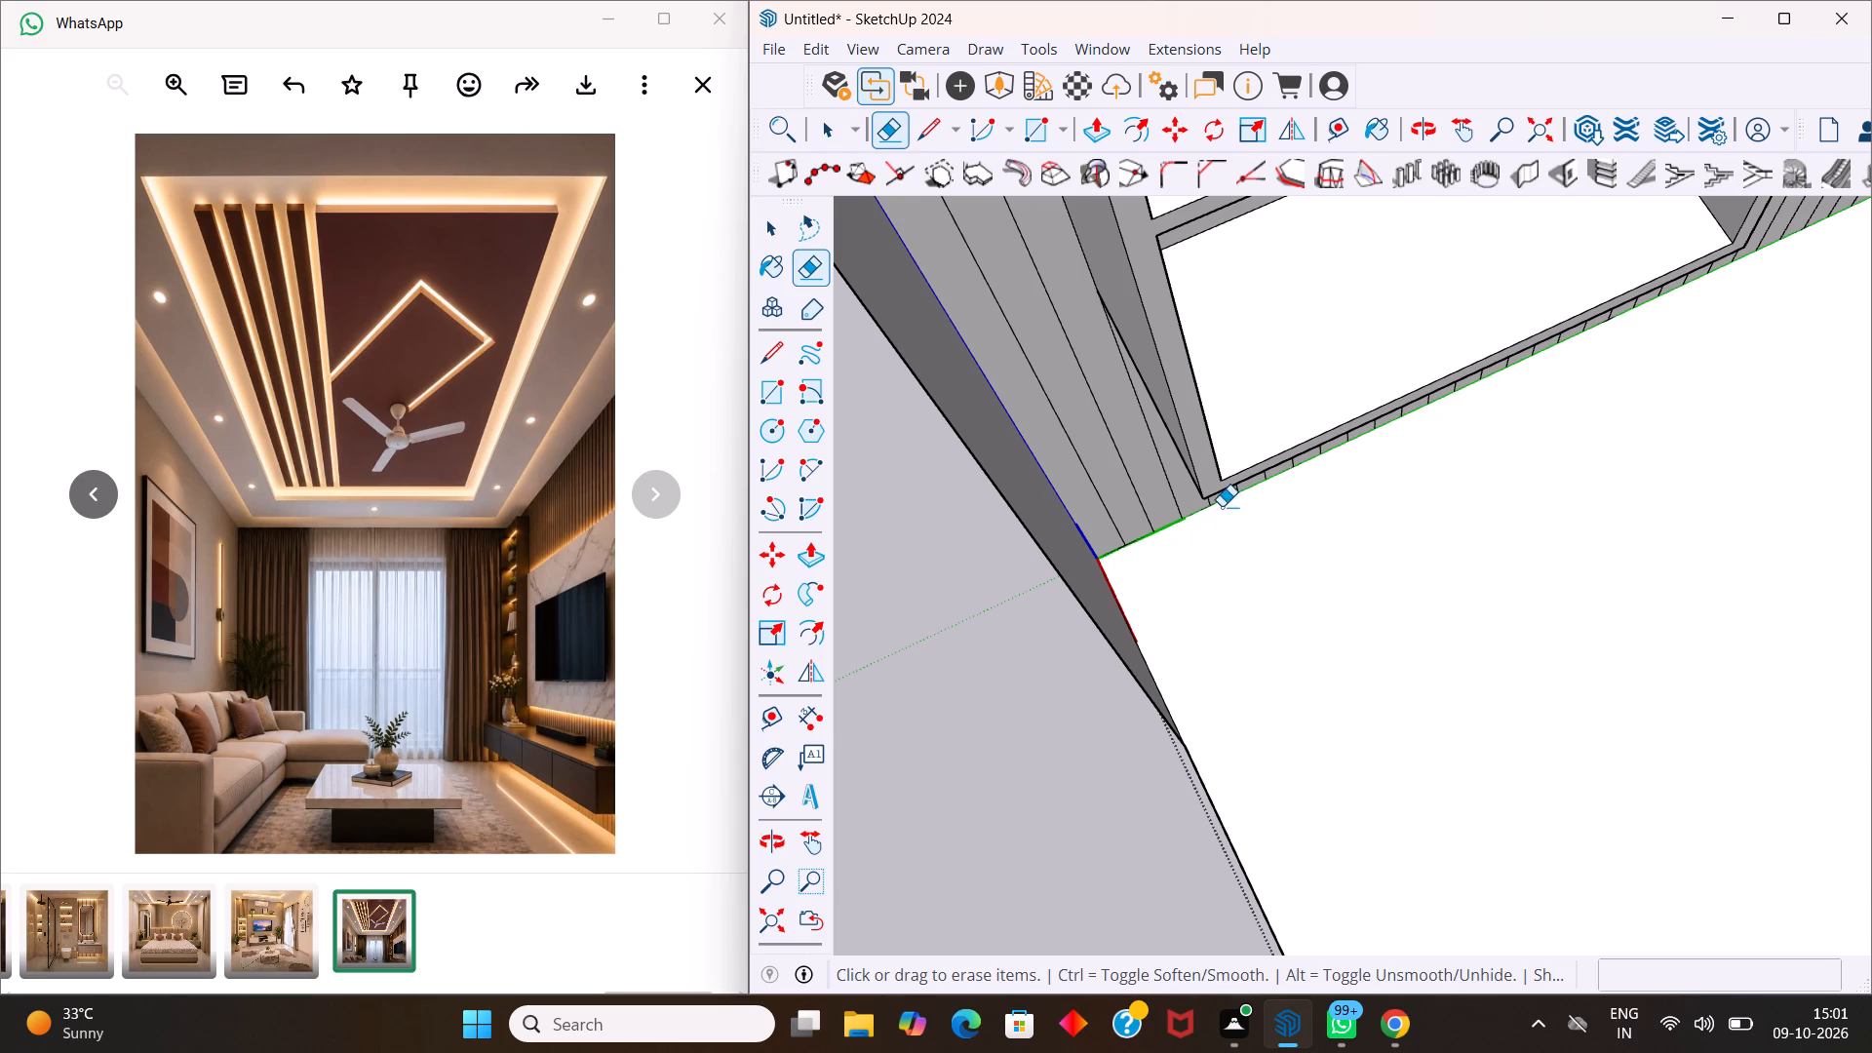
scroll(1222, 505, "up", 9)
left_click_drag(1180, 460, 1365, 369)
Erase two groove lines on the wall beneath the shelf unit's end farthest from the room corner.
scroll(1365, 369, "down", 10)
middle_click_drag(1471, 425, 1215, 327)
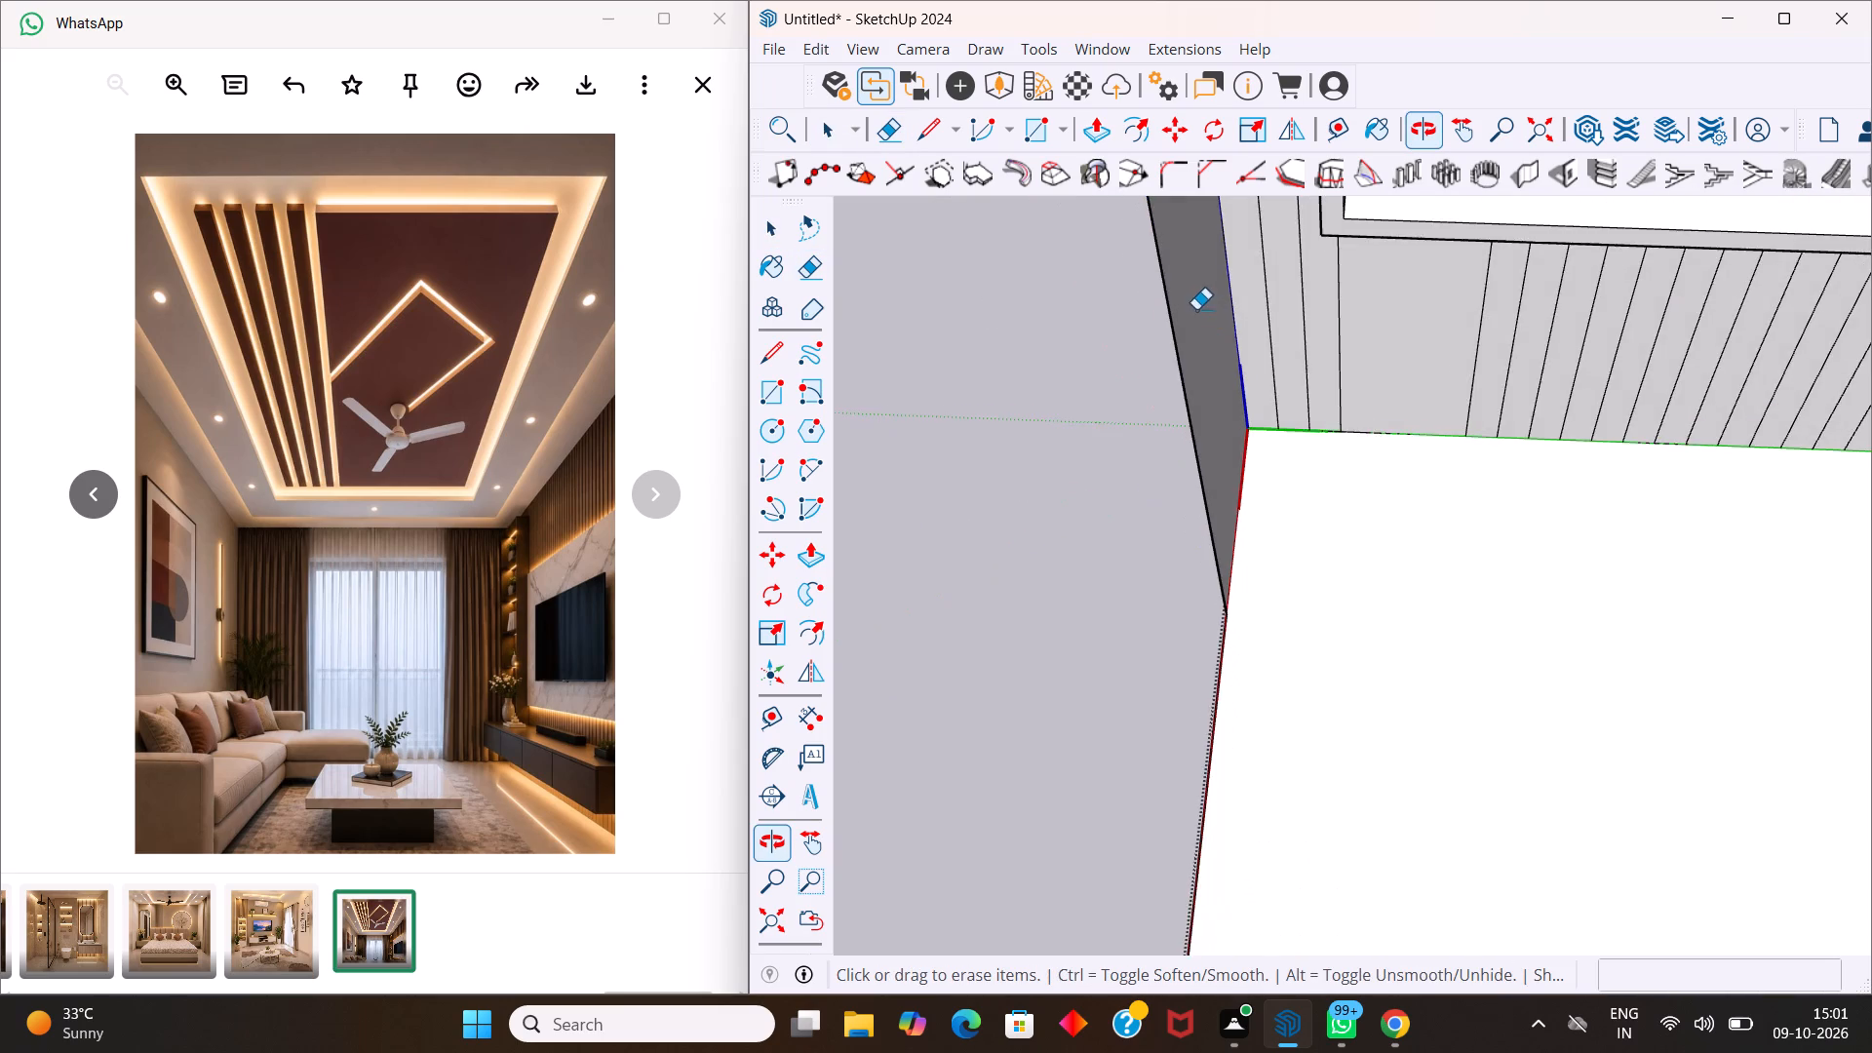
scroll(1196, 309, "down", 11)
middle_click_drag(1443, 359, 1385, 372)
scroll(1404, 381, "down", 5)
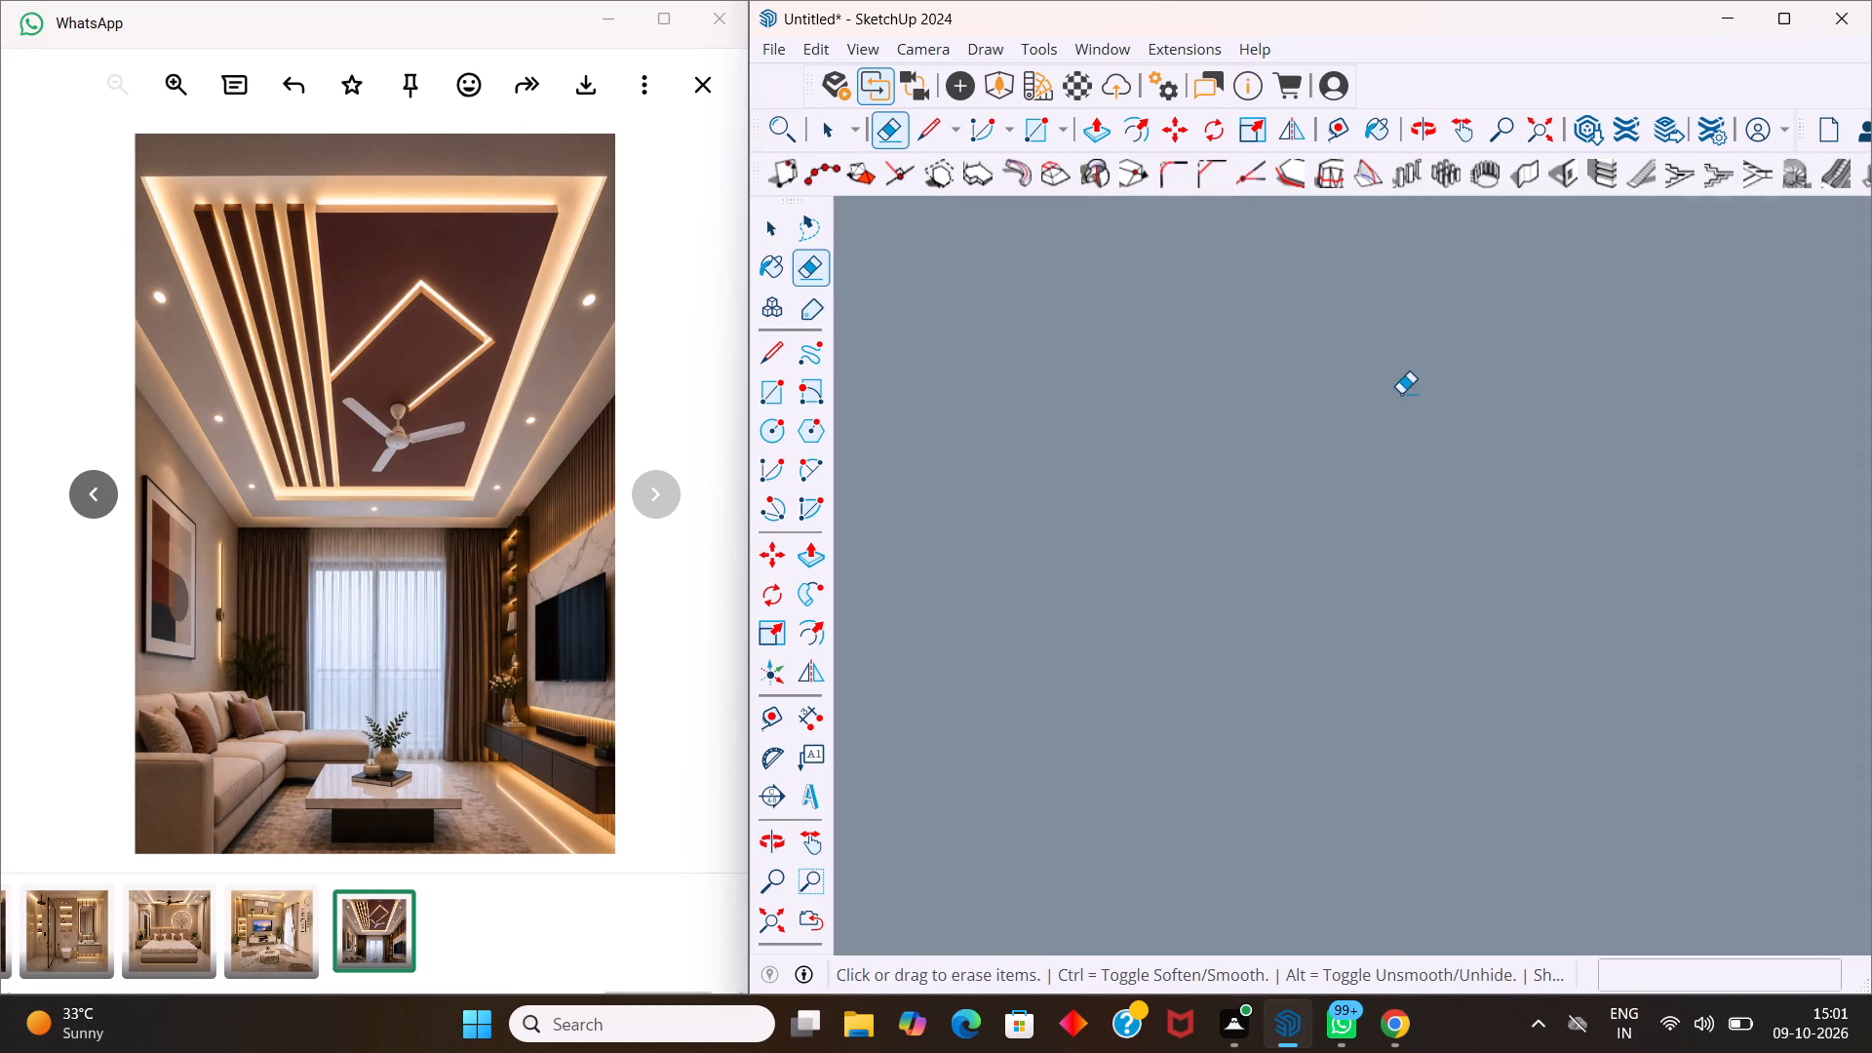
scroll(1348, 401, "down", 10)
scroll(1237, 415, "down", 20)
scroll(1237, 415, "down", 1)
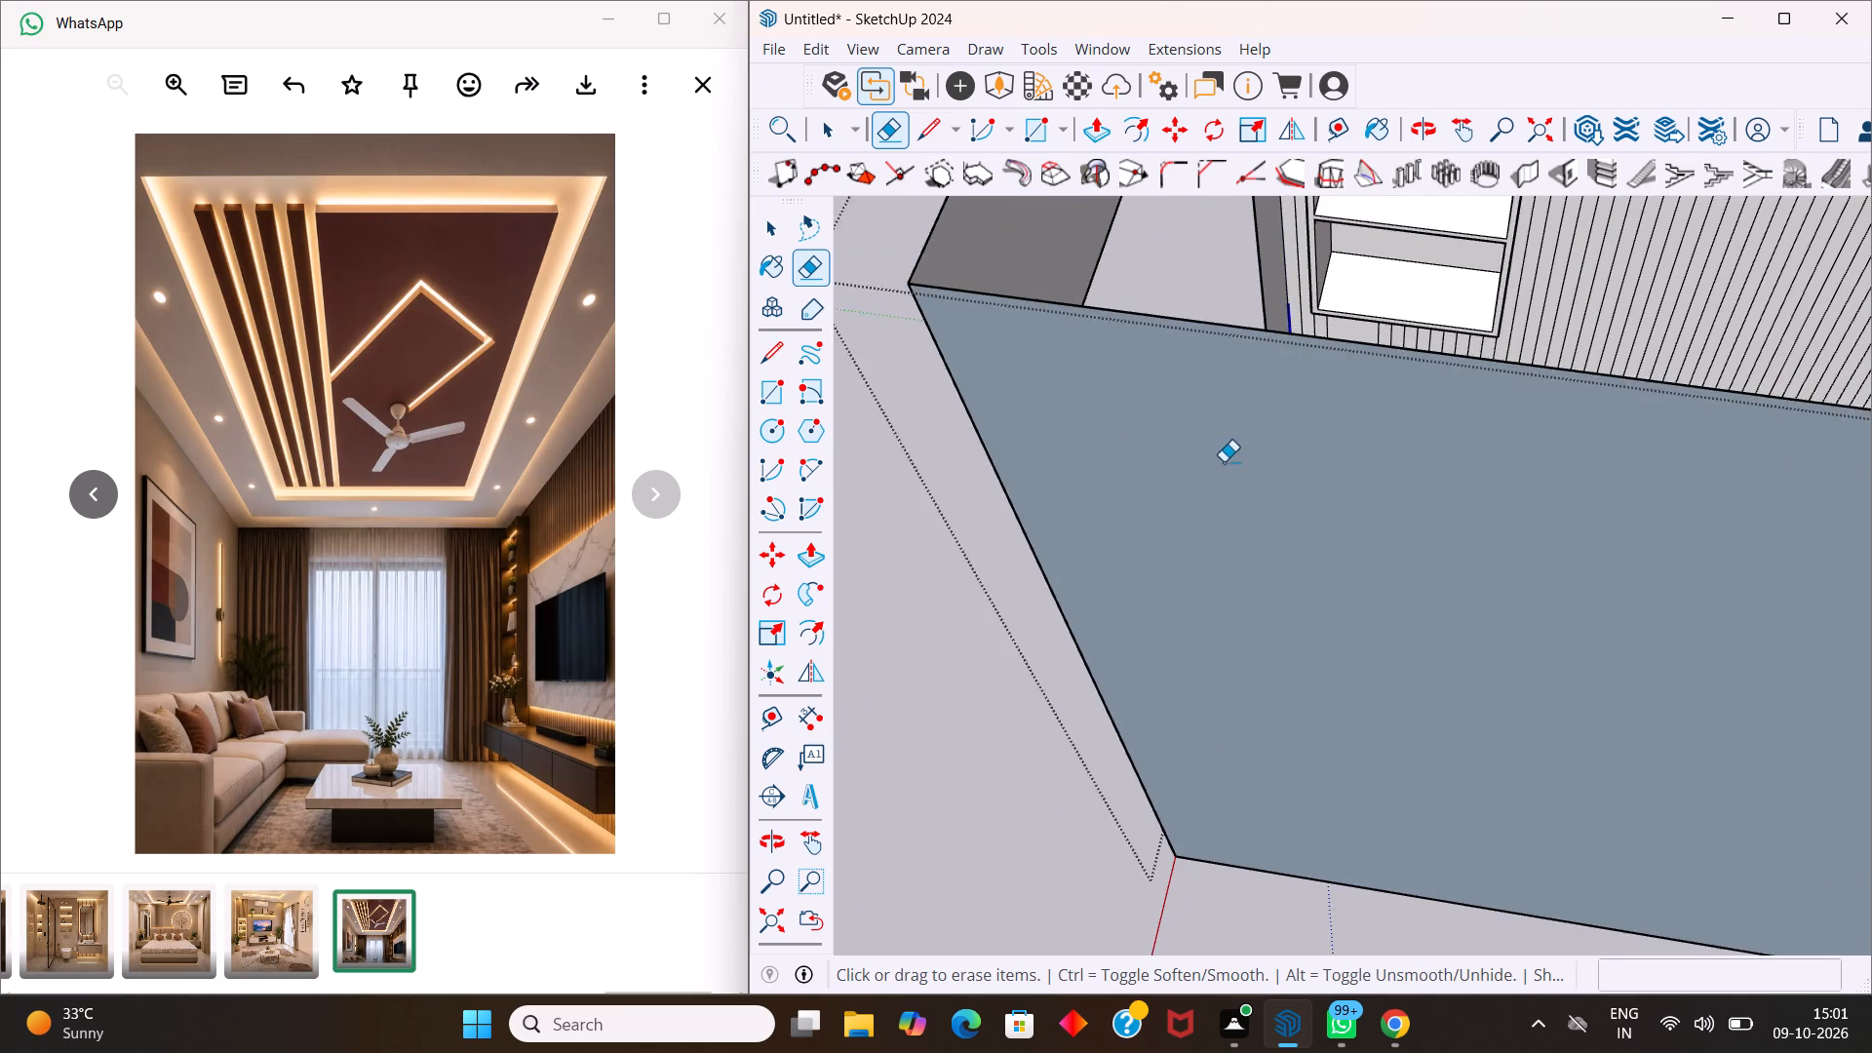
middle_click_drag(1220, 469, 1646, 340)
middle_click_drag(1219, 633, 1324, 561)
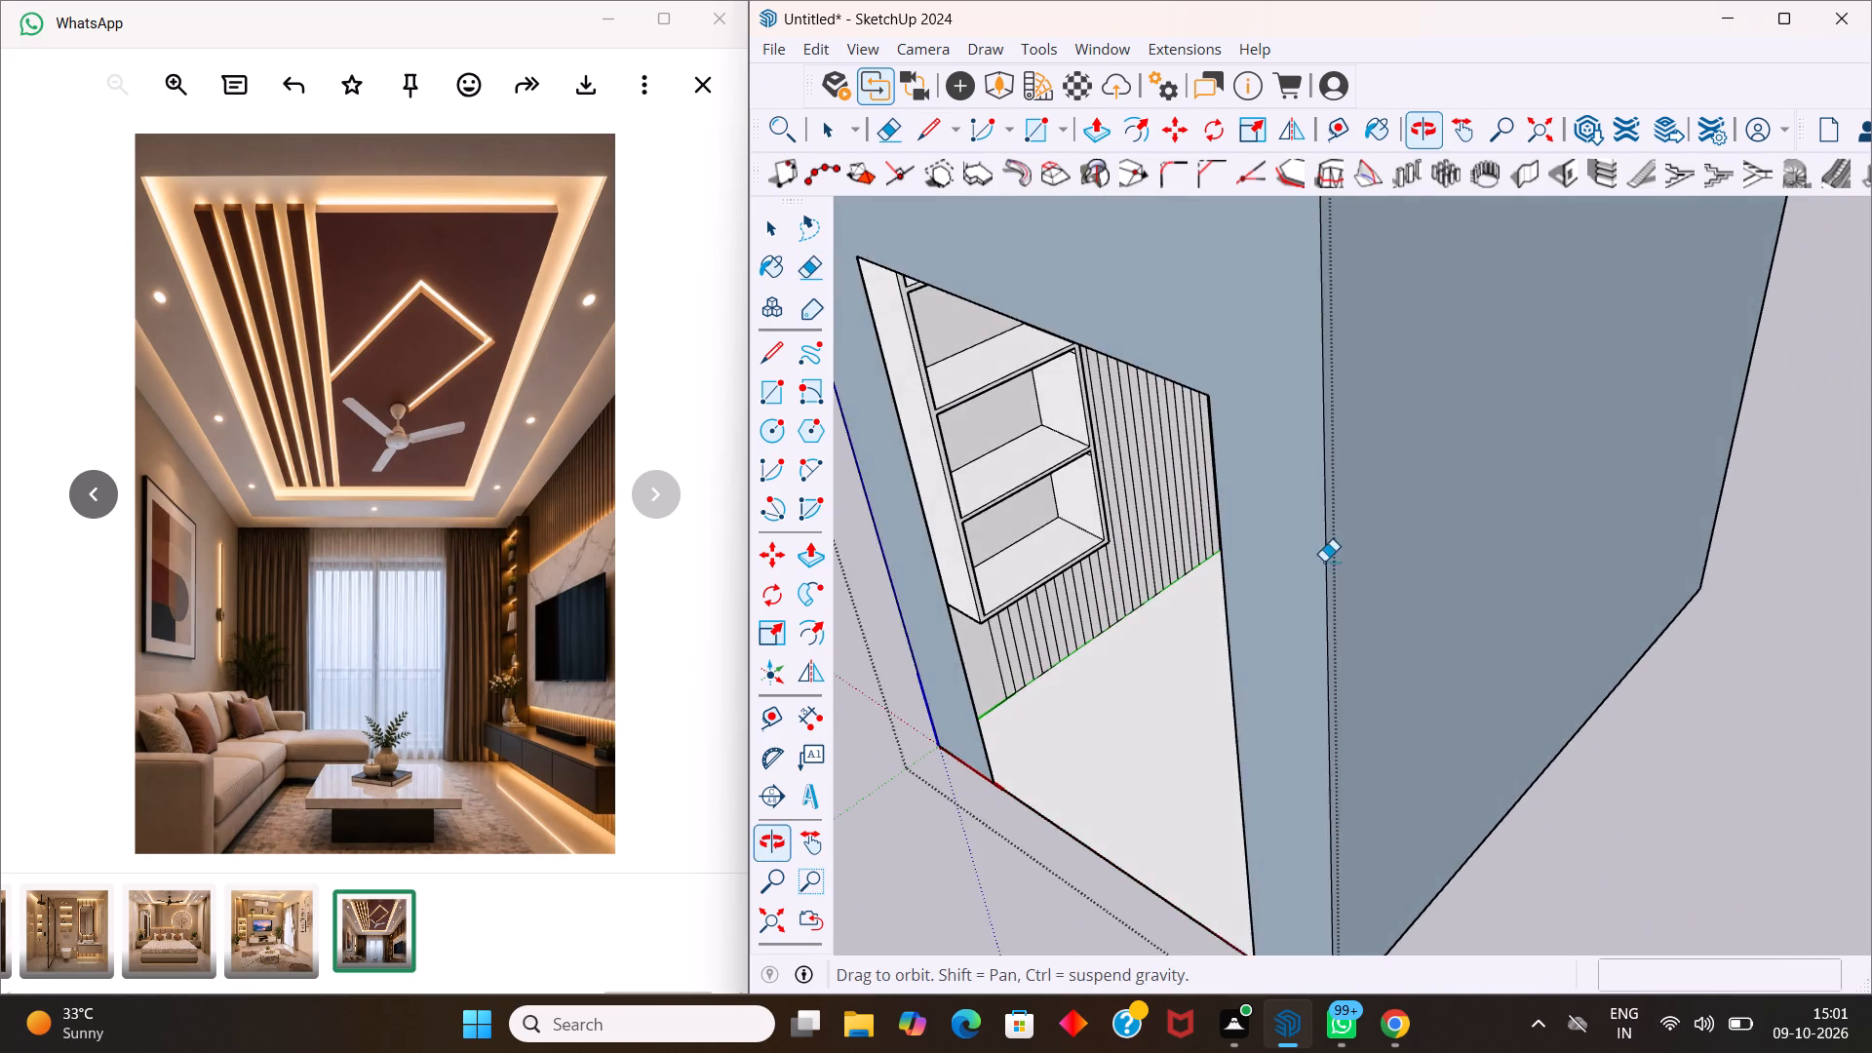
scroll(1174, 592, "up", 5)
middle_click_drag(1144, 570, 1262, 519)
scroll(1255, 509, "down", 9)
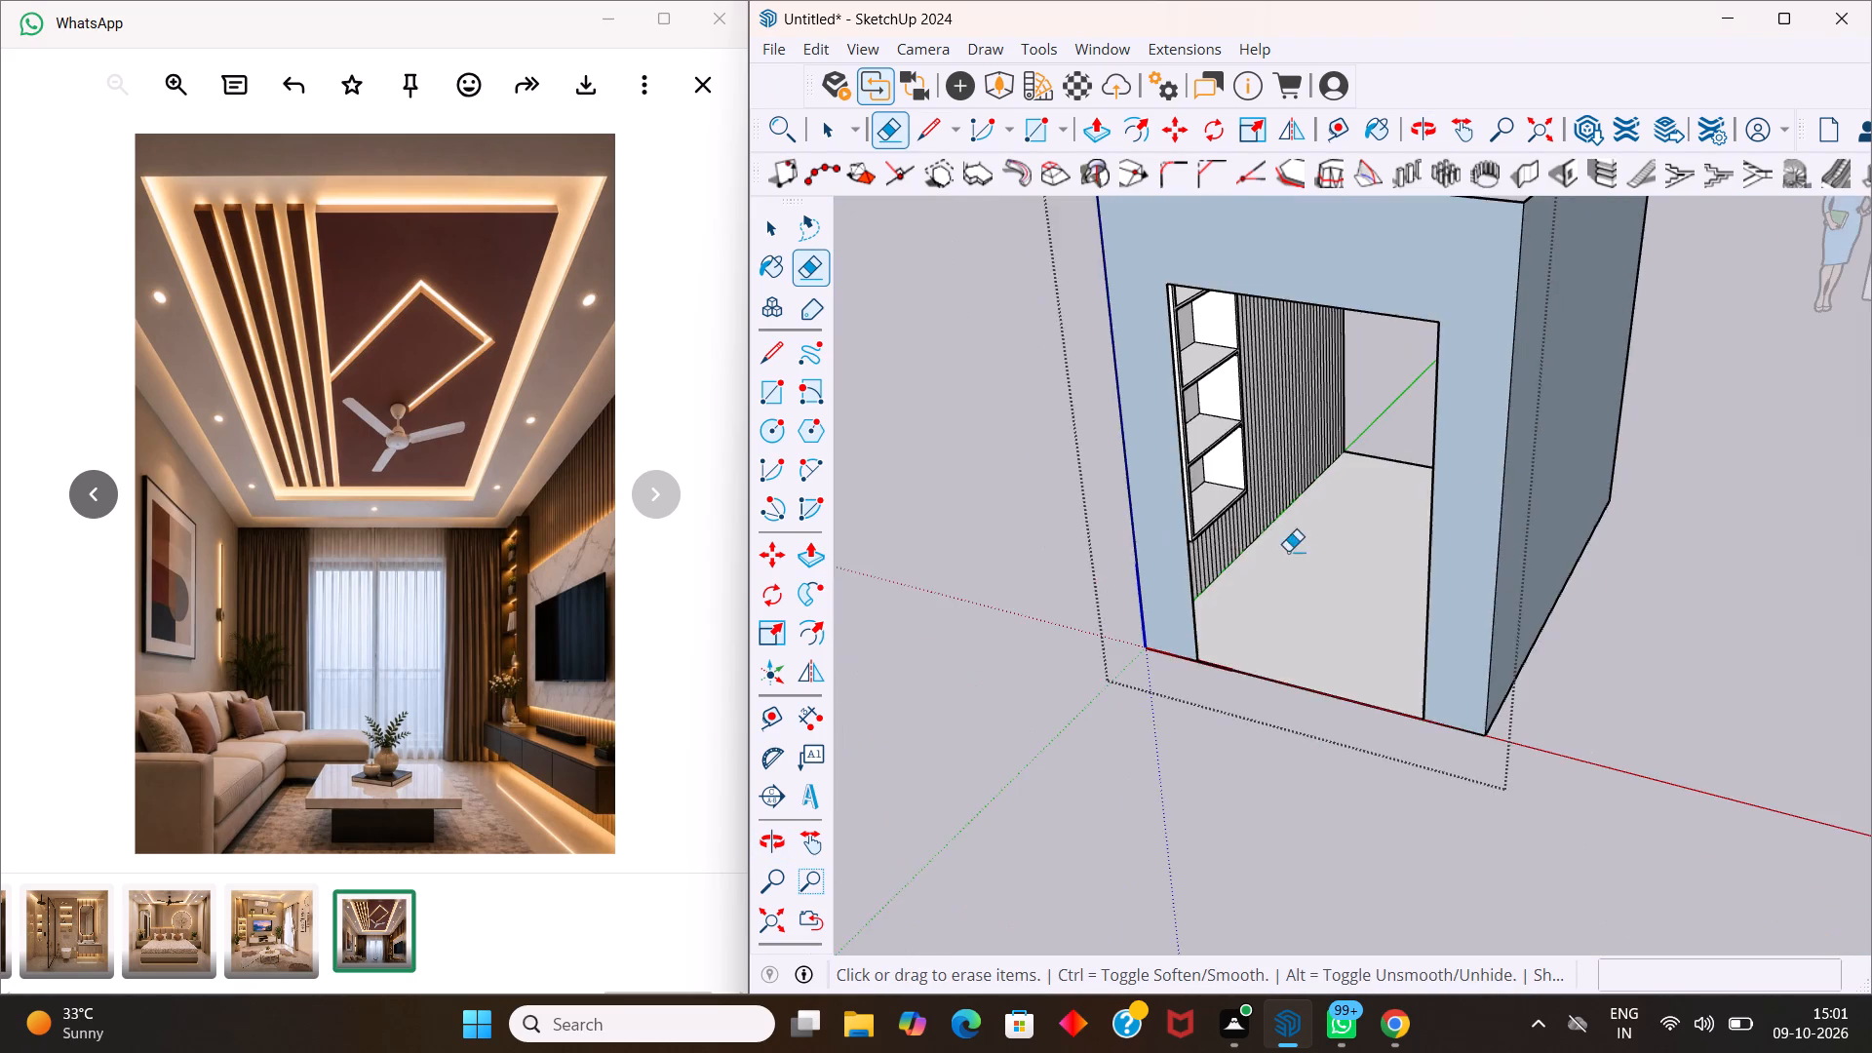
middle_click_drag(1289, 575, 1090, 622)
scroll(1059, 590, "up", 11)
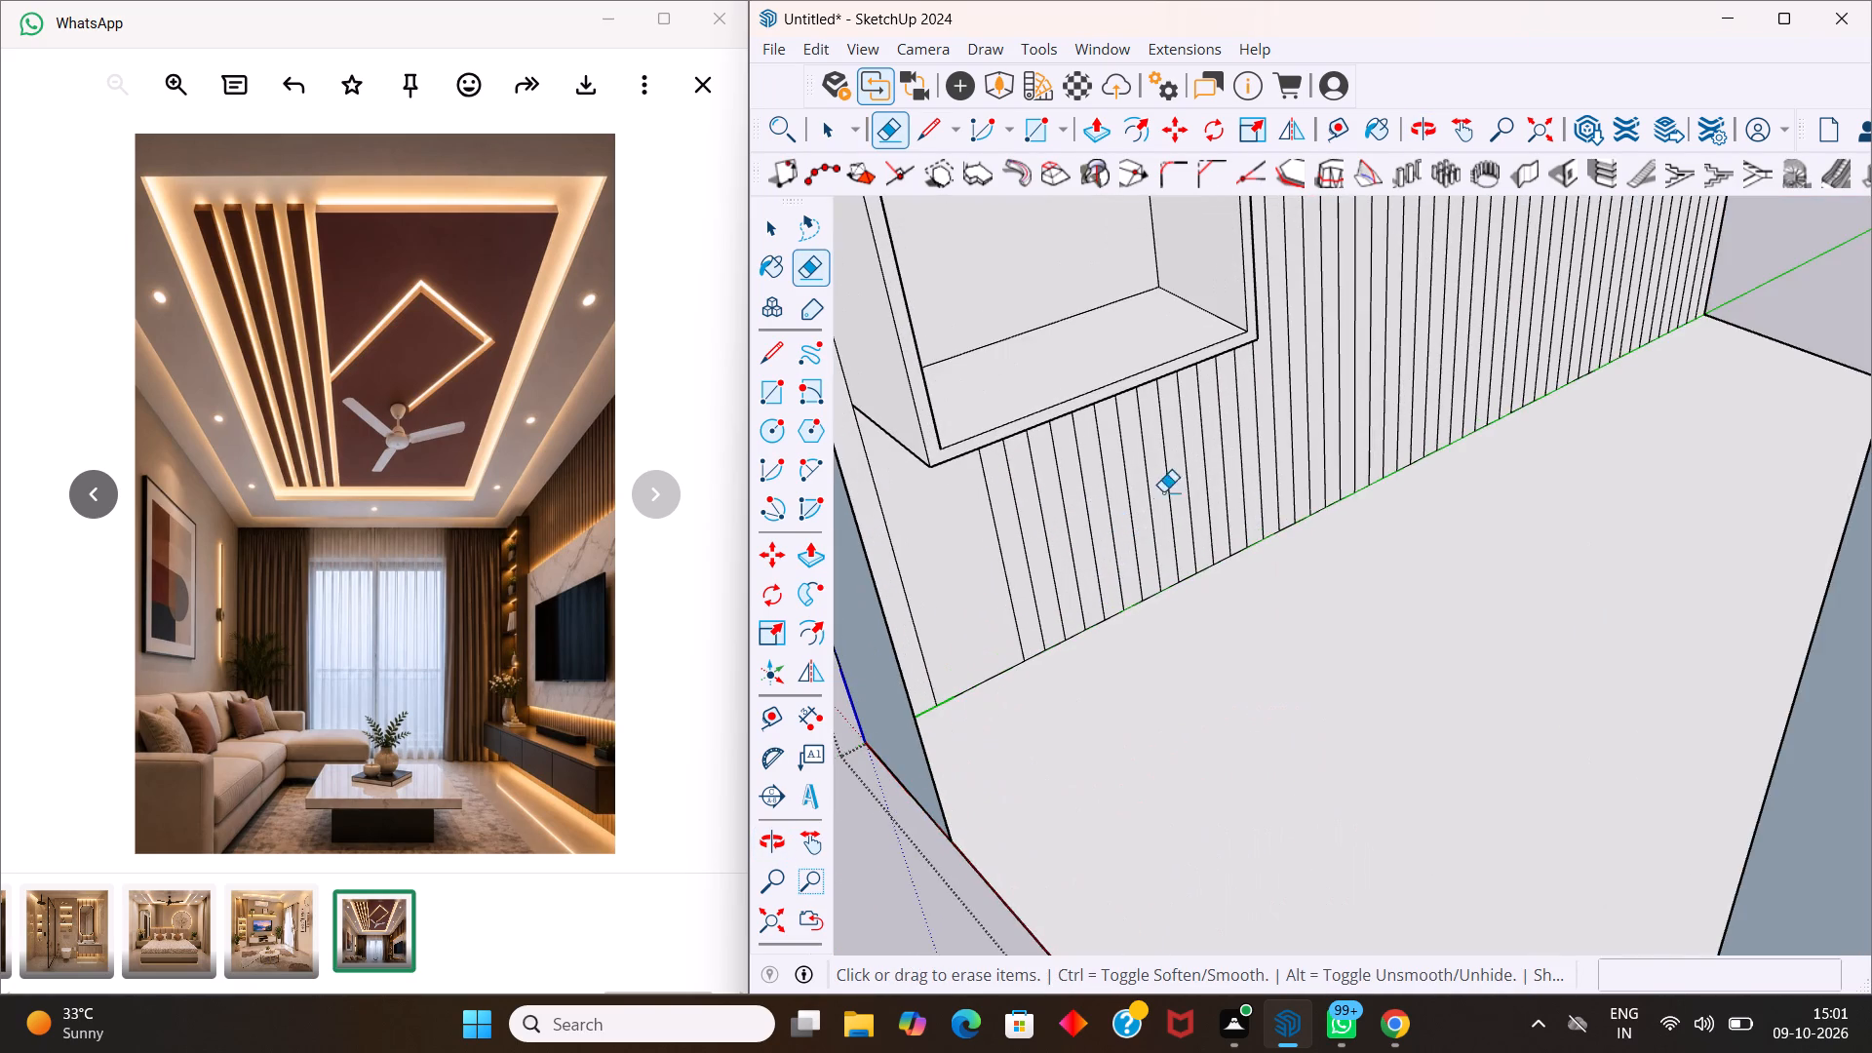
middle_click_drag(1188, 481, 1194, 415)
scroll(1176, 437, "up", 3)
middle_click_drag(1286, 397, 1106, 434)
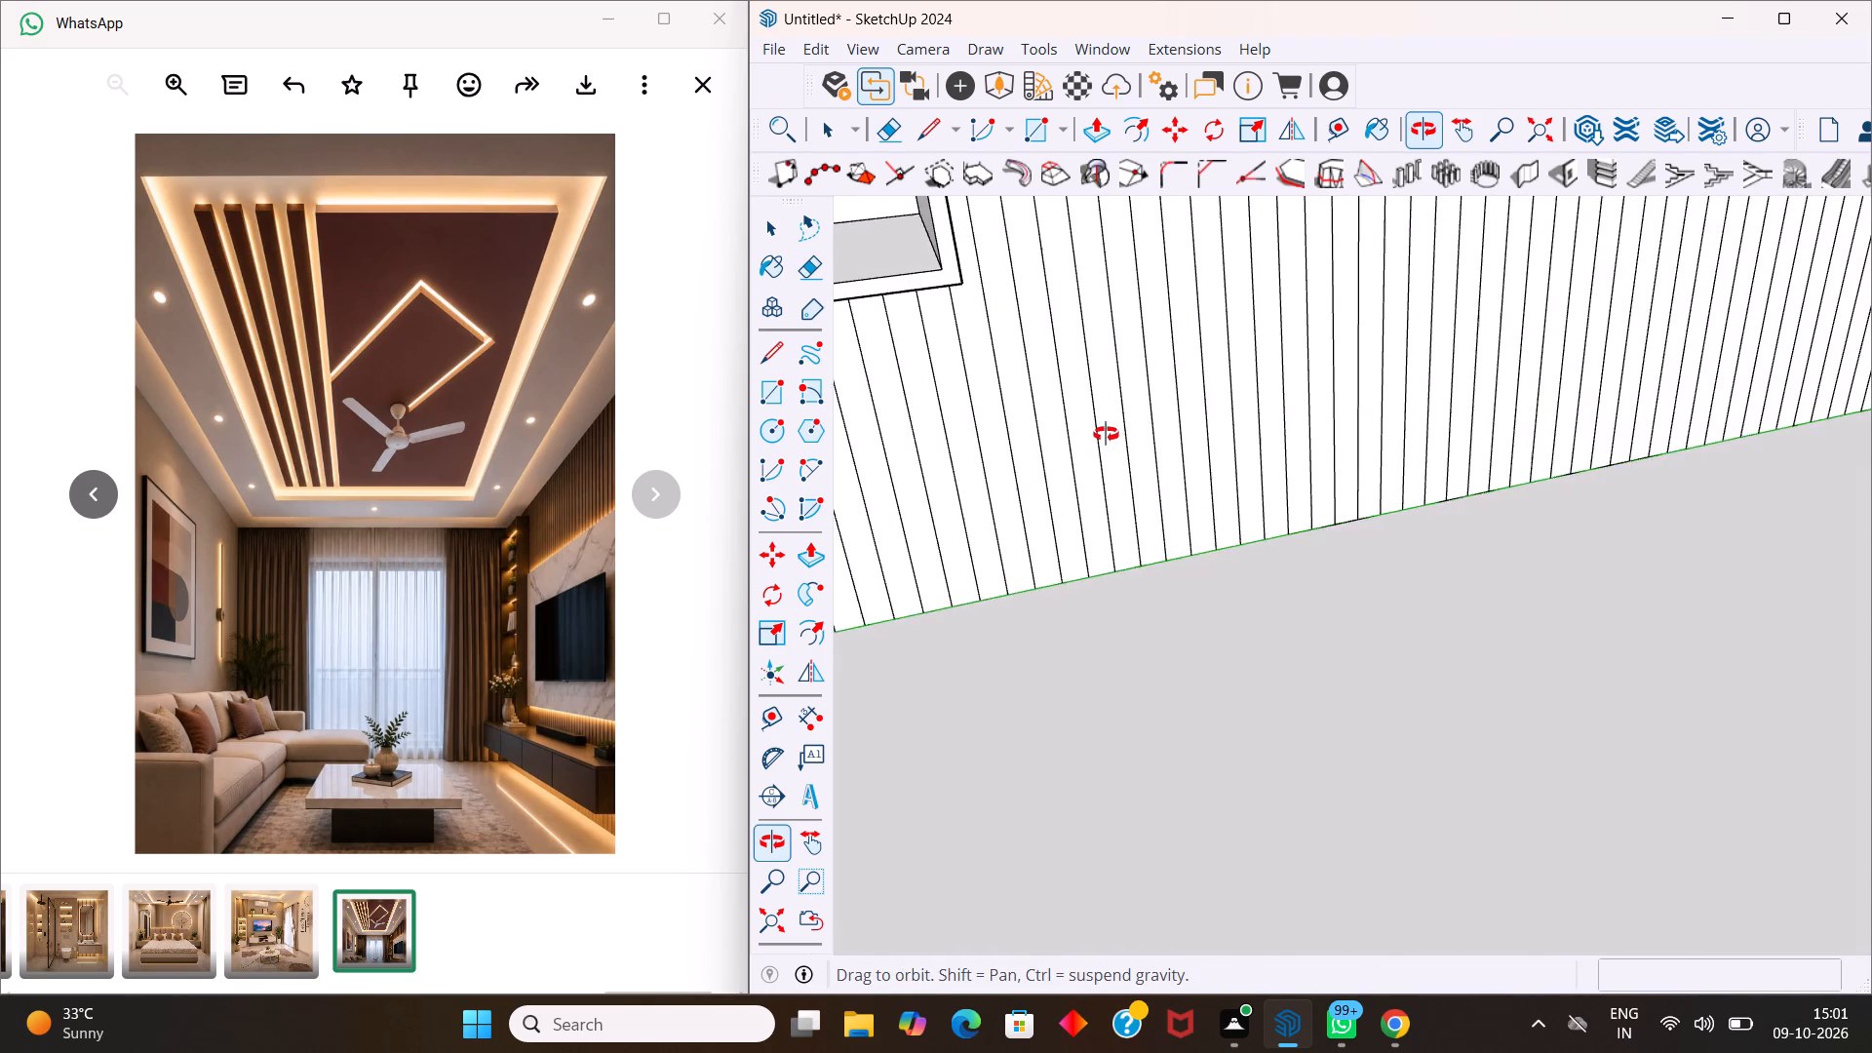
middle_click_drag(1106, 434, 1104, 434)
left_click(950, 462)
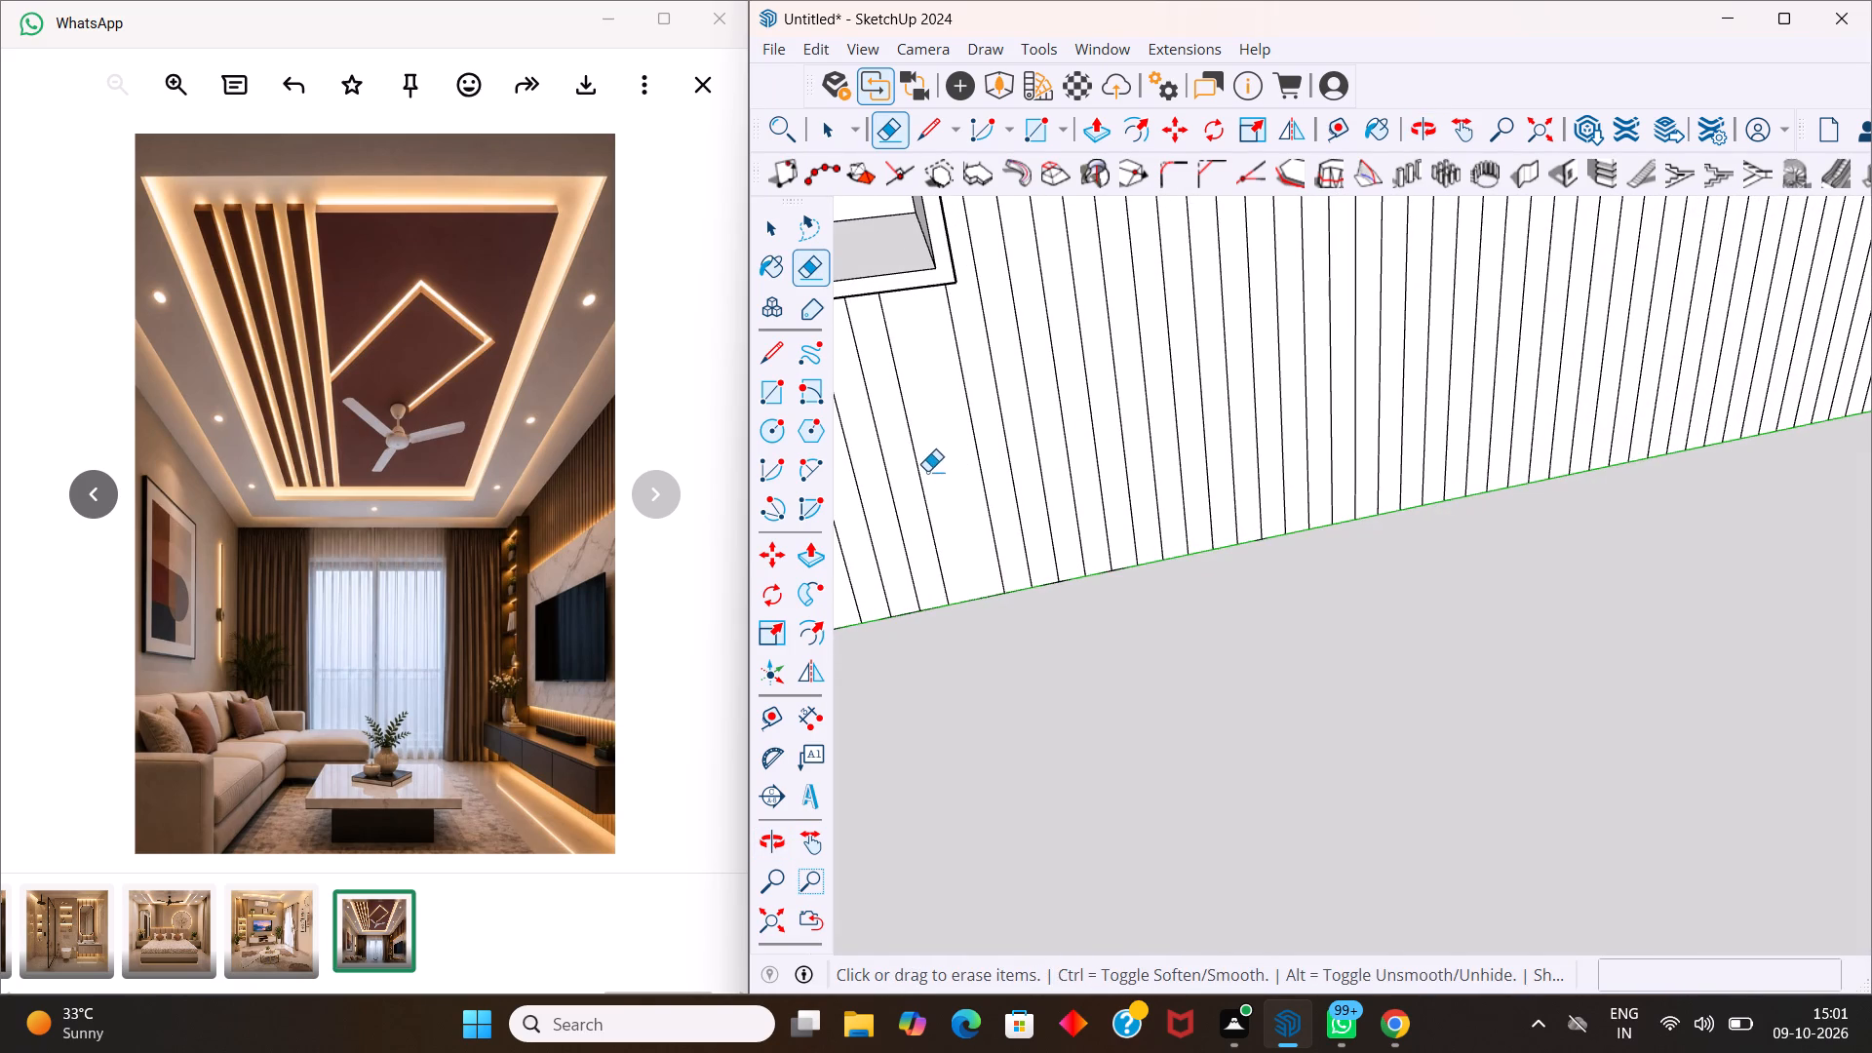
left_click(919, 476)
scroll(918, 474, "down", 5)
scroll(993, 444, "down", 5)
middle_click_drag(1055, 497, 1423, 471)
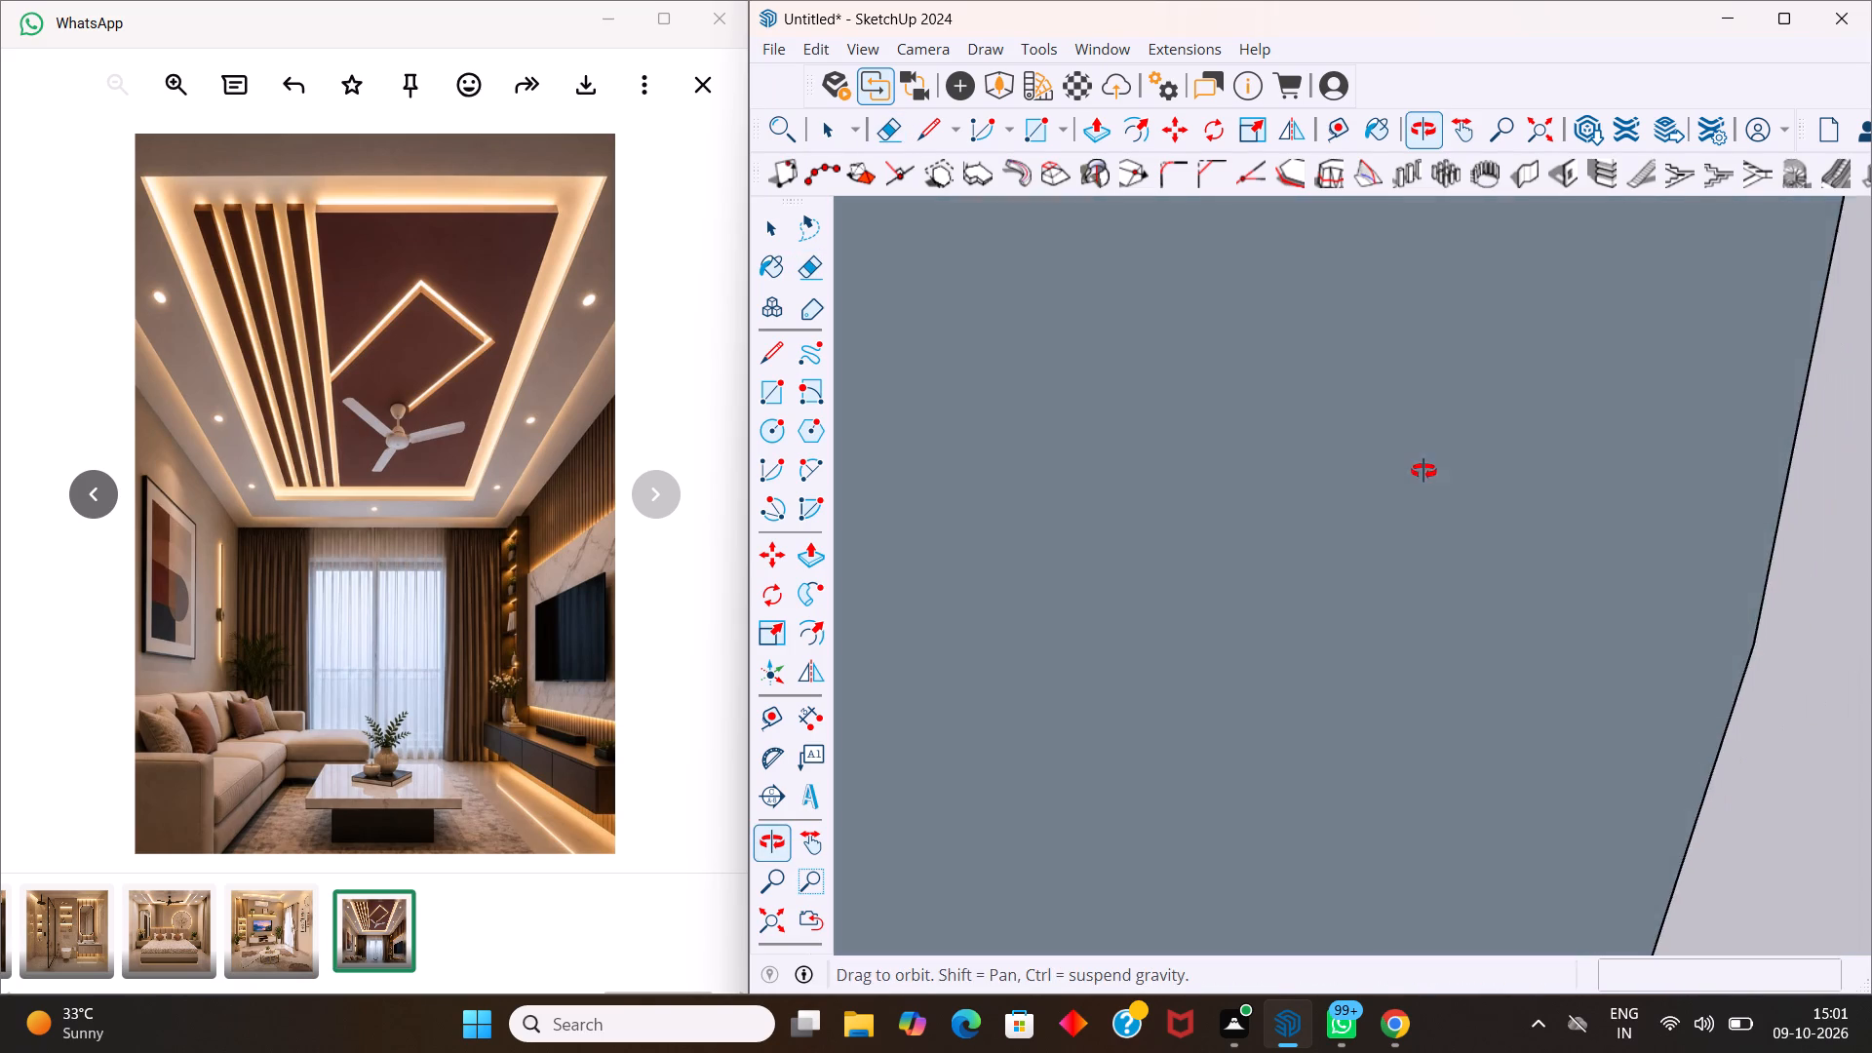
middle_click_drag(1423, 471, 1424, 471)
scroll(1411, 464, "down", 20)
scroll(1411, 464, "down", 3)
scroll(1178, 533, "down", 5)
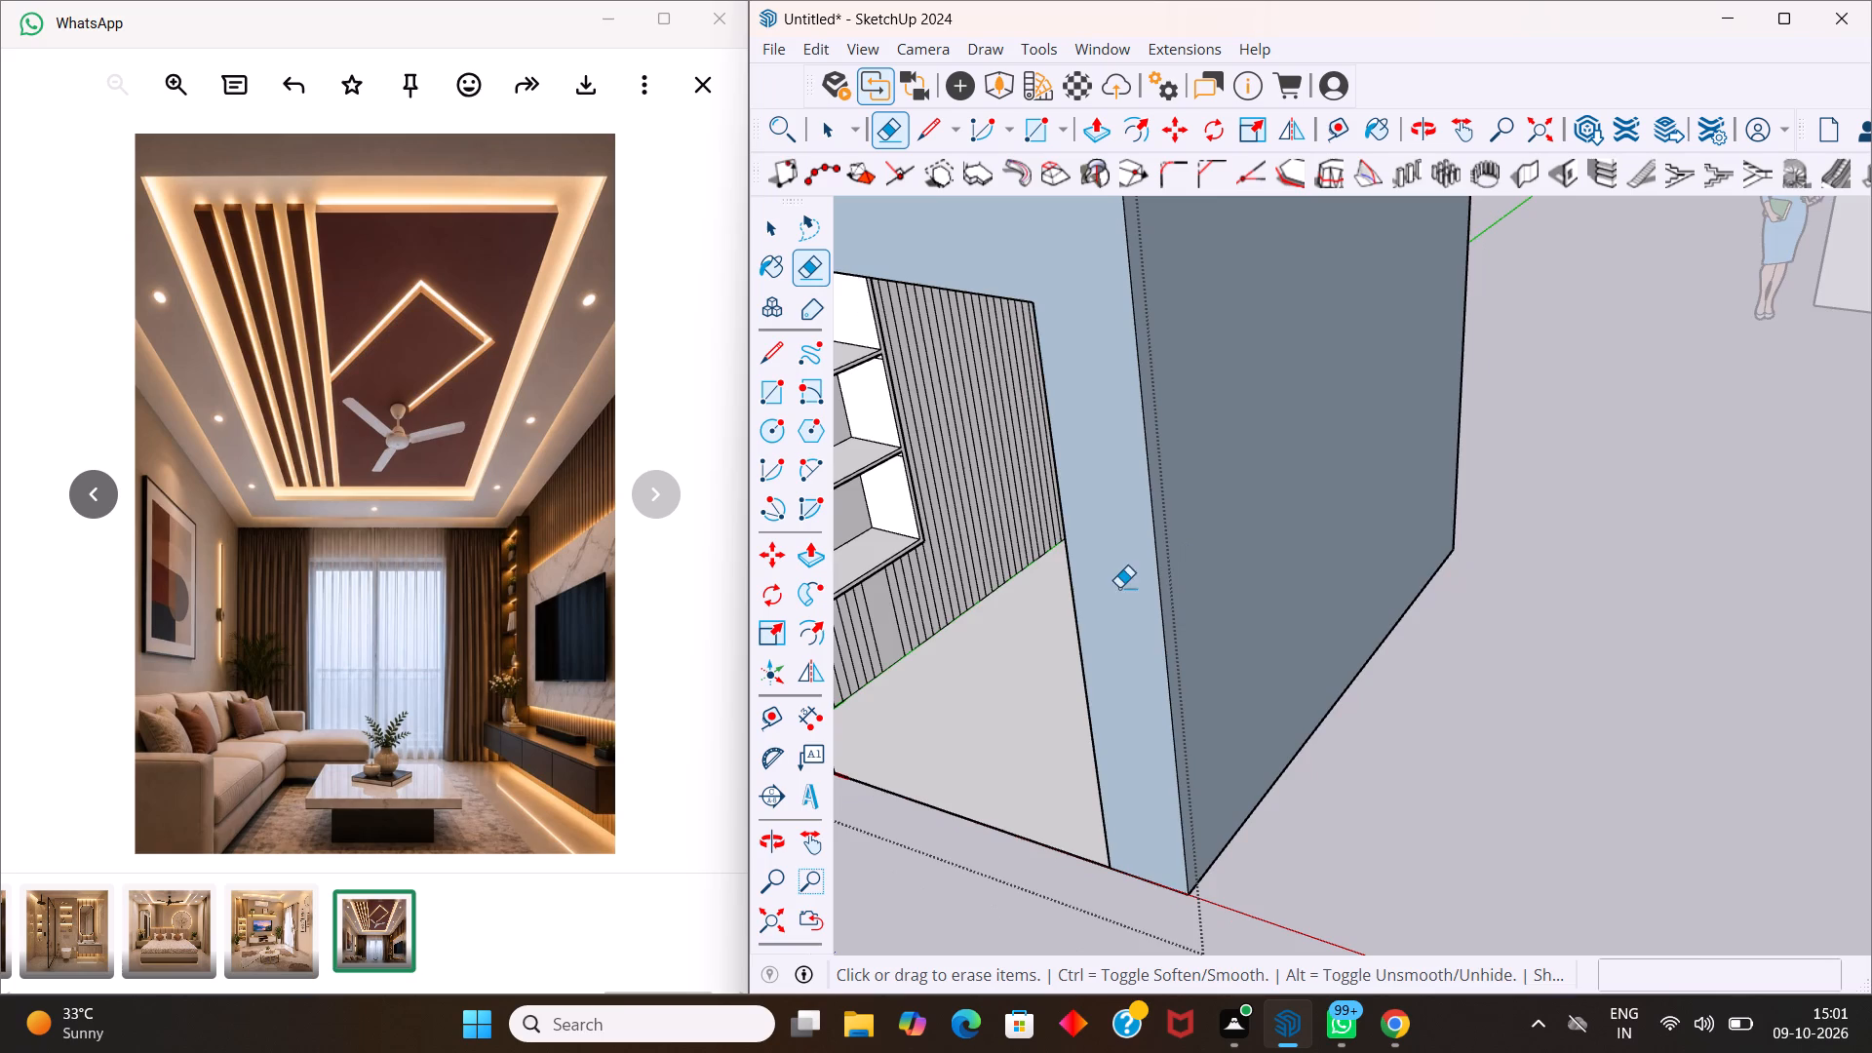
Undo the groove-line erasures on the wall beneath the shelf unit and on its bottom board.
scroll(954, 624, "down", 6)
scroll(878, 677, "up", 14)
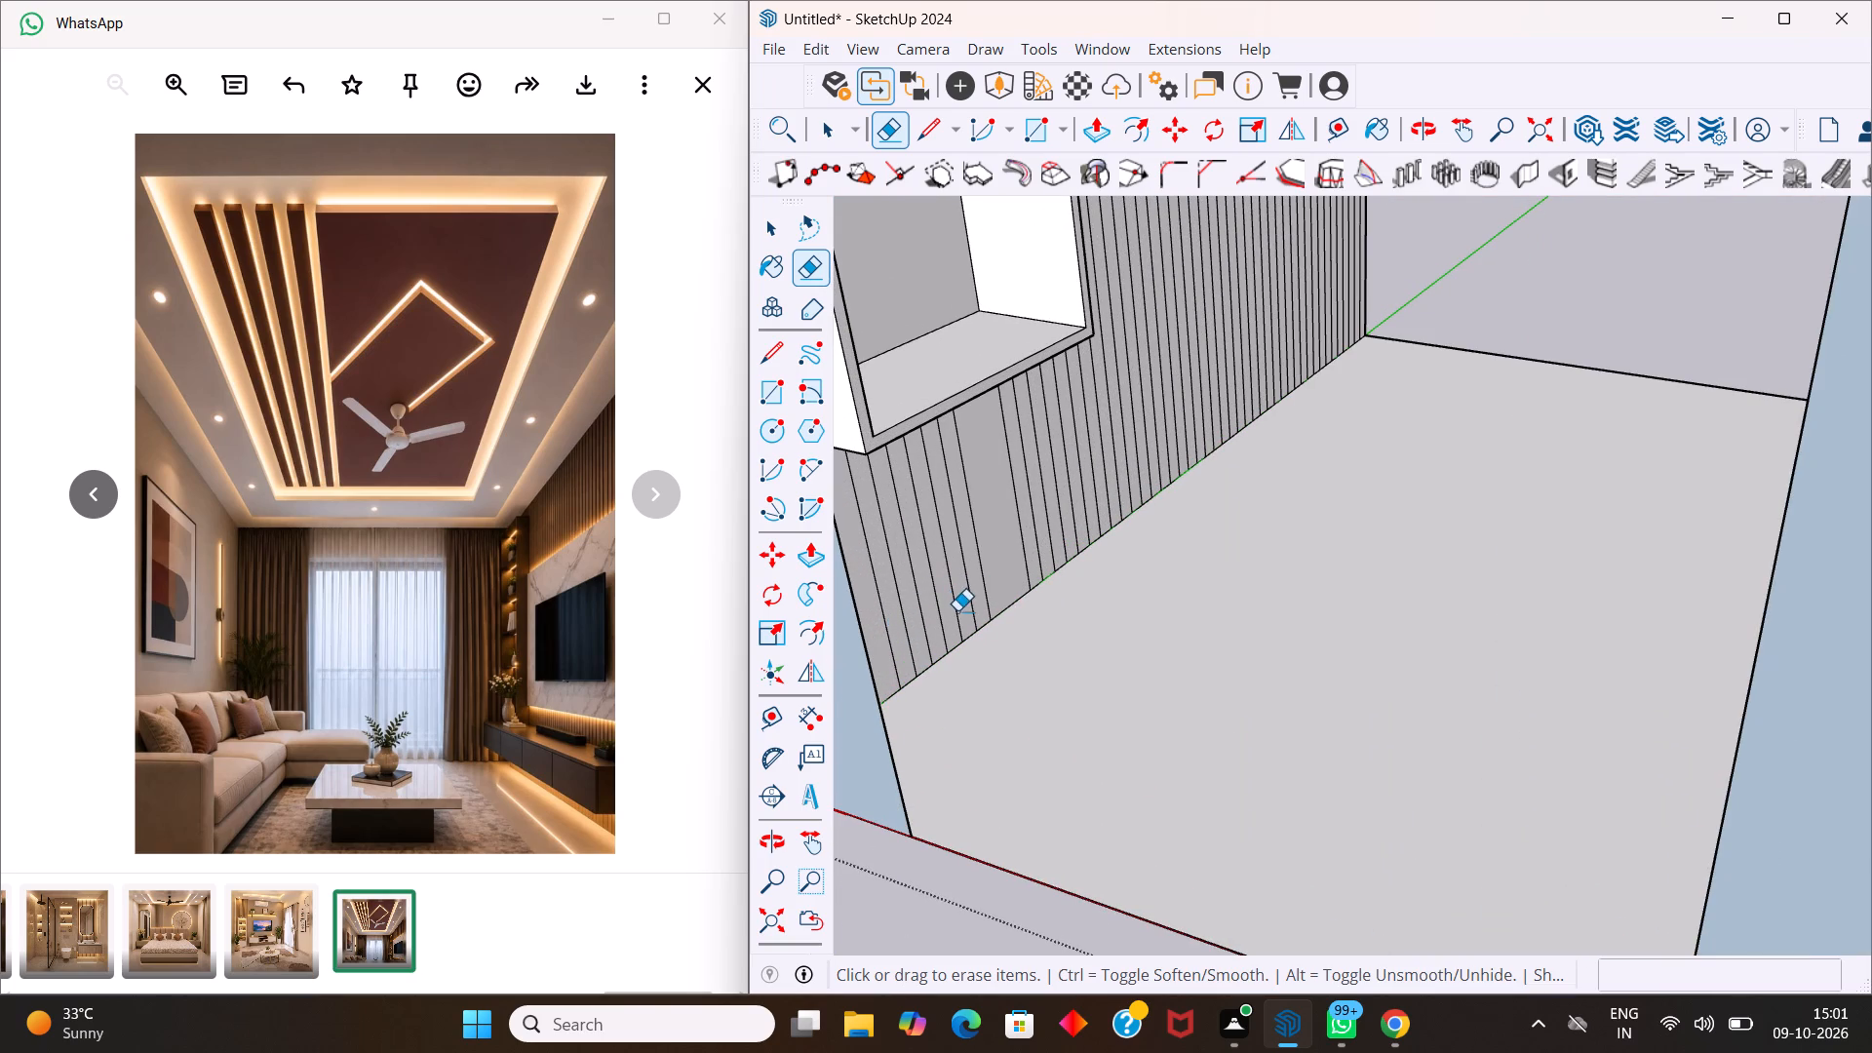
key("ctrl+z")
key("ctrl+z")
key("ctrl+z")
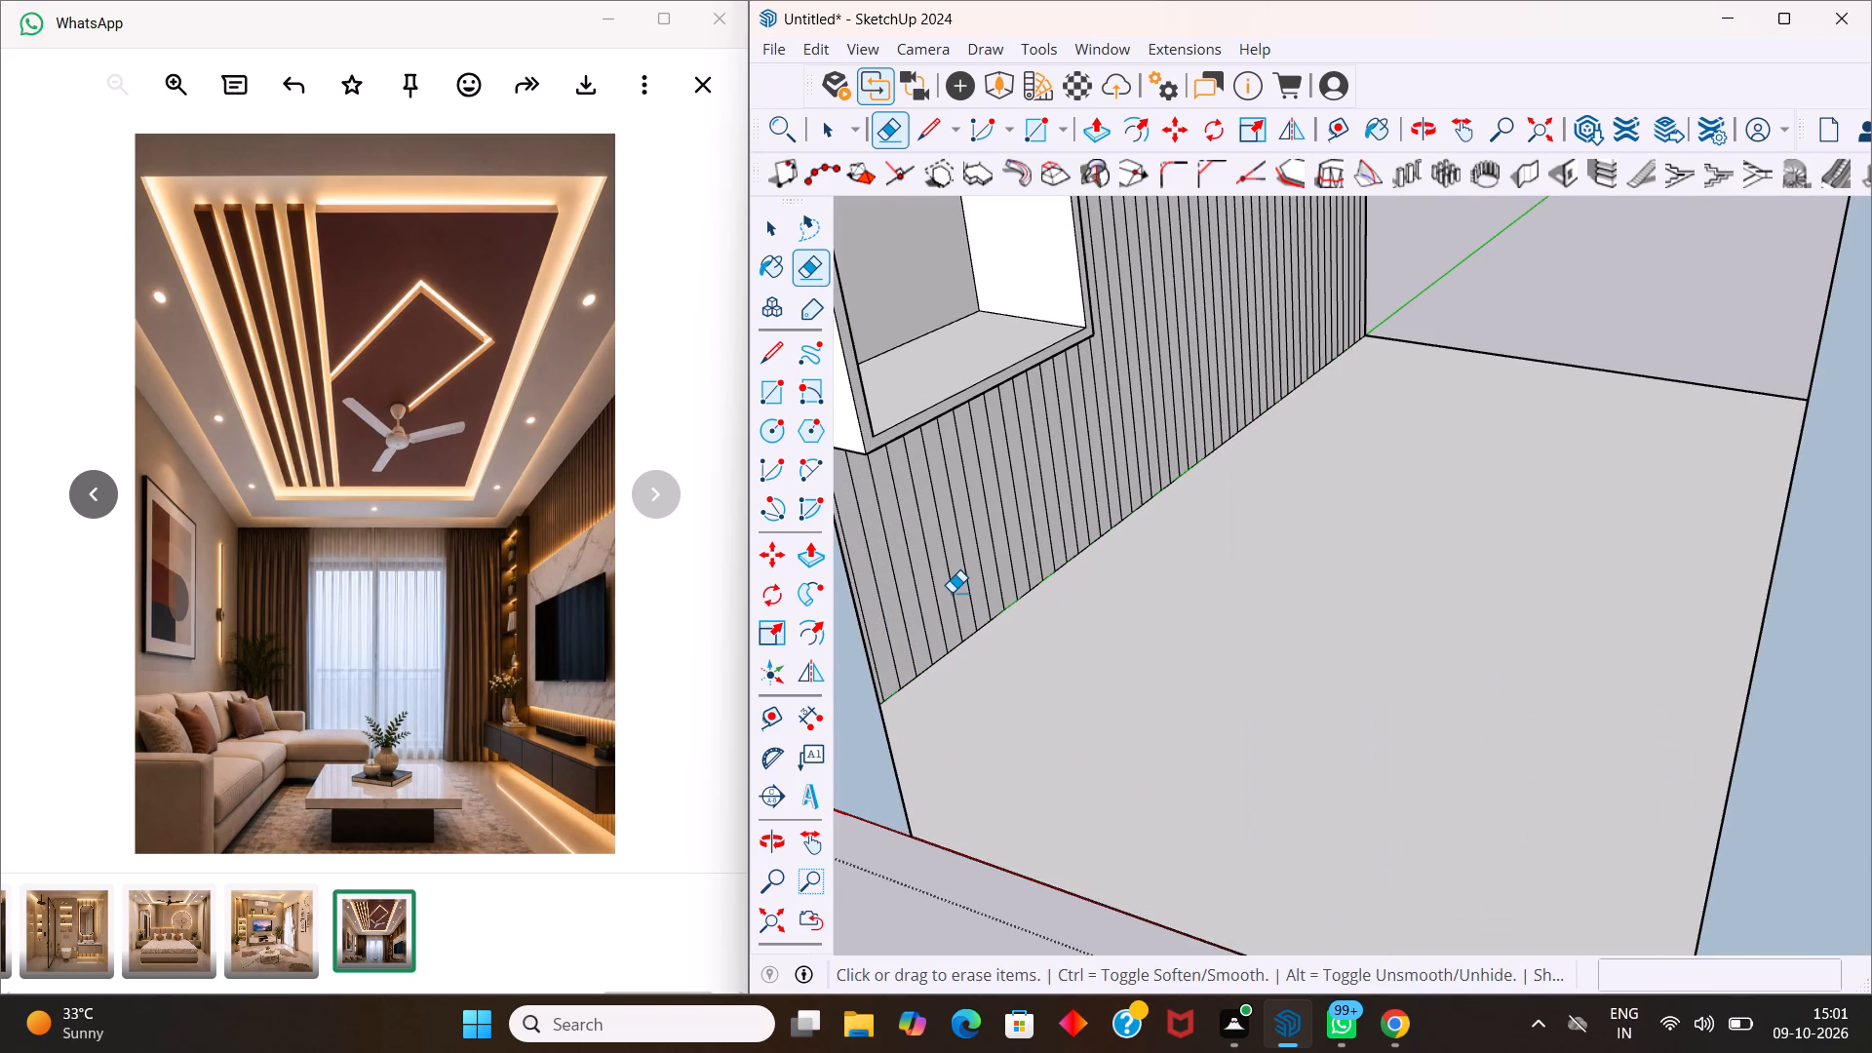
key("ctrl+z")
Erase all the groove lines crossing the top surface of the shelf unit's bottom board.
middle_click_drag(966, 422, 890, 580)
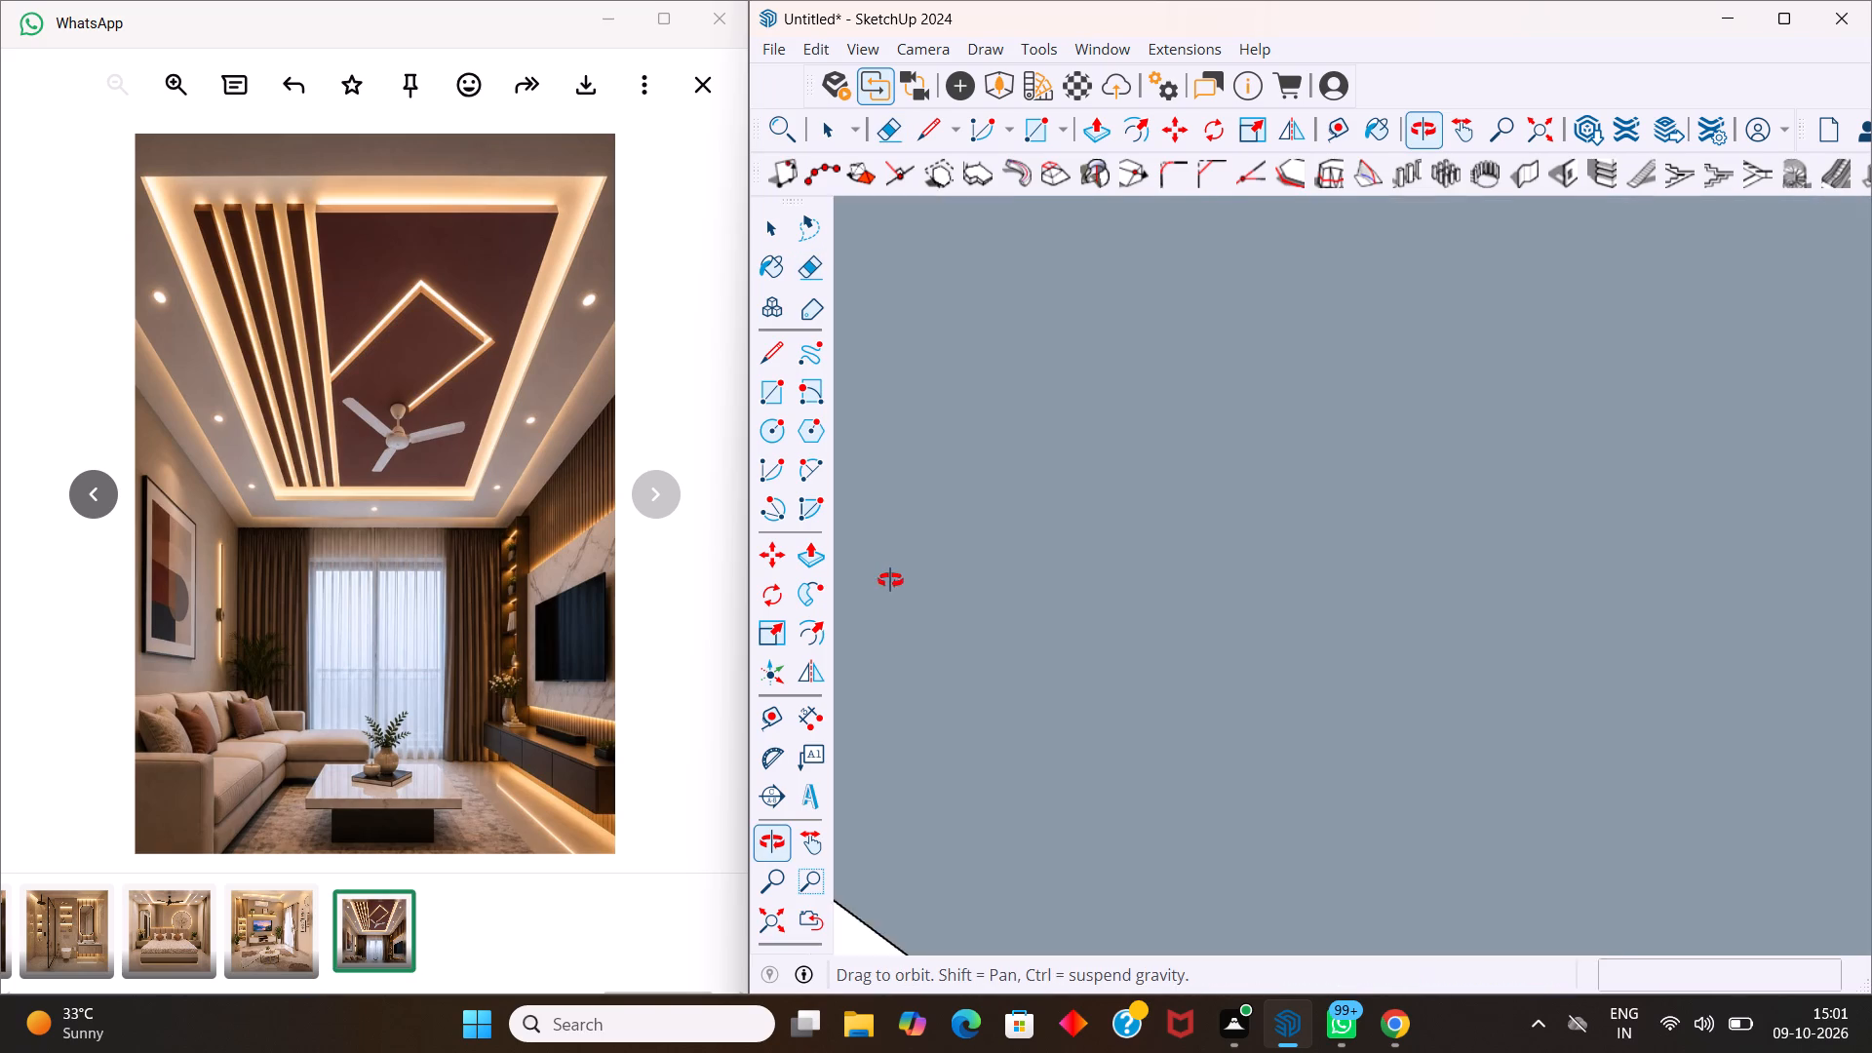
middle_click_drag(890, 580, 989, 465)
scroll(979, 476, "up", 6)
middle_click_drag(949, 549, 944, 593)
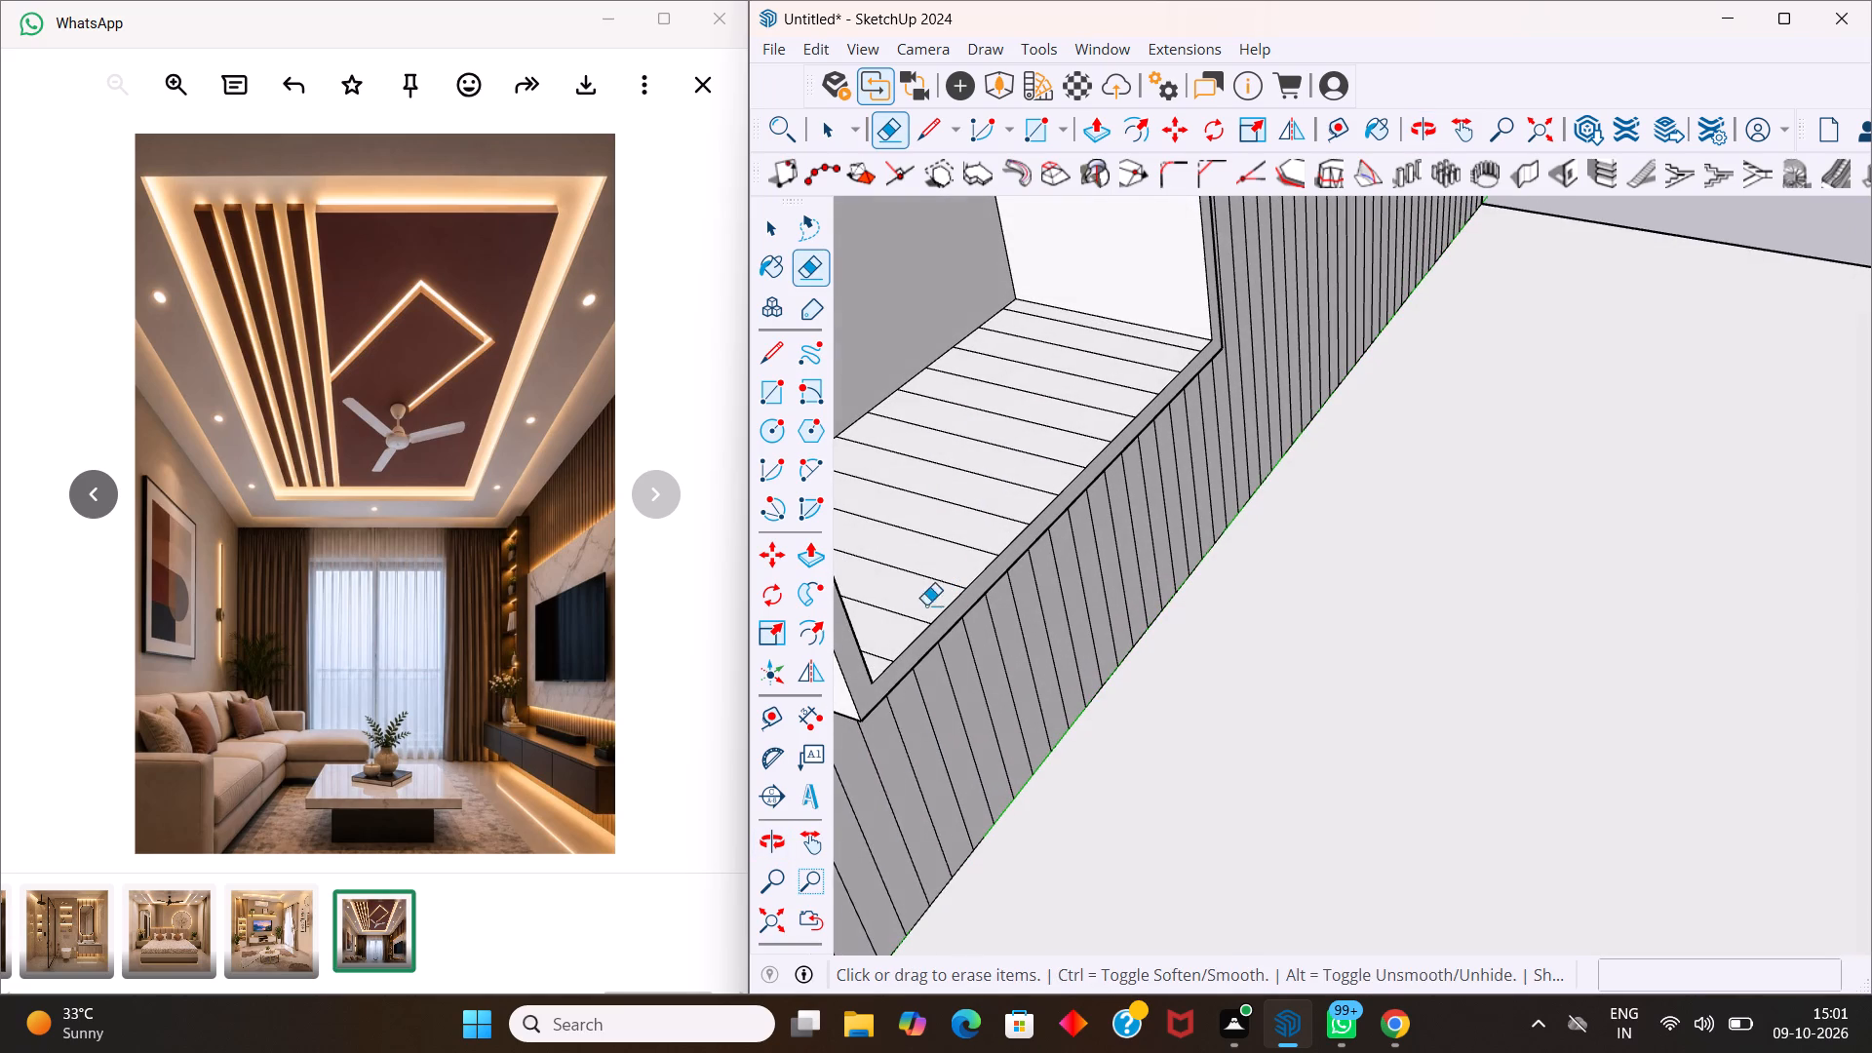
left_click_drag(878, 656, 924, 589)
left_click_drag(924, 589, 1095, 330)
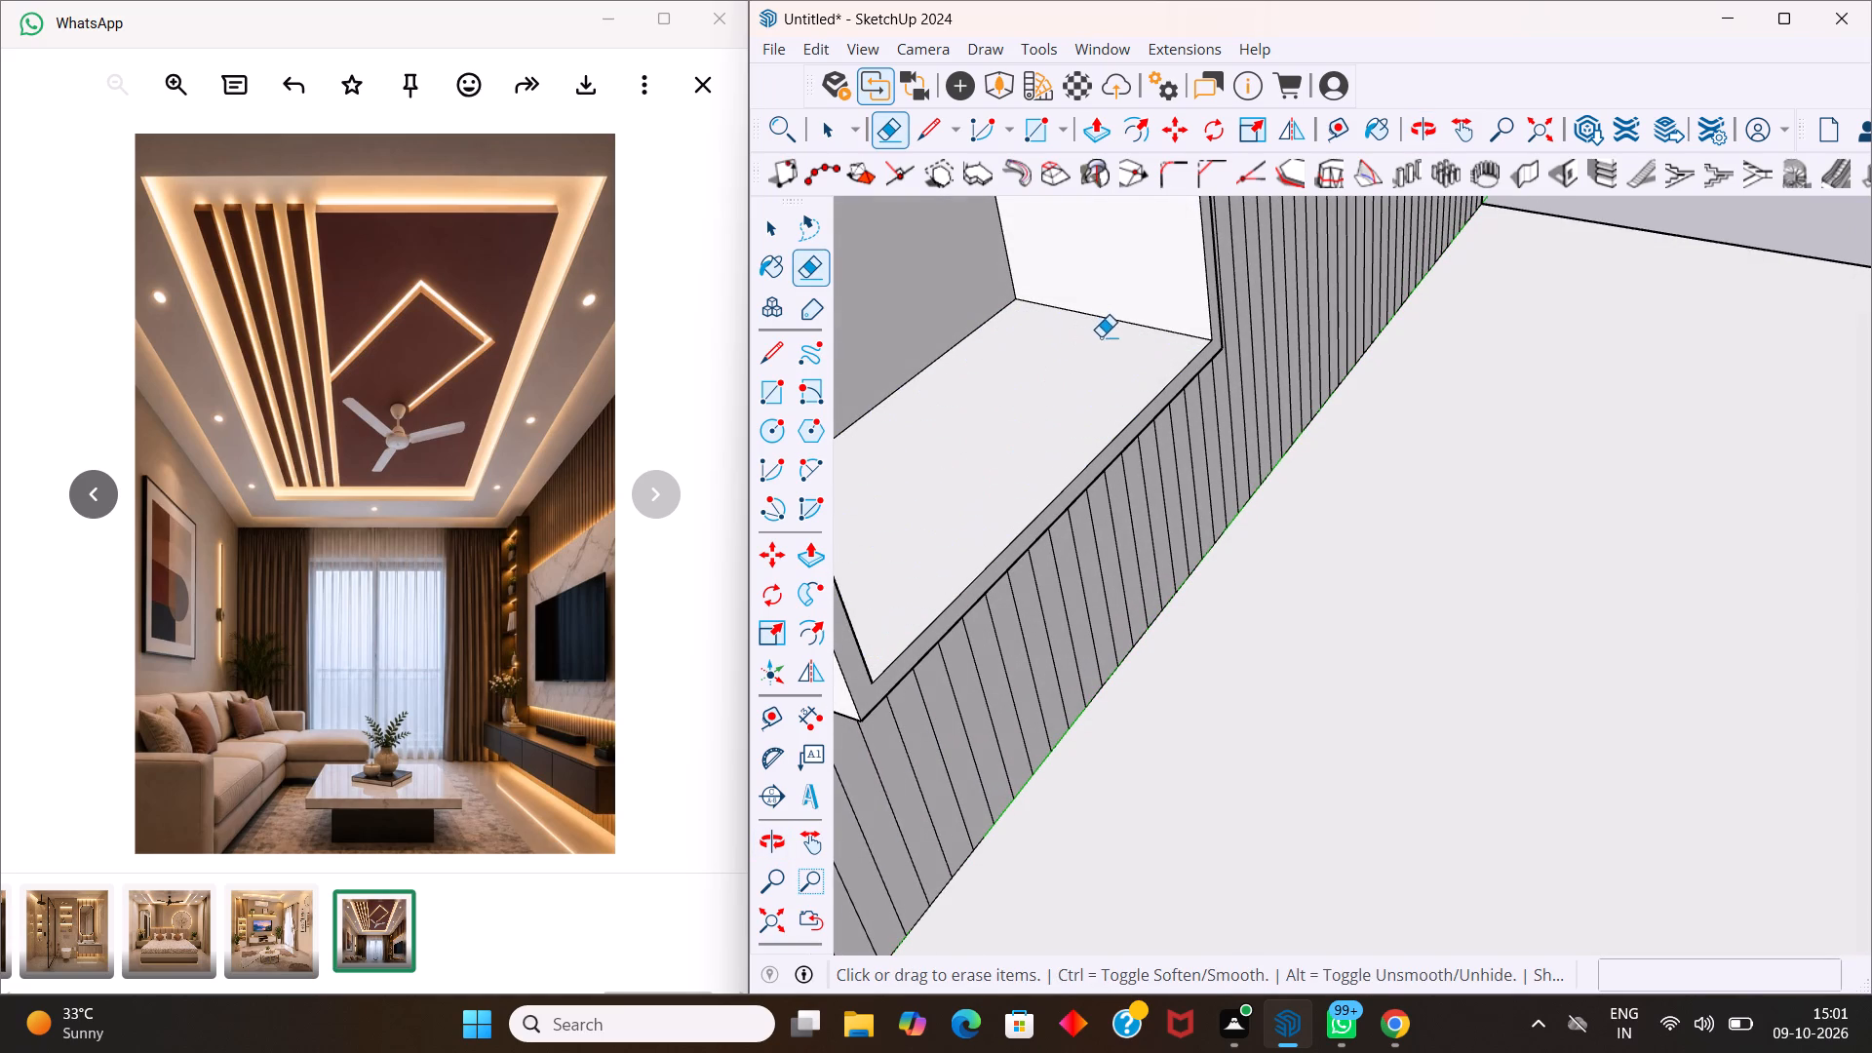
key("space")
Push/Pull the second wall strip from the room corner, beside the shelf unit's near end, outward by 0.5".
scroll(1092, 355, "down", 5)
scroll(1095, 394, "down", 16)
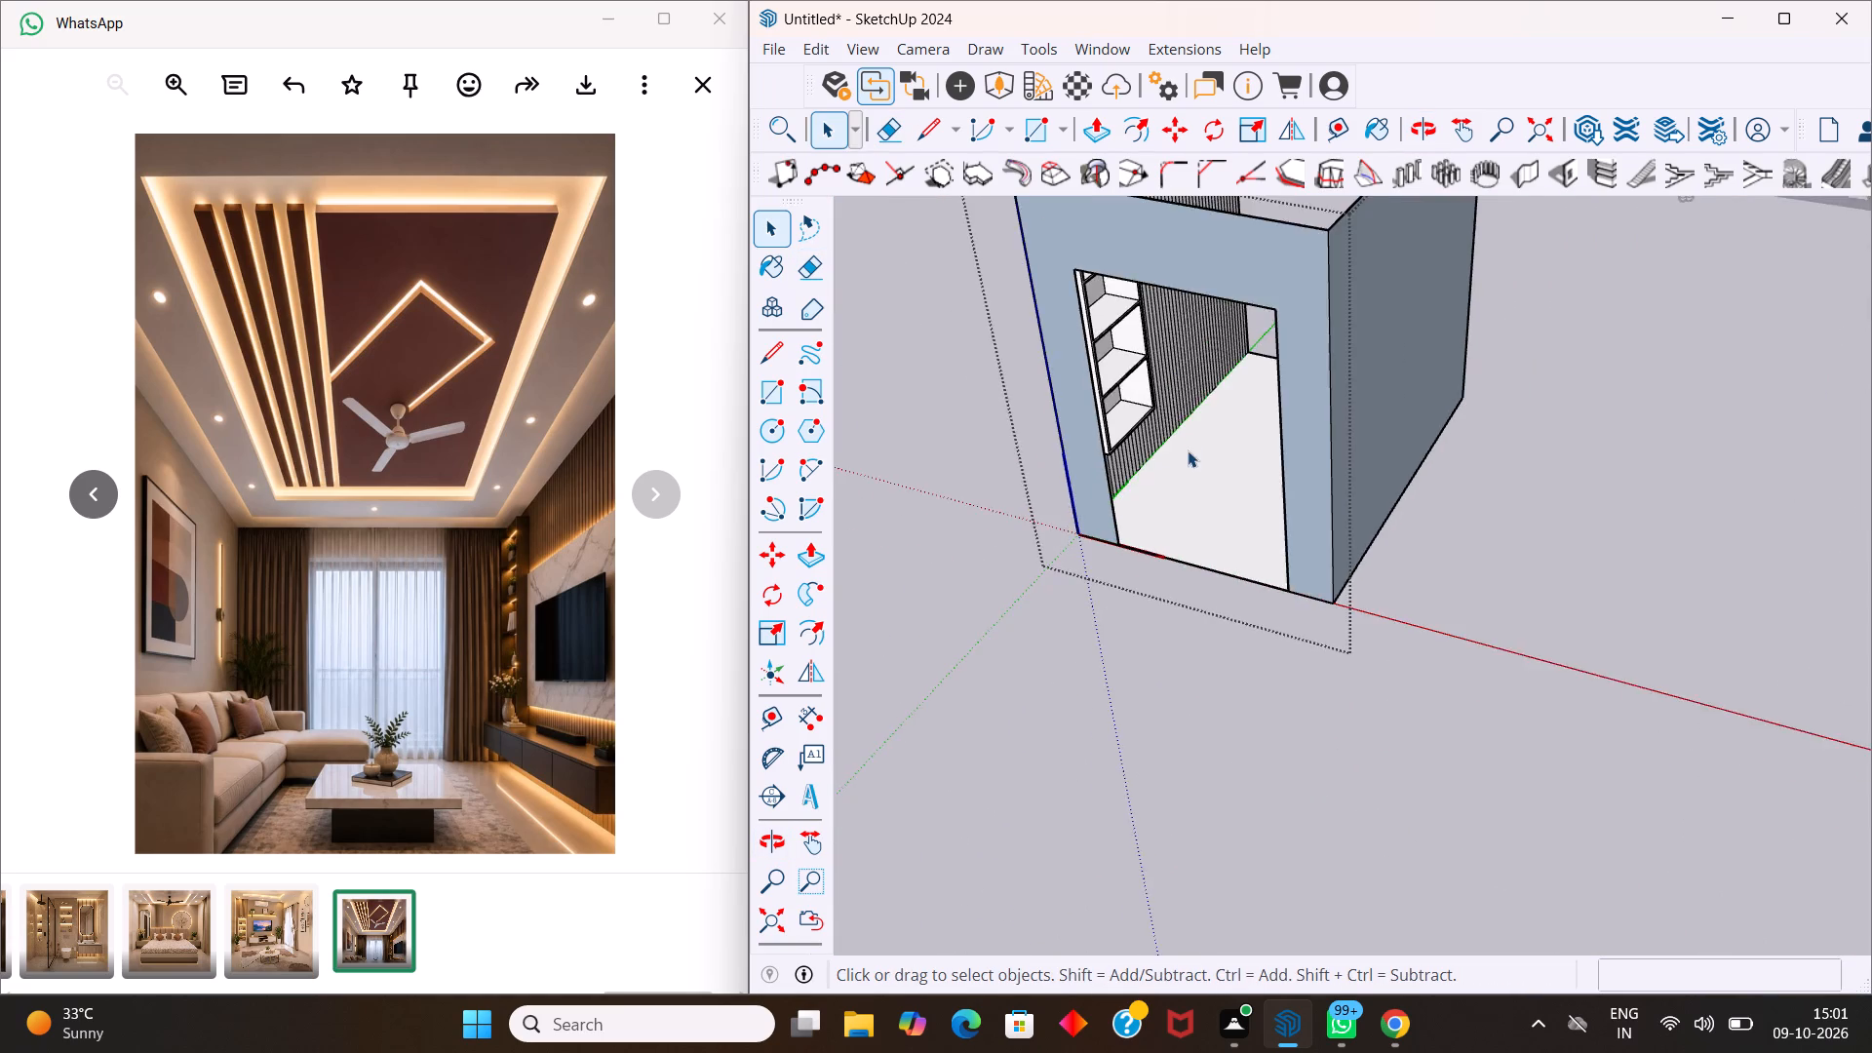
scroll(1188, 450, "down", 4)
middle_click_drag(1349, 424, 947, 703)
scroll(1346, 447, "down", 1)
scroll(1177, 400, "up", 9)
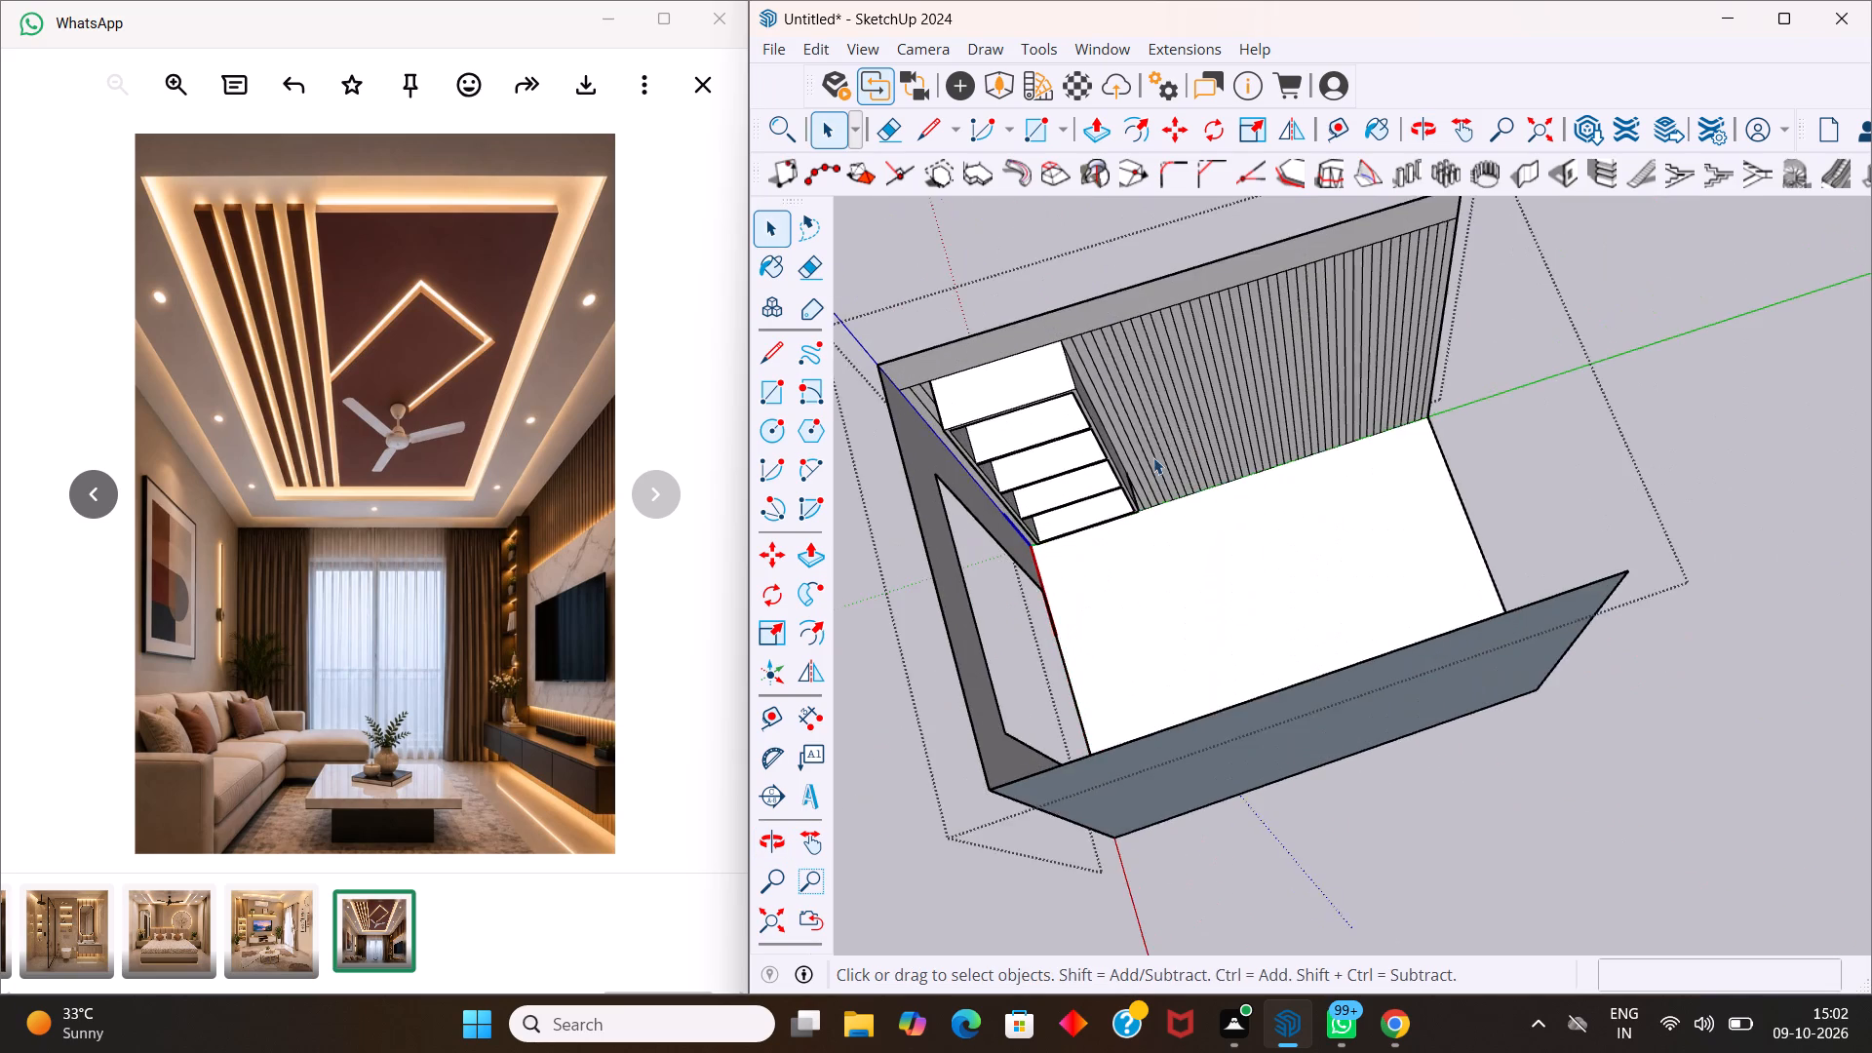
middle_click_drag(1207, 538, 925, 392)
scroll(1193, 553, "up", 1)
scroll(1117, 418, "up", 10)
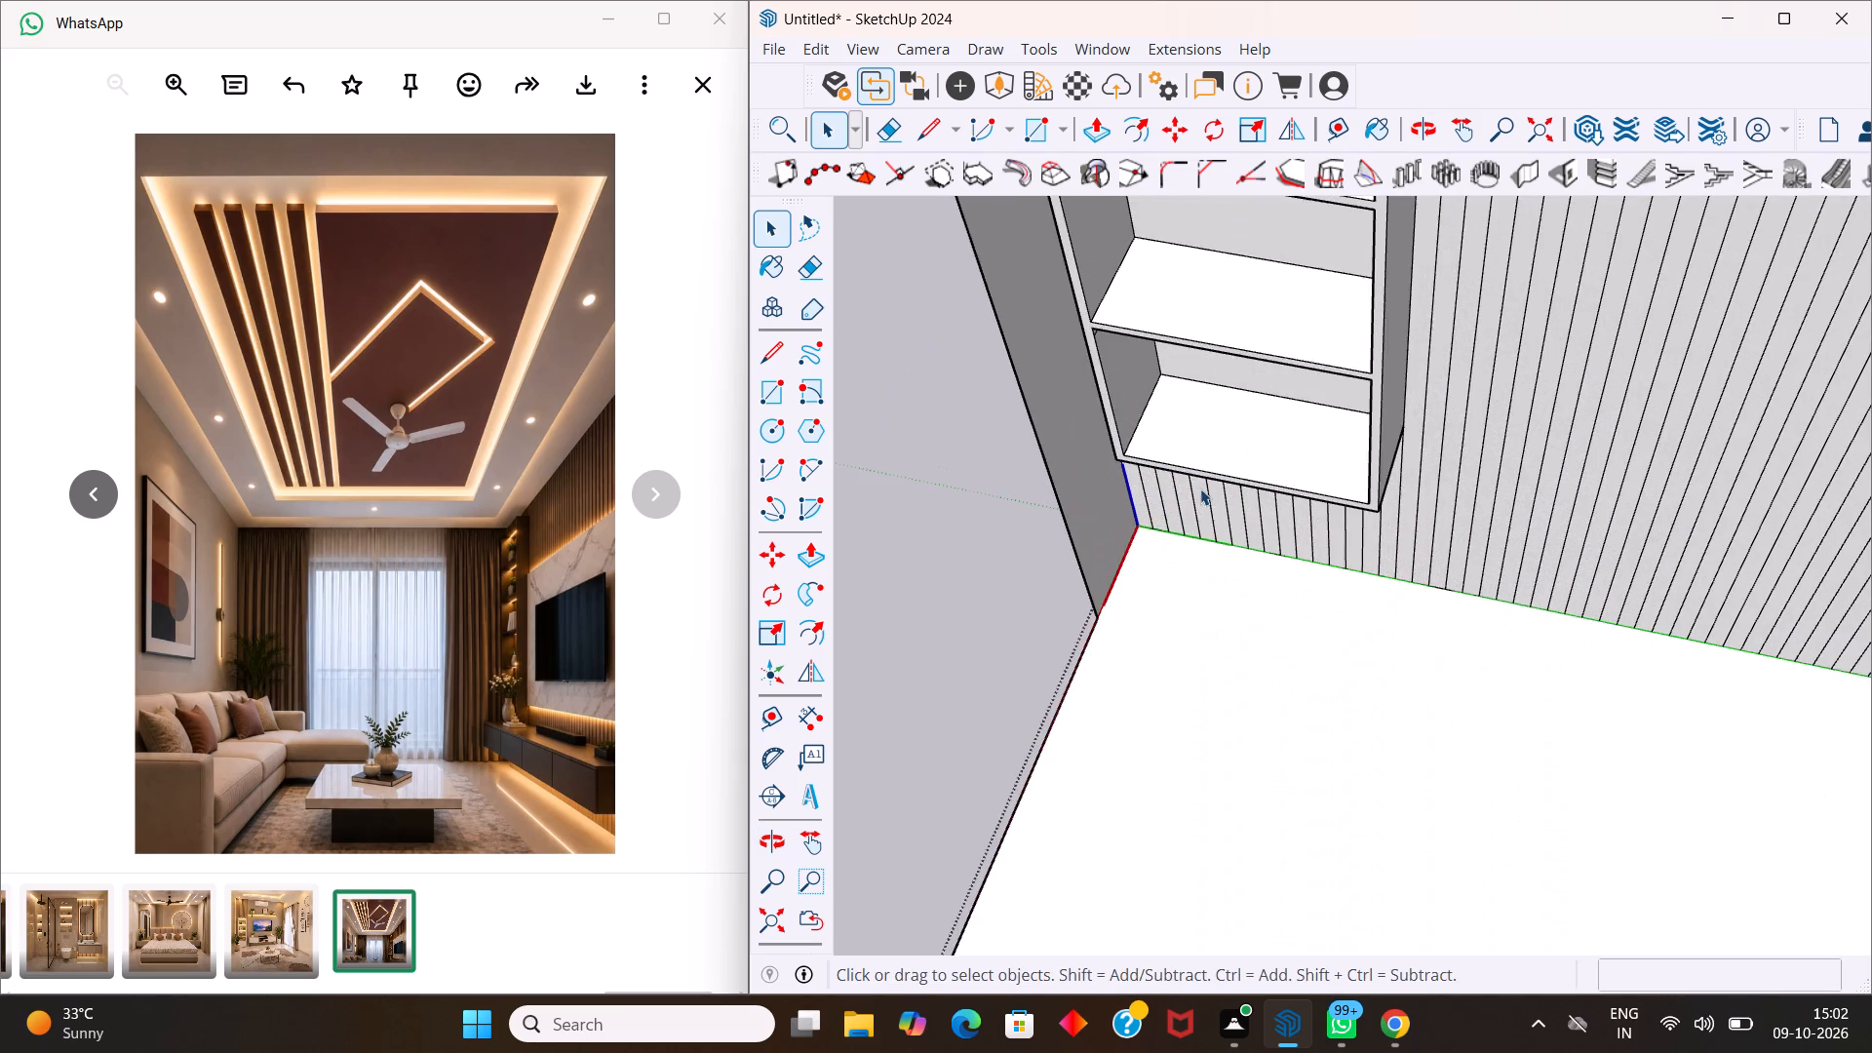
scroll(1200, 488, "up", 8)
middle_click_drag(1175, 503, 1412, 435)
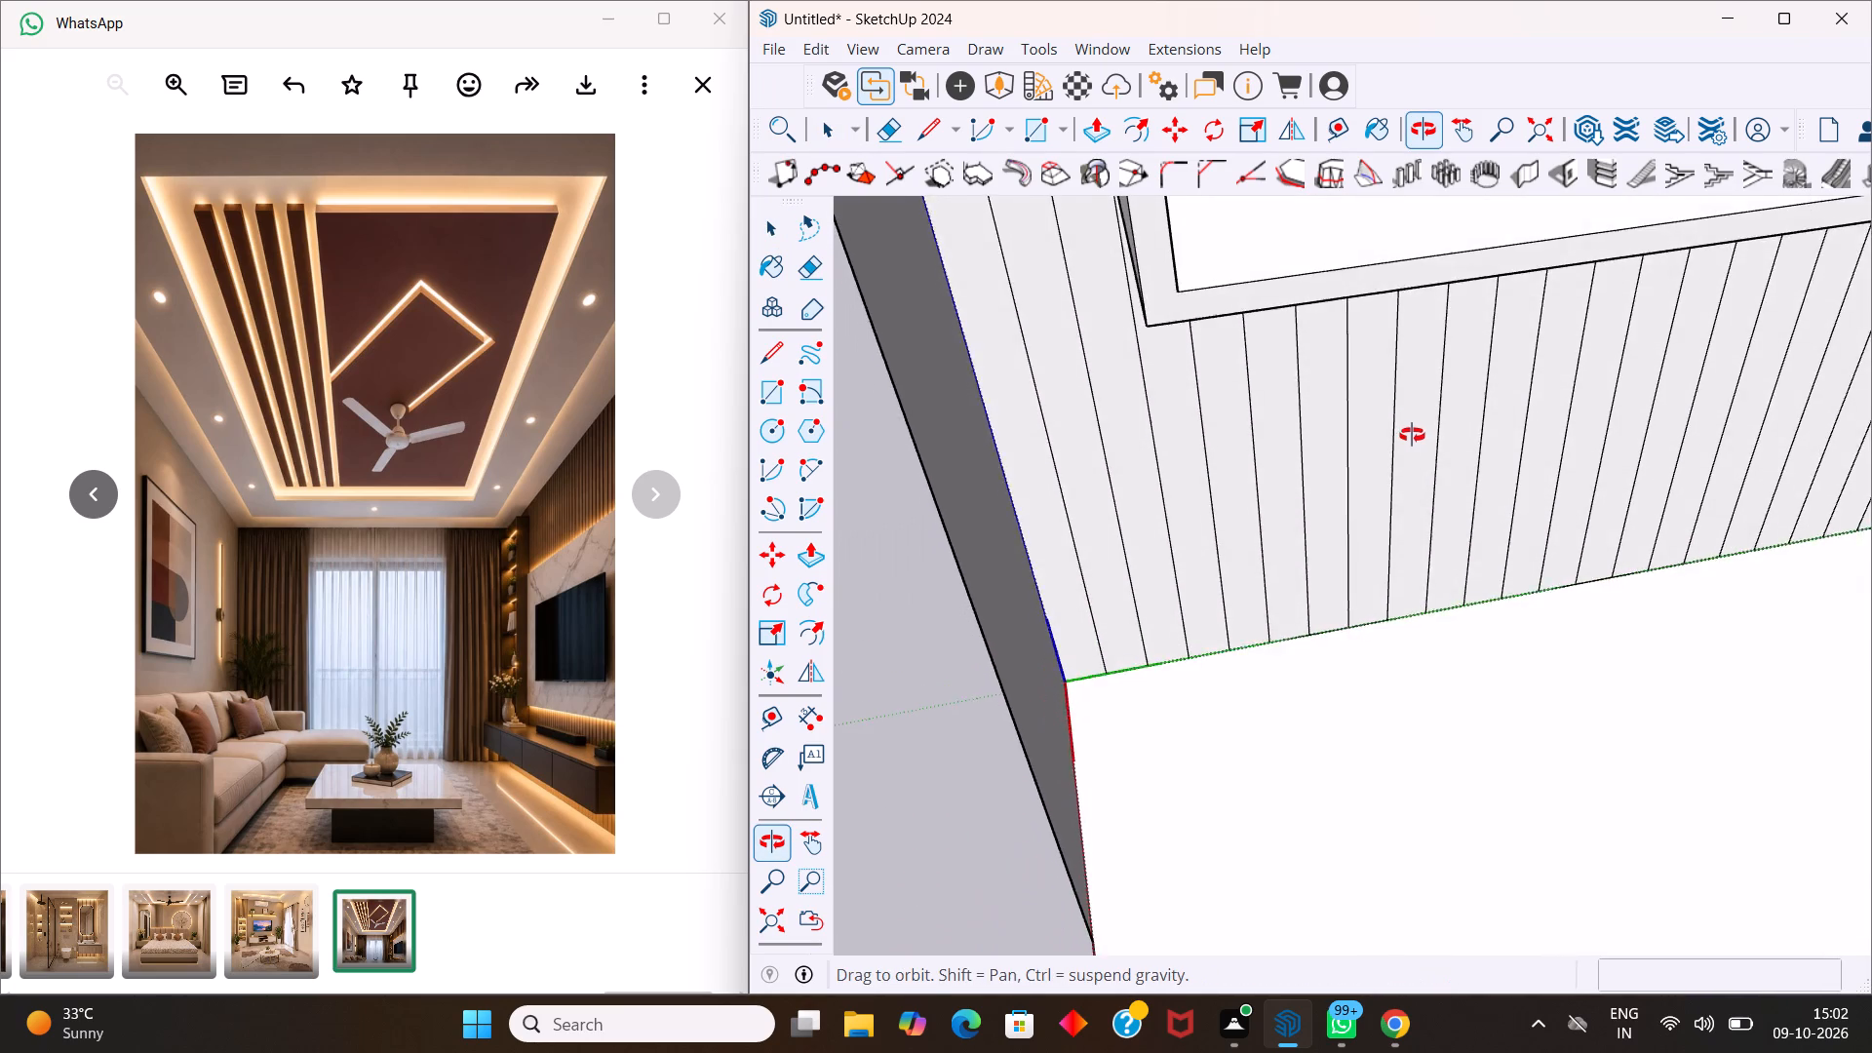
middle_click_drag(1412, 435, 1422, 458)
middle_click(1423, 458)
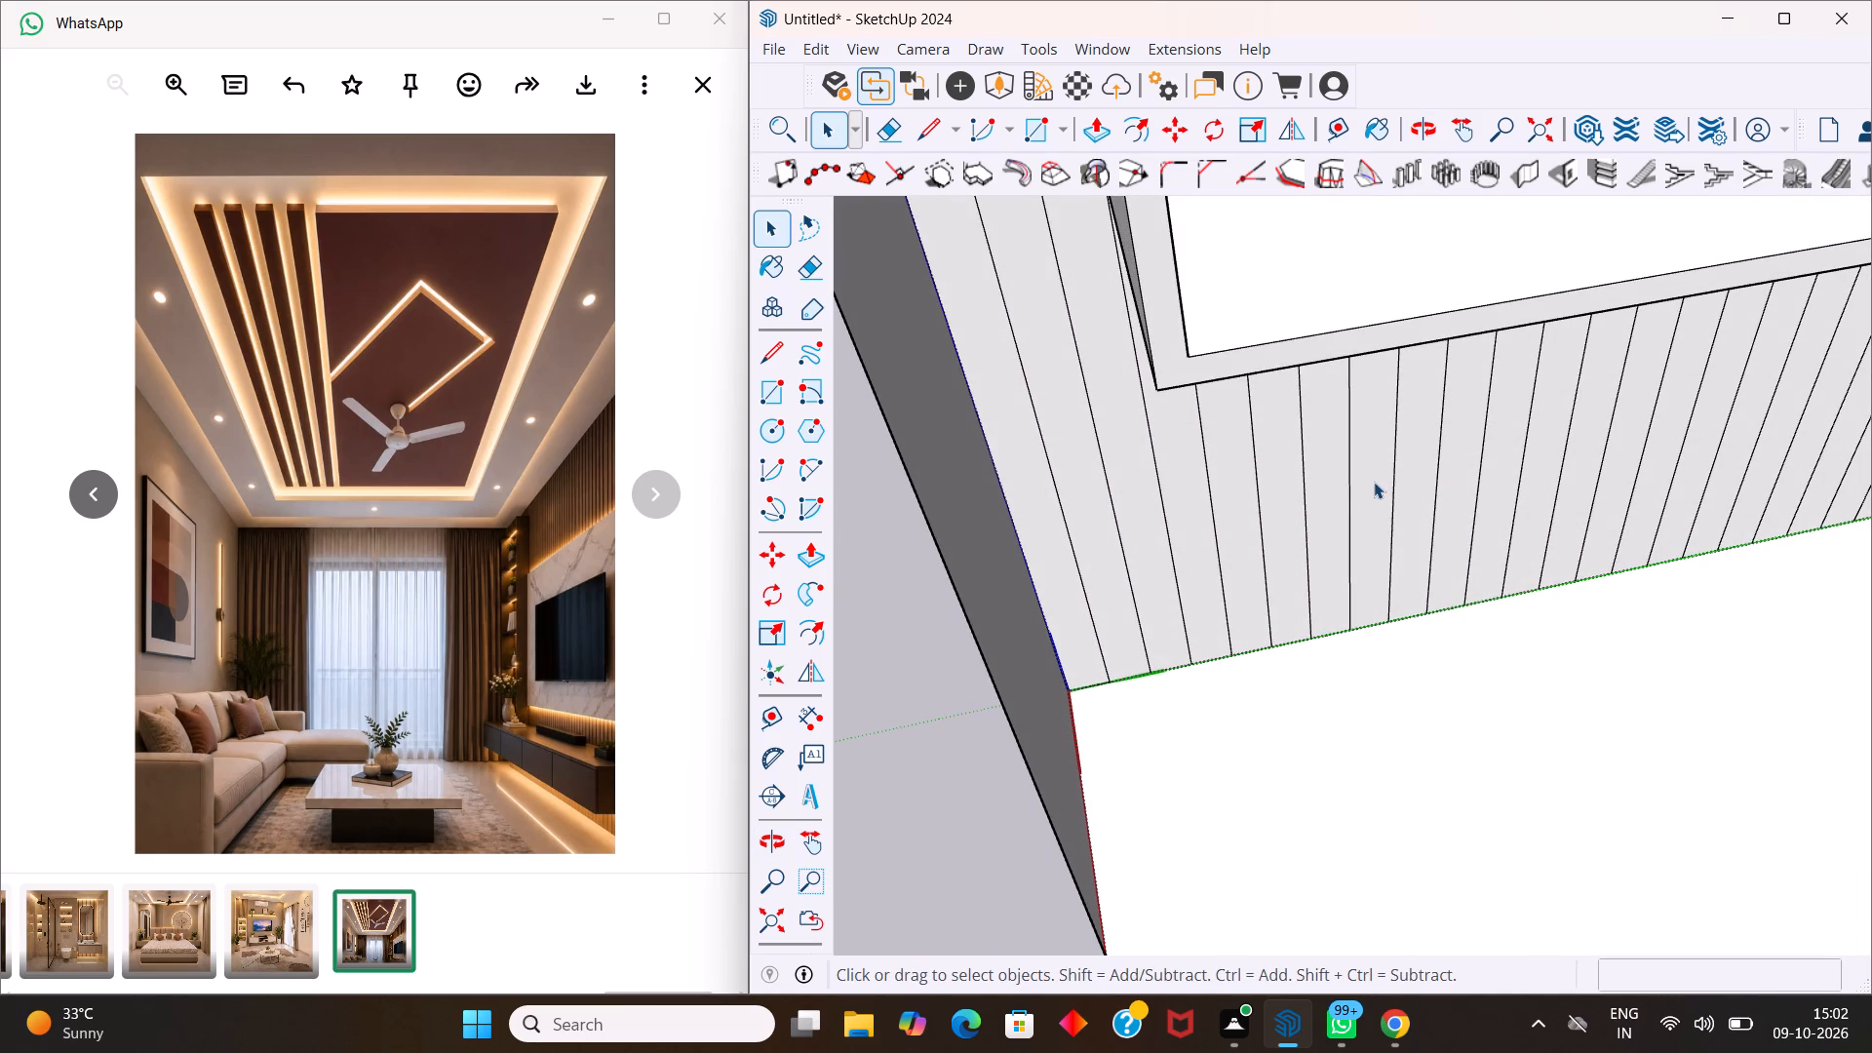
left_click(1086, 549)
key("p")
left_click_drag(1086, 546, 1097, 558)
type("0.")
left_click_drag(1097, 558, 1098, 558)
key("5")
key("Return")
Pull every second remaining wall strip beneath the shelf unit out by the same 1/2", up to the unit's far end.
middle_click_drag(1209, 565, 1163, 599)
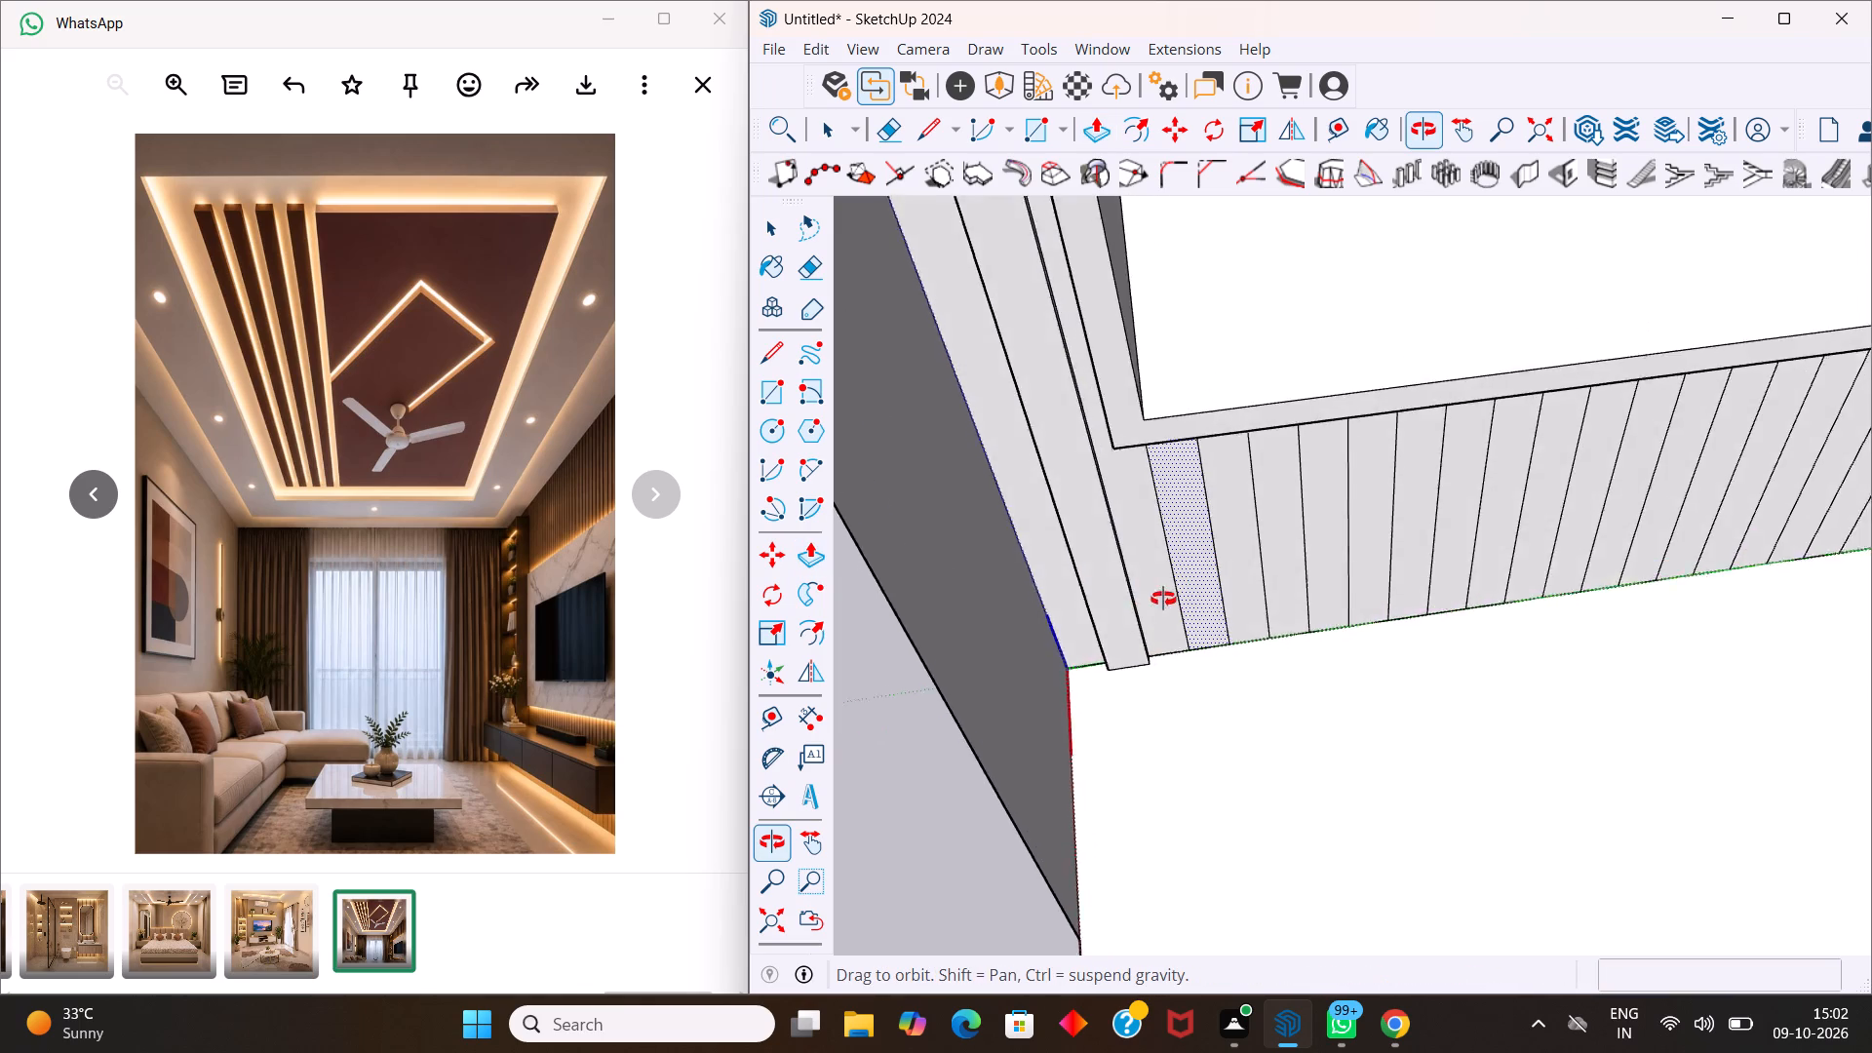
middle_click_drag(1163, 599, 909, 542)
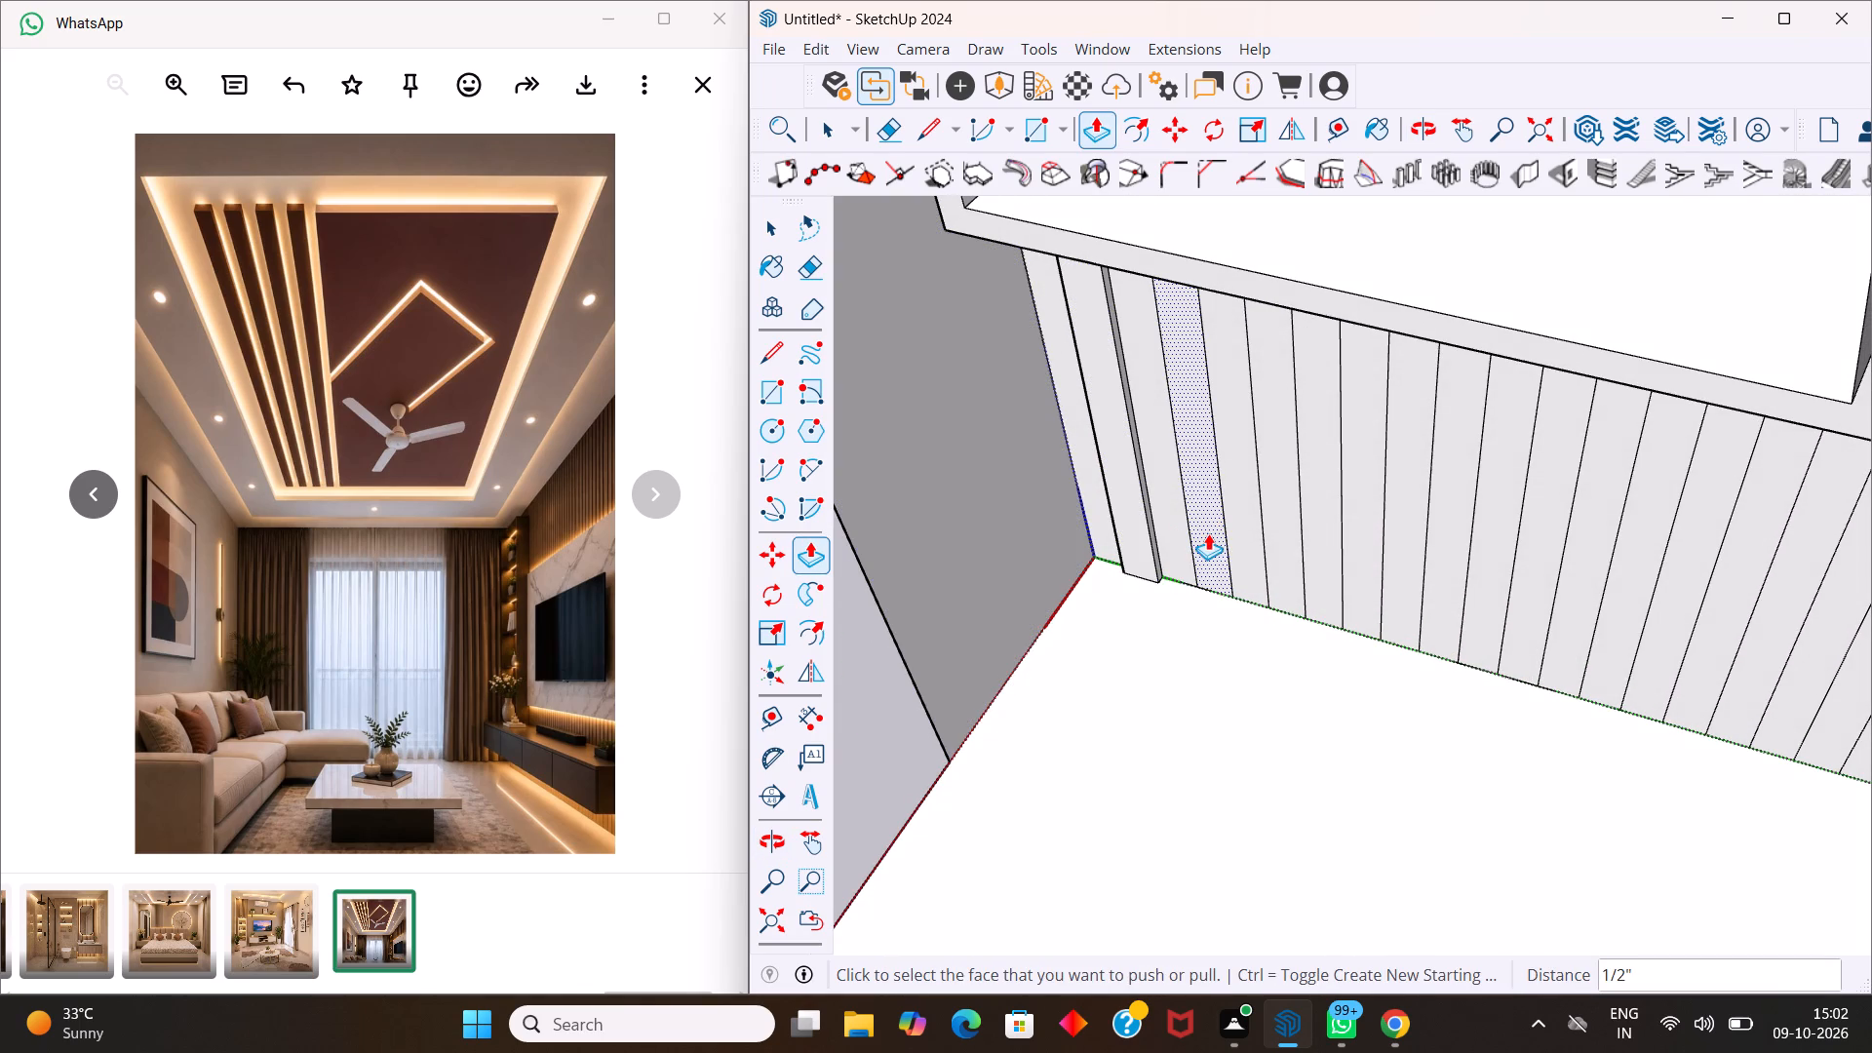
double_click(1205, 533)
double_click(1276, 552)
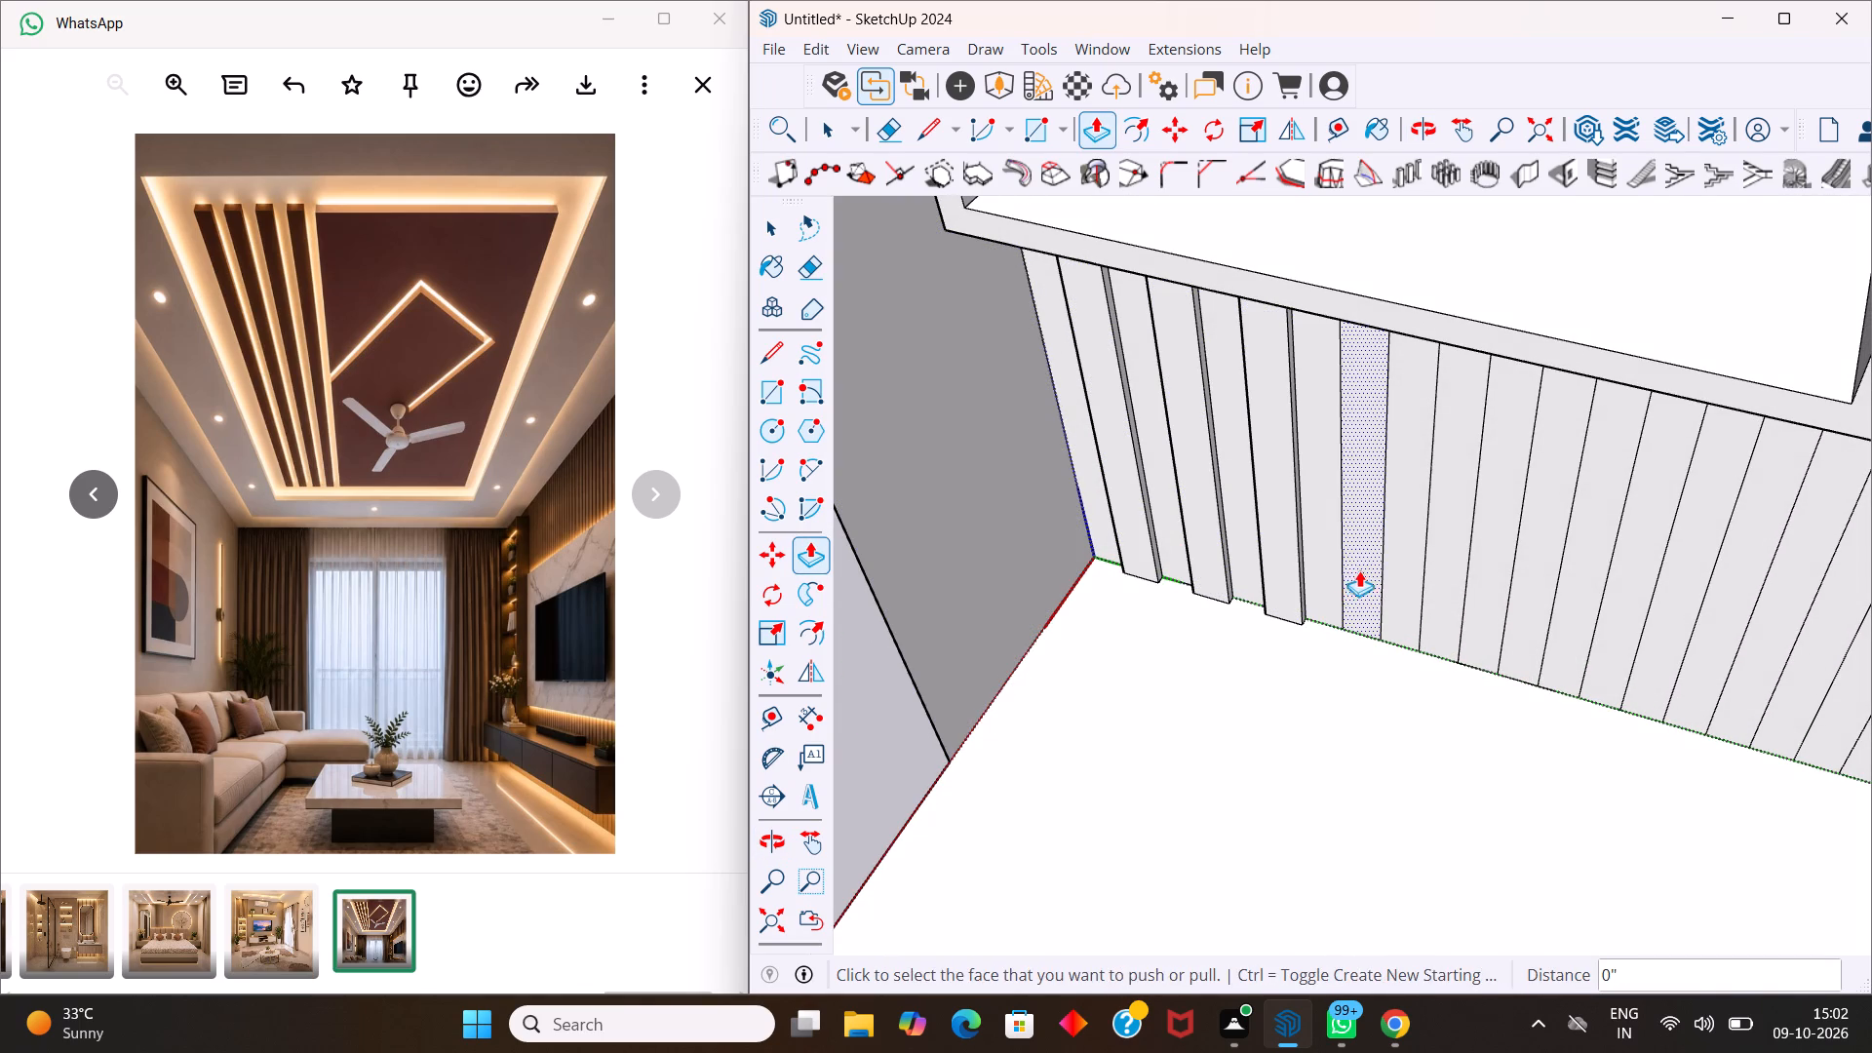
double_click(1362, 570)
double_click(1433, 570)
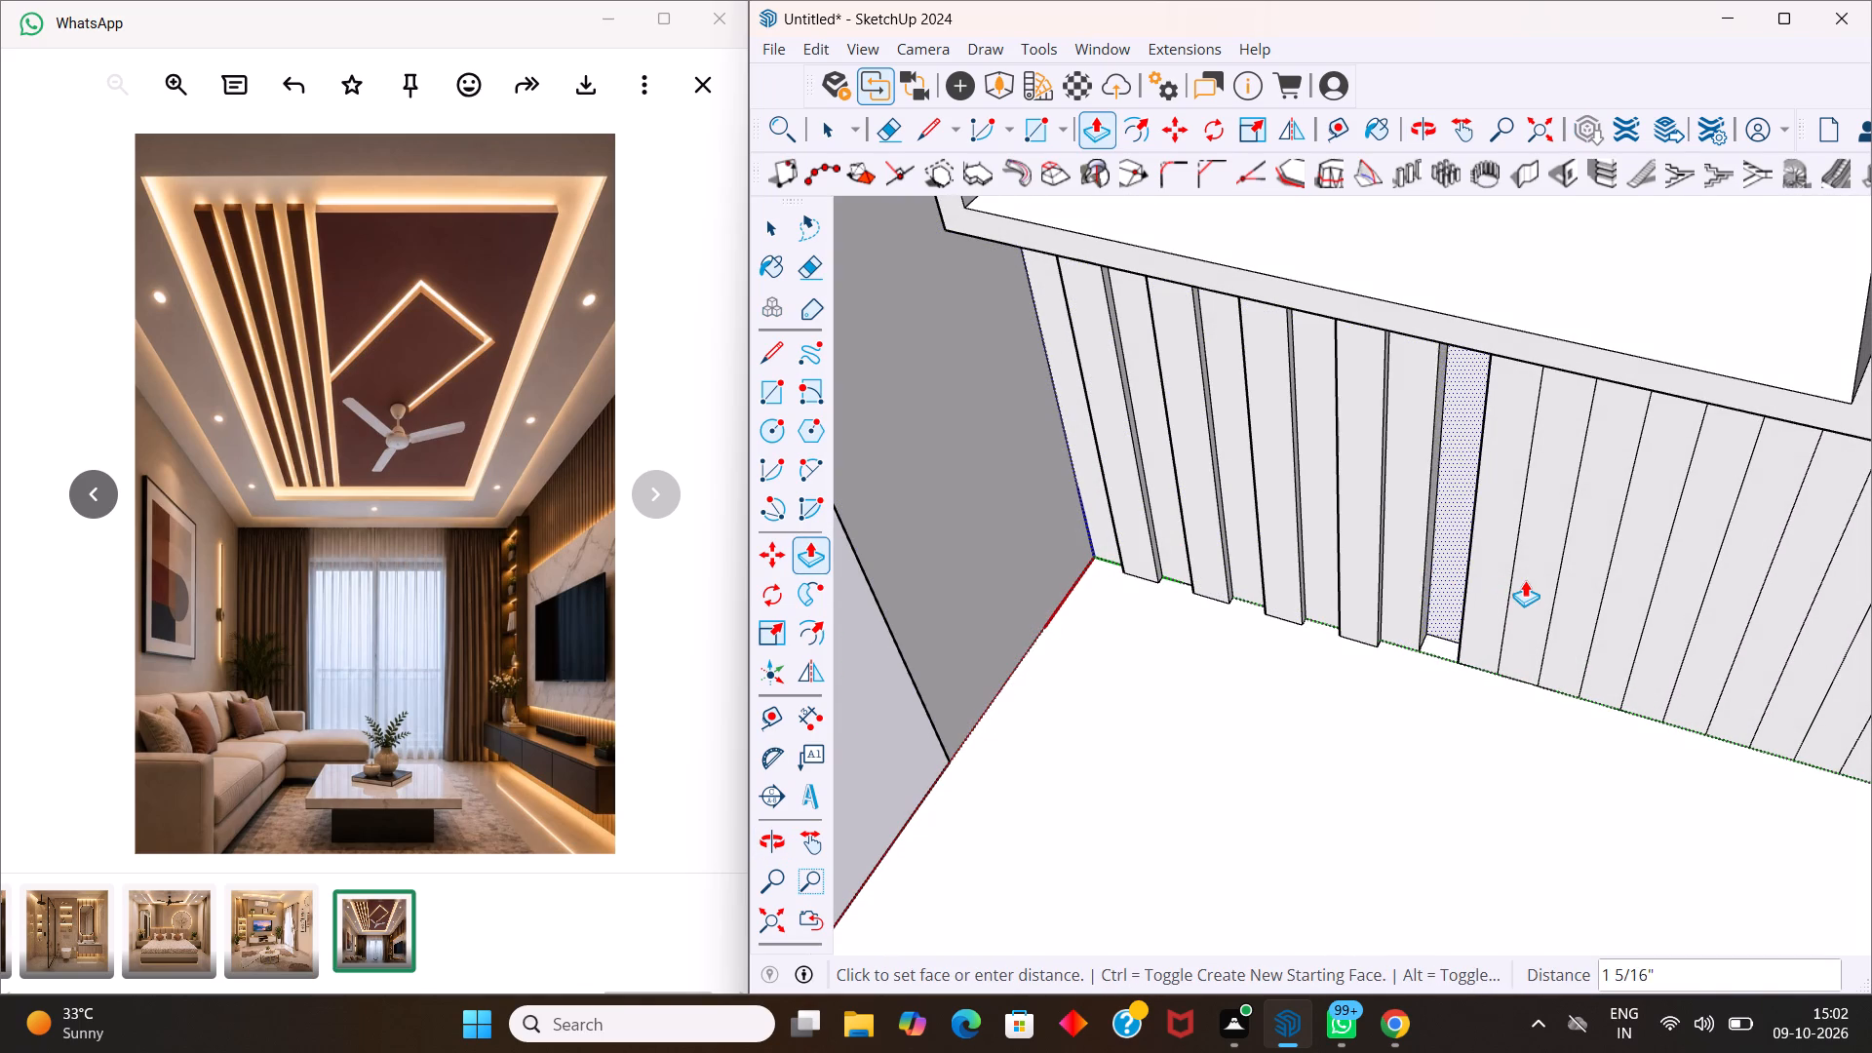
key("ctrl+z")
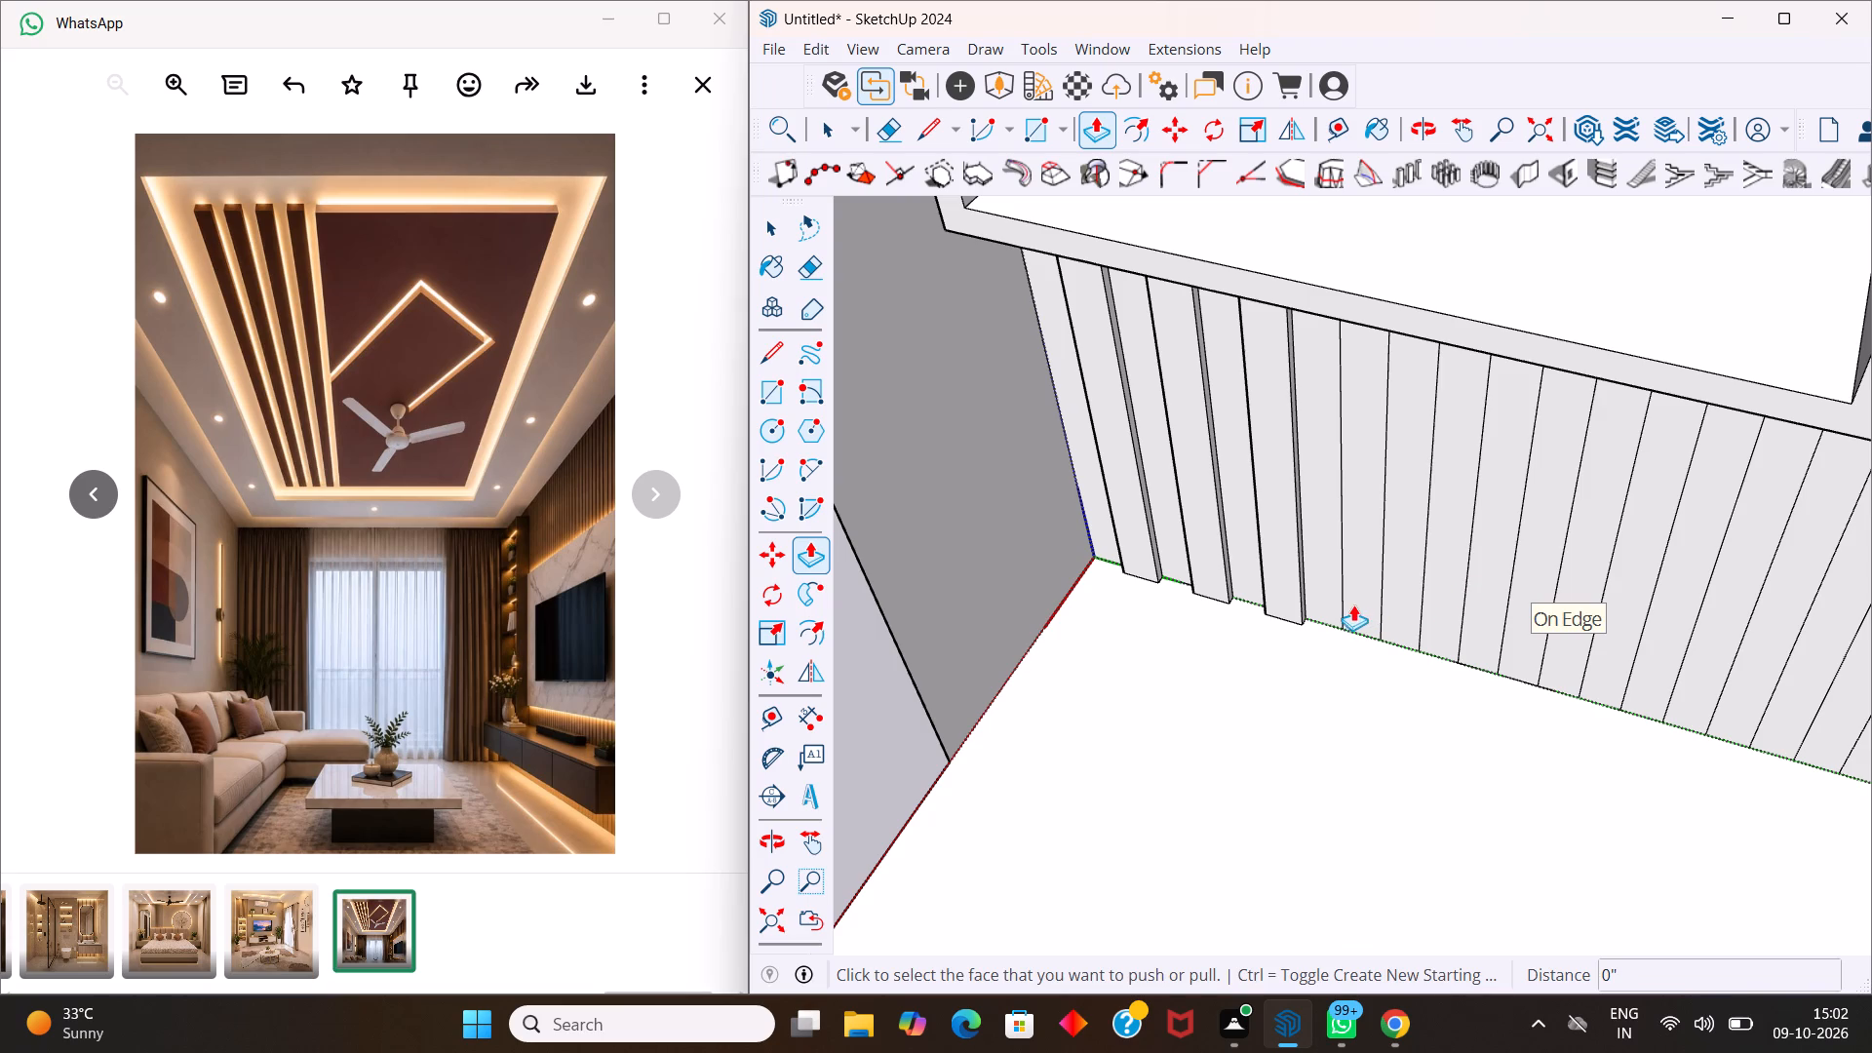
left_click_drag(1353, 601, 1299, 592)
double_click(1432, 593)
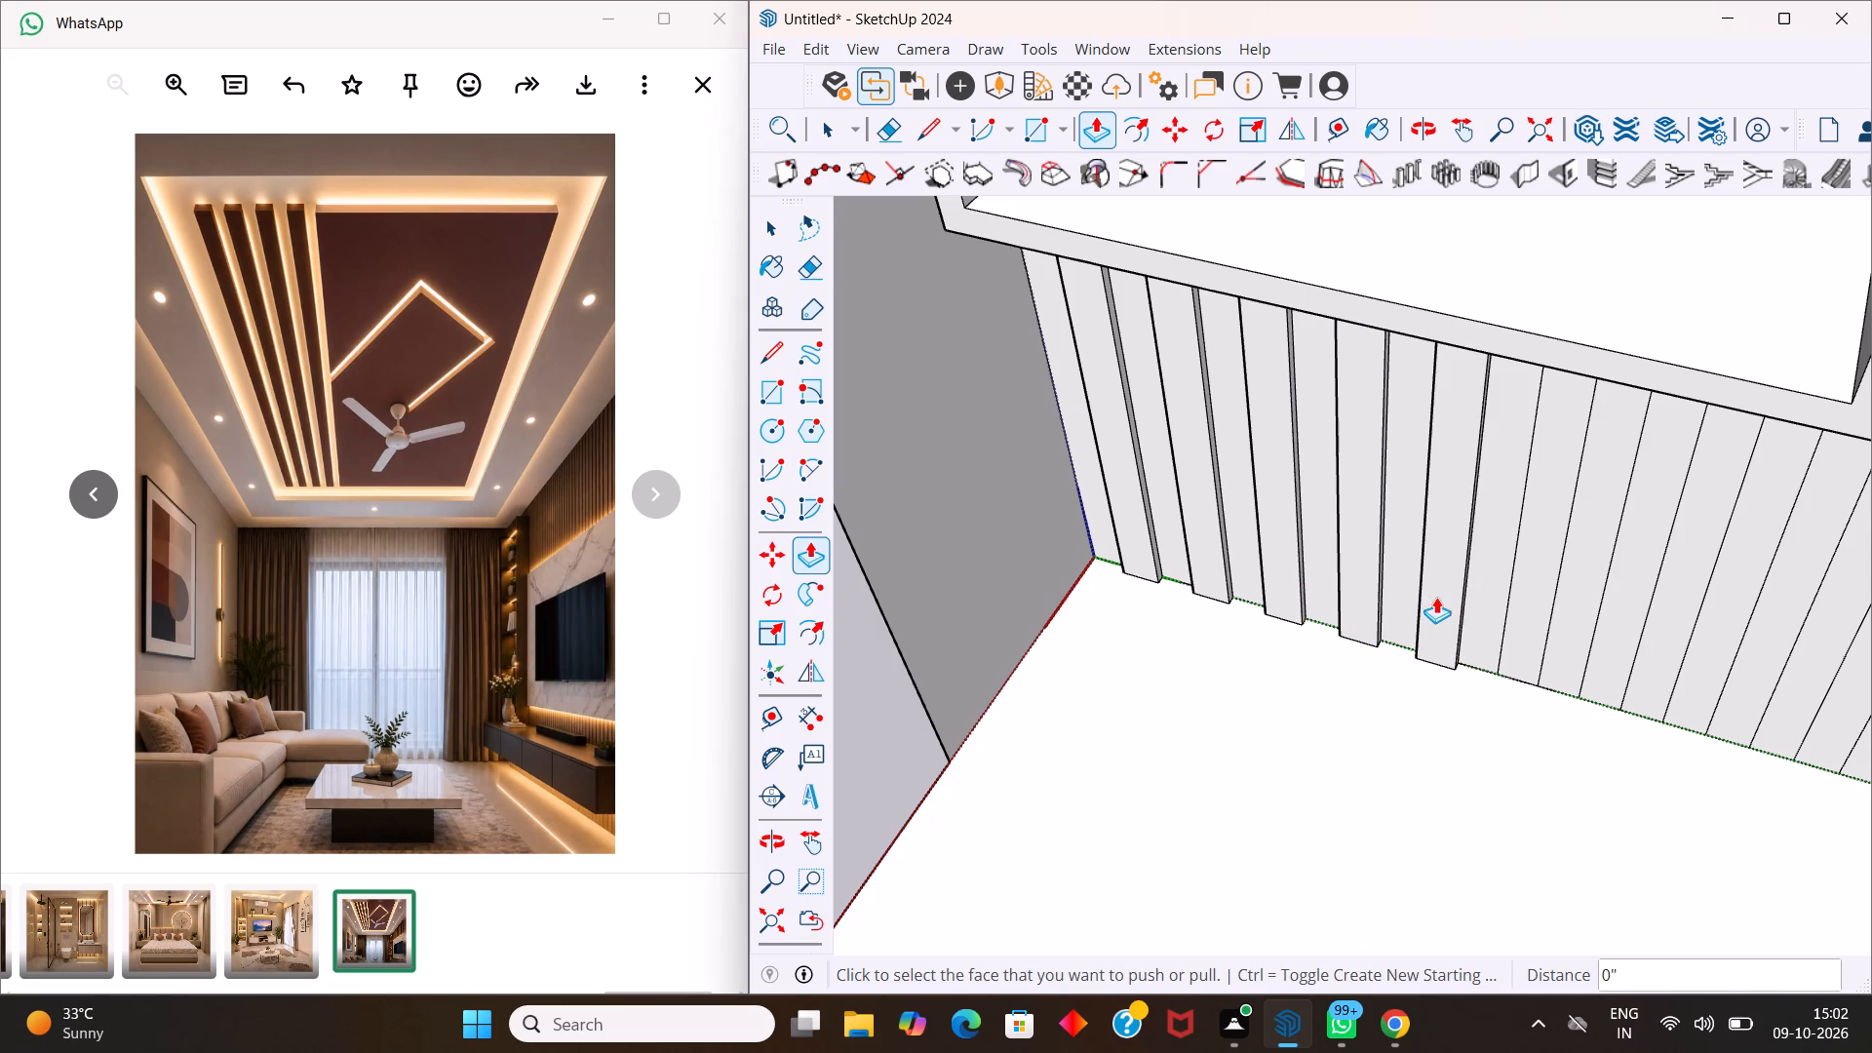
double_click(1525, 601)
double_click(1624, 599)
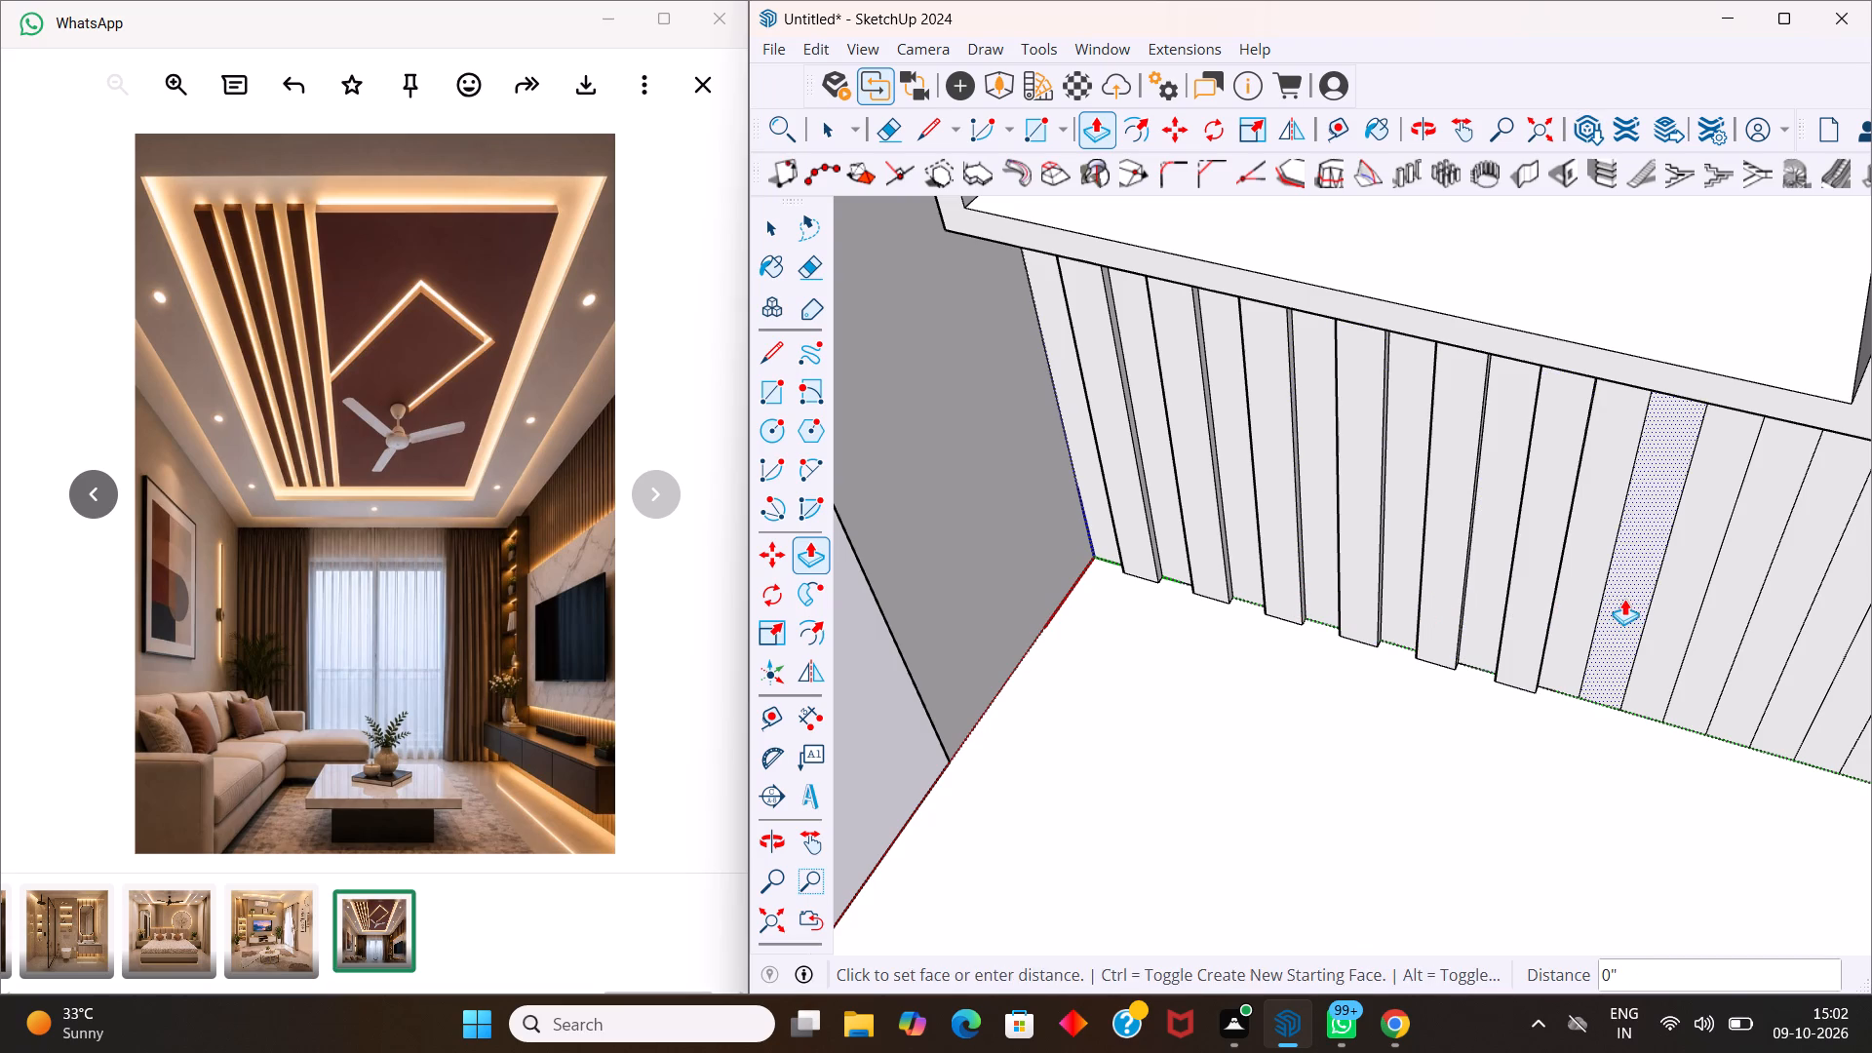
double_click(1719, 612)
Examine the raised strips beneath the shelf unit and the grooved wall beside it from inside and above the room.
scroll(1706, 618, "down", 3)
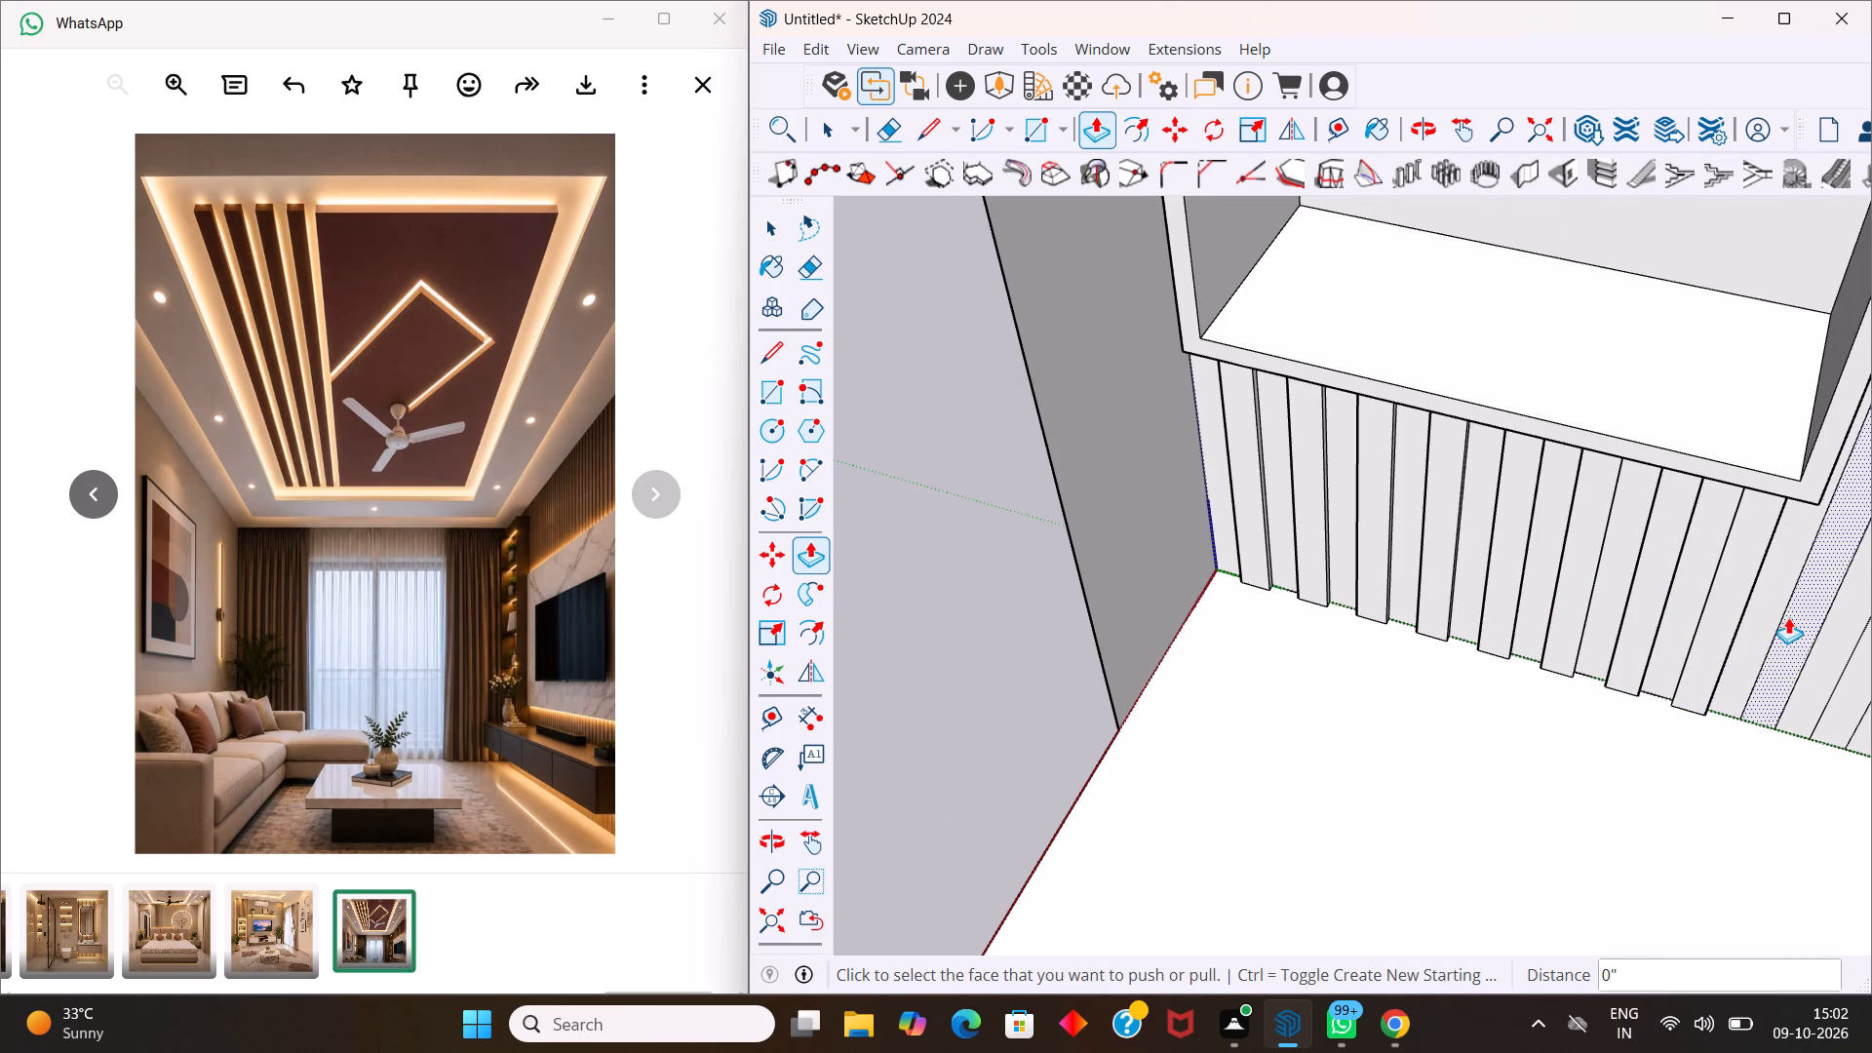
scroll(1735, 626, "down", 5)
scroll(1582, 601, "down", 5)
middle_click_drag(1592, 622, 1567, 663)
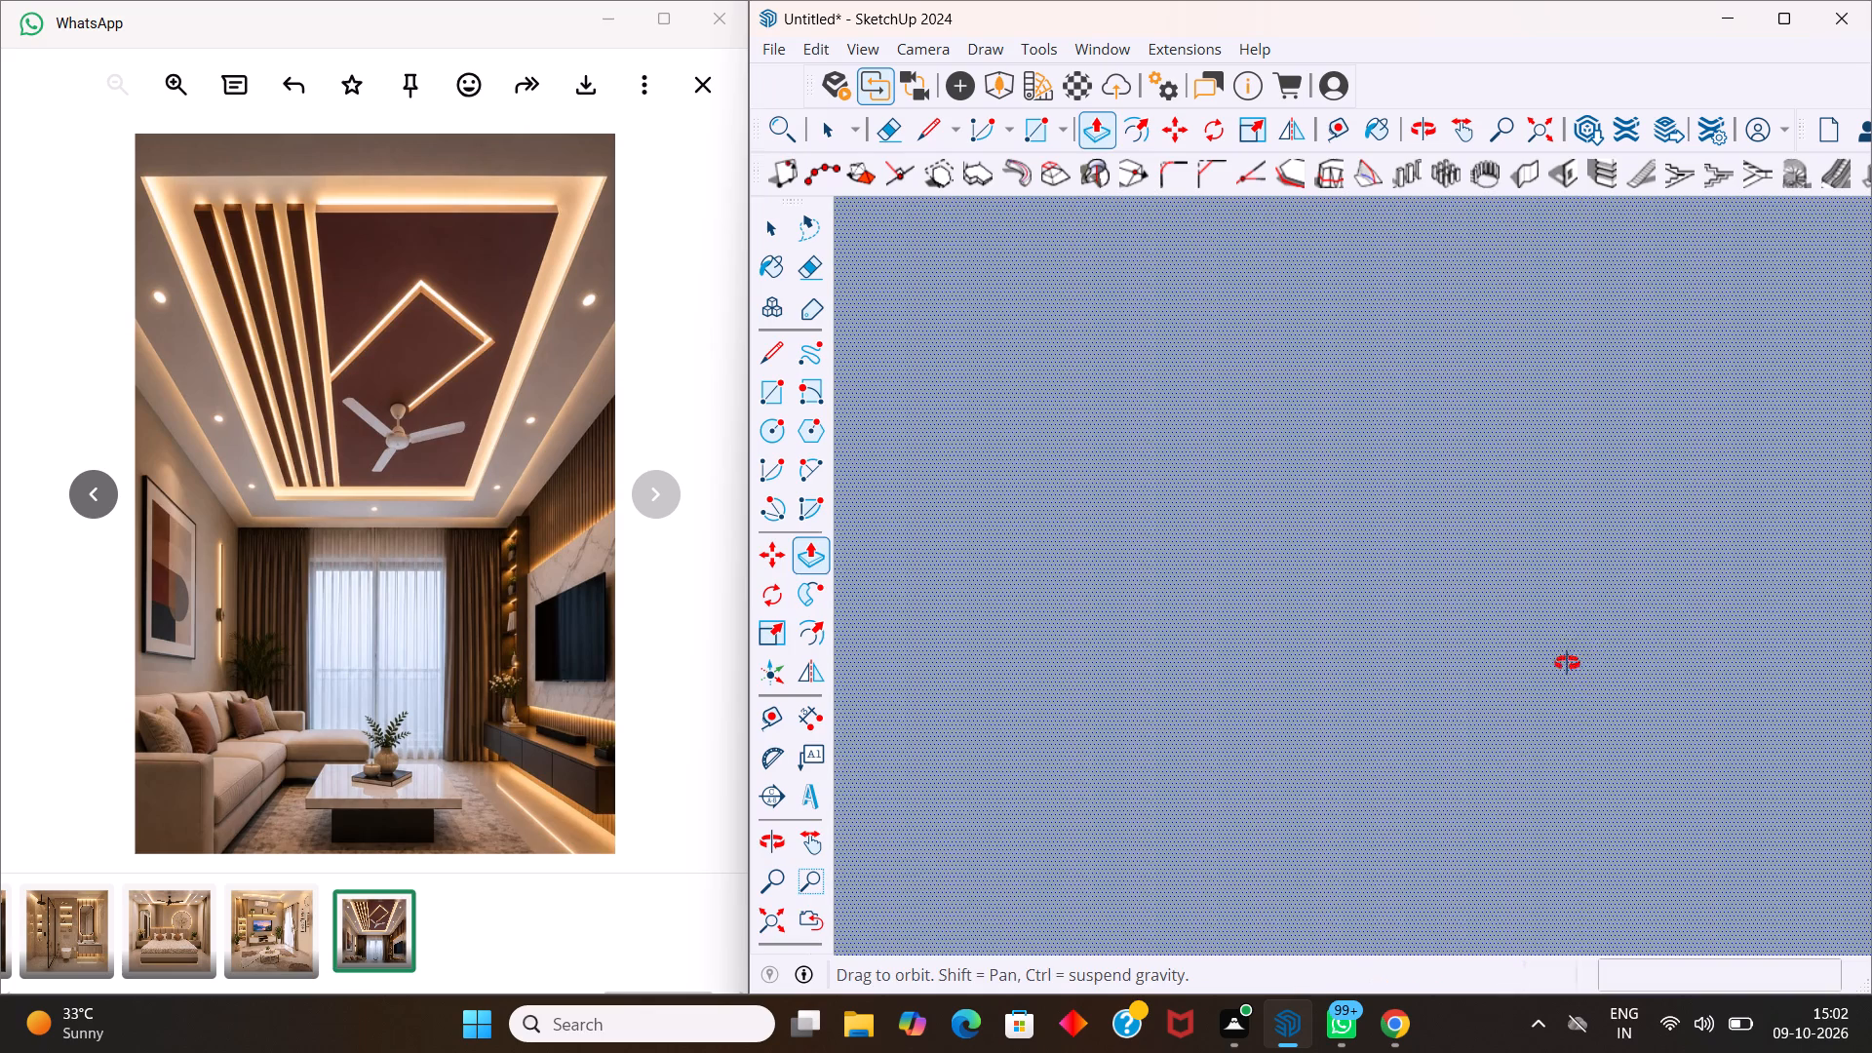
middle_click_drag(1567, 663, 1492, 704)
key("space")
scroll(1401, 675, "down", 6)
scroll(1240, 598, "down", 9)
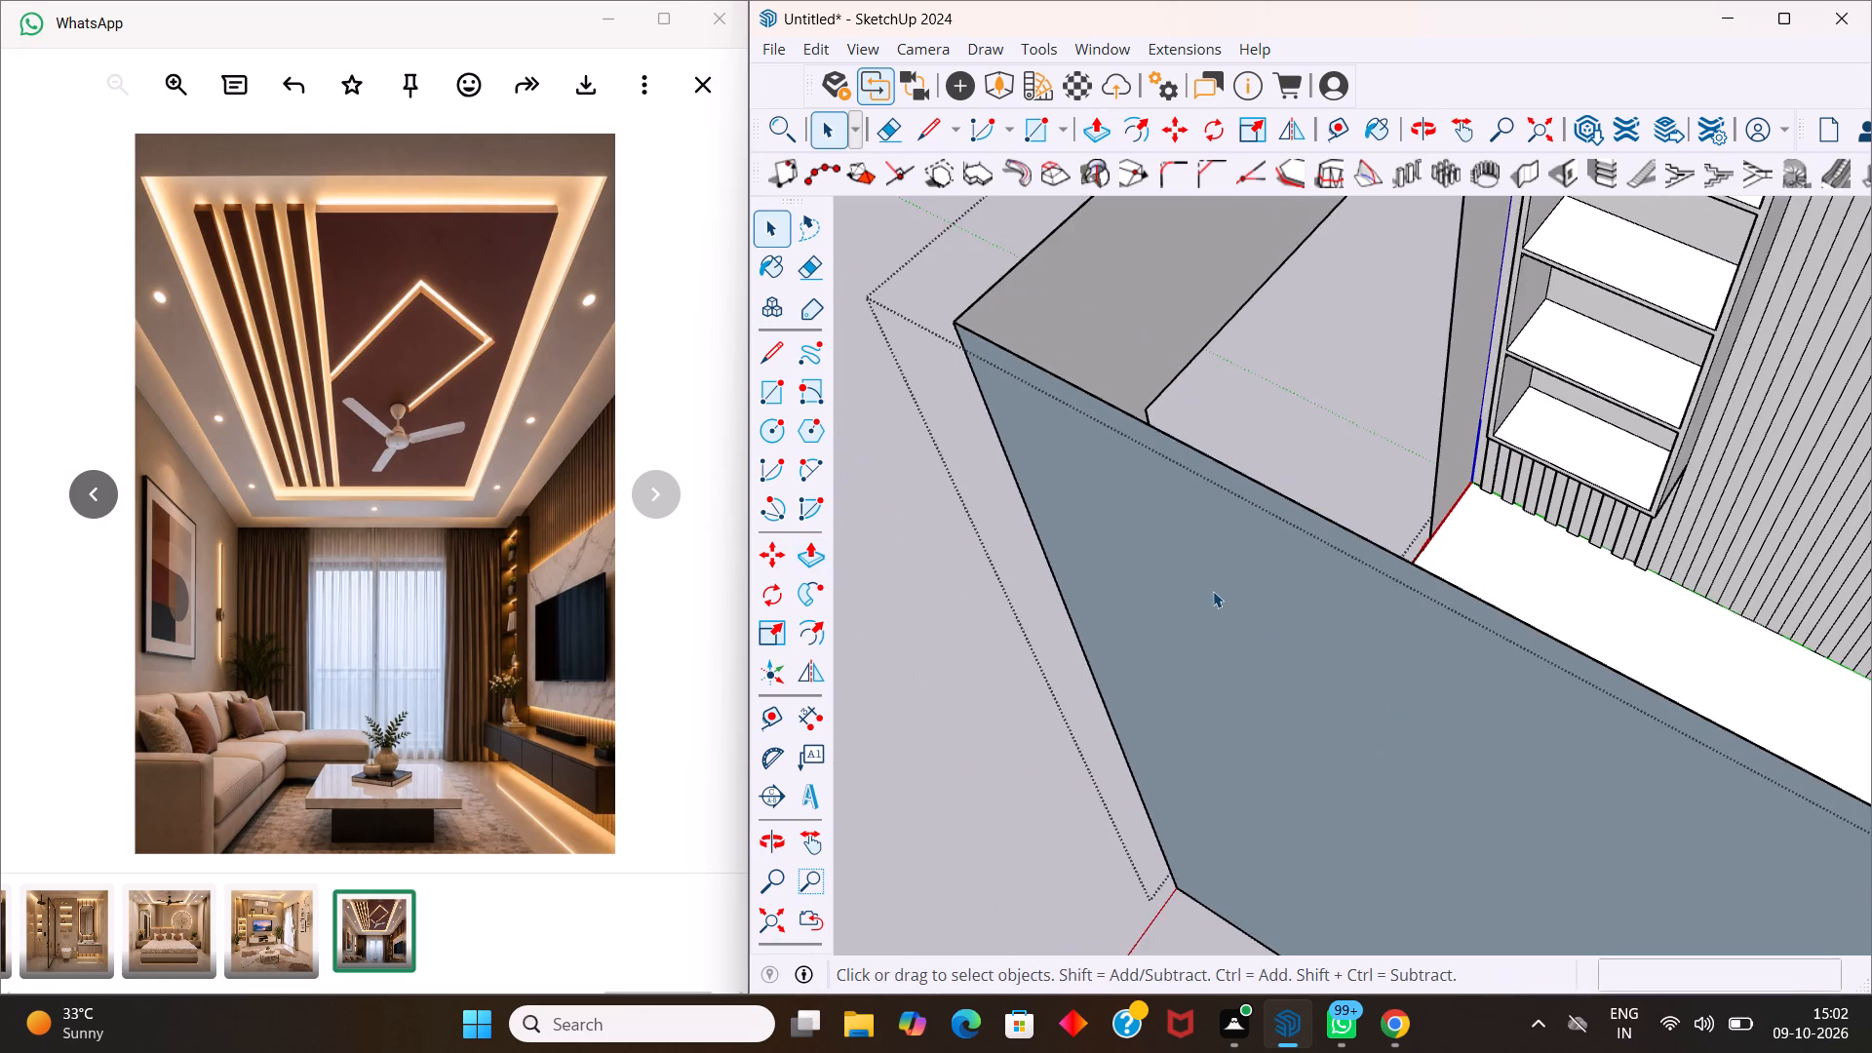
scroll(1213, 591, "down", 16)
scroll(1462, 373, "up", 5)
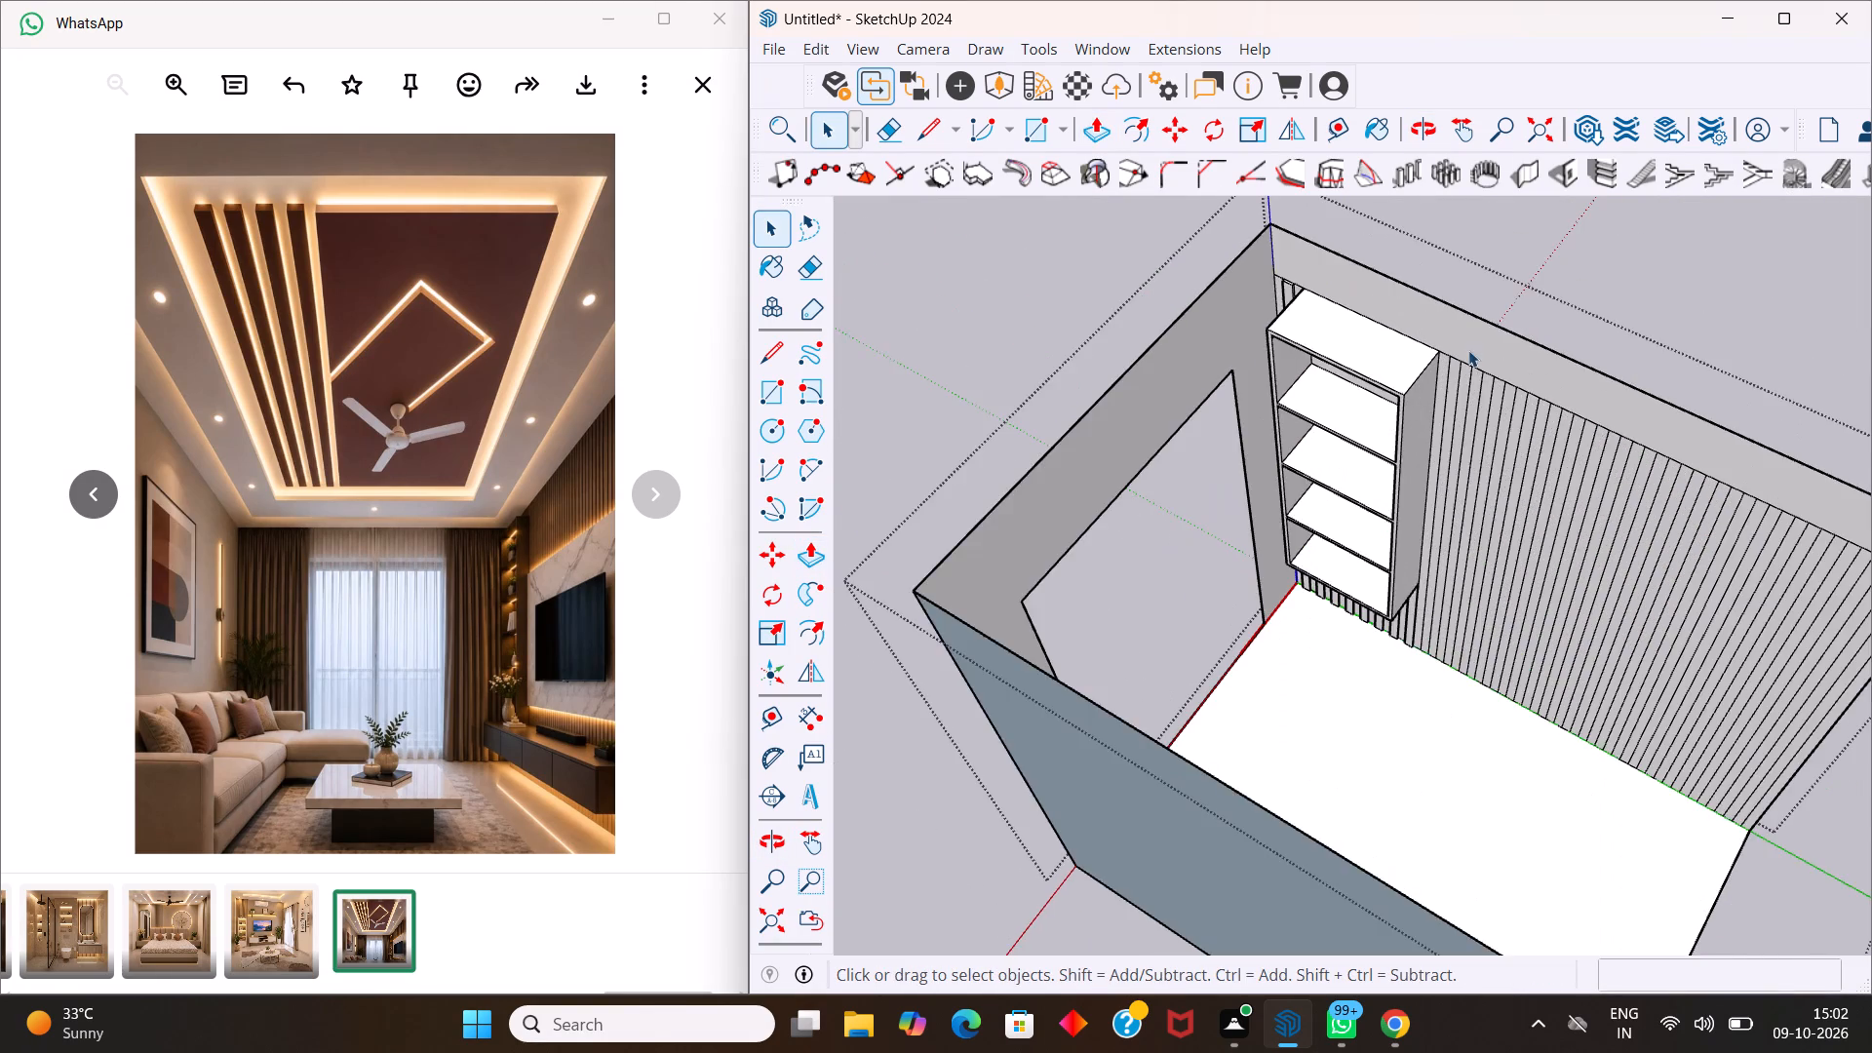
scroll(1464, 362, "up", 9)
scroll(1454, 460, "up", 2)
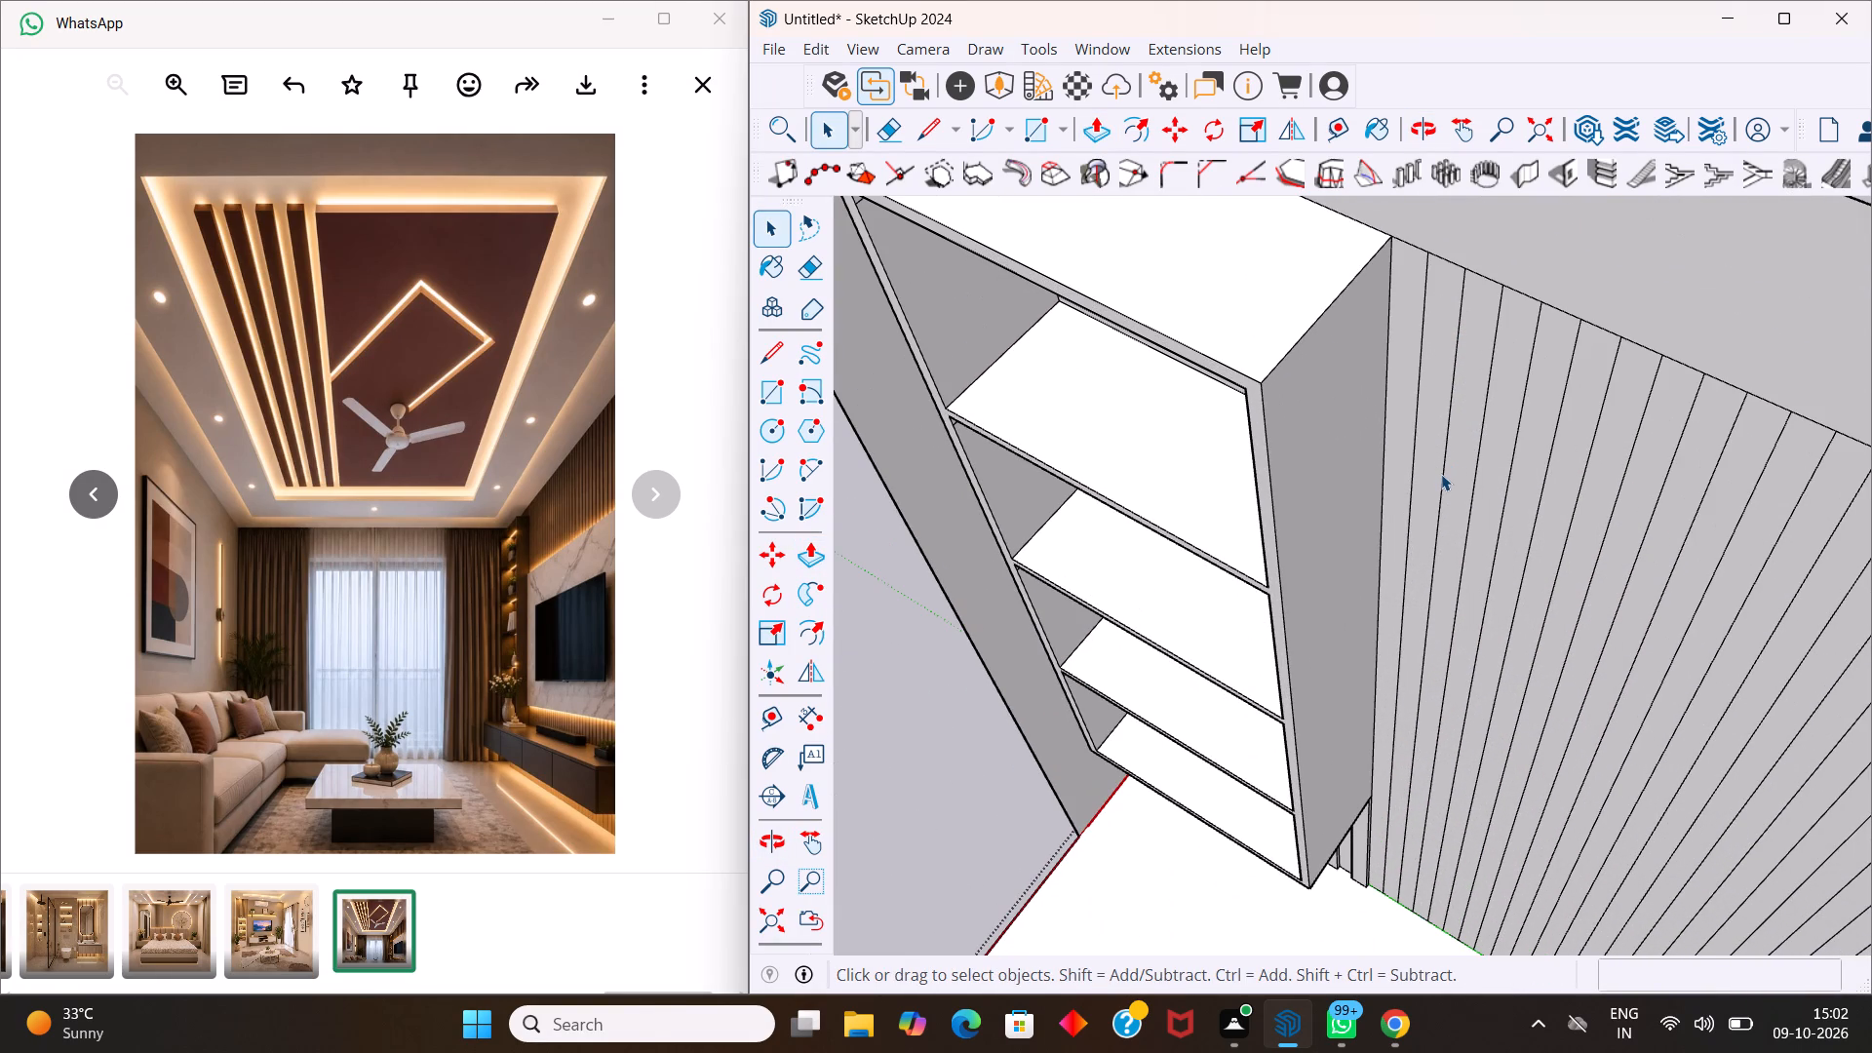
scroll(1441, 474, "down", 15)
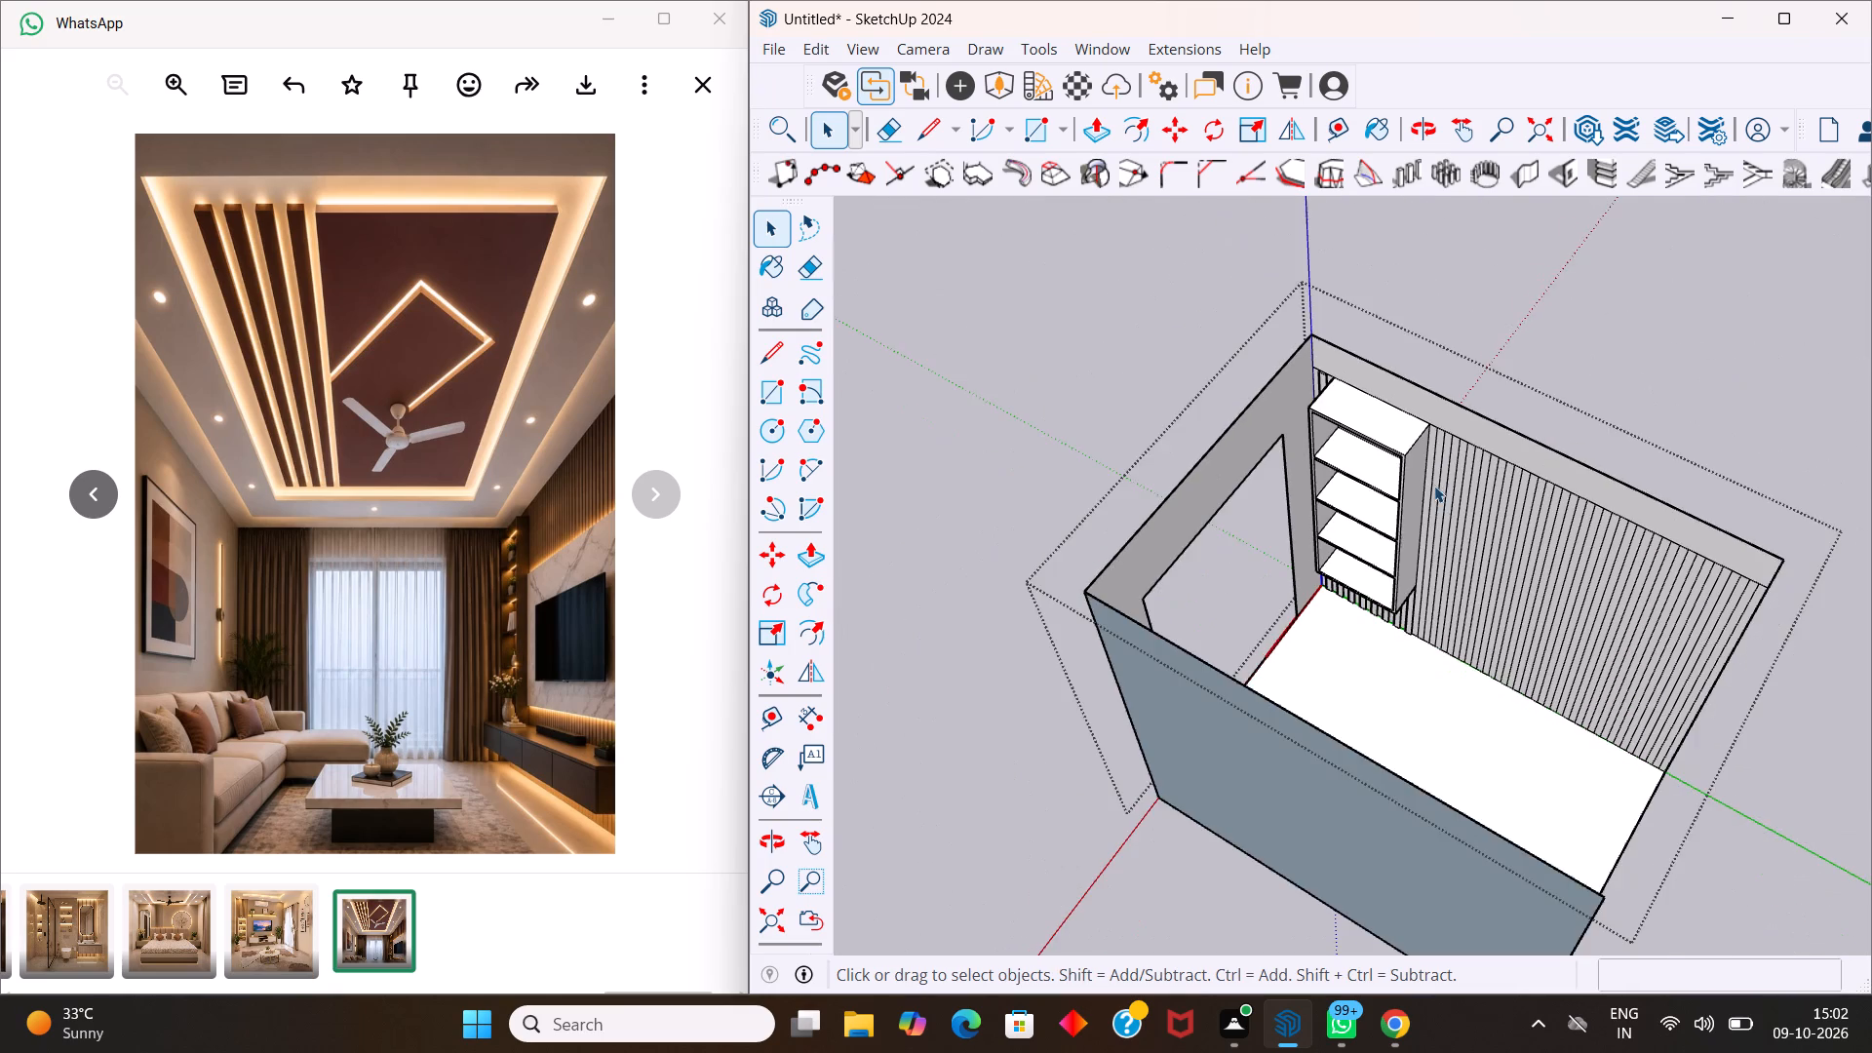
scroll(1537, 565, "up", 6)
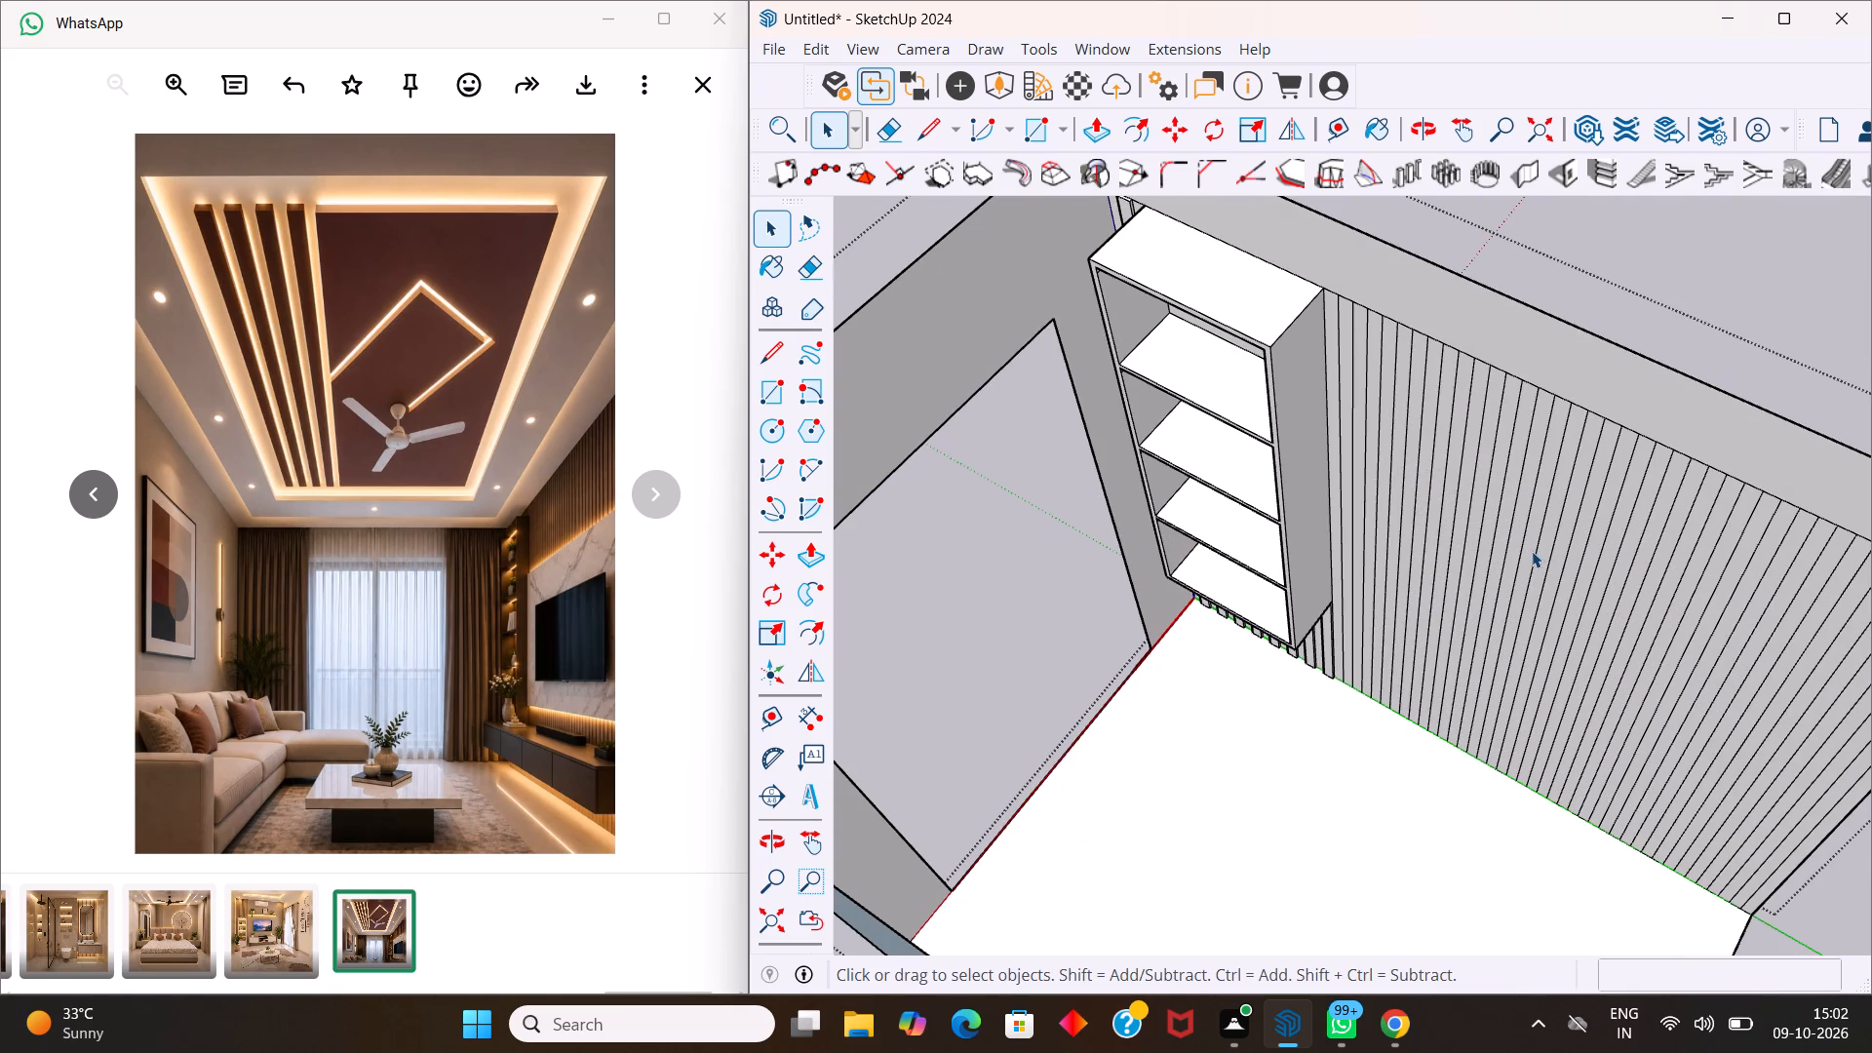
Draw a rectangle about 4' 1" high by 6' 1" wide on the grooved wall beside the shelf unit.
key("r")
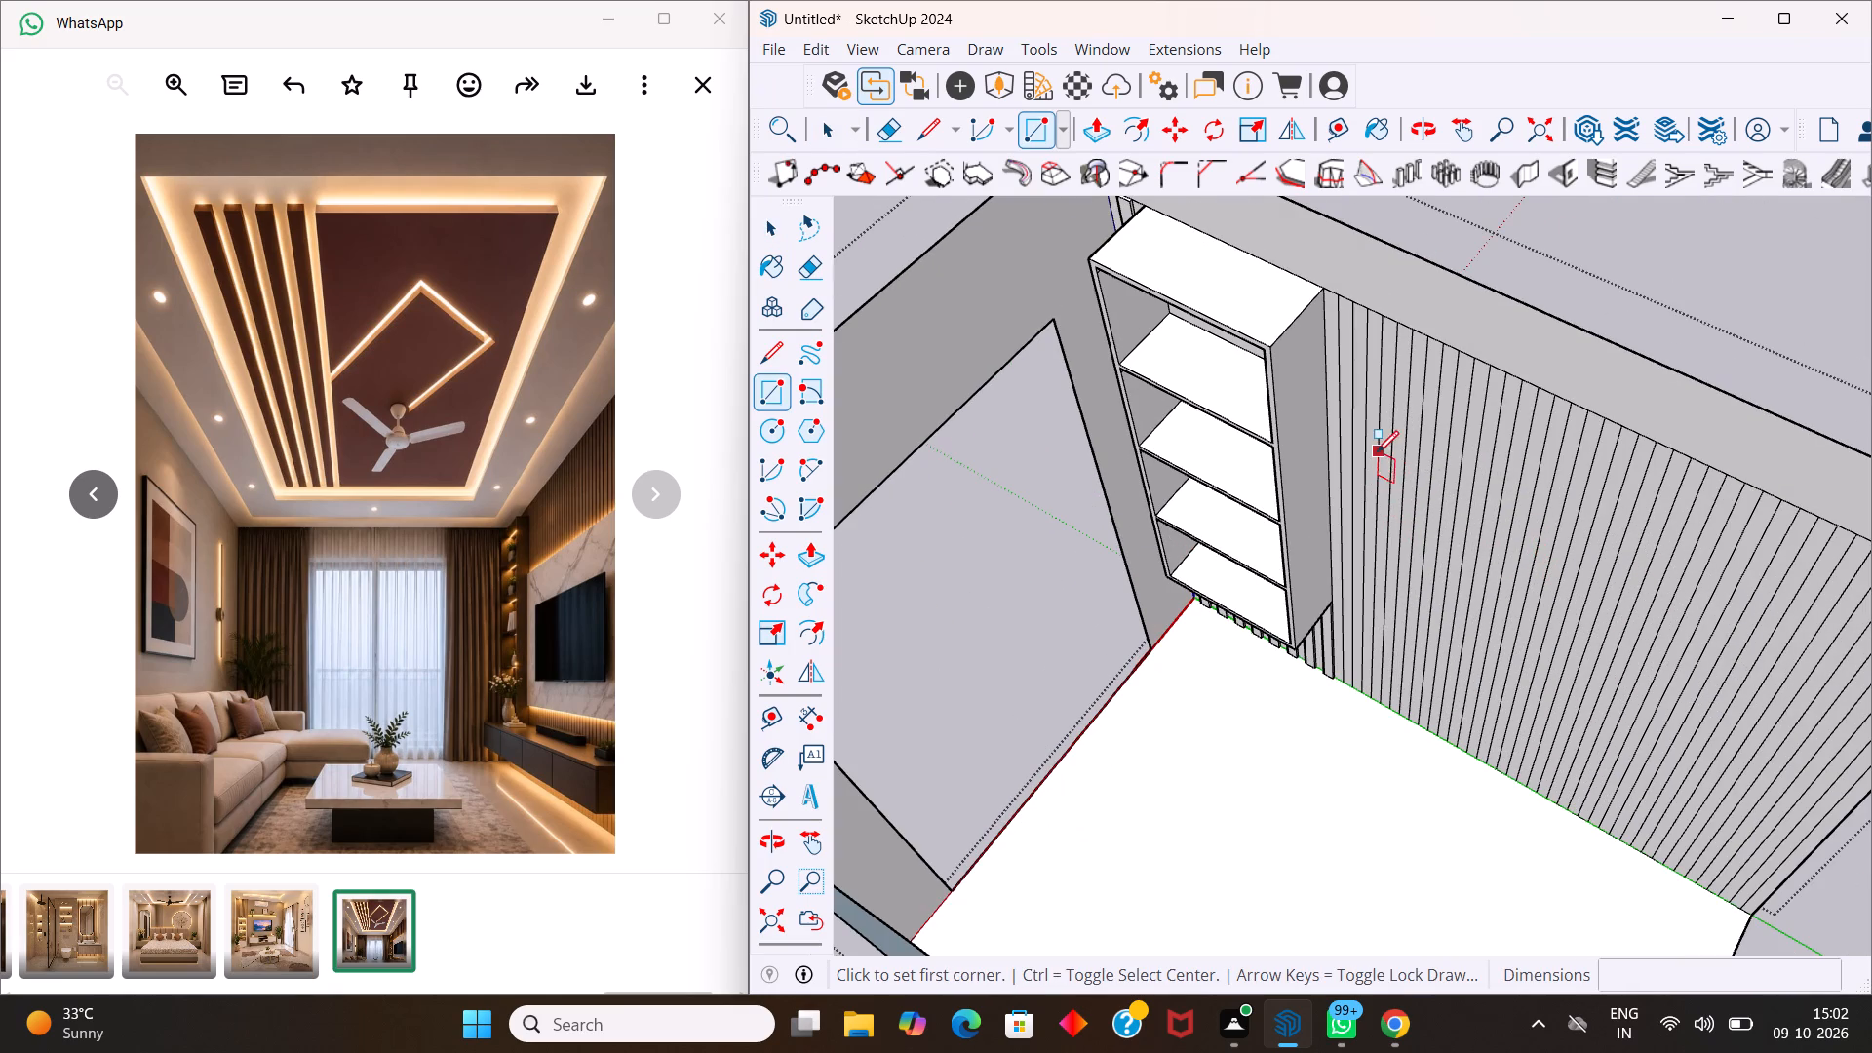
middle_click_drag(1389, 487, 1446, 426)
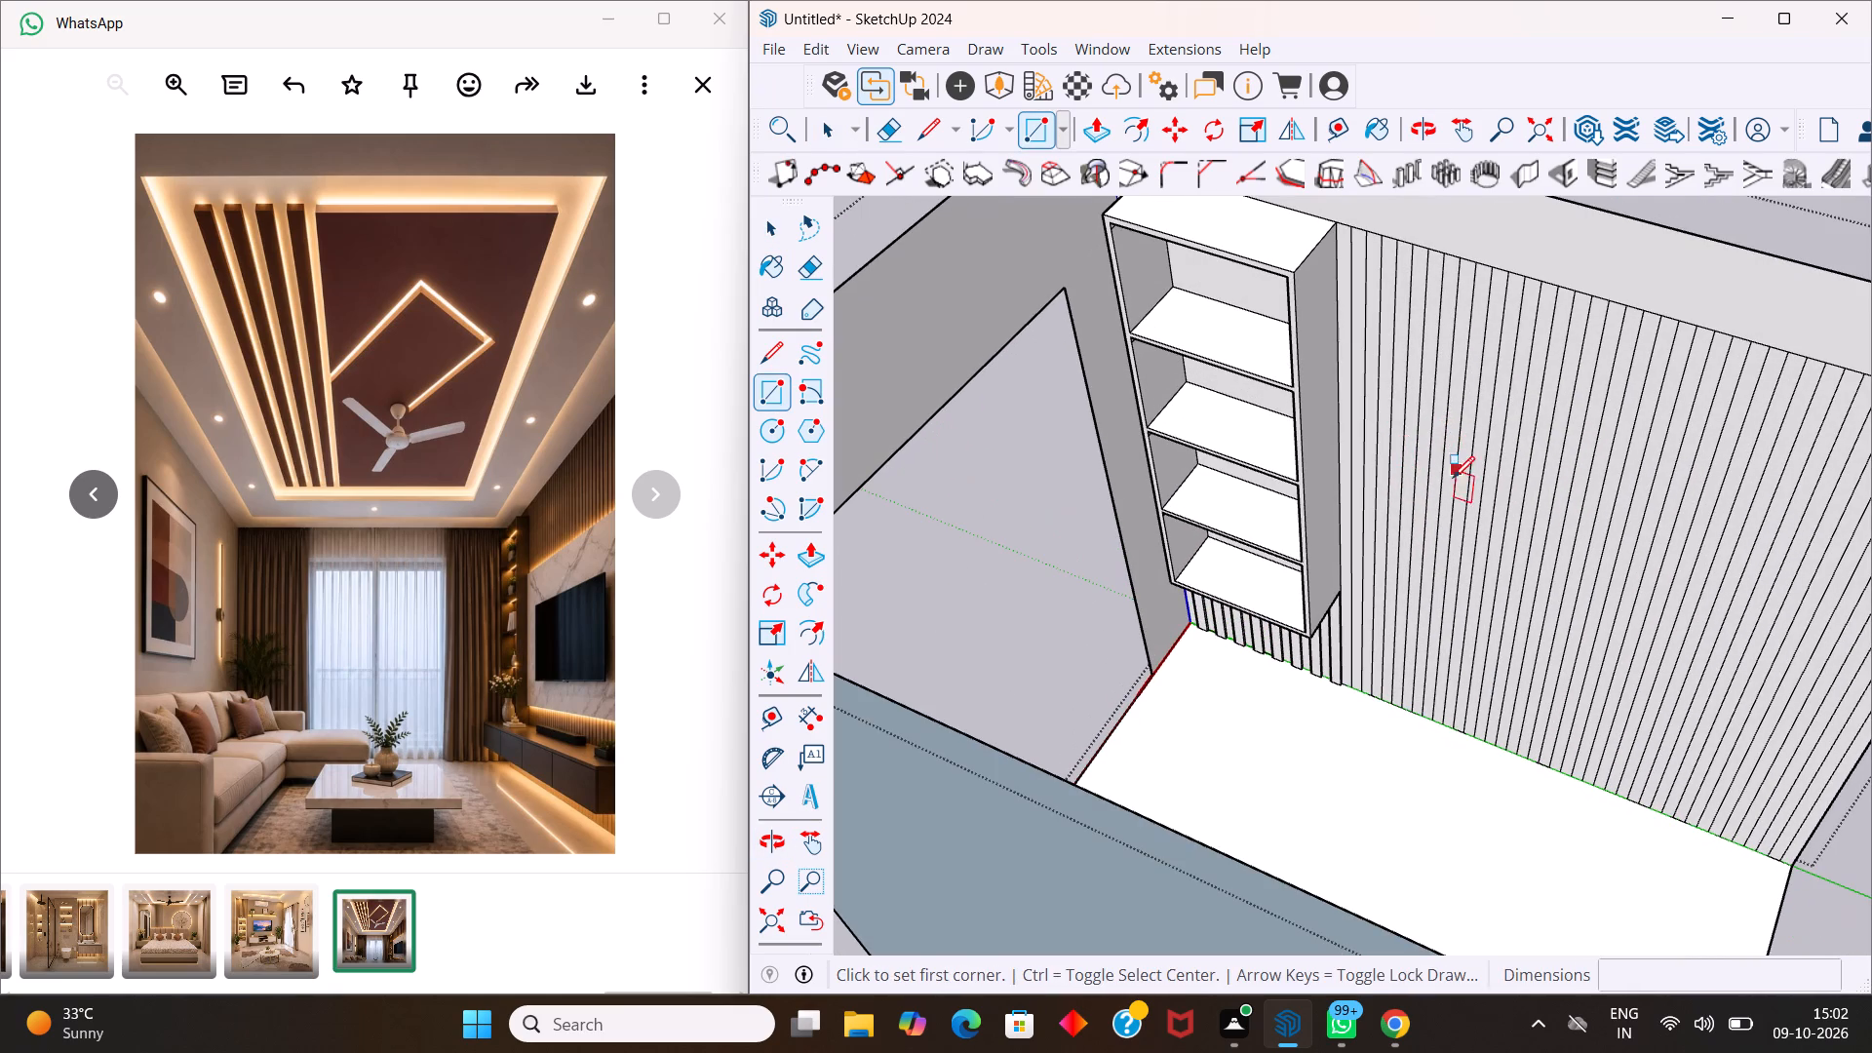
left_click(1406, 387)
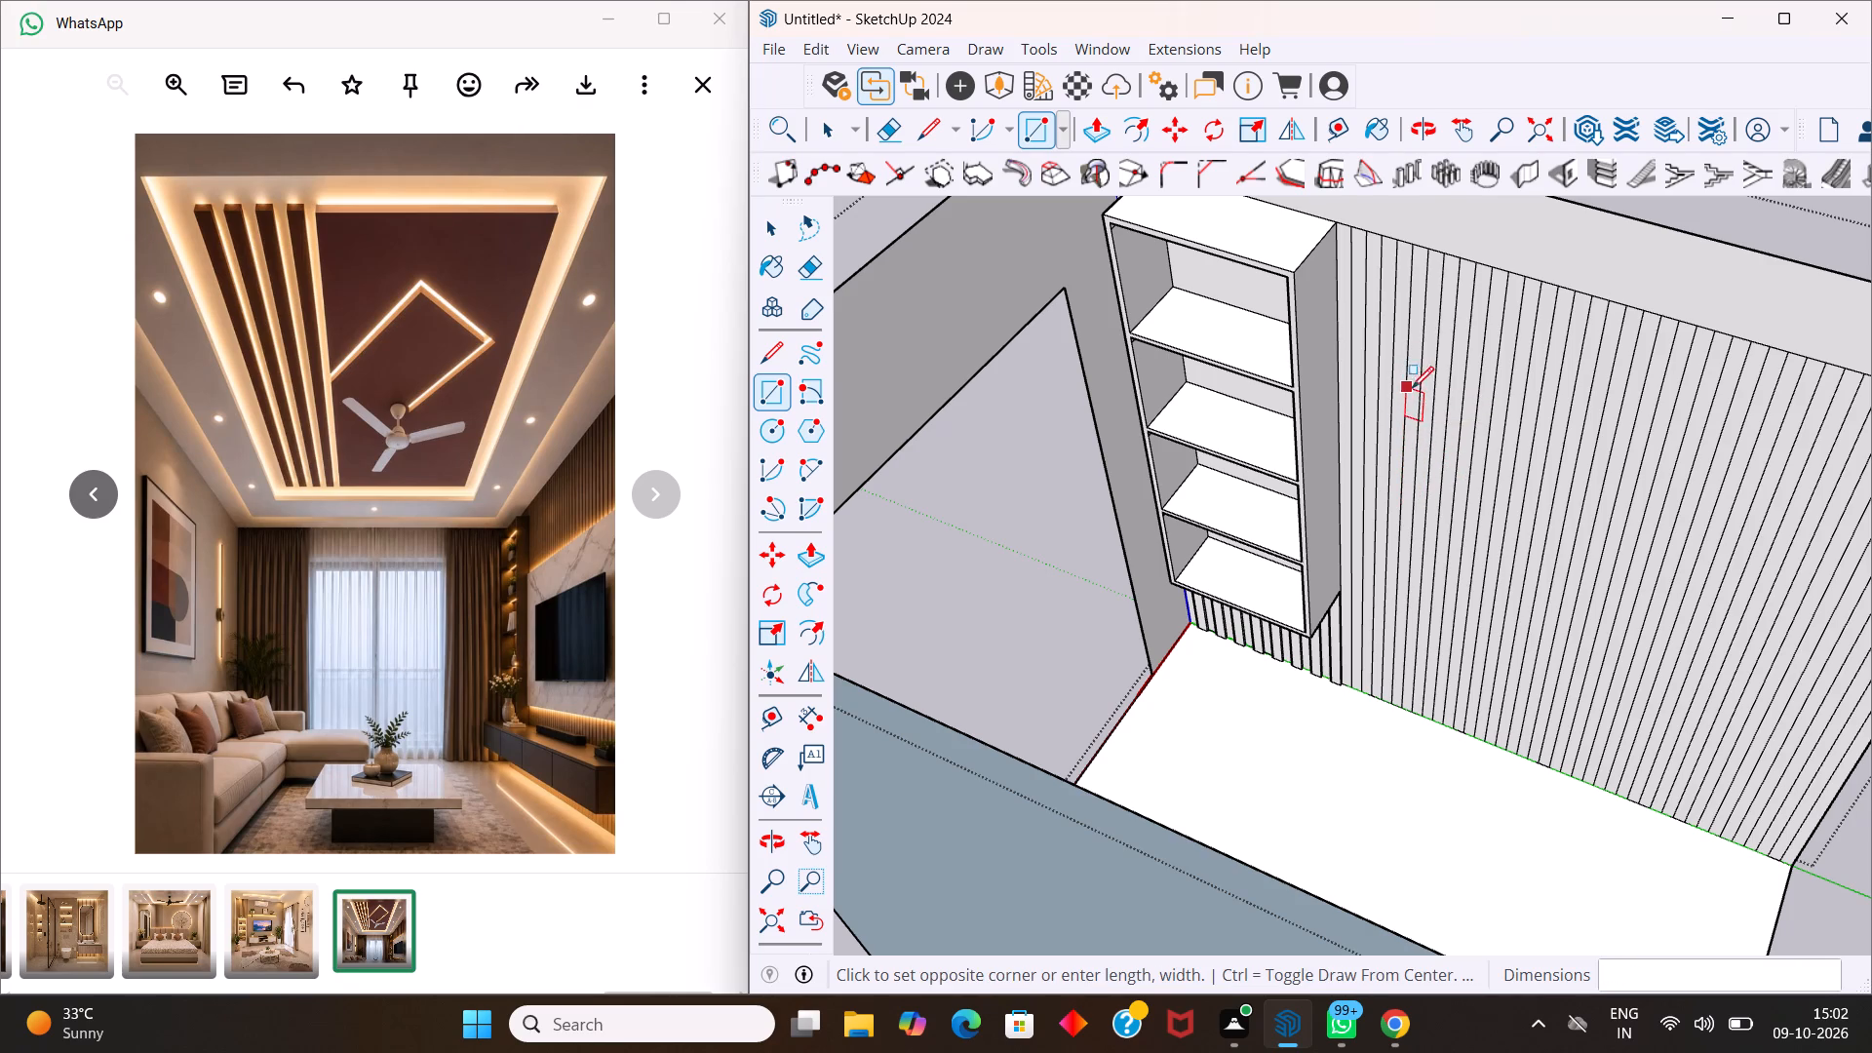
scroll(1735, 630, "down", 4)
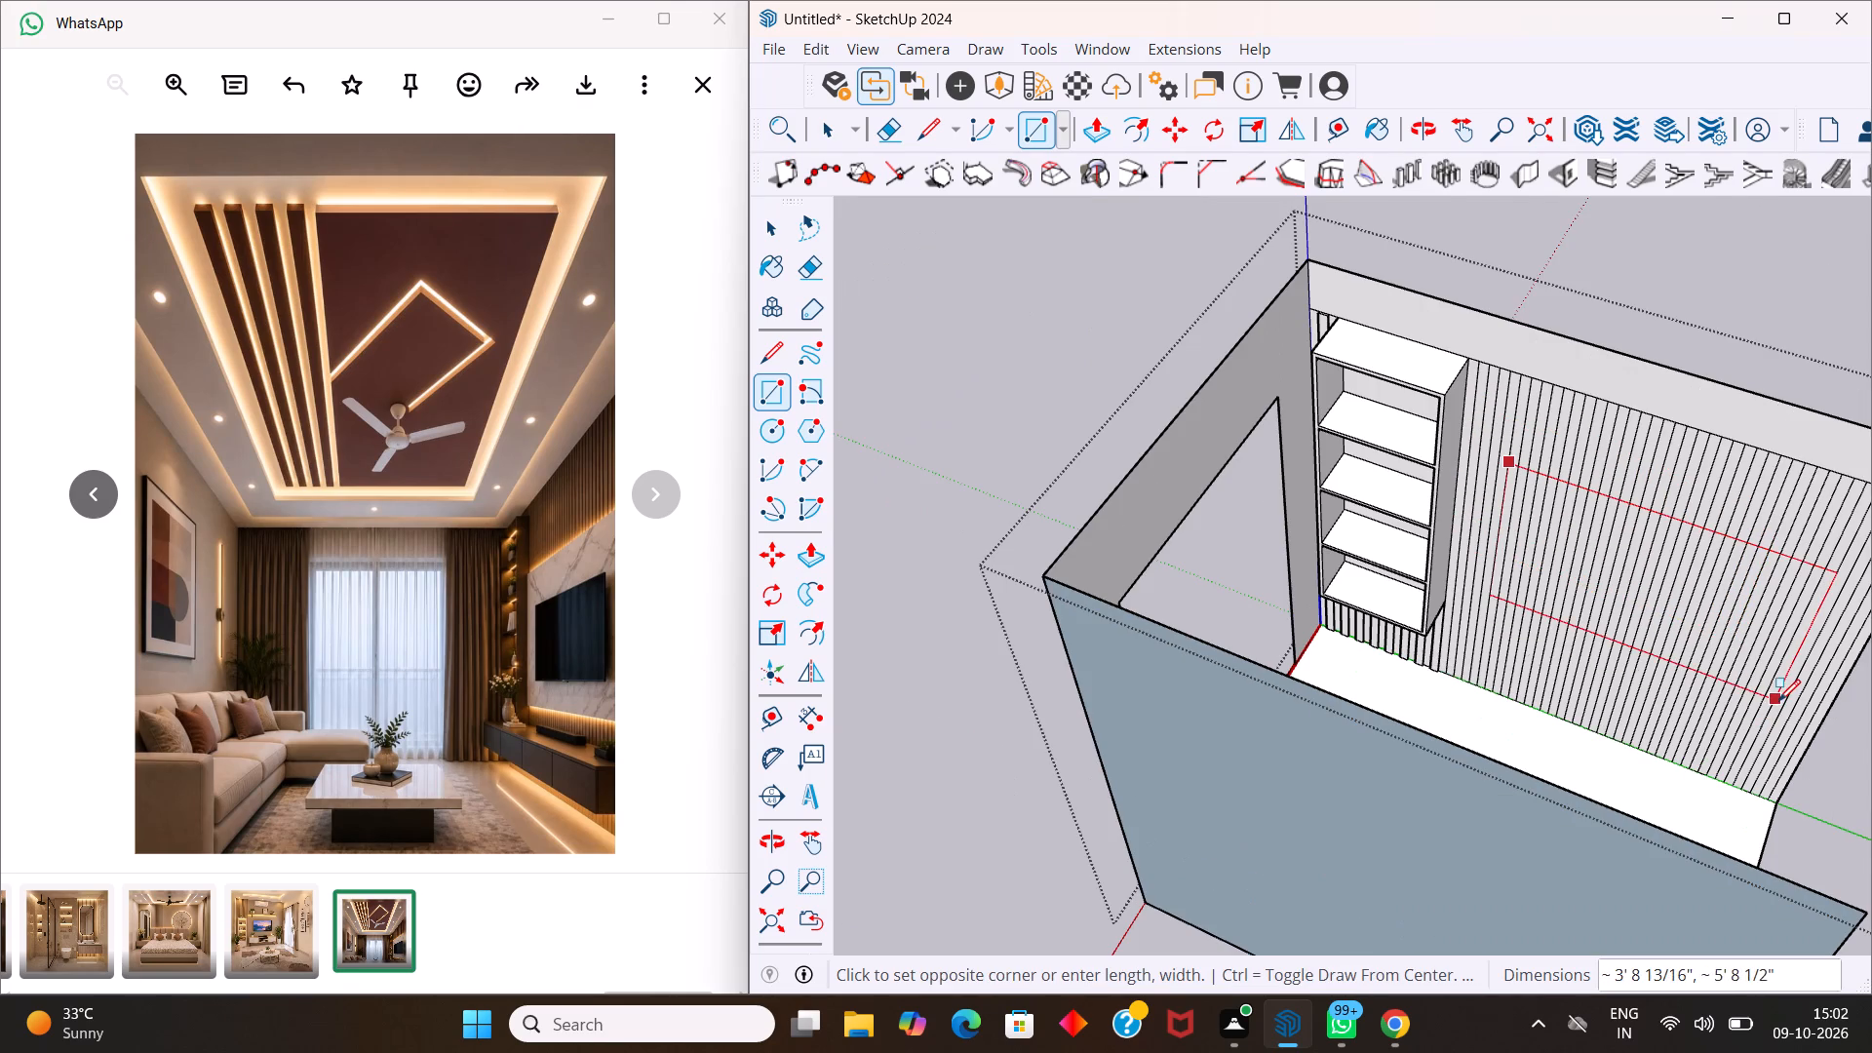
scroll(1778, 701, "up", 3)
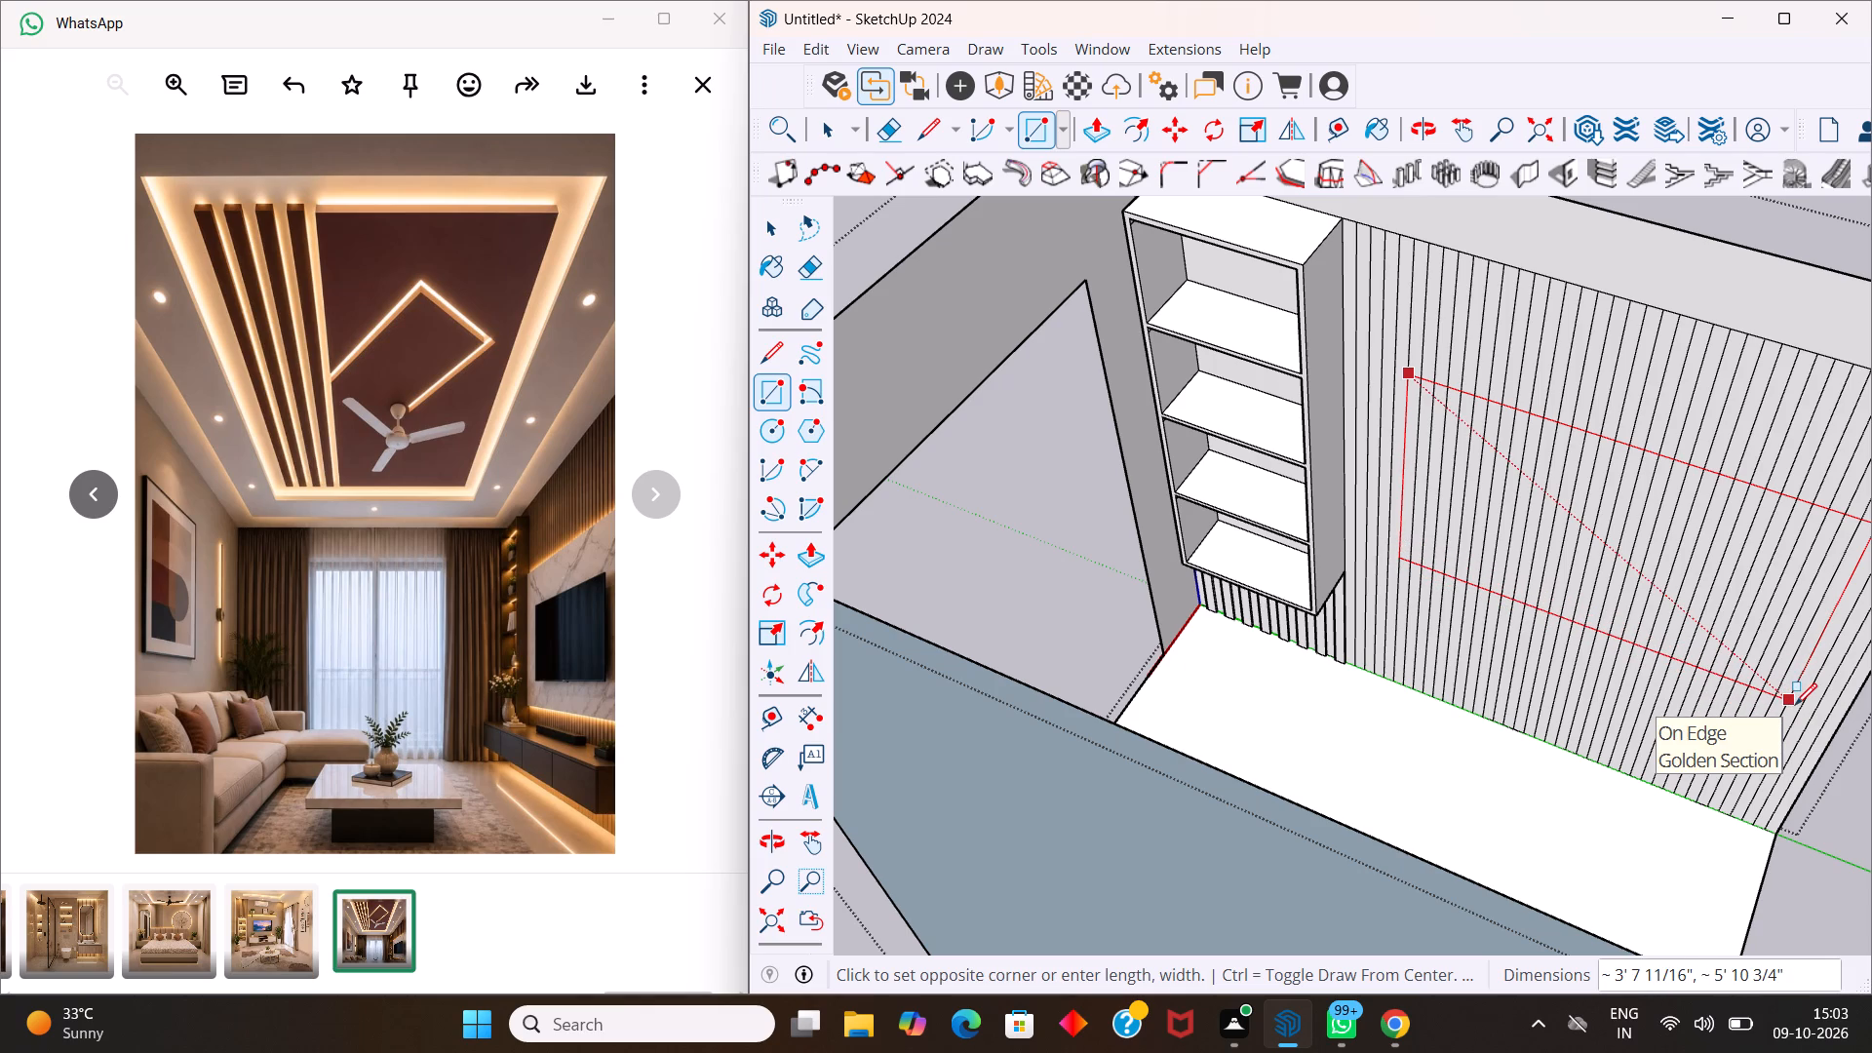
left_click(1795, 722)
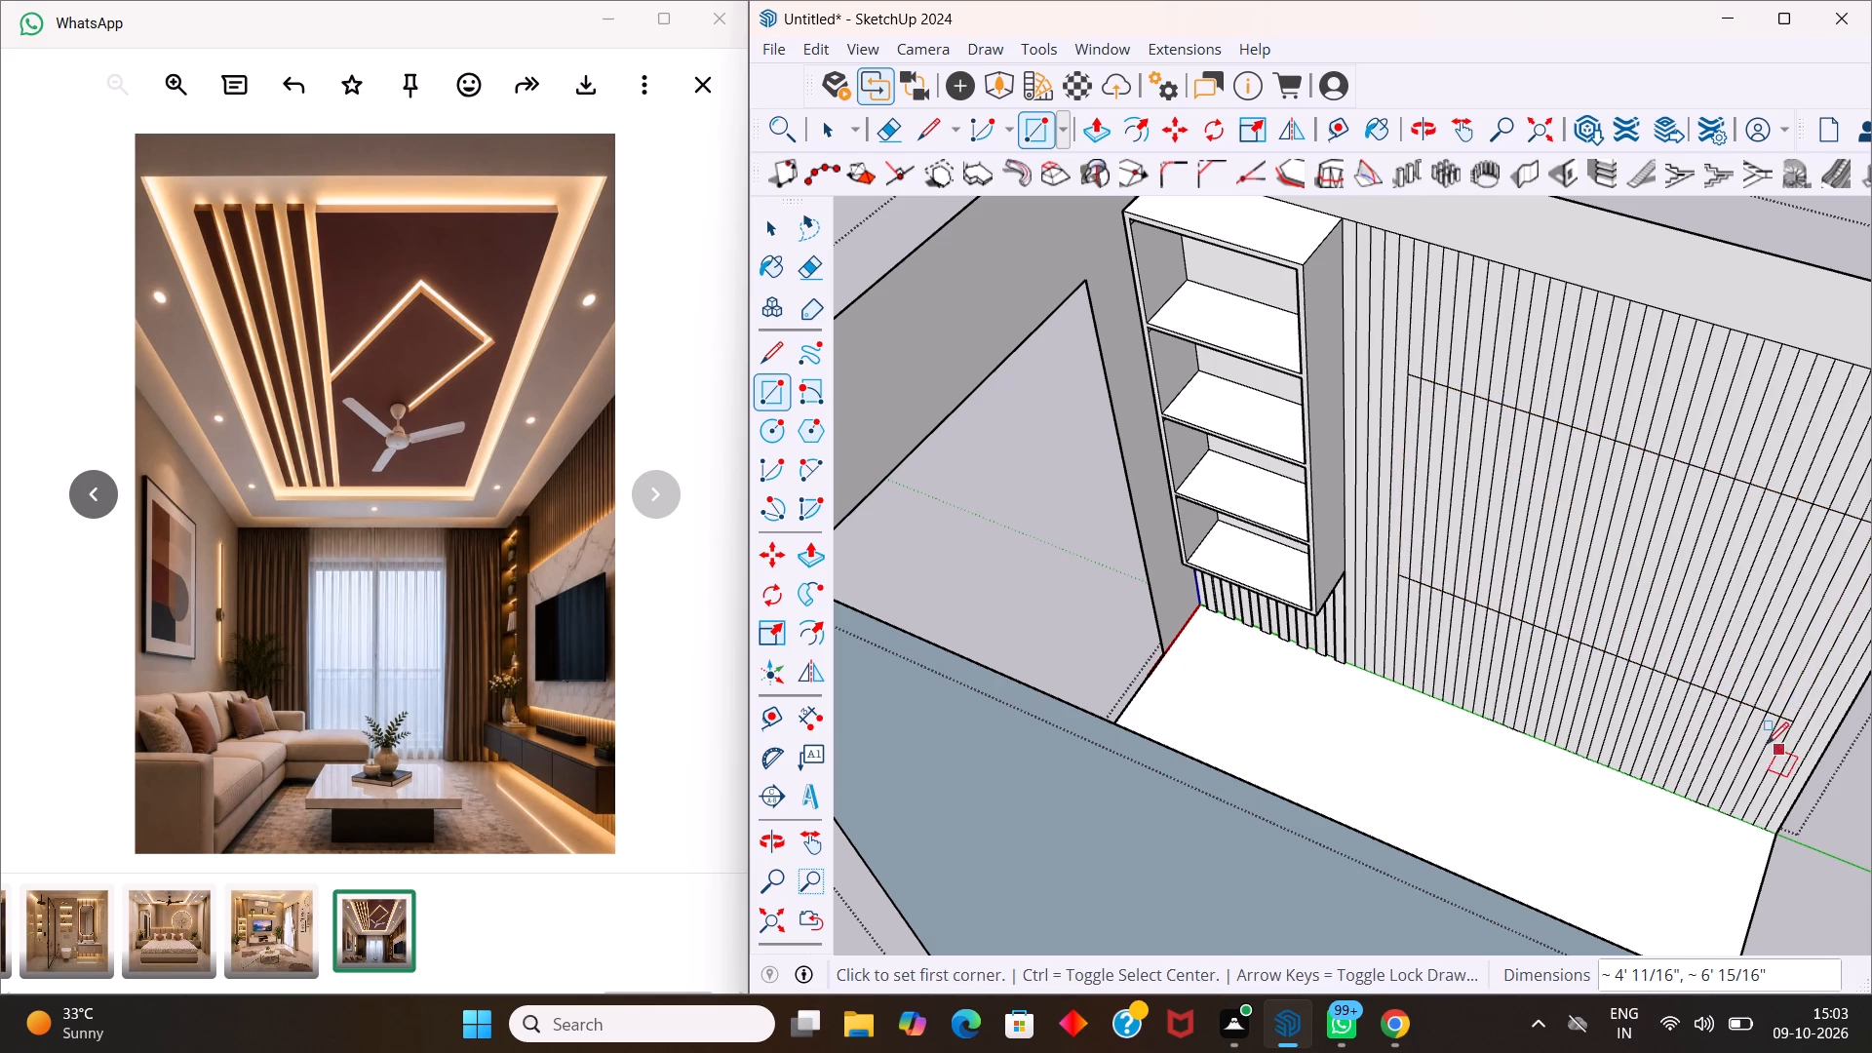
Examine the rectangle's placement on the grooved wall from floor level and from outside the room.
scroll(1768, 745, "up", 4)
middle_click_drag(1742, 736, 1489, 364)
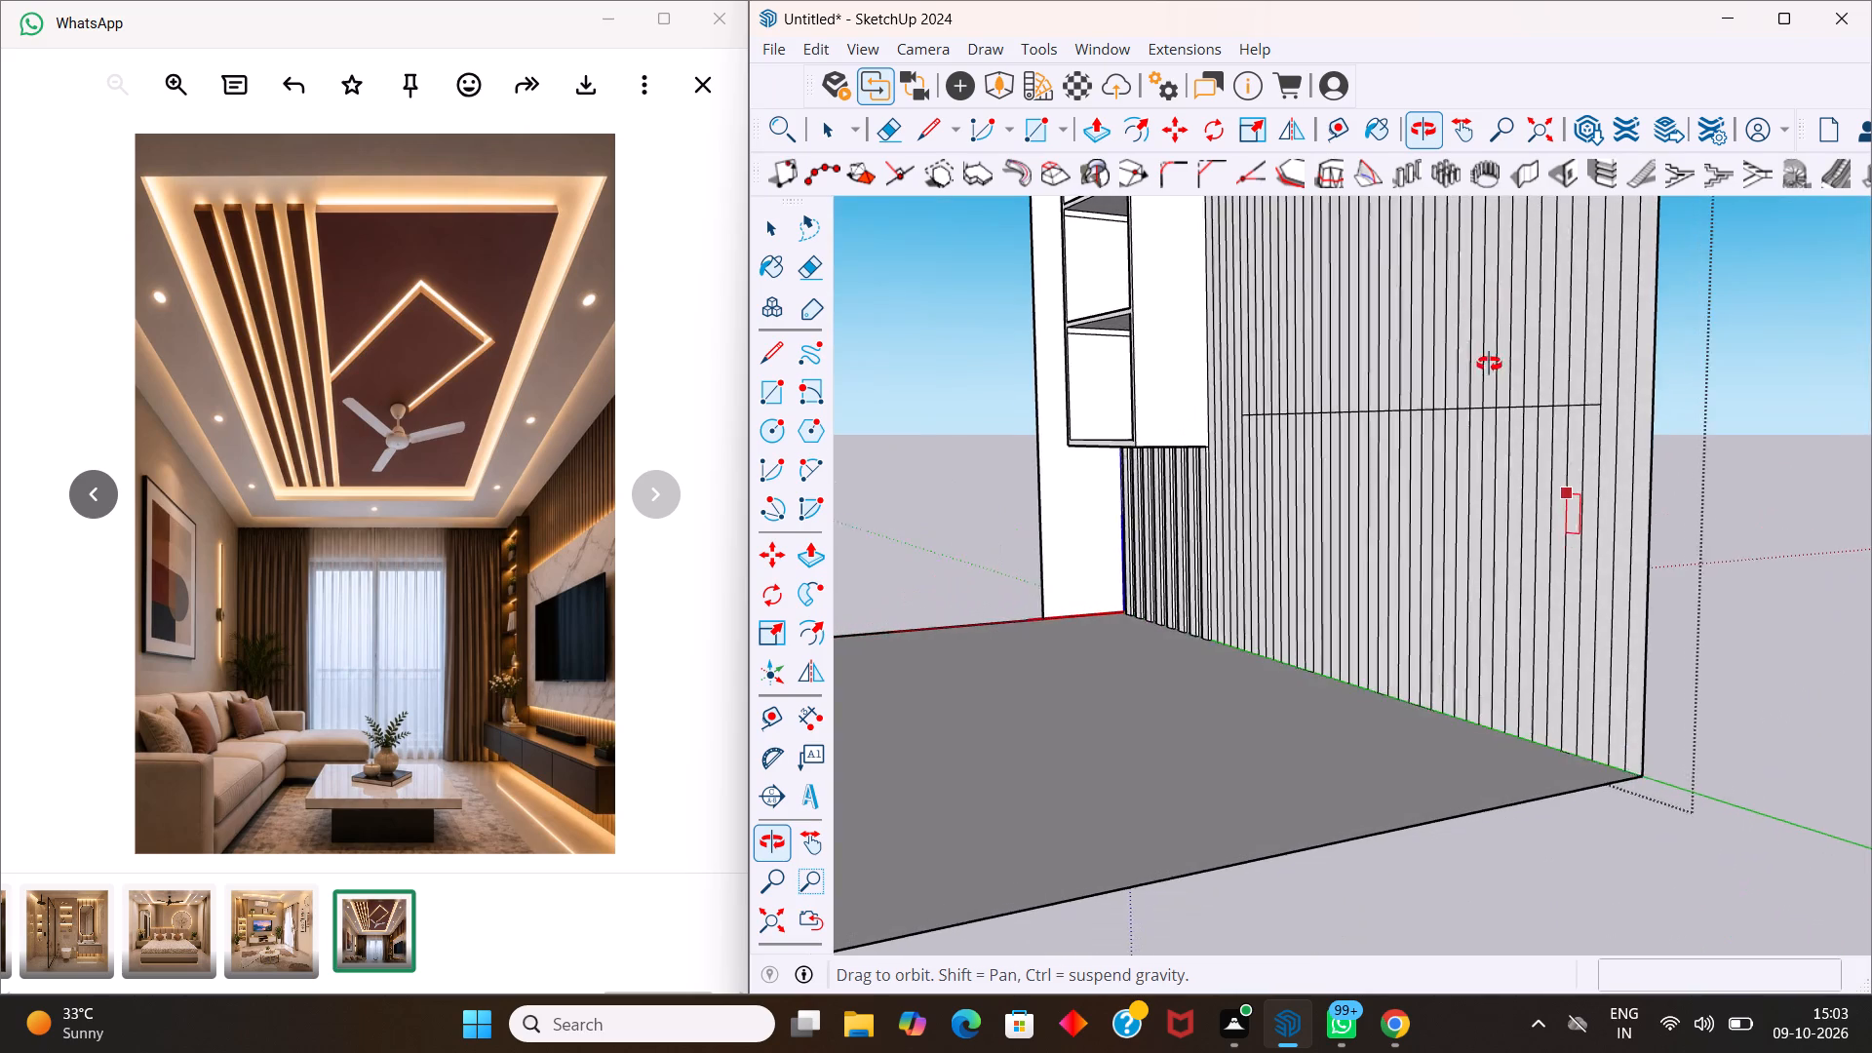
middle_click_drag(1489, 364, 1518, 374)
middle_click(1519, 375)
key("space")
scroll(1423, 437, "down", 5)
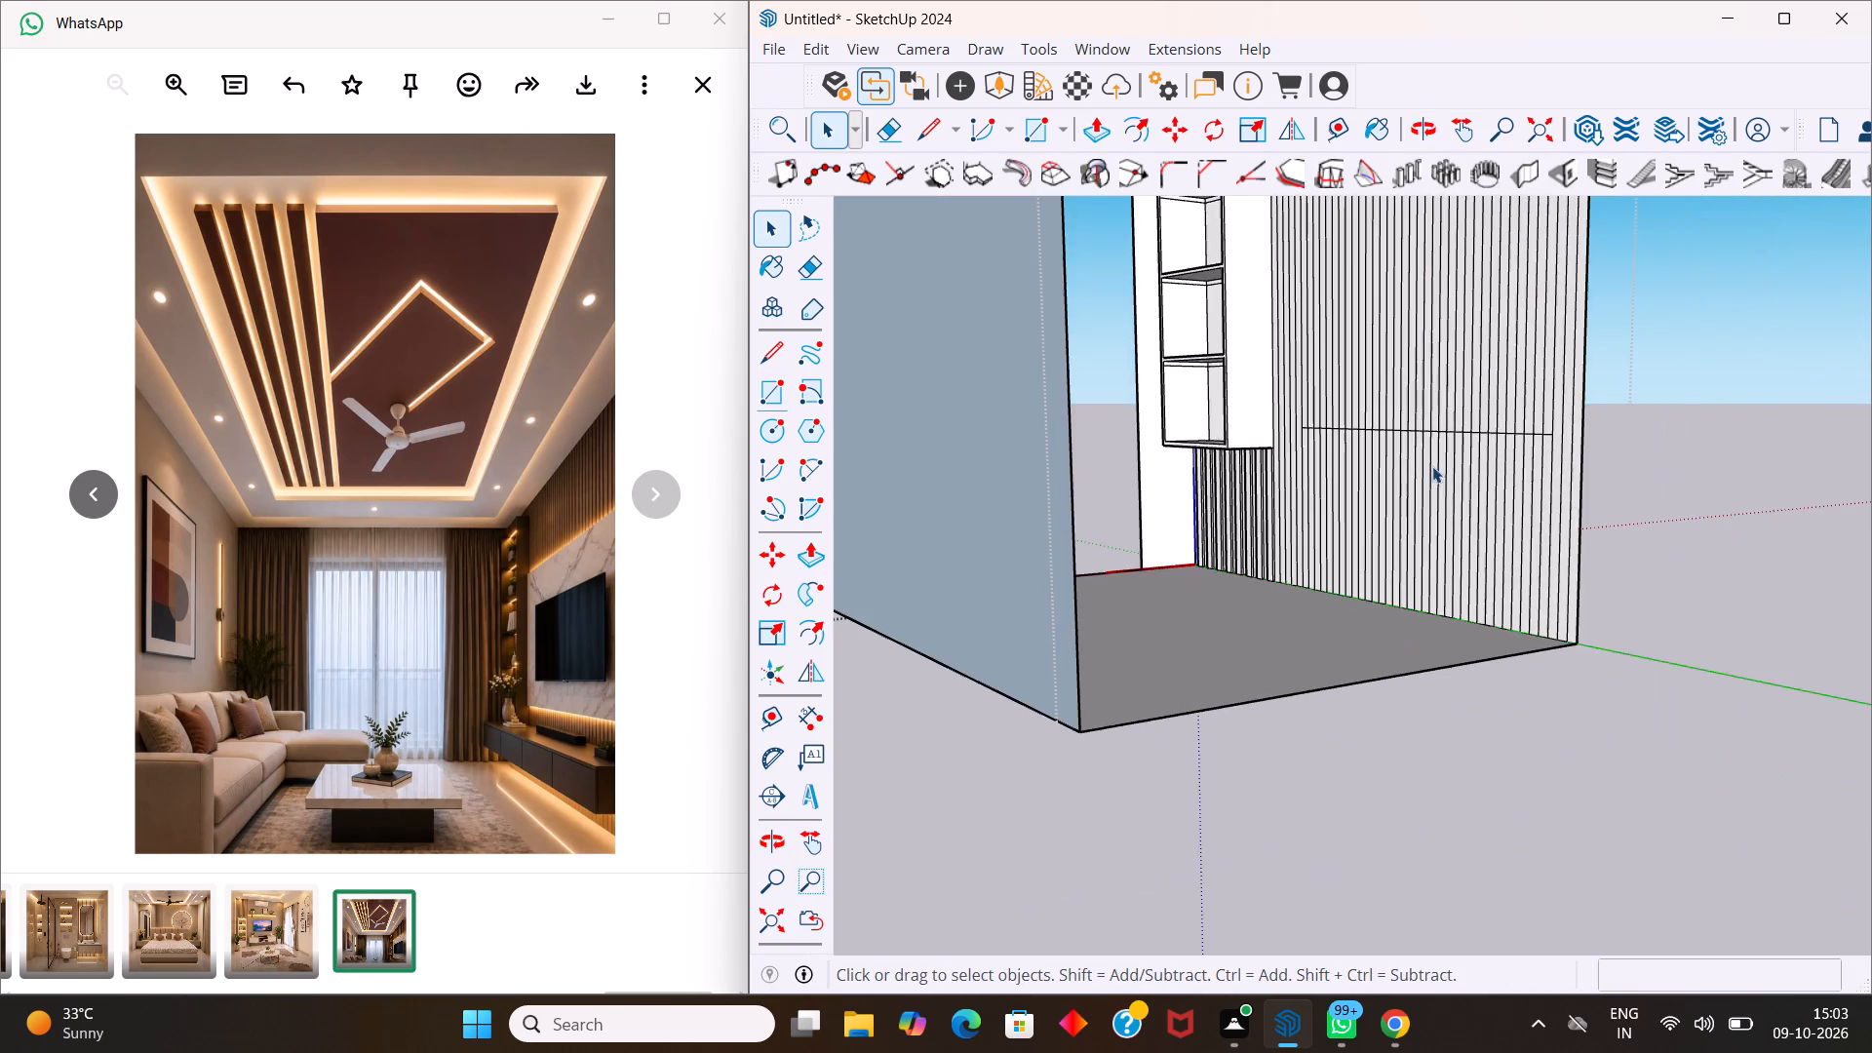
scroll(1414, 444, "down", 4)
middle_click_drag(1409, 448, 1425, 551)
scroll(1411, 468, "down", 10)
scroll(1397, 349, "up", 1)
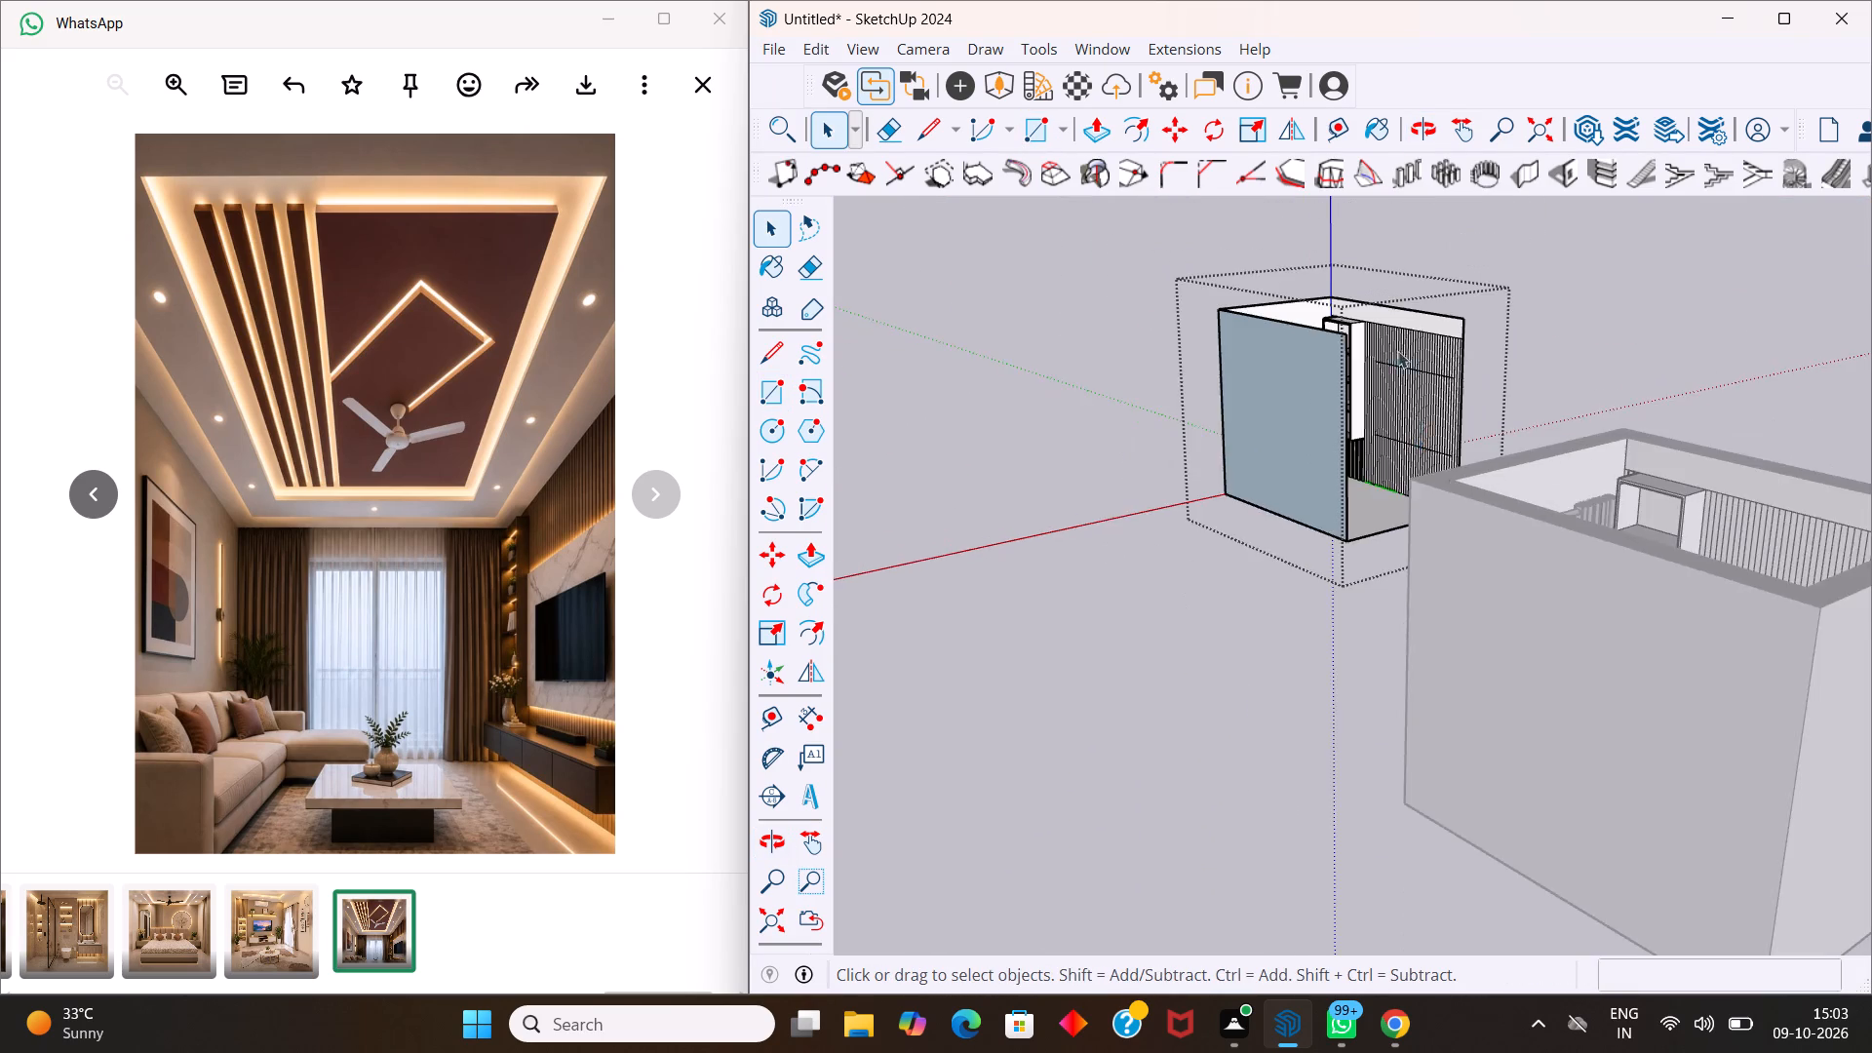
Erase the groove lines inside the rectangle on the grooved wall so it becomes one plain face.
scroll(1398, 351, "up", 20)
scroll(1398, 351, "up", 6)
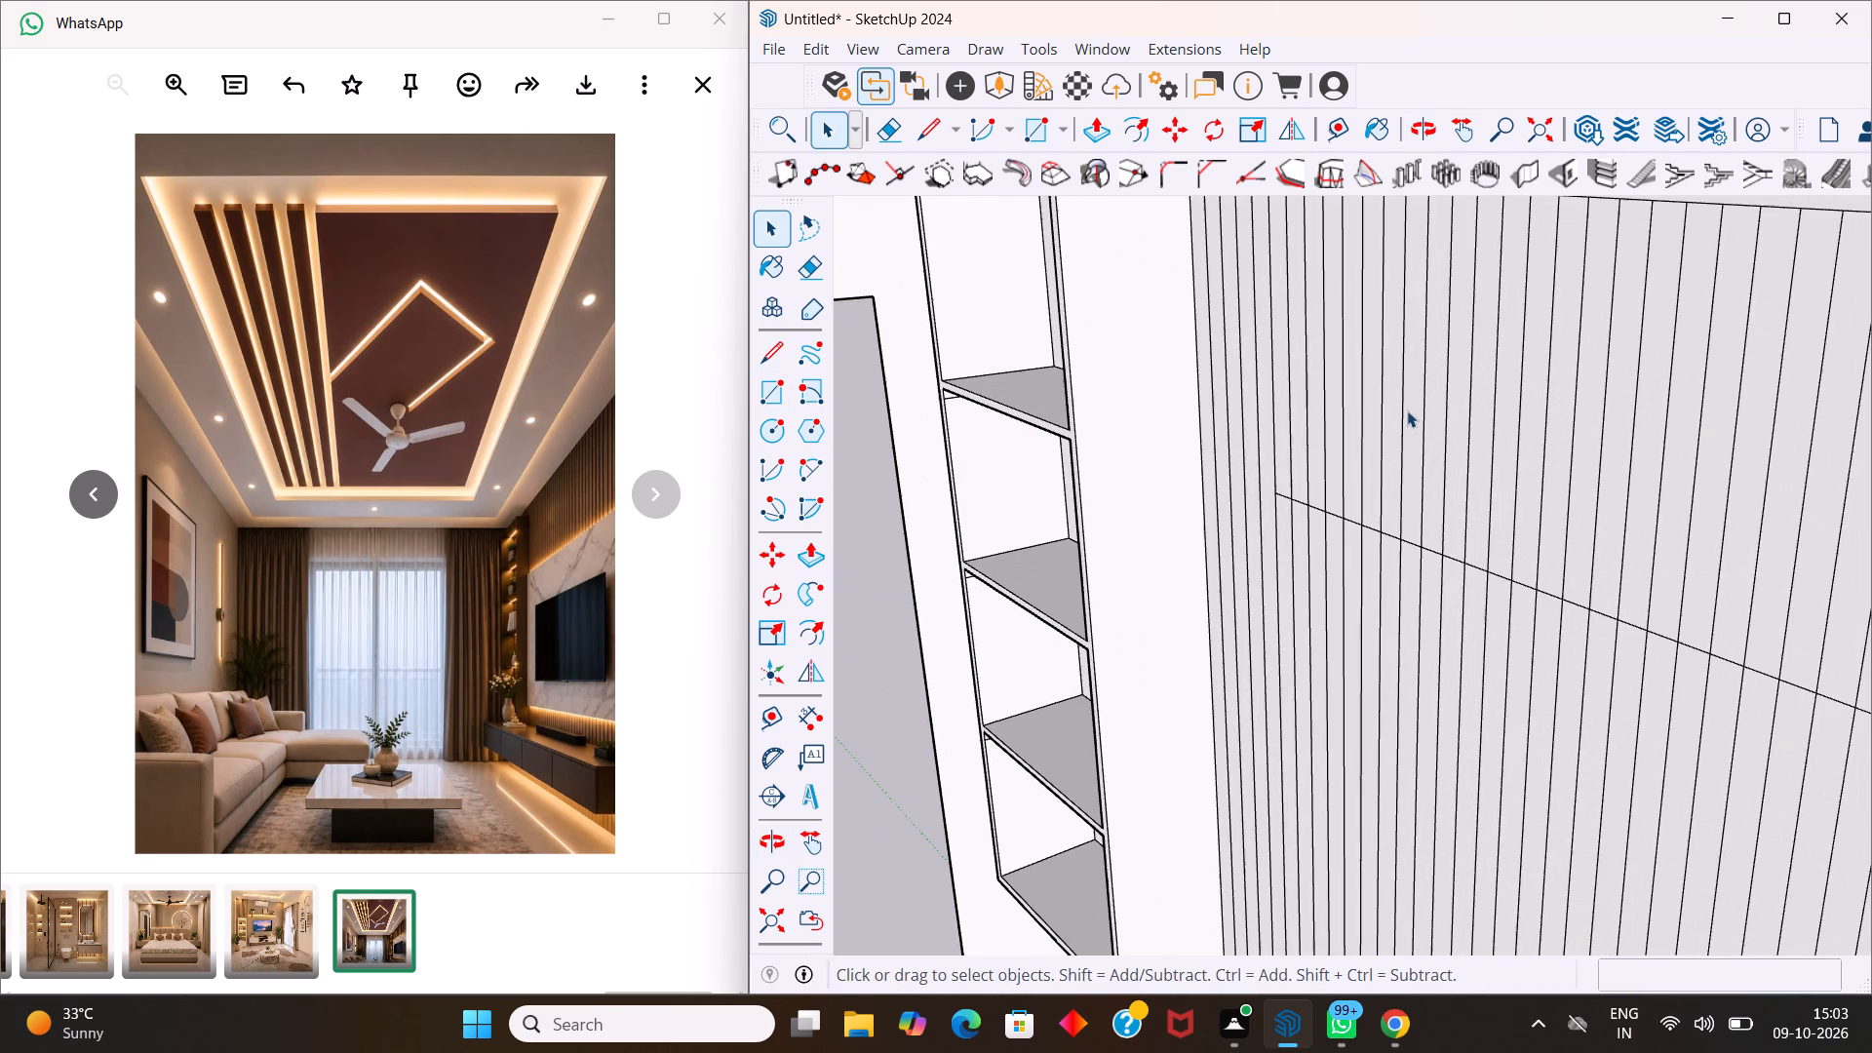
key("e")
left_click_drag(1296, 550, 1481, 680)
scroll(1462, 664, "down", 11)
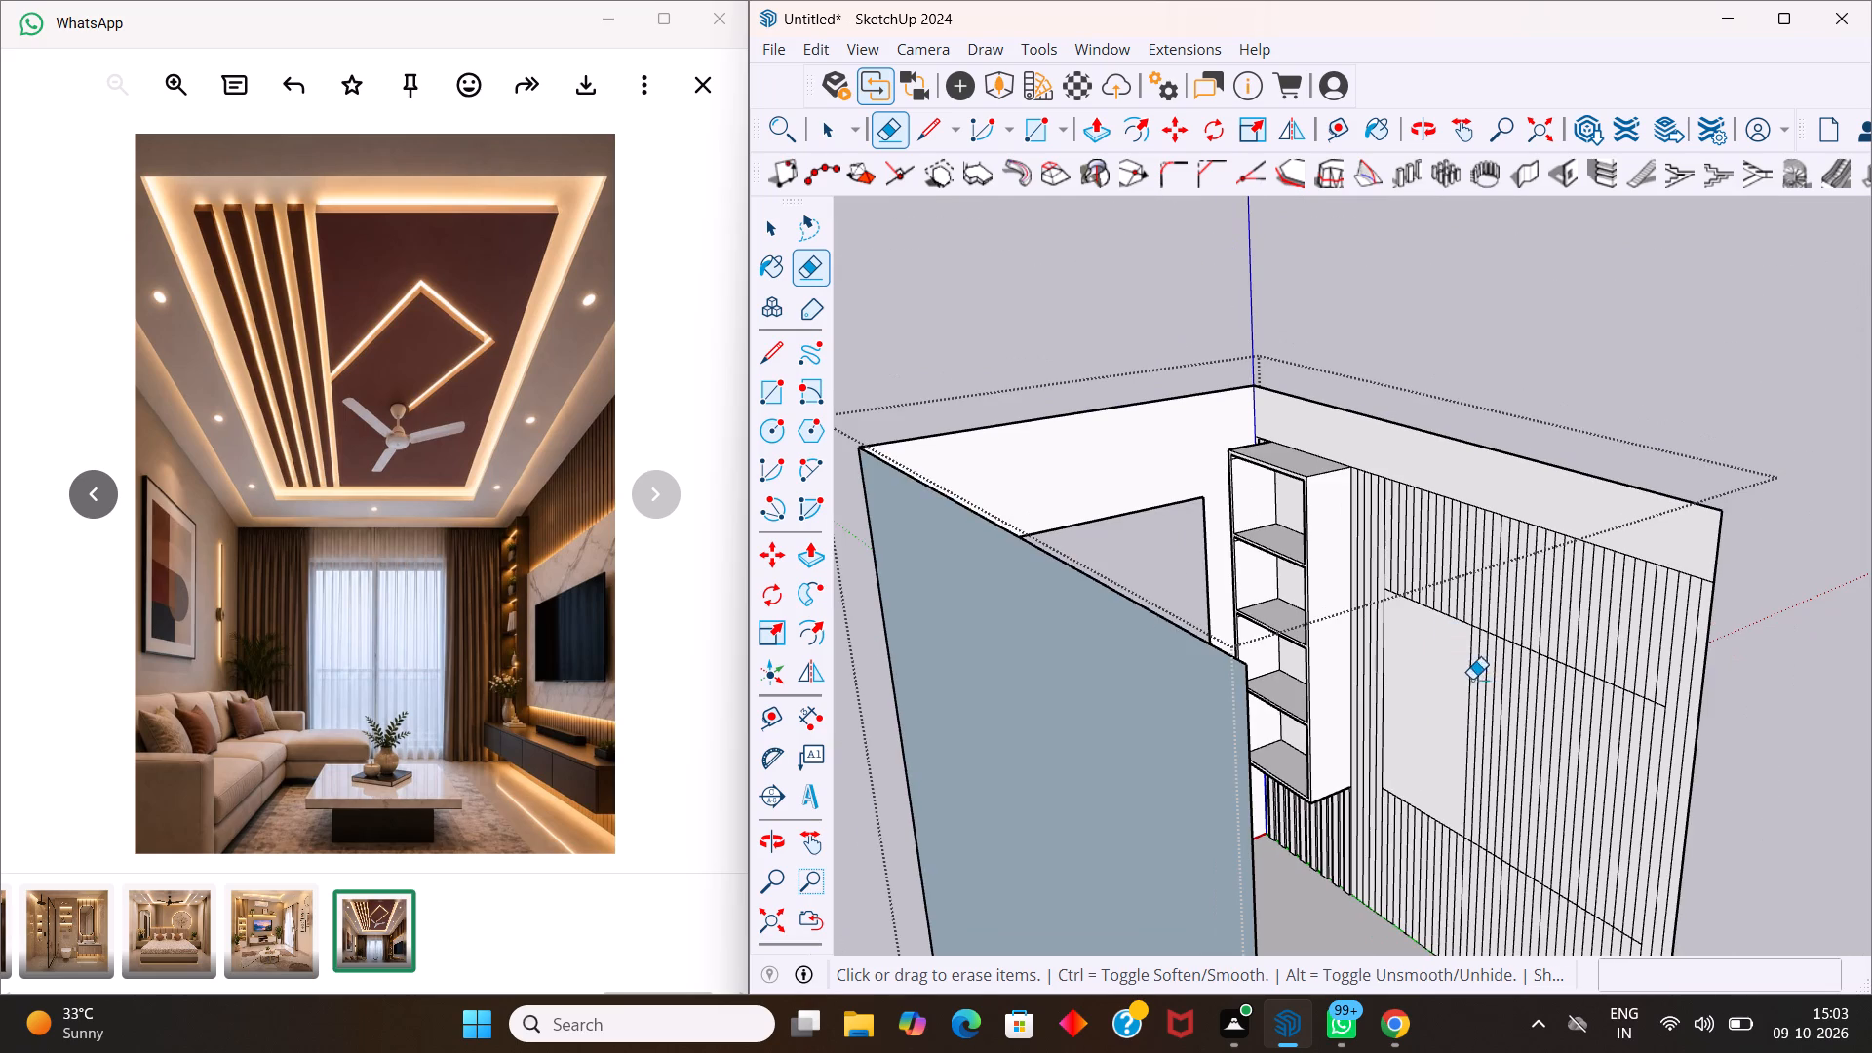
left_click_drag(1469, 676, 1654, 730)
key("space")
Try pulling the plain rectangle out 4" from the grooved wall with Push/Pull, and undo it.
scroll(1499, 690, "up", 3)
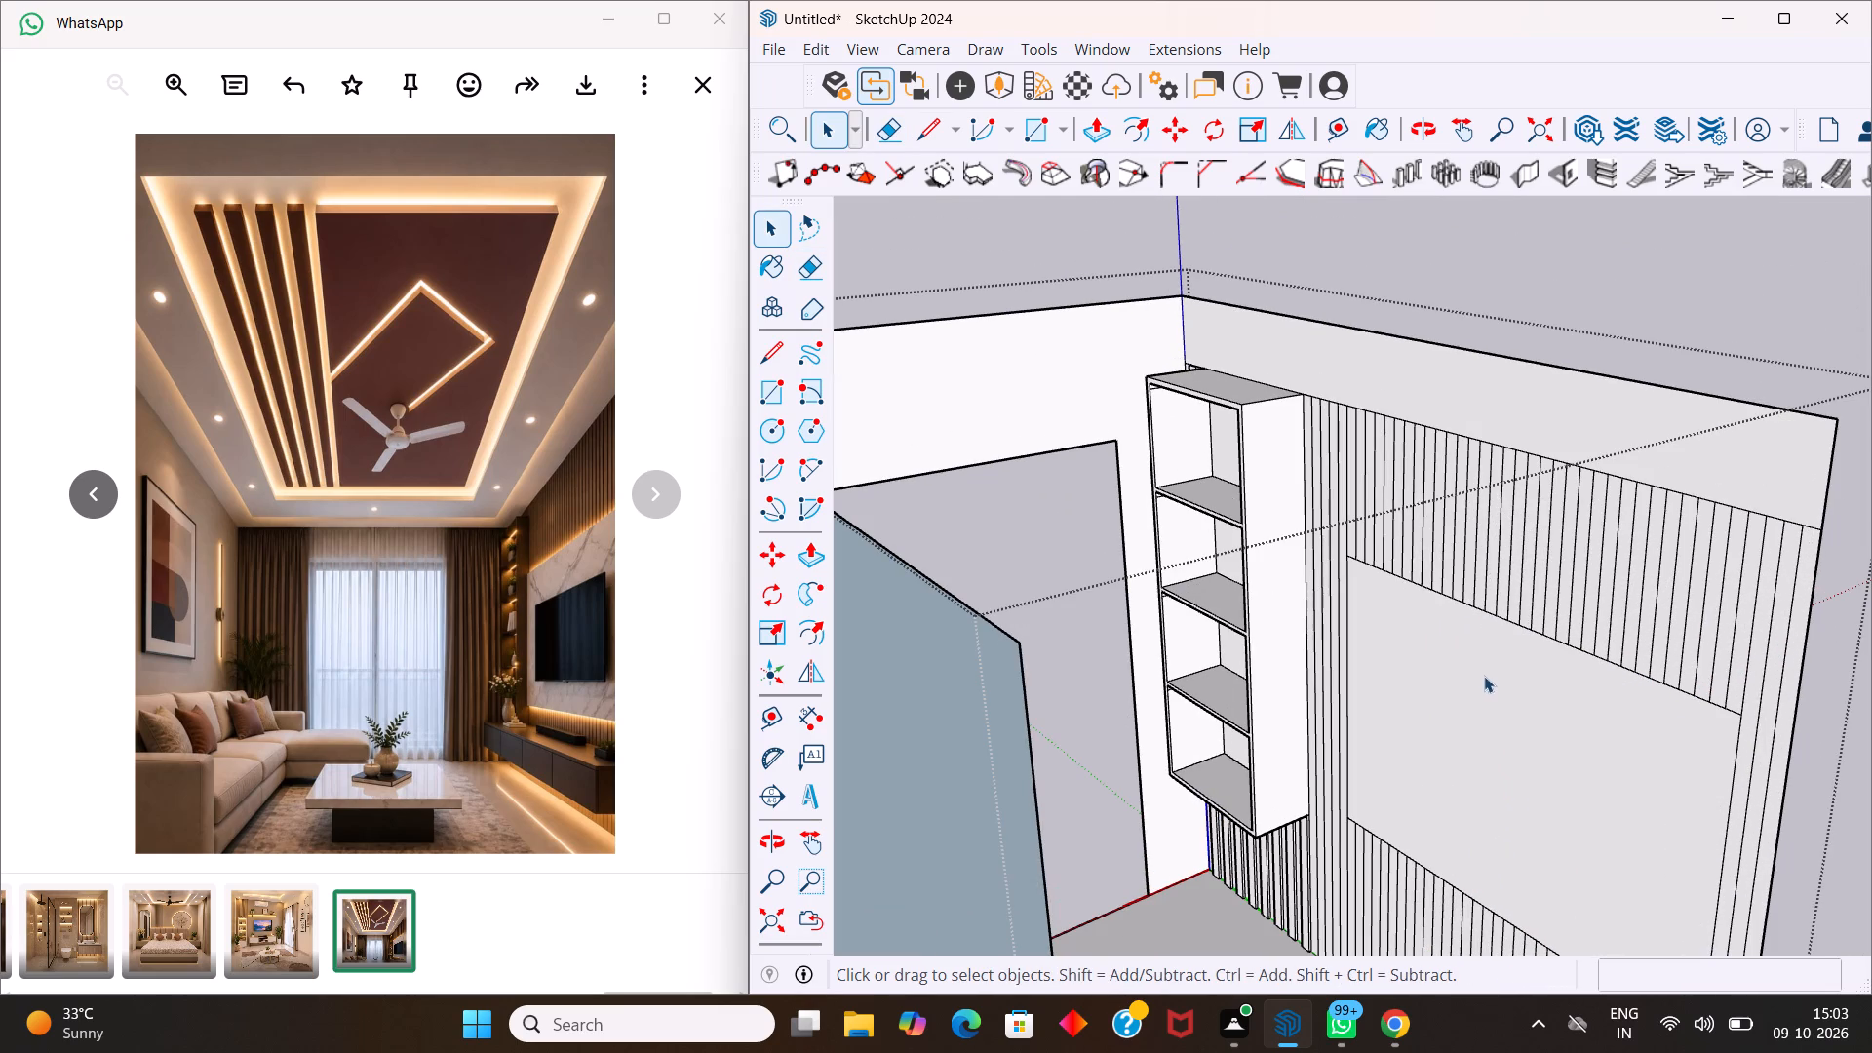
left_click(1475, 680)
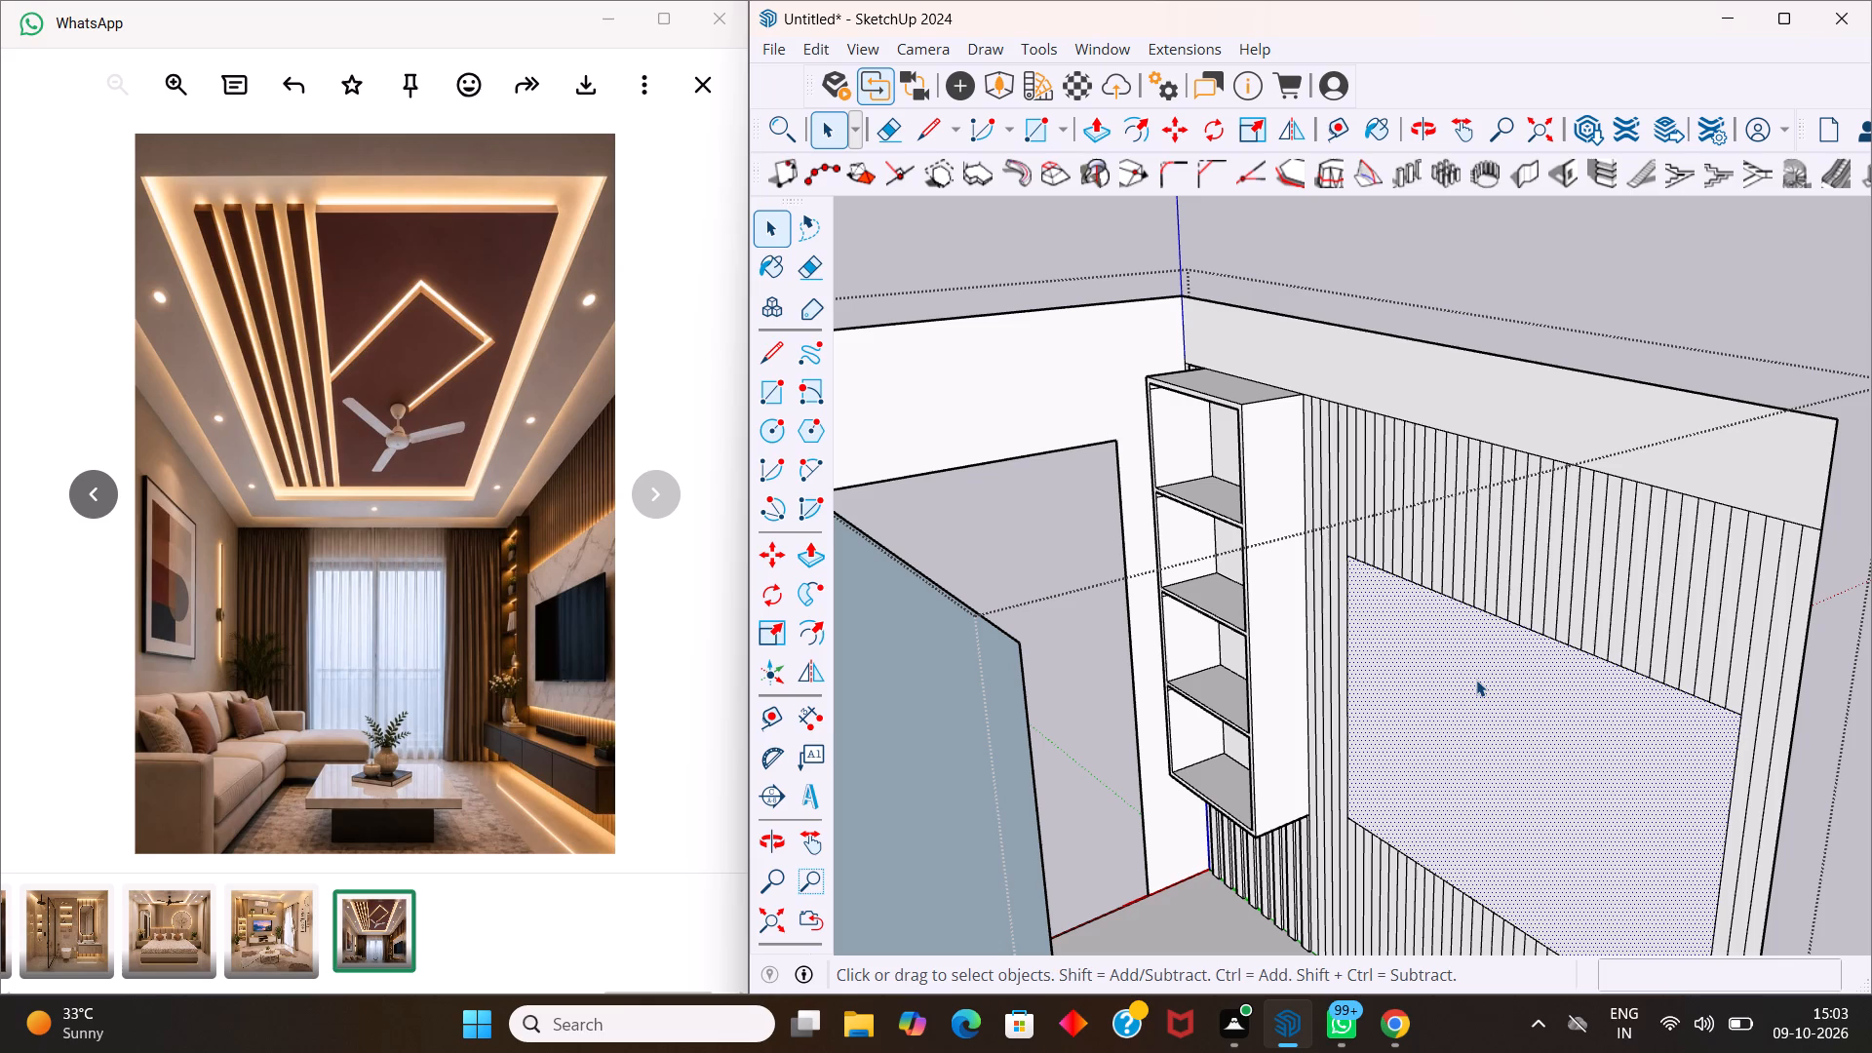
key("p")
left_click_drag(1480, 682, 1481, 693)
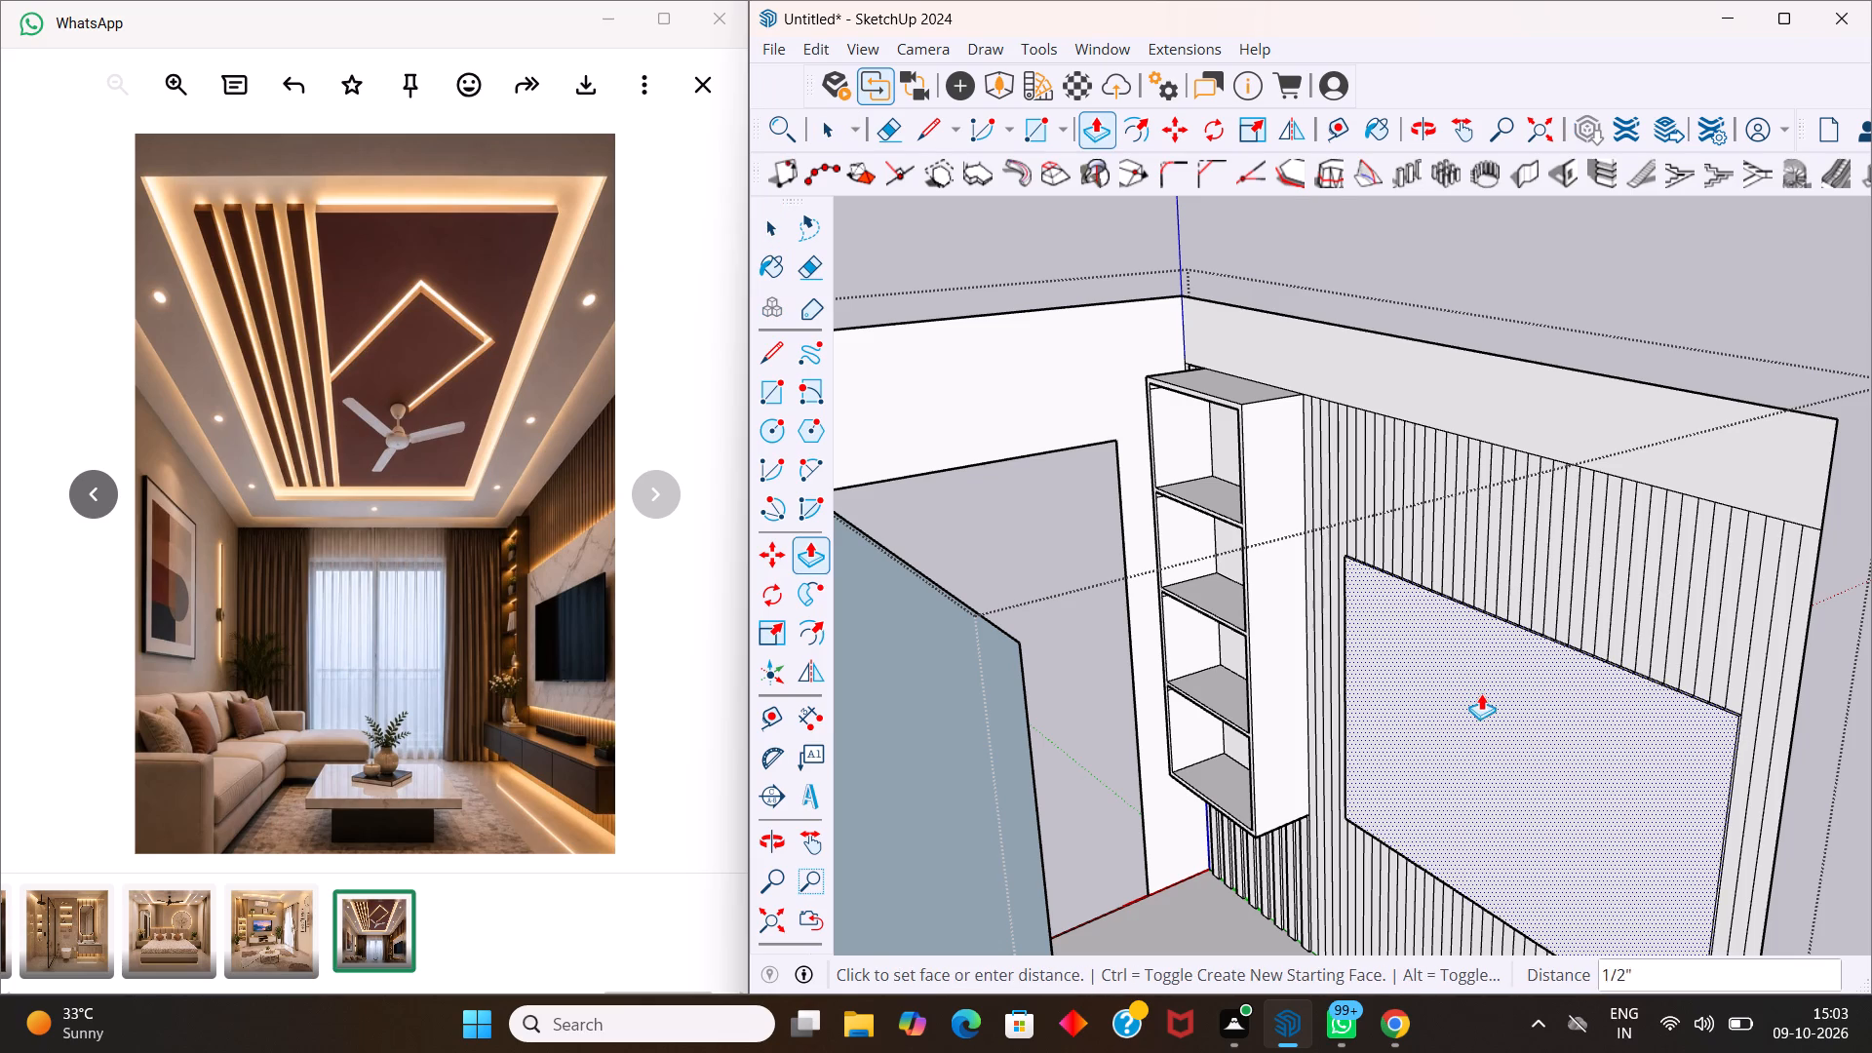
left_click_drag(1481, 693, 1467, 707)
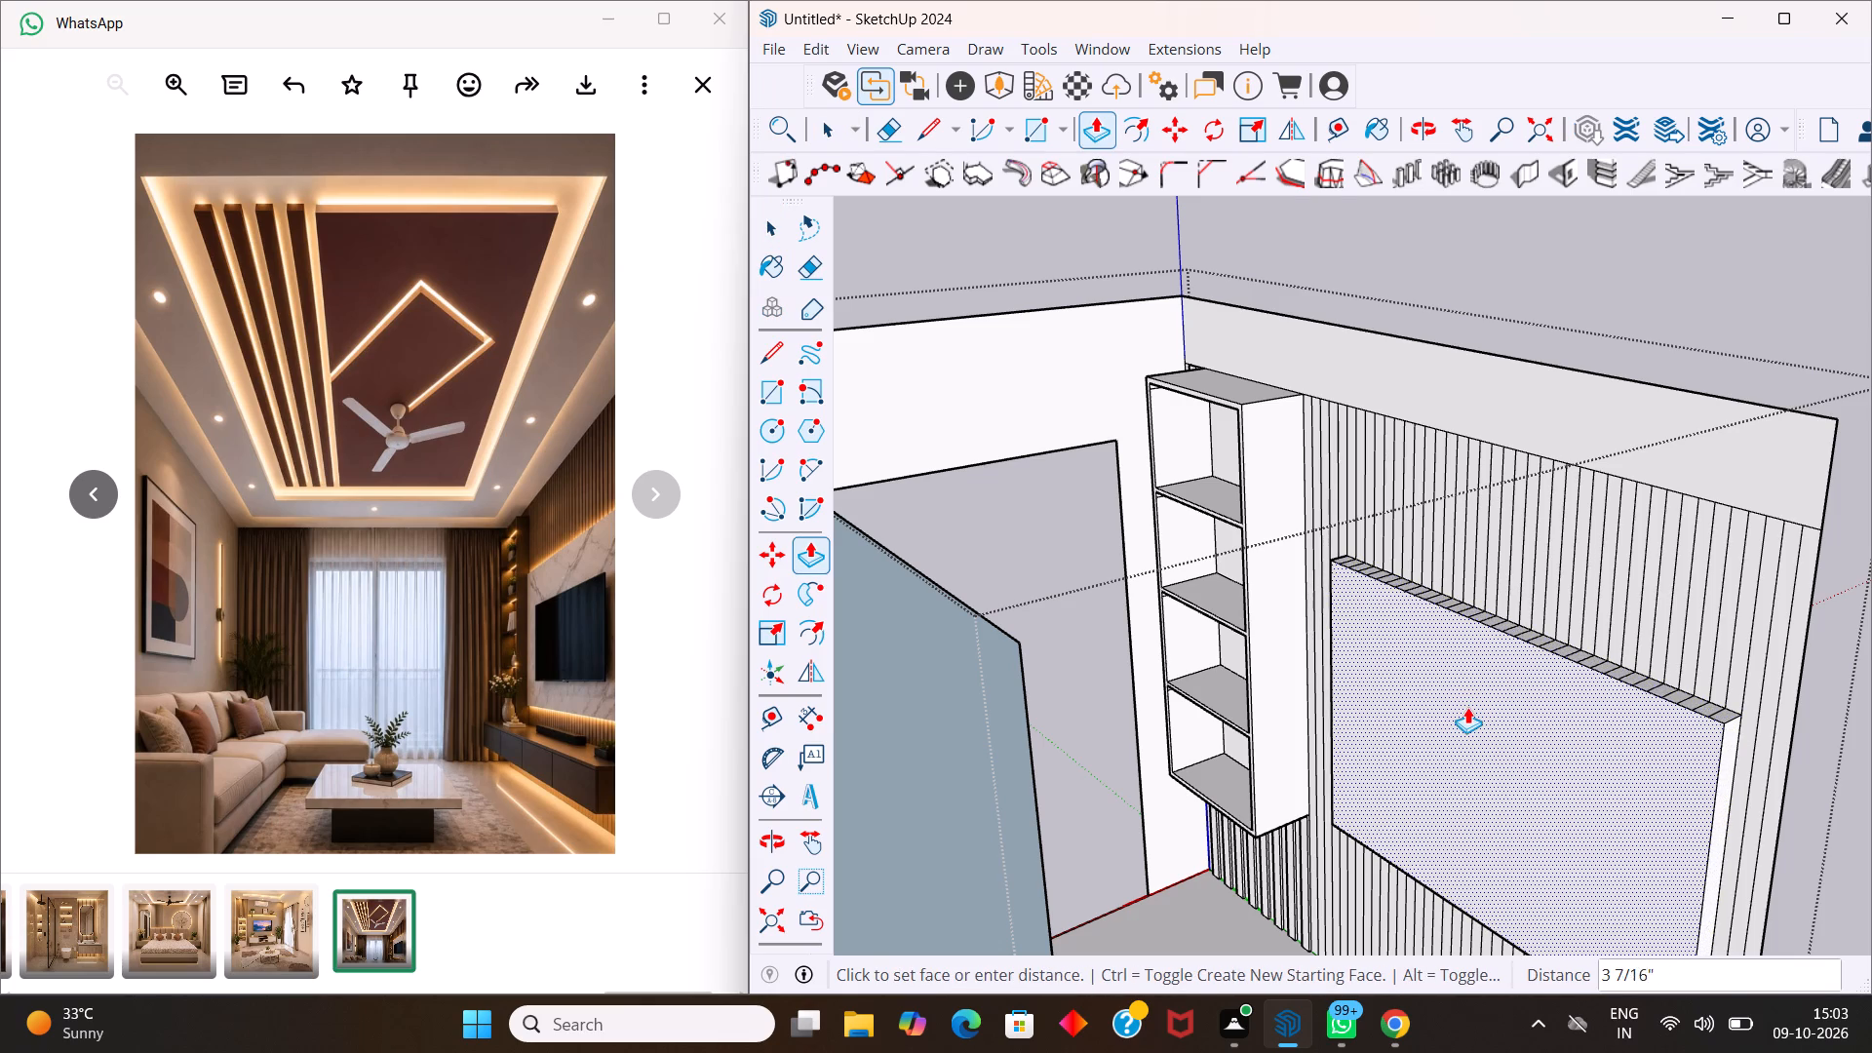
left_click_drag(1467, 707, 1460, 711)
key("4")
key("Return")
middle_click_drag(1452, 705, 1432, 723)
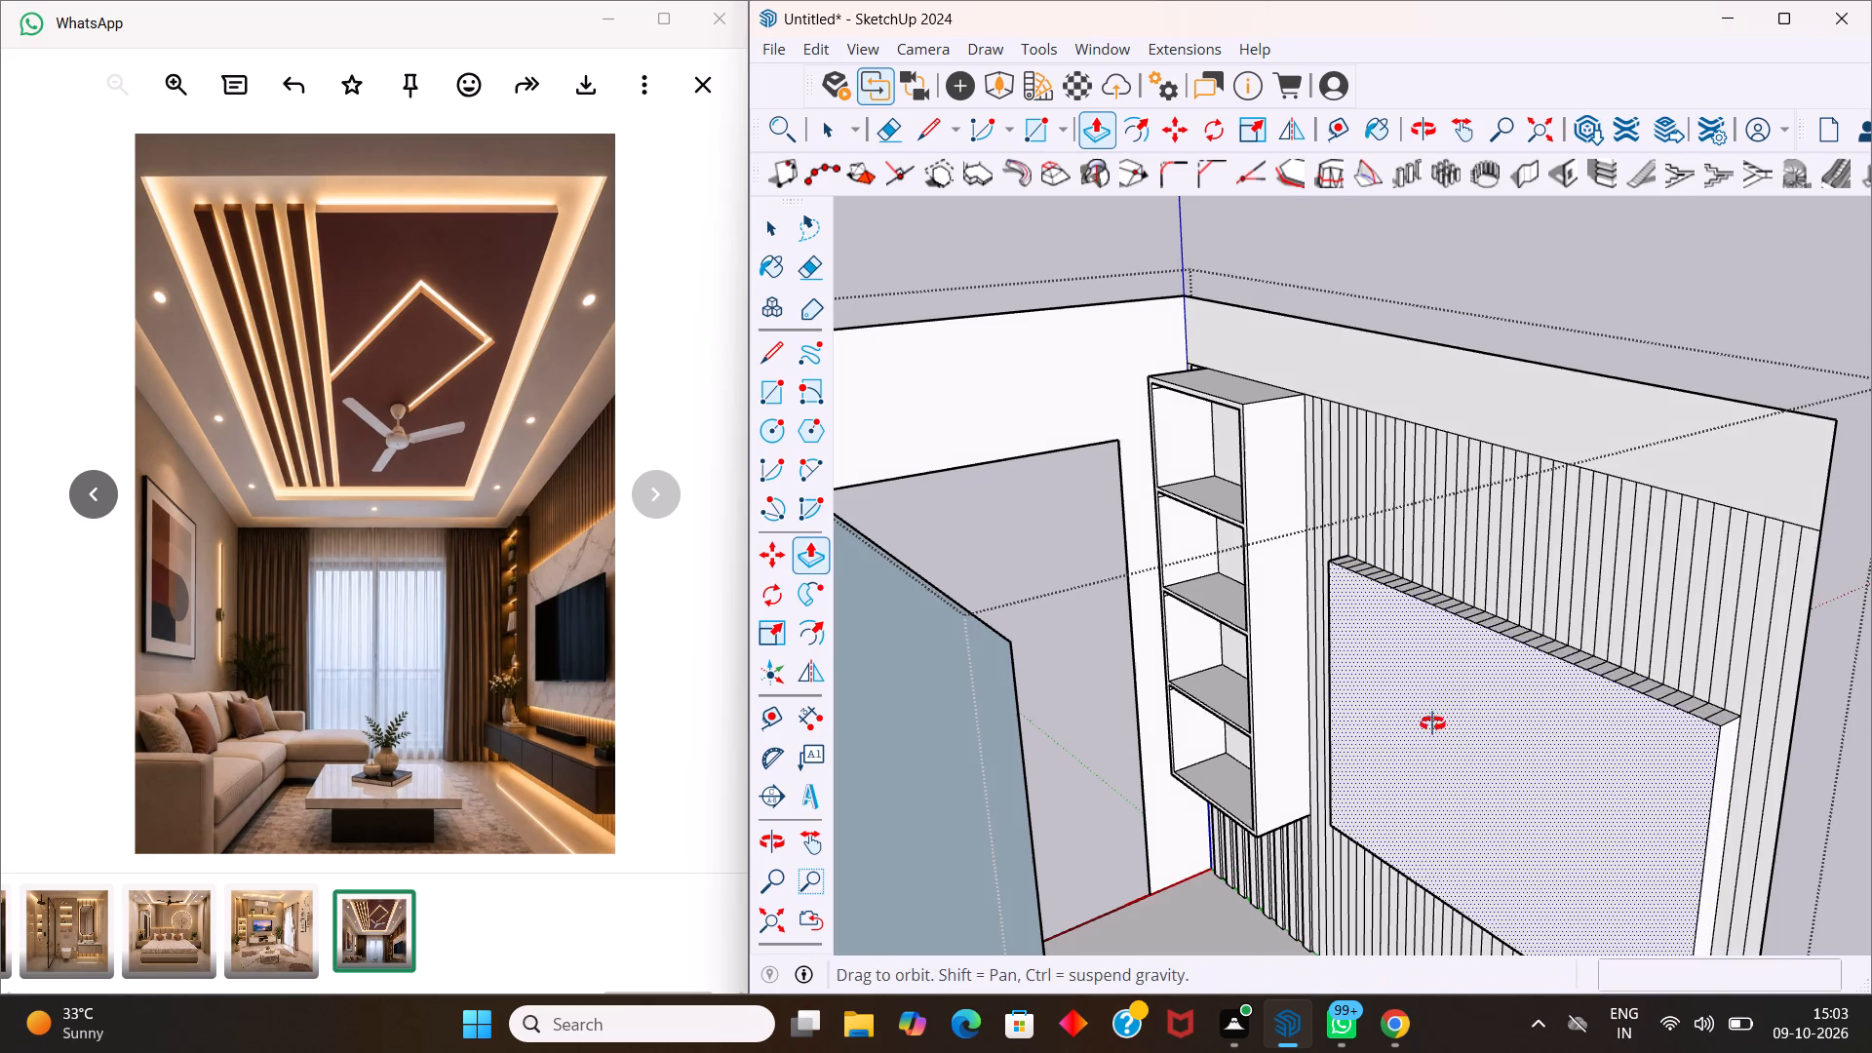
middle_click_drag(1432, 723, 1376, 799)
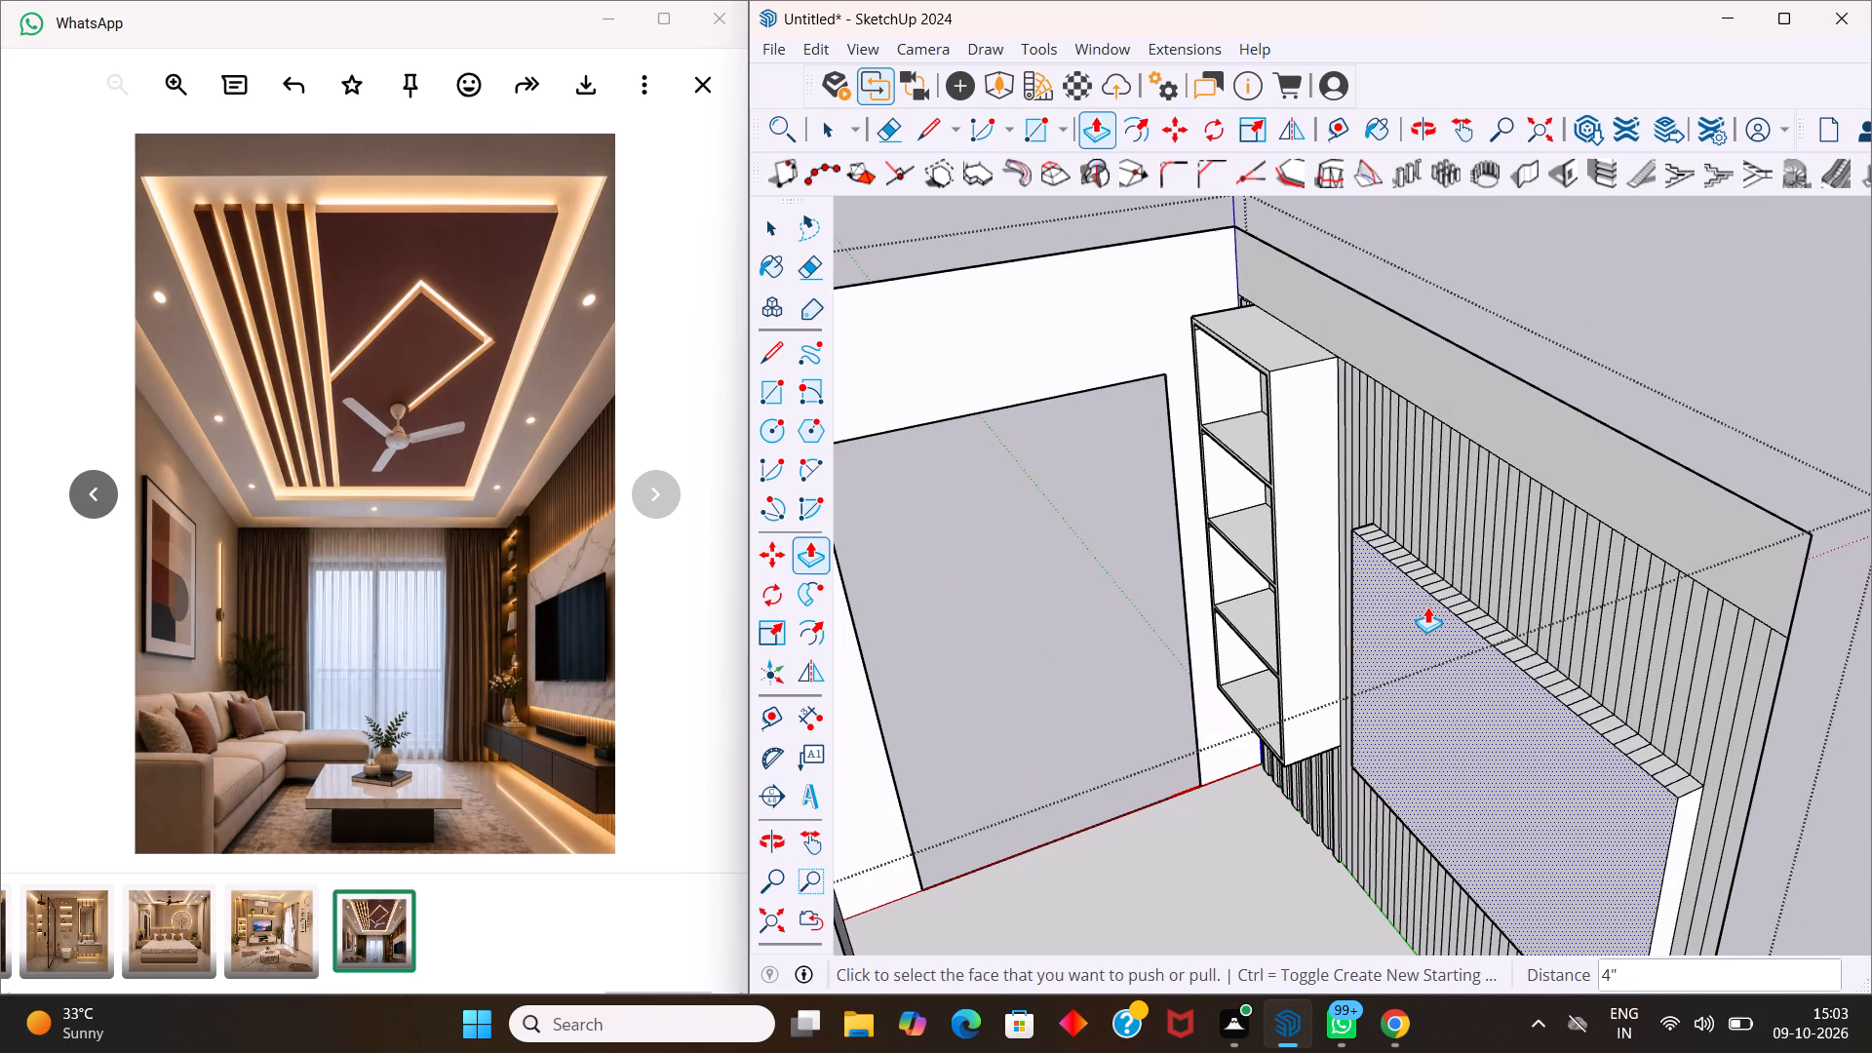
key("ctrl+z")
Pull the plain rectangle out 2" from the grooved wall to form the TV panel.
left_click_drag(1442, 632, 1439, 643)
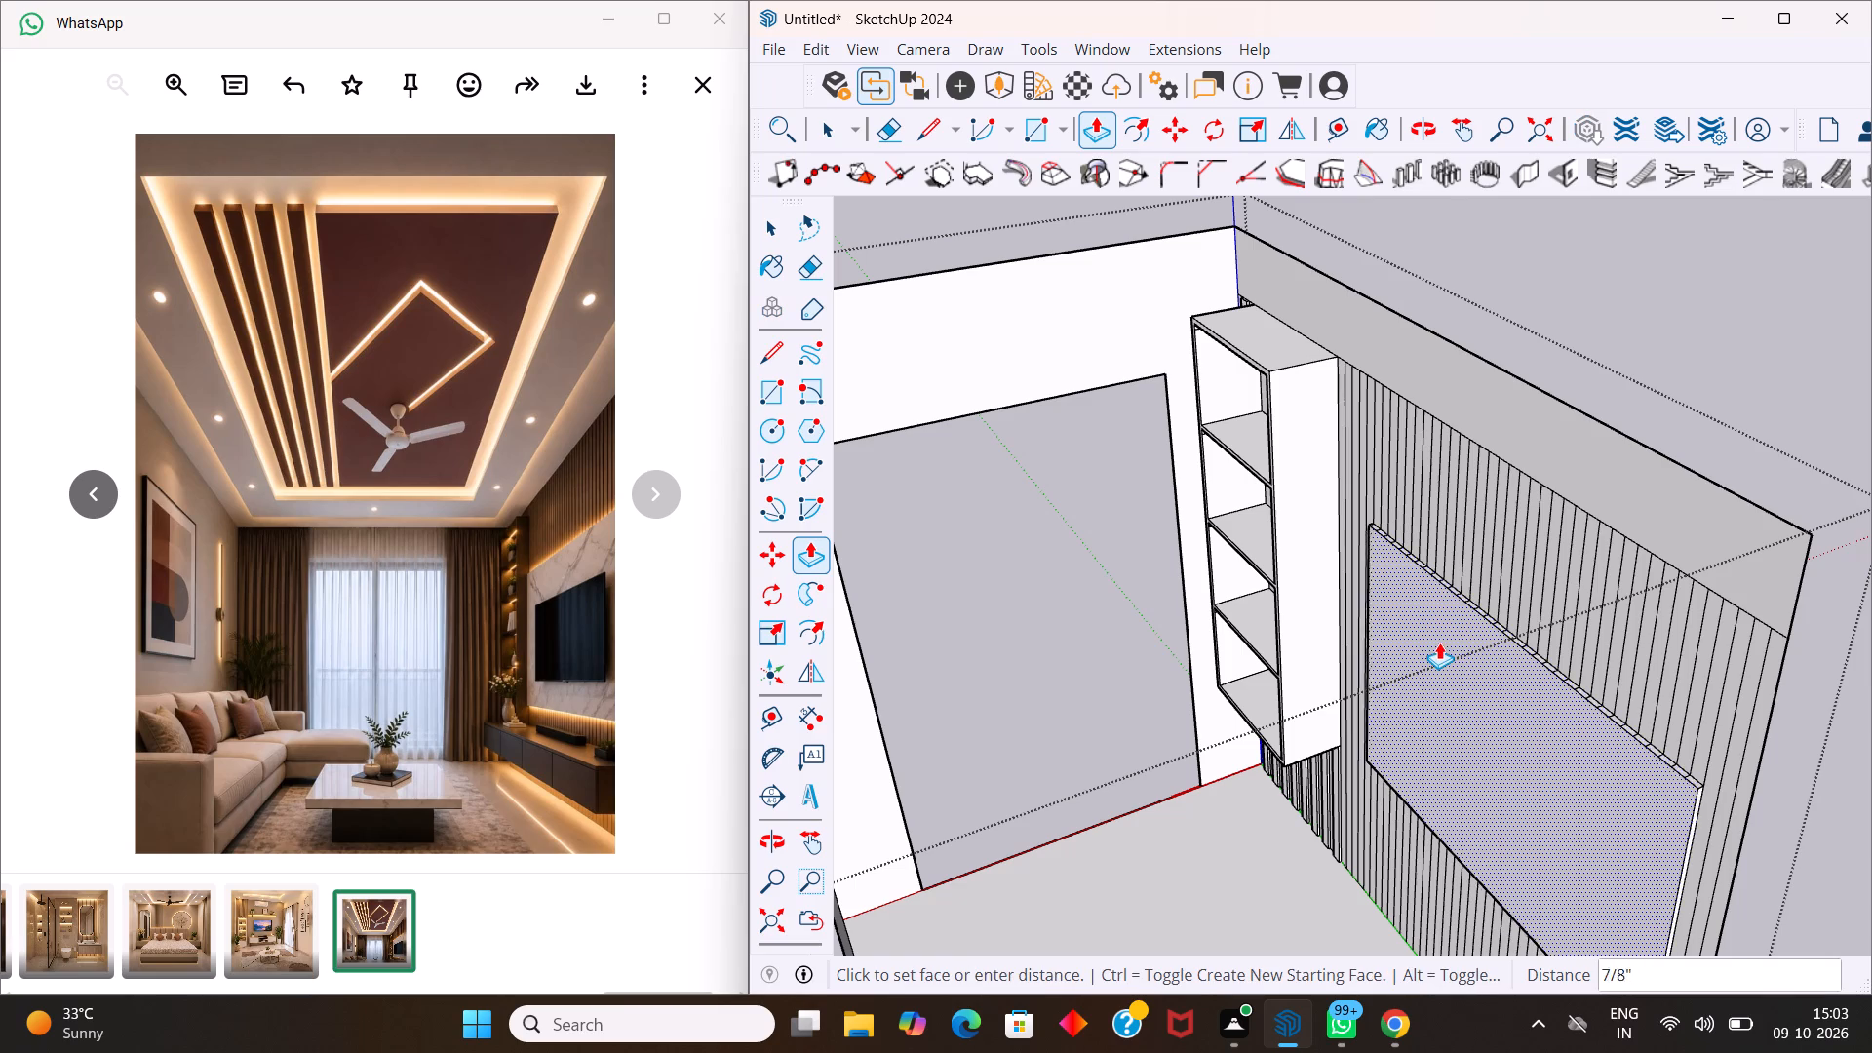
left_click_drag(1439, 643, 1436, 644)
key("2")
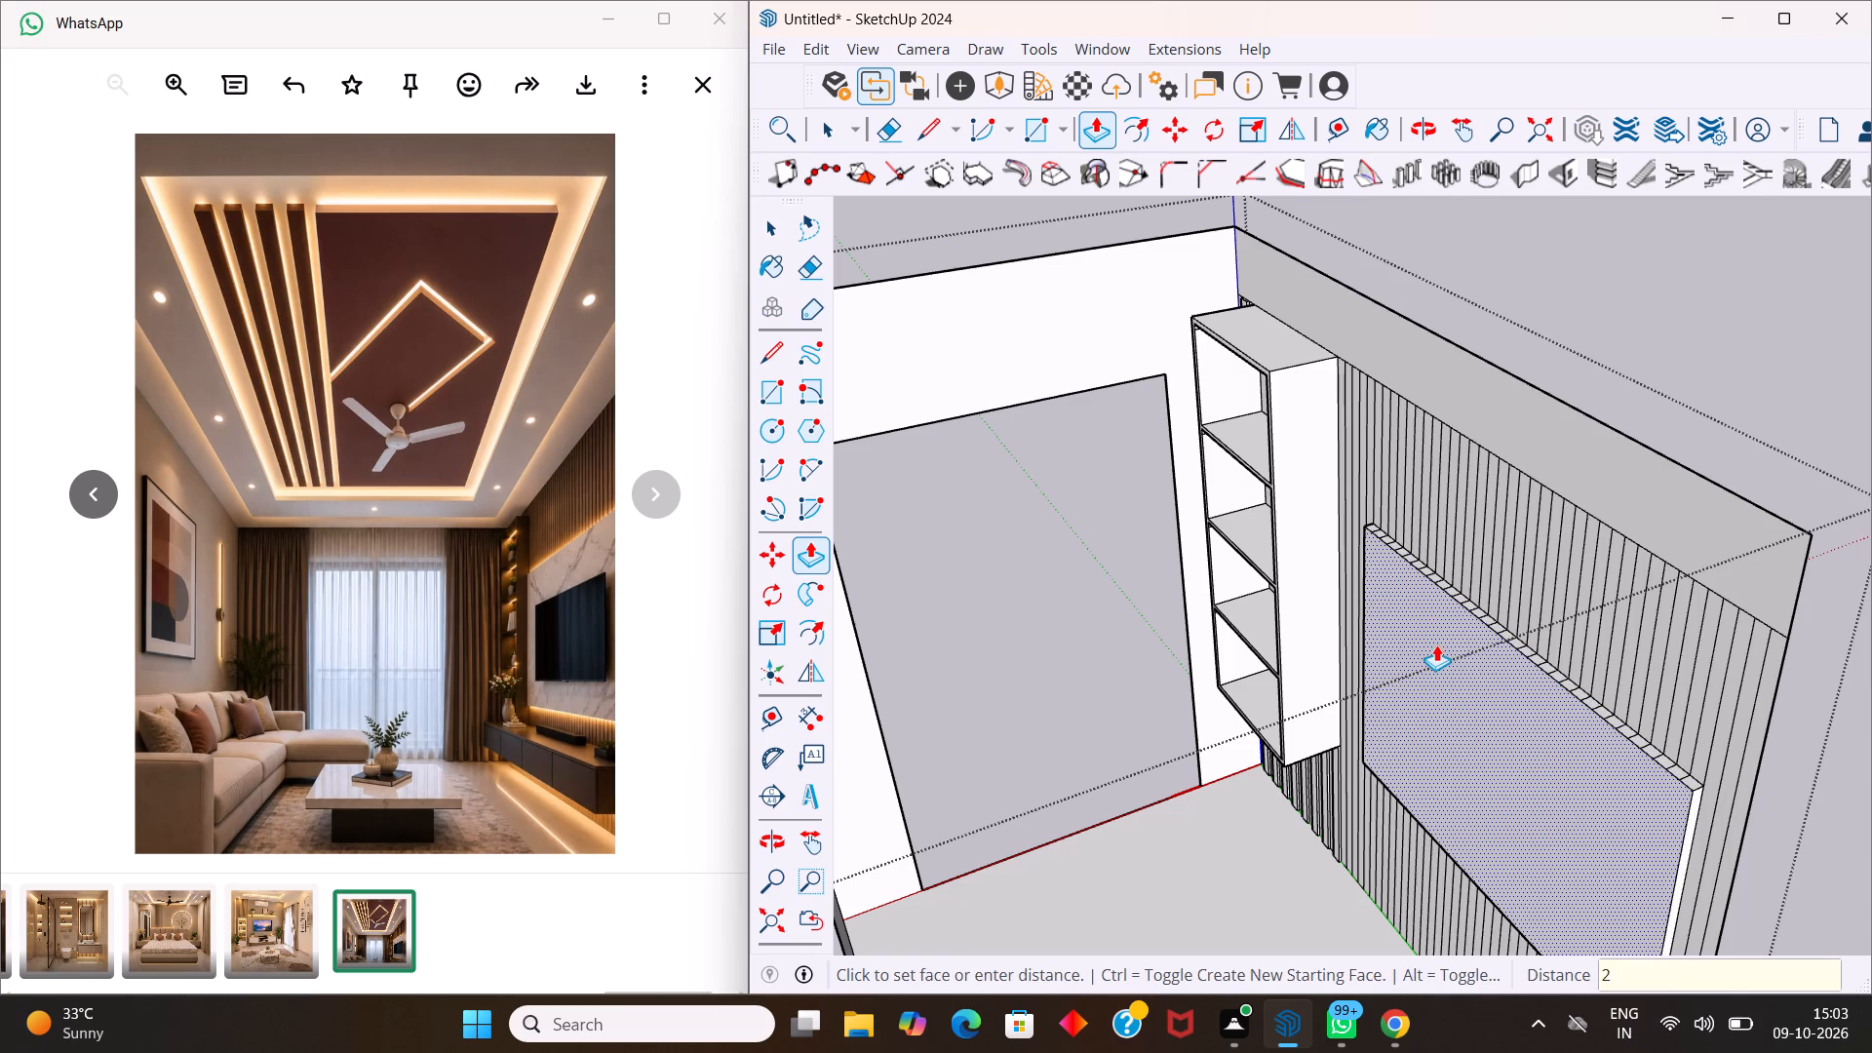
left_click_drag(1436, 644, 1435, 647)
key("Return")
key("space")
Erase the division lines across the TV panel's top edge, from the shelf unit's end towards the middle.
scroll(1434, 643, "up", 4)
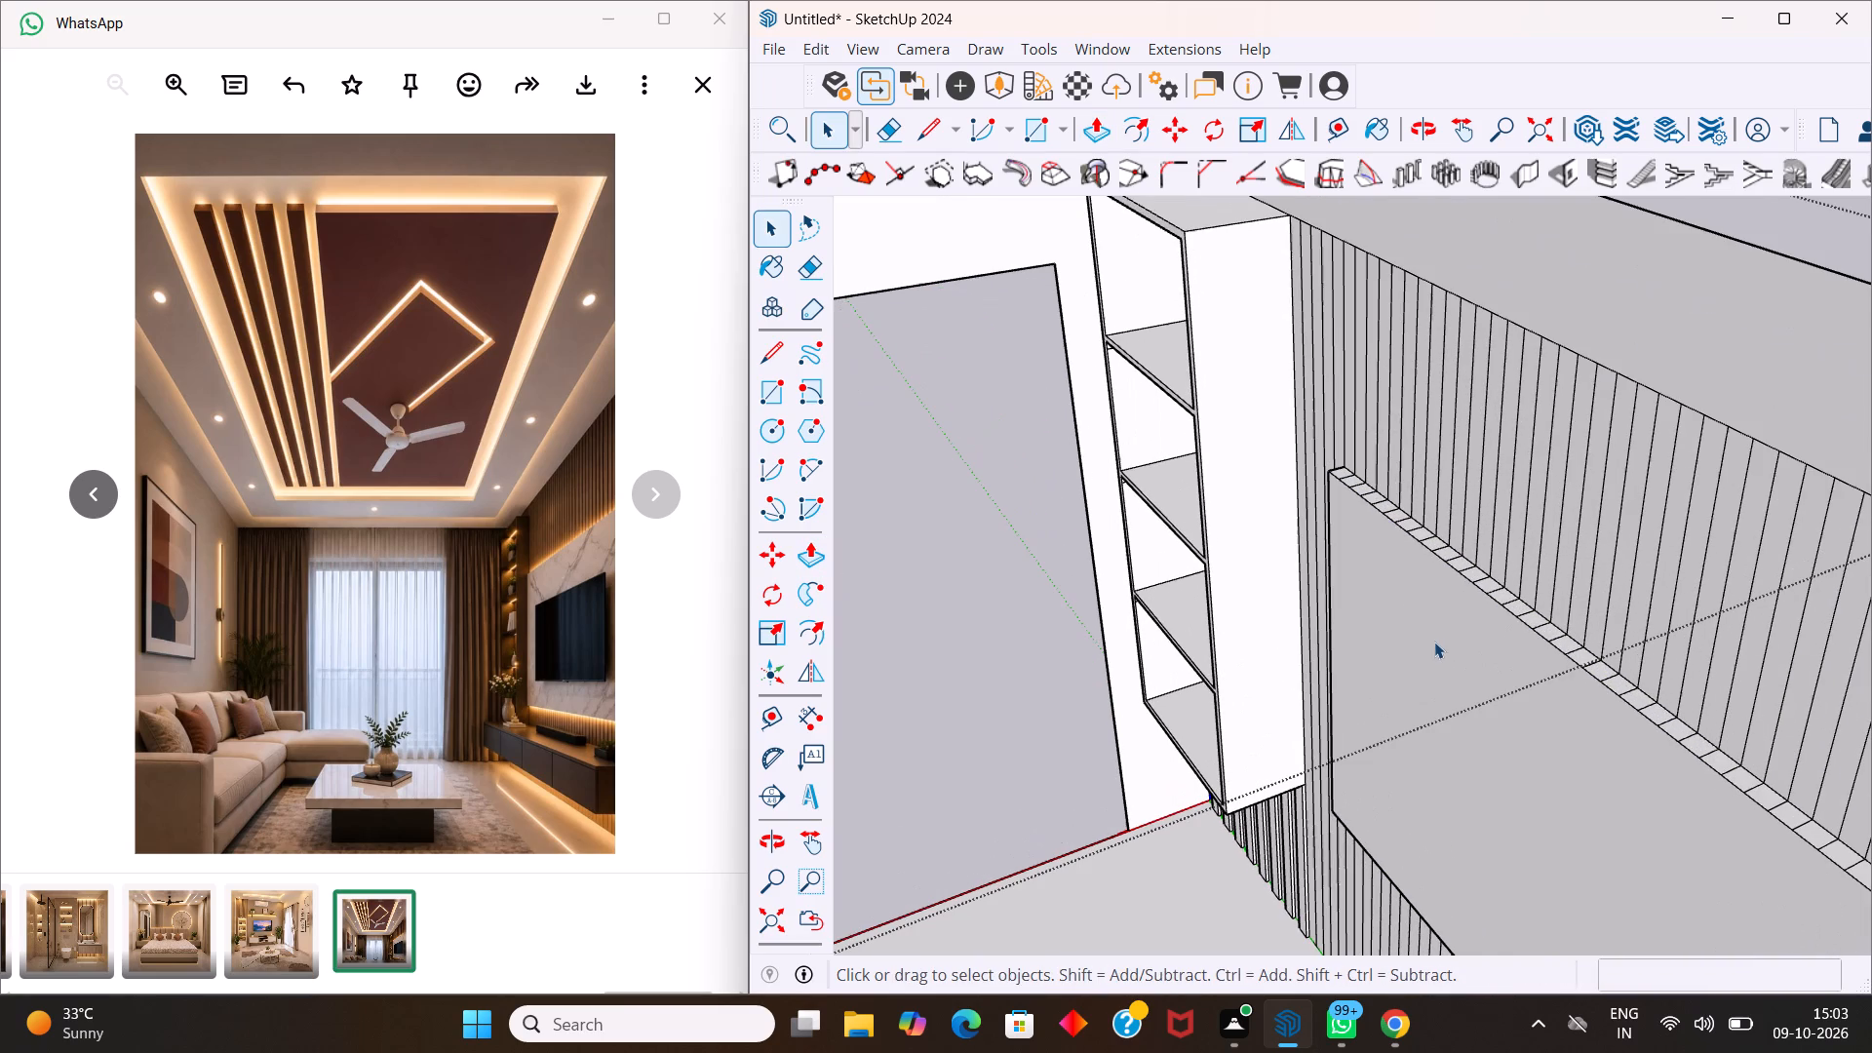
key("e")
scroll(1465, 553, "up", 4)
scroll(1344, 476, "up", 5)
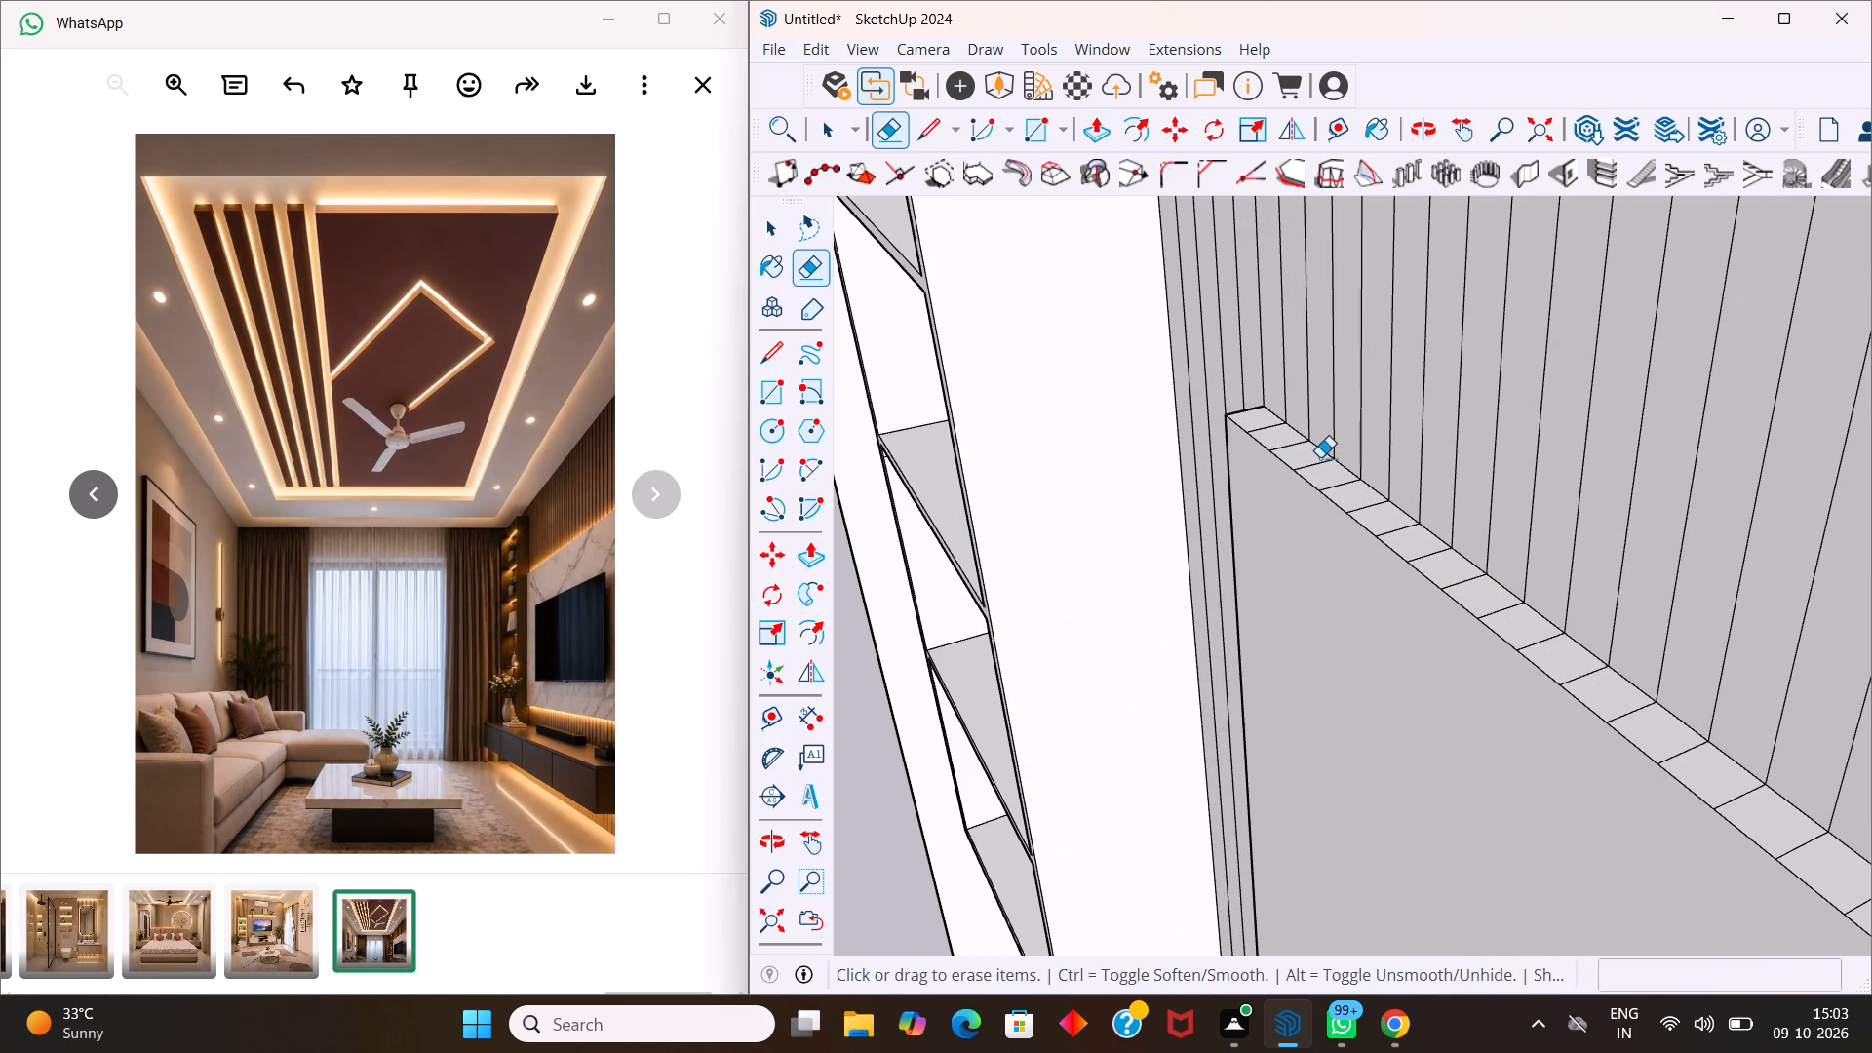
left_click_drag(1259, 428, 1417, 551)
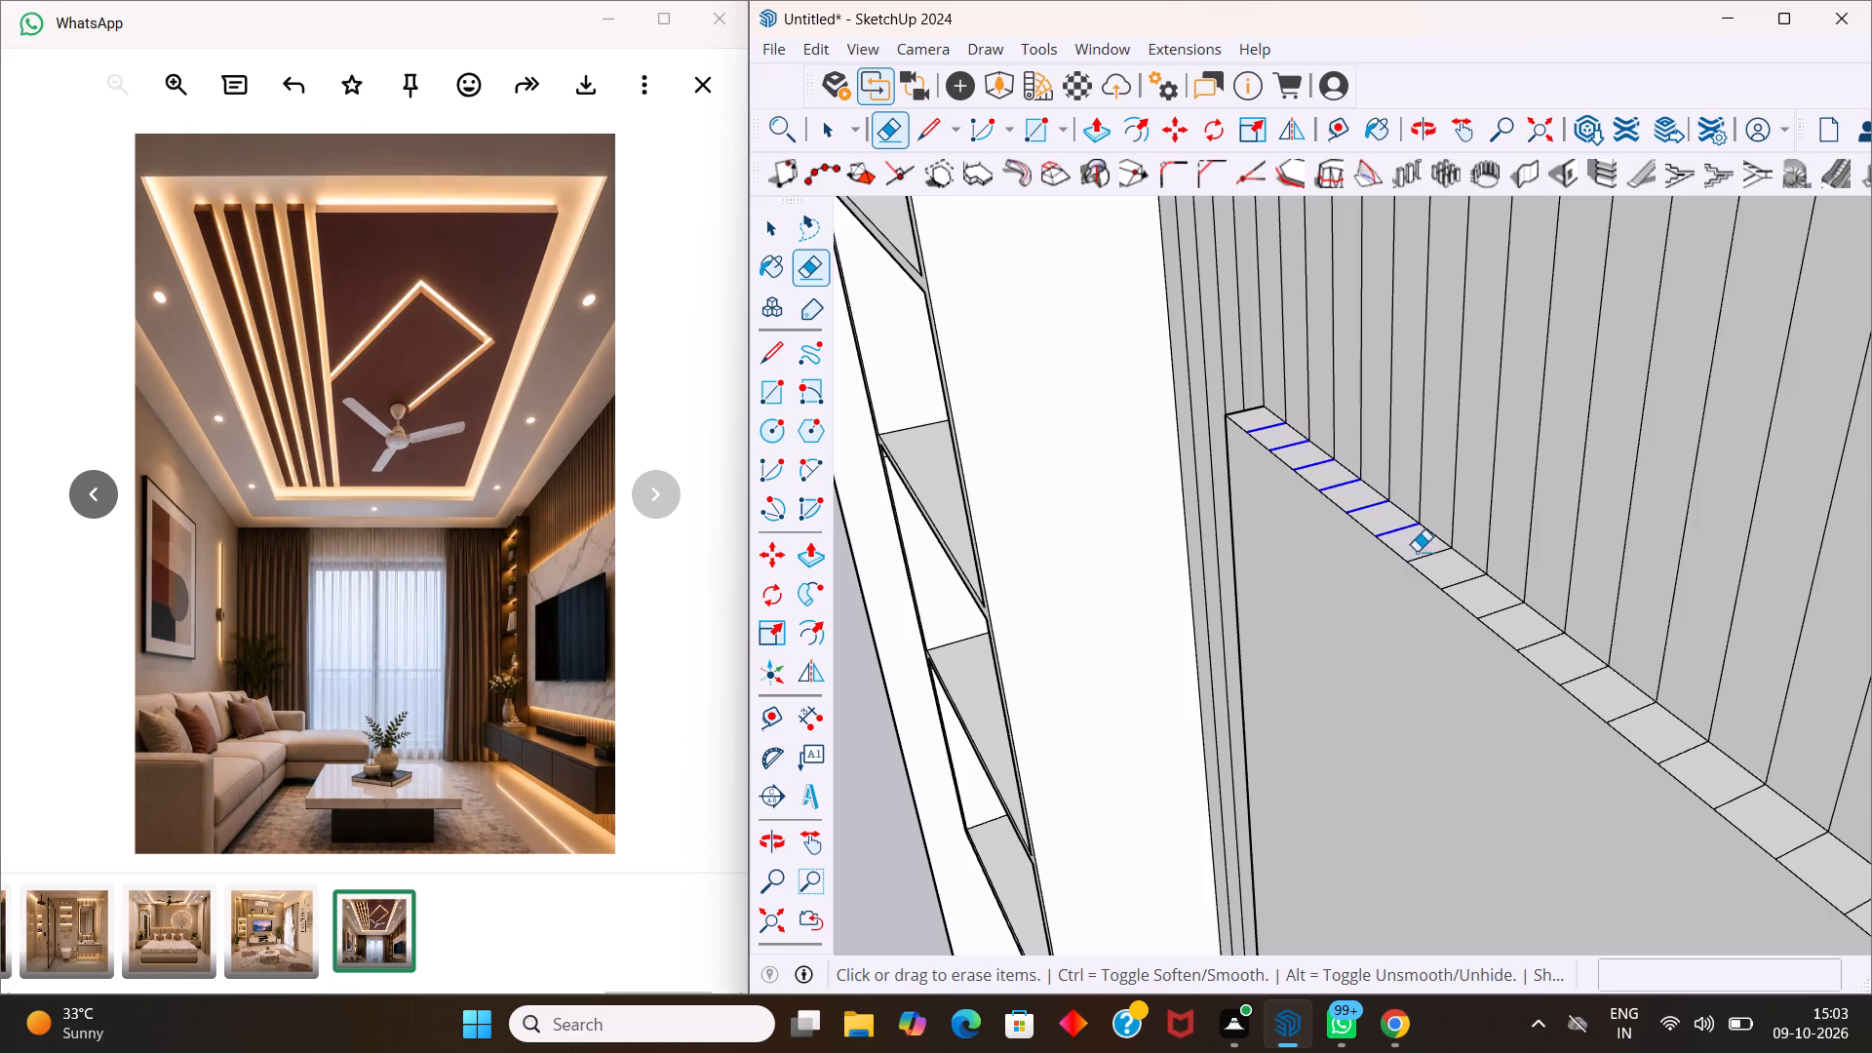
left_click_drag(1417, 551, 1641, 715)
scroll(1510, 662, "down", 6)
scroll(1273, 554, "down", 4)
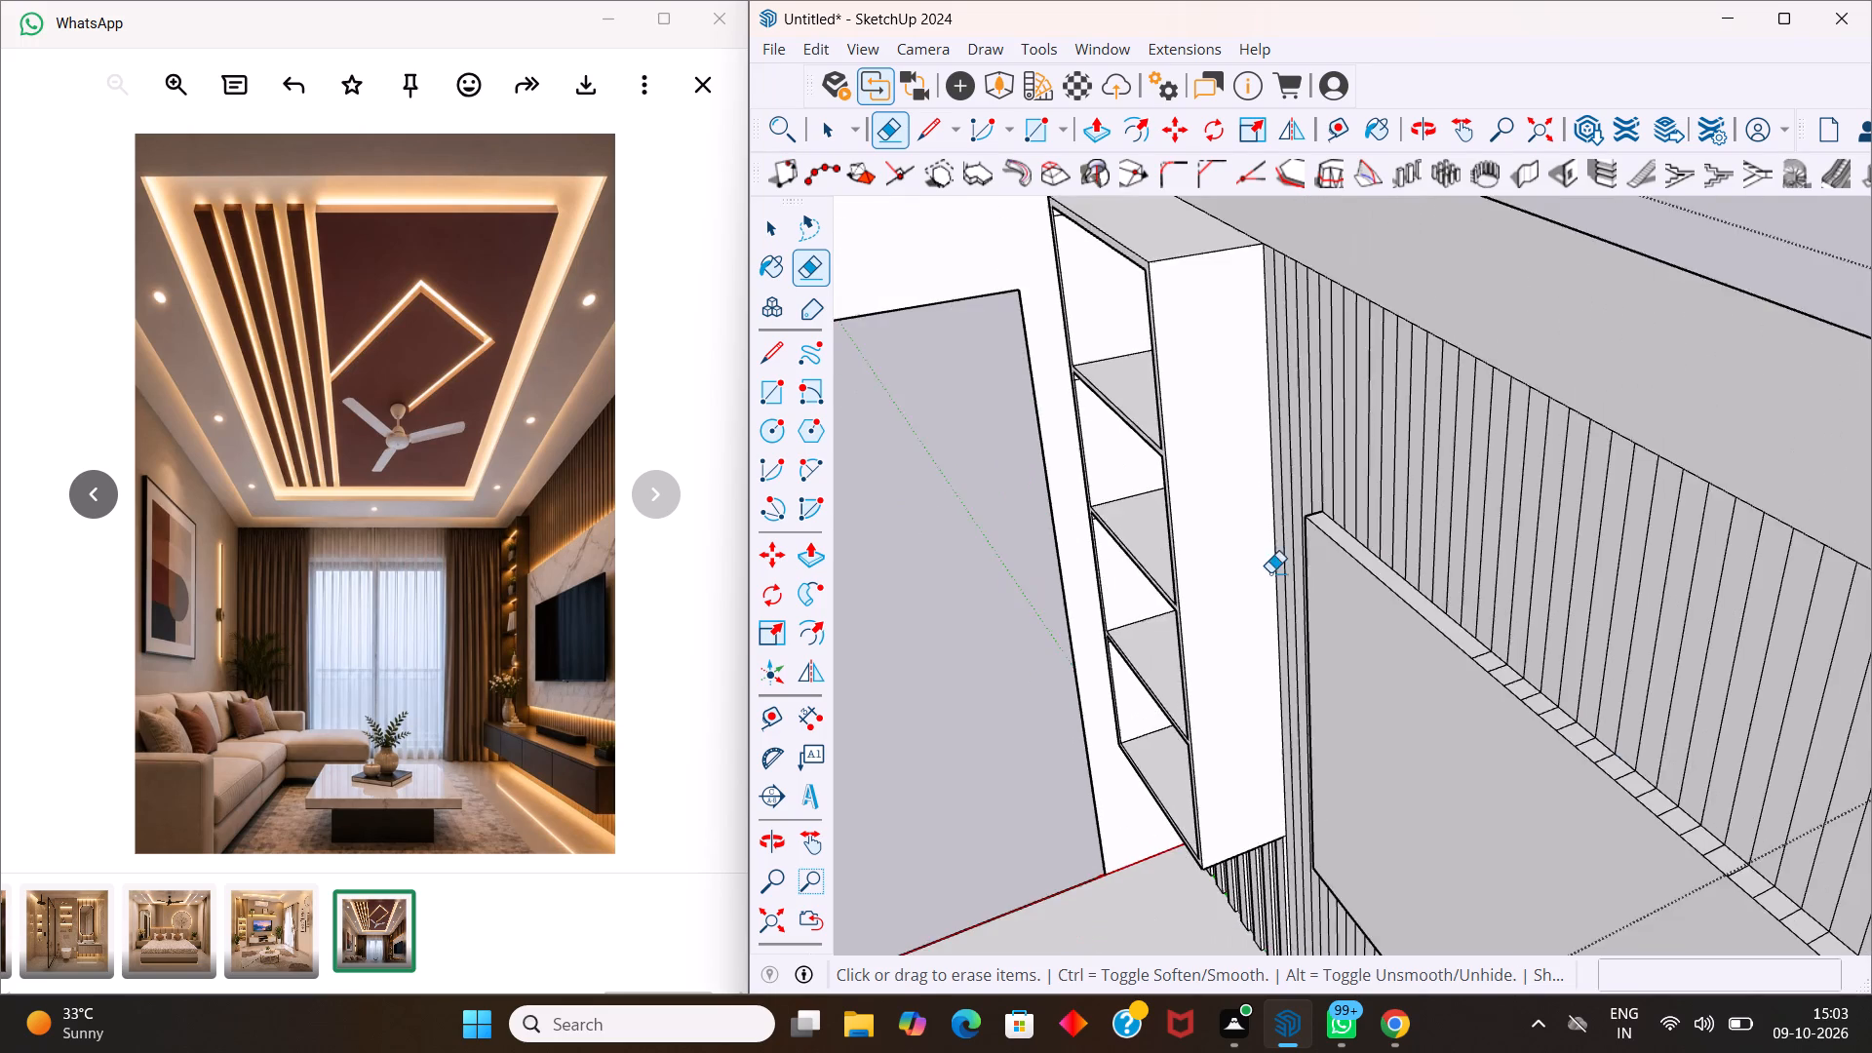
Erase the remaining division lines across the TV panel's top edge, at its far end and in the middle.
scroll(1253, 495, "down", 5)
middle_click_drag(1621, 769, 1376, 809)
middle_click(1374, 808)
middle_click_drag(1374, 808, 1587, 799)
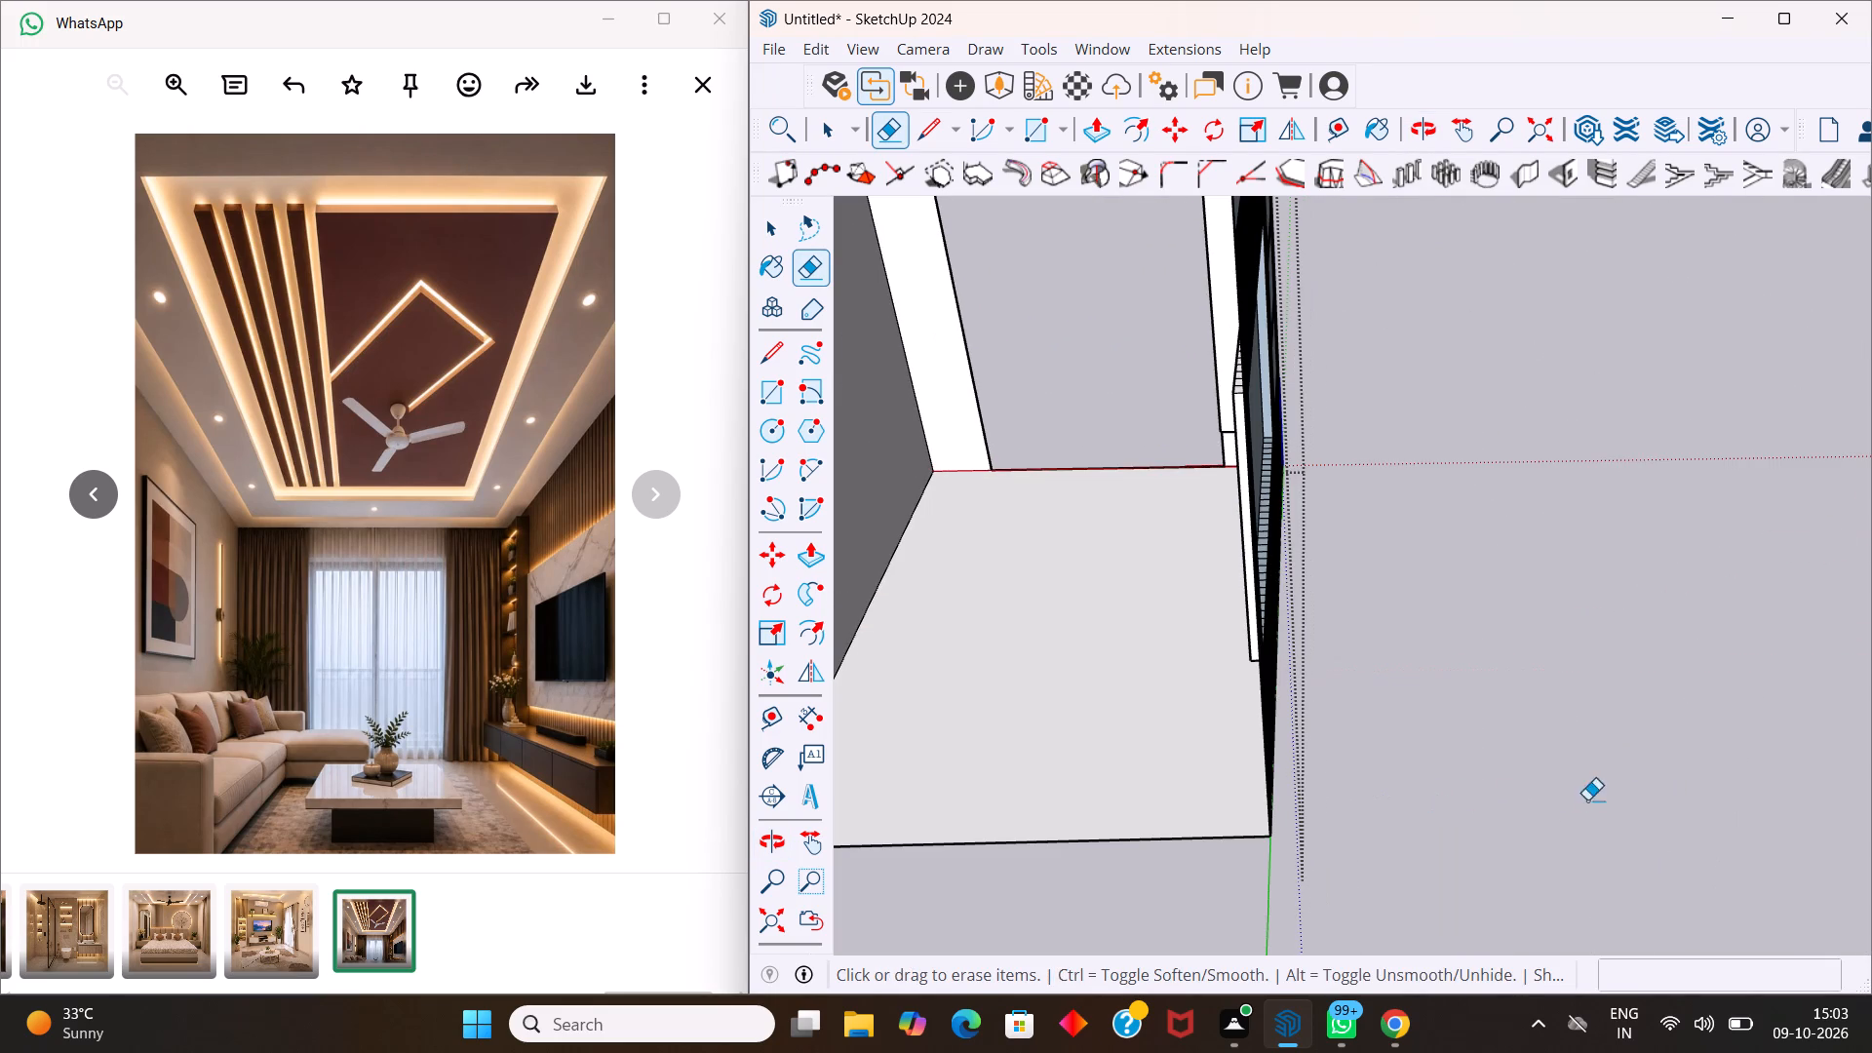
middle_click_drag(1587, 799, 1583, 797)
middle_click_drag(1154, 743, 1277, 725)
scroll(1365, 457, "up", 4)
middle_click_drag(1350, 303, 1359, 480)
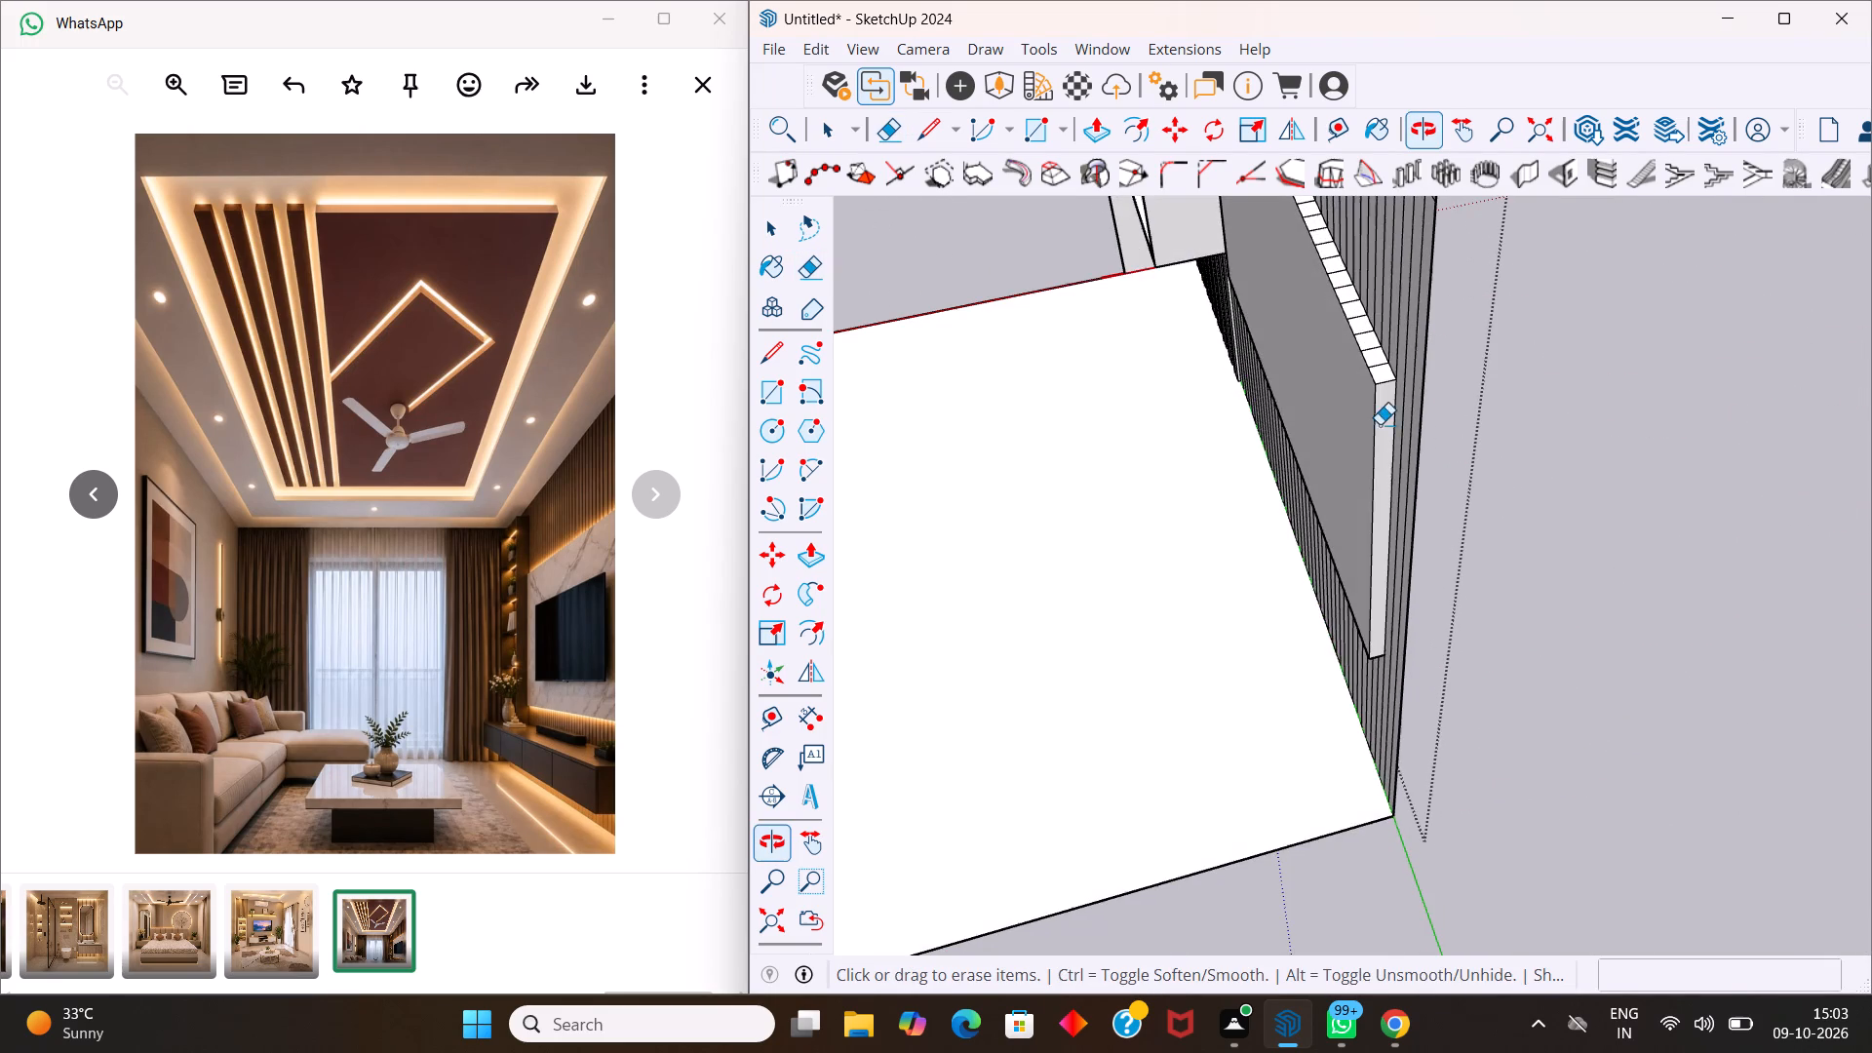
scroll(1387, 374, "up", 9)
left_click_drag(1306, 213, 1307, 224)
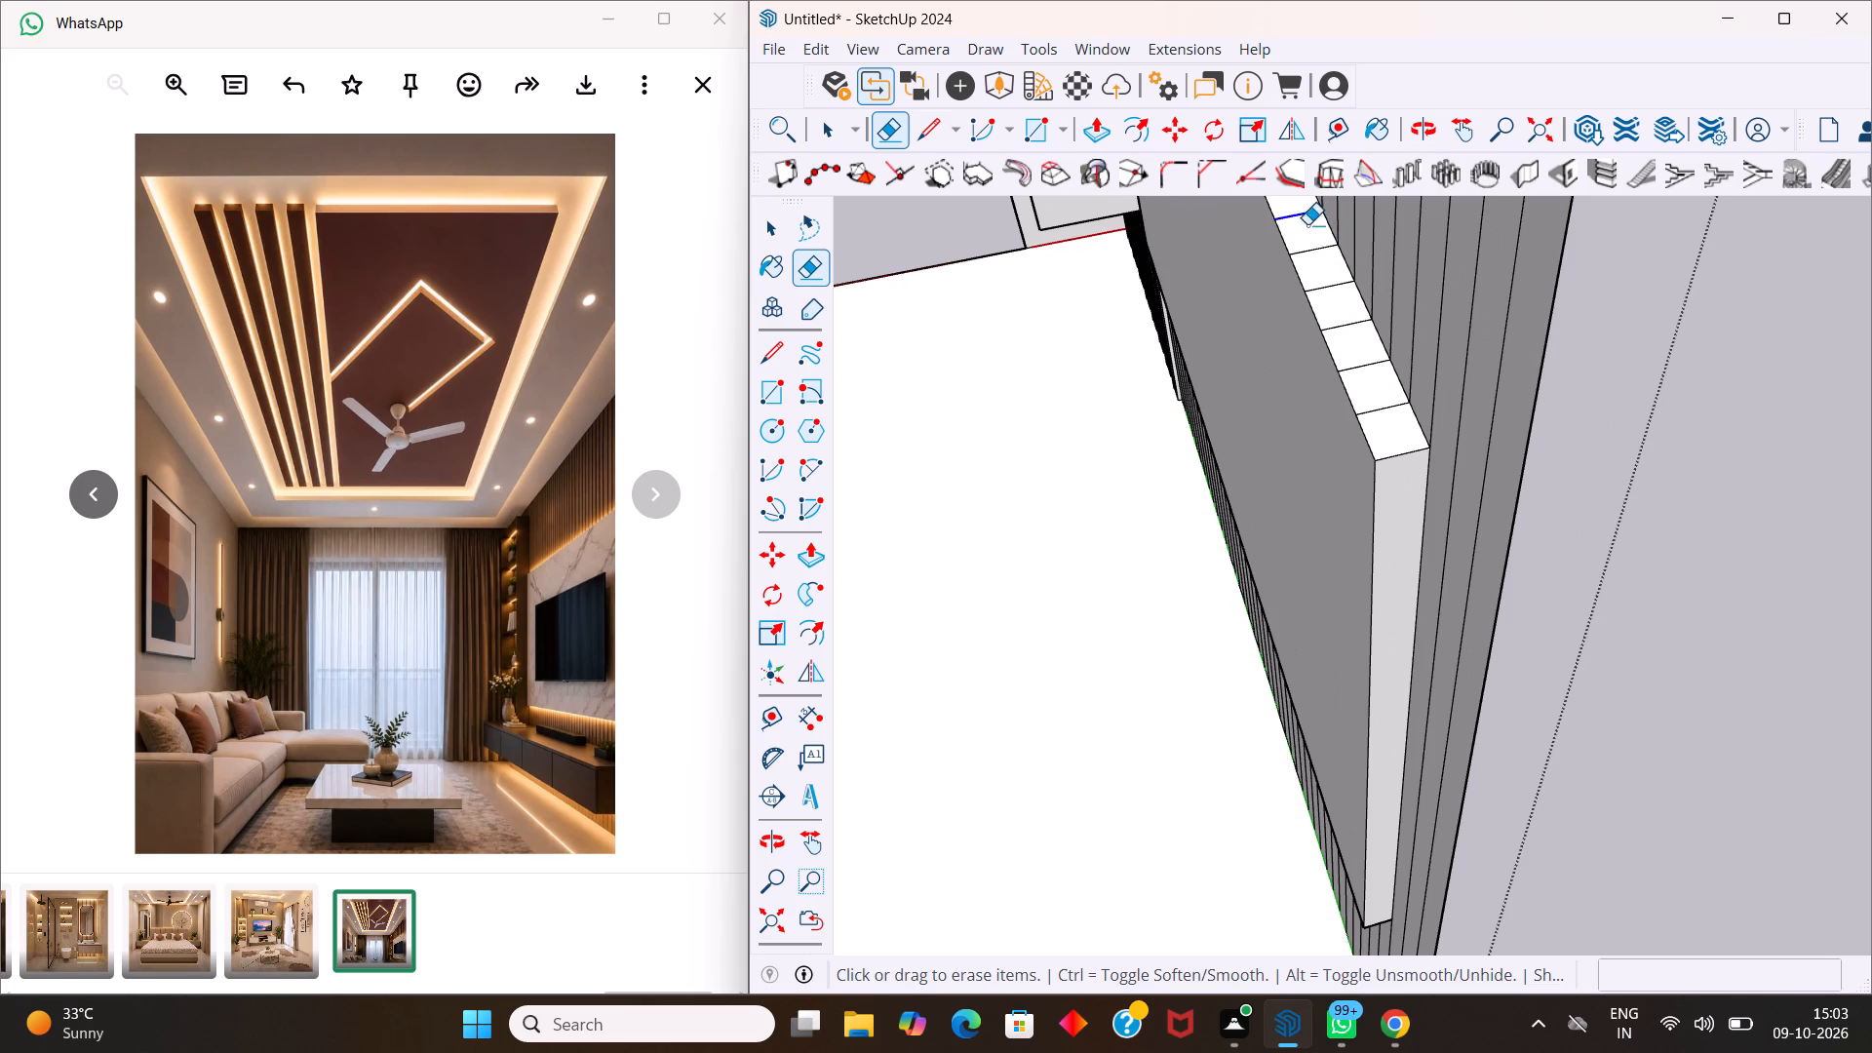
left_click_drag(1307, 224, 1389, 418)
scroll(1332, 375, "down", 6)
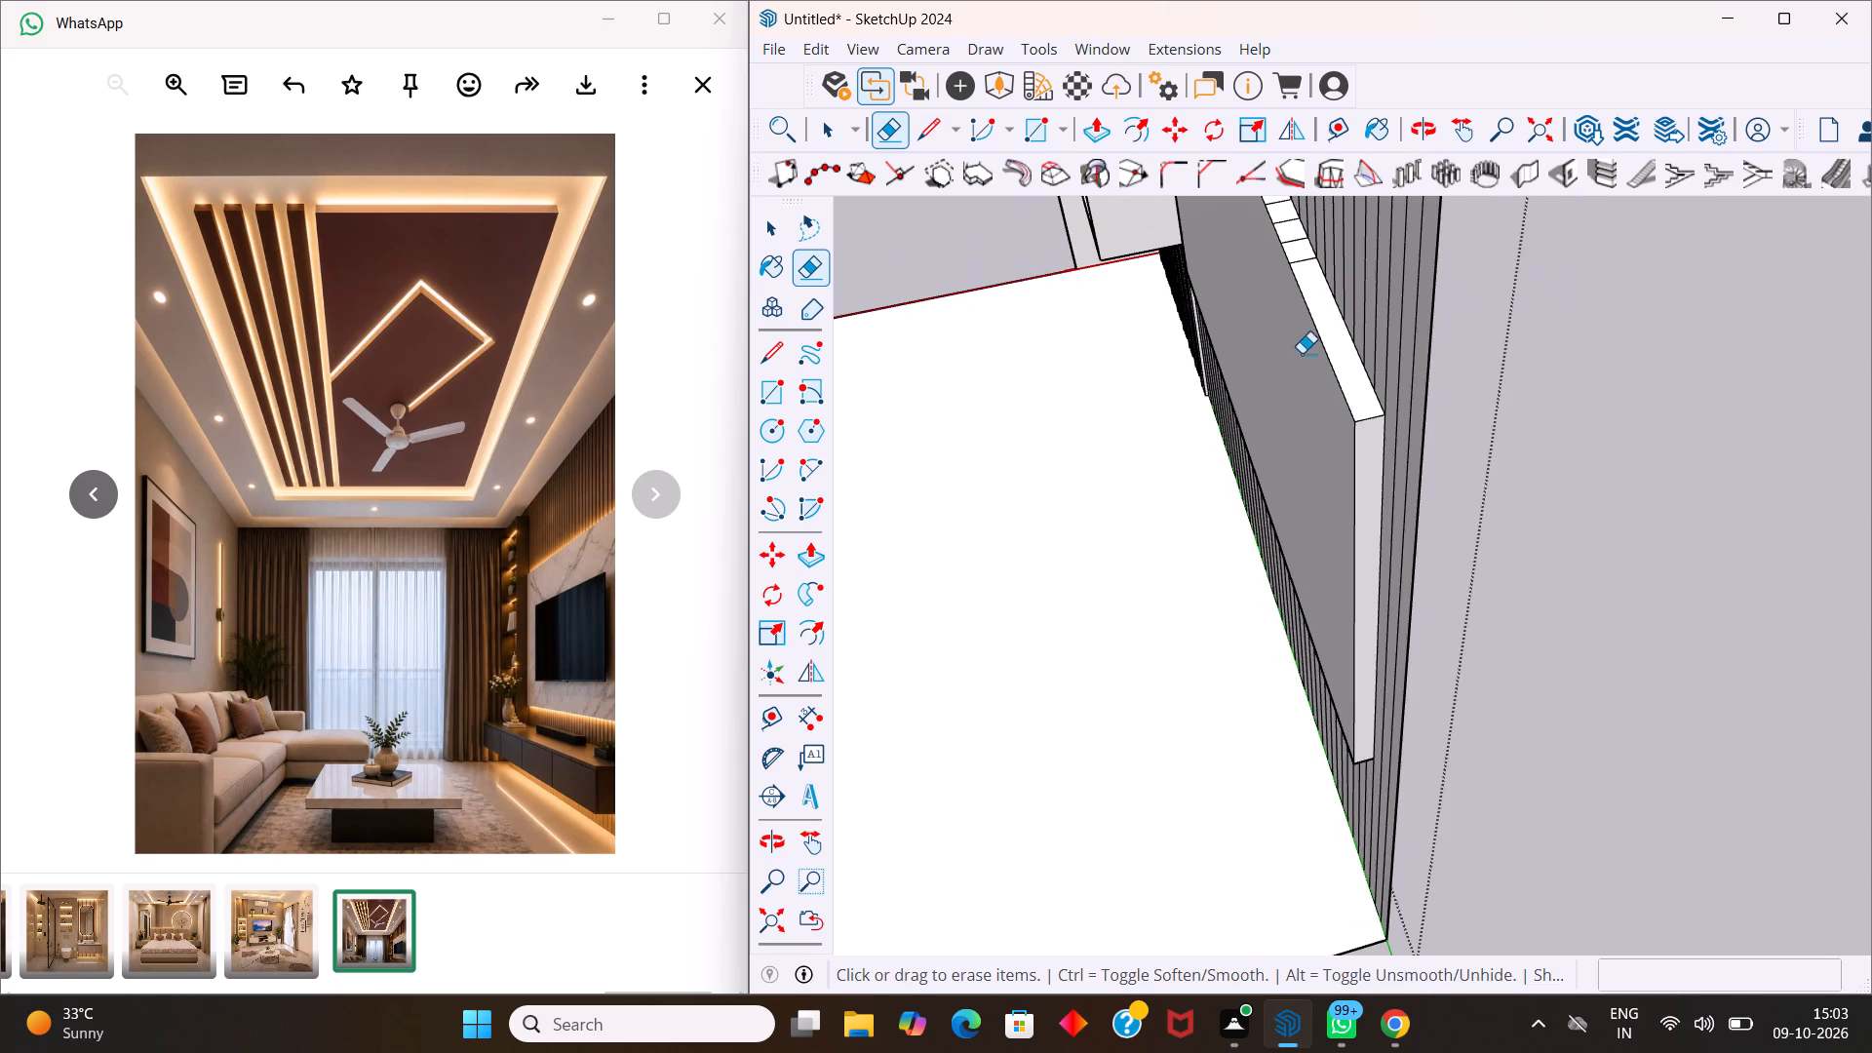
scroll(1294, 343, "down", 16)
scroll(1245, 279, "up", 12)
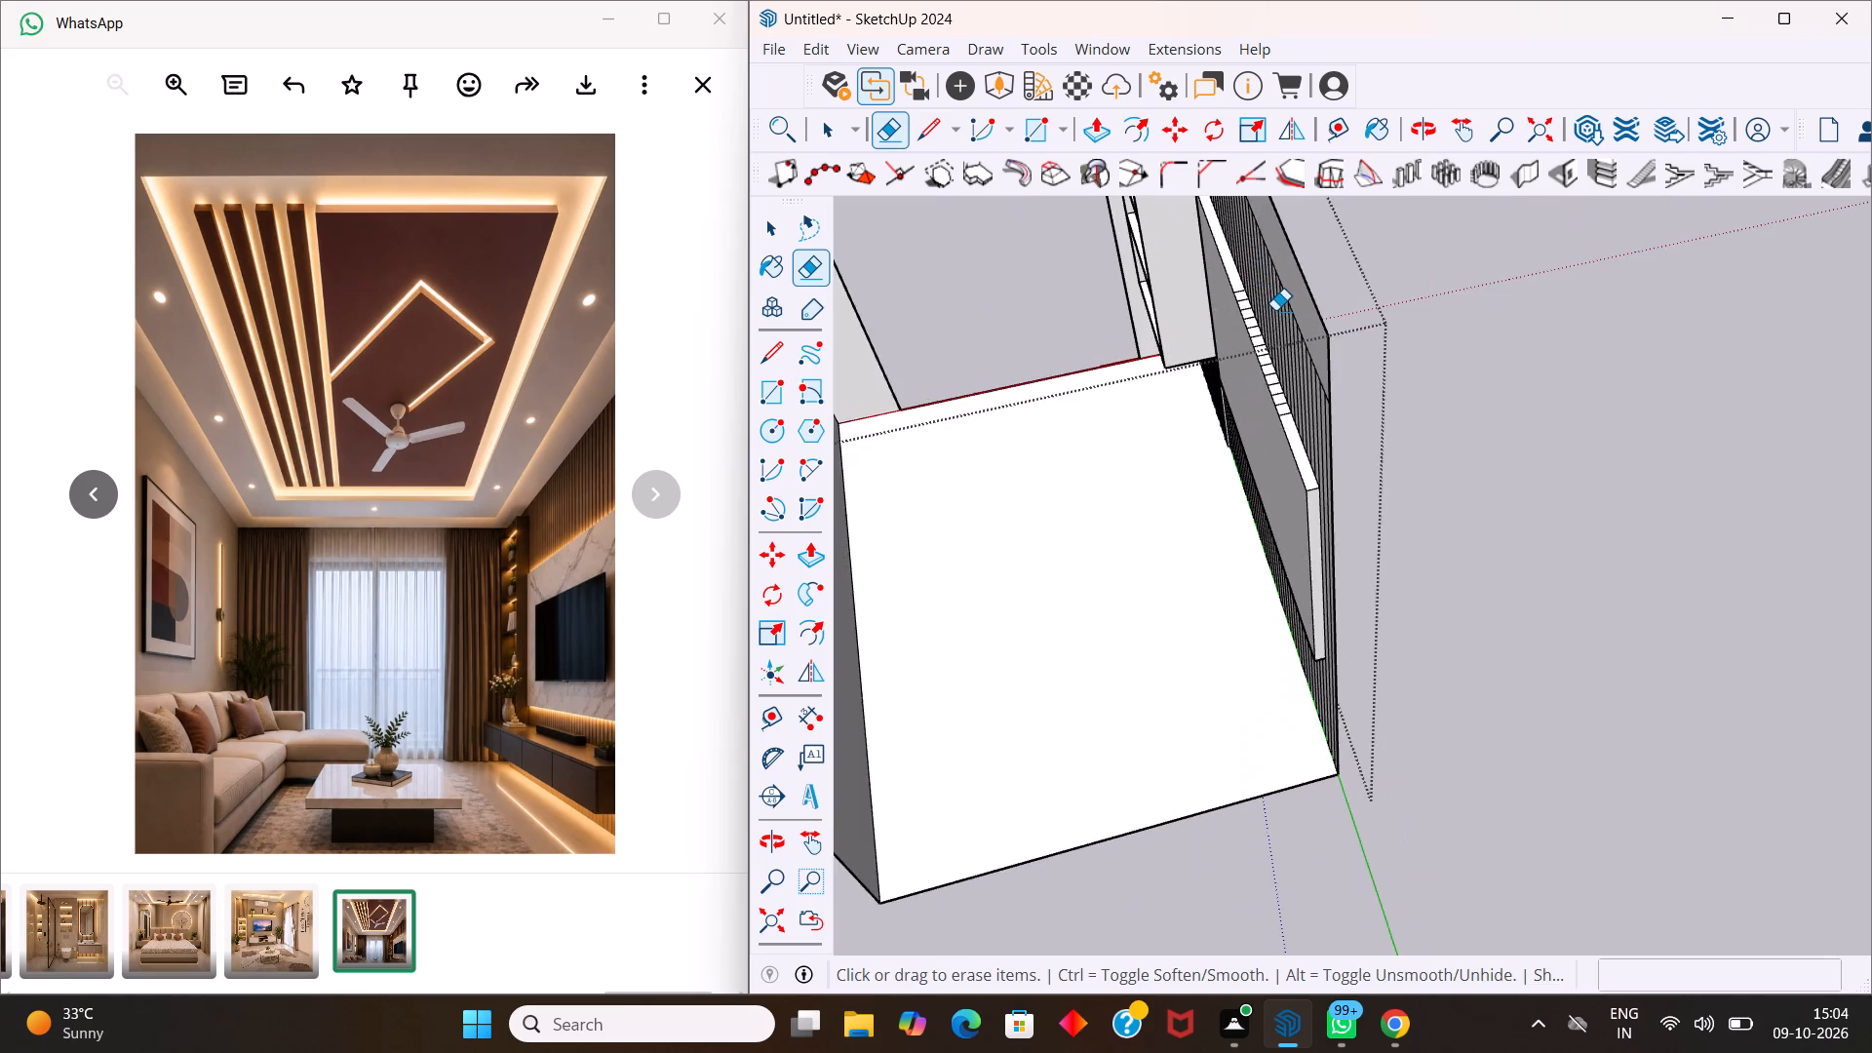
scroll(1275, 310, "up", 12)
left_click_drag(1161, 237, 1163, 253)
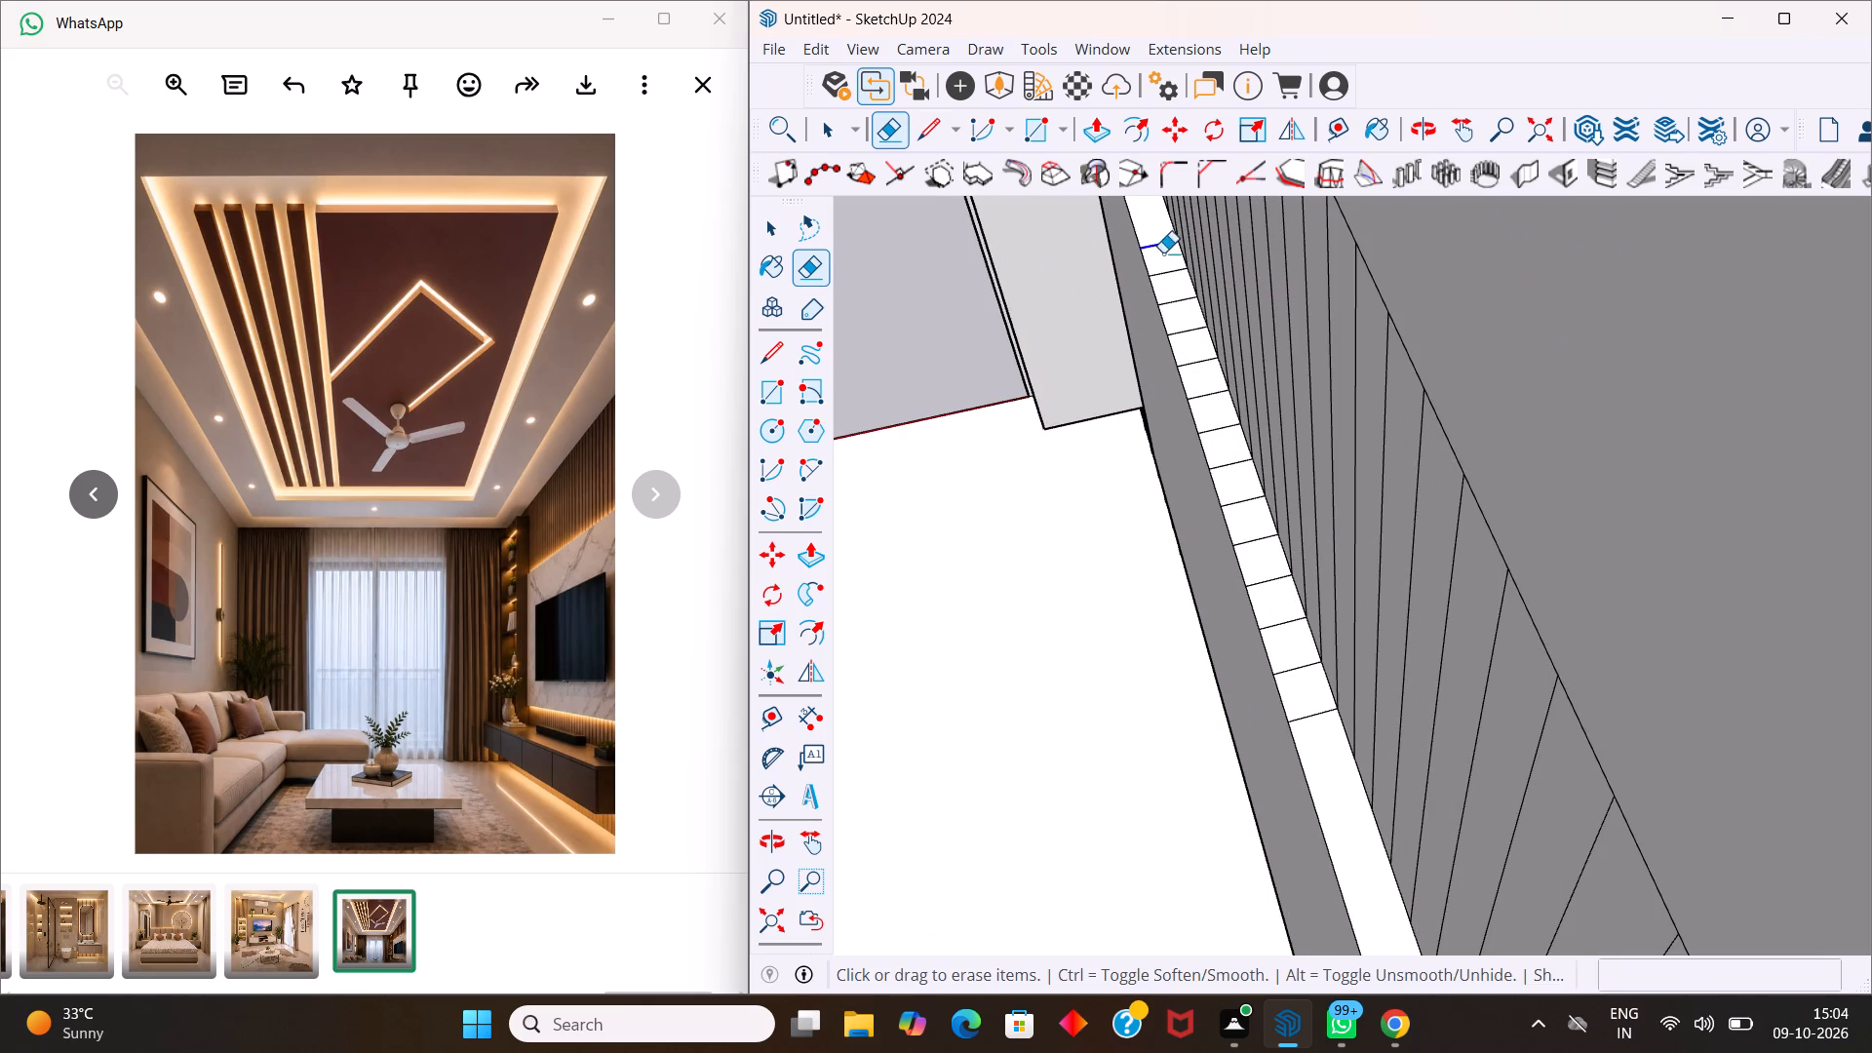
left_click_drag(1163, 253, 1232, 450)
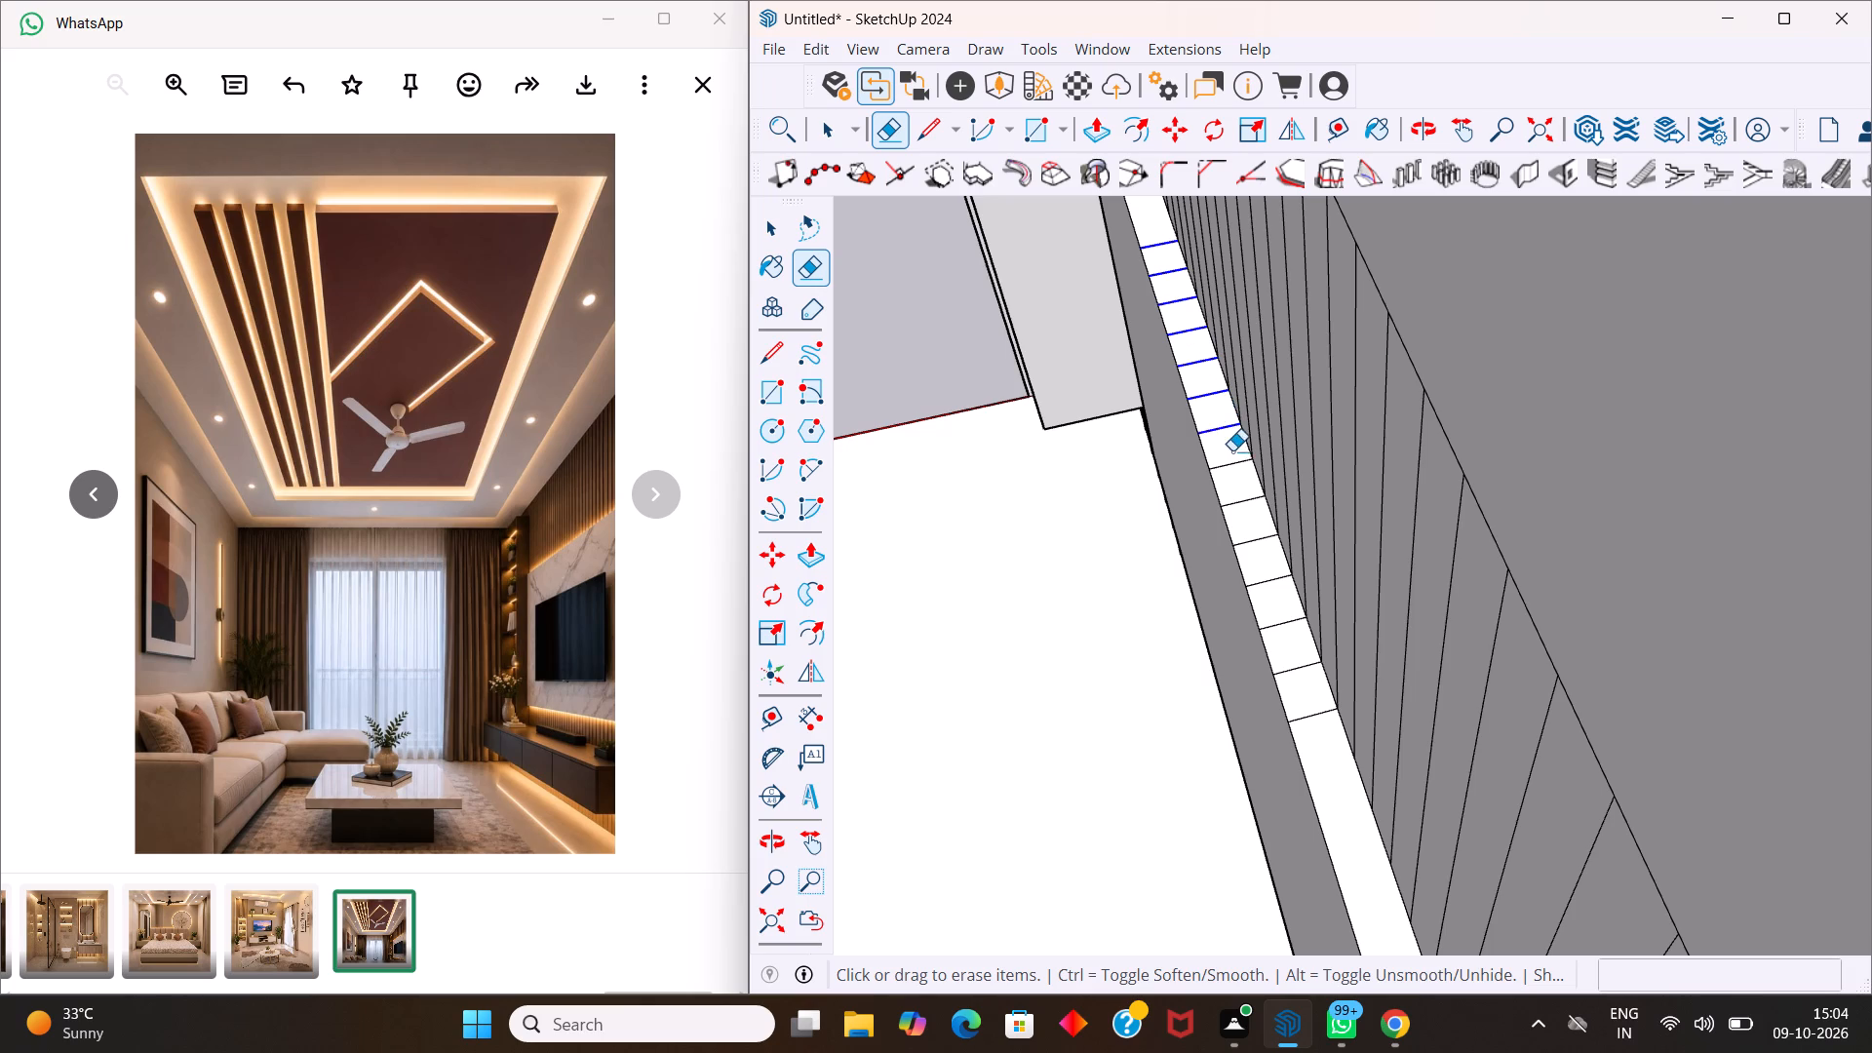
left_click_drag(1232, 450, 1300, 667)
left_click_drag(1300, 667, 1321, 723)
scroll(1200, 637, "down", 10)
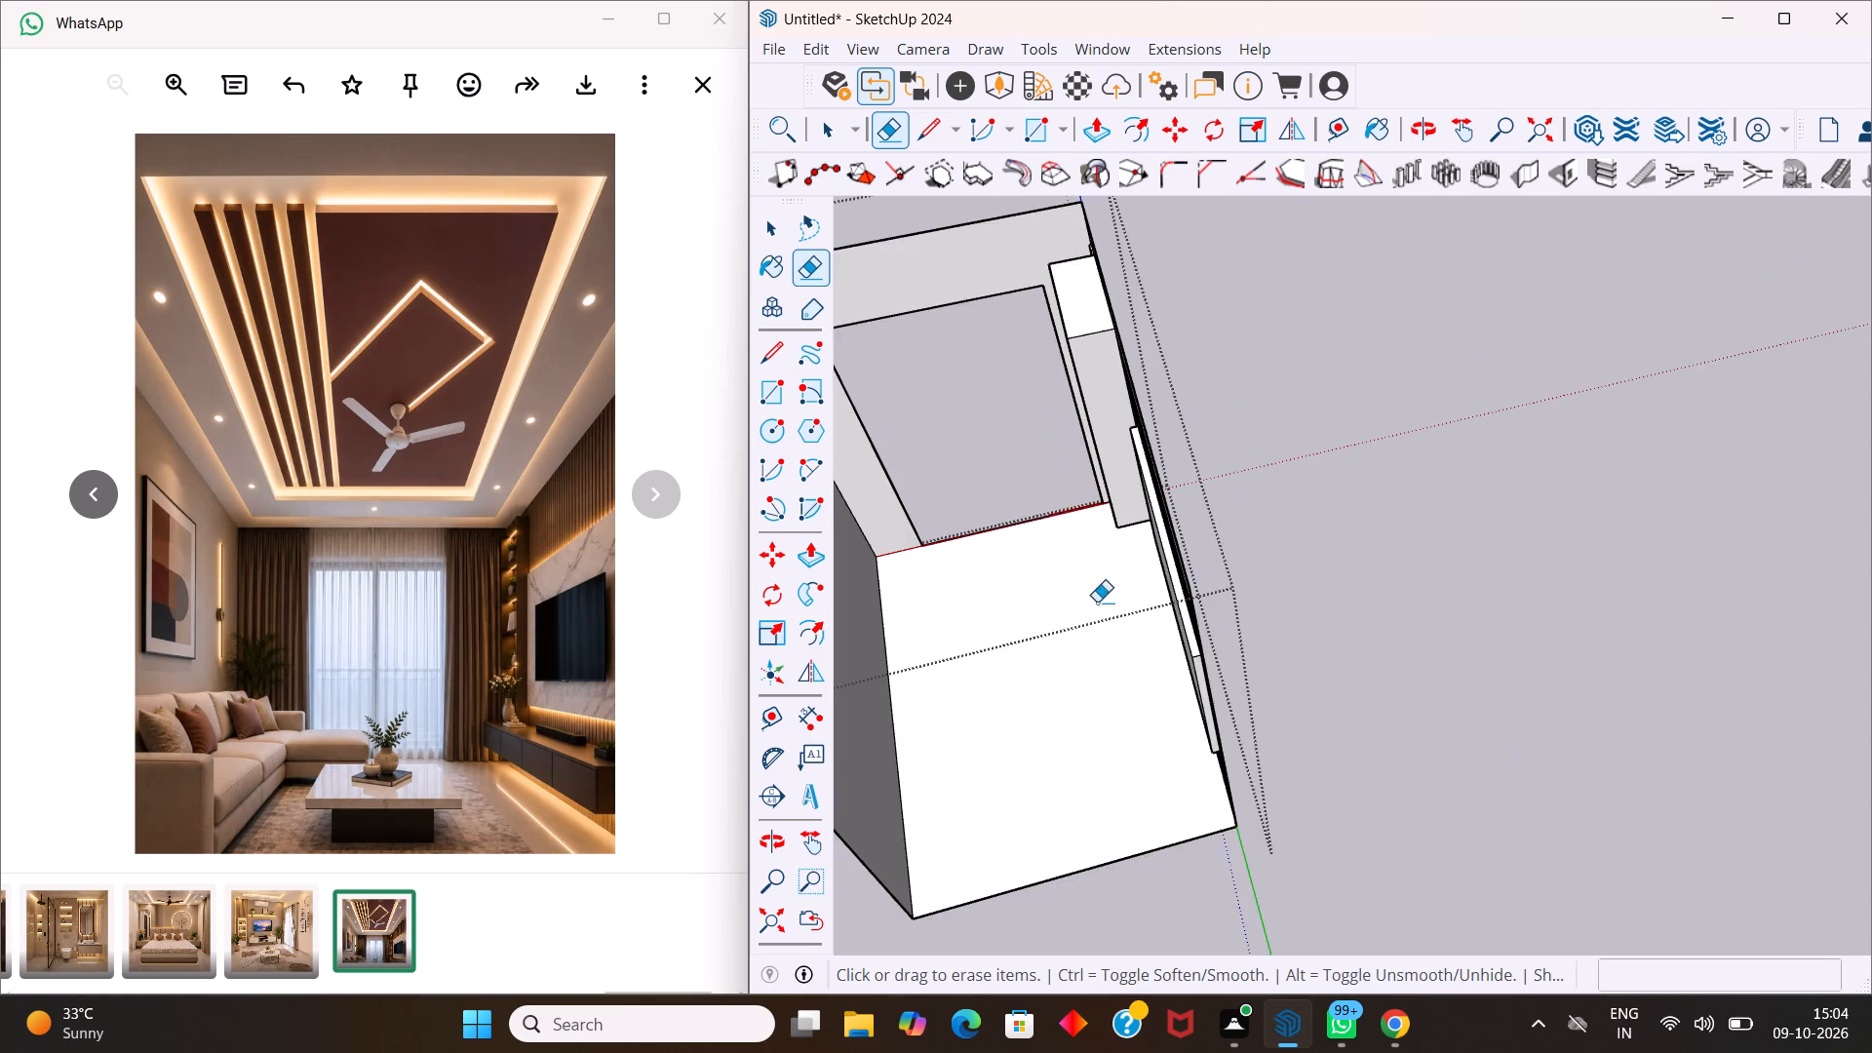
Erase the division lines across the TV panel's underside, from the shelf unit's end towards the far end.
middle_click_drag(1100, 606, 1493, 589)
middle_click_drag(1539, 891, 1242, 319)
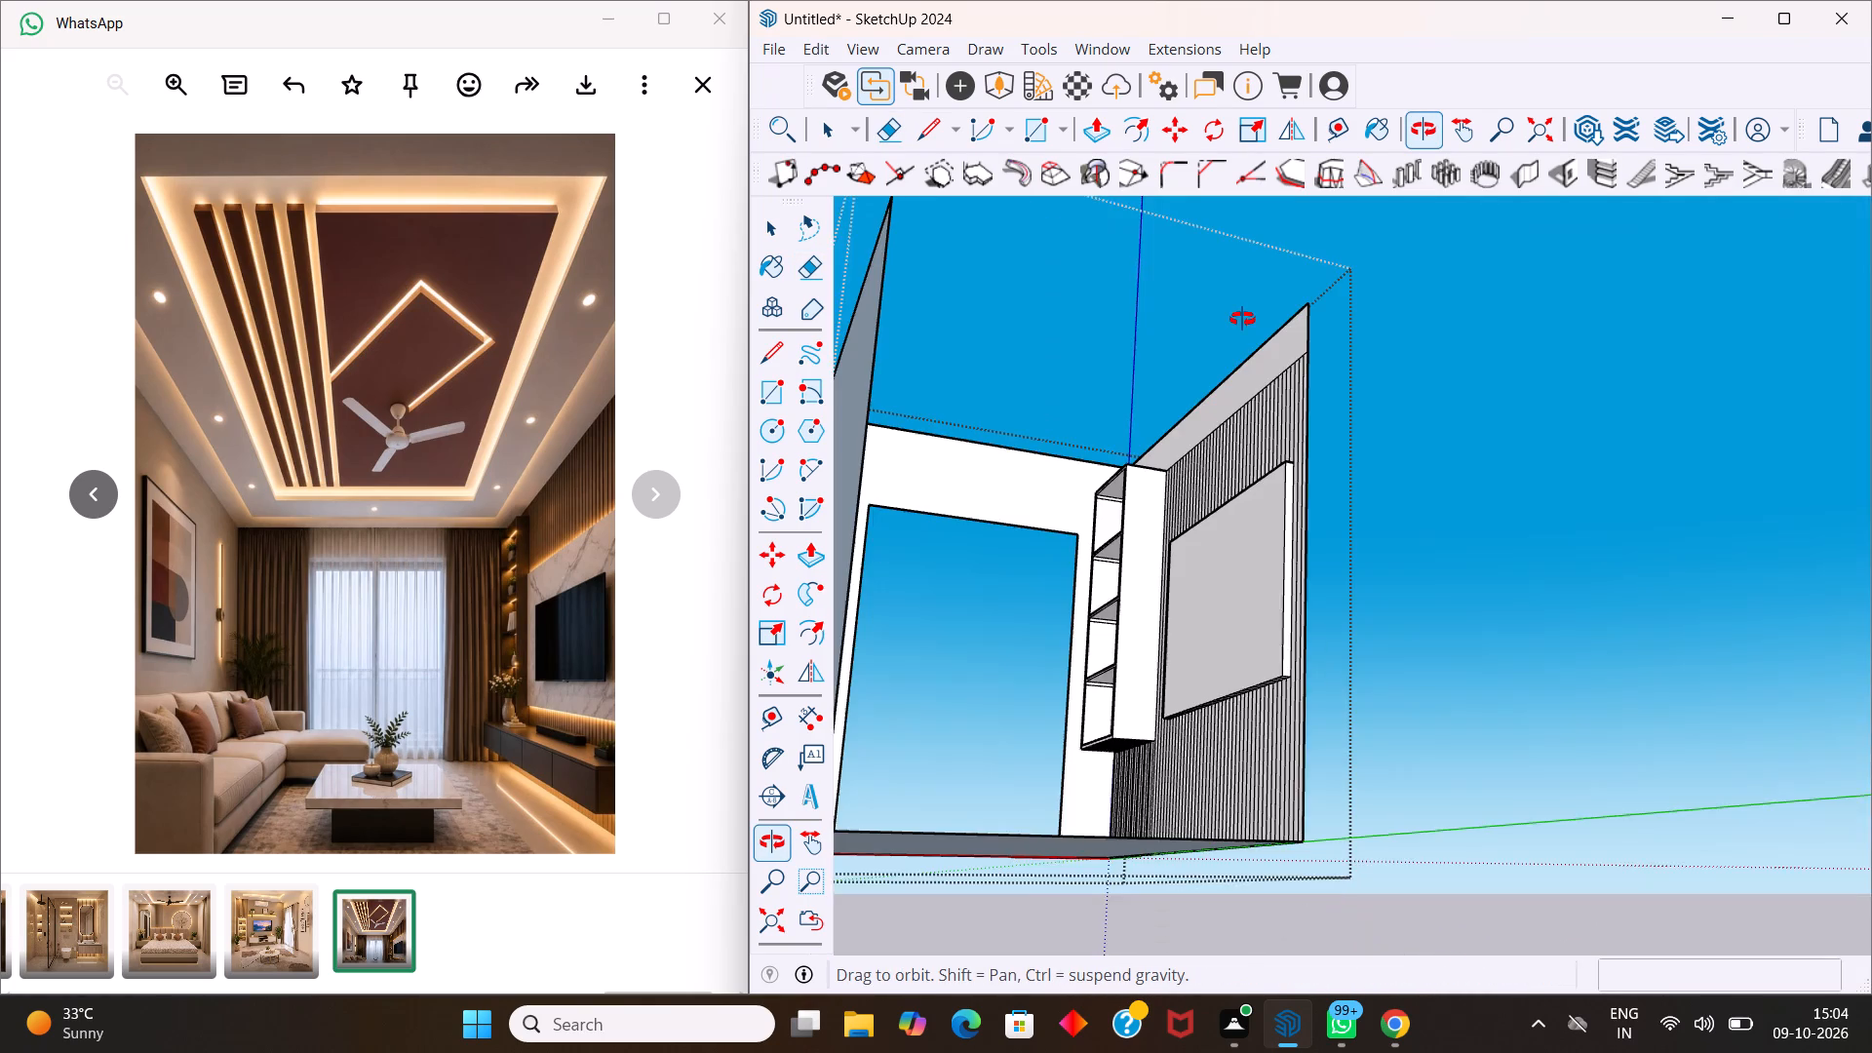
middle_click_drag(1242, 319, 1240, 315)
scroll(1297, 619, "up", 1)
middle_click_drag(1301, 689, 1289, 552)
scroll(1272, 647, "up", 5)
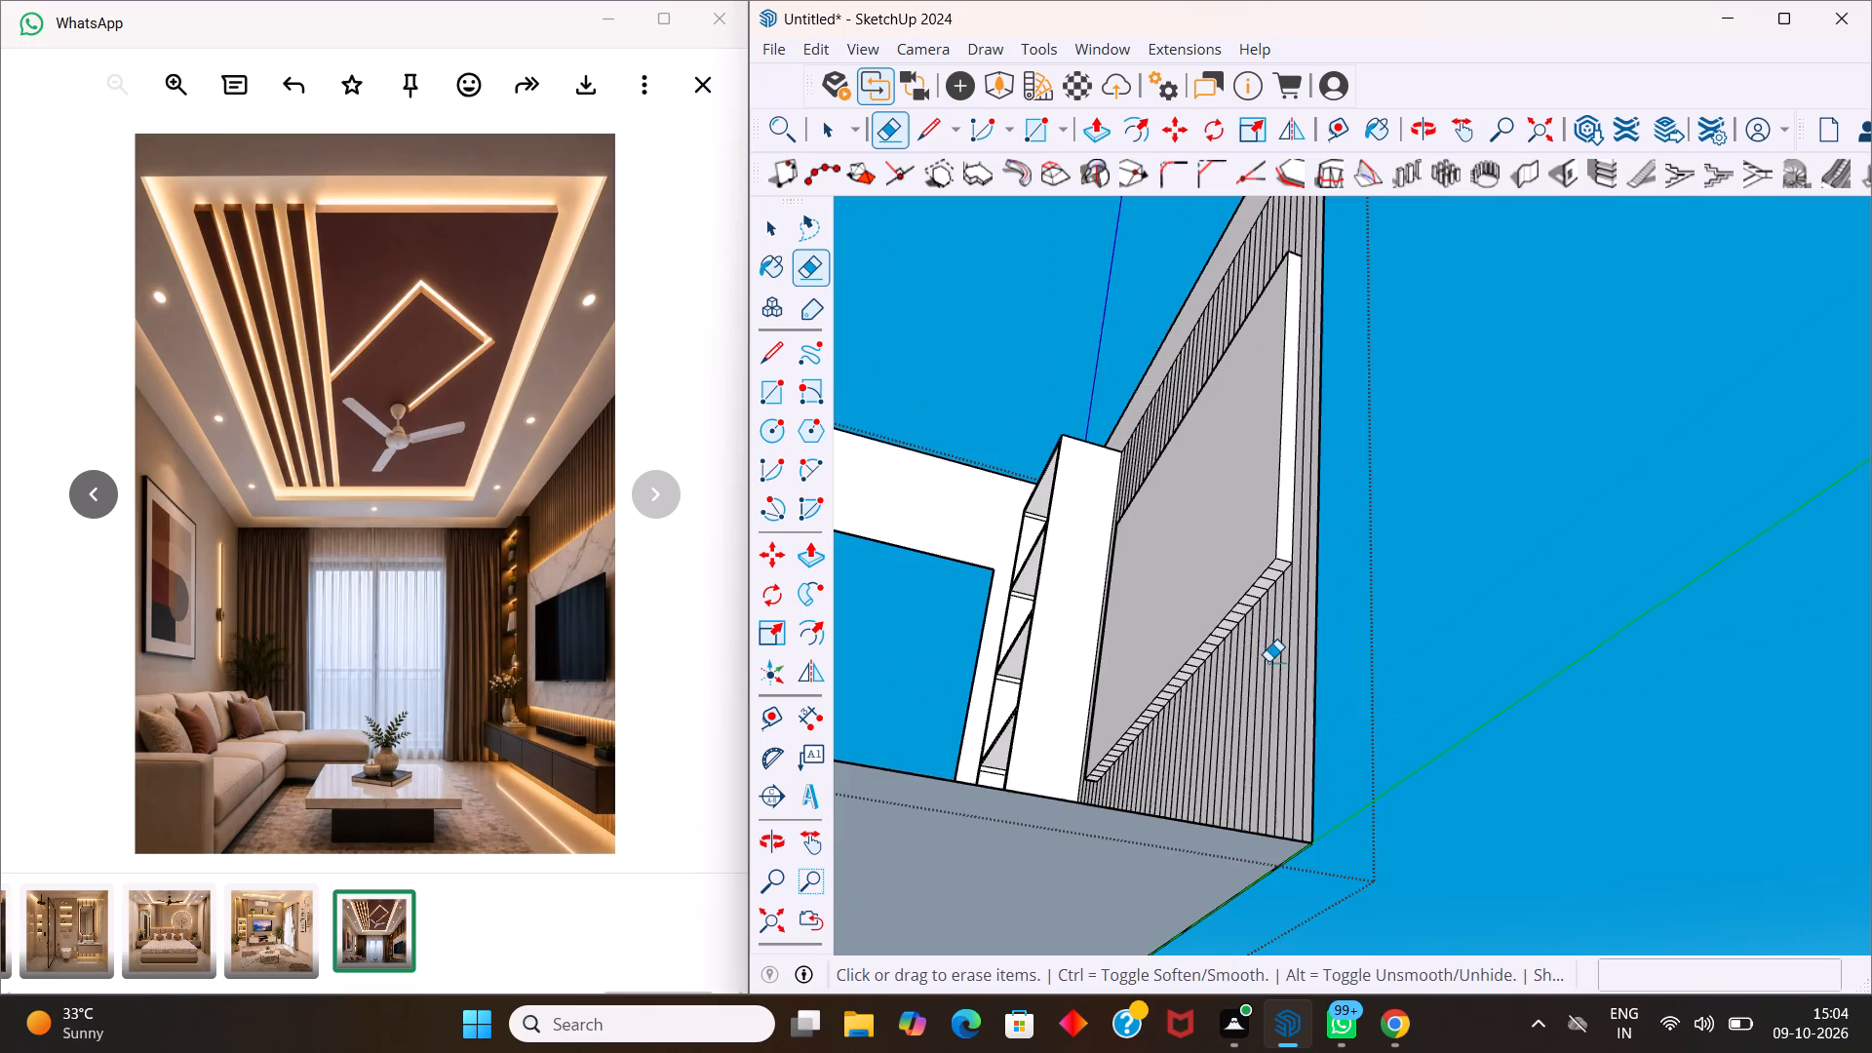
scroll(1268, 661, "up", 5)
scroll(1151, 718, "up", 8)
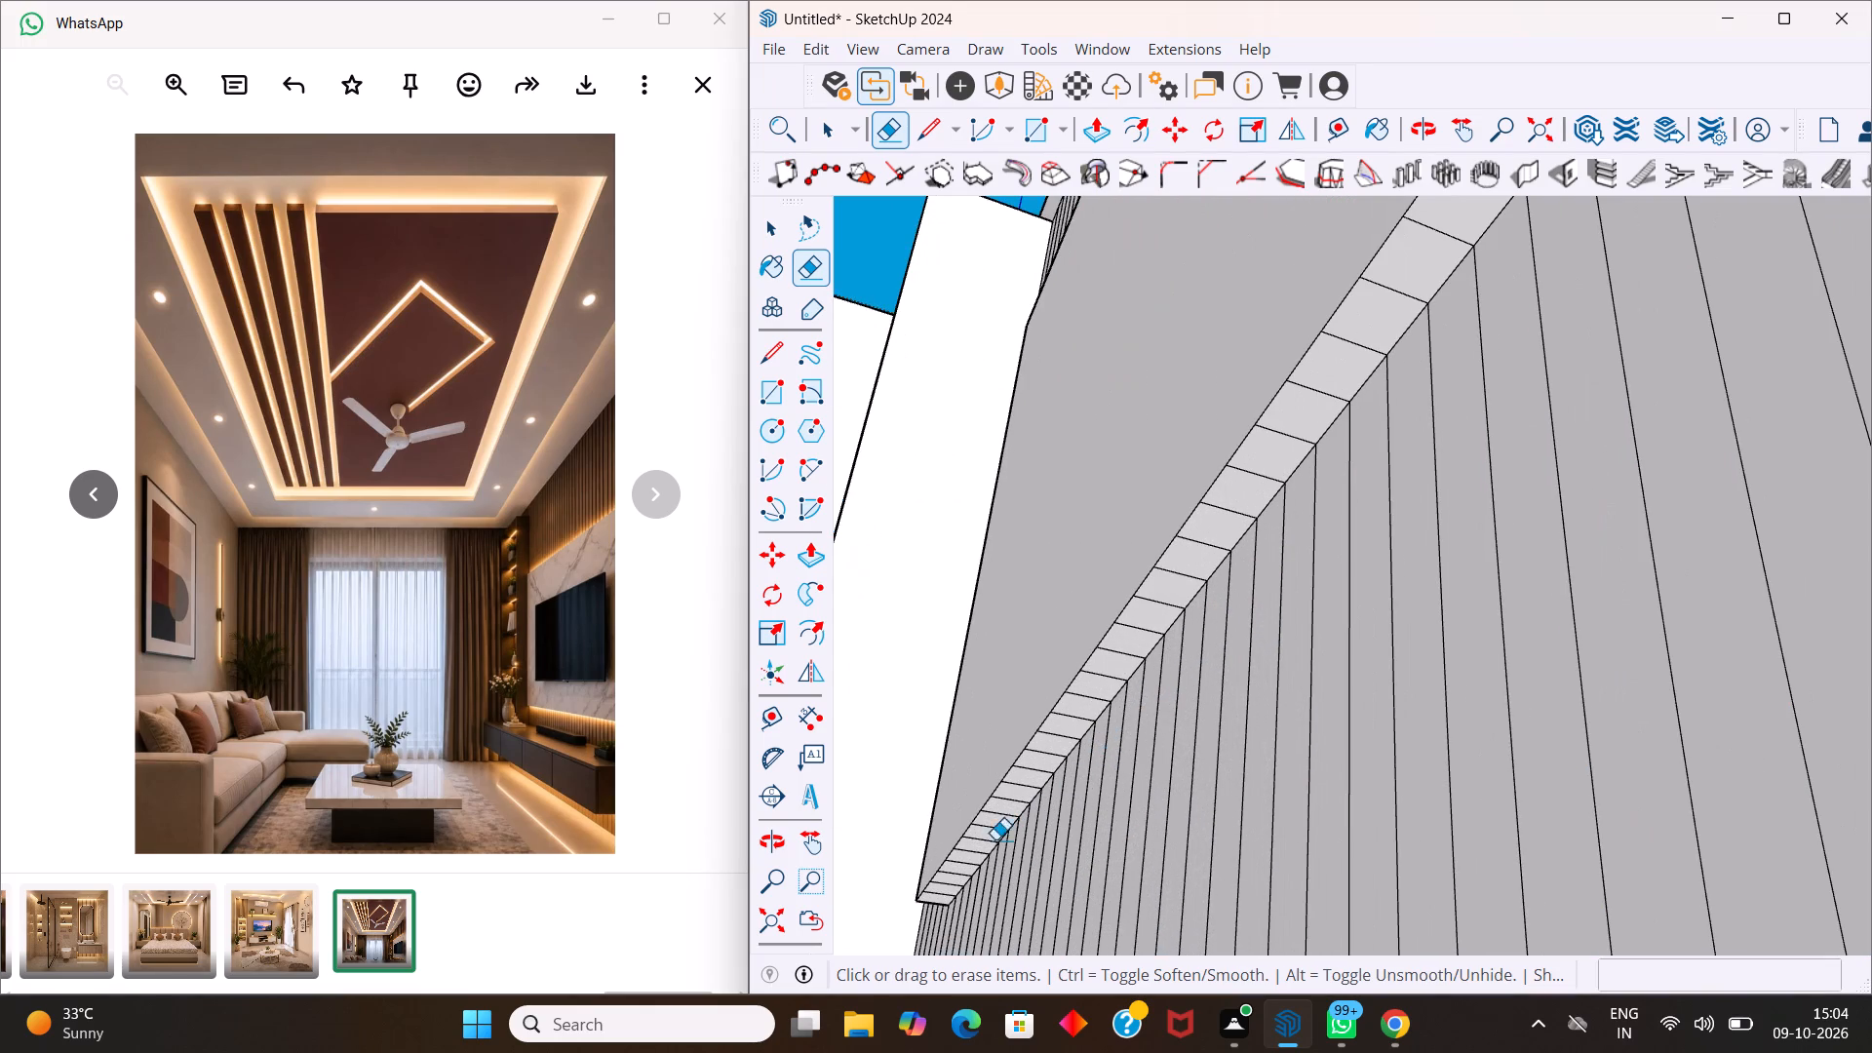
left_click_drag(940, 892, 1013, 800)
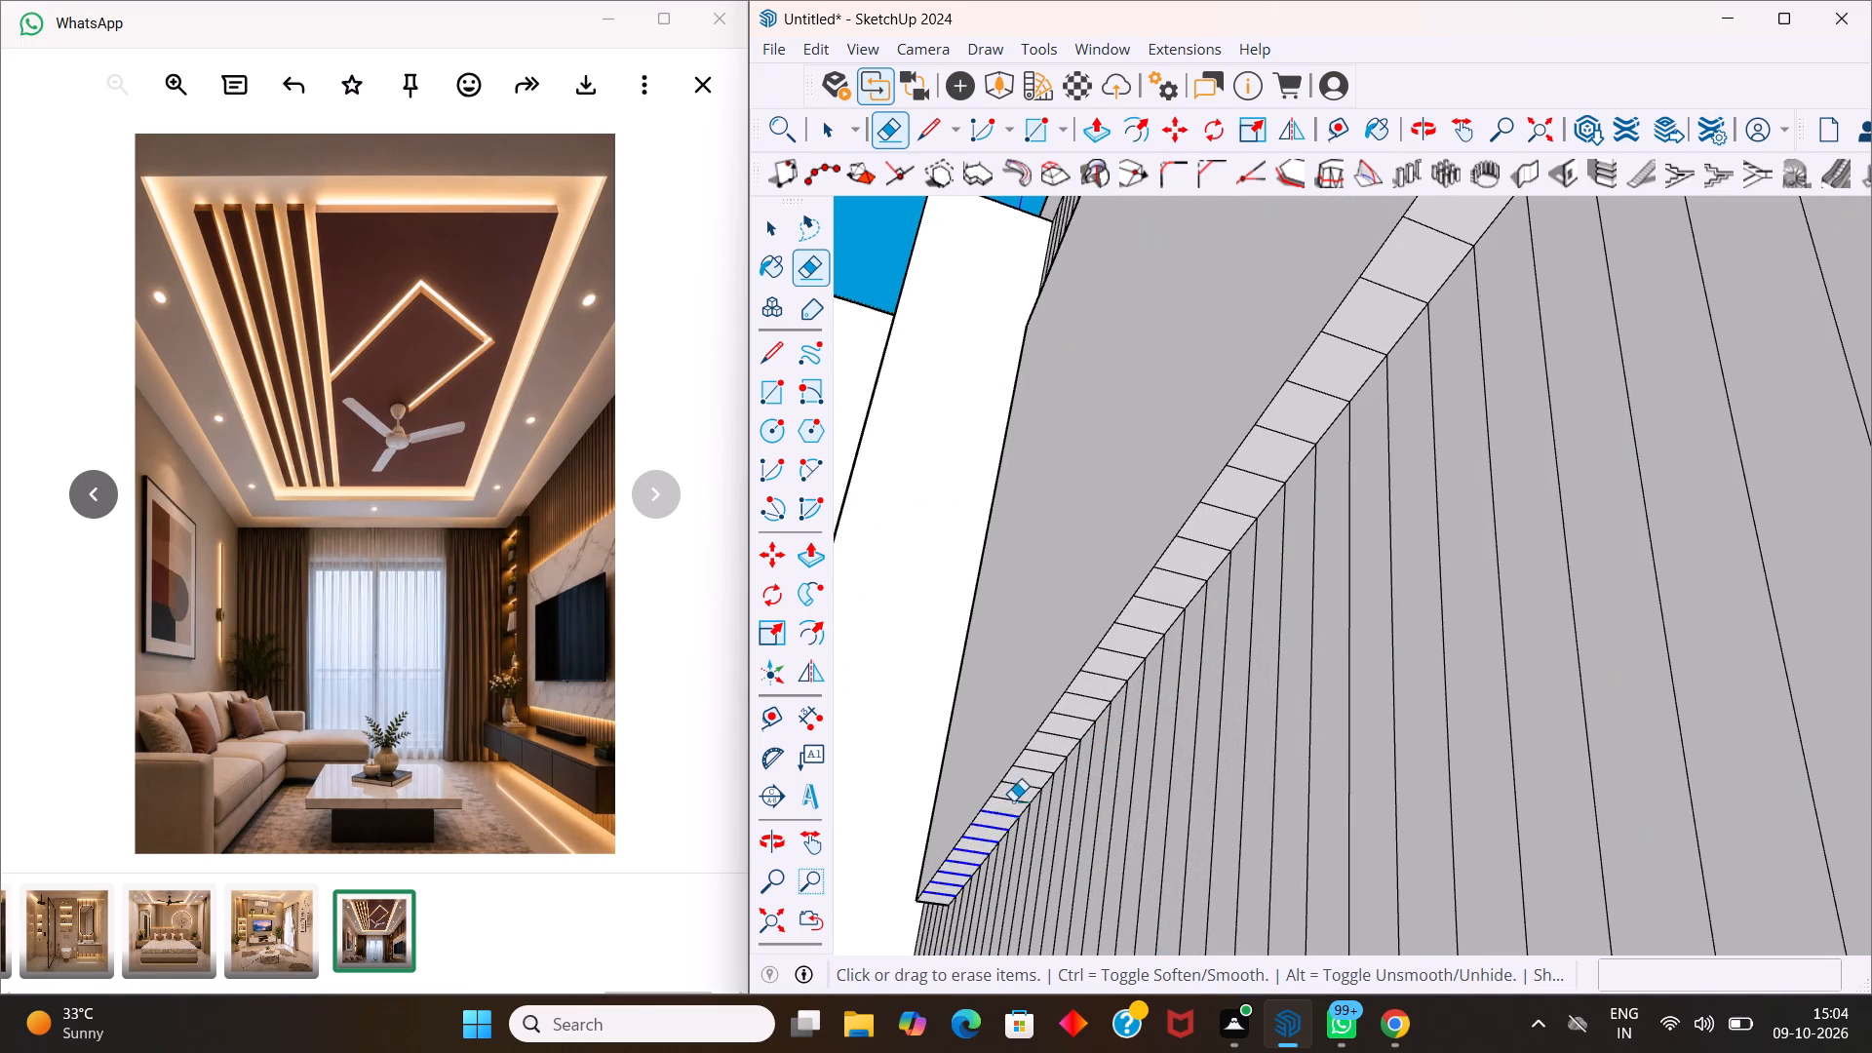
left_click_drag(1013, 800, 1019, 791)
left_click_drag(1032, 773, 1185, 548)
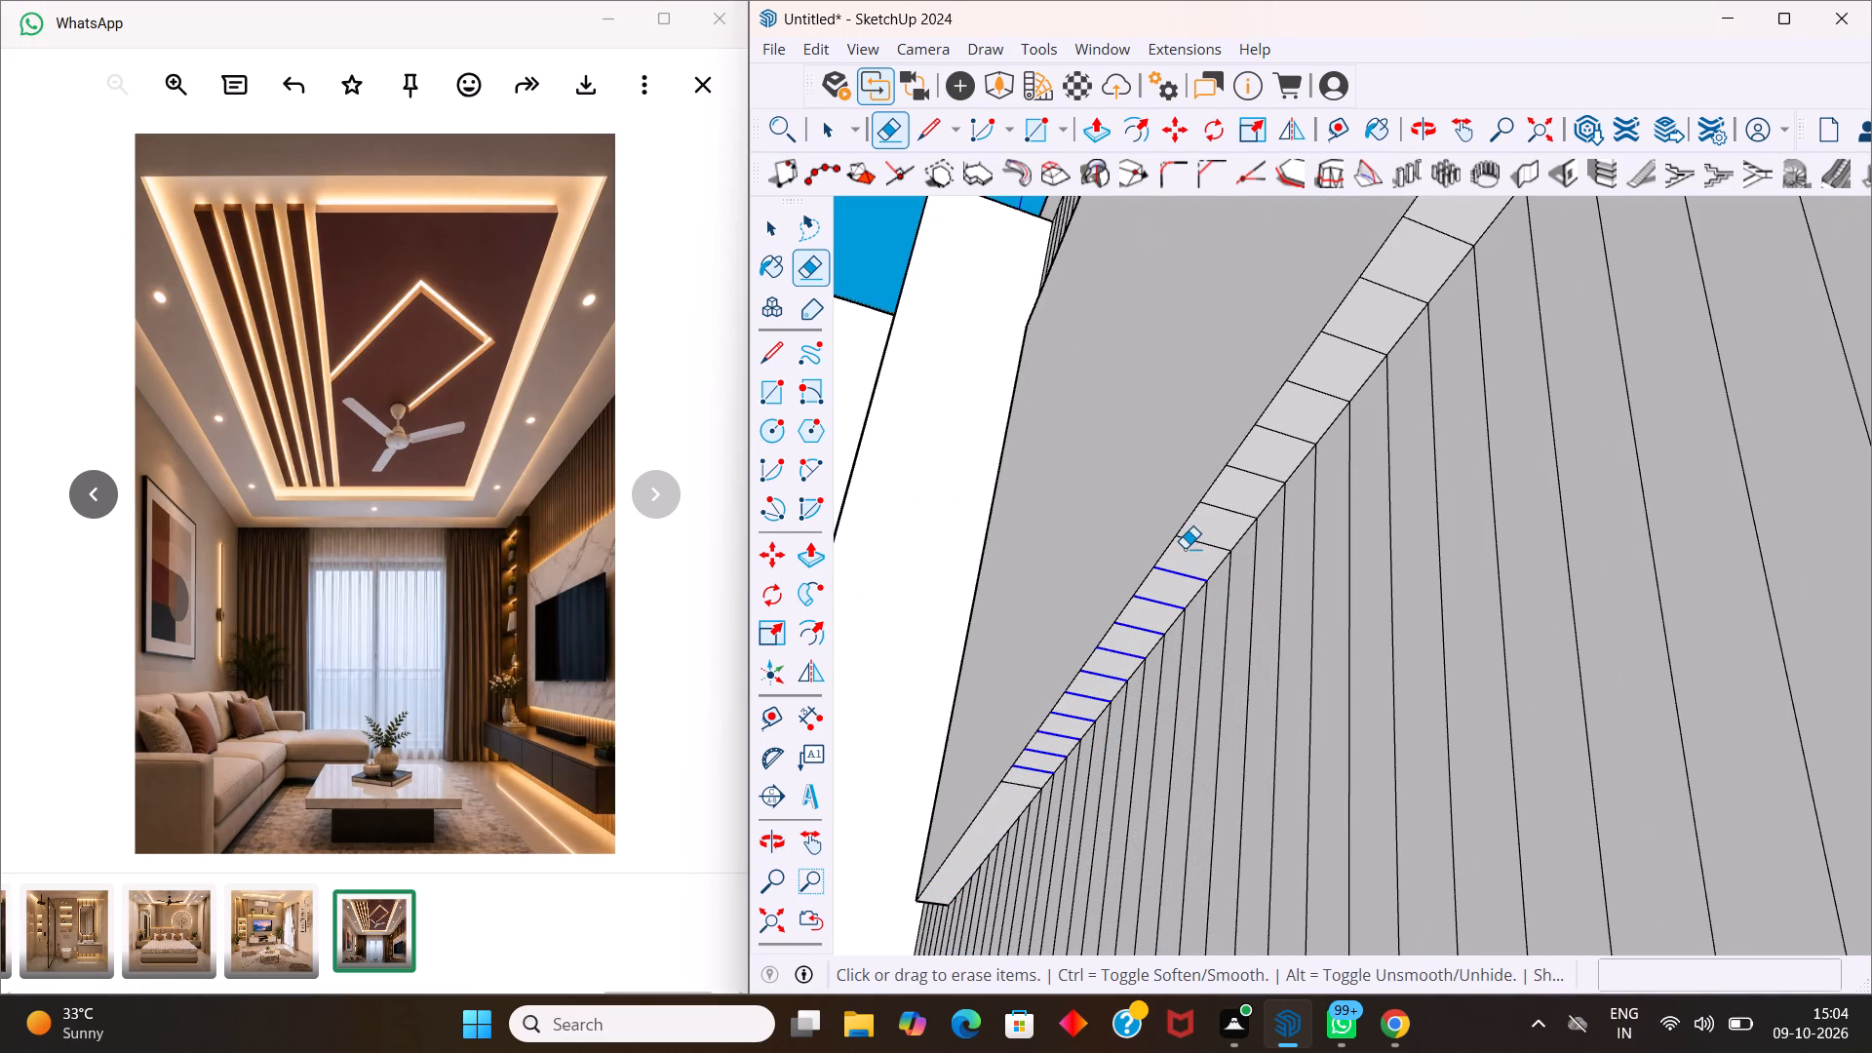
left_click_drag(1185, 548, 1322, 357)
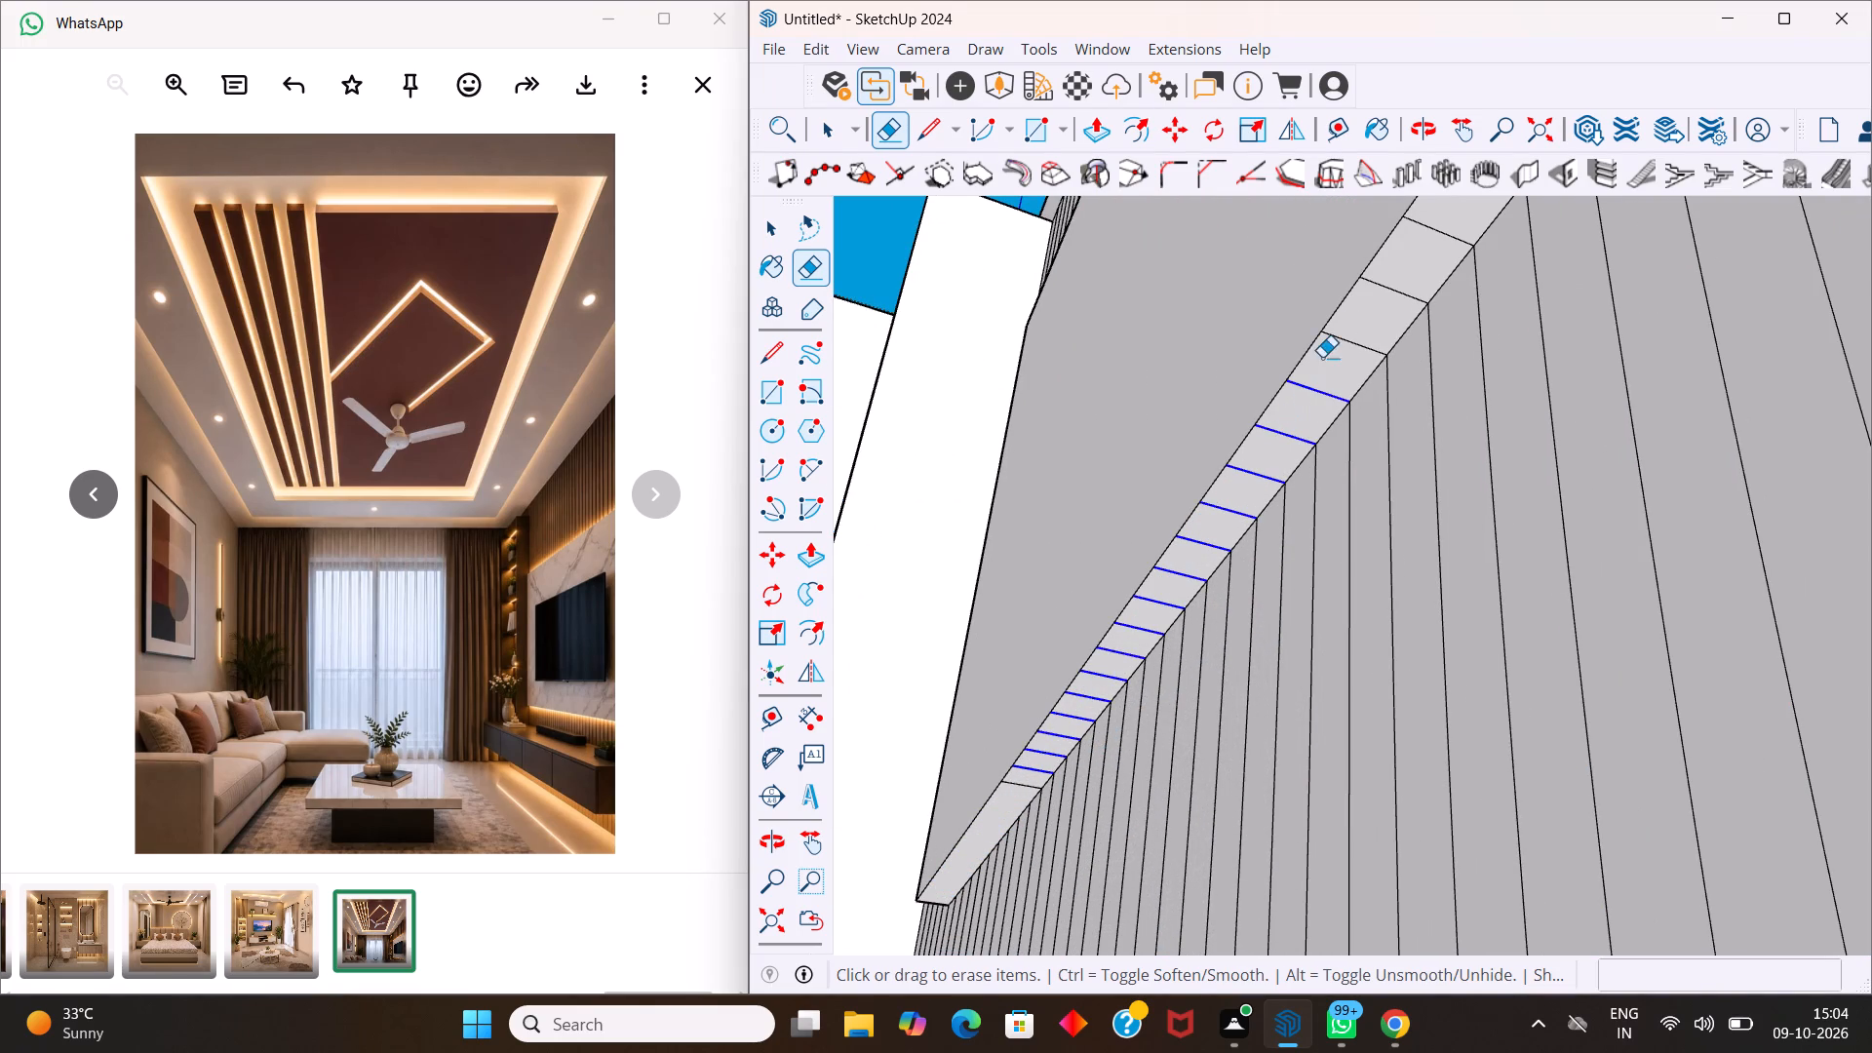
left_click_drag(1322, 357, 1442, 230)
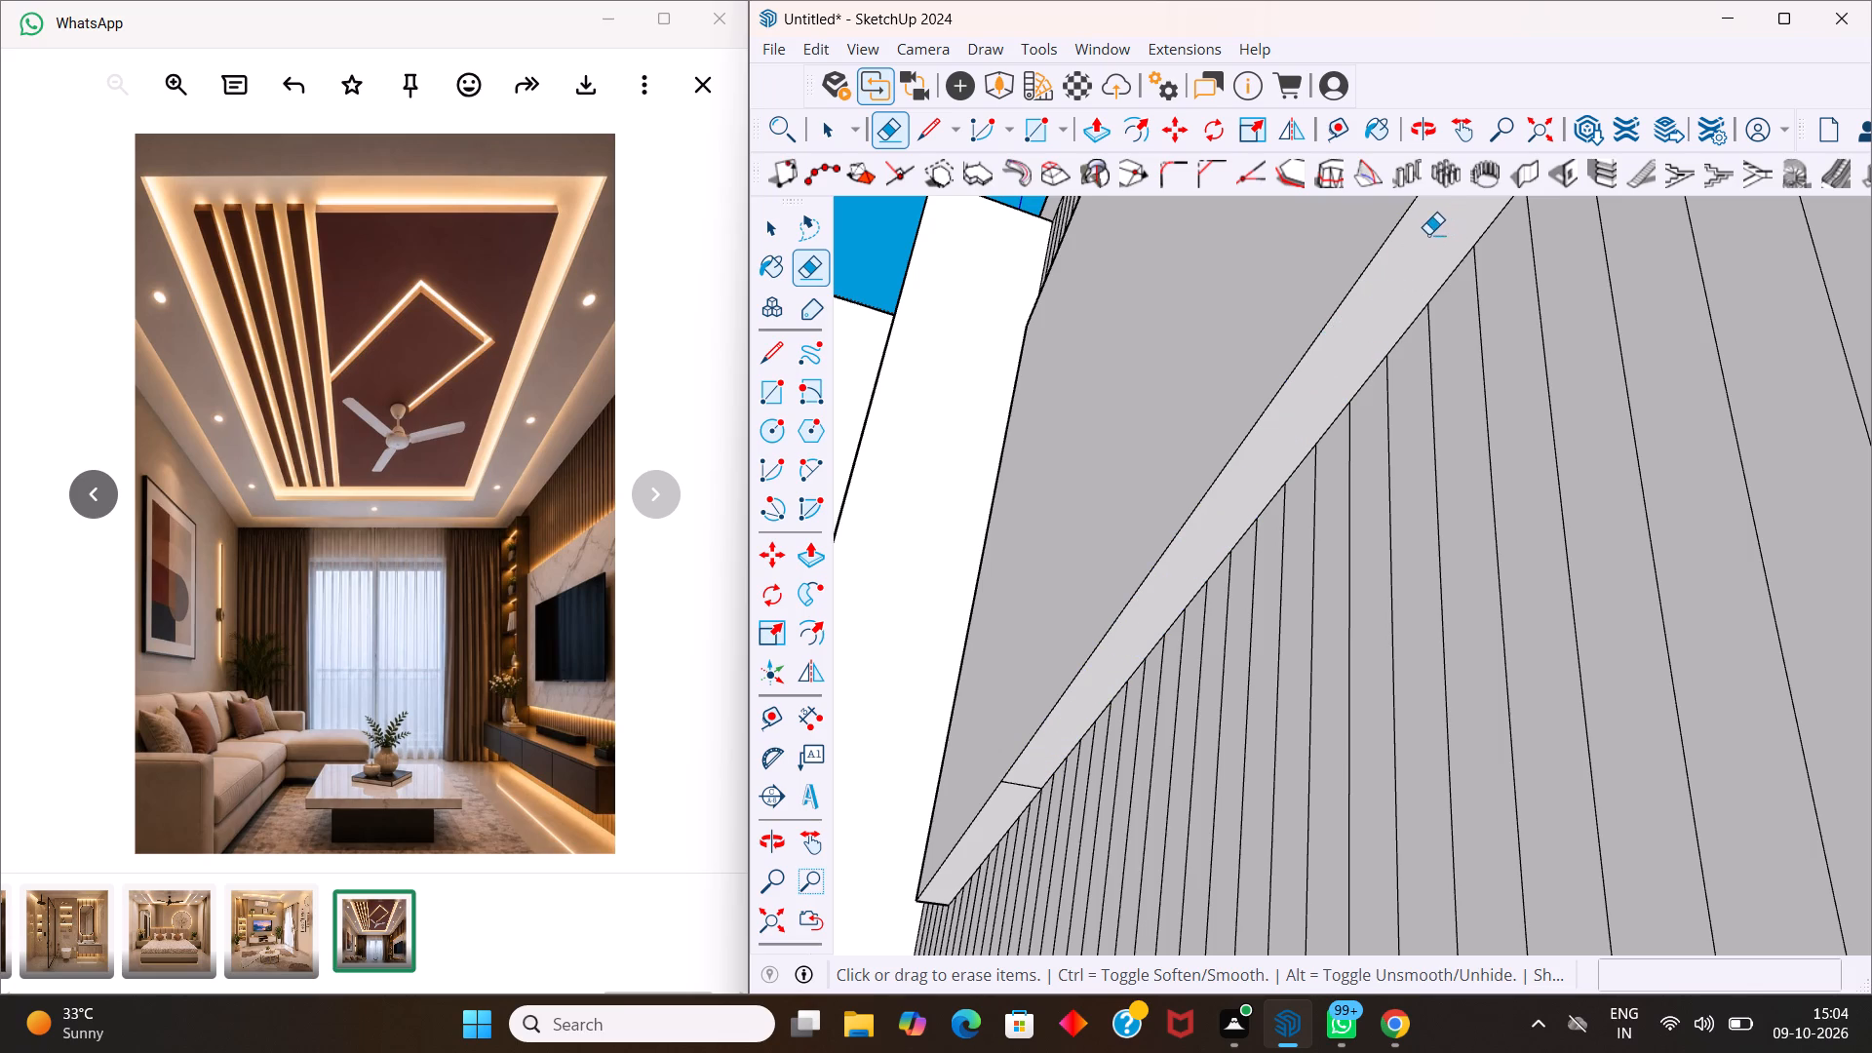
Erase the leftover division lines on the TV panel's underside, near the shelf unit and at the far end.
key("space")
key("e")
left_click(1025, 784)
scroll(1095, 765, "down", 5)
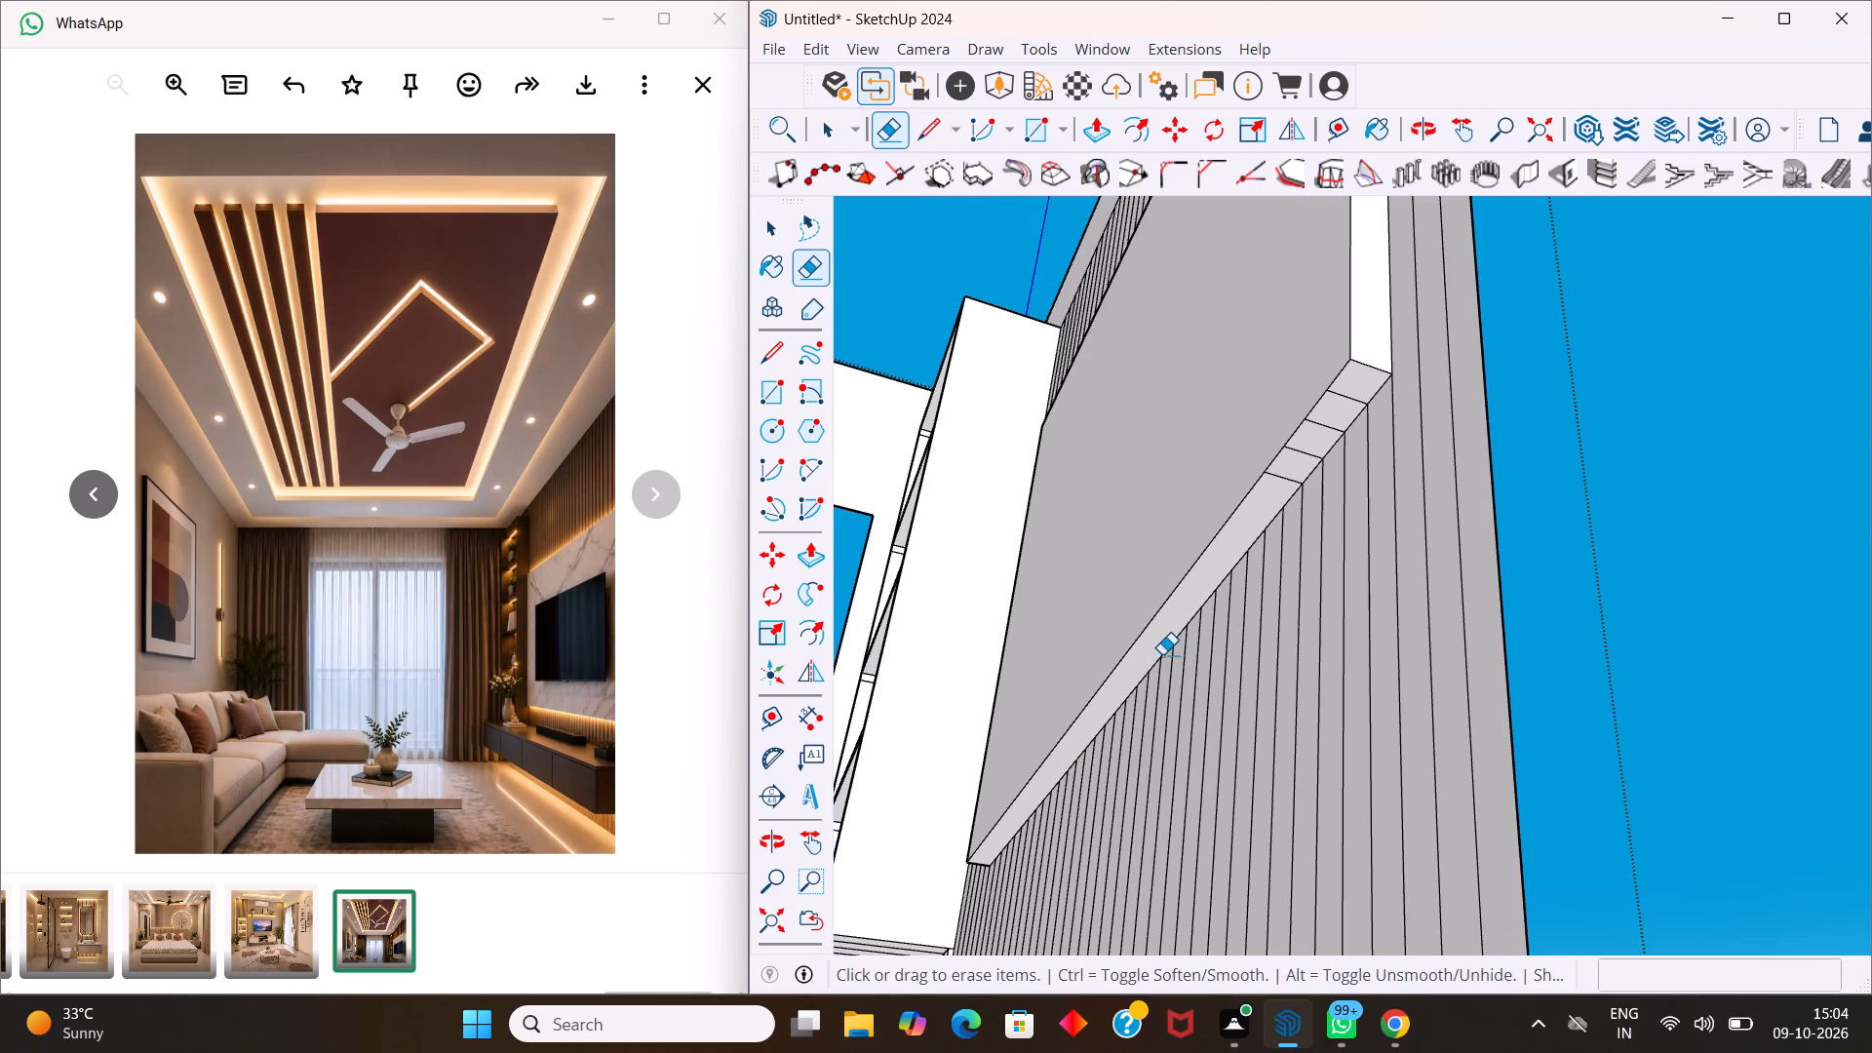
scroll(1317, 434, "up", 3)
left_click_drag(1353, 382, 1284, 493)
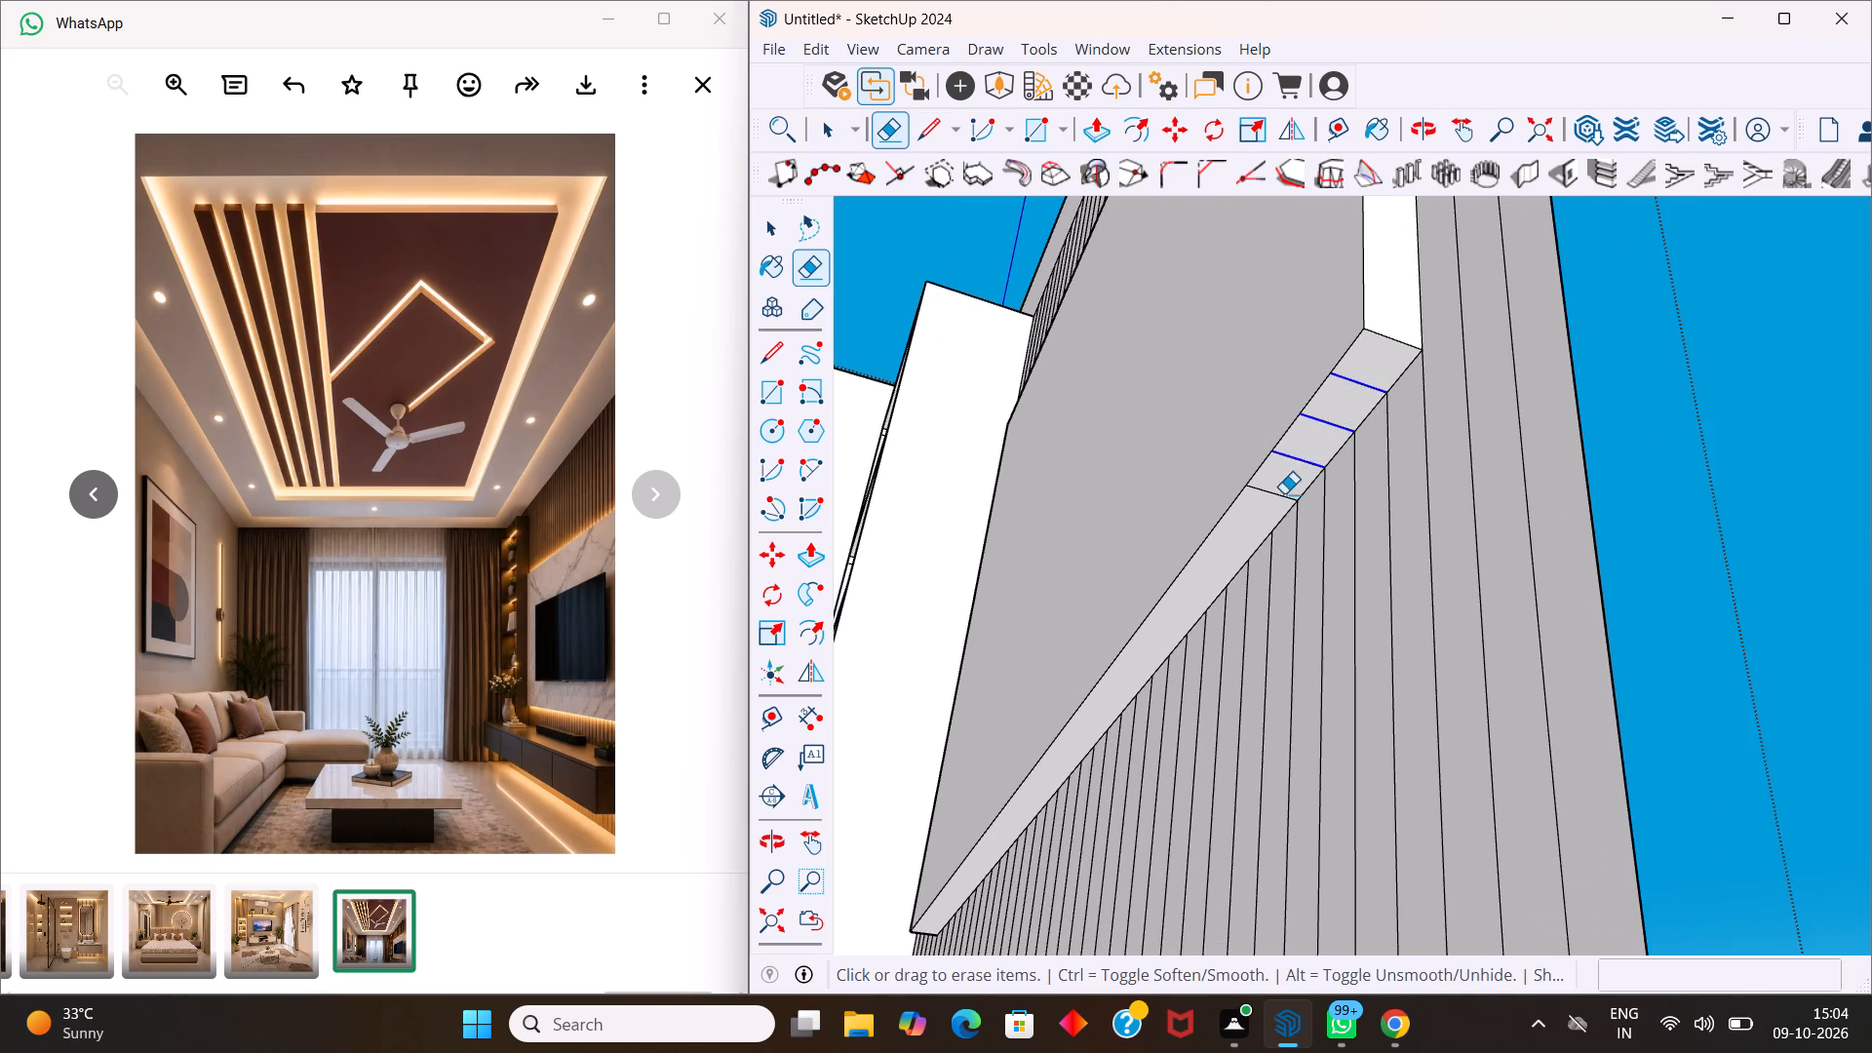
left_click_drag(1284, 493, 1274, 505)
key("space")
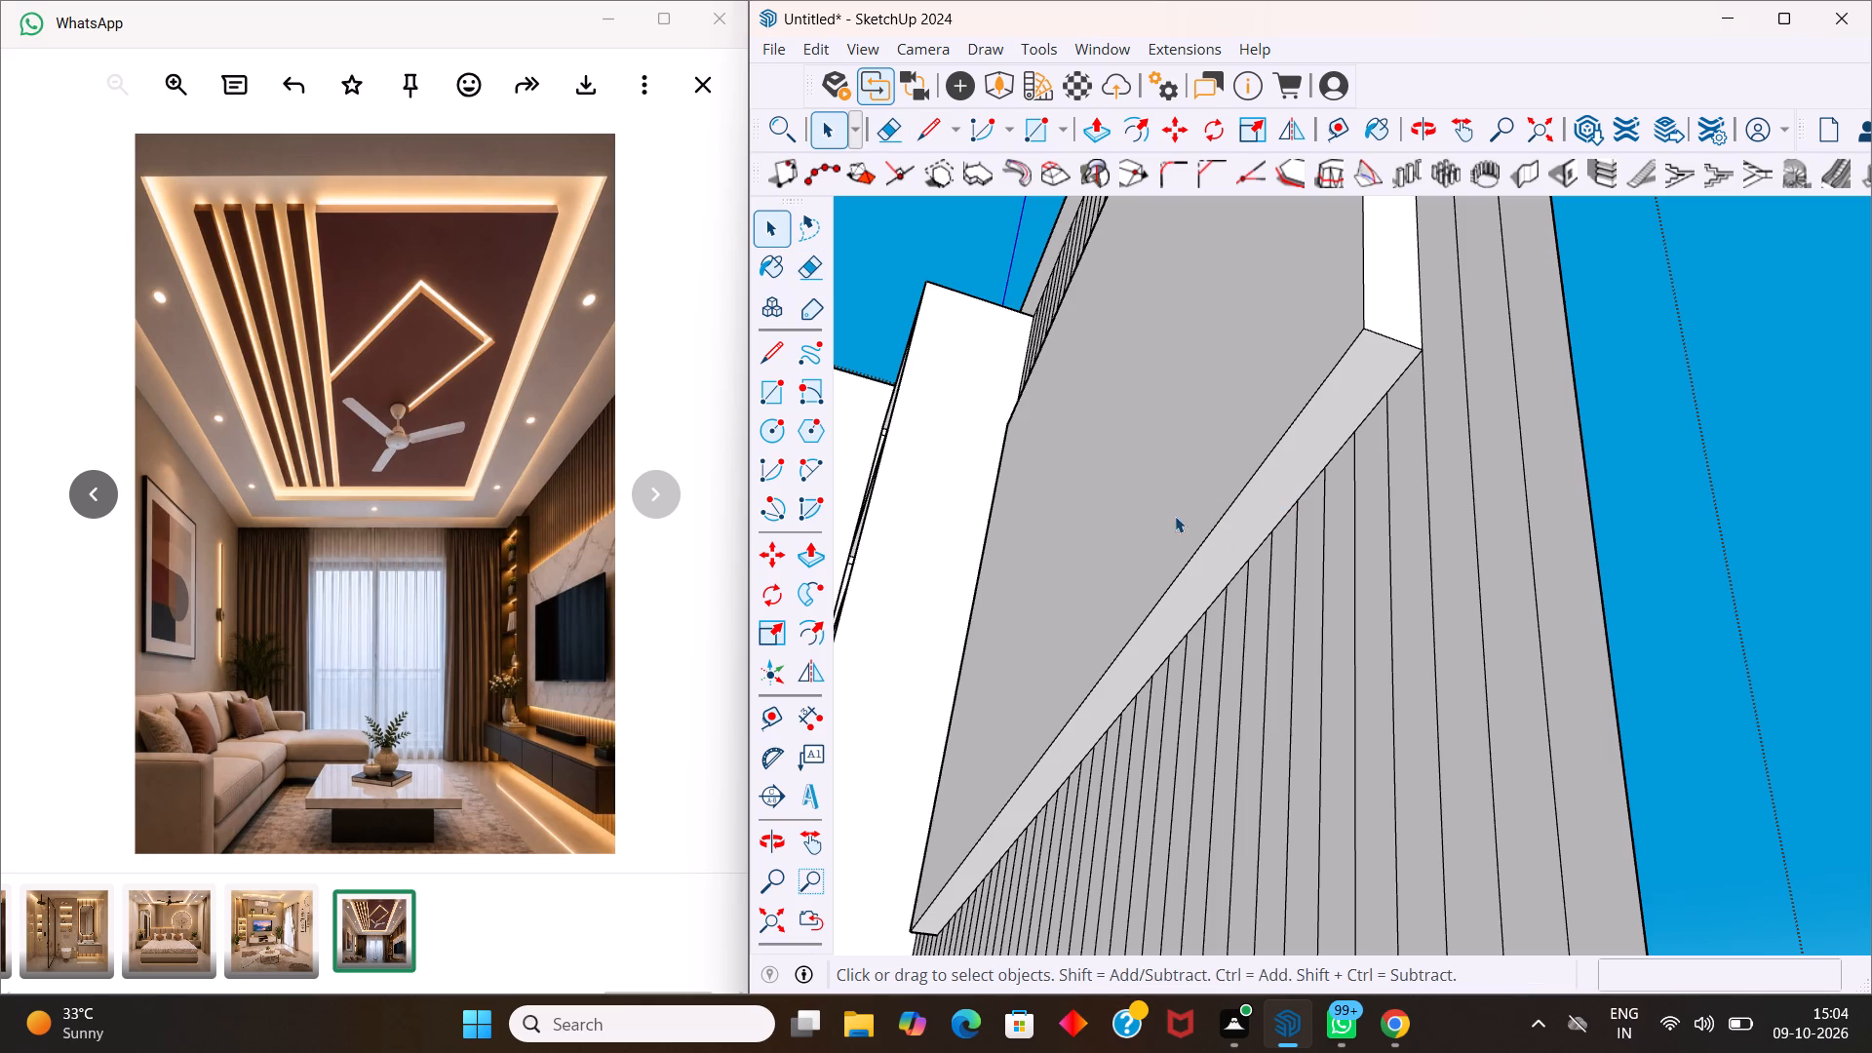
scroll(1155, 526, "down", 13)
middle_click_drag(1076, 518, 1326, 829)
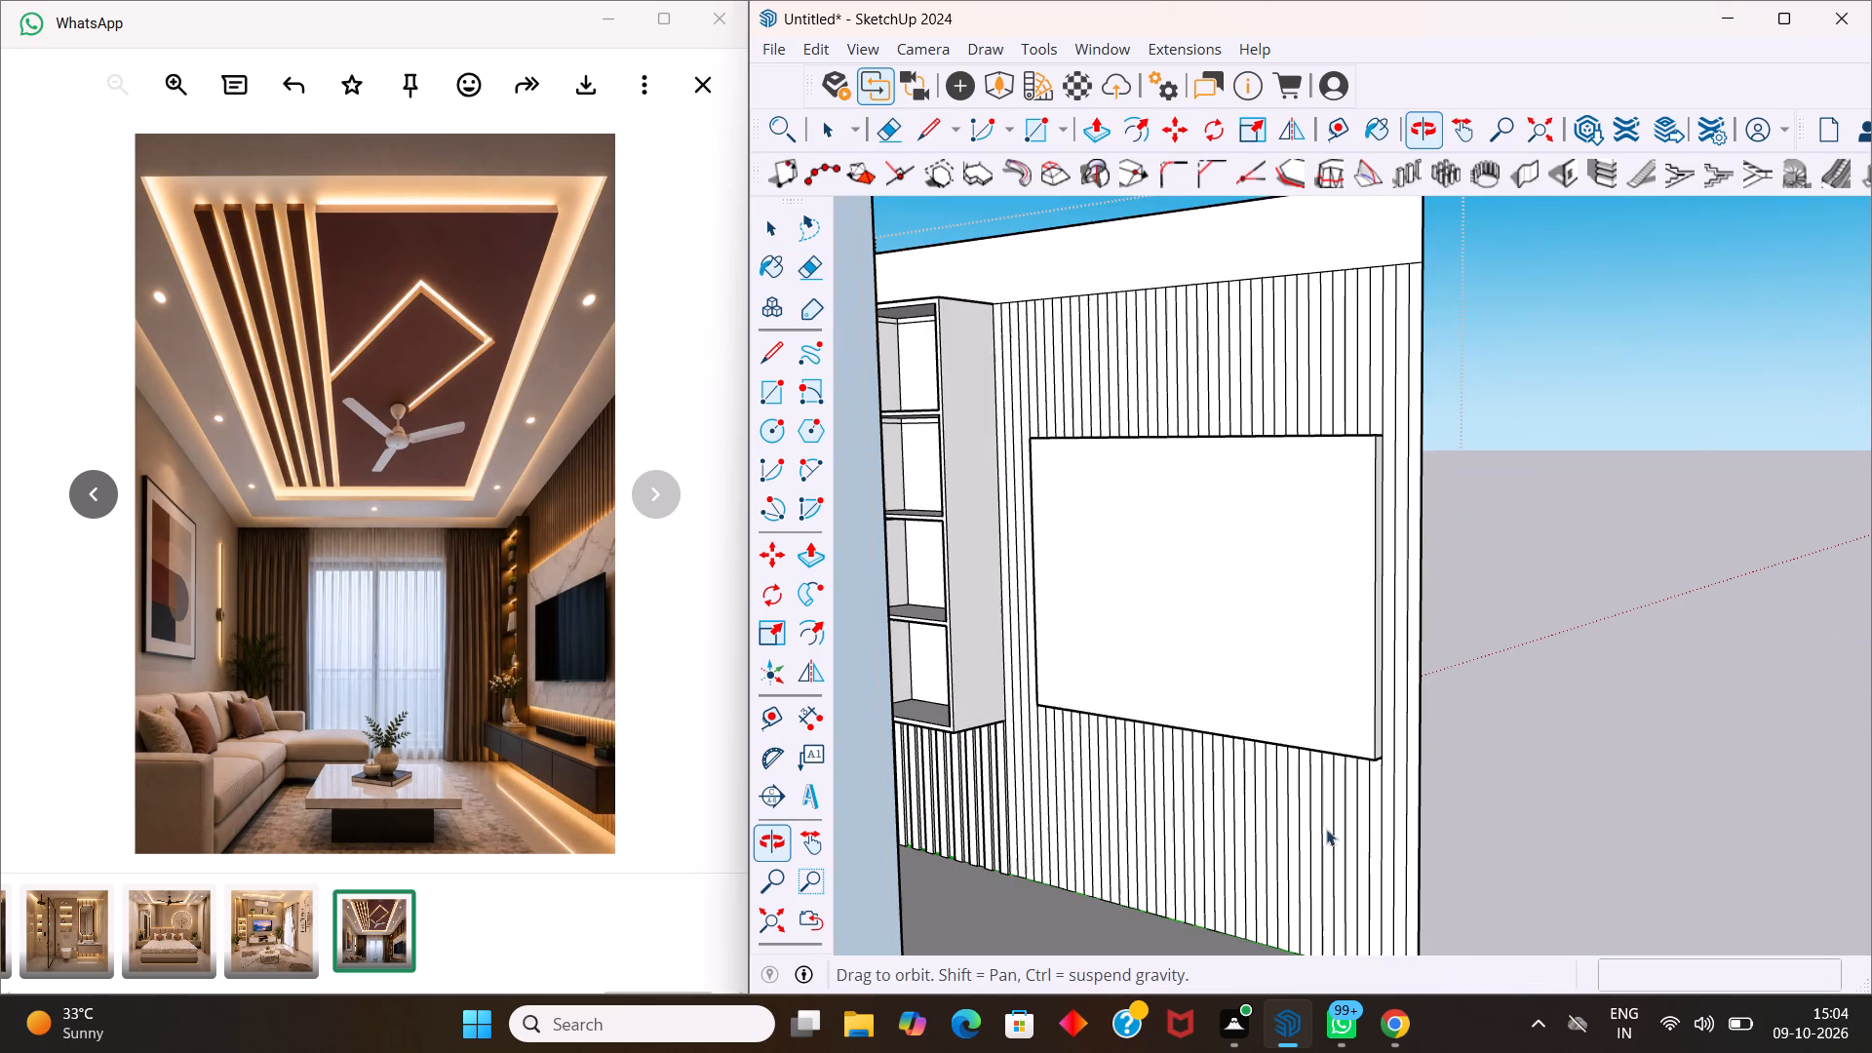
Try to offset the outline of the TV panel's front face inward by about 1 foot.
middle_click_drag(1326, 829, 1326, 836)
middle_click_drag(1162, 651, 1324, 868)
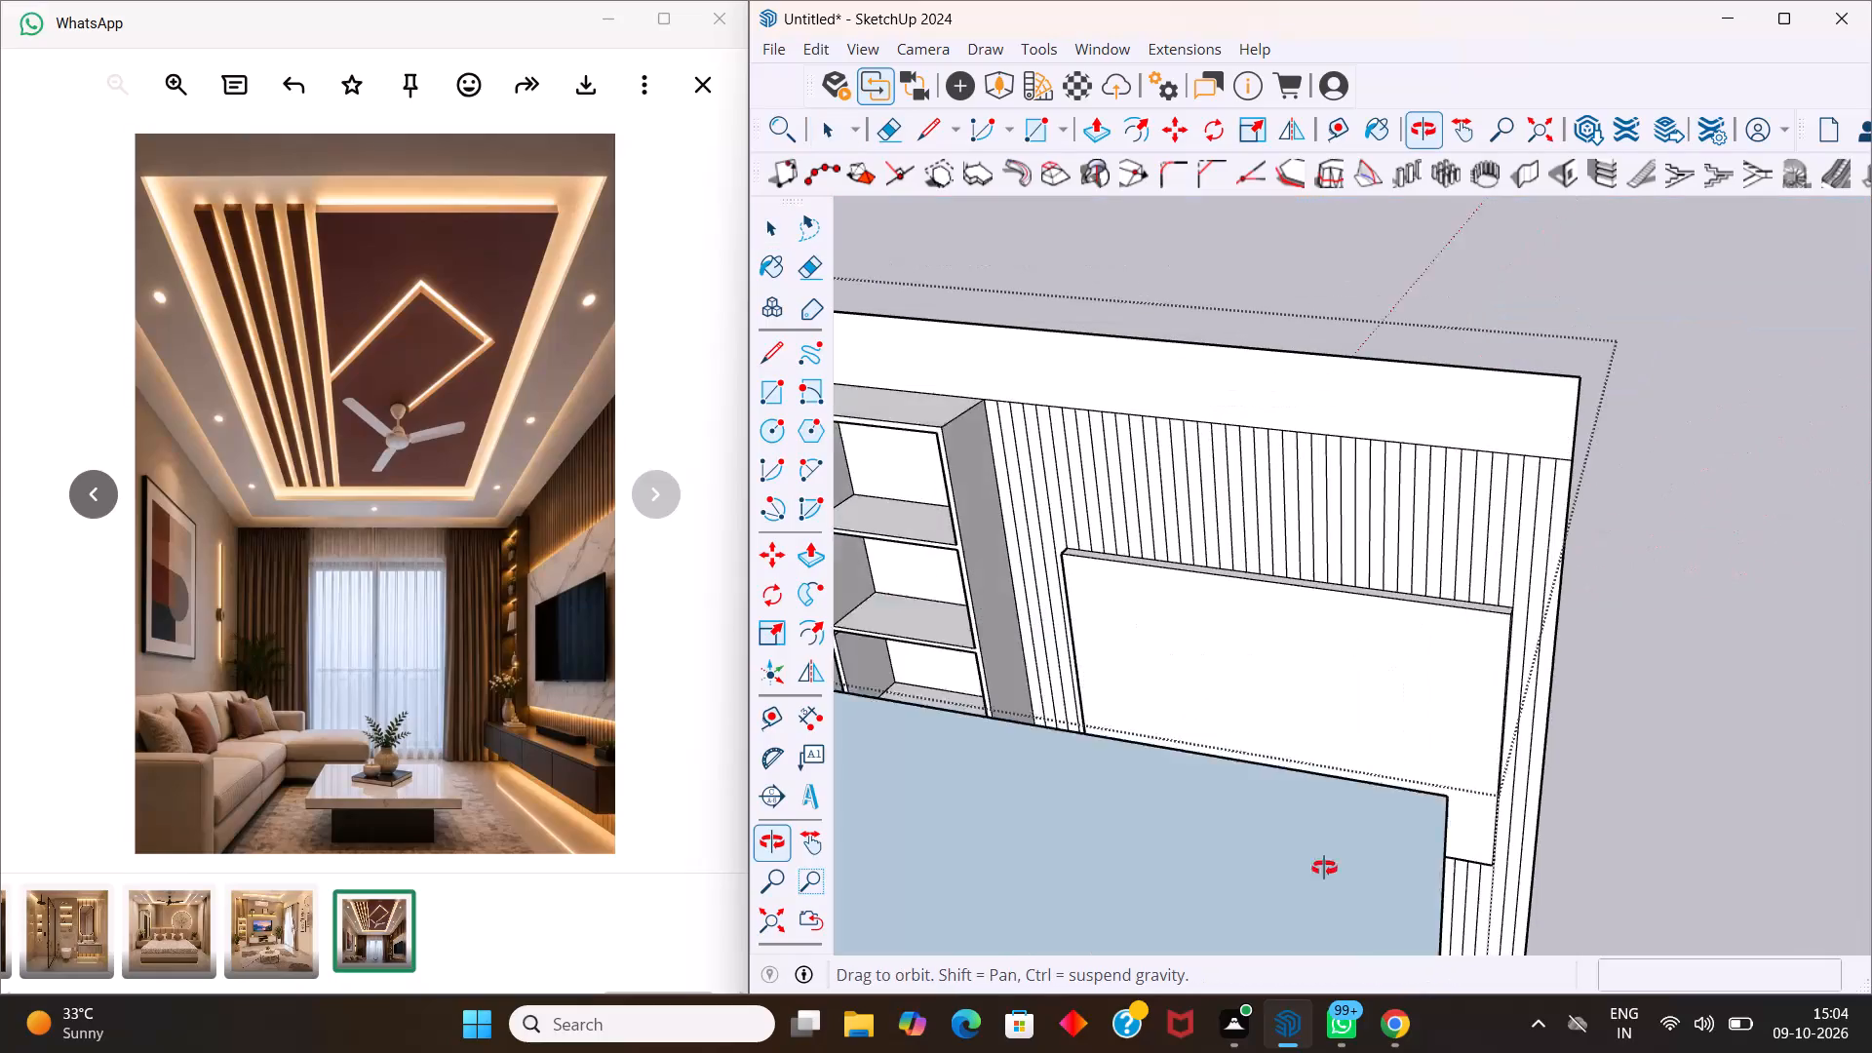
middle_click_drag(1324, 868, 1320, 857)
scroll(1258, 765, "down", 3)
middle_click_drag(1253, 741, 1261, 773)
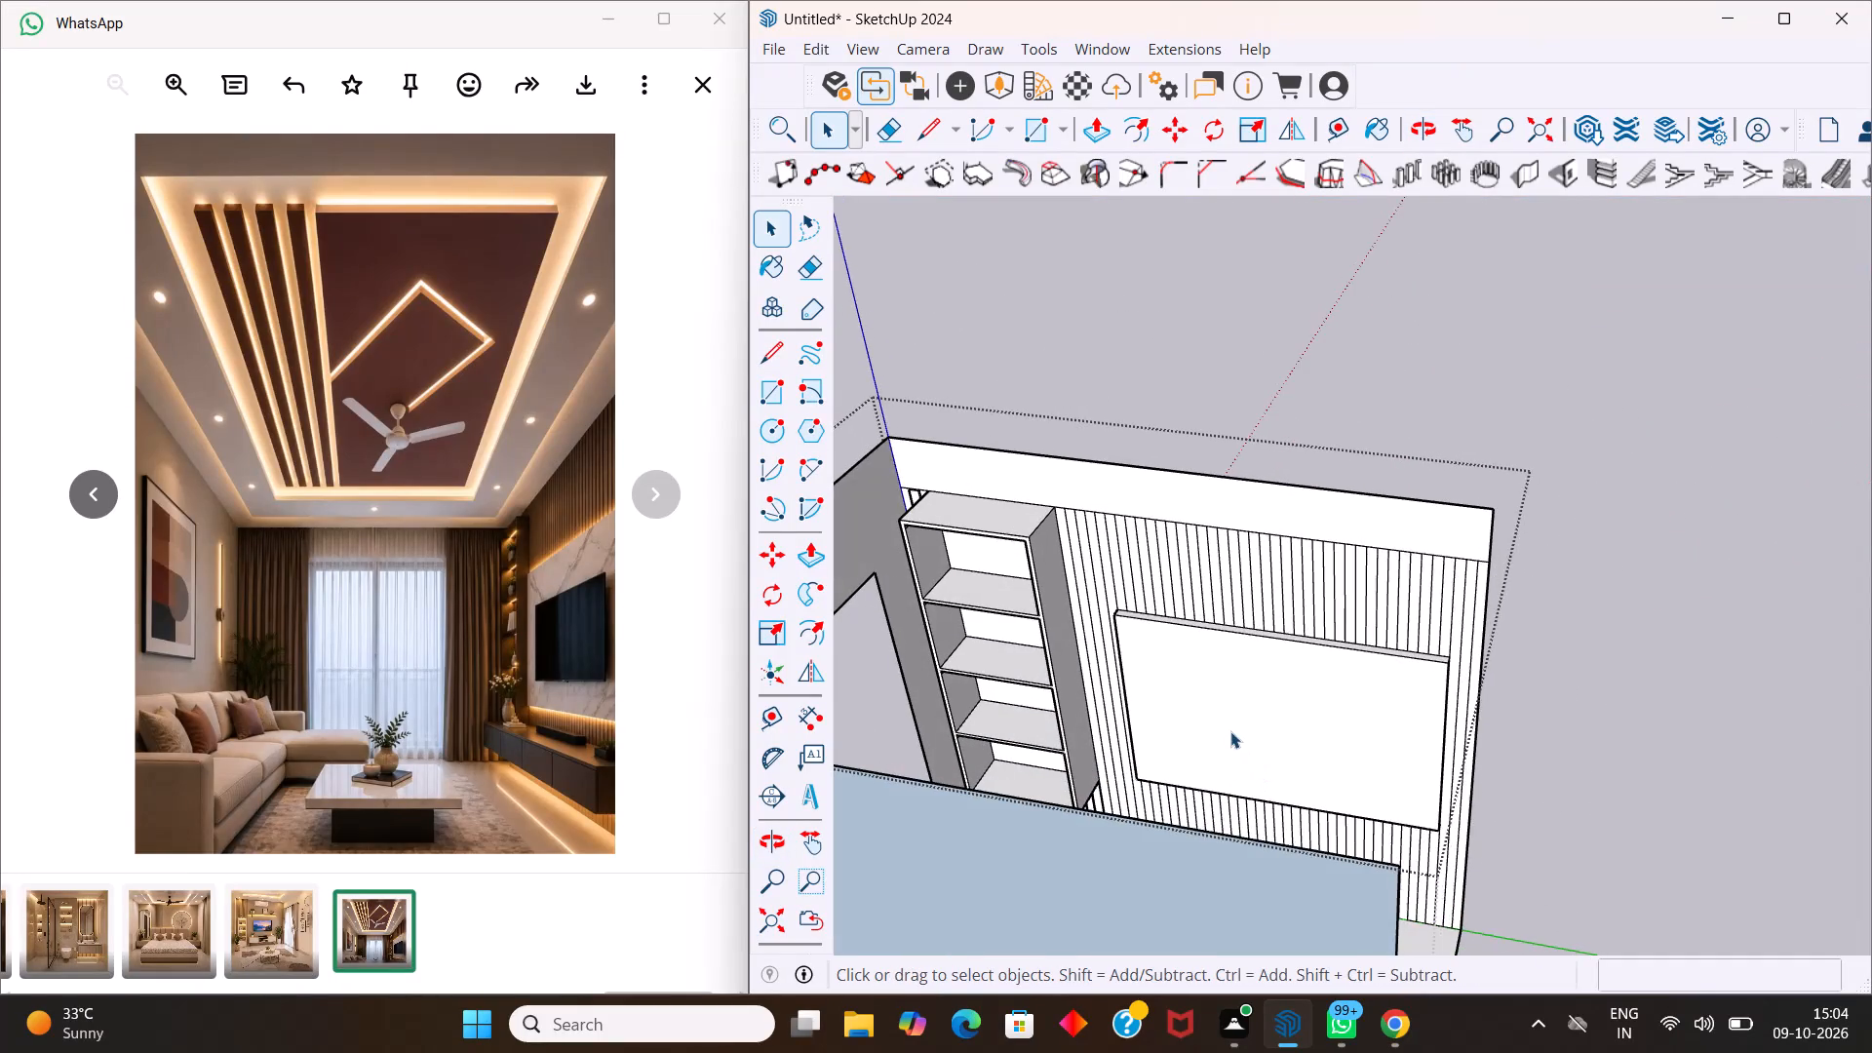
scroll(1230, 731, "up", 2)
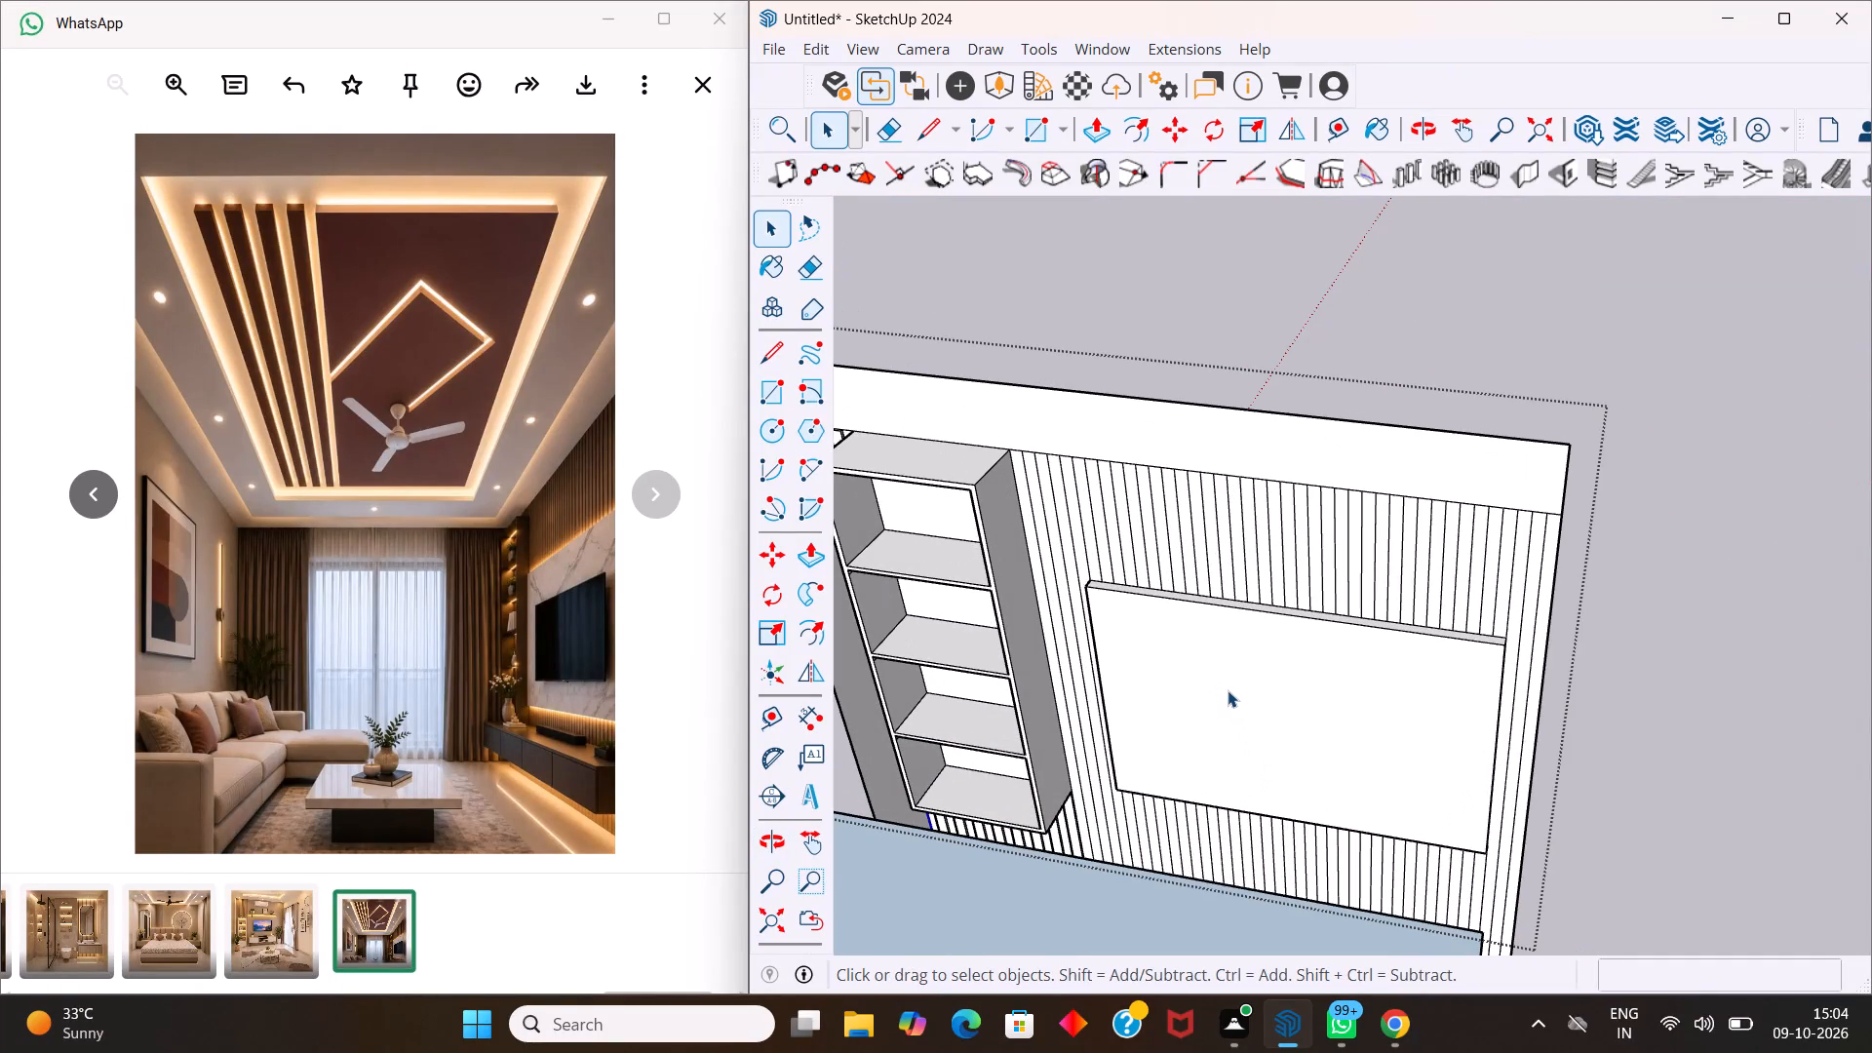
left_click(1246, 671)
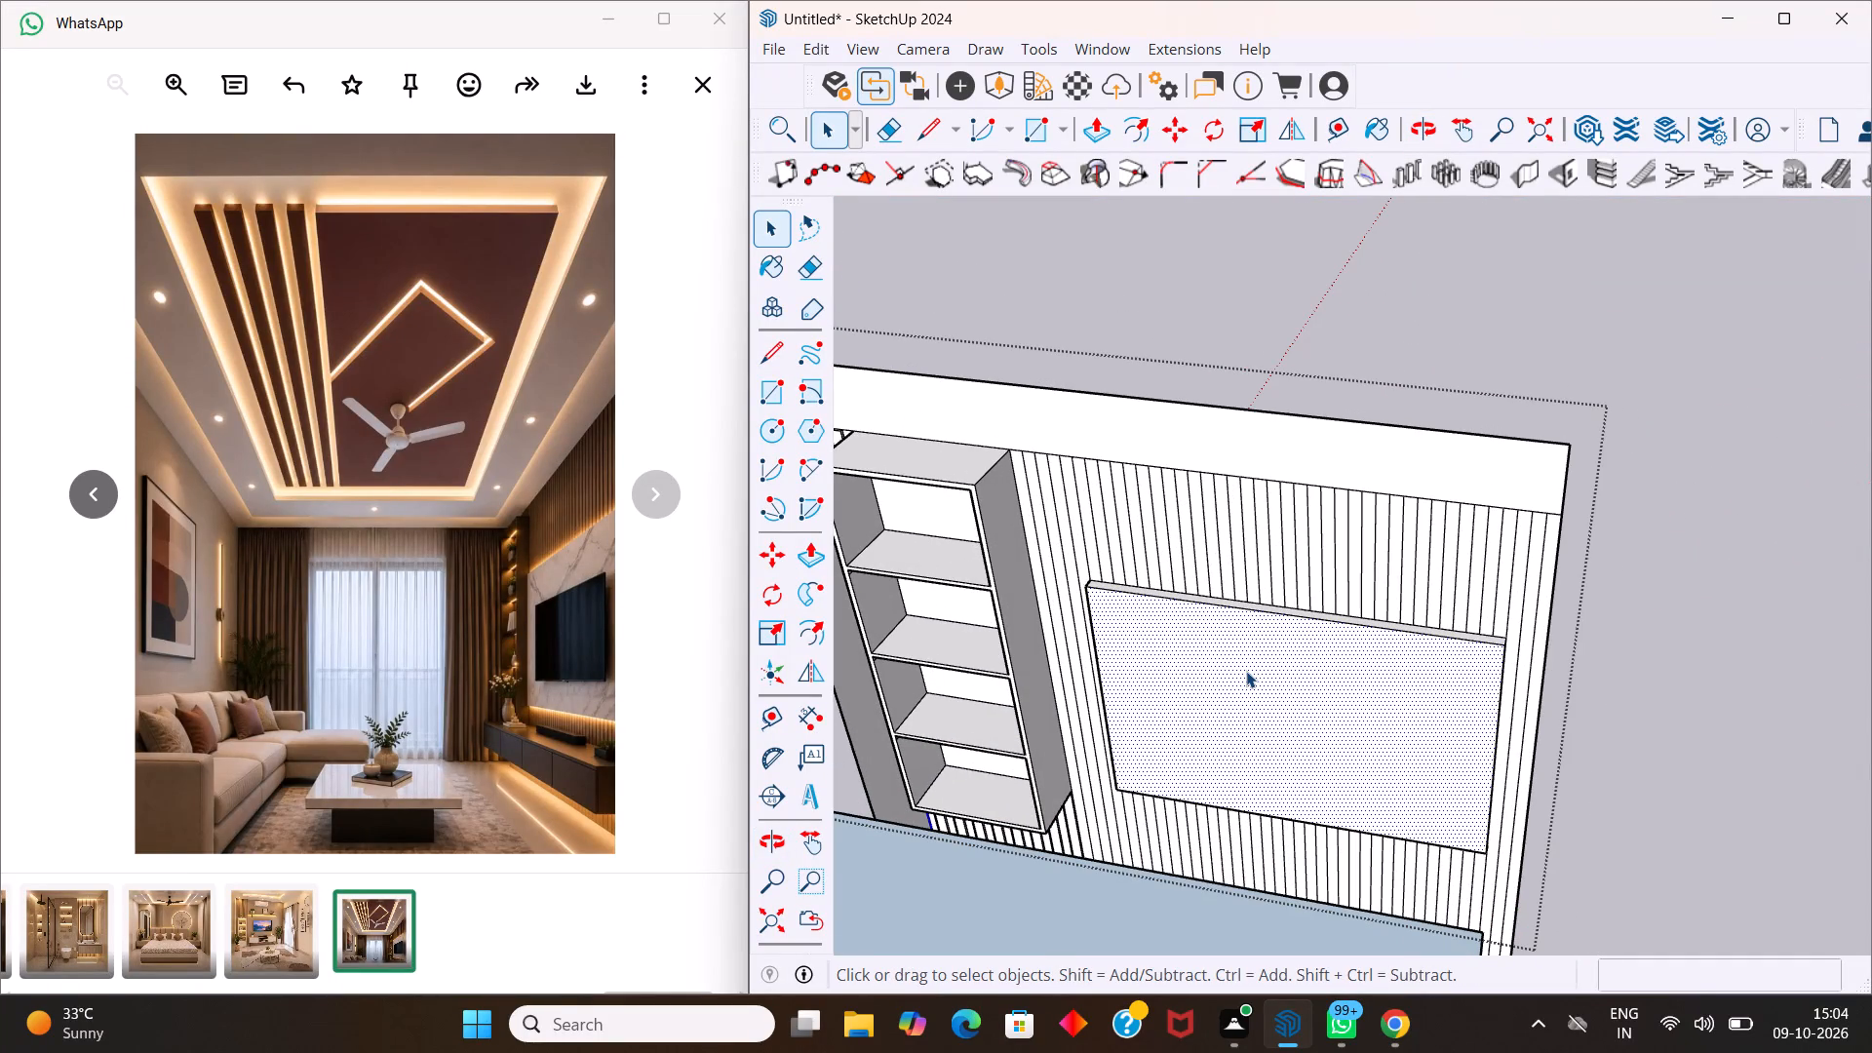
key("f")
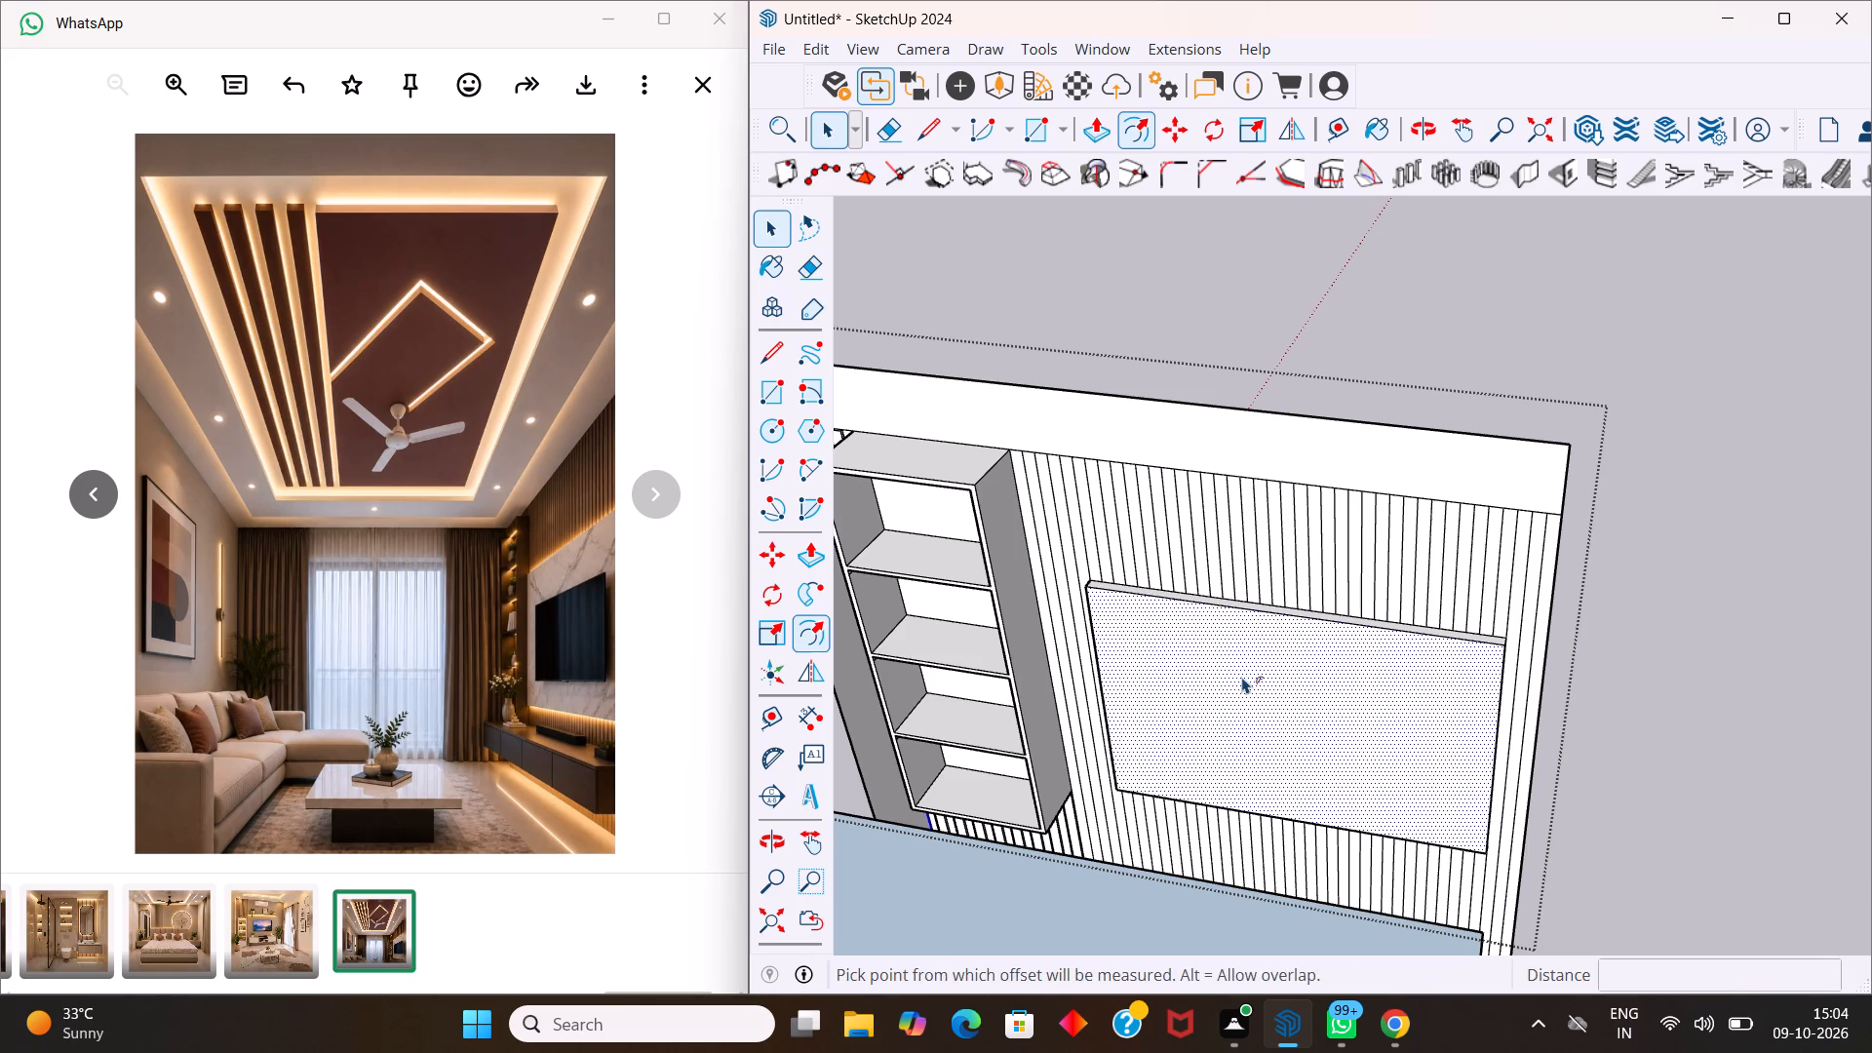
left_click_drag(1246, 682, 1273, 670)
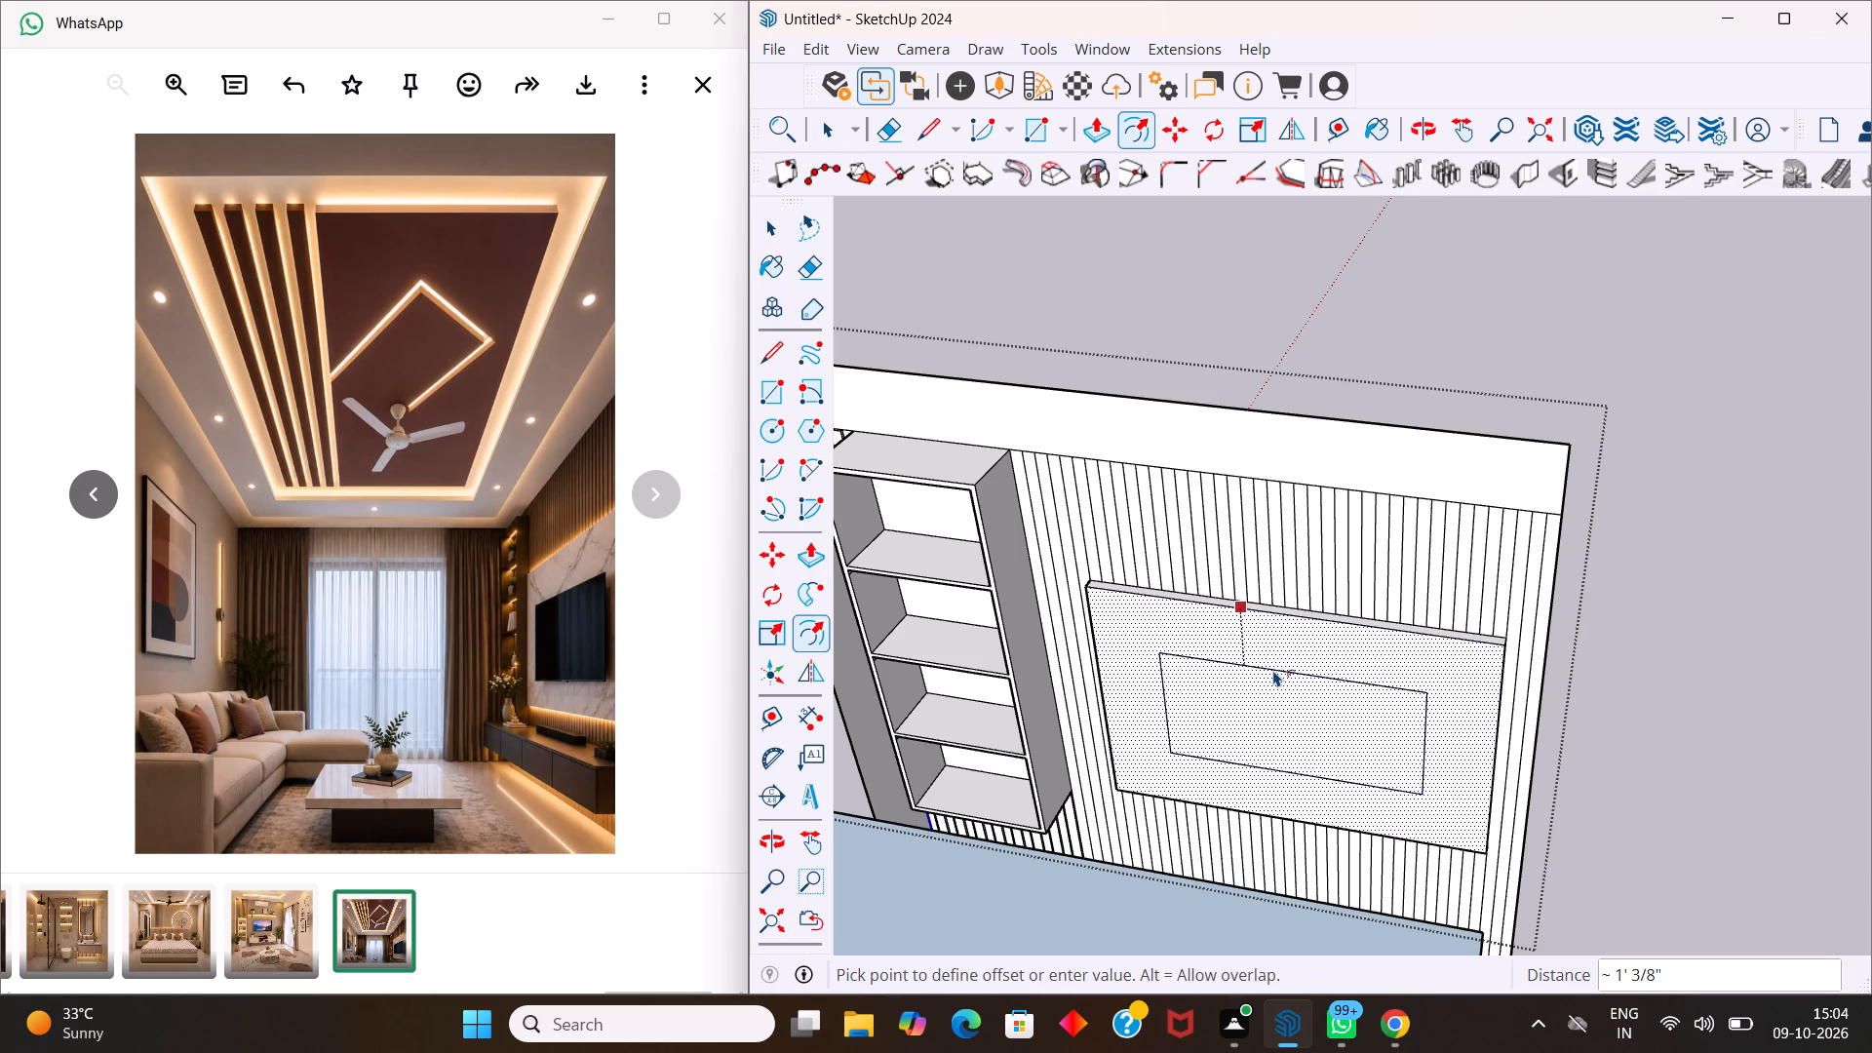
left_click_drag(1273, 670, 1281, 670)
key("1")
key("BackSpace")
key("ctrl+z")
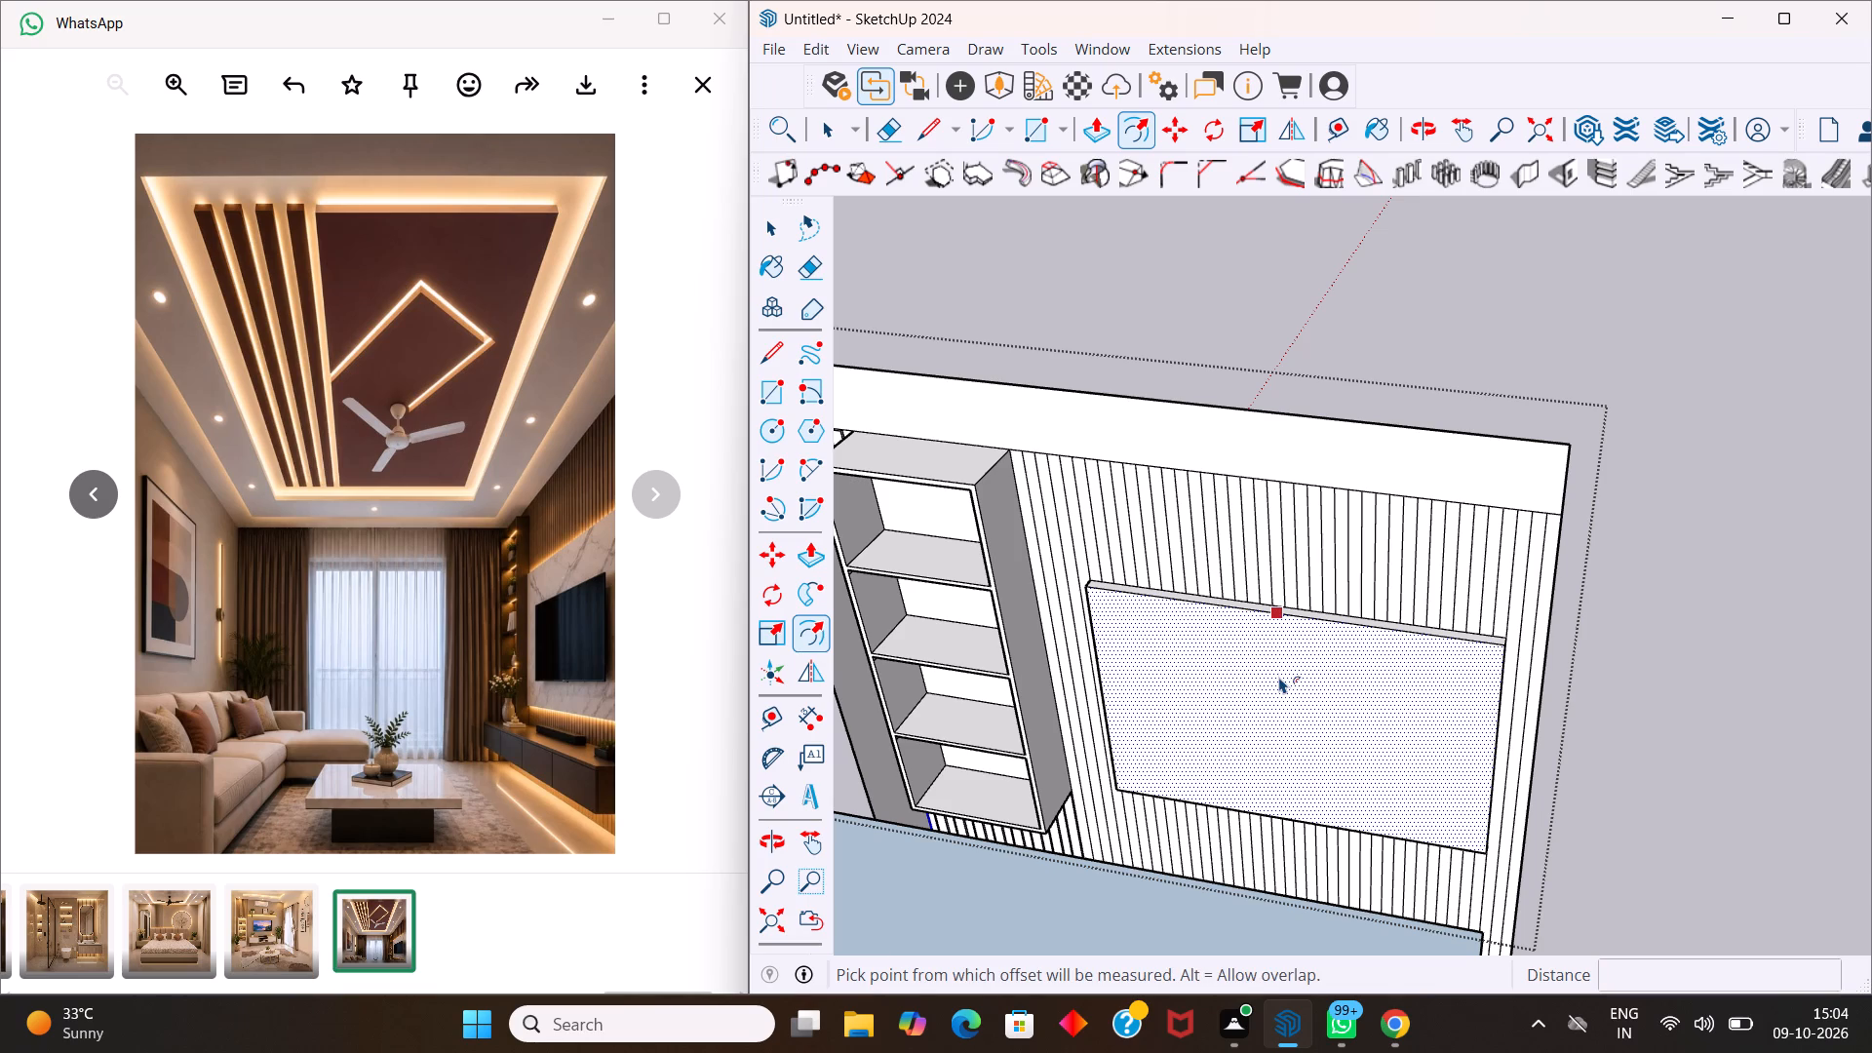
Offset the outline of the TV panel's front face inward by about 11 5/8".
left_click_drag(1279, 677, 1276, 668)
left_click(1276, 668)
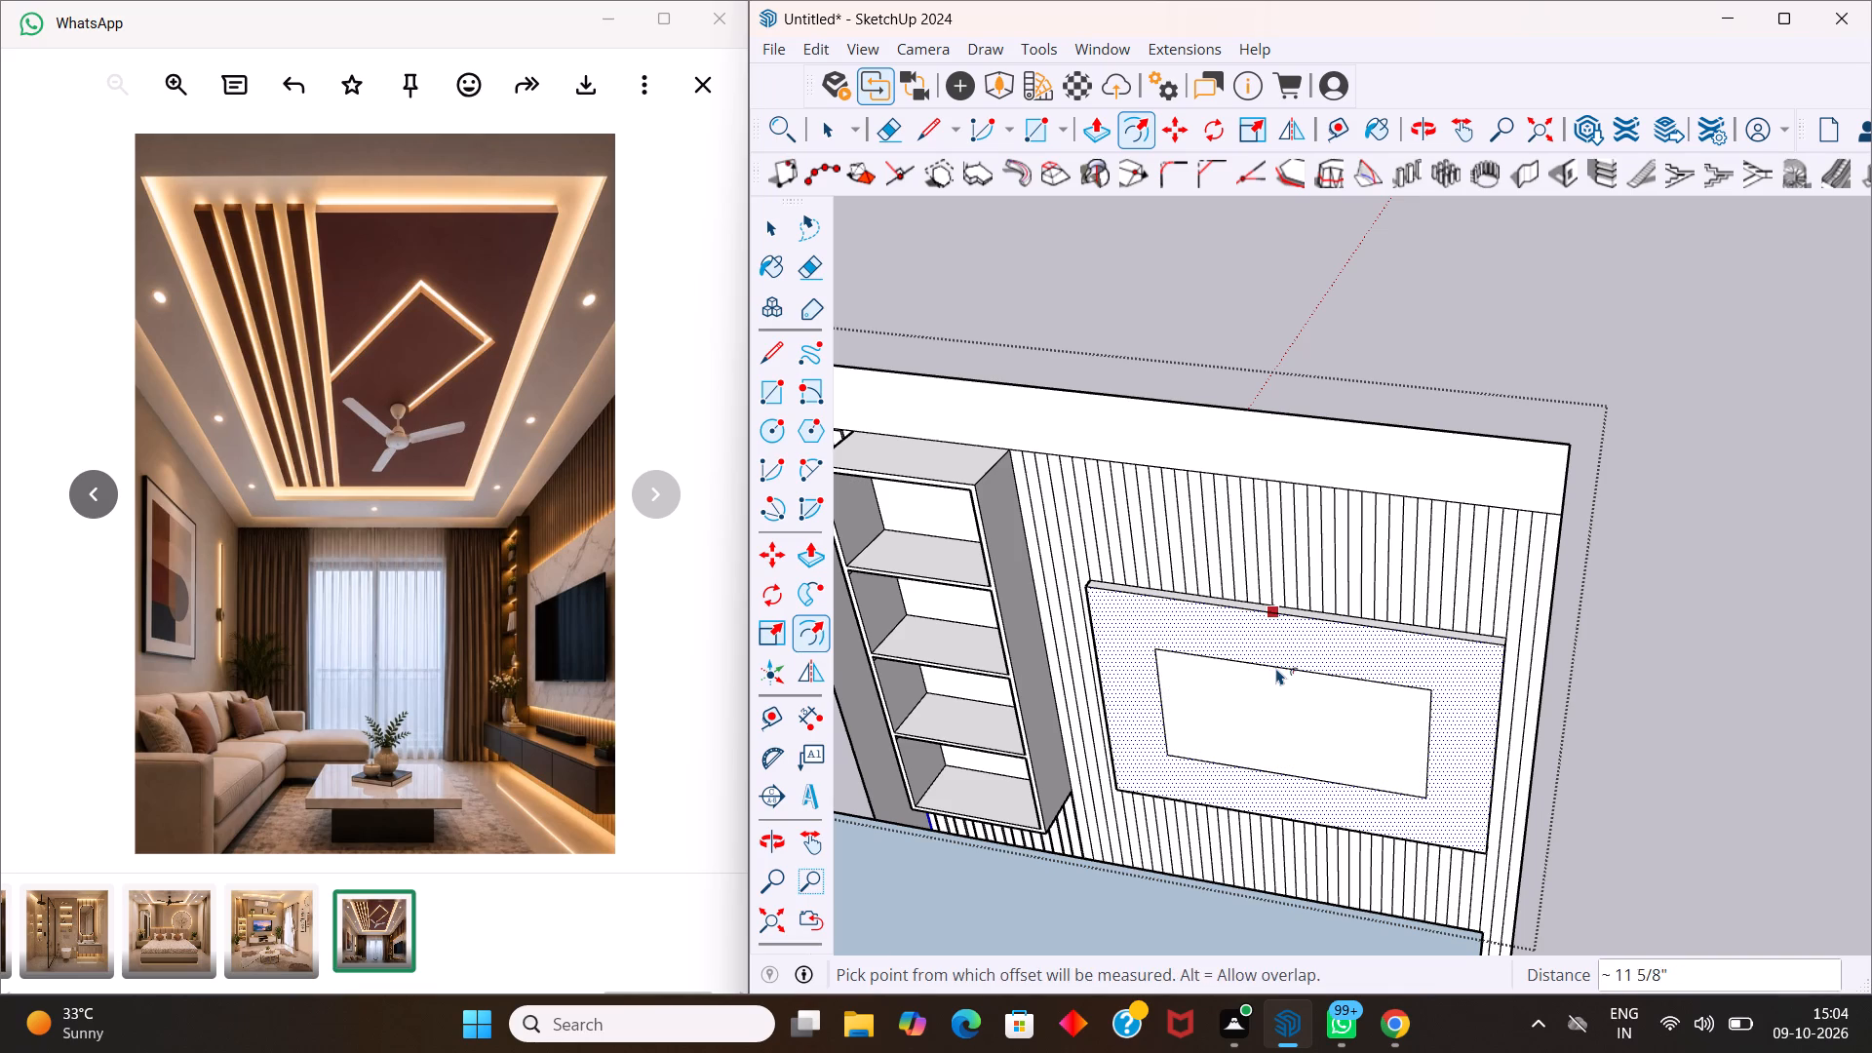
key("space")
key("Escape")
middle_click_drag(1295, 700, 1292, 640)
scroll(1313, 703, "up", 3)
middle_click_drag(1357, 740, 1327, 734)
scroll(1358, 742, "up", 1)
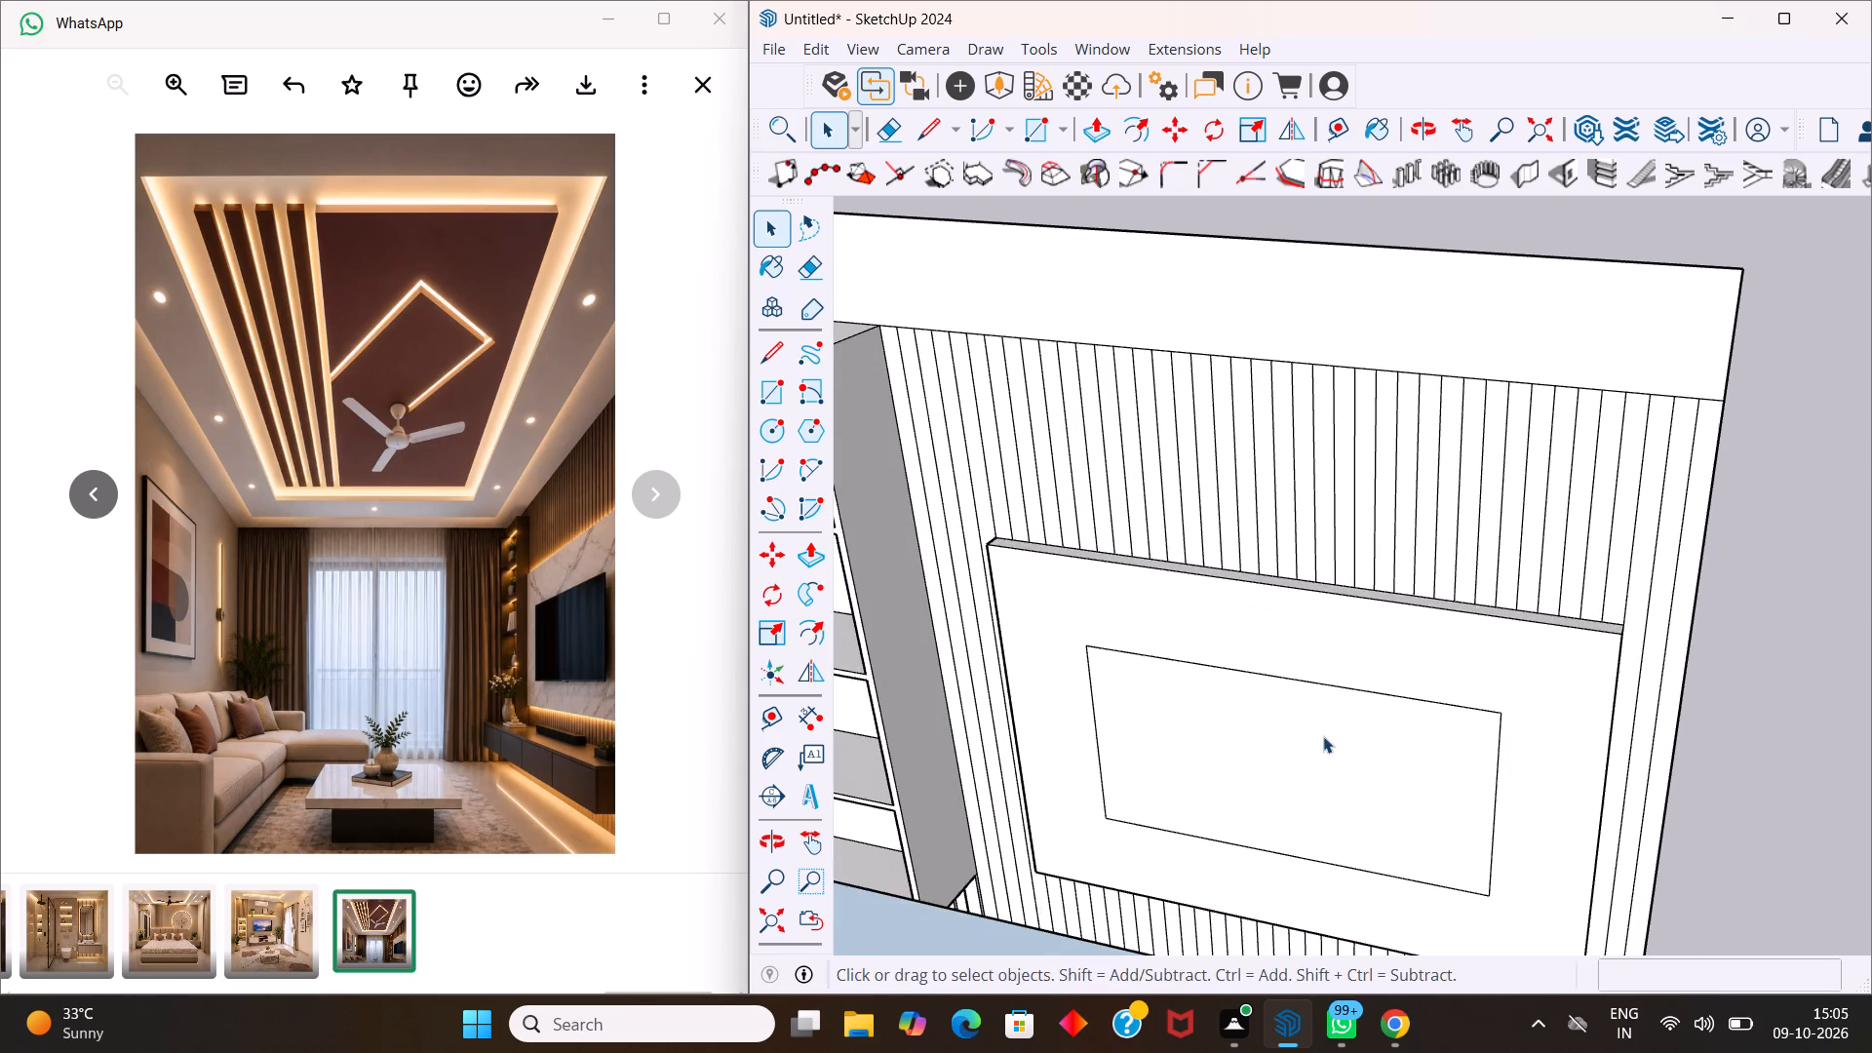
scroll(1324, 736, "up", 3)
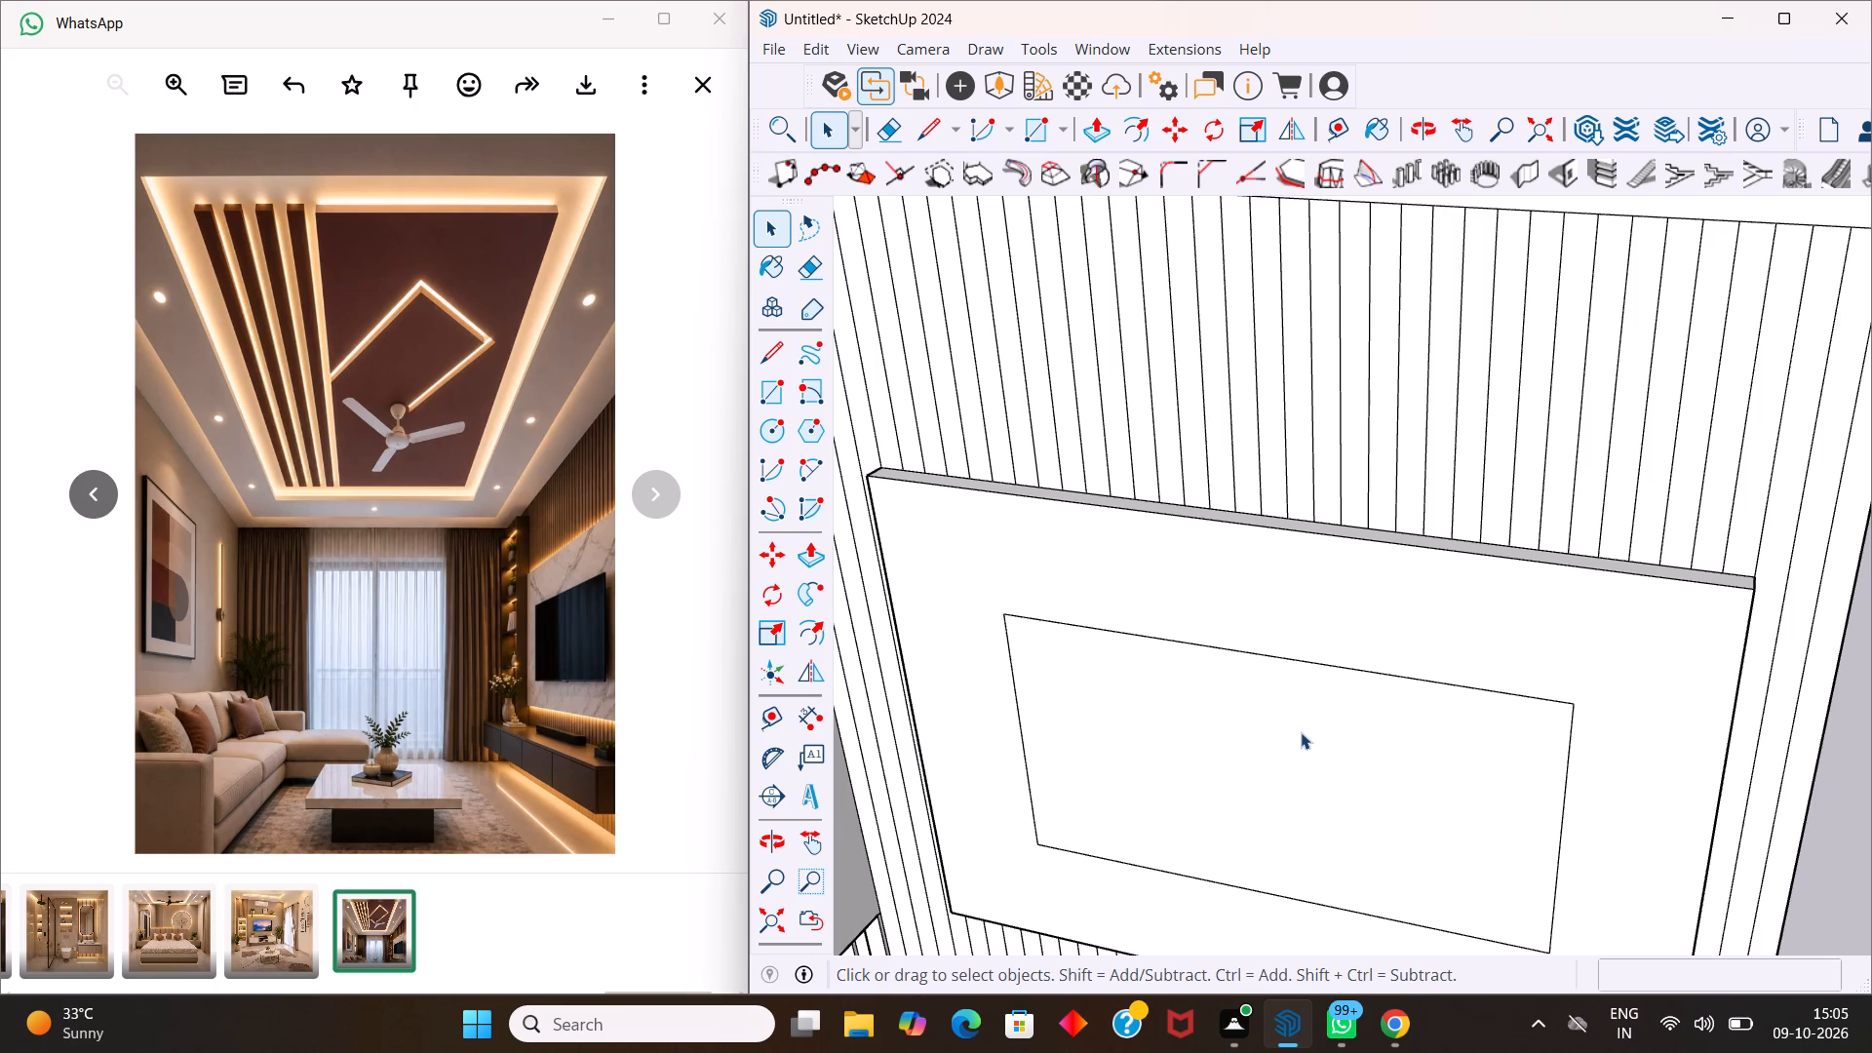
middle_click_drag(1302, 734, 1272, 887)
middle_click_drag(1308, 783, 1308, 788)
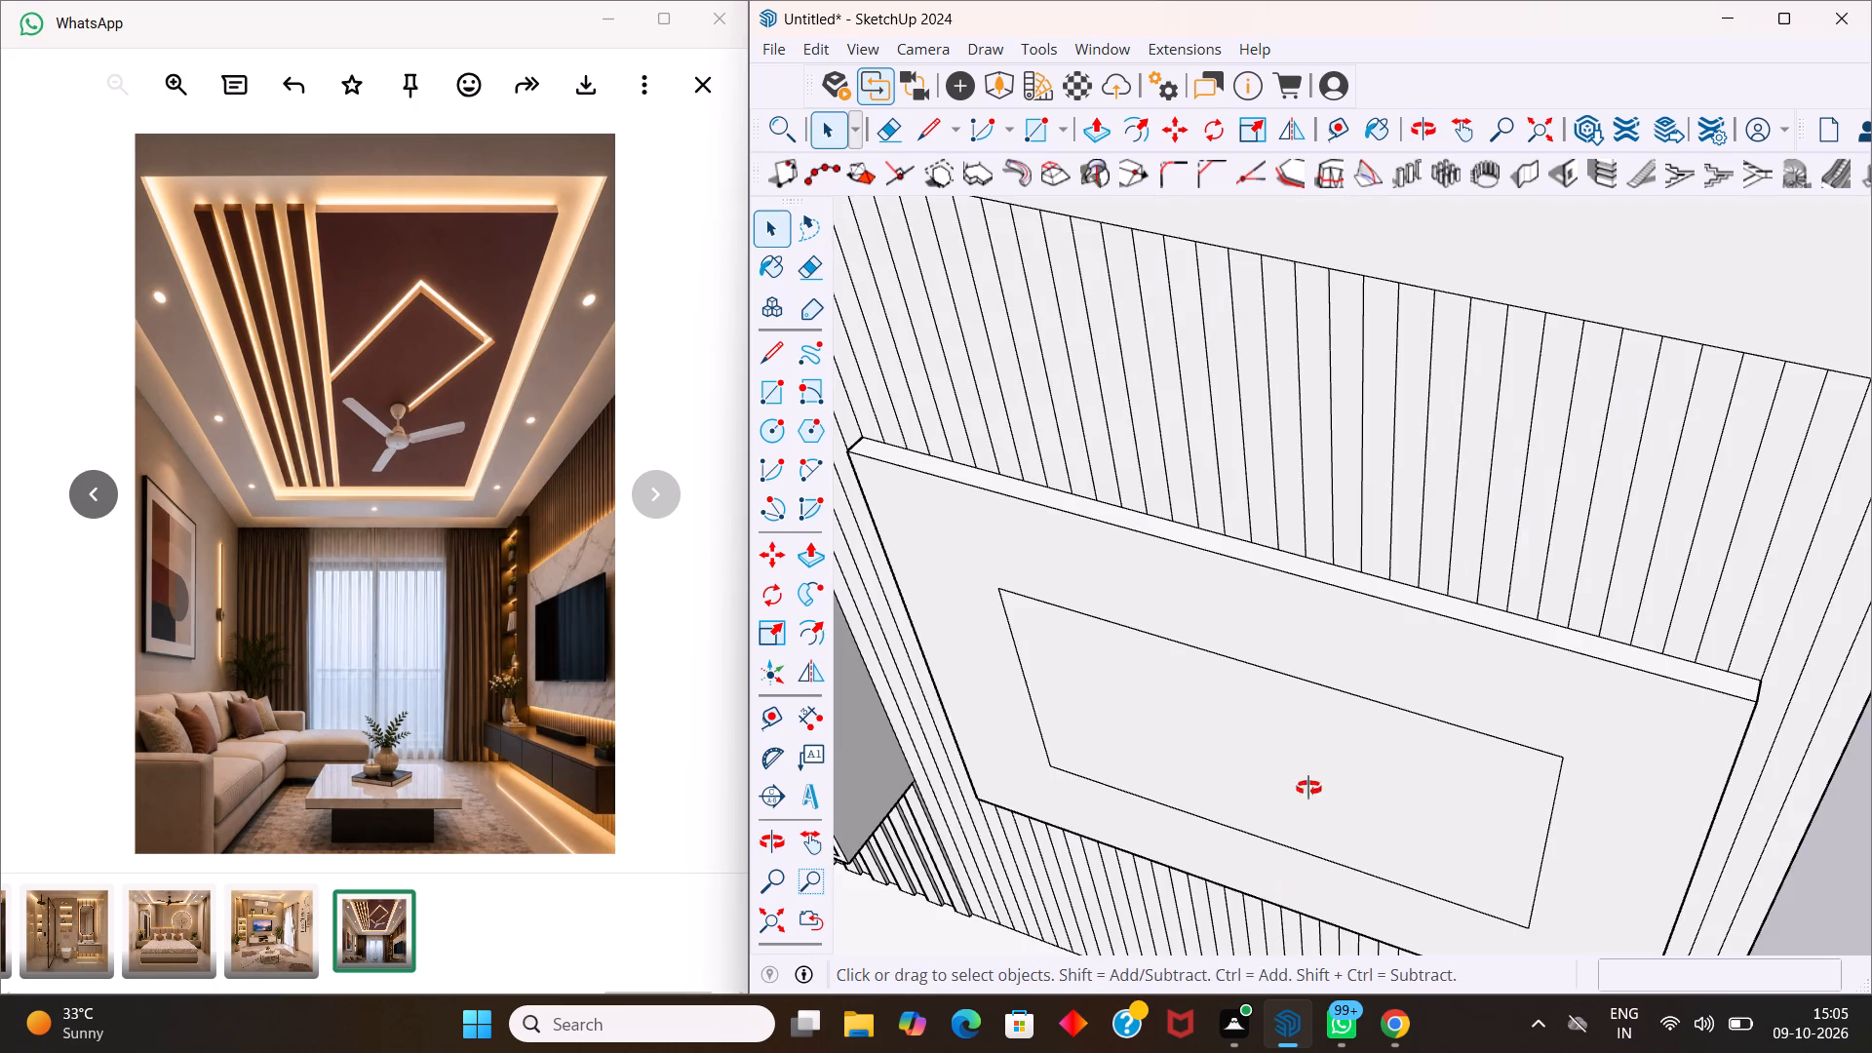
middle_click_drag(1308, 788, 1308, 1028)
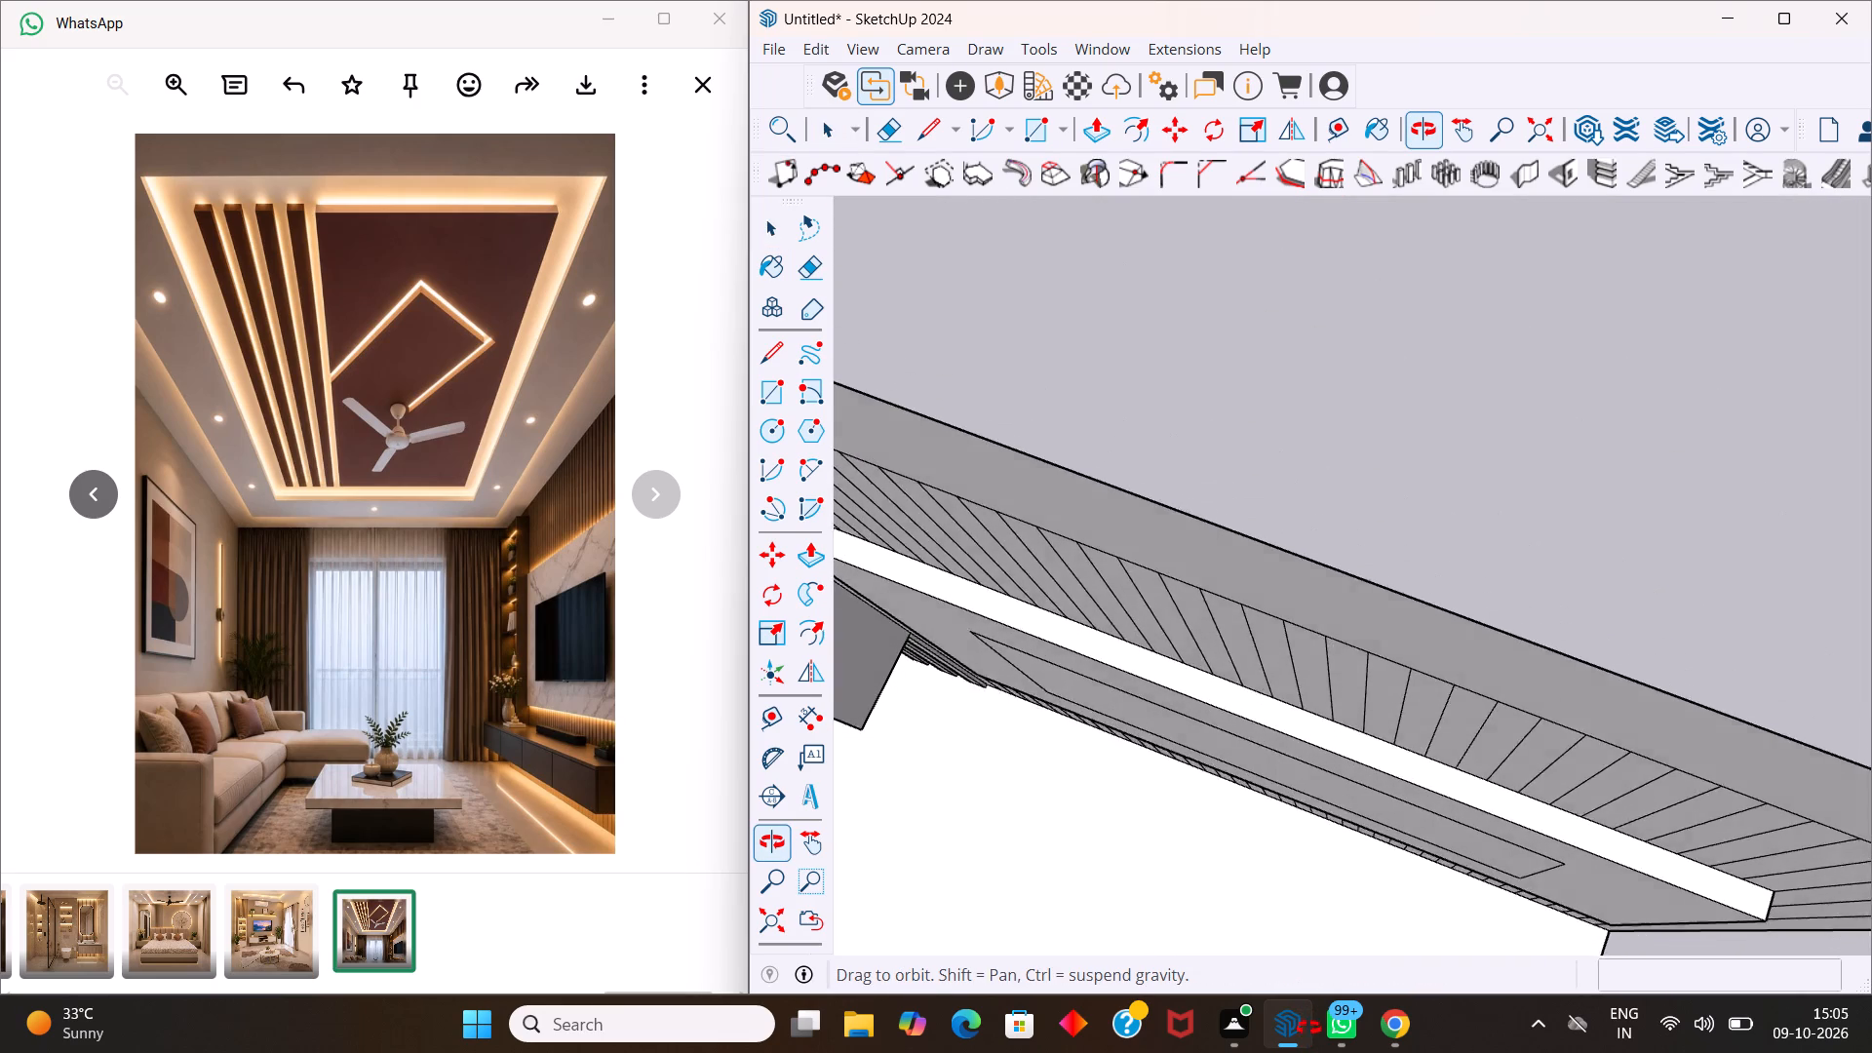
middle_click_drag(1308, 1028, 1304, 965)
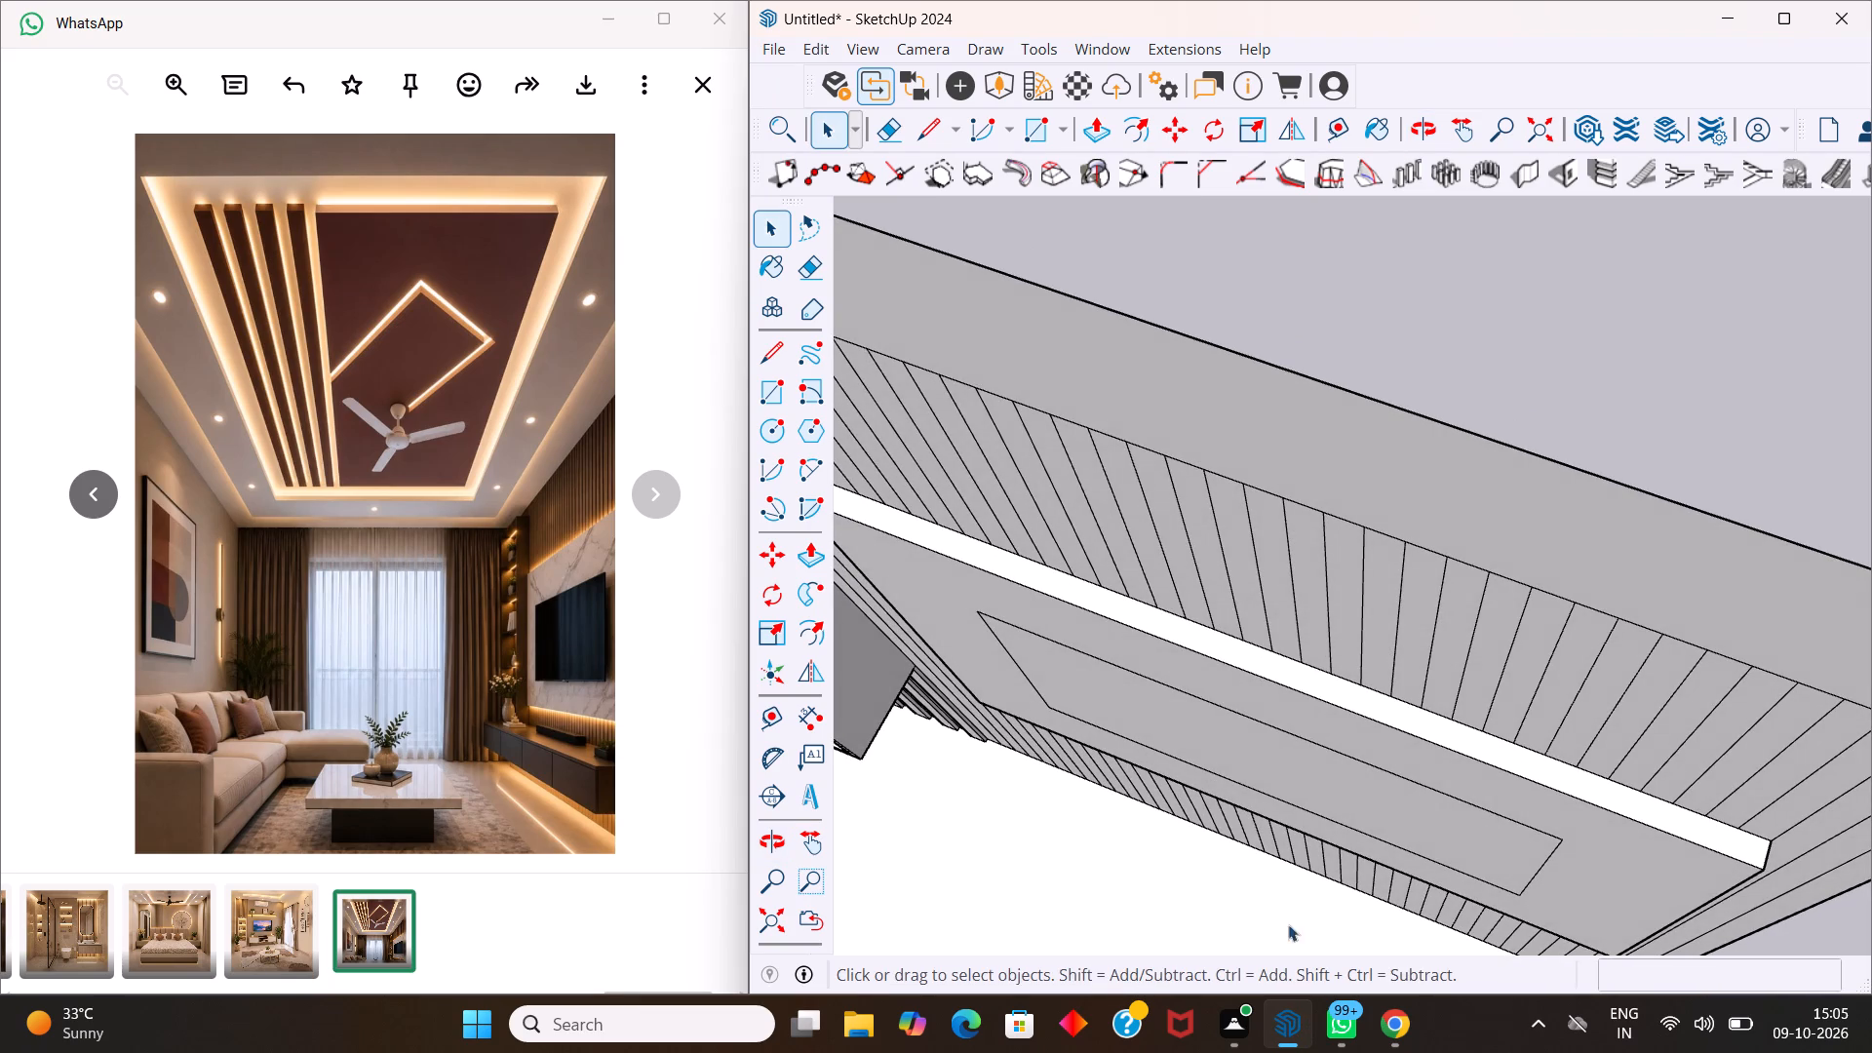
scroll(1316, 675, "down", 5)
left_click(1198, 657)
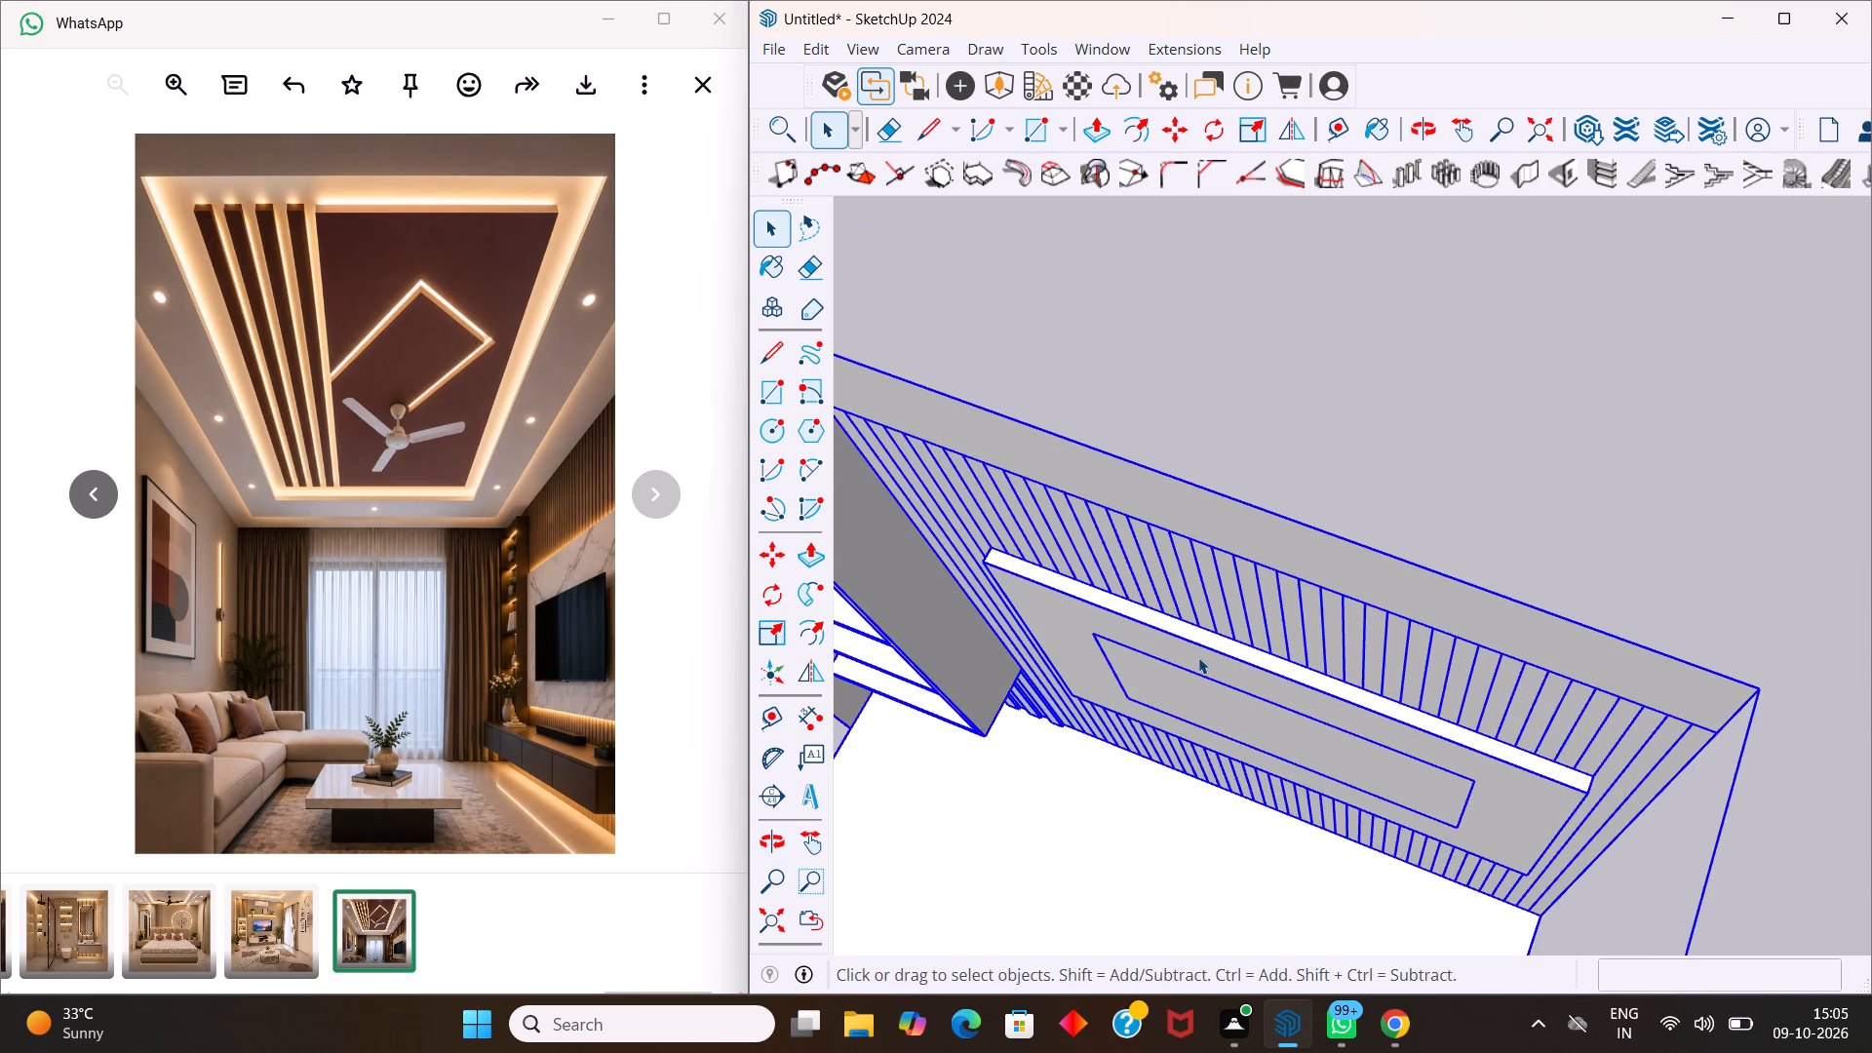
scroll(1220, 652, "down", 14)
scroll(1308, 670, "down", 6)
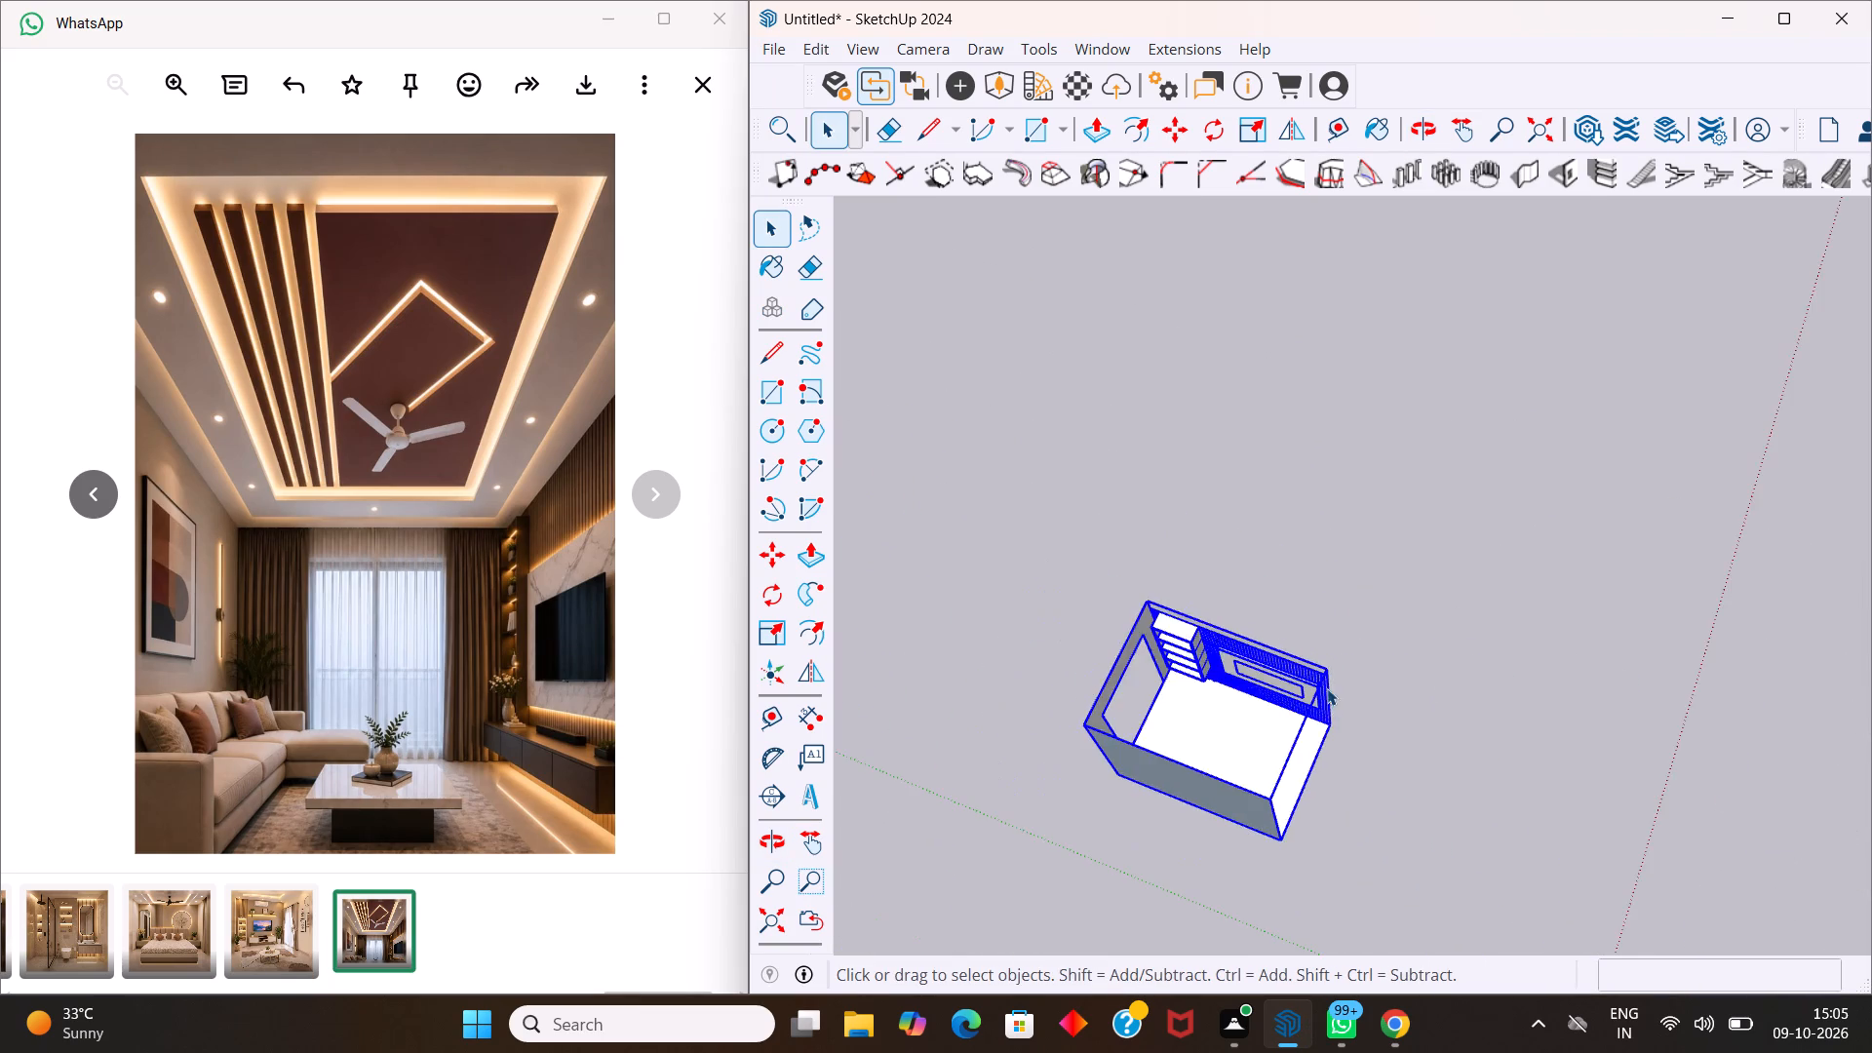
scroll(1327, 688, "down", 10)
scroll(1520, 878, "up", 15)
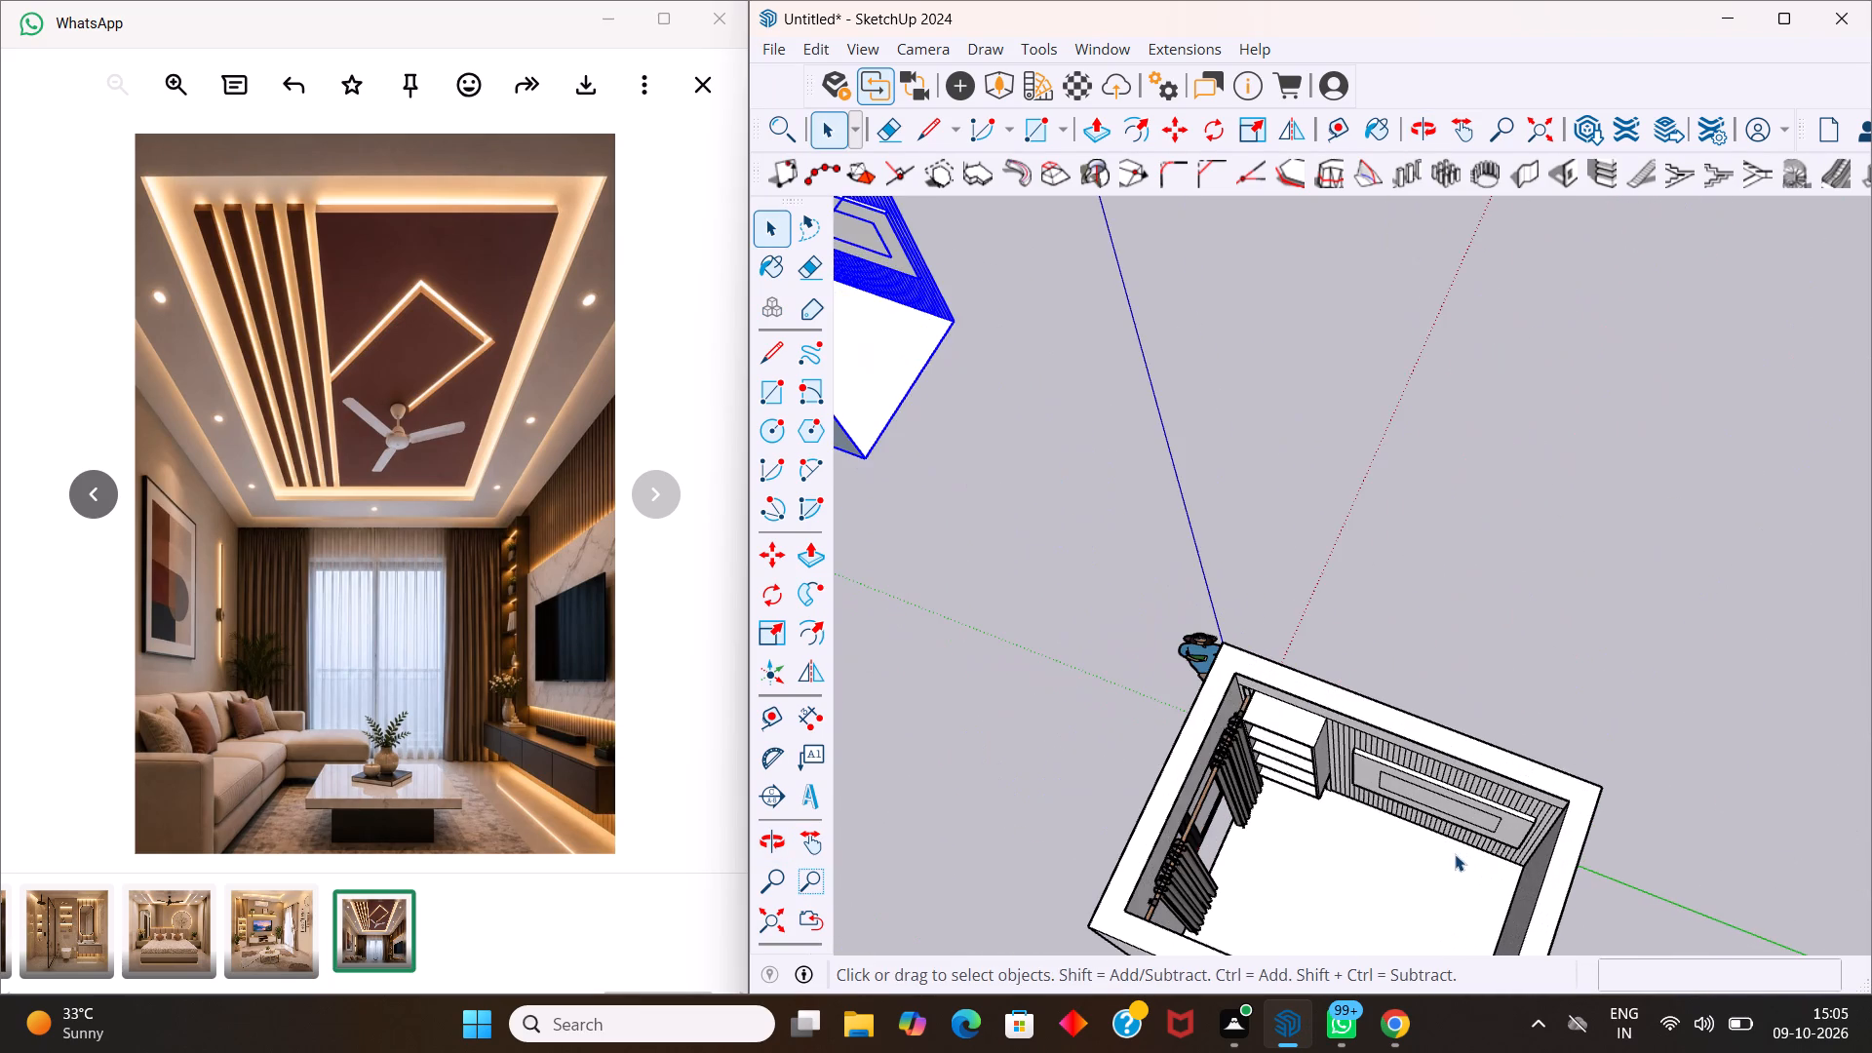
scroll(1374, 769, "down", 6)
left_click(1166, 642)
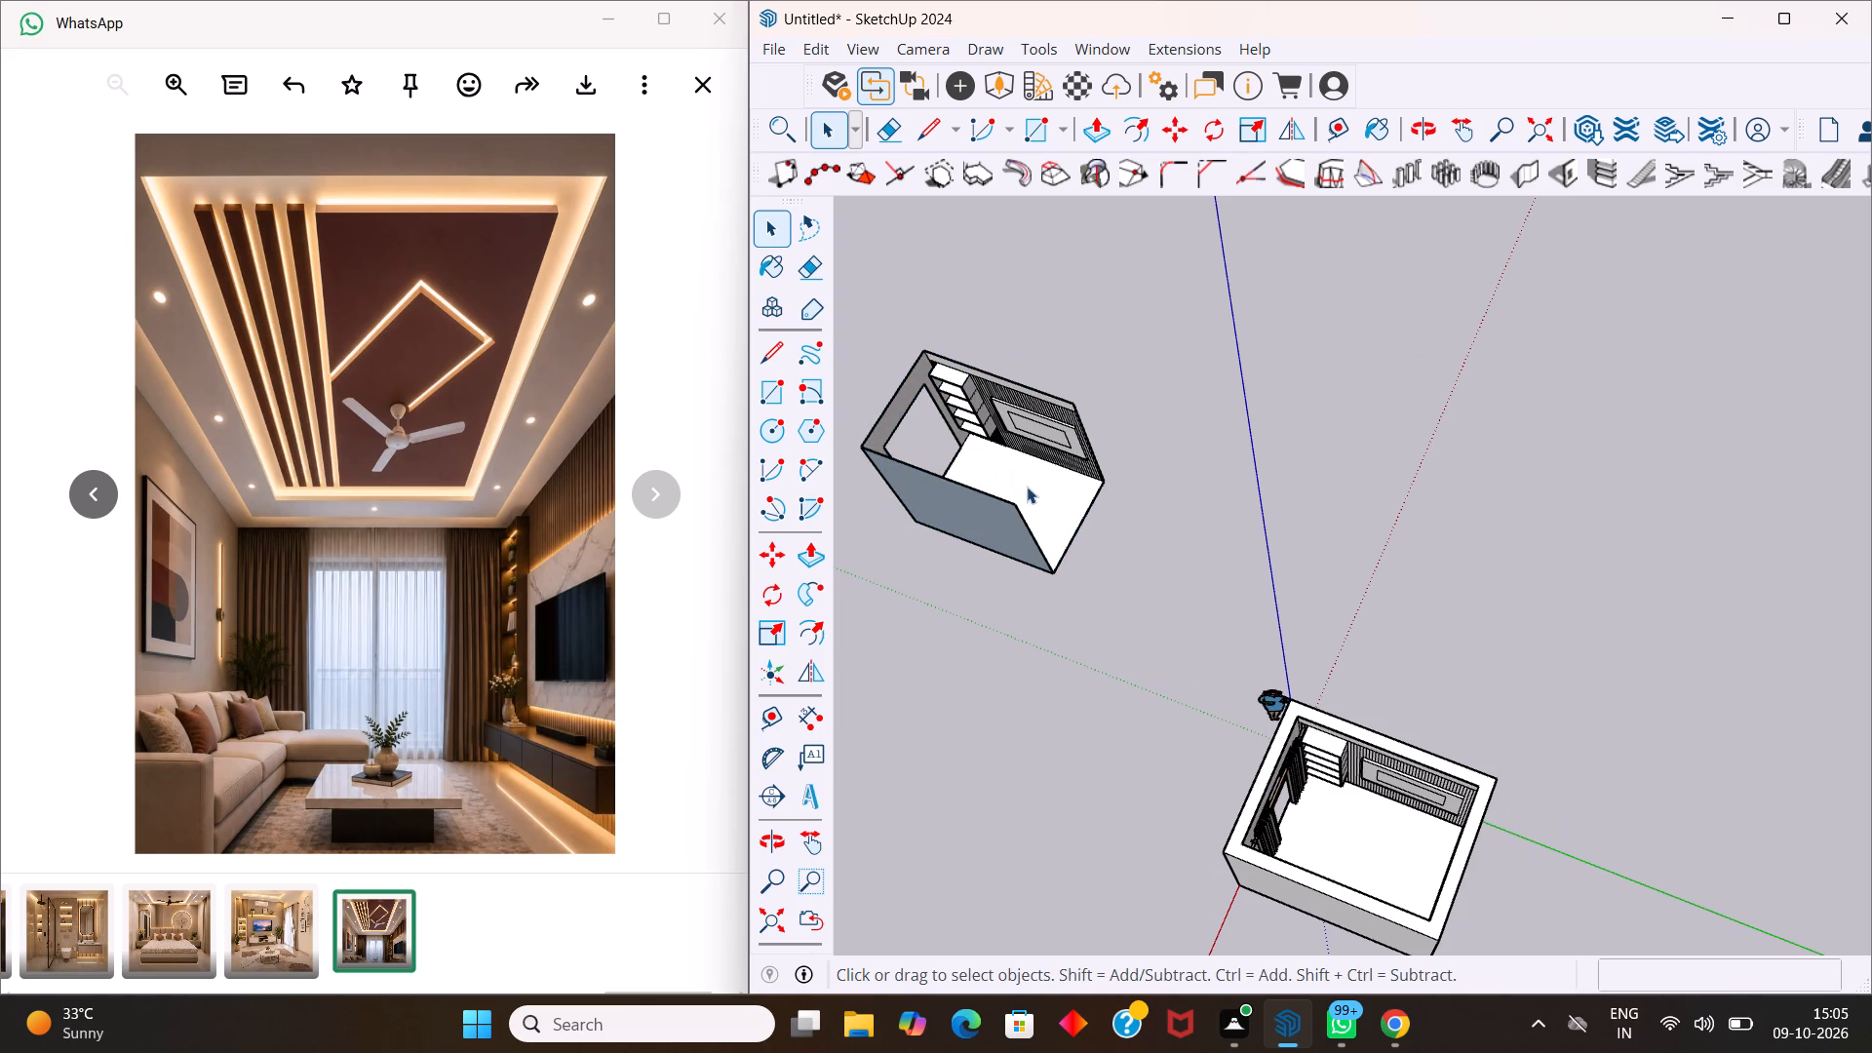
Reopen the room group and Push/Pull the TV panel's border face around the offset rectangle by 1".
double_click(1028, 487)
scroll(996, 451, "up", 19)
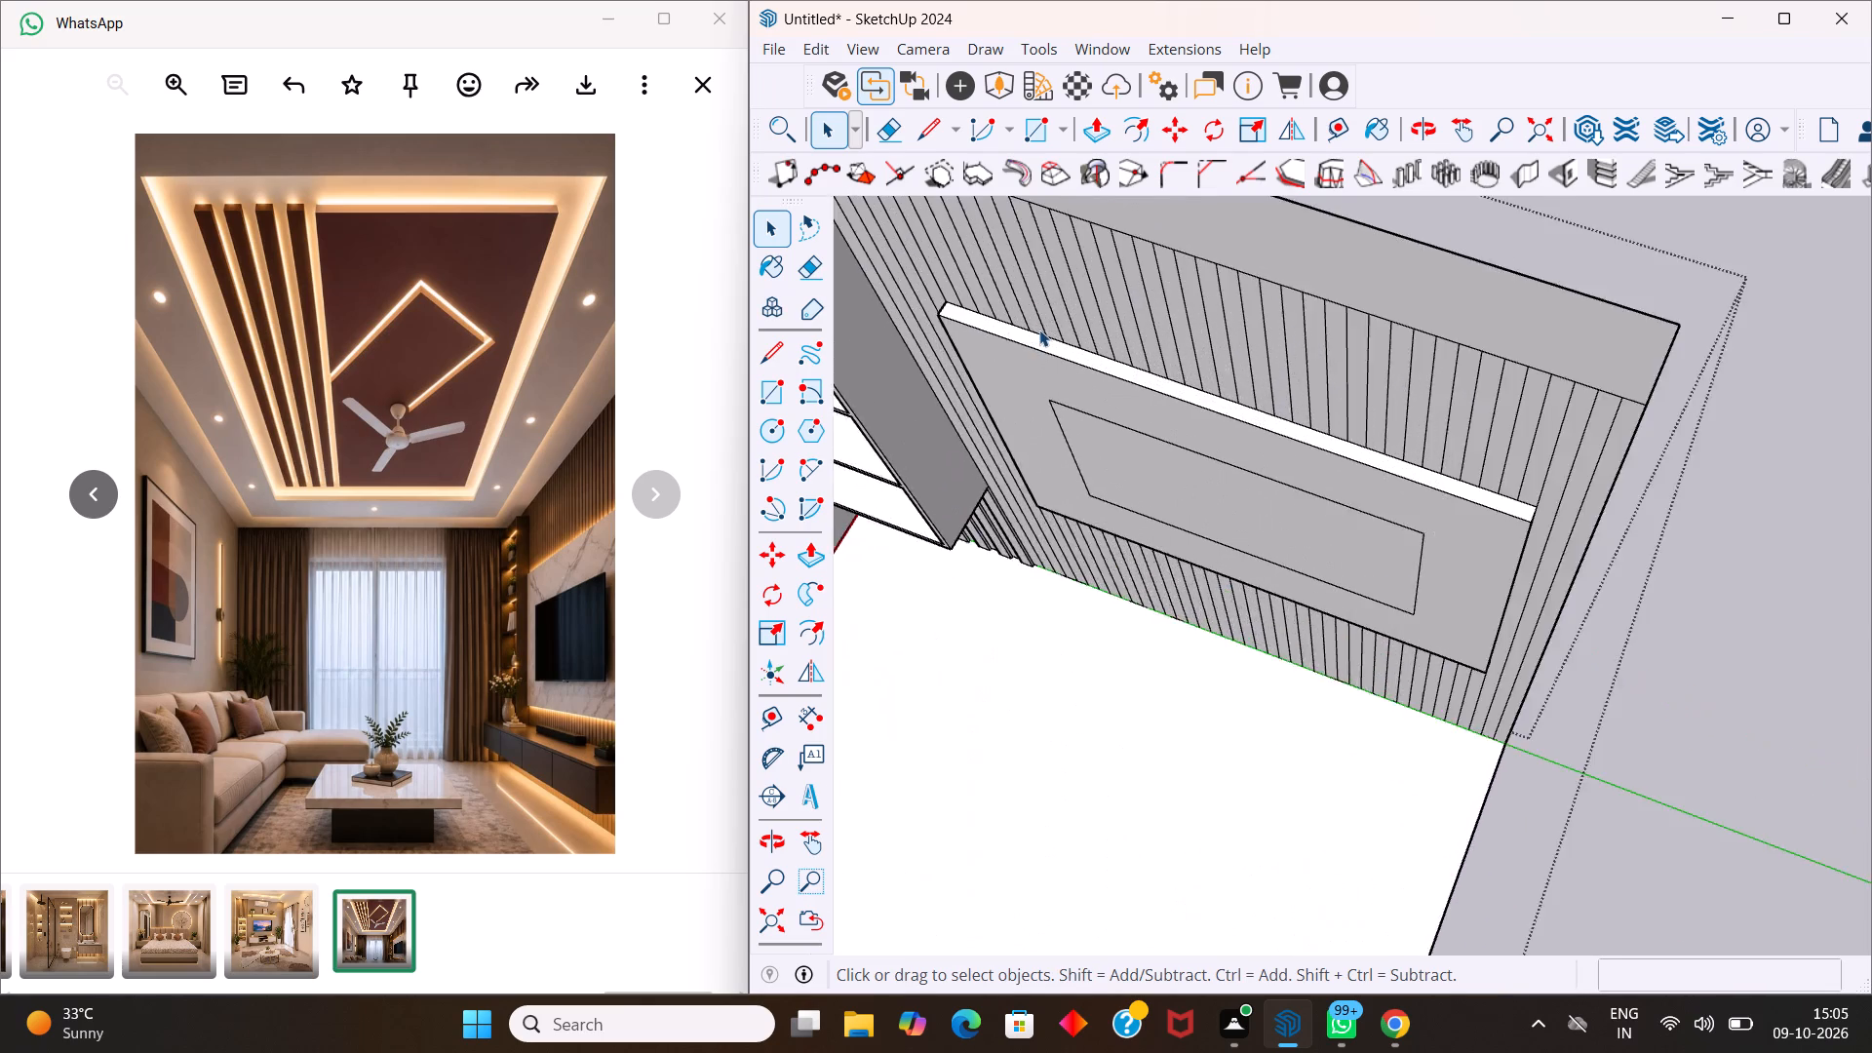
scroll(1039, 330, "up", 4)
left_click(1000, 412)
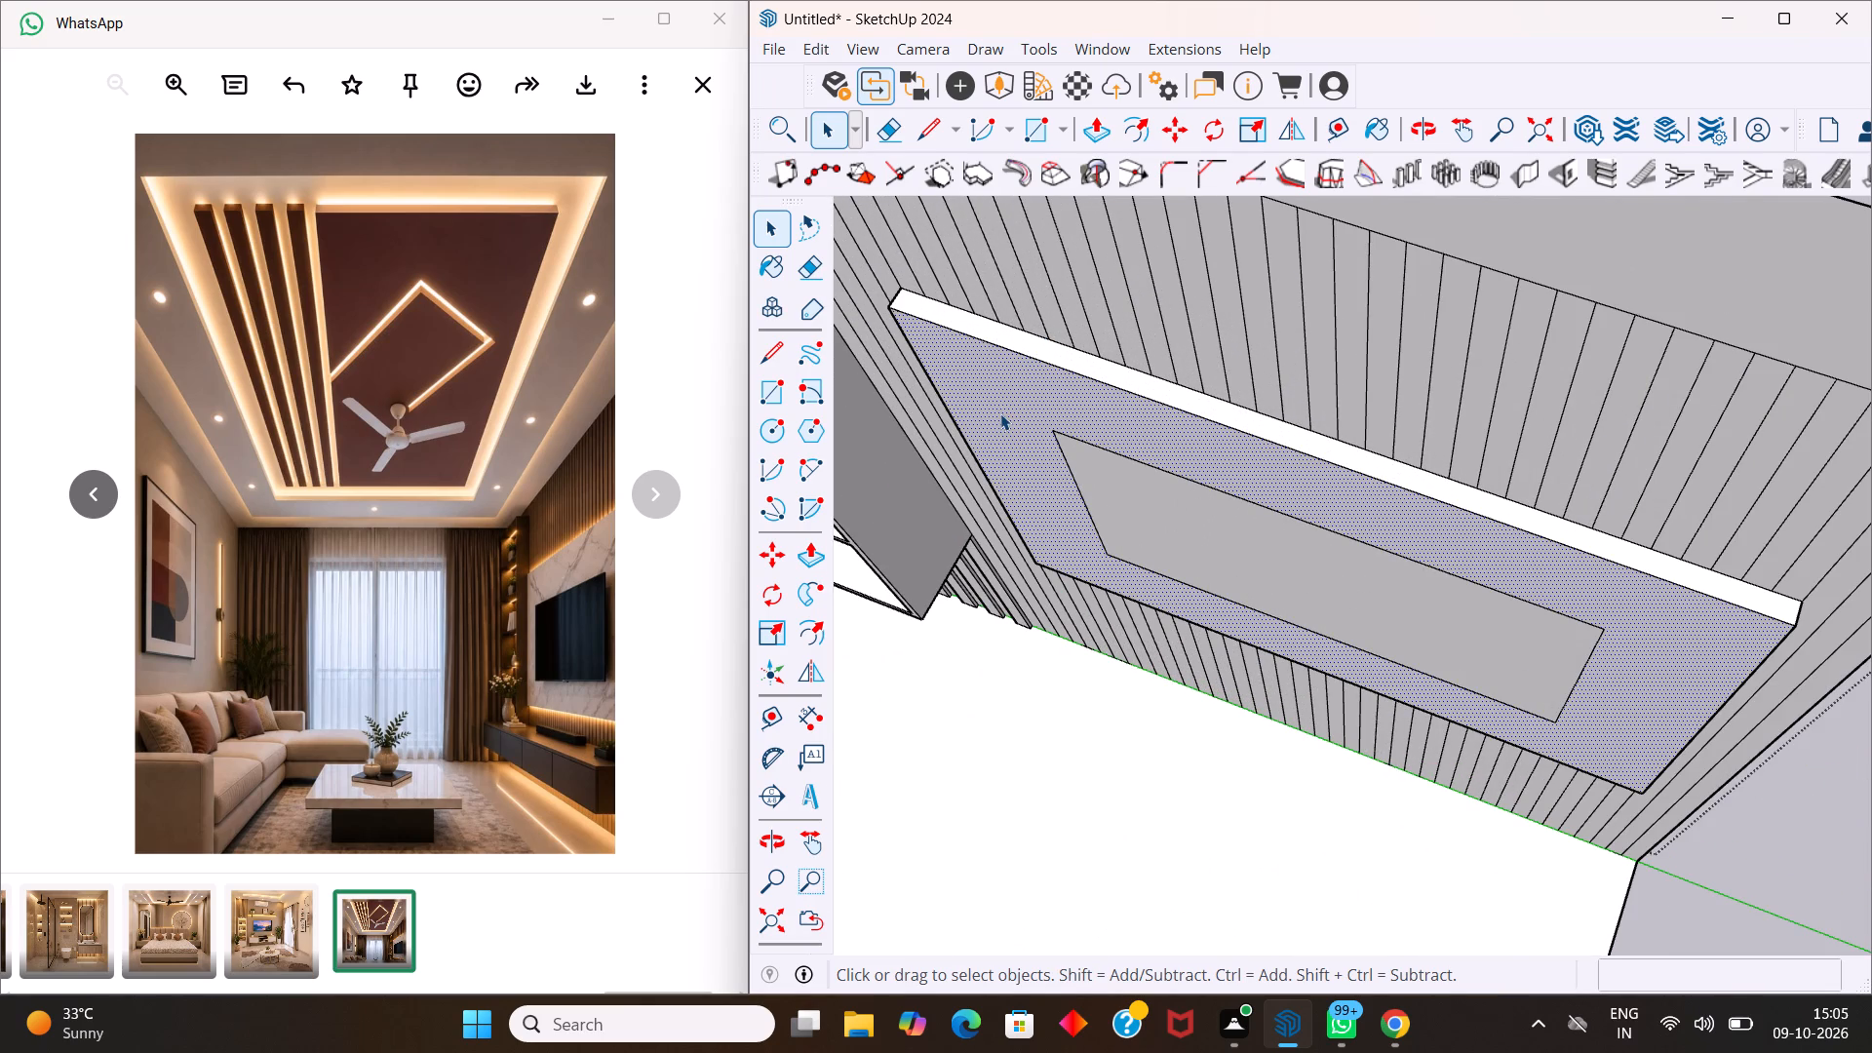
key("p")
left_click_drag(1010, 414, 1025, 416)
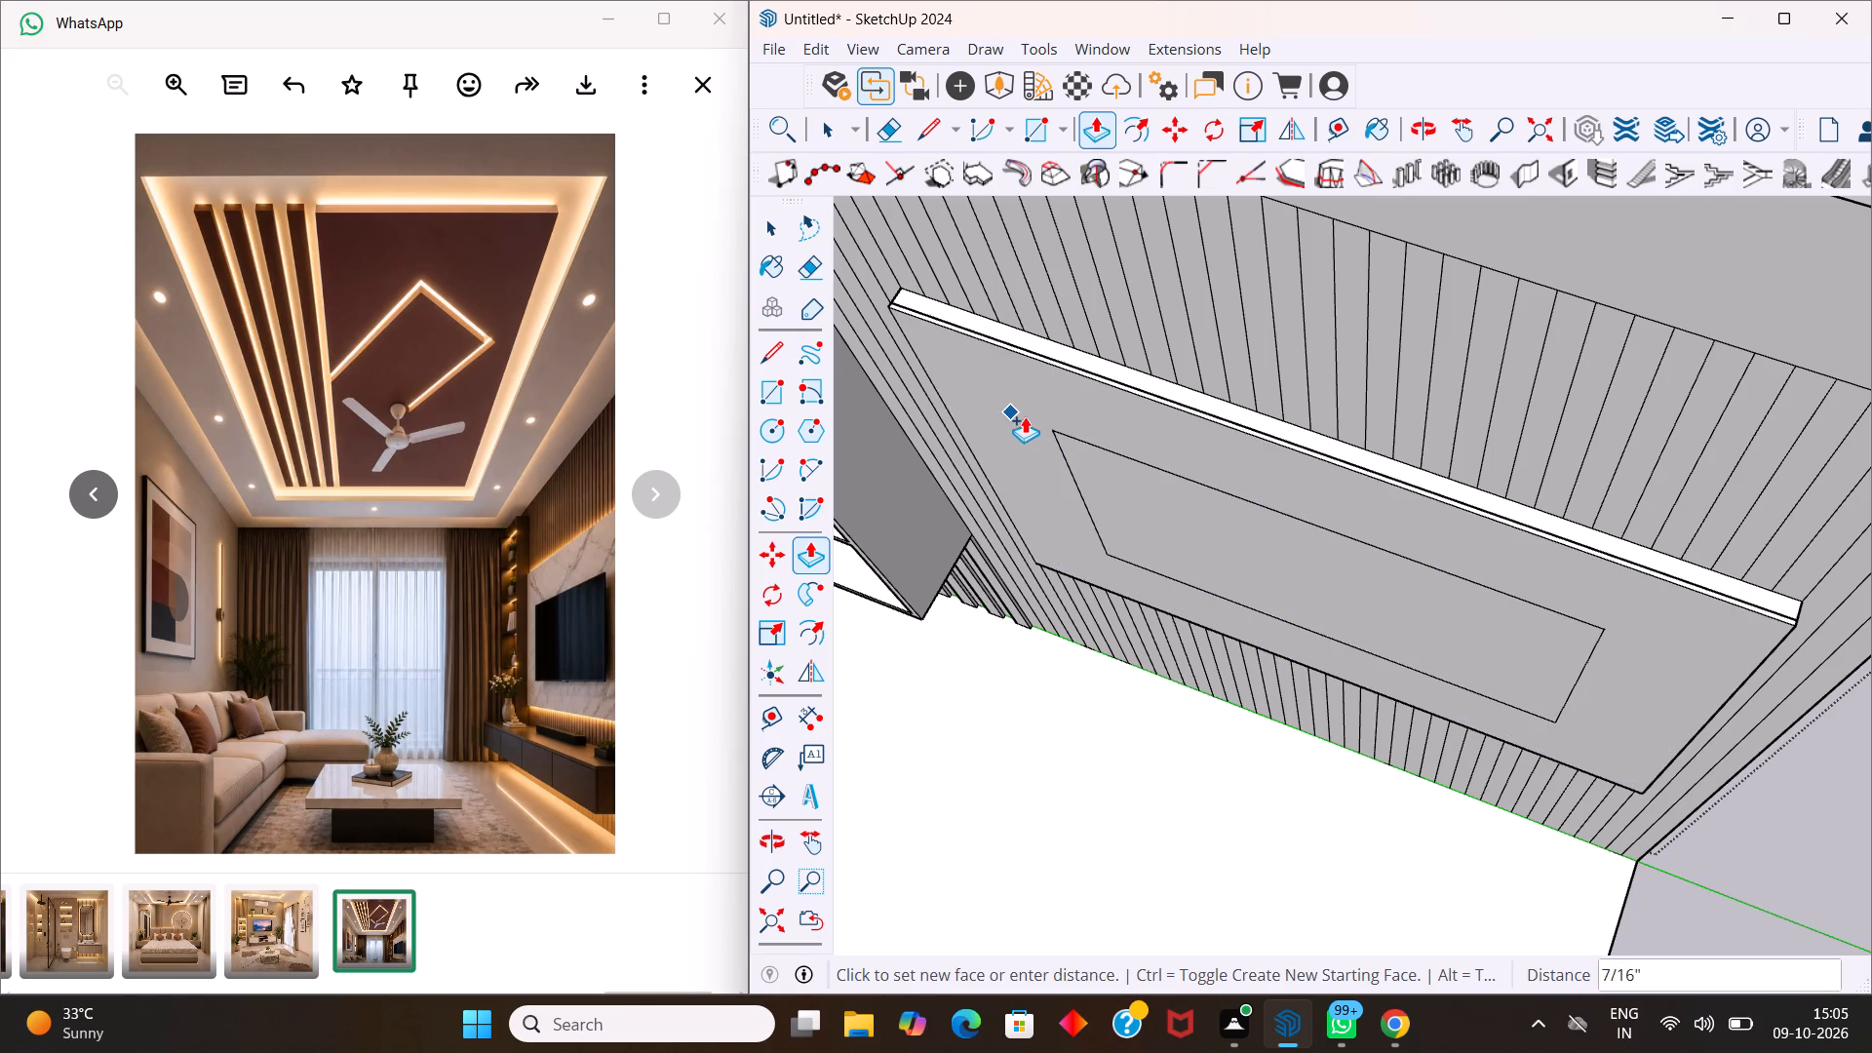
left_click_drag(1025, 416, 1032, 415)
key("1")
key("Return")
key("Escape")
key("space")
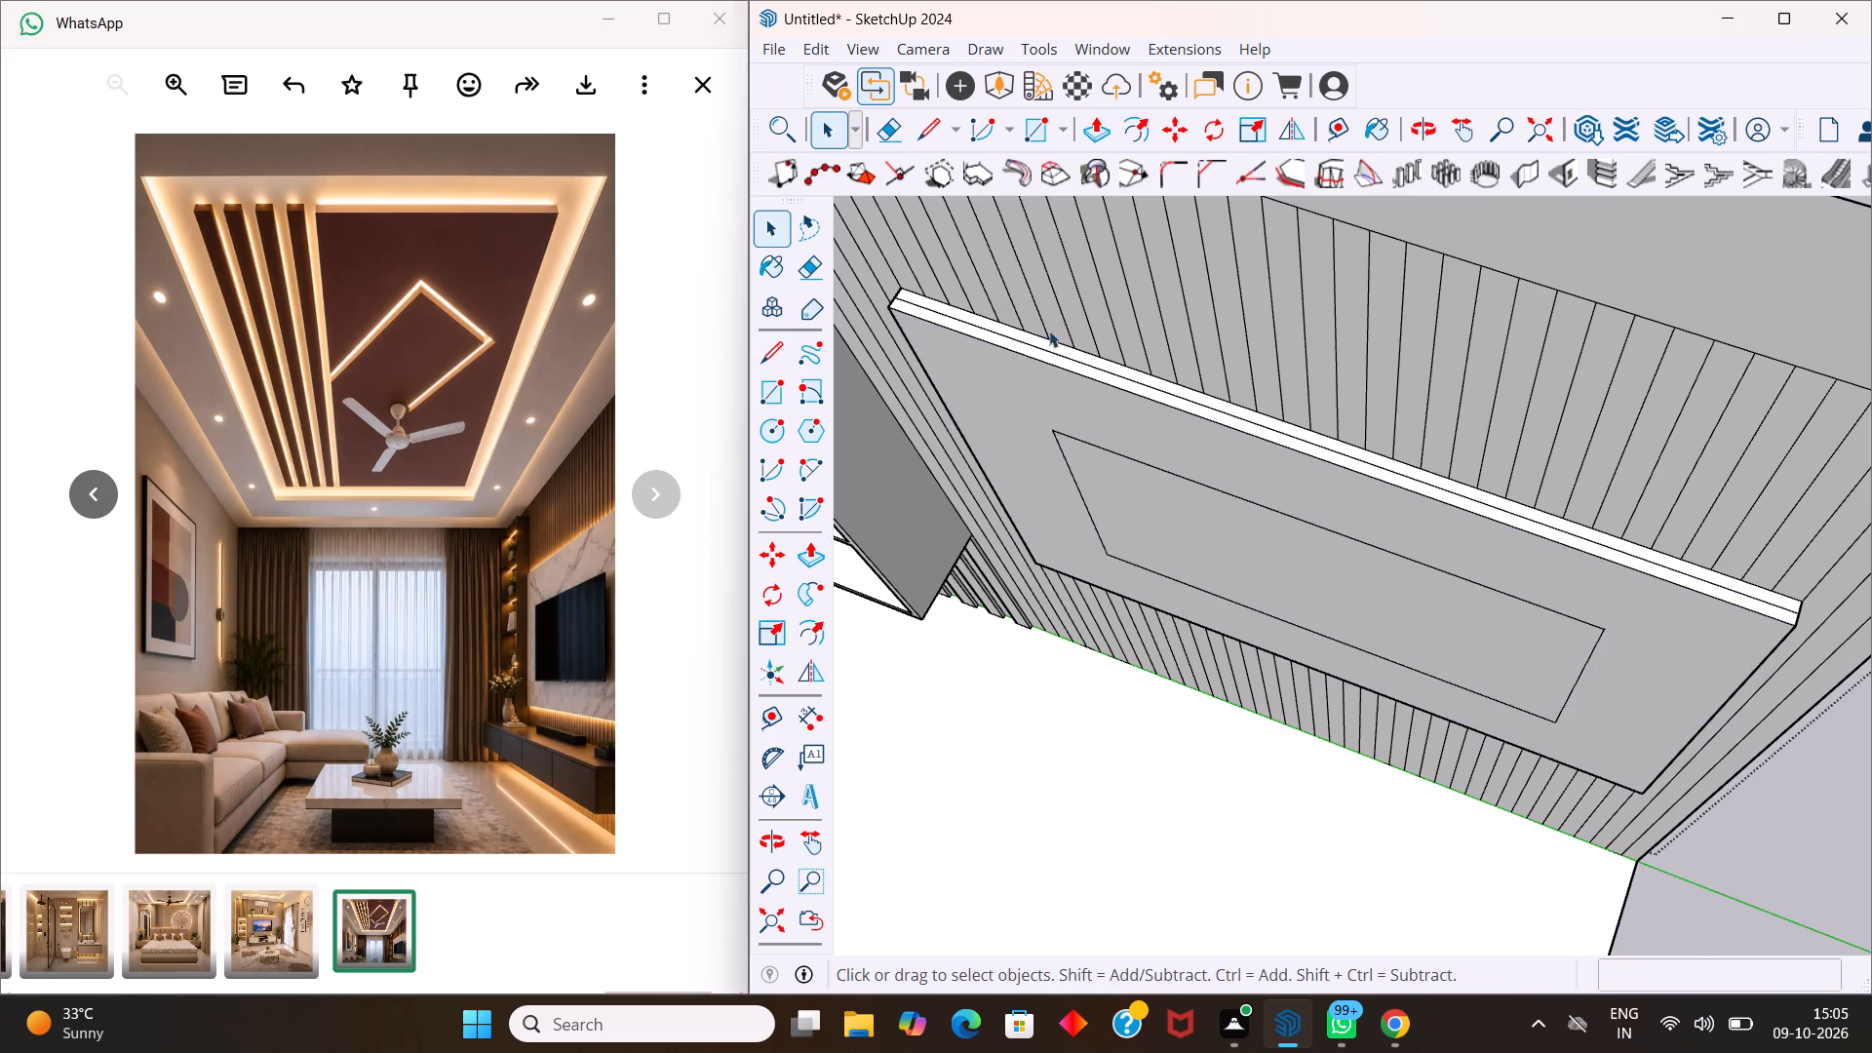
Push the wall-side strip along the TV panel's top edge inward by 0.1".
scroll(1049, 329, "up", 3)
middle_click_drag(1054, 344, 1054, 390)
scroll(1042, 452, "up", 3)
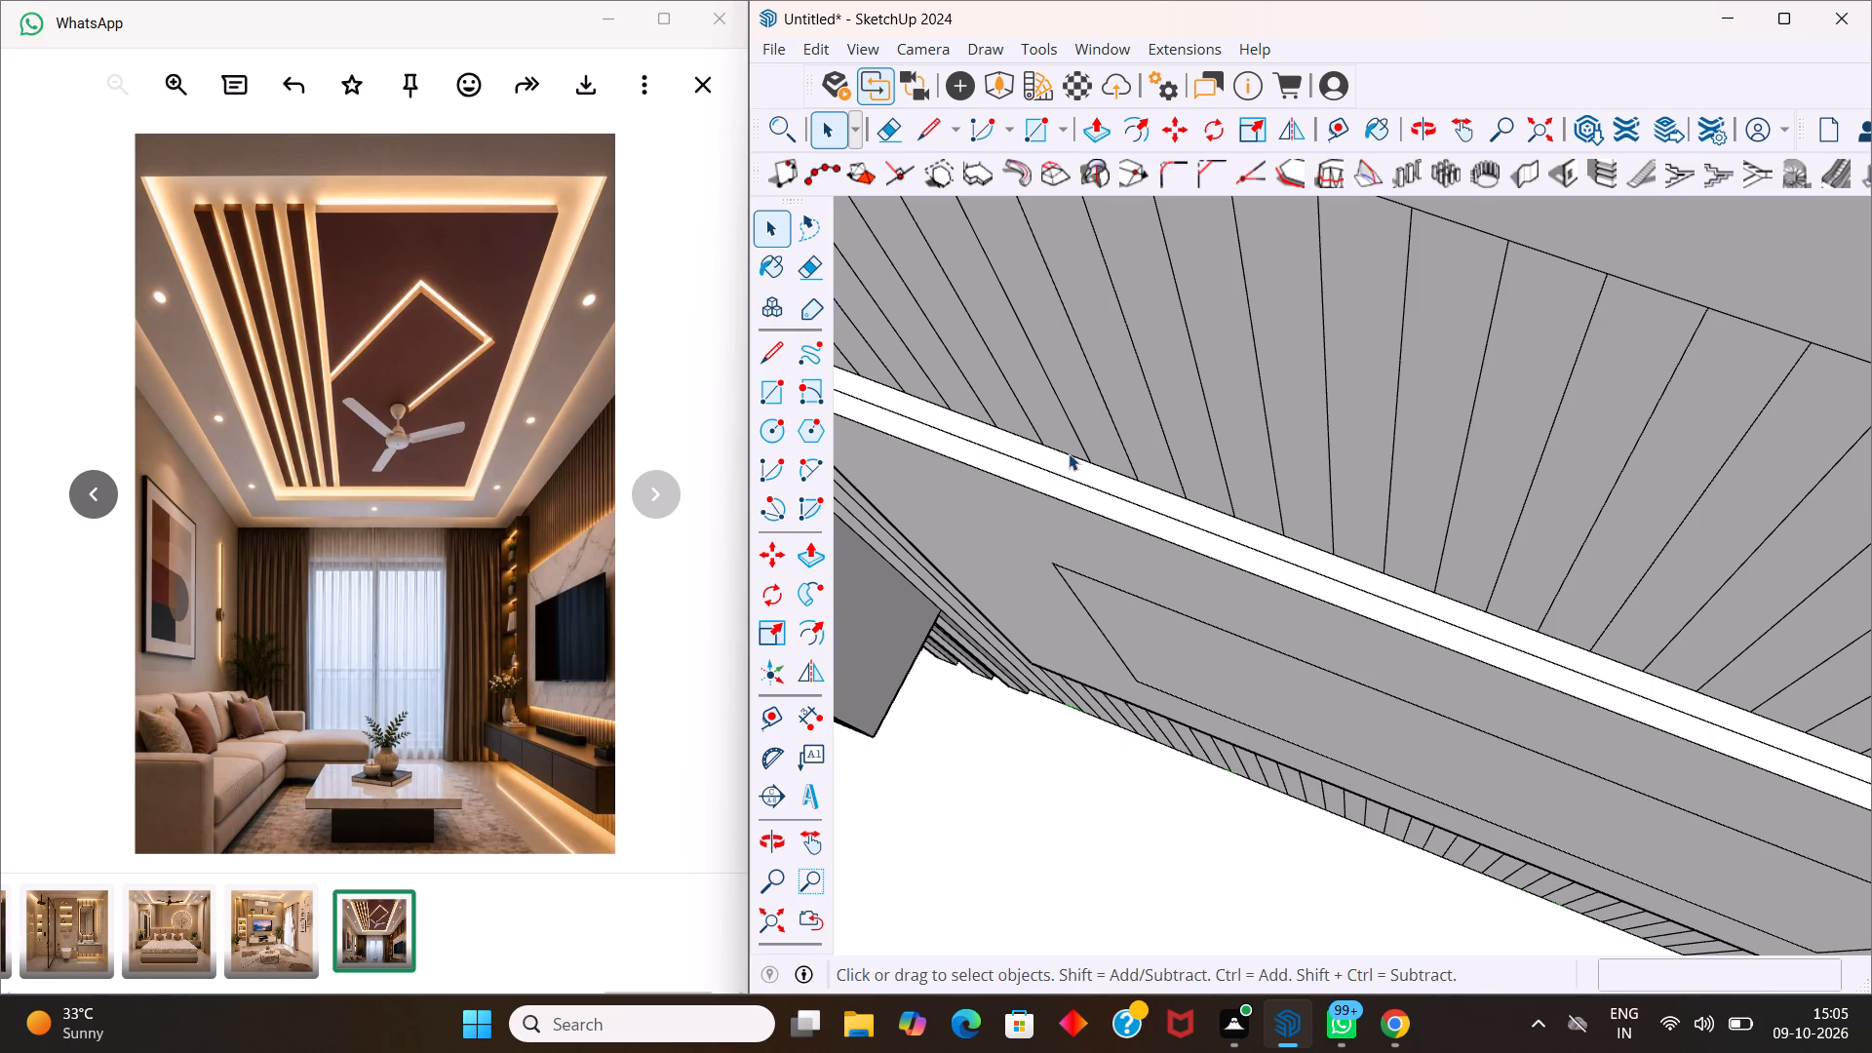
left_click(1076, 464)
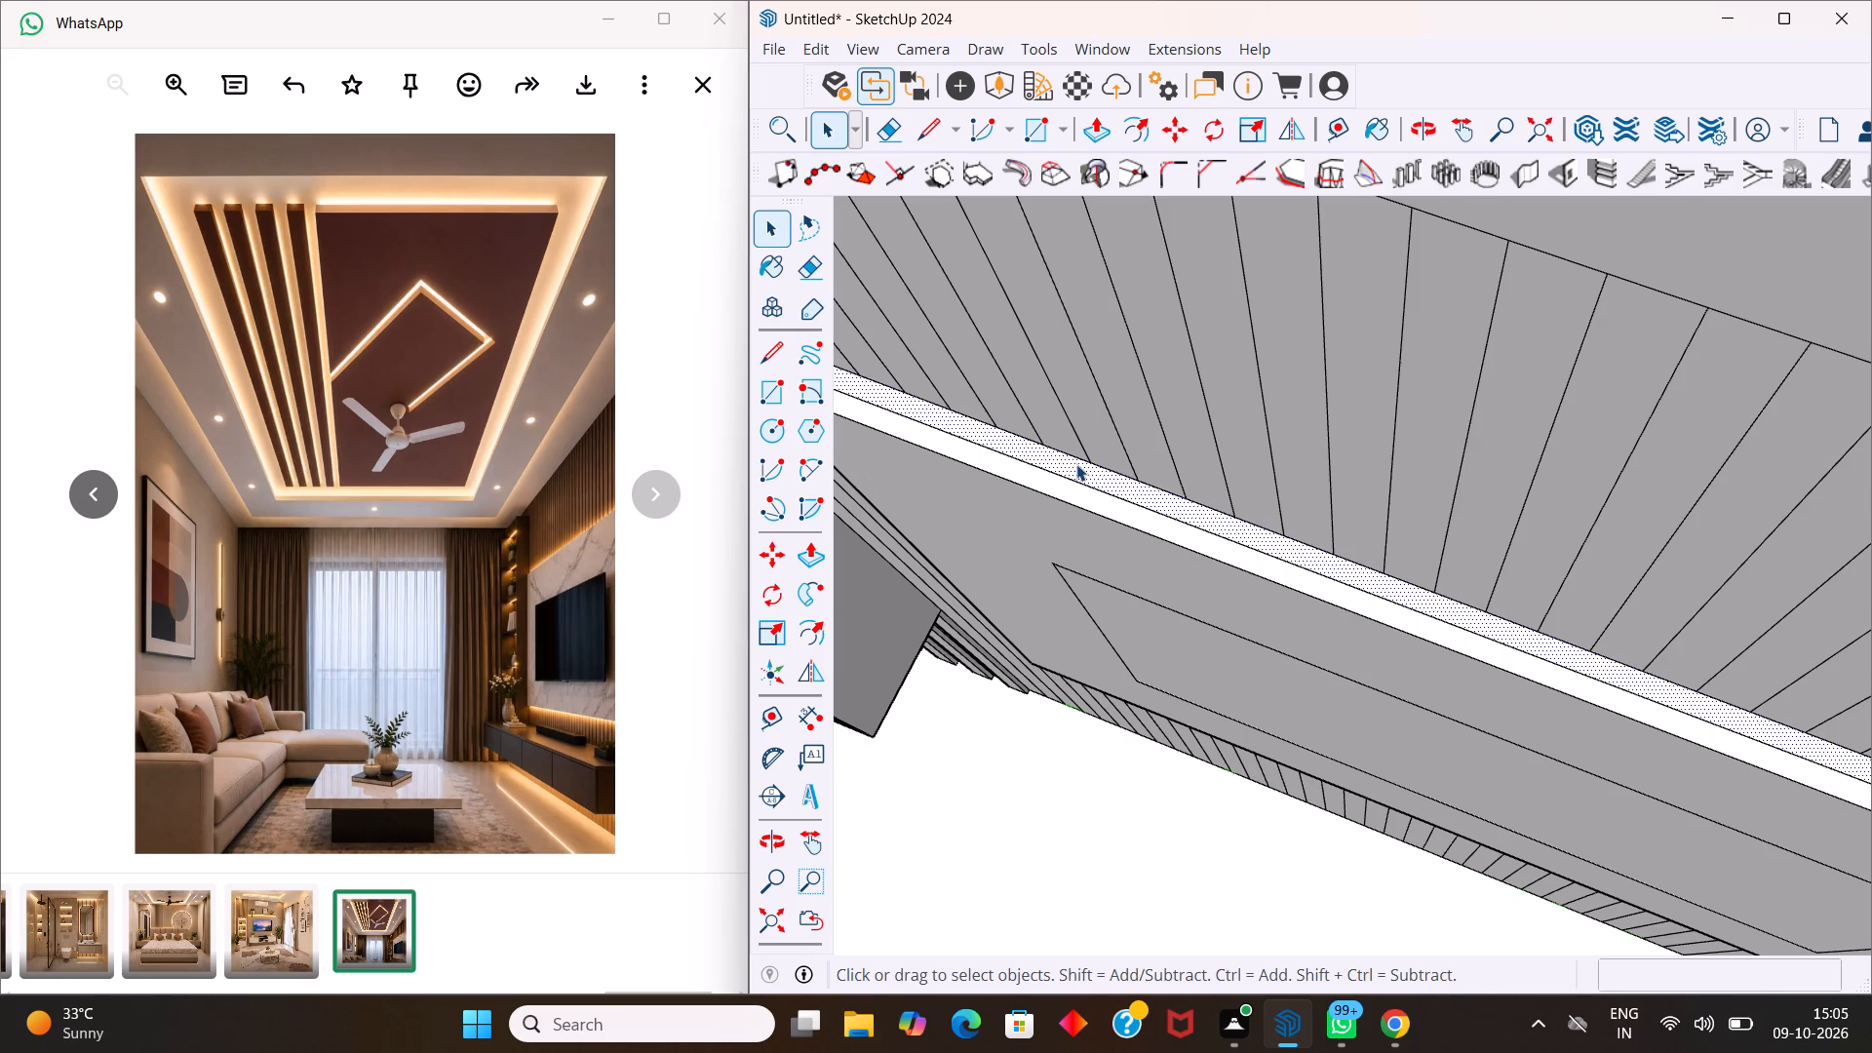
key("p")
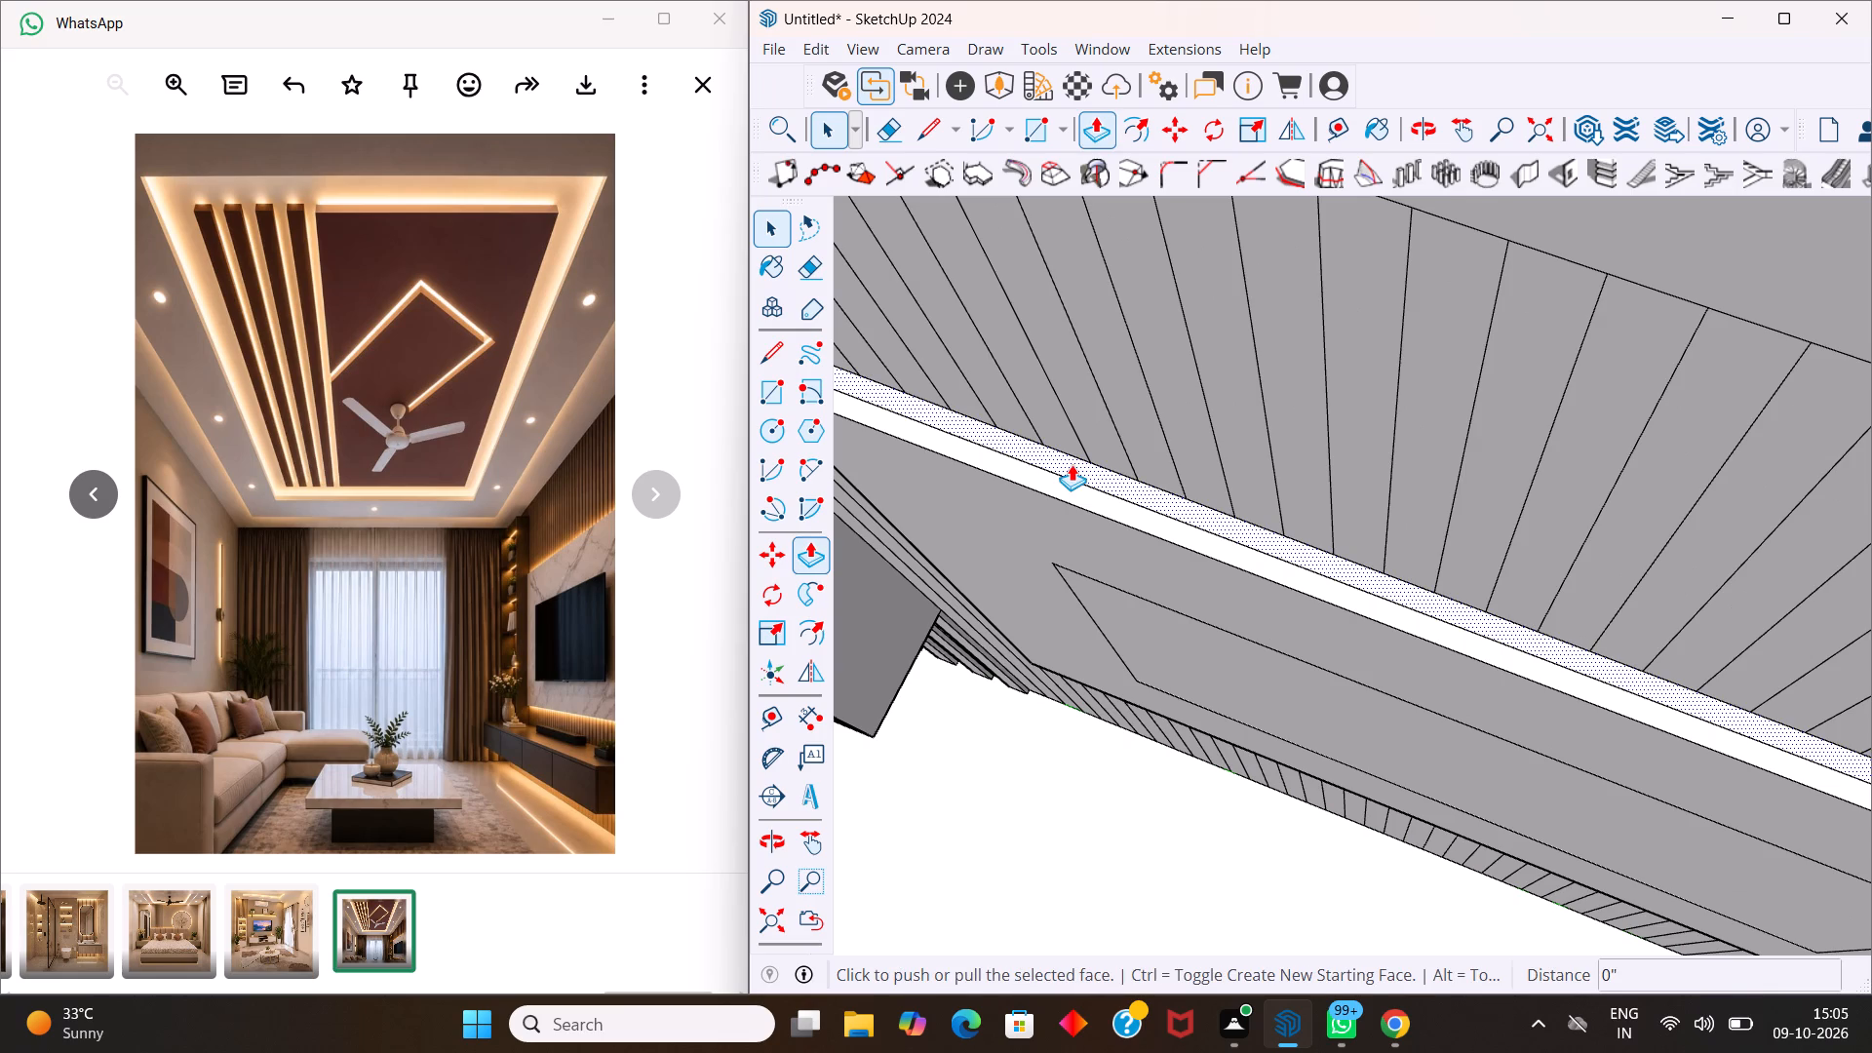
left_click(1074, 464)
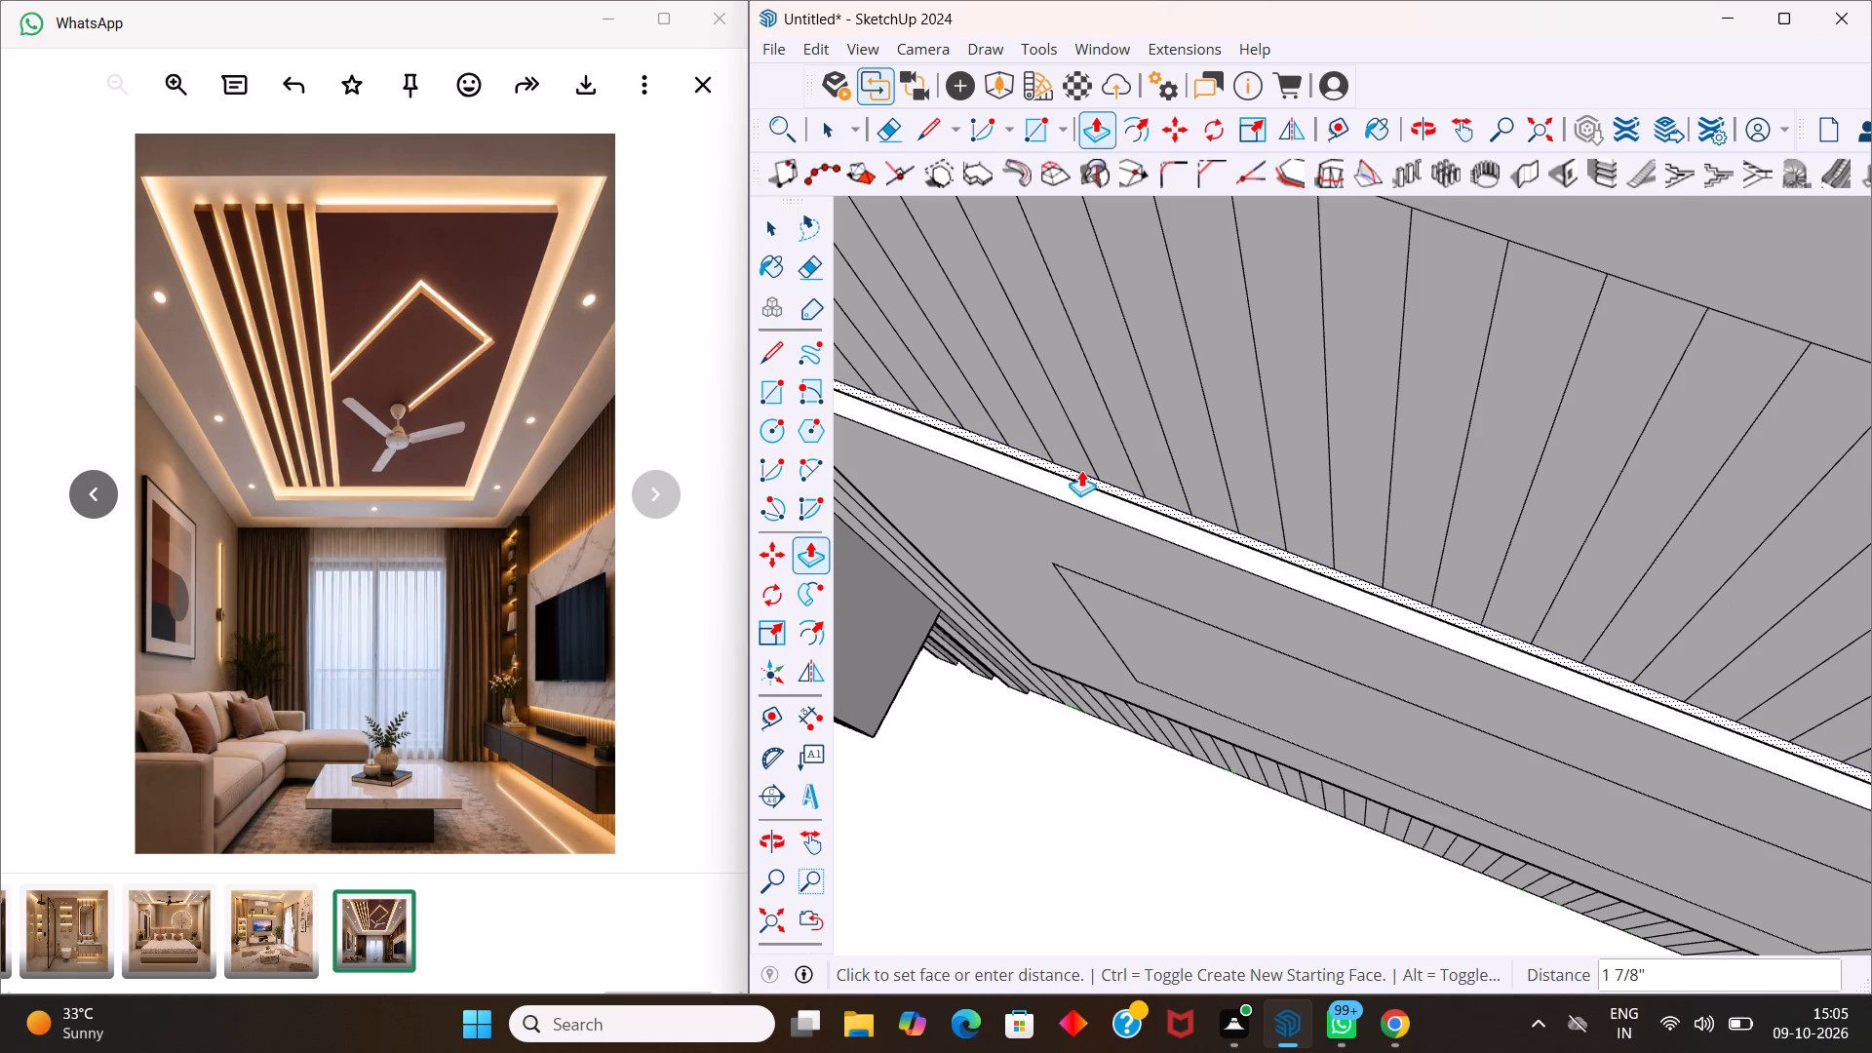
type("0.")
key("1")
key("Return")
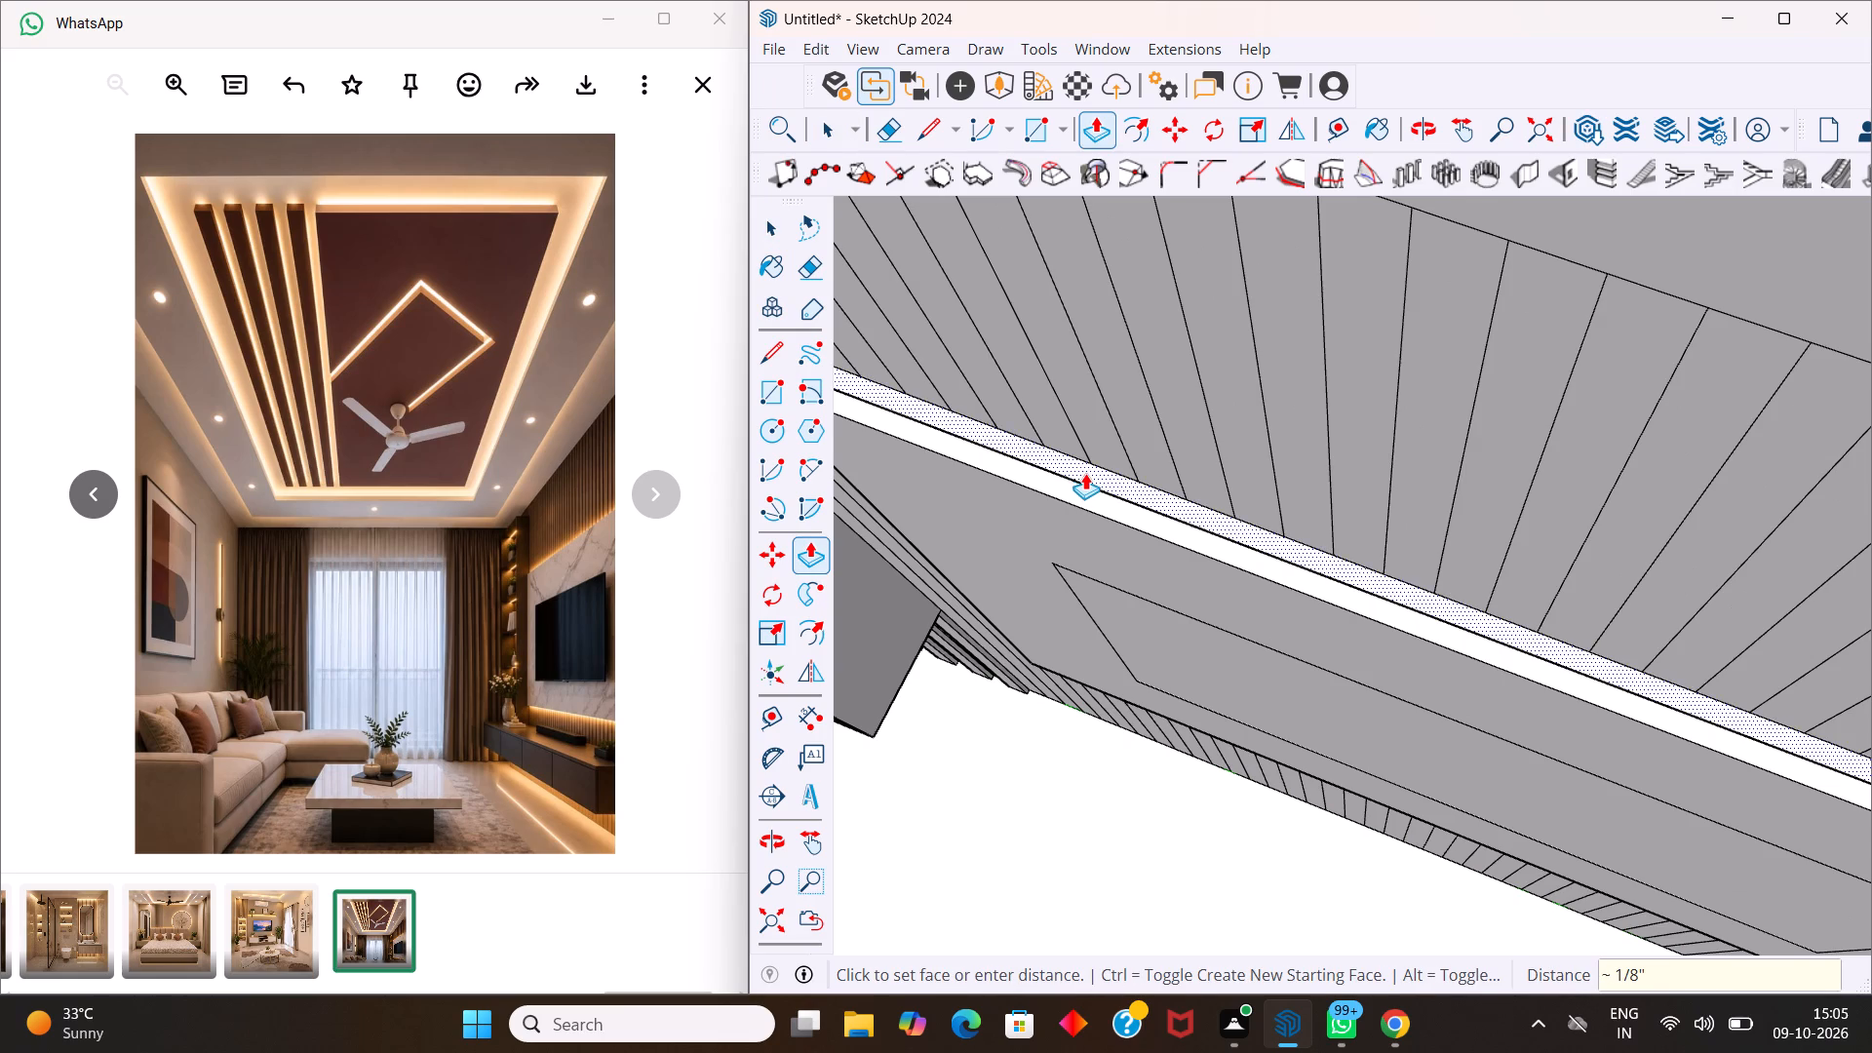
Repeat the 0.1" push on the wall-side strip at the TV panel's far end, away from the shelf unit.
scroll(1085, 473, "down", 10)
middle_click_drag(1496, 558, 1044, 493)
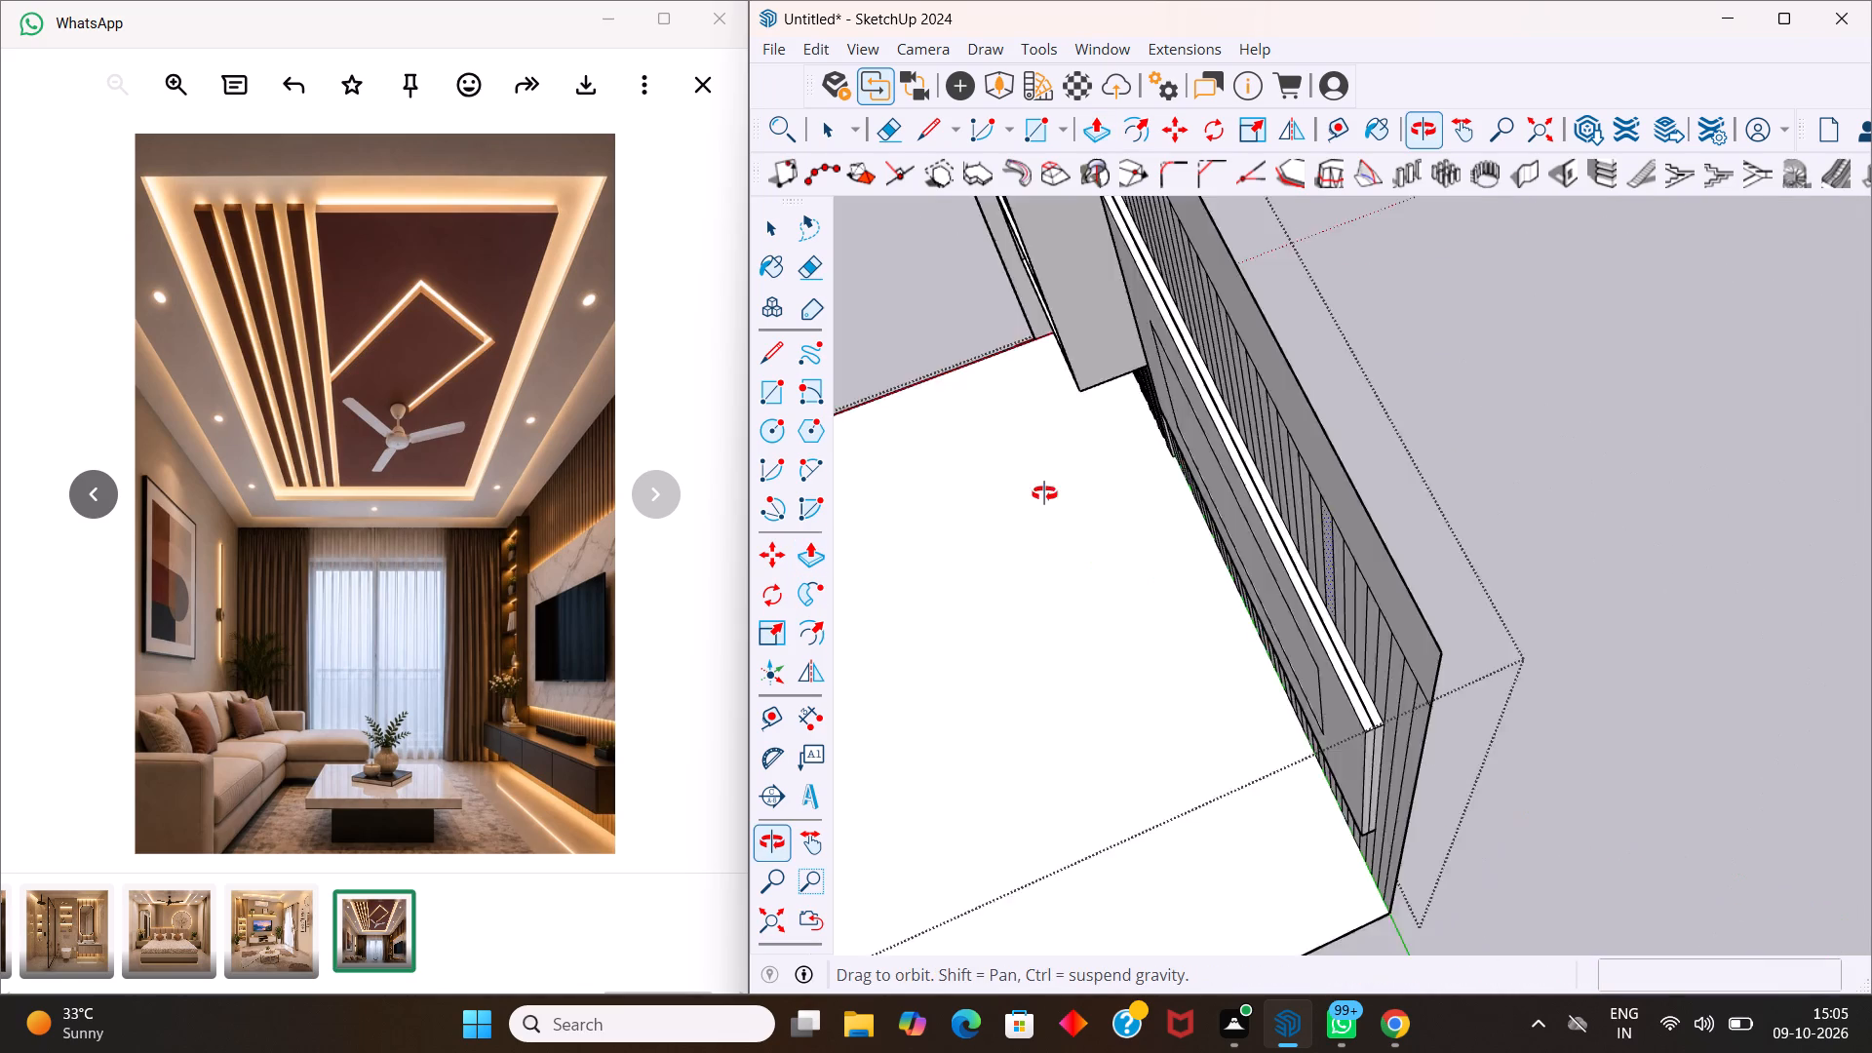
middle_click_drag(1044, 493, 994, 456)
scroll(1278, 715, "up", 14)
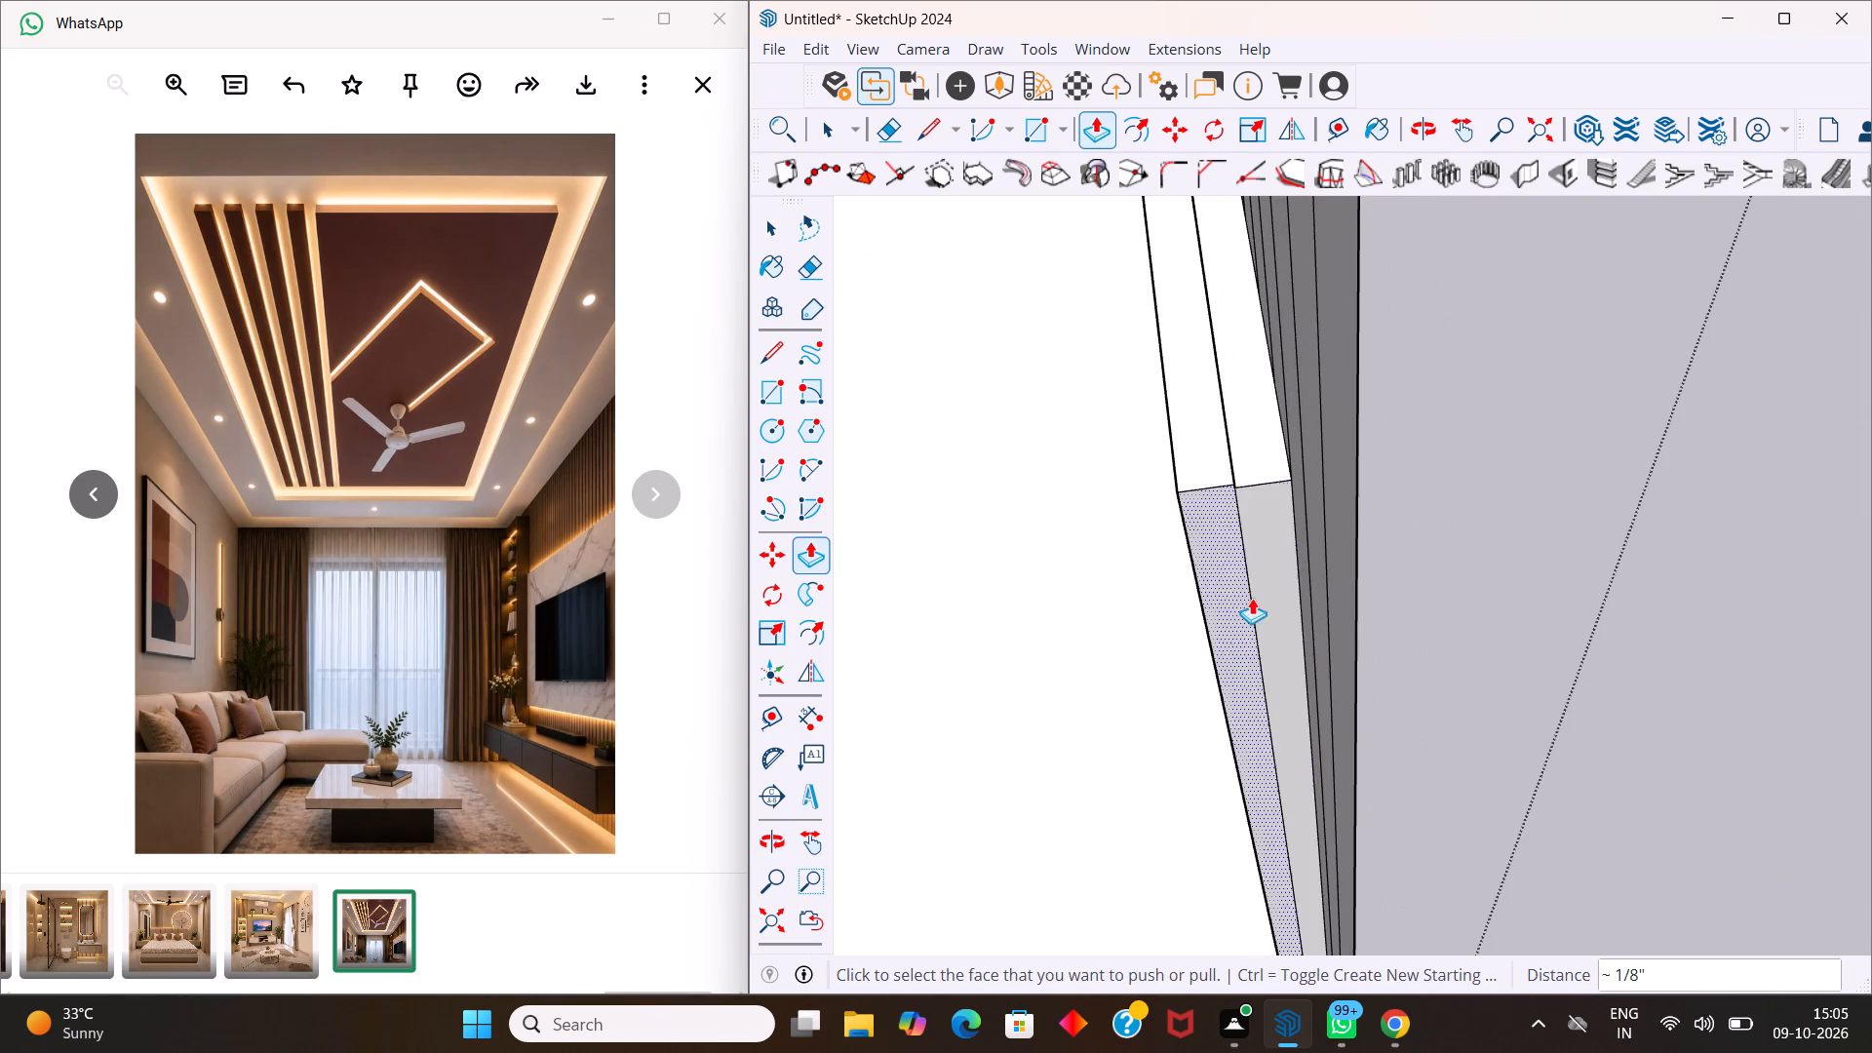
double_click(1271, 571)
Repeat the 0.1" push on the wall-side strip along the TV panel's underside.
scroll(1194, 579, "down", 9)
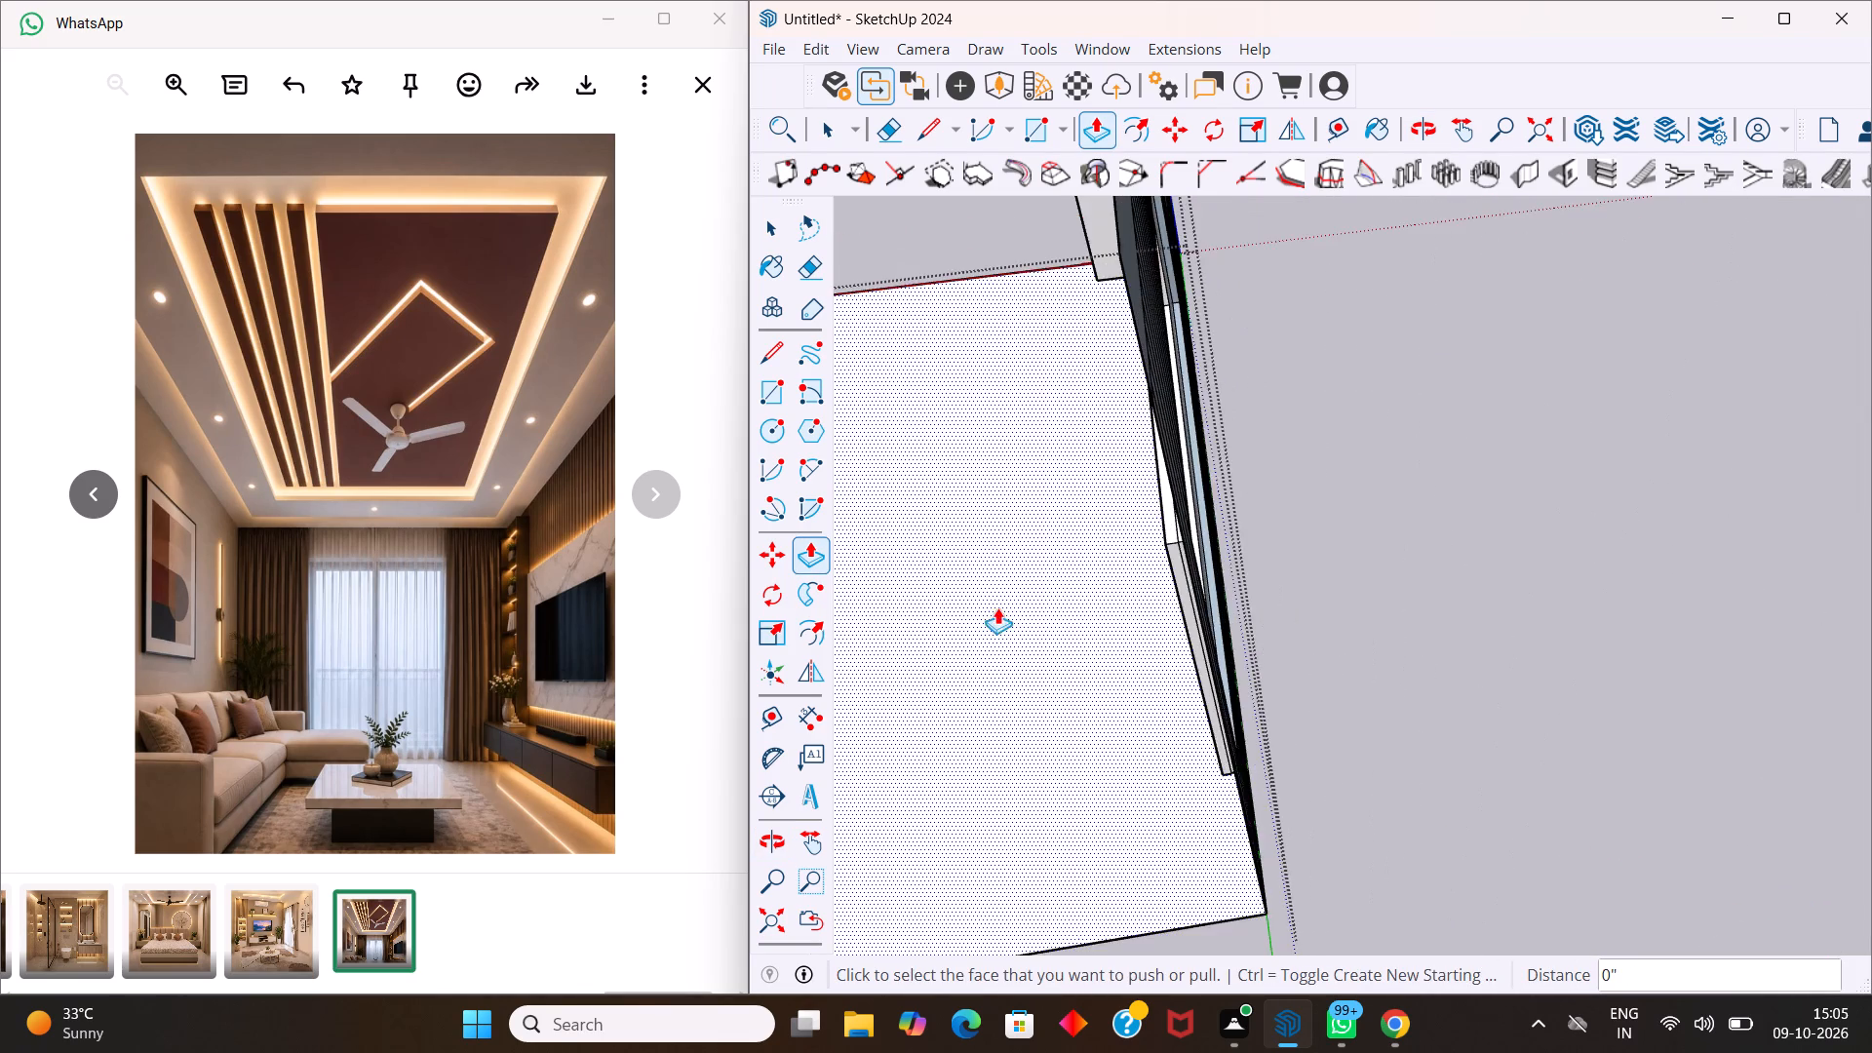
middle_click_drag(996, 607, 1356, 373)
middle_click_drag(1425, 653, 1326, 292)
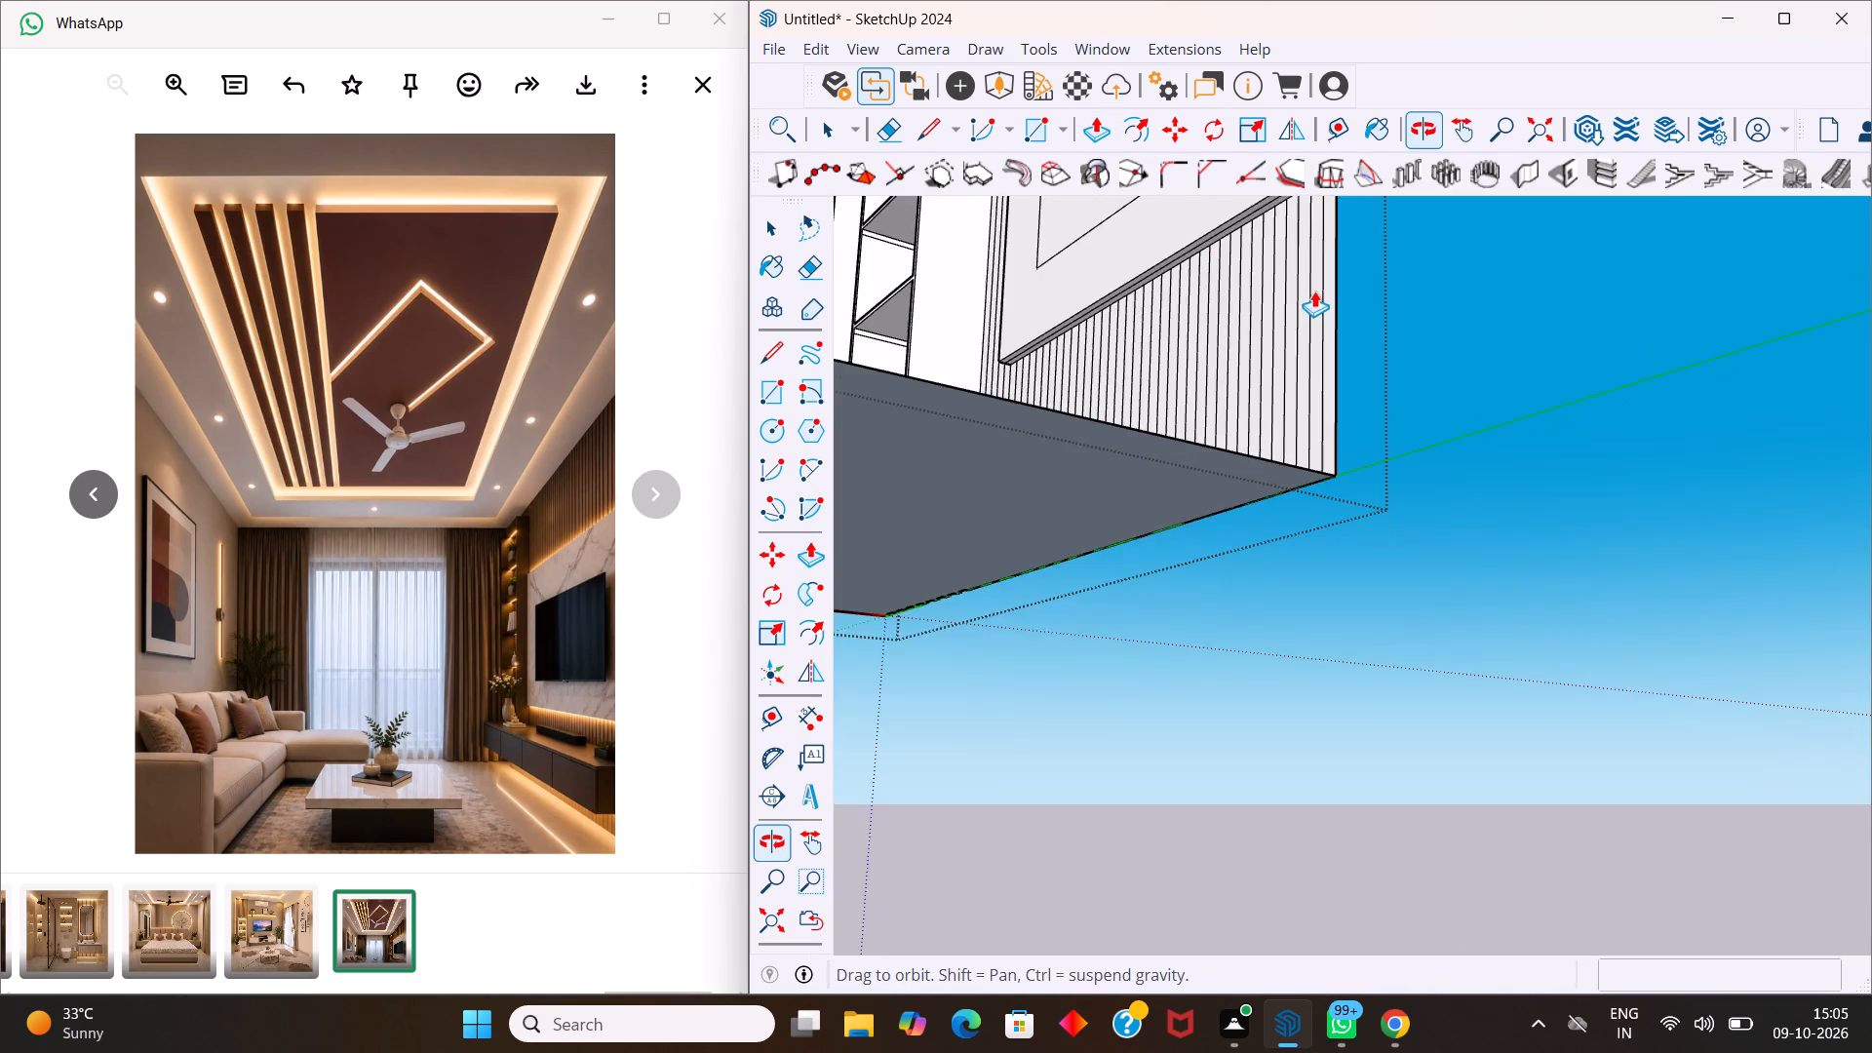
scroll(1201, 237, "up", 20)
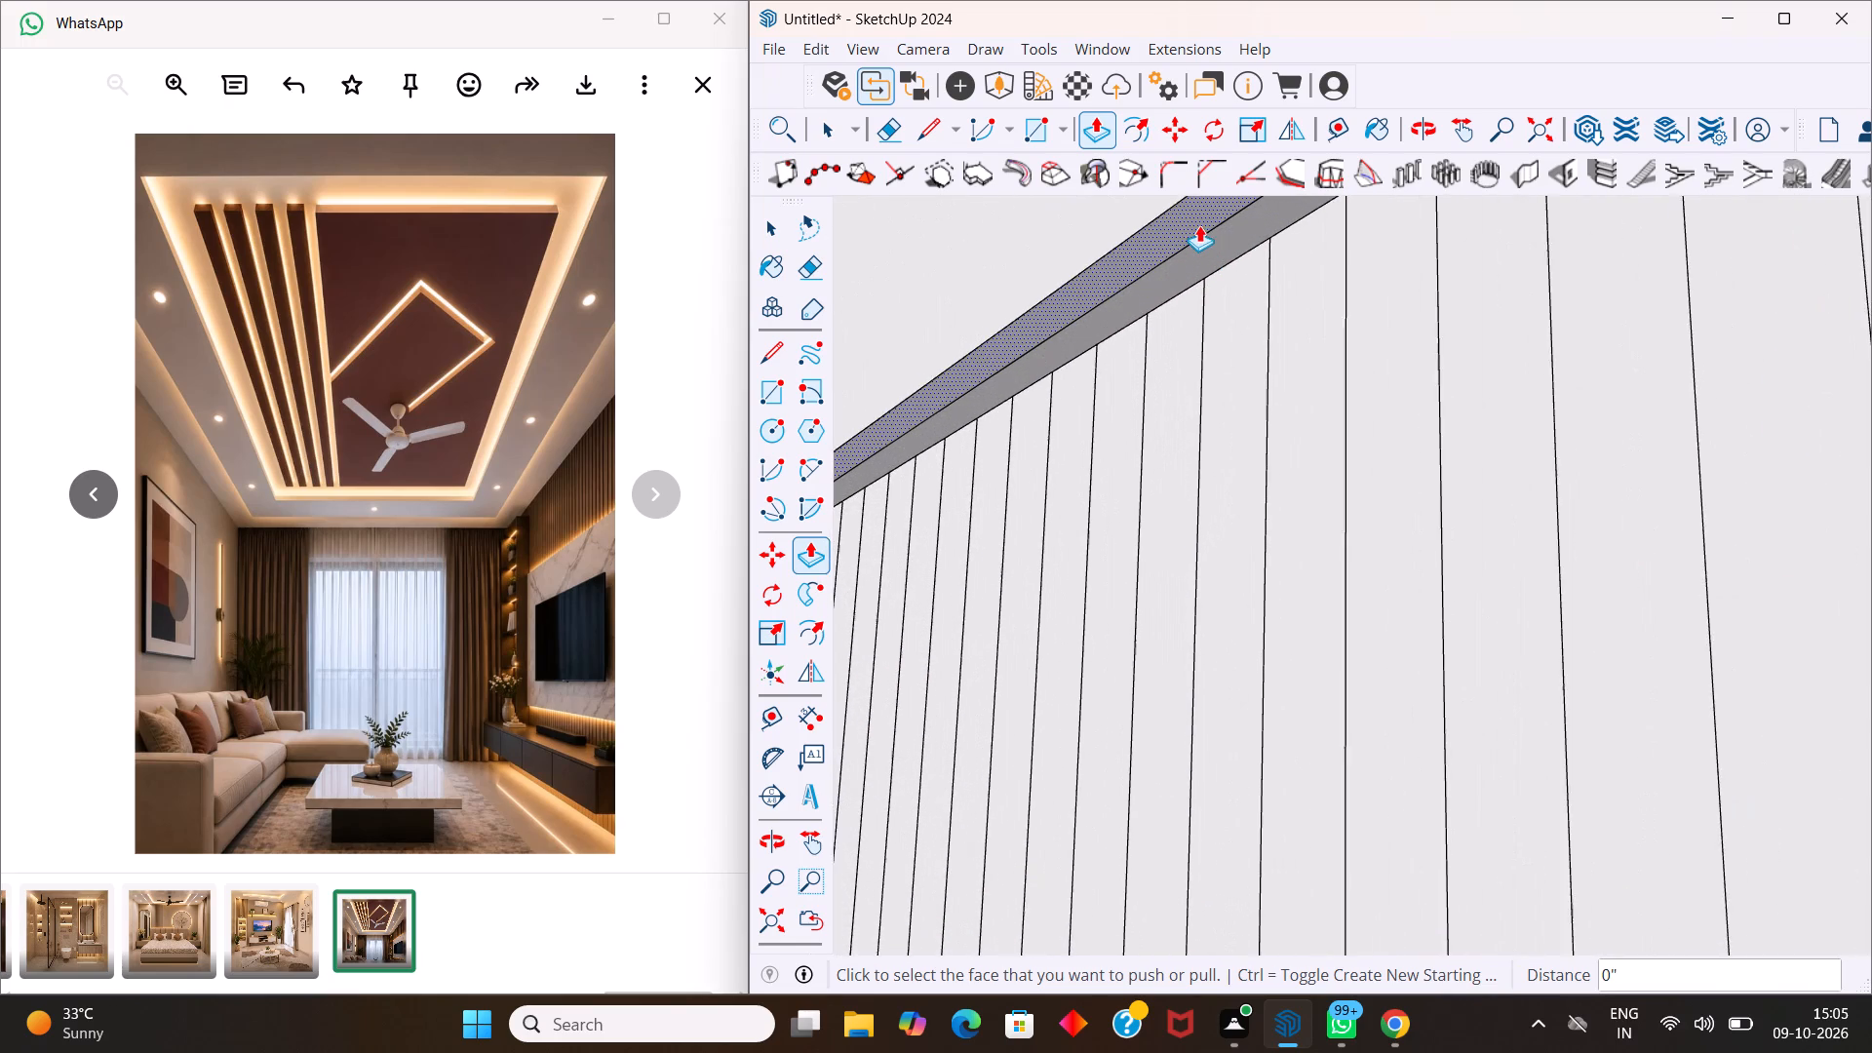
double_click(1215, 233)
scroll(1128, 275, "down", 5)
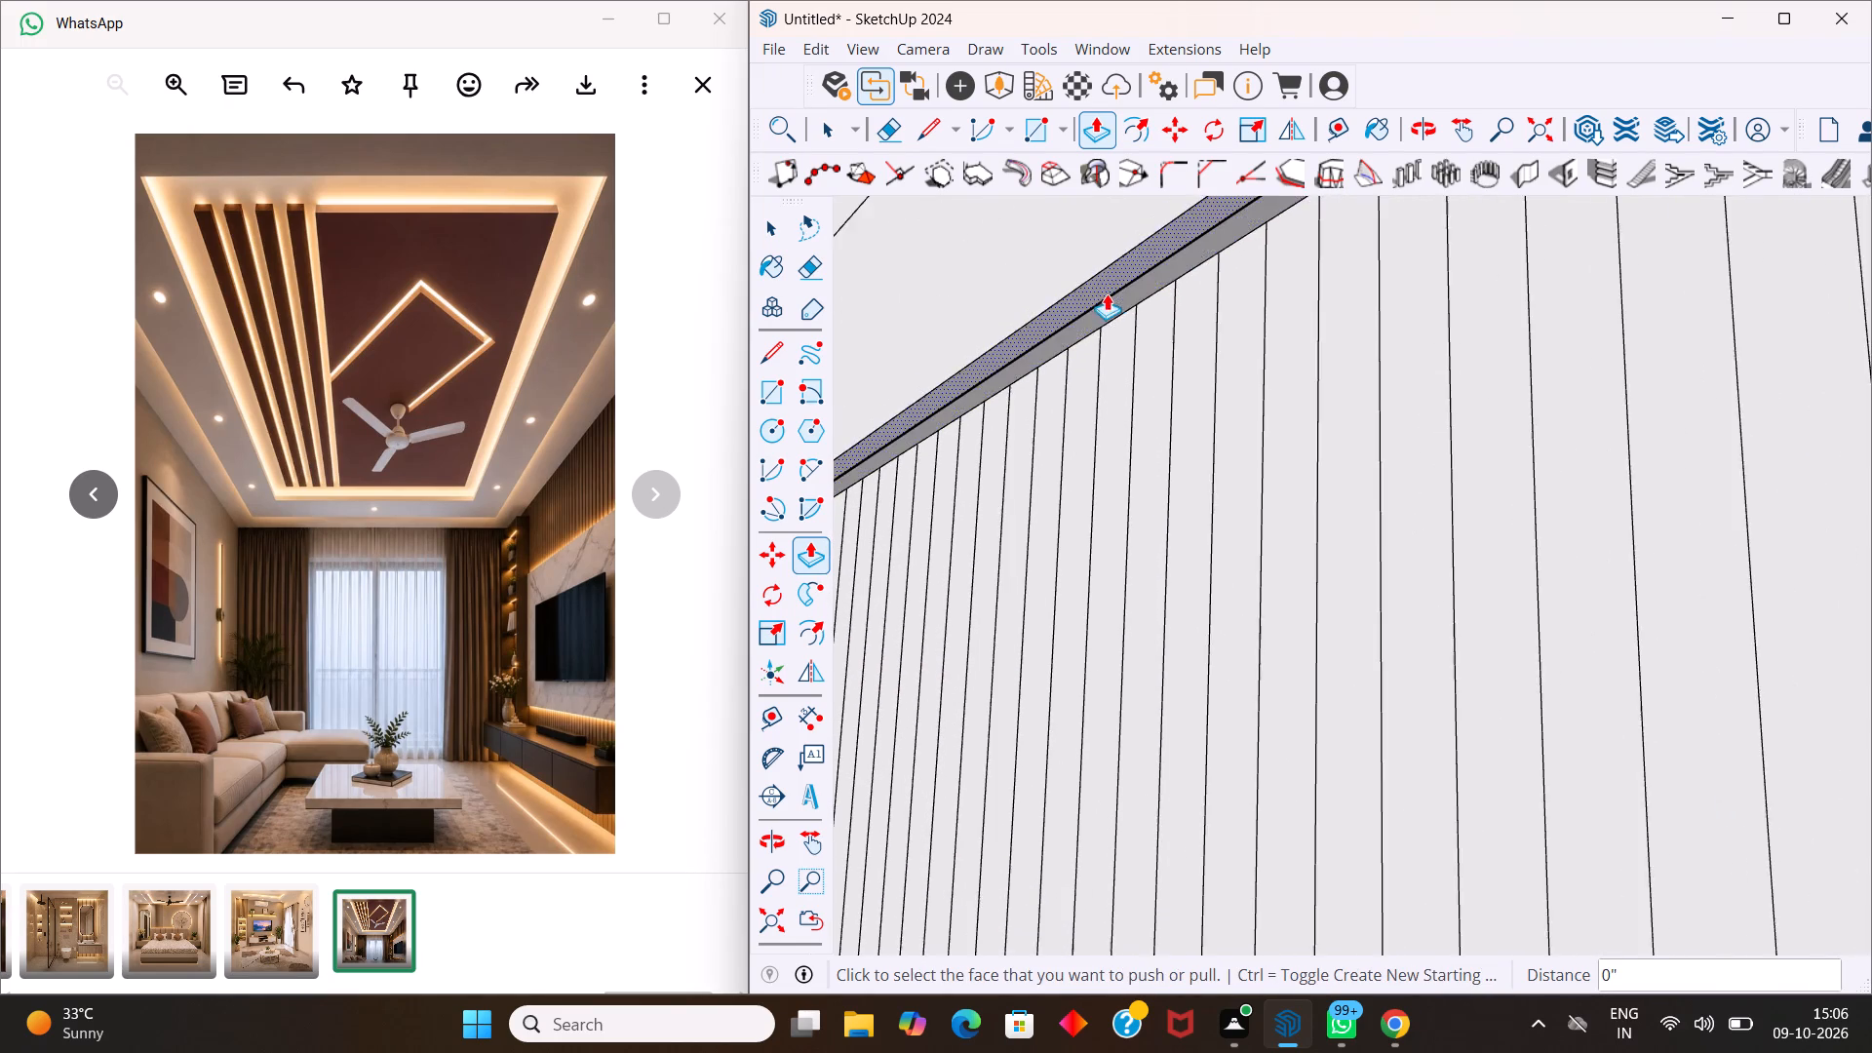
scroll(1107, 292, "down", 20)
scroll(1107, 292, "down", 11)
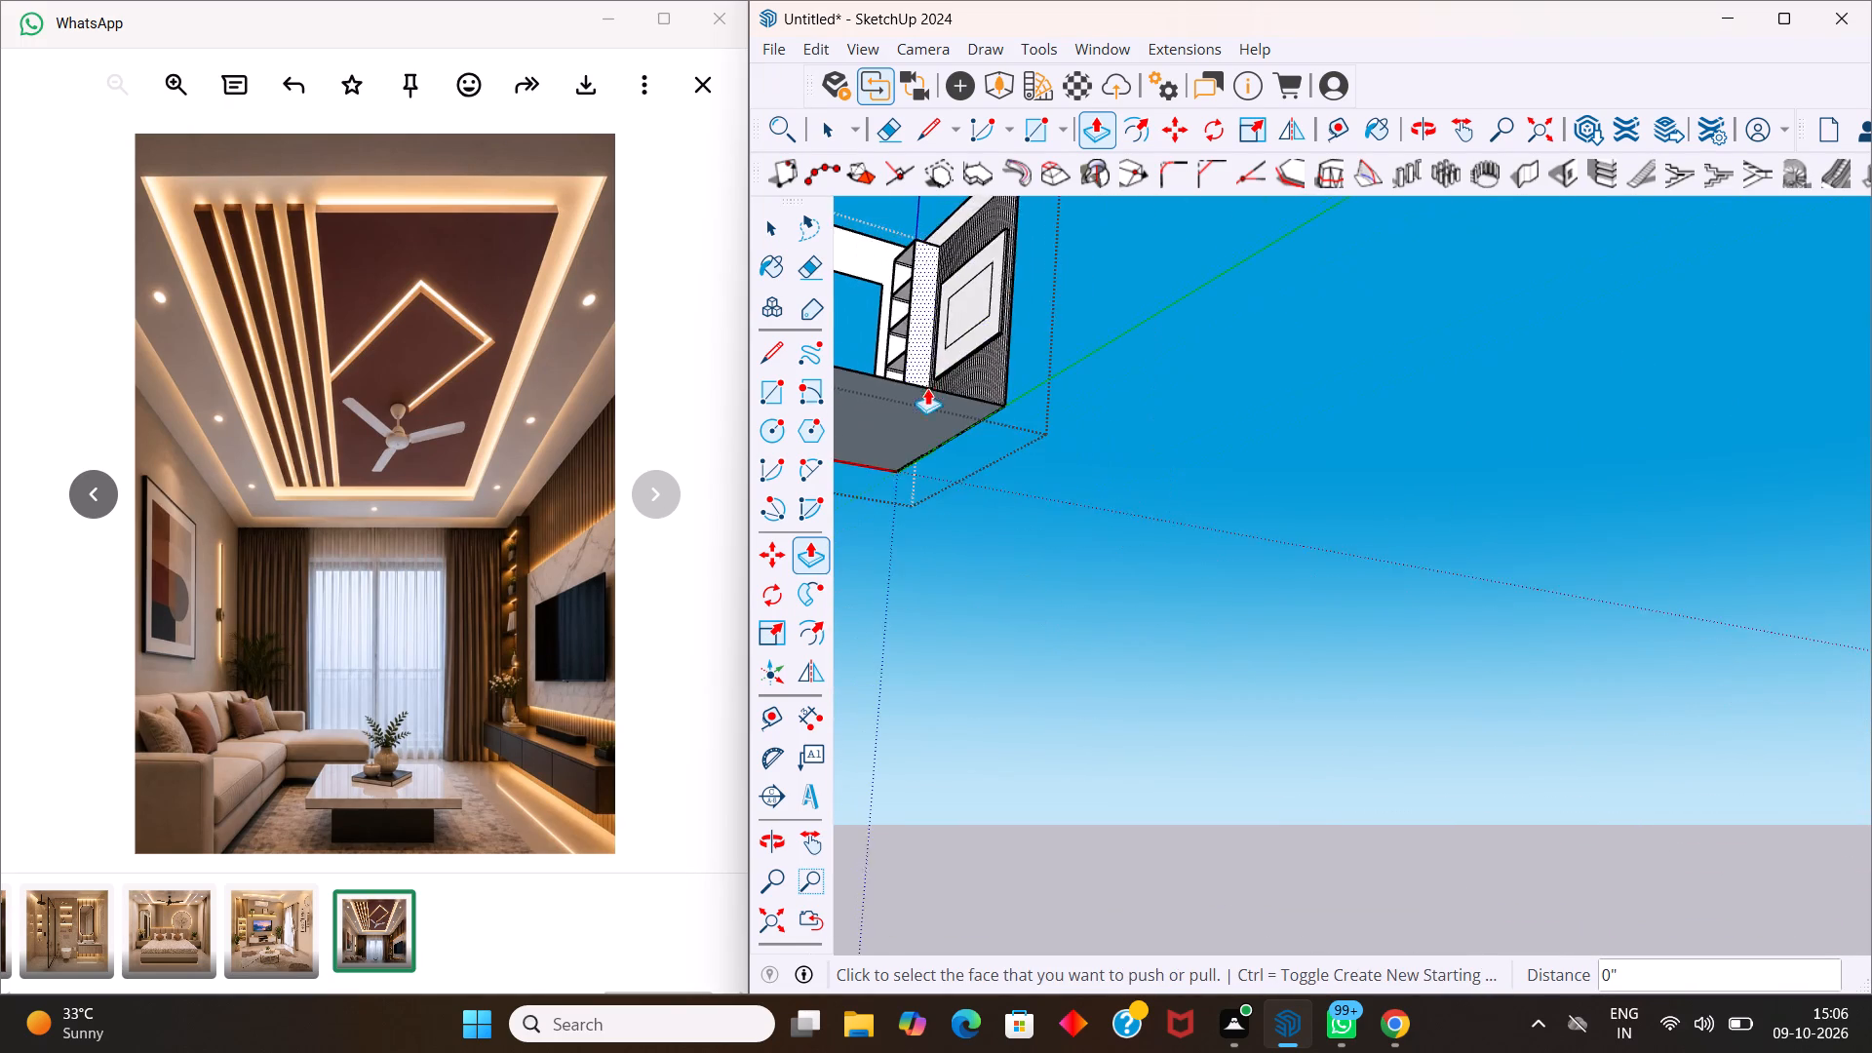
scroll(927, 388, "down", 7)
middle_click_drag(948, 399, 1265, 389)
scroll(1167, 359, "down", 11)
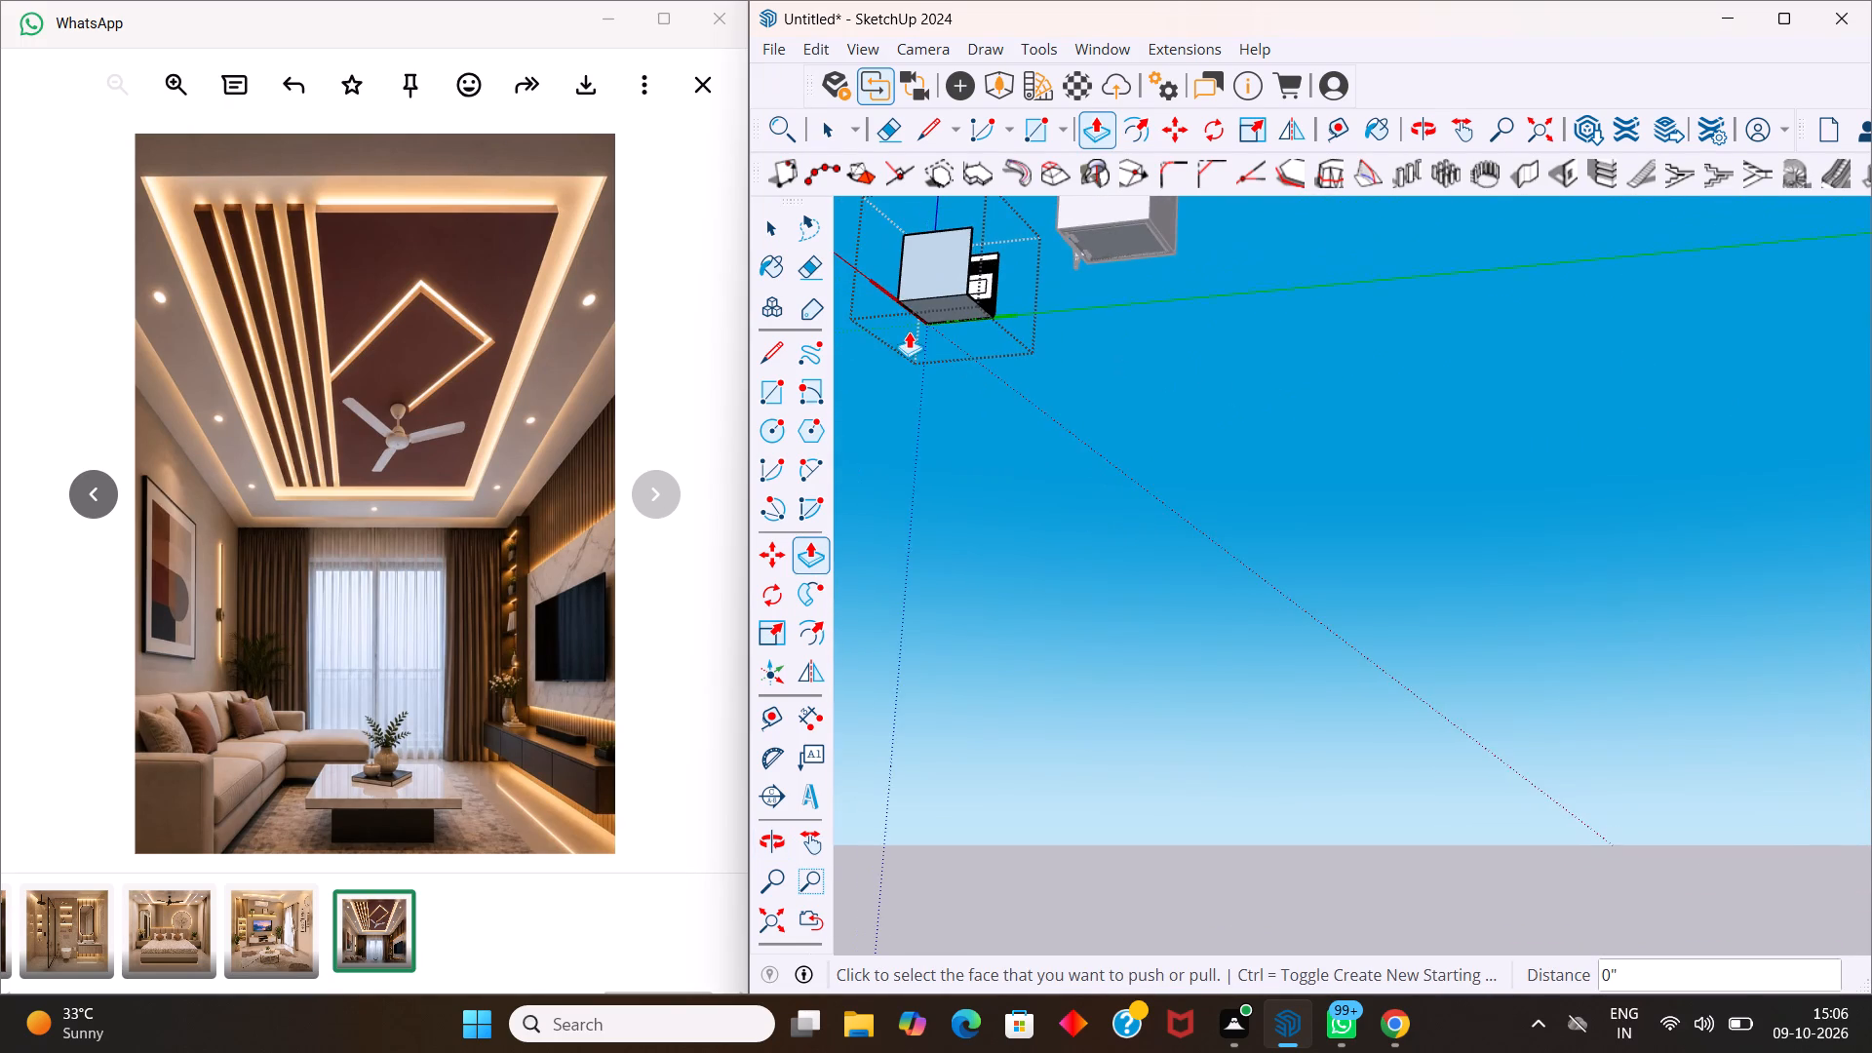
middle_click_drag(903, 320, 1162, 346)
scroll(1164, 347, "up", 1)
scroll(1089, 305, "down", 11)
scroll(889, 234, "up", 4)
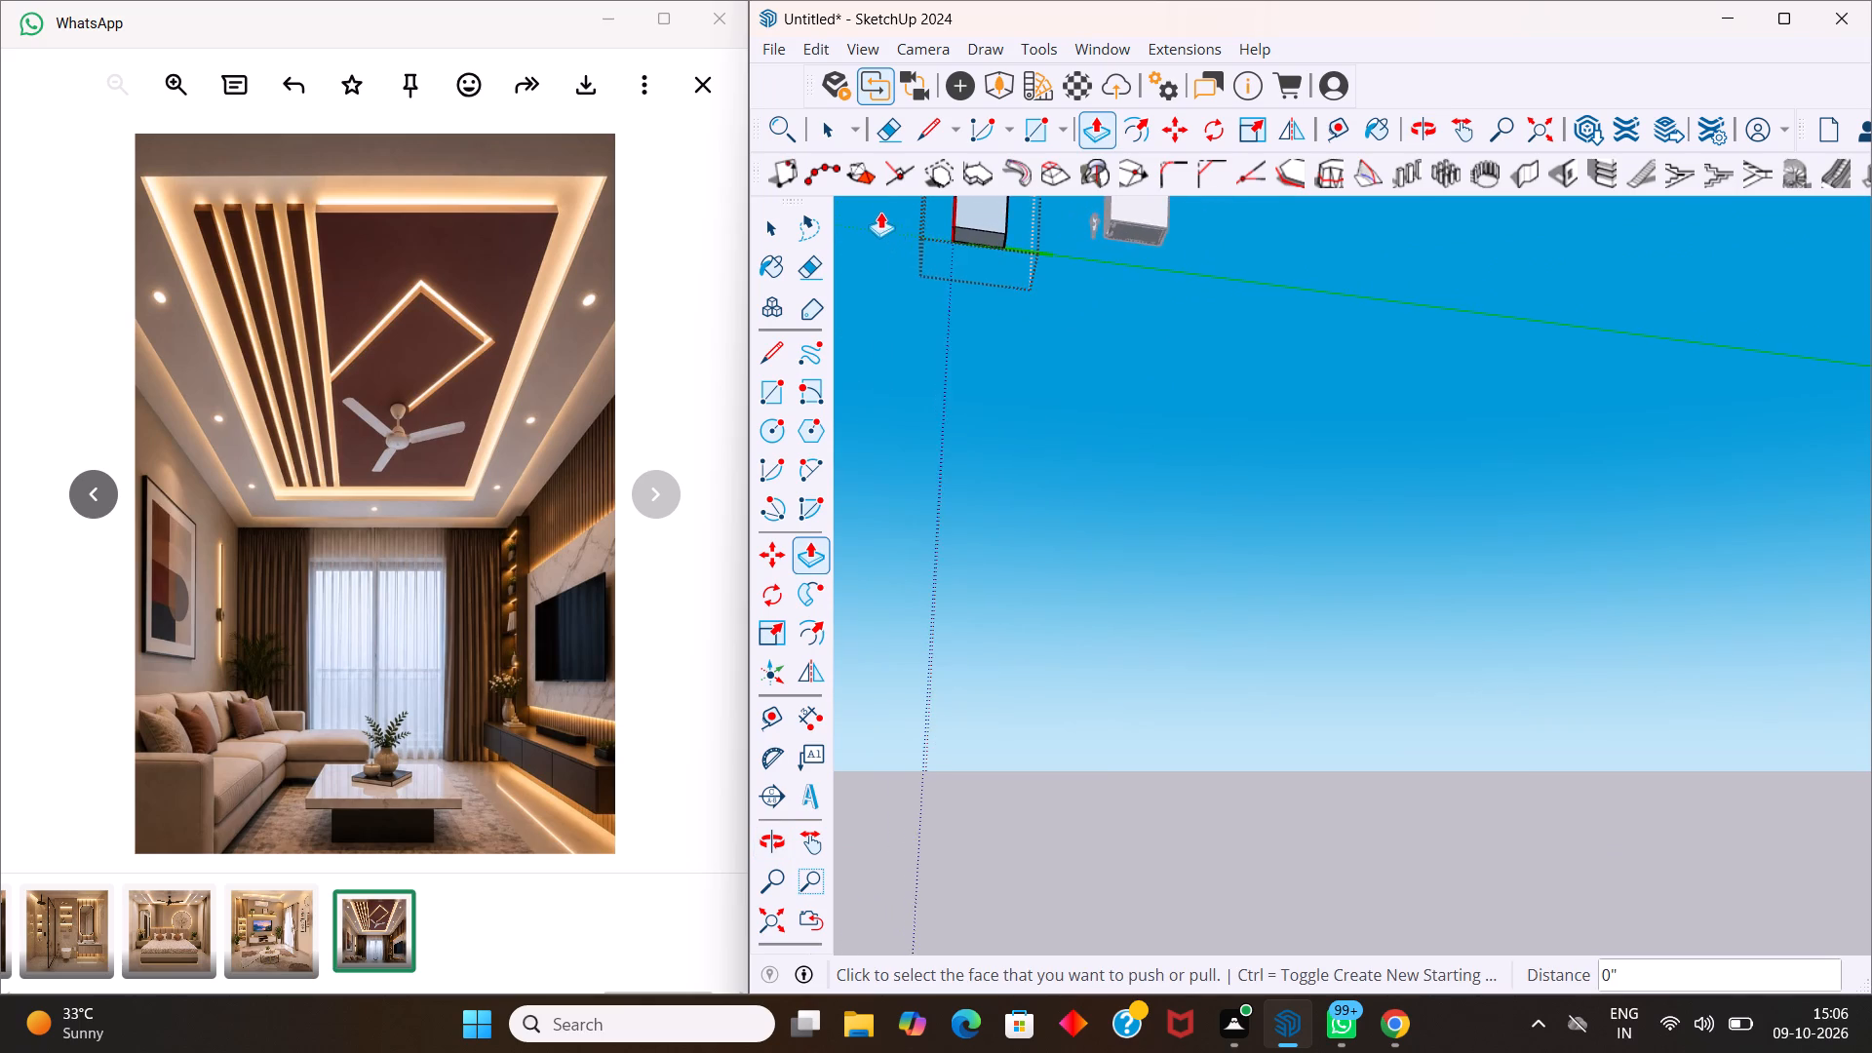
Repeat the 0.1" push on the wall-side strip at the TV panel's end nearest the shelf unit.
scroll(880, 212, "up", 18)
middle_click_drag(1032, 270, 1273, 404)
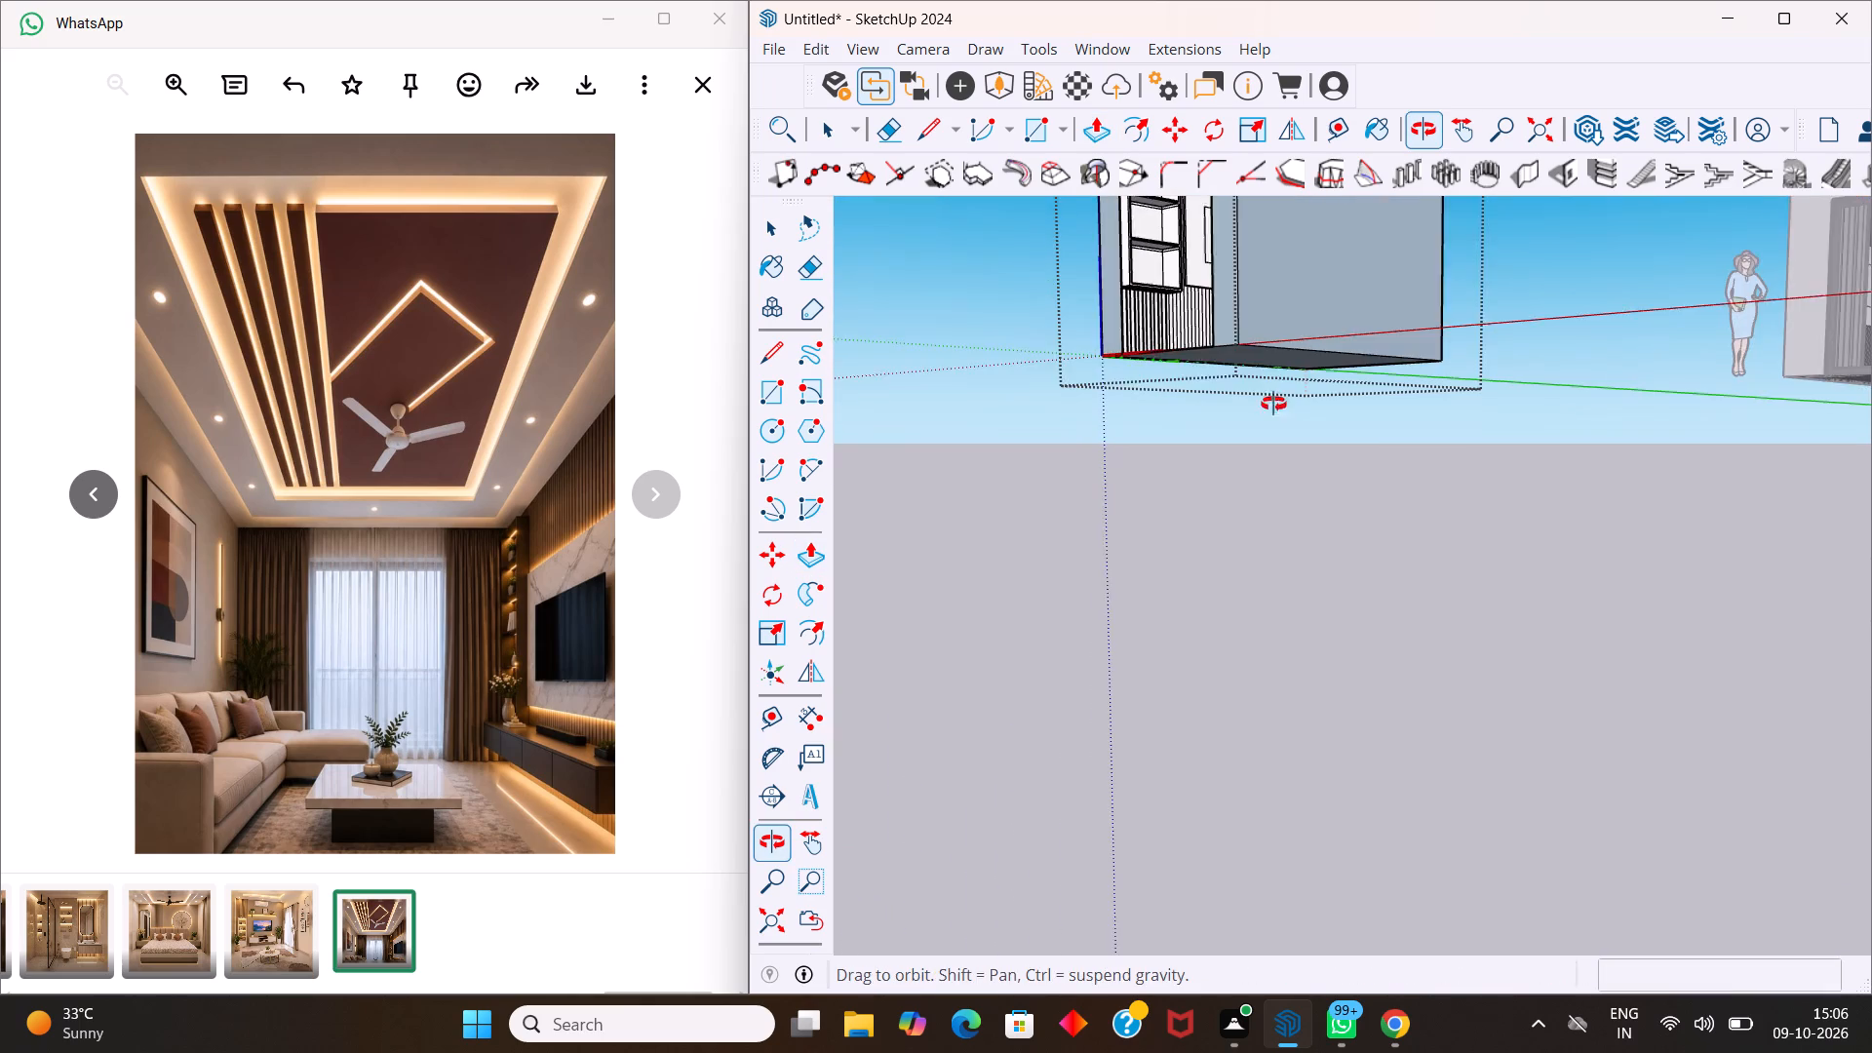
middle_click_drag(1273, 404, 1269, 399)
scroll(1183, 306, "up", 16)
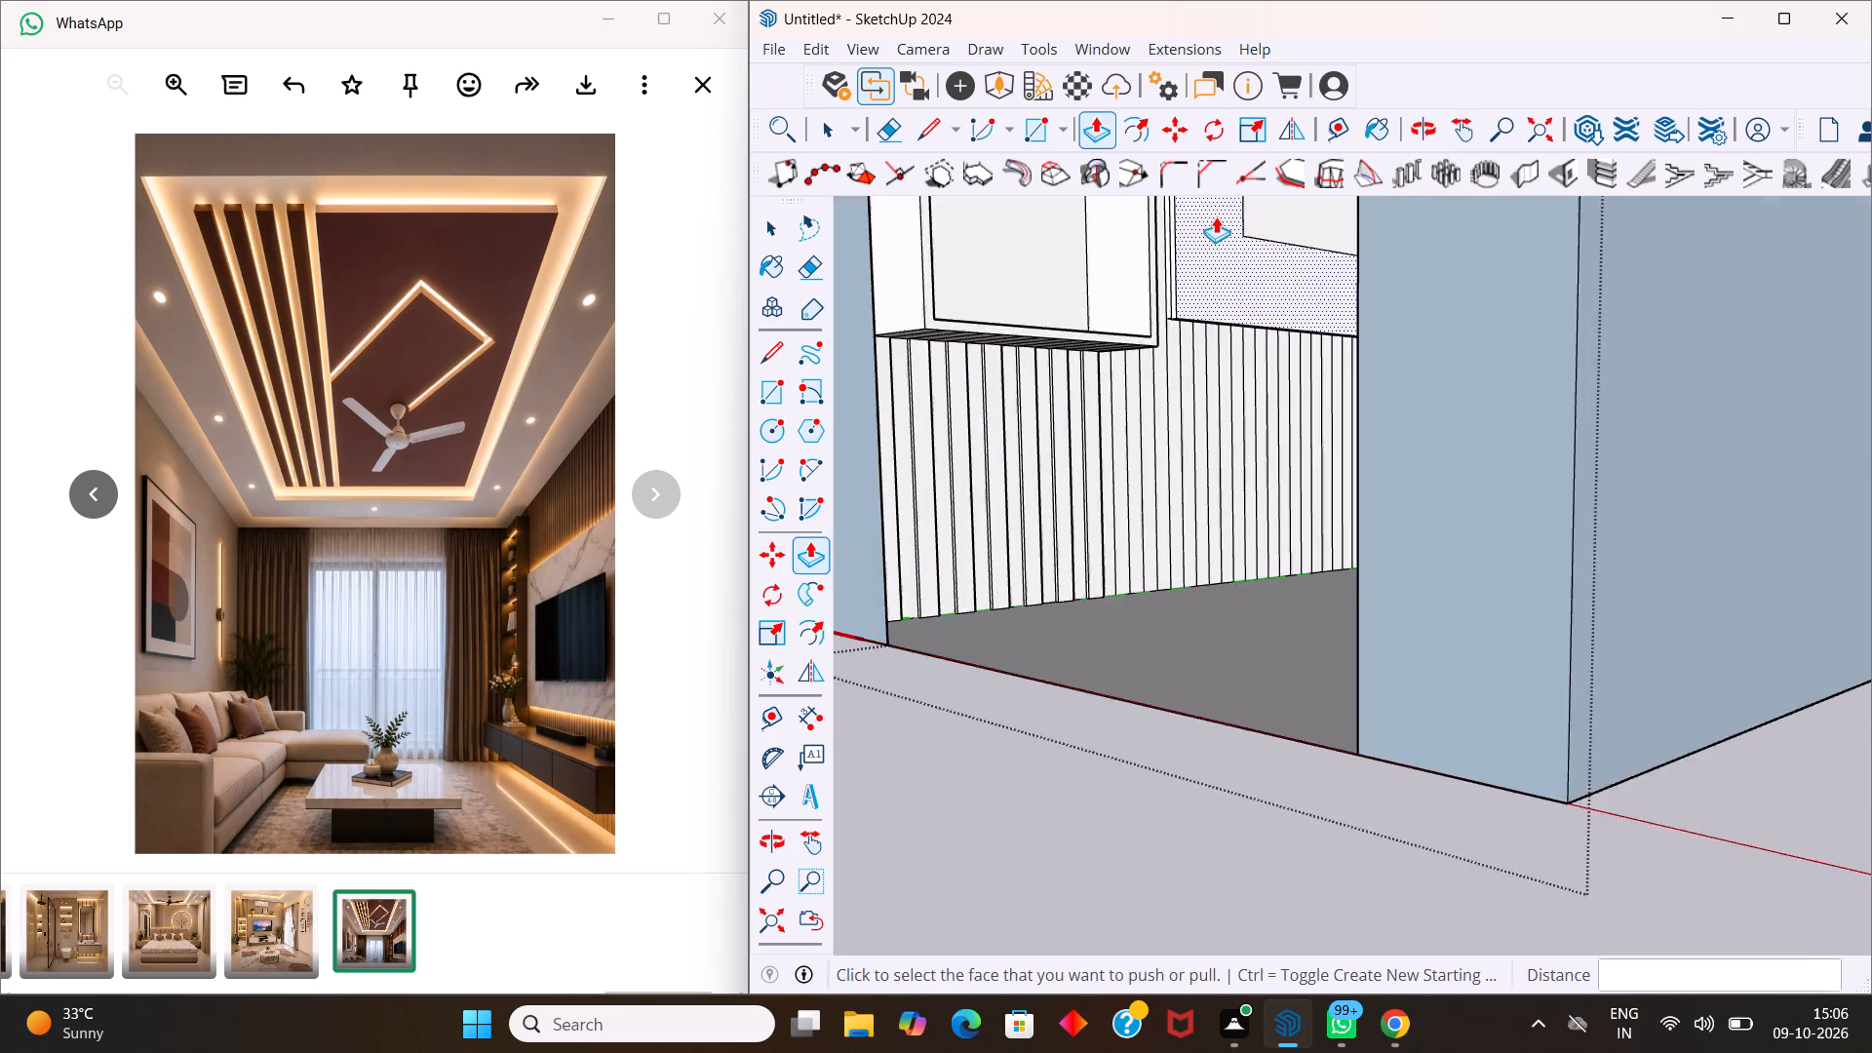
scroll(1216, 216, "up", 14)
scroll(1115, 277, "up", 5)
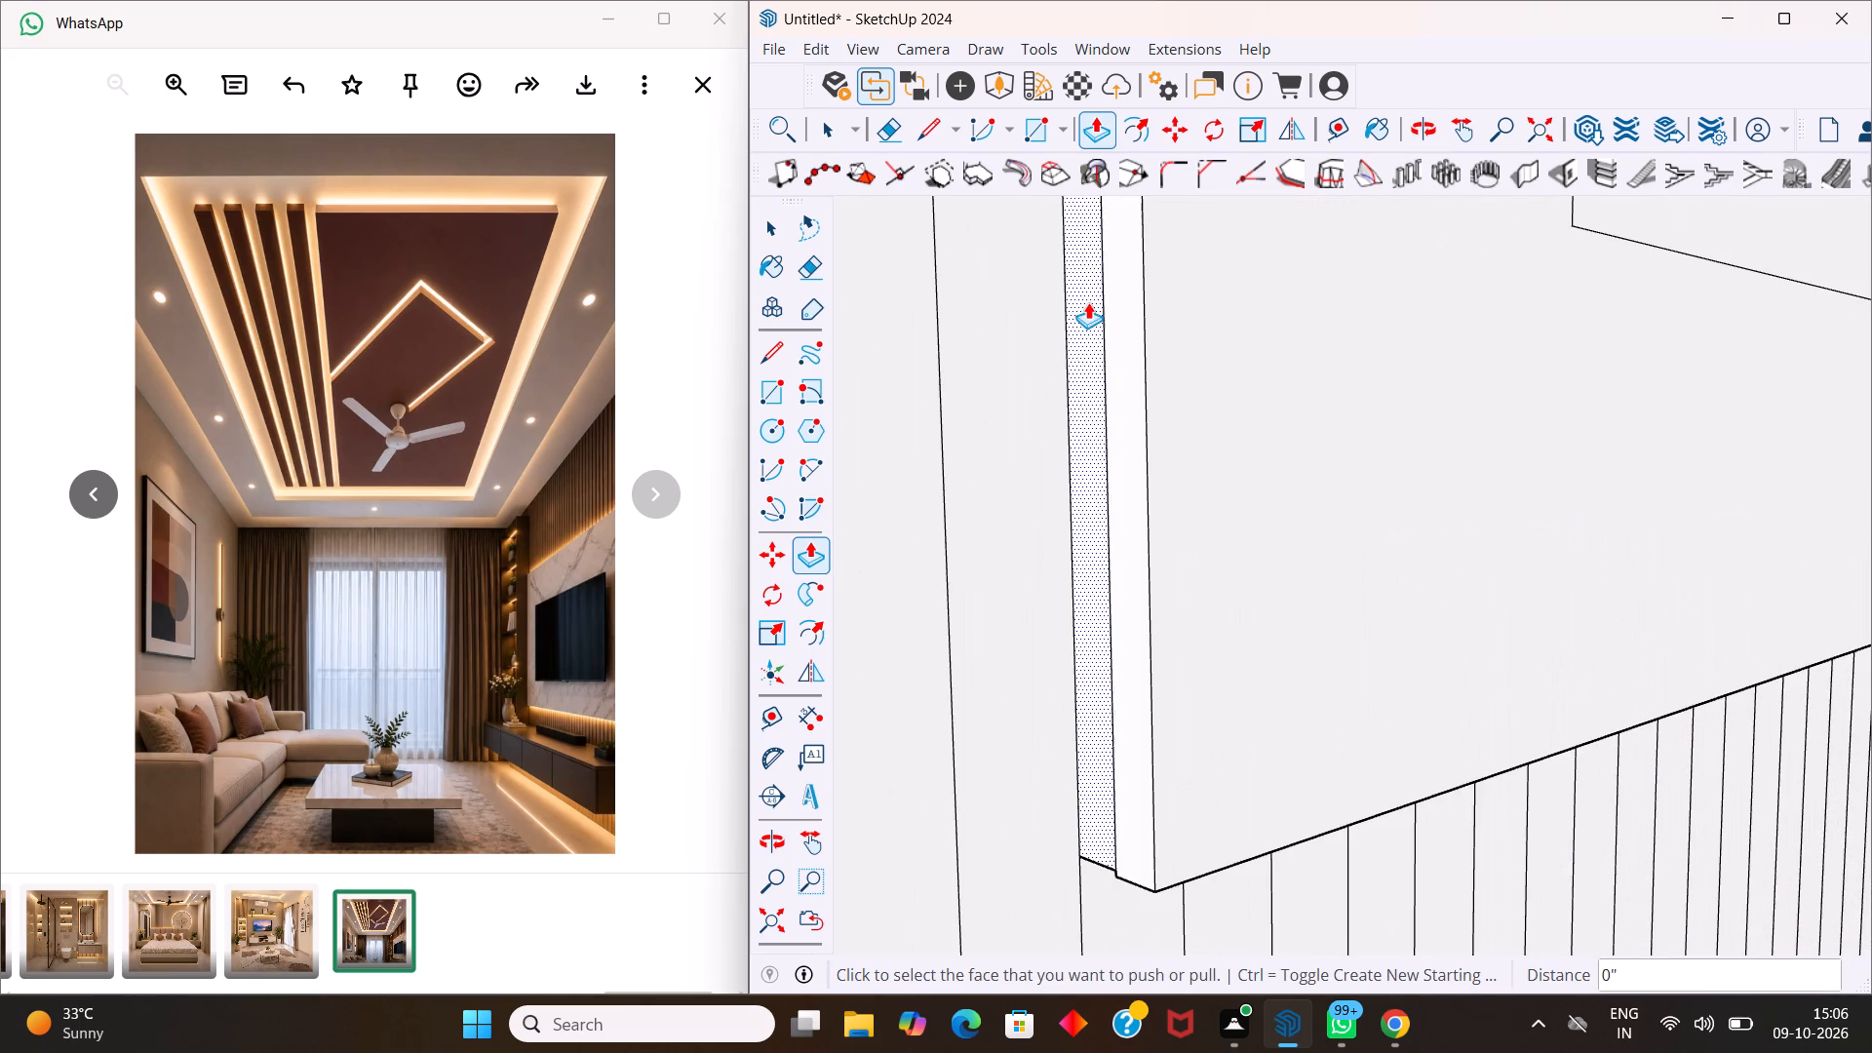
double_click(1088, 302)
key("space")
Examine the TV panel and its recessed wall-side edges on the grooved wall from above the room.
middle_click_drag(1191, 410, 1060, 530)
scroll(1037, 495, "down", 20)
scroll(1037, 495, "down", 7)
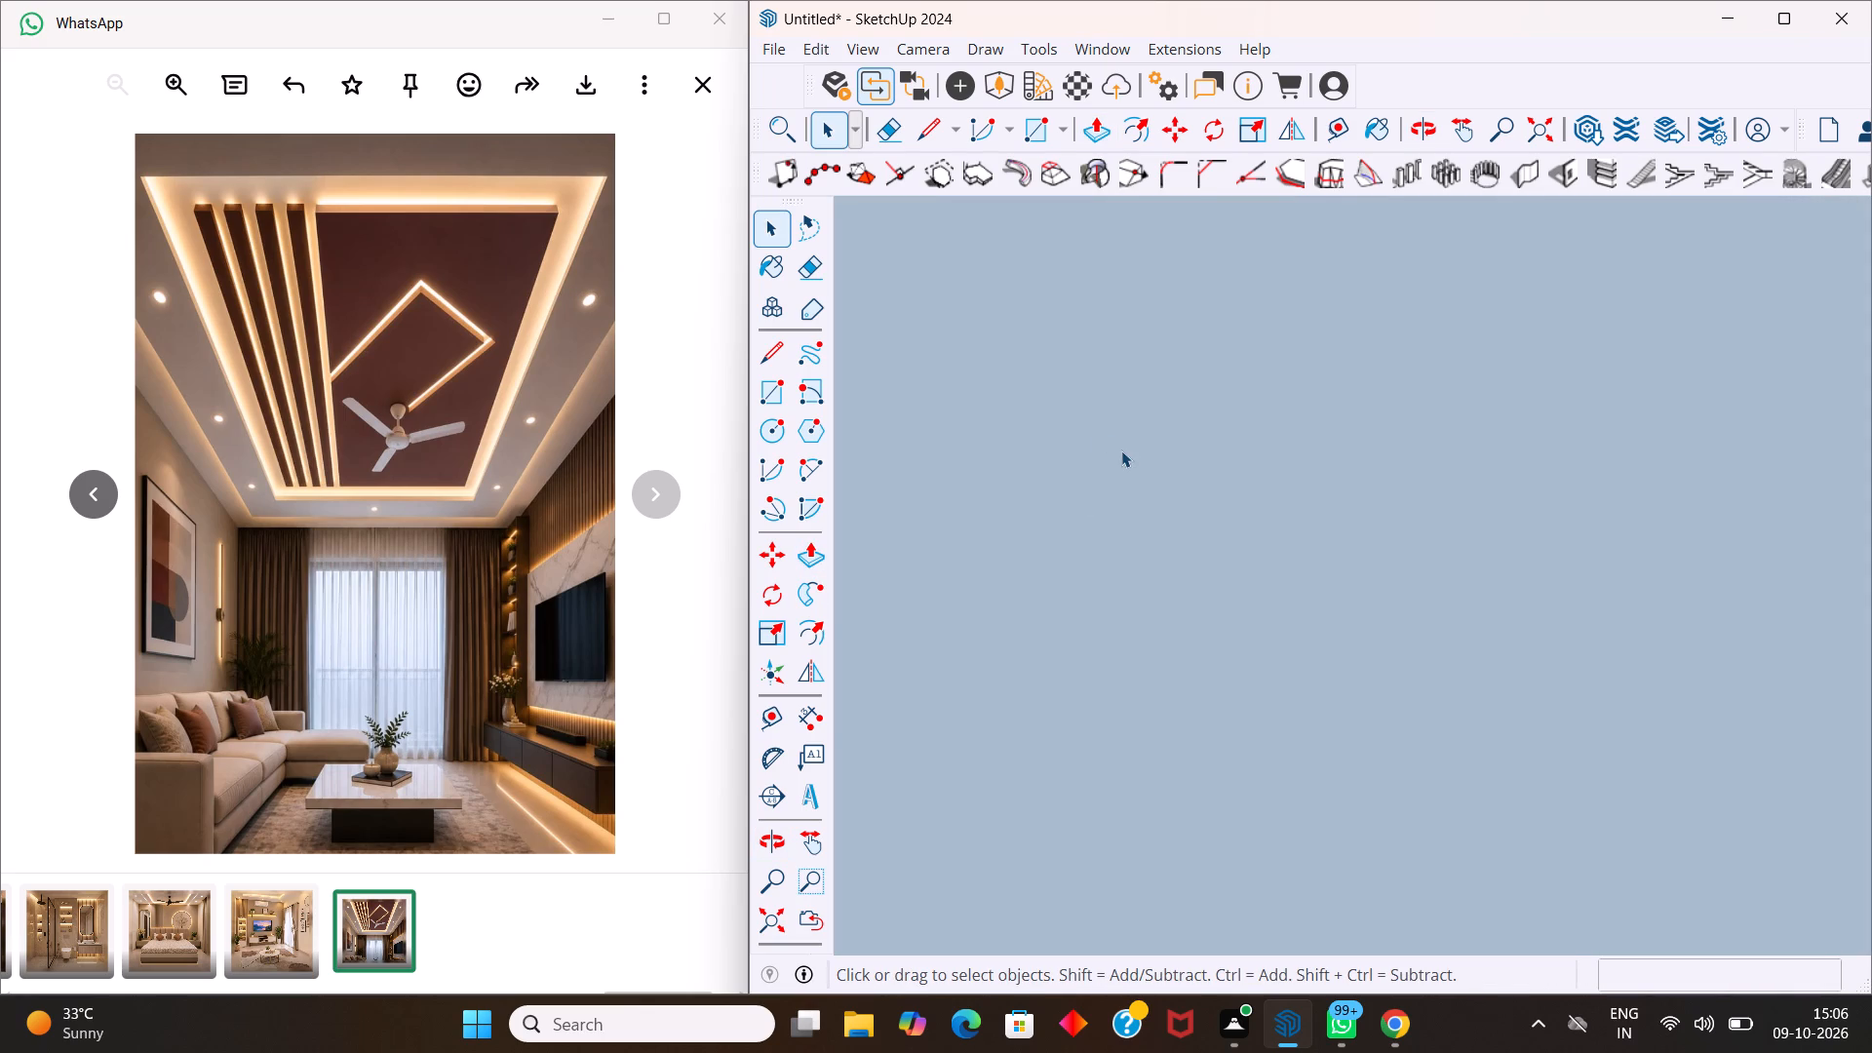
scroll(1121, 450, "down", 16)
scroll(1135, 454, "down", 12)
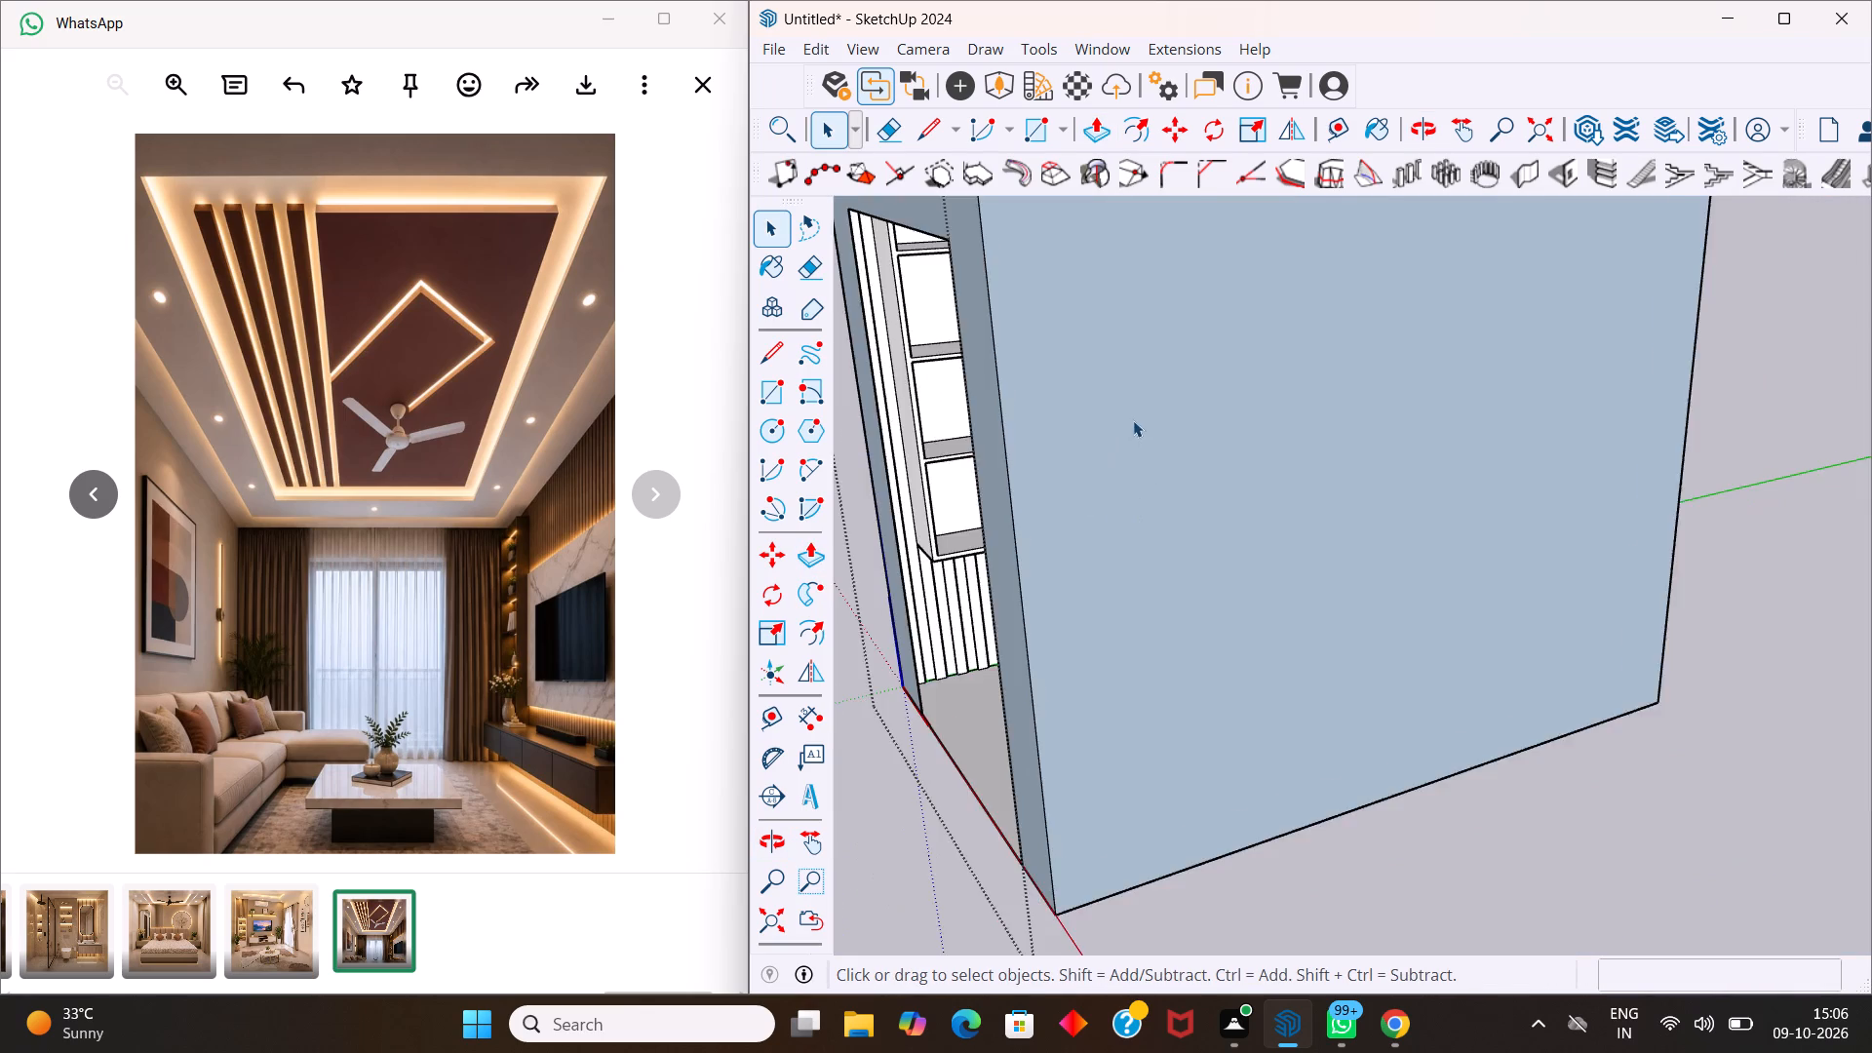
scroll(1133, 420, "down", 16)
middle_click_drag(1179, 320, 1095, 476)
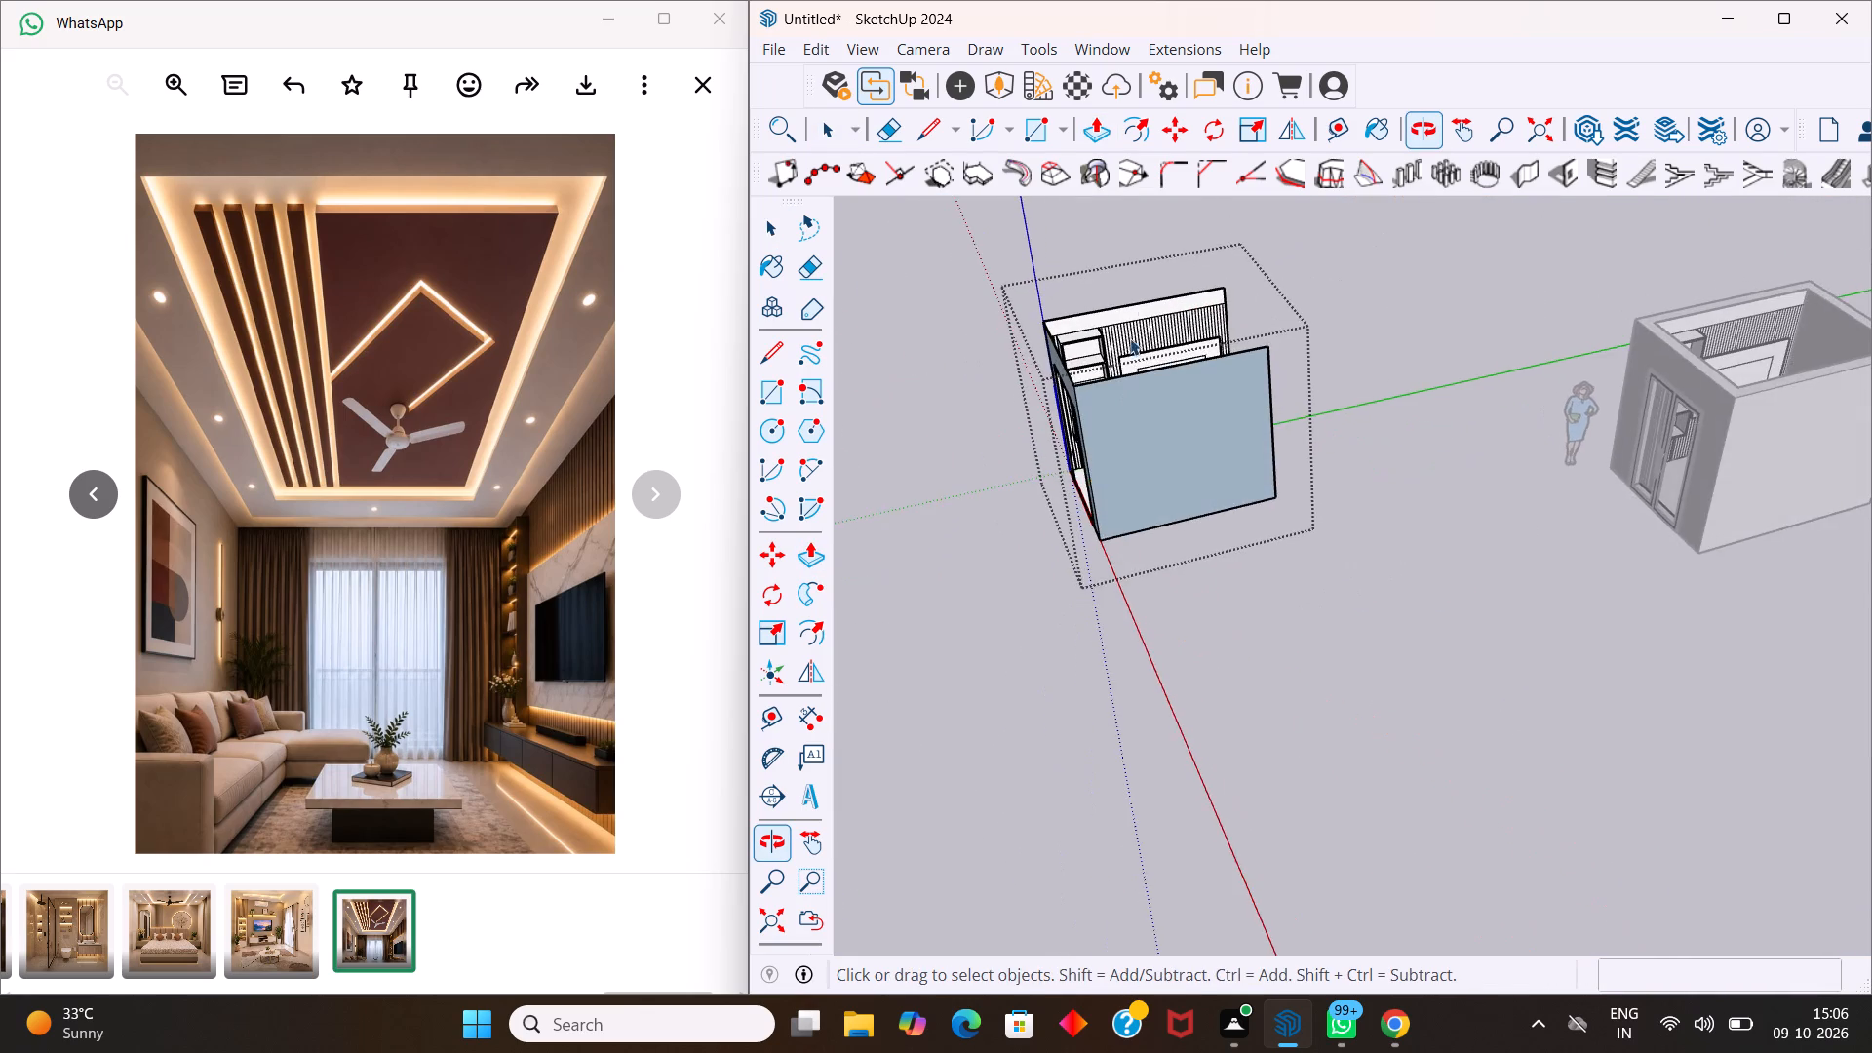
scroll(1138, 297, "up", 9)
middle_click_drag(1172, 309, 1019, 448)
scroll(1145, 324, "up", 4)
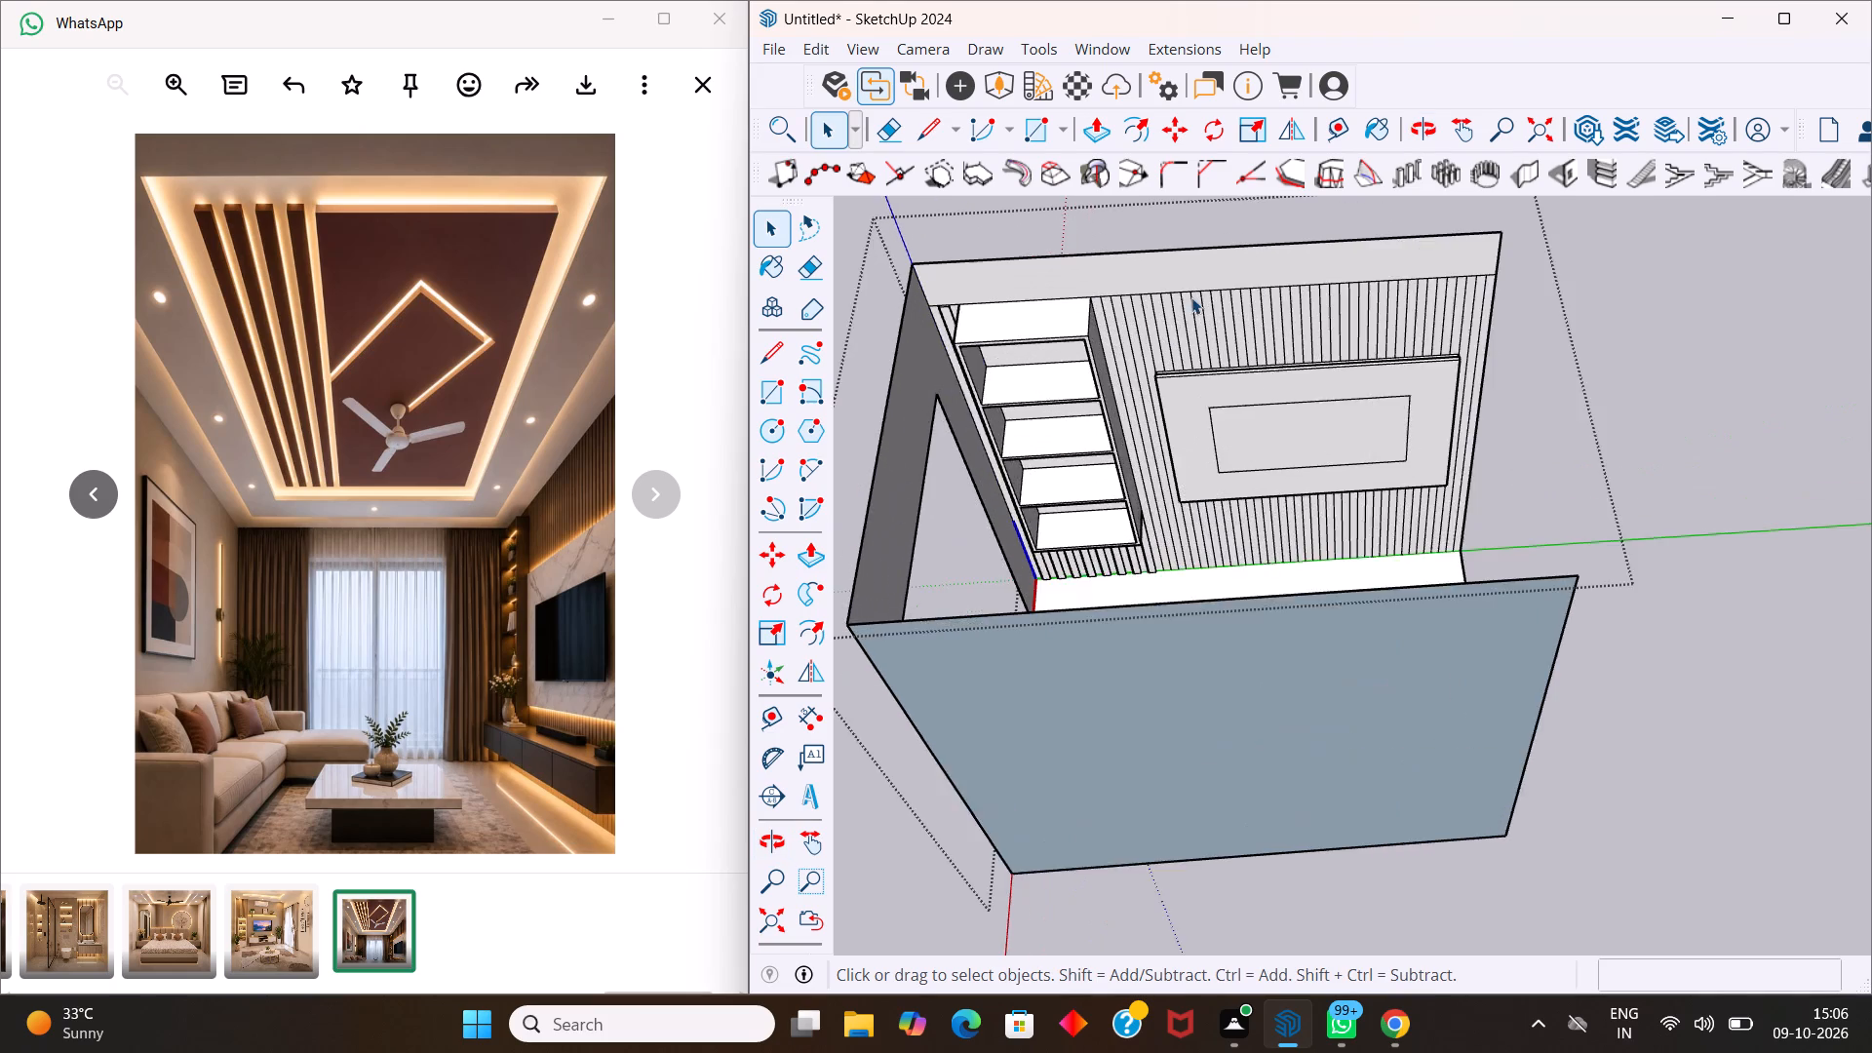
scroll(1191, 297, "up", 9)
scroll(1323, 337, "up", 3)
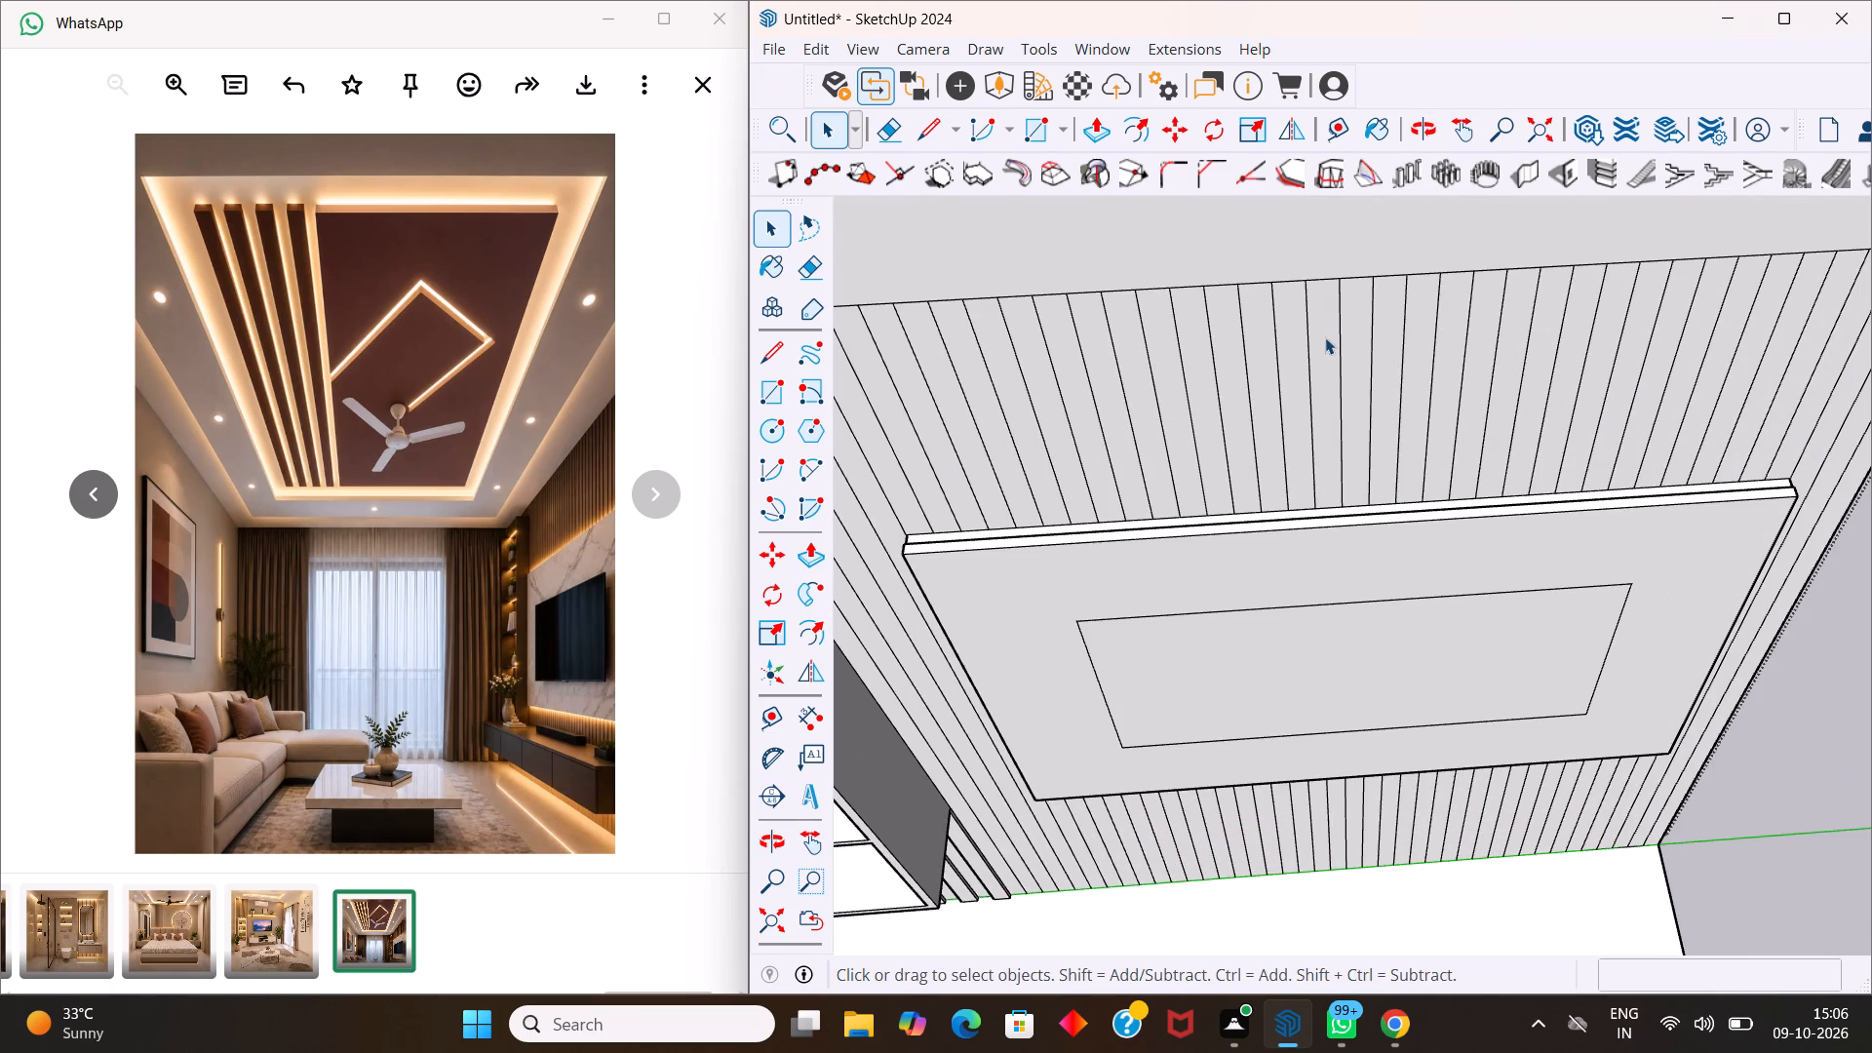
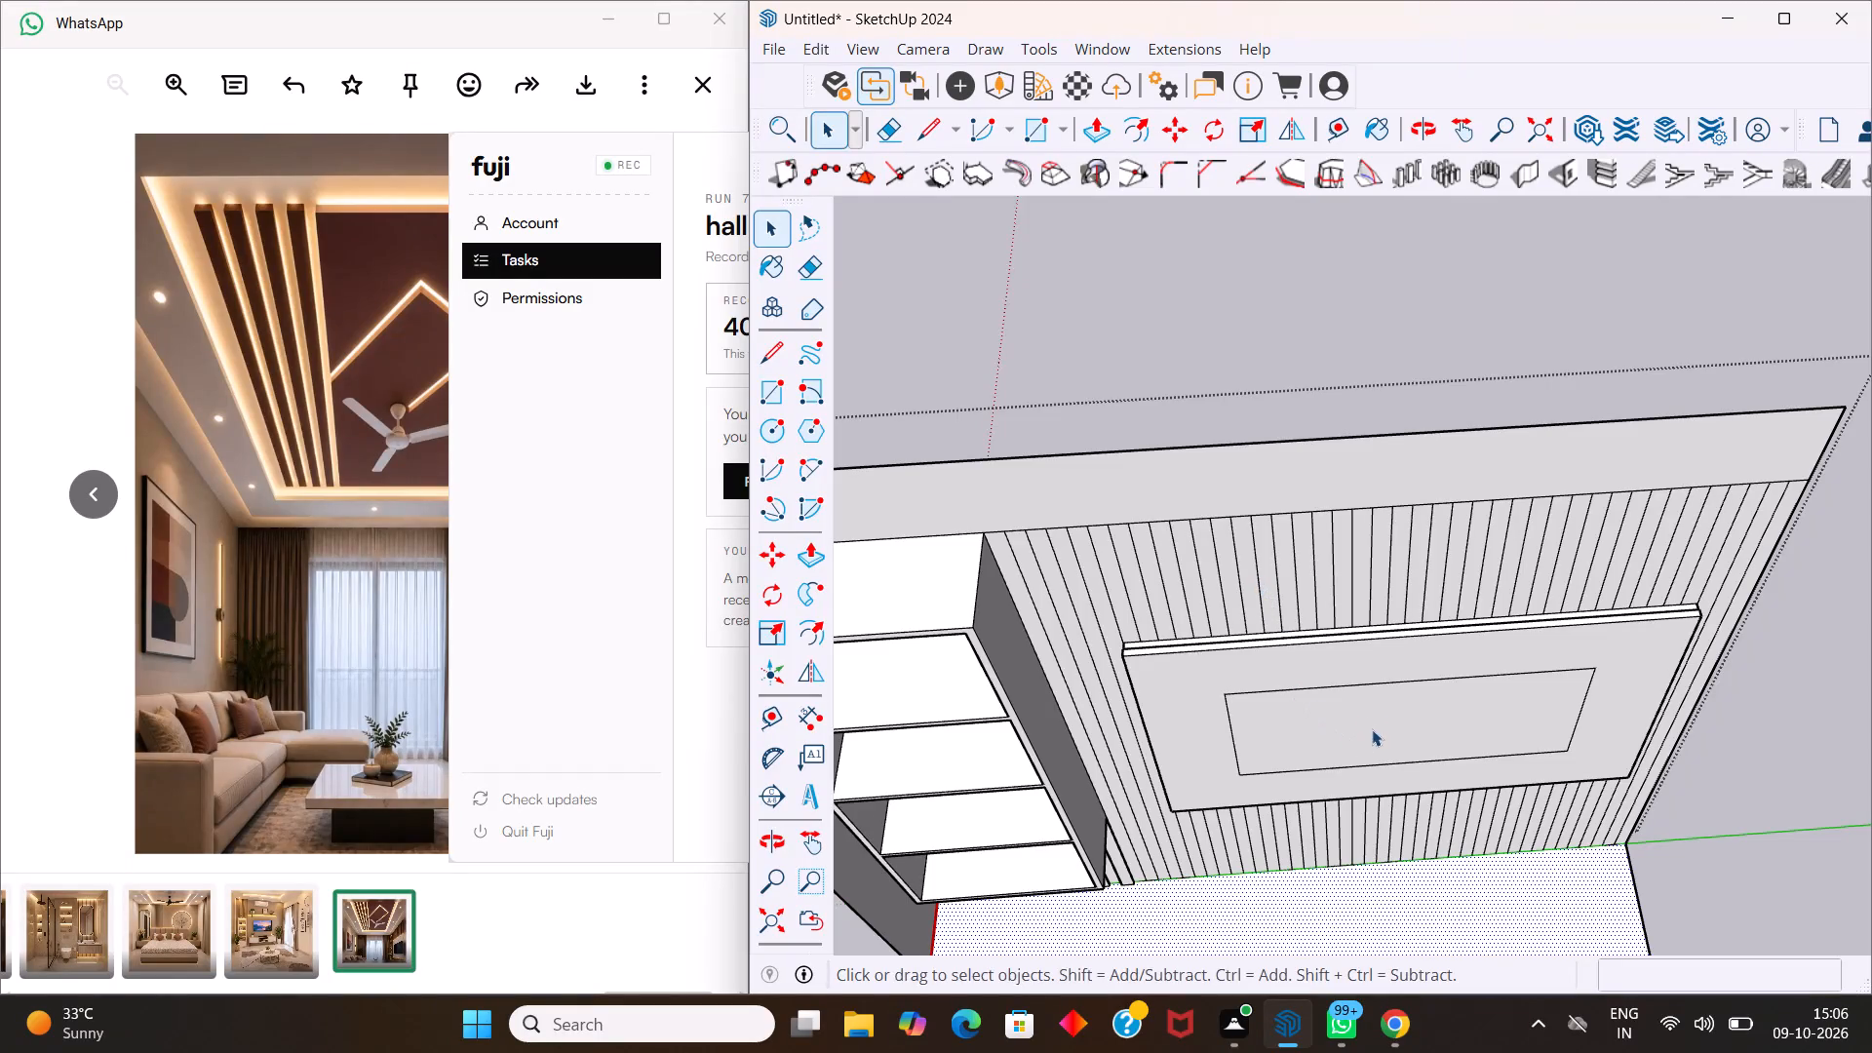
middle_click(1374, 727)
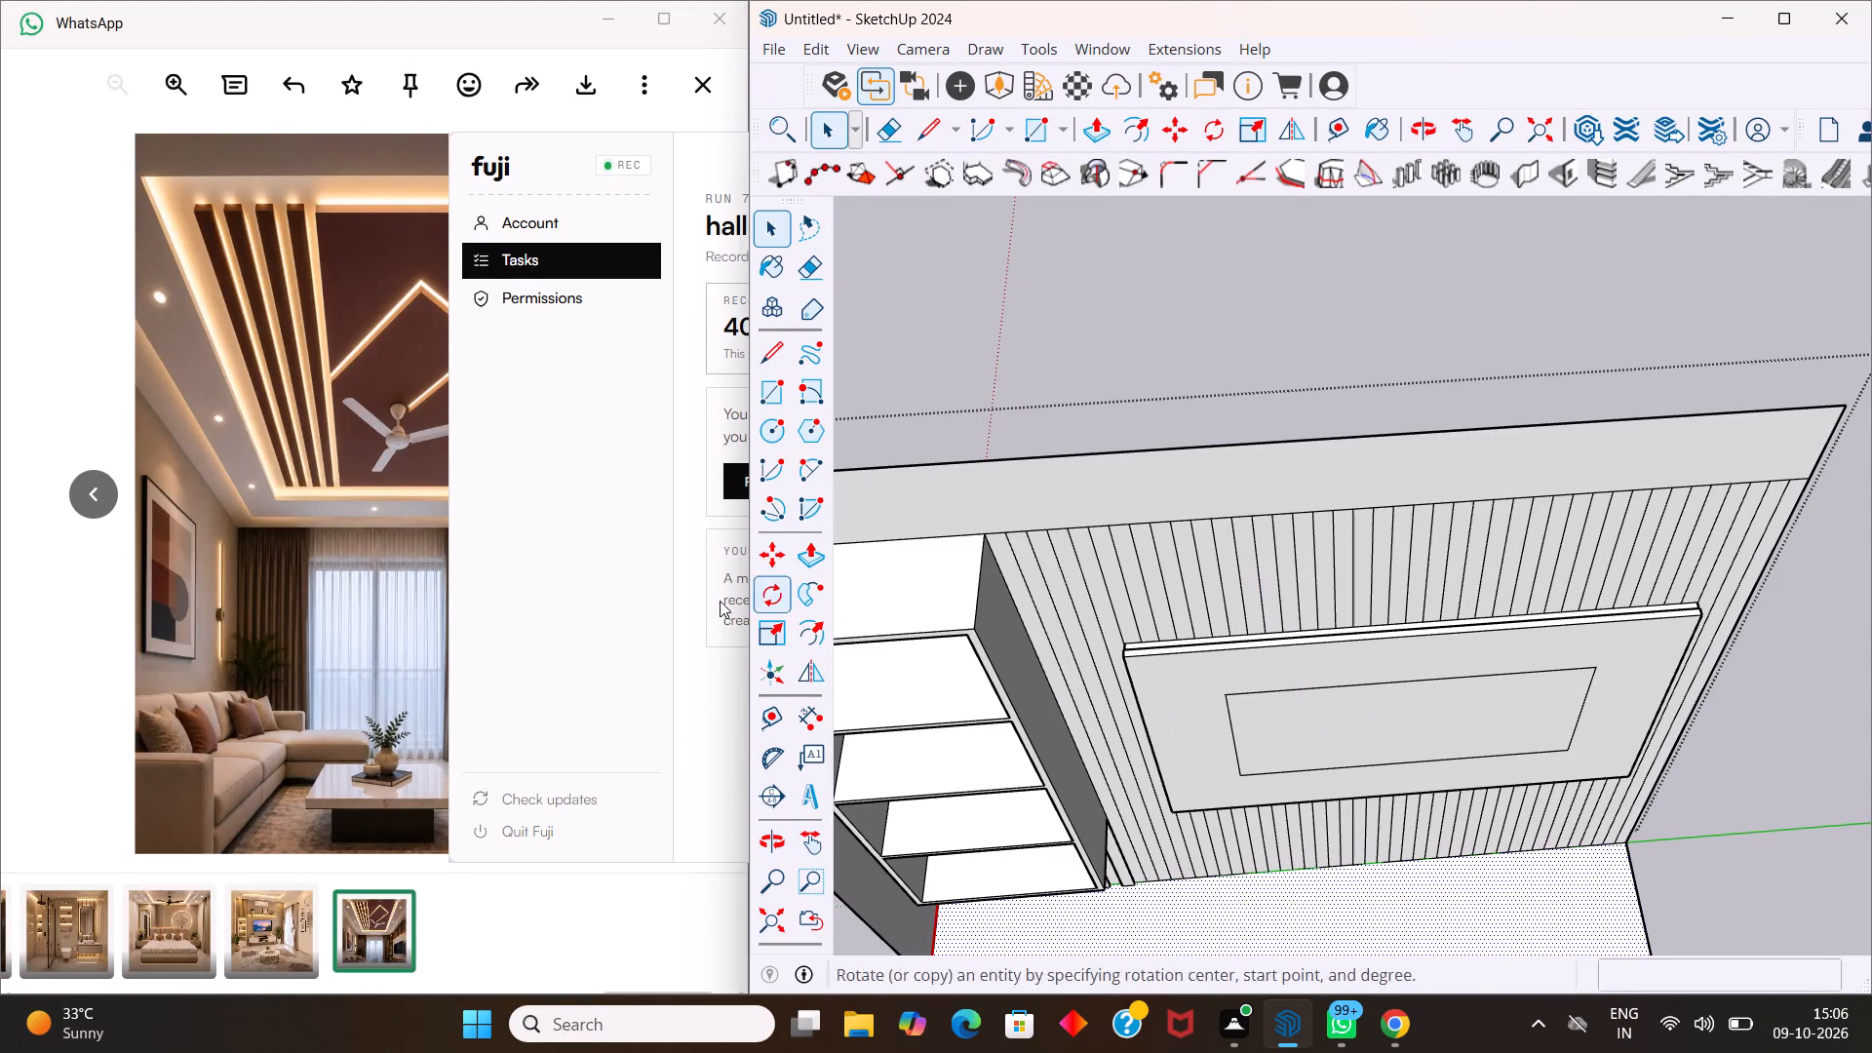
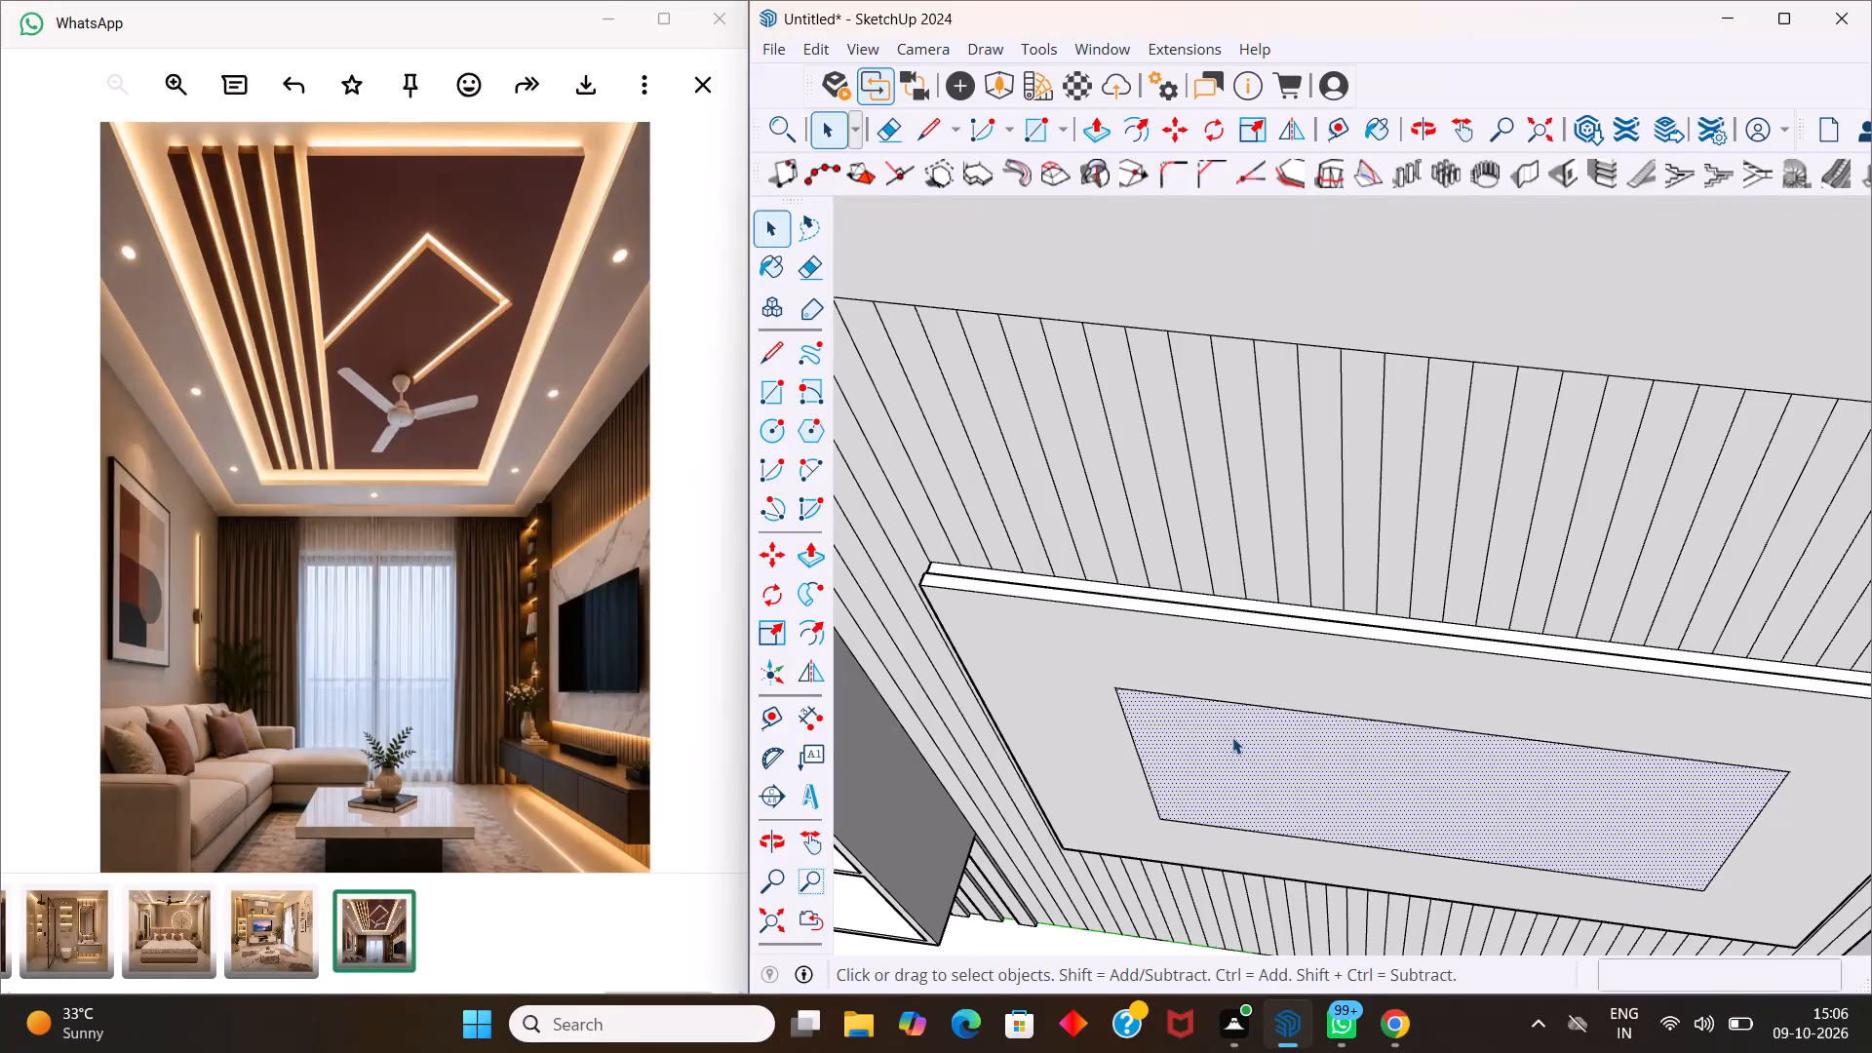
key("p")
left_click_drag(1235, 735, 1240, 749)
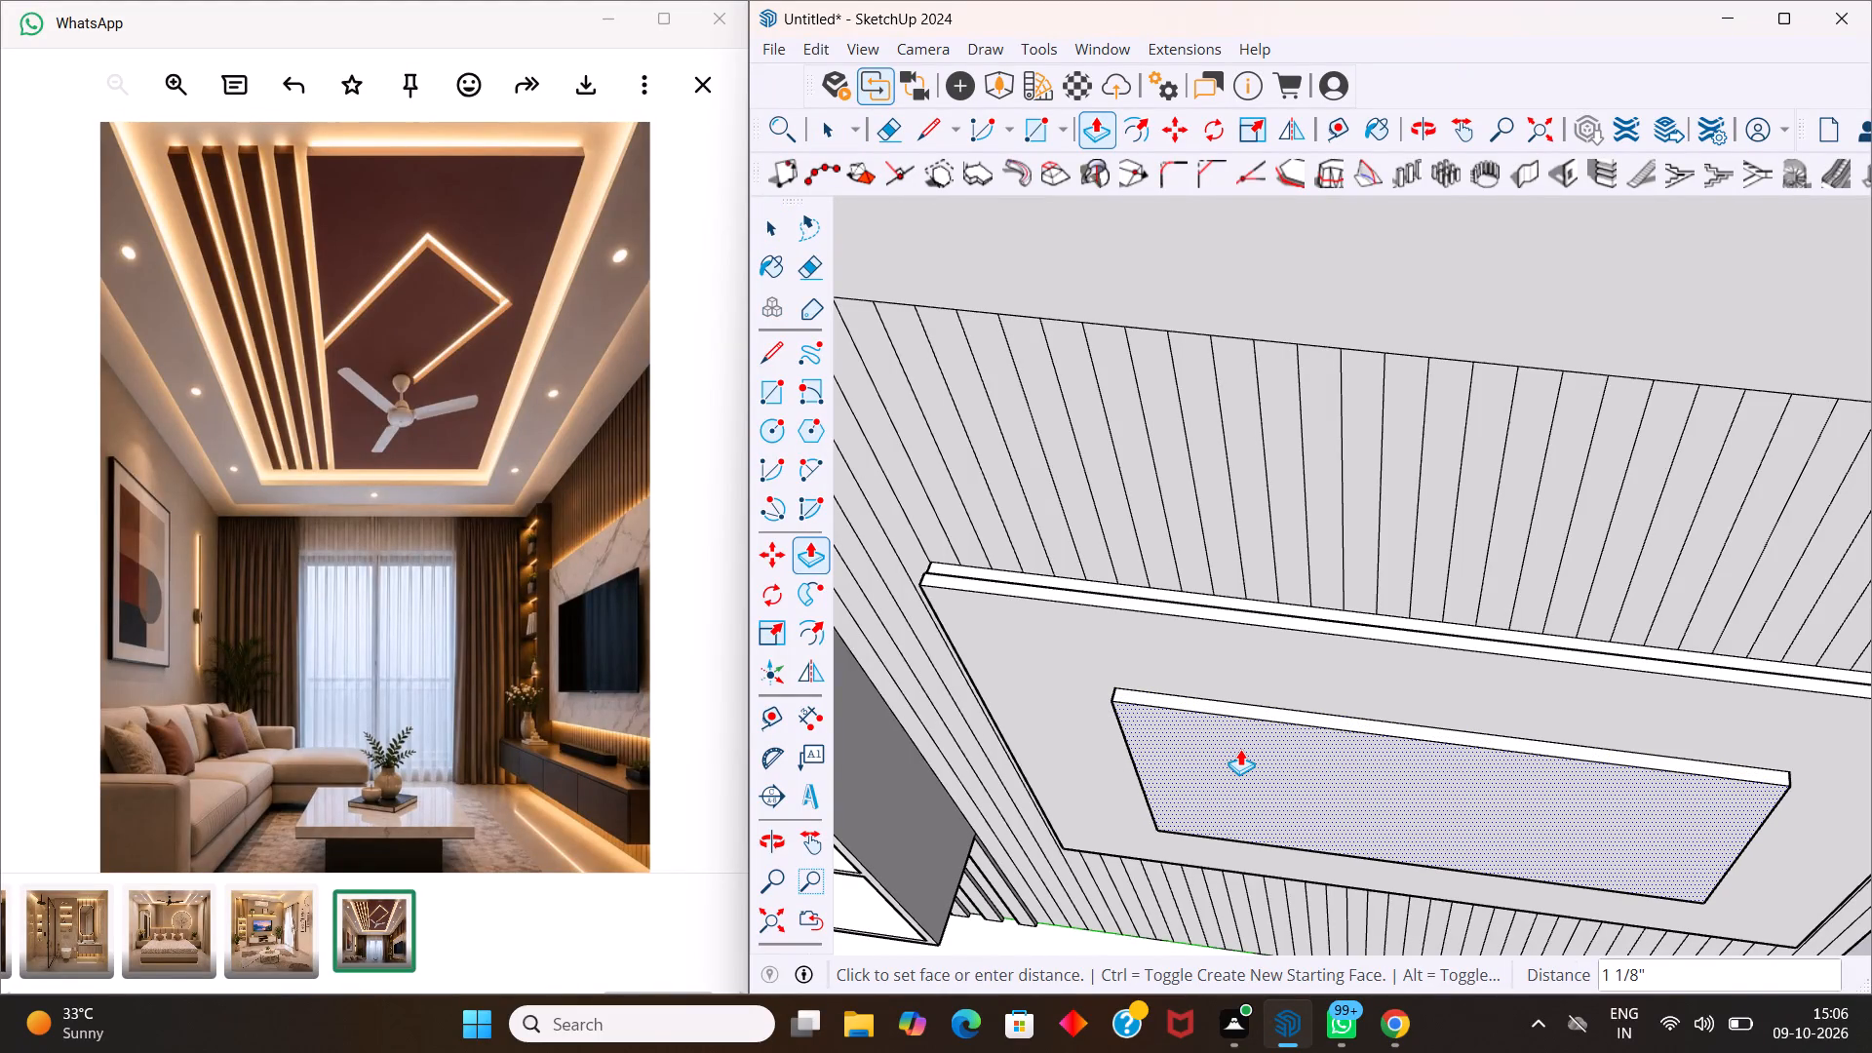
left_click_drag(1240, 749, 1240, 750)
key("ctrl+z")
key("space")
Erase all the edges of the inner rectangle drawn on the raised wall panel.
key("e")
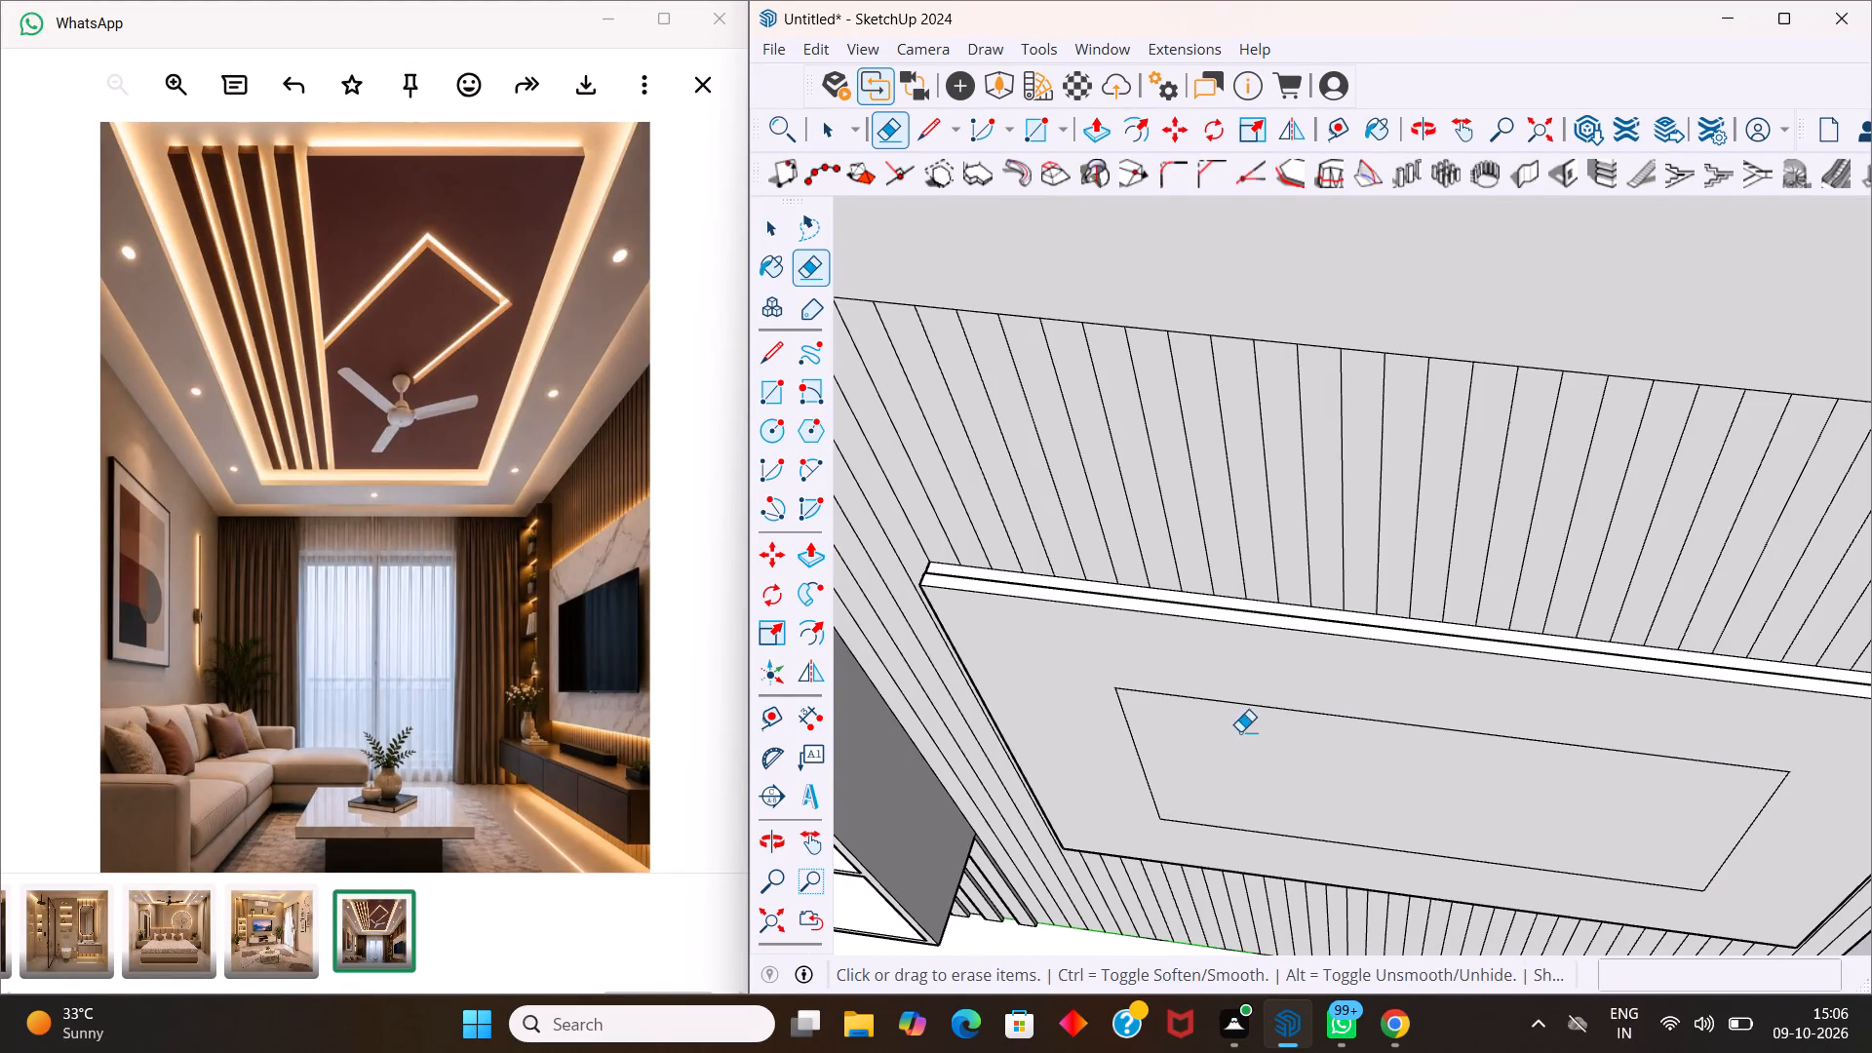
left_click_drag(1274, 708, 1536, 823)
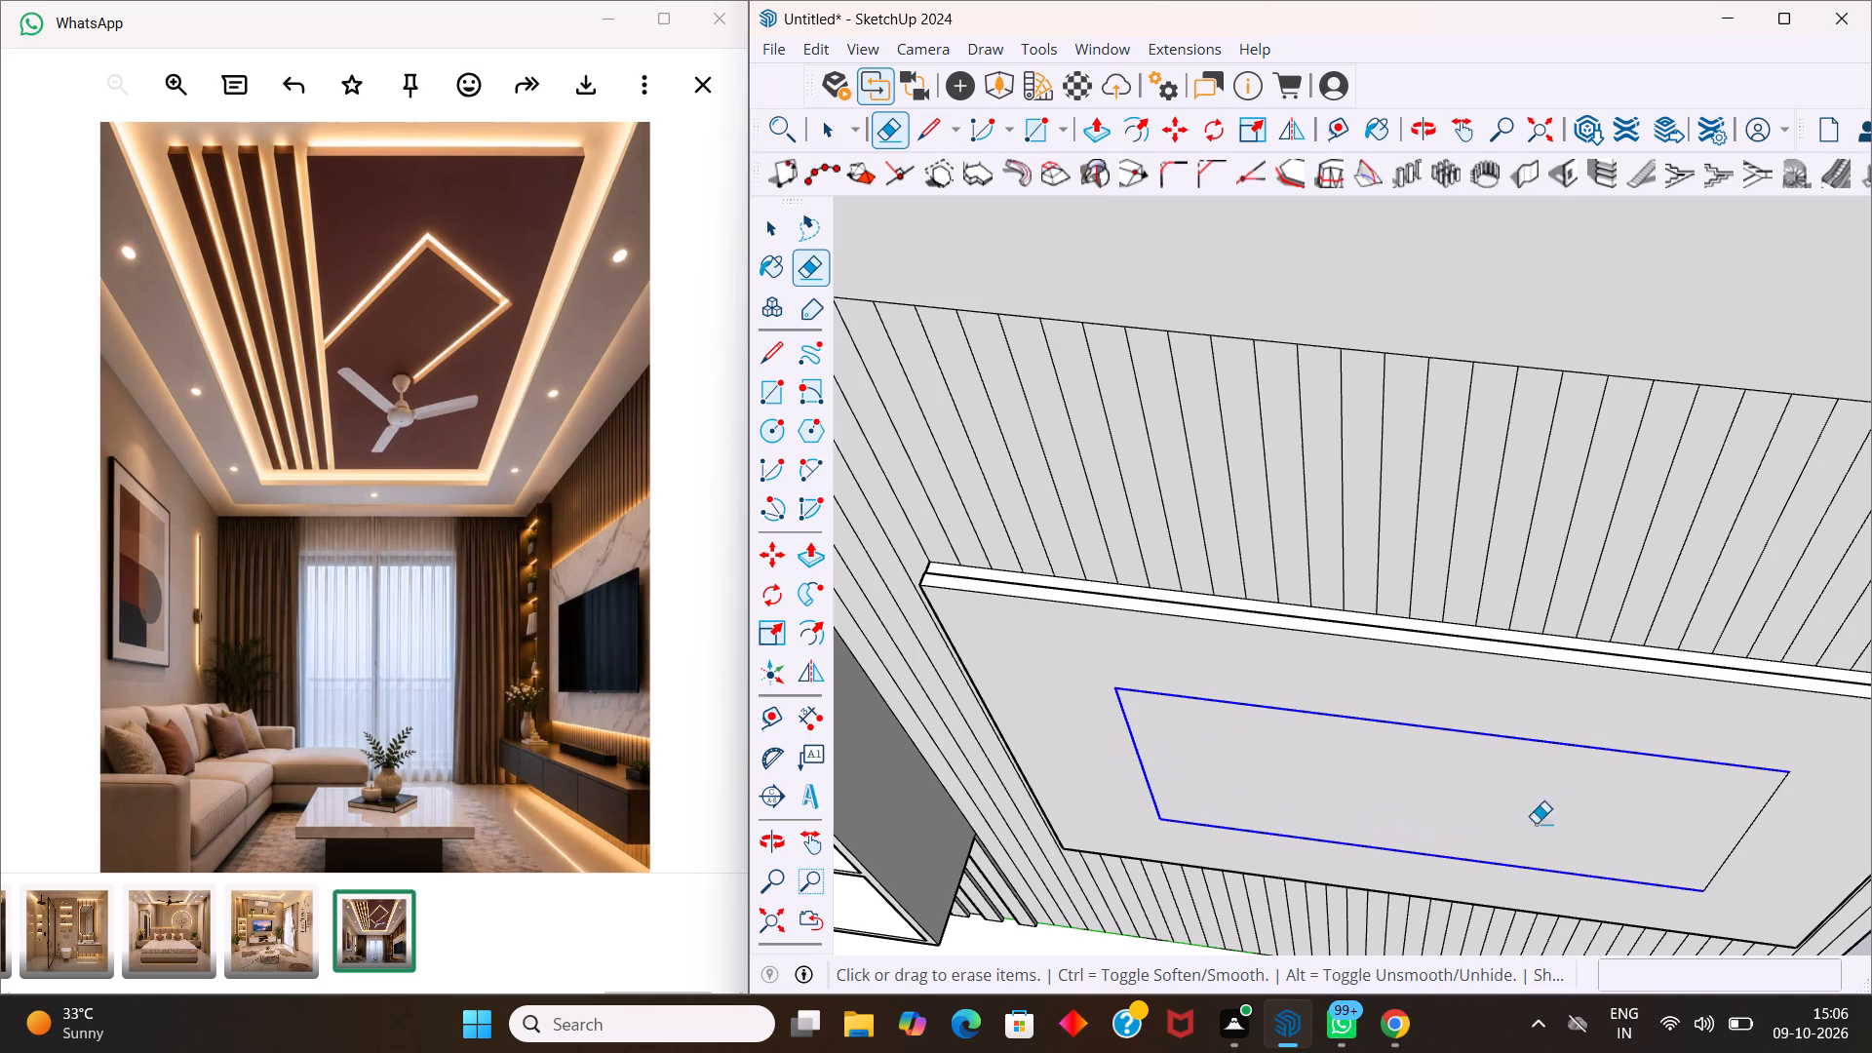
left_click_drag(1536, 823, 1768, 824)
Offset the raised wall panel's face inward to form a narrow rectangle in its middle.
key("space")
left_click(1677, 818)
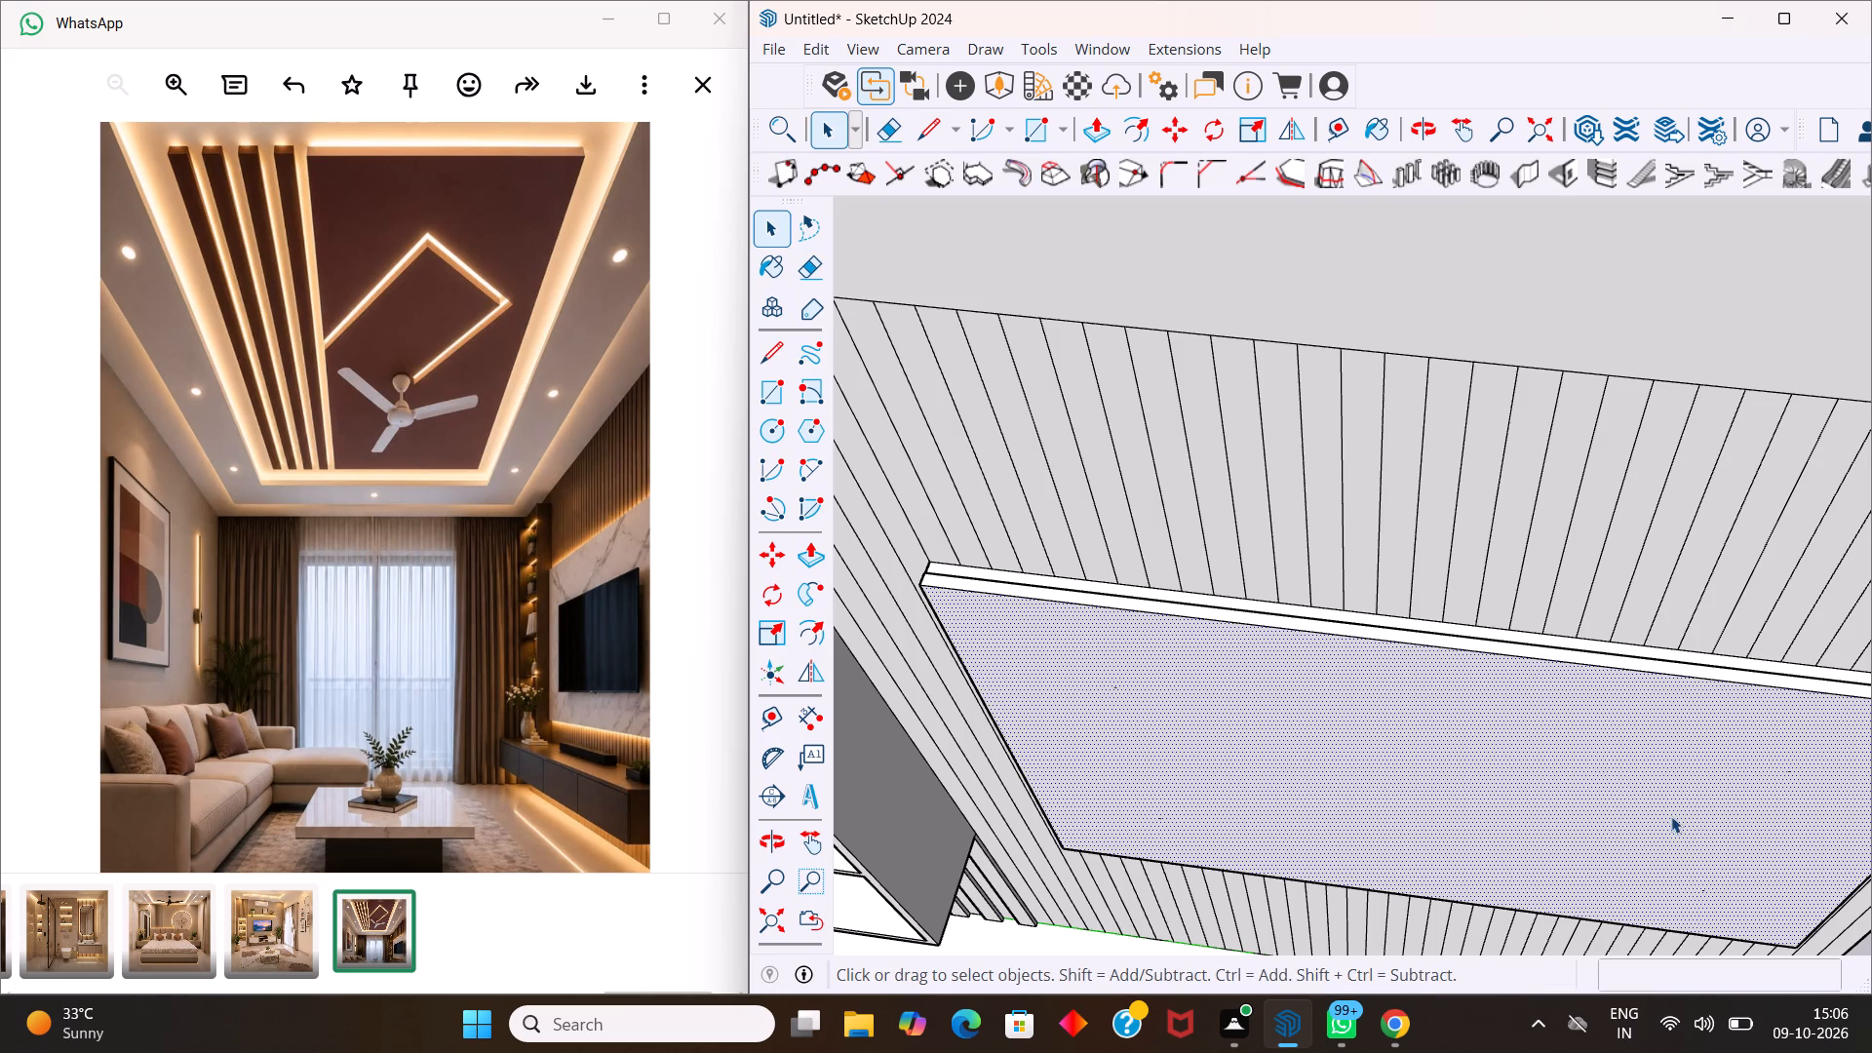
key("f")
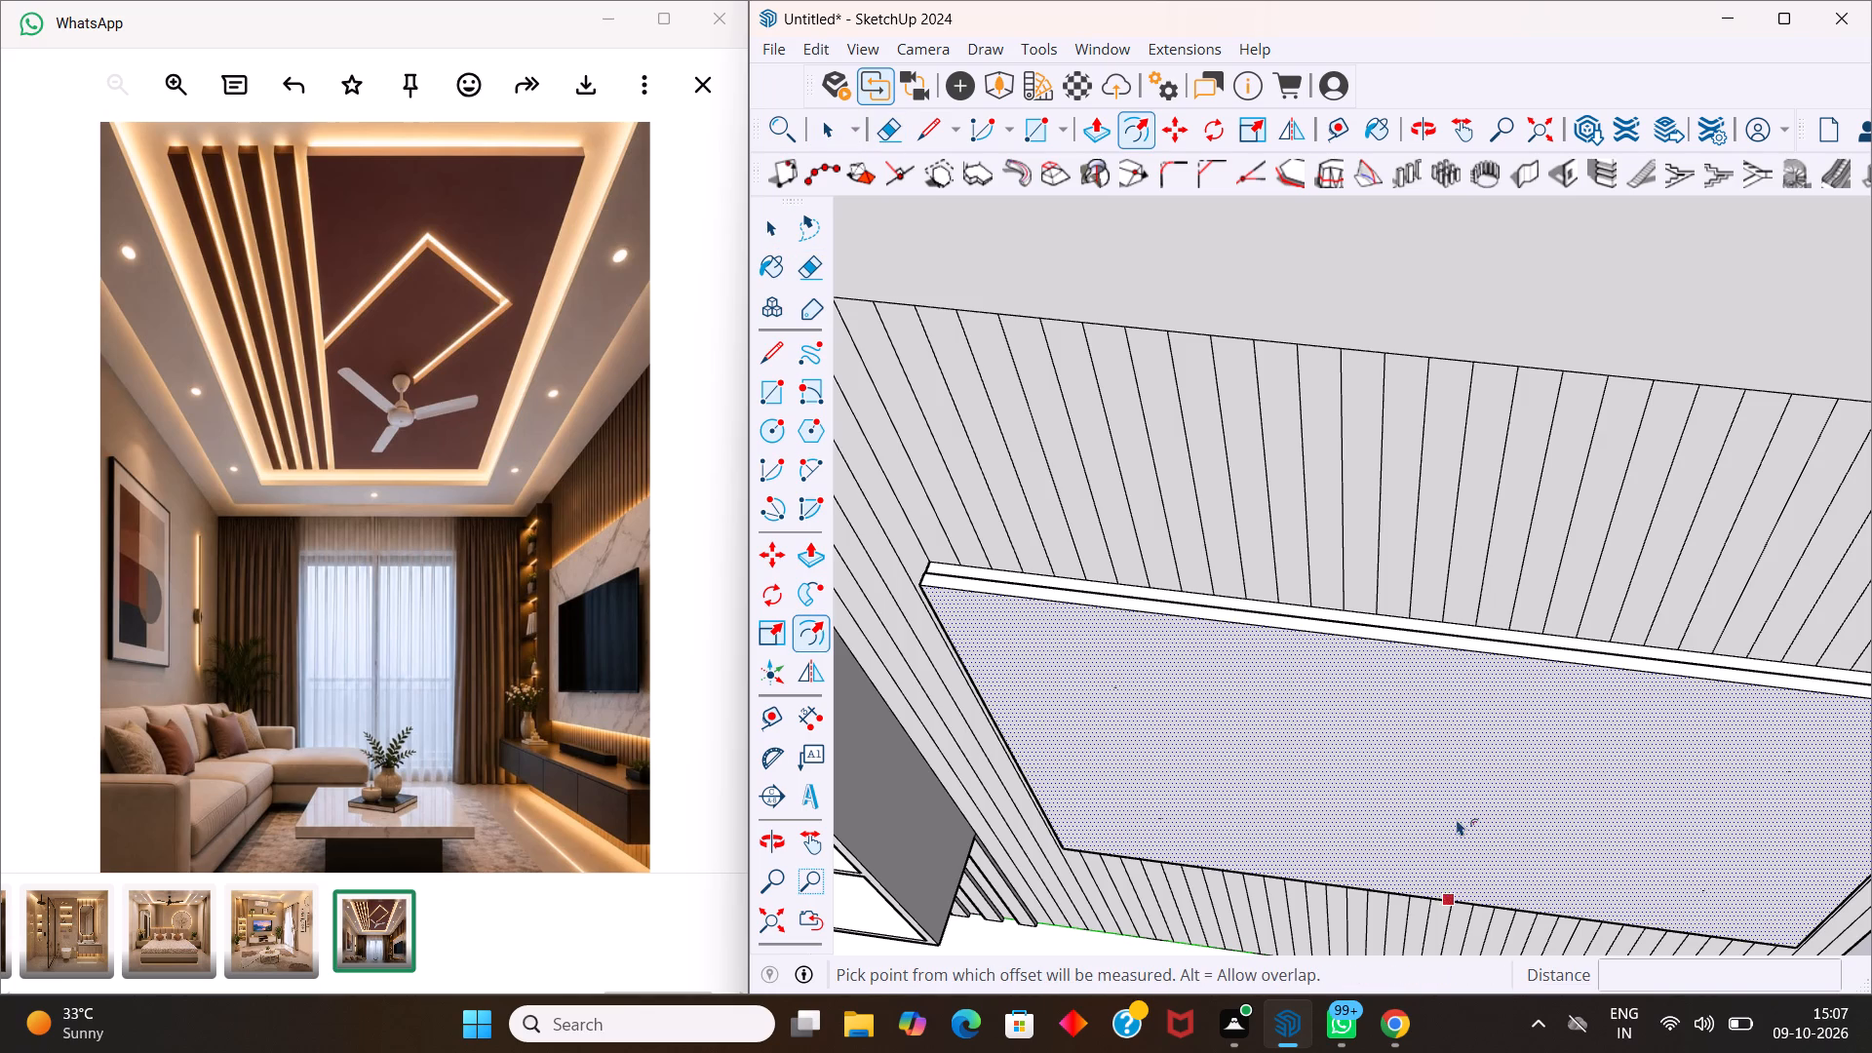
left_click_drag(1454, 815, 1468, 824)
key("space")
Extrude the narrow rectangle 2 inches out from the wall panel.
left_click(1437, 797)
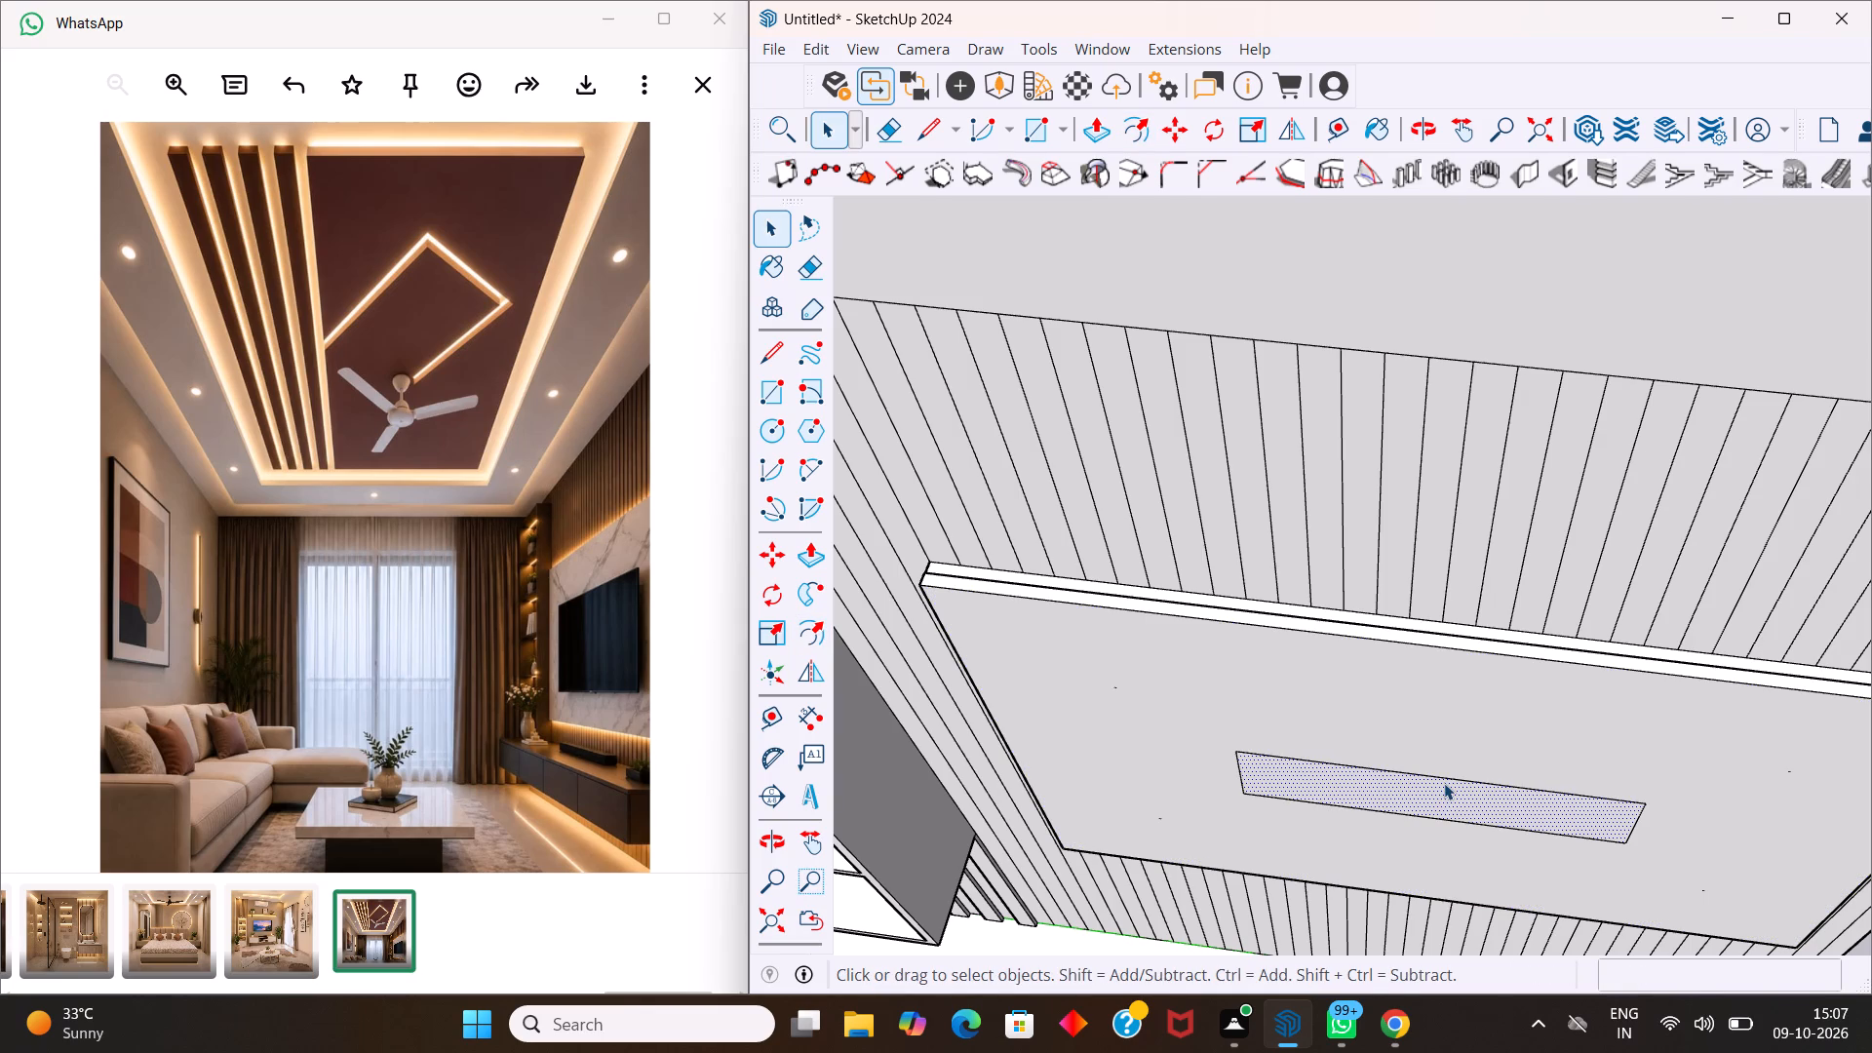
key("p")
left_click_drag(1444, 781, 1446, 792)
key("2")
key("Return")
key("space")
Push the block's front face back 1 inch as a new starting face, dividing the block's thickness into two layers.
scroll(1429, 781, "up", 7)
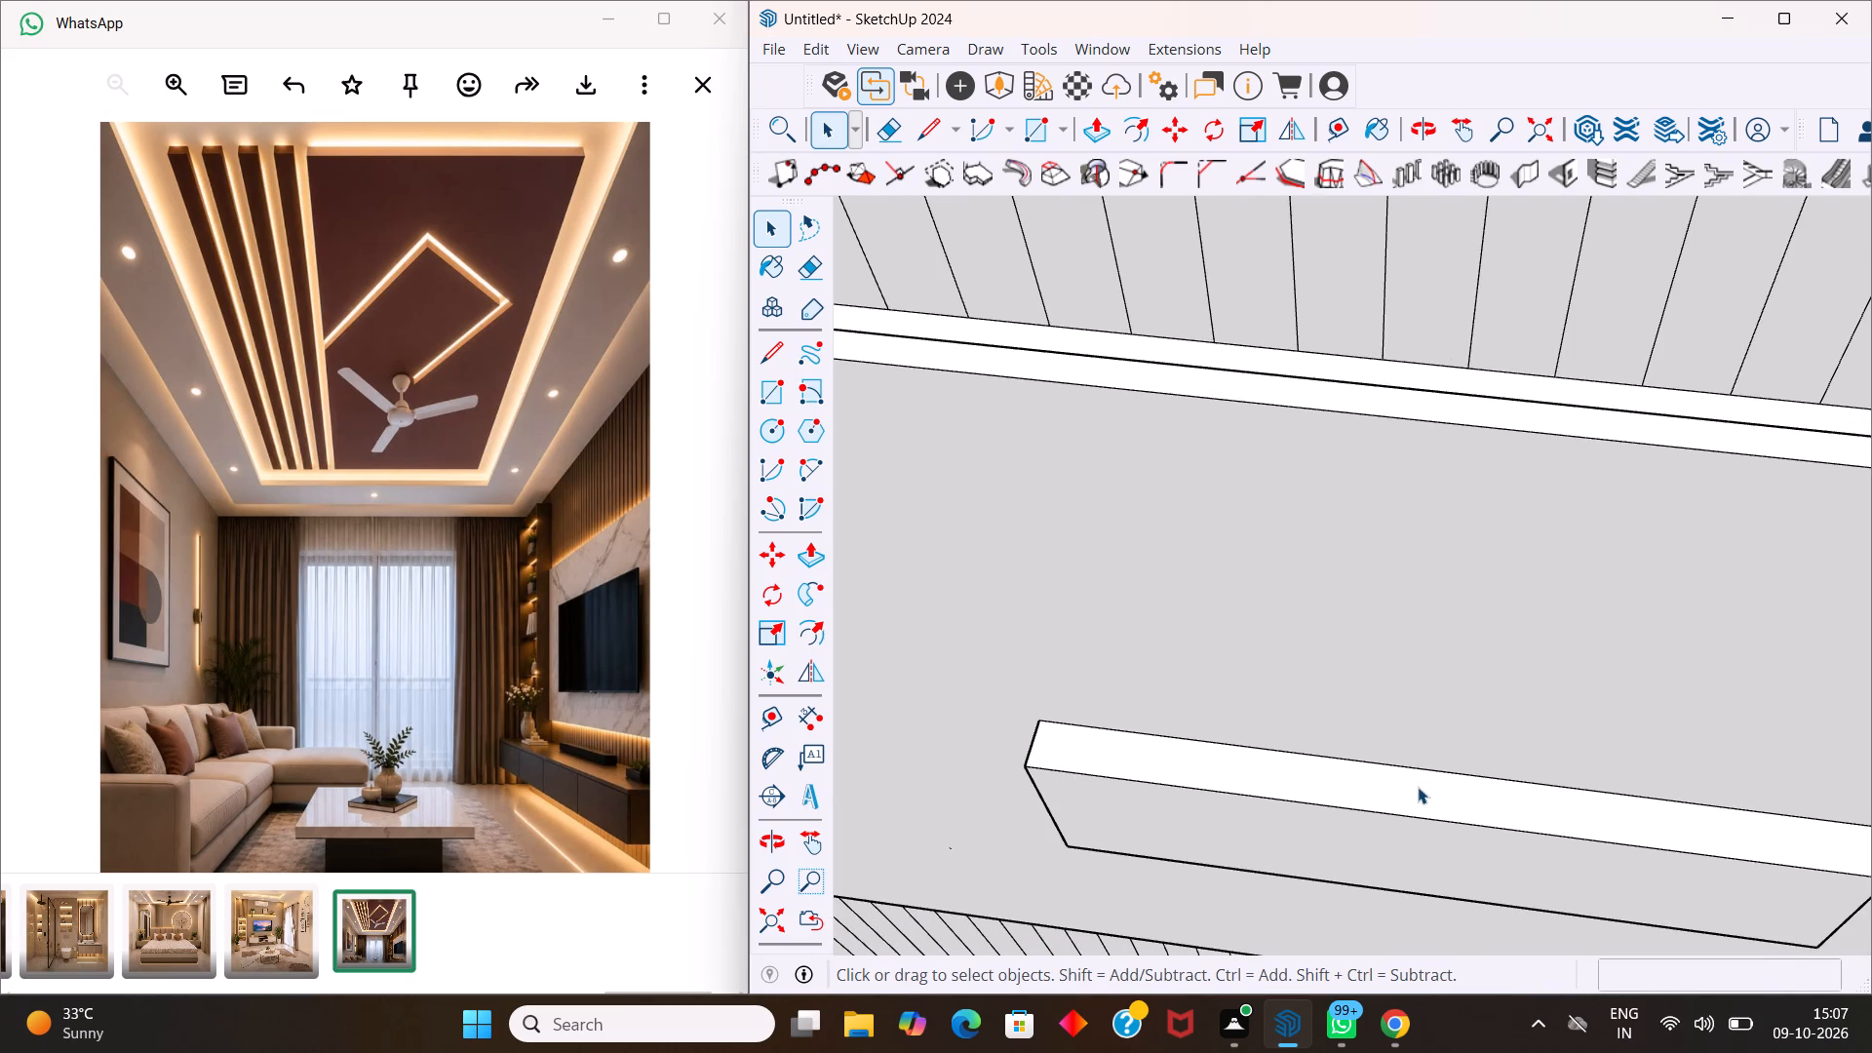
scroll(1409, 838, "up", 2)
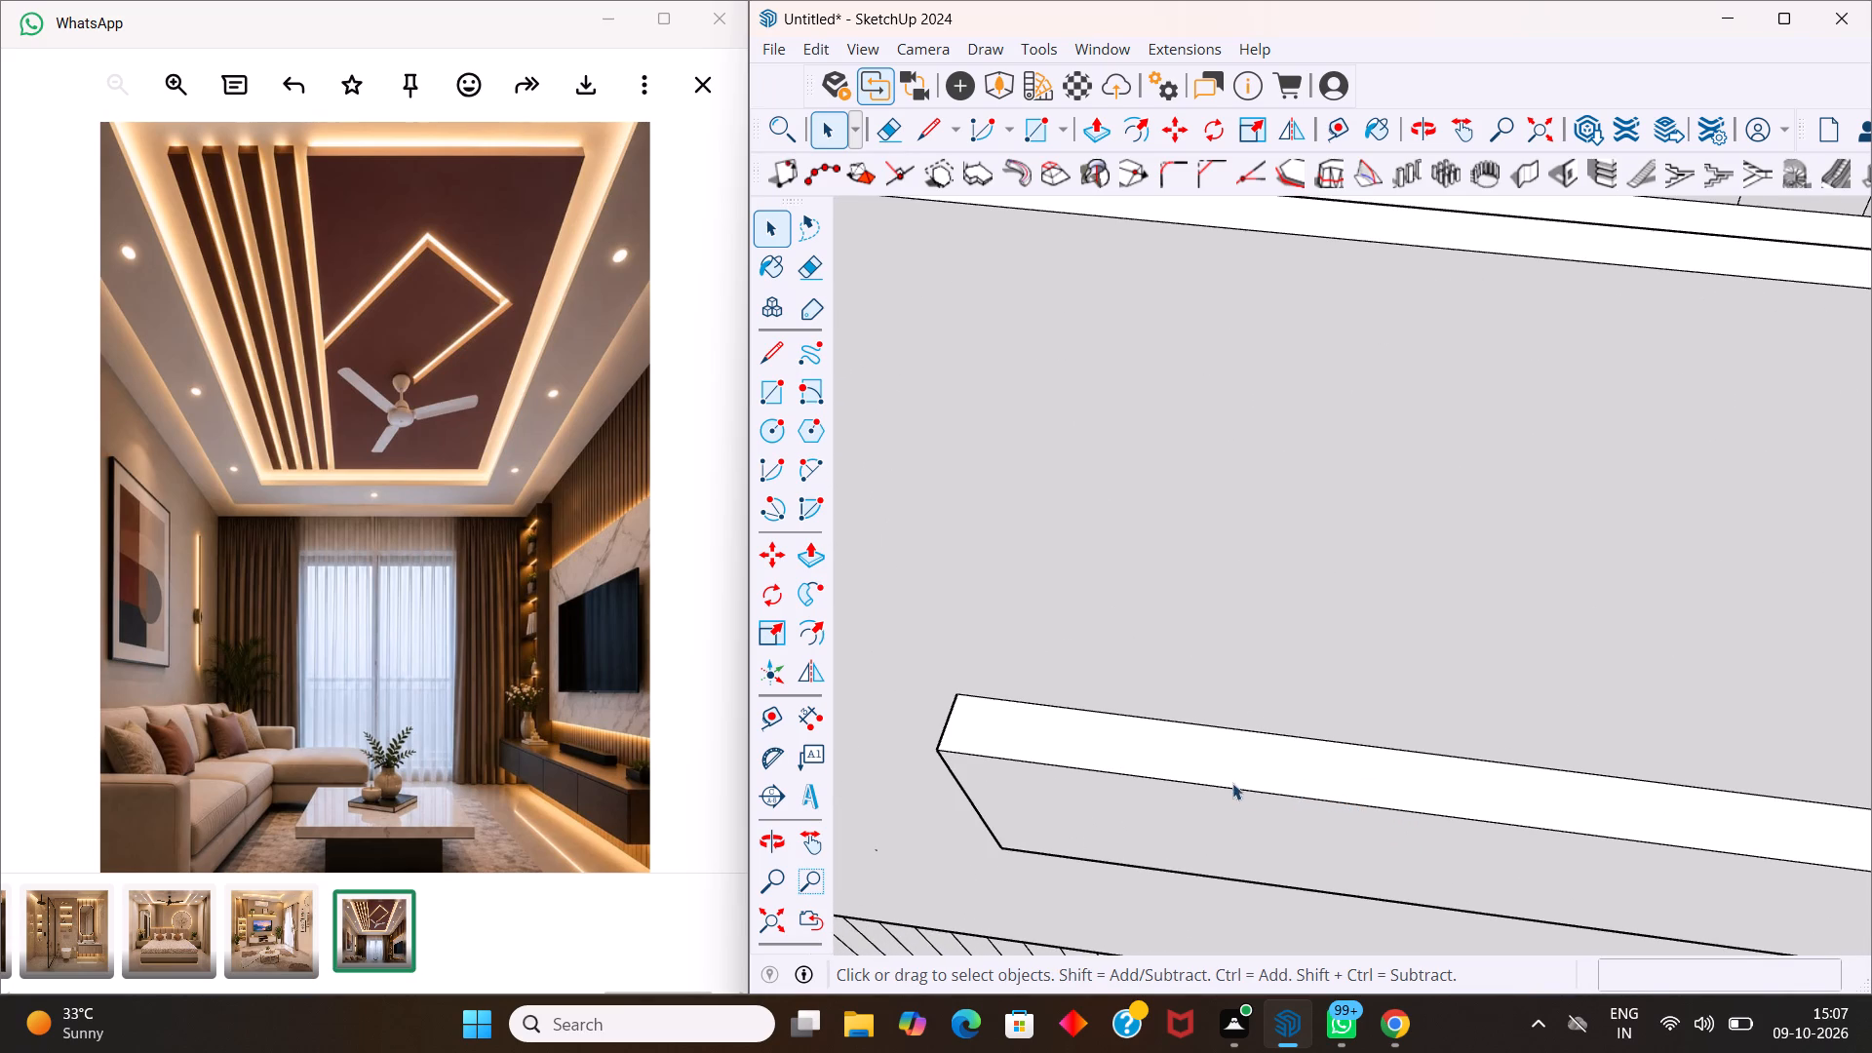
left_click(1196, 825)
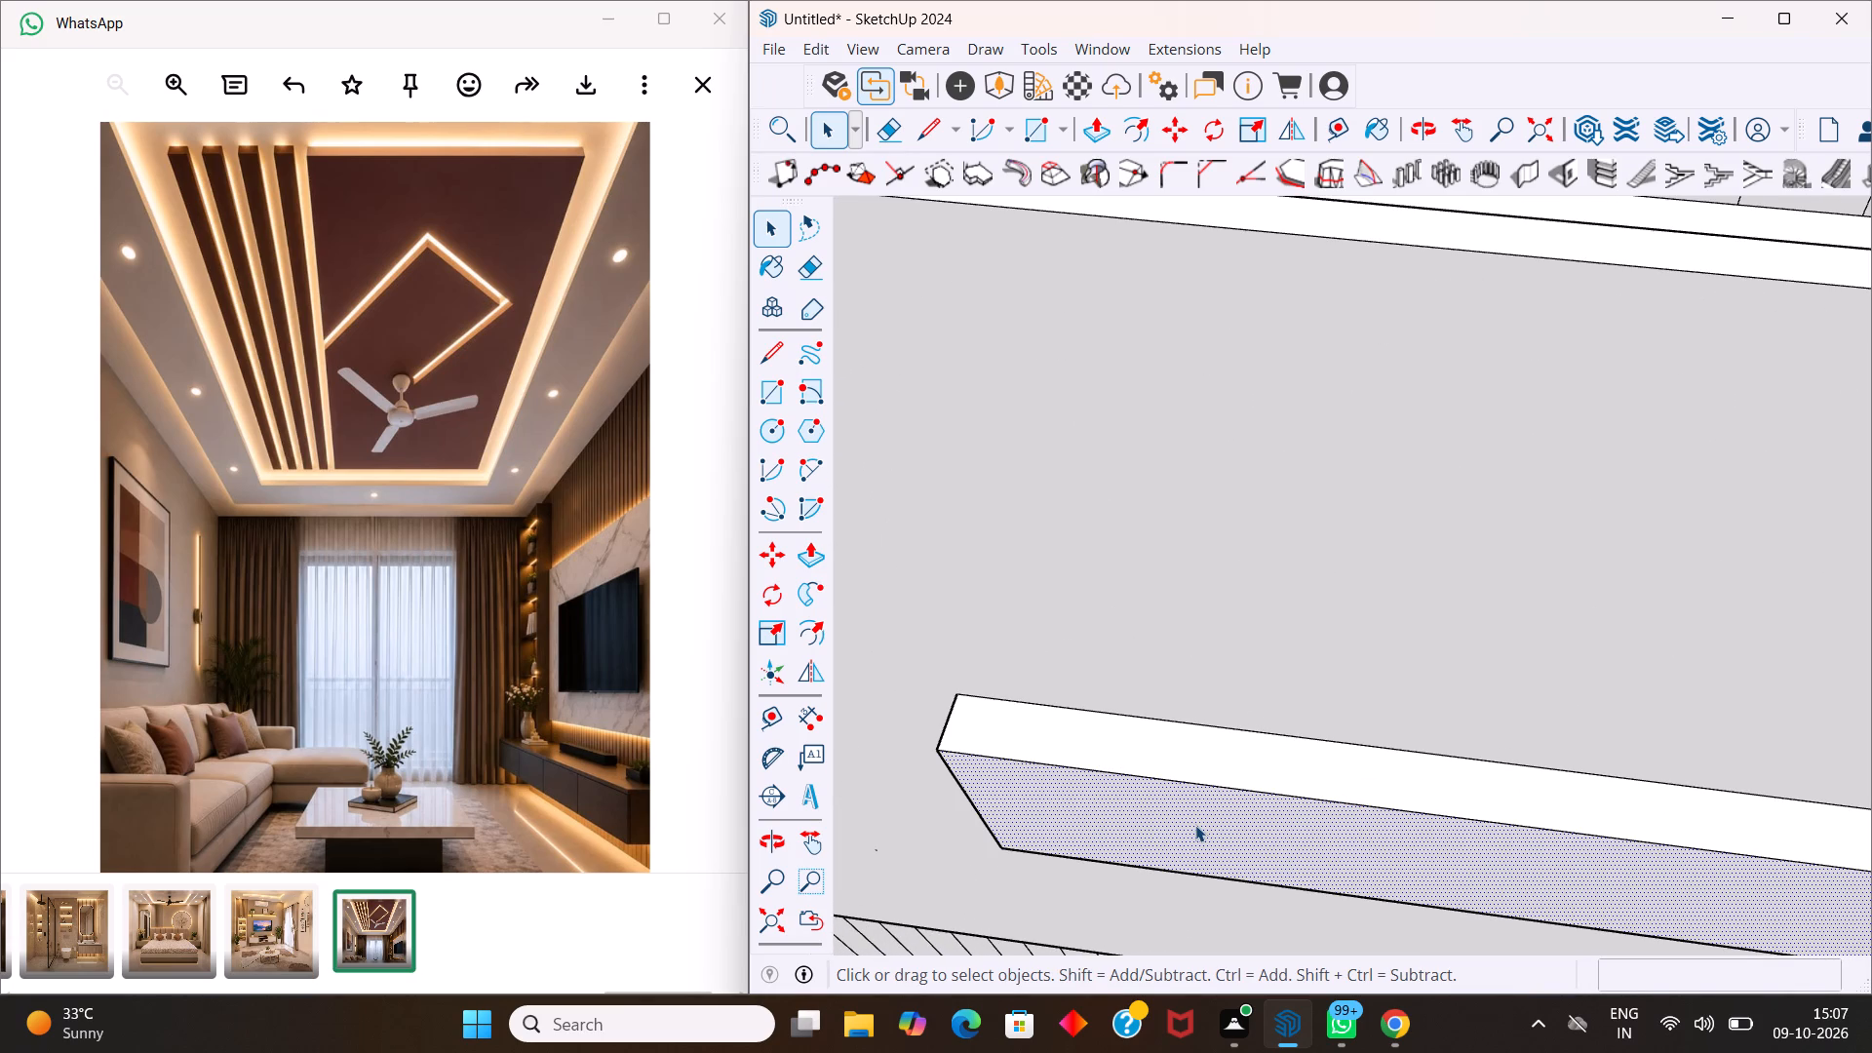
key("p")
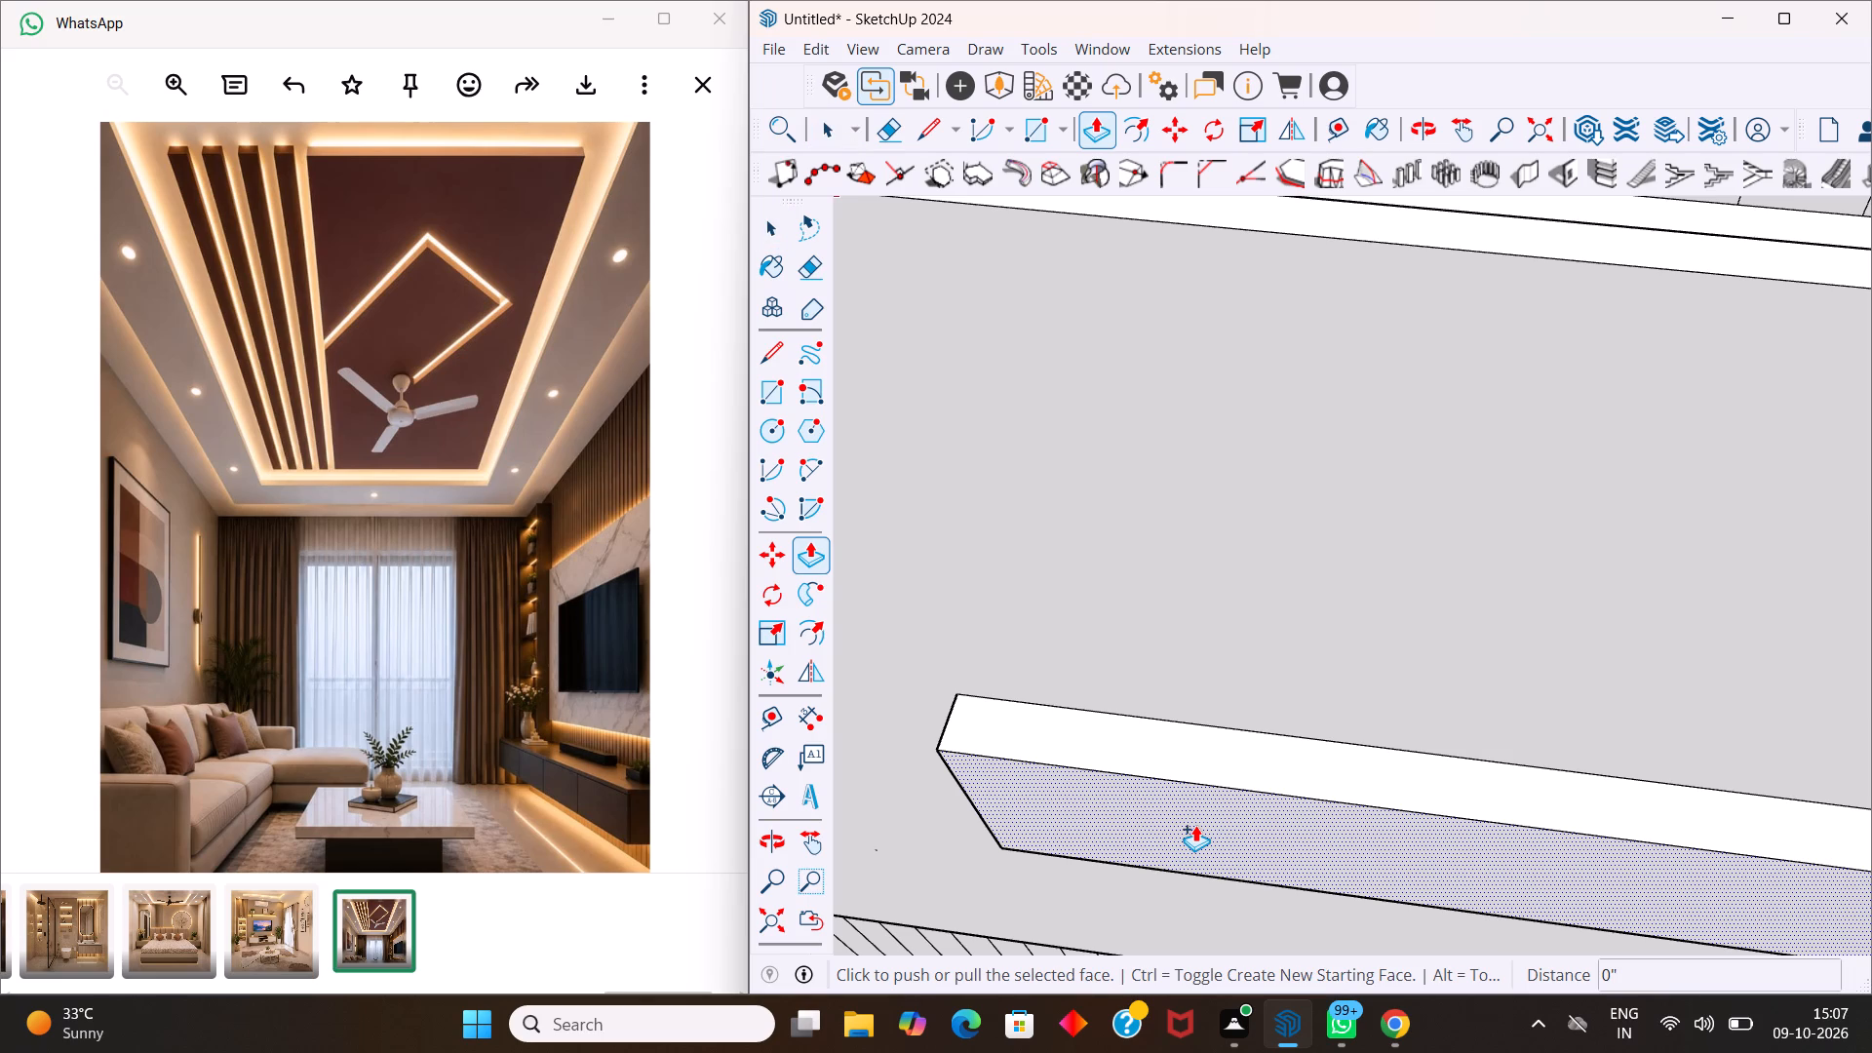
left_click_drag(1195, 825, 1207, 787)
key("ctrl+z")
left_click_drag(1218, 812, 1226, 800)
left_click(1226, 800)
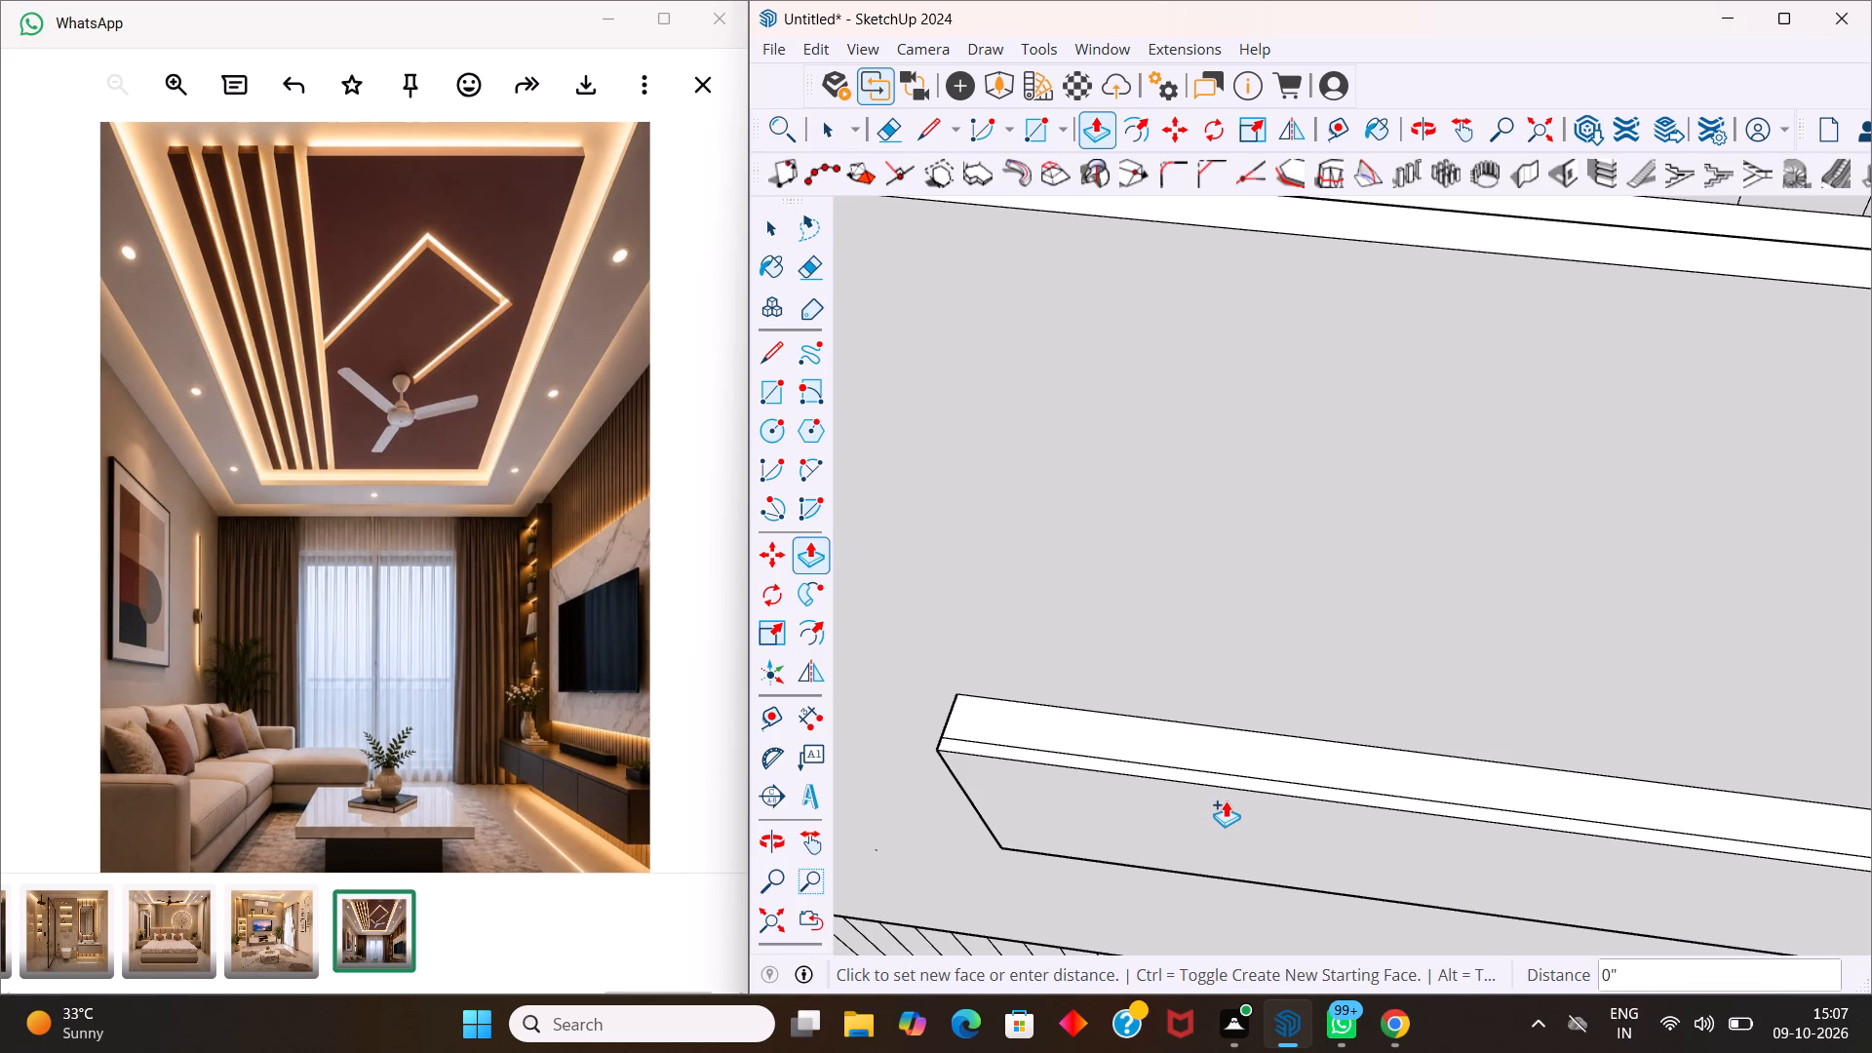
key("ctrl+z")
left_click_drag(1222, 816, 1234, 798)
key("1")
key("Return")
key("space")
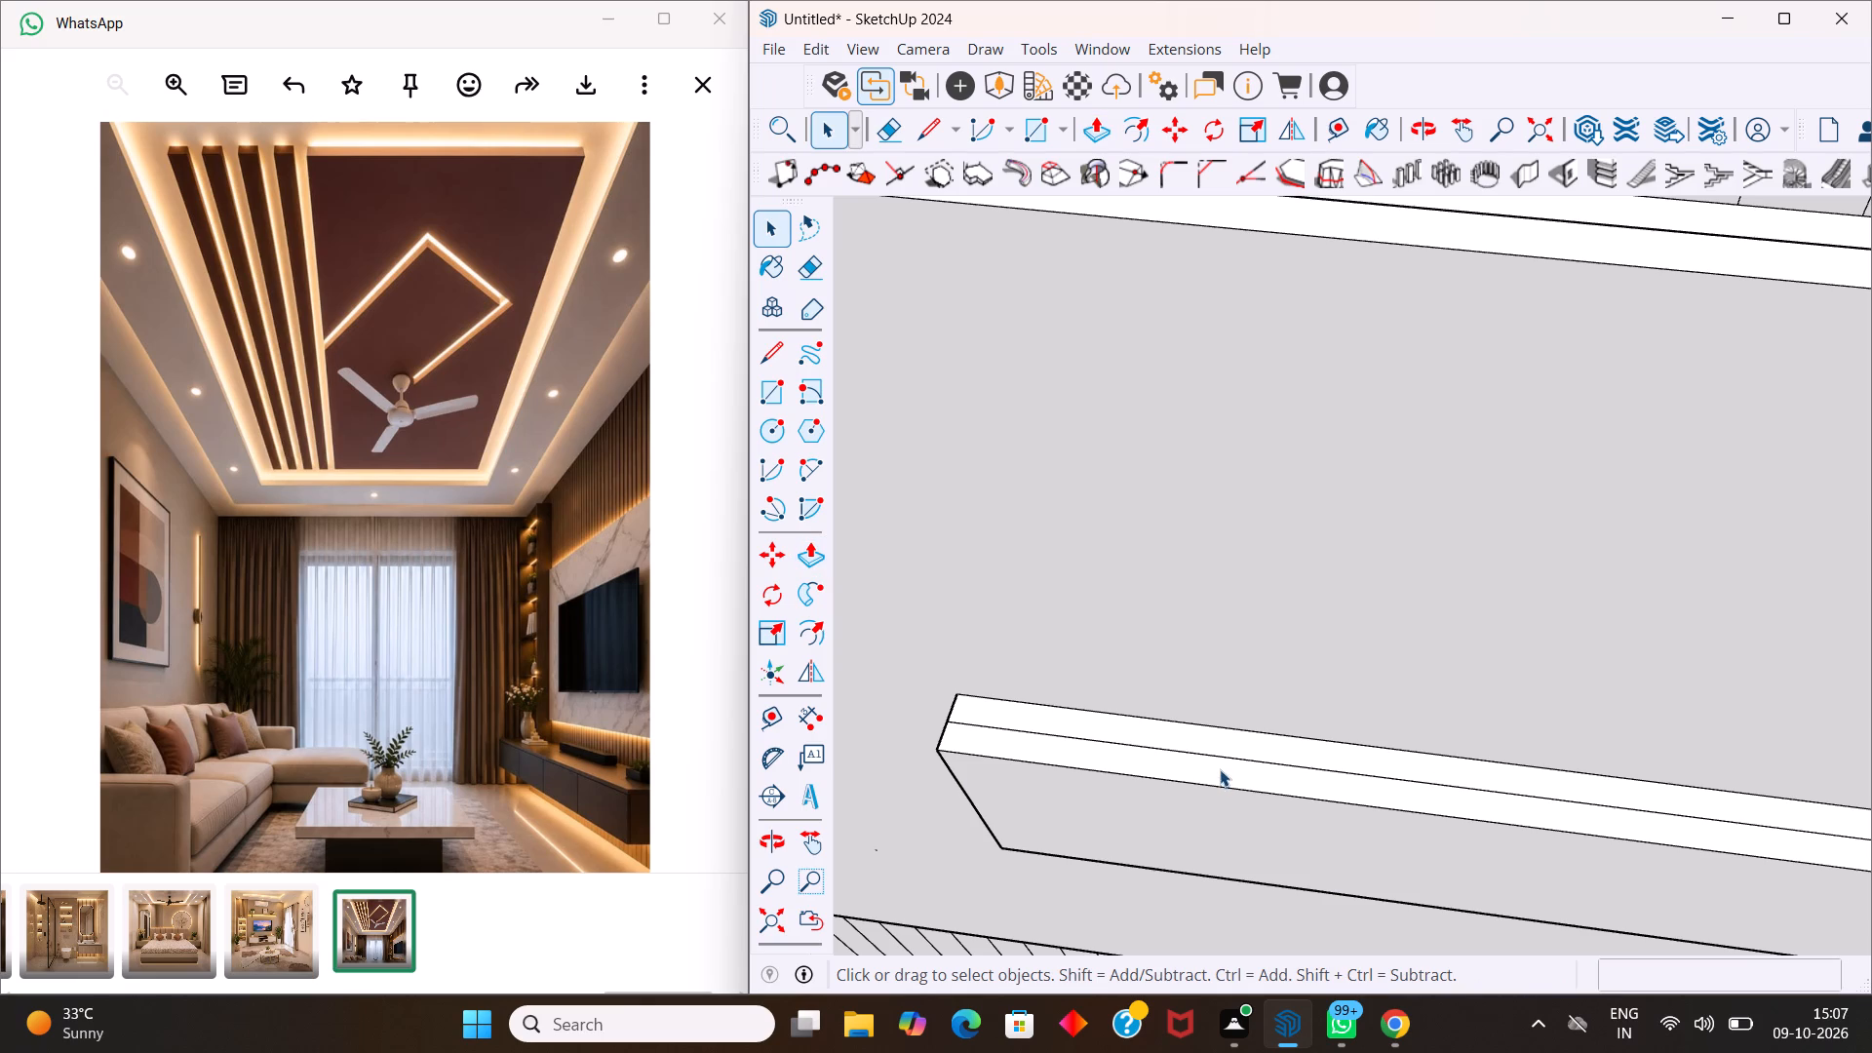
Extrude the upper edge of the block's front layer 7 inches upward.
left_click(1220, 771)
key("p")
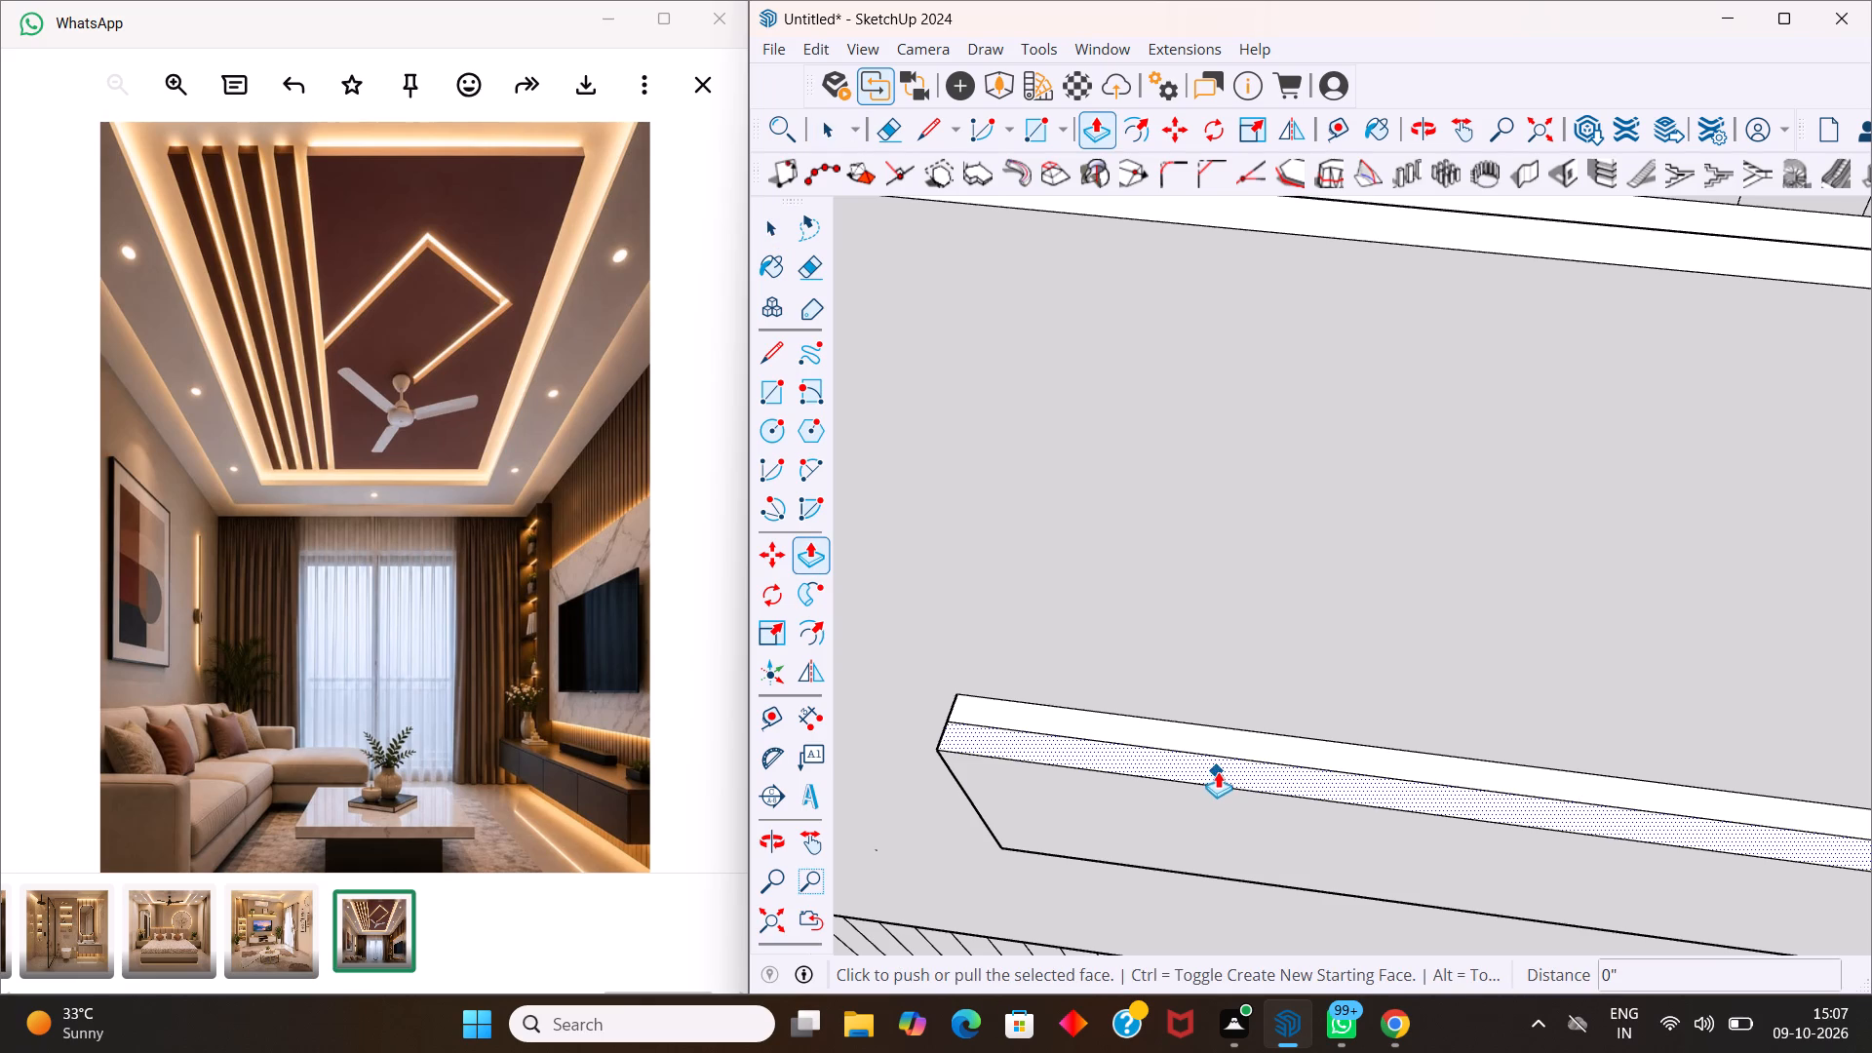
middle_click(1219, 767)
left_click_drag(1211, 765, 1214, 692)
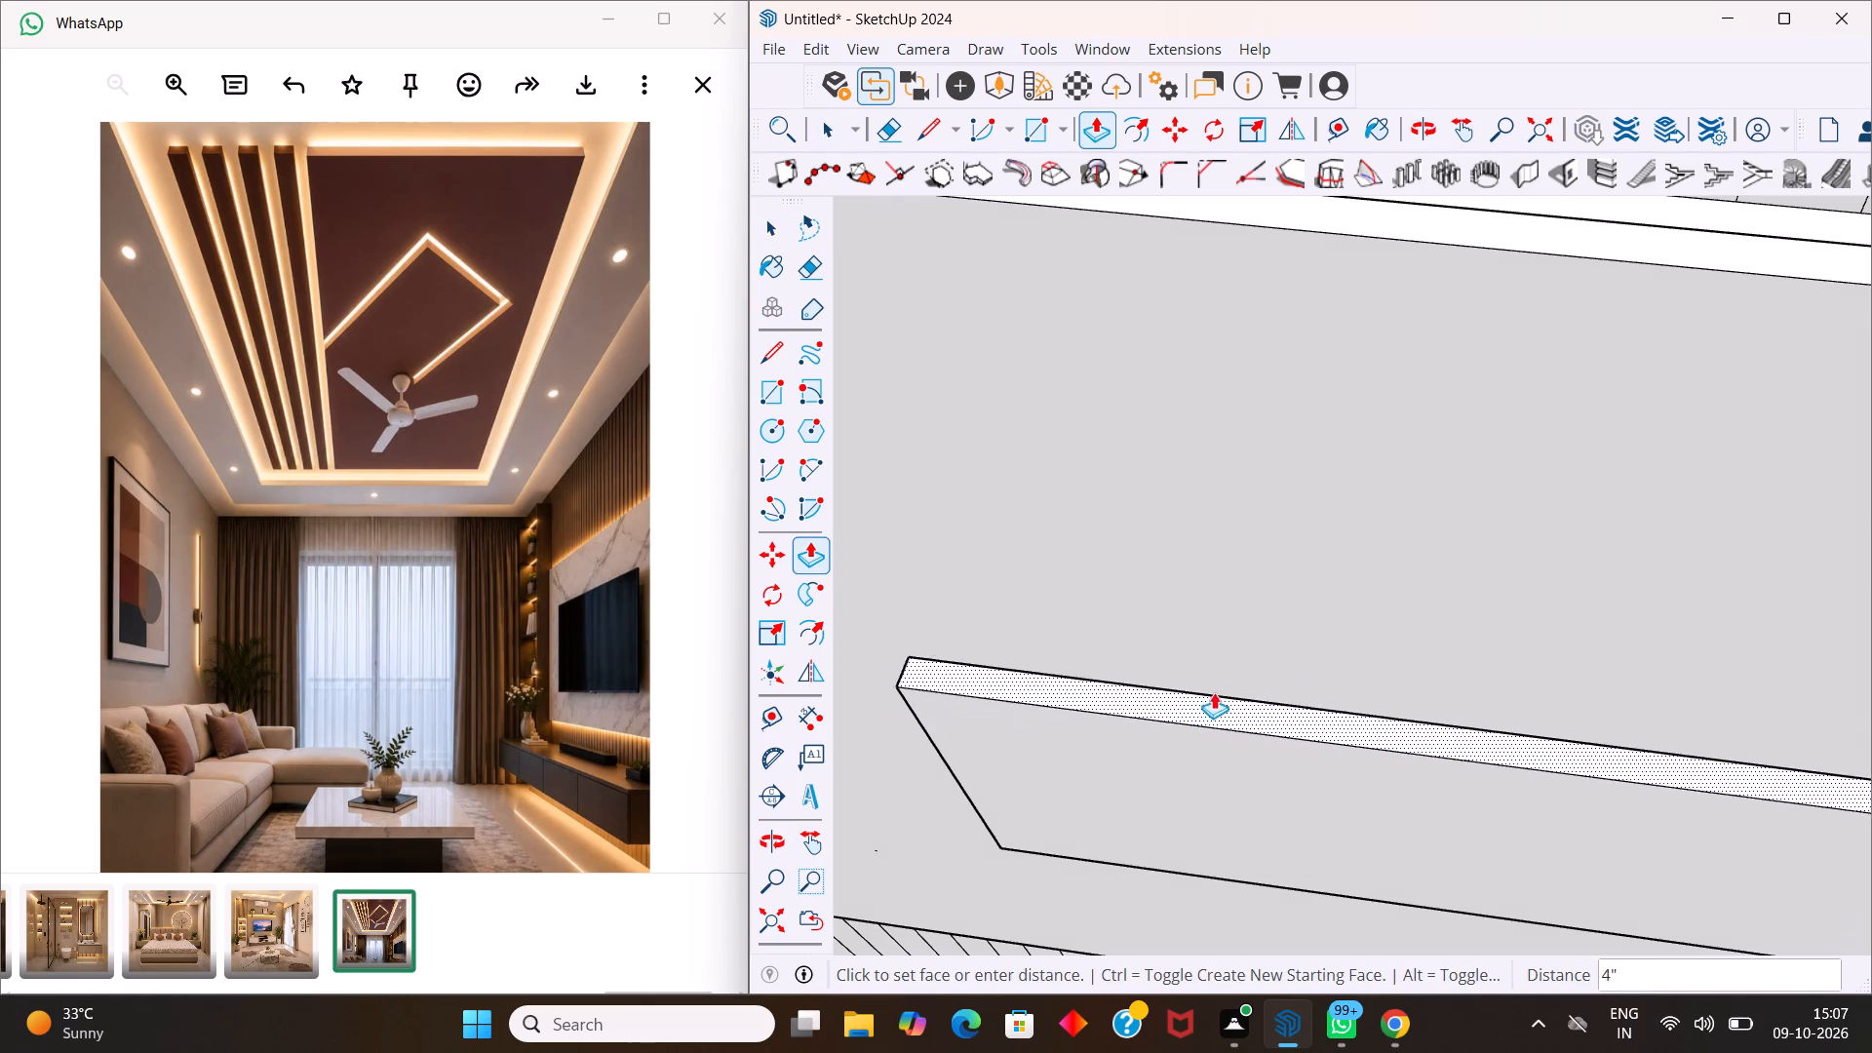
left_click_drag(1214, 692, 1213, 560)
key("5")
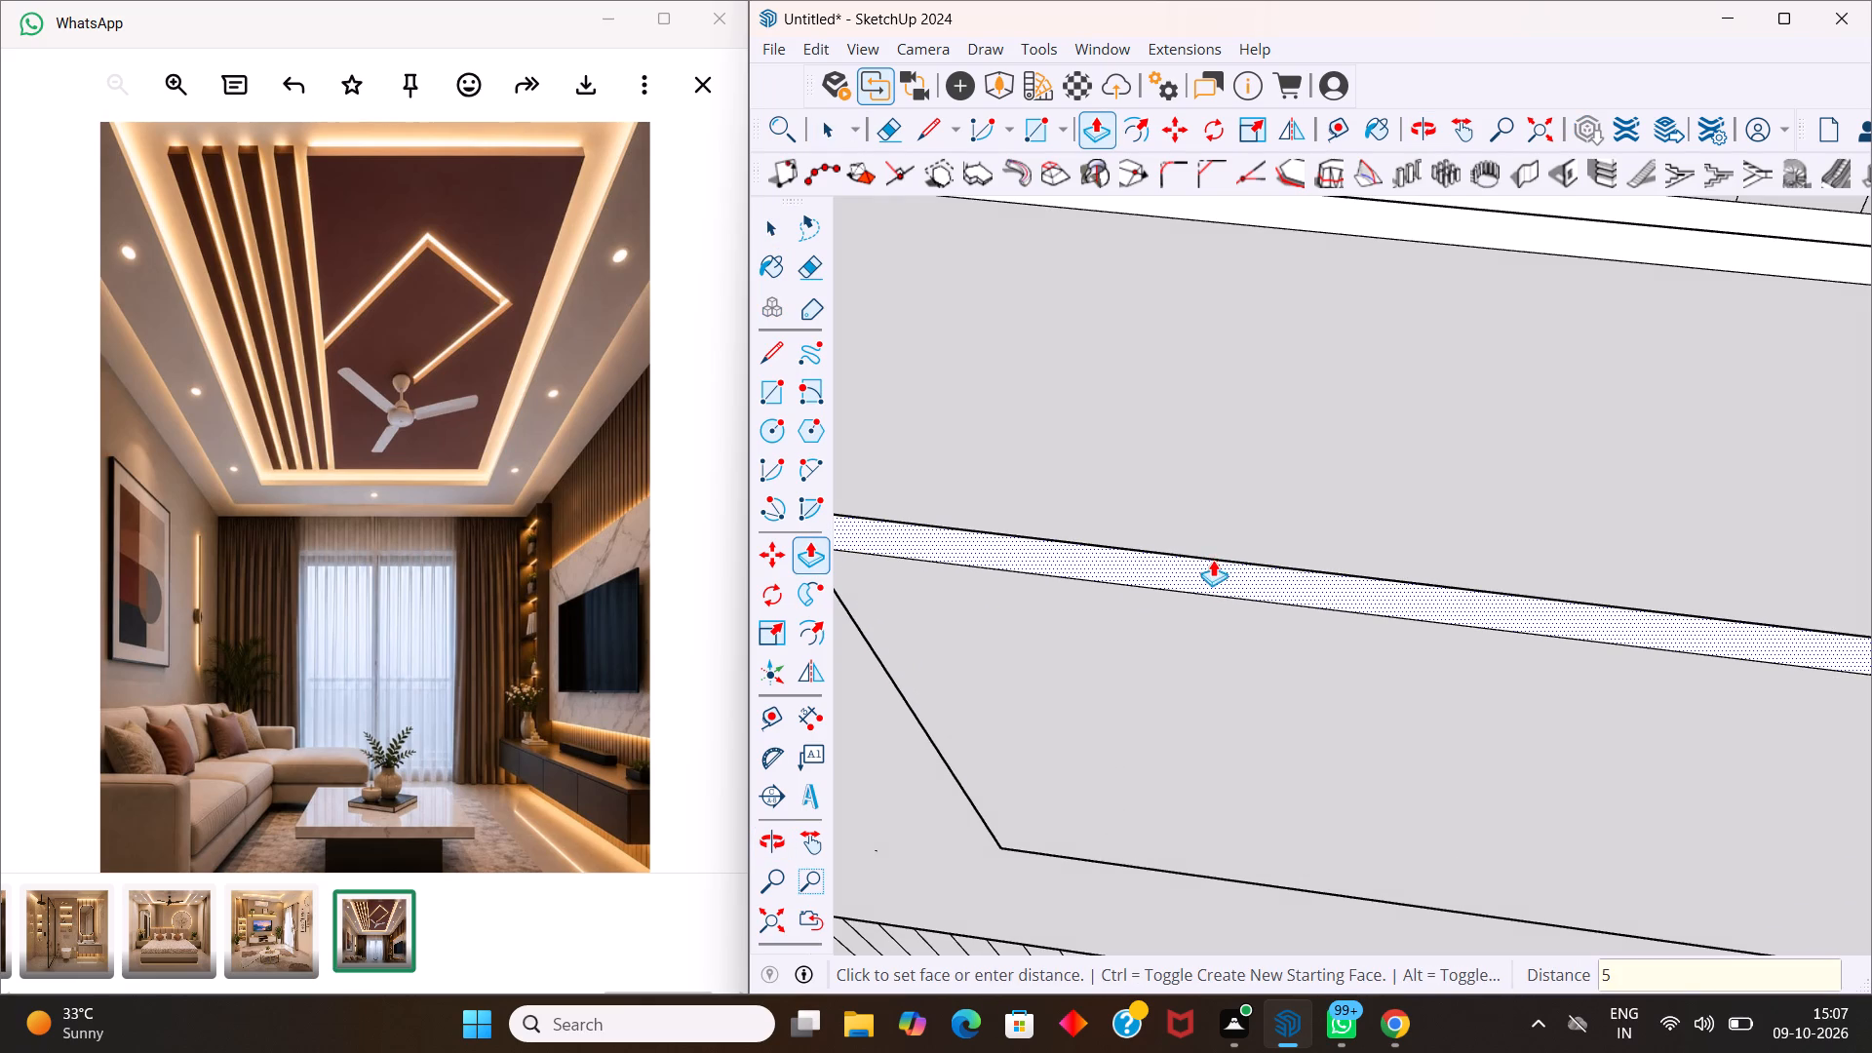
left_click_drag(1213, 560, 1210, 563)
key("Return")
key("7")
key("Return")
Extrude the lower edge of the block's front layer 7 inches downward.
scroll(1172, 558, "down", 10)
scroll(1350, 671, "up", 4)
scroll(1534, 683, "up", 3)
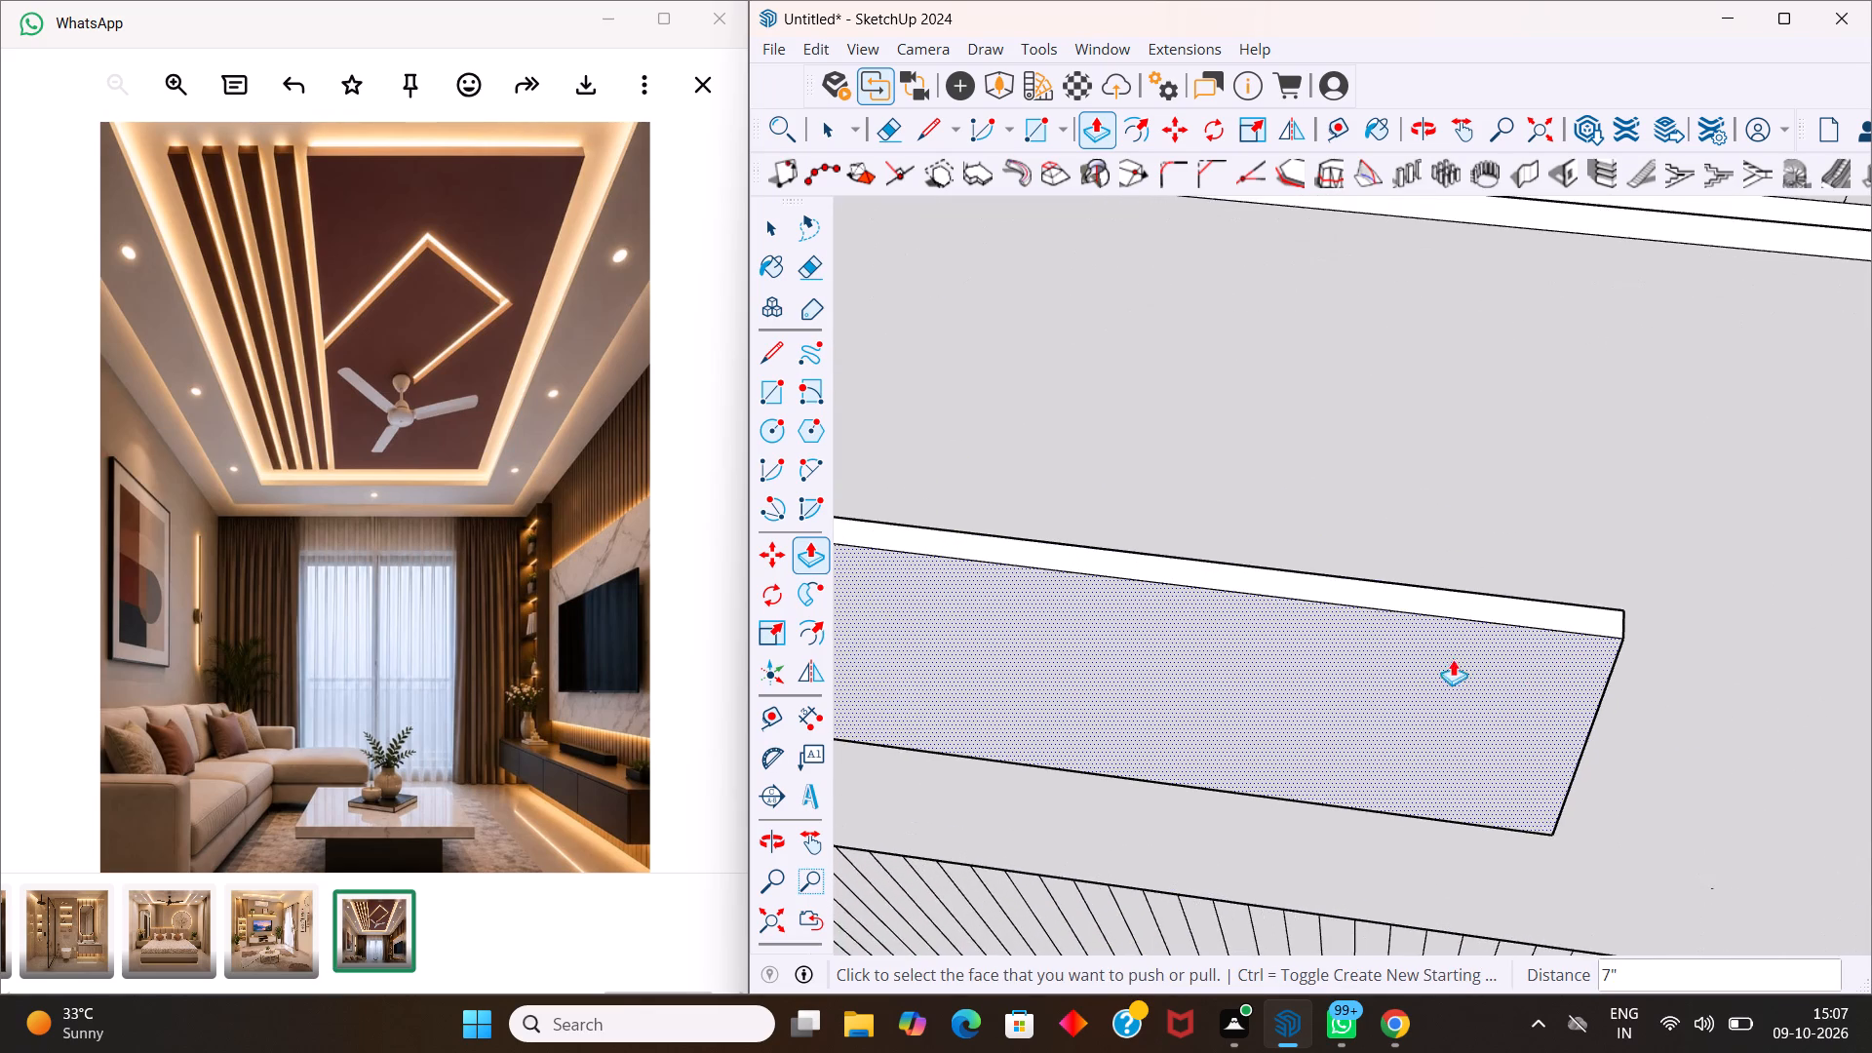
middle_click_drag(1501, 673, 1177, 560)
scroll(1177, 560, "up", 1)
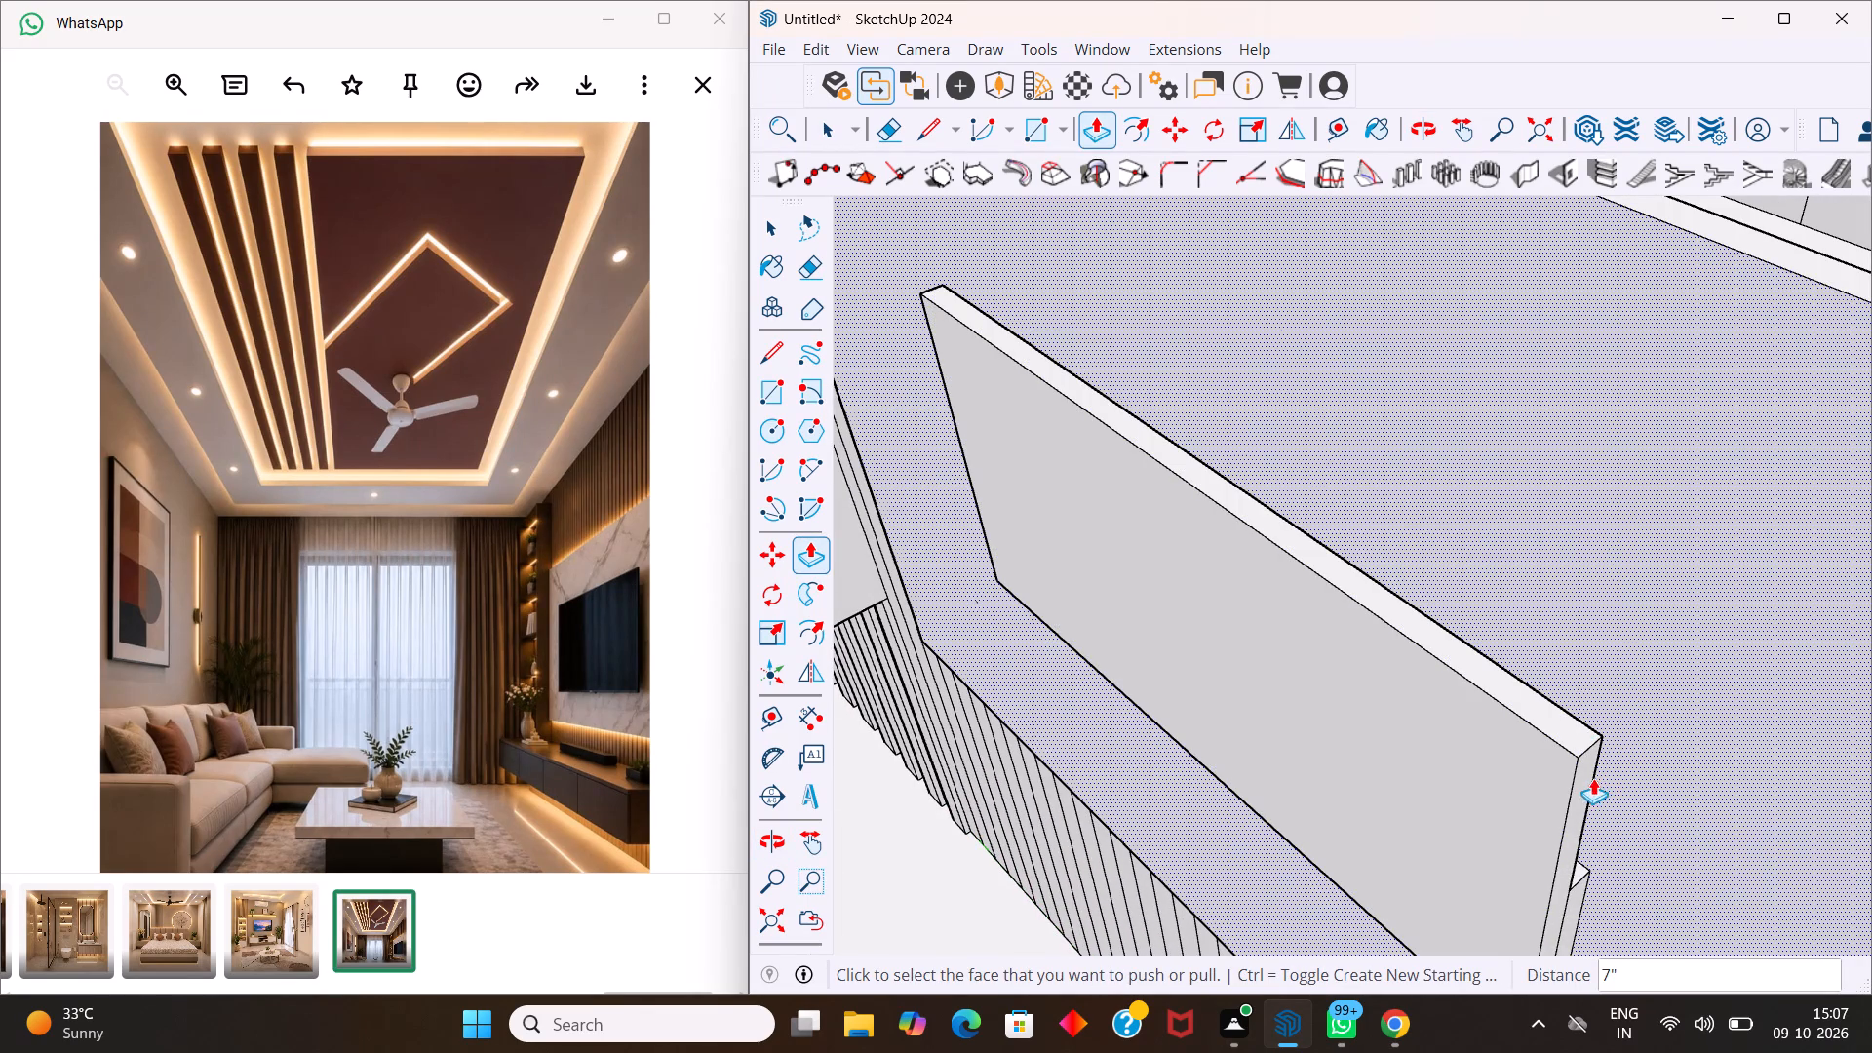
scroll(1461, 761, "down", 5)
middle_click_drag(1424, 823, 1579, 600)
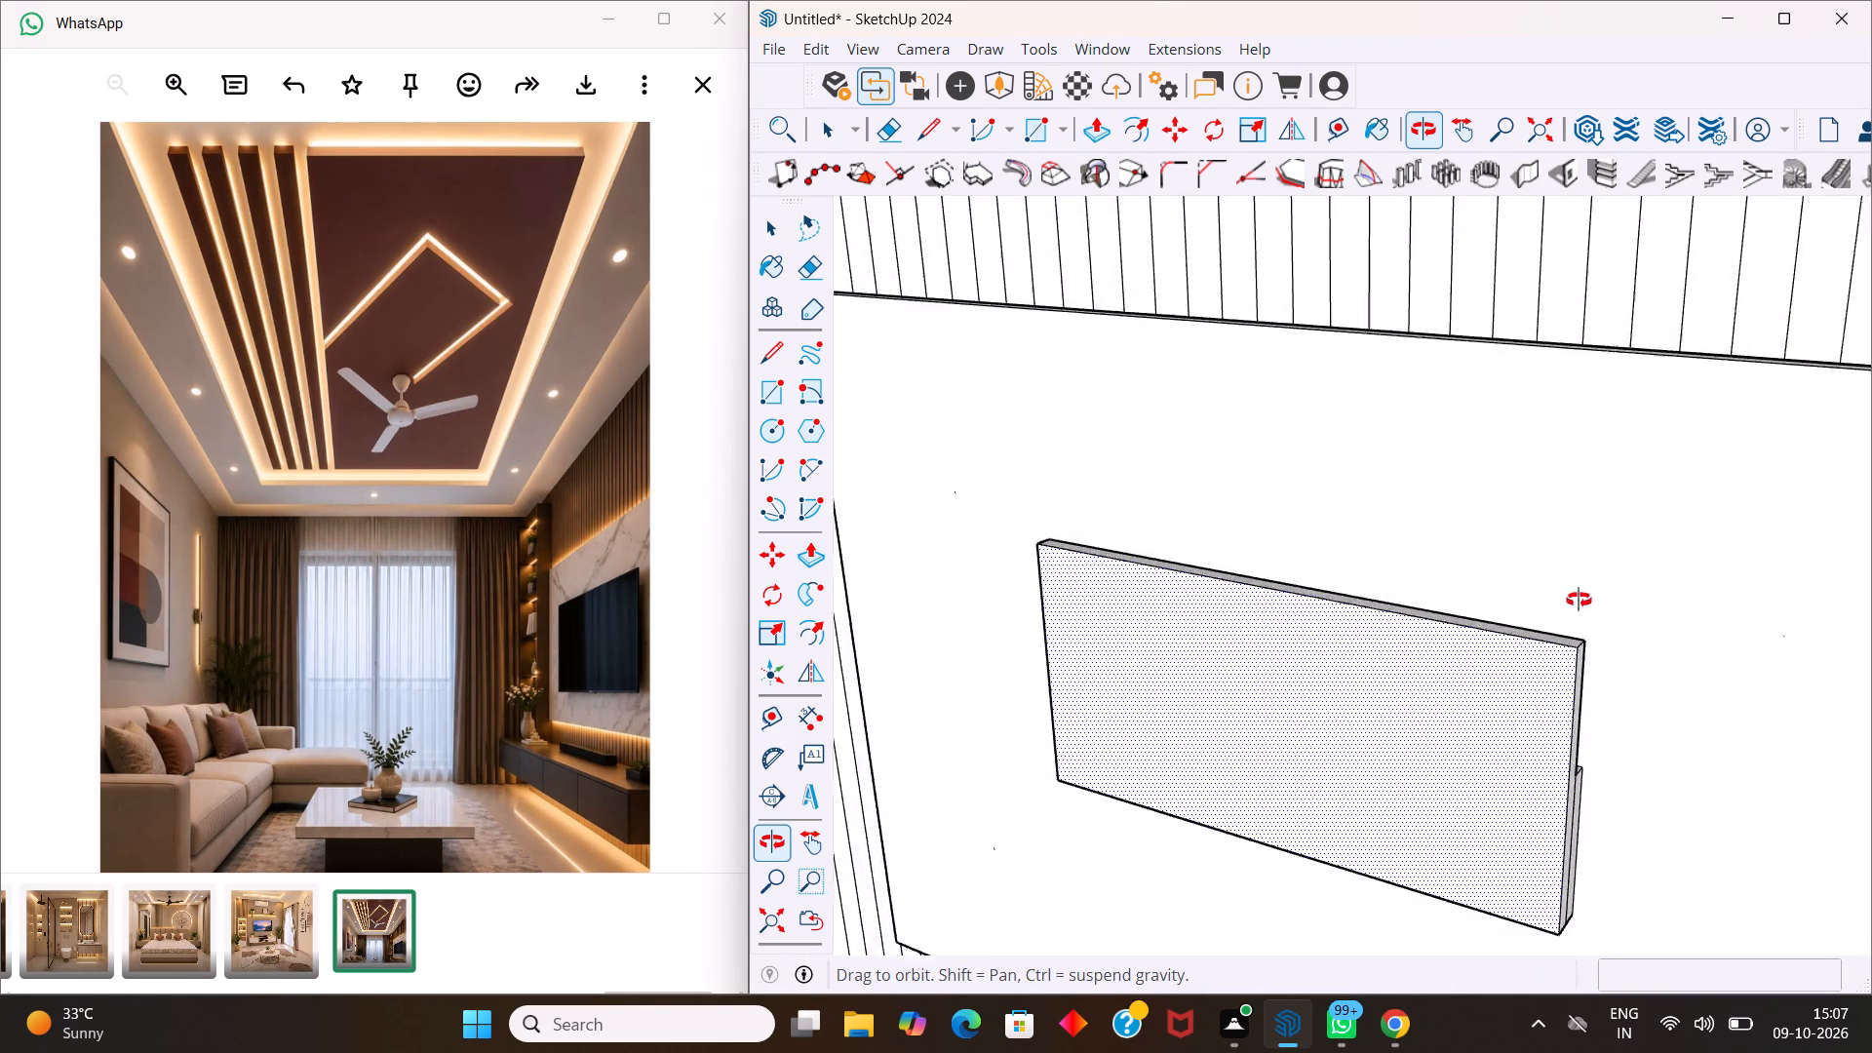
middle_click_drag(1579, 600, 1596, 487)
scroll(1417, 774, "up", 2)
scroll(1362, 922, "down", 7)
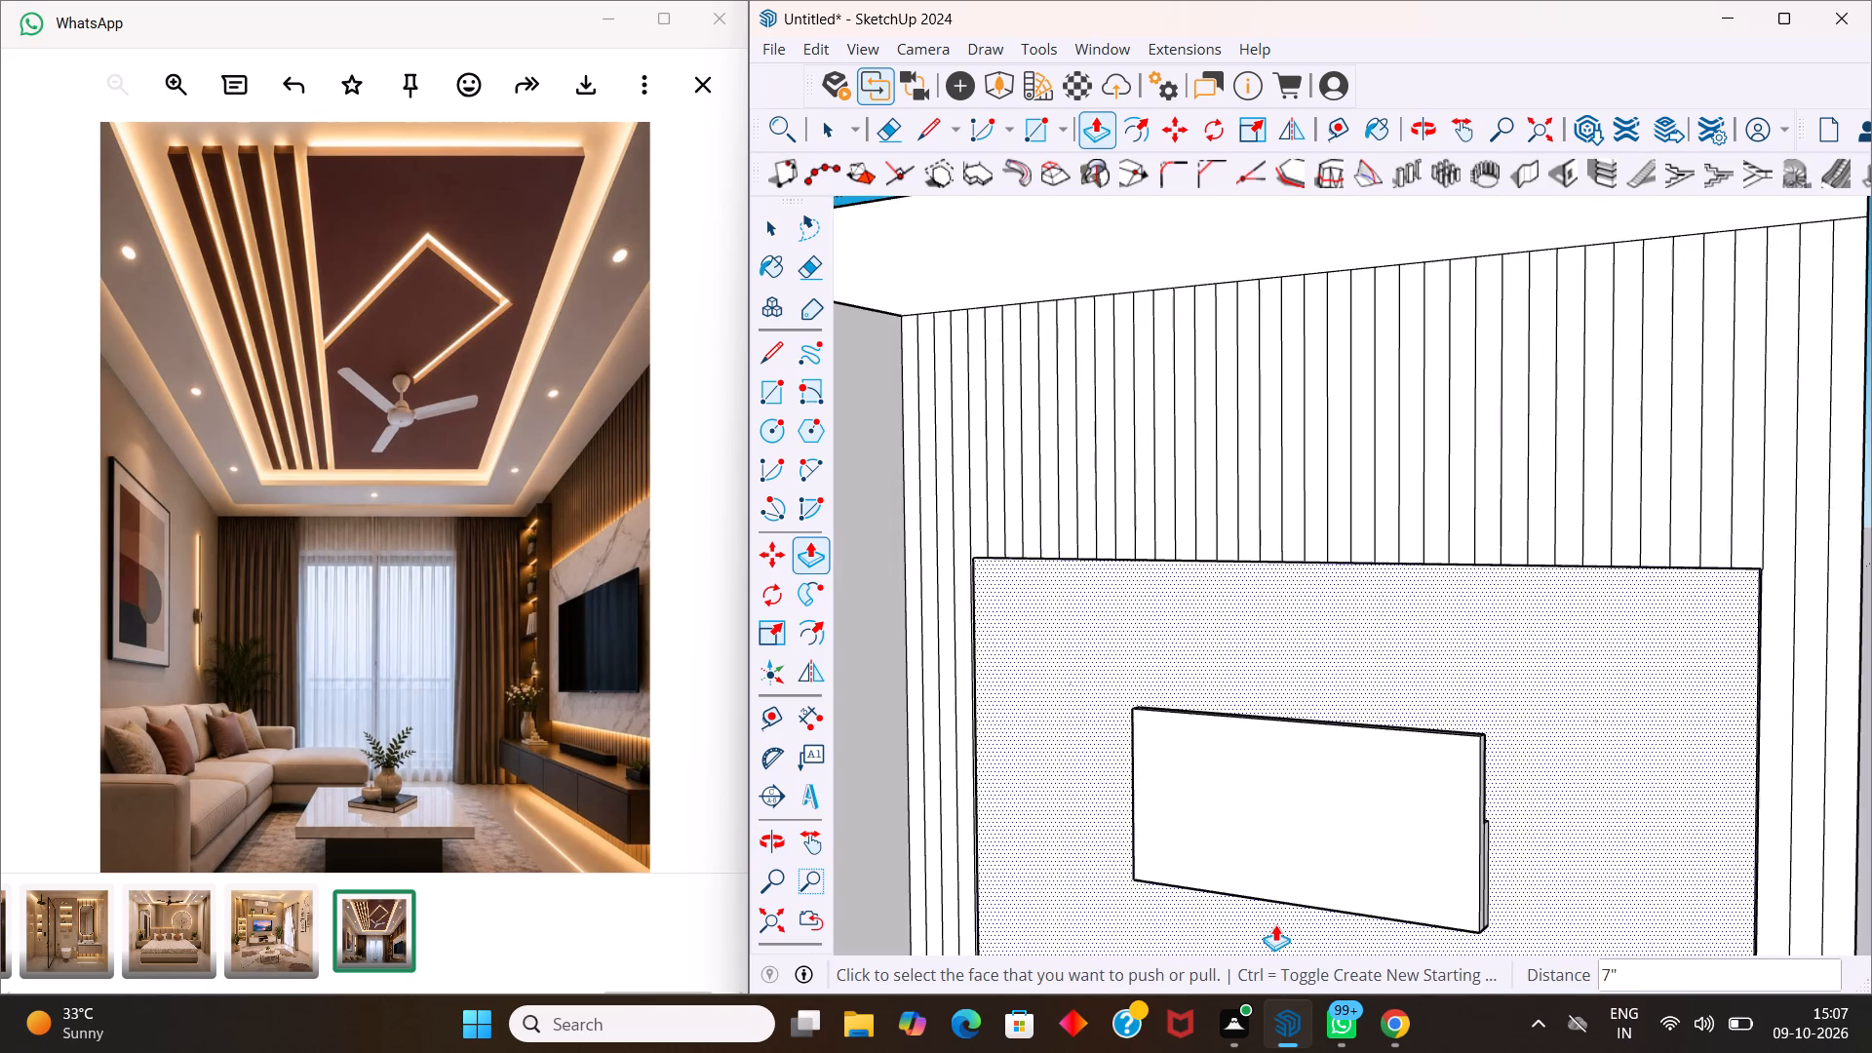
scroll(1273, 928, "up", 4)
middle_click_drag(1275, 873, 1340, 544)
middle_click_drag(1484, 766, 1103, 698)
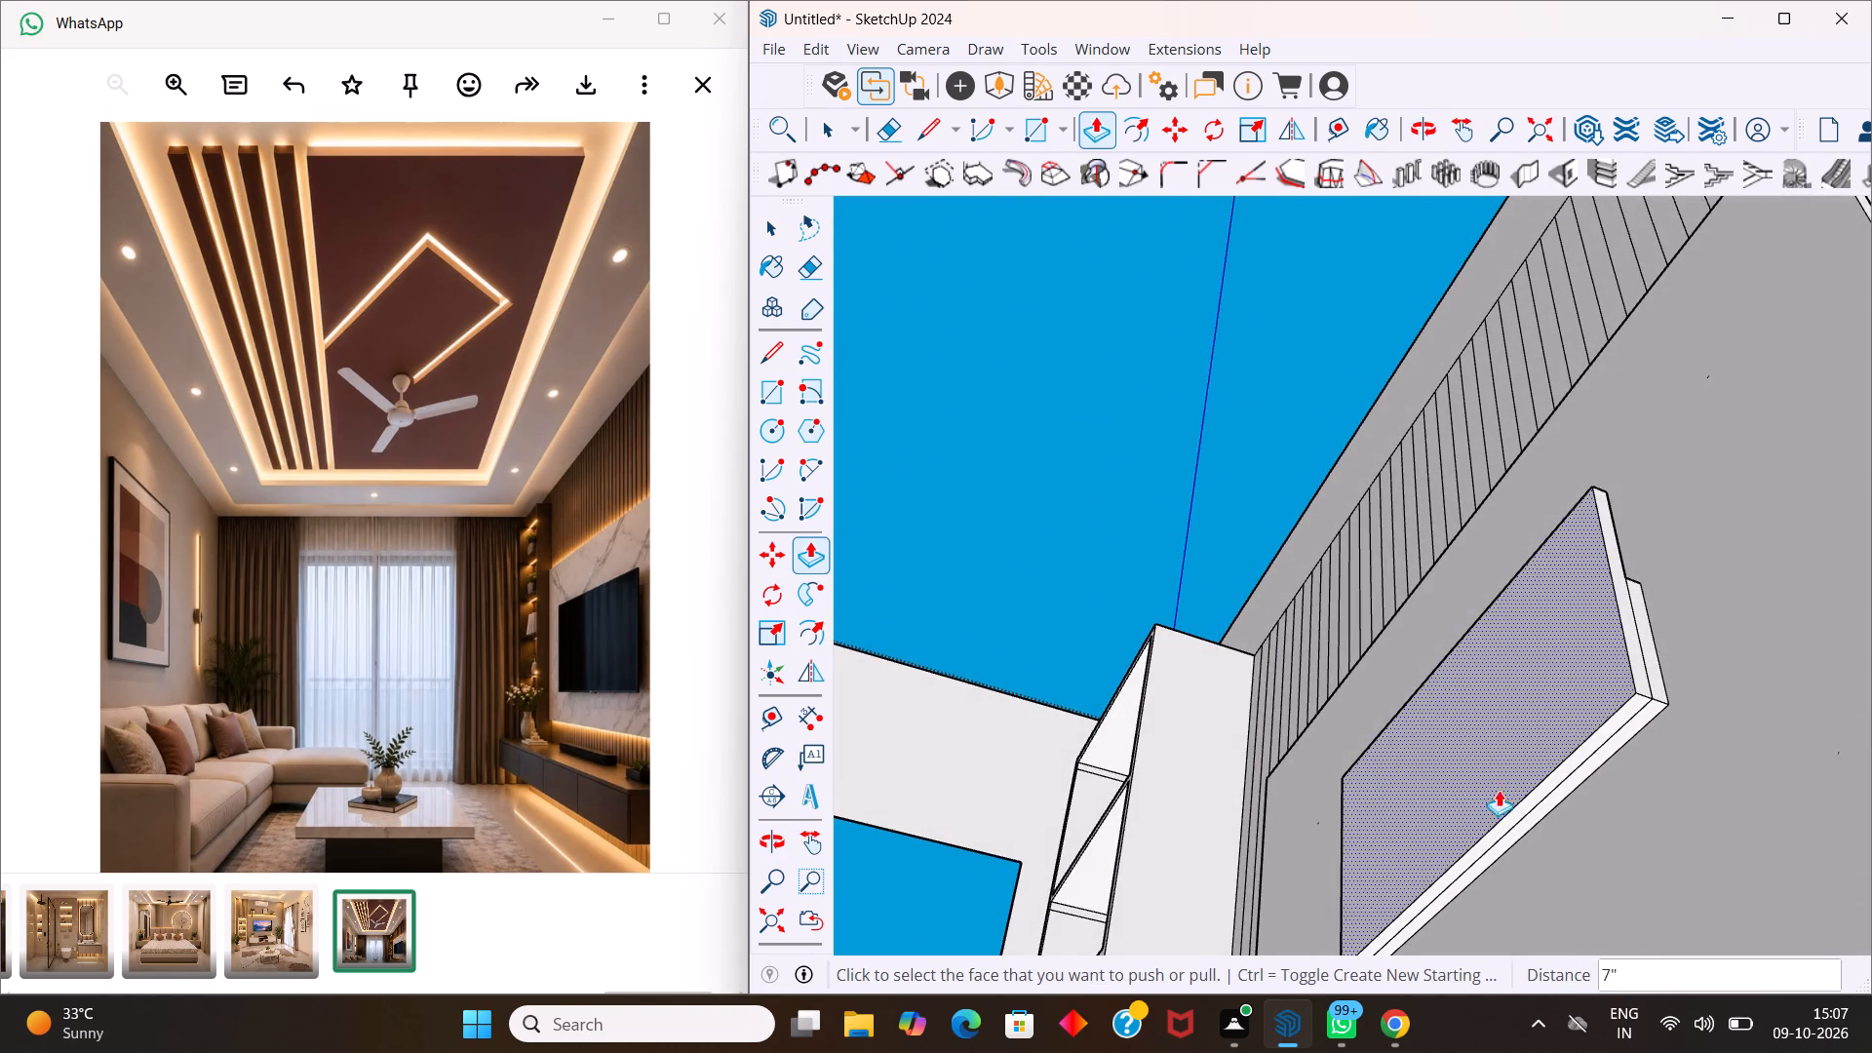
scroll(1538, 790, "up", 3)
left_click_drag(1548, 778, 1563, 803)
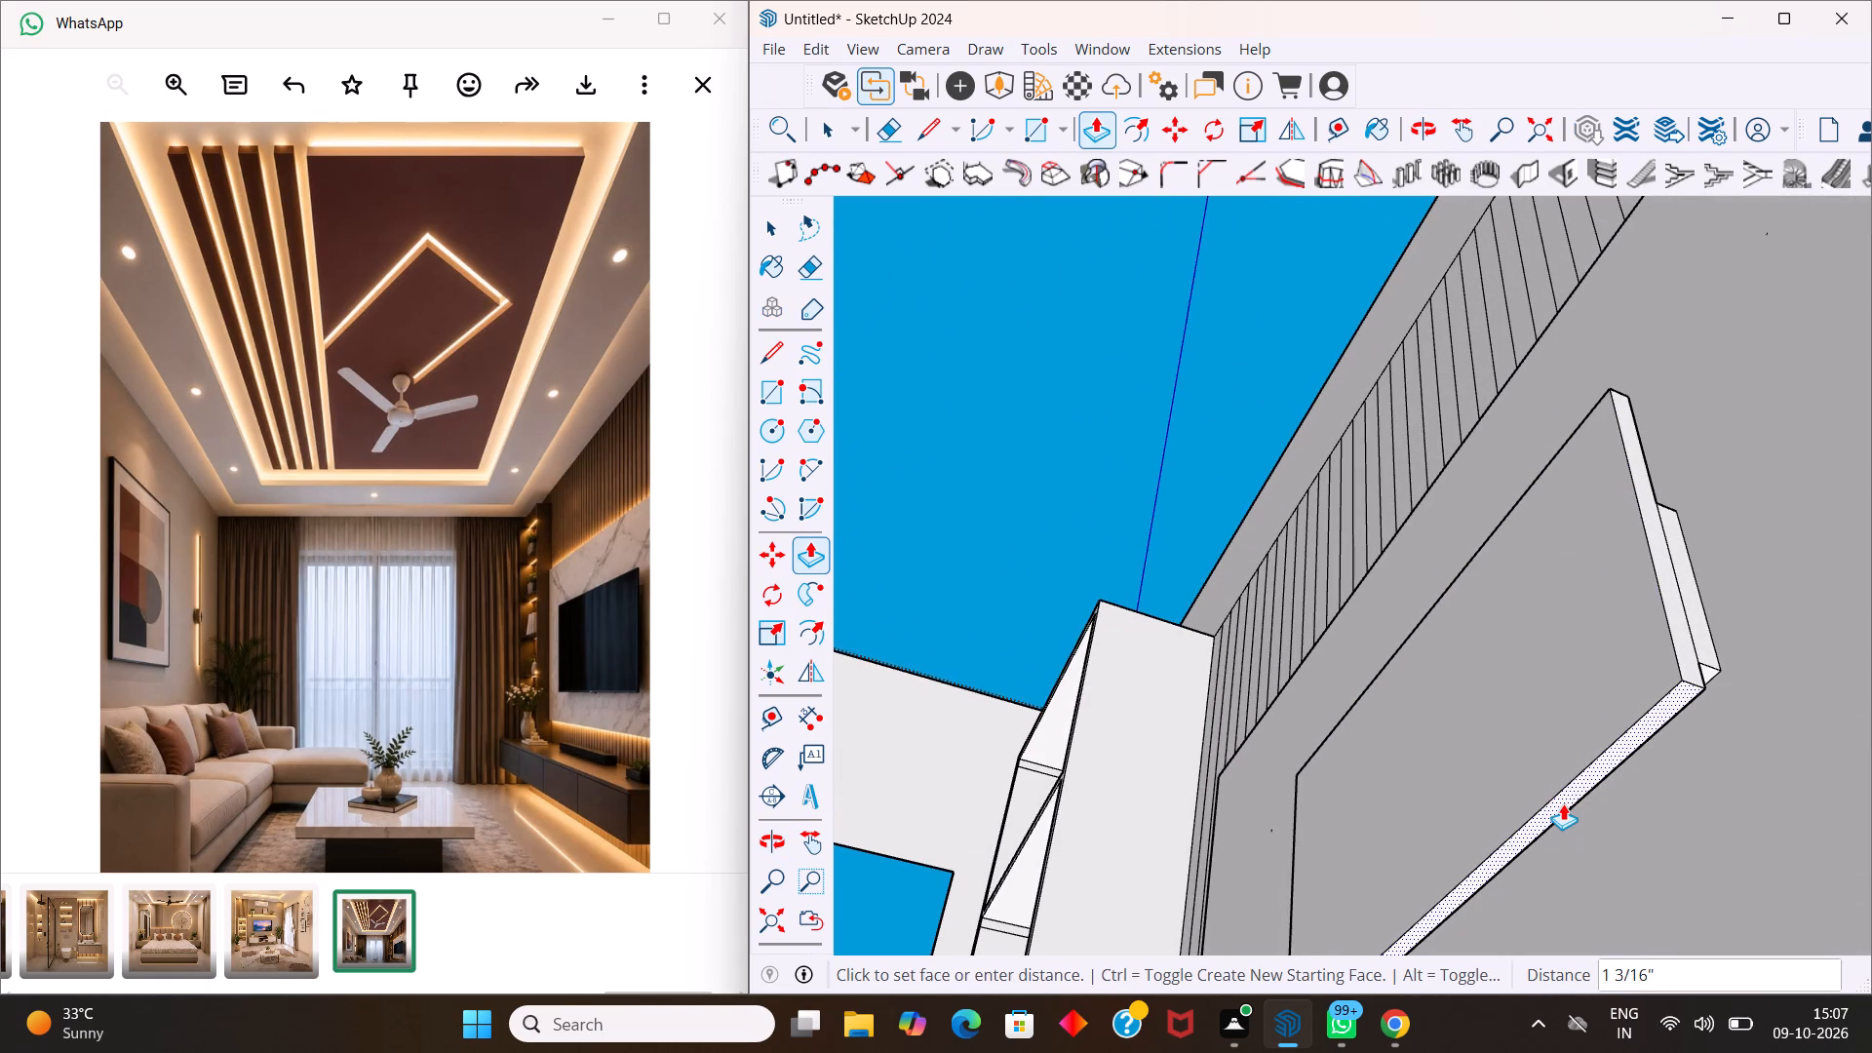
left_click_drag(1563, 803, 1565, 806)
key("7")
key("Return")
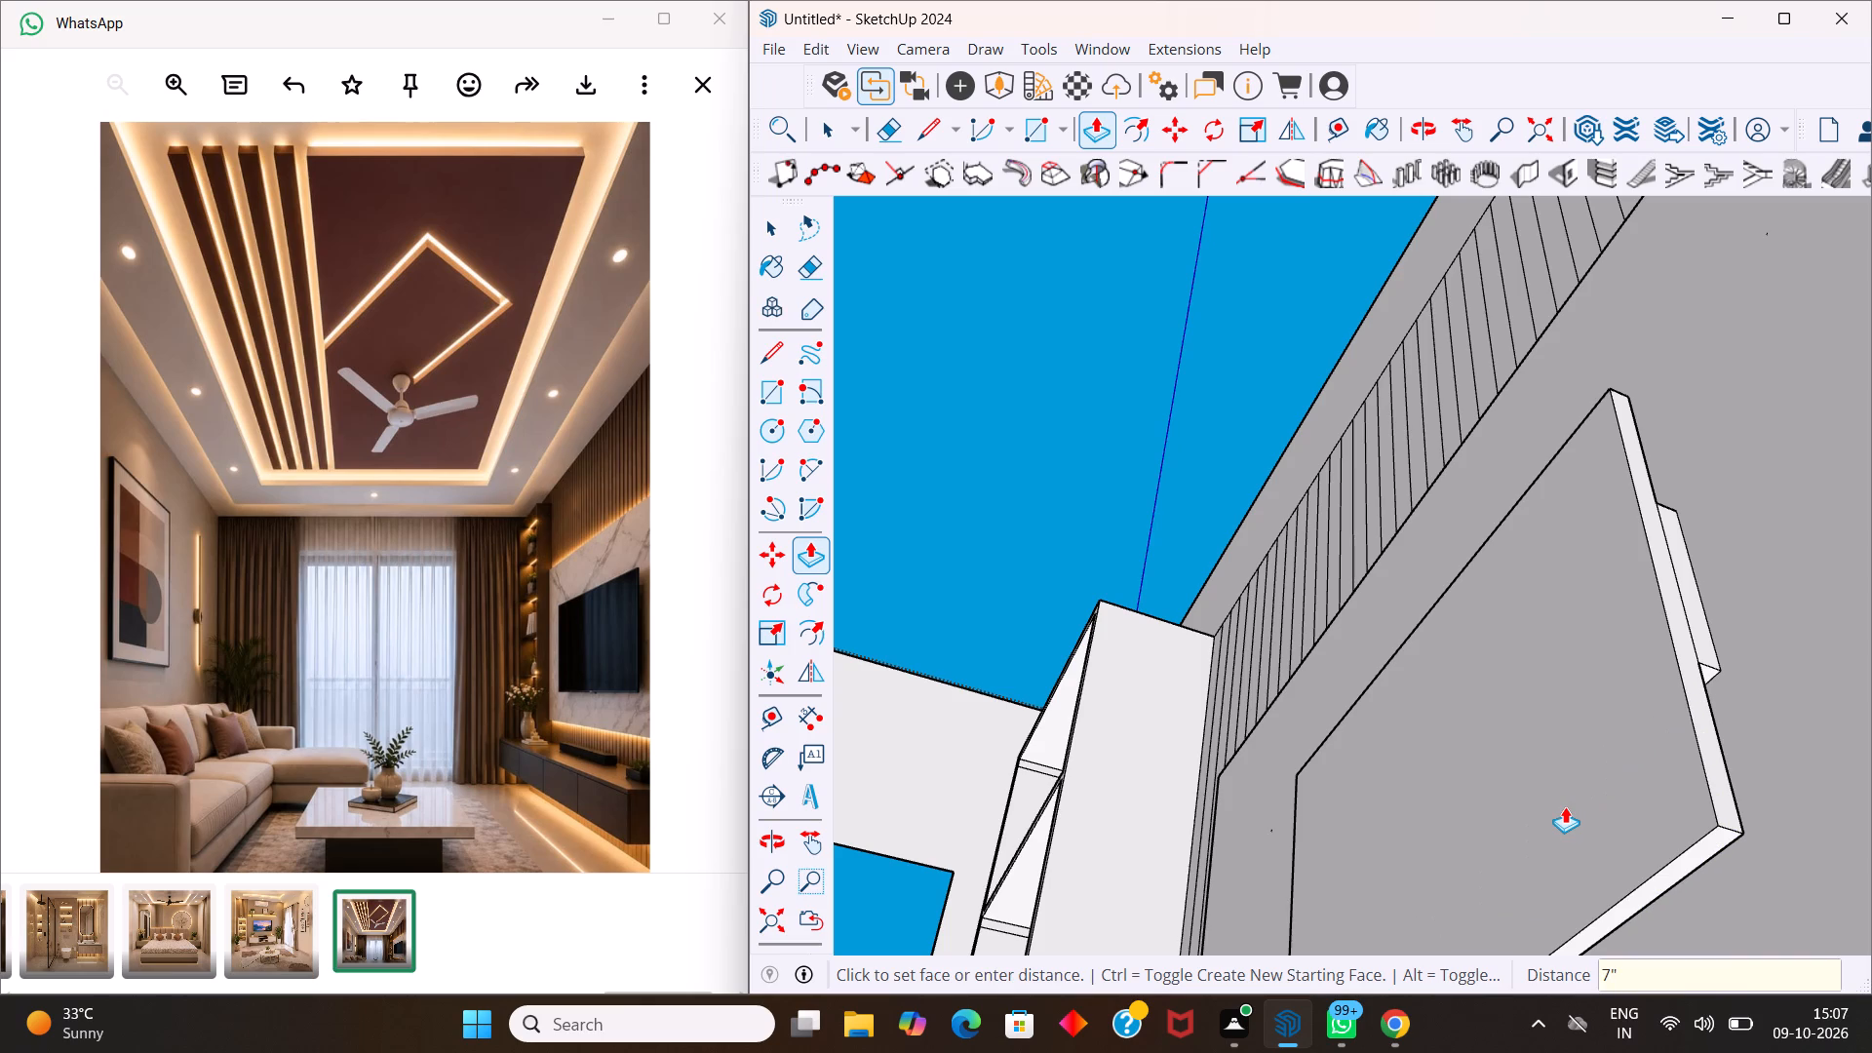
left_click_drag(1565, 806, 1579, 788)
key("space")
Offset the outline of the TV slab's front face inward by 0.5 inches.
scroll(1483, 509, "down", 11)
middle_click_drag(1368, 565, 1641, 874)
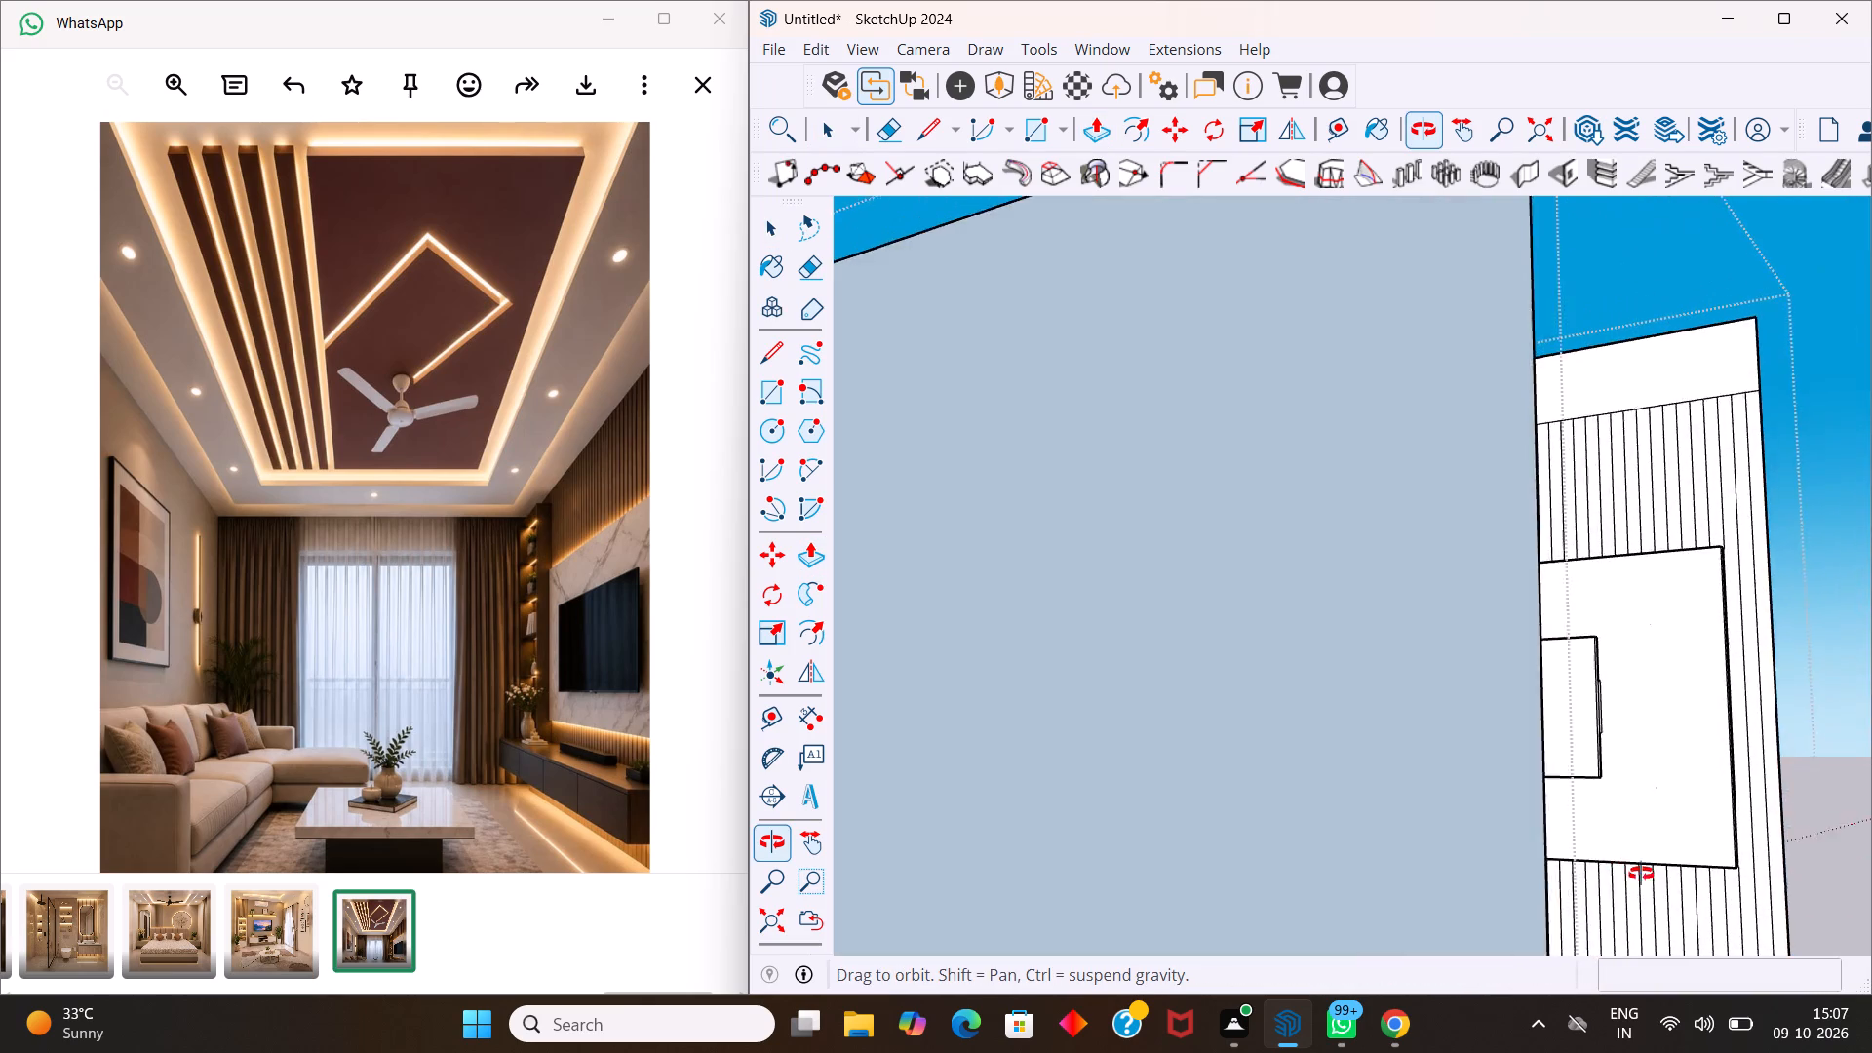
middle_click_drag(1641, 874, 1654, 871)
scroll(1632, 753, "up", 7)
middle_click_drag(1645, 699, 1509, 731)
scroll(1384, 742, "up", 4)
middle_click_drag(1371, 740, 1403, 807)
scroll(1417, 780, "up", 2)
middle_click_drag(1417, 771, 1454, 824)
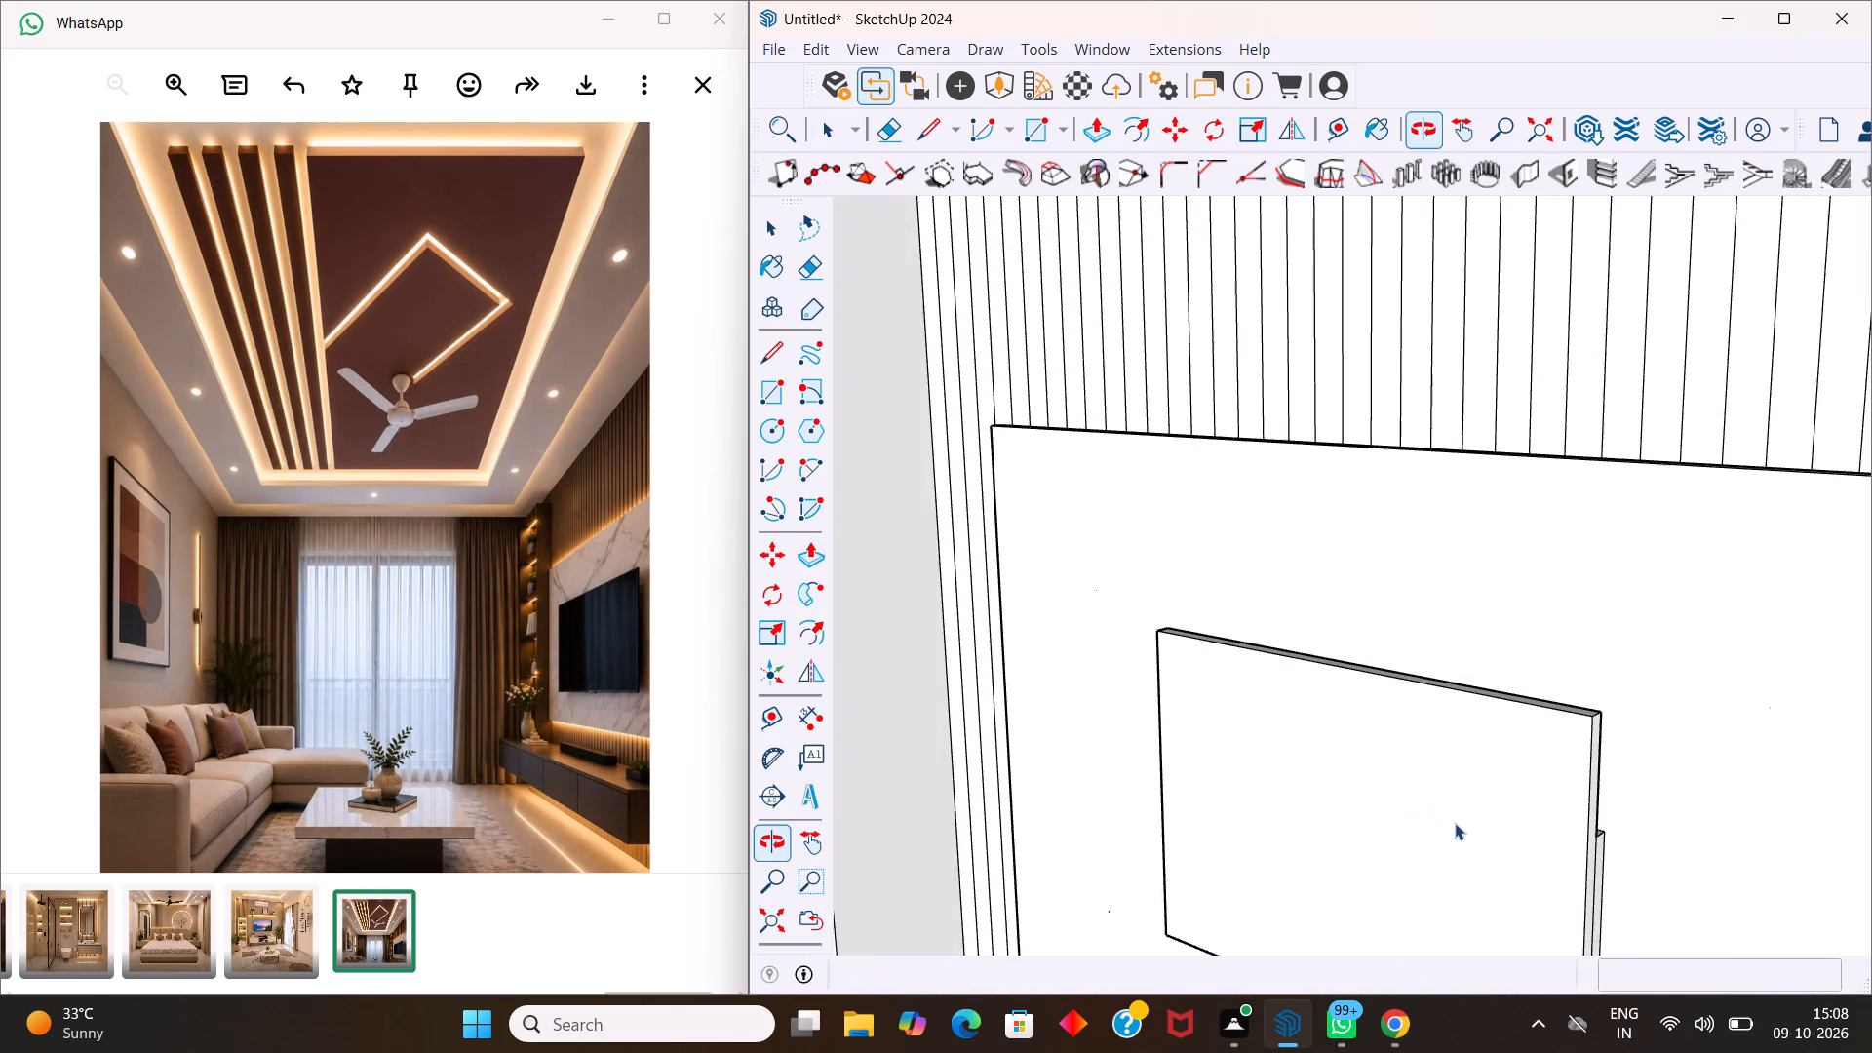
scroll(1413, 757, "up", 2)
left_click(1367, 723)
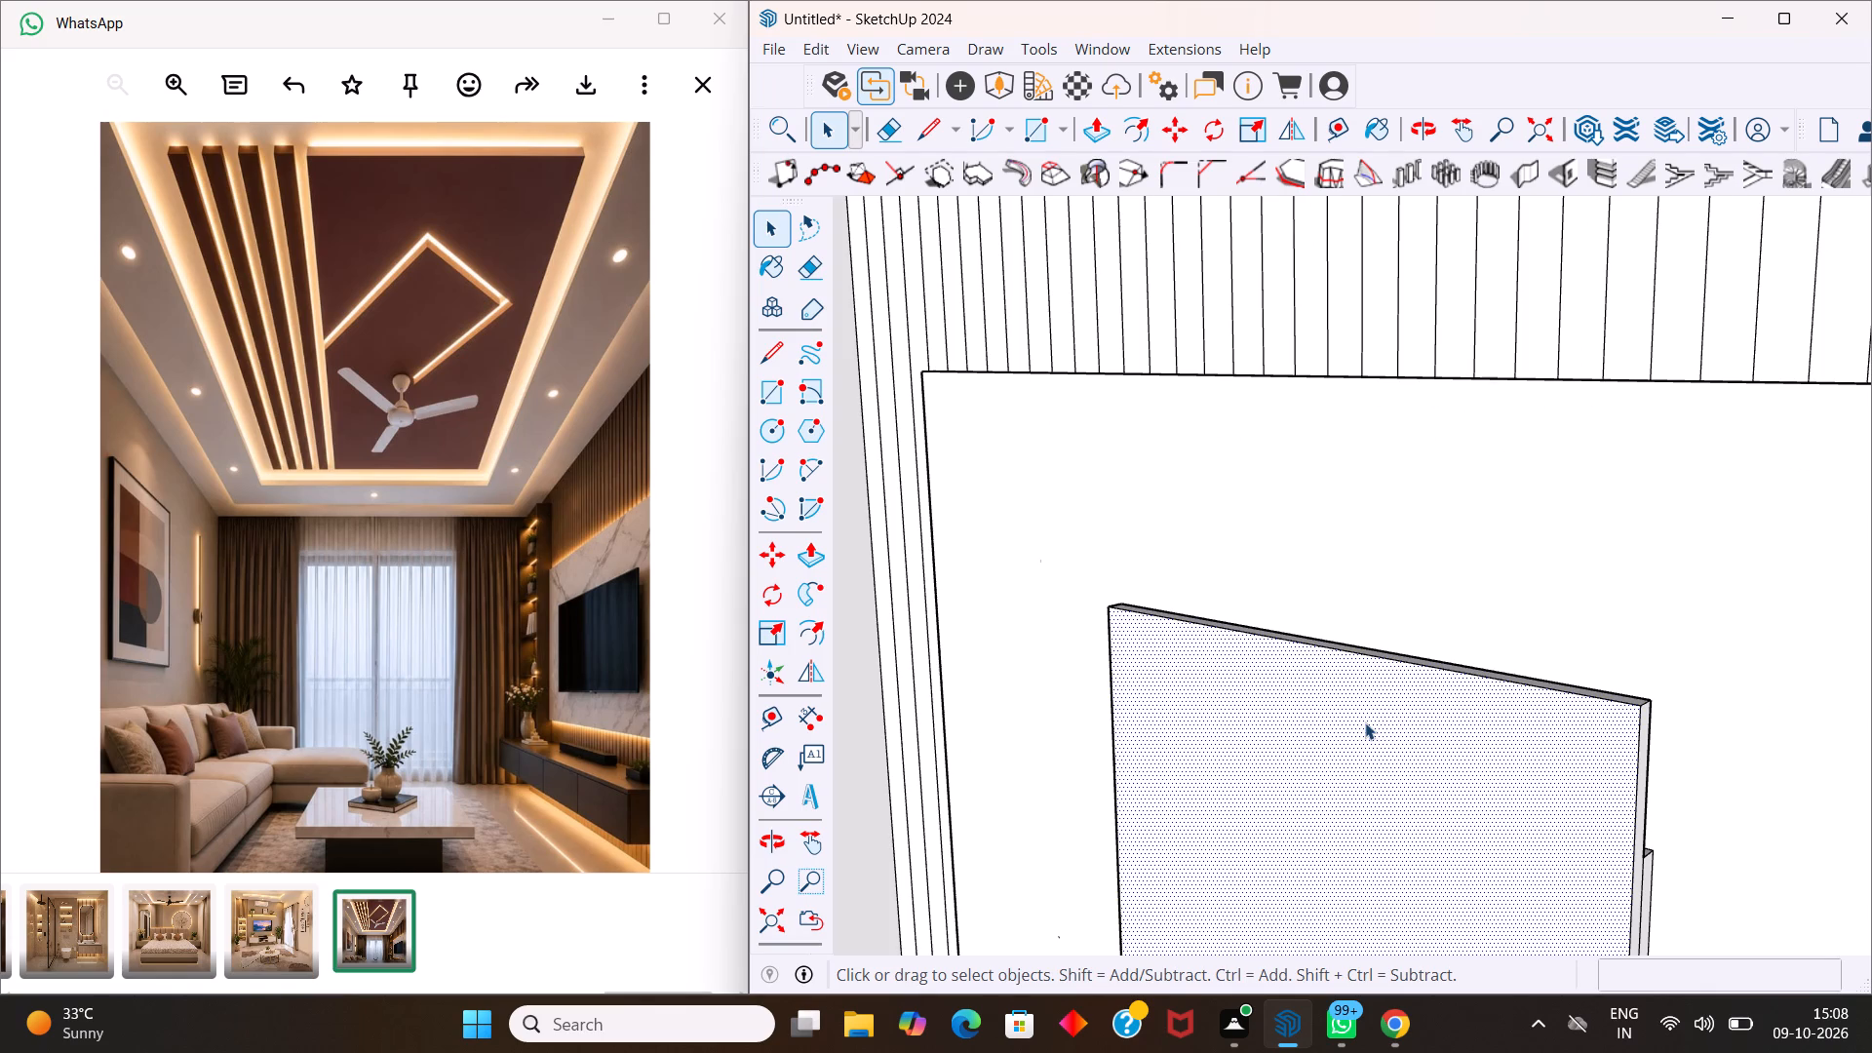
key("f")
left_click_drag(1363, 726, 1382, 713)
type("0.5")
key("Return")
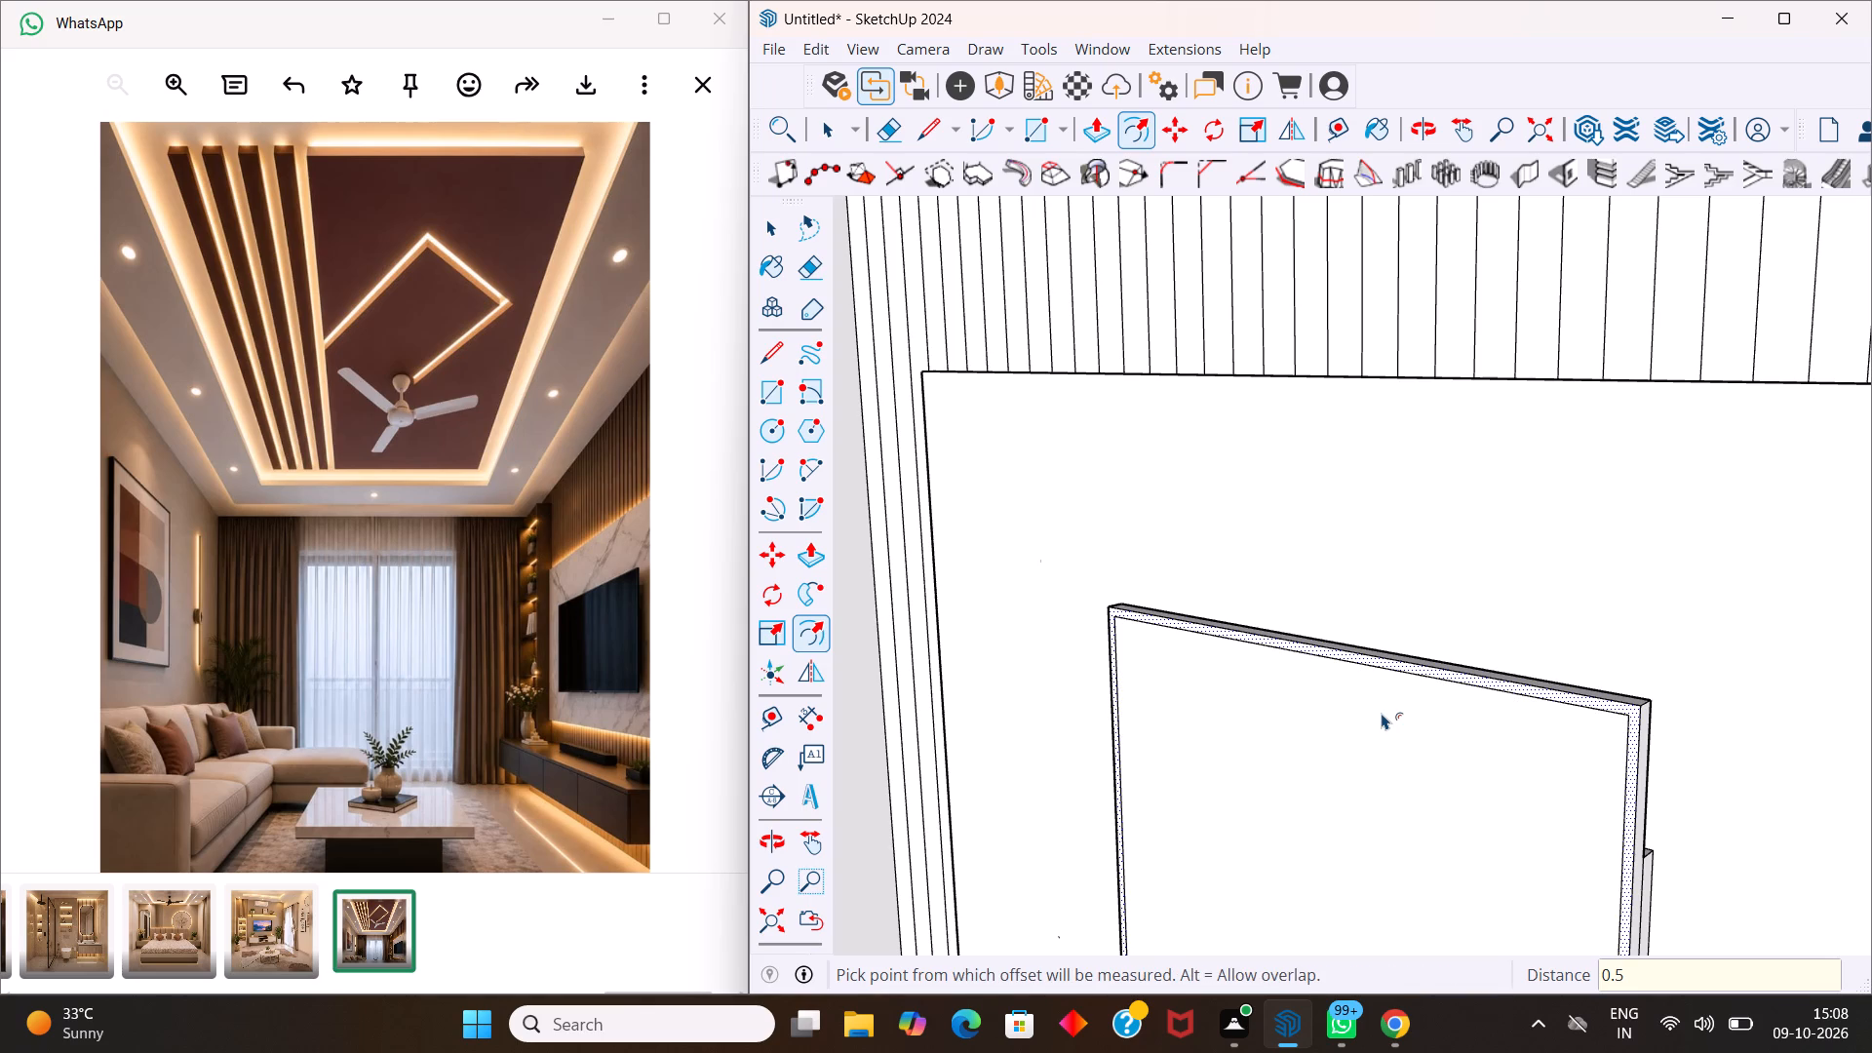
key("space")
Extrude the narrow border around the TV's front face outward by 0.2 inches to form a bezel.
scroll(1328, 649, "up", 7)
left_click(1341, 656)
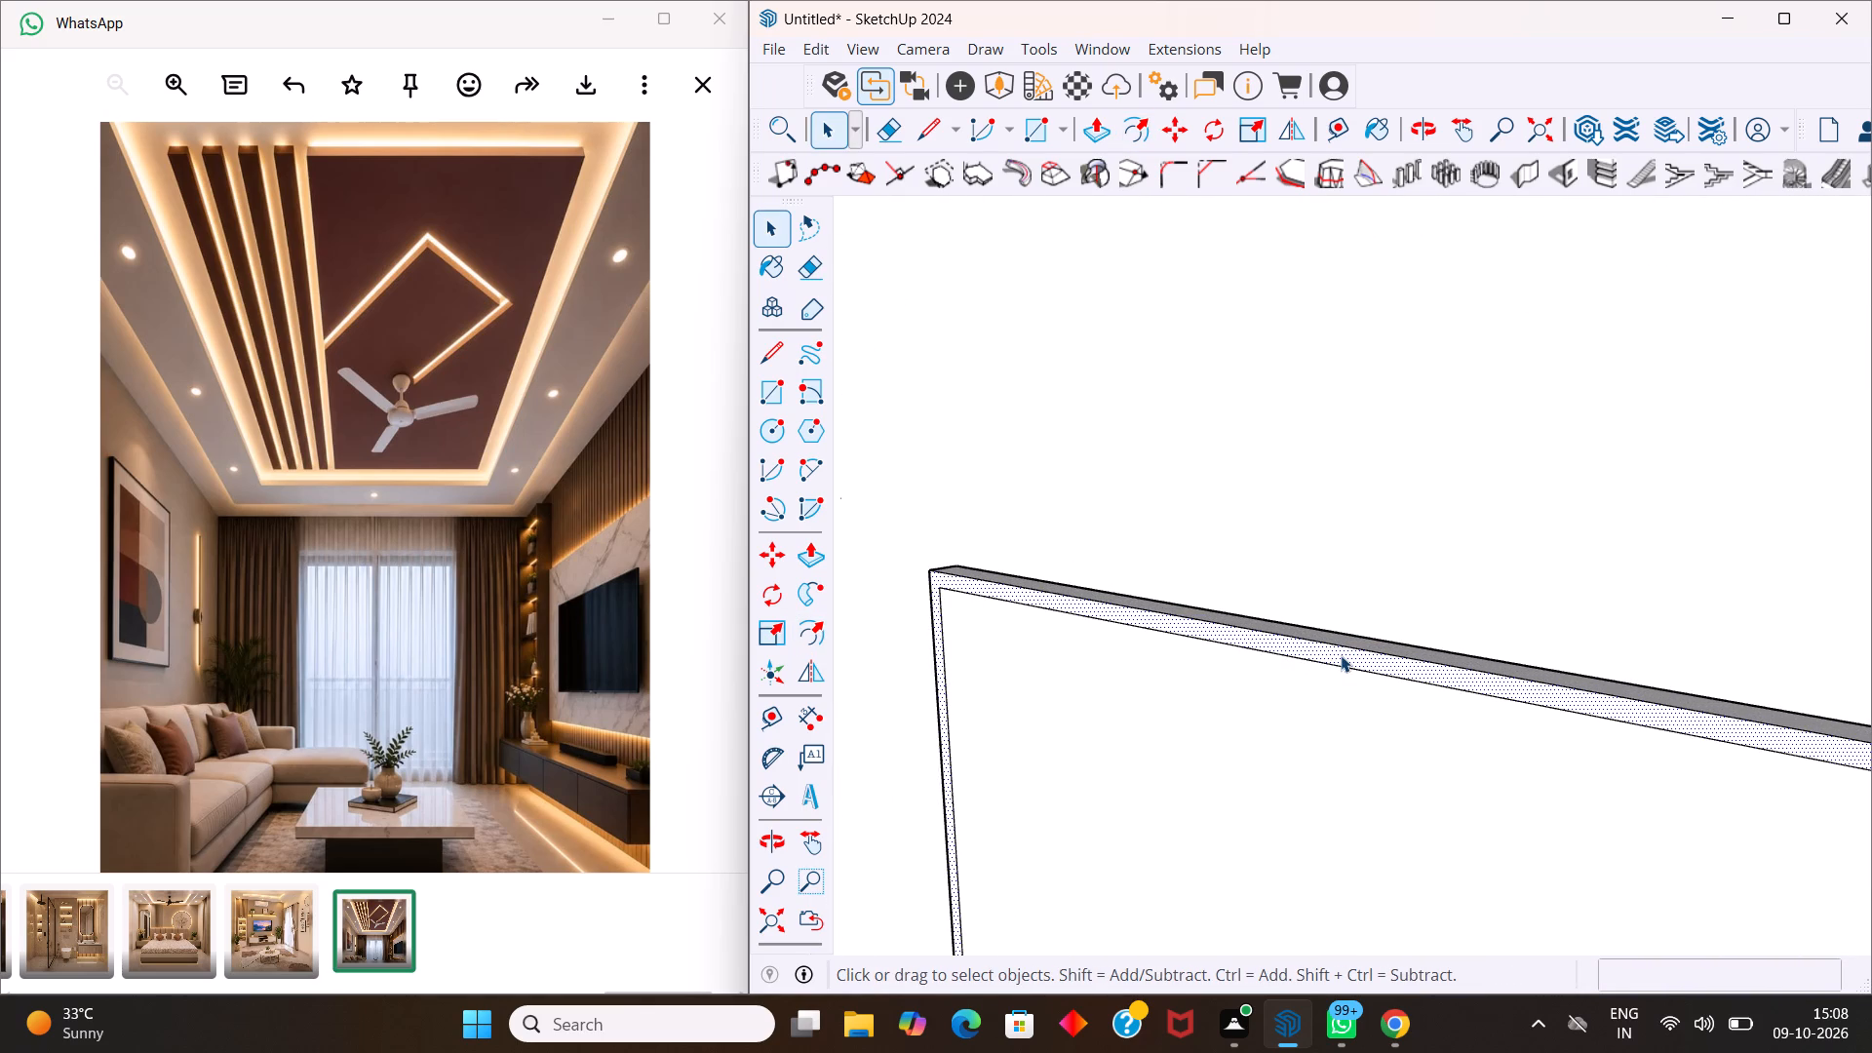
key("p")
left_click_drag(1341, 655, 1338, 662)
type("0.")
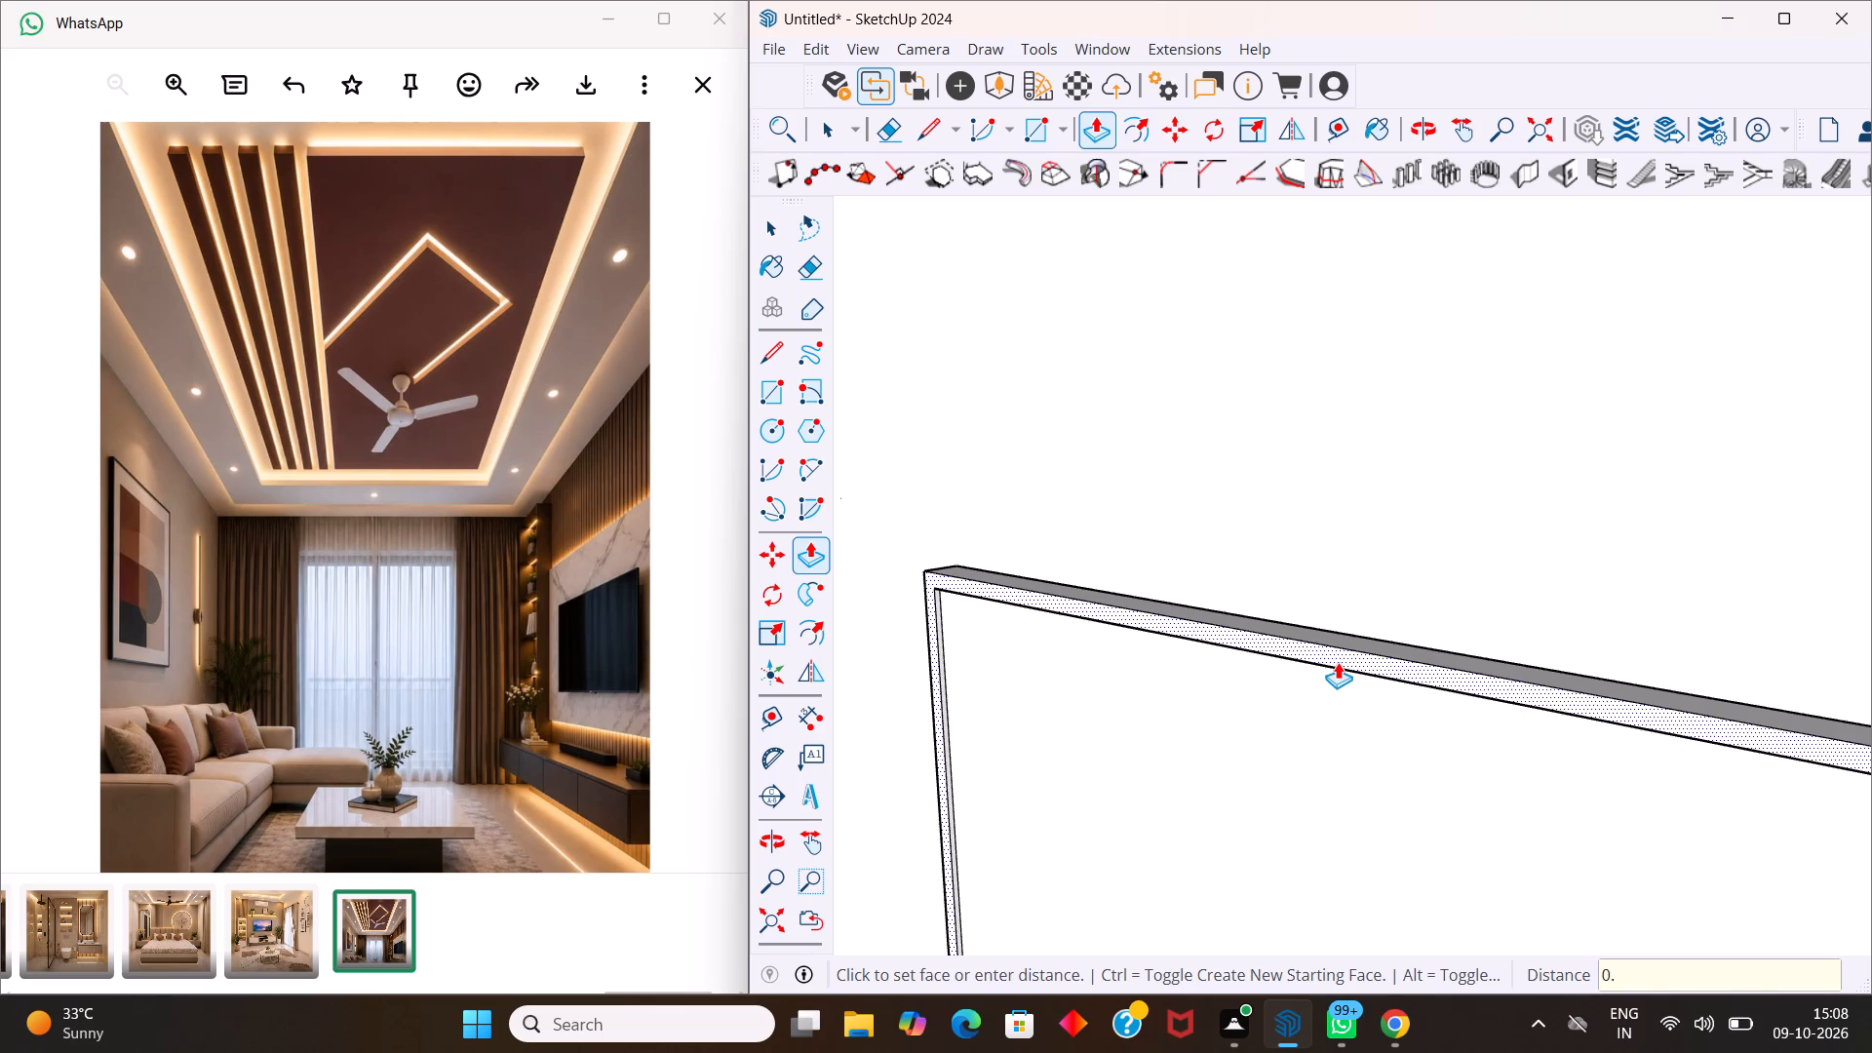
left_click_drag(1338, 662, 1338, 664)
key("2")
key("Return")
key("space")
Examine the framed TV on its wall panel from several angles, and the whole room from its open side.
scroll(1280, 637, "up", 2)
scroll(1269, 613, "down", 15)
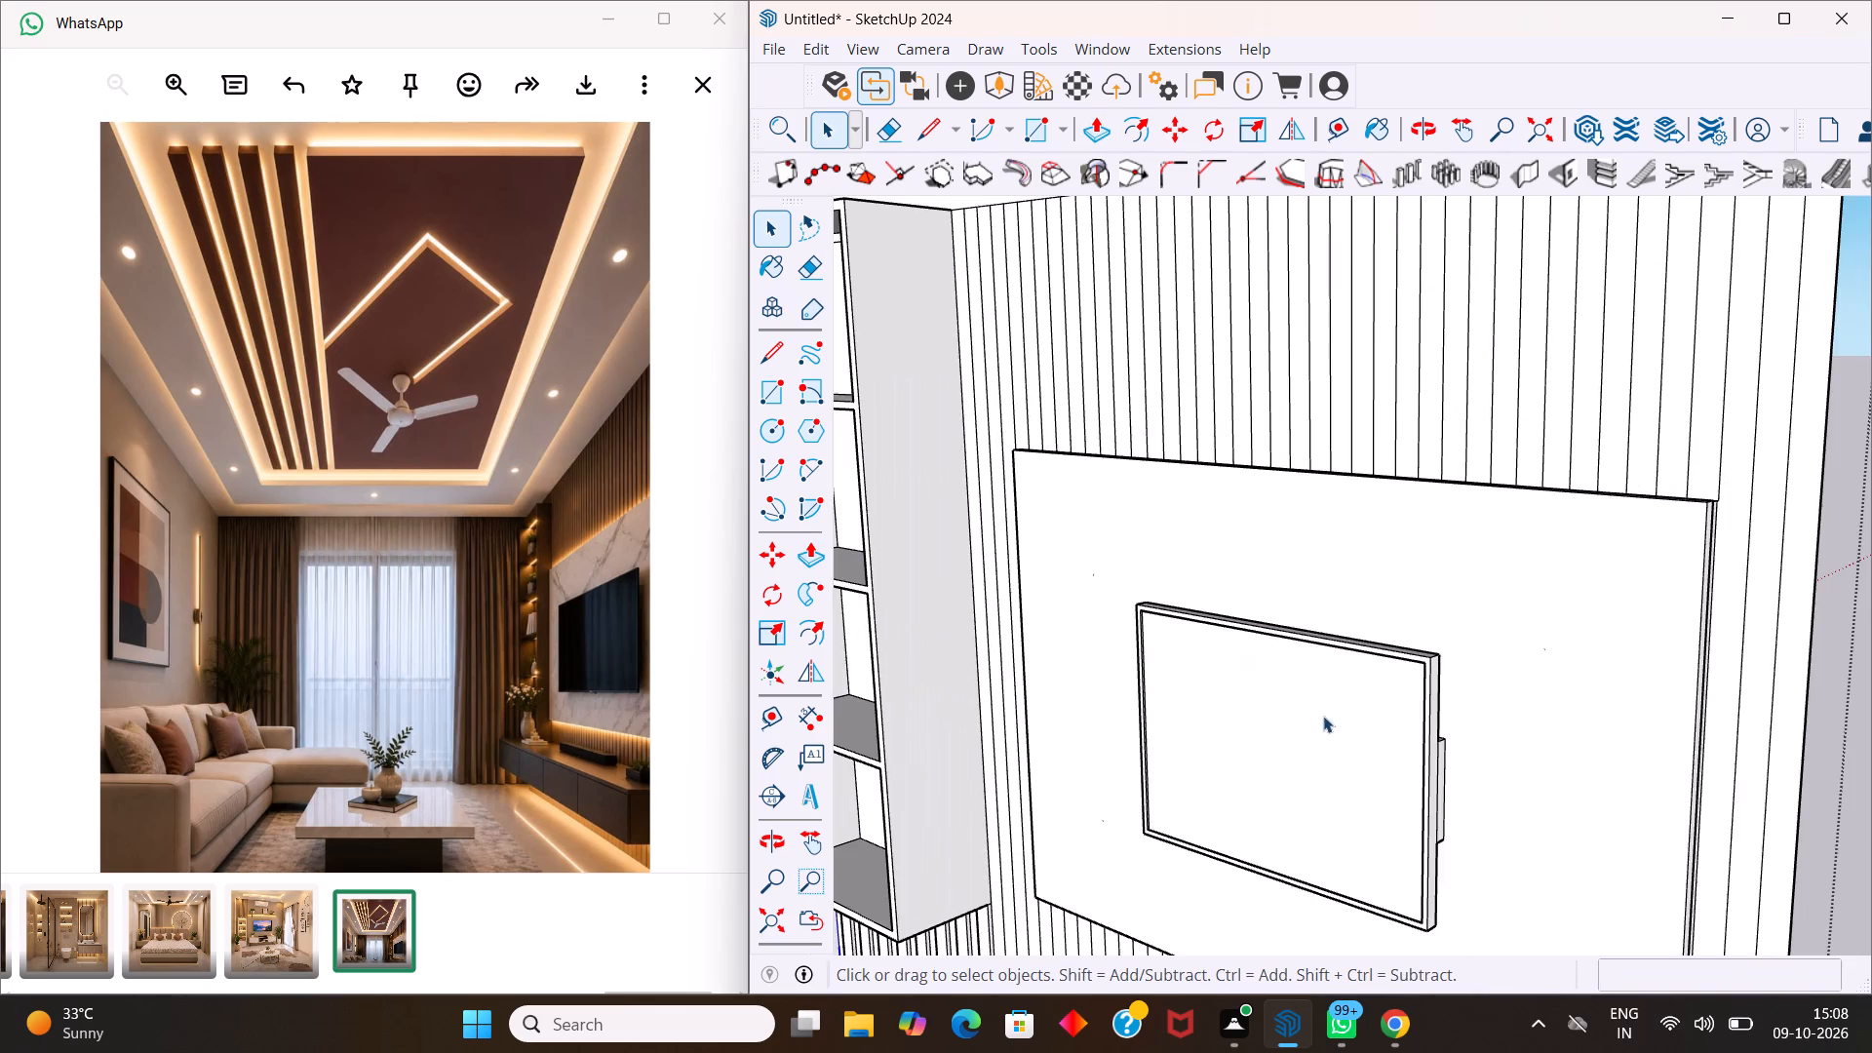
scroll(1385, 745, "up", 3)
middle_click_drag(1446, 789, 1287, 784)
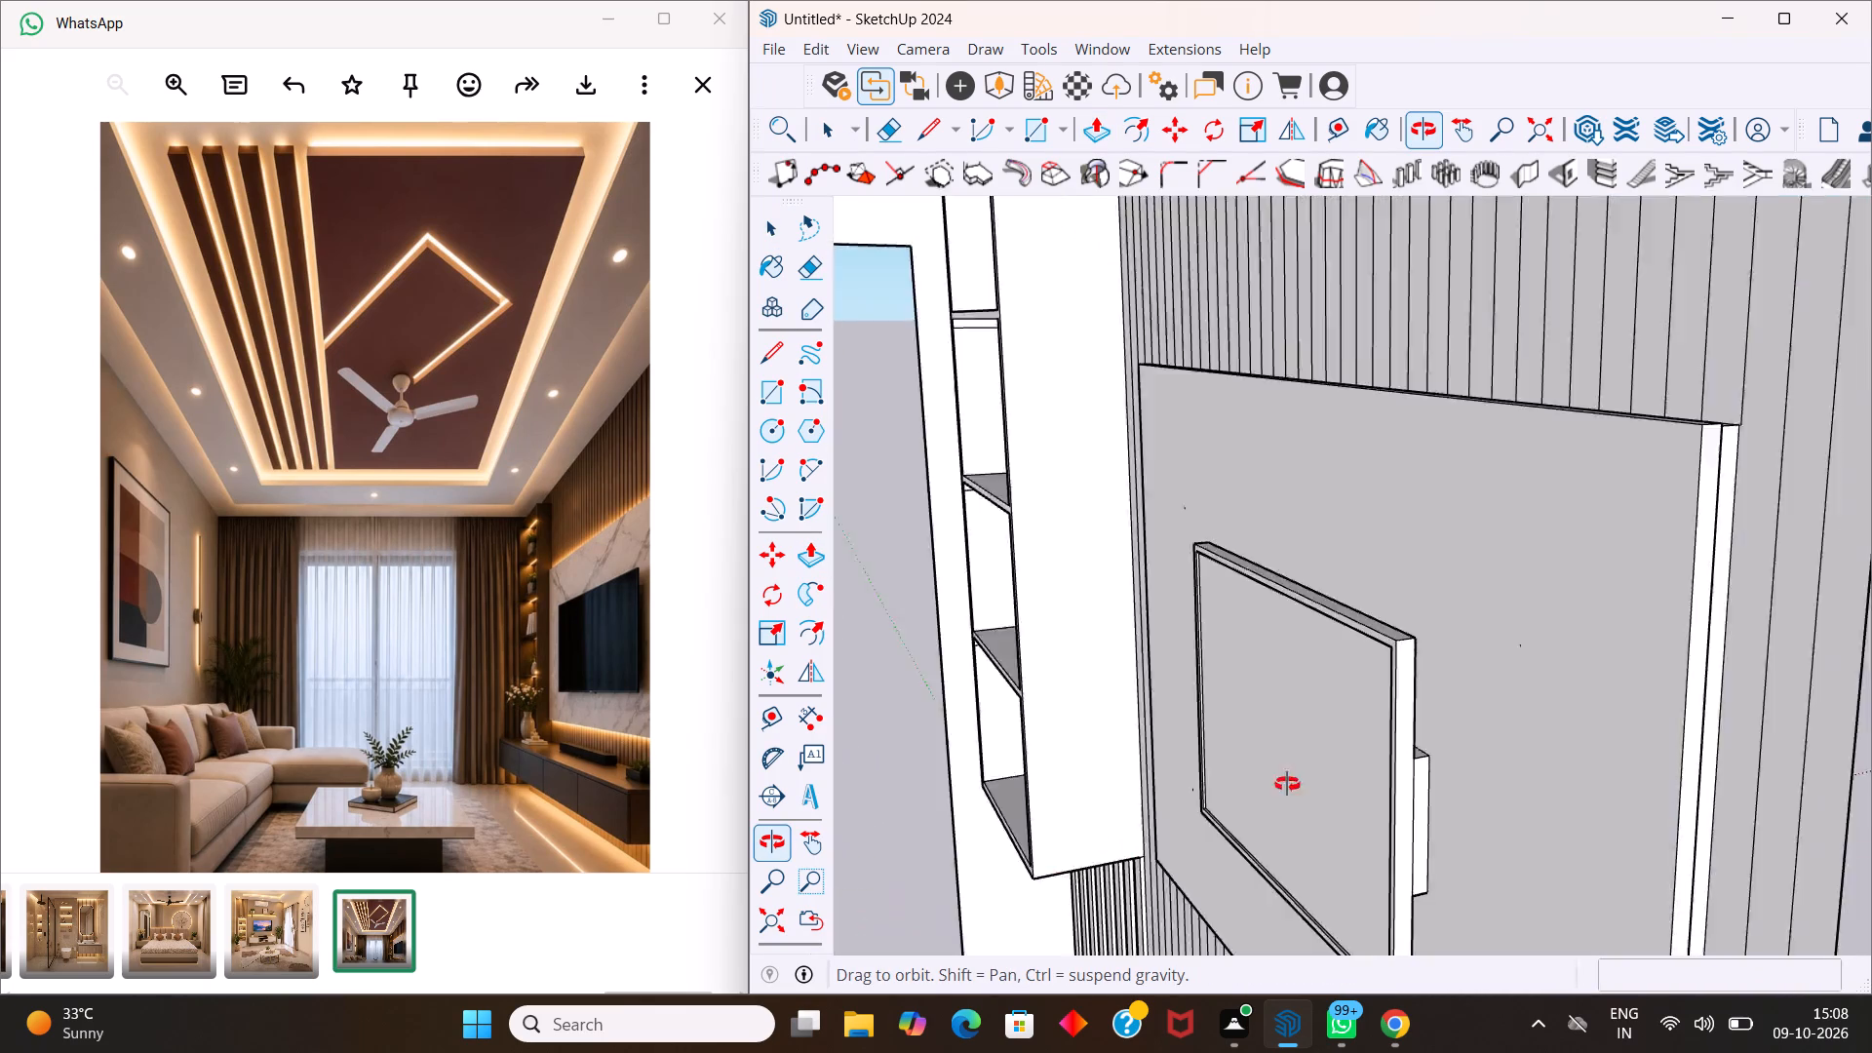
middle_click_drag(1287, 784, 1475, 712)
scroll(1458, 706, "down", 10)
scroll(1373, 726, "down", 4)
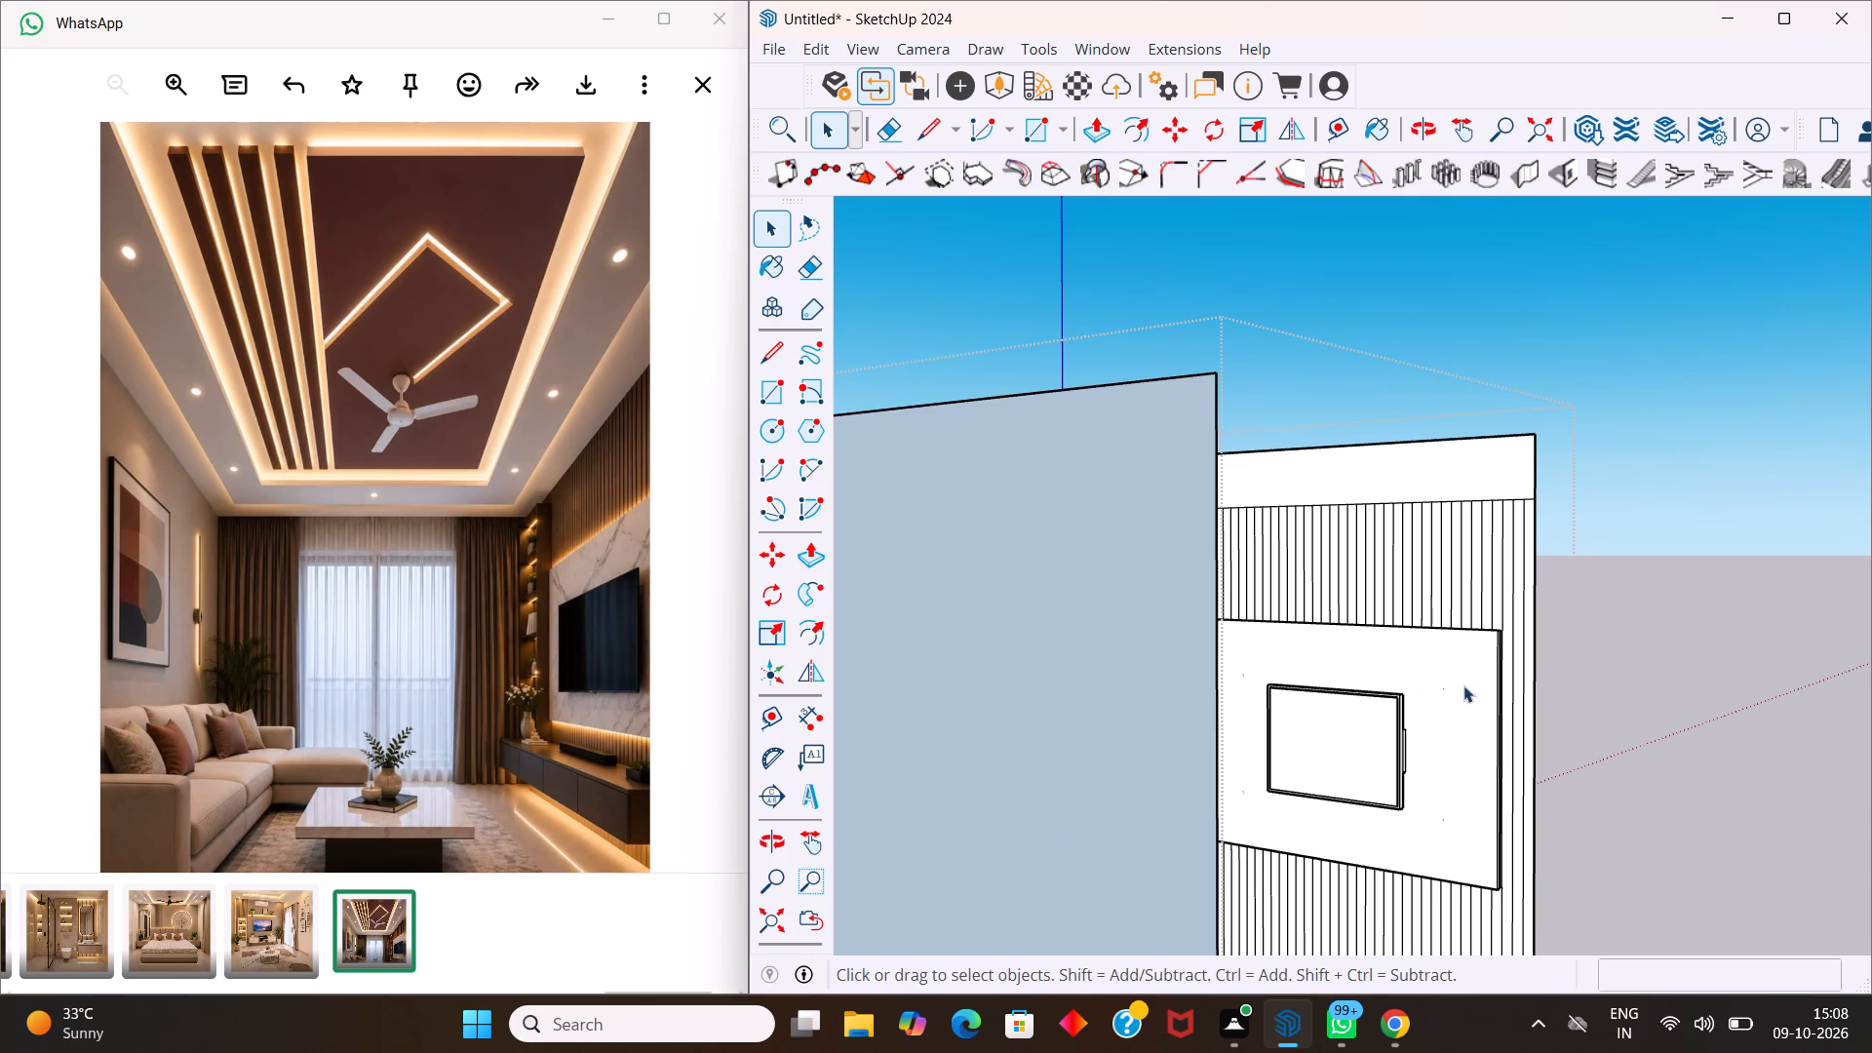
middle_click_drag(1466, 690, 1376, 709)
middle_click_drag(1564, 705, 1321, 752)
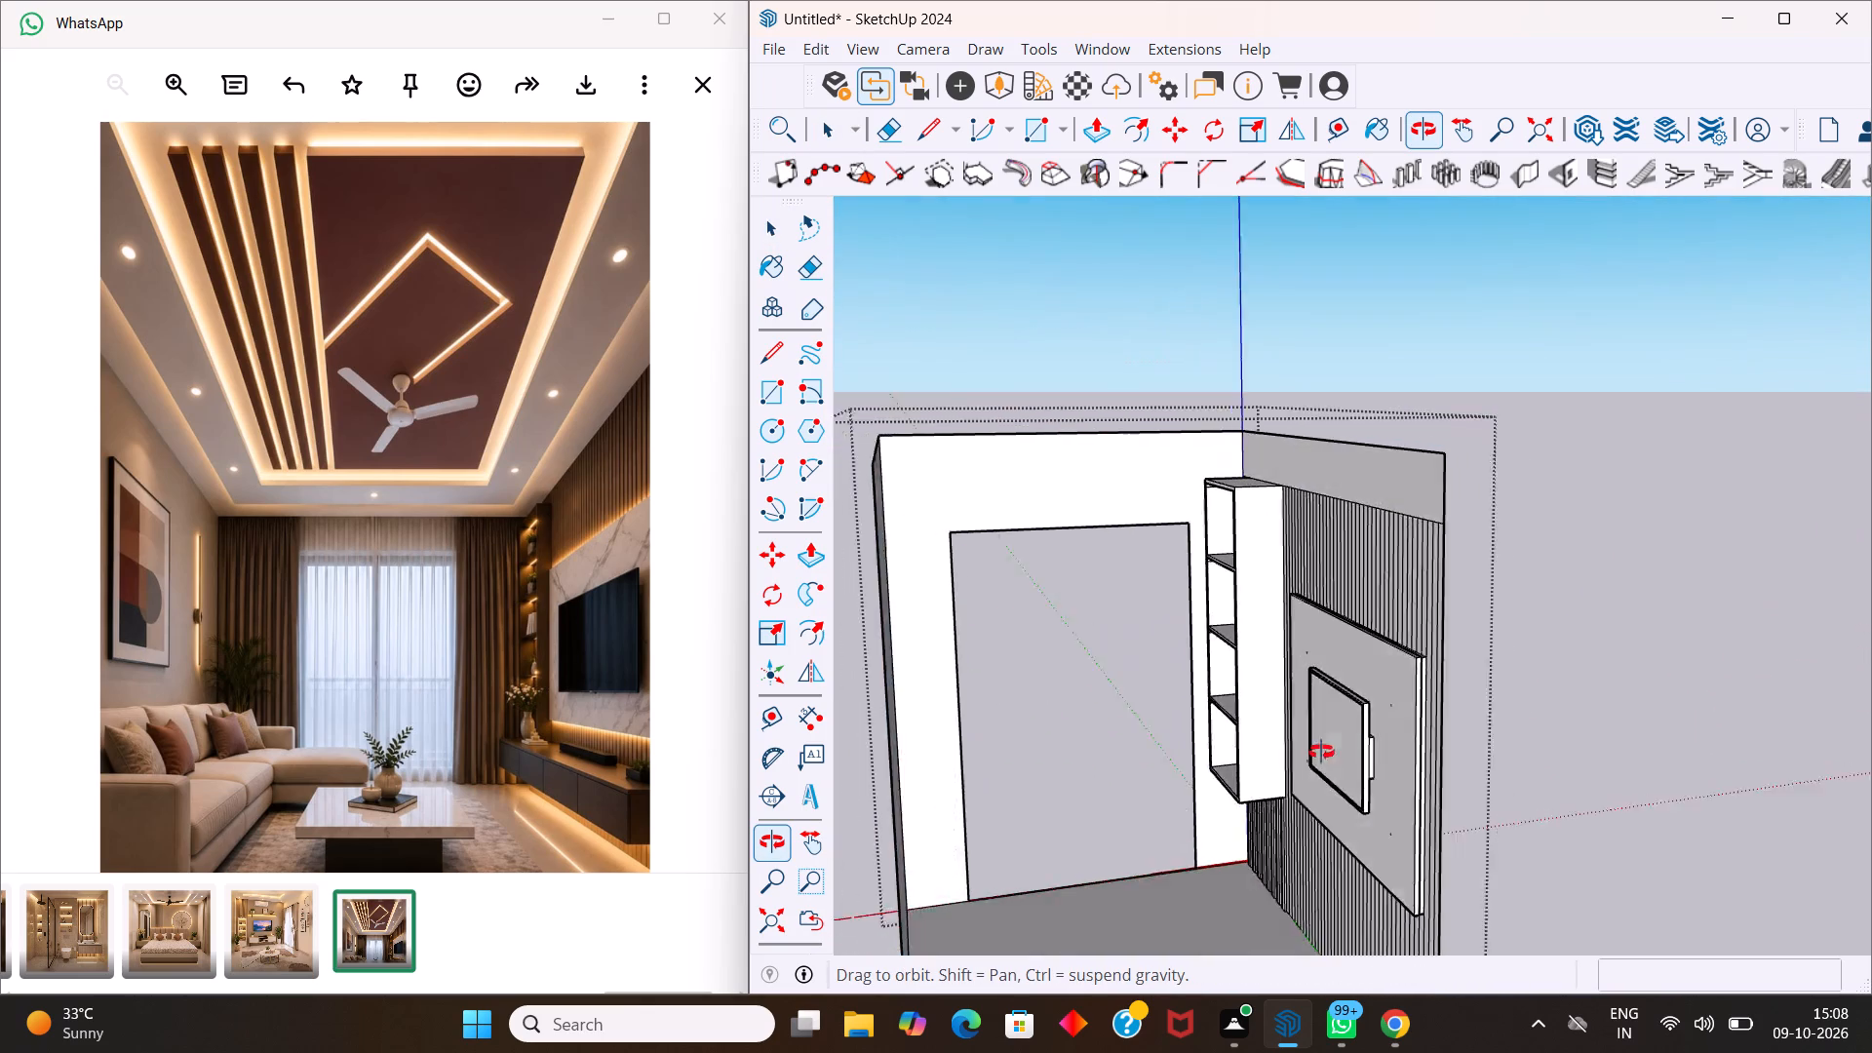
middle_click_drag(1321, 752, 1227, 700)
scroll(1210, 704, "down", 8)
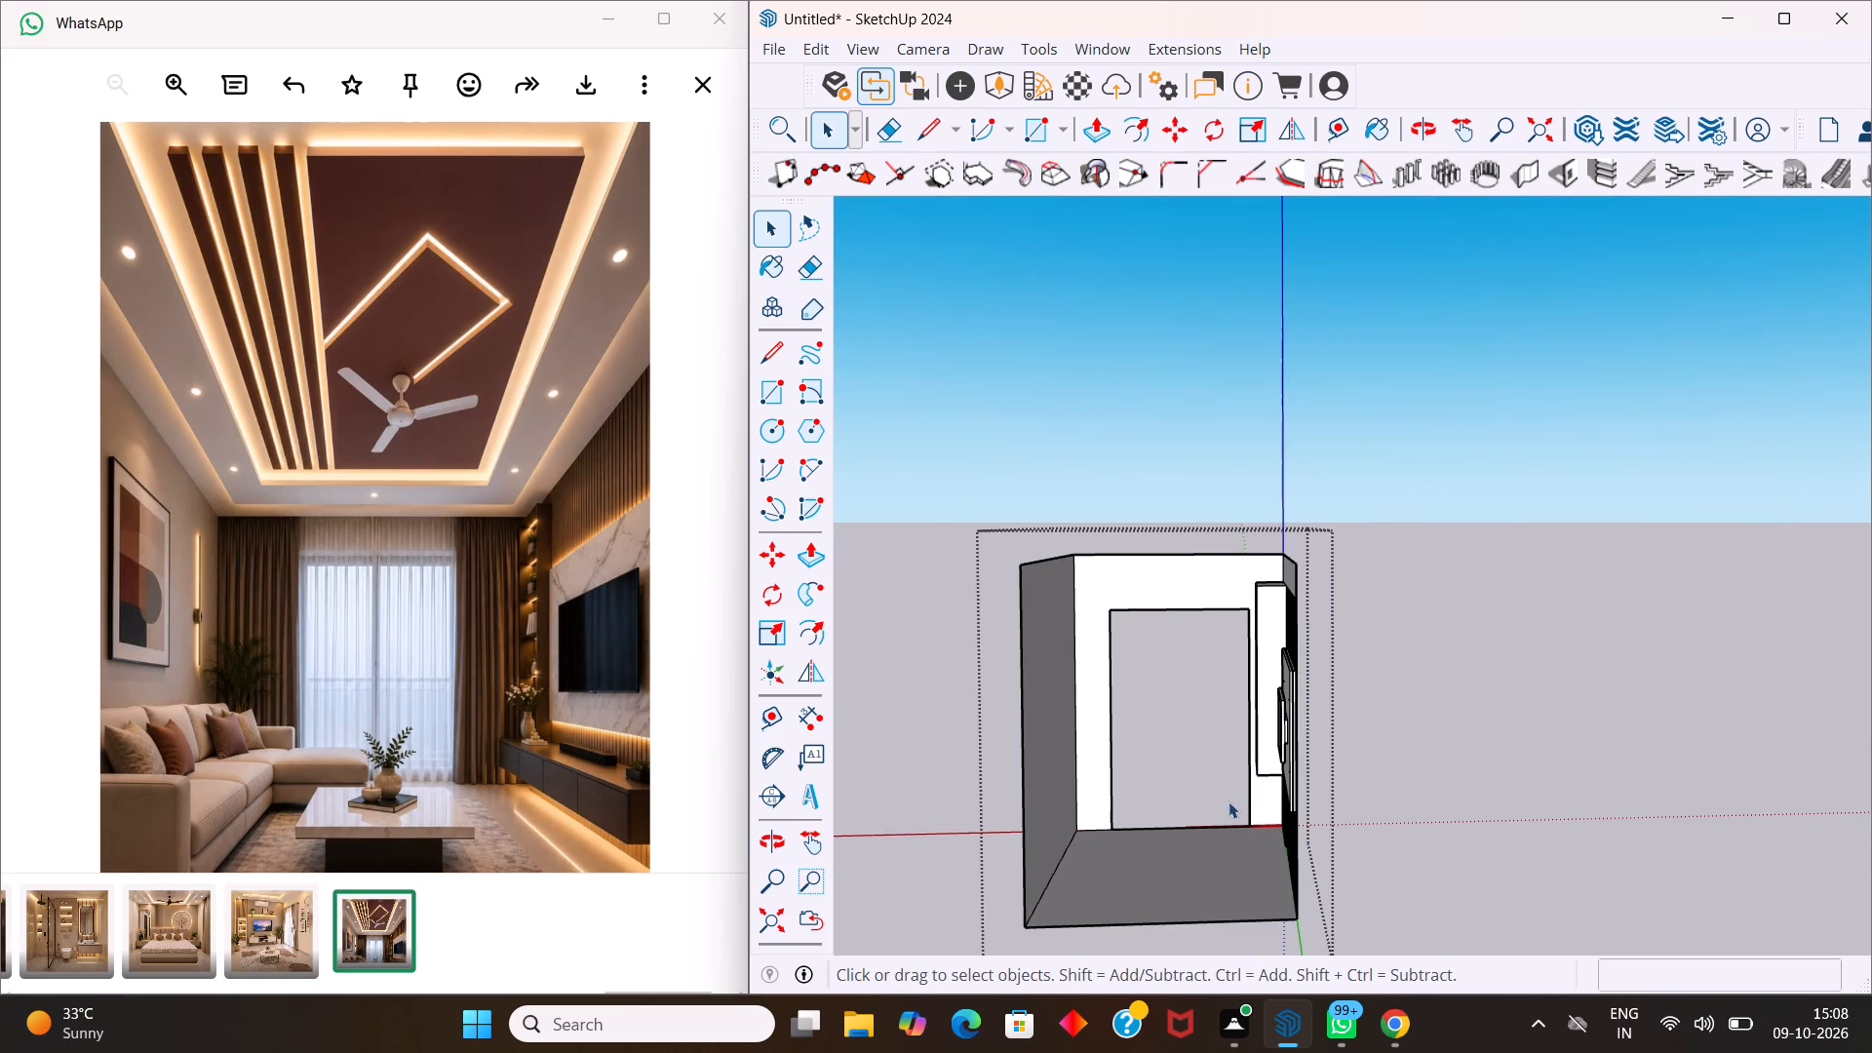
scroll(1215, 819, "down", 4)
scroll(1186, 887, "up", 8)
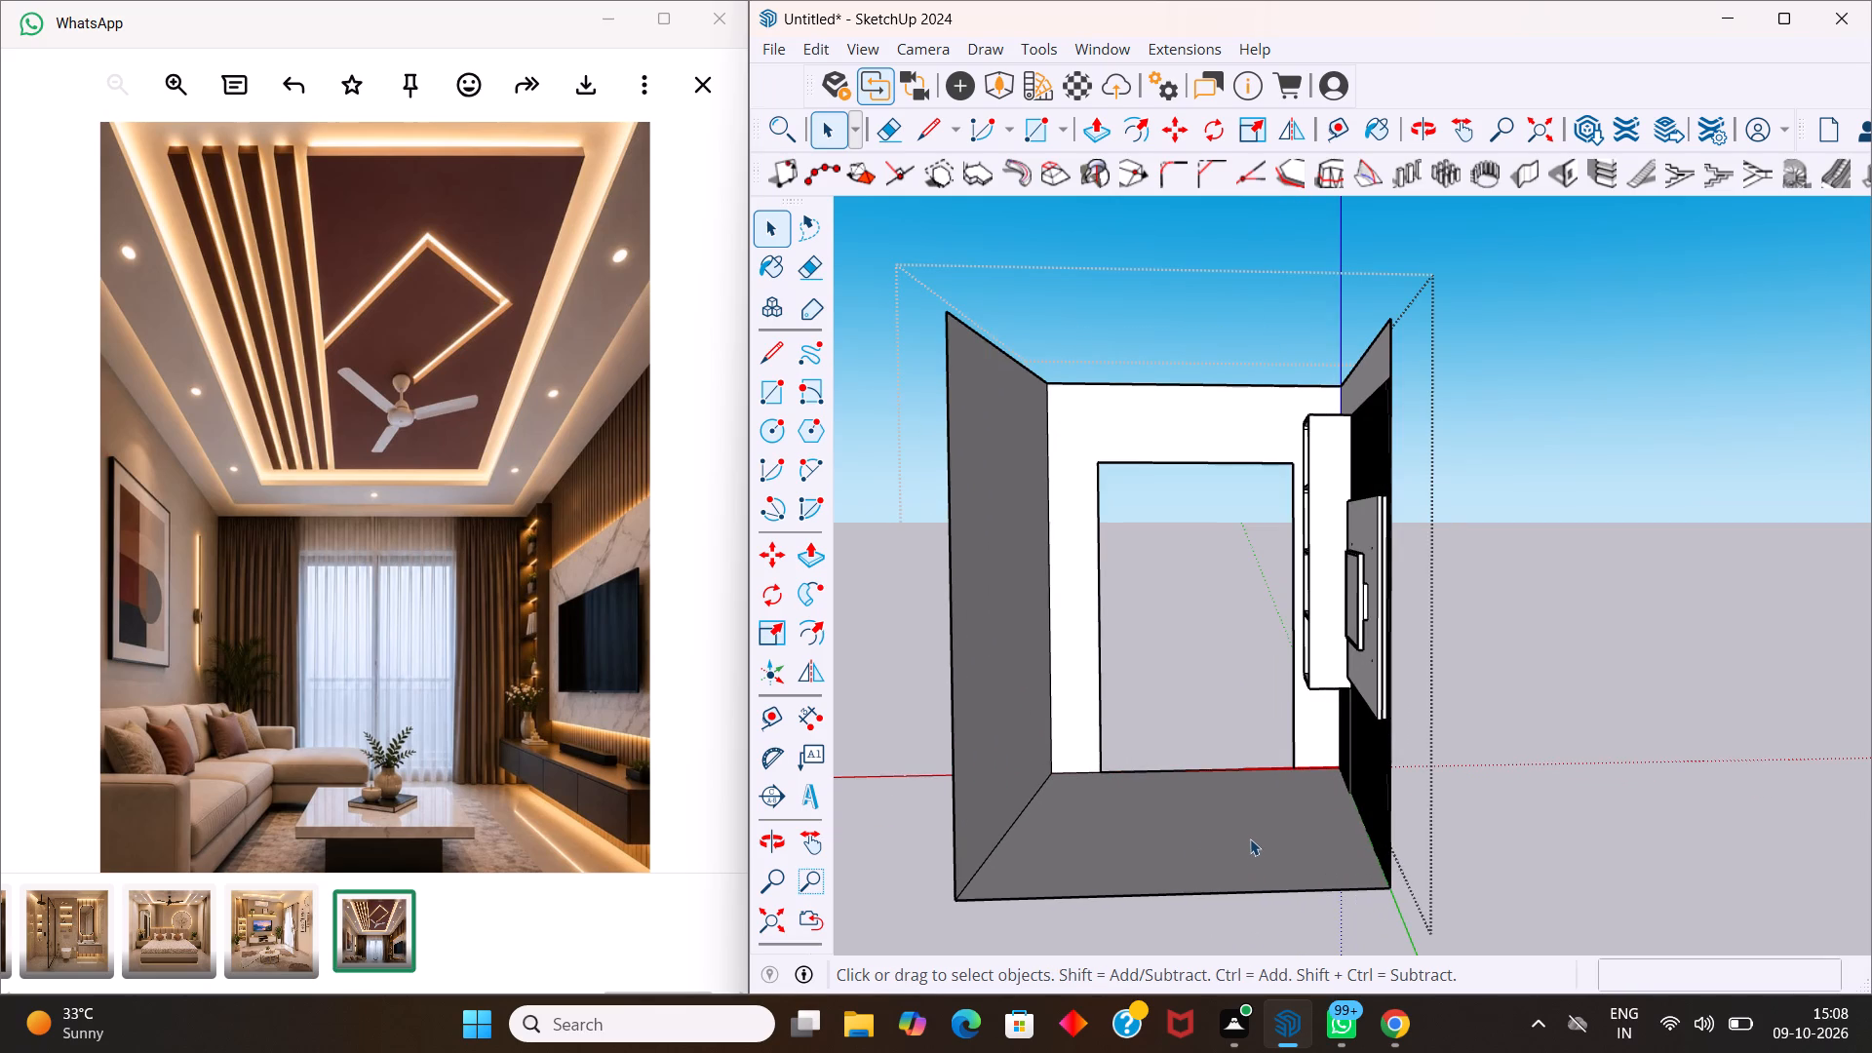
scroll(1162, 775, "up", 1)
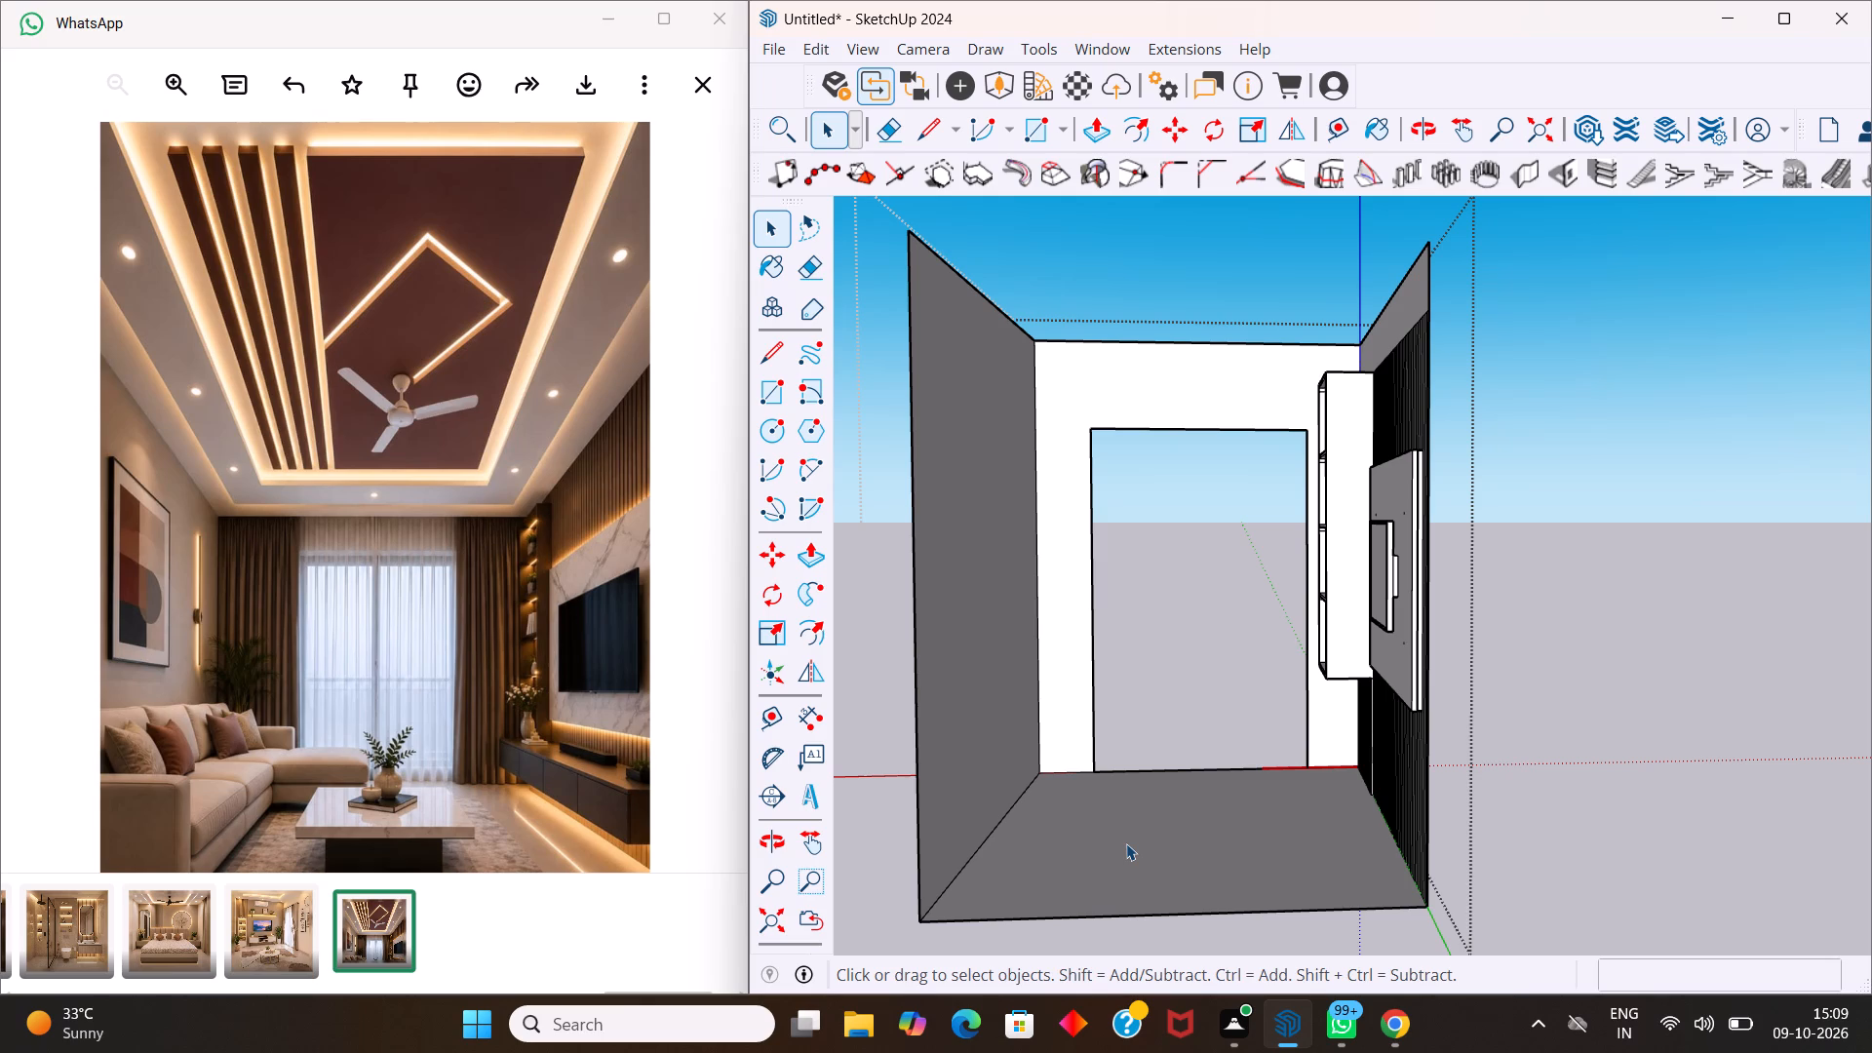
Examine the room and its slatted TV wall from the open side and from outside the wall.
middle_click_drag(1280, 833, 1138, 782)
middle_click_drag(1138, 782, 1094, 762)
key("space")
middle_click_drag(1384, 789, 1319, 876)
scroll(1278, 788, "up", 2)
middle_click_drag(1278, 783, 1265, 809)
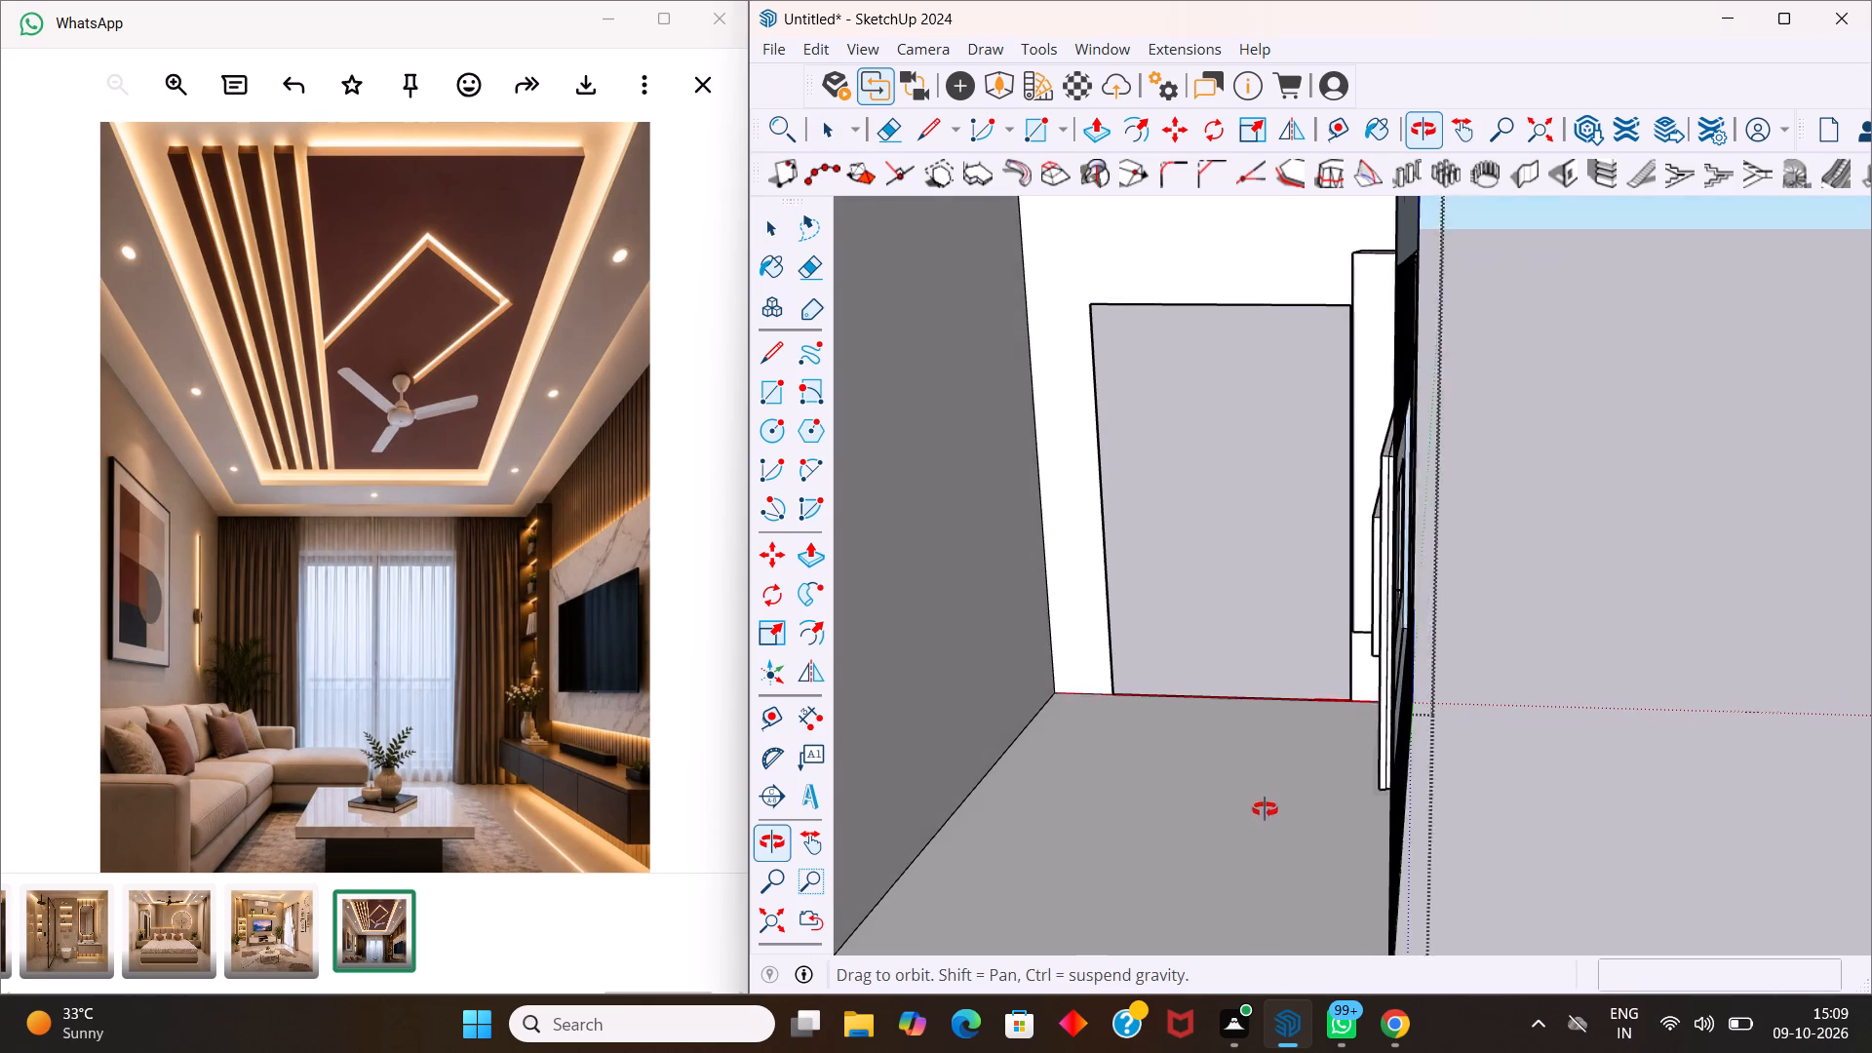
middle_click_drag(1265, 809, 1262, 806)
scroll(1260, 731, "down", 3)
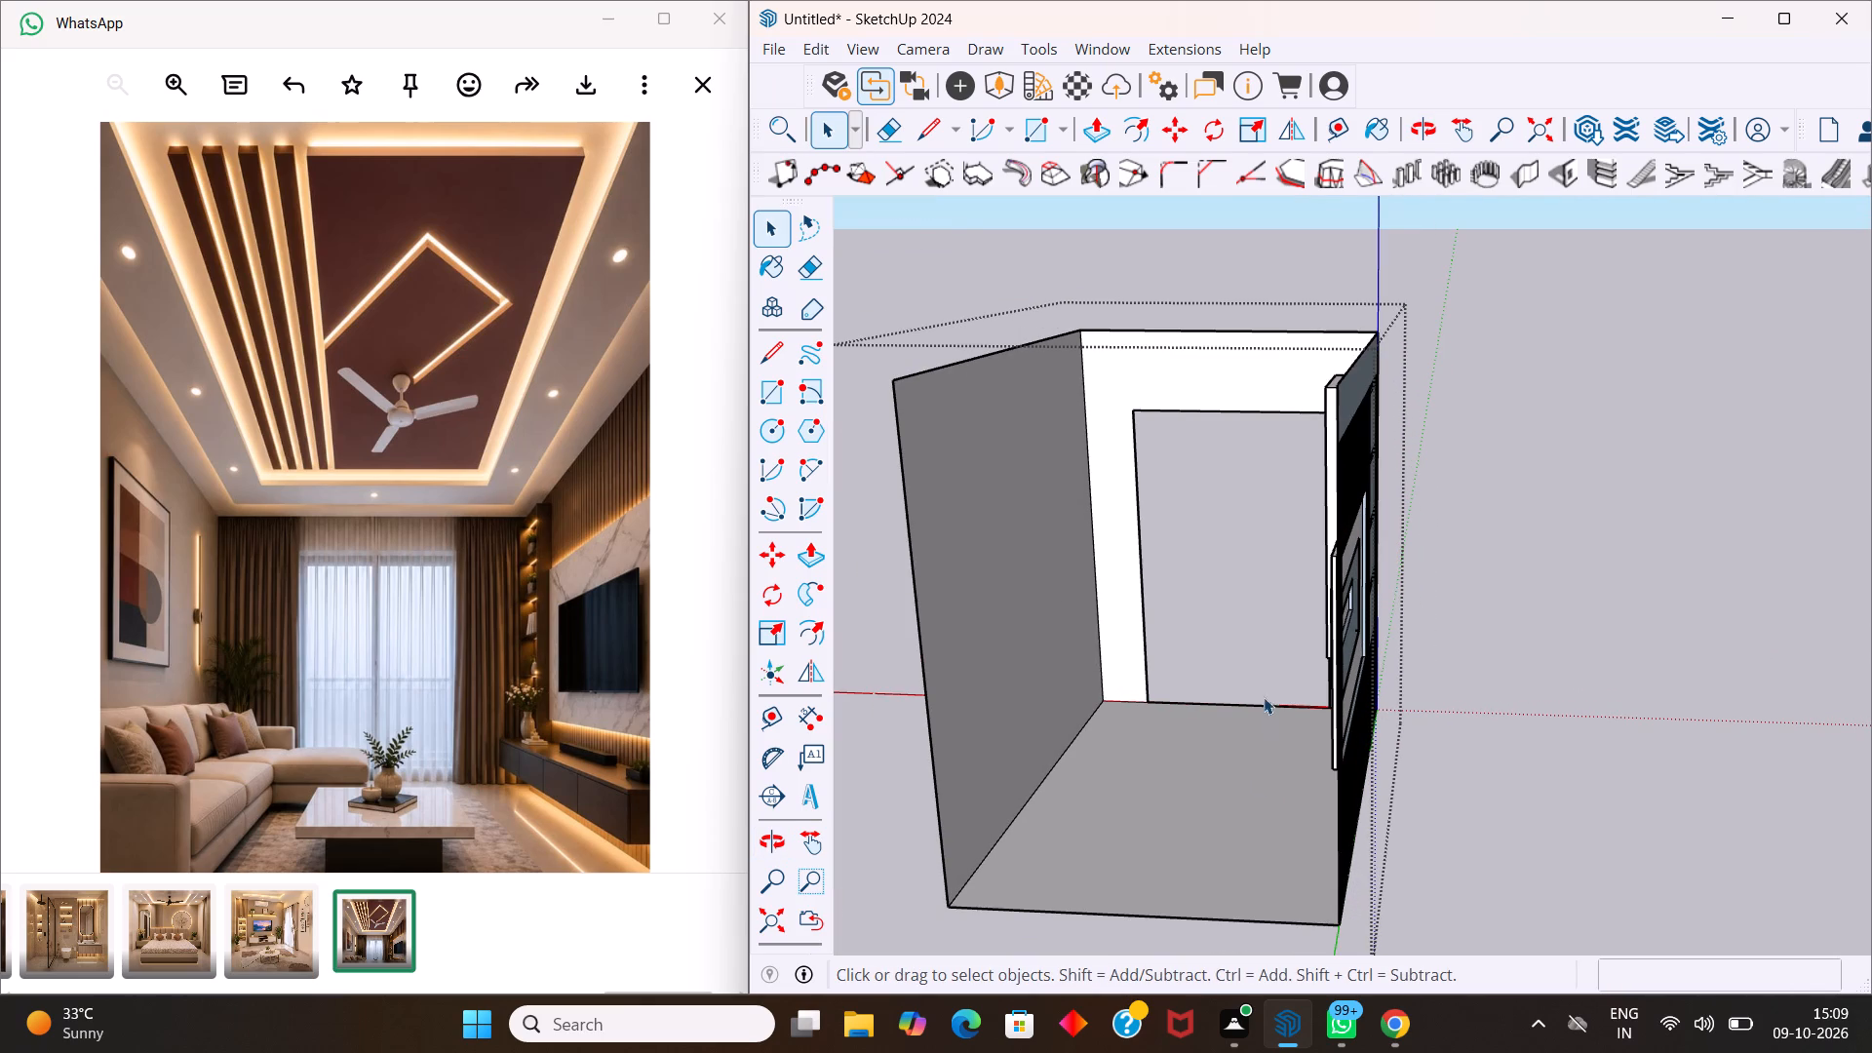
scroll(1061, 512, "up", 2)
middle_click_drag(1065, 526, 938, 558)
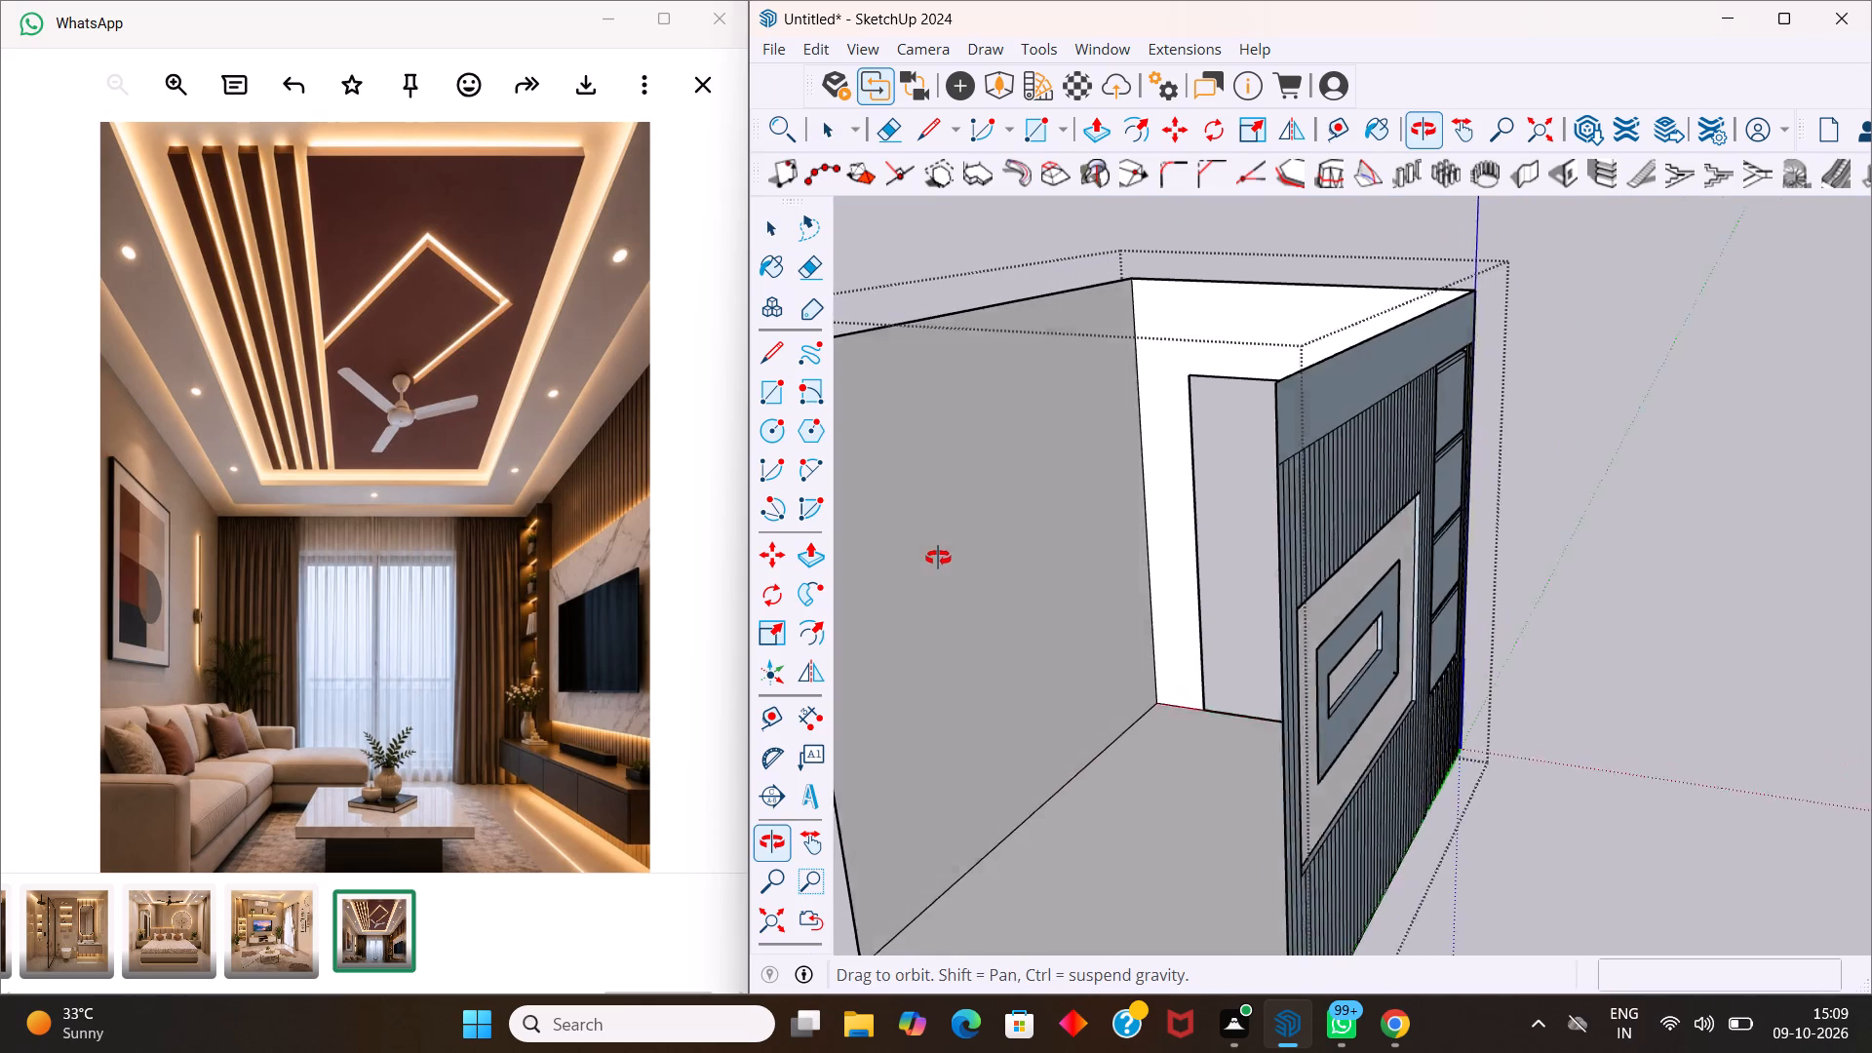
middle_click_drag(938, 558, 909, 565)
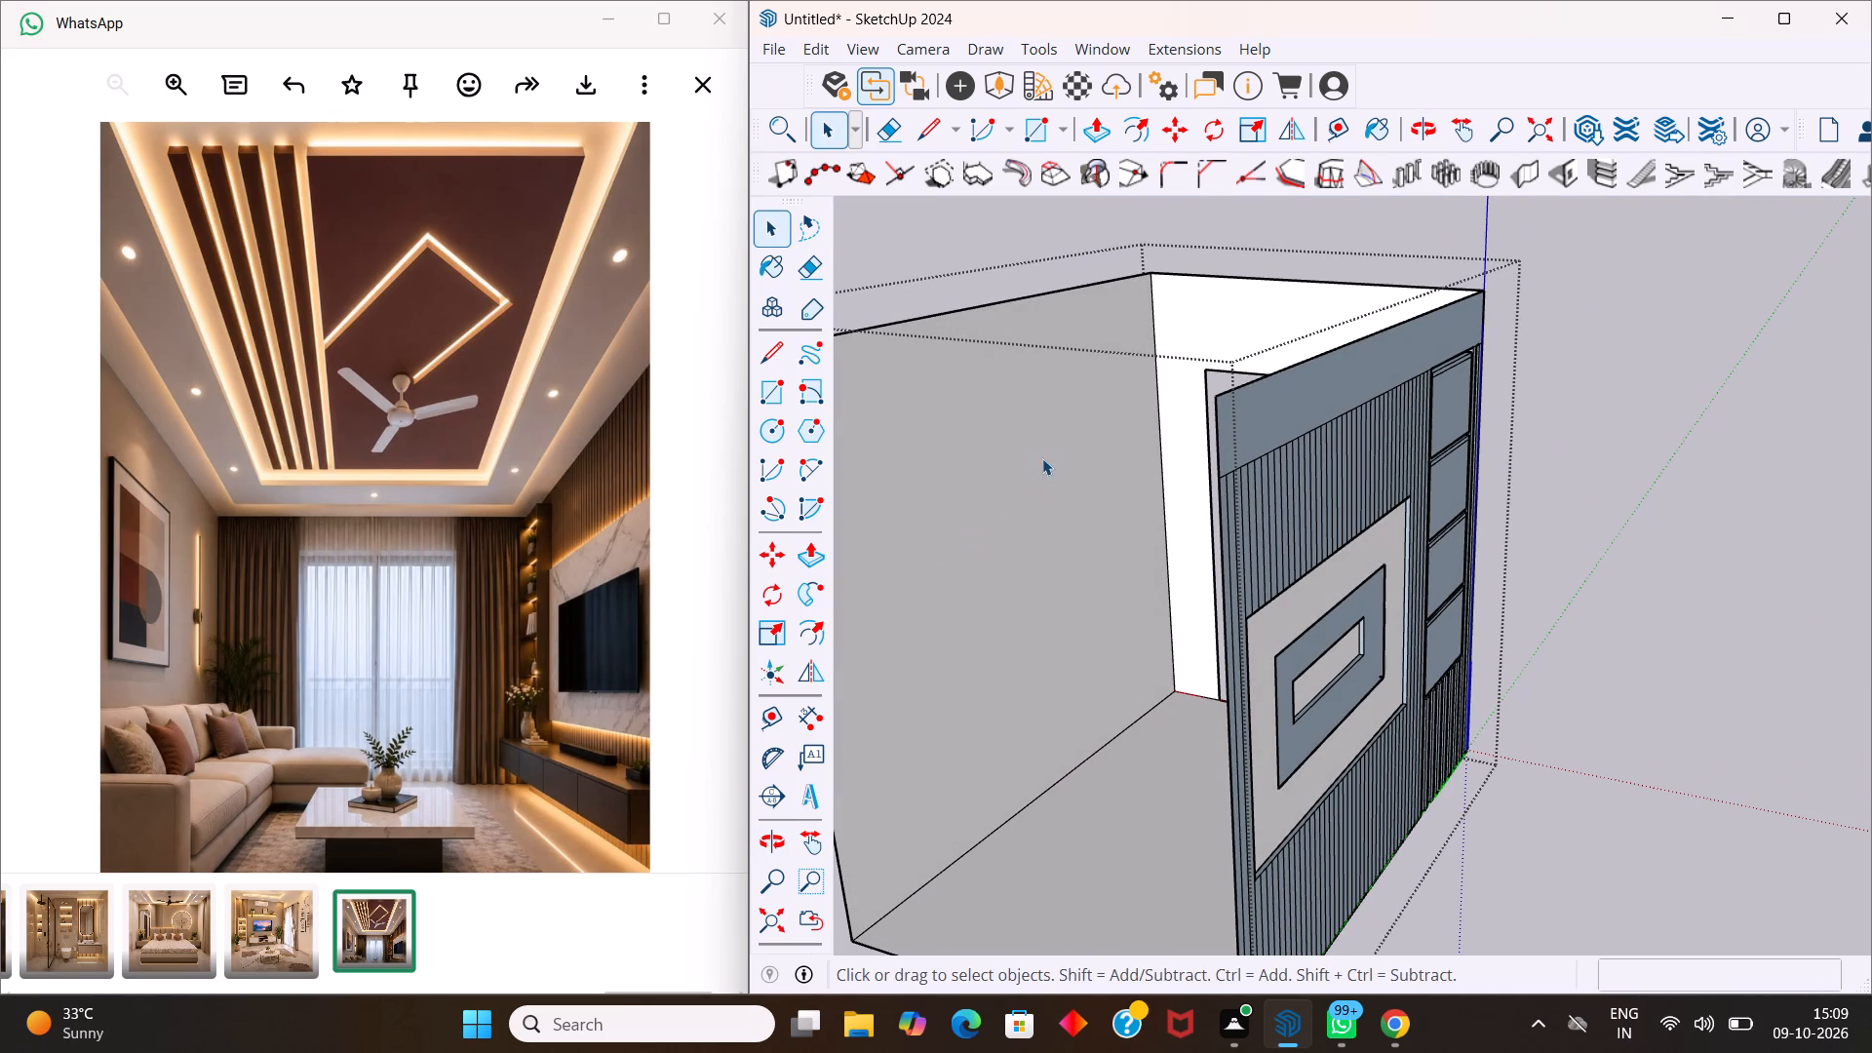
scroll(1042, 455, "down", 1)
Erase the extra edges beneath the shelves on the window-side inner face of the shelving unit's top two compartments.
middle_click_drag(1067, 471, 1249, 515)
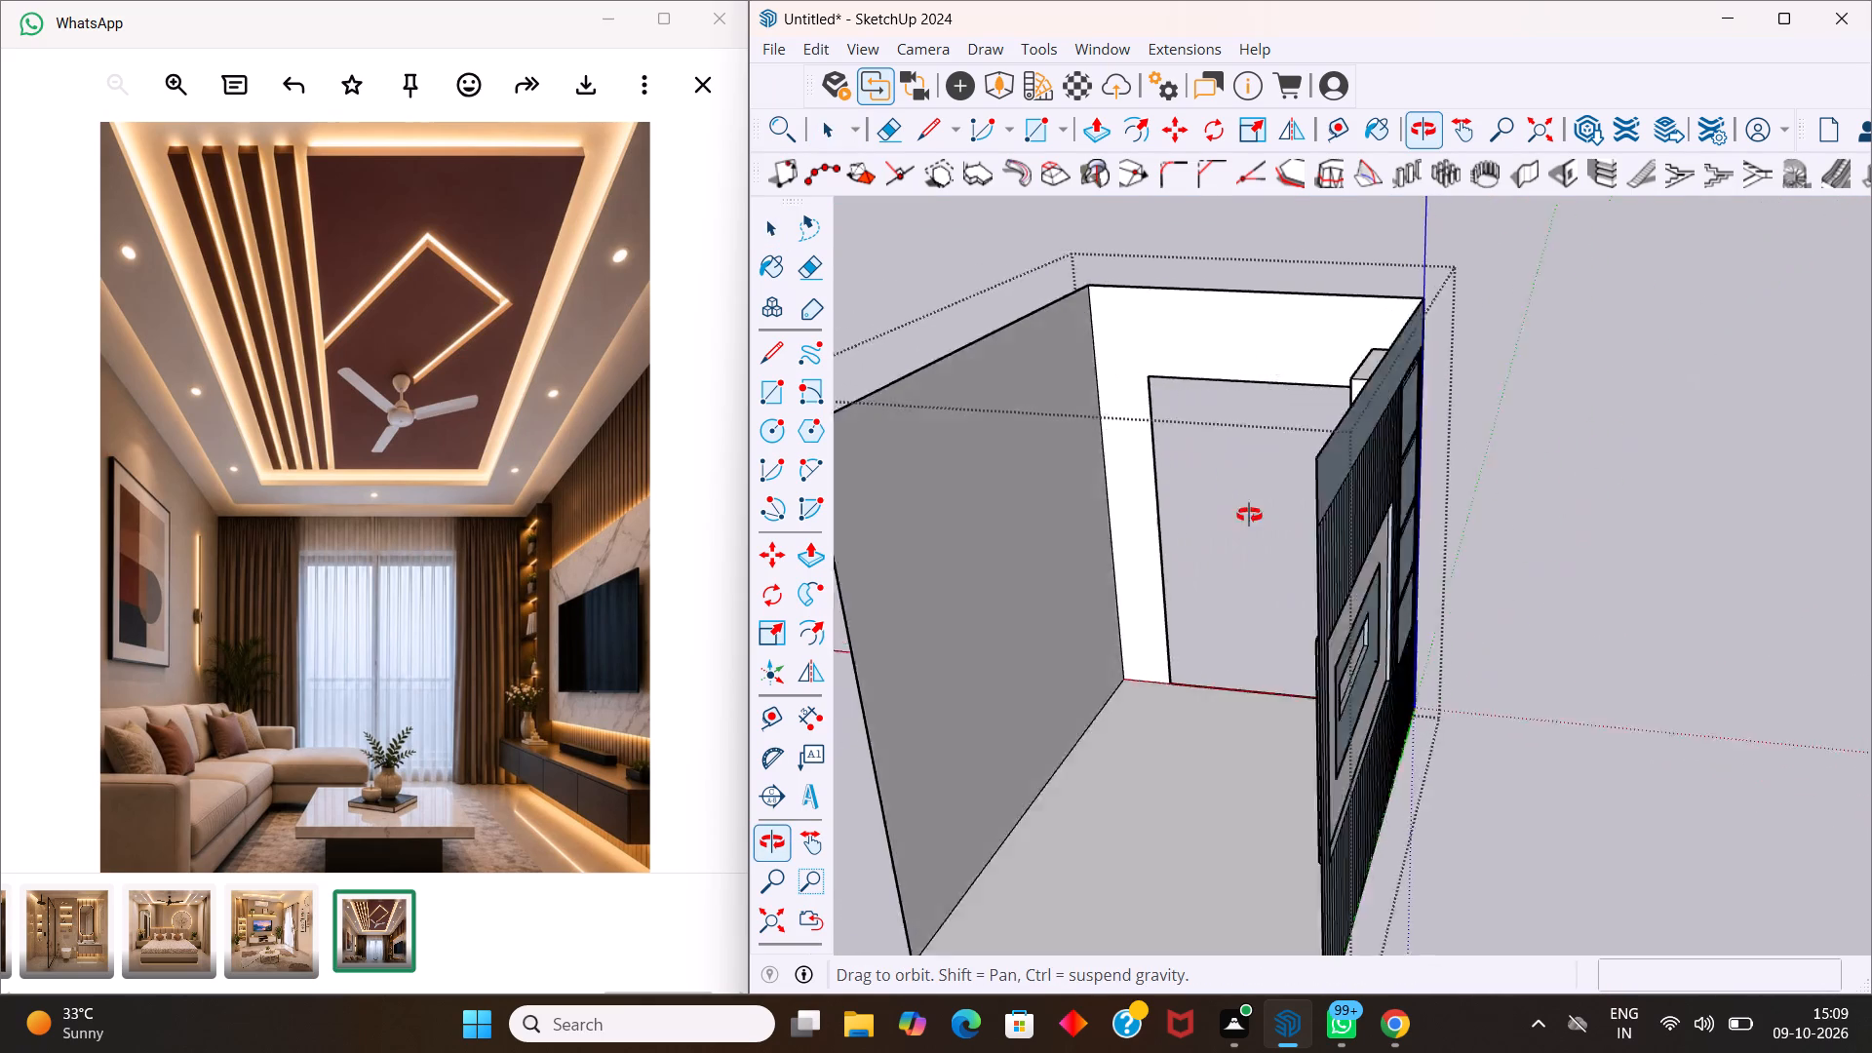
middle_click_drag(1249, 515, 1712, 472)
scroll(1390, 441, "up", 2)
scroll(1329, 377, "up", 1)
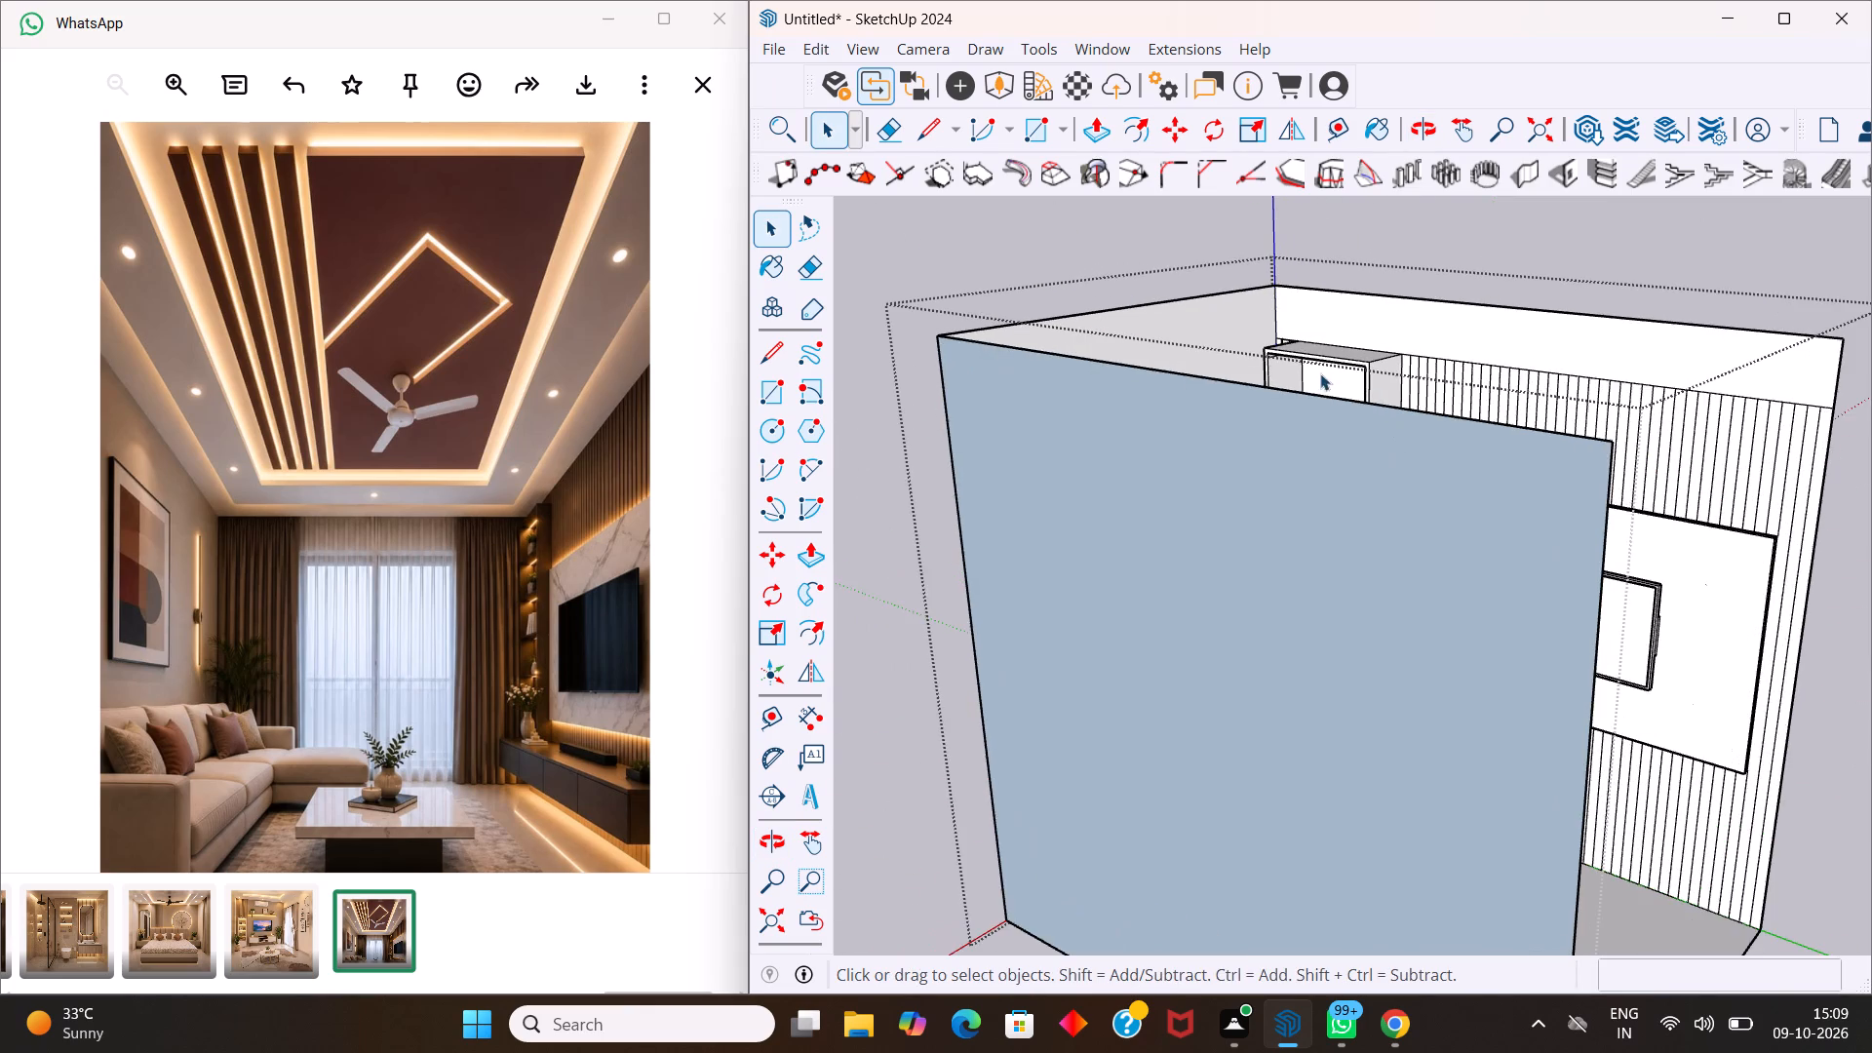
scroll(1320, 373, "up", 11)
middle_click_drag(1316, 449, 1453, 356)
scroll(1453, 356, "up", 1)
key("e")
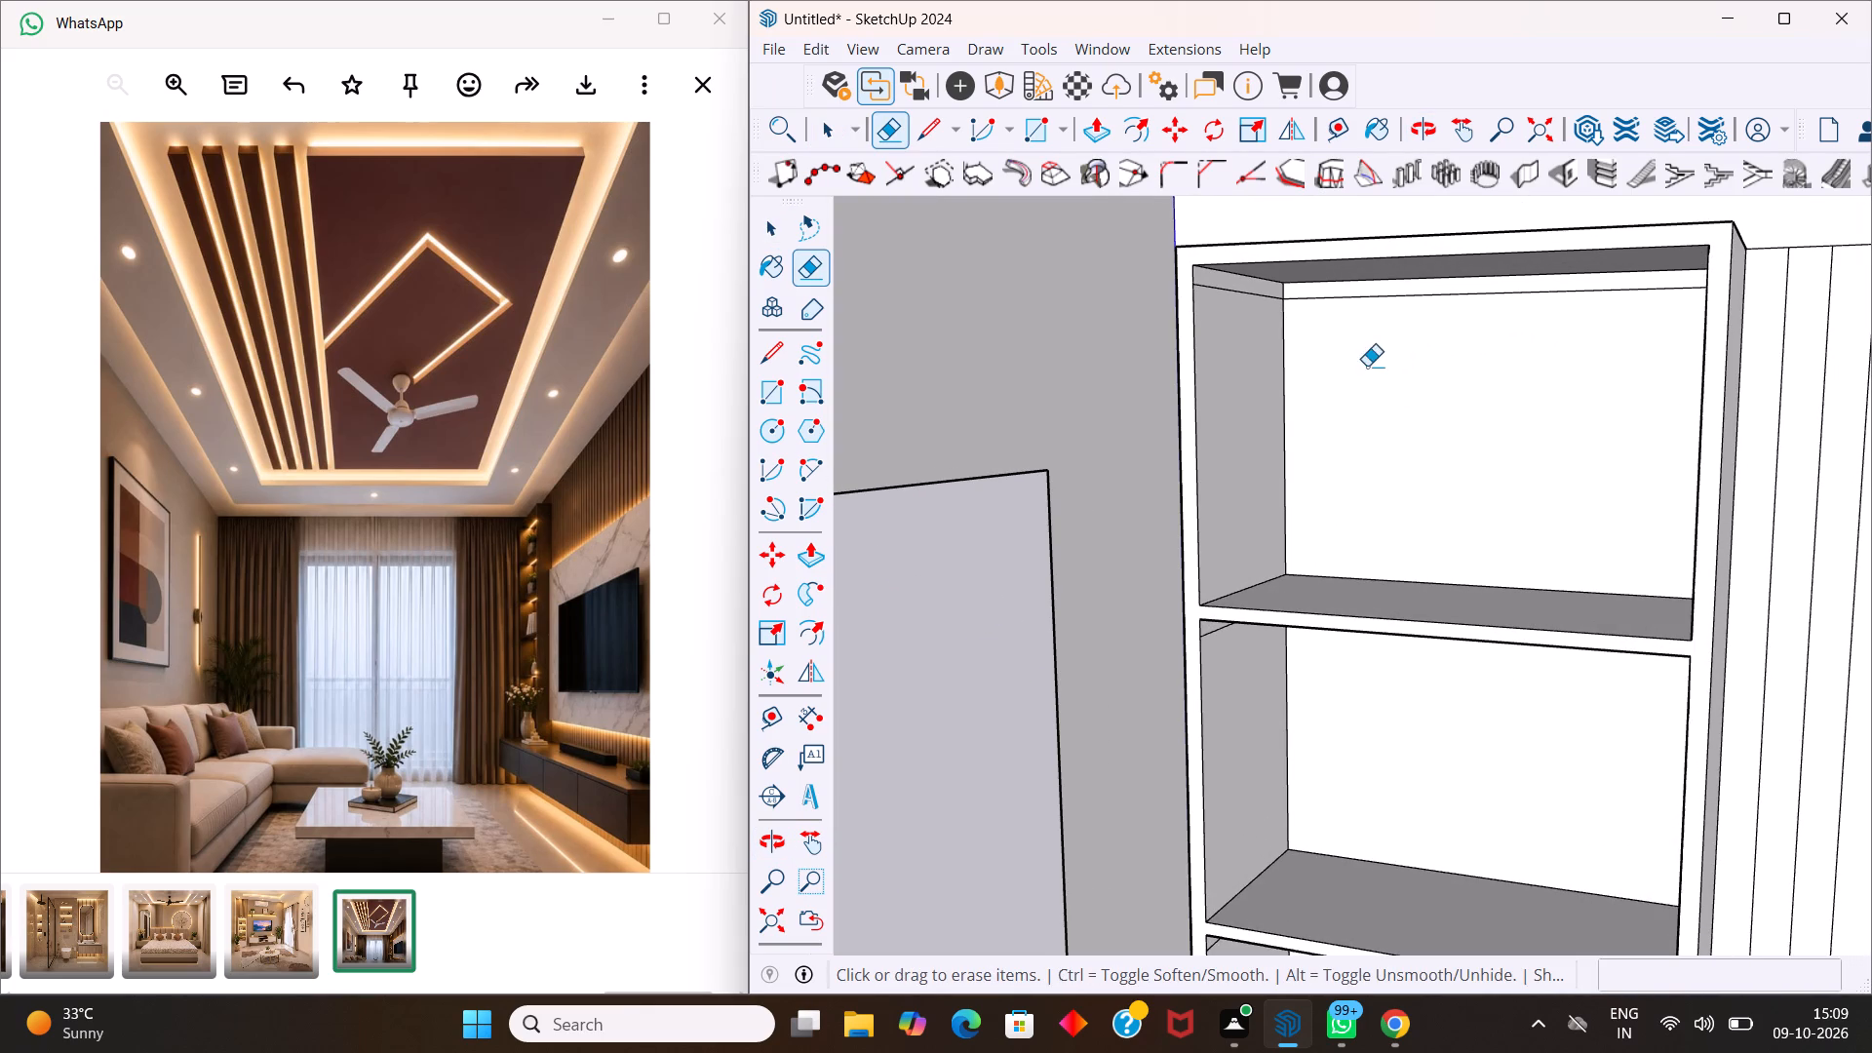
left_click(1248, 292)
scroll(1245, 653, "up", 3)
left_click(1202, 623)
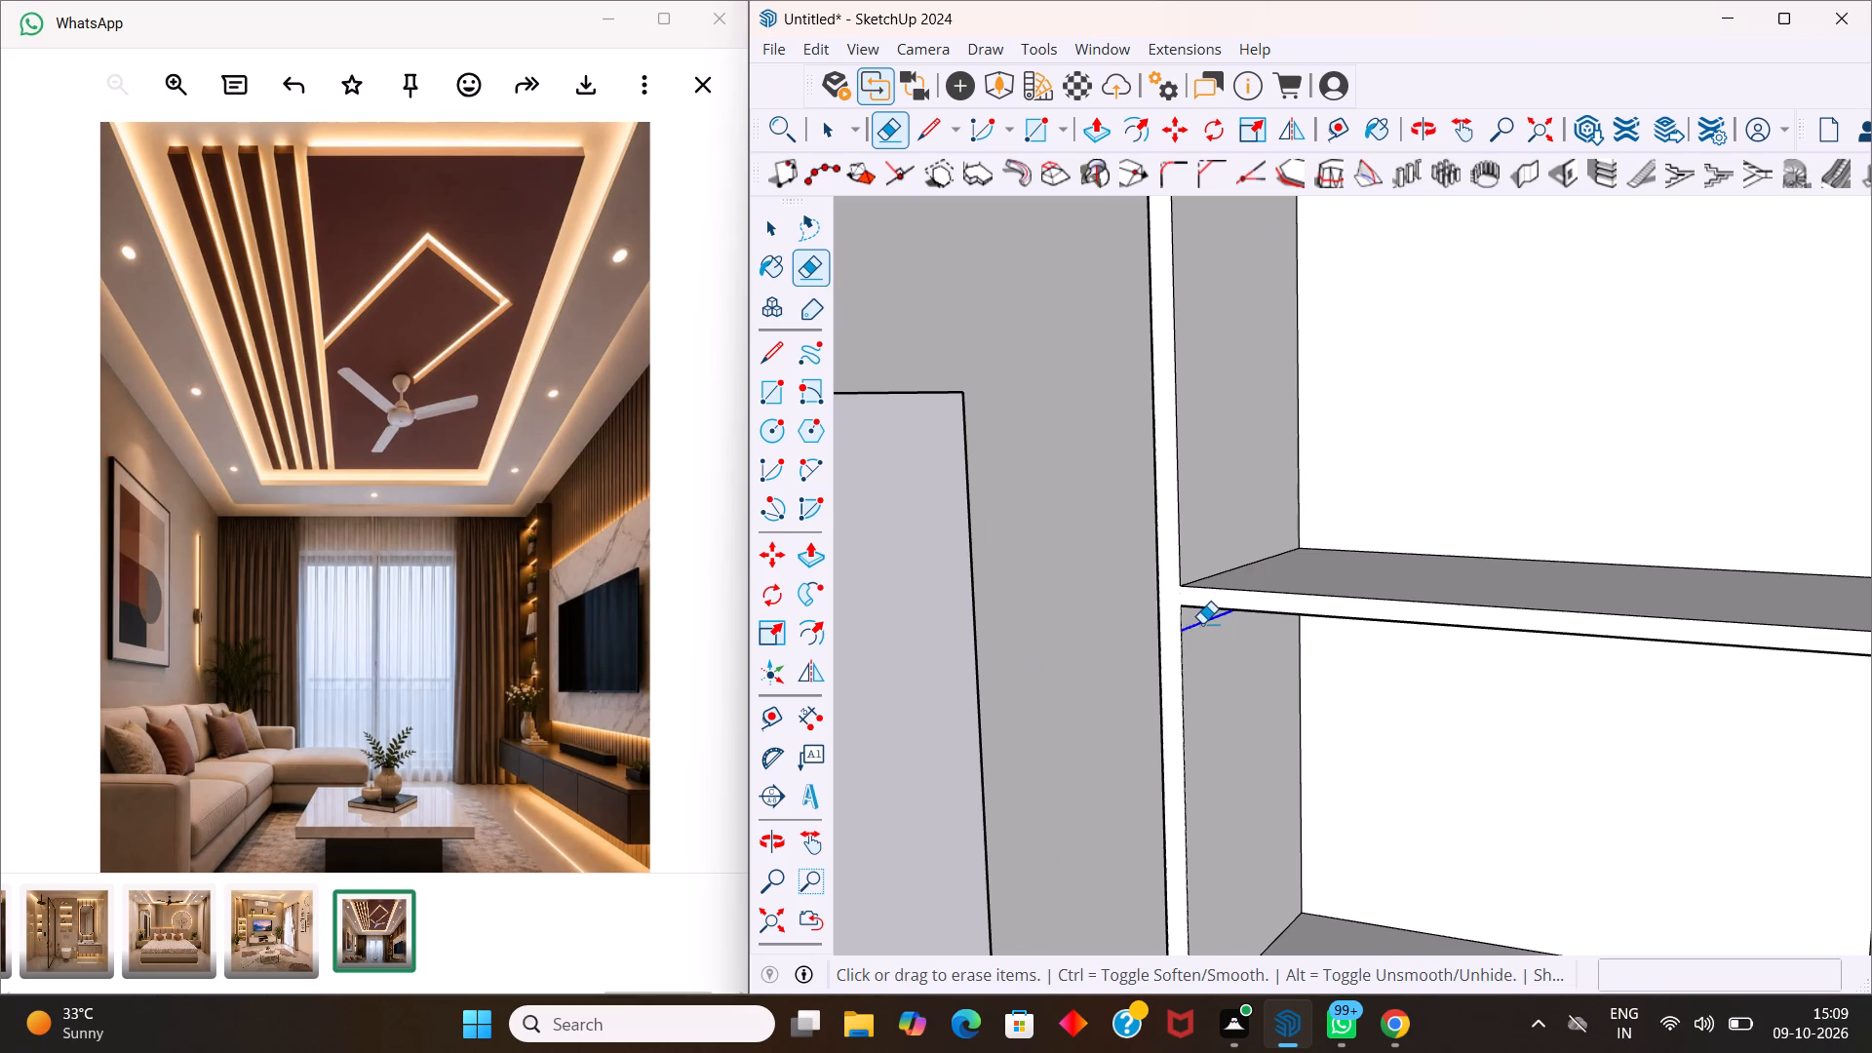
Erase the extra edges on the TV-side inner face of the shelving unit's lower two compartments.
scroll(1207, 625, "down", 10)
middle_click_drag(1063, 648, 1081, 651)
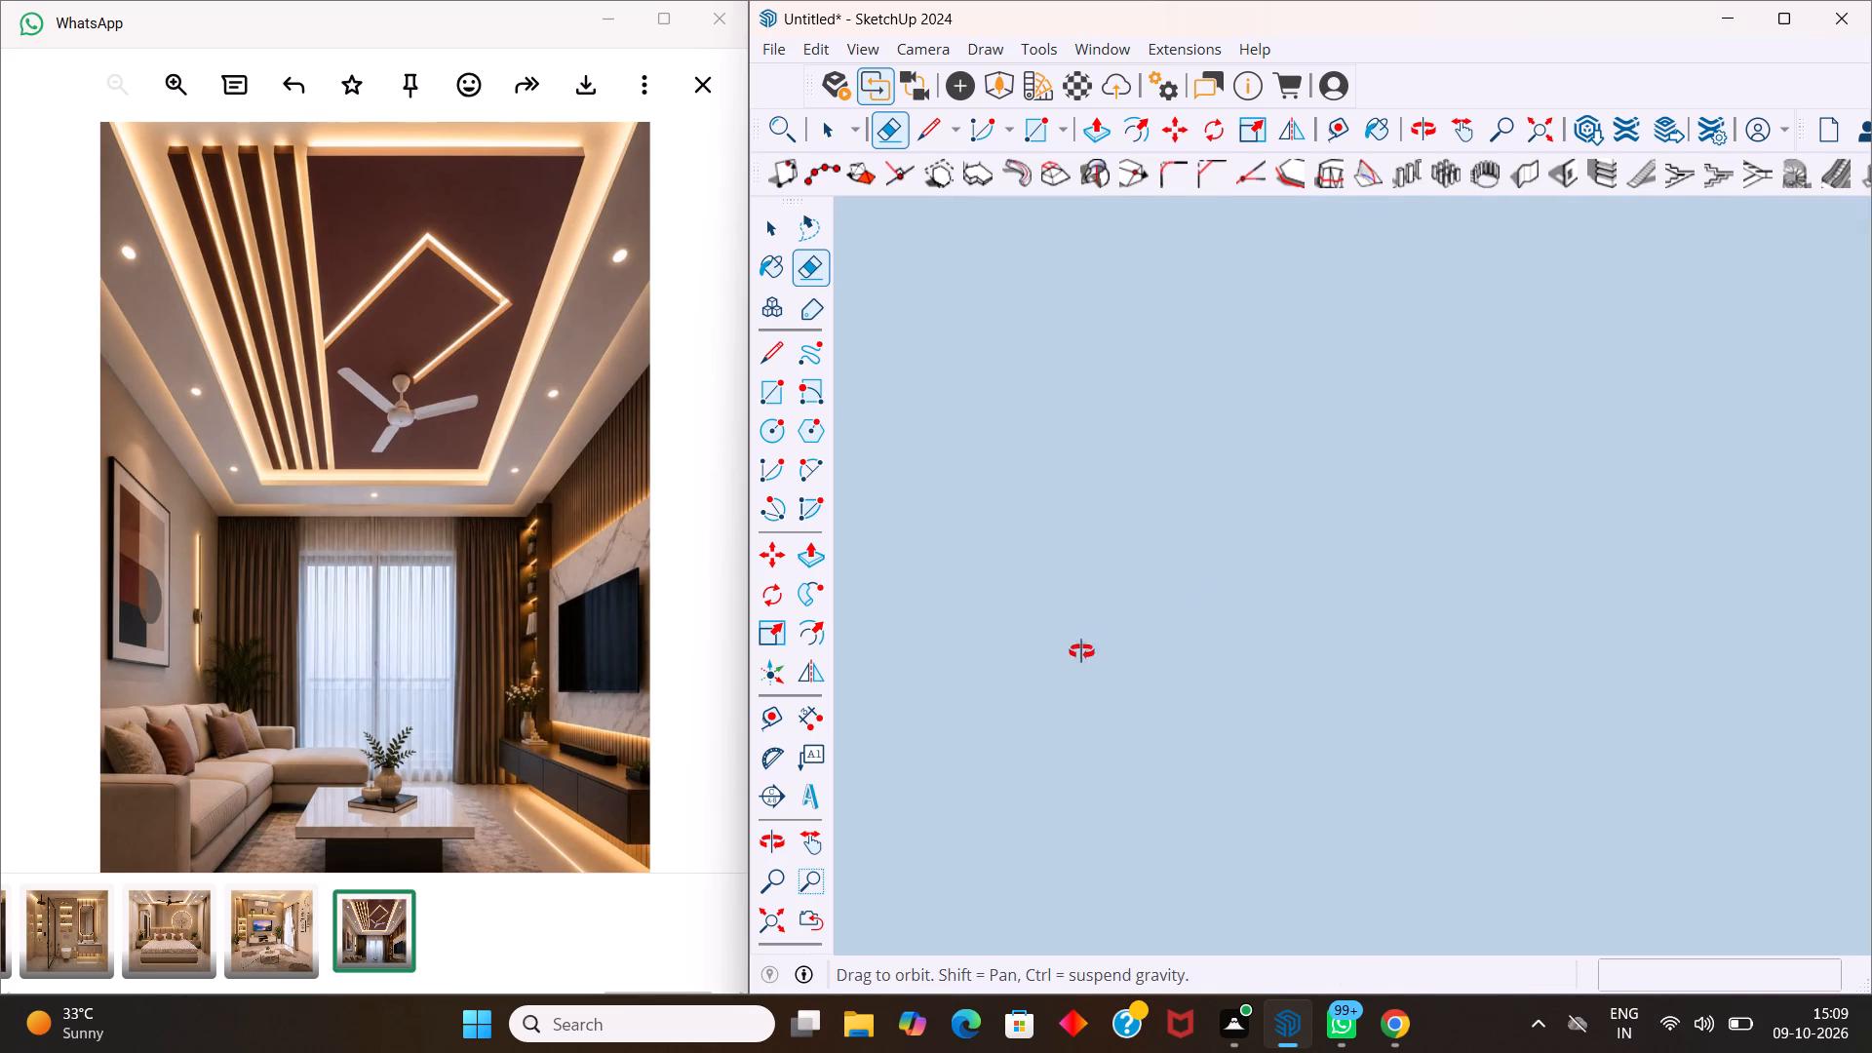
middle_click_drag(1081, 651, 1442, 631)
scroll(1420, 602, "down", 6)
middle_click_drag(1273, 607, 1467, 608)
scroll(1458, 580, "down", 10)
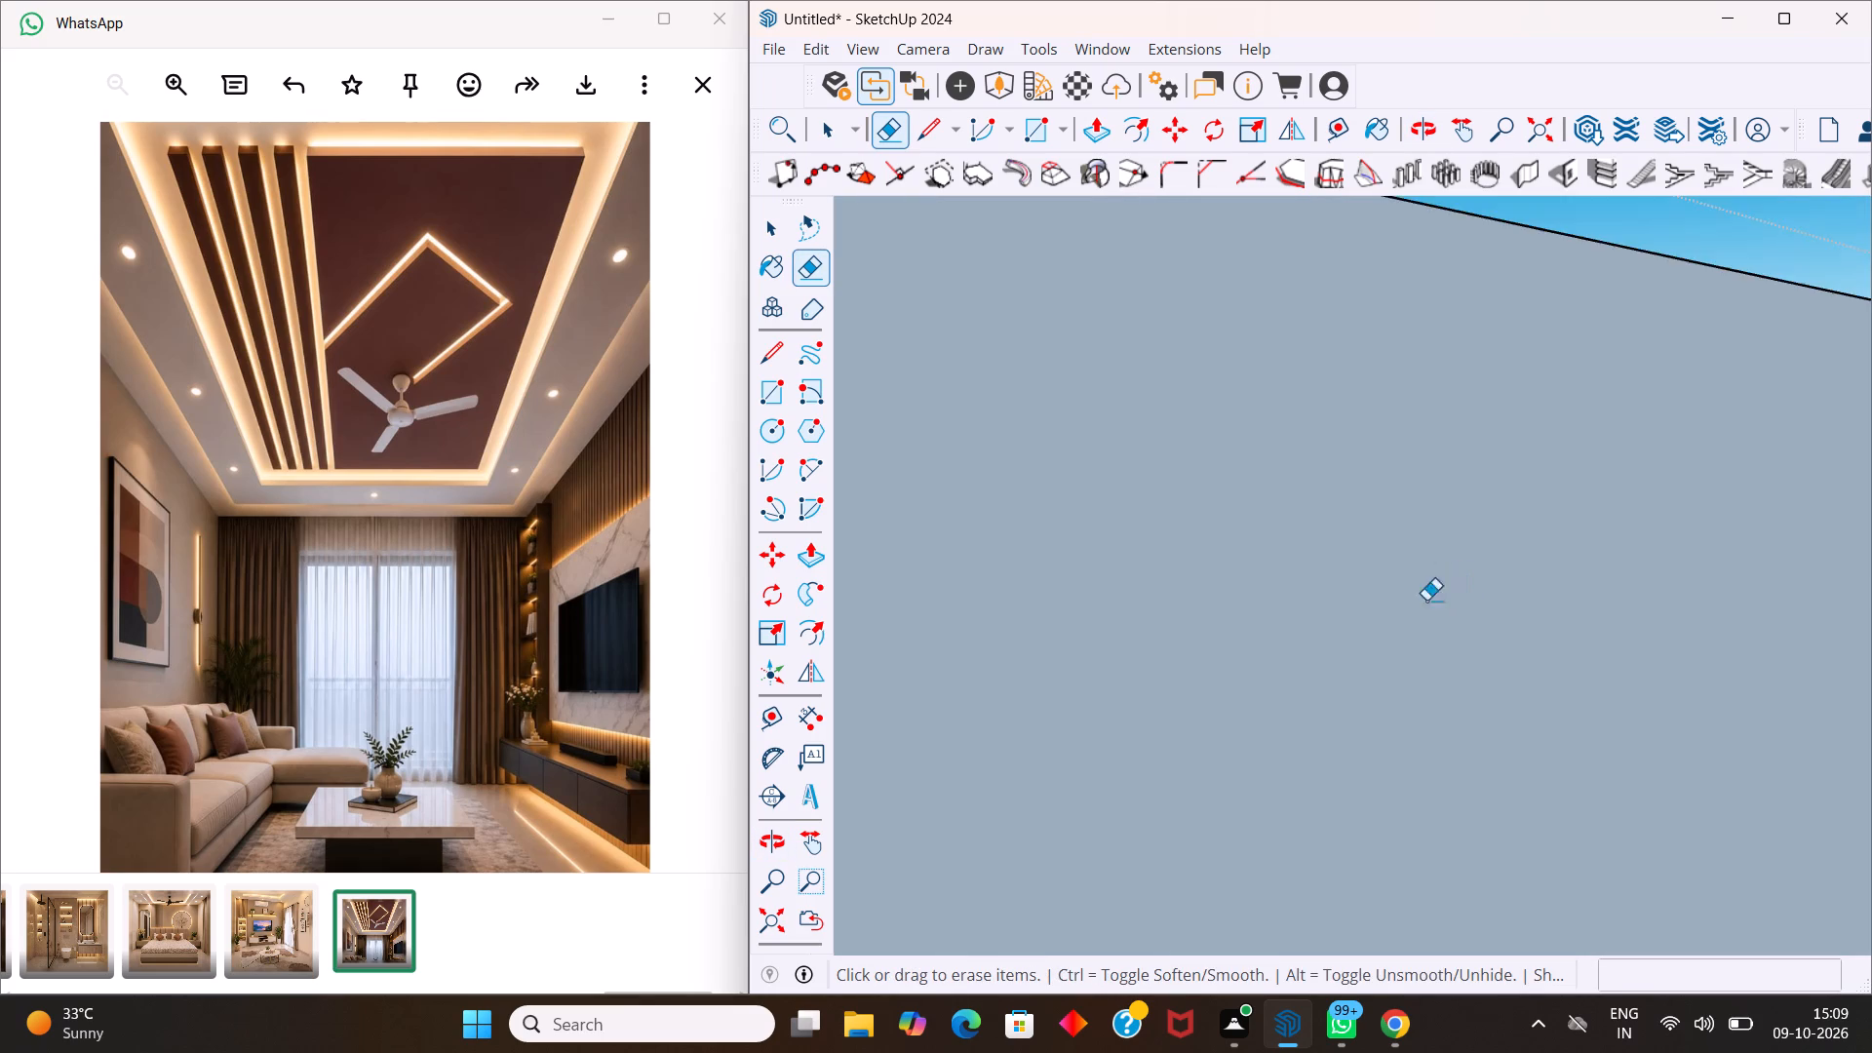
scroll(1426, 600, "down", 19)
scroll(1090, 686, "up", 8)
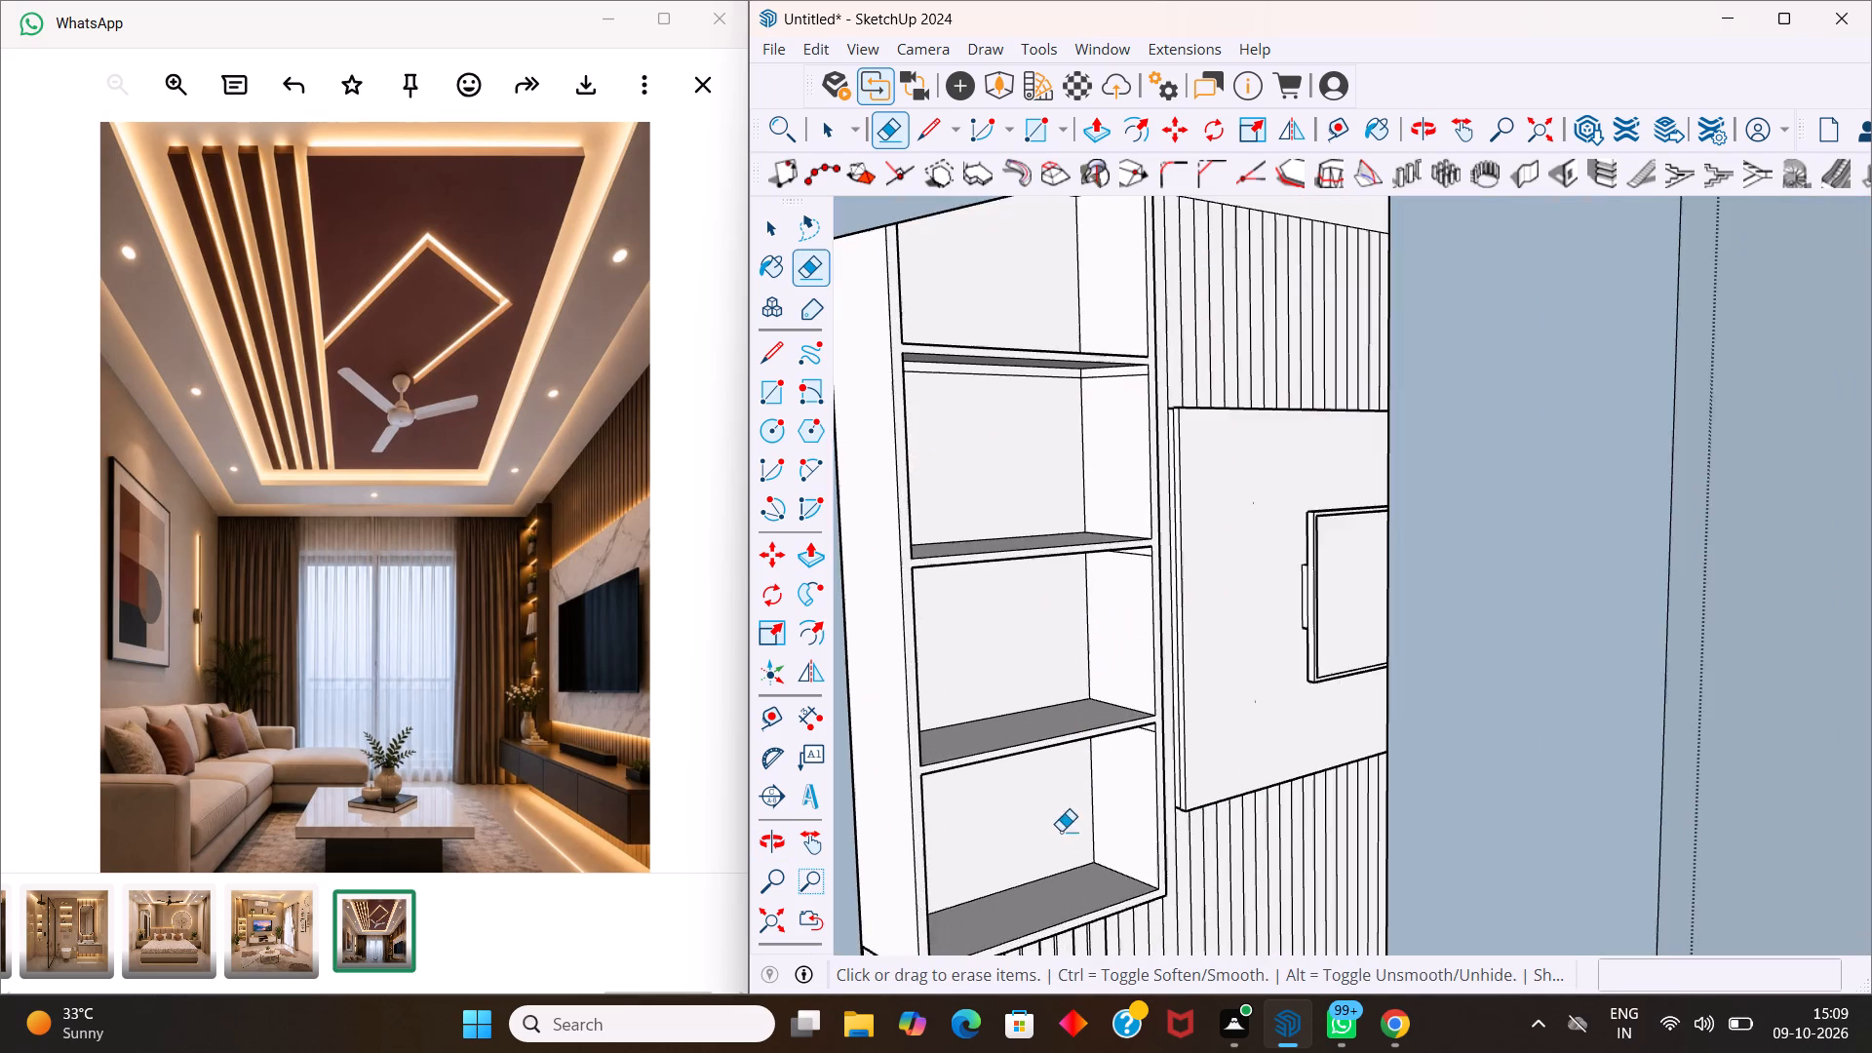
middle_click_drag(1048, 831, 1067, 728)
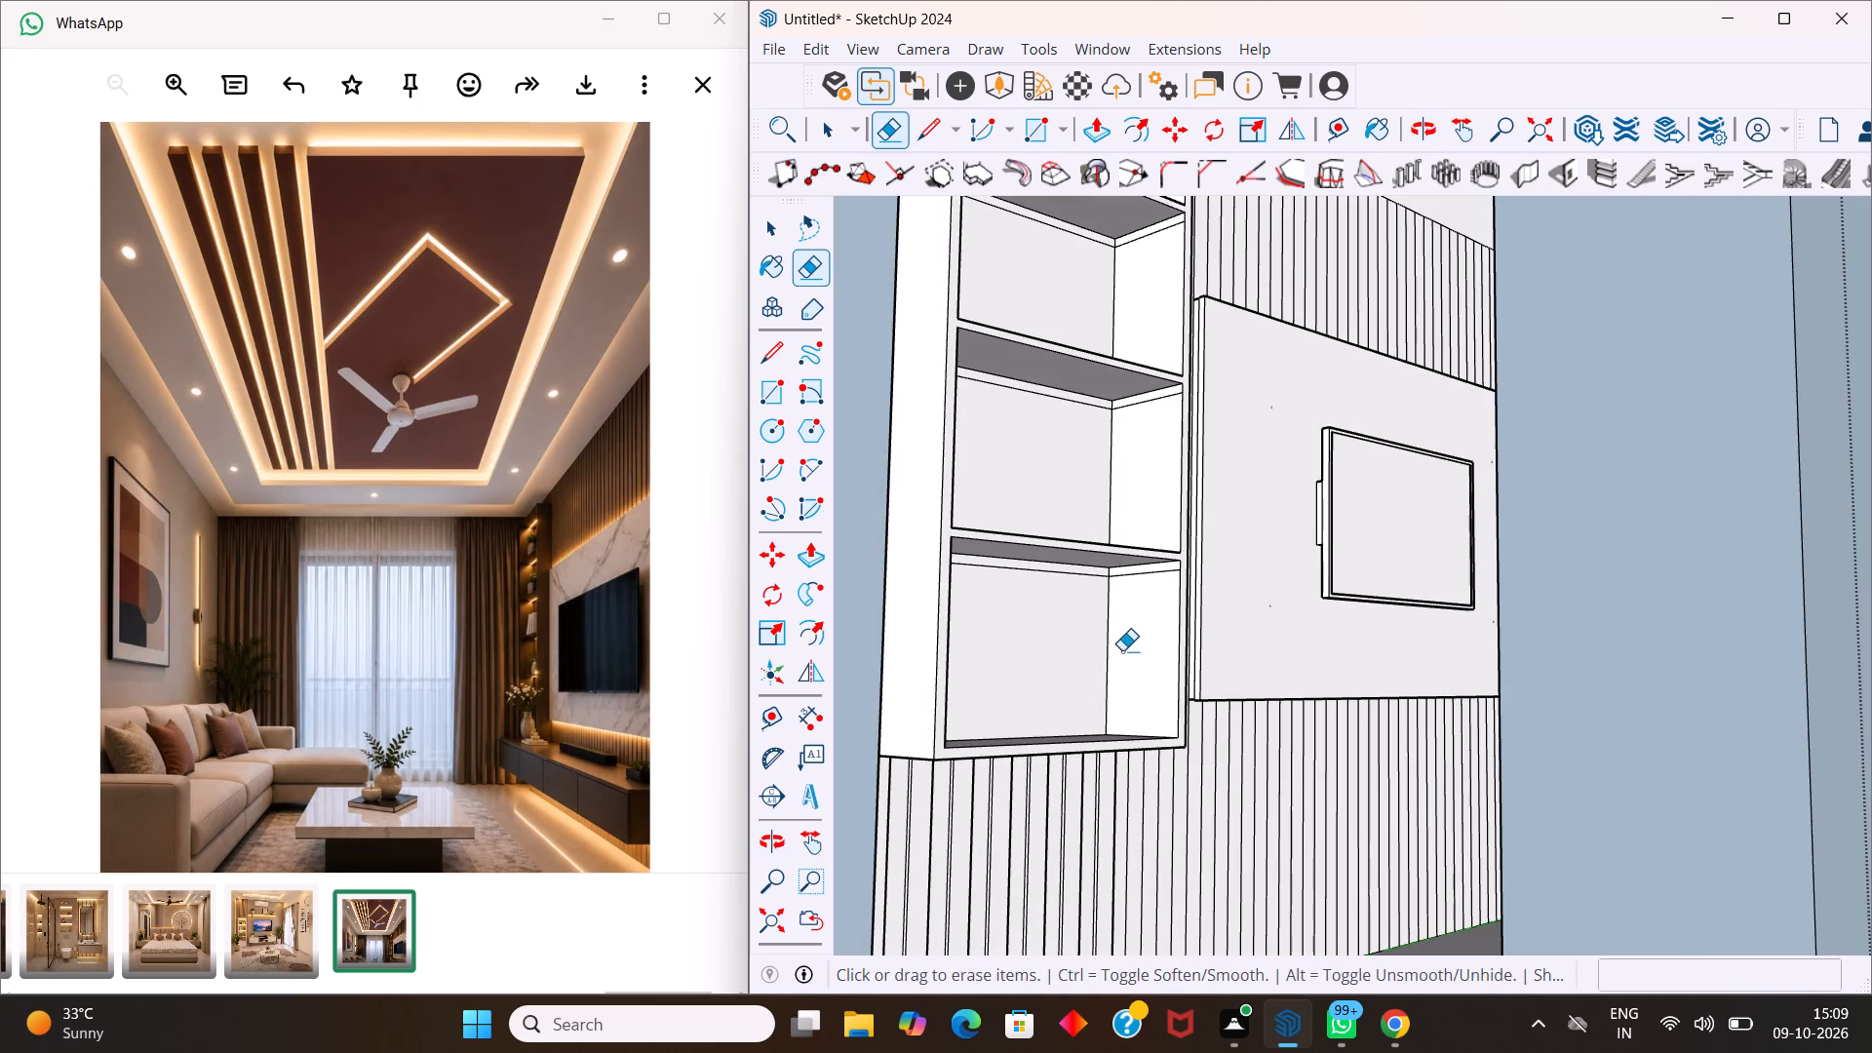
scroll(1121, 652, "up", 3)
left_click(1154, 548)
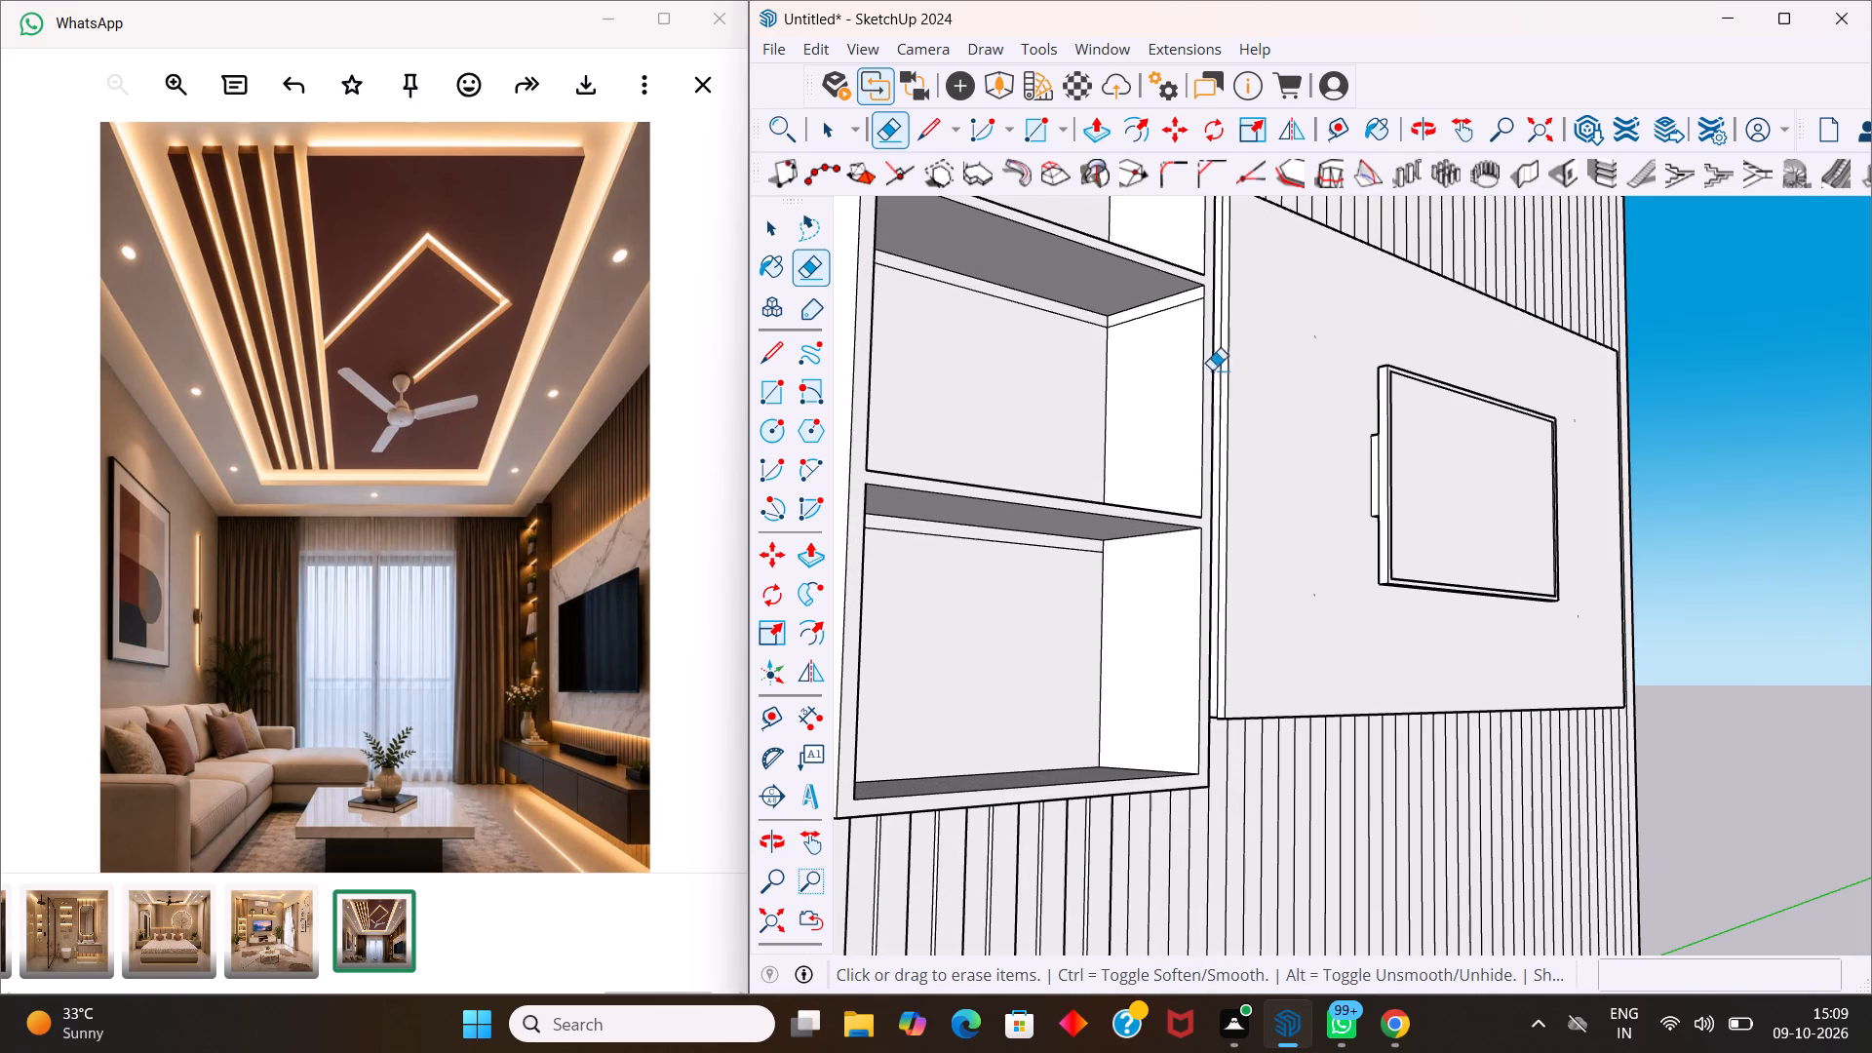
left_click(1168, 311)
Erase the extra edges on the TV-side inner face of the shelving unit's upper two compartments.
scroll(1167, 311, "down", 5)
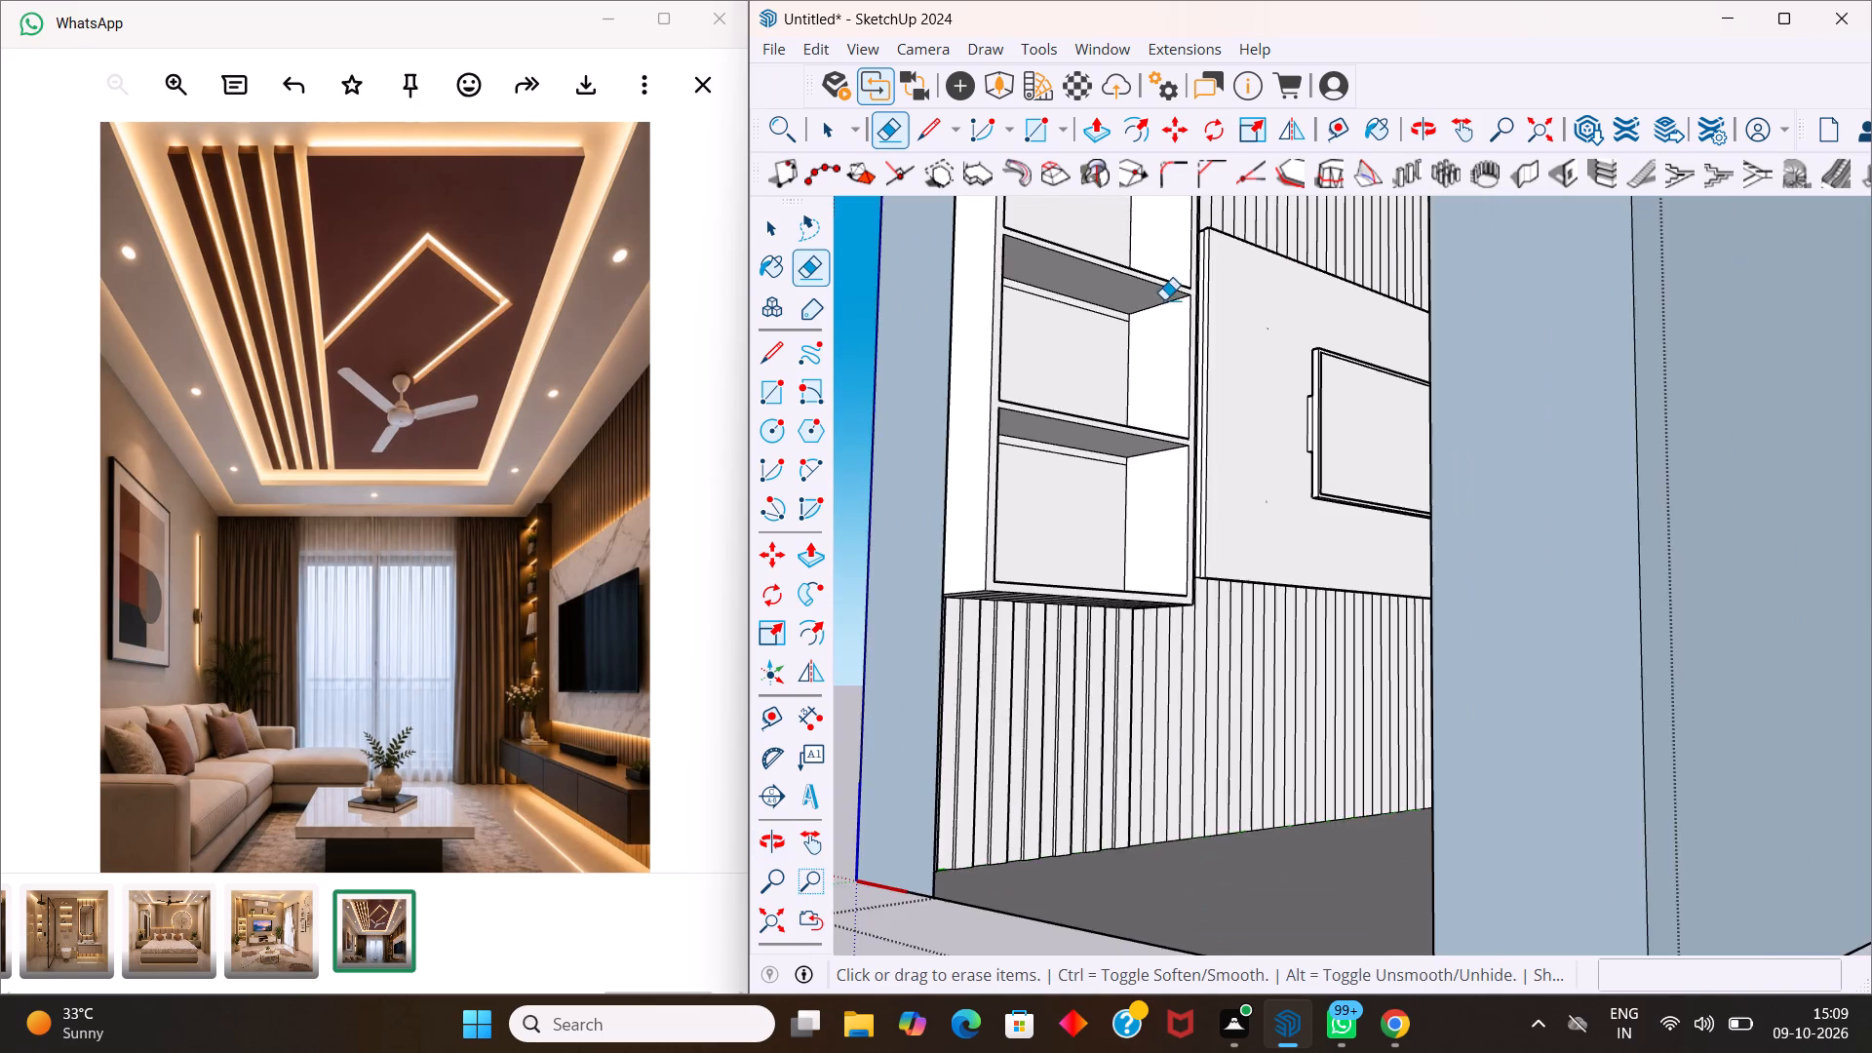
scroll(1164, 298, "down", 10)
scroll(1175, 257, "up", 12)
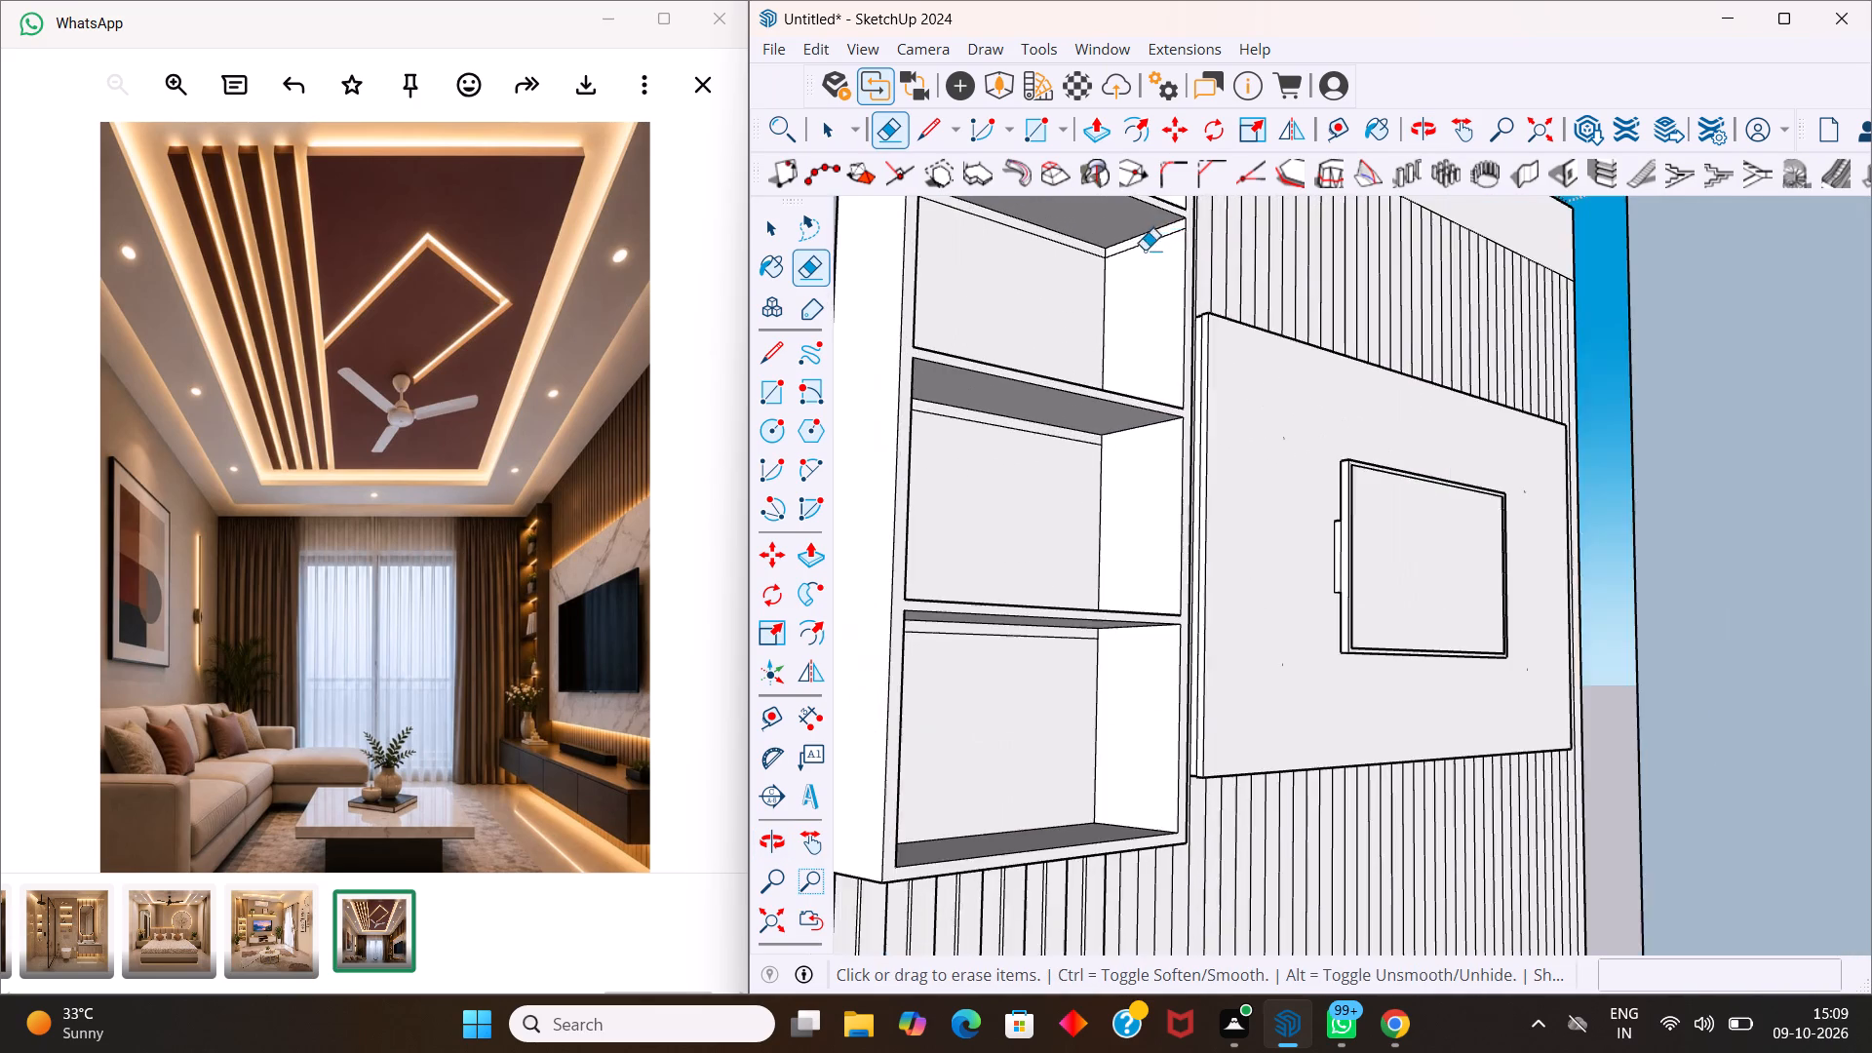
scroll(1145, 250, "up", 3)
left_click(1143, 242)
scroll(1143, 247, "down", 7)
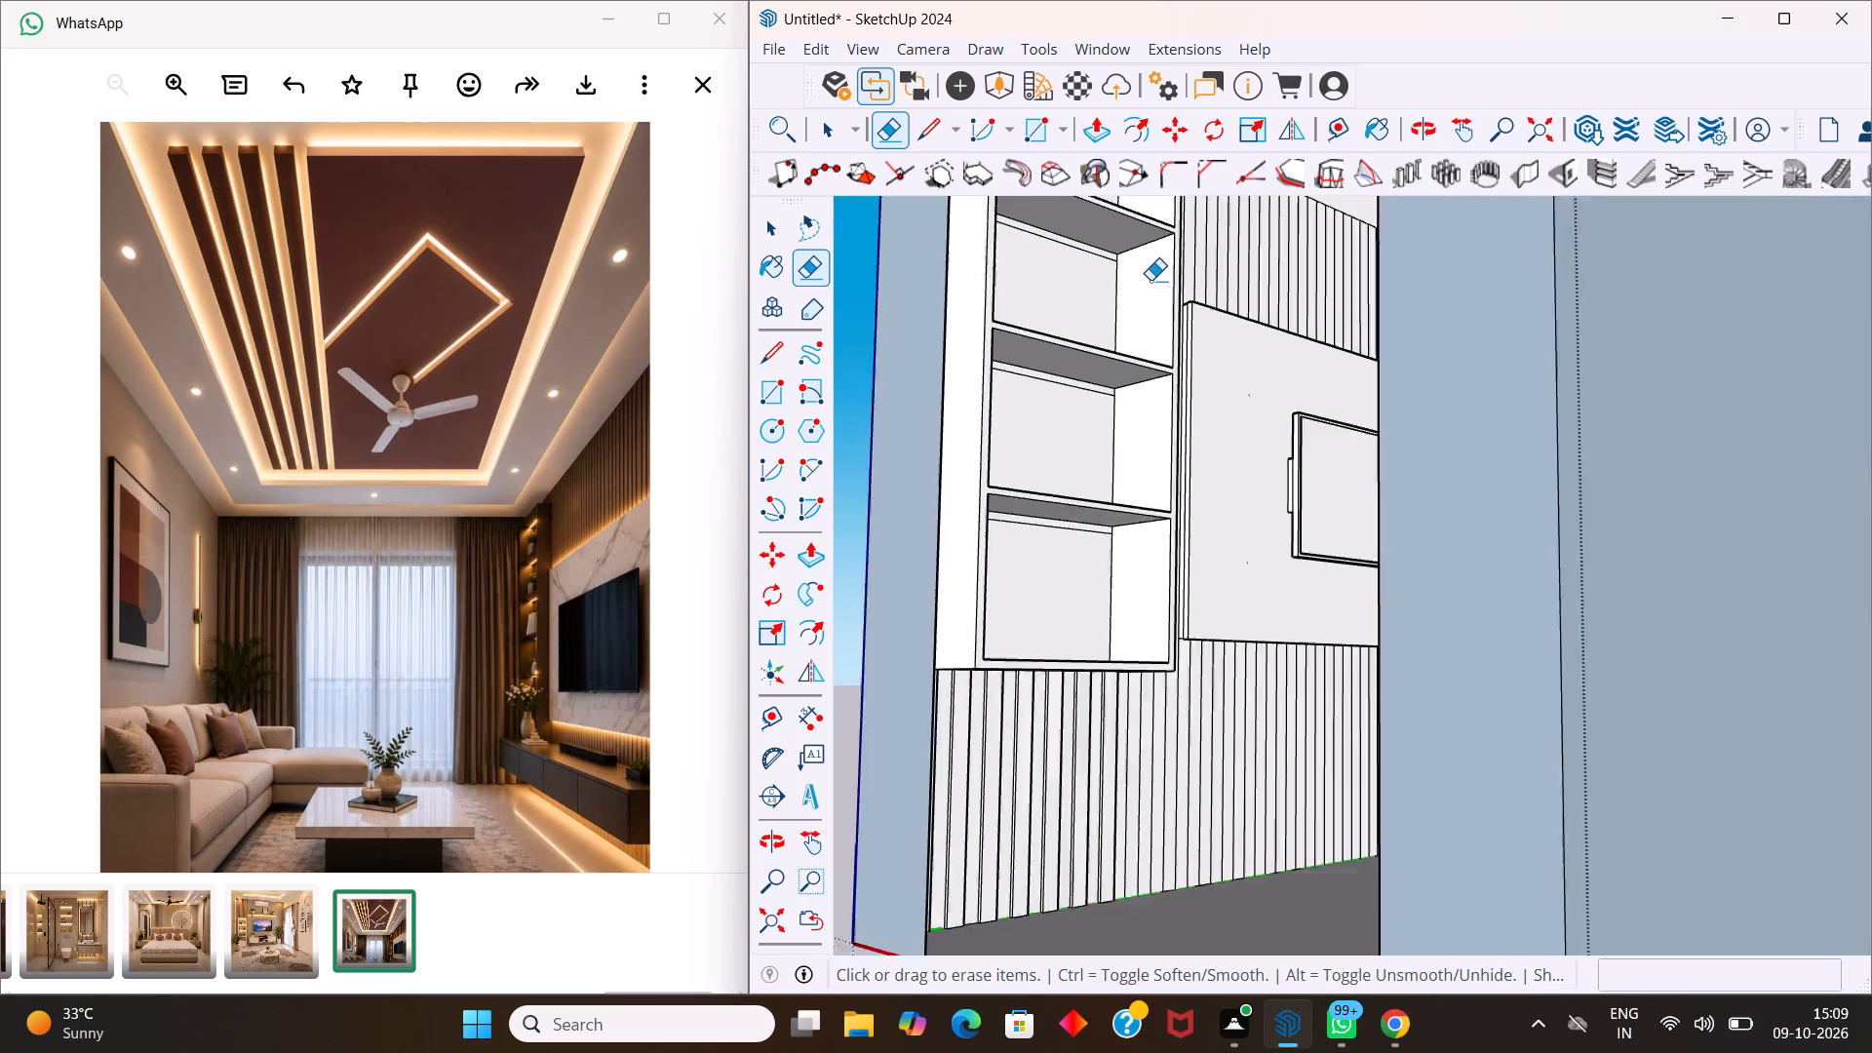
scroll(1150, 280, "down", 13)
scroll(1147, 227, "up", 9)
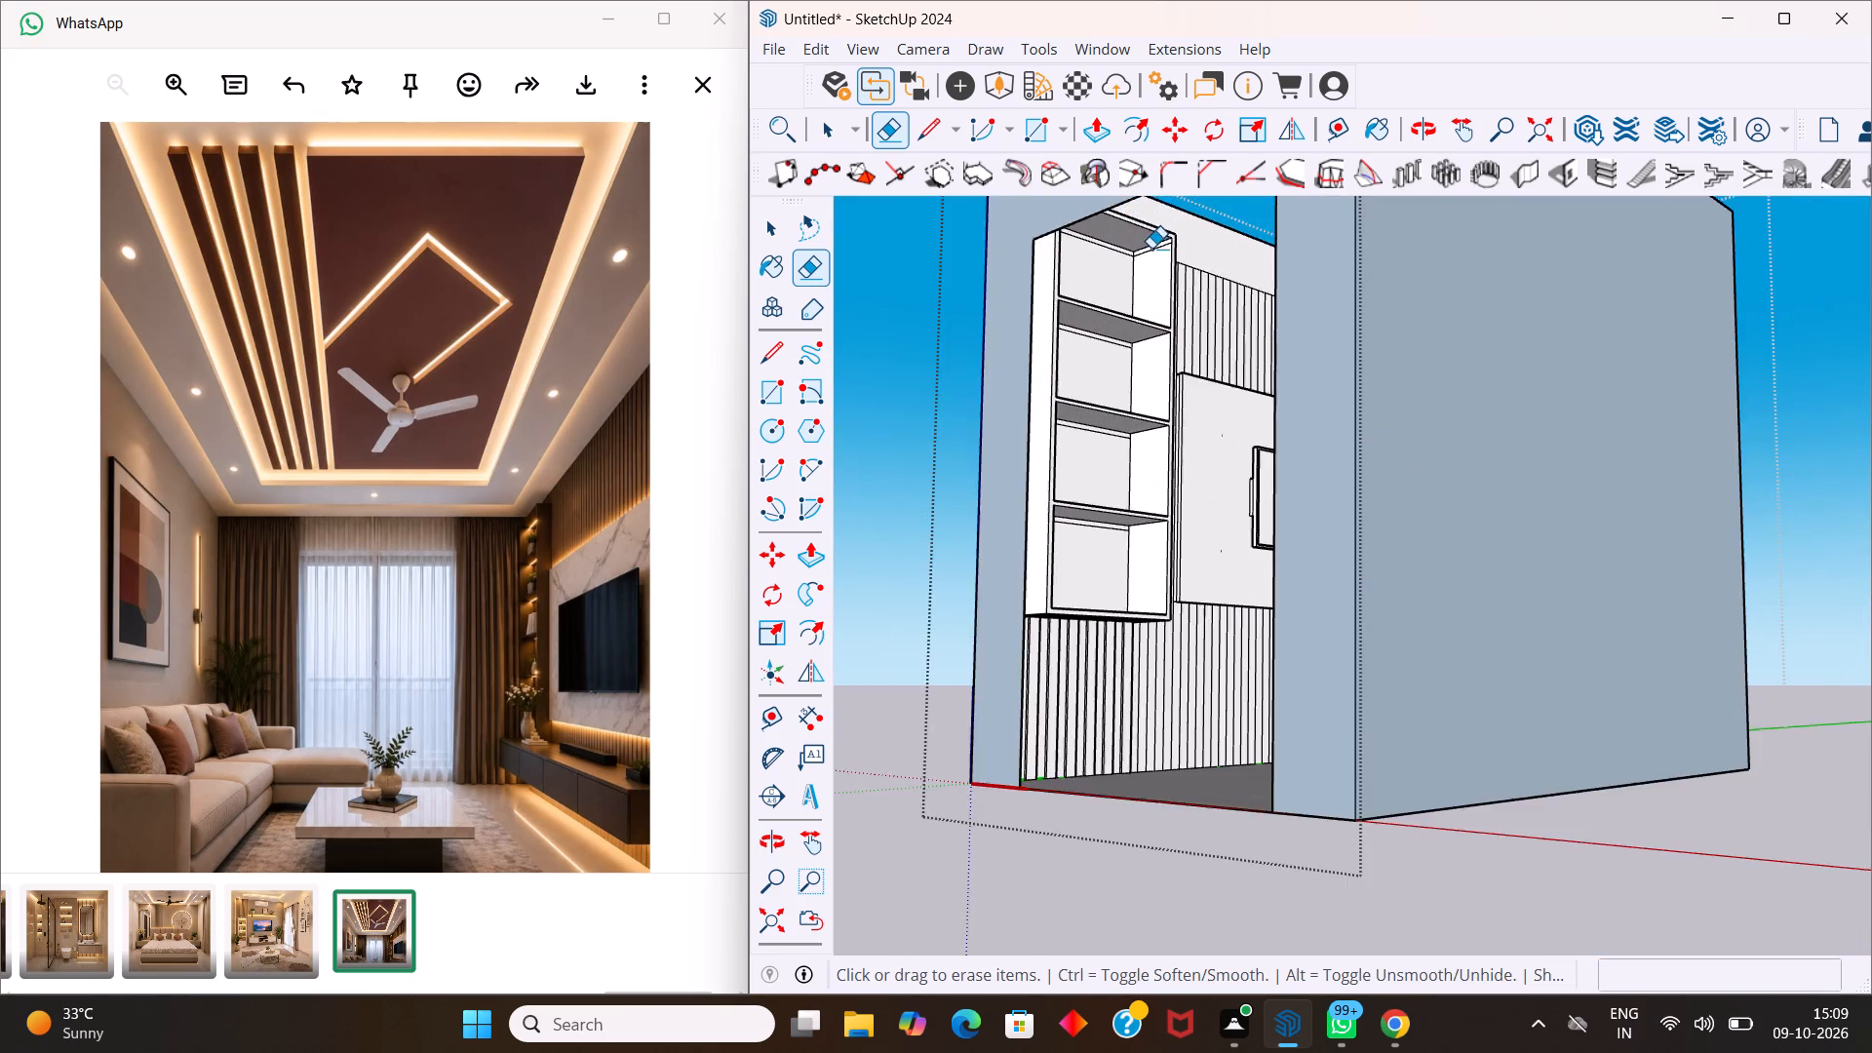
scroll(1151, 248, "up", 7)
left_click(1163, 245)
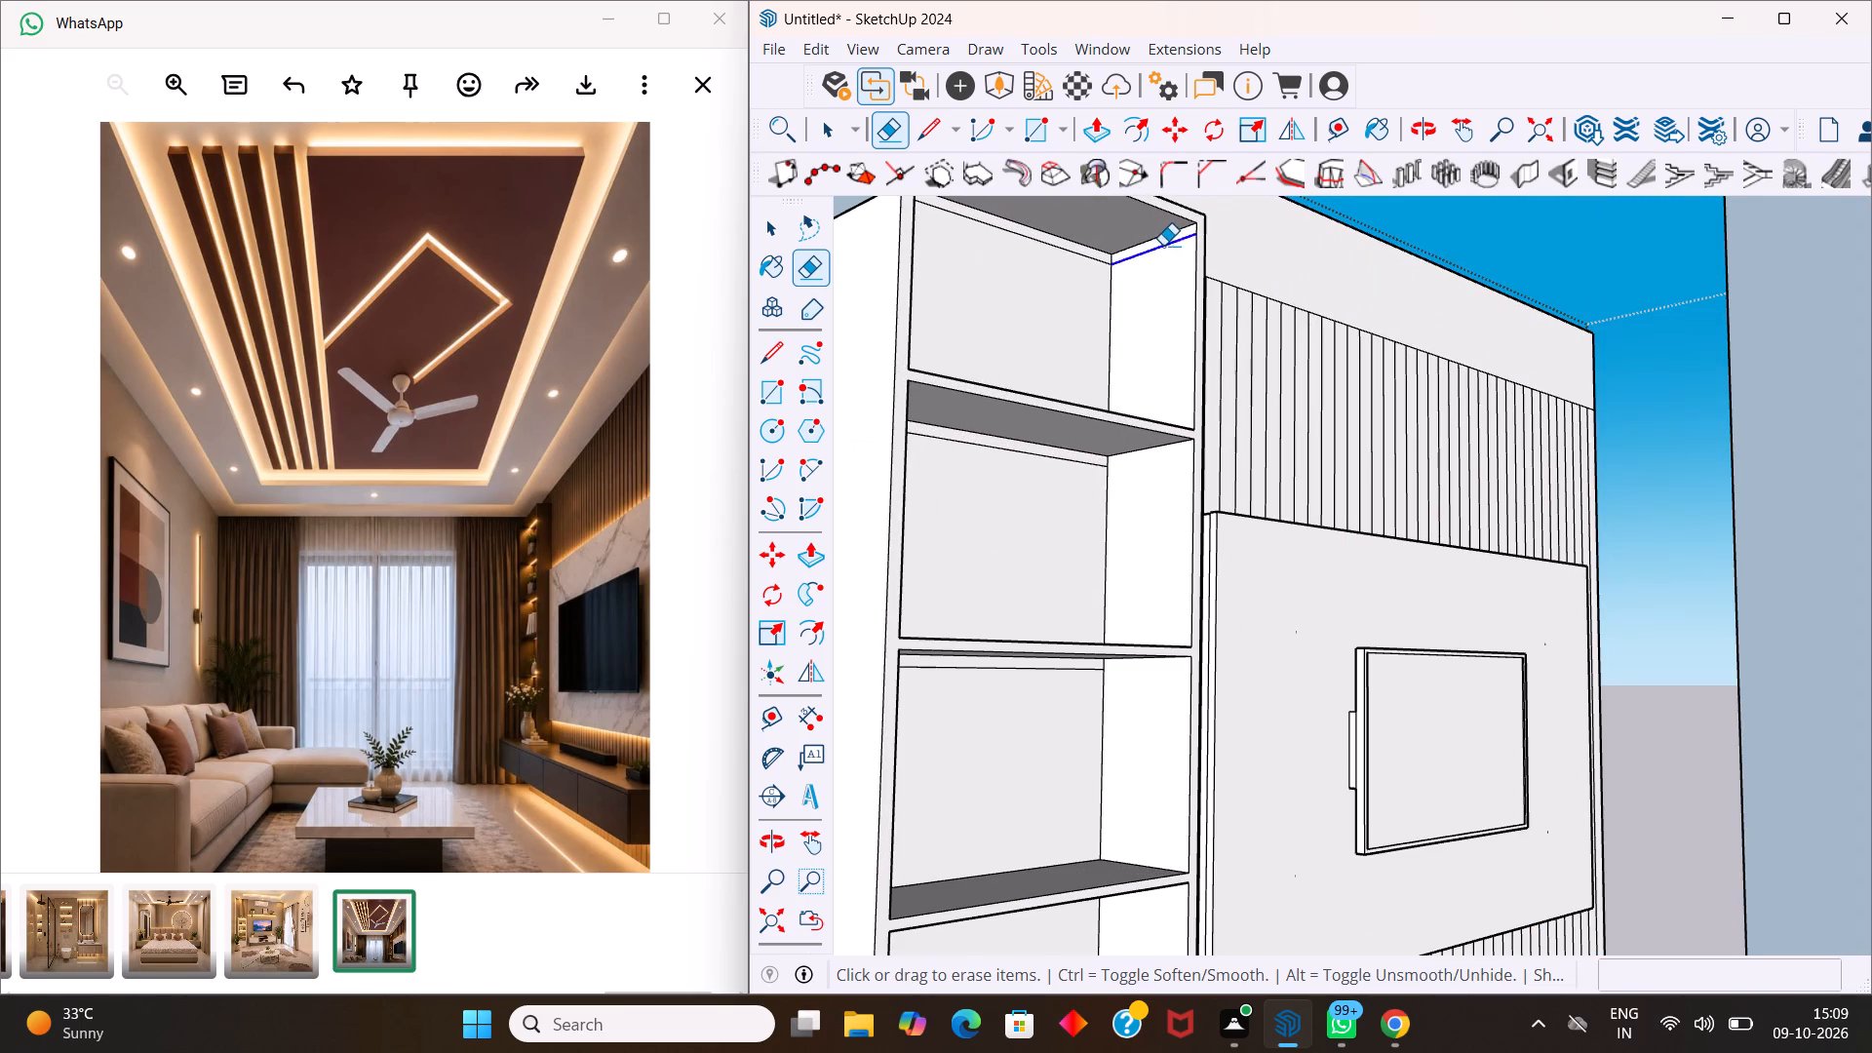
Erase the remaining extra edges on the window-side inner face of the shelving unit's lower two compartments.
scroll(1196, 302, "down", 9)
scroll(1528, 425, "down", 10)
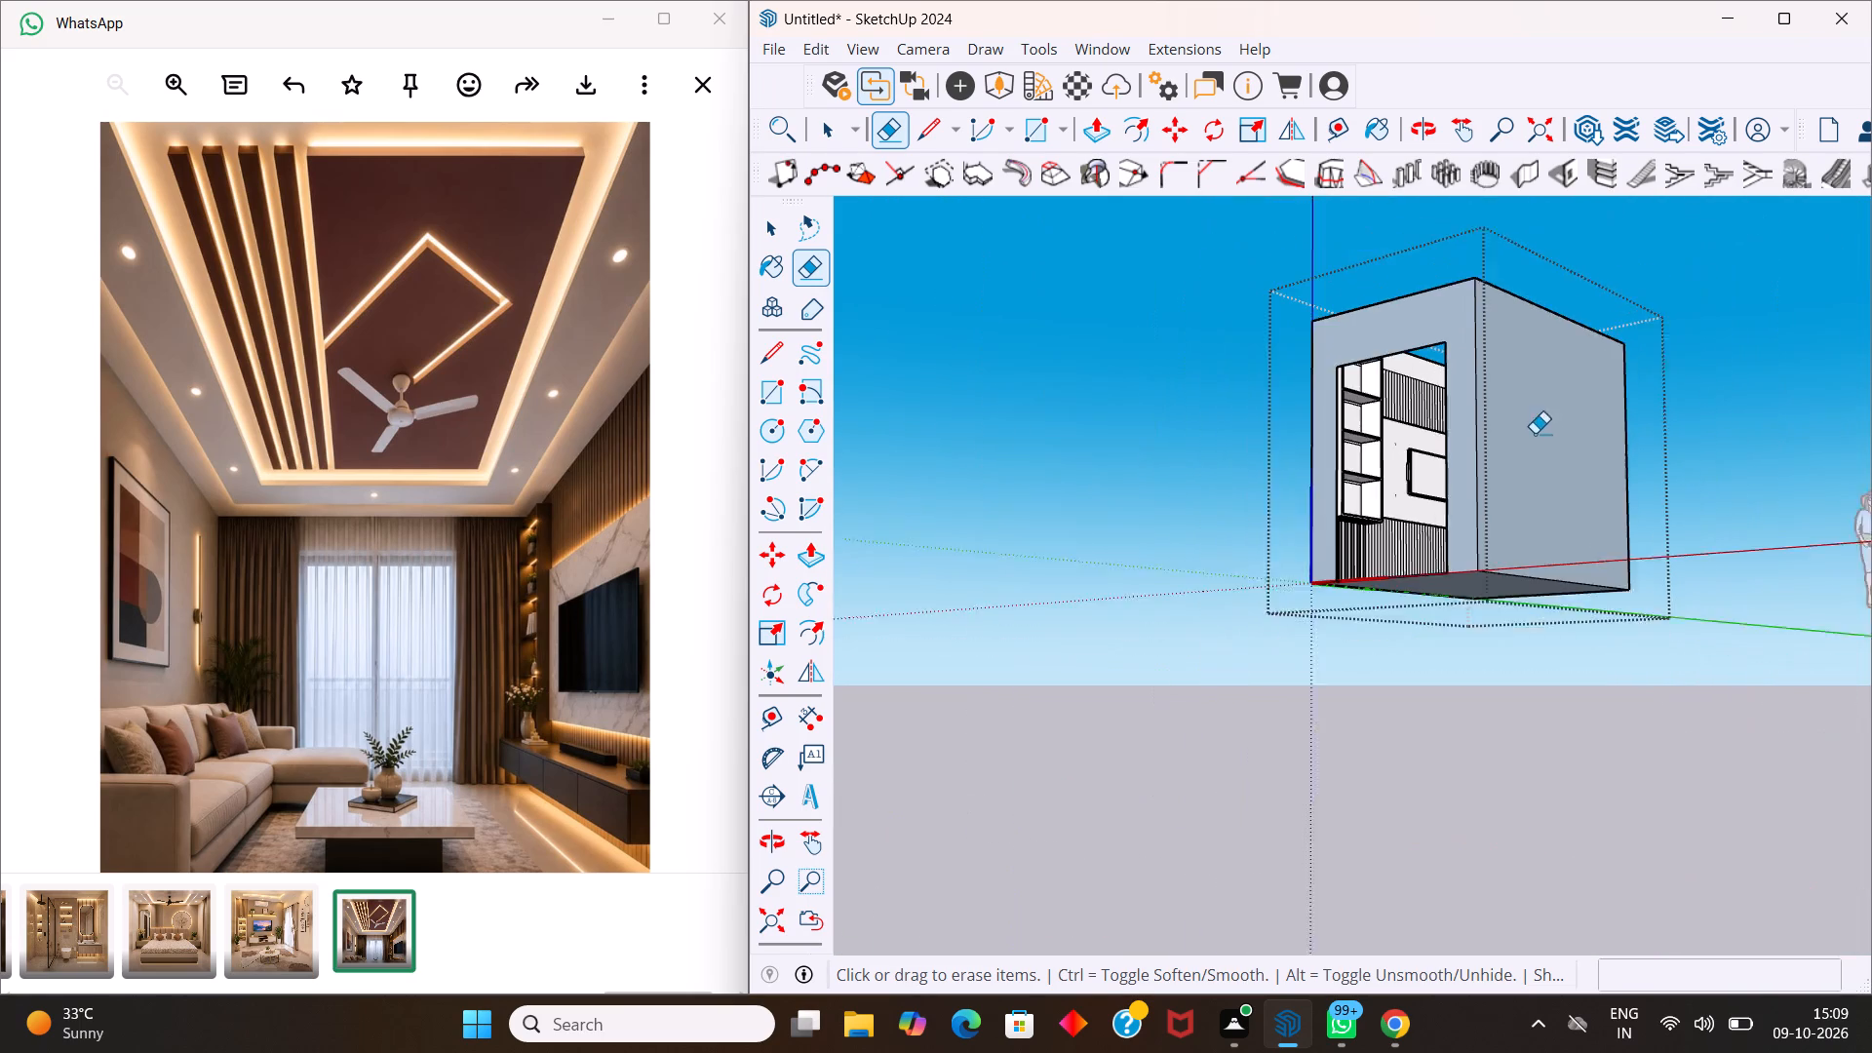
scroll(1535, 433, "down", 1)
middle_click_drag(1630, 443, 837, 507)
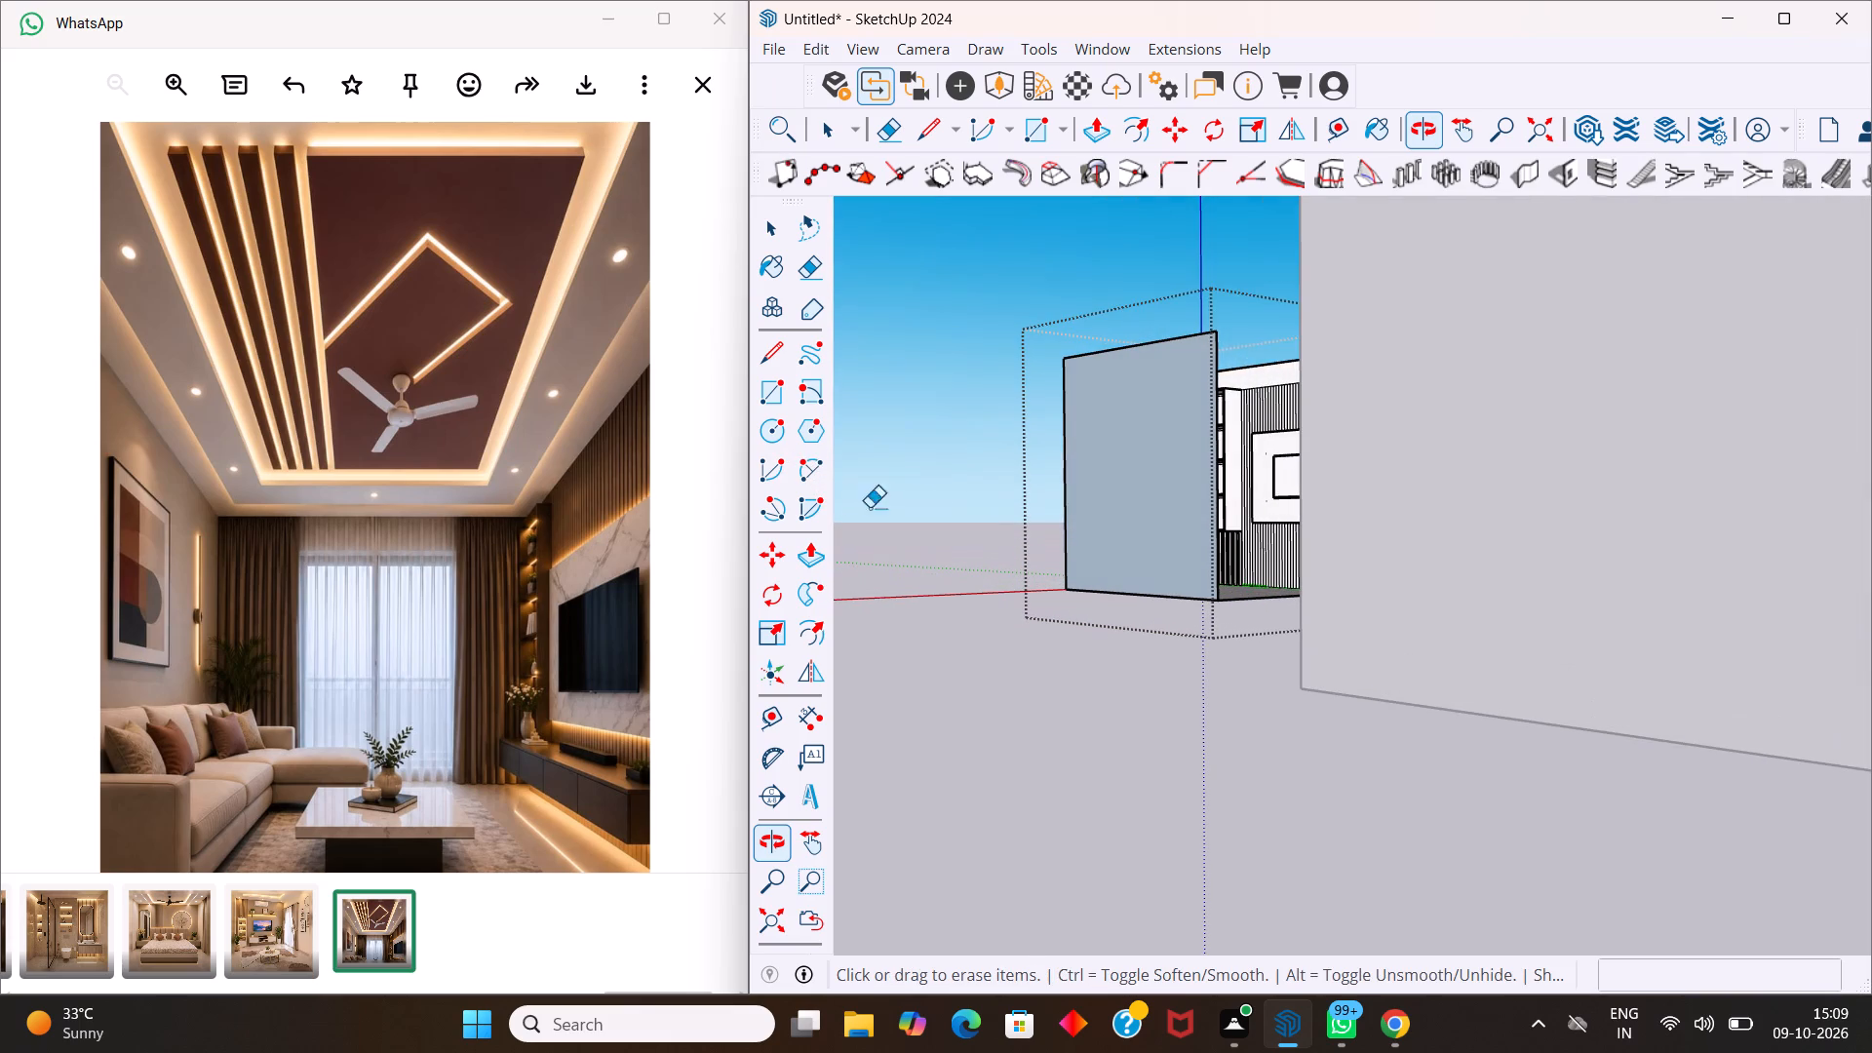
scroll(1208, 440, "up", 14)
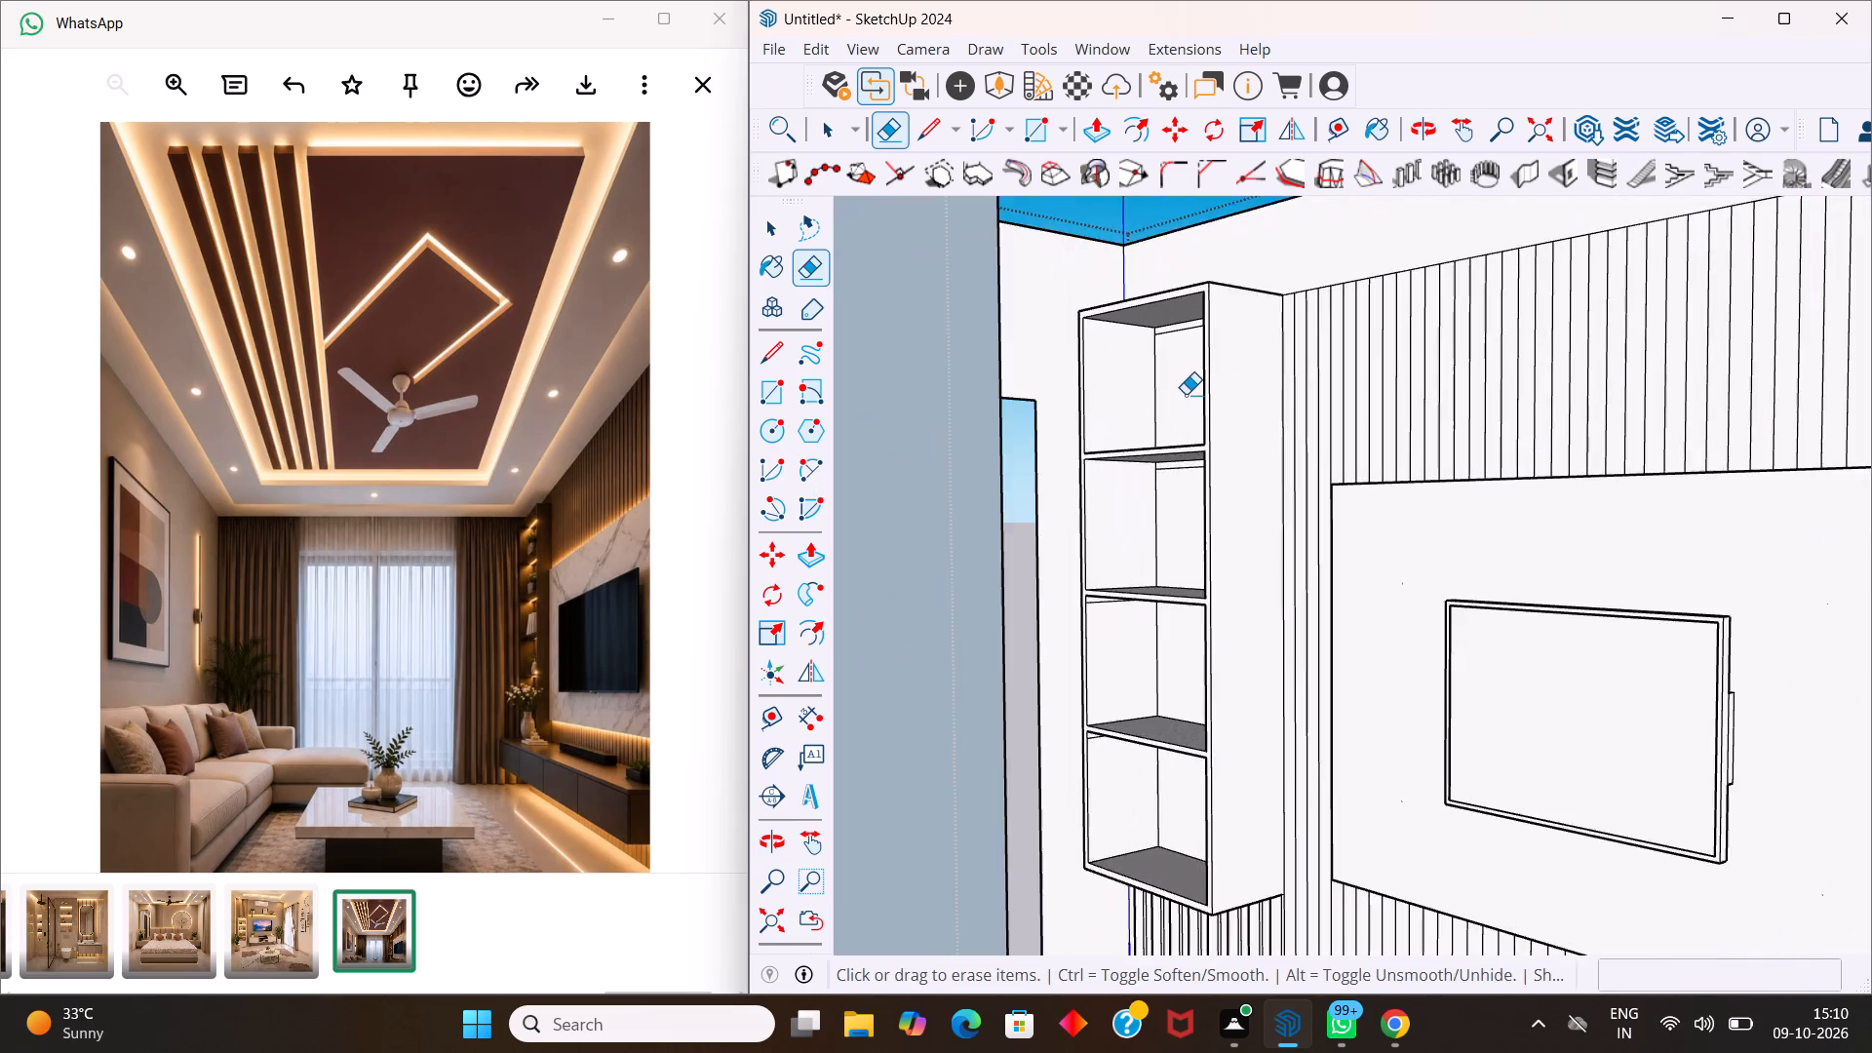
scroll(1186, 394, "up", 4)
middle_click_drag(1179, 394, 1322, 227)
scroll(1322, 227, "up", 1)
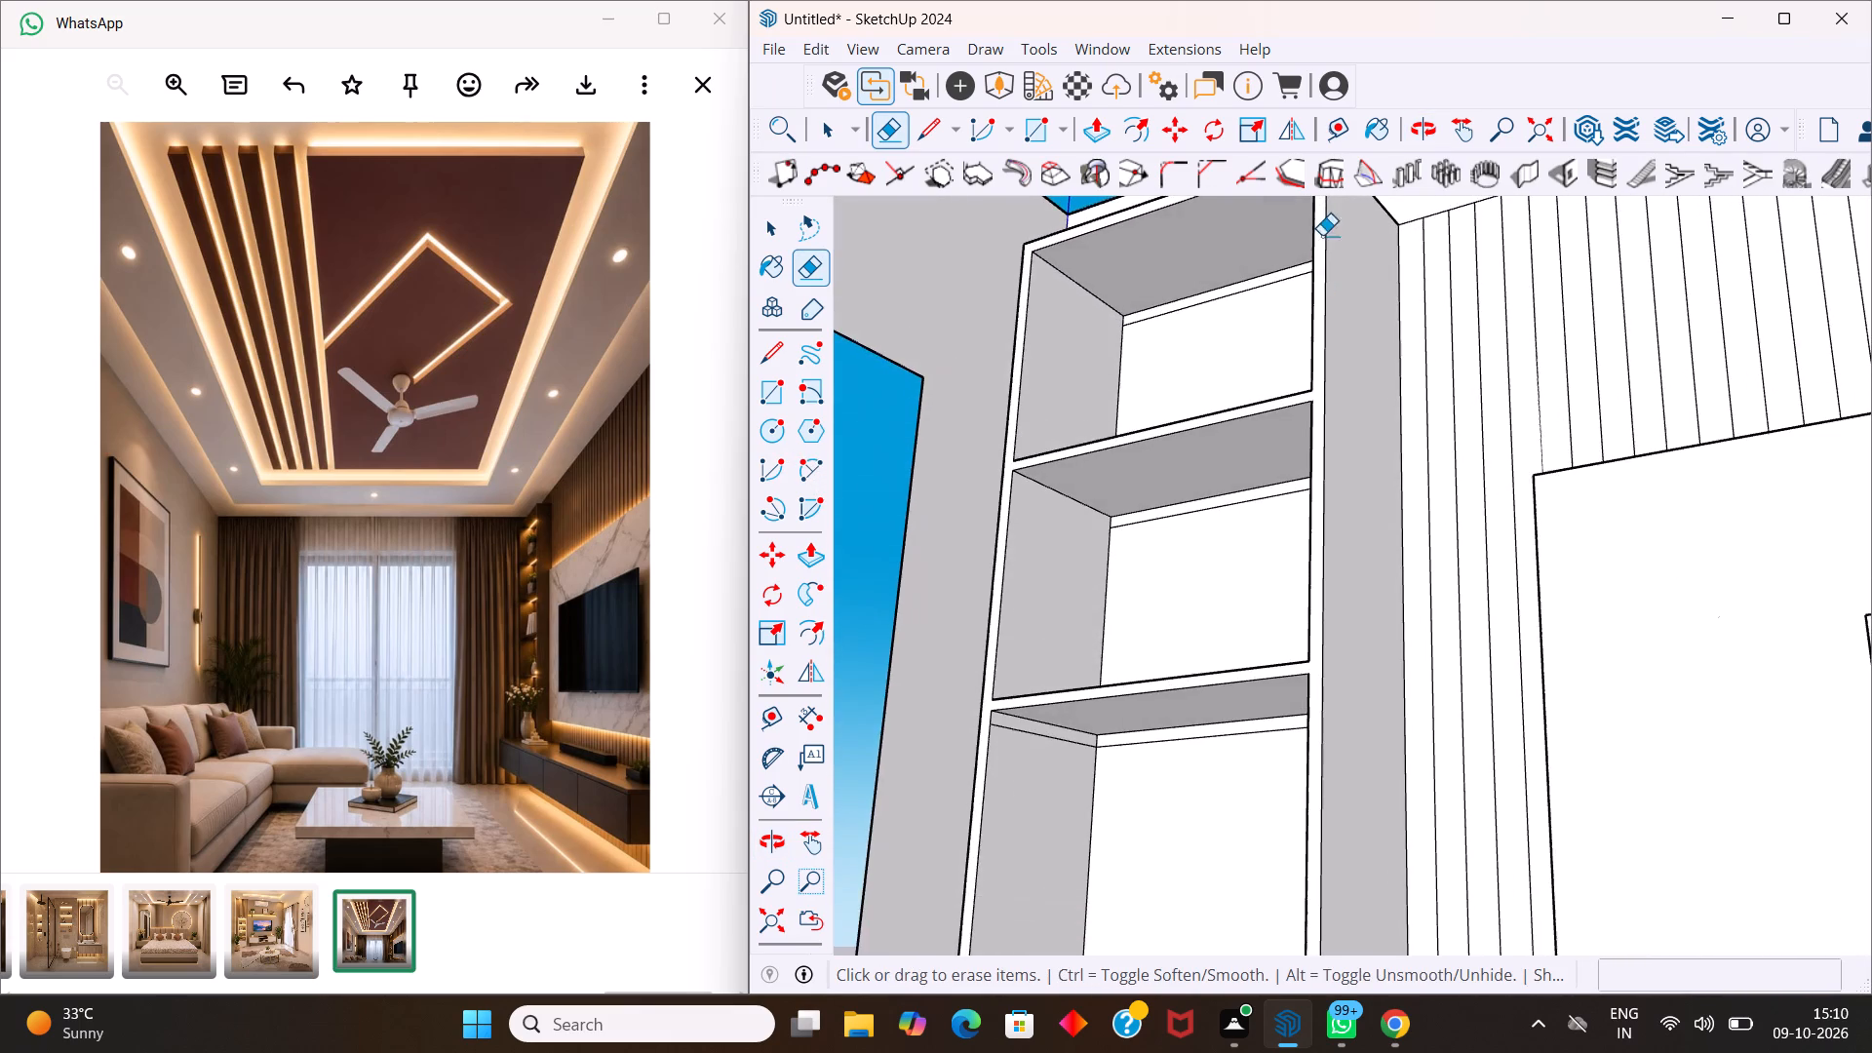
scroll(1294, 351, "down", 5)
middle_click_drag(1271, 374, 1150, 381)
scroll(1139, 370, "down", 6)
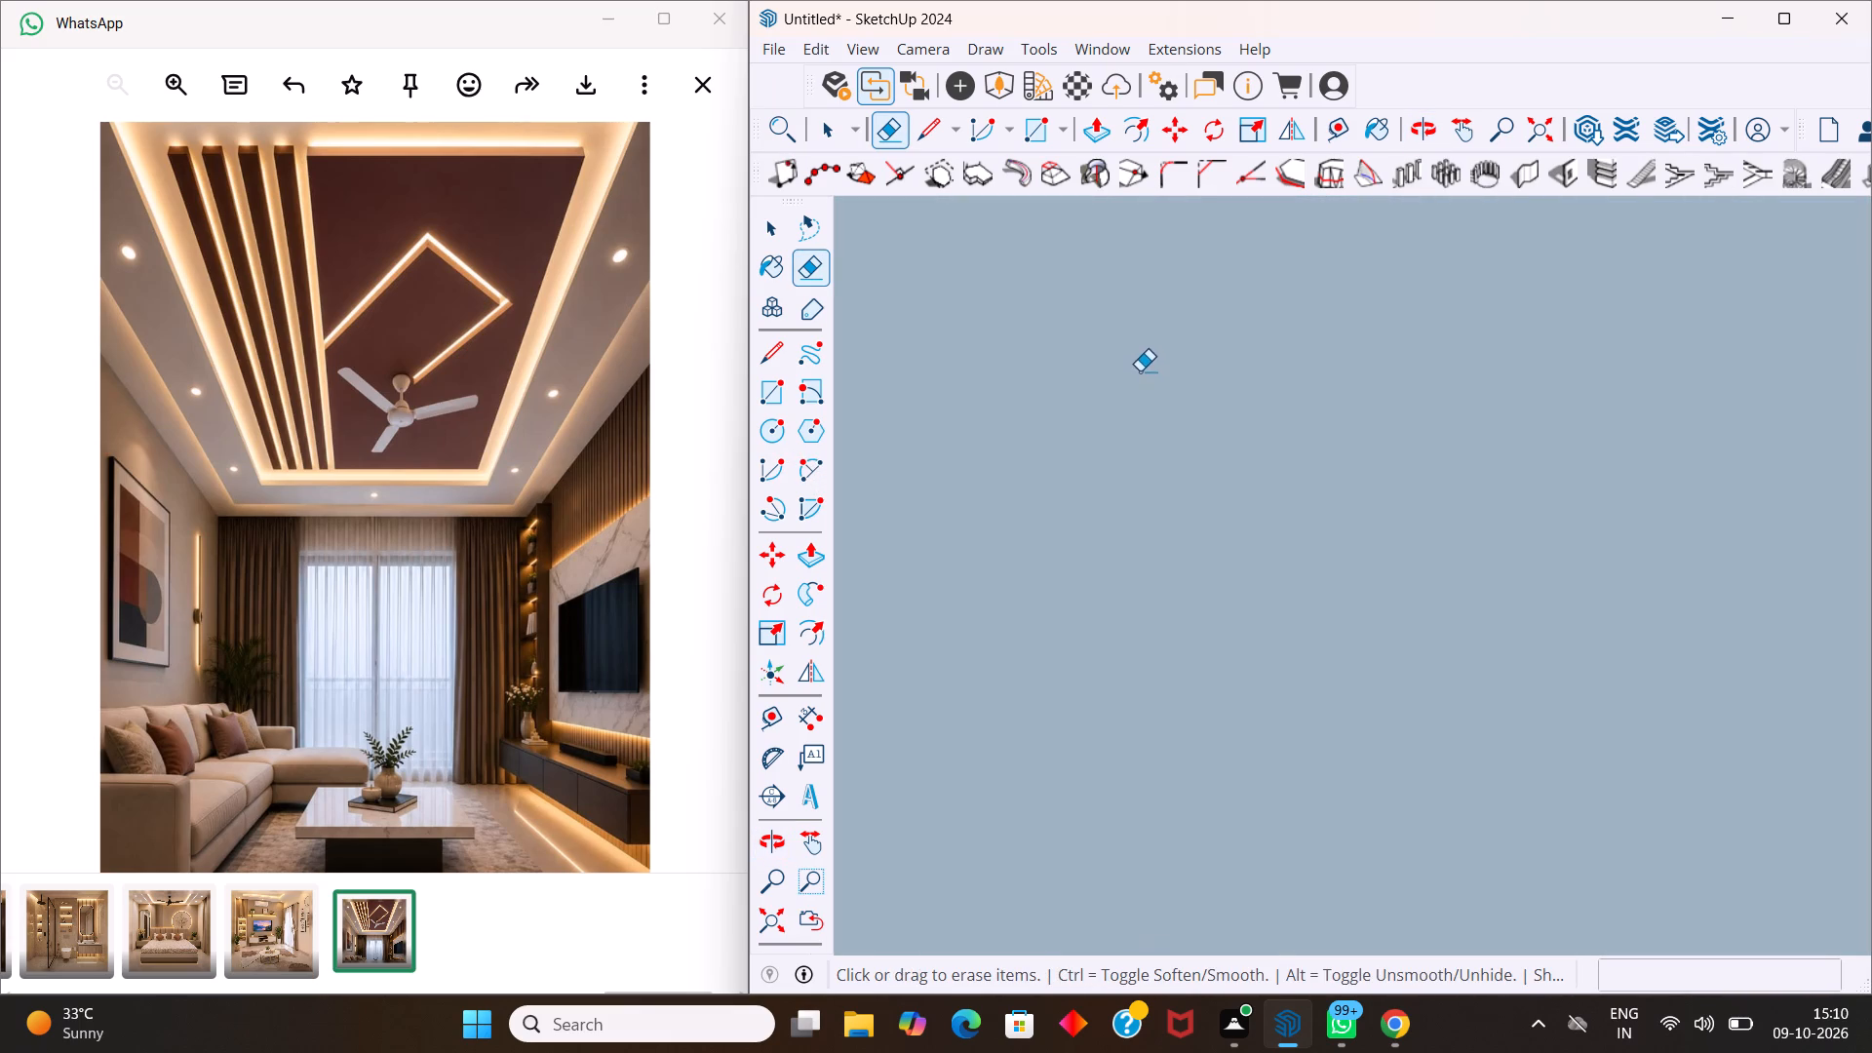
scroll(1140, 370, "down", 10)
scroll(1167, 470, "down", 17)
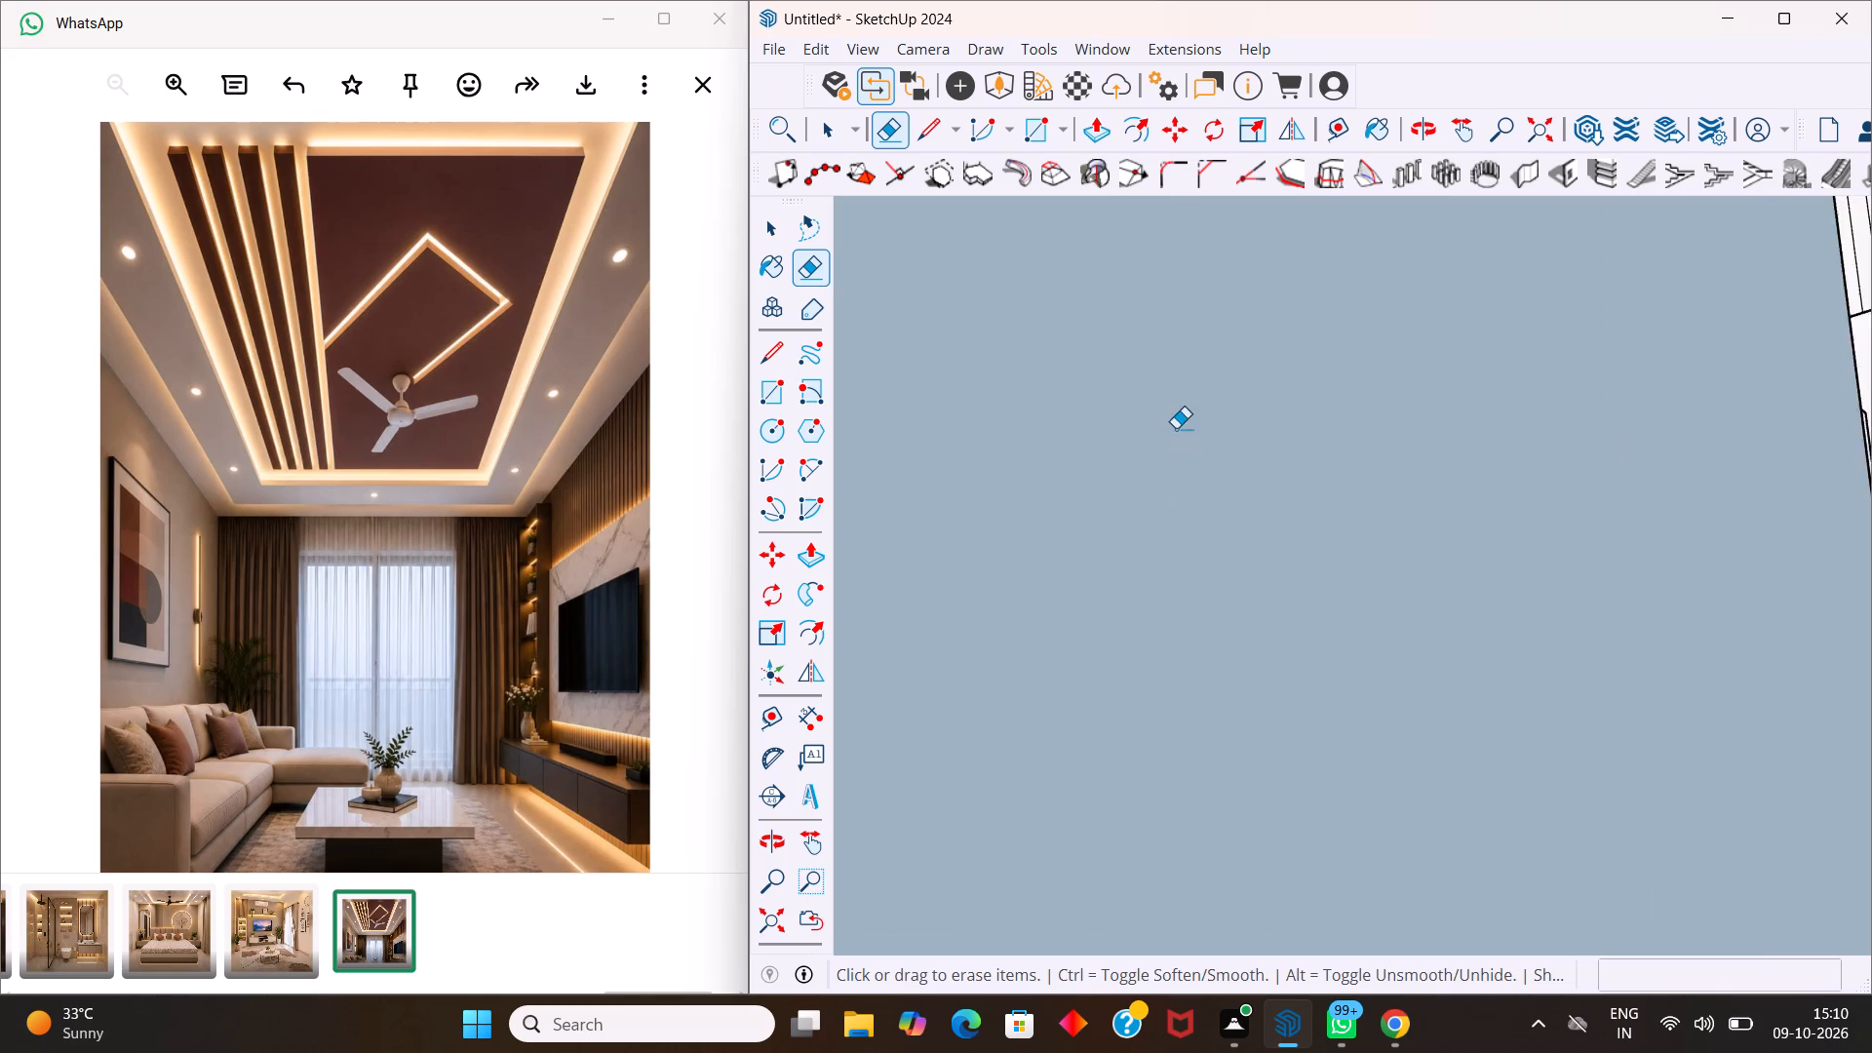
scroll(1176, 428, "down", 7)
middle_click_drag(1479, 496, 1321, 529)
scroll(1322, 532, "up", 2)
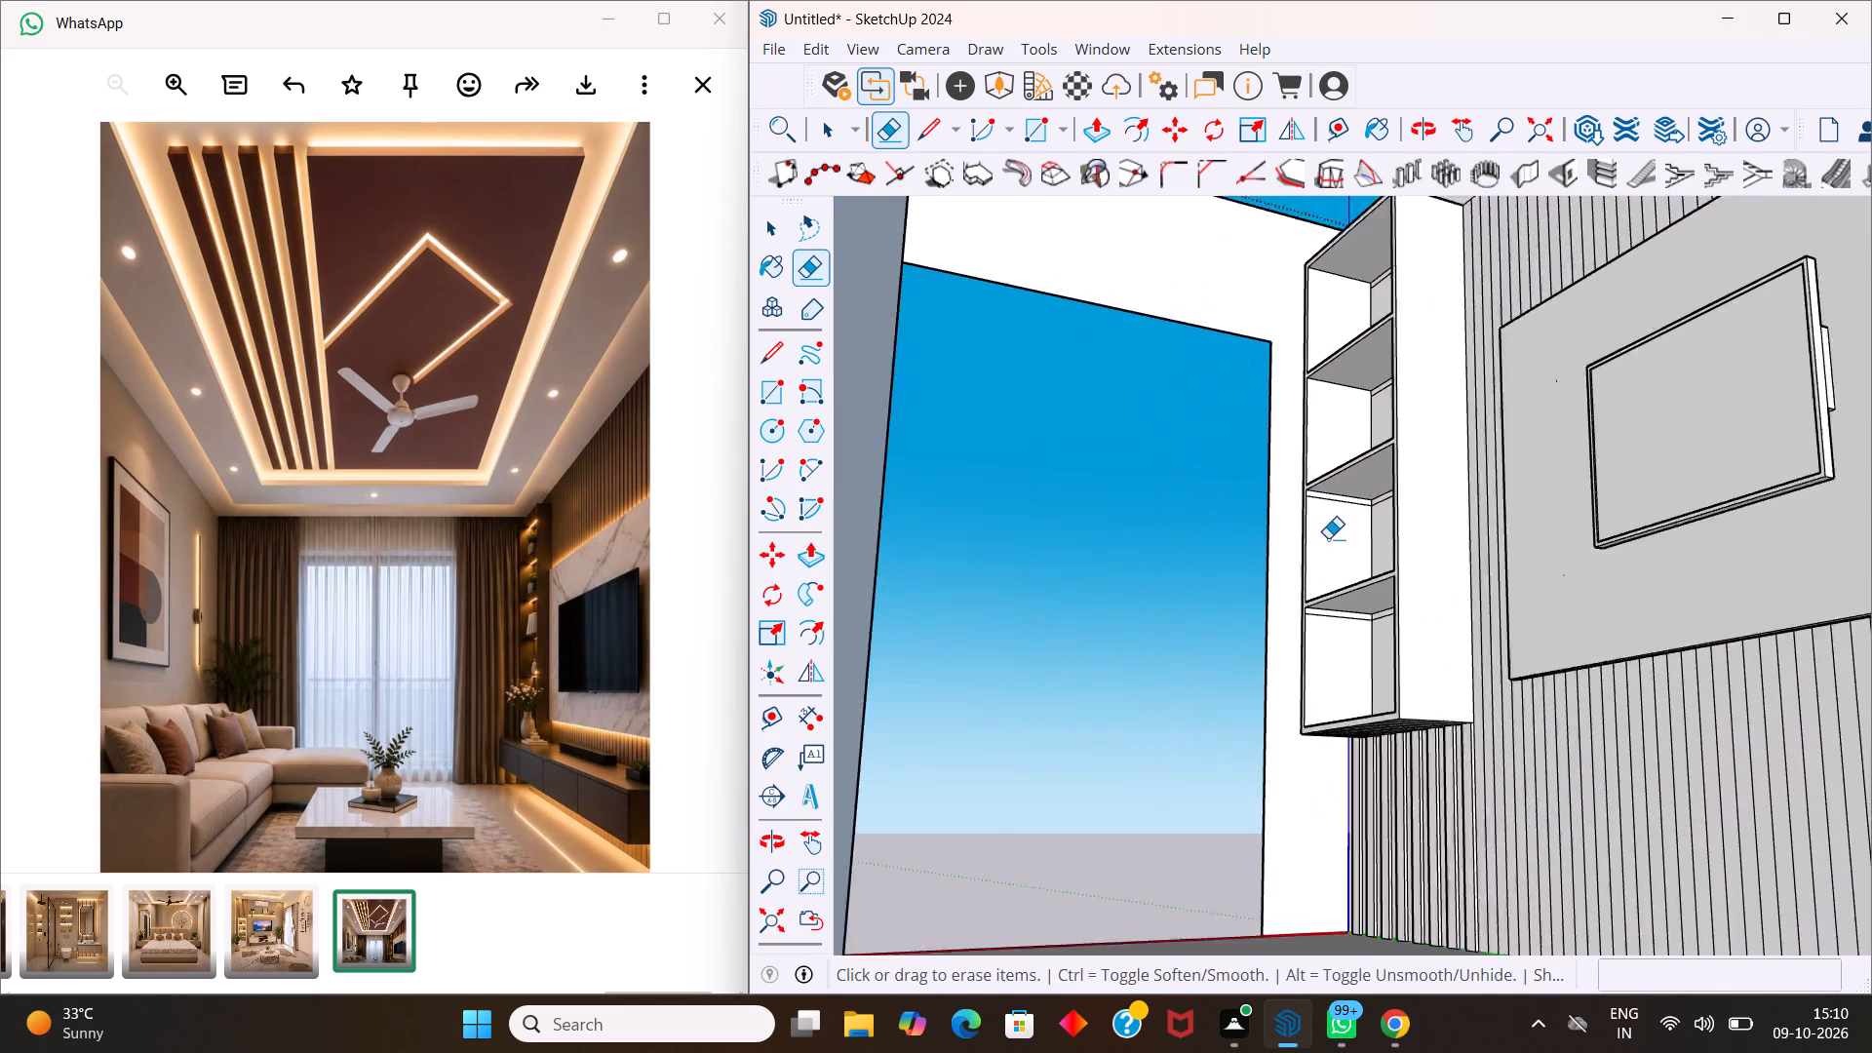
scroll(1328, 538, "up", 6)
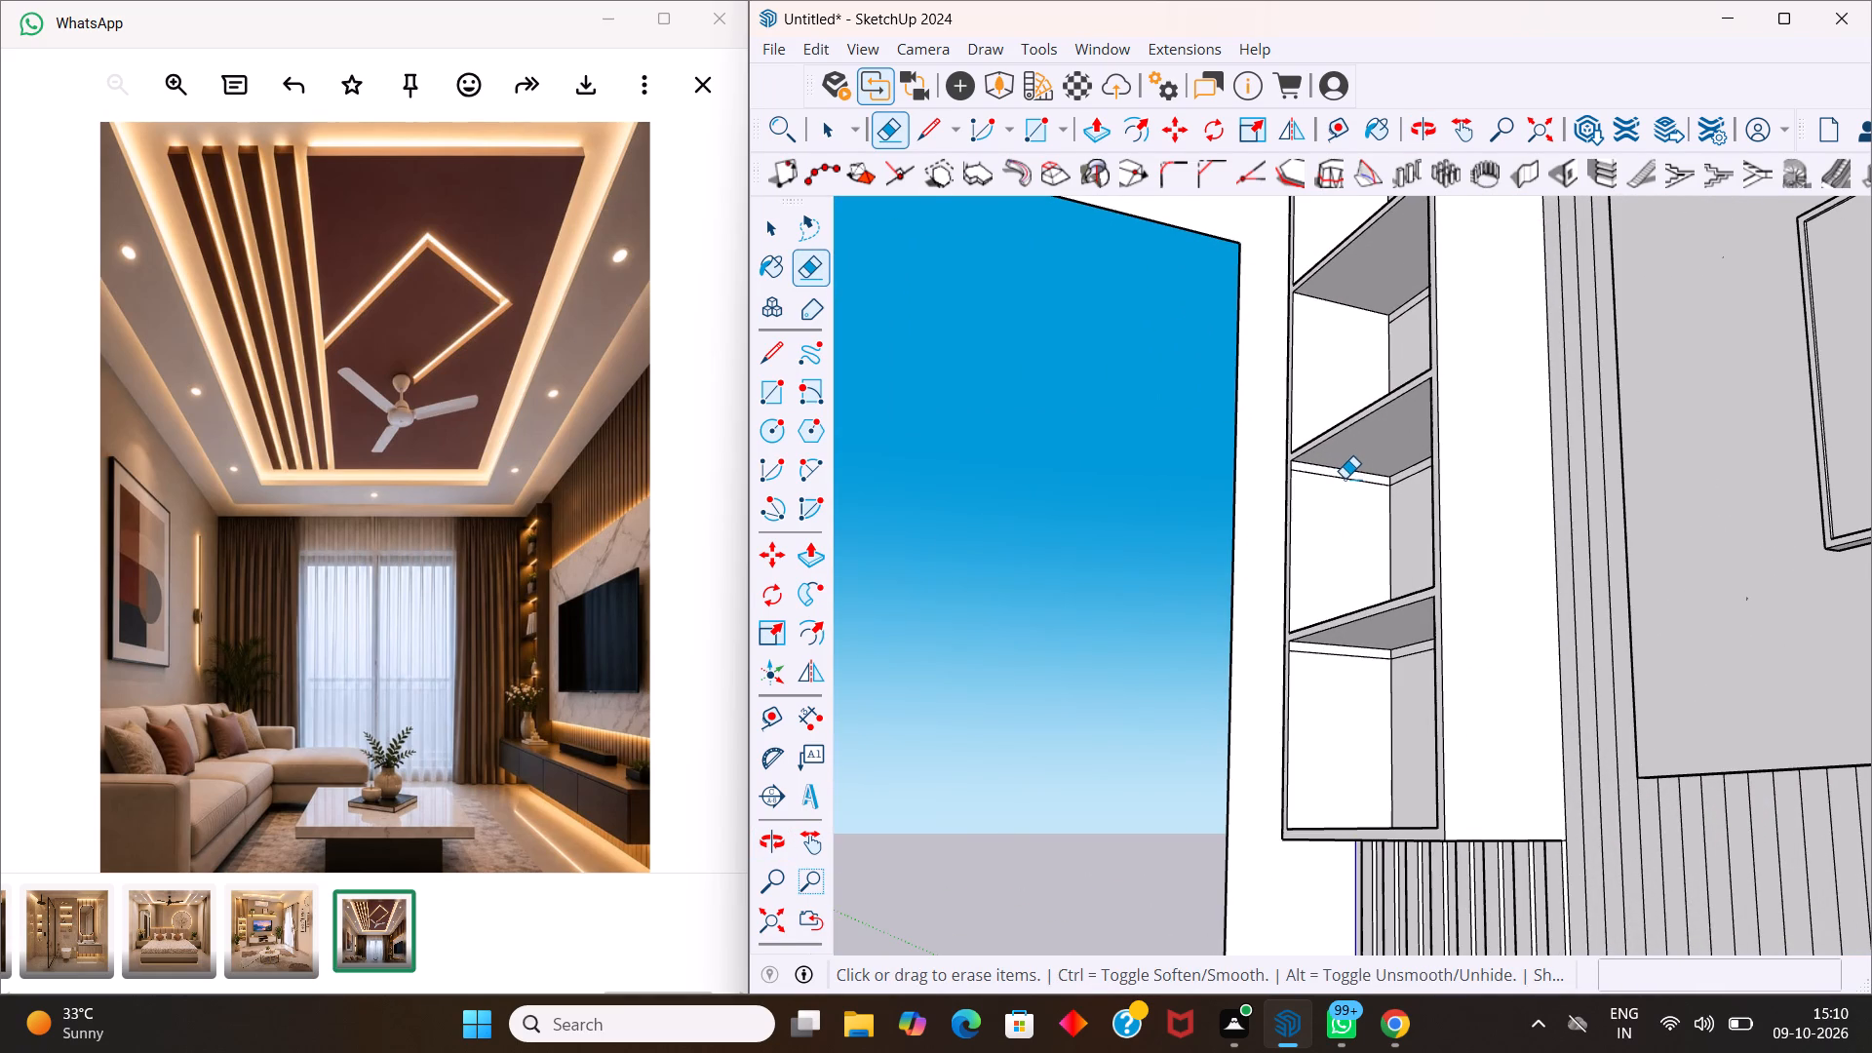
left_click(1345, 478)
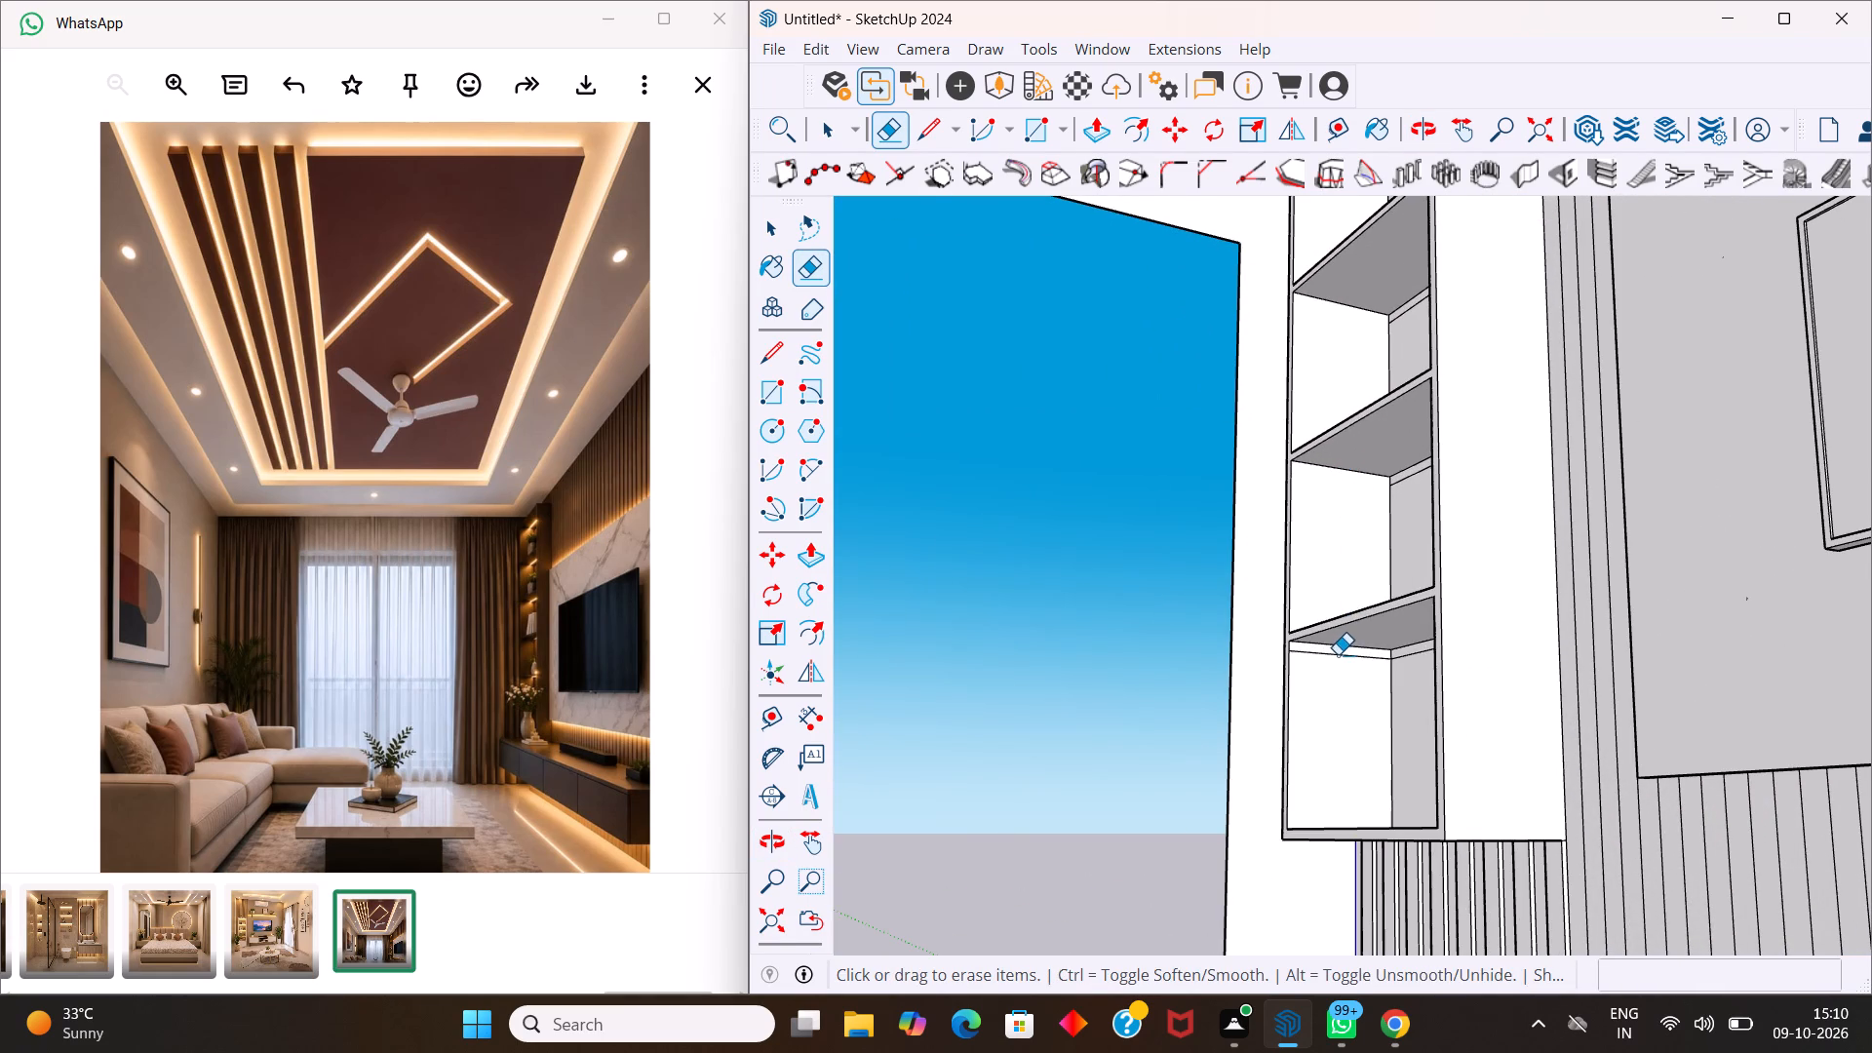
left_click(1338, 654)
key("space")
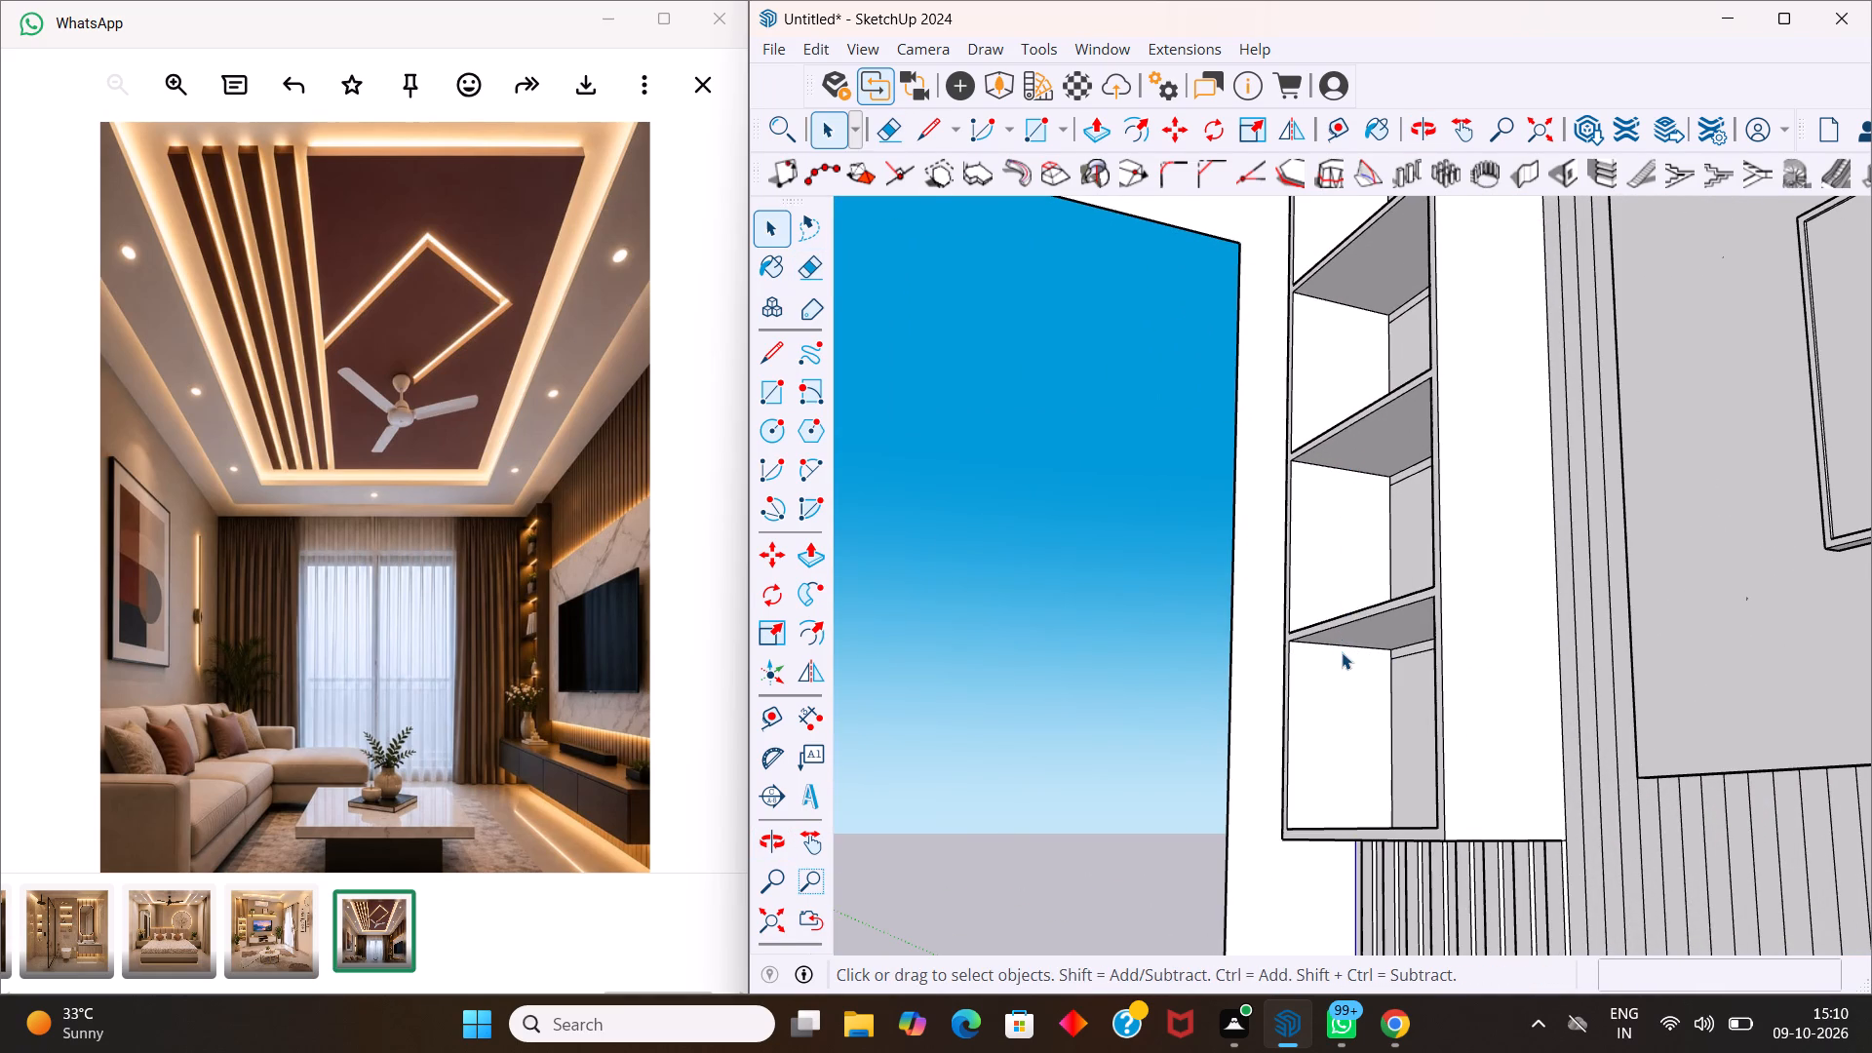
Extrude the thin strip at the top of the lowest compartment's back face outward by 0.2 inches.
scroll(1340, 639, "up", 3)
middle_click_drag(1345, 628, 1587, 679)
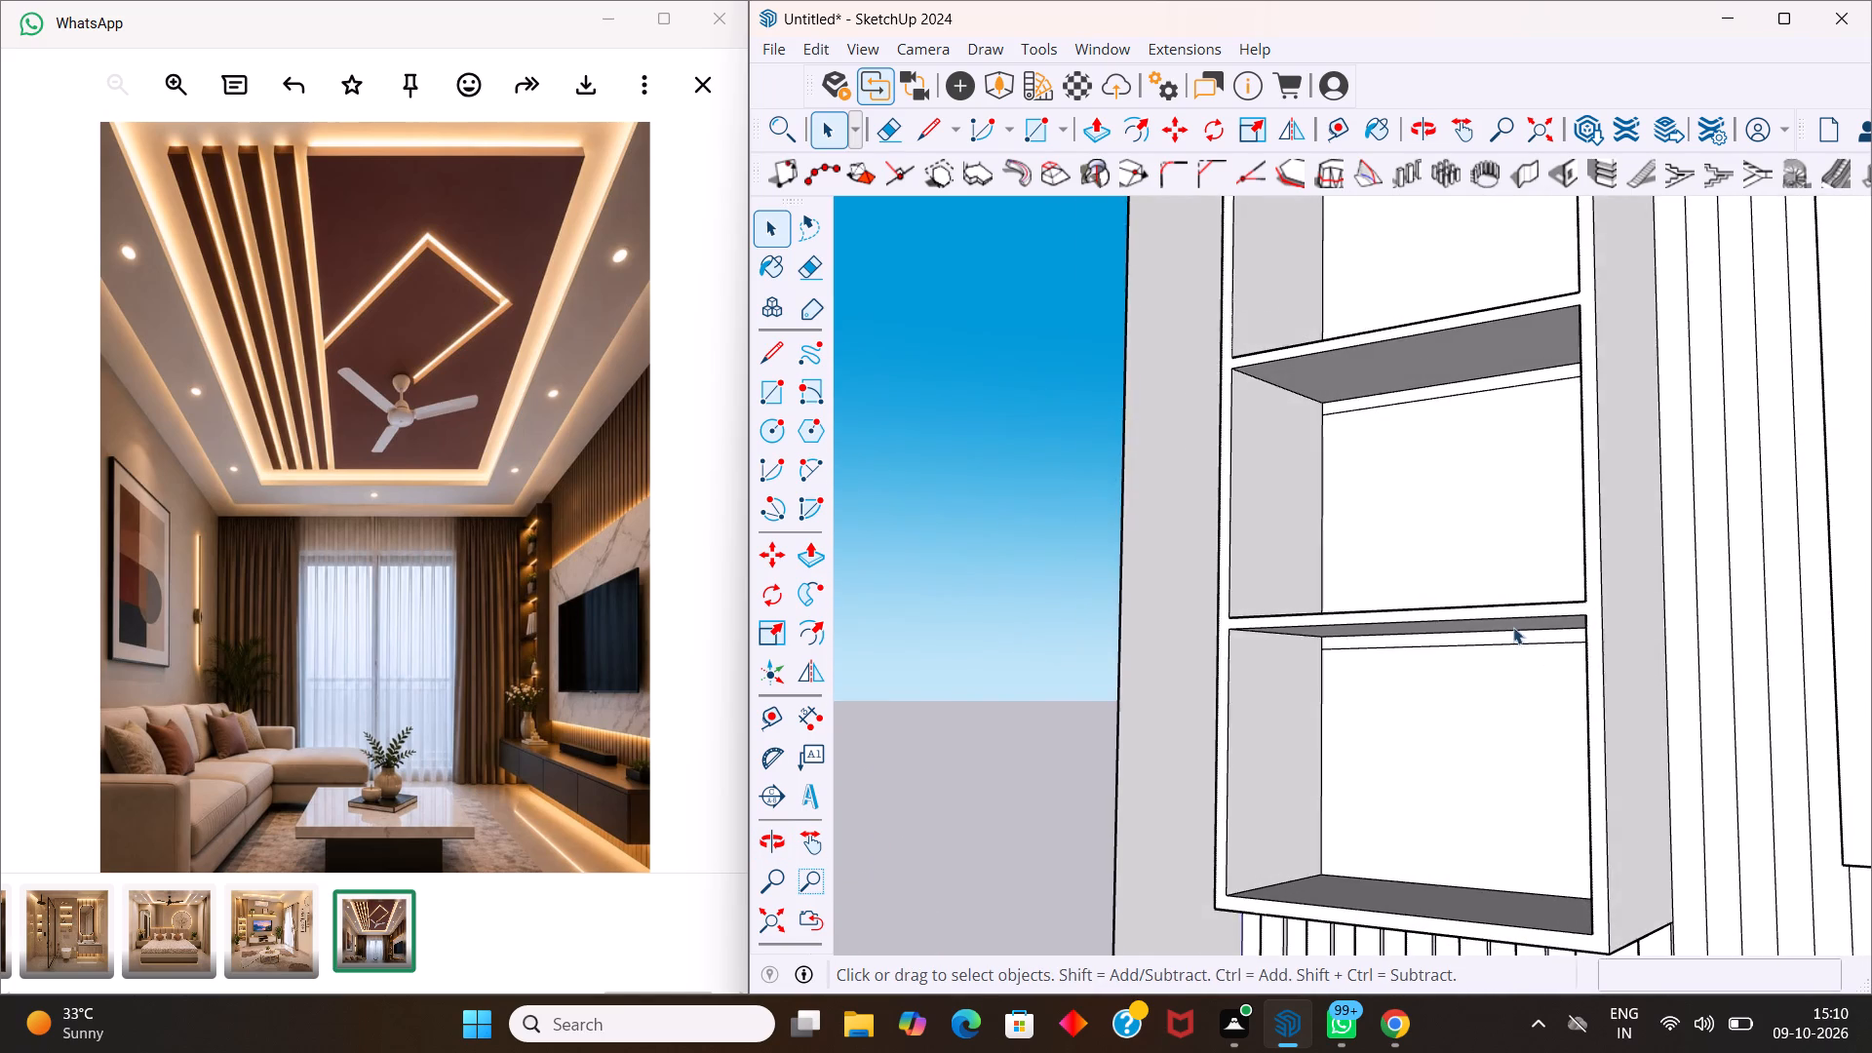
scroll(1513, 627, "up", 4)
left_click(1495, 641)
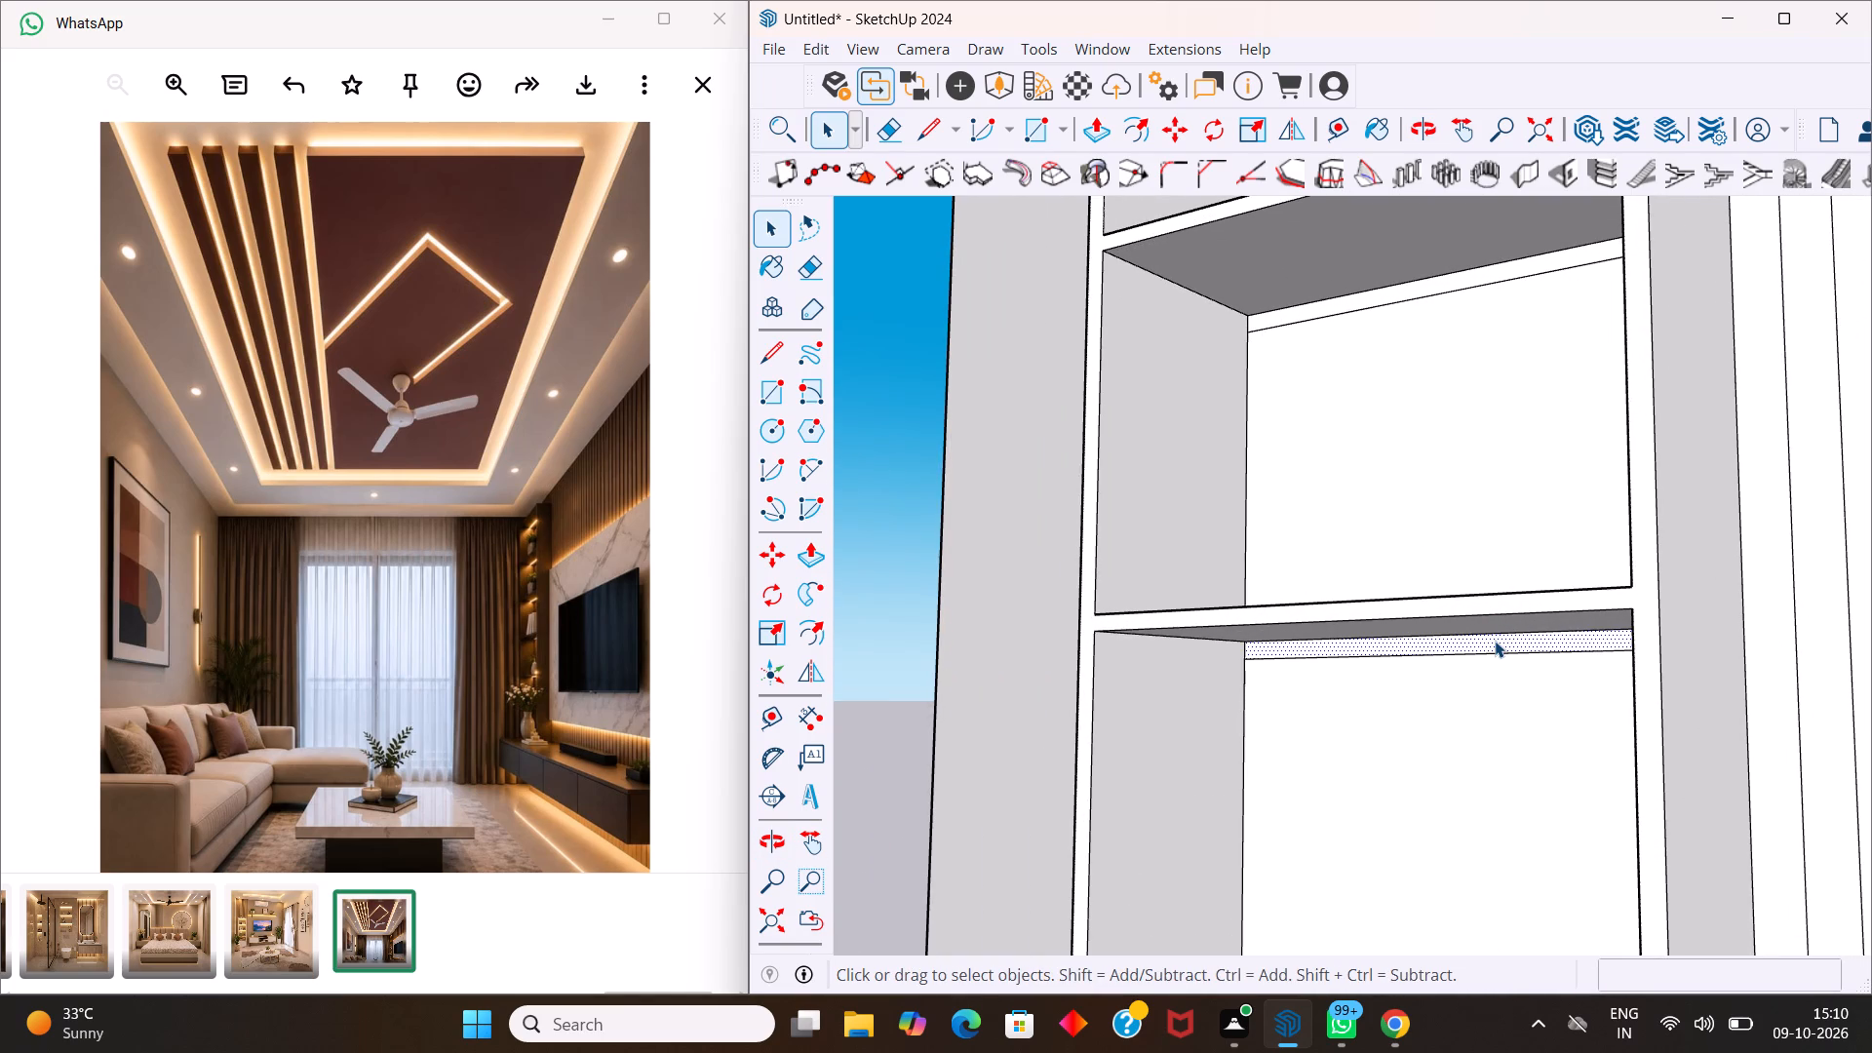
key("p")
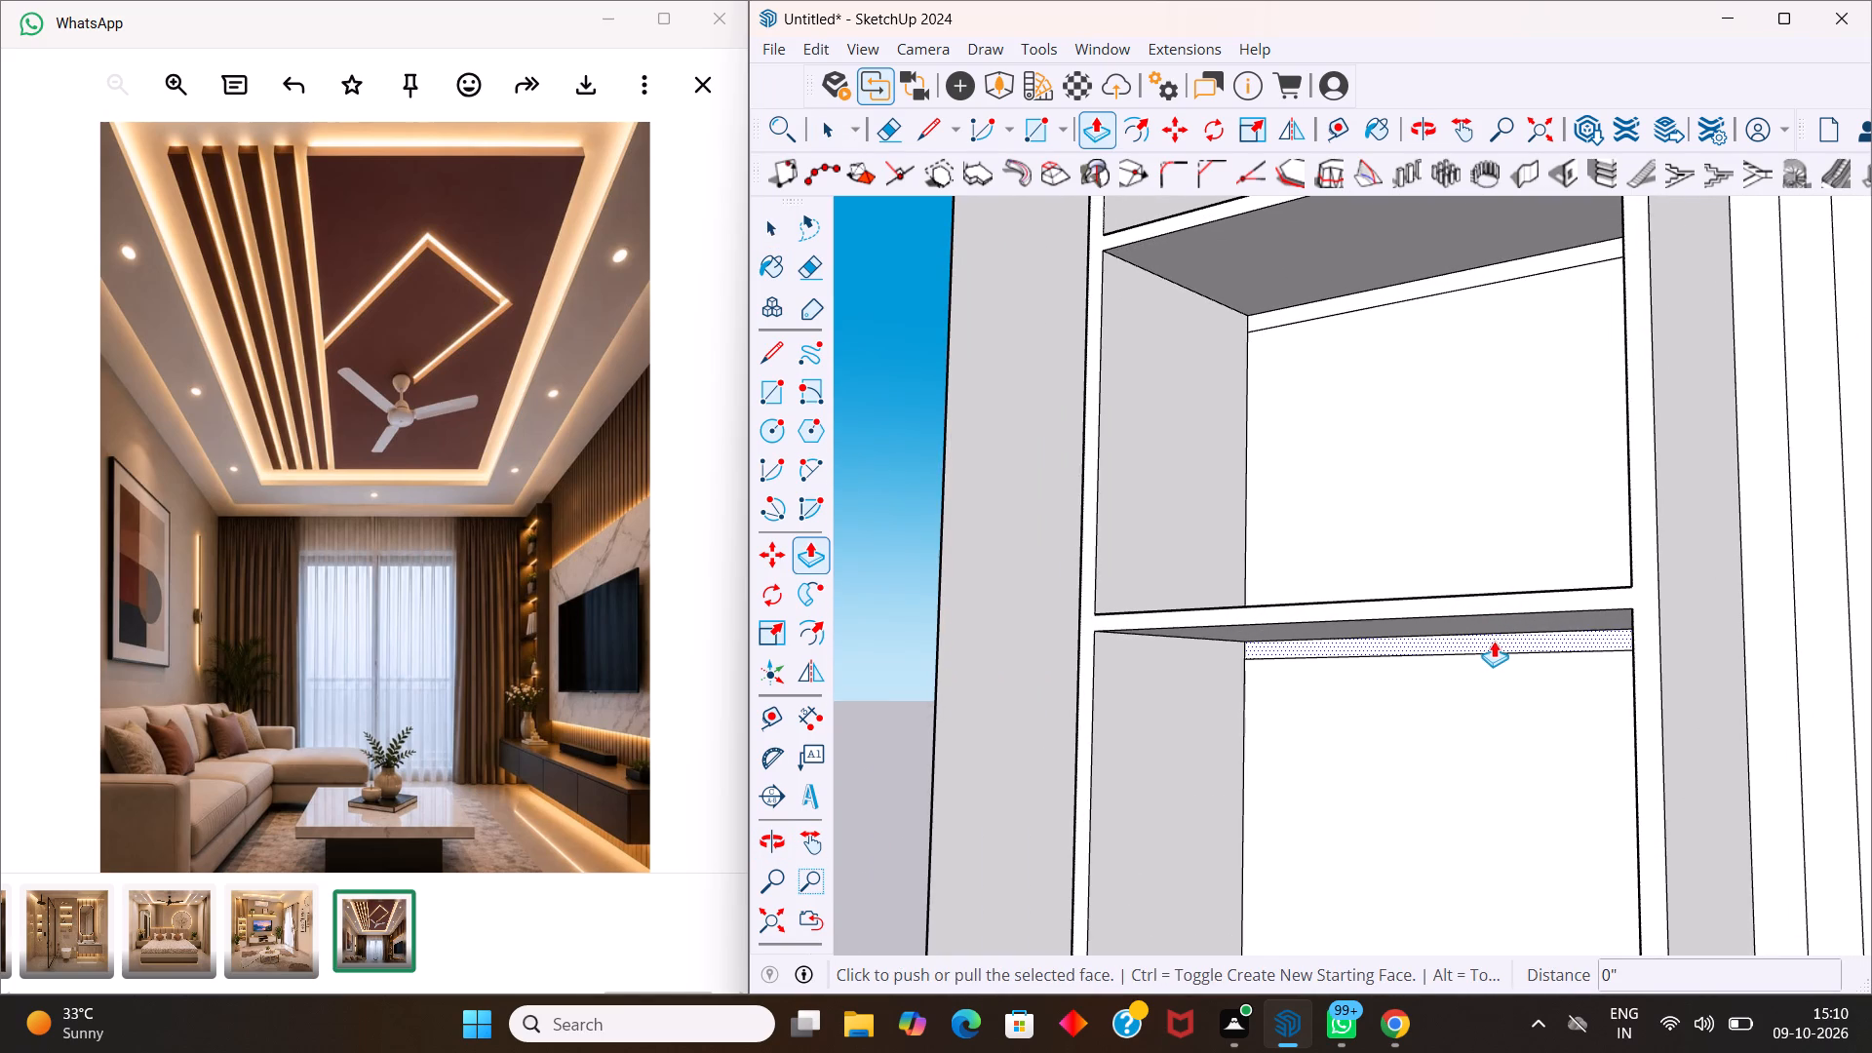
left_click_drag(1491, 638, 1477, 646)
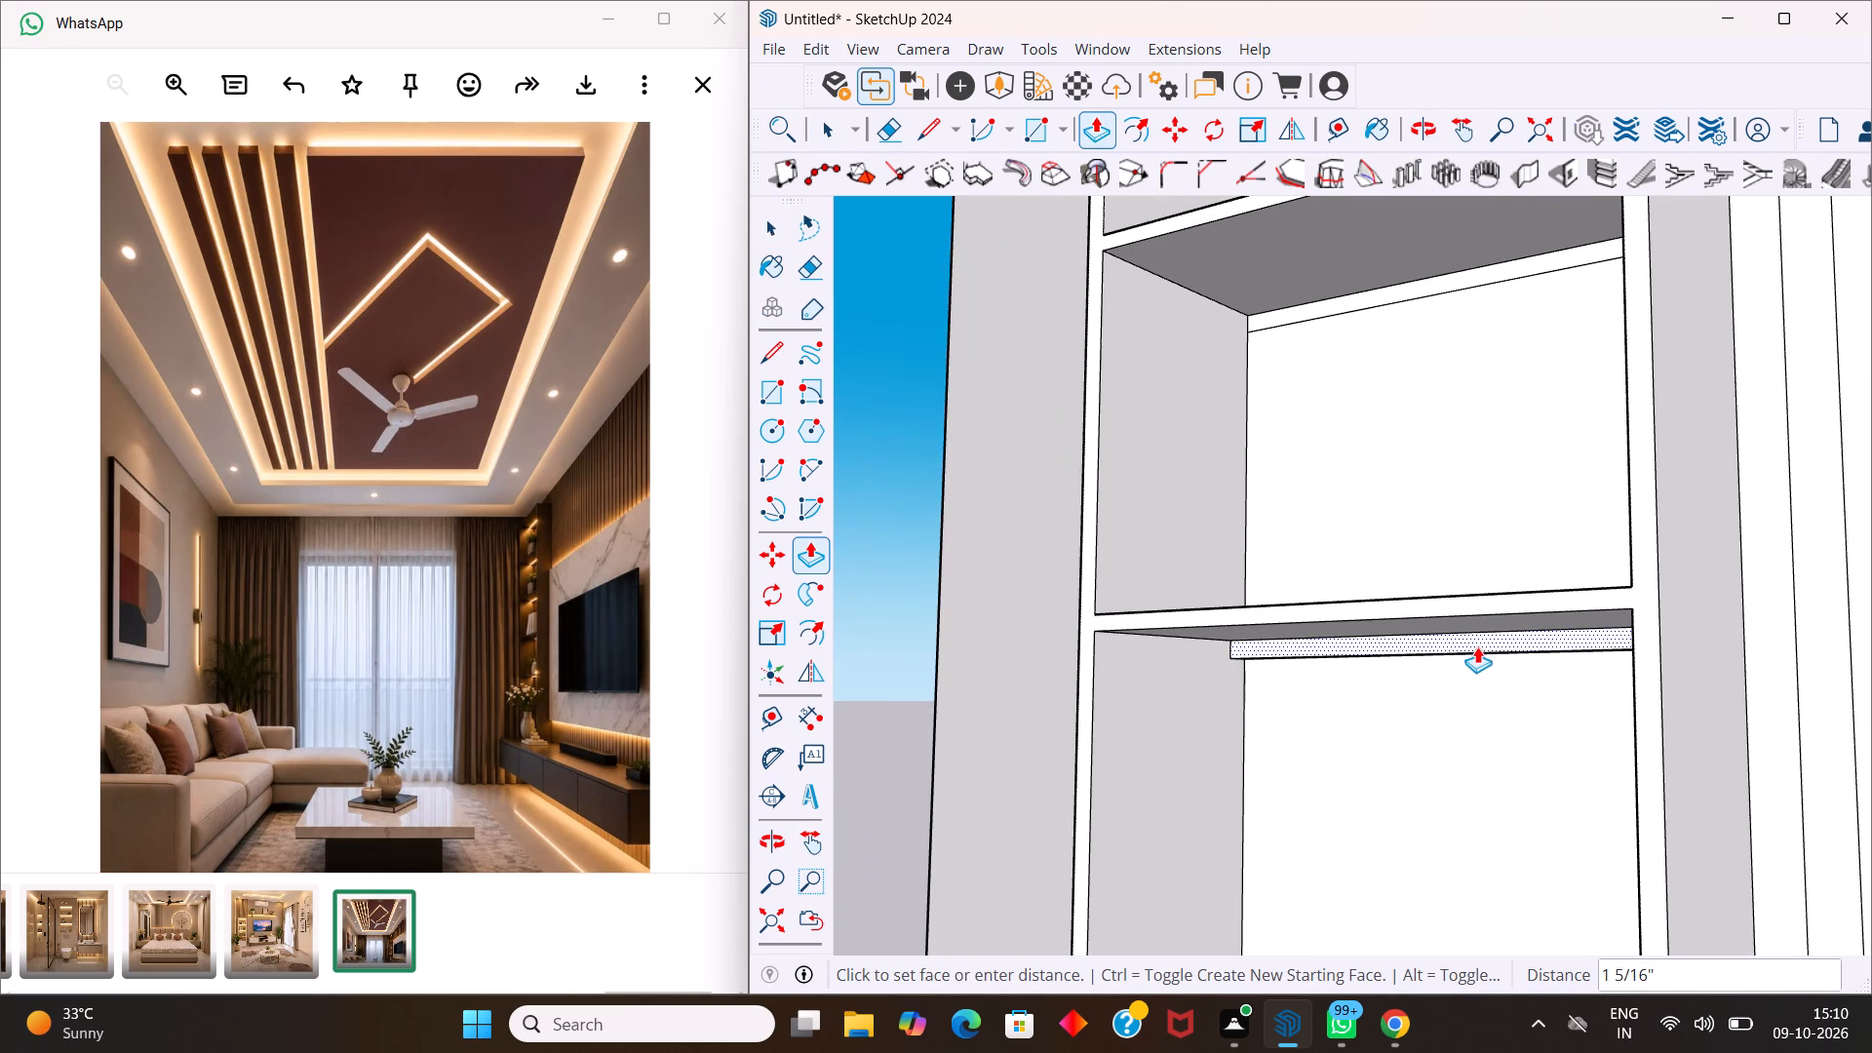
left_click_drag(1477, 646, 1477, 654)
key("0")
key("period")
key("2")
key("Return")
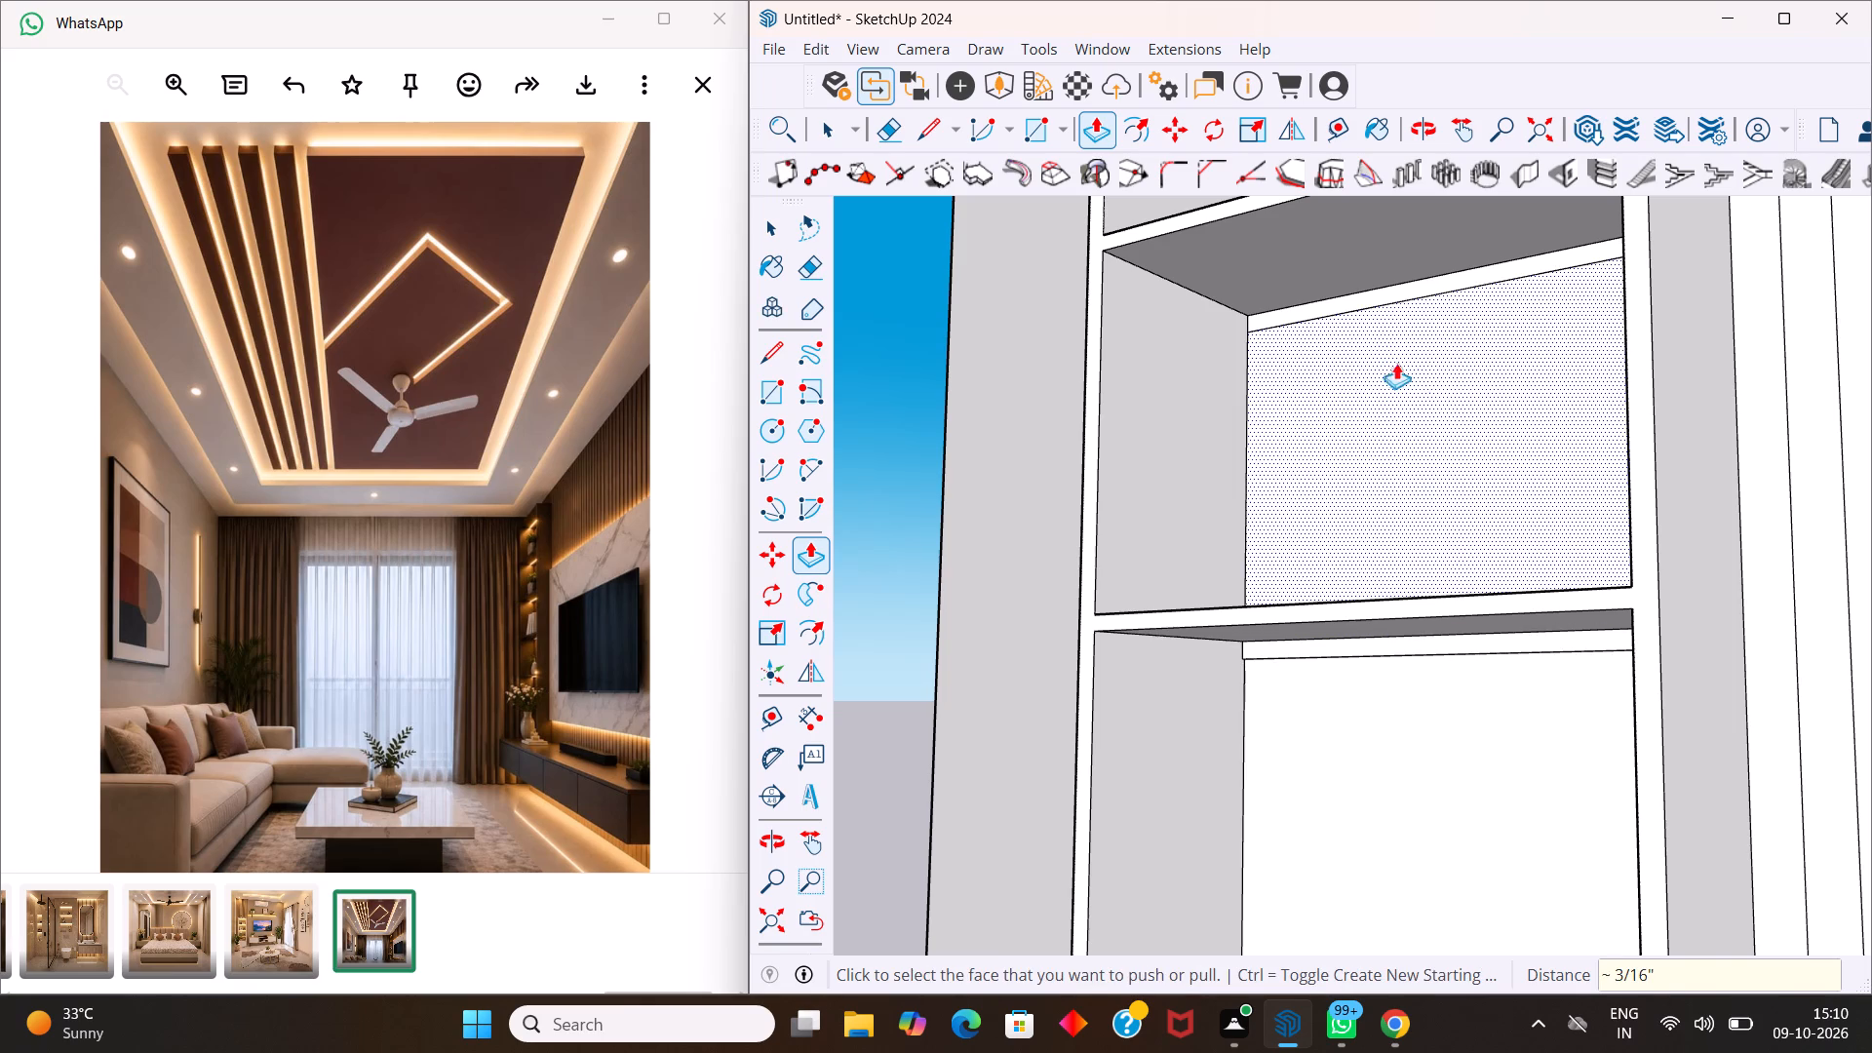
Extrude the thin strip at the top of the second-lowest compartment's back face by the same 0.2 inches.
scroll(1368, 295, "up", 2)
middle_click_drag(1361, 298, 1388, 440)
double_click(1432, 295)
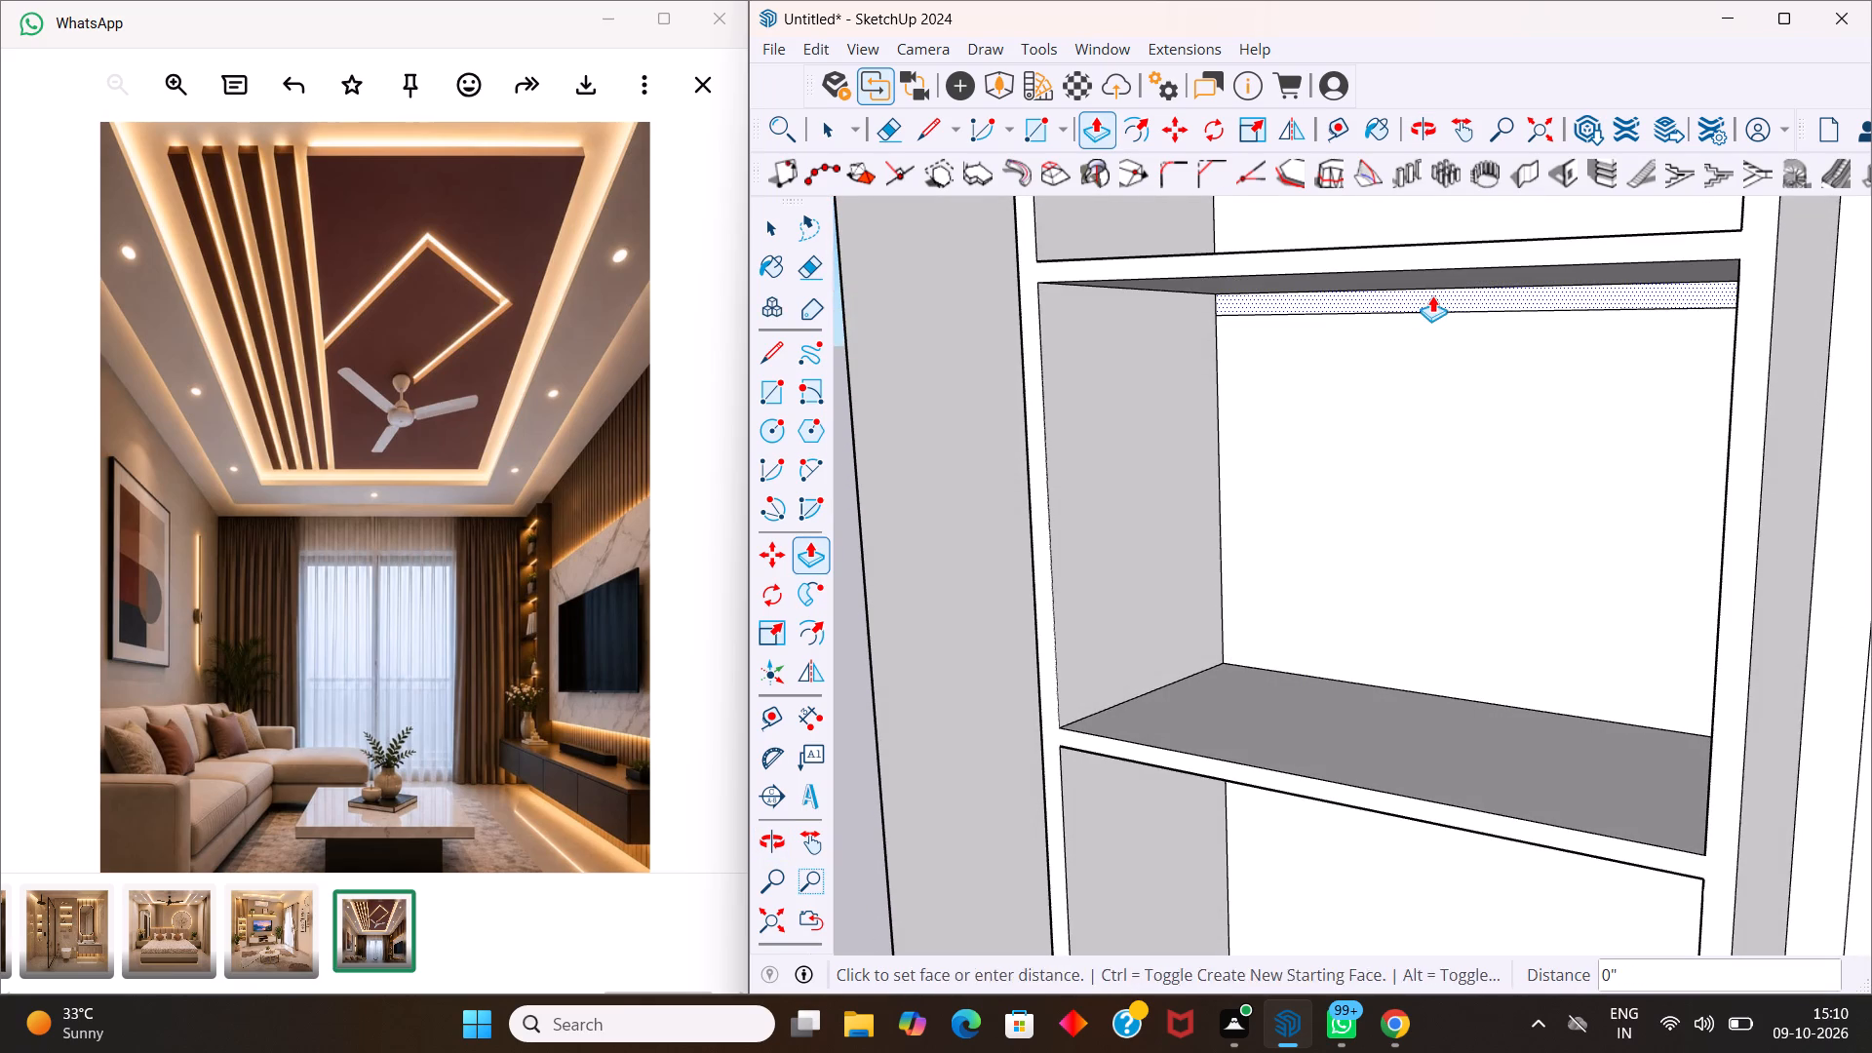
Examine the shelving unit's compartments and their back faces from several angles around the room.
middle_click_drag(1415, 289, 1209, 228)
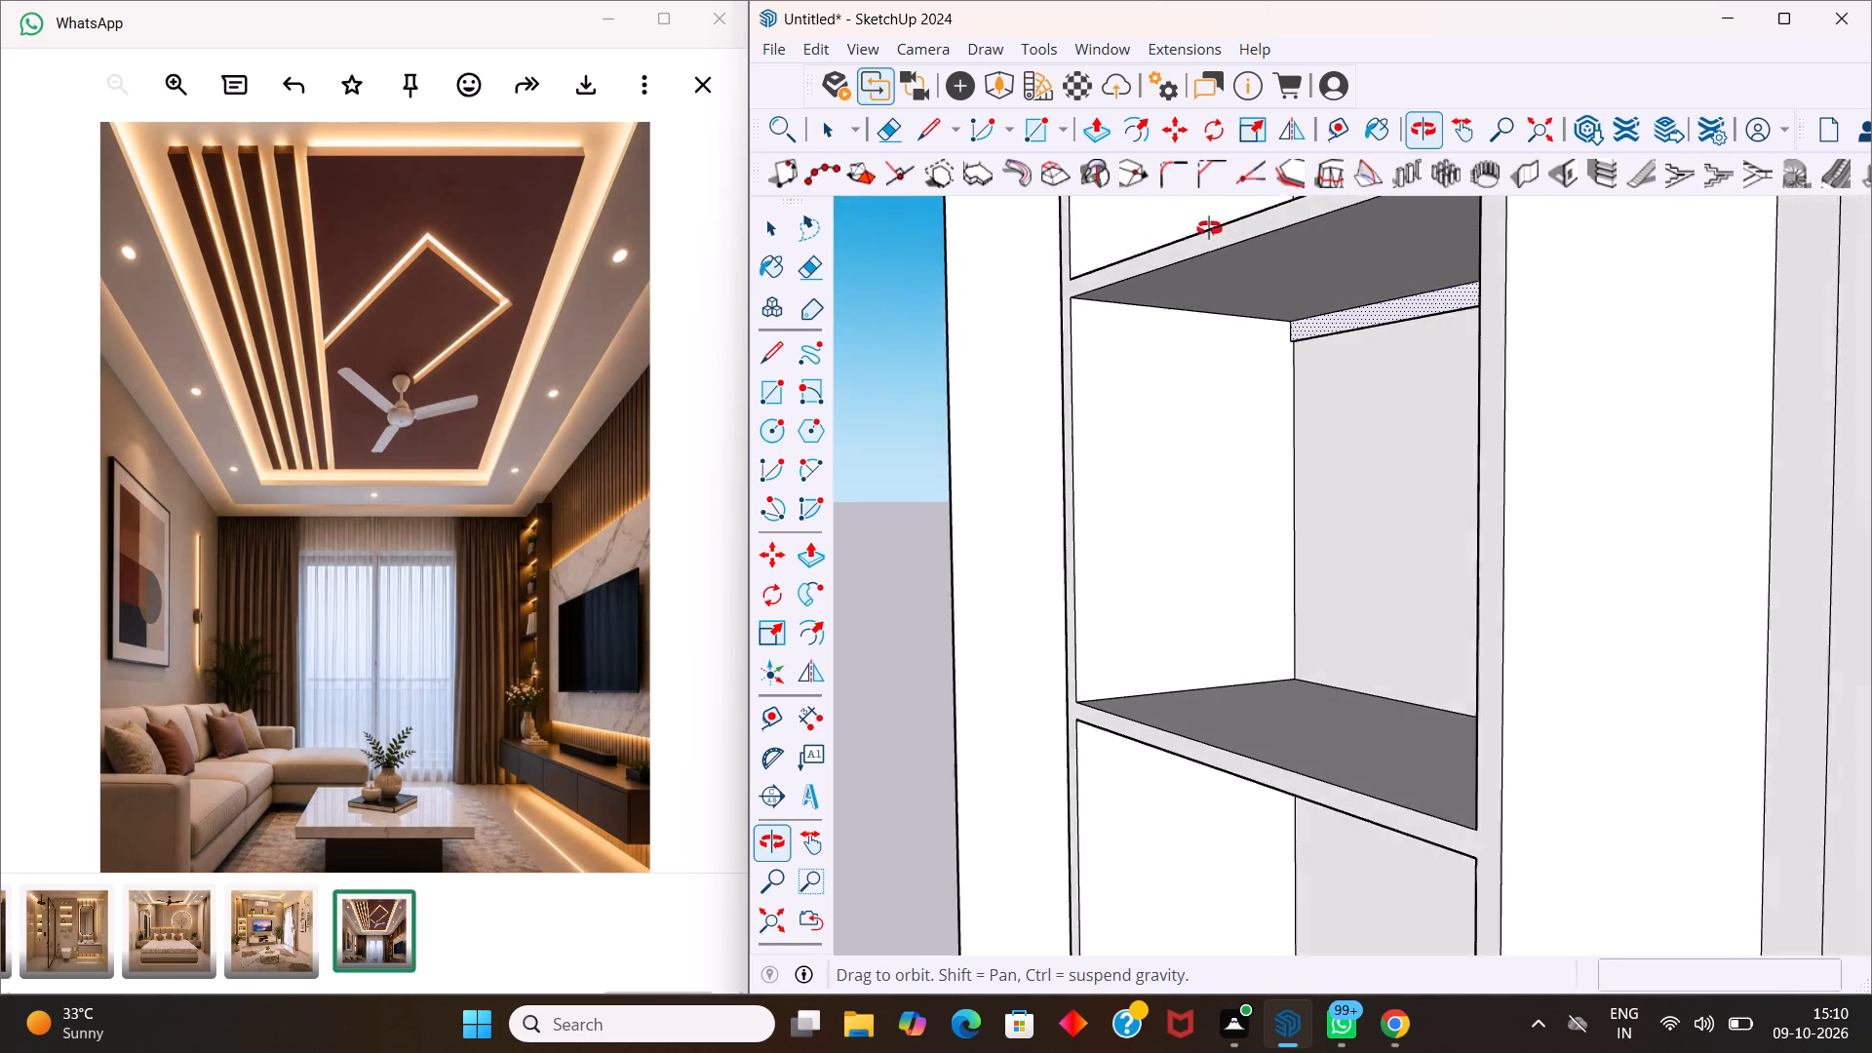
middle_click_drag(1209, 228, 1160, 220)
middle_click_drag(1179, 253, 1244, 324)
scroll(1244, 324, "up", 1)
scroll(1244, 323, "down", 5)
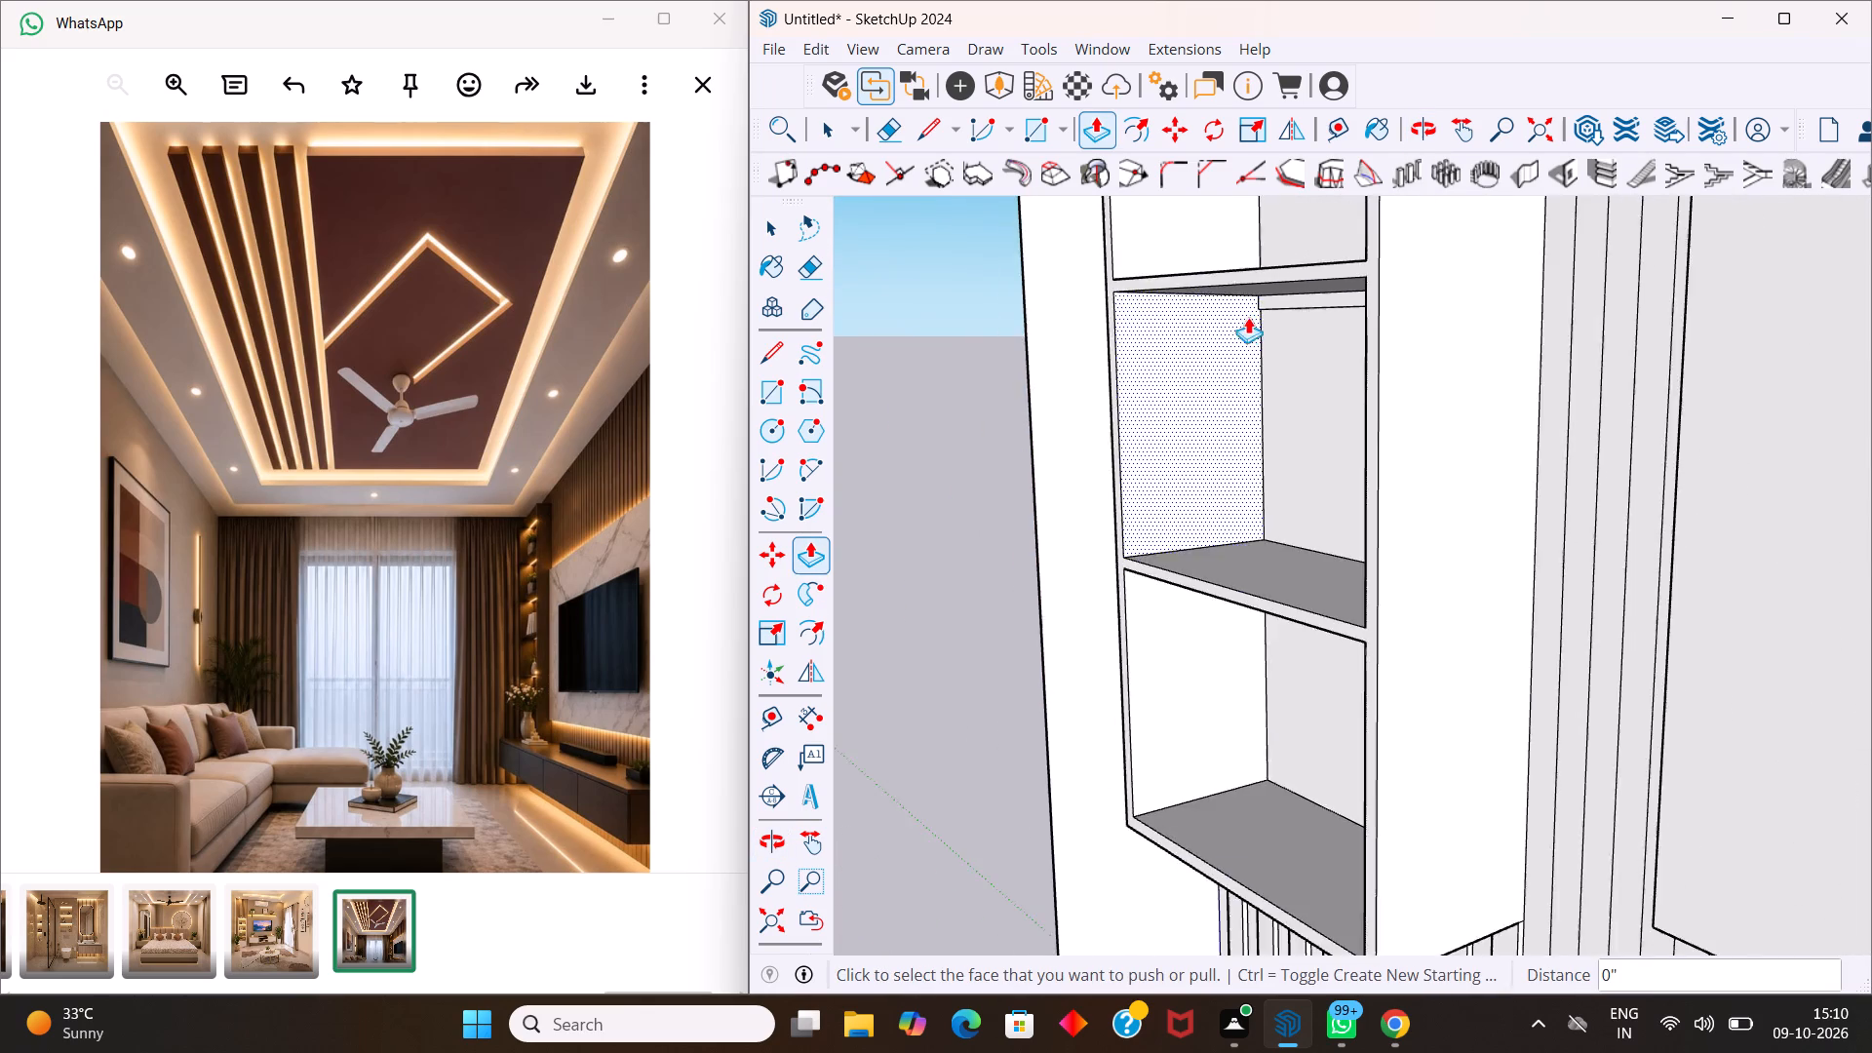
scroll(1248, 302, "down", 5)
scroll(1271, 246, "up", 3)
scroll(1271, 204, "down", 6)
scroll(1375, 347, "down", 4)
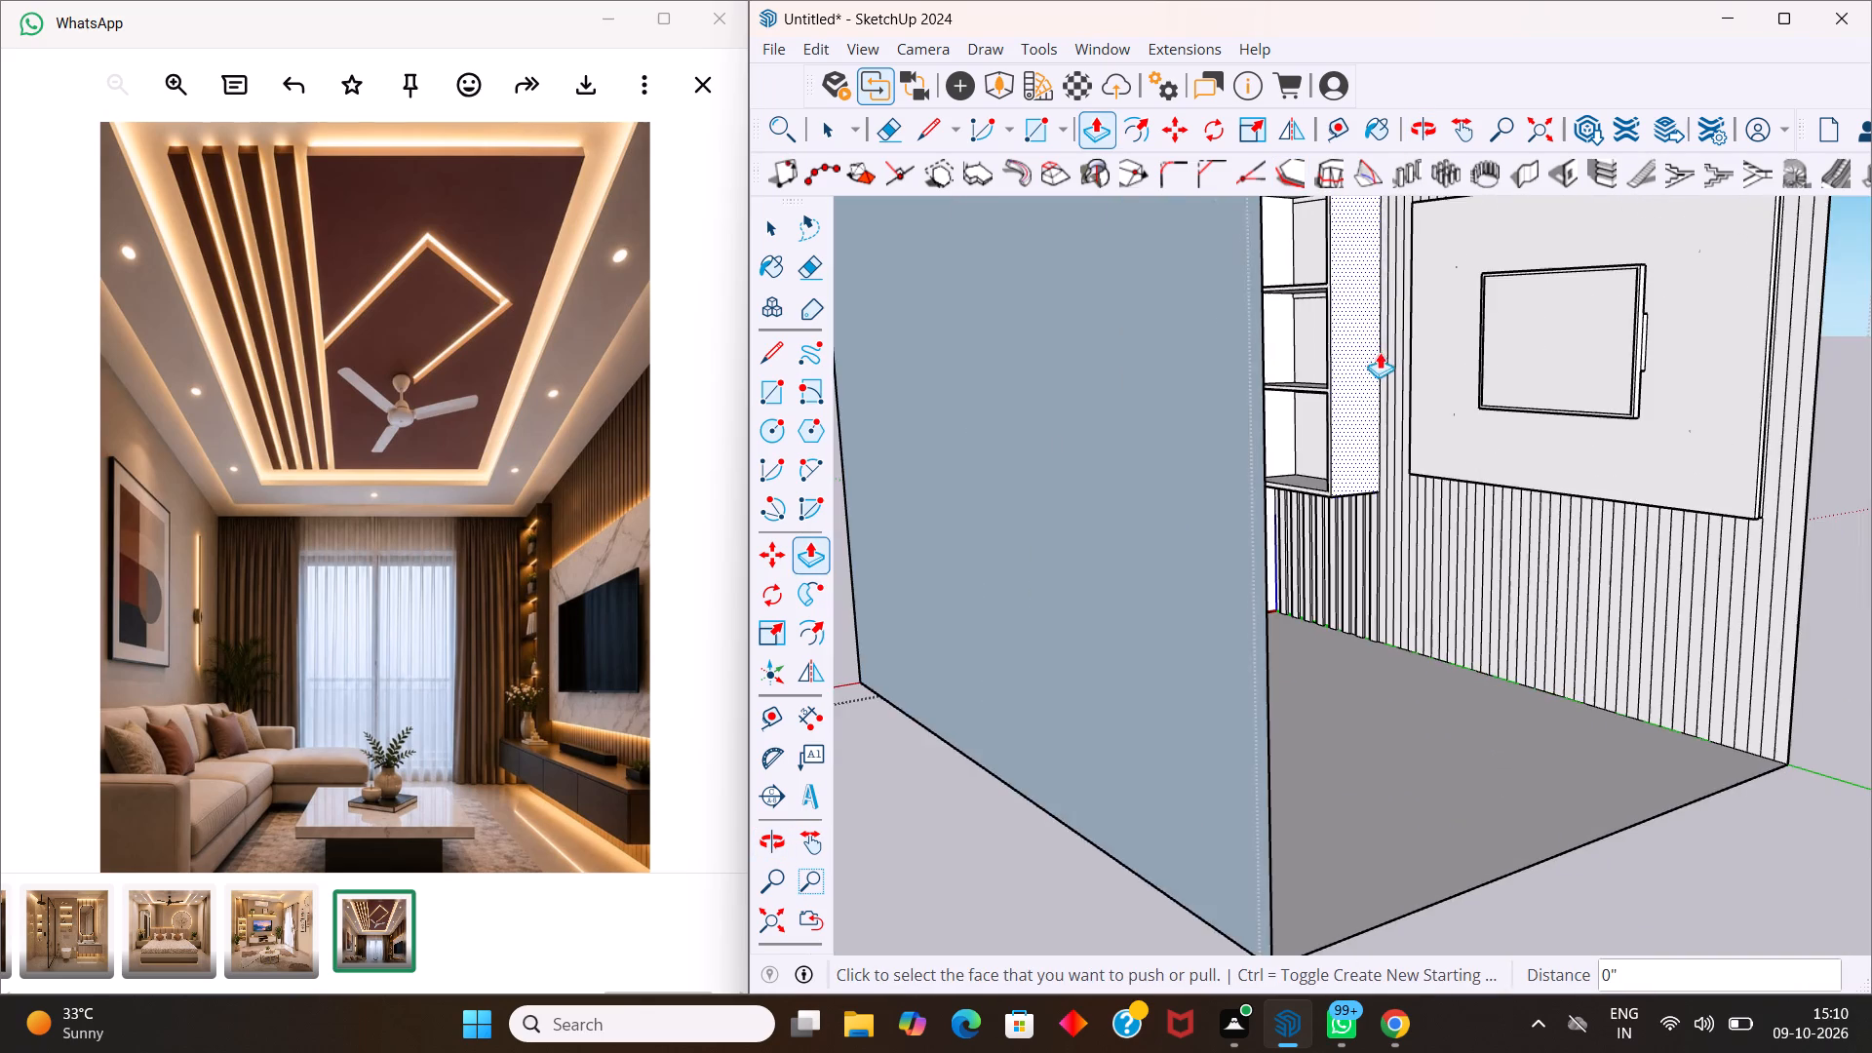
middle_click_drag(1387, 352, 1281, 322)
scroll(1341, 245, "up", 1)
scroll(1341, 243, "down", 10)
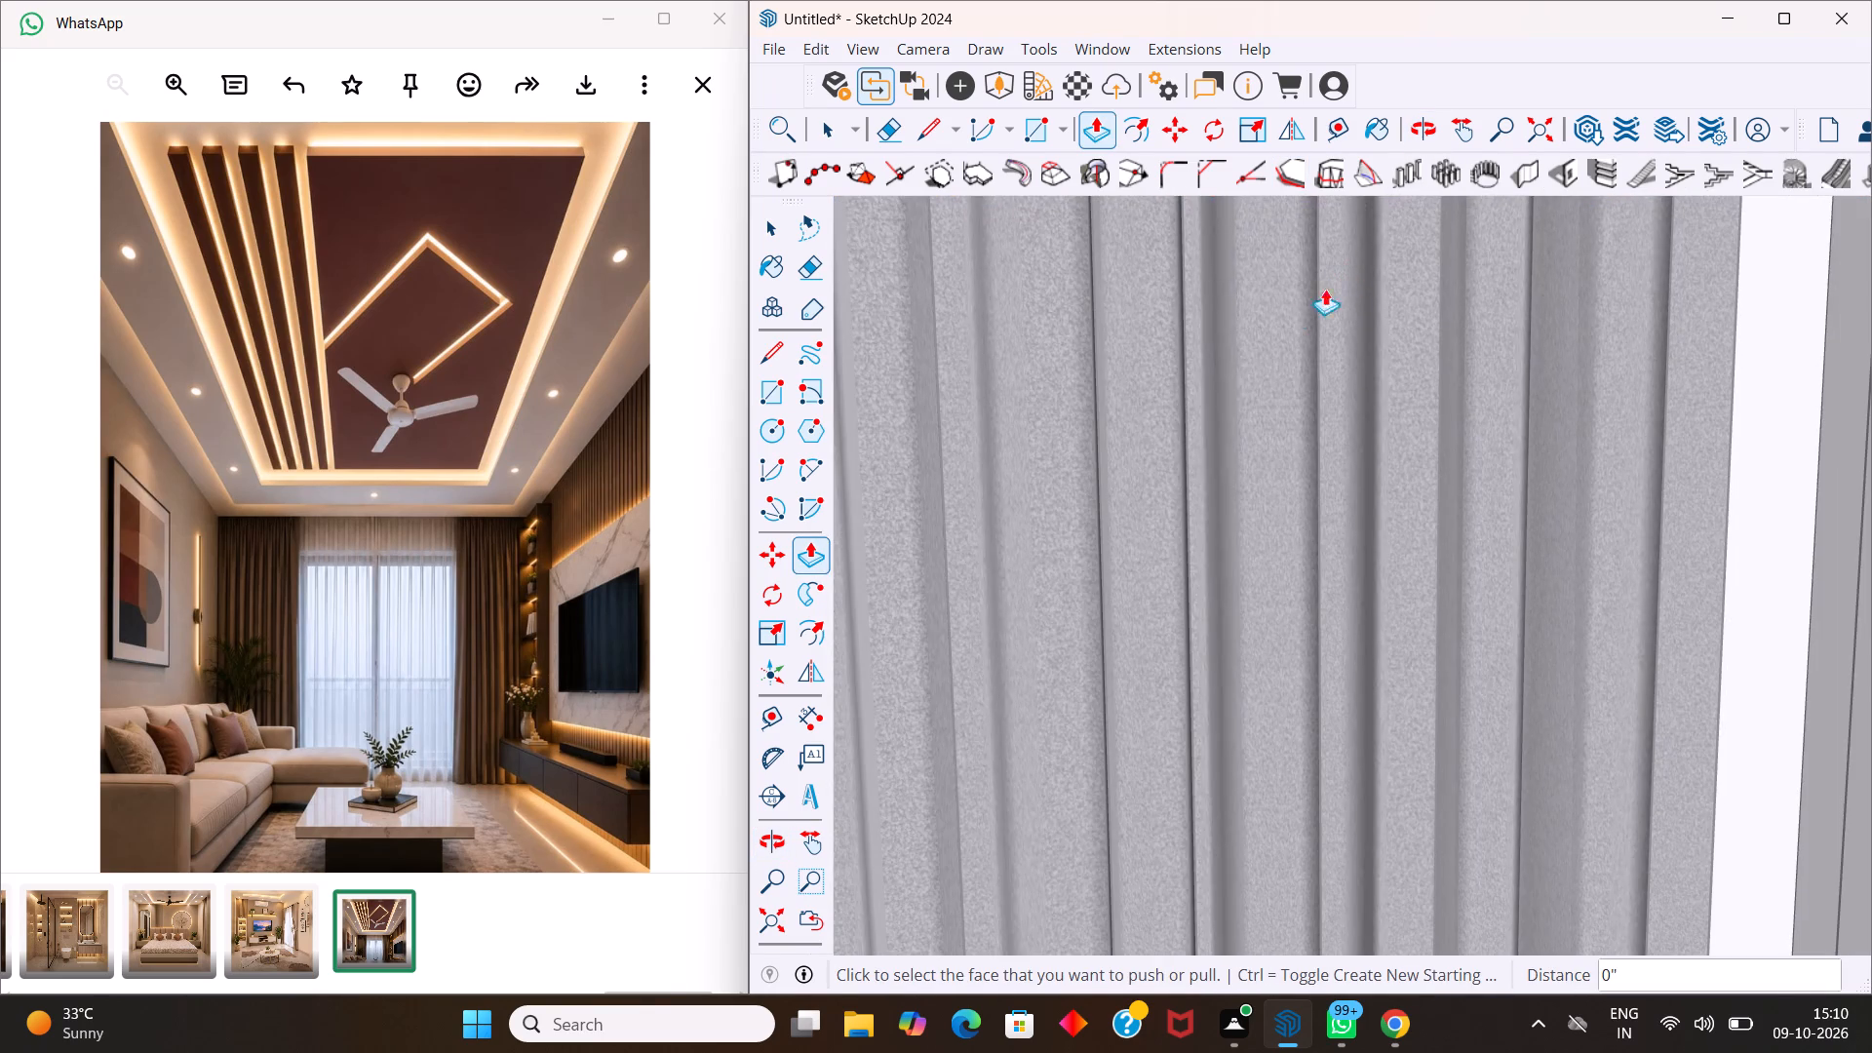
scroll(1305, 296, "down", 5)
scroll(1348, 301, "down", 16)
scroll(1345, 302, "down", 20)
scroll(1345, 302, "down", 15)
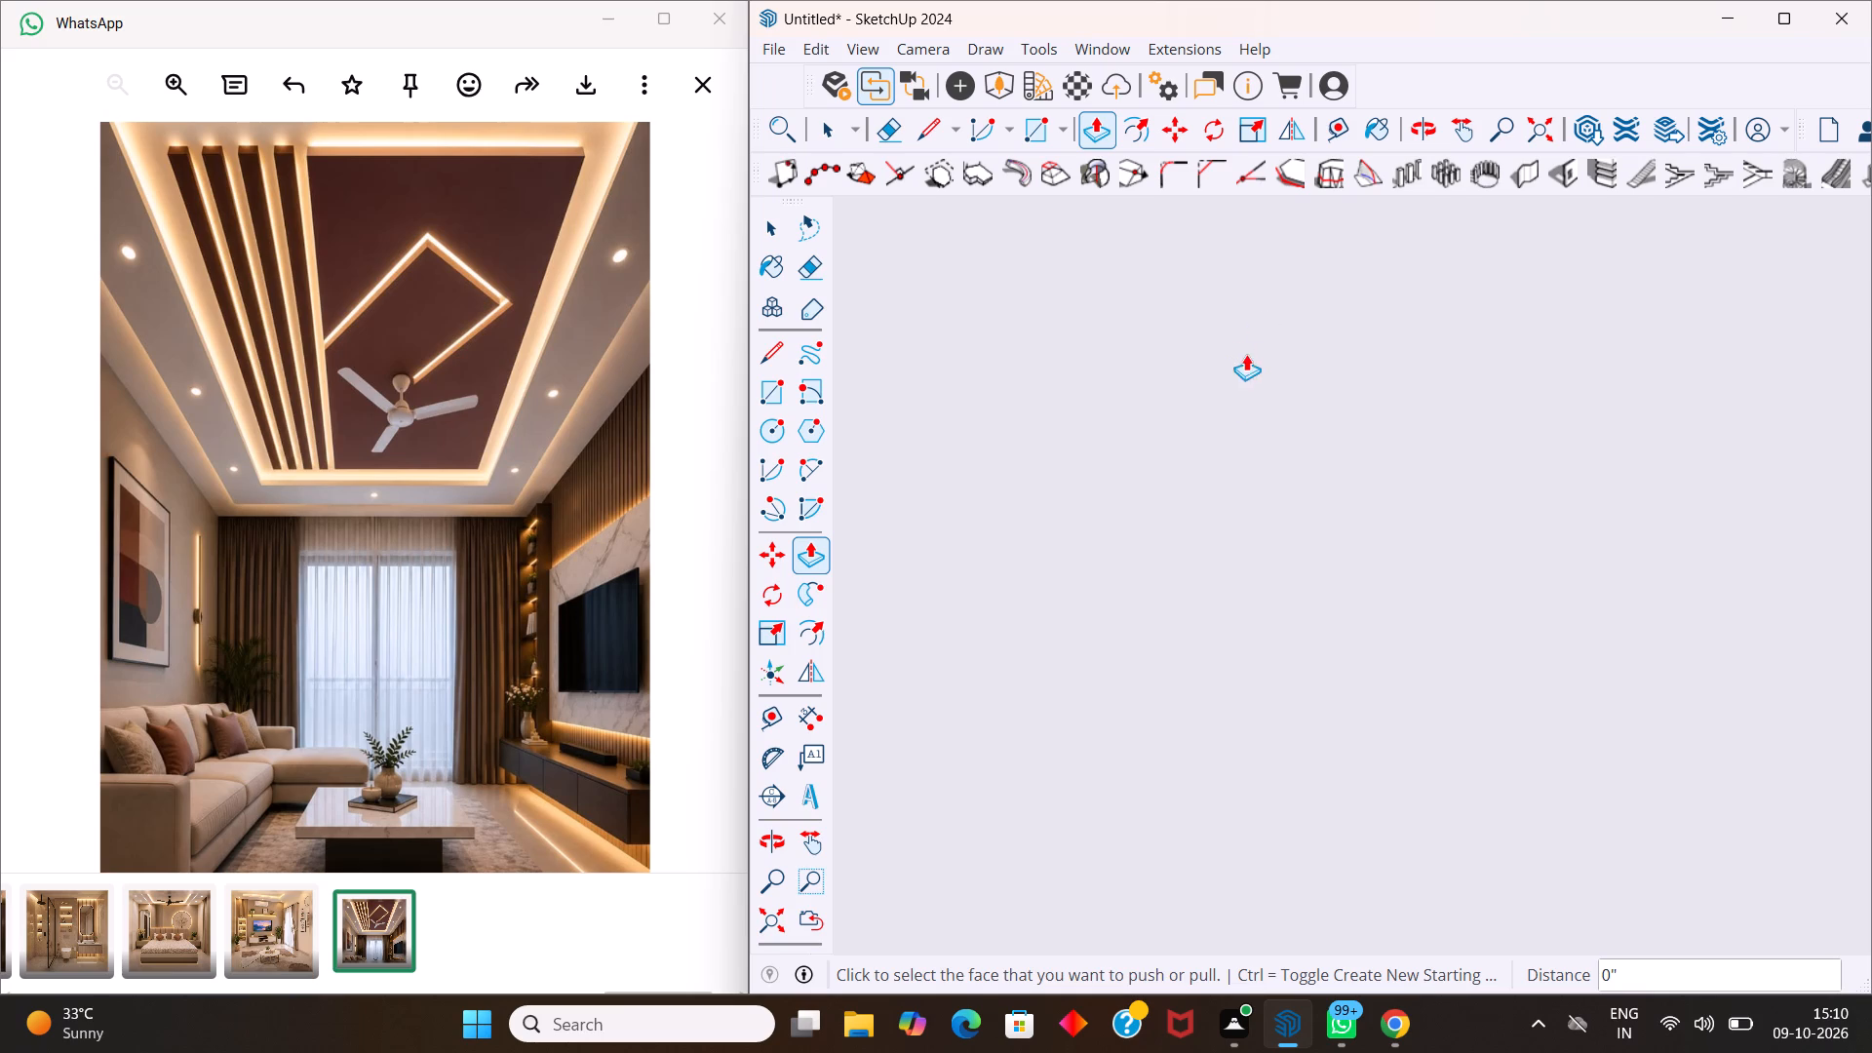
scroll(1246, 354, "down", 20)
scroll(1246, 354, "down", 10)
scroll(1319, 397, "down", 5)
middle_click_drag(1530, 355, 966, 457)
scroll(1003, 431, "down", 12)
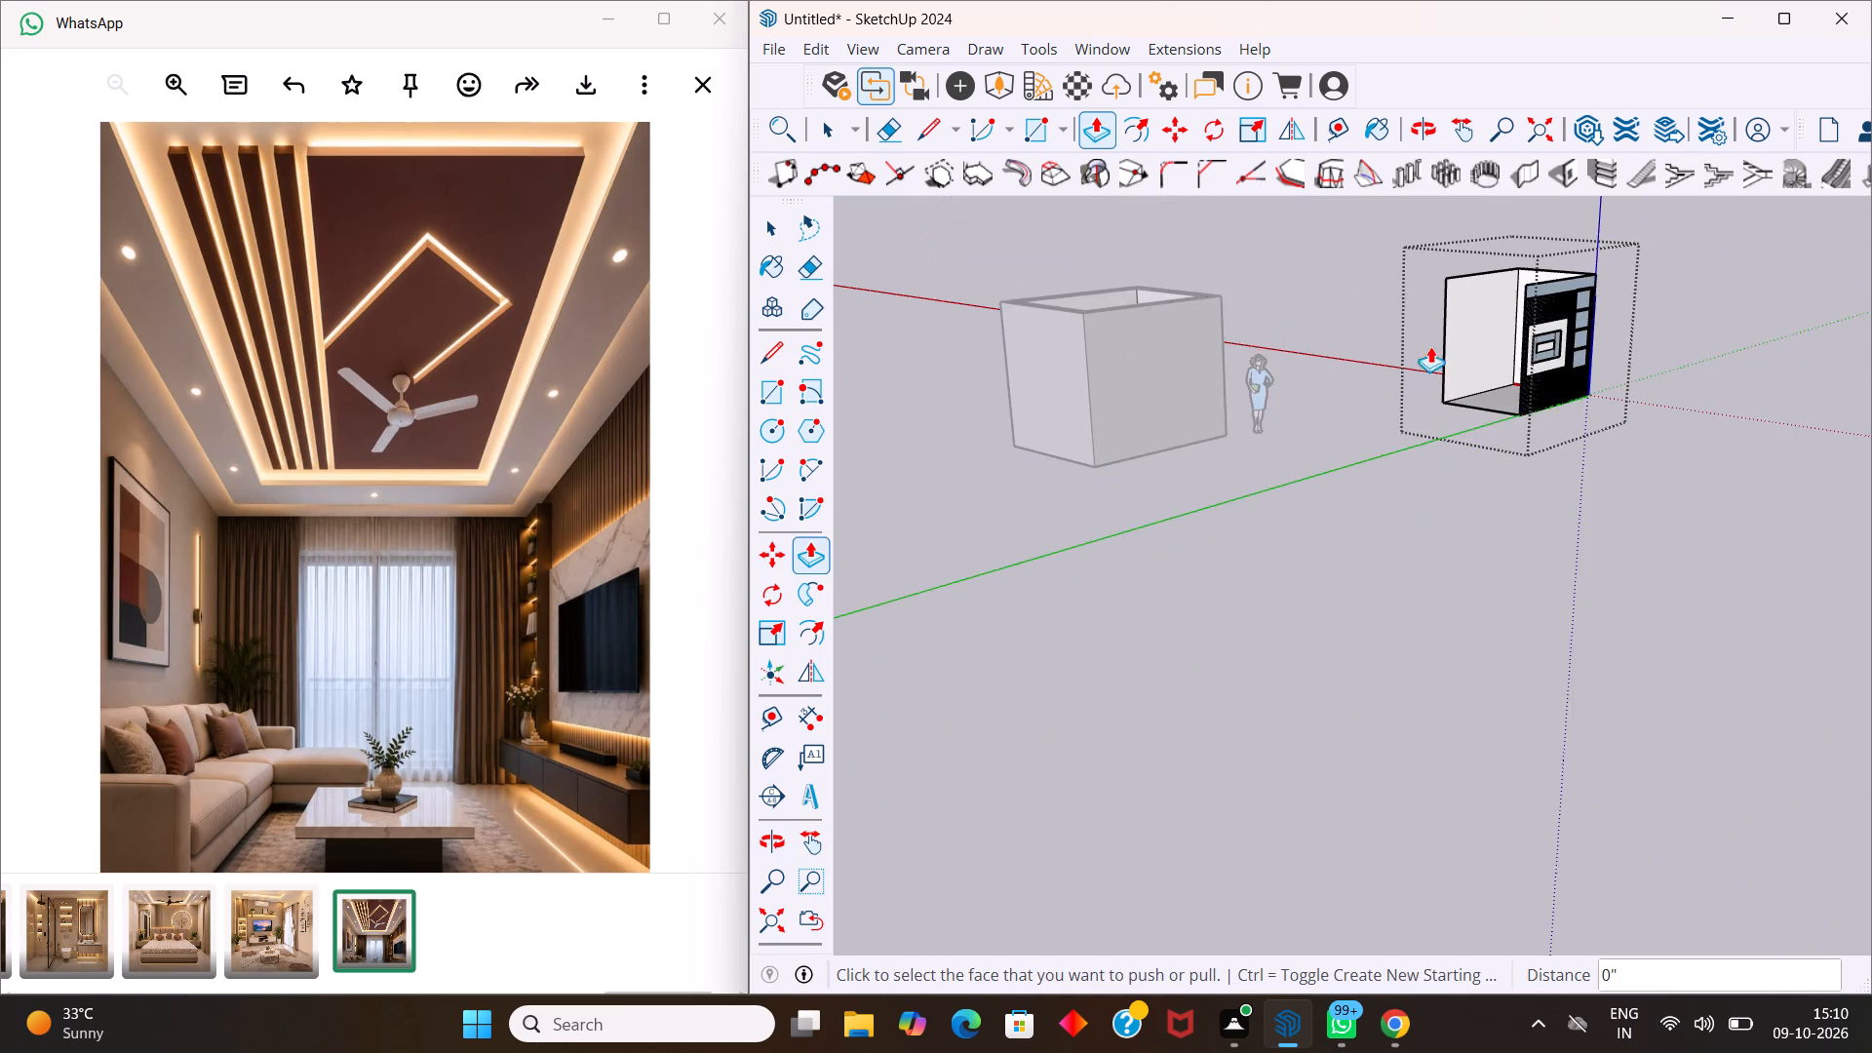
scroll(1428, 349, "up", 19)
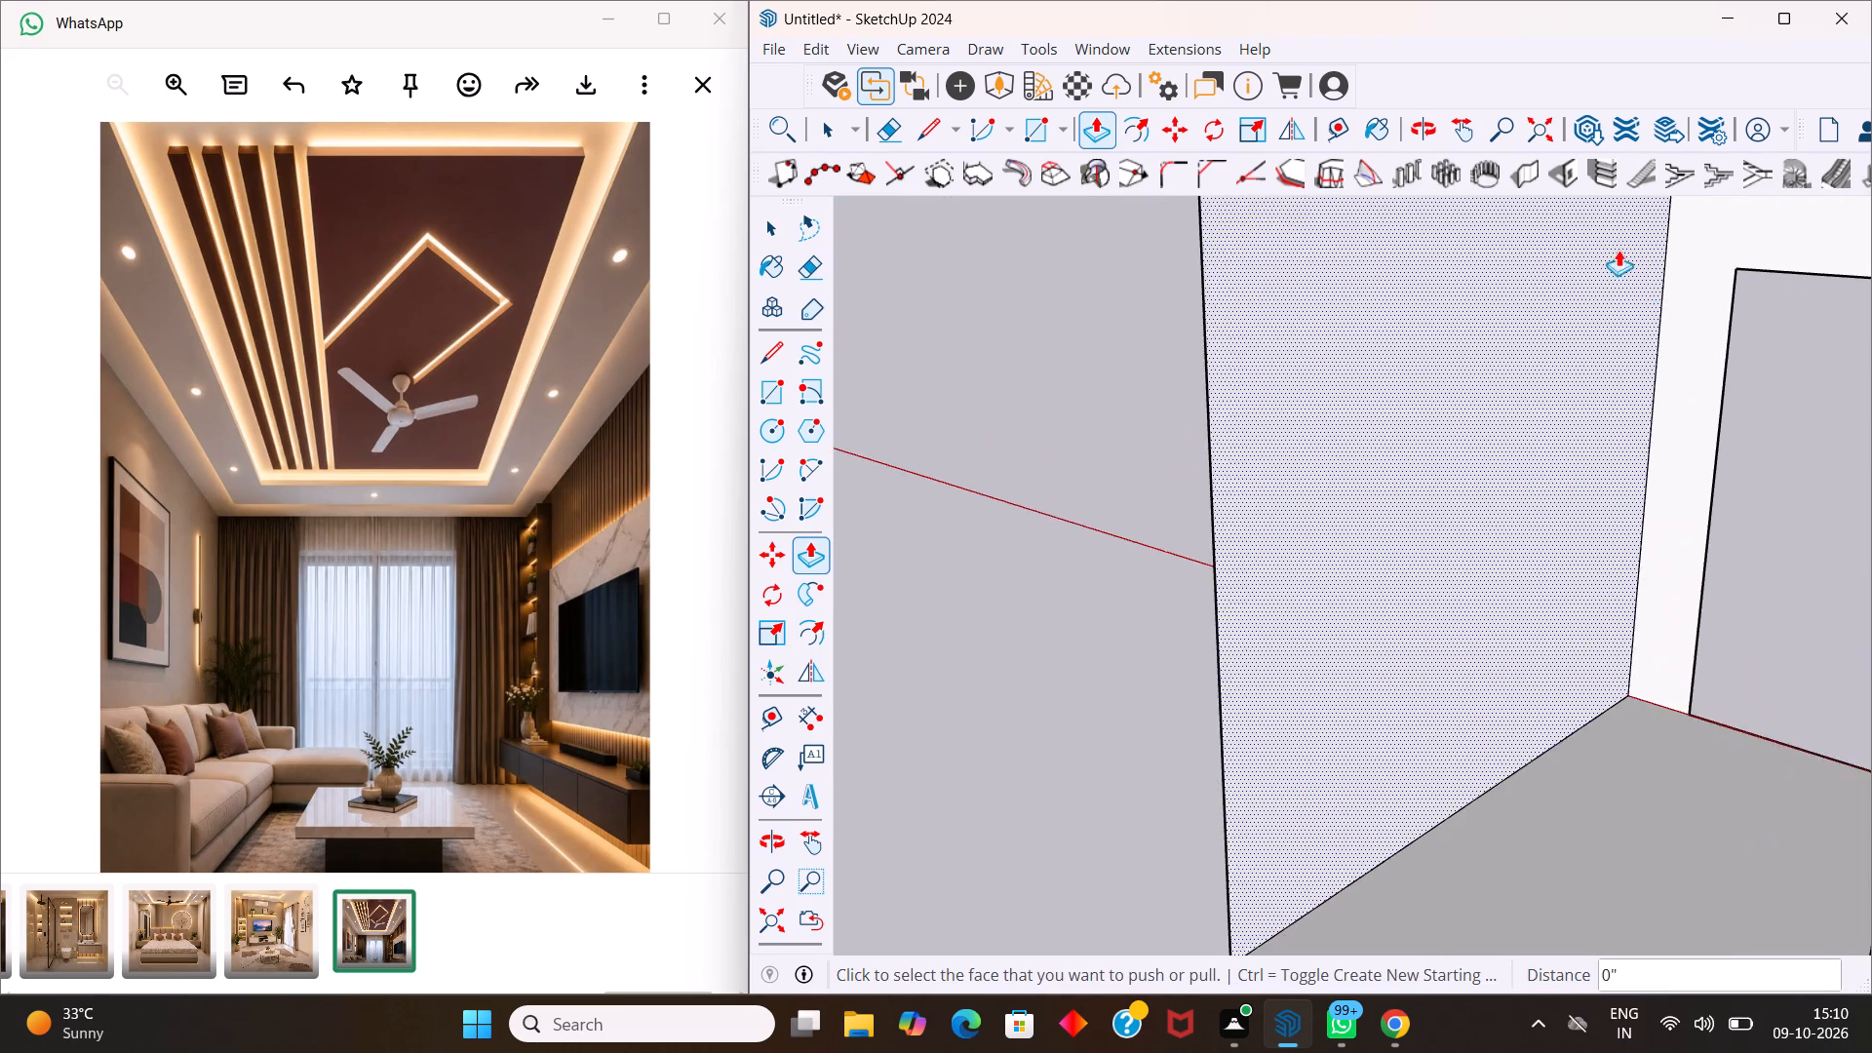
scroll(1622, 249, "down", 11)
middle_click_drag(1459, 291, 1600, 310)
scroll(1563, 216, "up", 3)
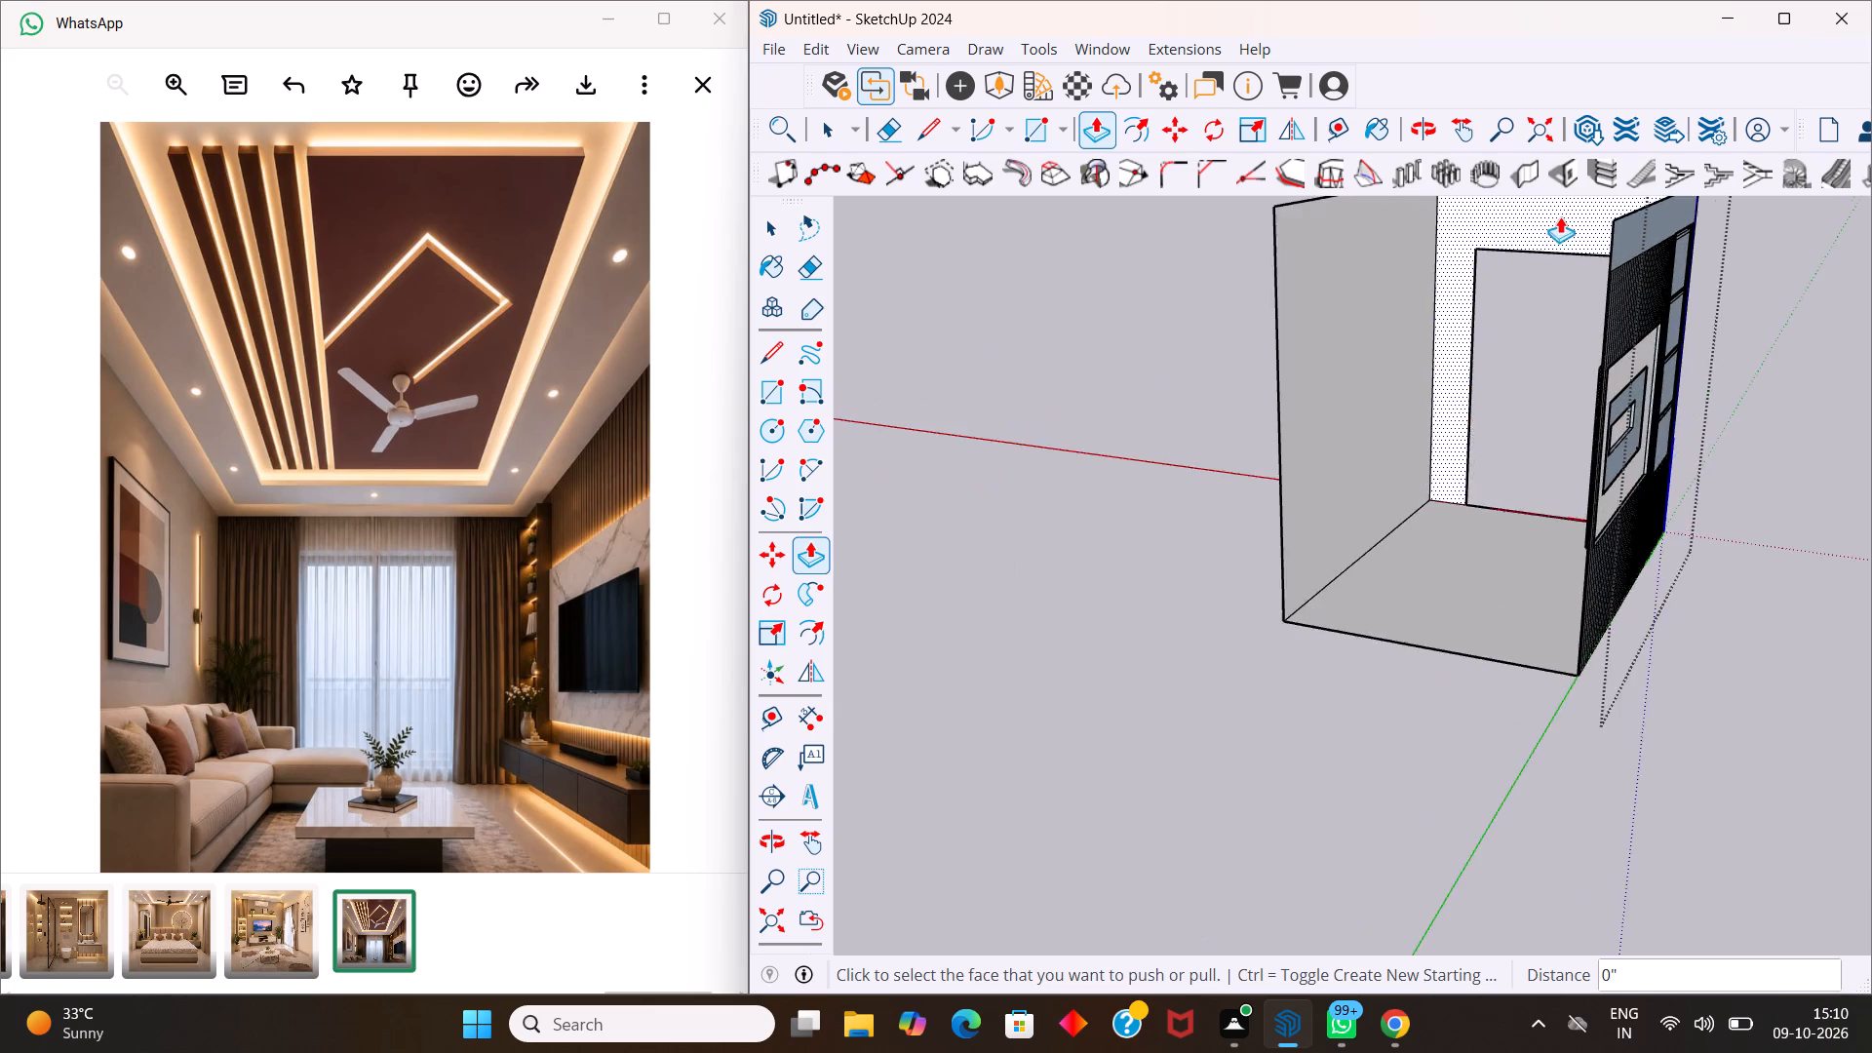
scroll(1560, 216, "up", 15)
middle_click_drag(1592, 294, 1866, 310)
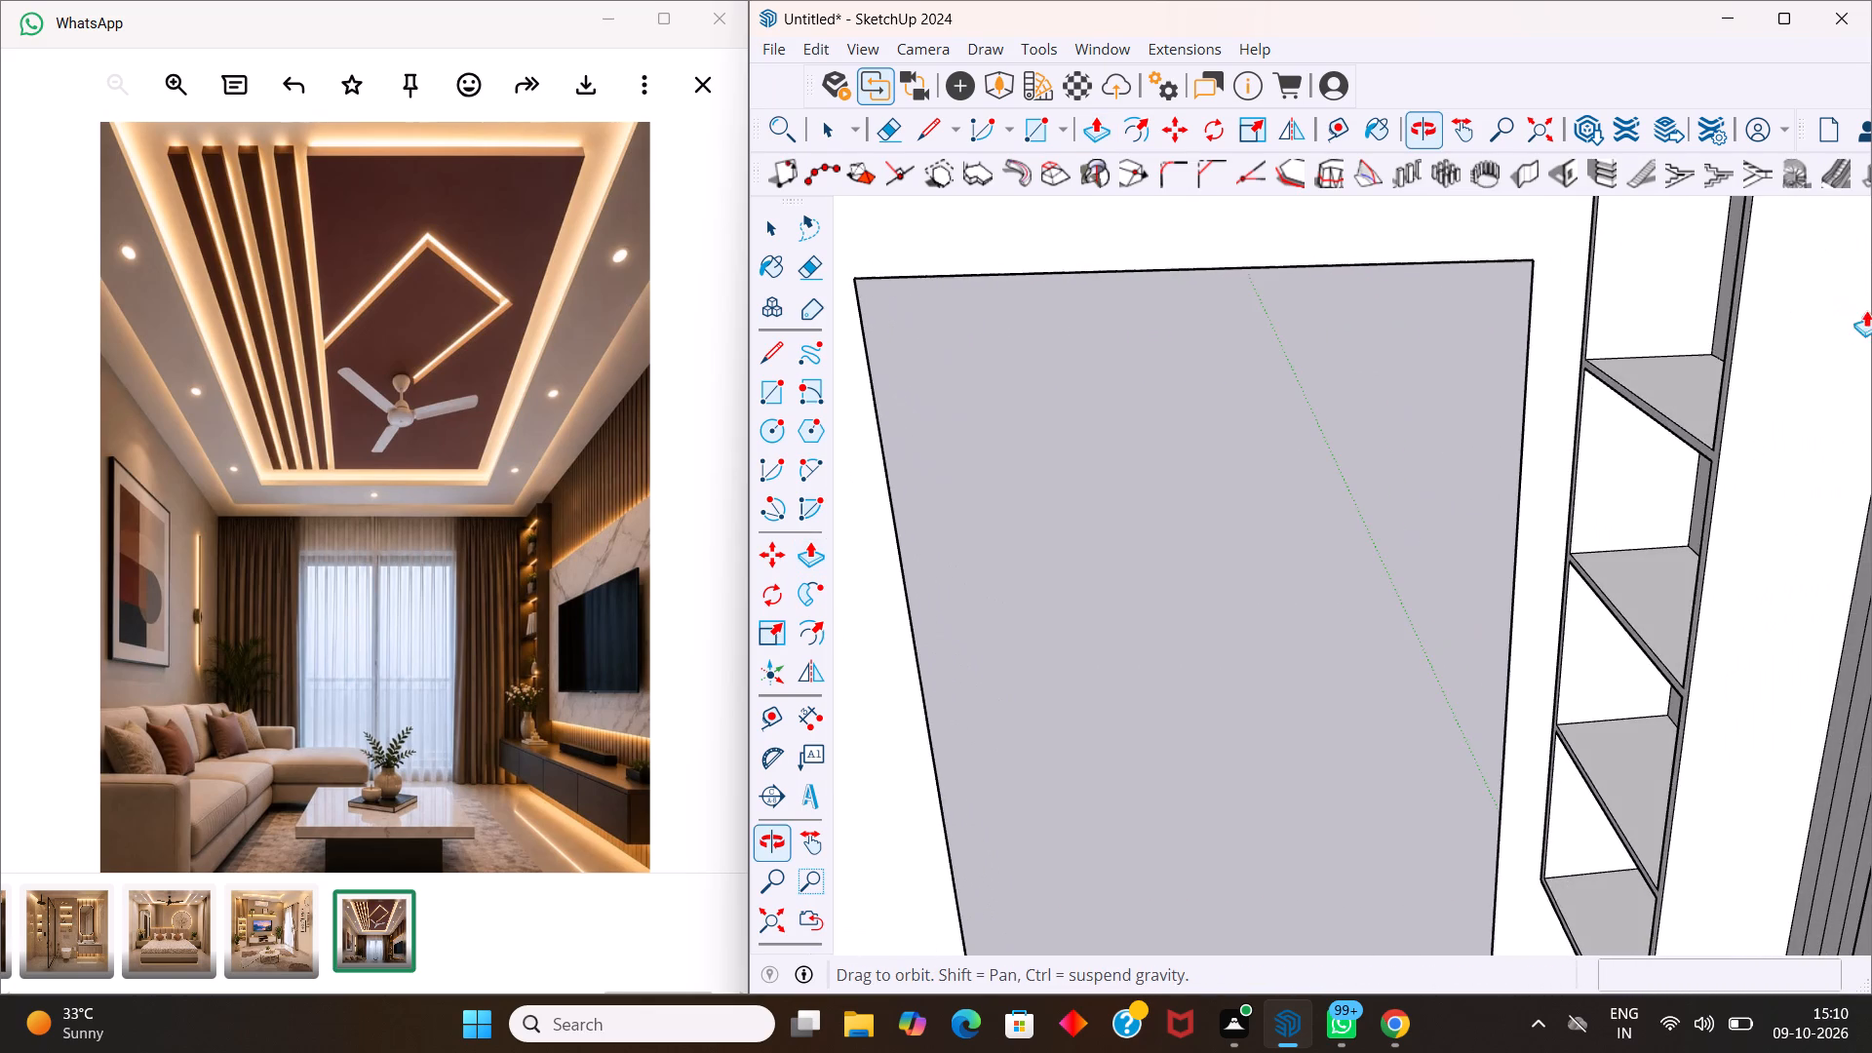
middle_click_drag(1866, 310, 1870, 310)
middle_click_drag(1625, 347, 1871, 253)
middle_click_drag(1839, 271, 1638, 302)
middle_click_drag(1635, 304, 1473, 339)
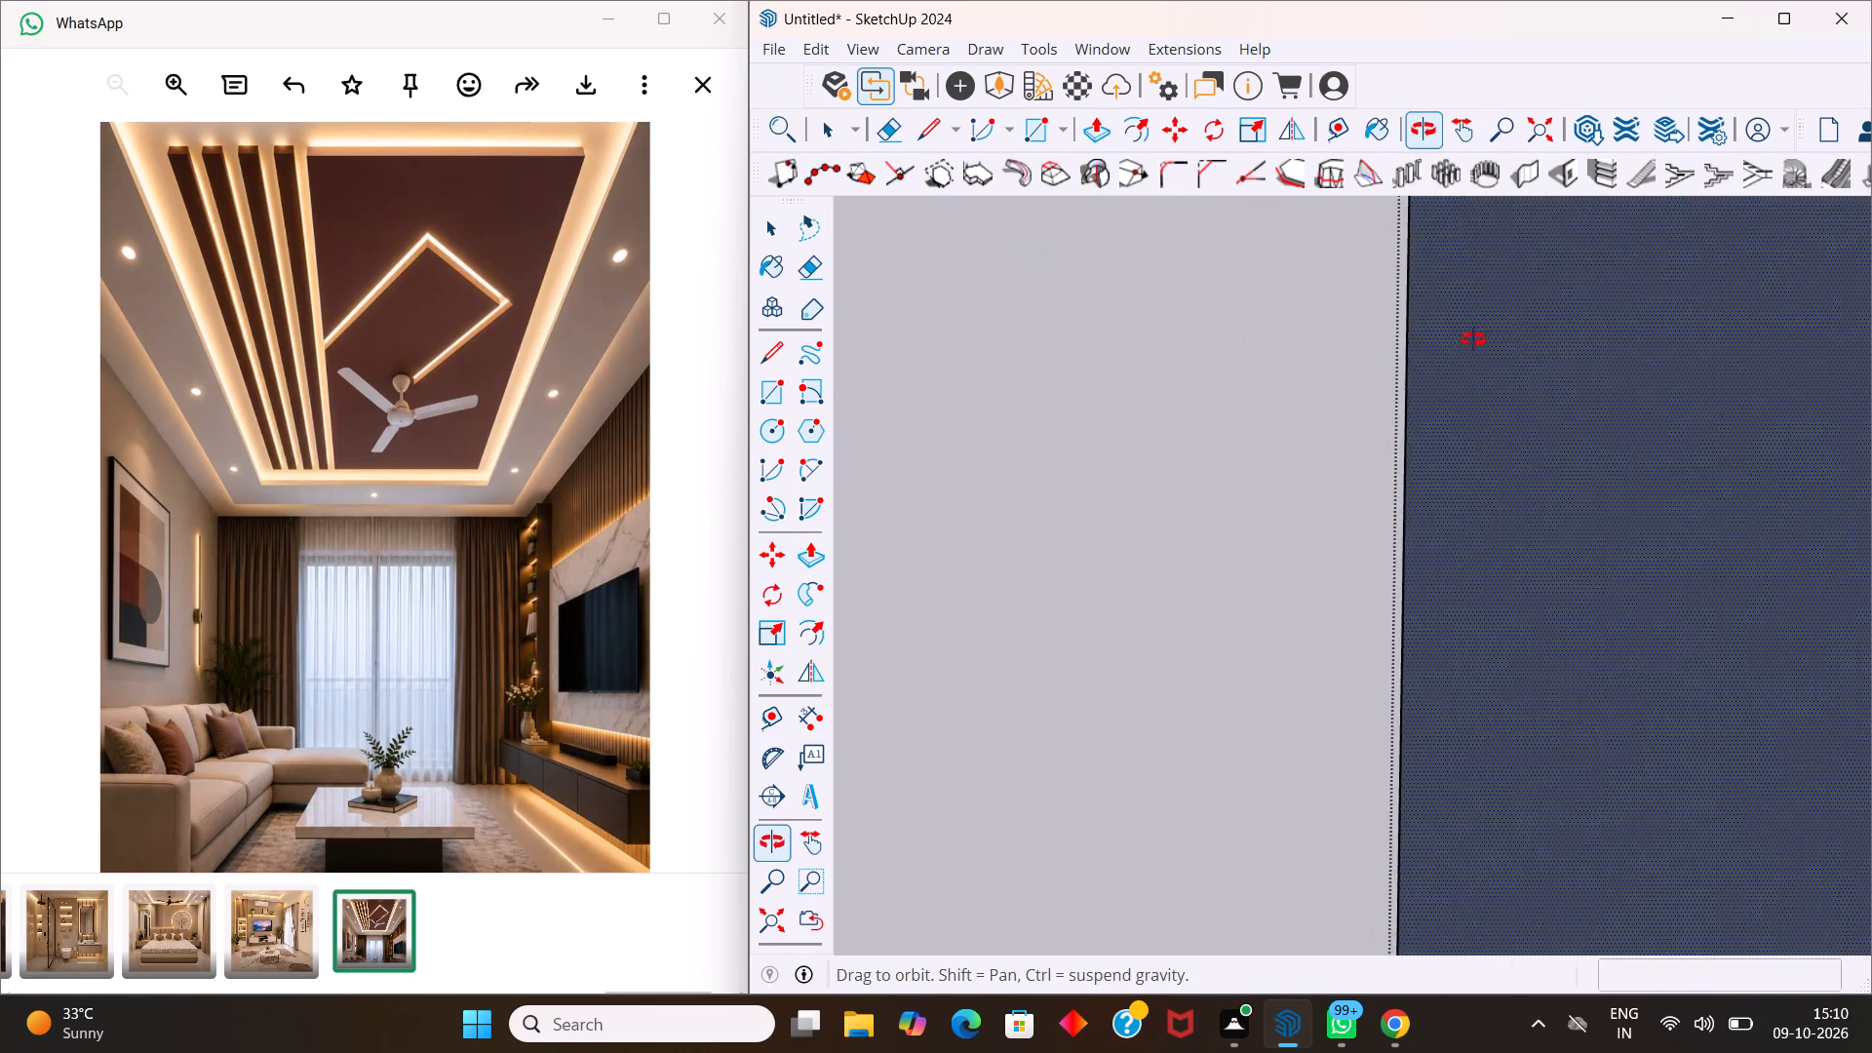
middle_click_drag(1473, 339, 1478, 339)
scroll(1258, 335, "down", 13)
scroll(1235, 353, "up", 1)
scroll(1235, 353, "down", 19)
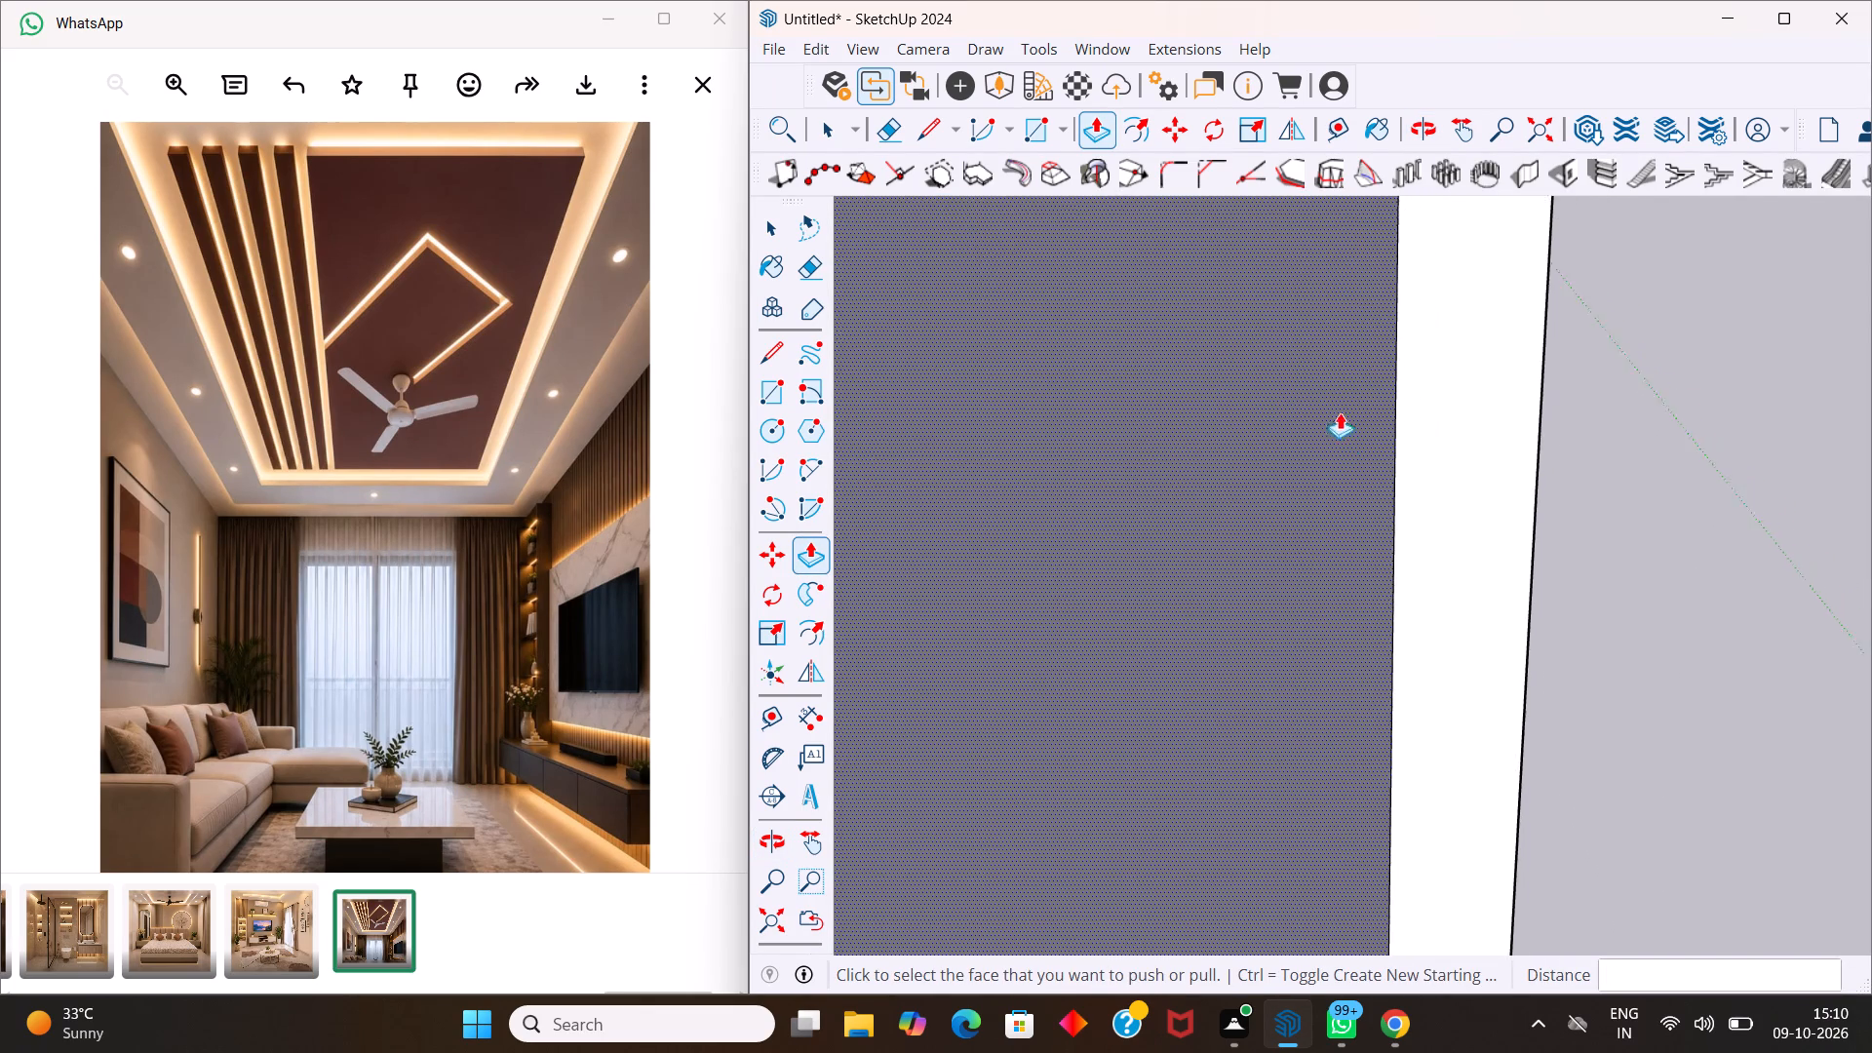
scroll(1340, 412, "down", 15)
middle_click_drag(1532, 365, 1845, 504)
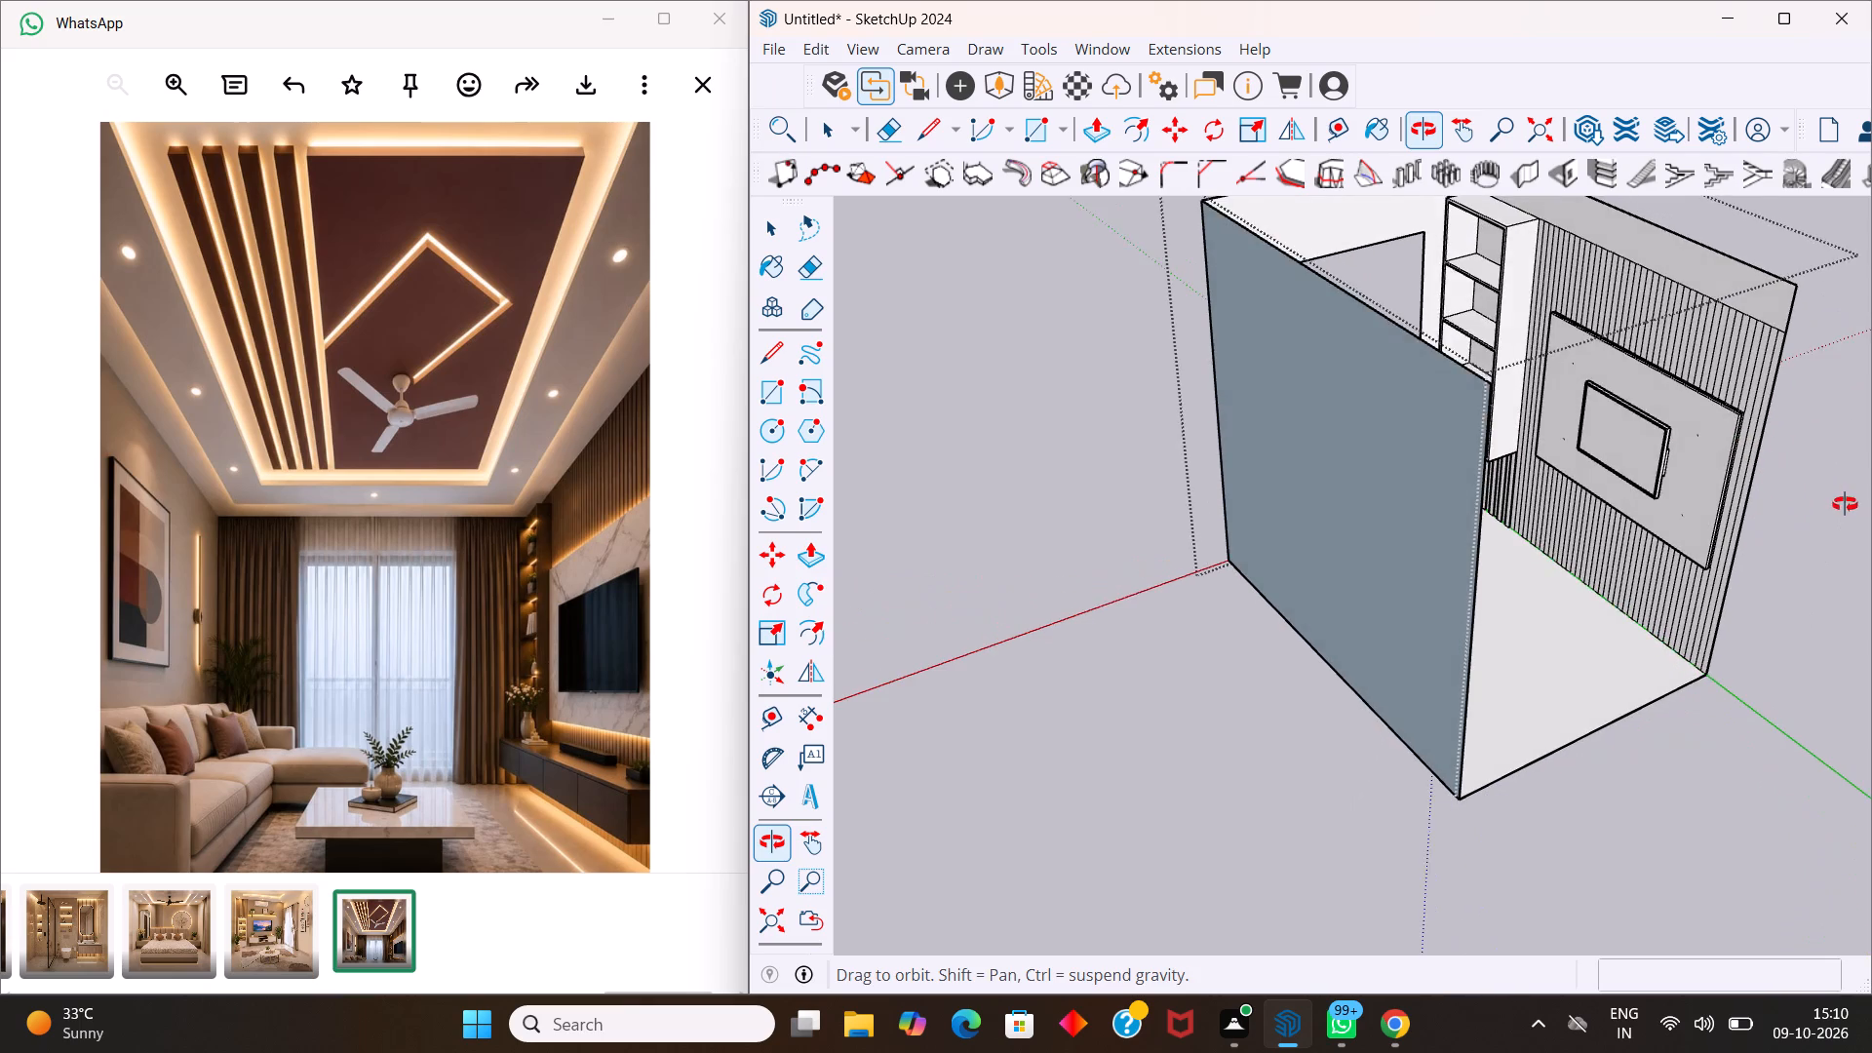
middle_click_drag(1845, 504, 1839, 487)
middle_click_drag(1453, 290, 1576, 352)
scroll(1456, 232, "up", 6)
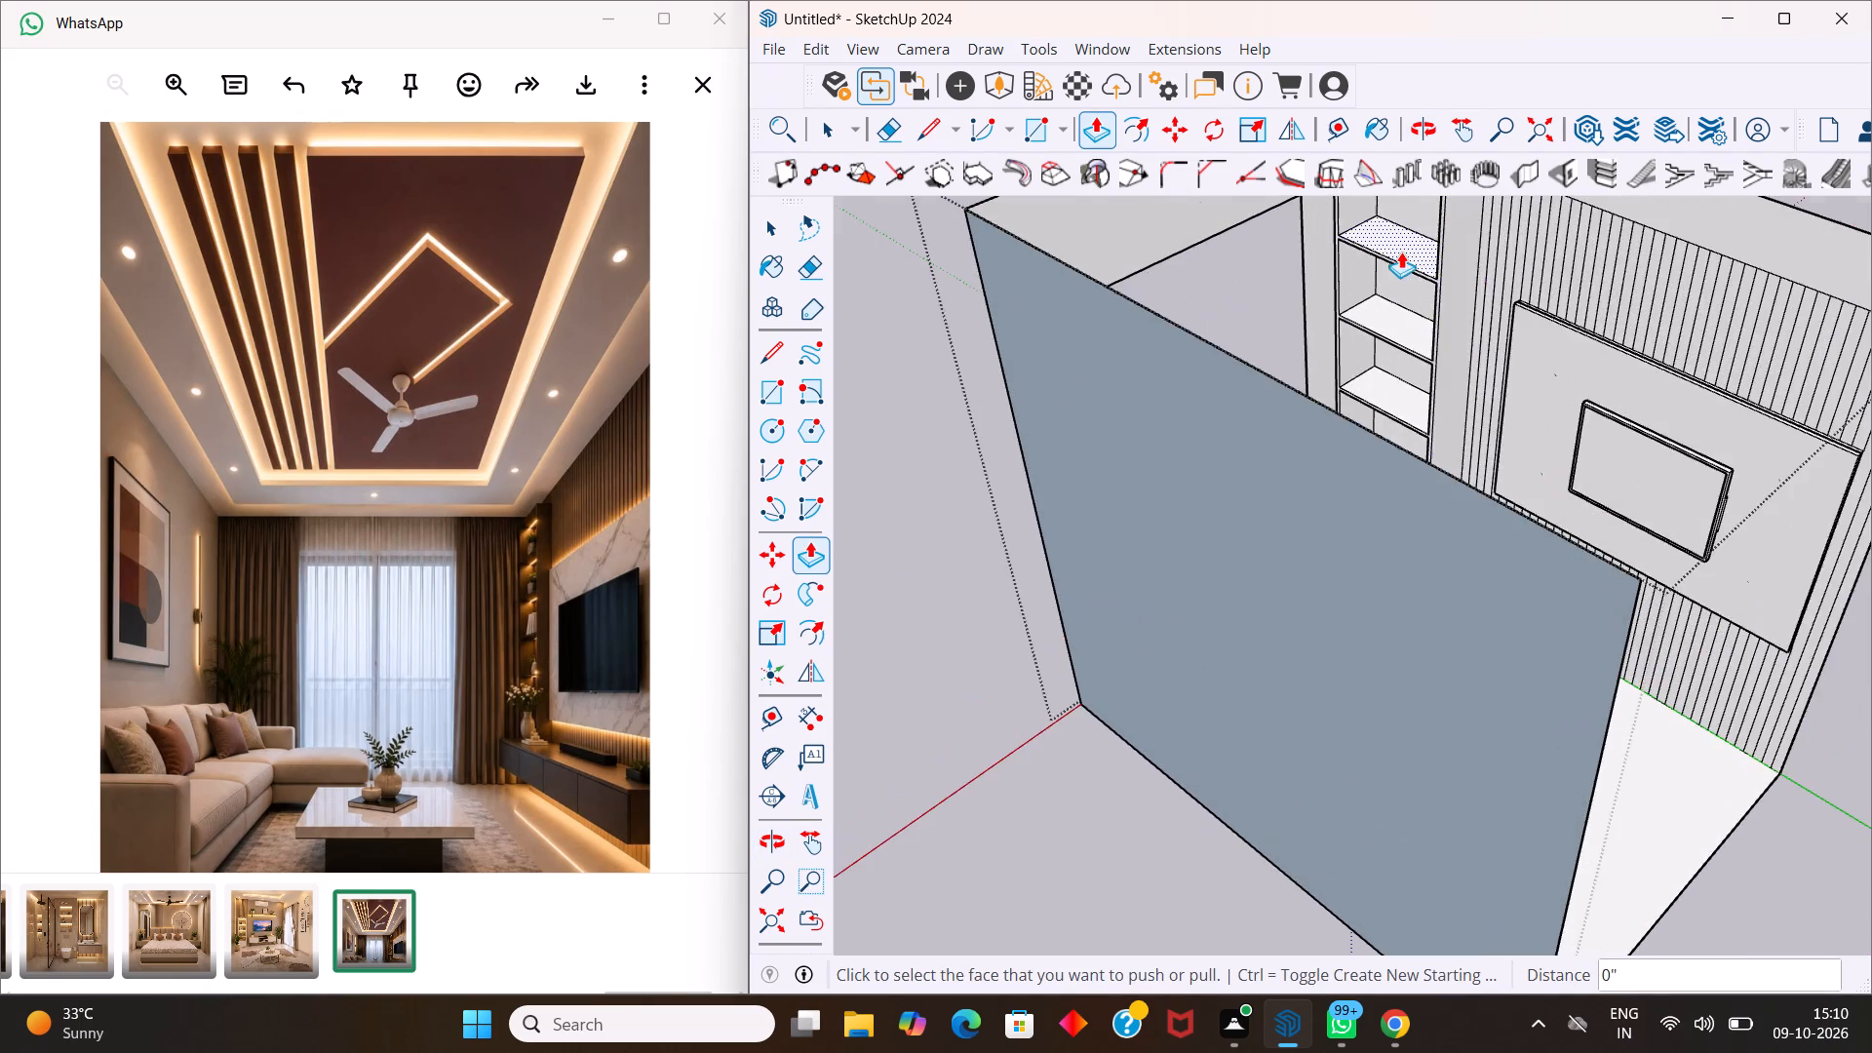
scroll(1401, 252, "up", 12)
middle_click_drag(1377, 319, 1434, 379)
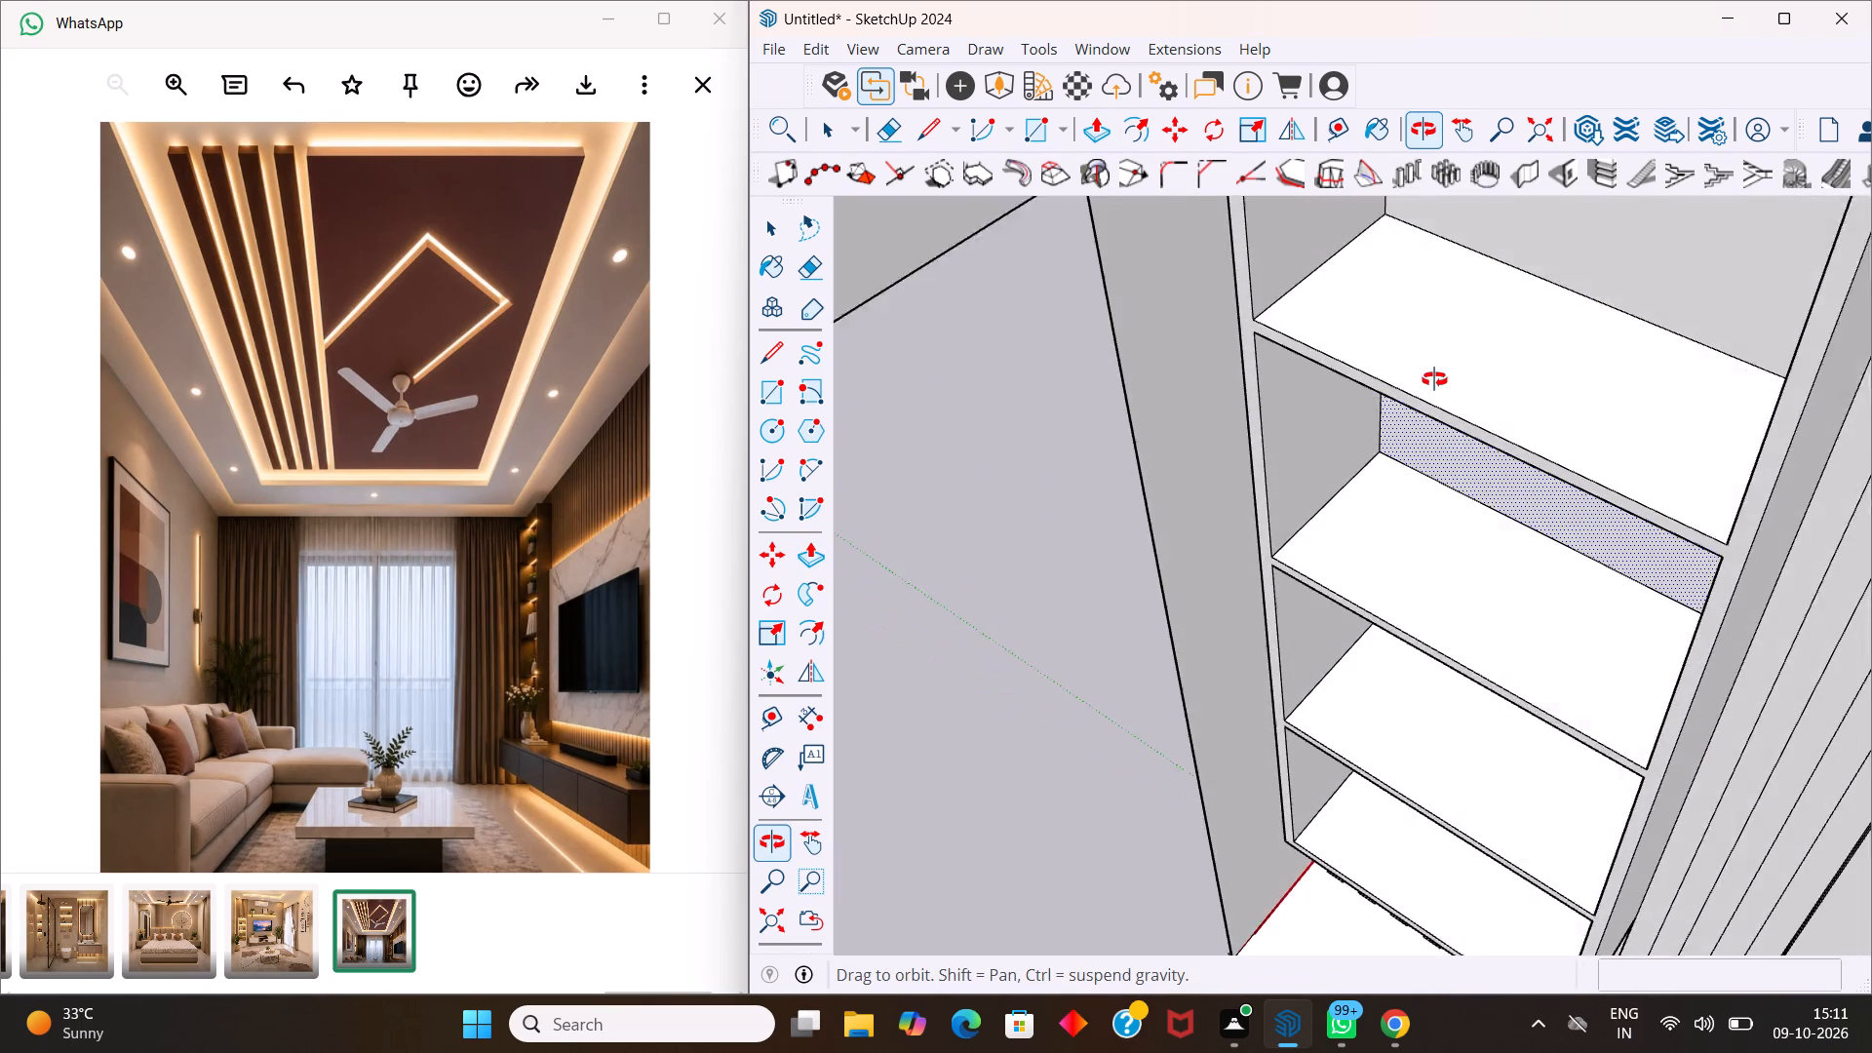
middle_click_drag(1434, 379, 1564, 313)
scroll(1553, 314, "down", 4)
middle_click_drag(1552, 347, 1559, 330)
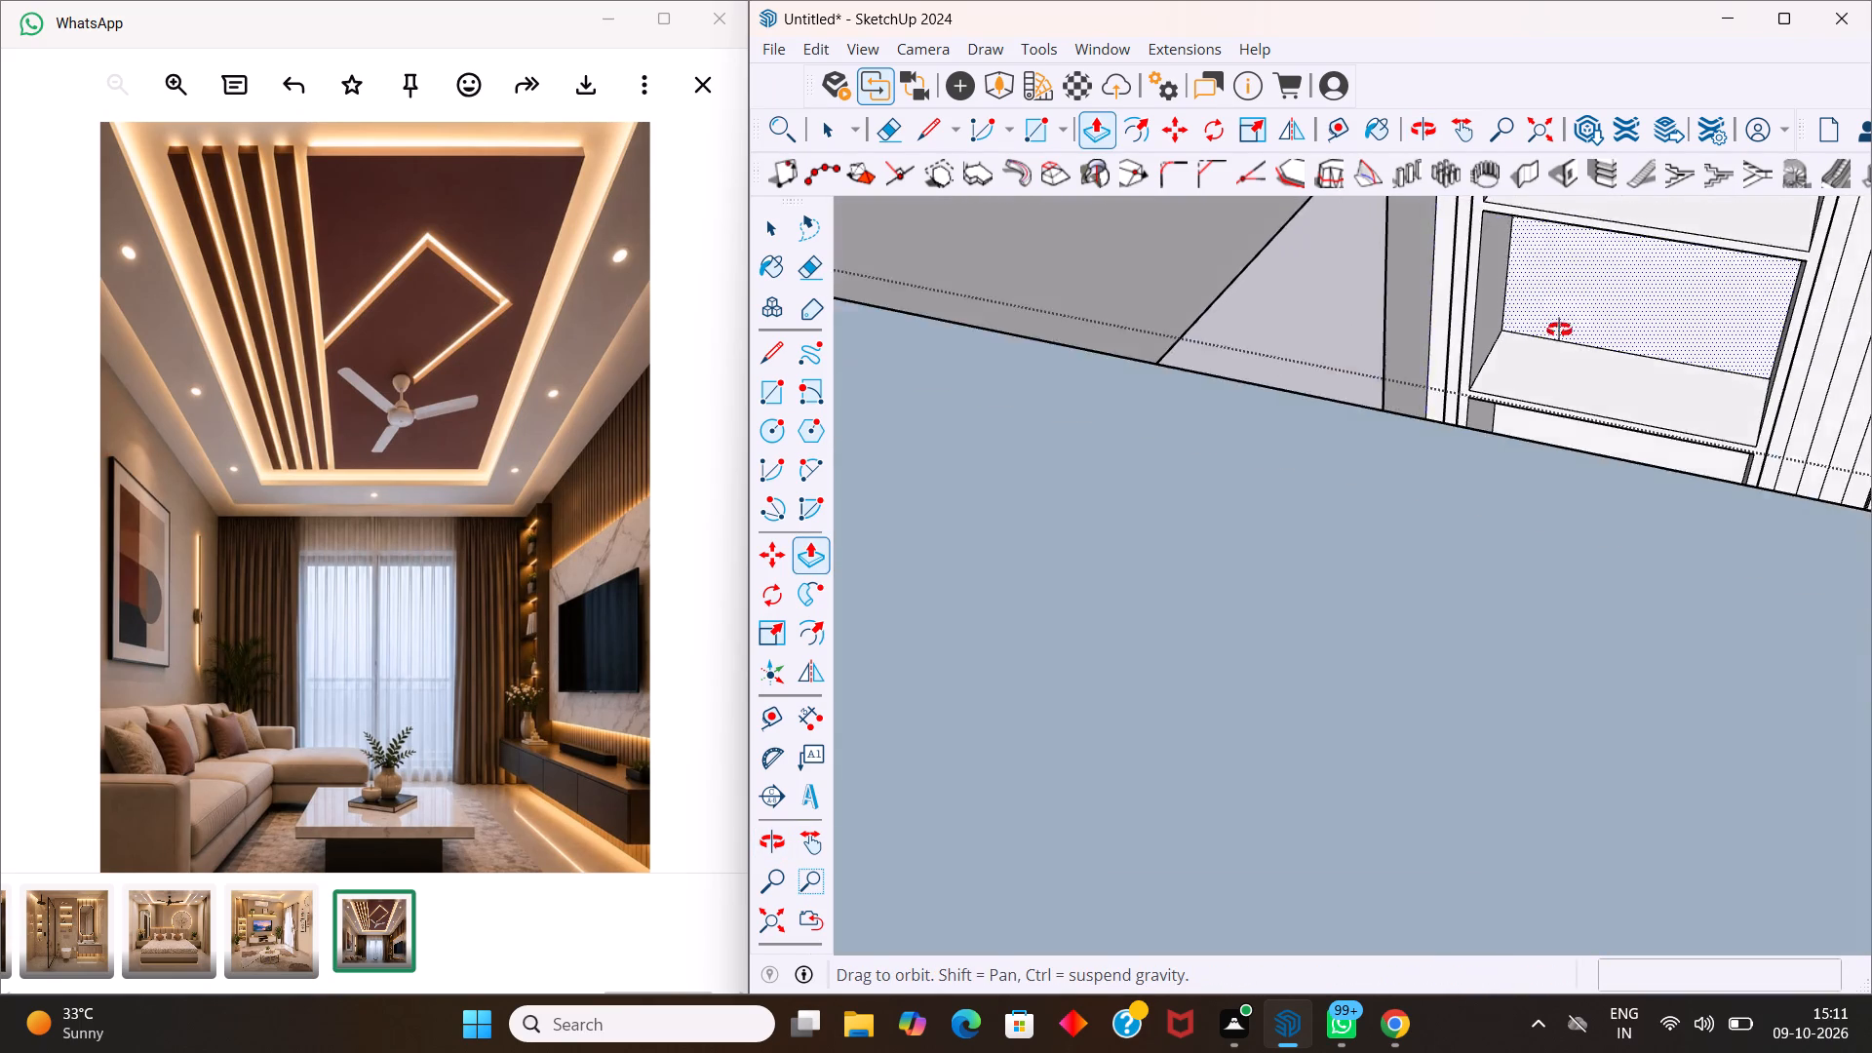
middle_click_drag(1559, 330, 1319, 306)
scroll(1266, 329, "up", 4)
middle_click_drag(1199, 365, 1201, 366)
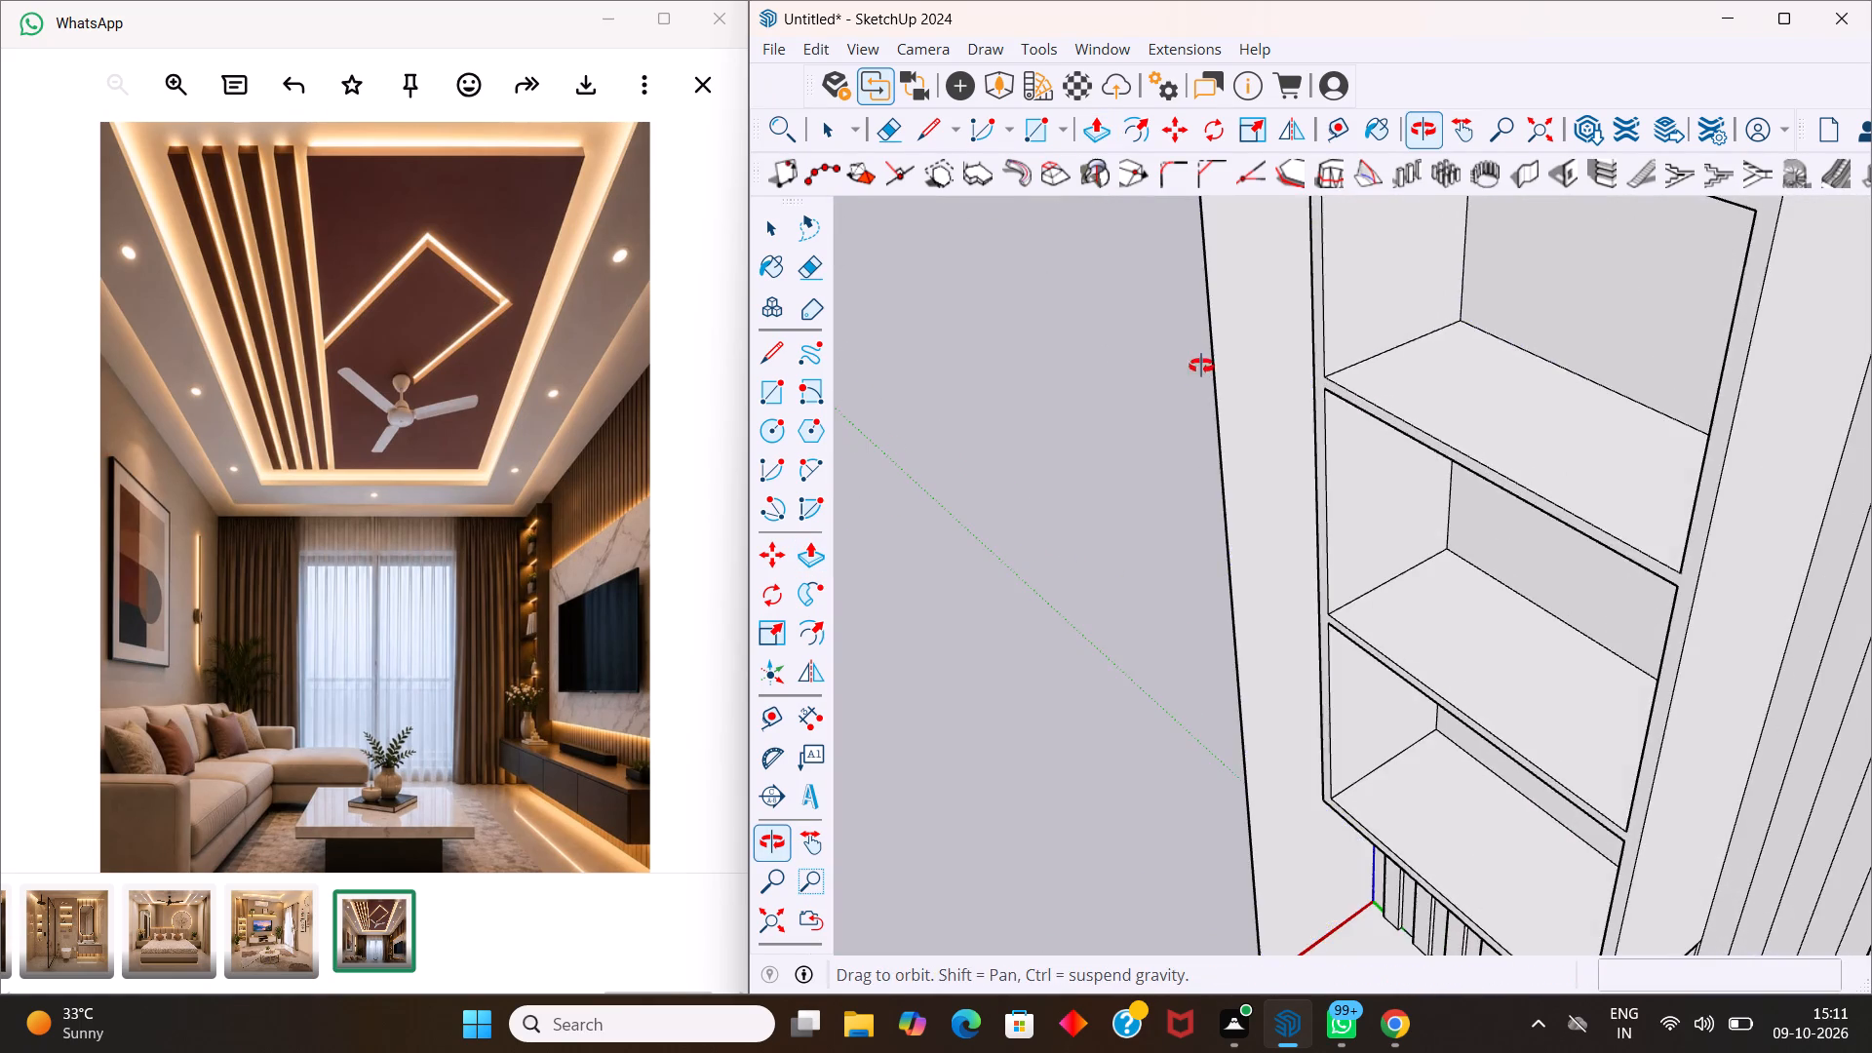
middle_click_drag(1201, 366, 1291, 336)
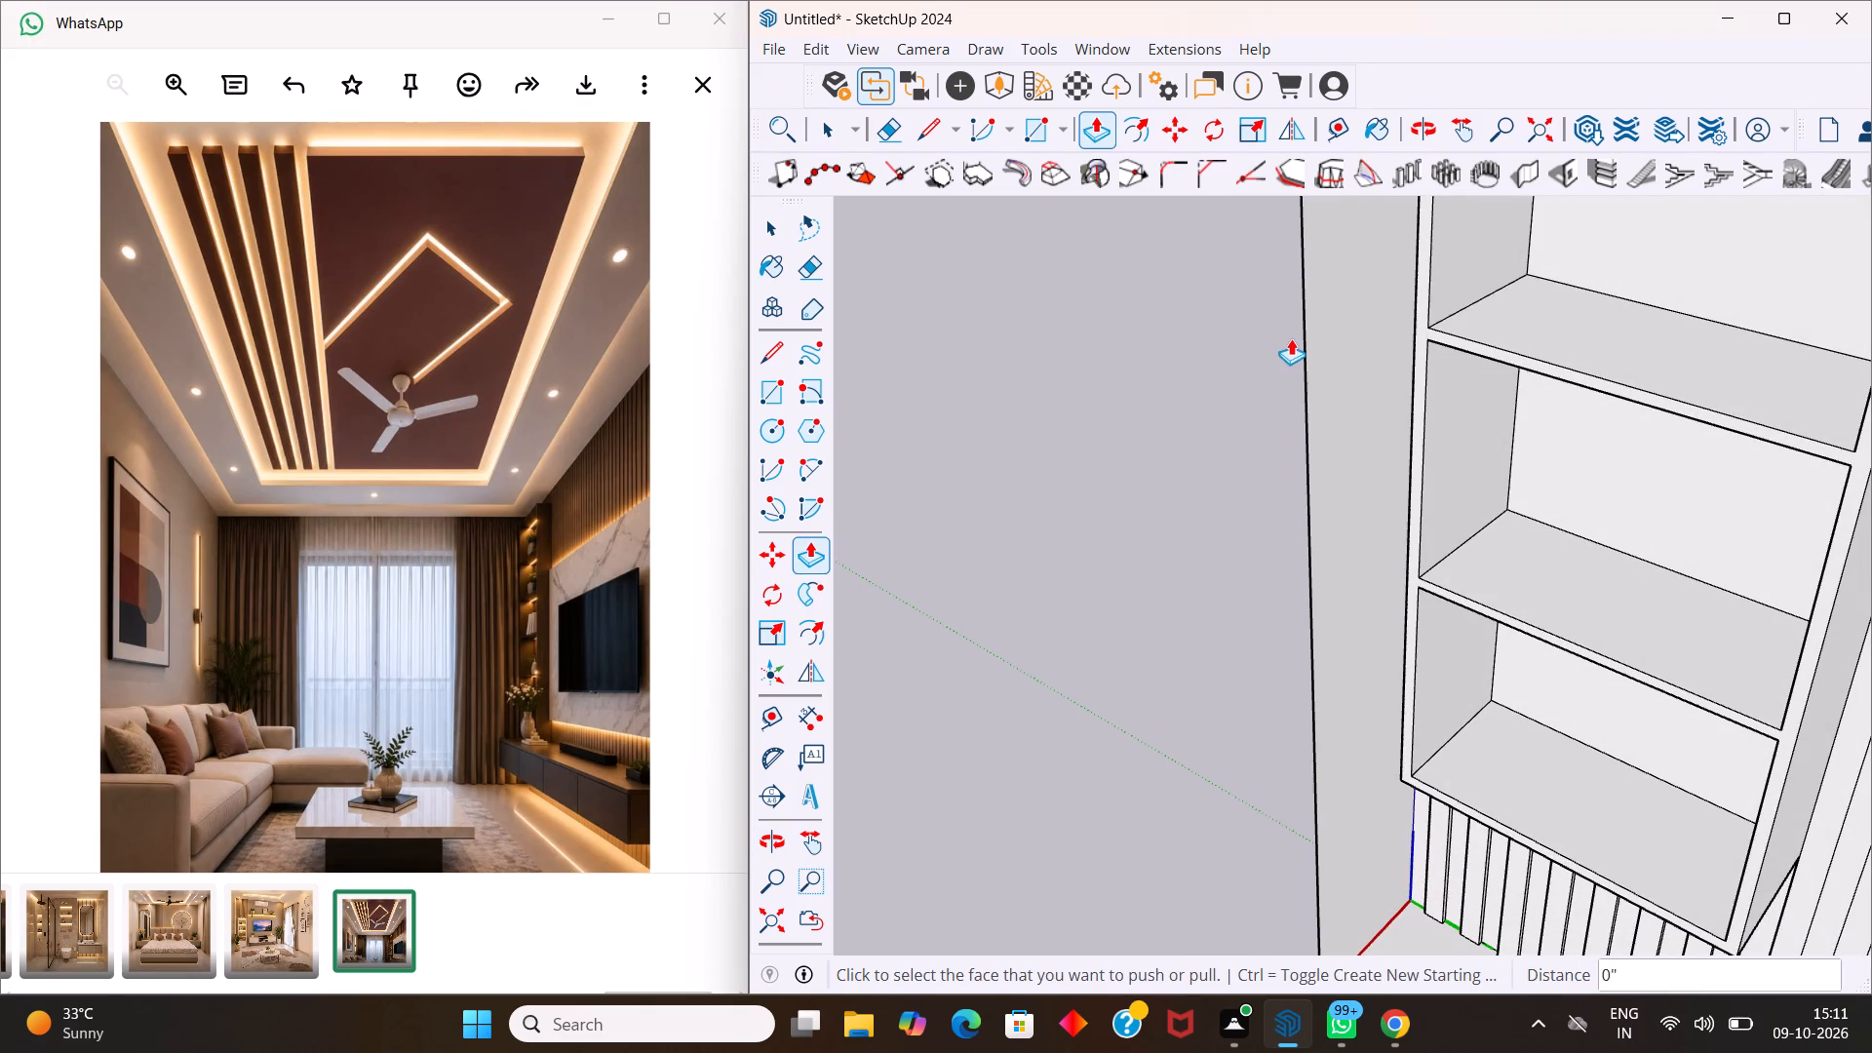
middle_click_drag(1291, 339, 1246, 443)
middle_click_drag(1409, 587, 1466, 492)
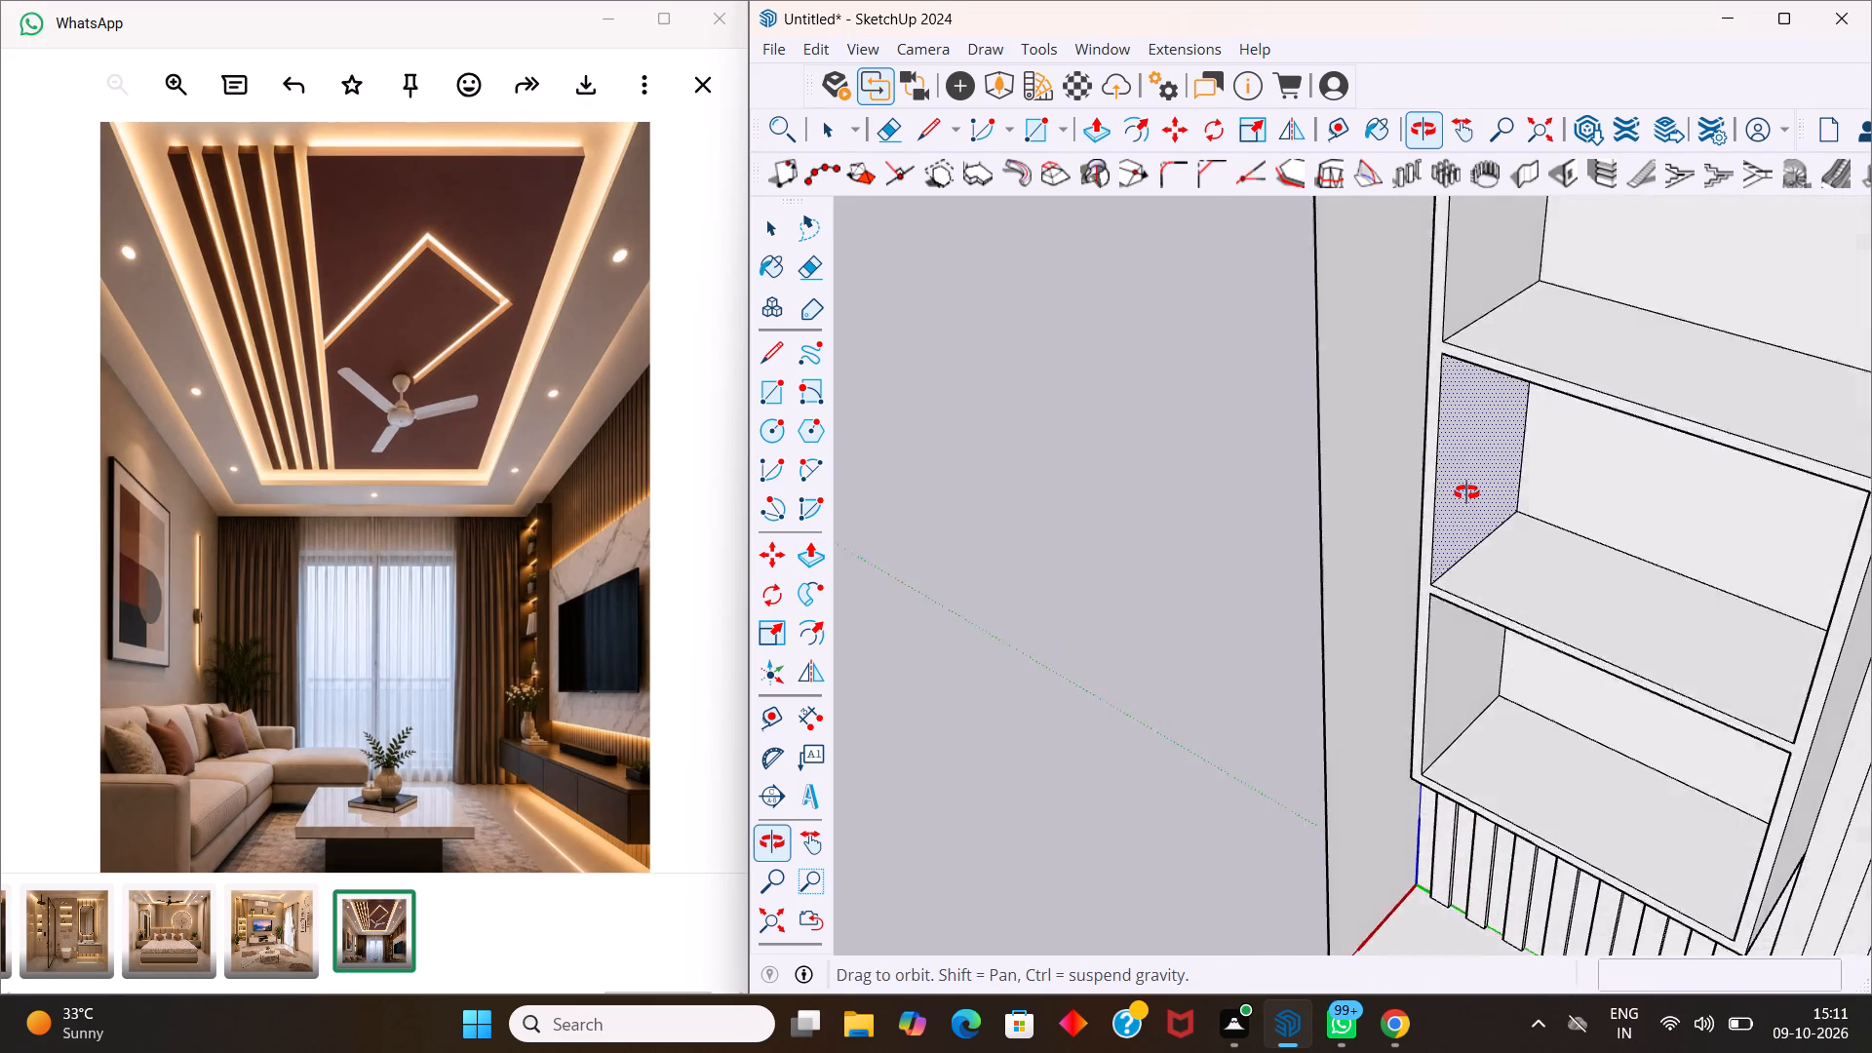
middle_click_drag(1466, 492, 1364, 397)
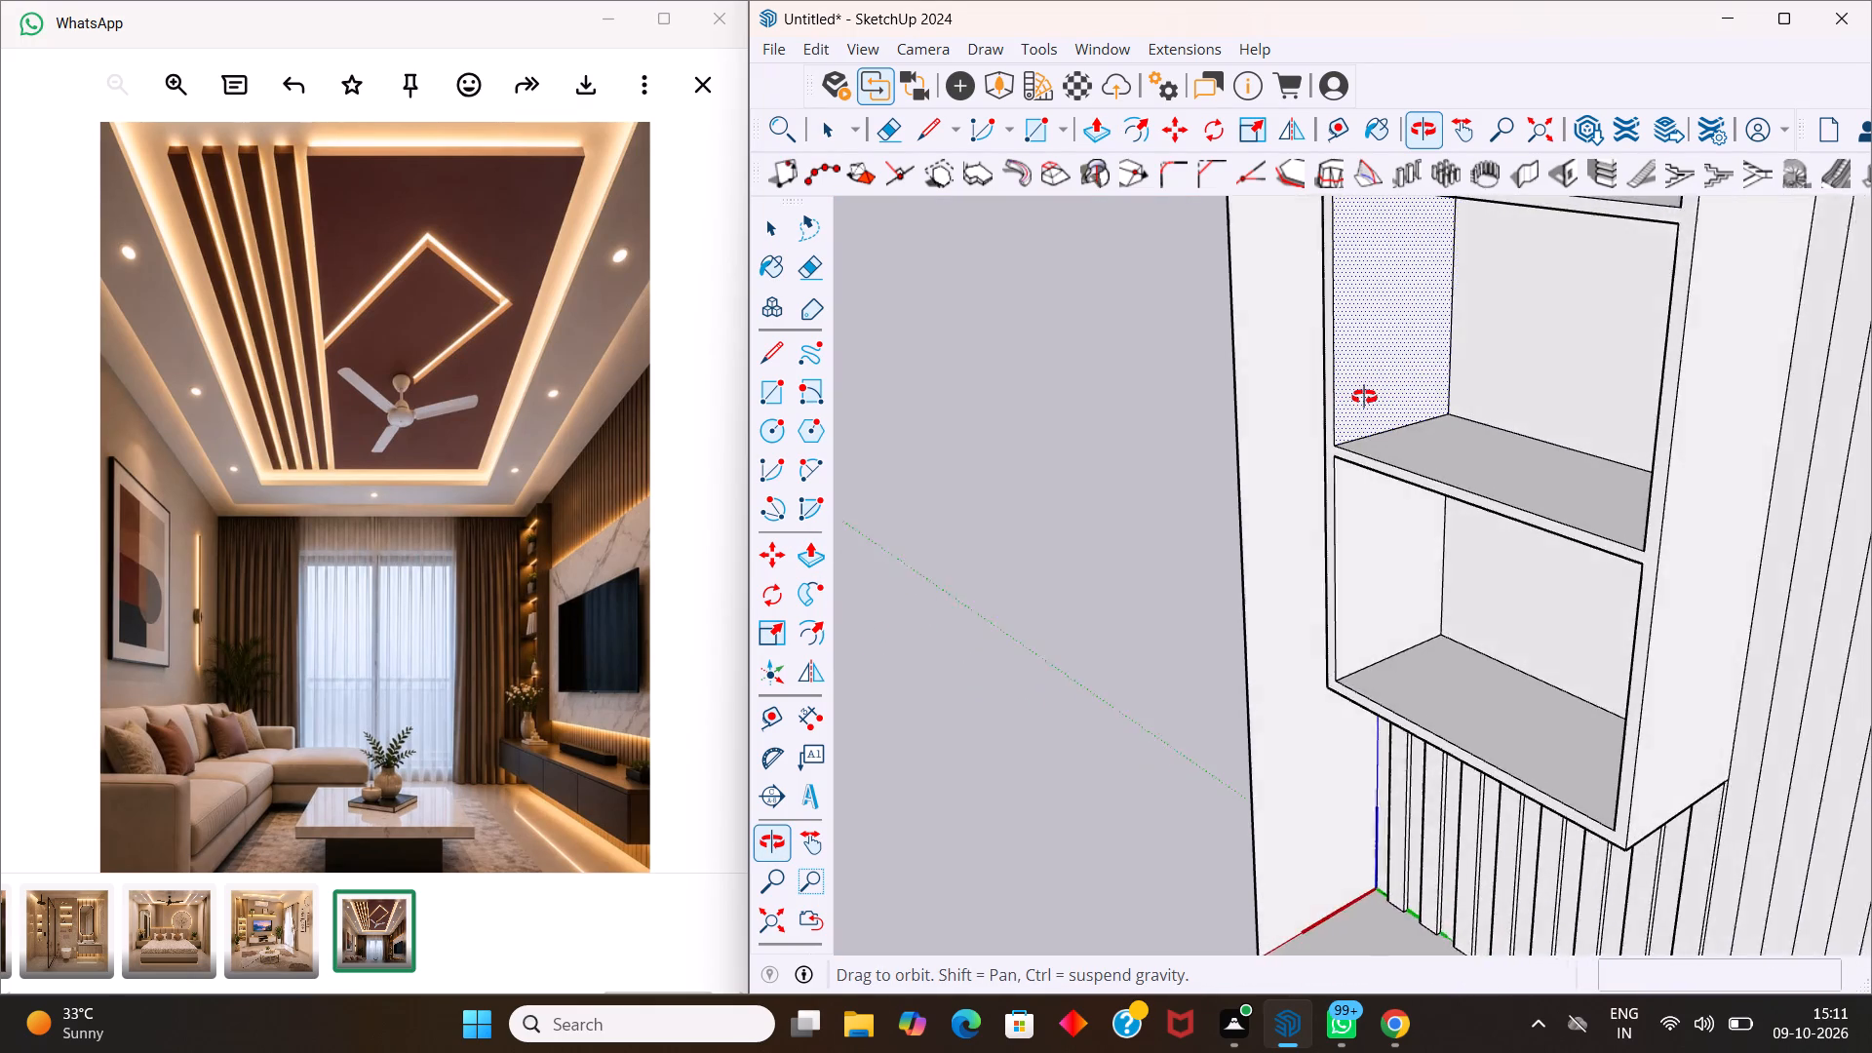
middle_click_drag(1364, 397, 1347, 396)
scroll(1348, 402, "down", 6)
middle_click_drag(1350, 439, 1270, 430)
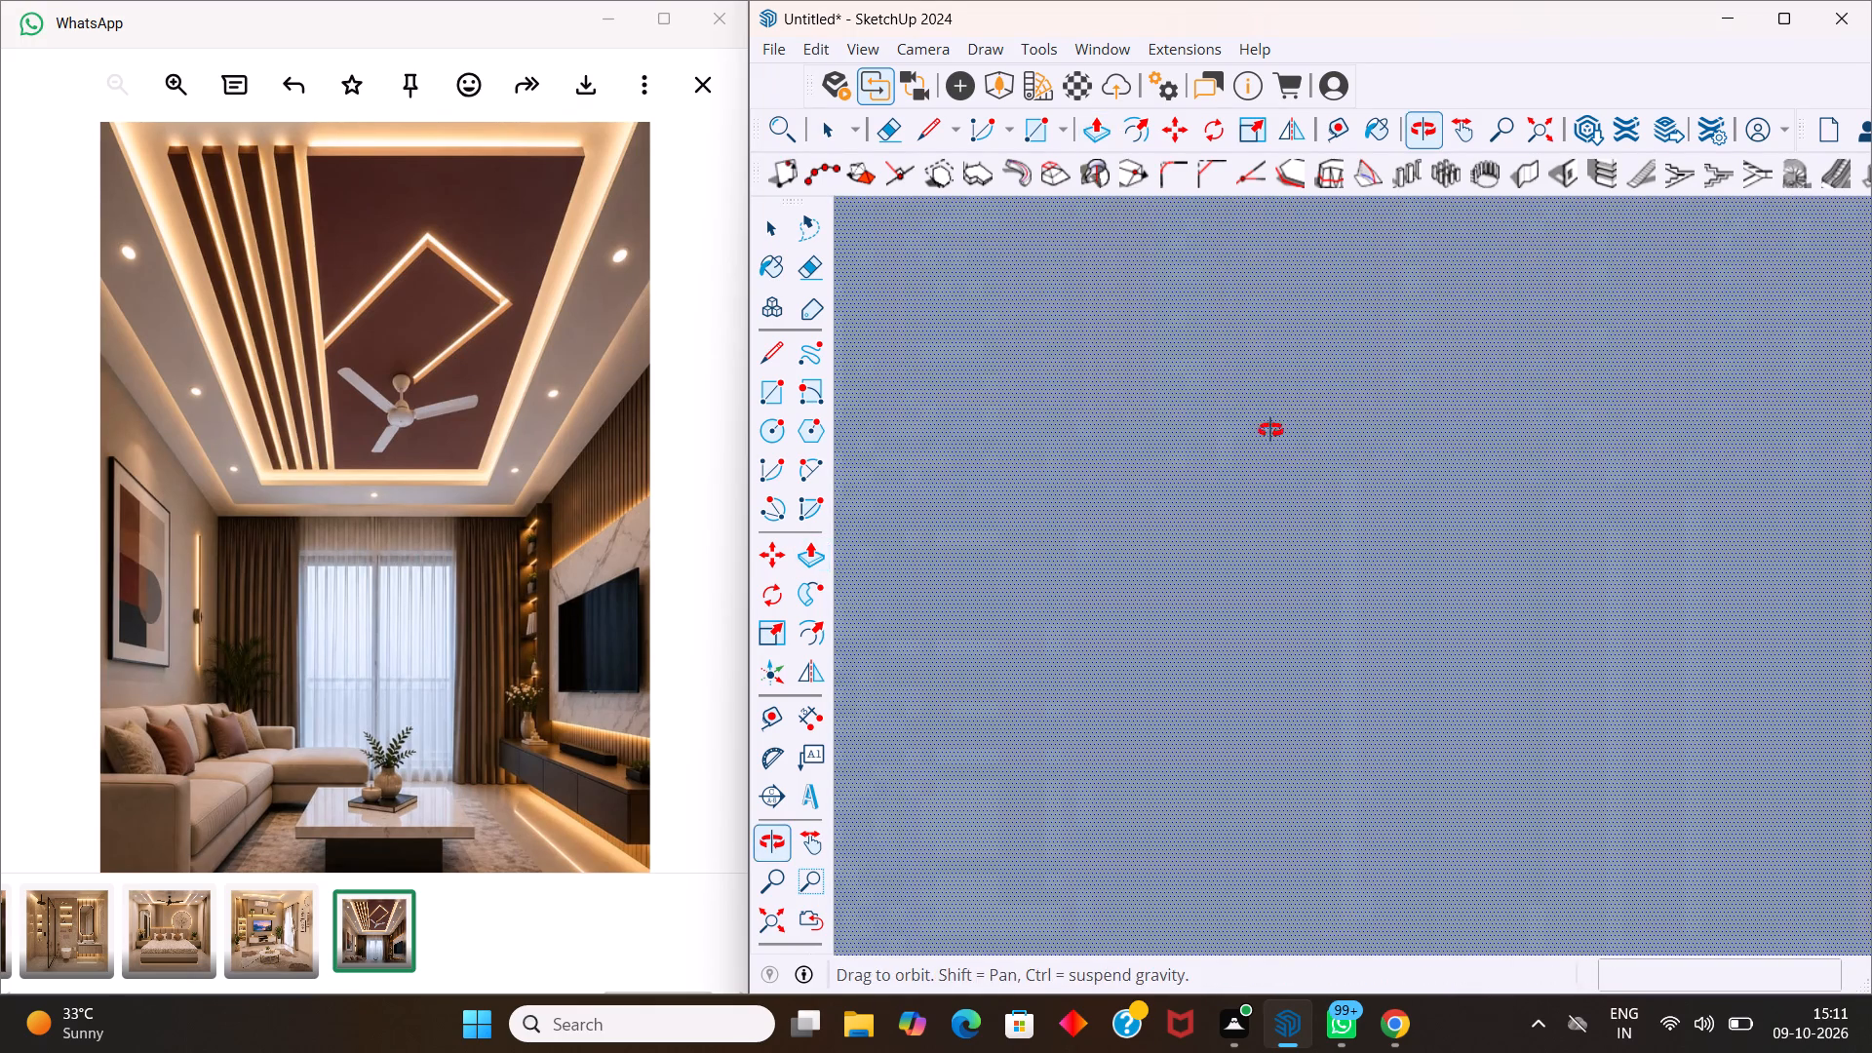
middle_click_drag(1270, 430, 1186, 426)
scroll(1183, 428, "down", 17)
scroll(1195, 487, "down", 6)
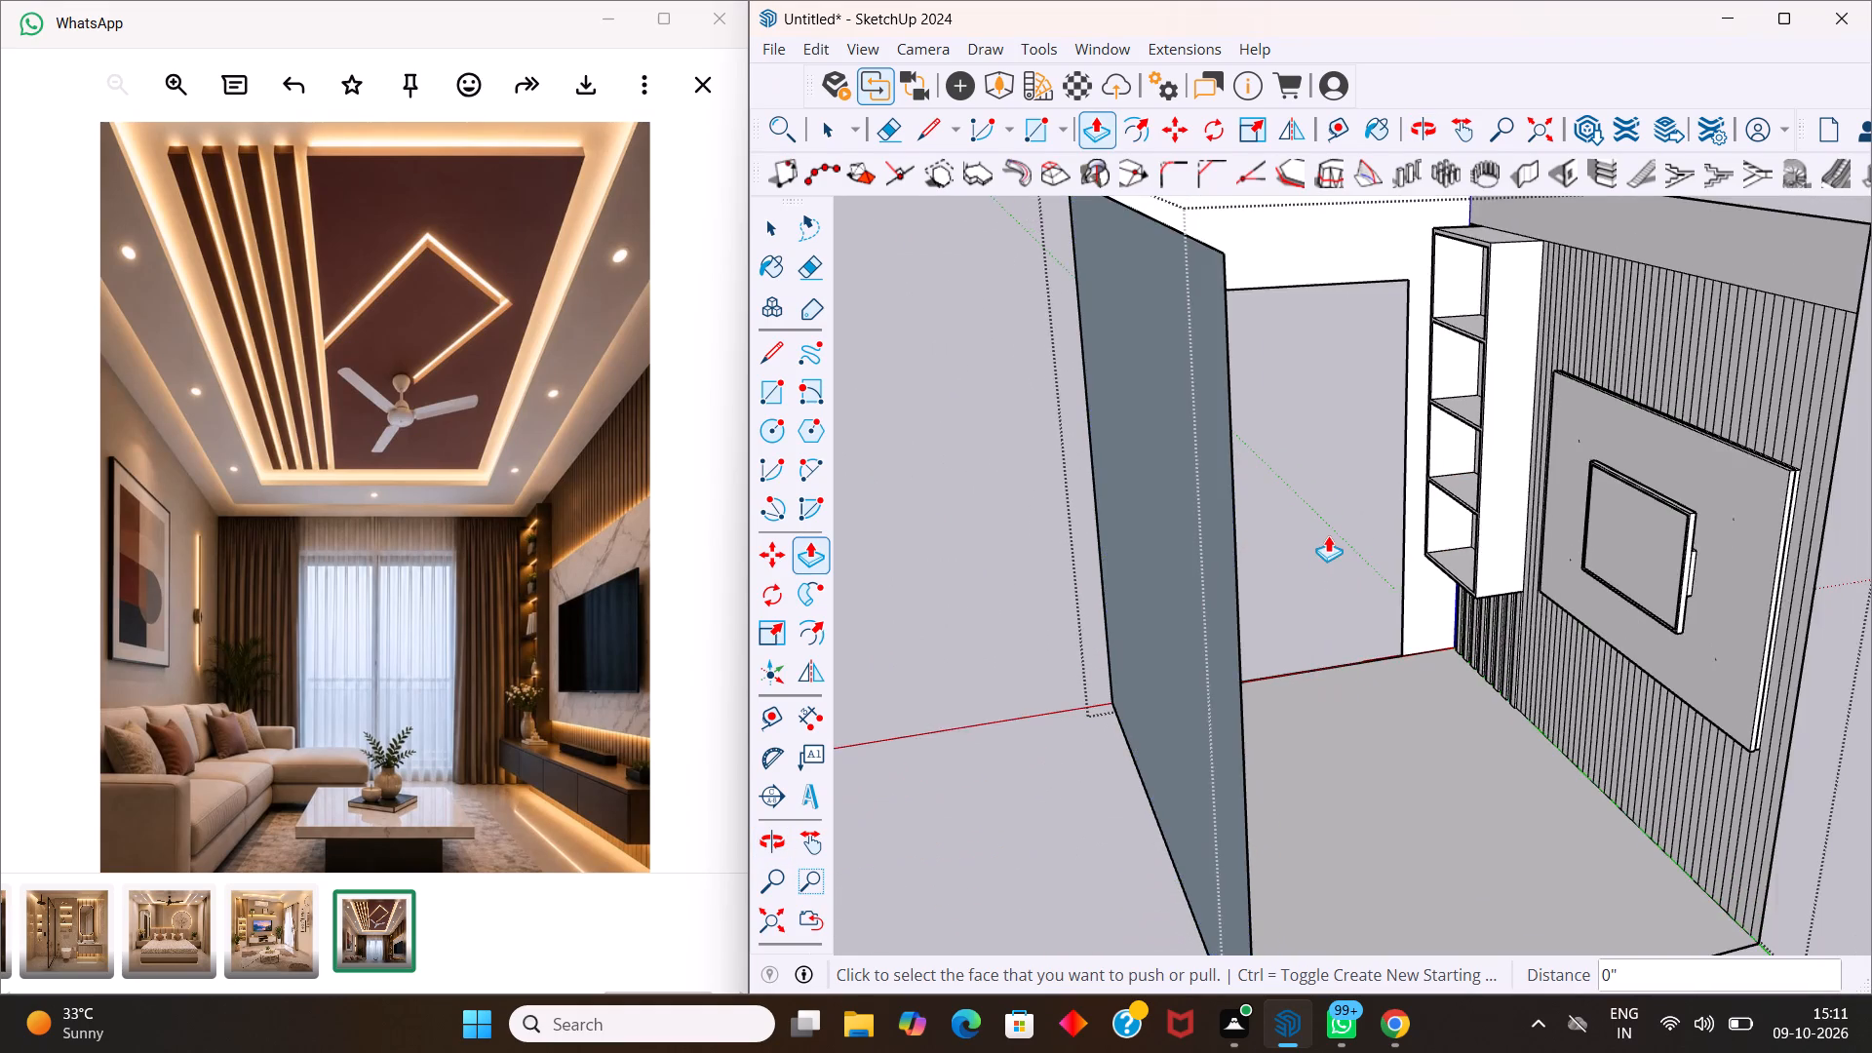
scroll(1328, 535, "up", 1)
middle_click_drag(1324, 534, 1091, 541)
scroll(1083, 539, "up", 10)
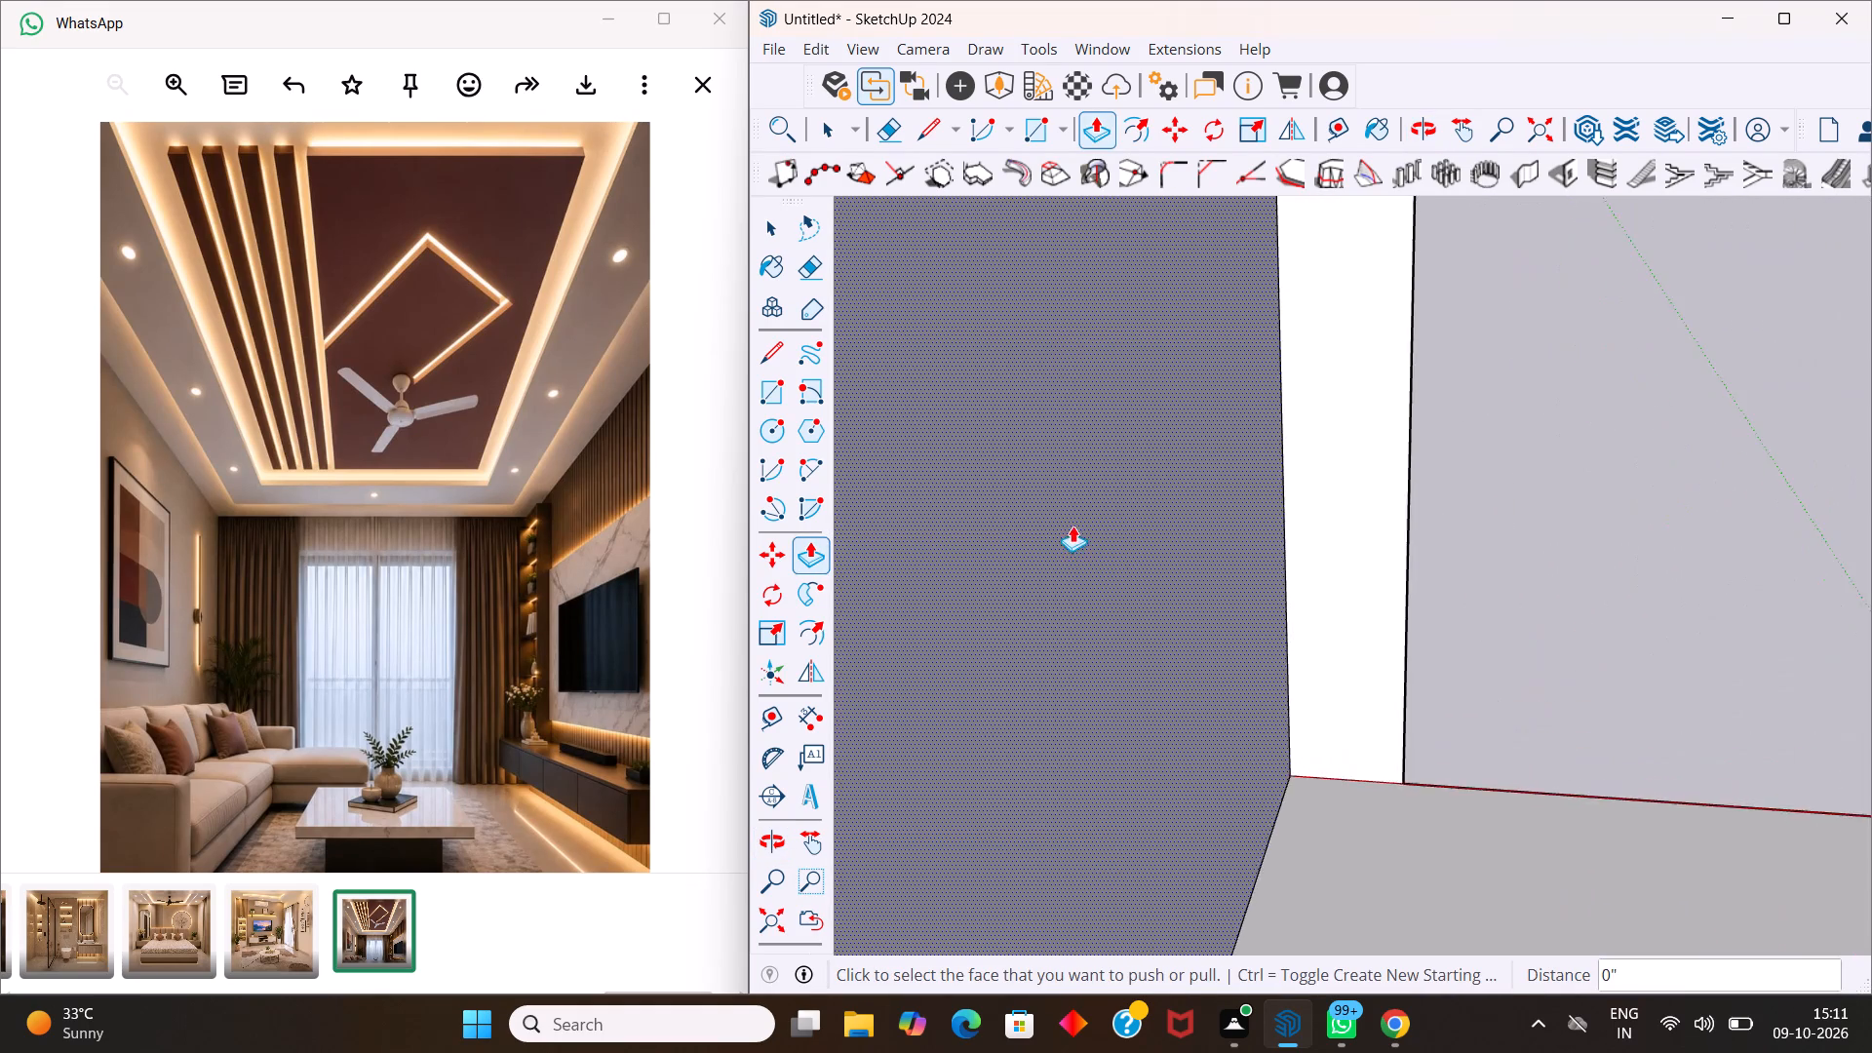
Extrude the thin strip at the top of the second-highest compartment's back face by the same 0.2 inches.
middle_click_drag(1072, 525, 1639, 409)
scroll(1521, 411, "down", 6)
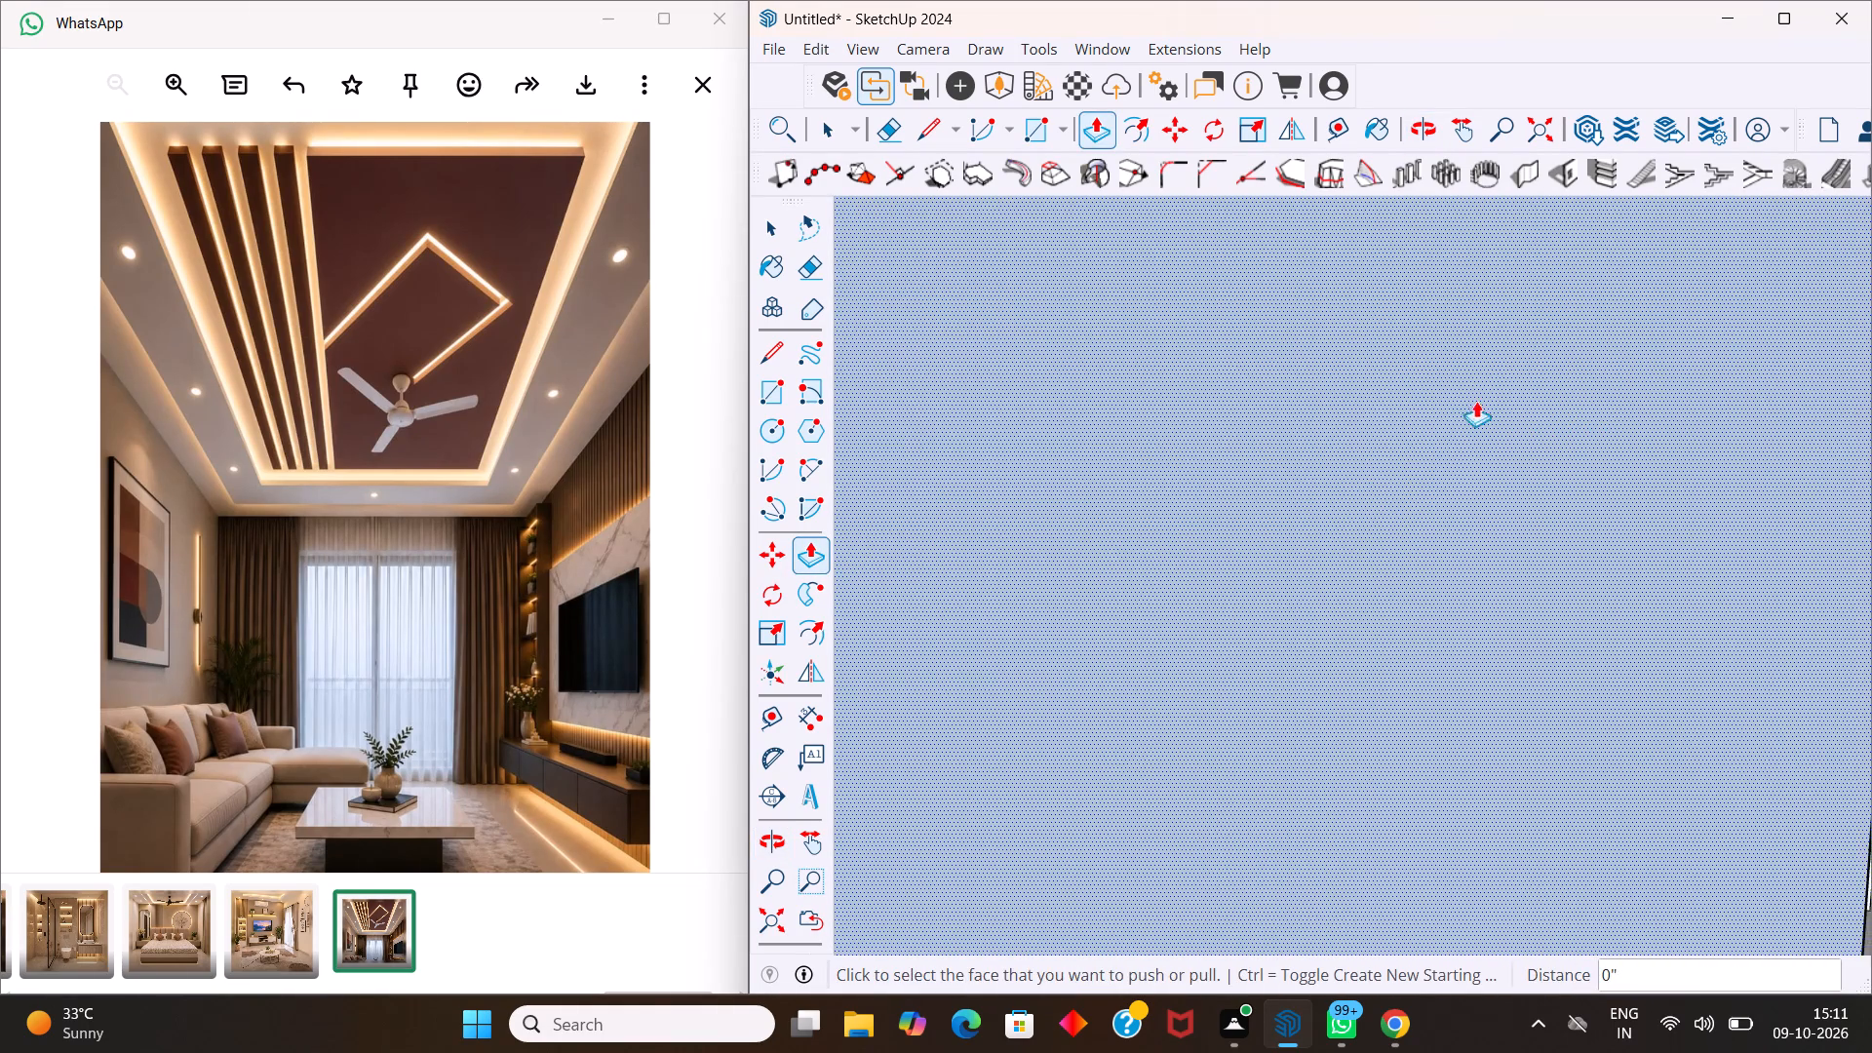
scroll(1476, 401, "down", 18)
middle_click_drag(1092, 513, 1441, 410)
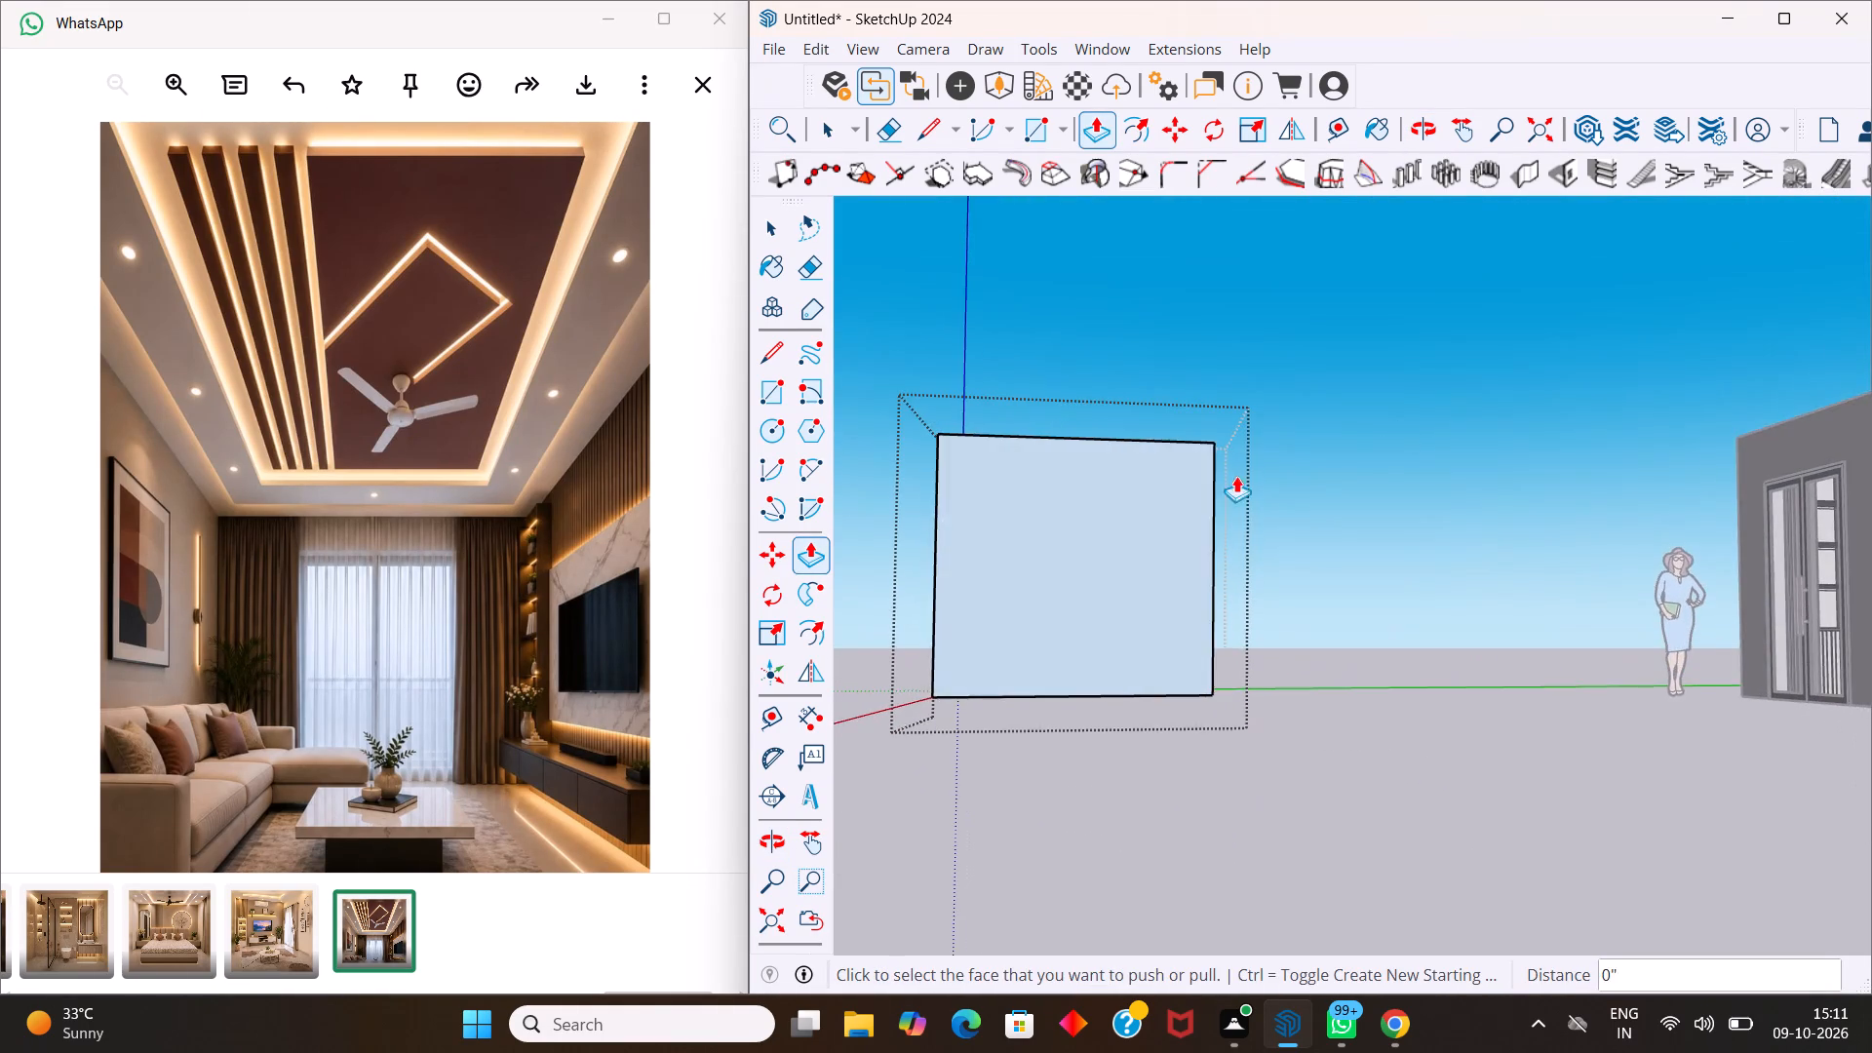
scroll(1239, 467, "down", 12)
middle_click_drag(972, 545, 1292, 580)
scroll(1113, 499, "up", 5)
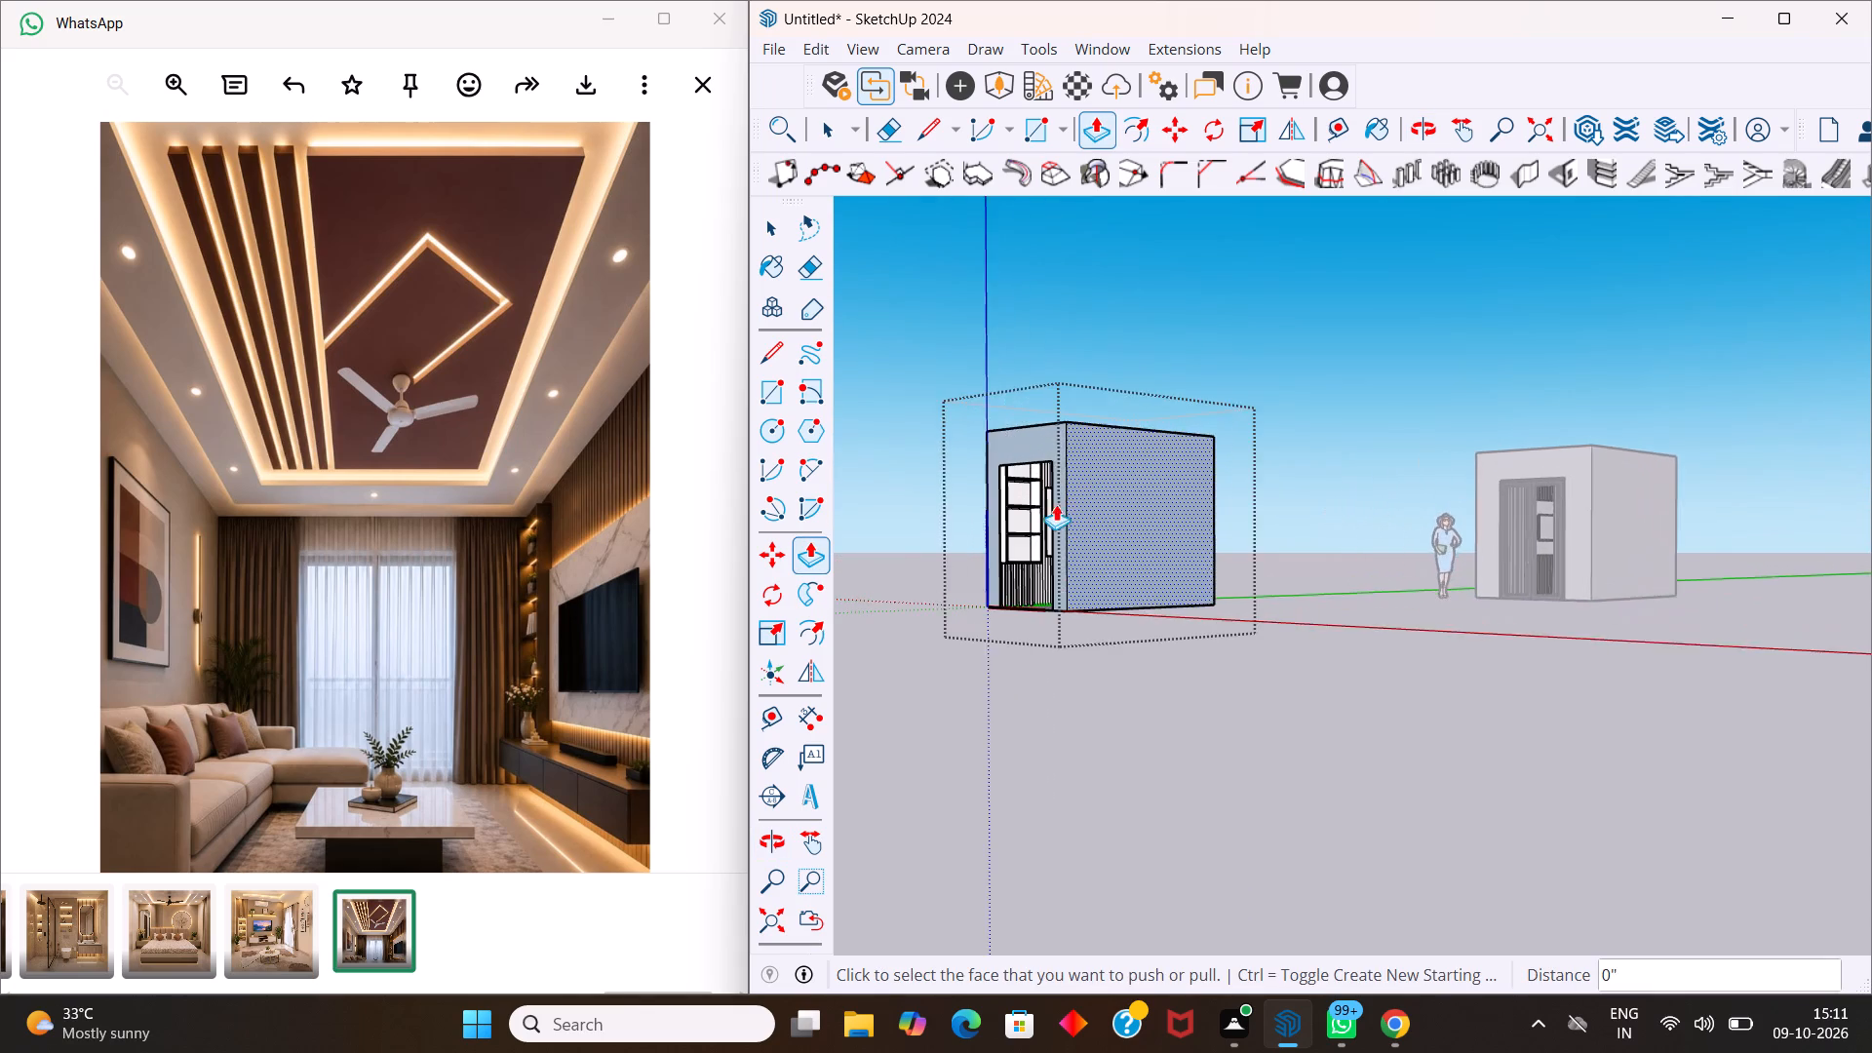
scroll(1056, 504, "up", 18)
middle_click_drag(1027, 447, 1027, 444)
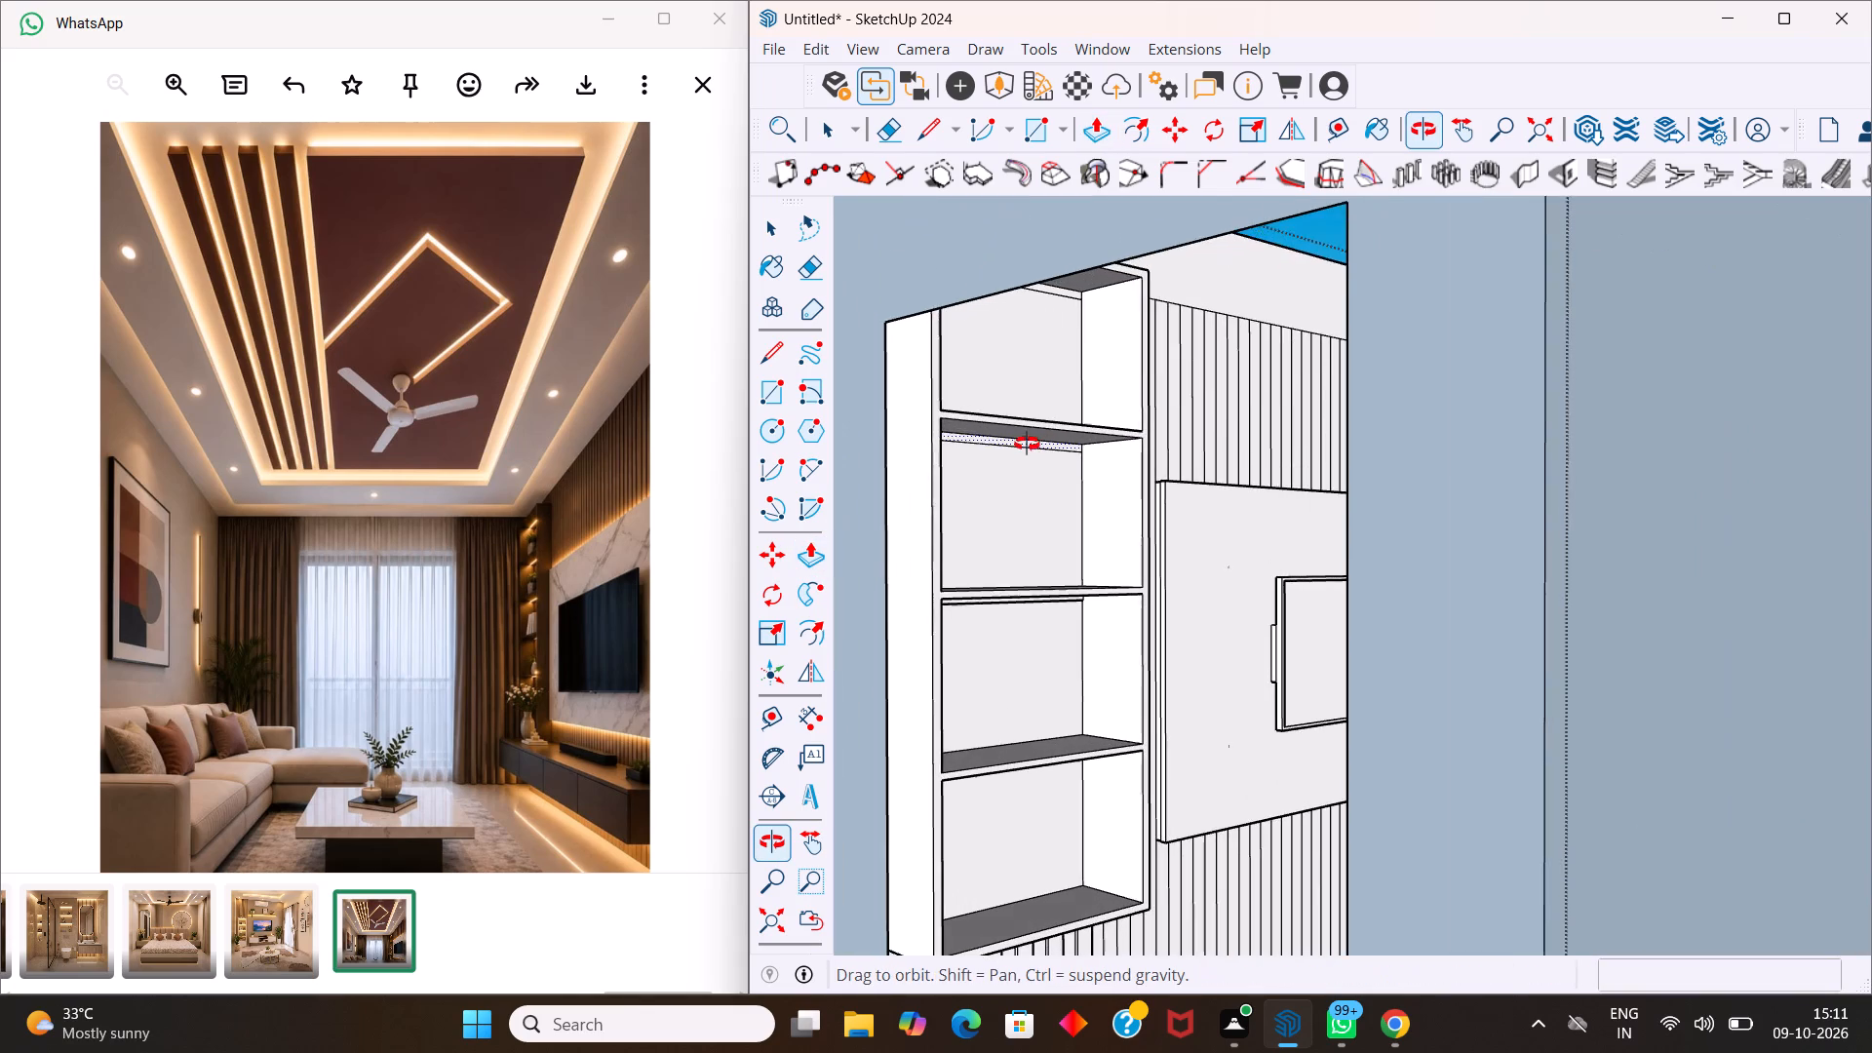
middle_click_drag(1027, 444, 996, 439)
scroll(993, 437, "up", 4)
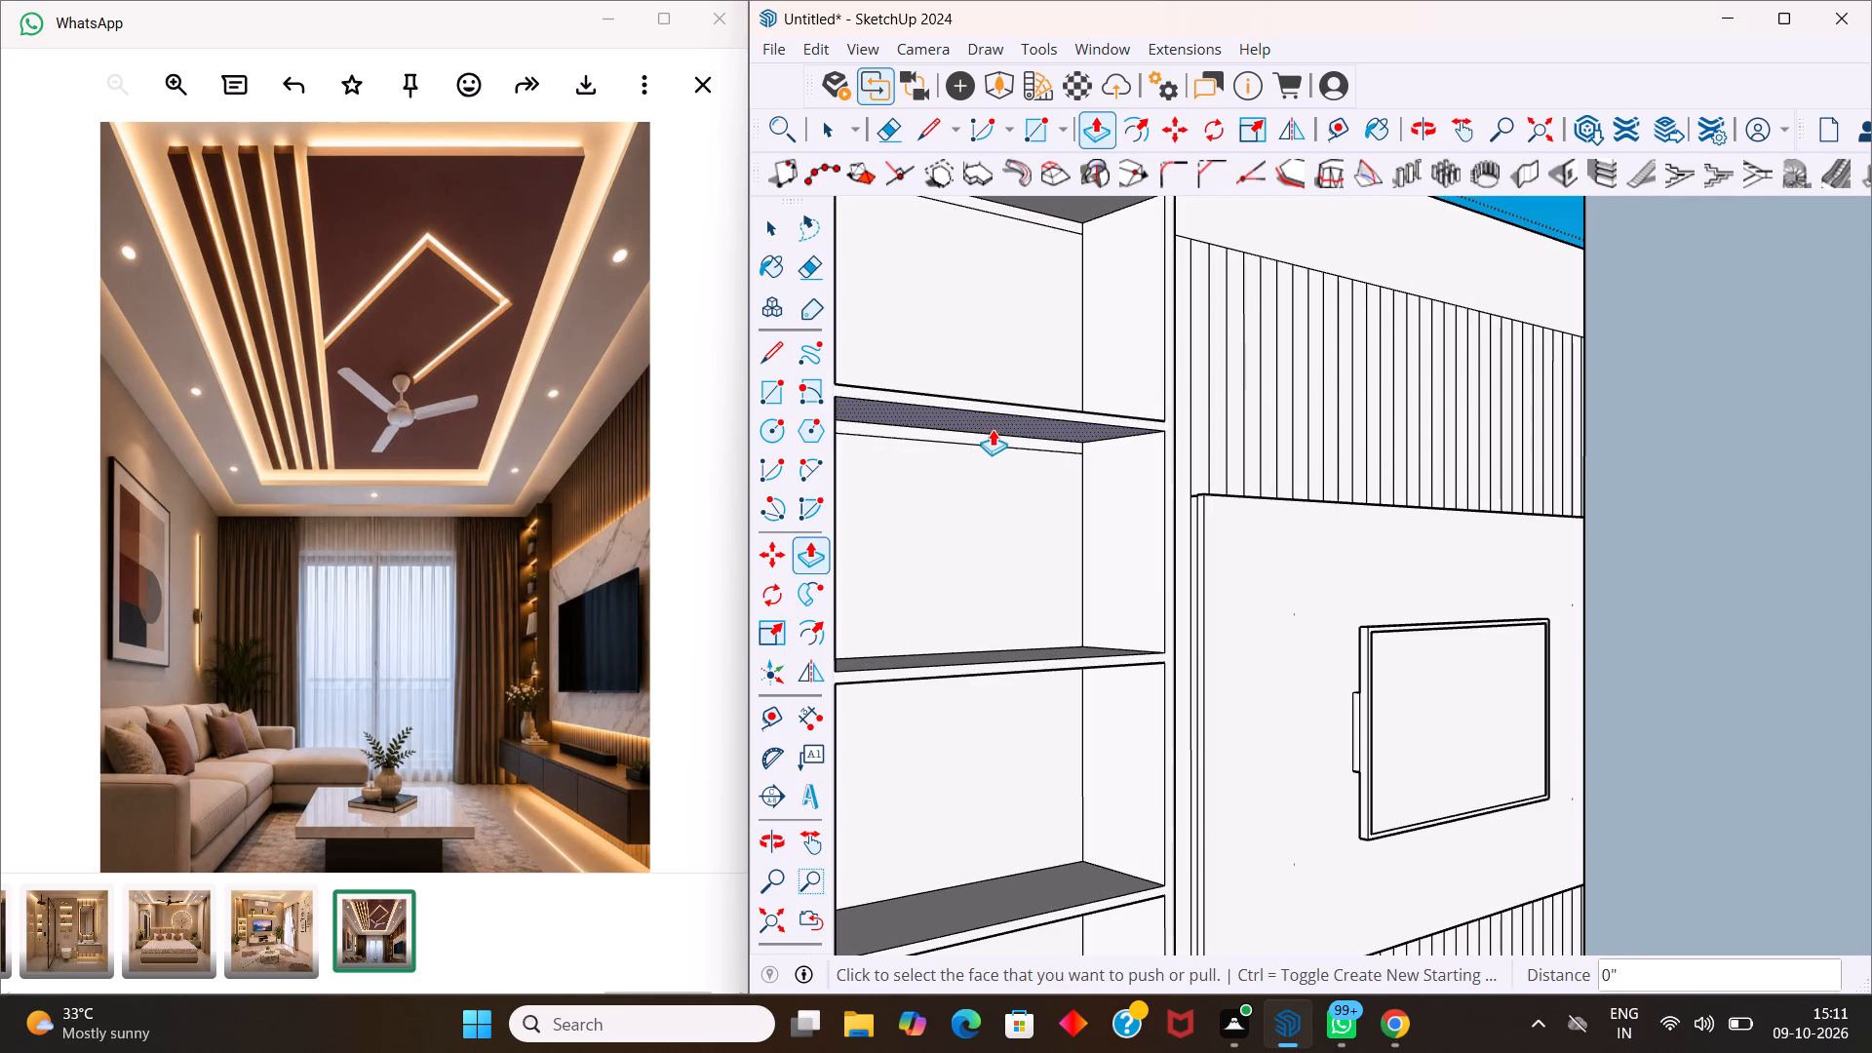
scroll(992, 429, "up", 8)
double_click(991, 442)
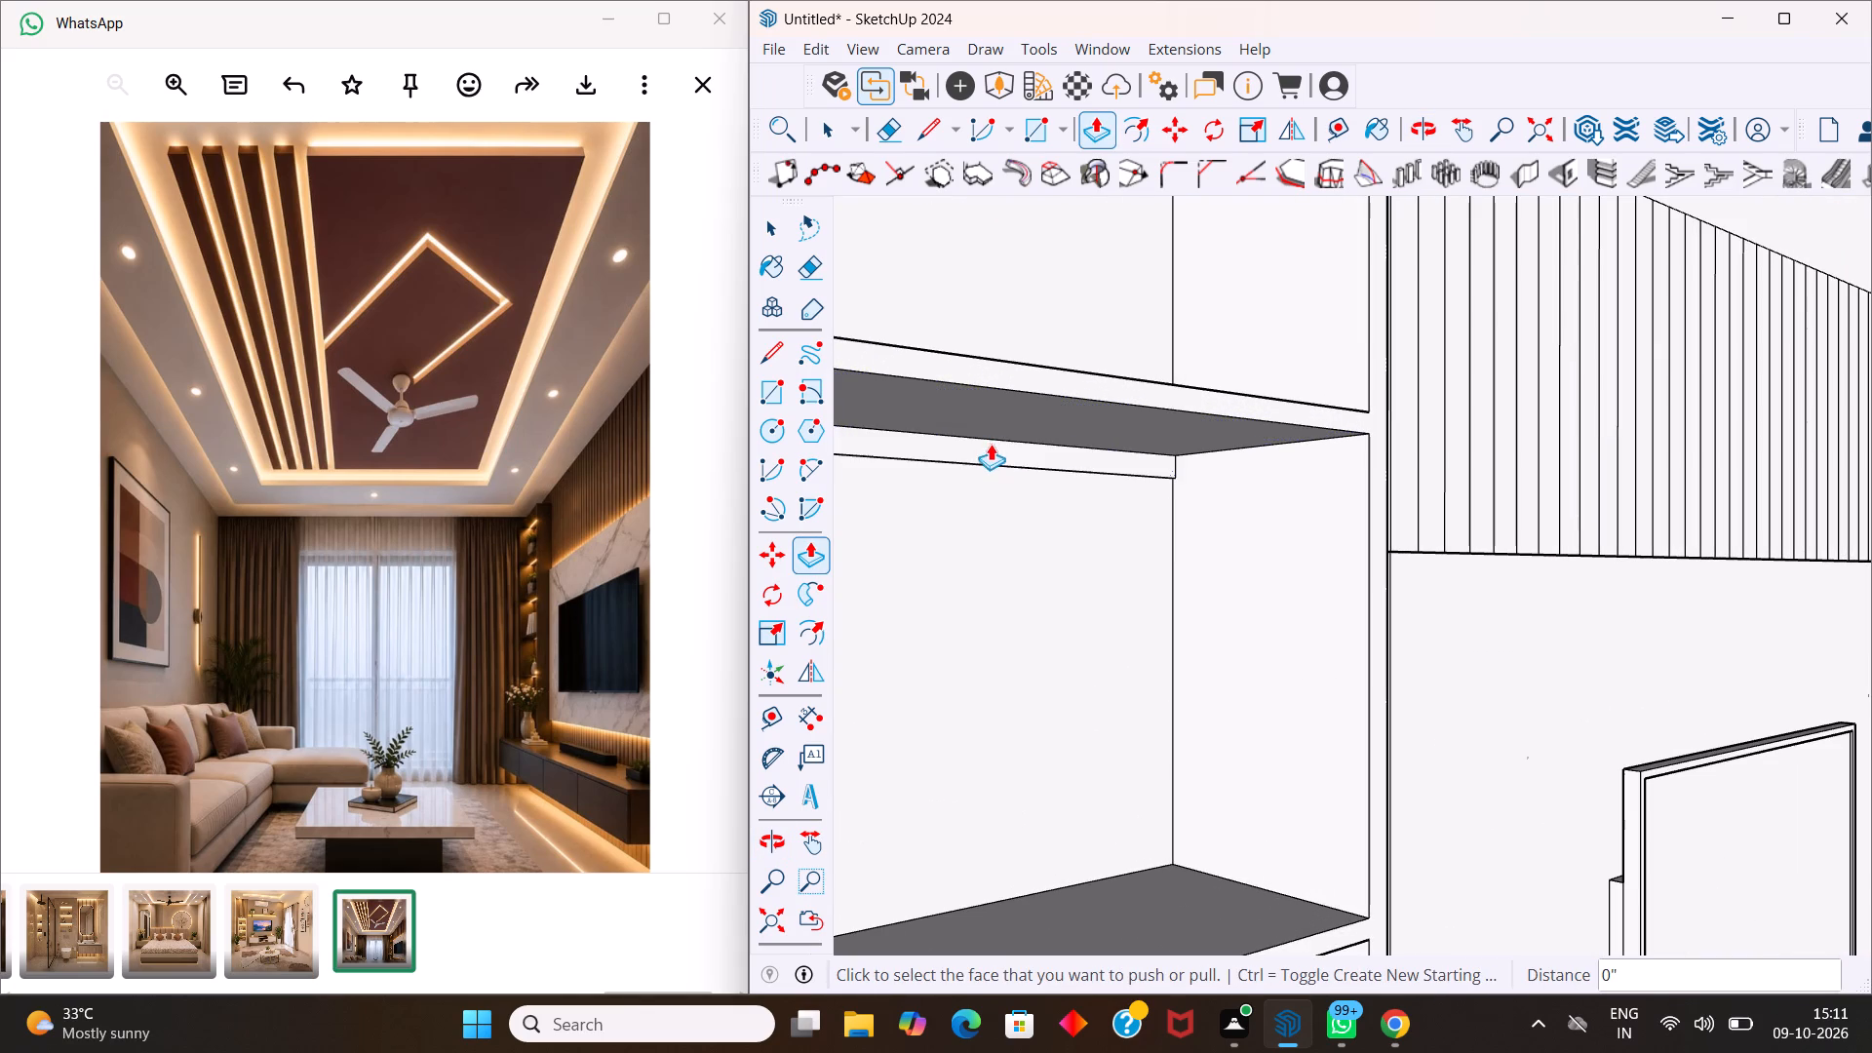
Extrude the thin strip at the top of the uppermost compartment's back face by the same 0.2 inches.
scroll(1104, 372, "down", 14)
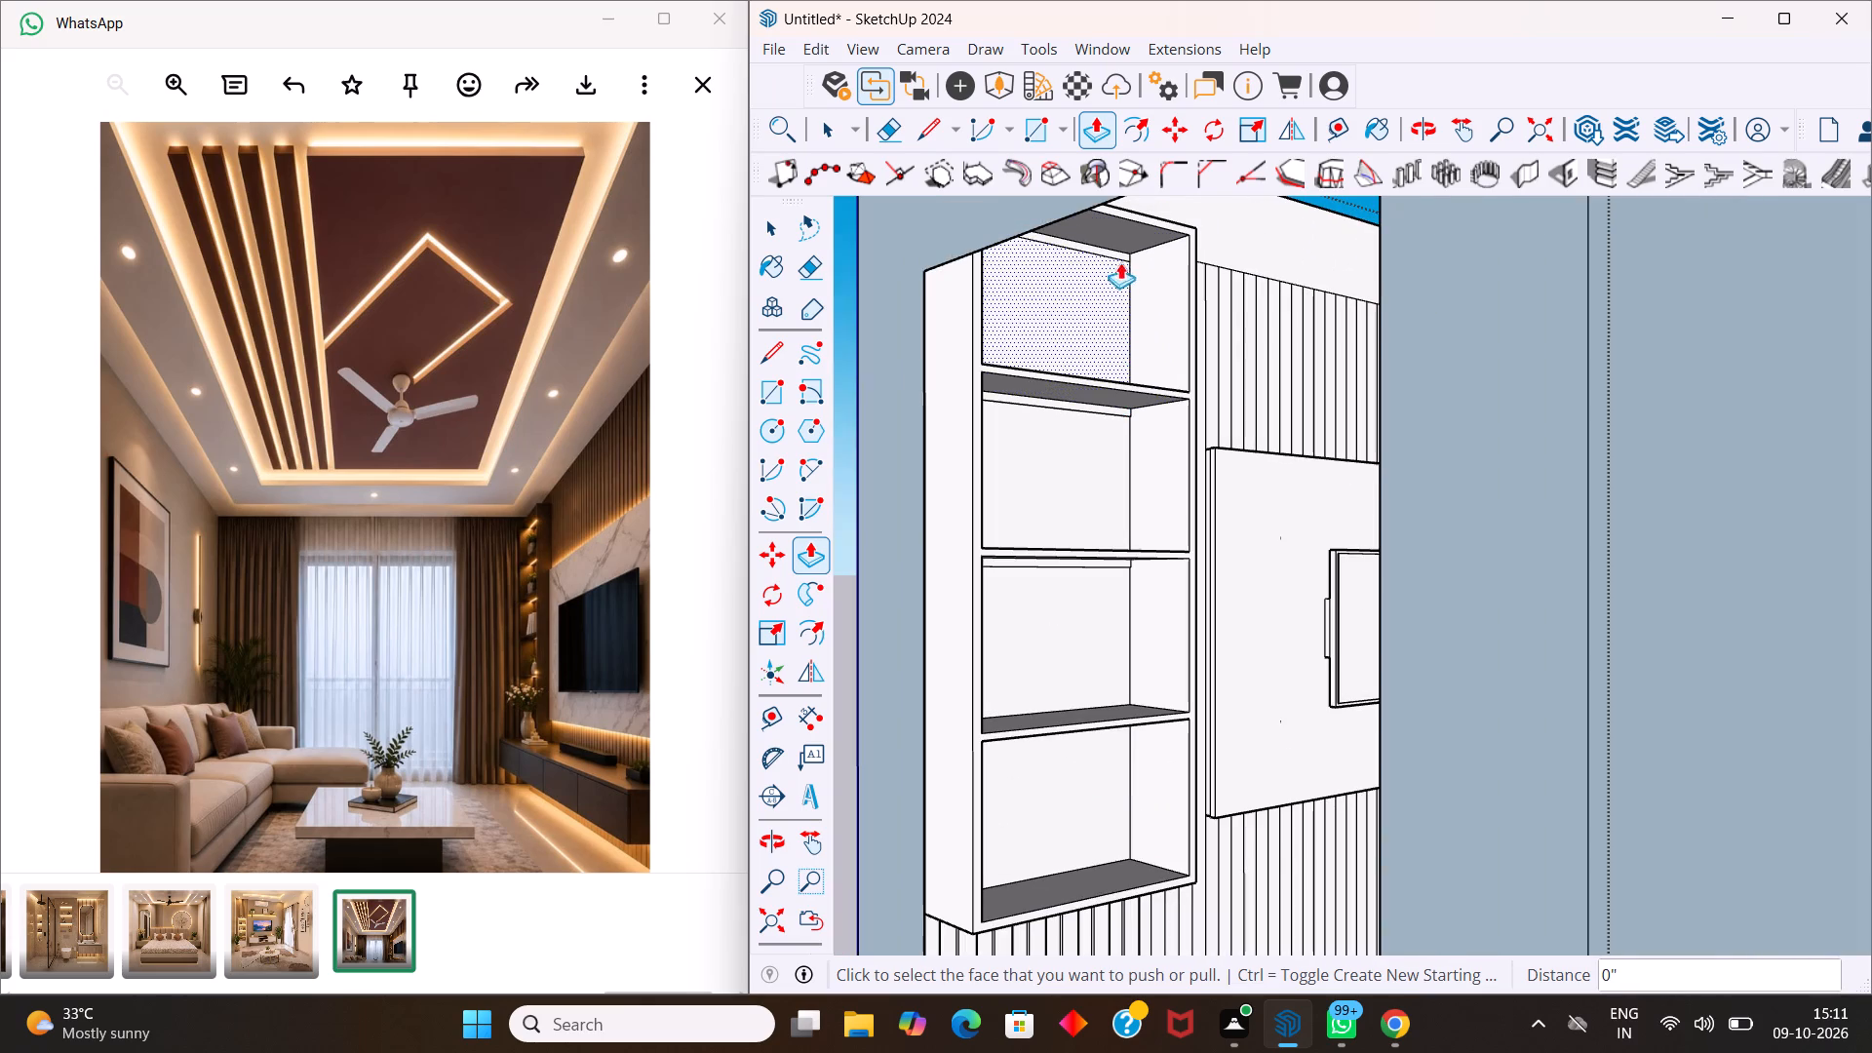
scroll(1112, 238, "up", 12)
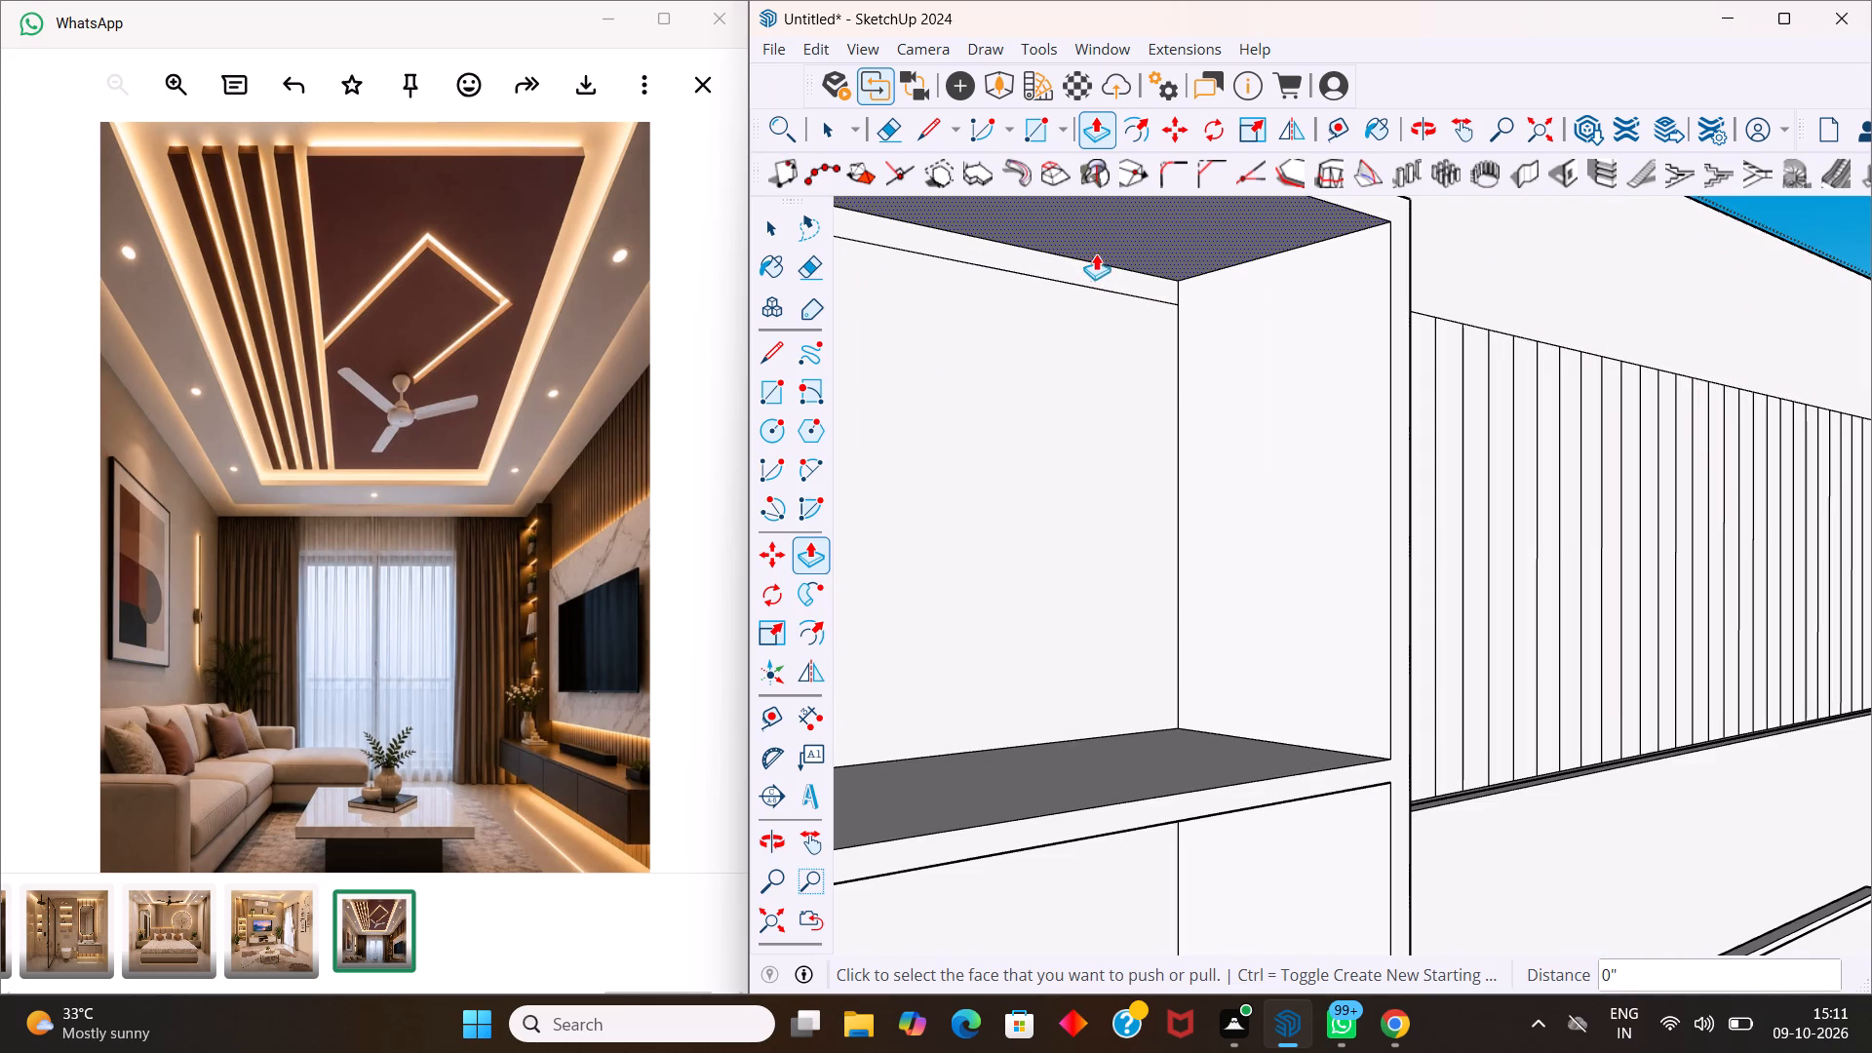
double_click(1089, 266)
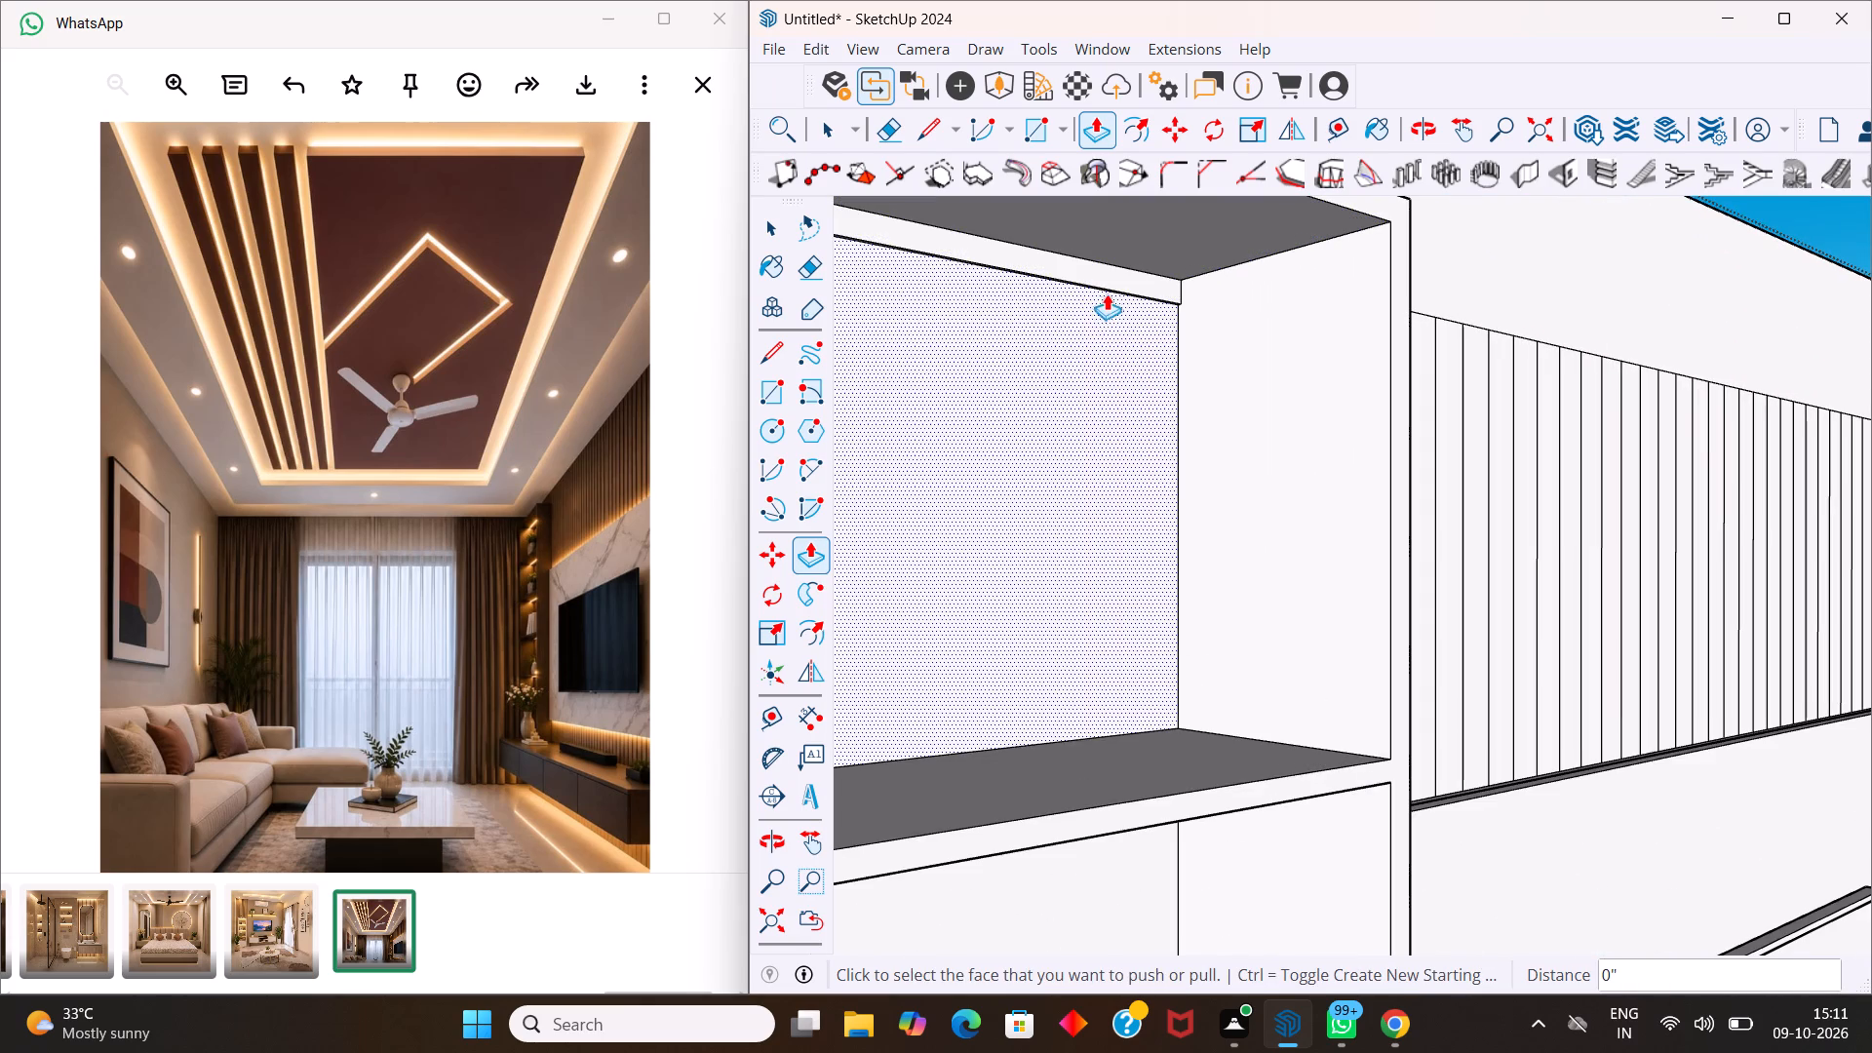
key("space")
Examine the slatted wall, the raised panel and the TV from several angles and distances.
scroll(1180, 308, "down", 10)
middle_click_drag(1387, 363, 958, 532)
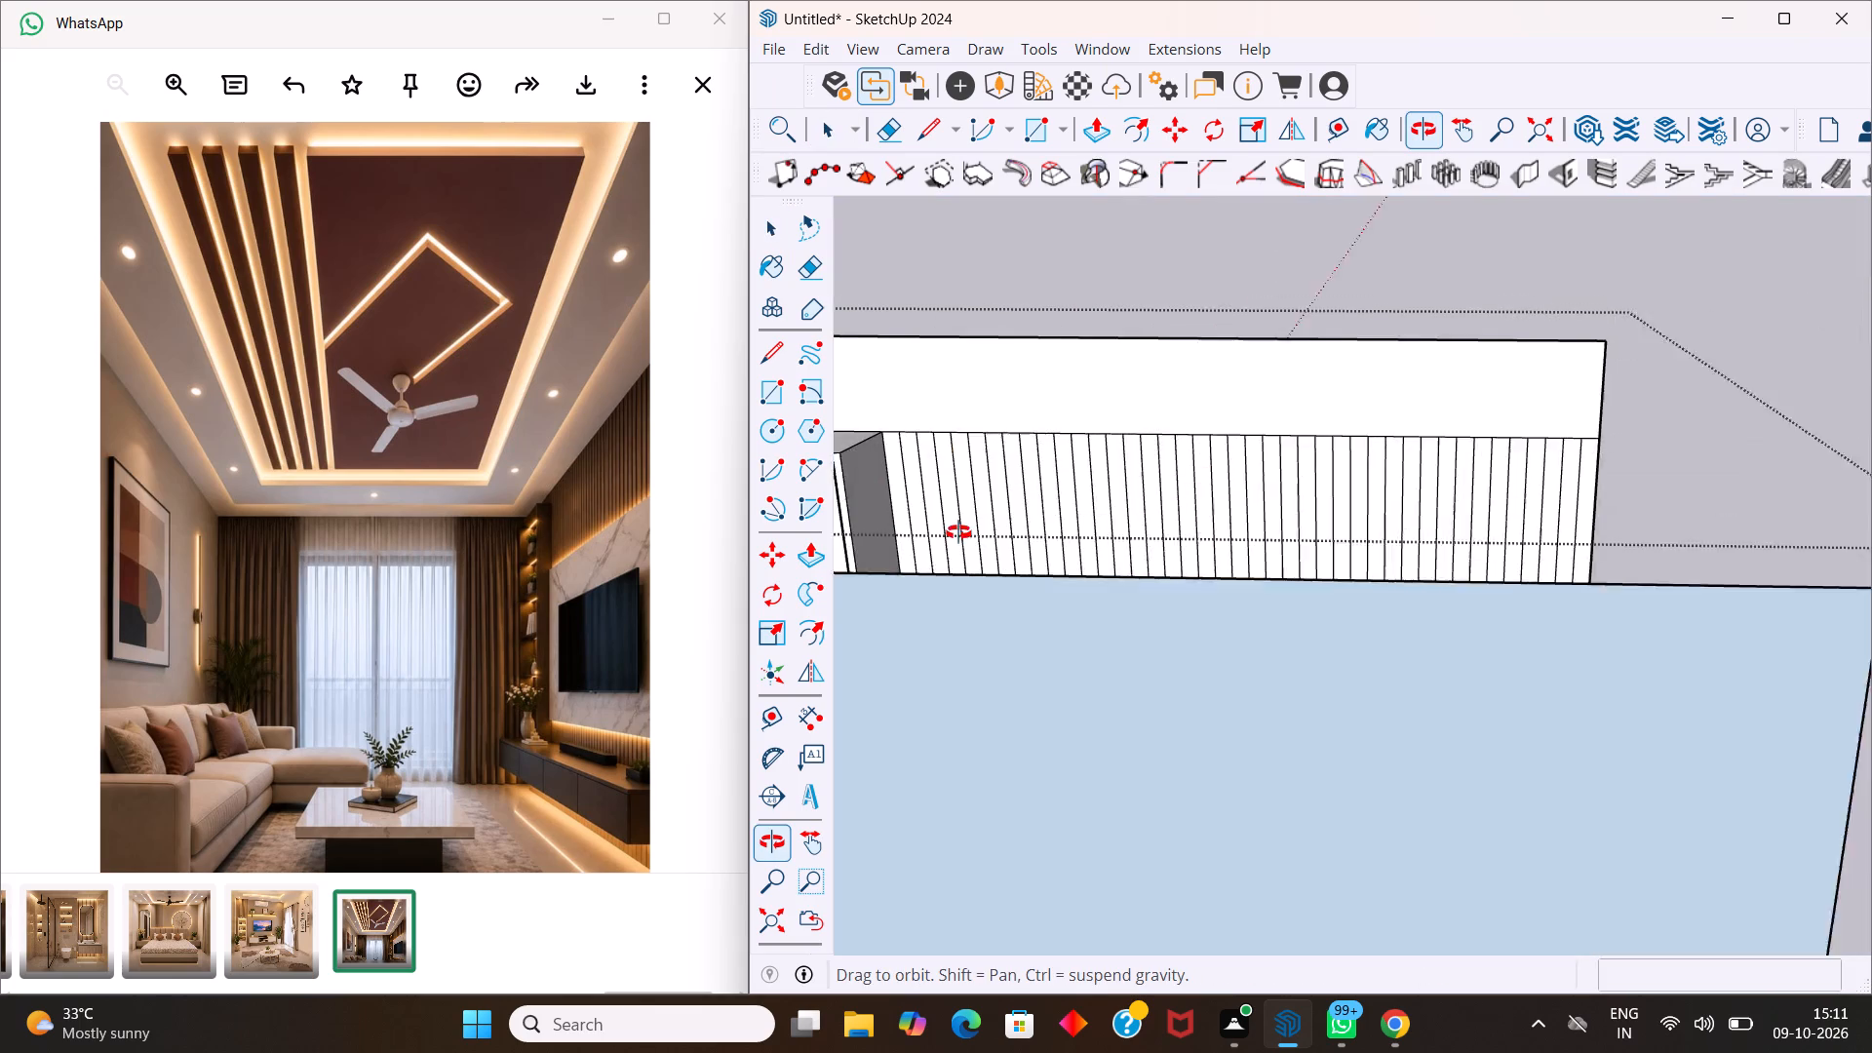
middle_click_drag(958, 532, 873, 565)
scroll(926, 575, "up", 8)
scroll(1120, 607, "down", 4)
middle_click_drag(1133, 653, 1132, 654)
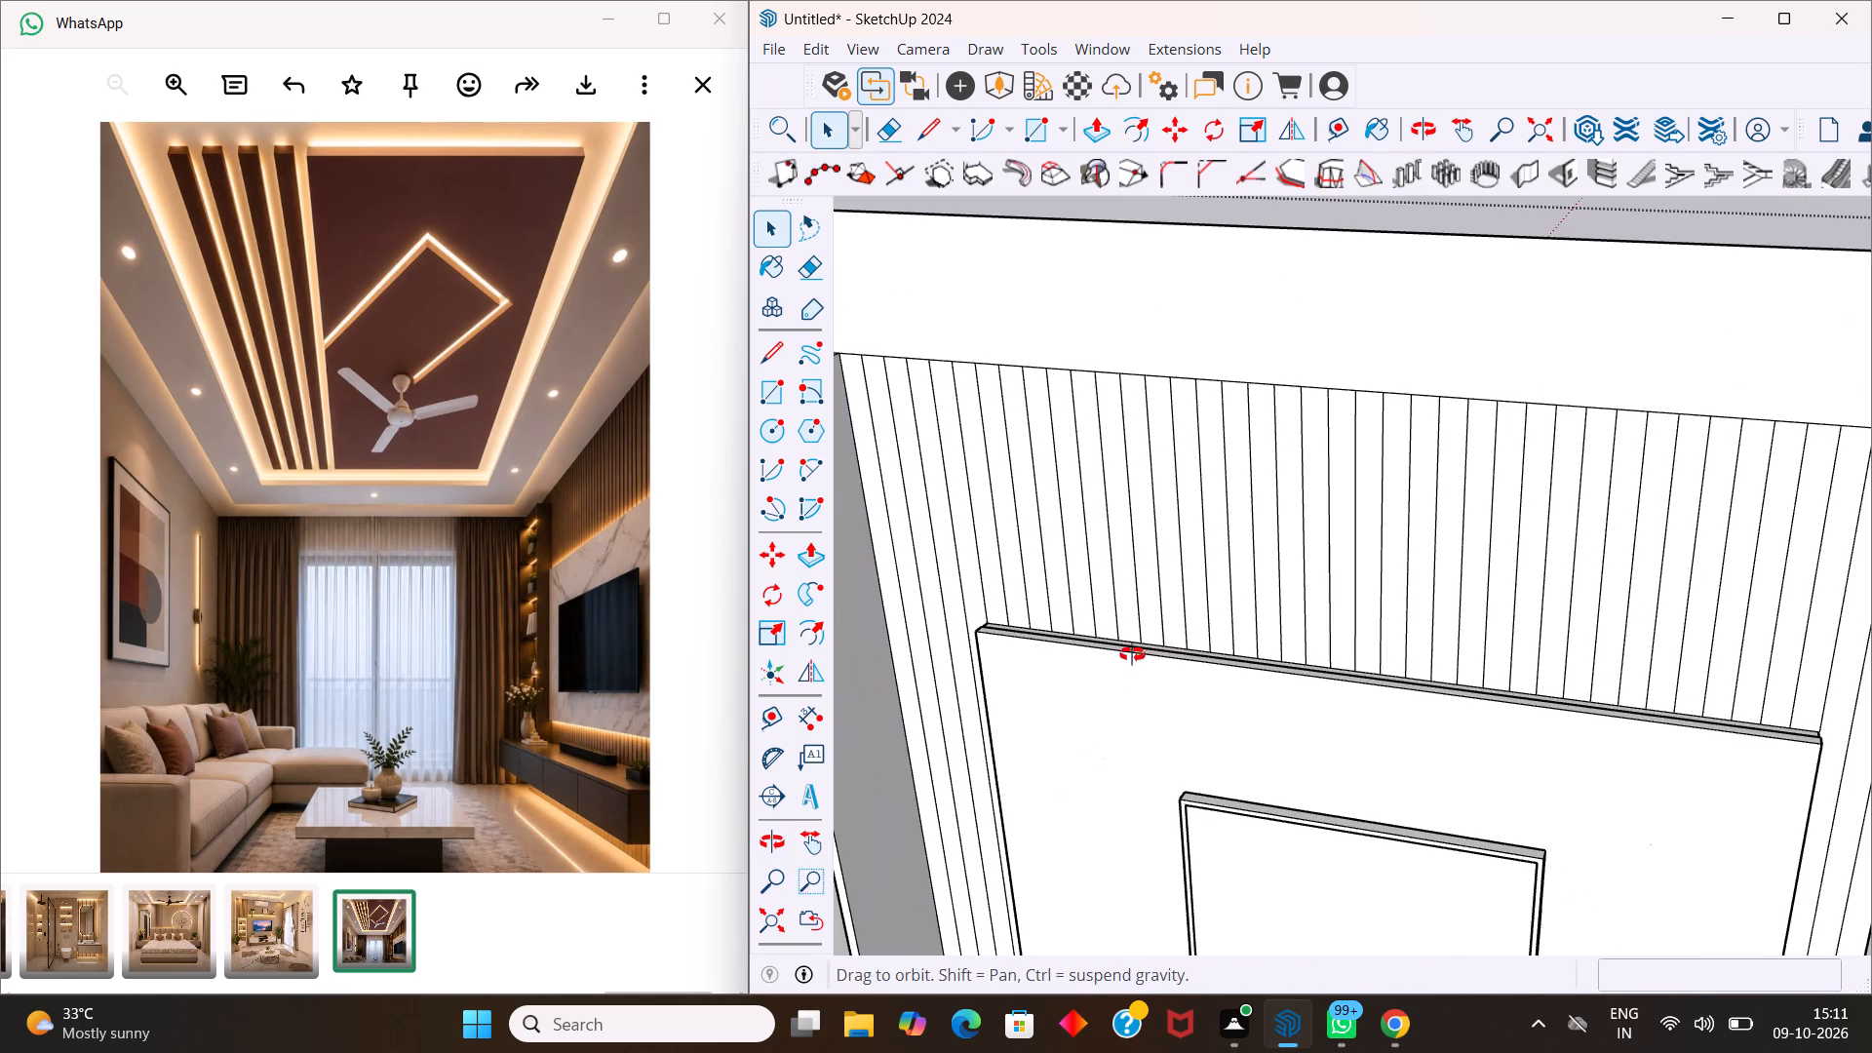
middle_click_drag(1132, 654, 1016, 774)
scroll(1117, 645, "up", 4)
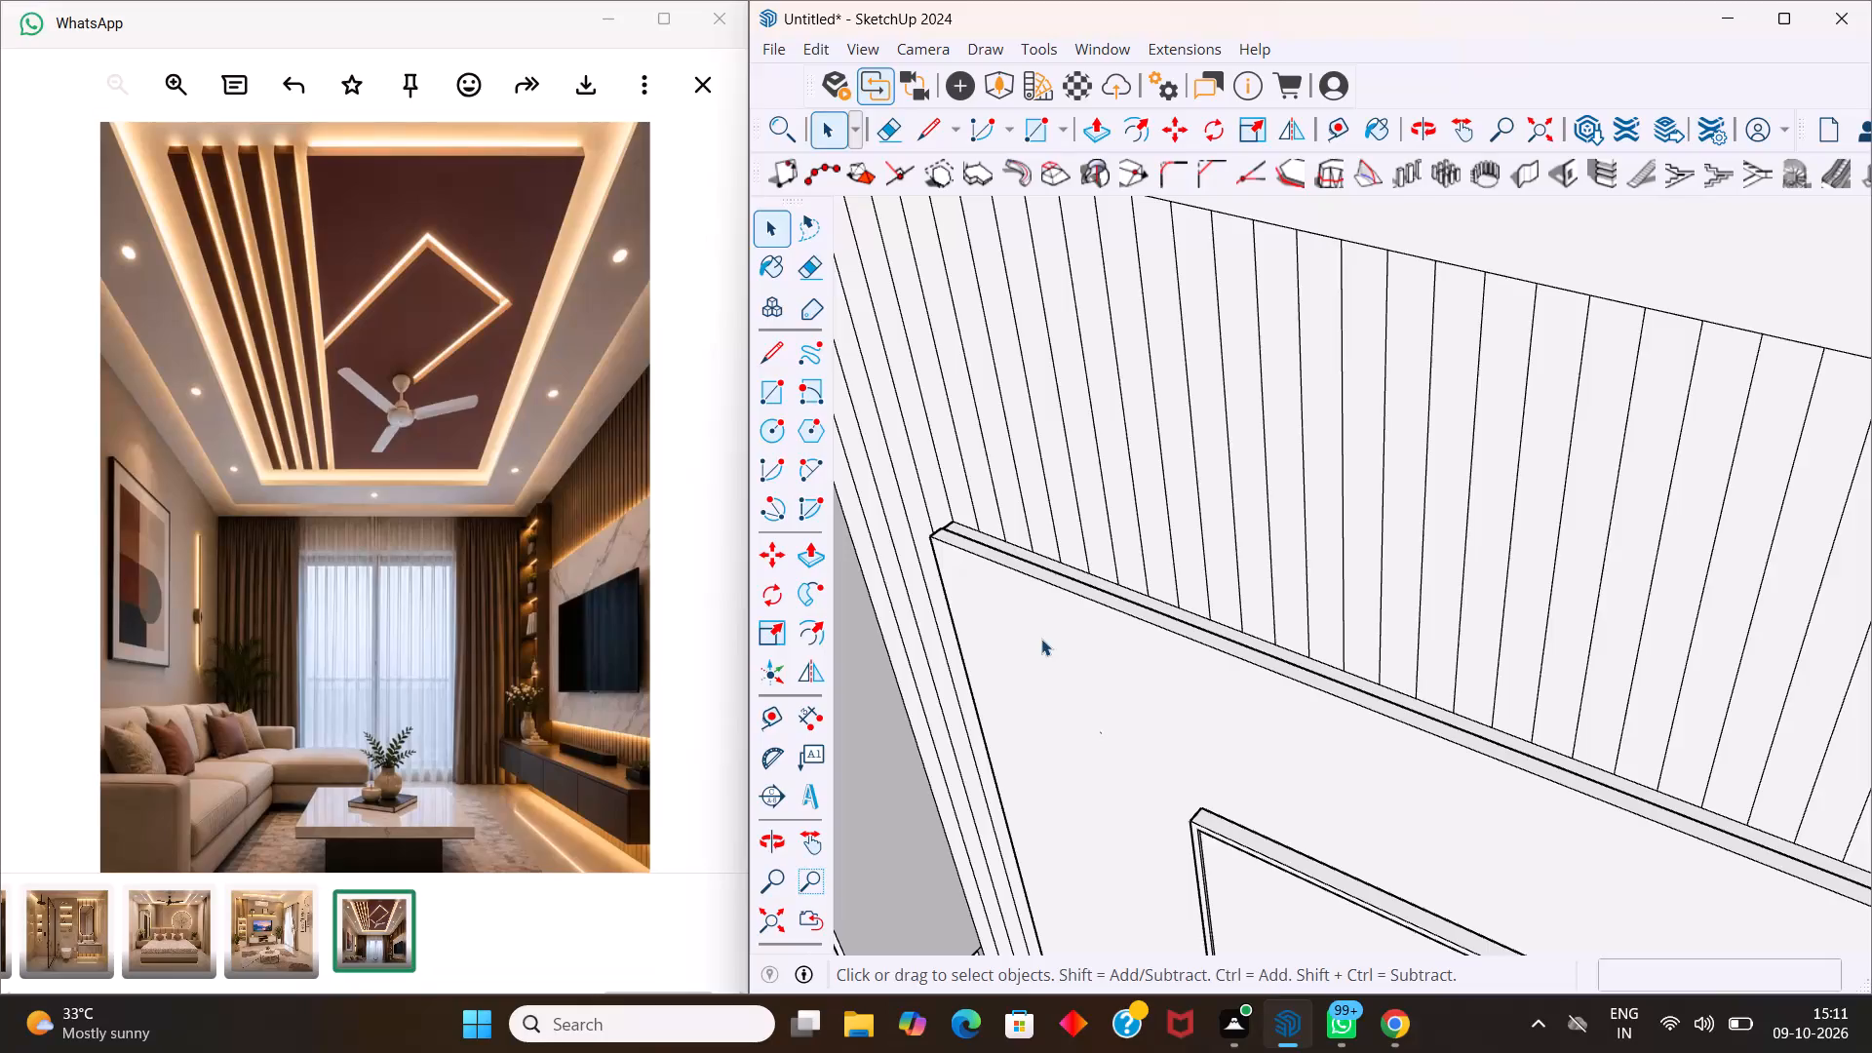
scroll(1060, 641, "down", 18)
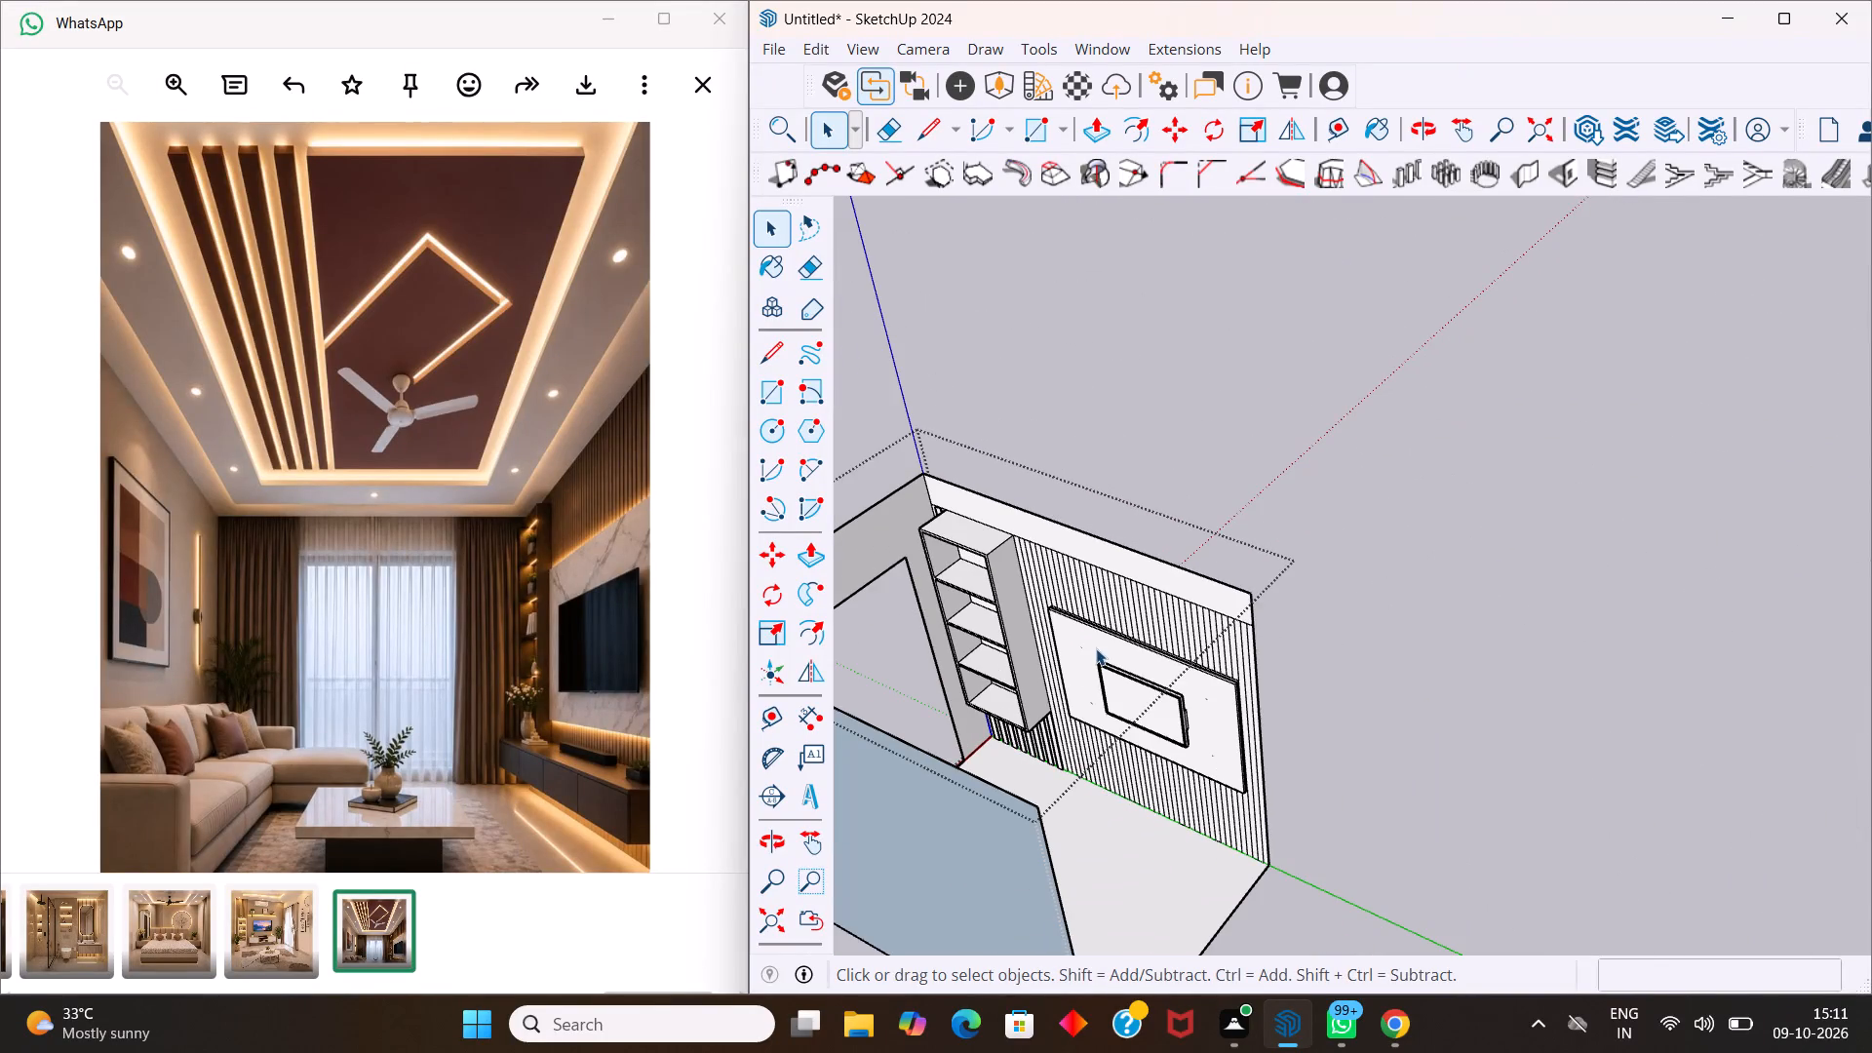
Draw a rectangle about 10 1/4 inches high and 6' 3/4" long on the slatted wall, just below the raised panel.
scroll(1118, 828, "up", 12)
middle_click_drag(1126, 799, 1188, 754)
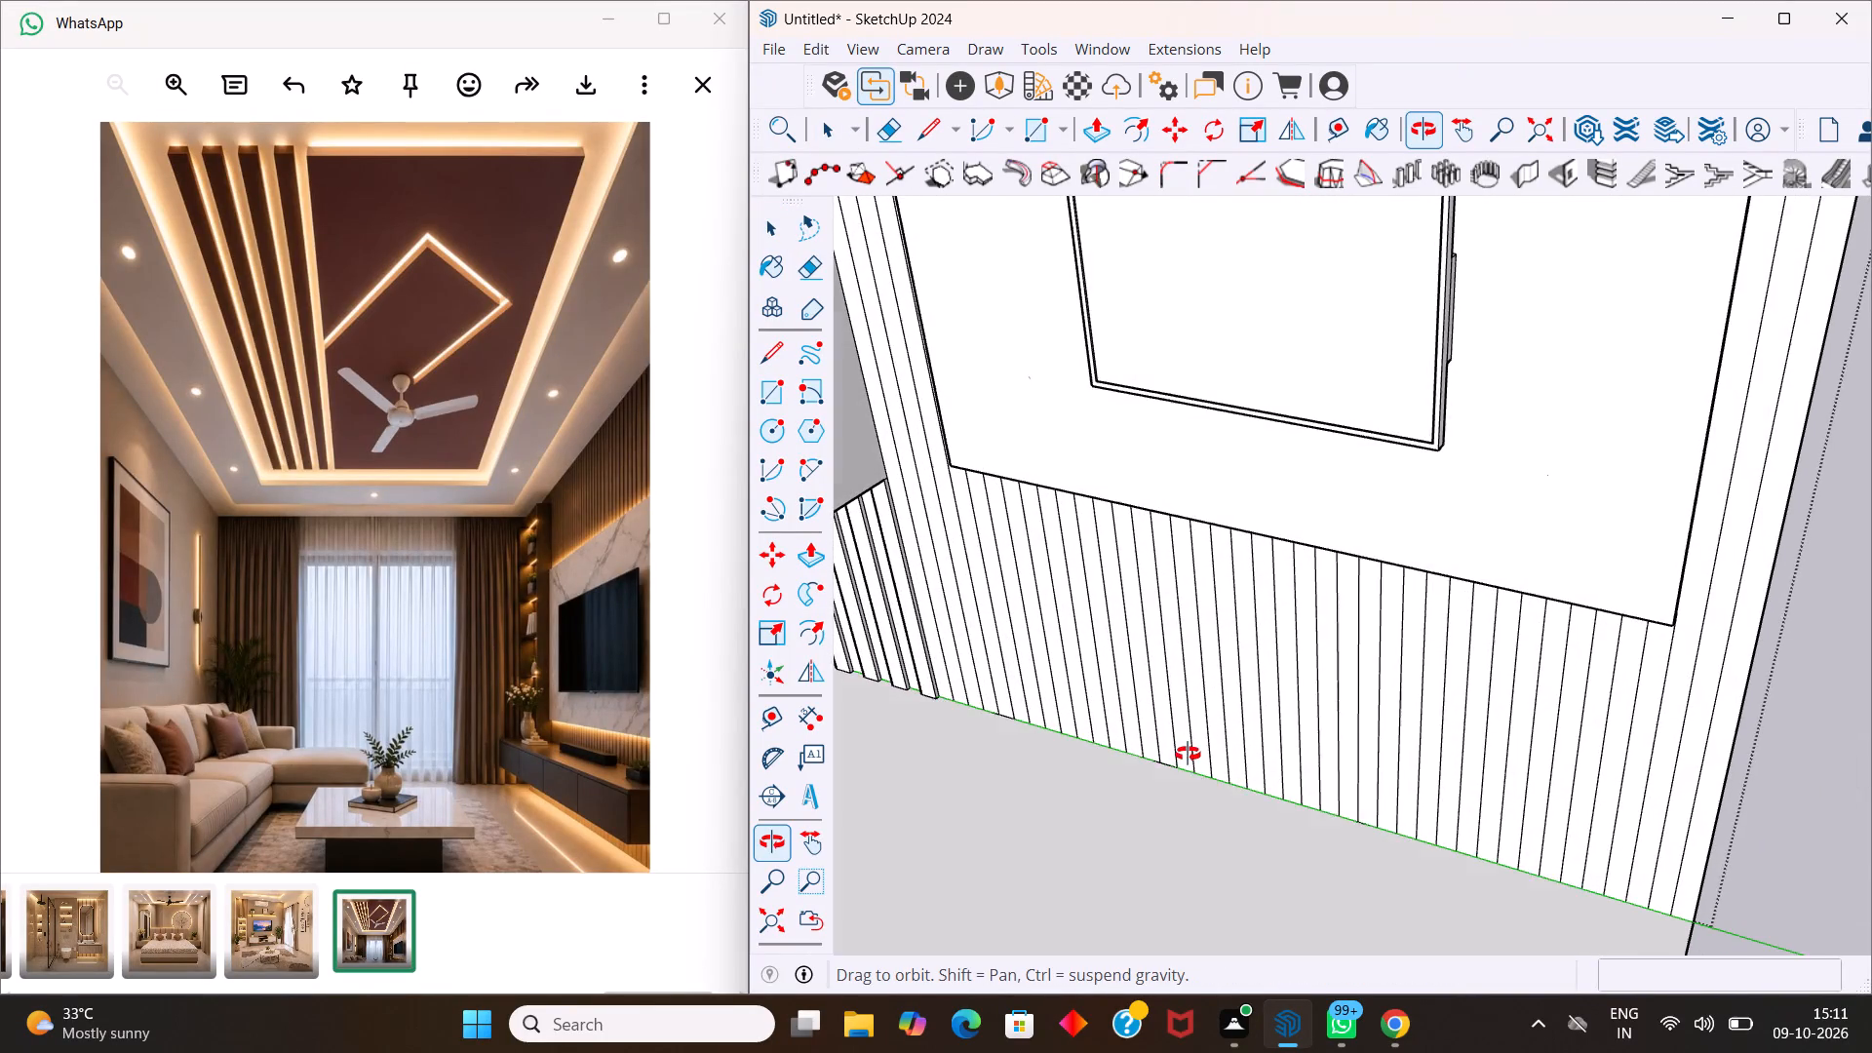
middle_click_drag(1188, 754, 1191, 749)
key("r")
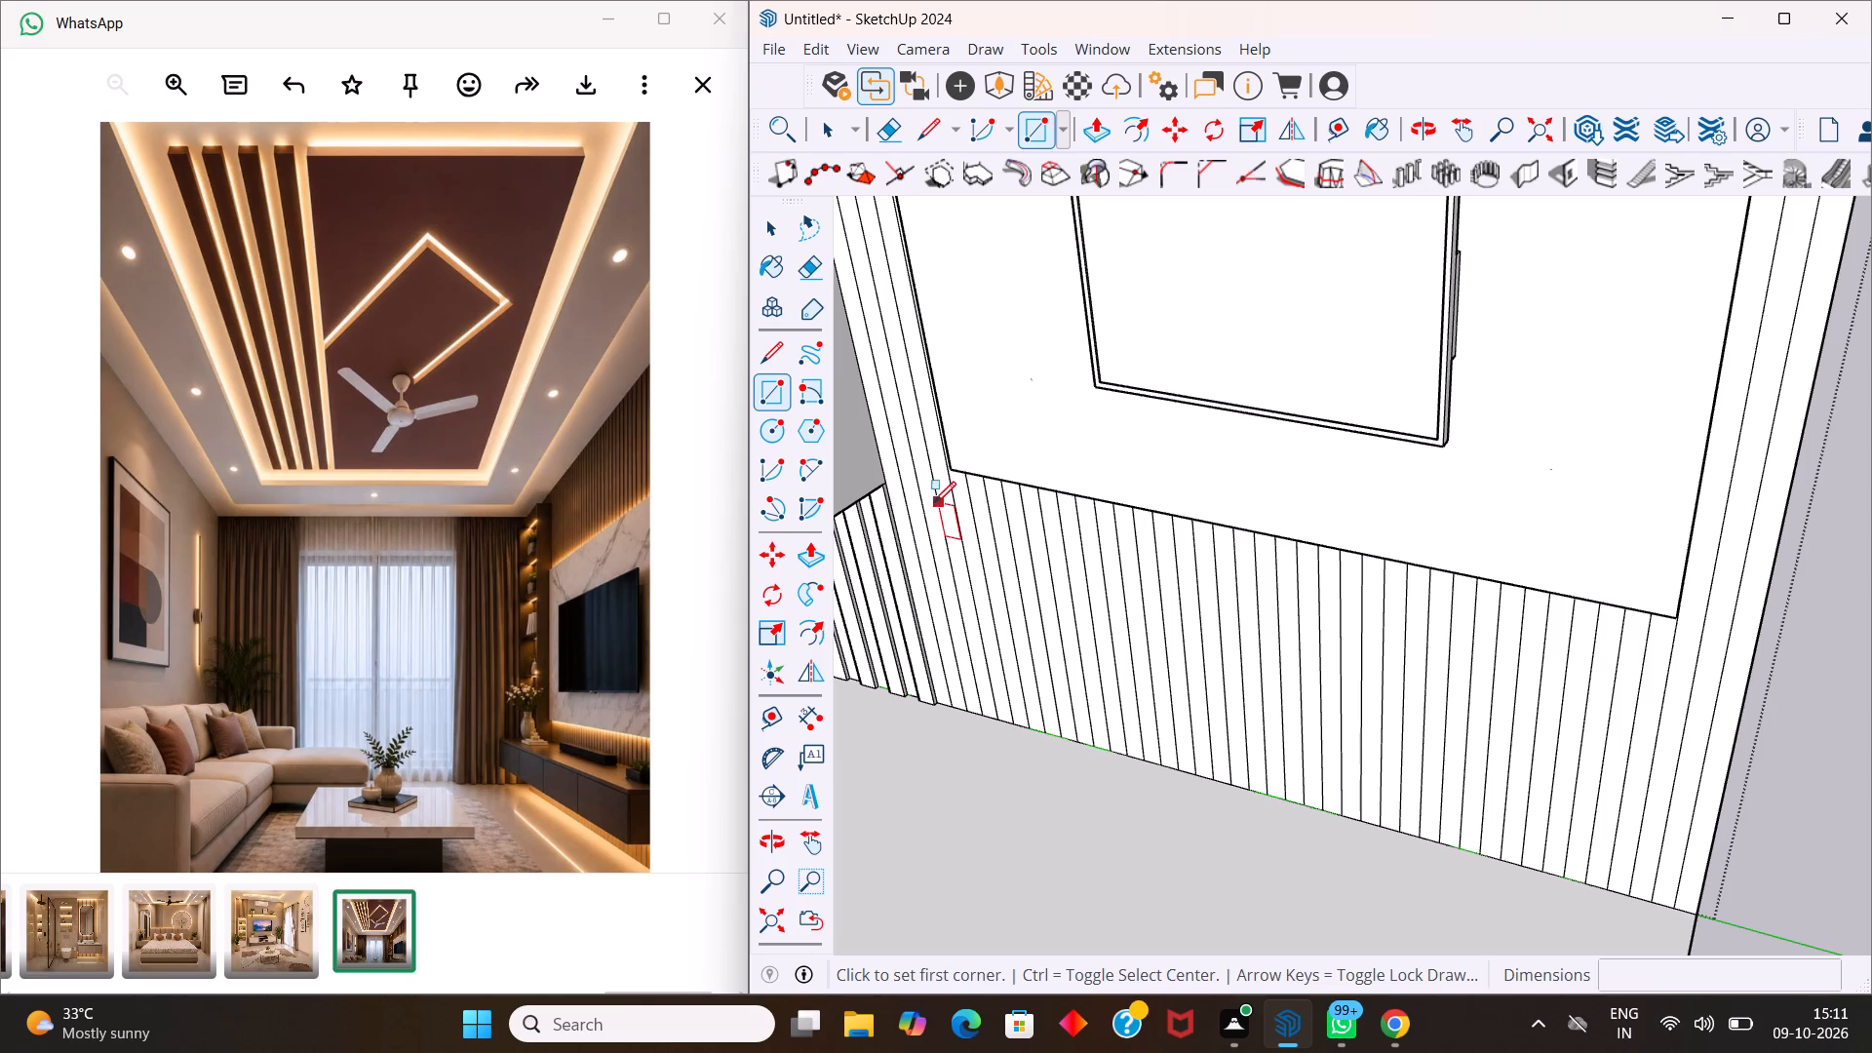
scroll(928, 500, "up", 3)
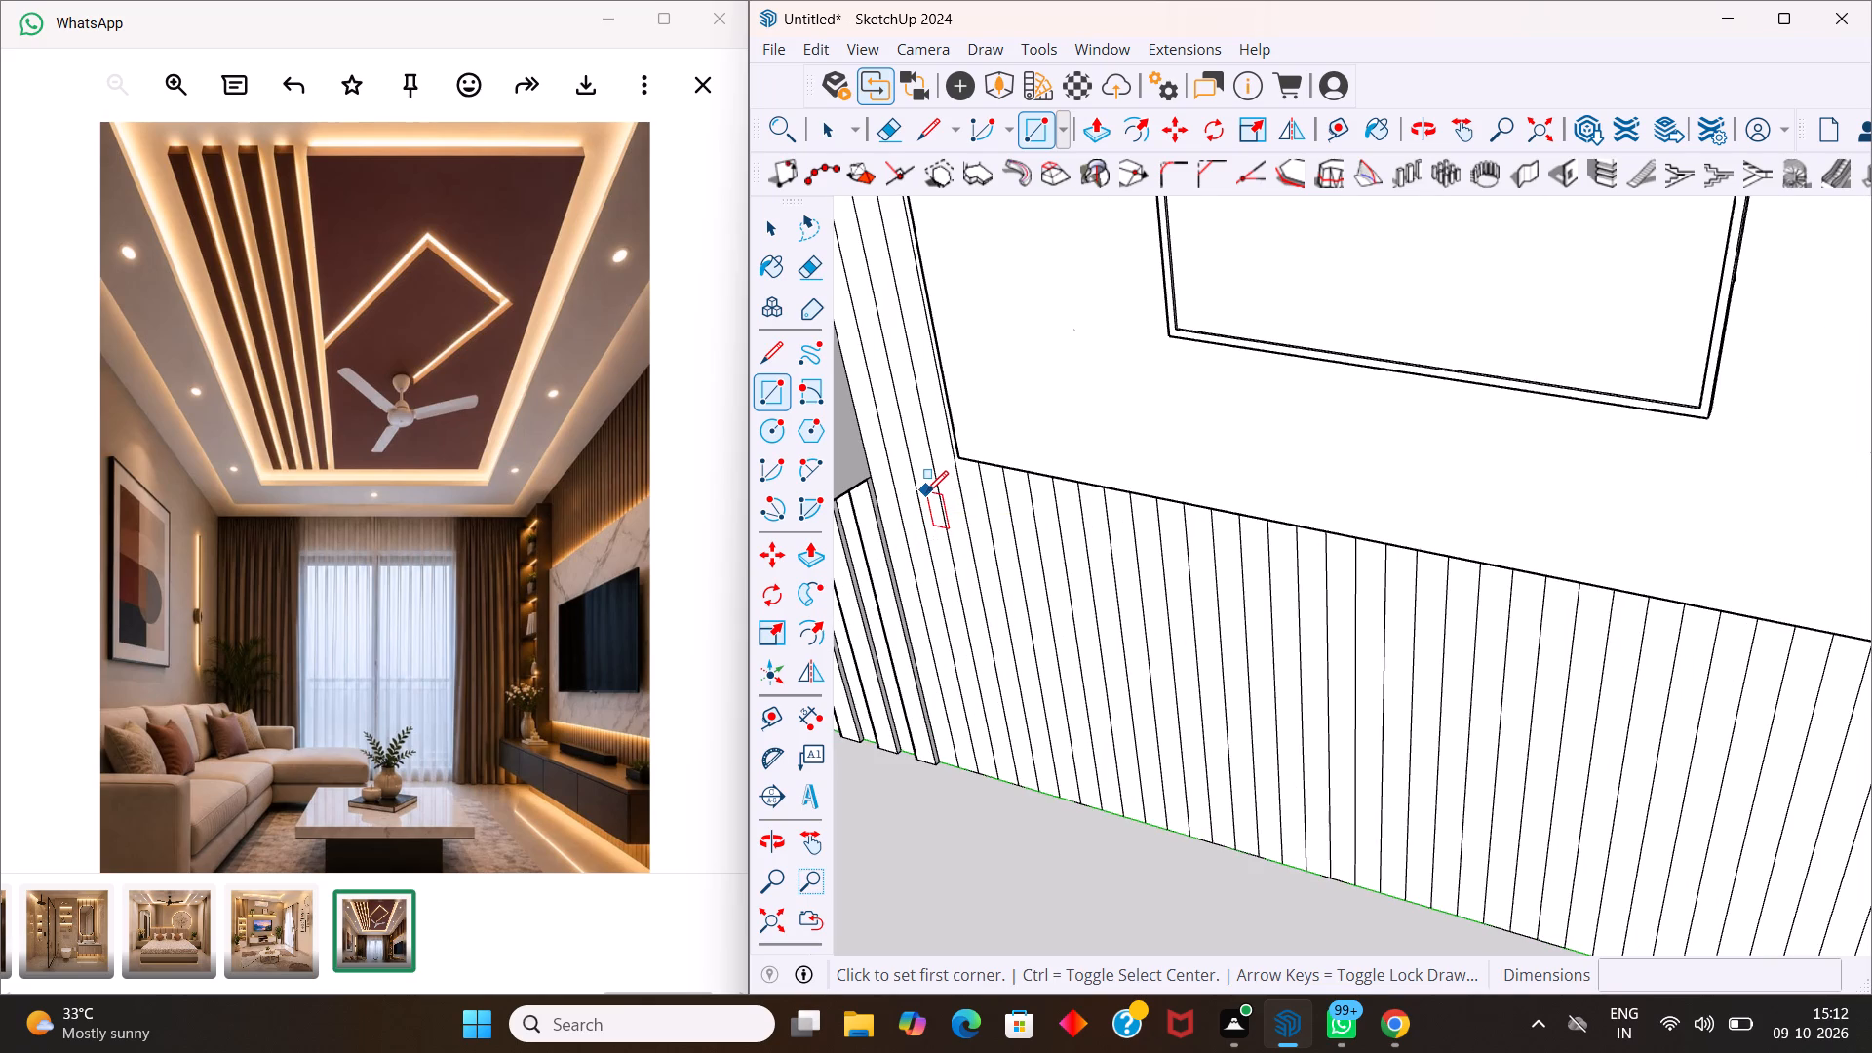
left_click(929, 514)
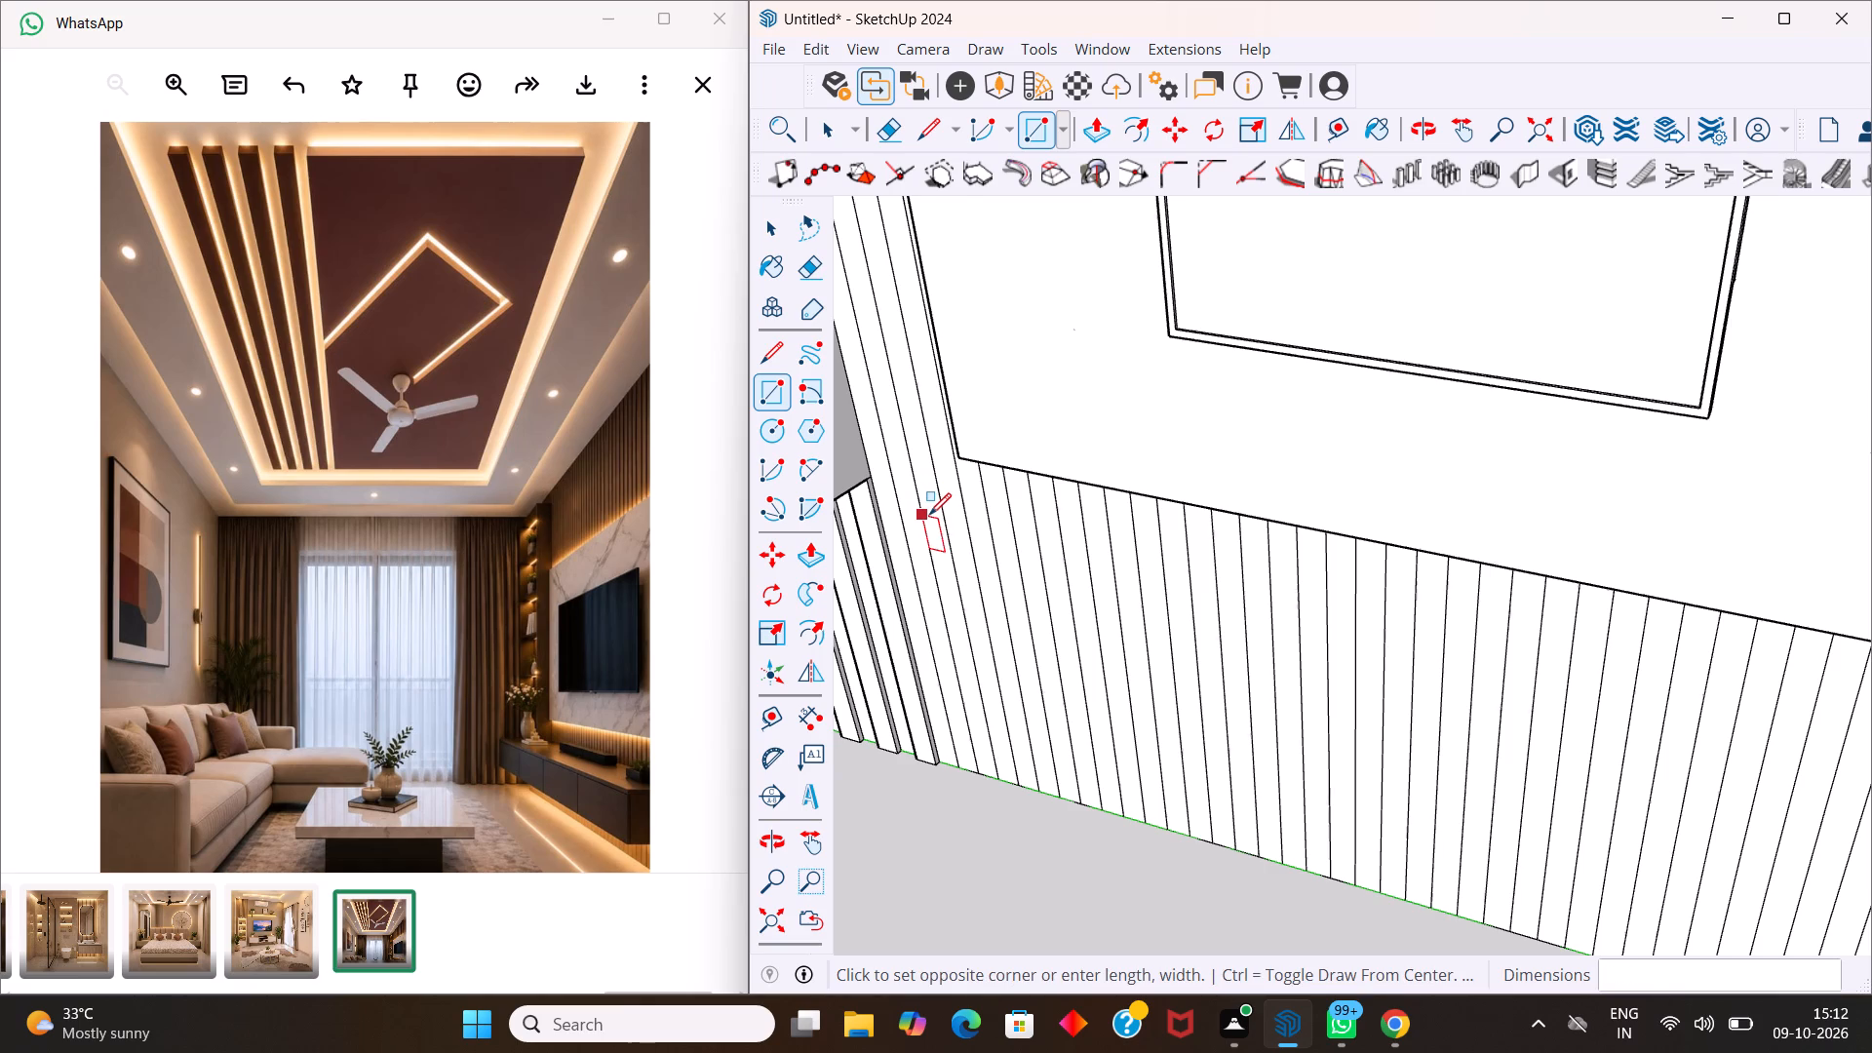
key("space")
key("r")
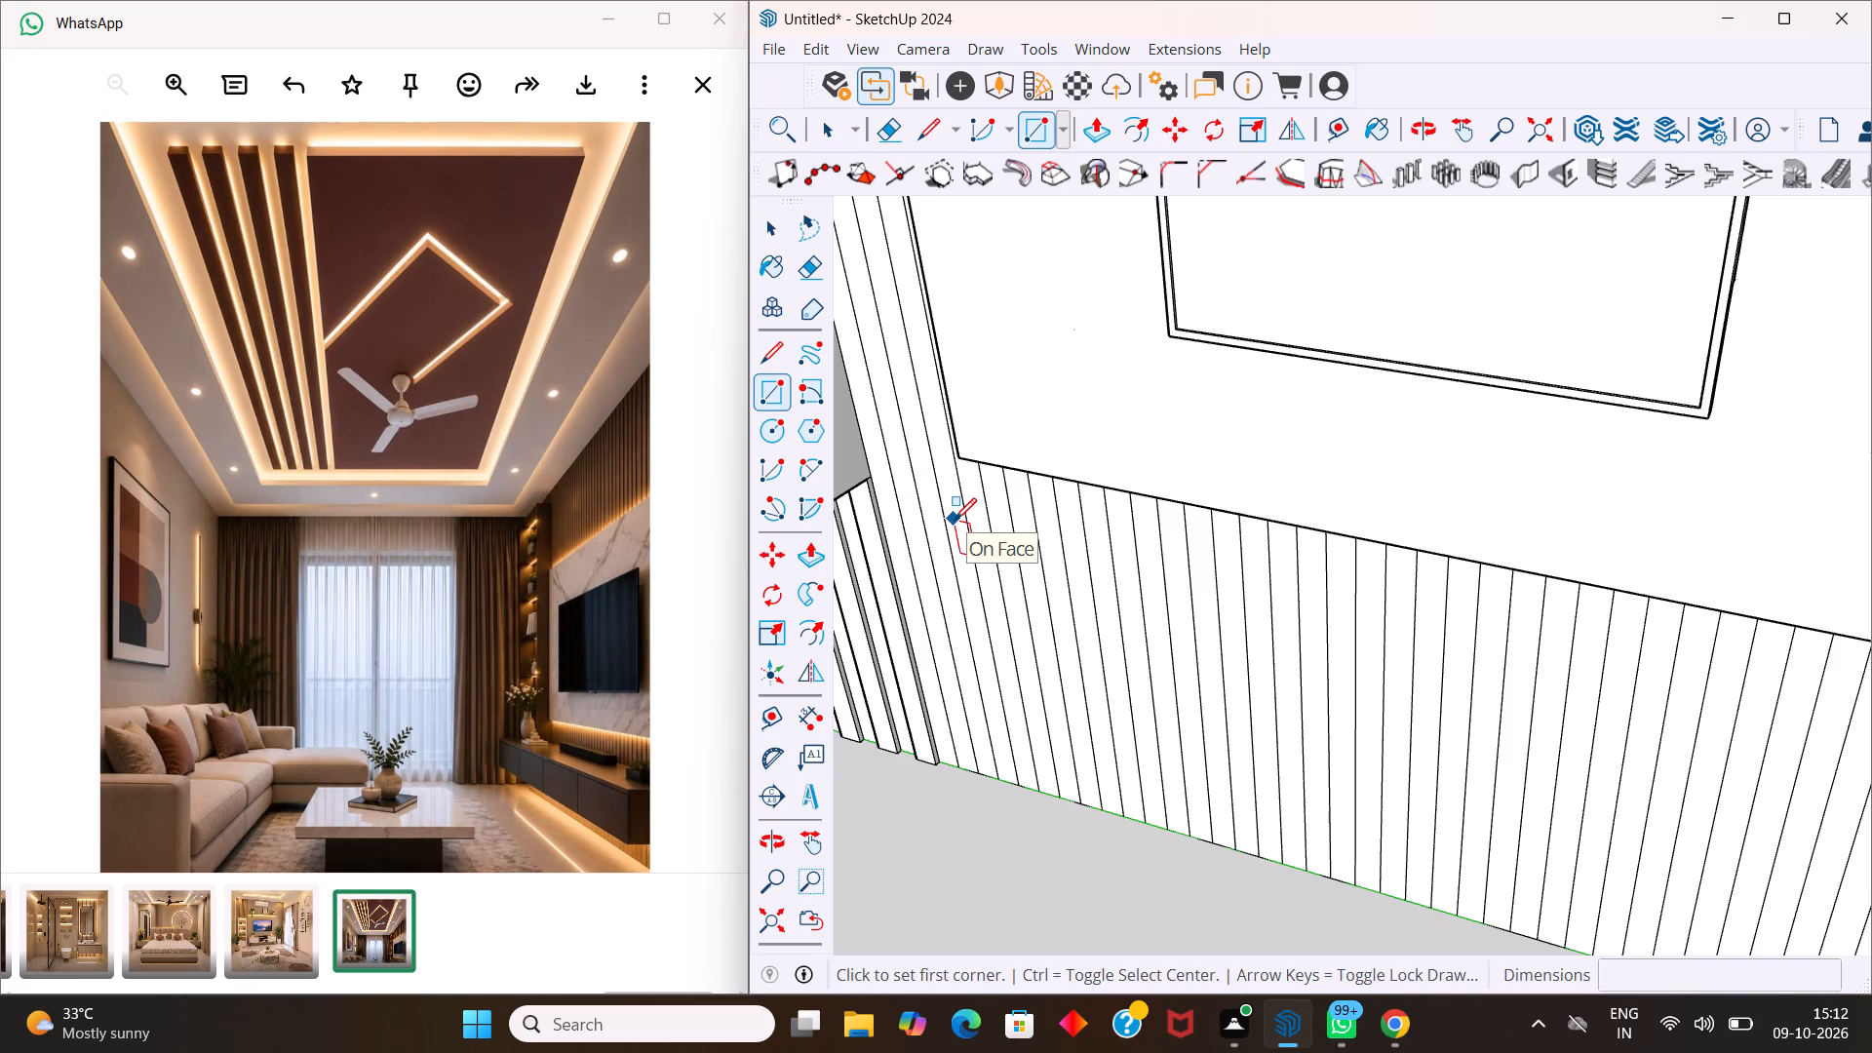
left_click(955, 520)
scroll(1020, 569, "down", 8)
scroll(1444, 652, "down", 9)
middle_click_drag(1570, 683, 1407, 682)
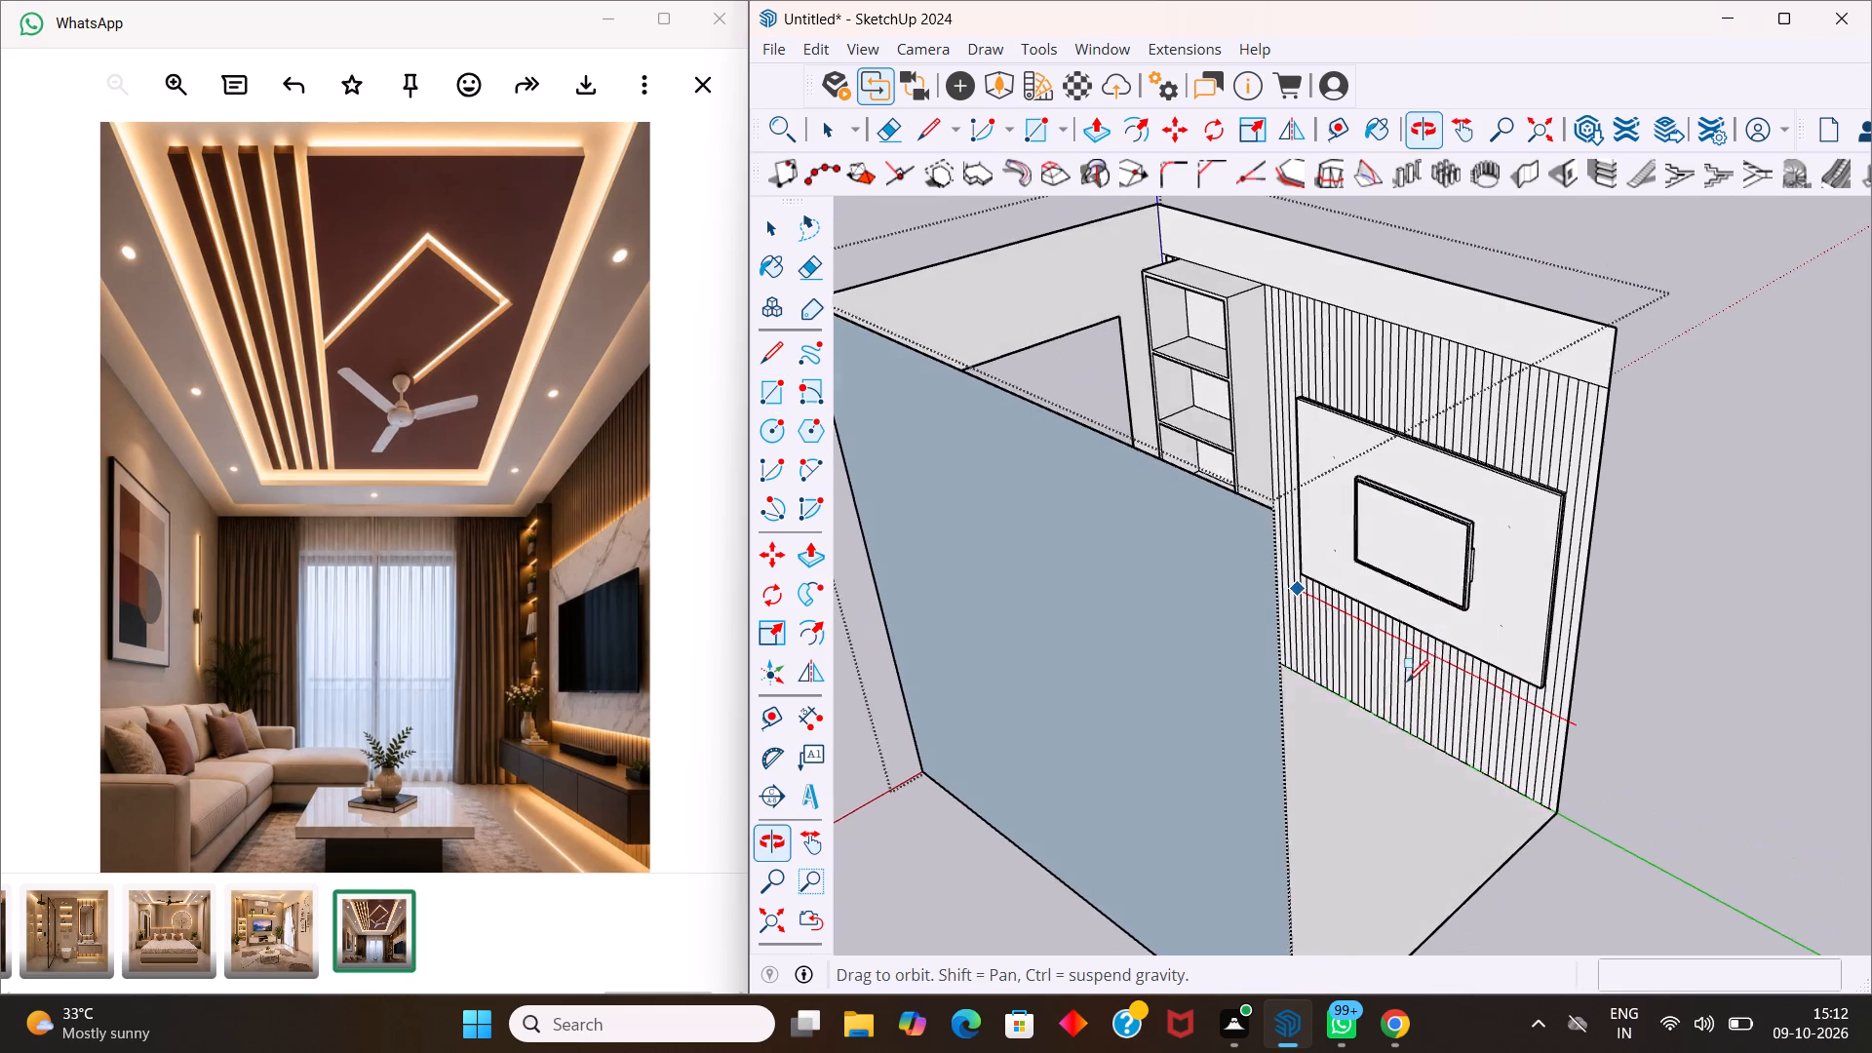
middle_click_drag(1407, 682, 1407, 683)
scroll(1485, 709, "up", 8)
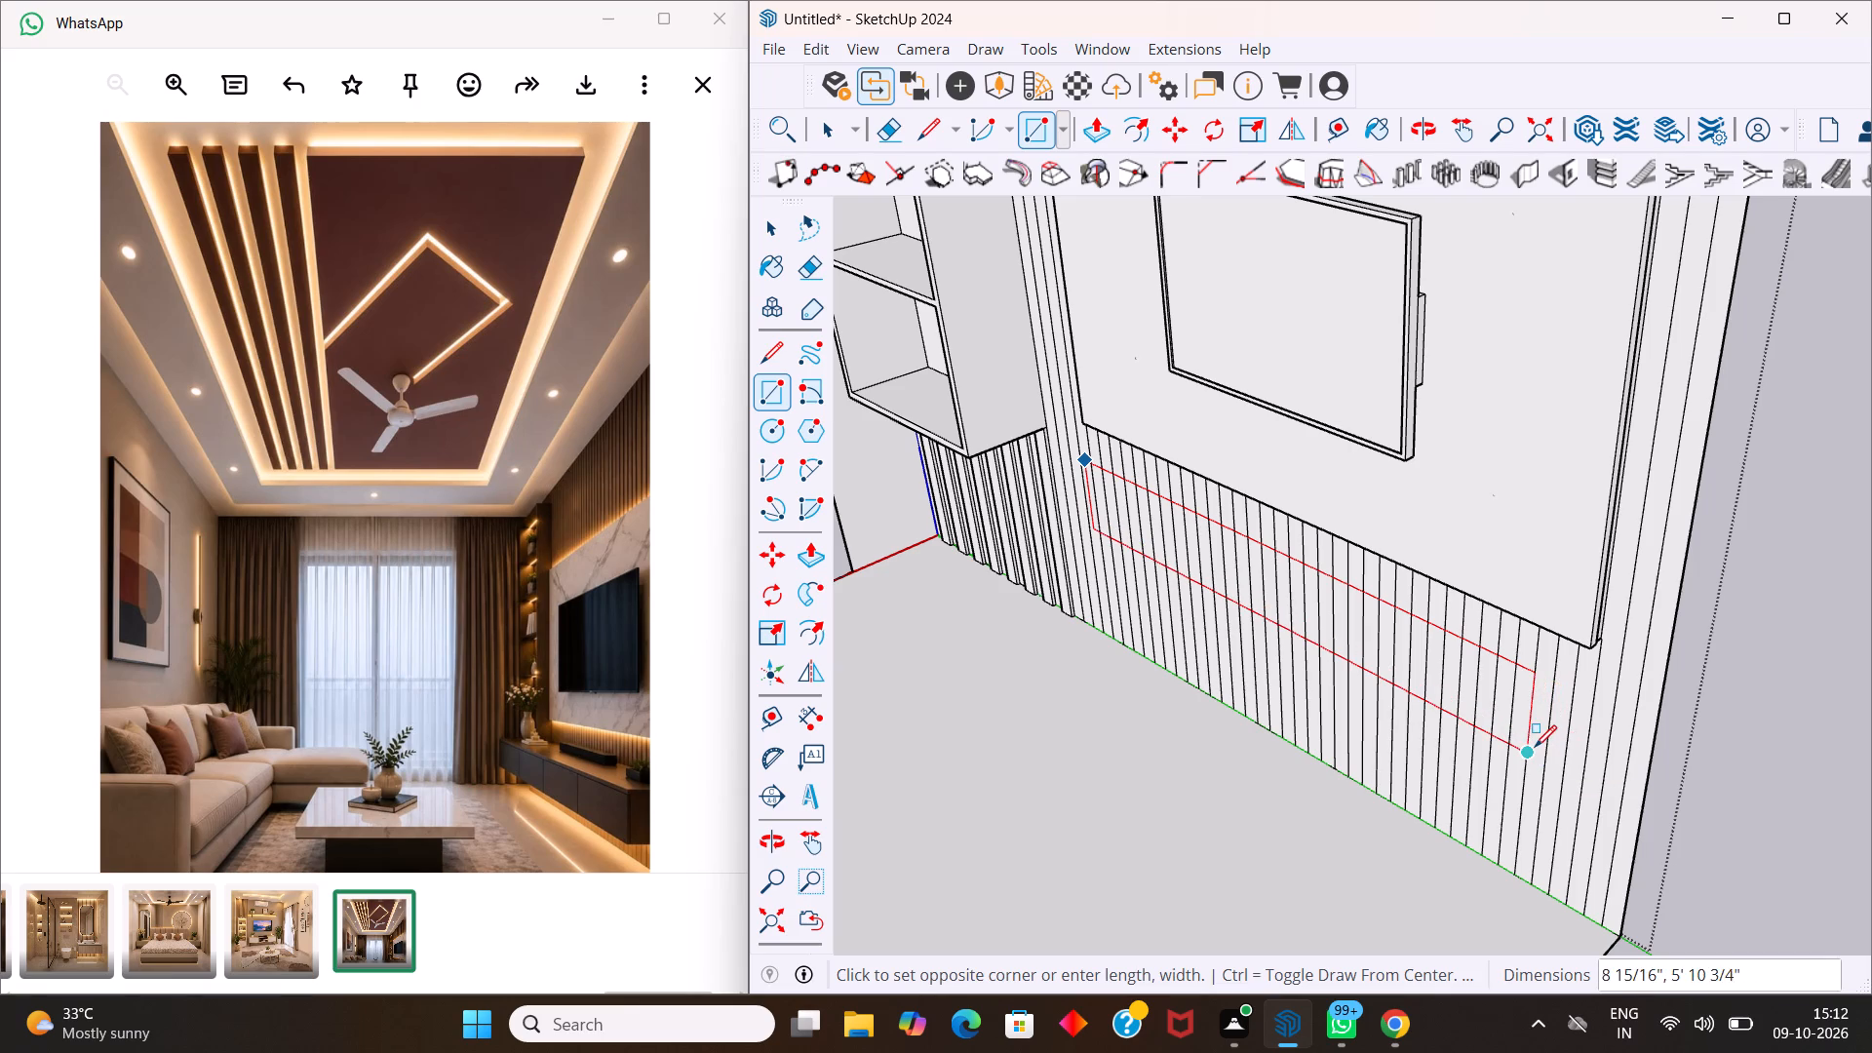
scroll(1531, 744, "up", 3)
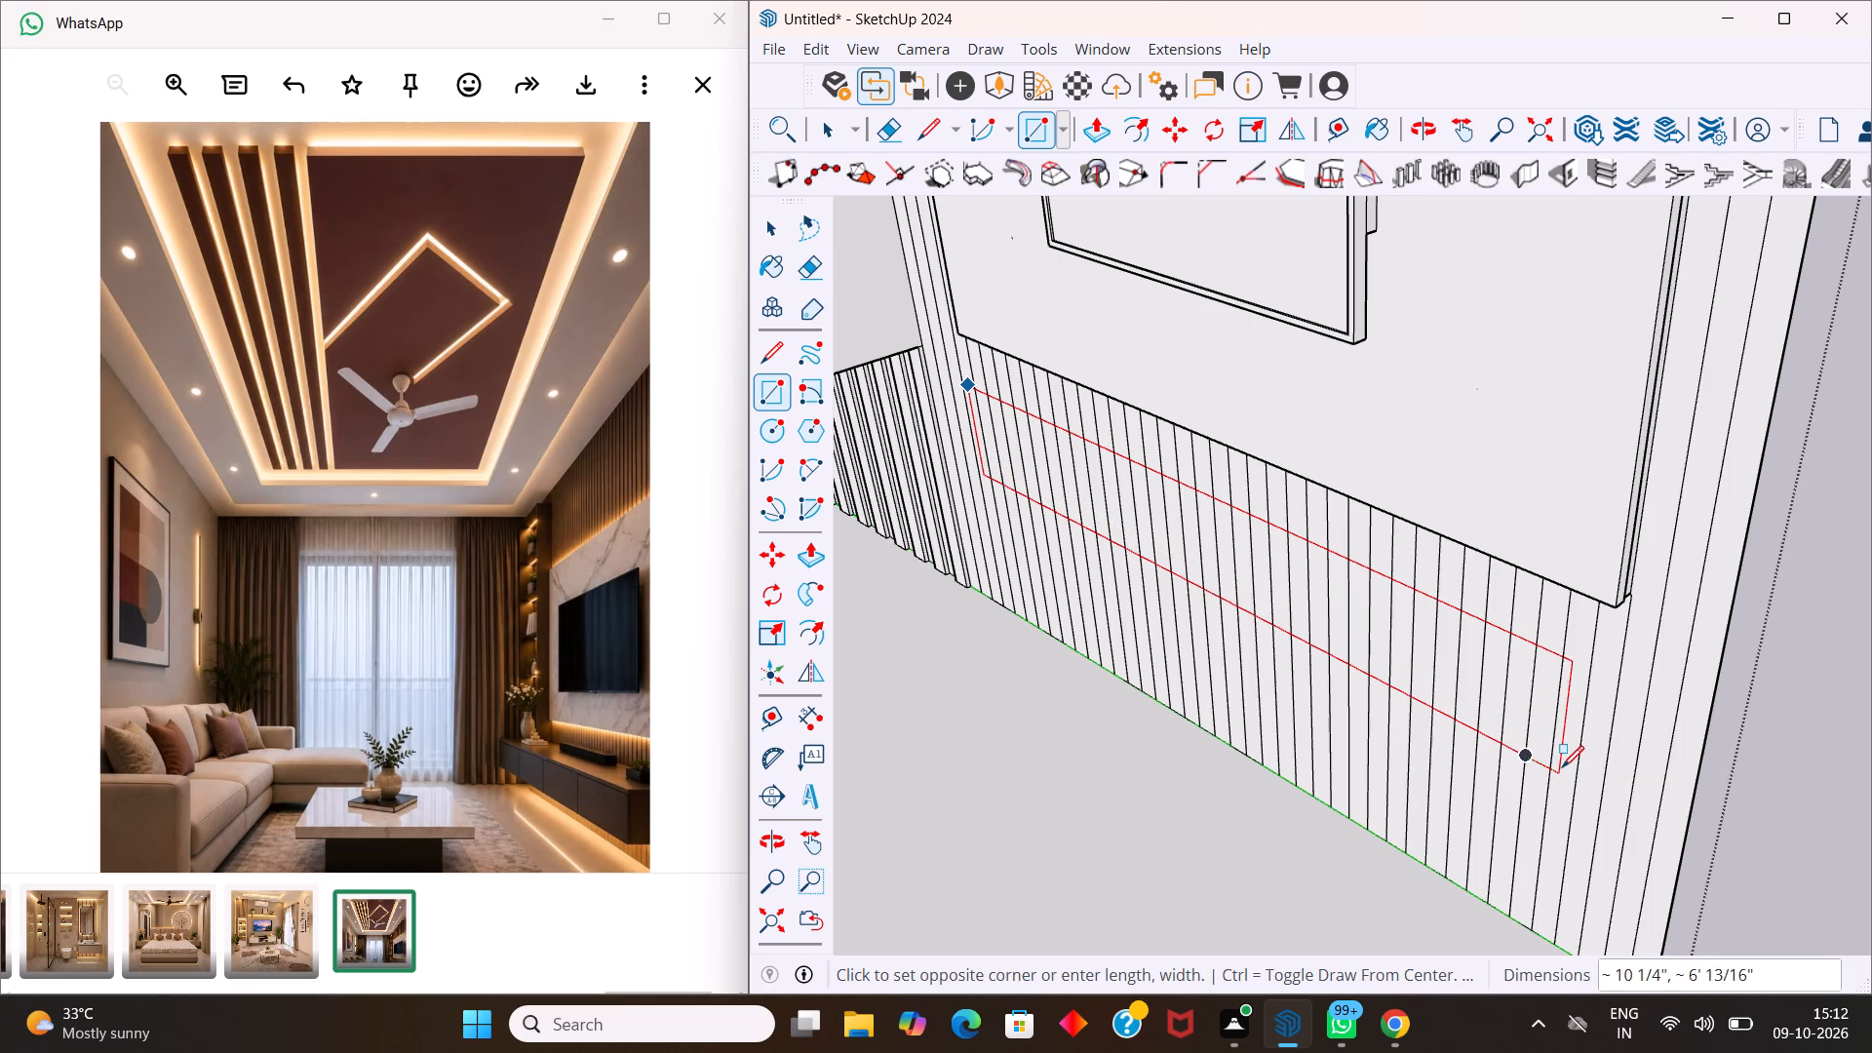
left_click(1561, 767)
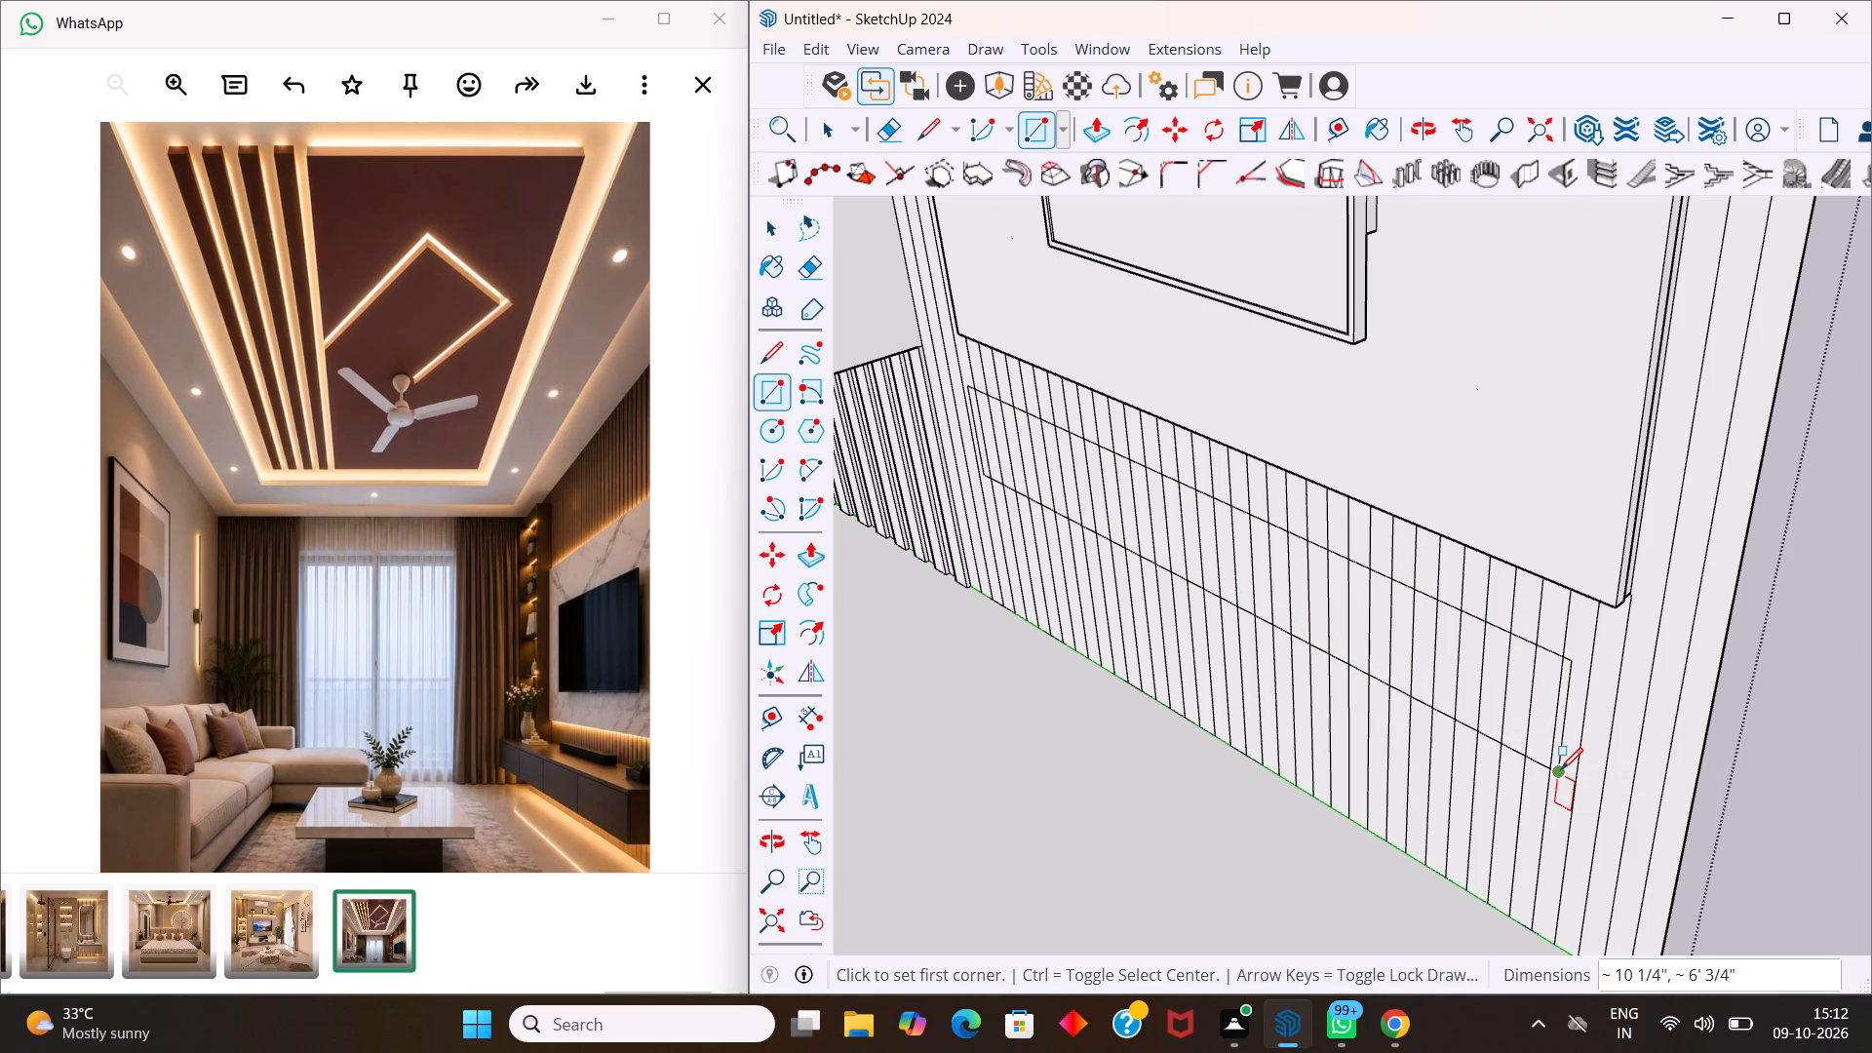
key("space")
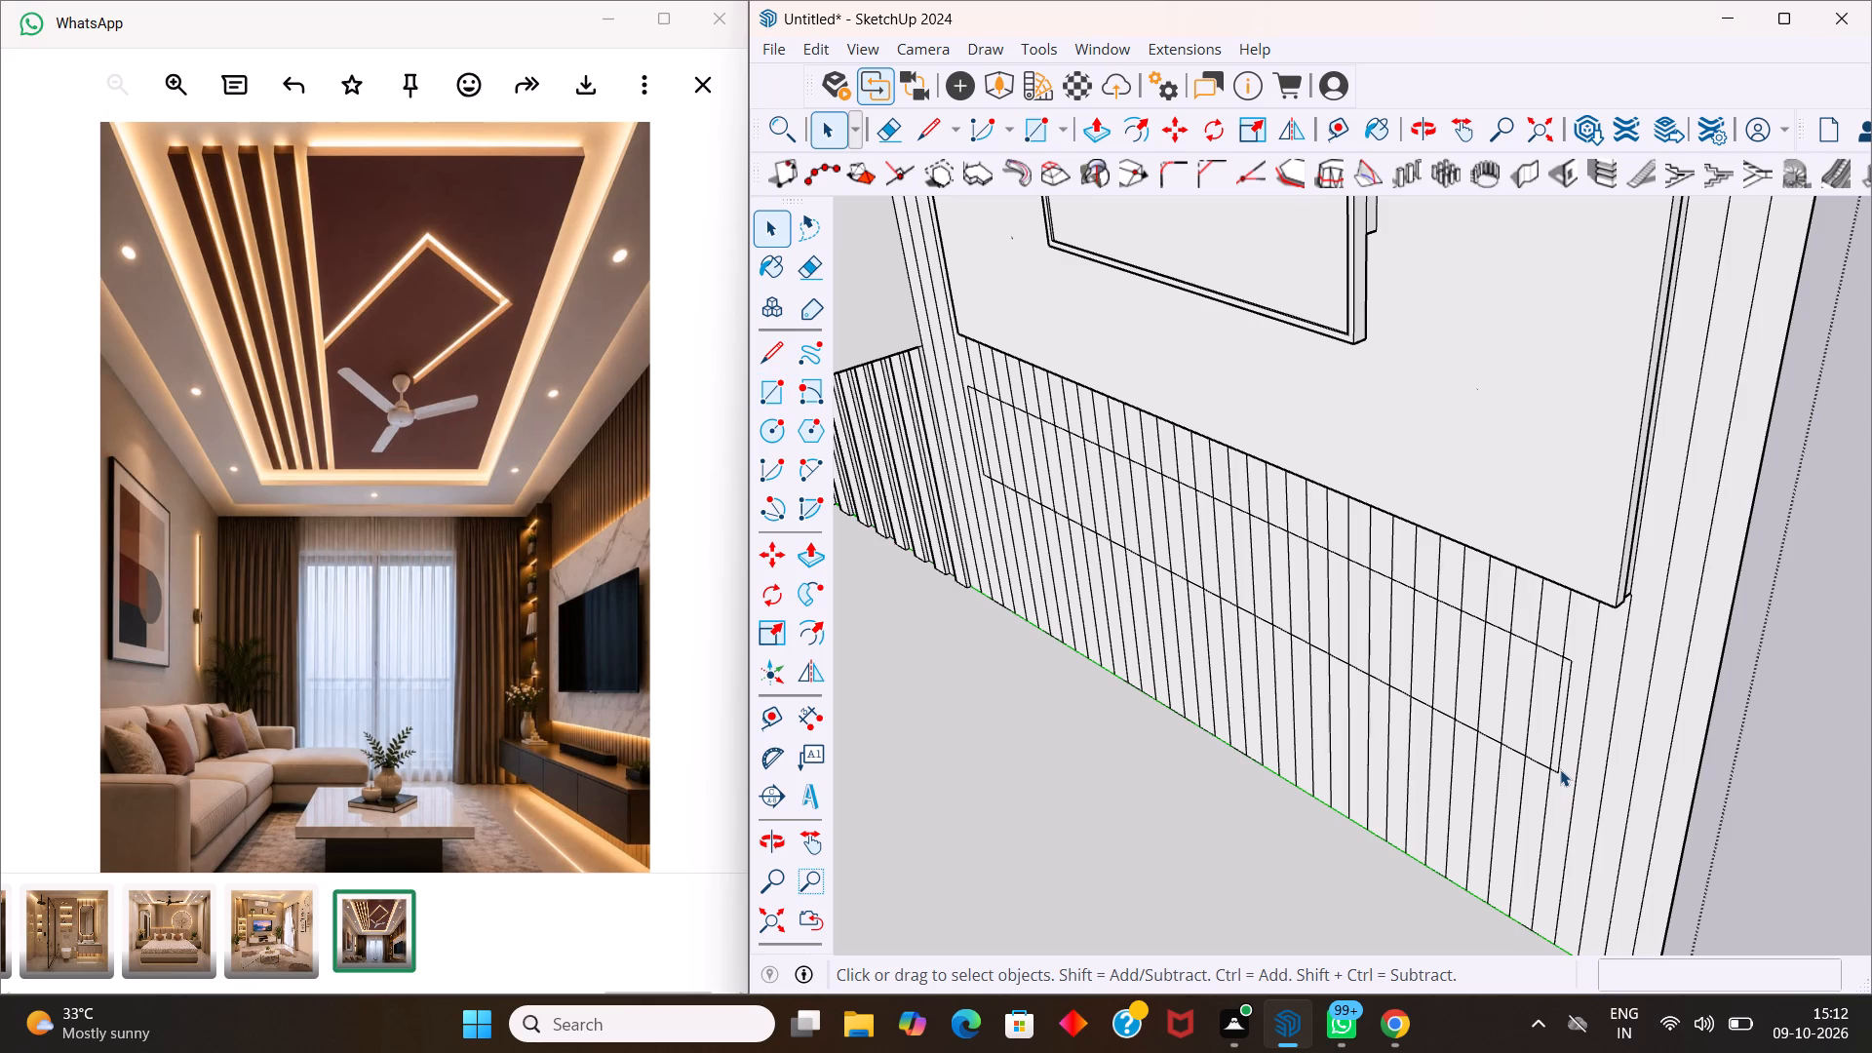
Erase all the slat lines crossing the inside of the long rectangle to leave one clean face.
key("e")
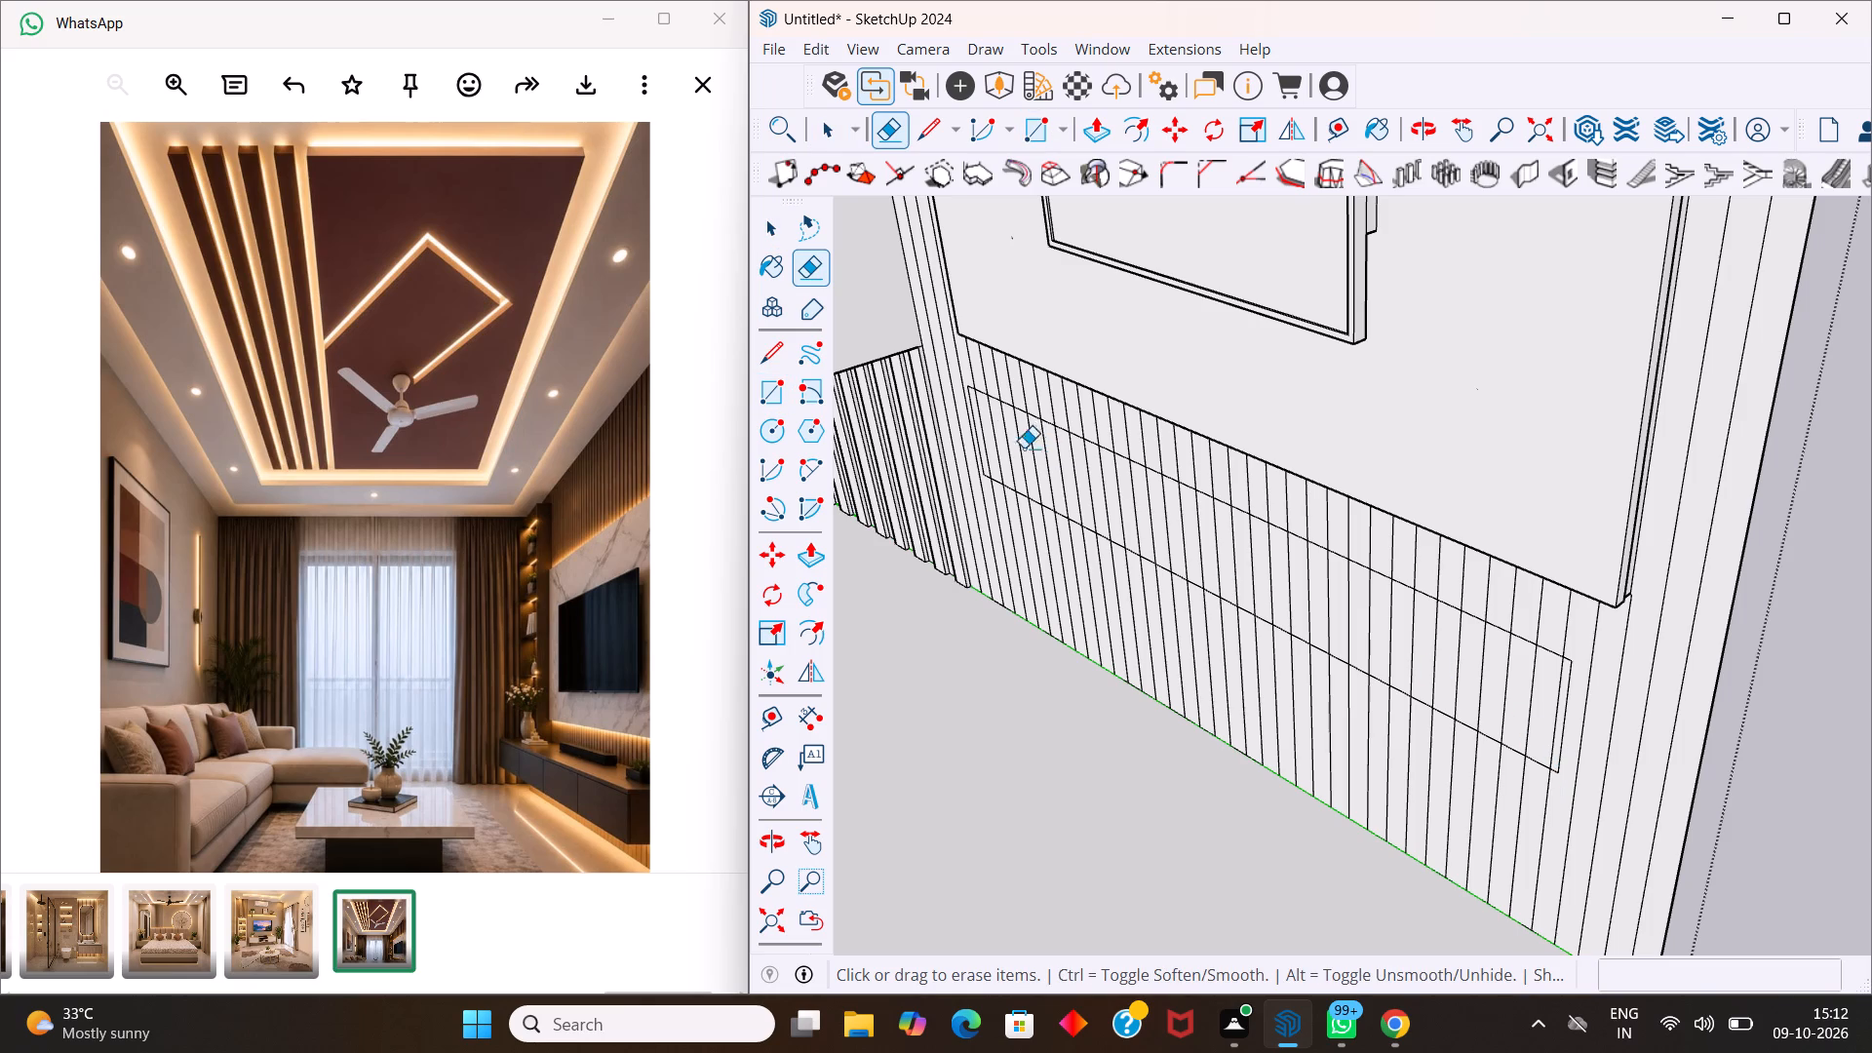
scroll(1003, 441, "up", 9)
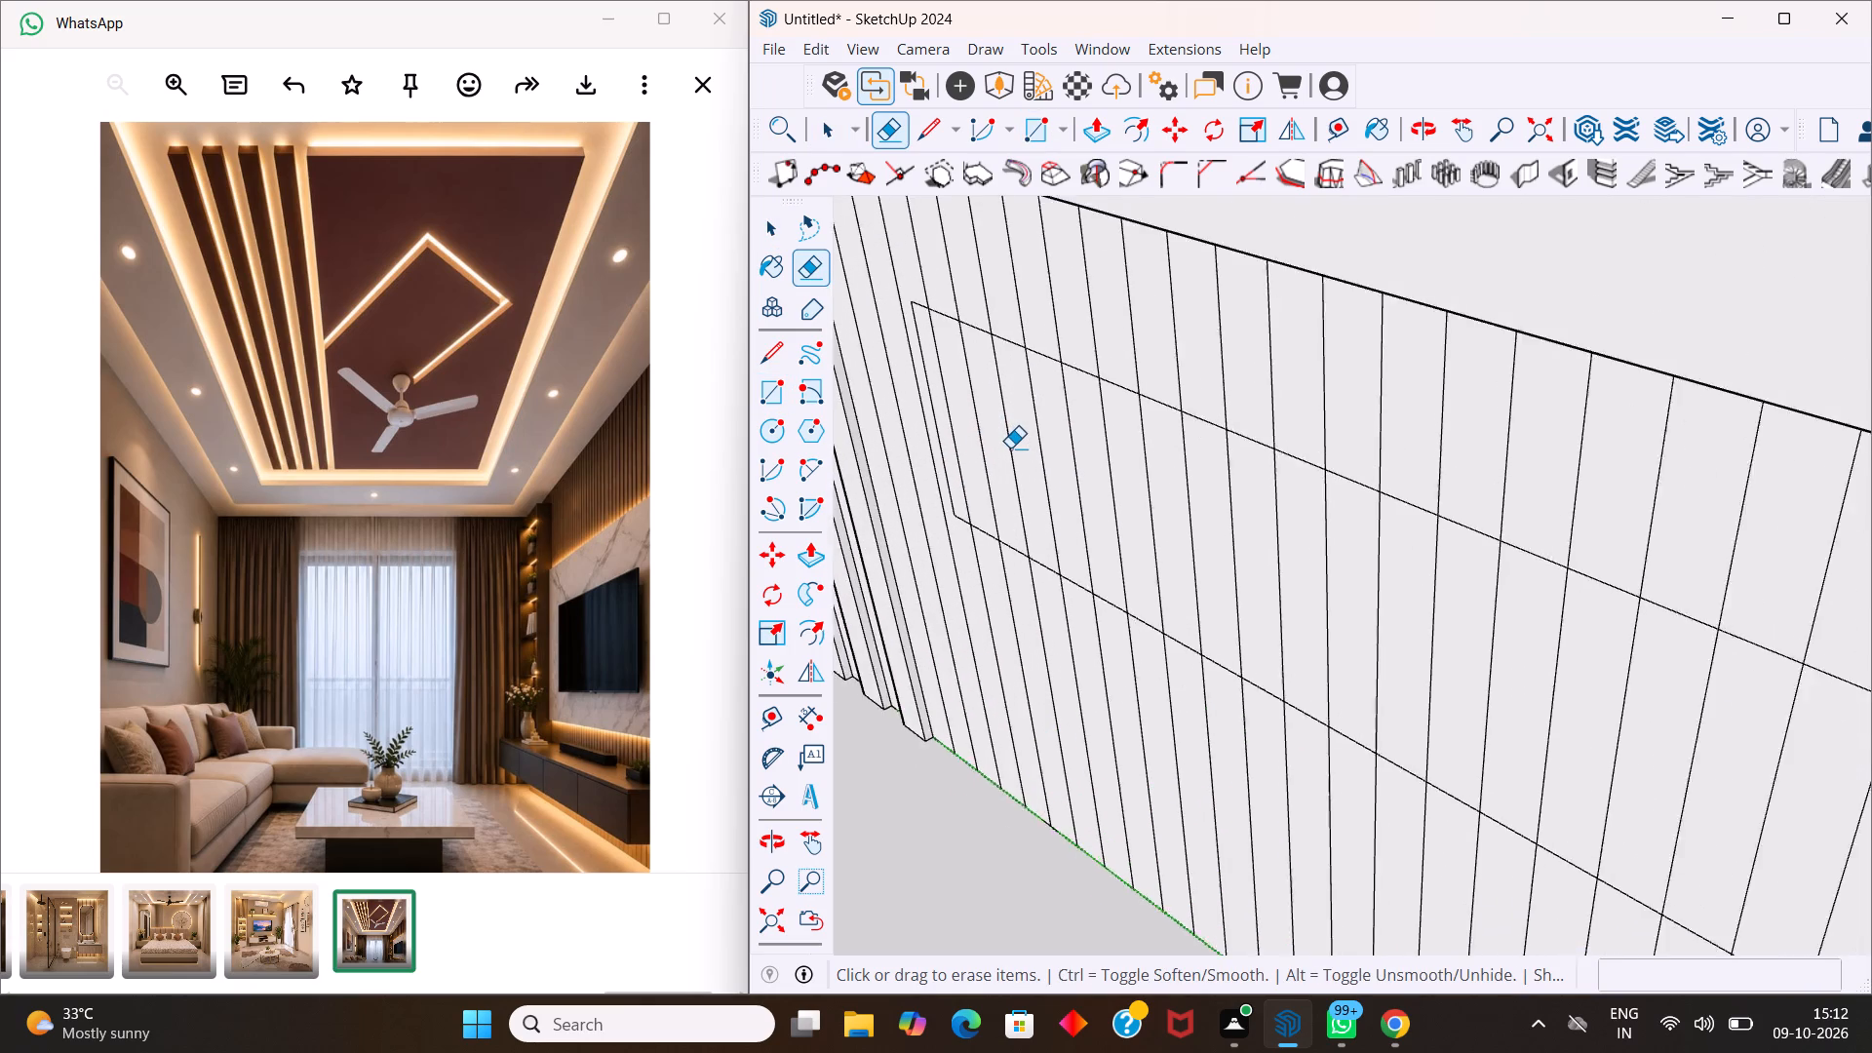
scroll(1010, 448, "up", 1)
left_click_drag(931, 370, 1086, 466)
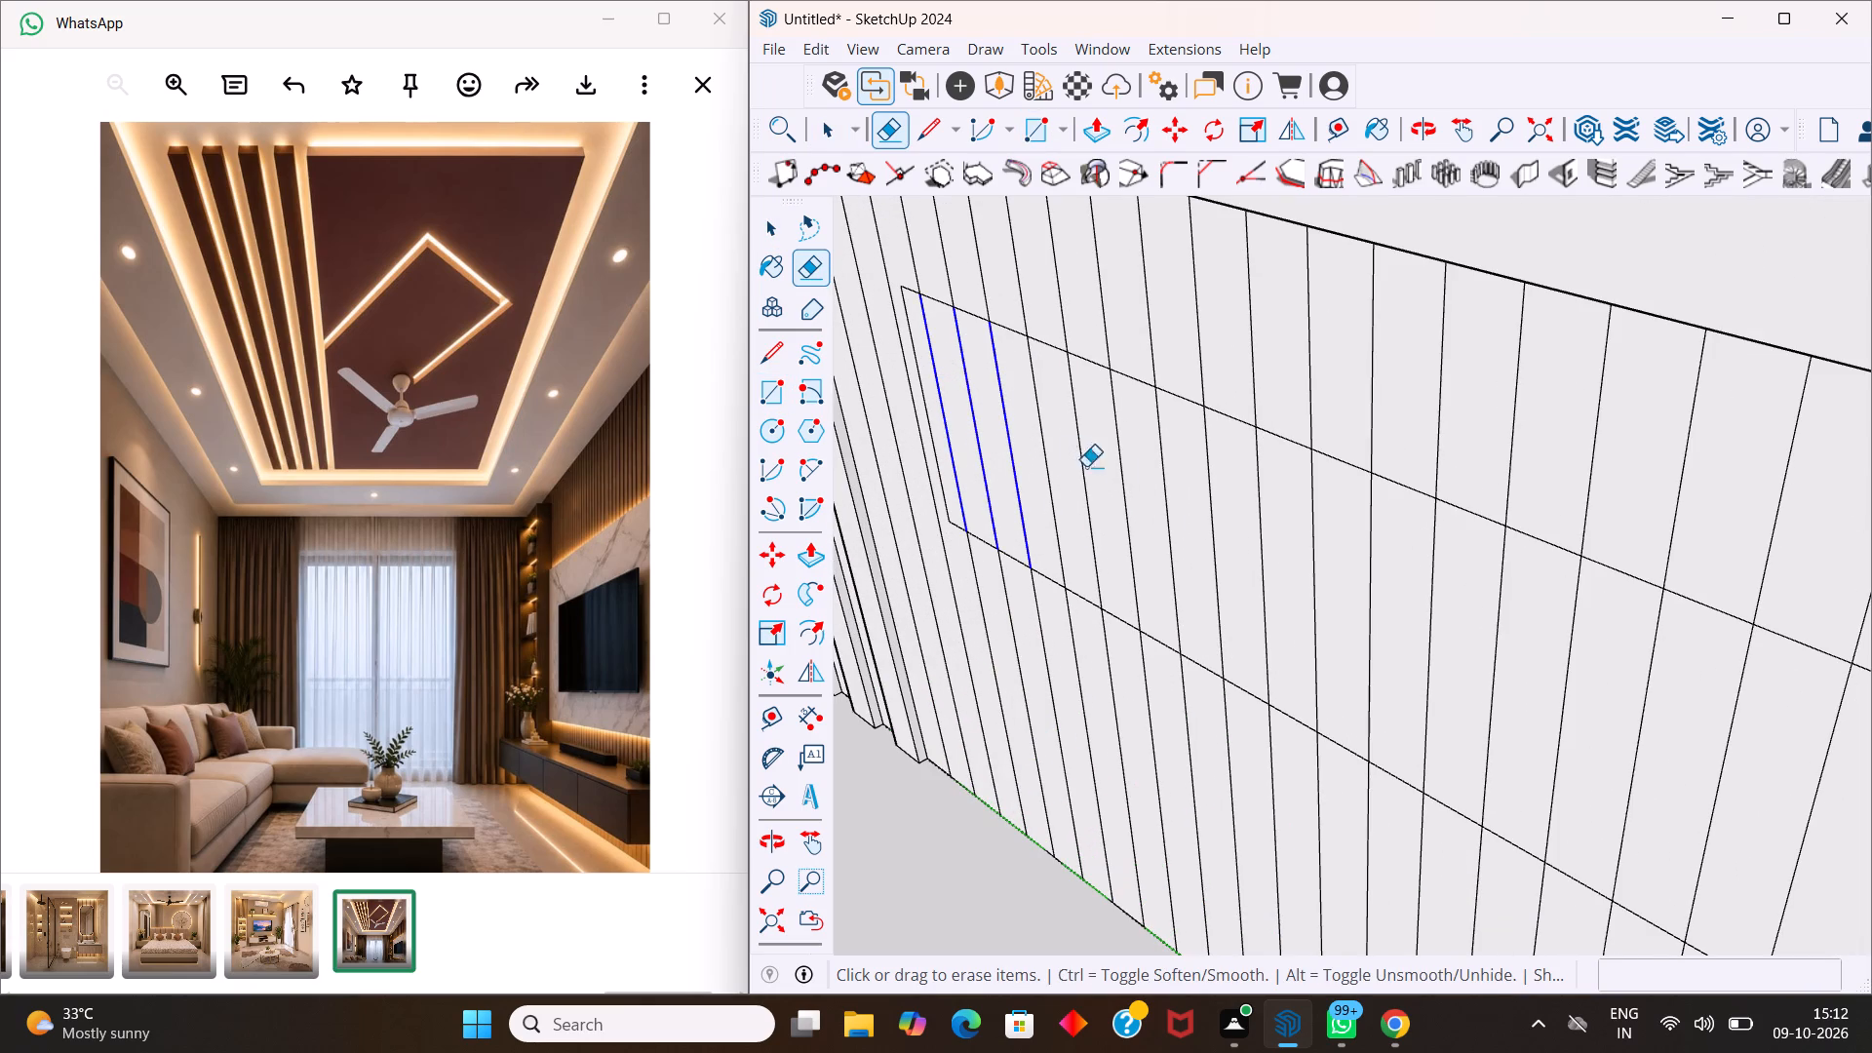
left_click_drag(1086, 466, 1597, 701)
scroll(1473, 663, "down", 17)
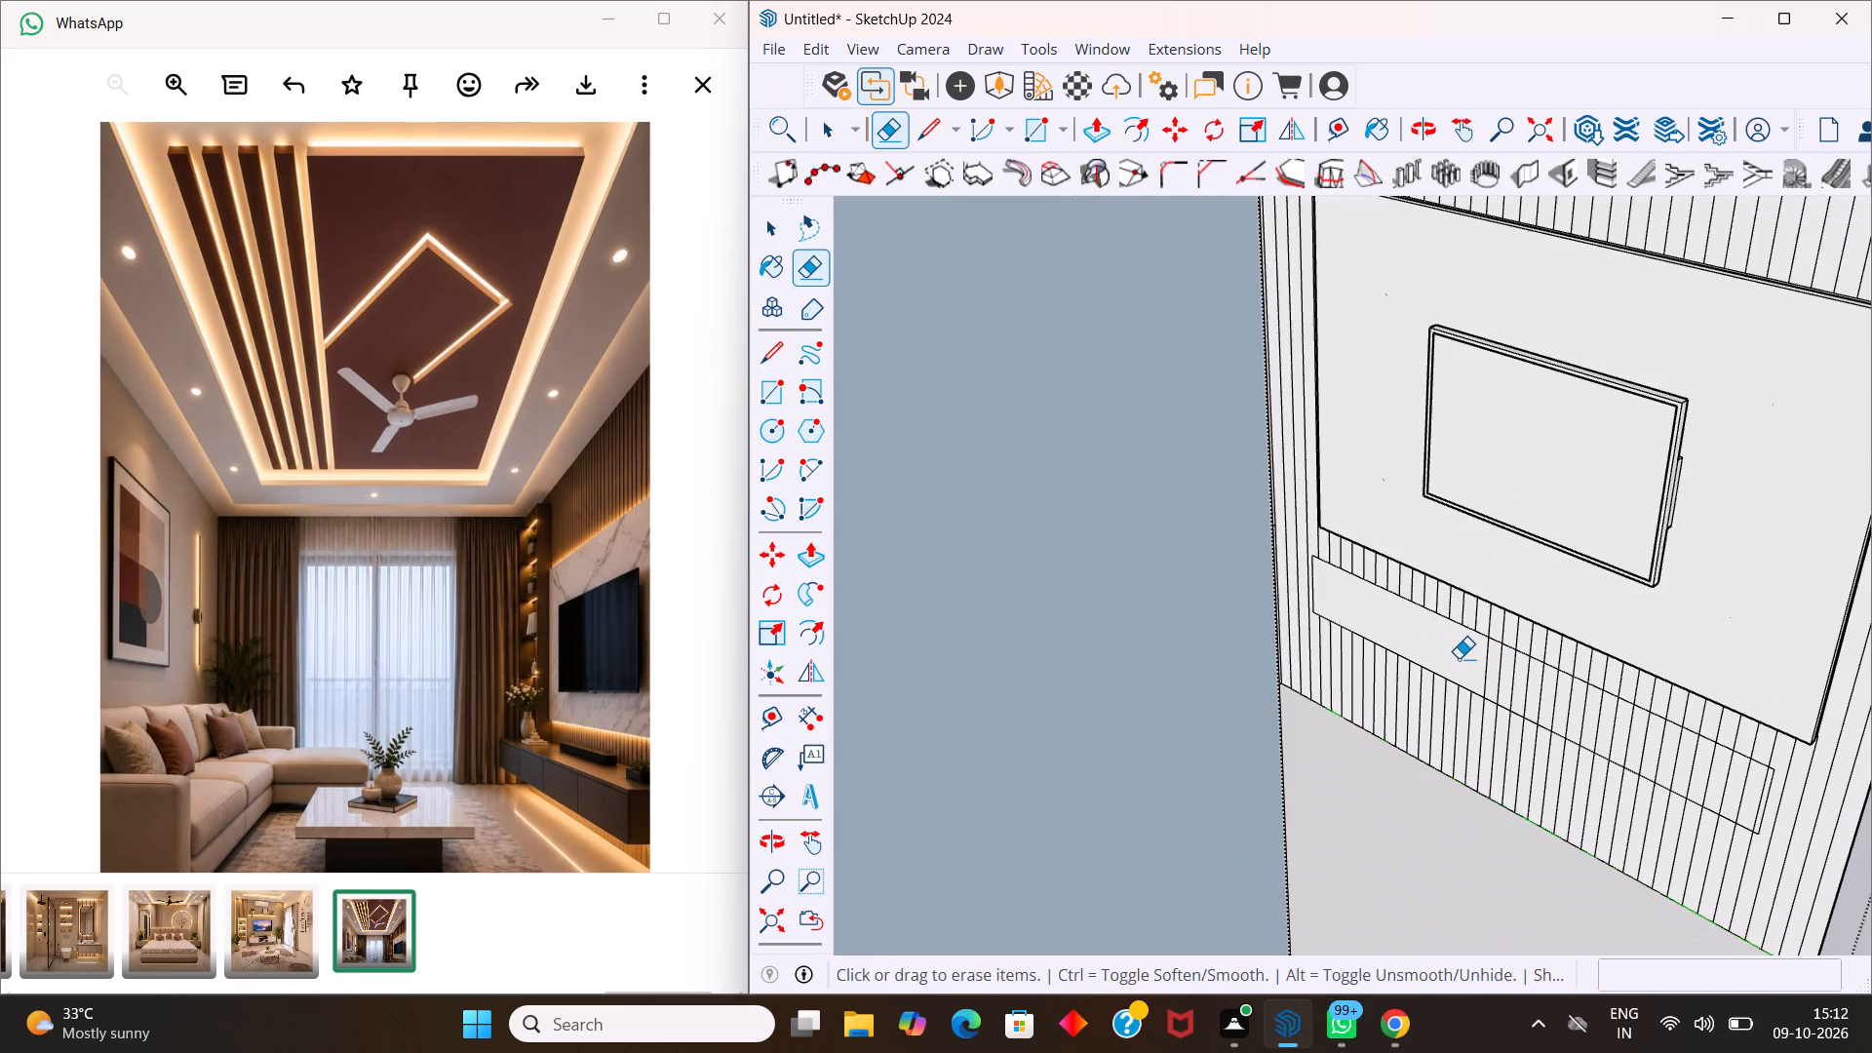
scroll(1480, 672, "down", 2)
scroll(1624, 785, "up", 11)
left_click_drag(1759, 760, 1725, 747)
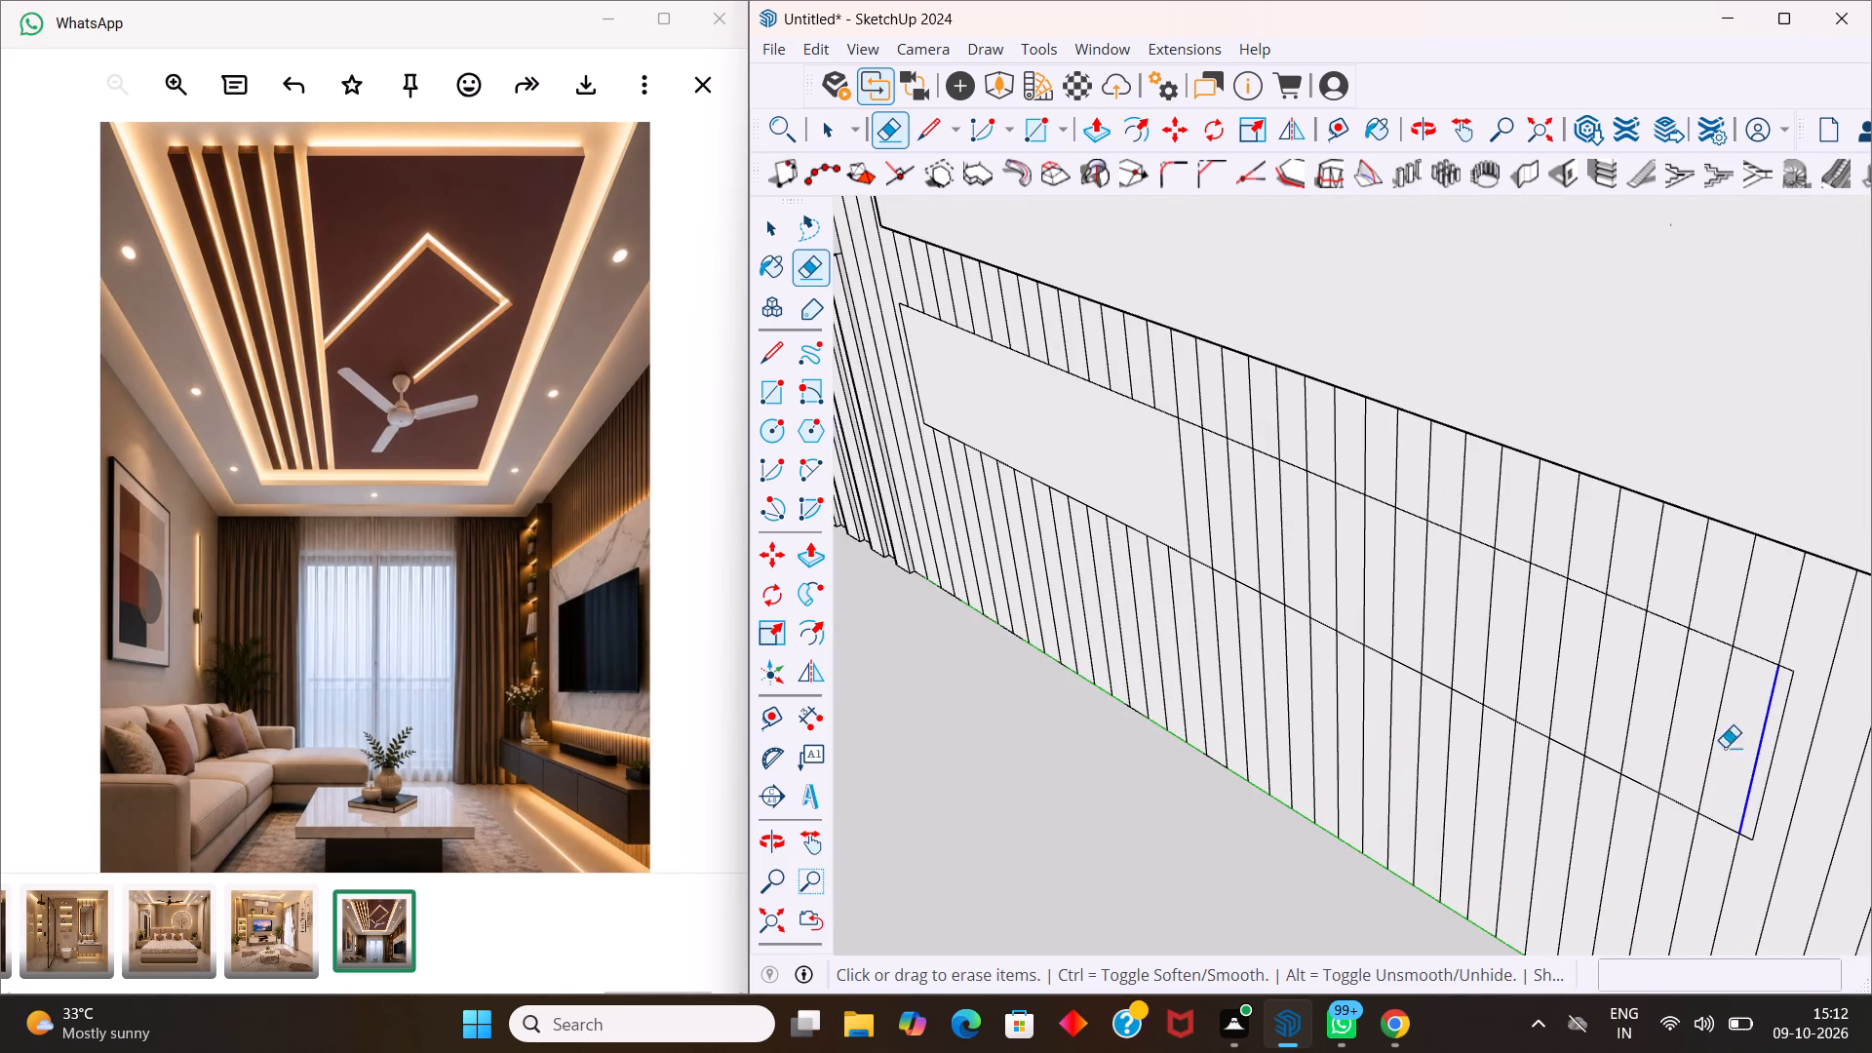
left_click_drag(1725, 747, 1171, 507)
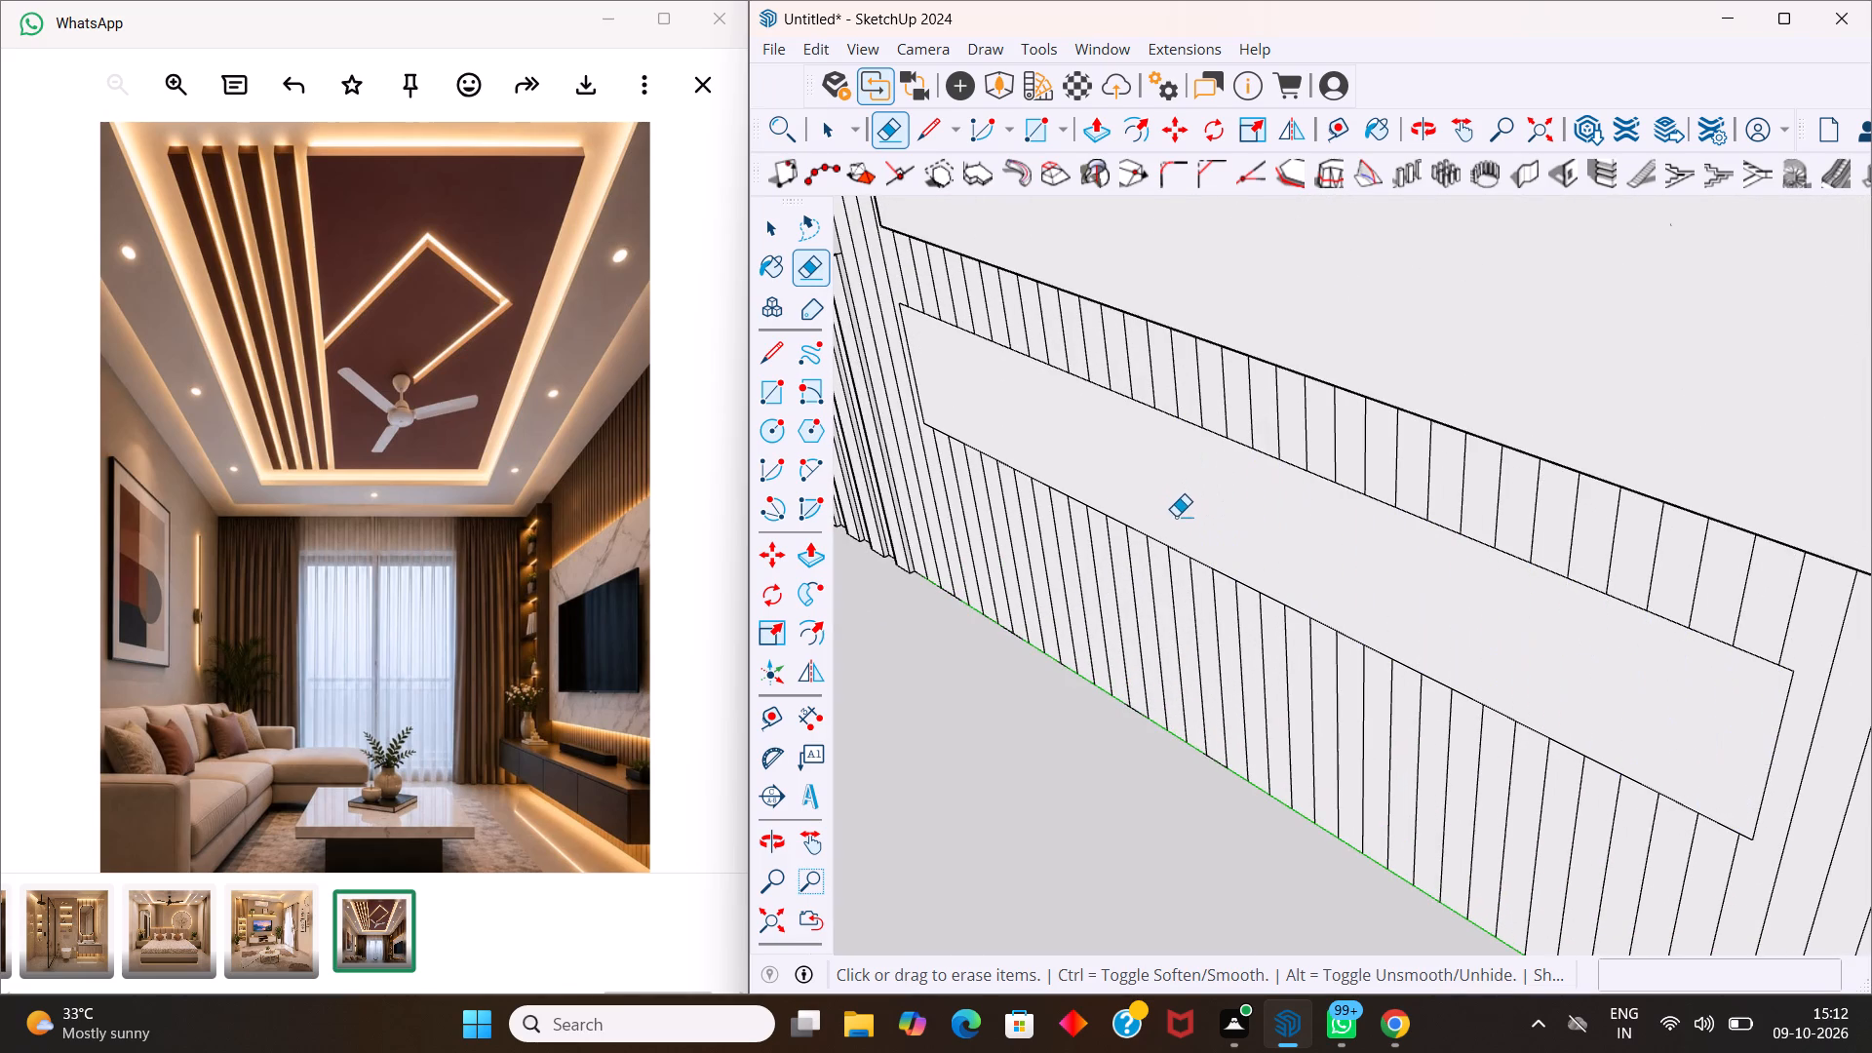
key("space")
Extrude the long rectangular face 14 inches out from the slatted wall to form a floating TV cabinet.
left_click(1223, 521)
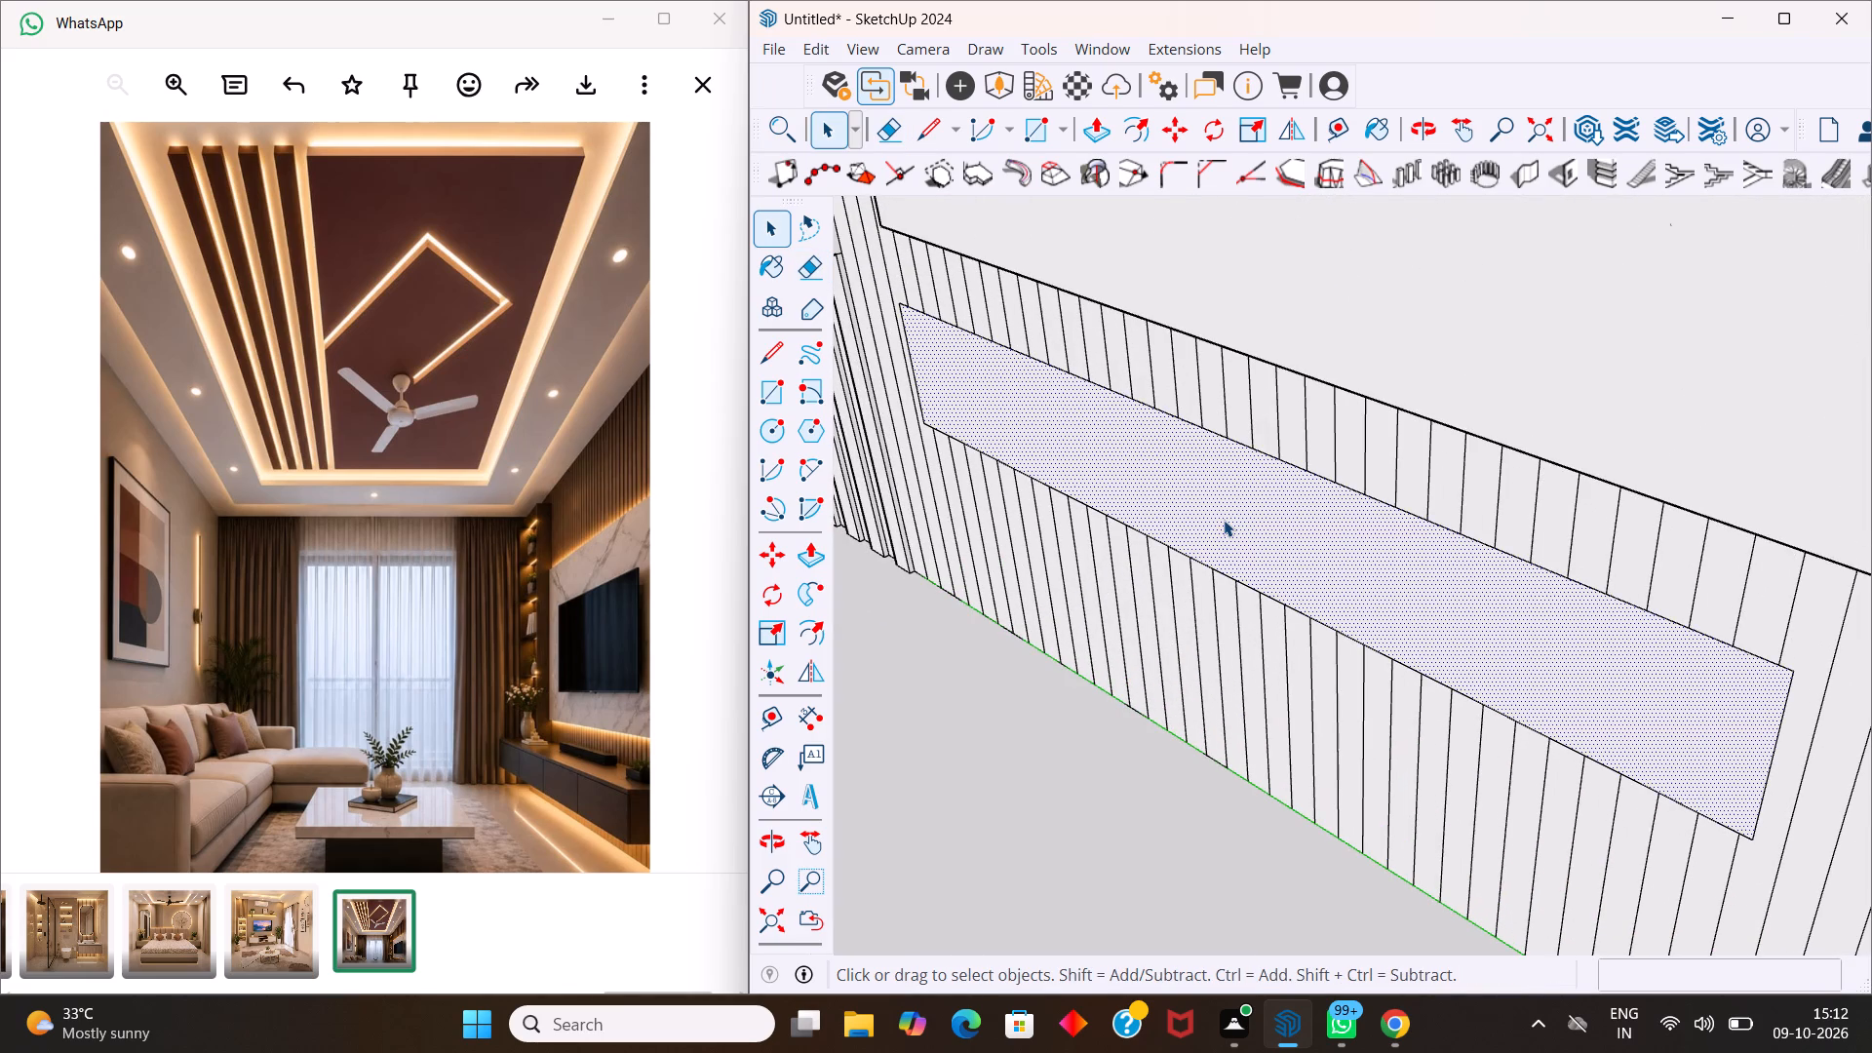
key("p")
left_click_drag(1230, 514, 1185, 527)
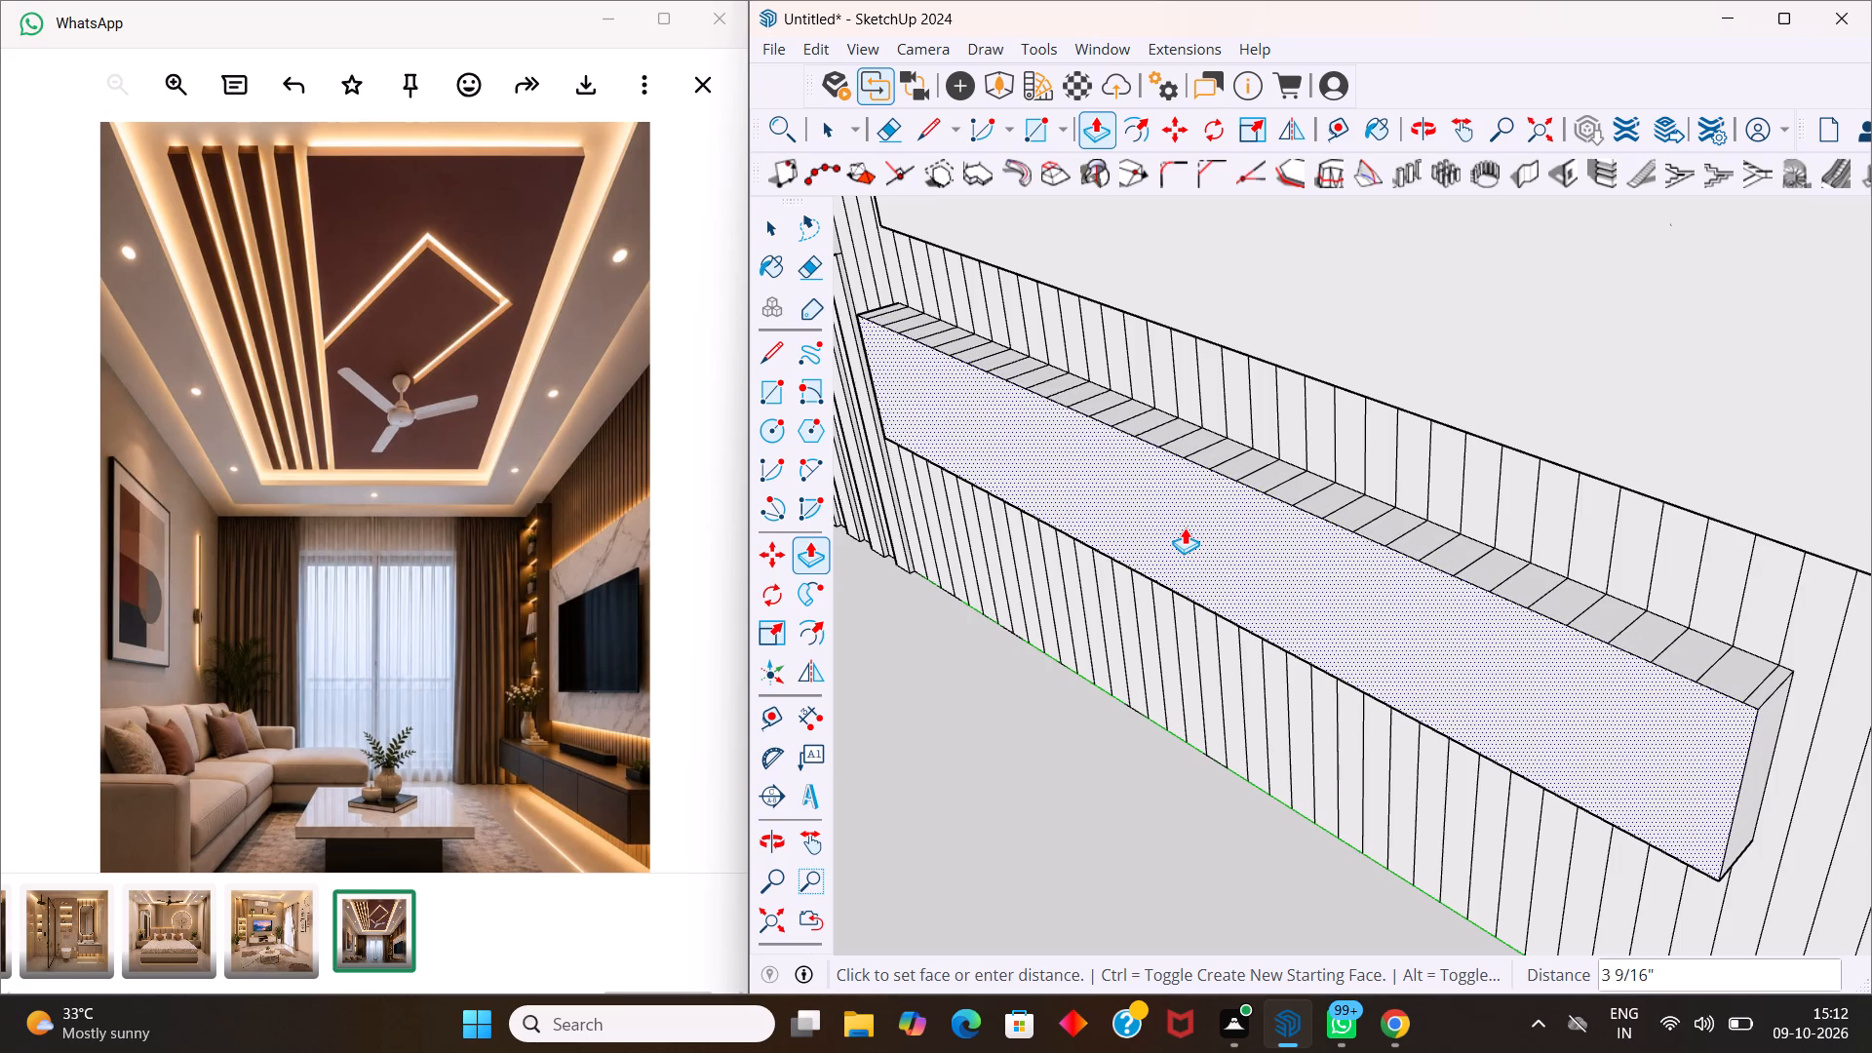
left_click_drag(1185, 527, 1157, 551)
key("1")
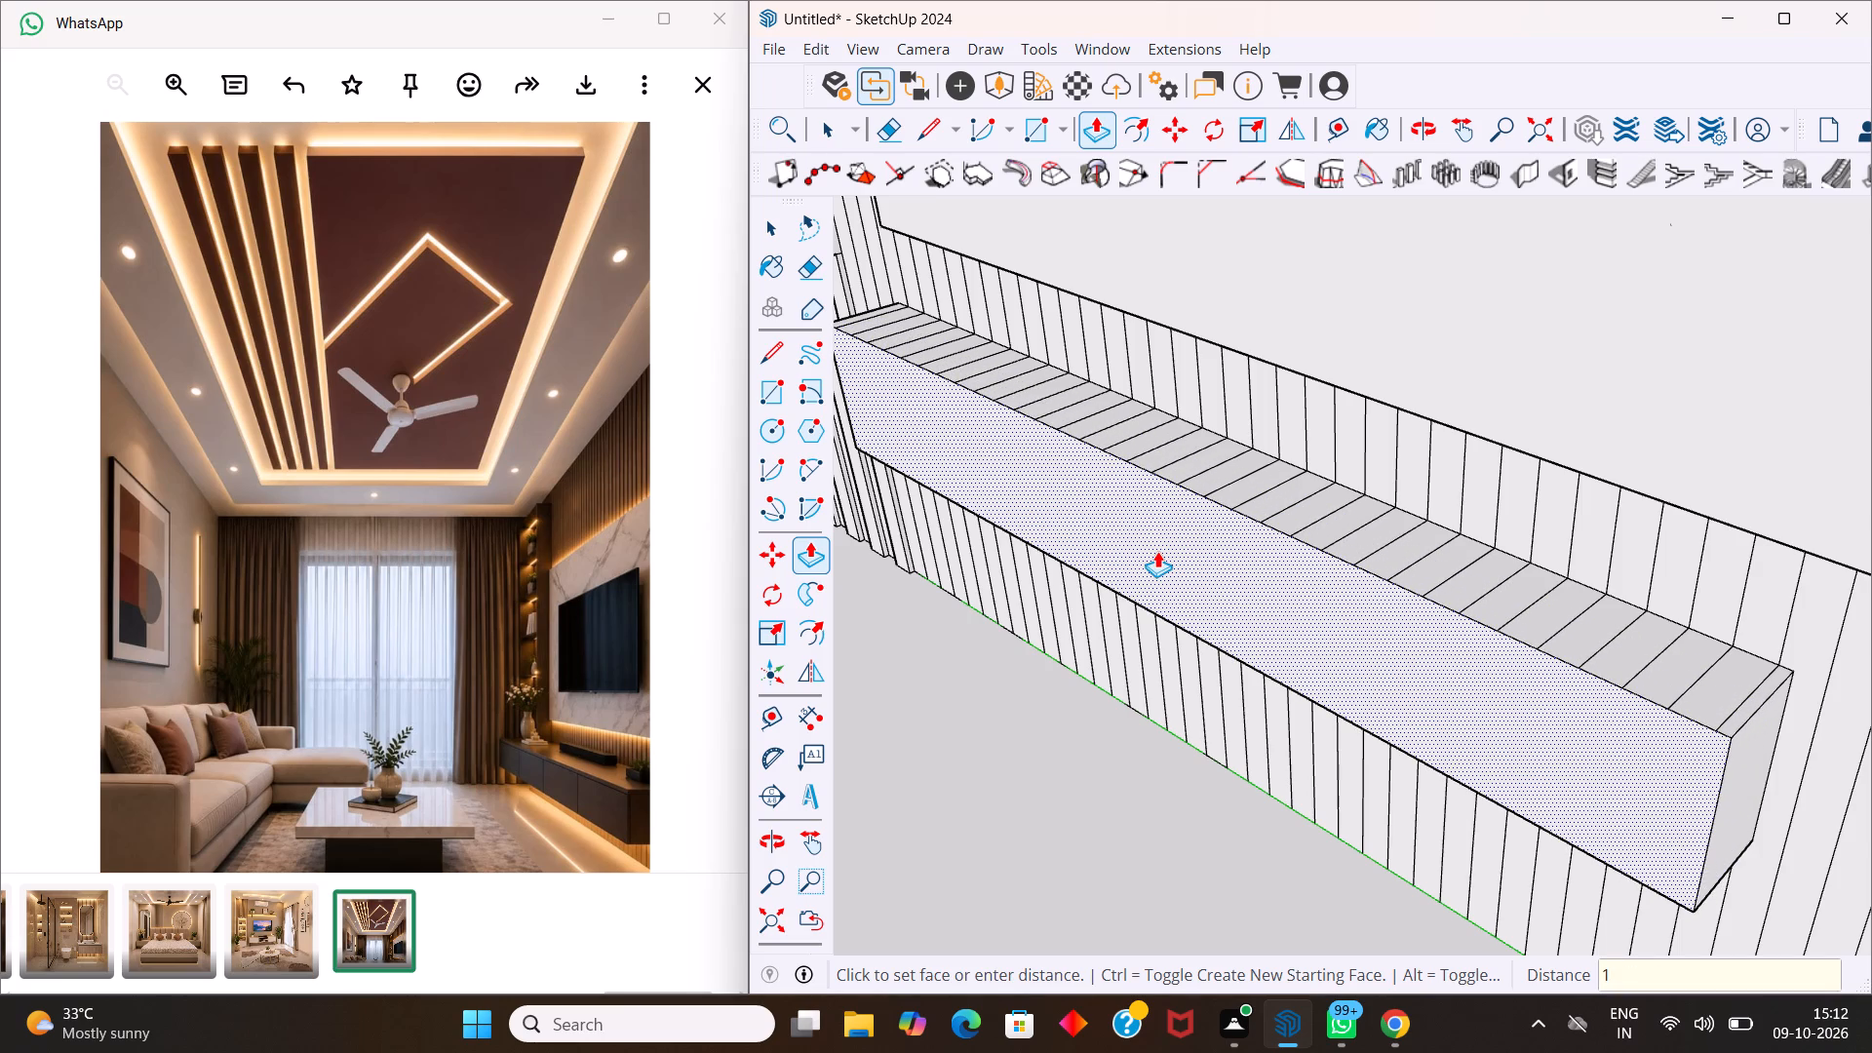
left_click_drag(1157, 551, 1155, 558)
key("4")
key("Return")
key("space")
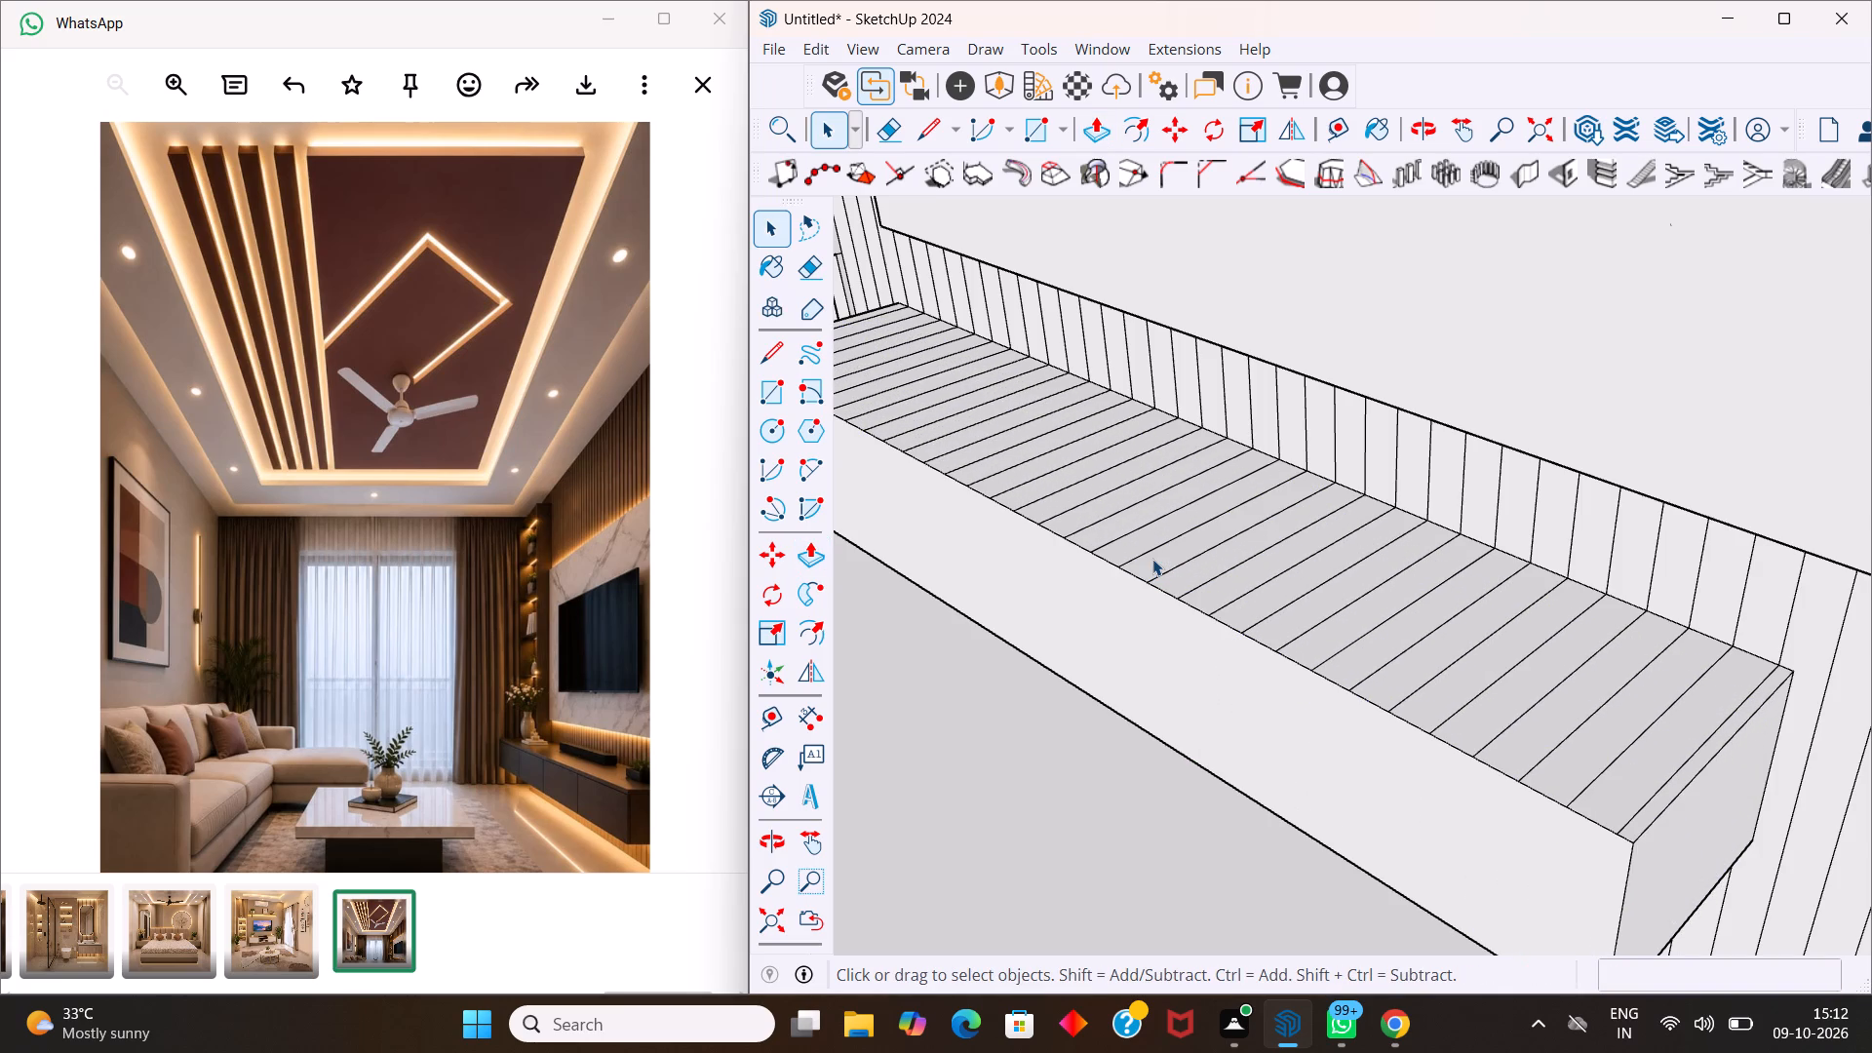
Erase all the leftover slat lines running across the top of the floating TV cabinet.
key("e")
scroll(1121, 487, "down", 4)
middle_click_drag(1139, 499, 895, 571)
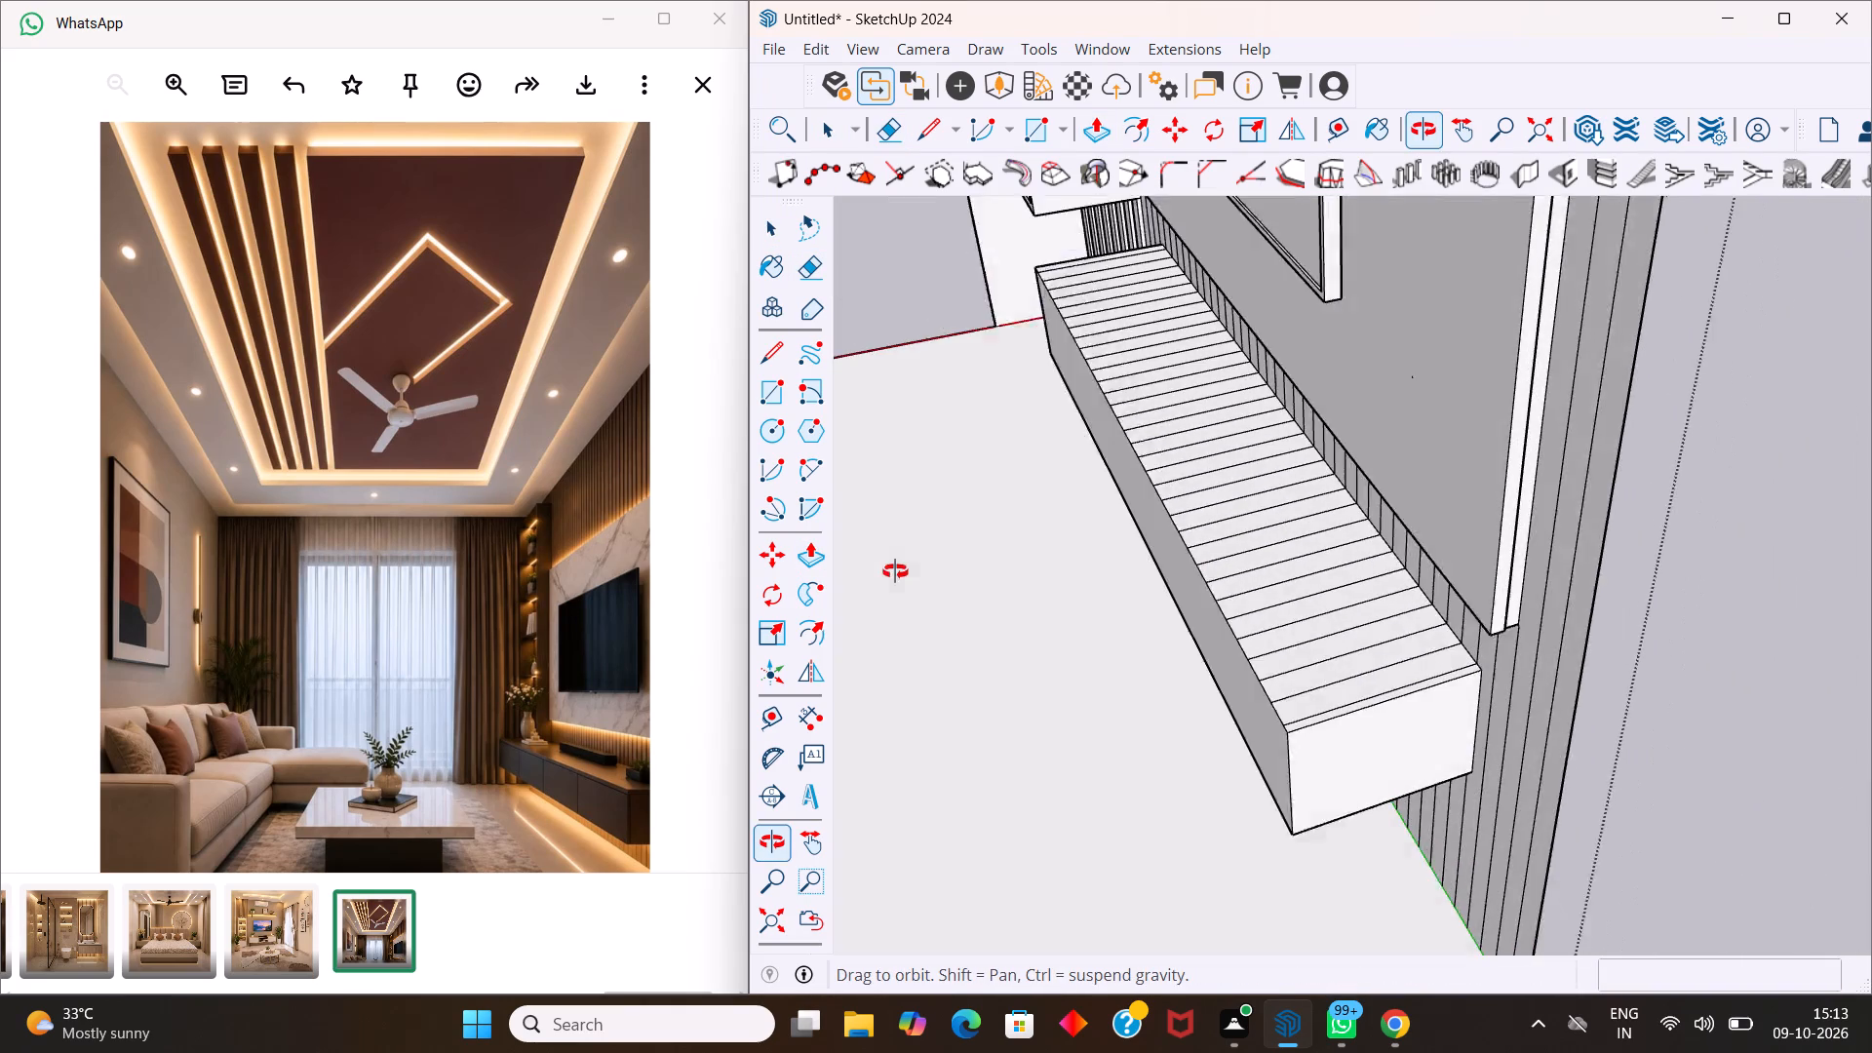
middle_click_drag(895, 571, 888, 566)
middle_click(888, 565)
scroll(1136, 215, "up", 4)
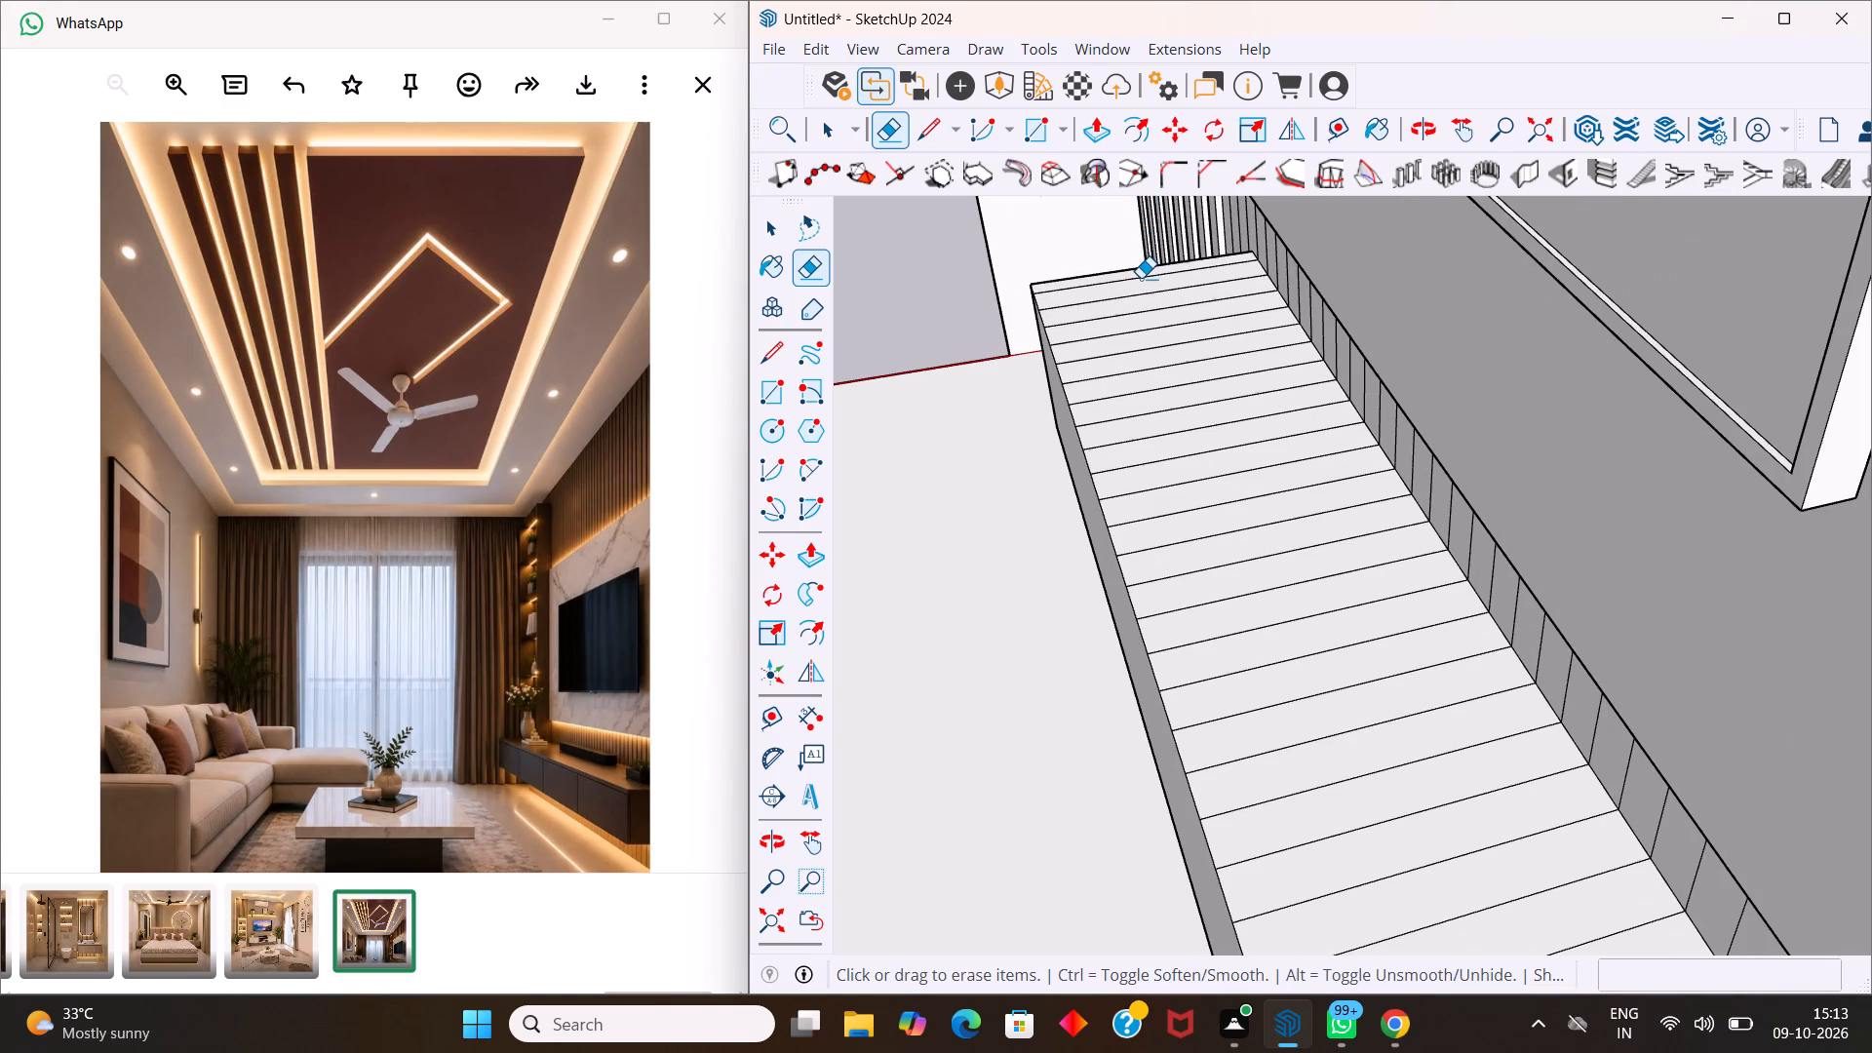
left_click_drag(1141, 275, 1235, 570)
scroll(1236, 507, "down", 6)
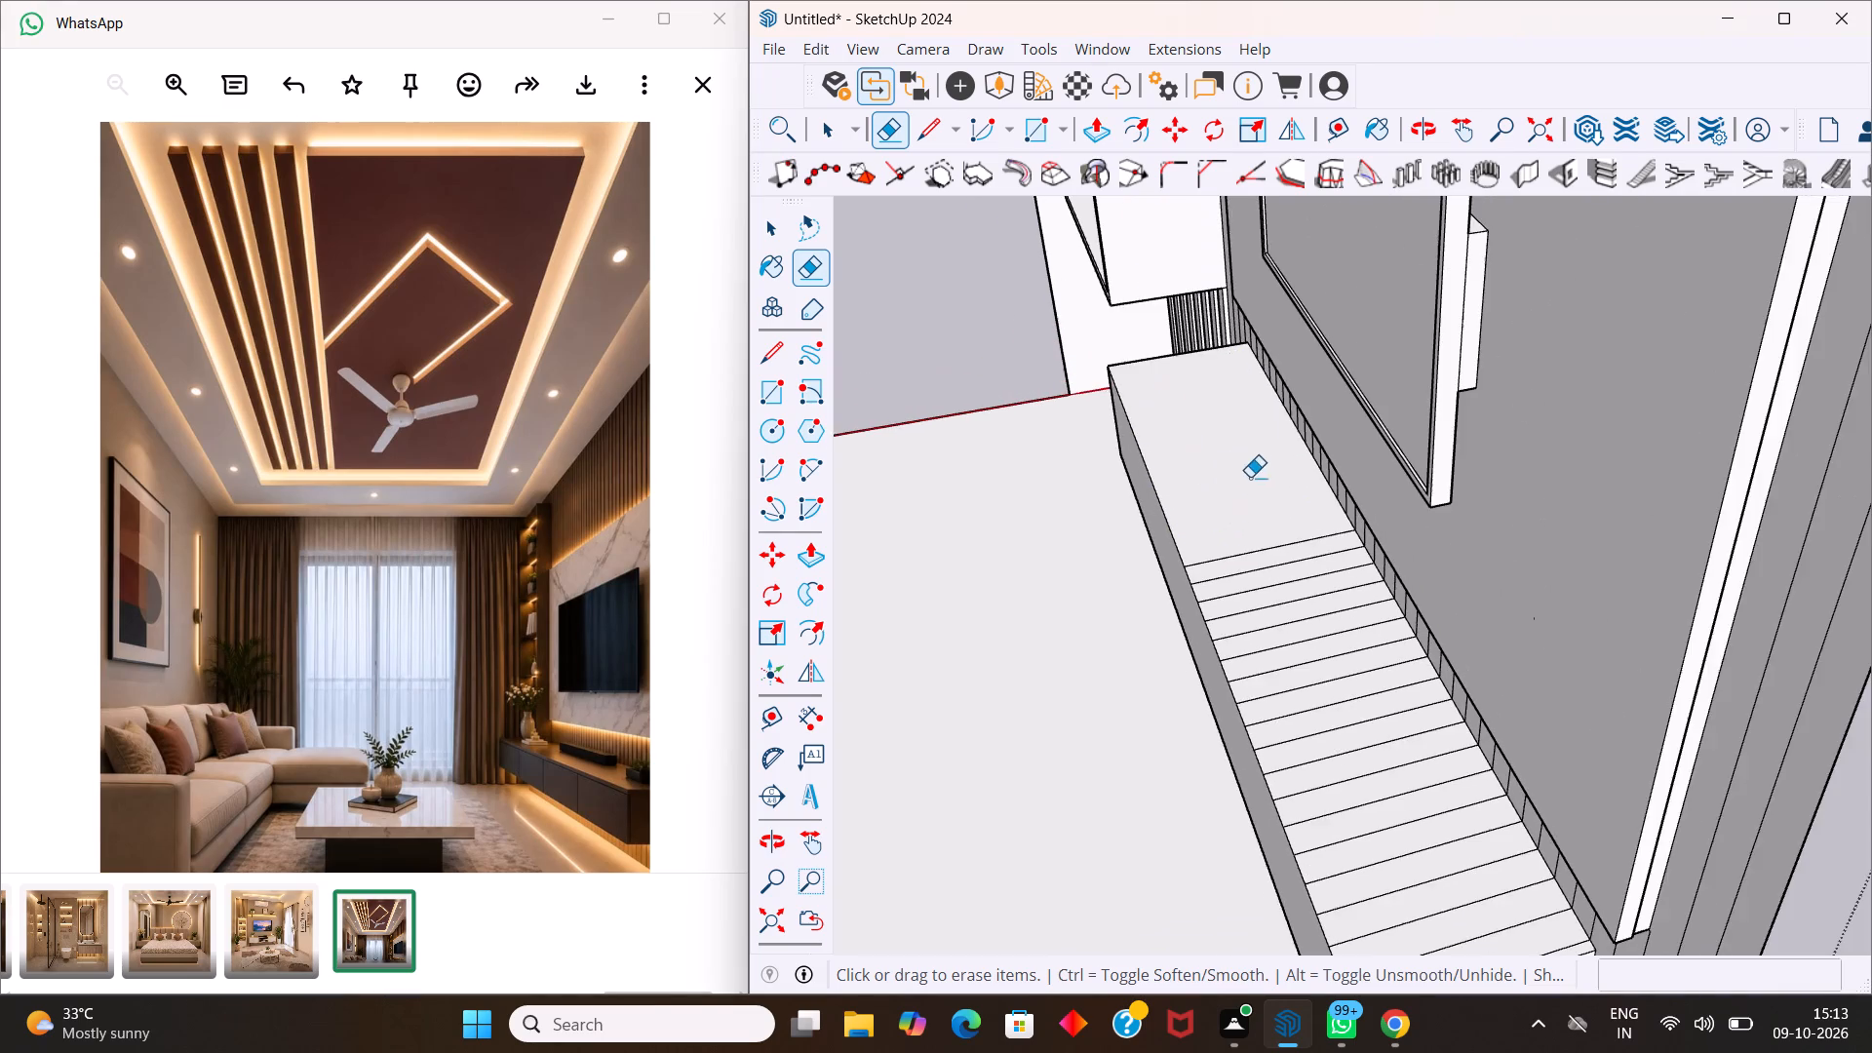
scroll(1247, 462, "down", 5)
left_click_drag(1258, 514, 1345, 713)
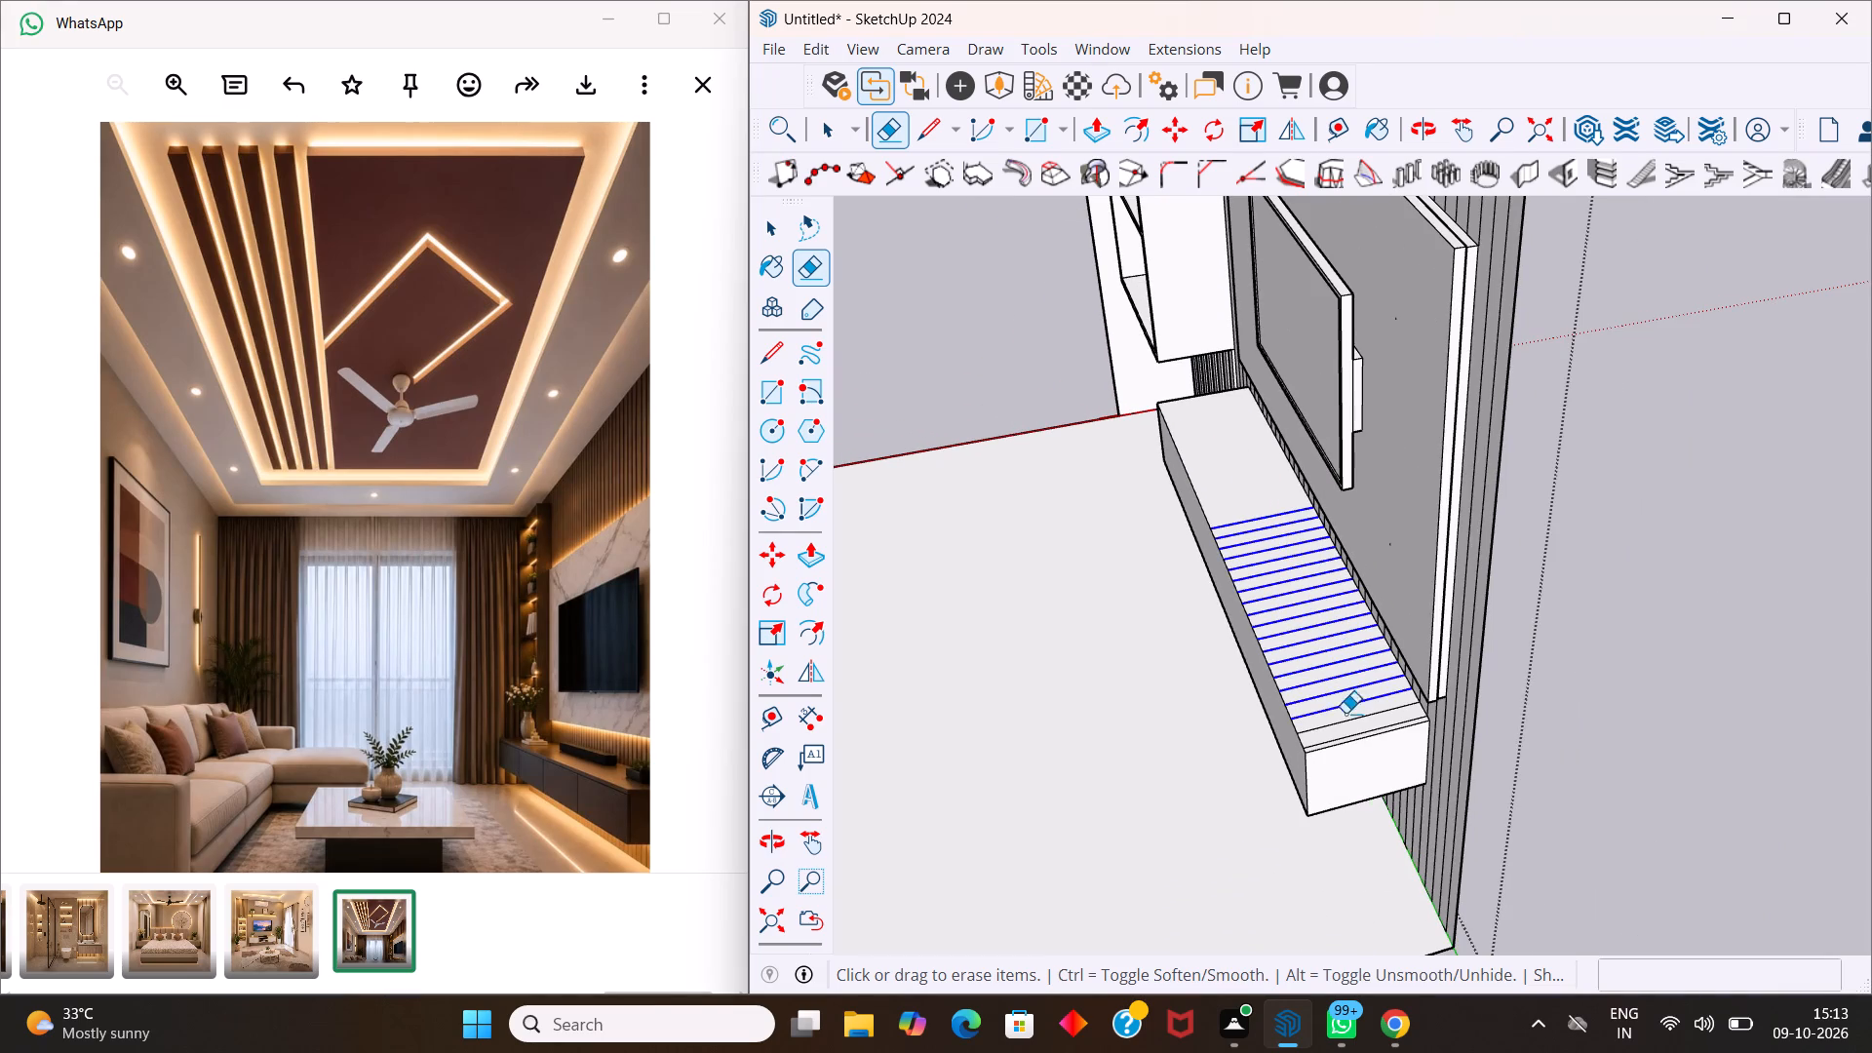
left_click_drag(1345, 713, 1347, 734)
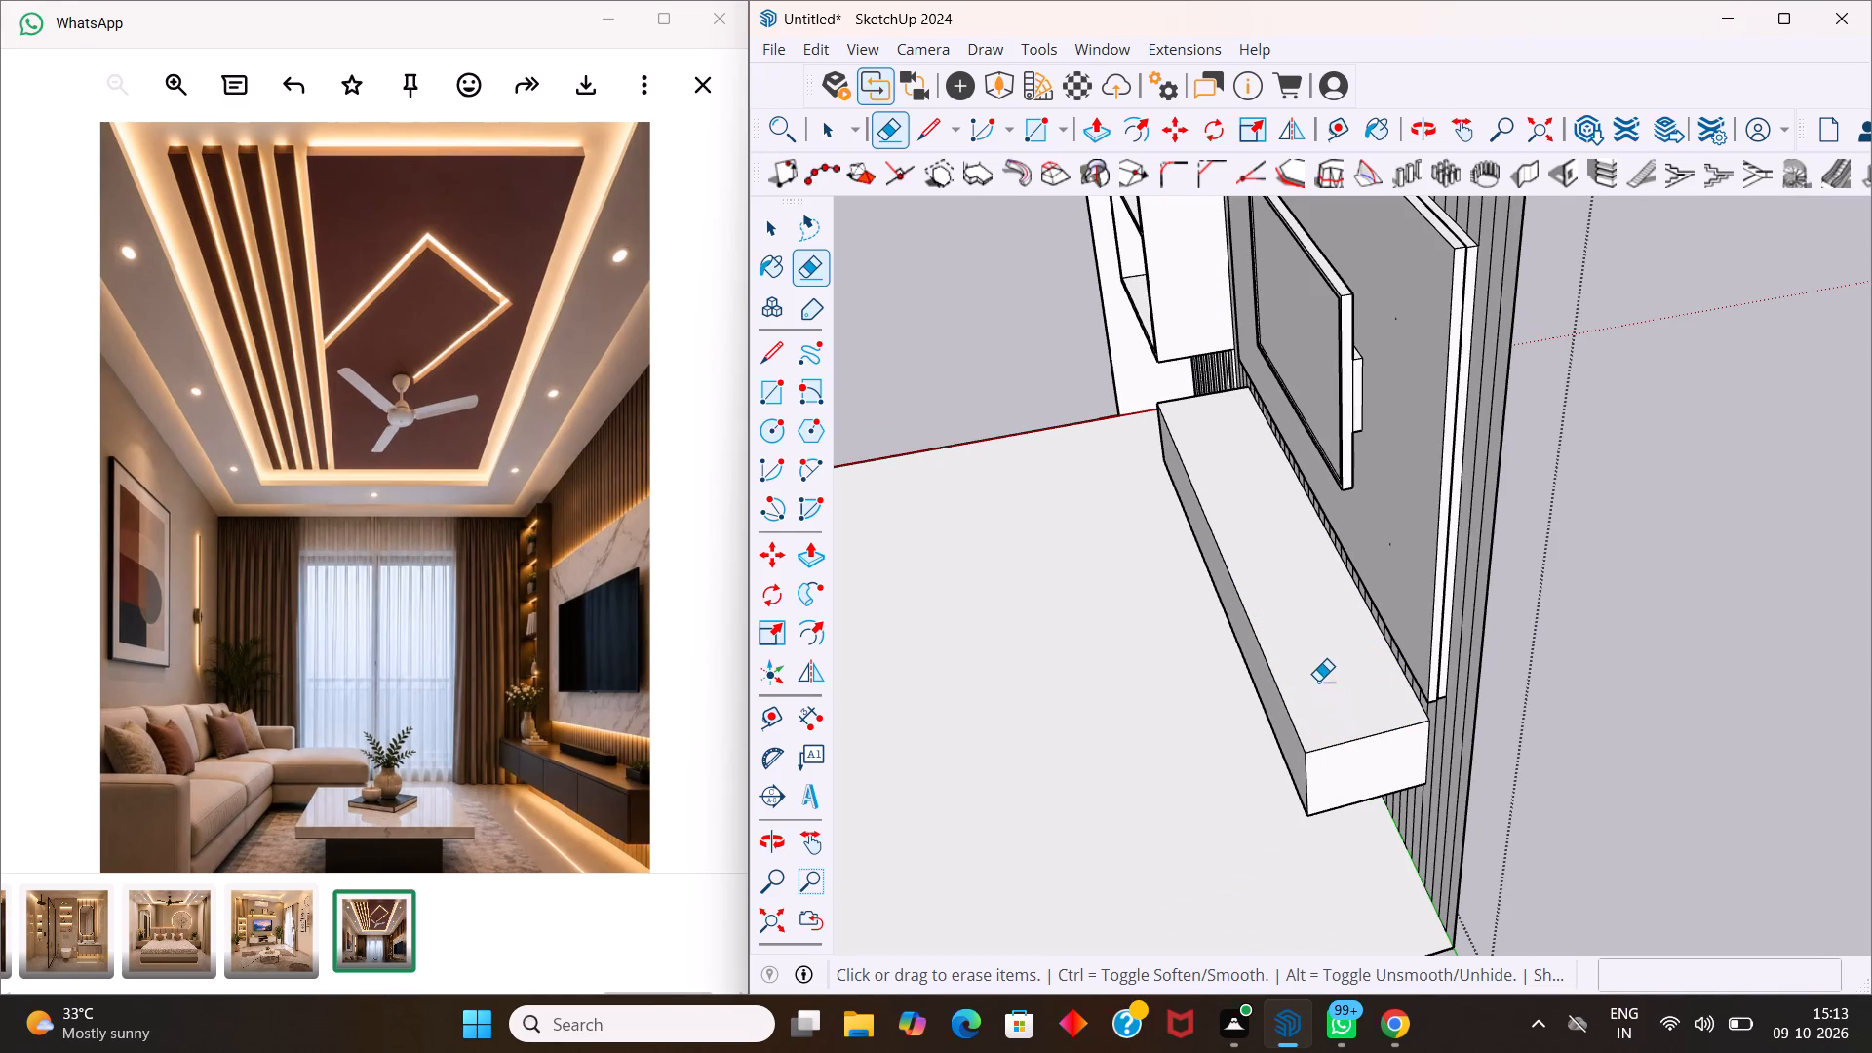
key("space")
Copy the TV cabinet's vertical front edge from one end to the other, dividing the span by 3 to form three equal front panels.
middle_click_drag(1279, 685, 1493, 671)
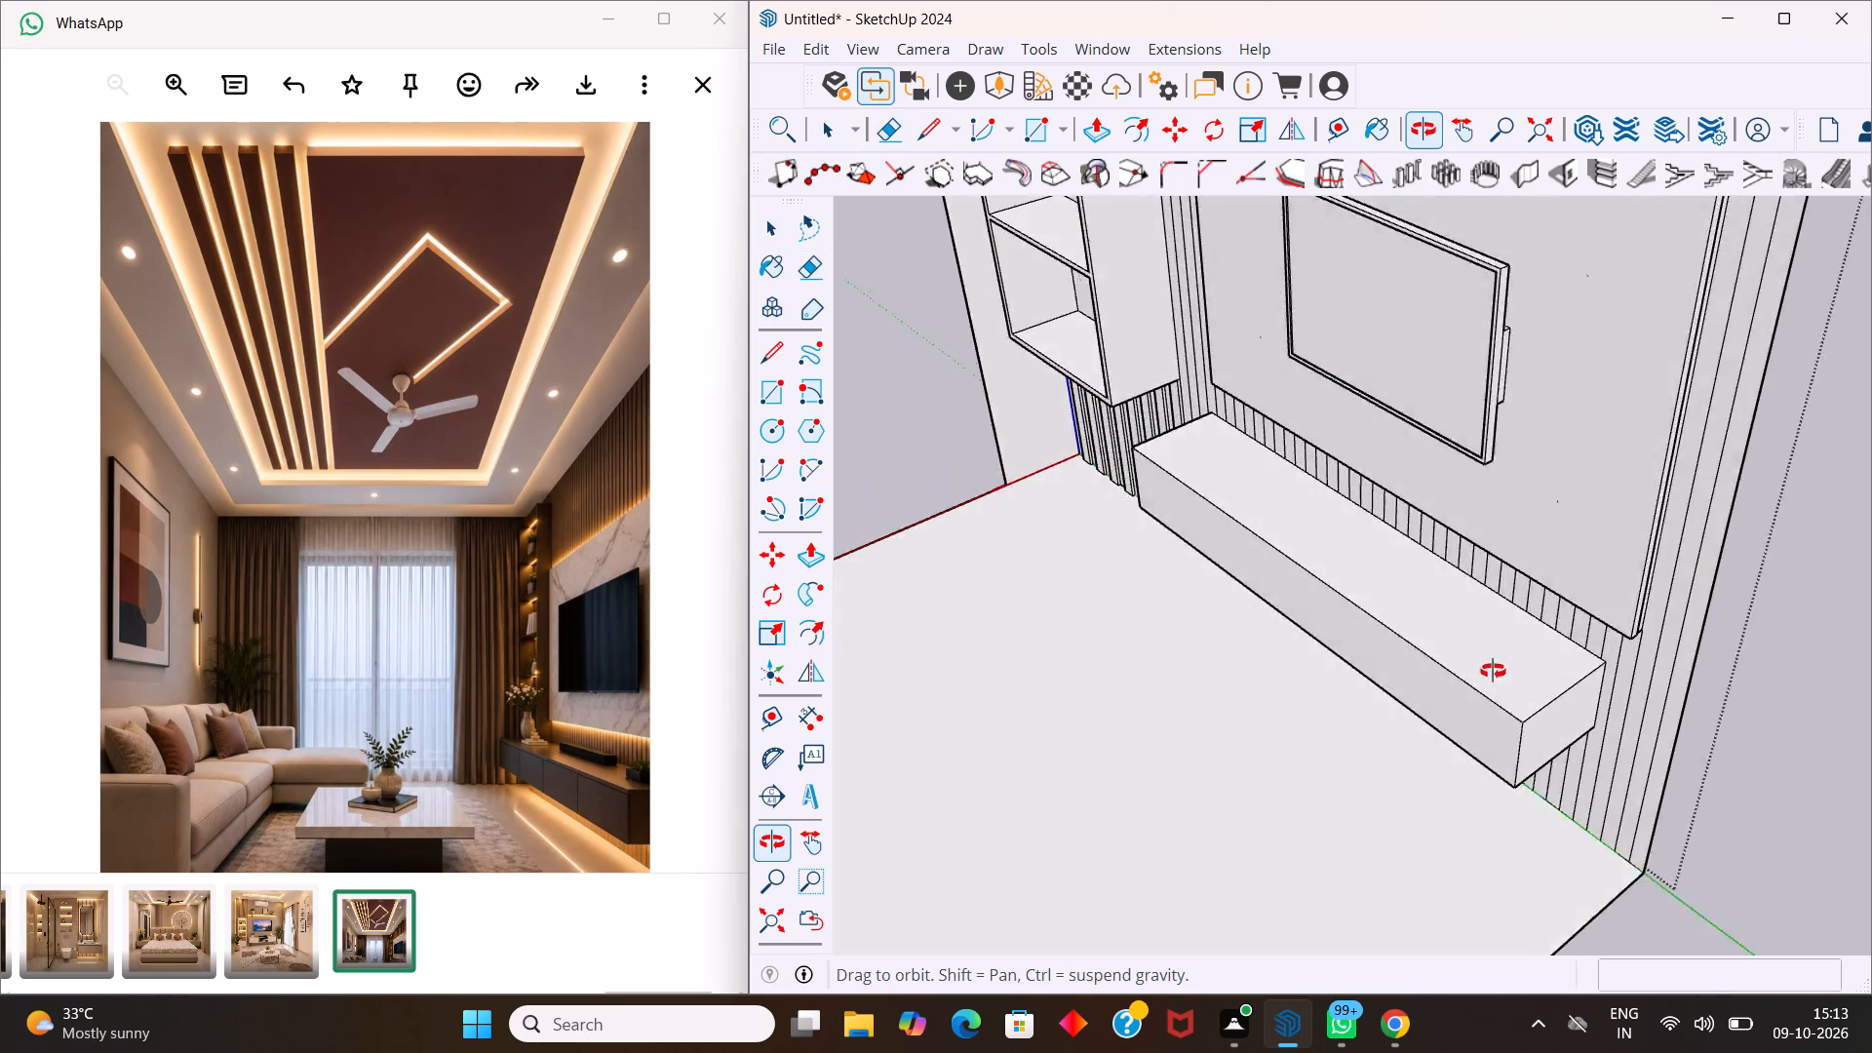
middle_click_drag(1493, 671, 1493, 606)
middle_click(1493, 606)
scroll(1394, 581, "up", 3)
middle_click_drag(1385, 573, 1401, 601)
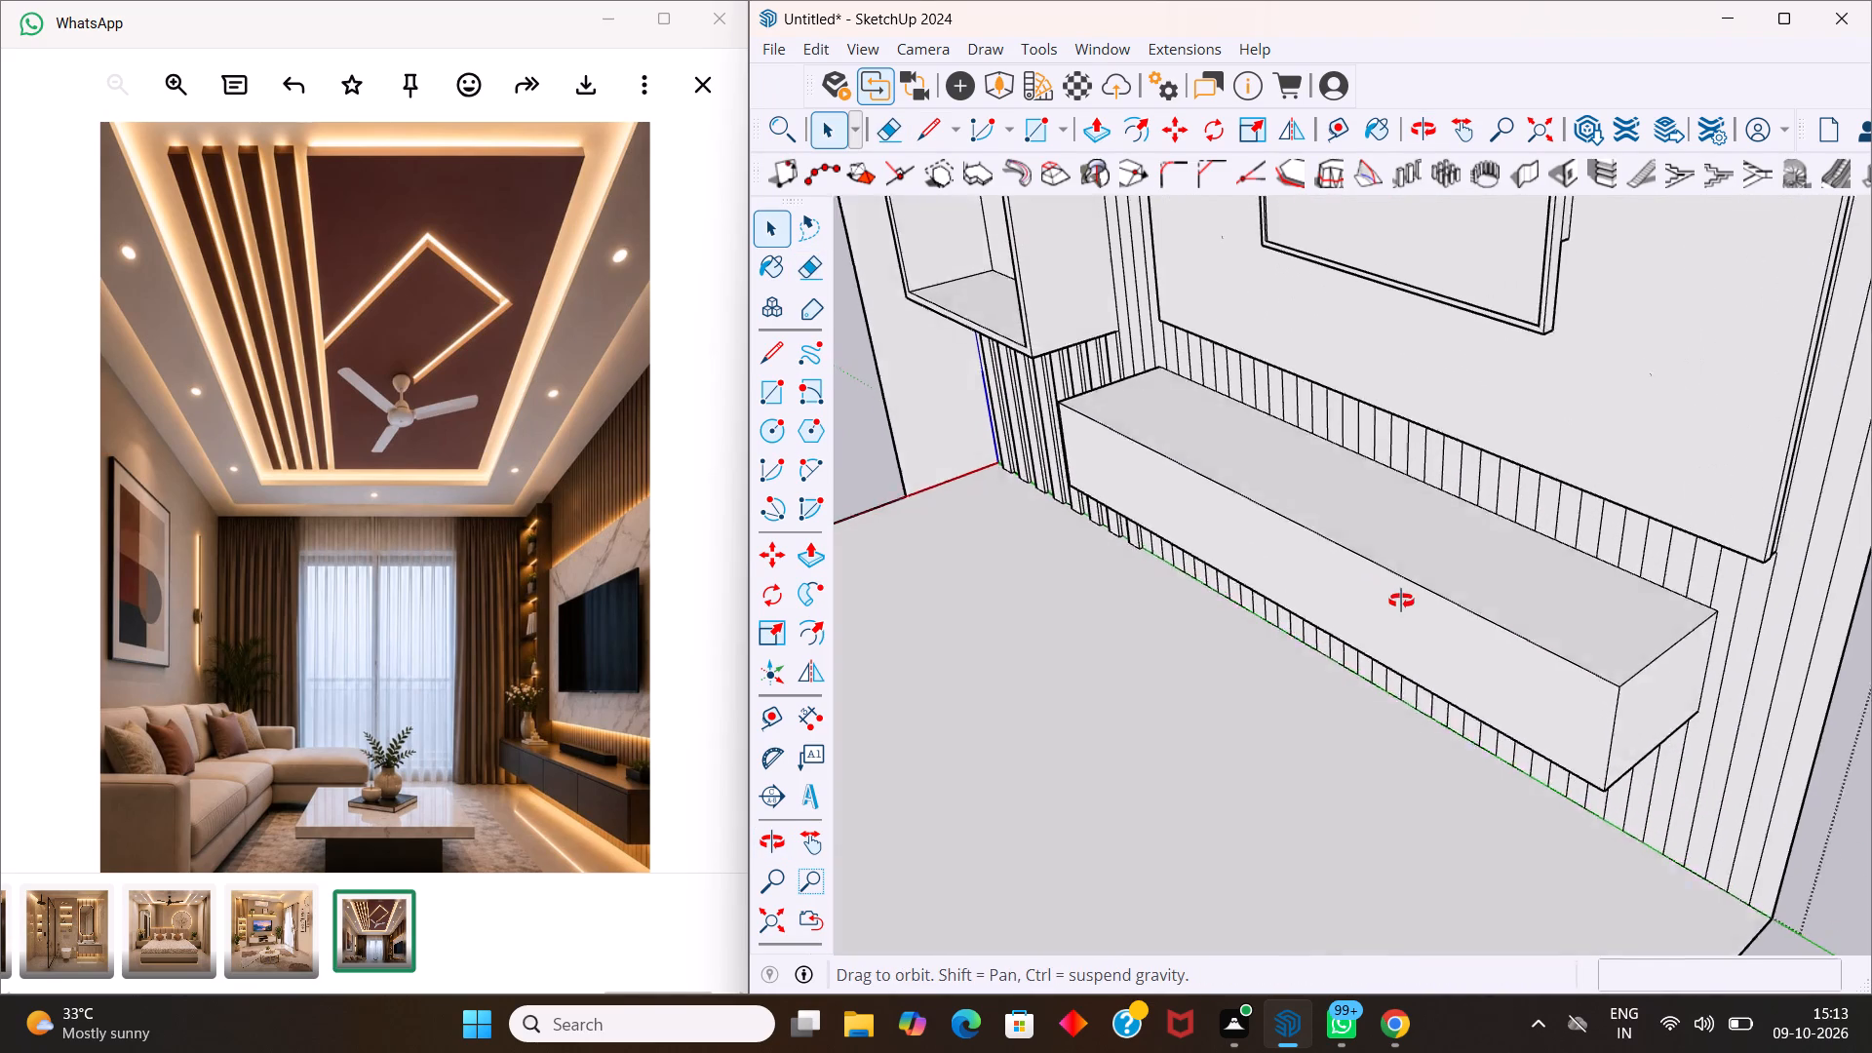
middle_click_drag(1401, 601, 1446, 615)
scroll(1421, 602, "up", 4)
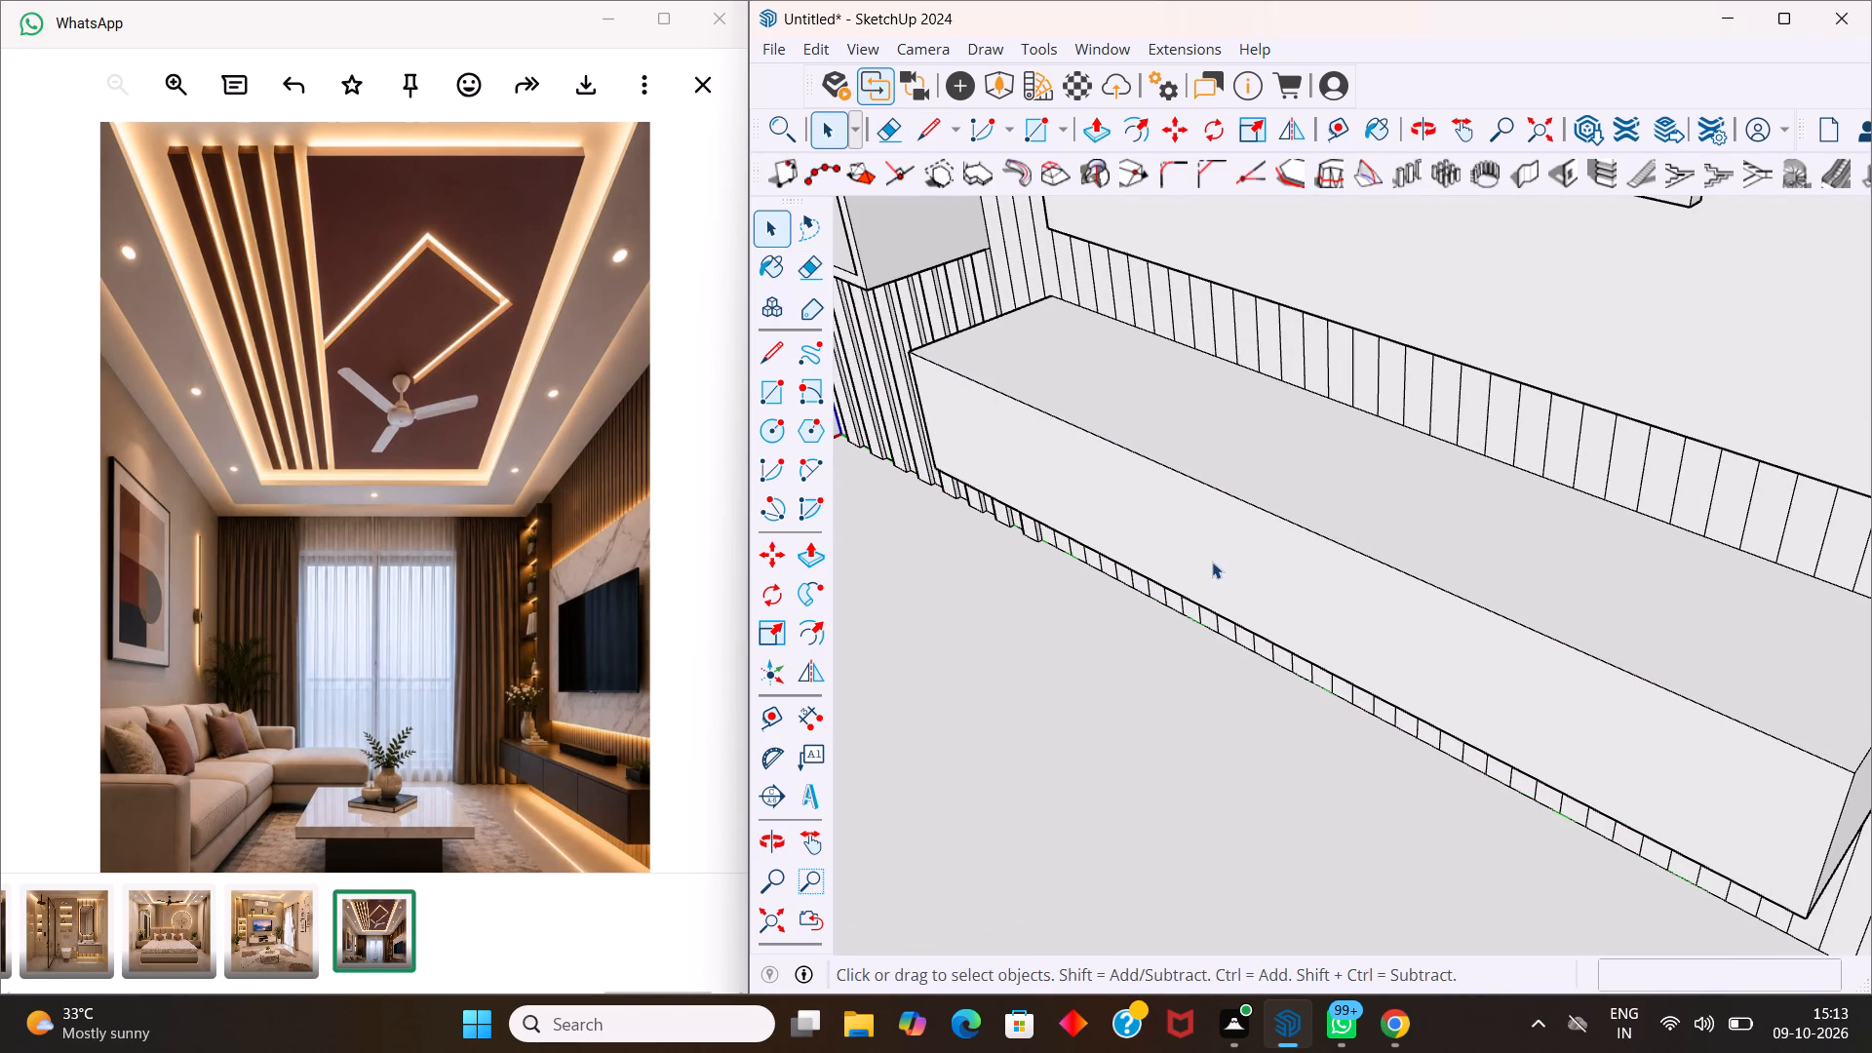
left_click(921, 408)
key("m")
left_click(917, 355)
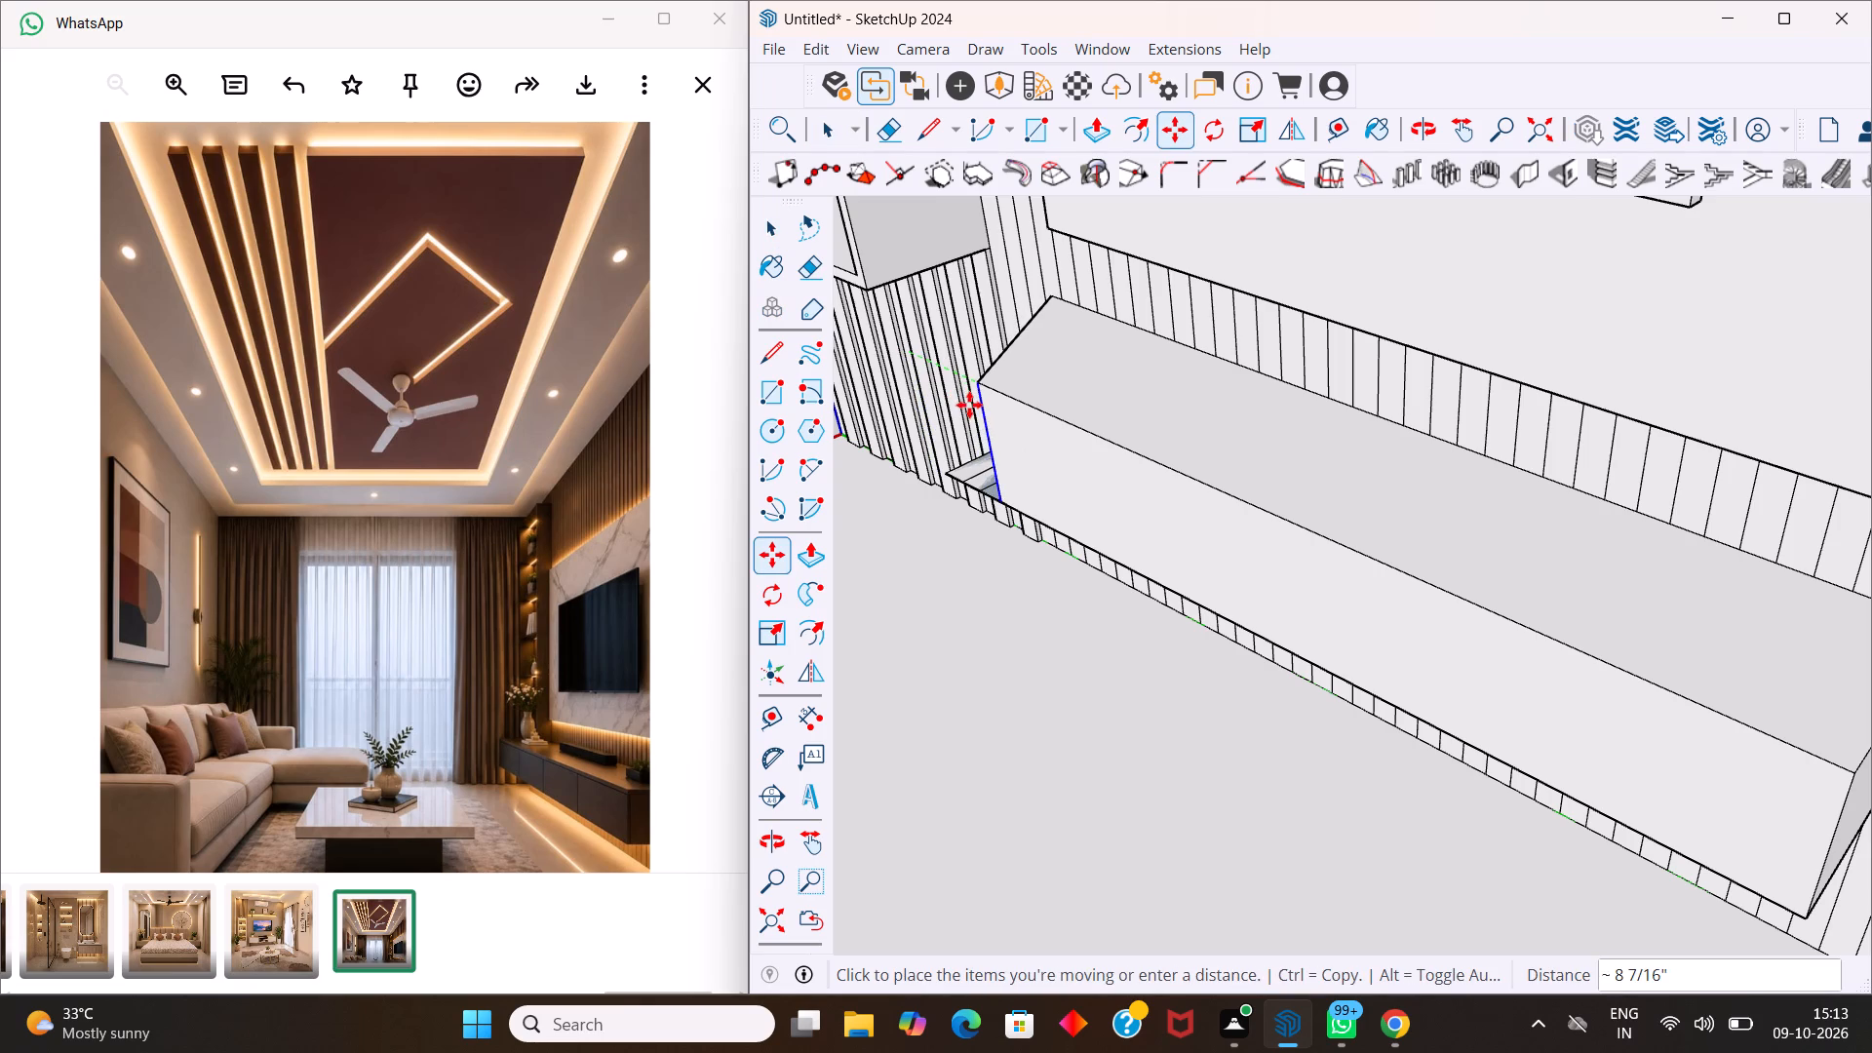
scroll(1277, 593, "down", 6)
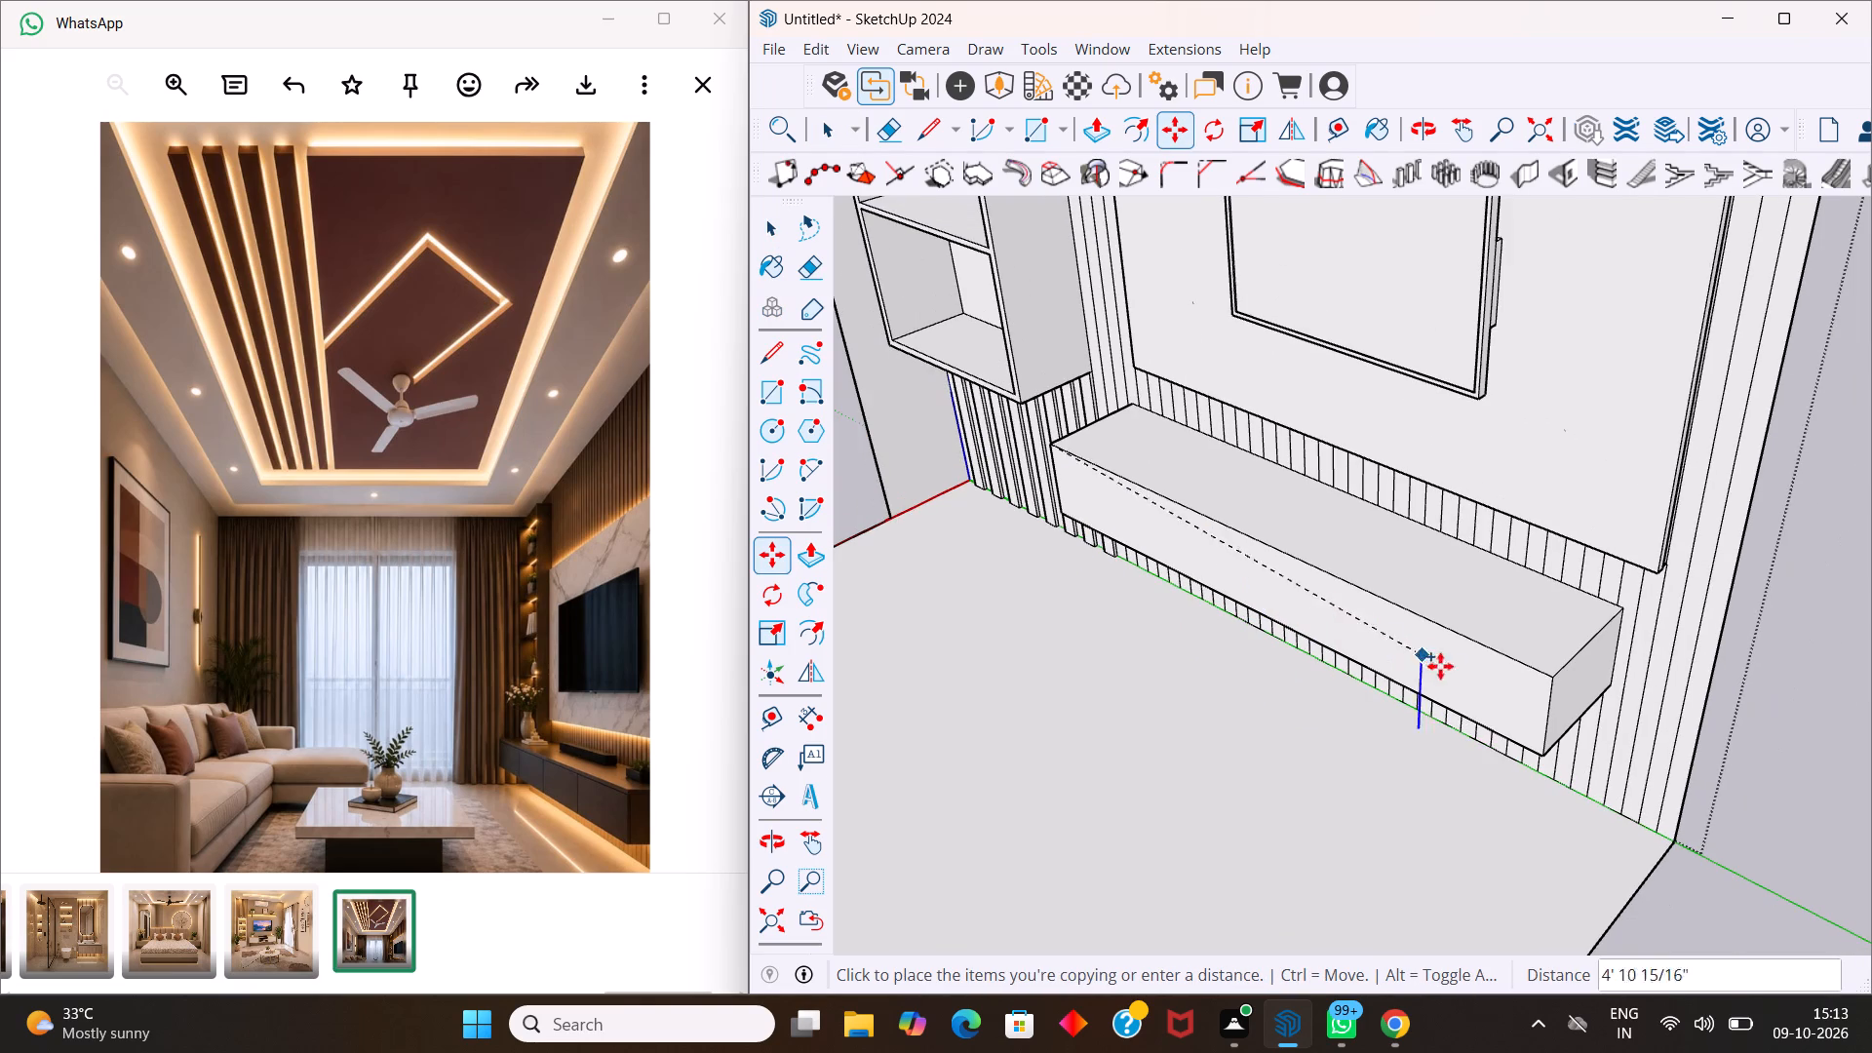
left_click(1548, 681)
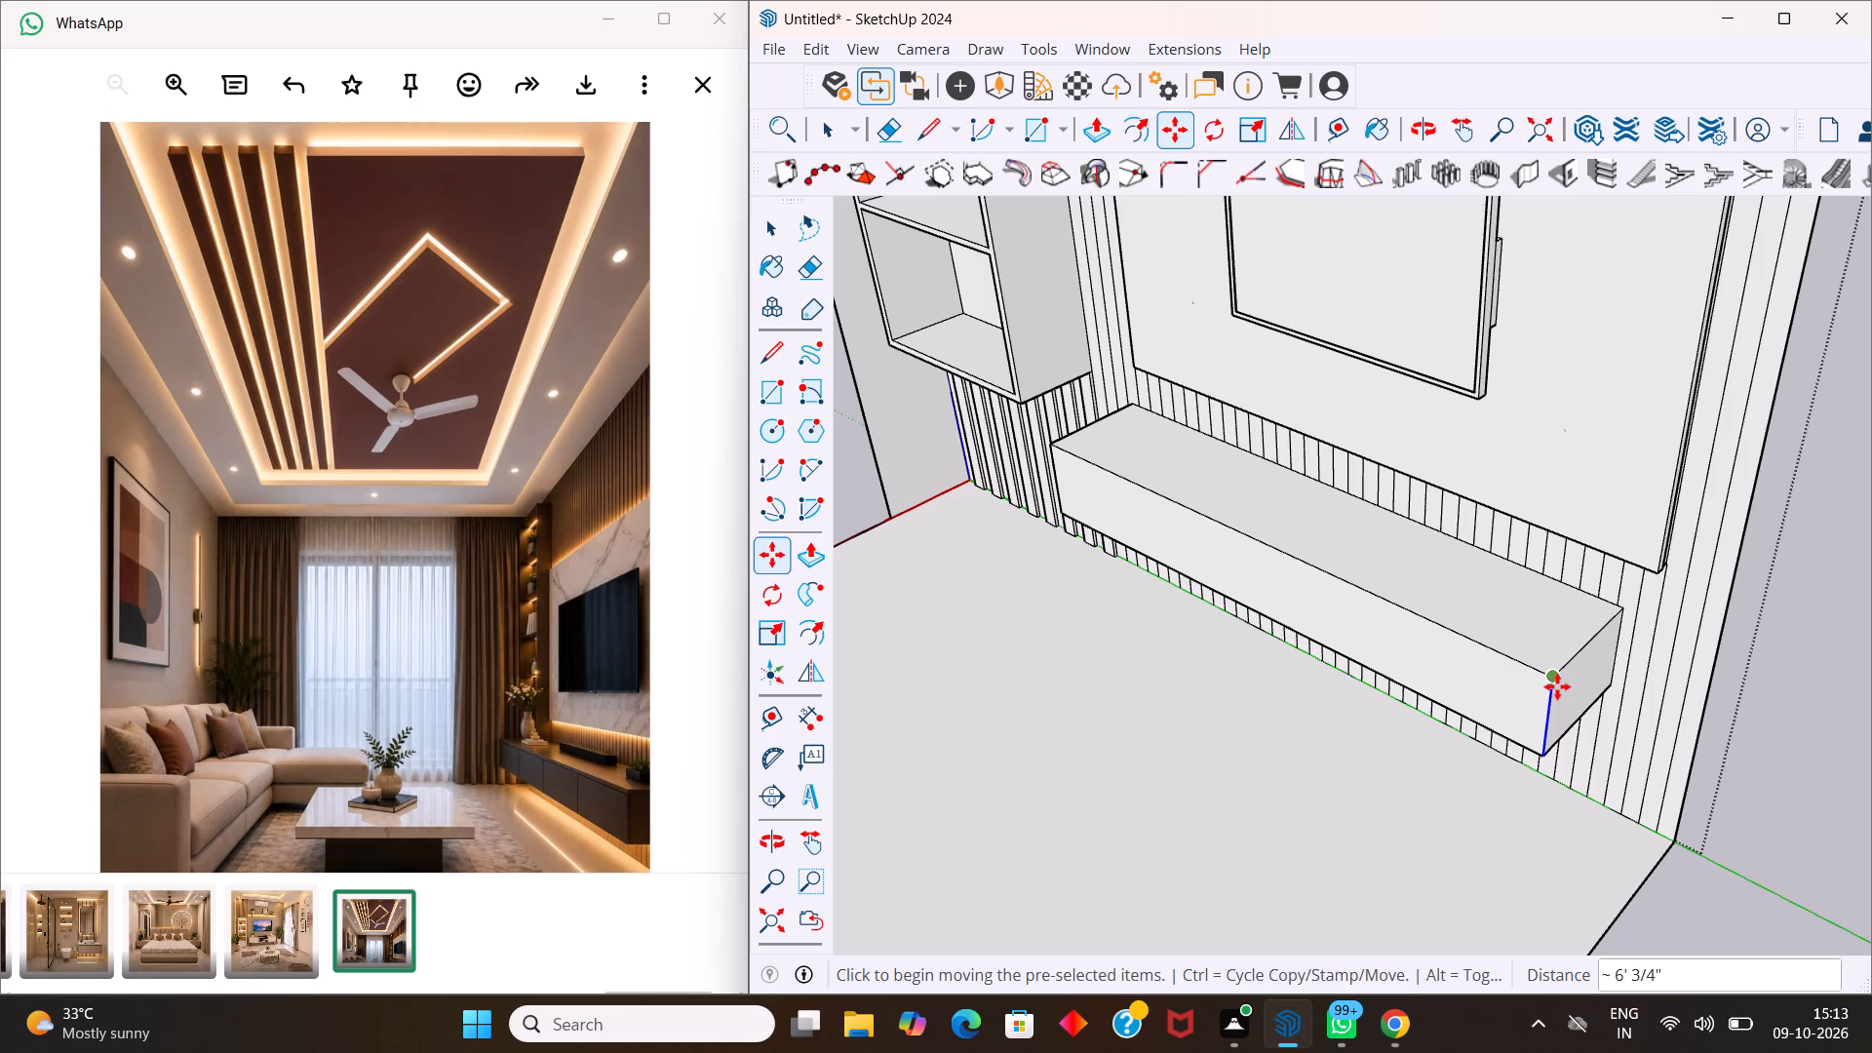
key("slash")
key("3")
key("Return")
key("space")
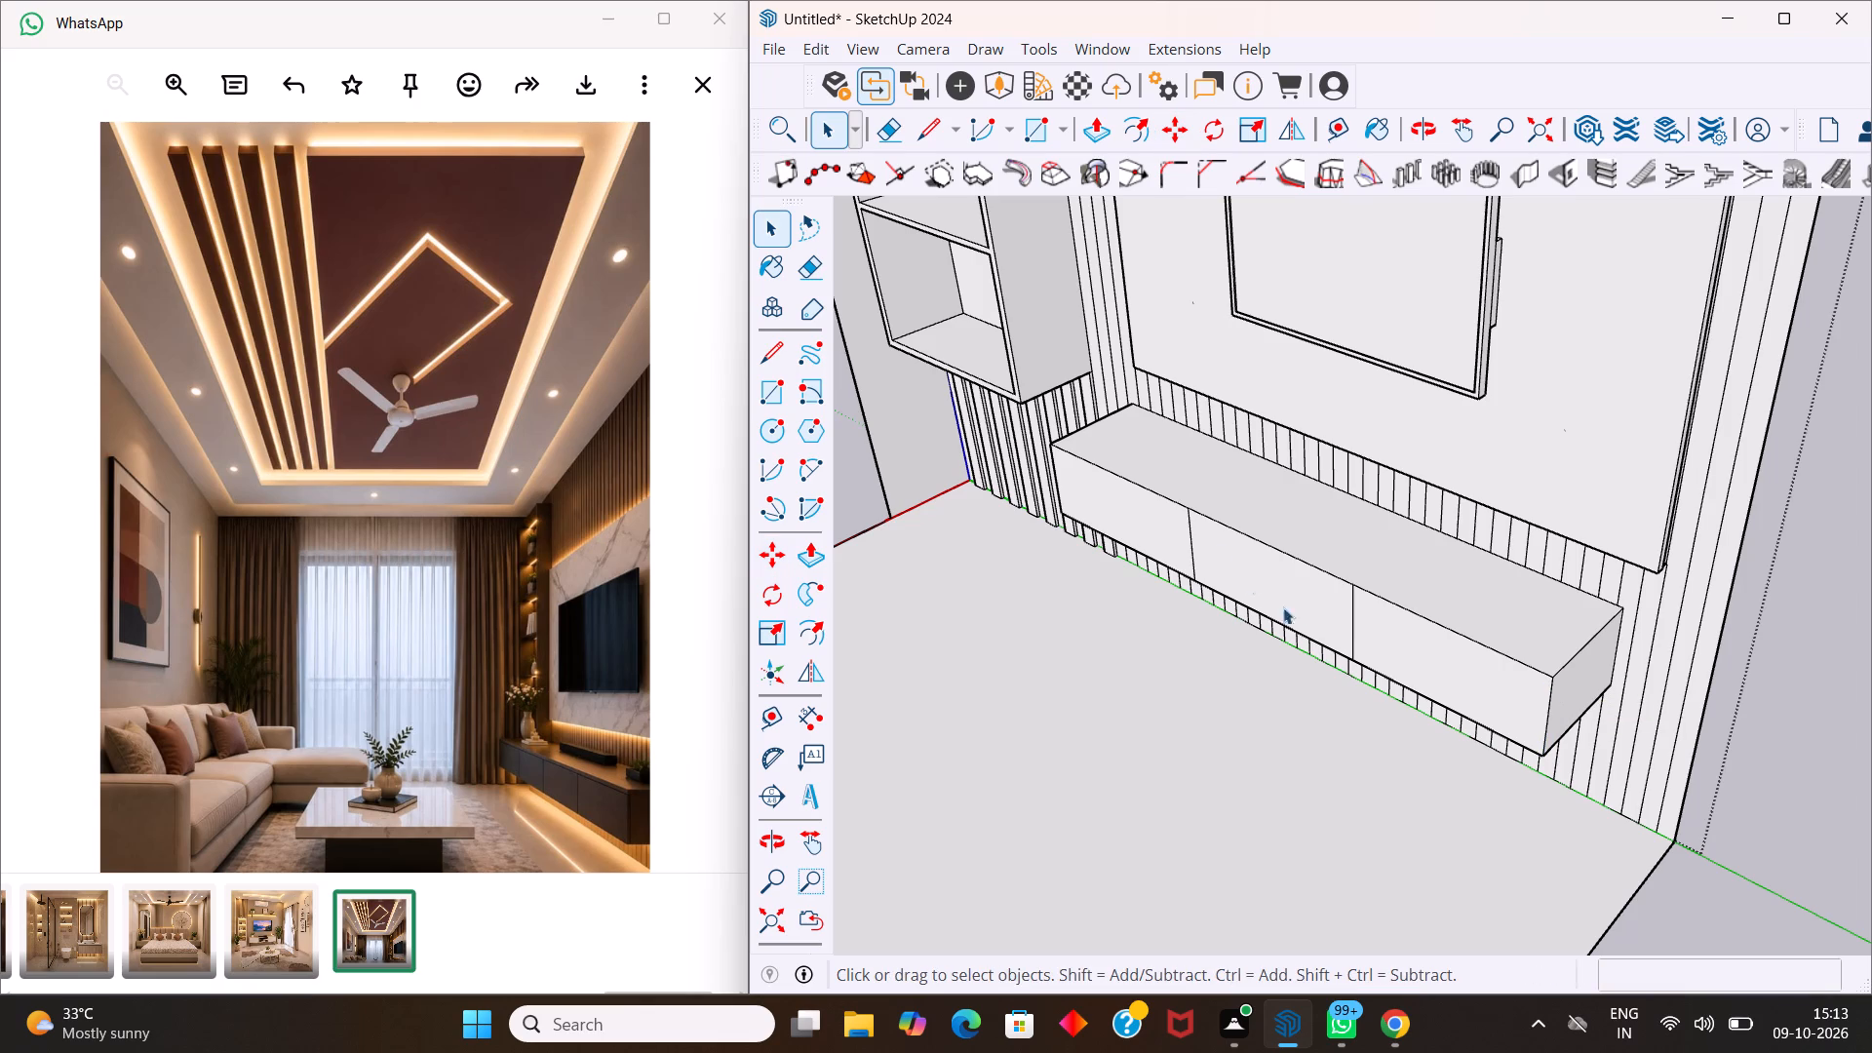
Offset the outline of the cabinet front panel nearest the shelving unit 1 inch inward.
left_click(1153, 518)
key("f")
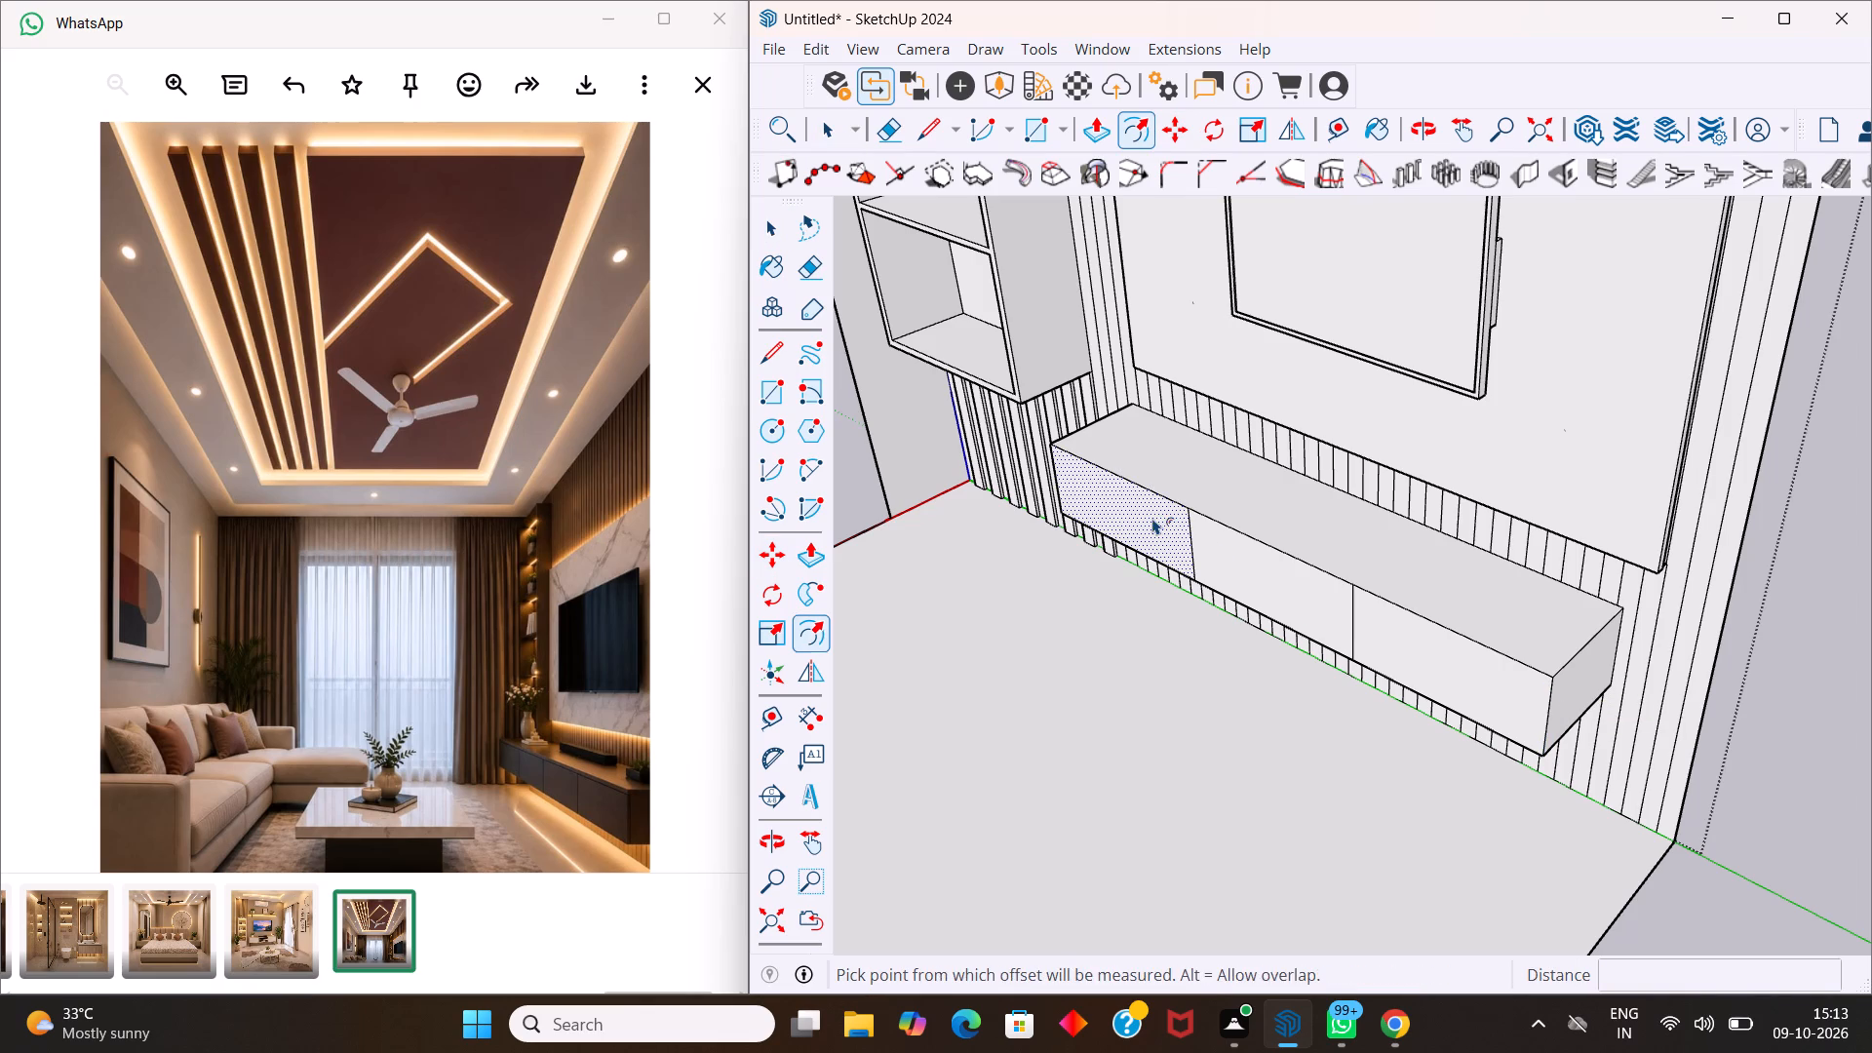
left_click(1152, 518)
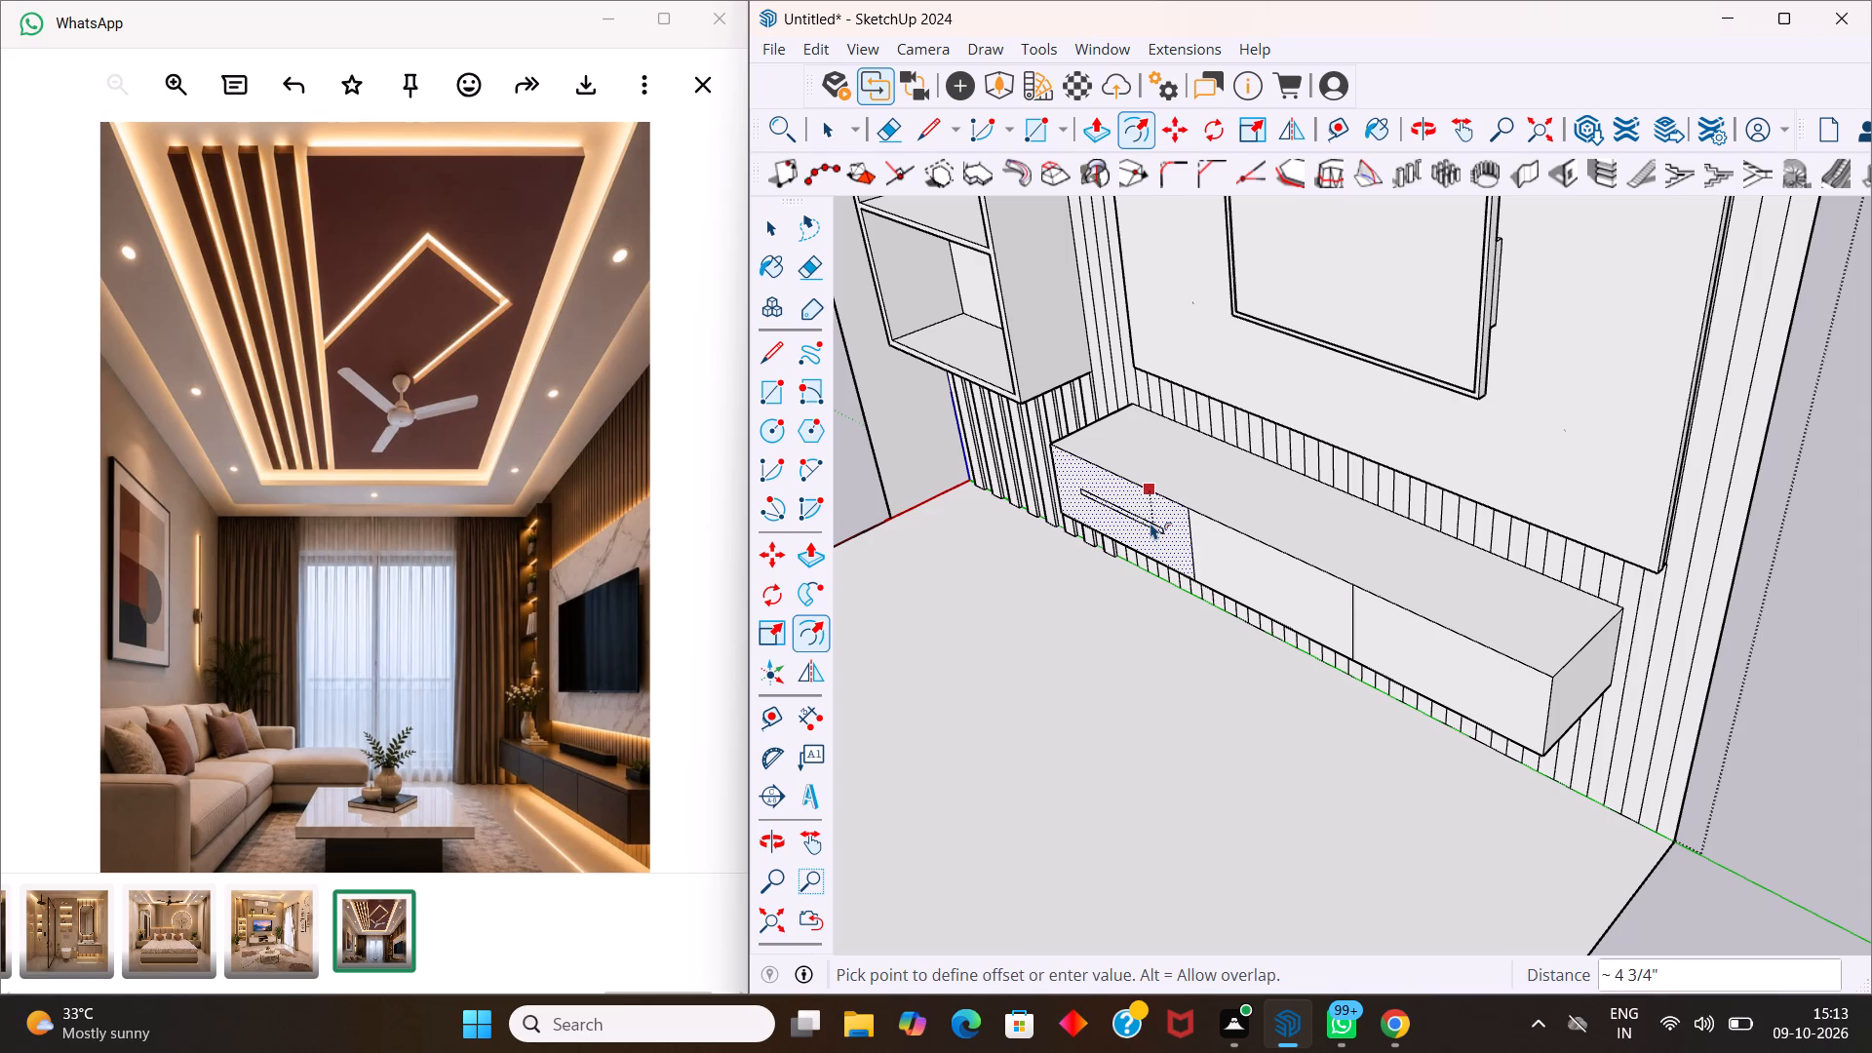
key("1")
key("Return")
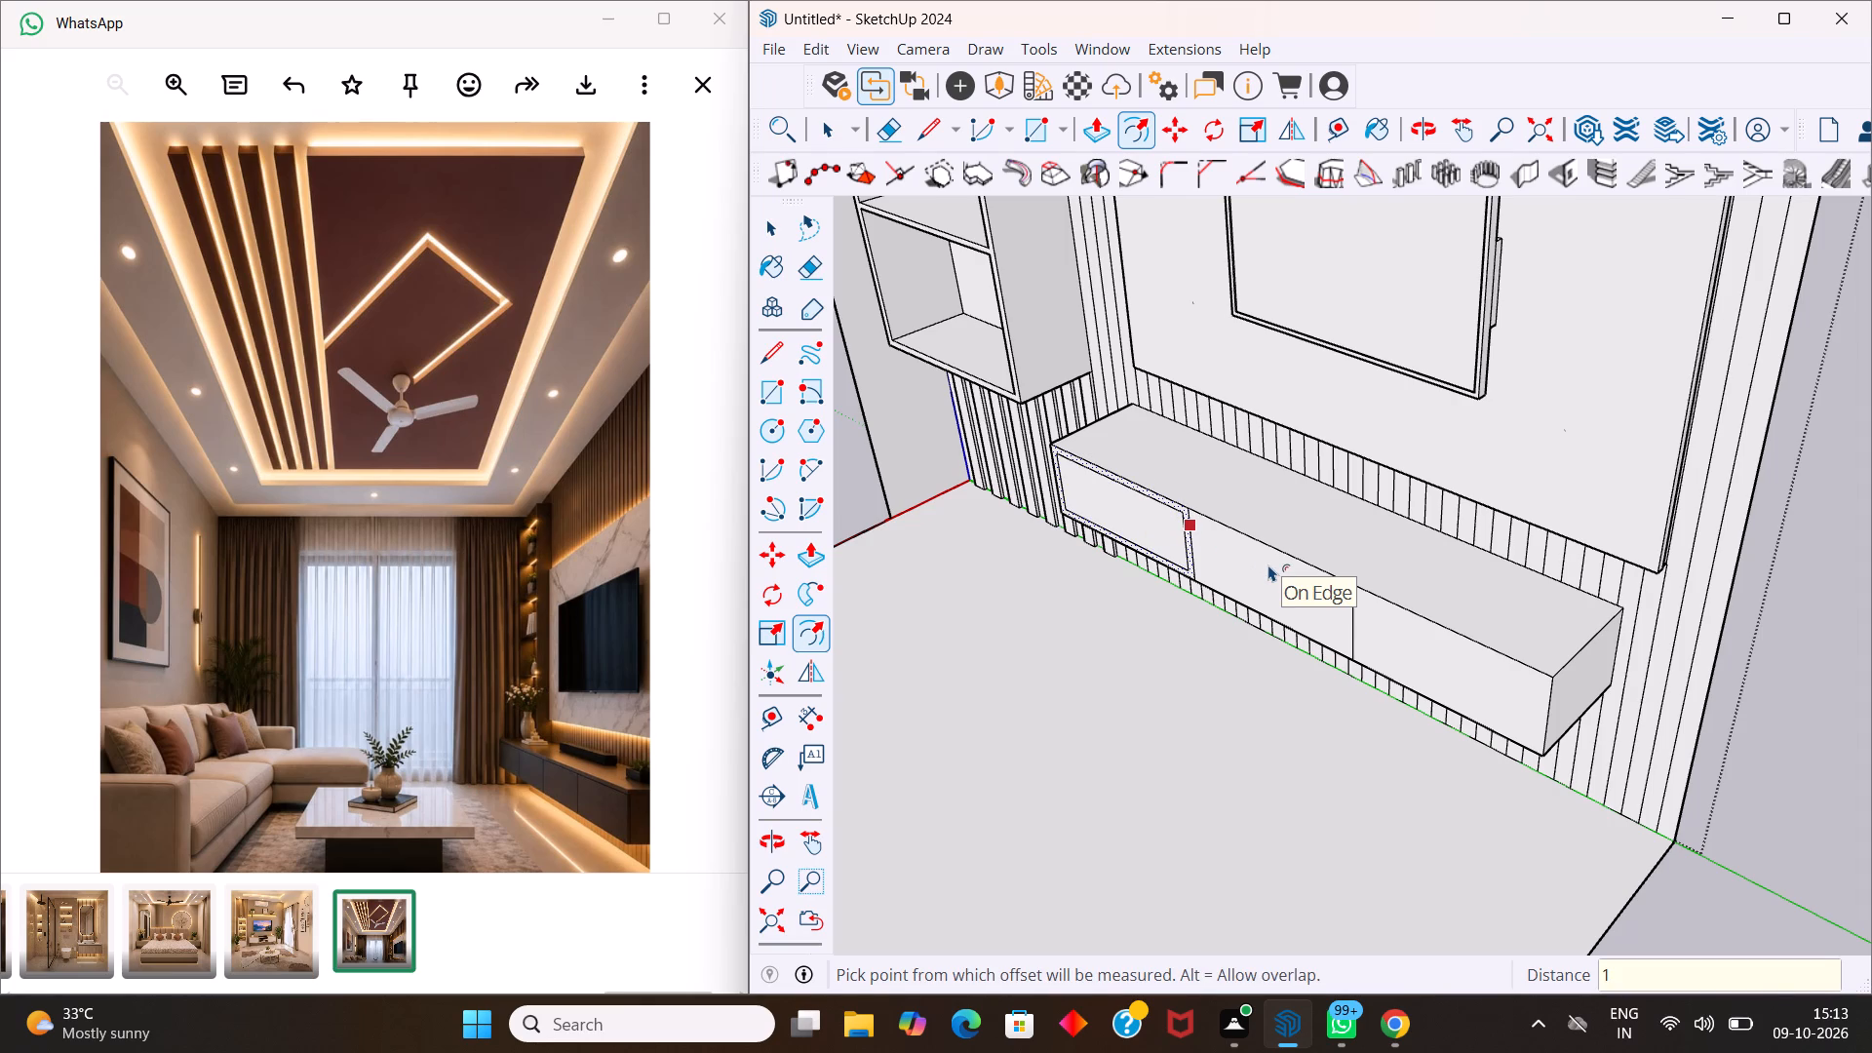
key("Escape")
Offset the outline of the middle cabinet front panel 1 inch inward.
left_click(1267, 565)
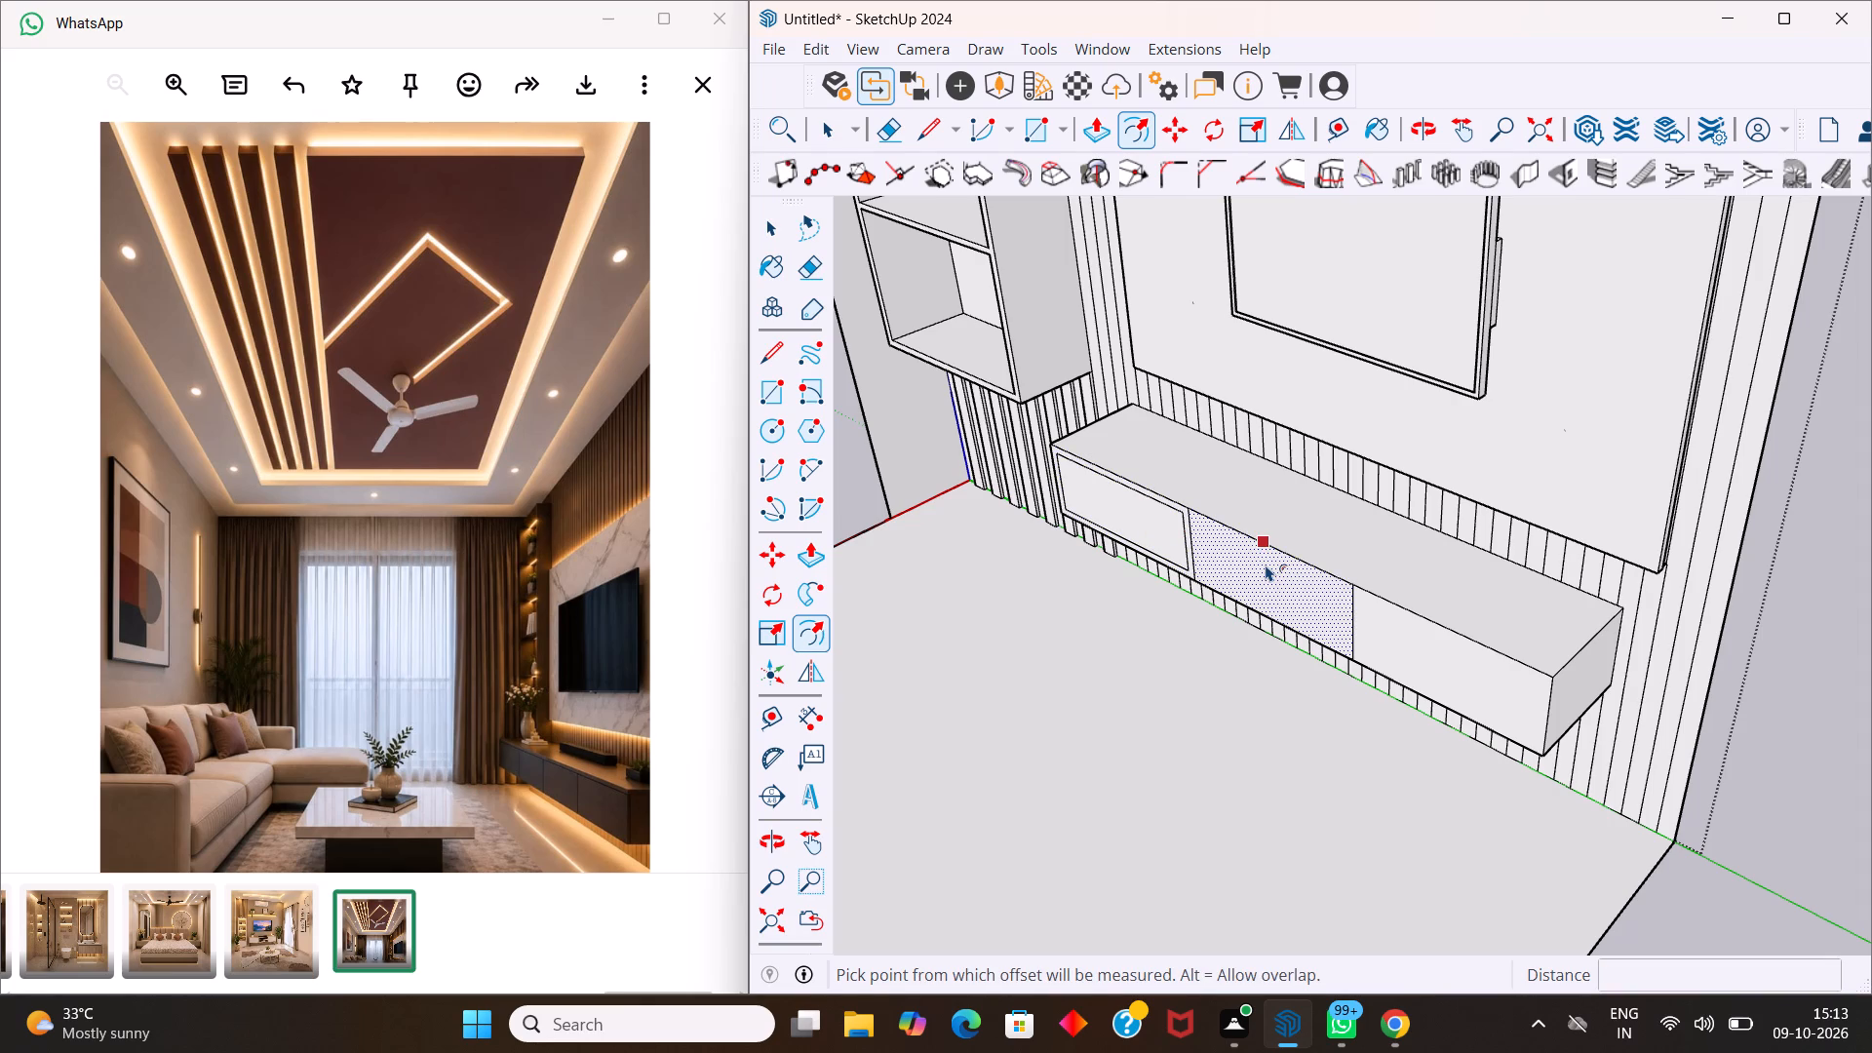
key("f")
left_click_drag(1262, 563, 1248, 564)
key("1")
key("Return")
key("space")
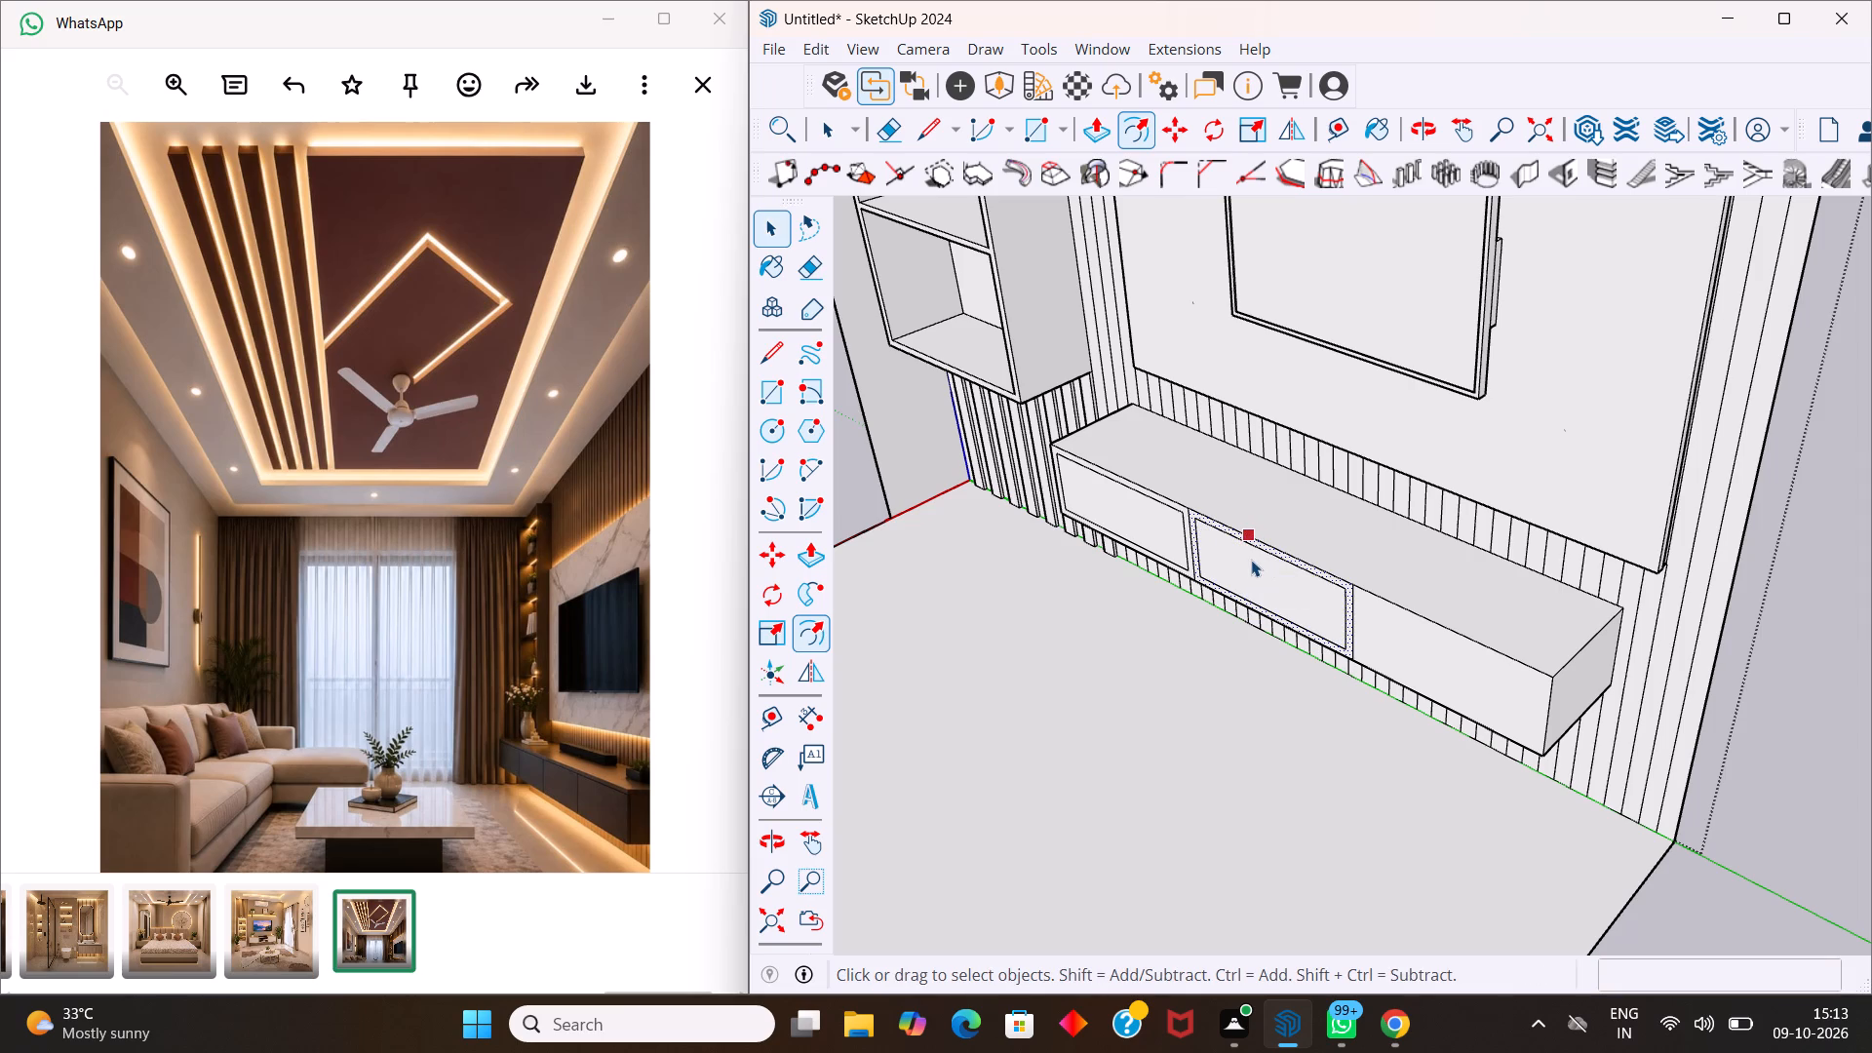
key("Escape")
Reopen the room for editing and offset the cabinet front panel farthest from the shelving unit 1 inch inward.
left_click(1416, 656)
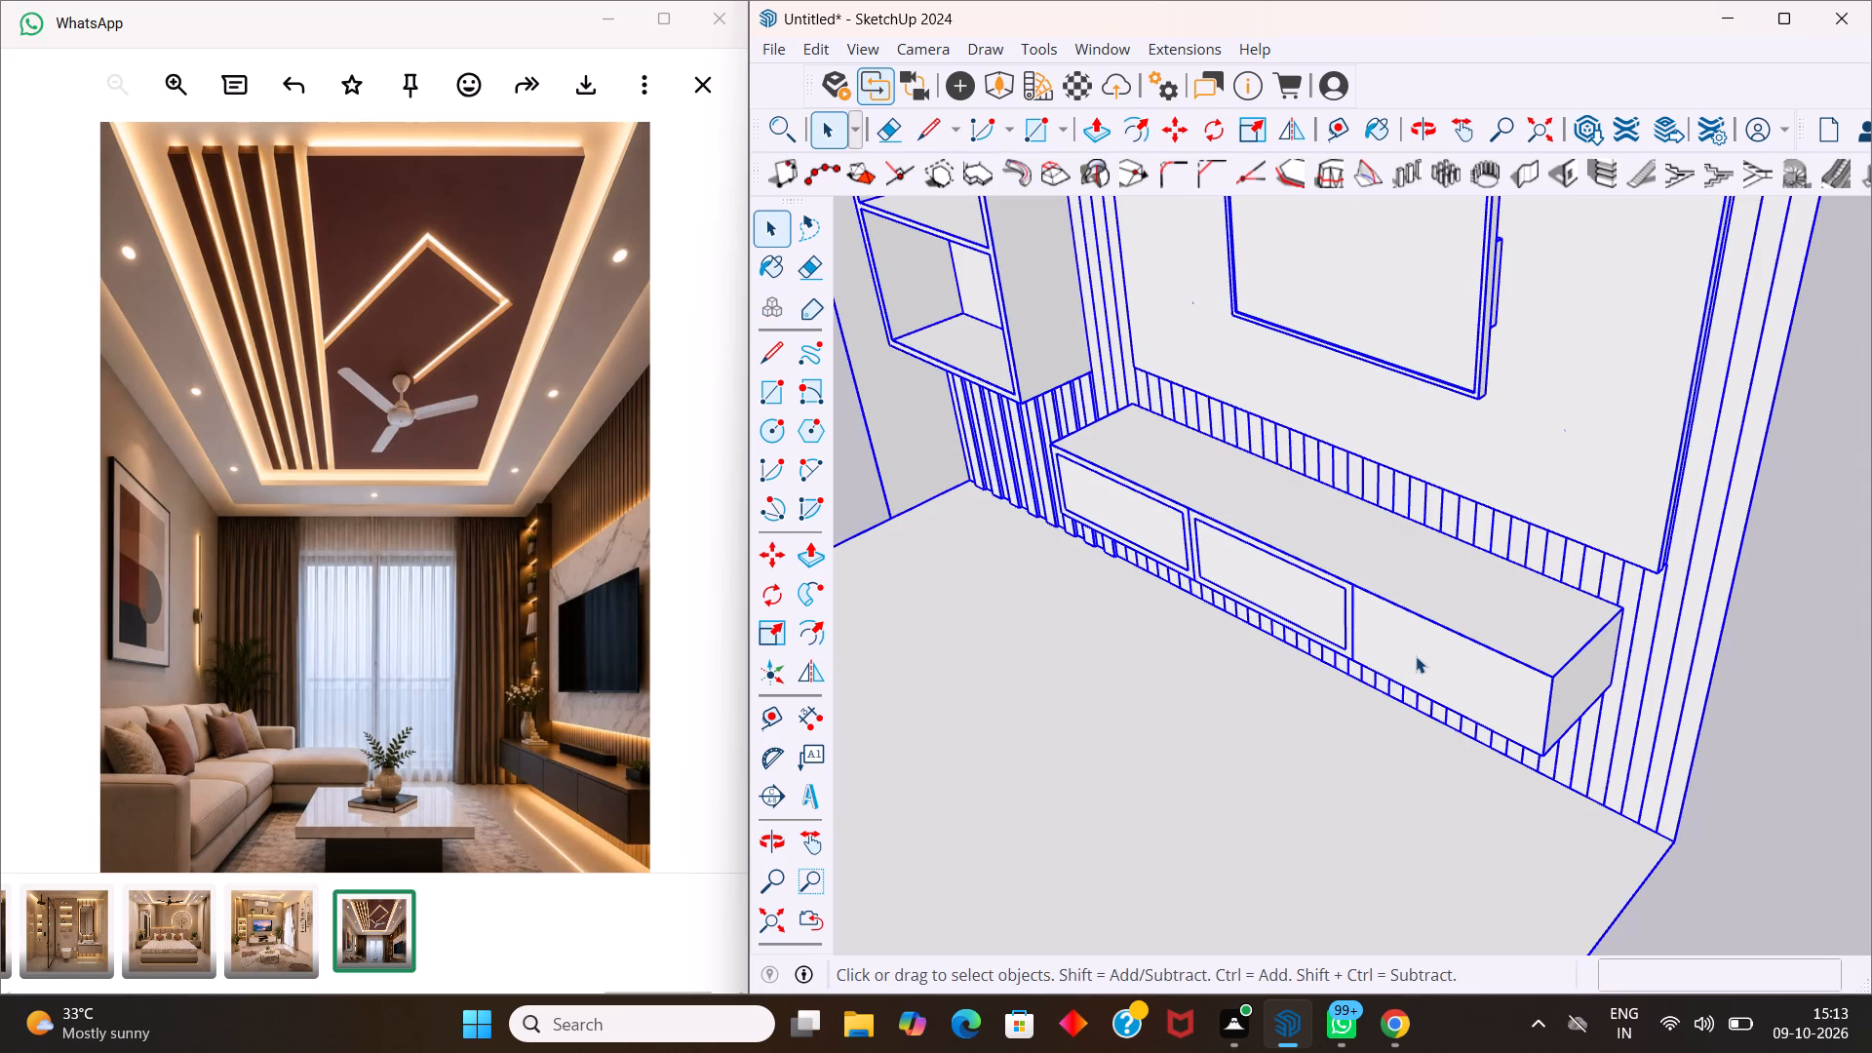
scroll(1424, 651, "down", 16)
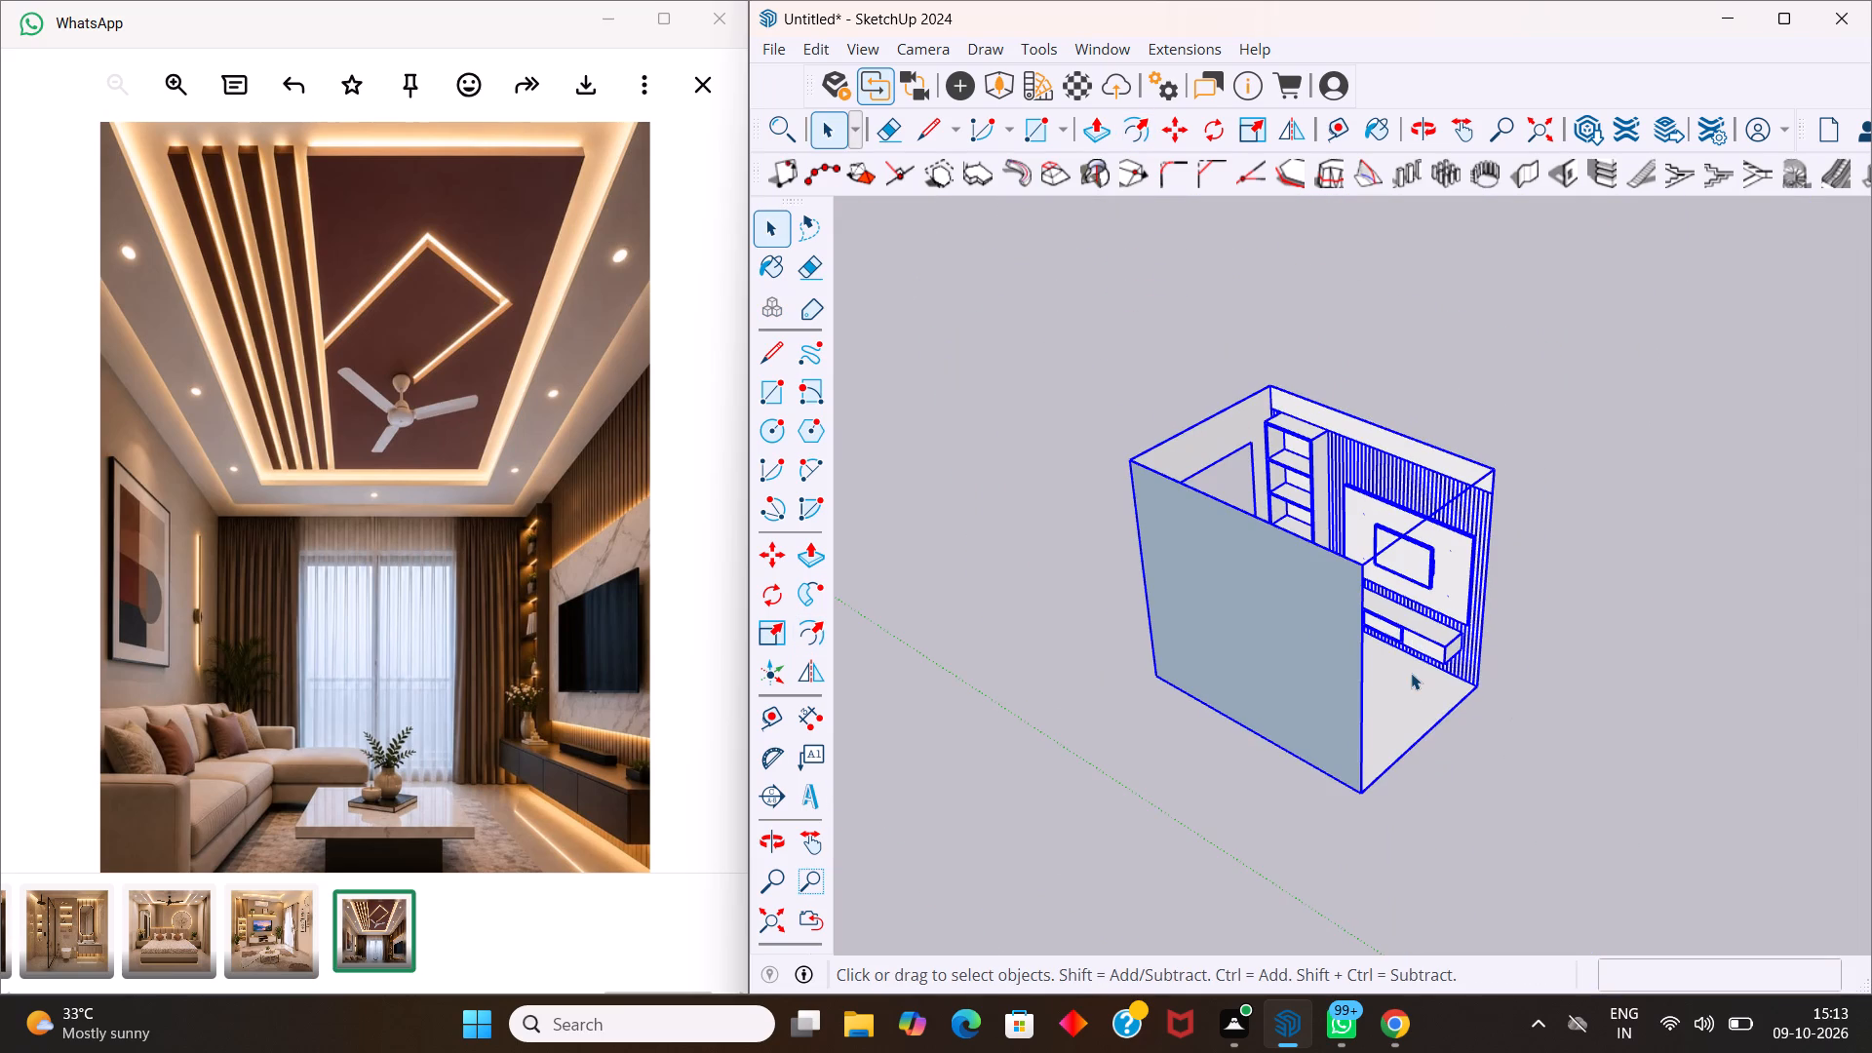
double_click(1409, 671)
scroll(1485, 691, "down", 16)
scroll(1521, 761, "up", 4)
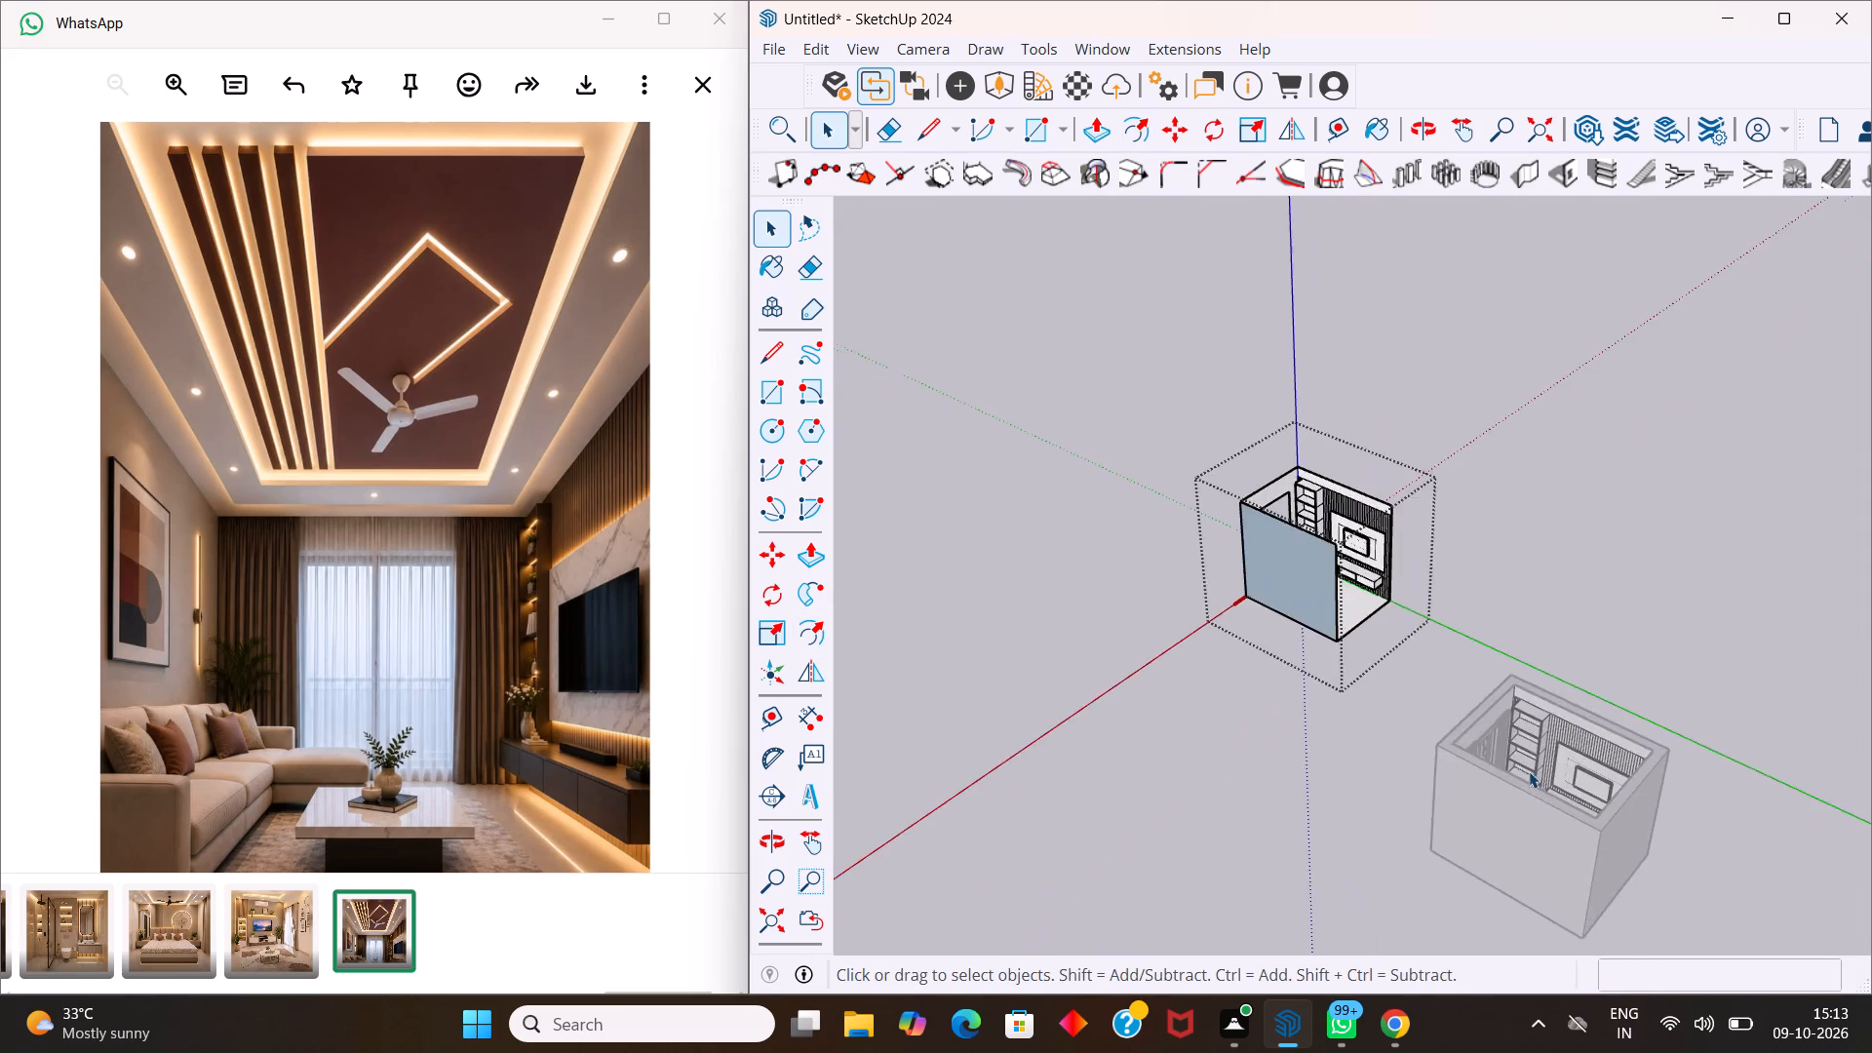
scroll(1529, 771, "up", 14)
middle_click_drag(1653, 811, 1553, 840)
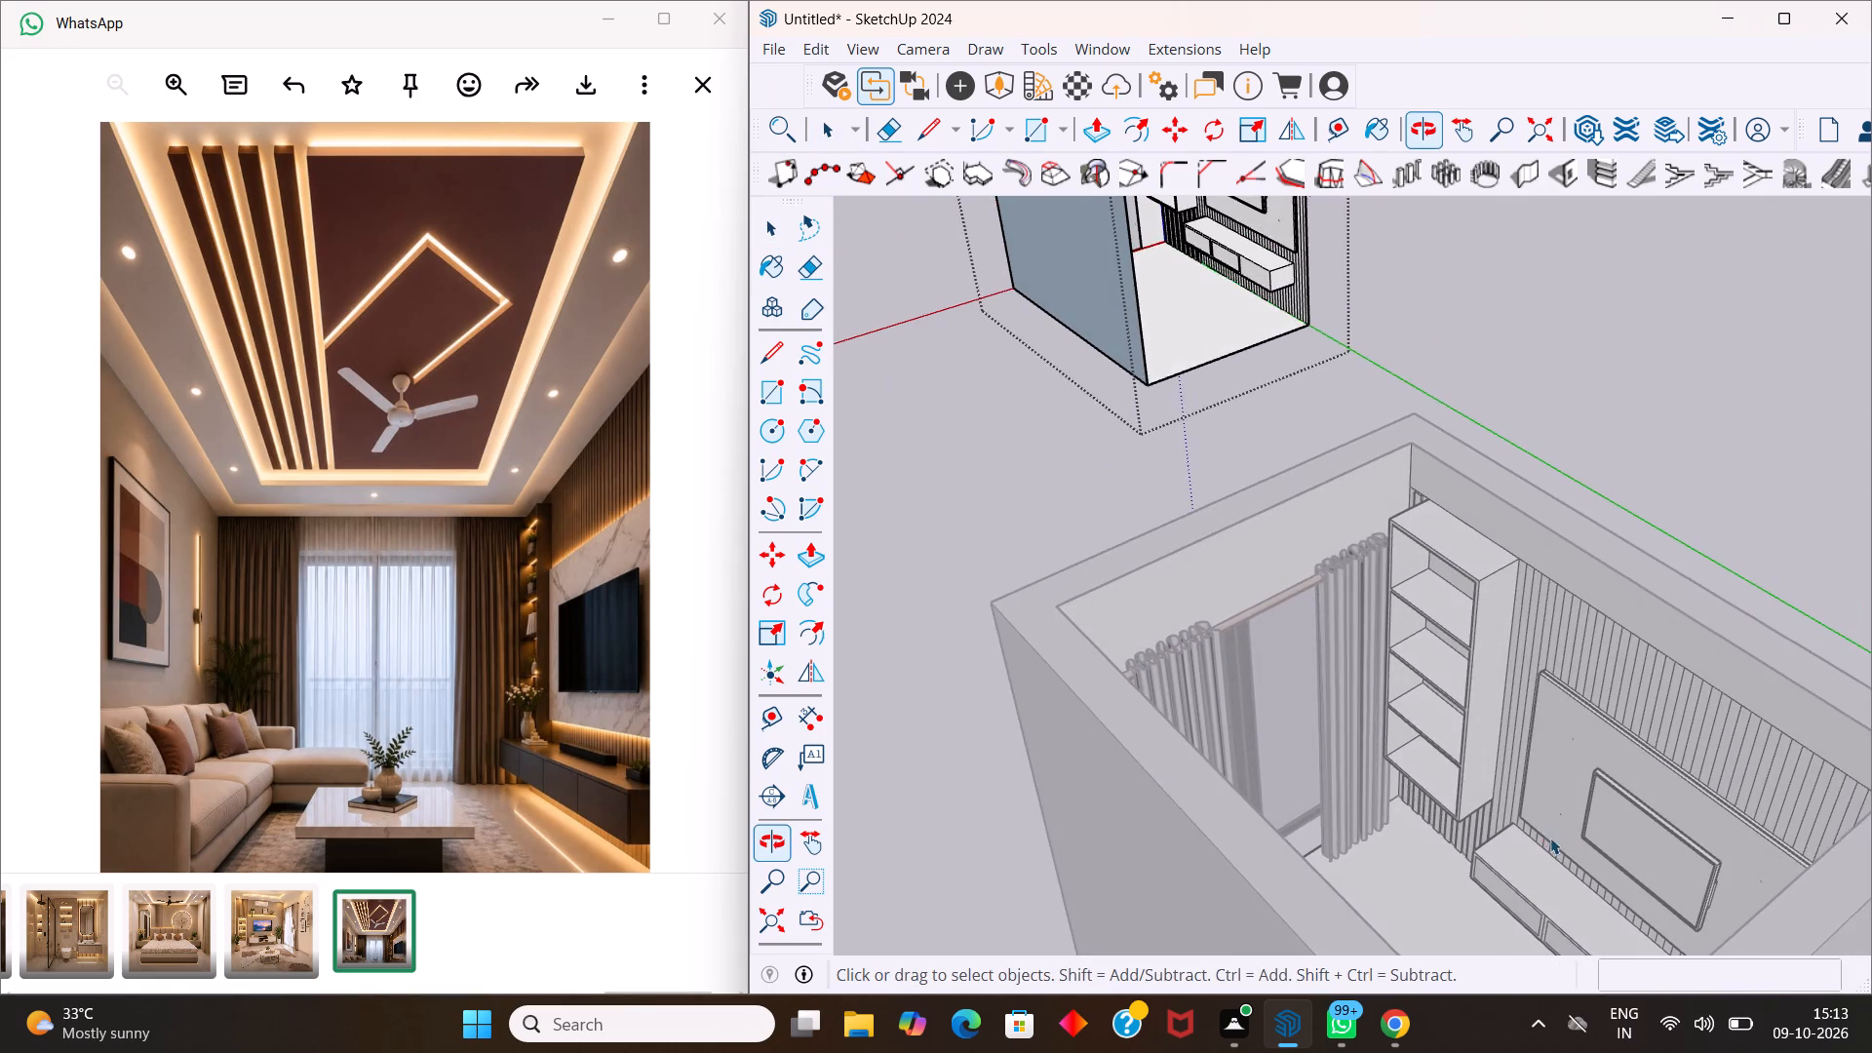
scroll(1524, 812, "down", 6)
middle_click_drag(1531, 824, 1629, 885)
scroll(1575, 752, "up", 2)
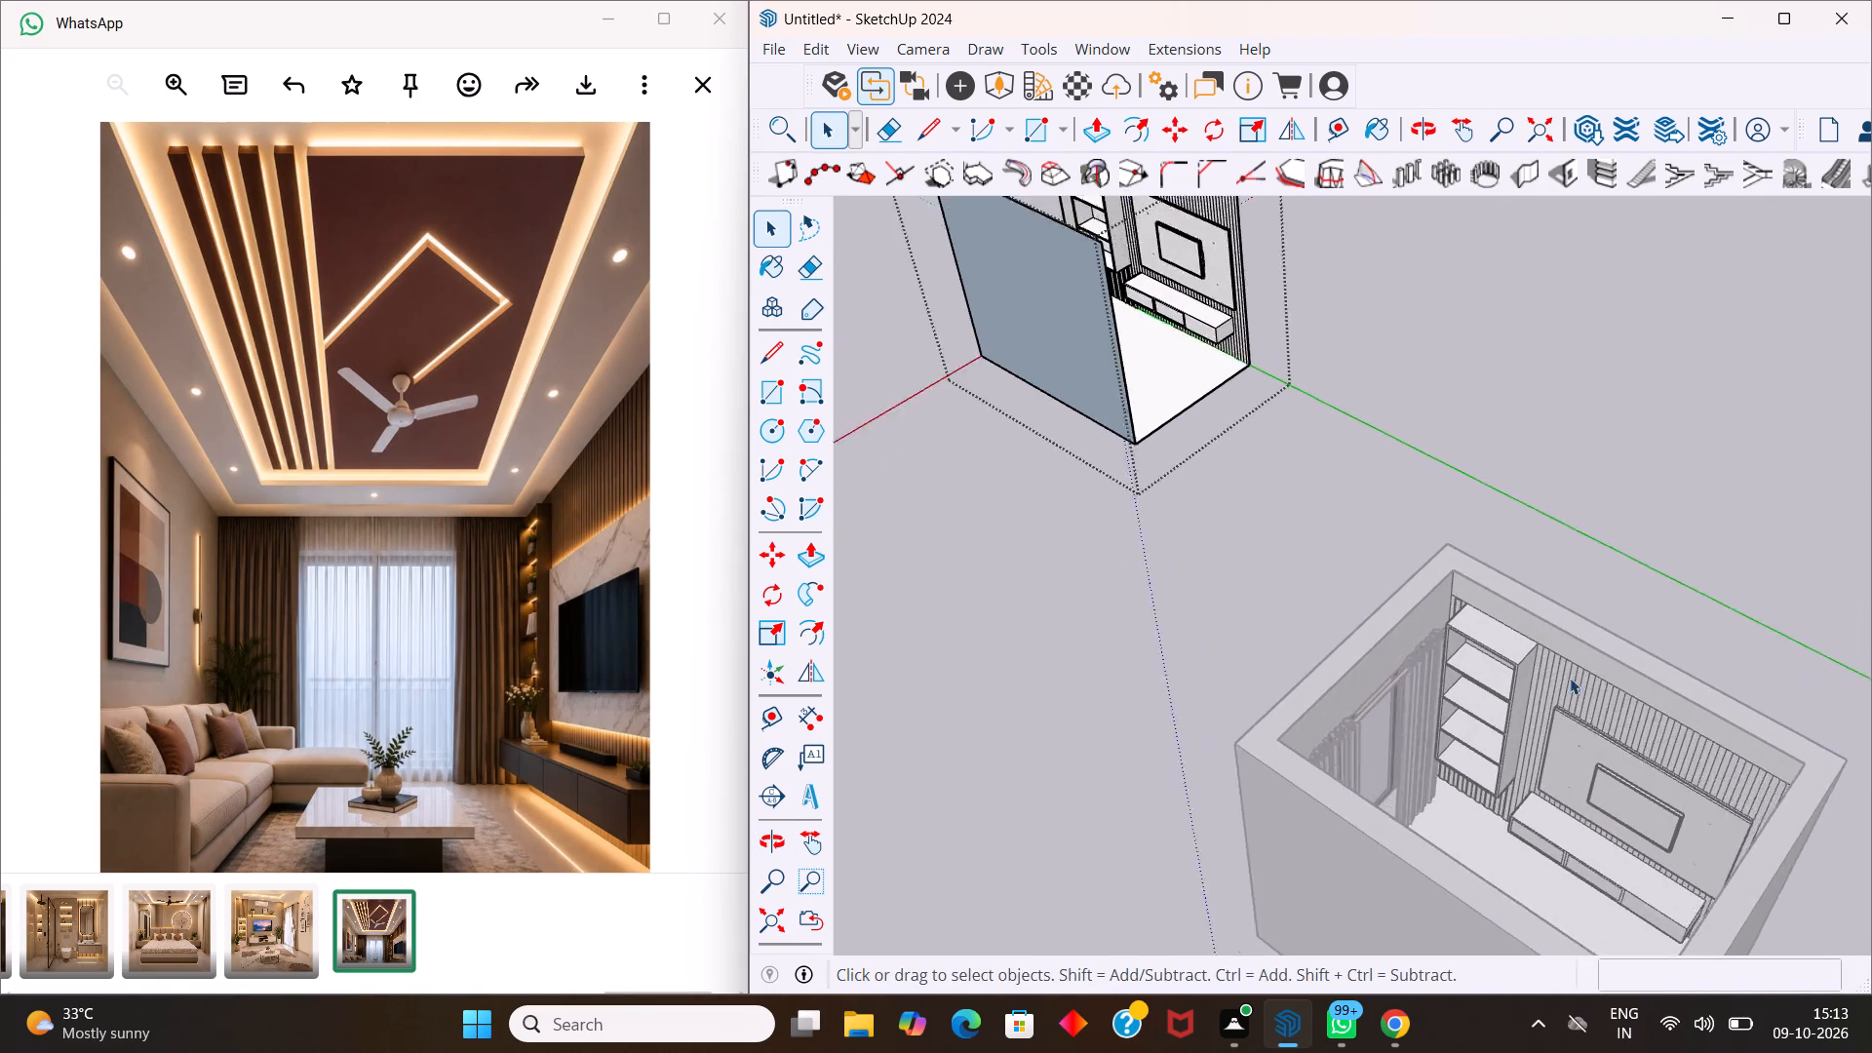
scroll(1570, 678, "up", 3)
scroll(1267, 274, "down", 4)
scroll(1181, 244, "up", 12)
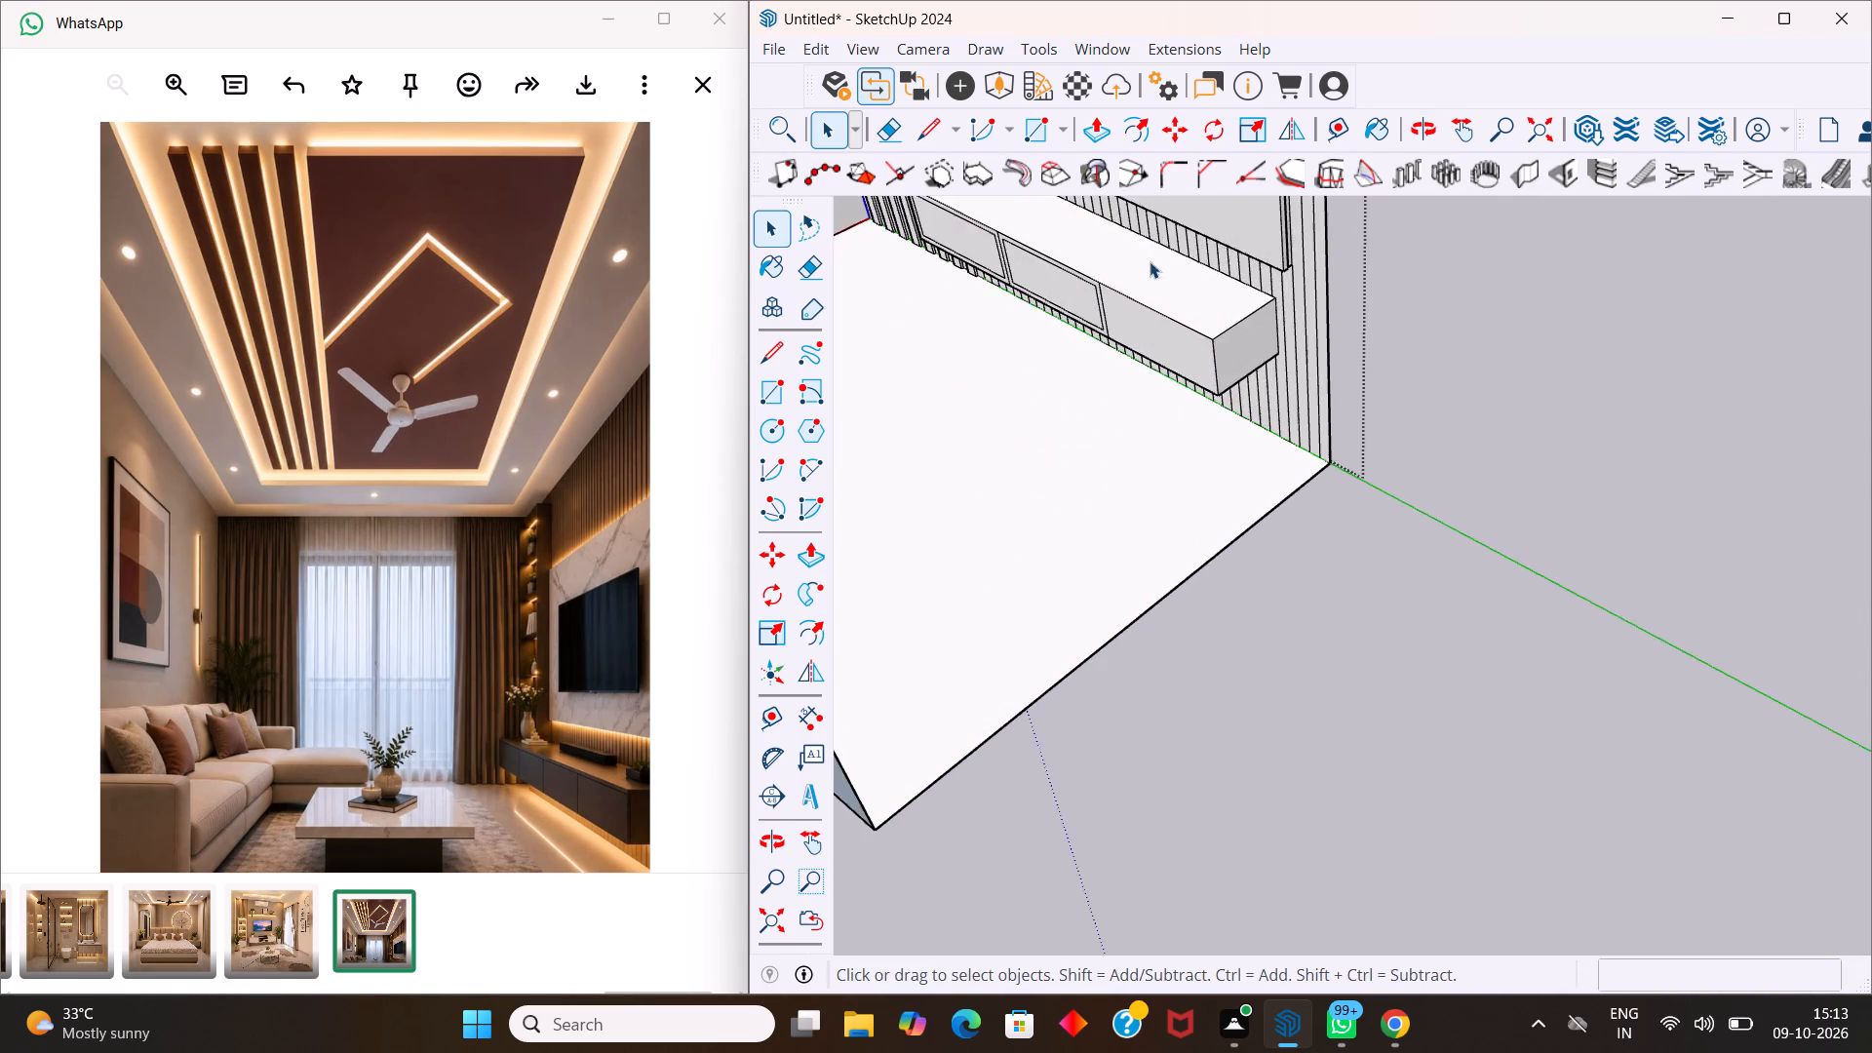
scroll(1150, 261, "up", 5)
left_click(1148, 351)
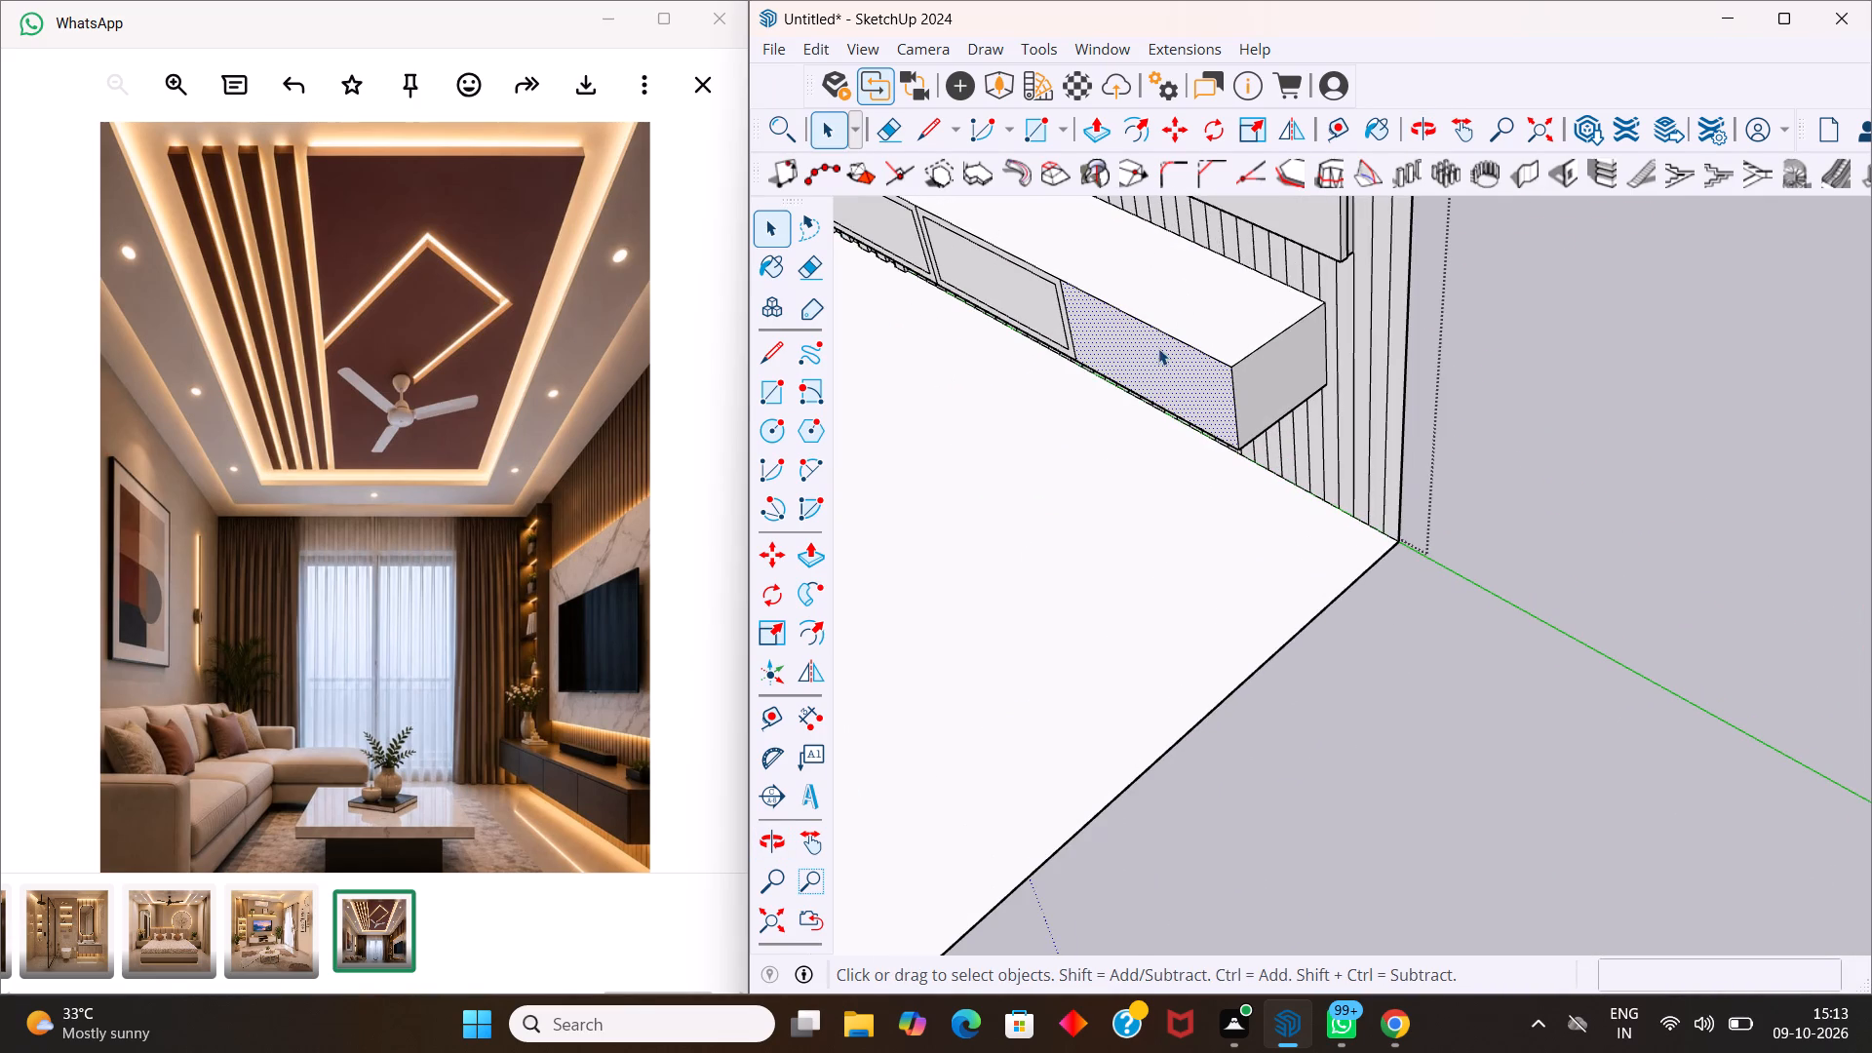
key("f")
left_click(1159, 347)
key("1")
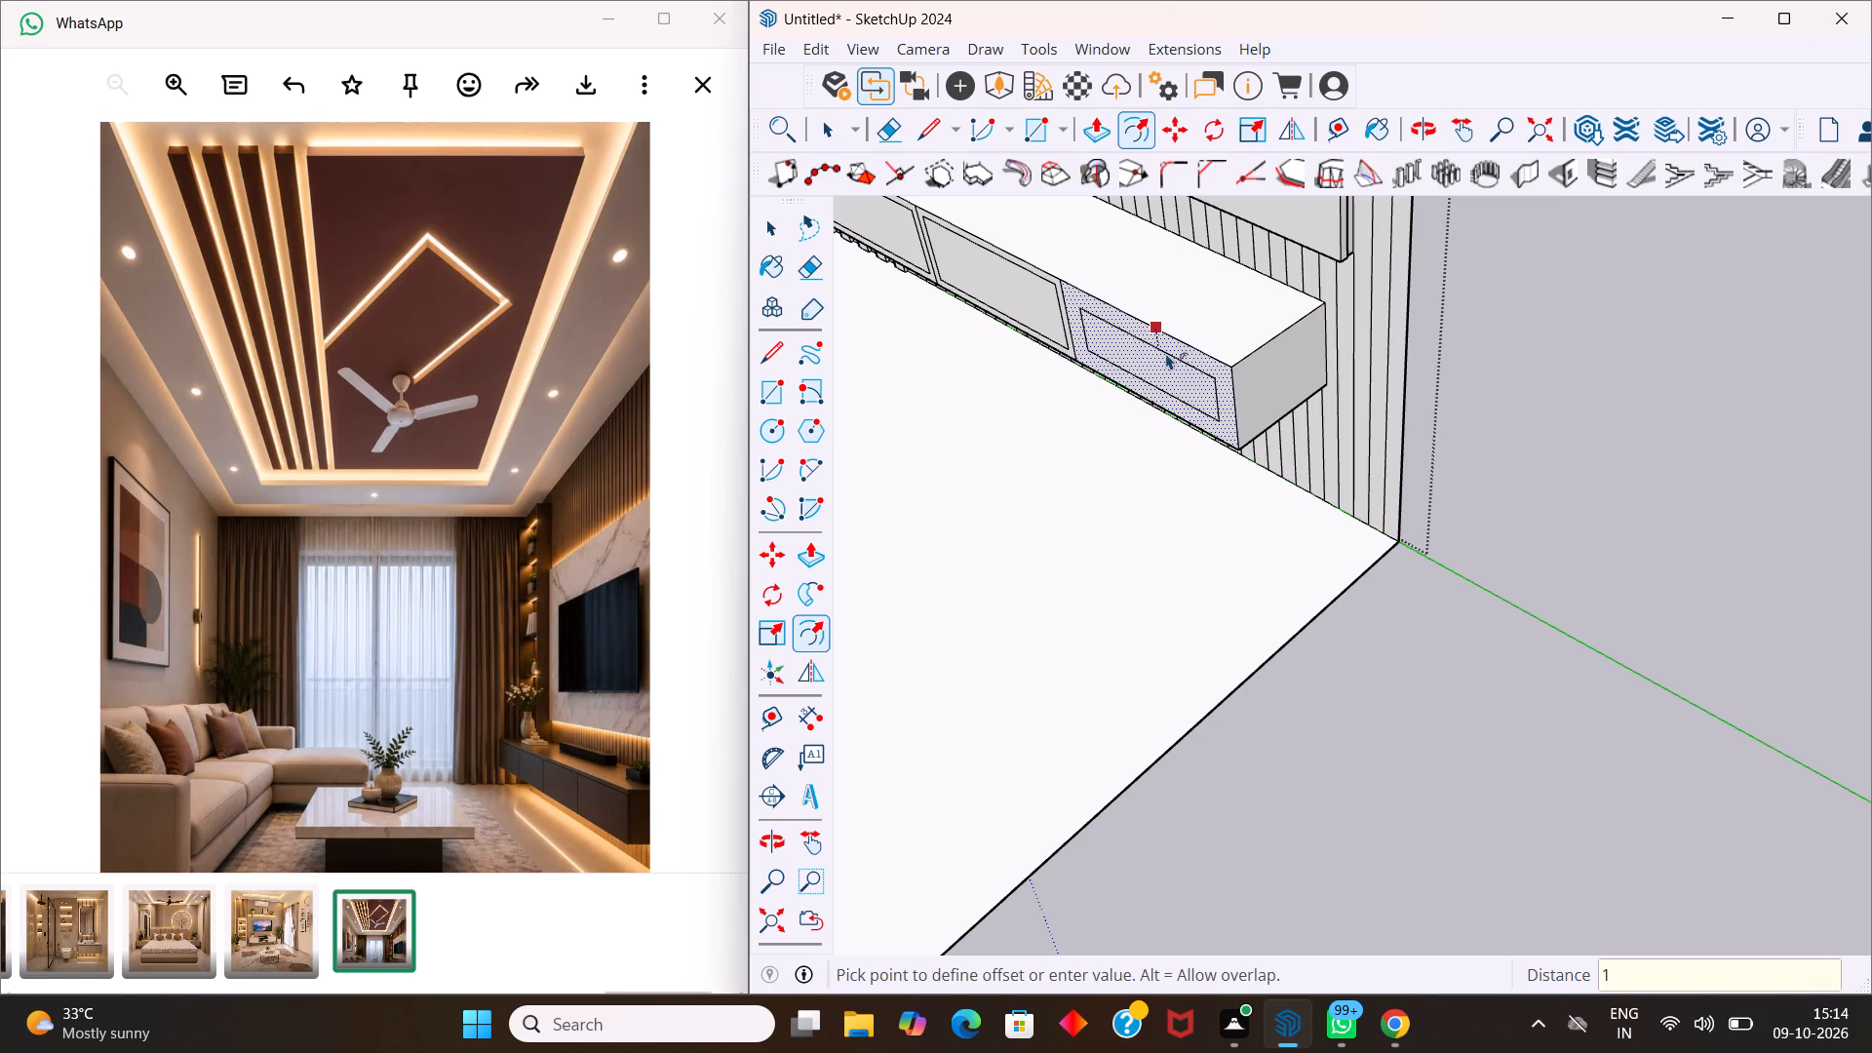
key("Return")
scroll(1161, 349, "down", 8)
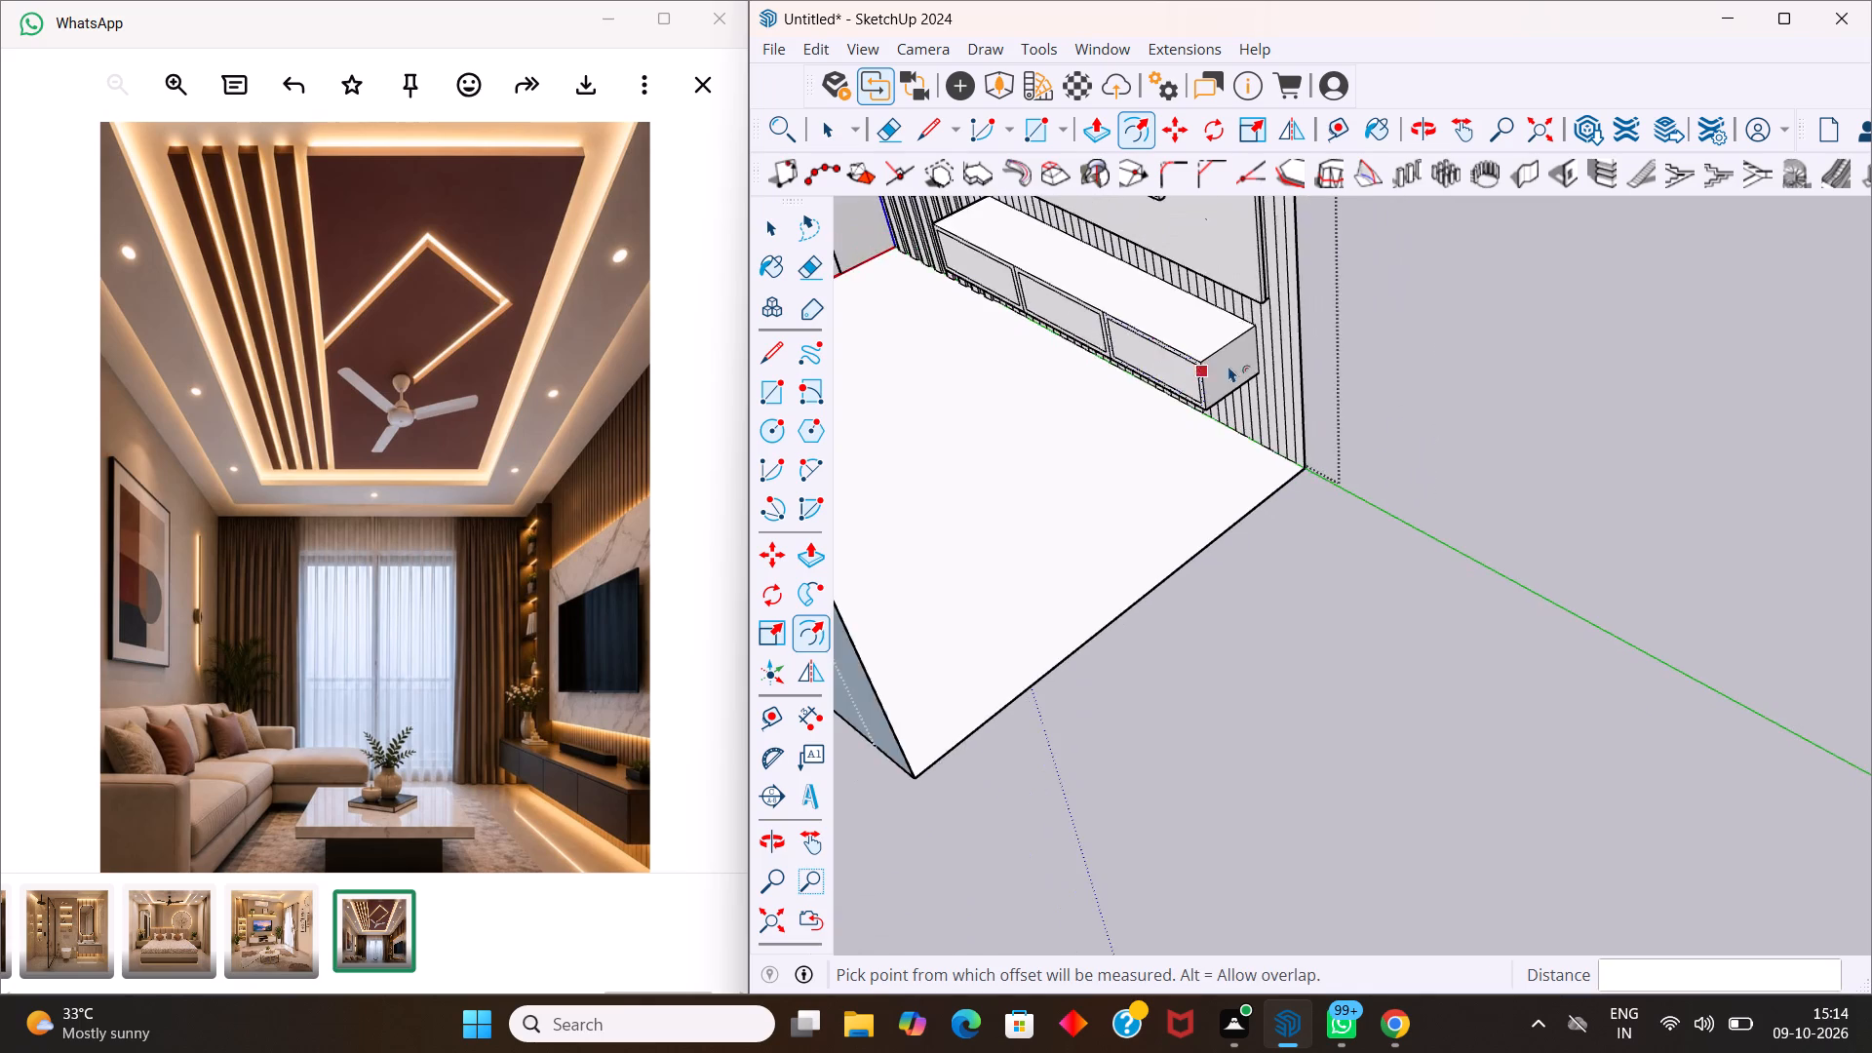
scroll(1228, 366, "down", 10)
key("Escape")
Examine the shelving unit, slatted wall, TV panel and underside of the floating cabinet from several angles.
scroll(1288, 358, "down", 5)
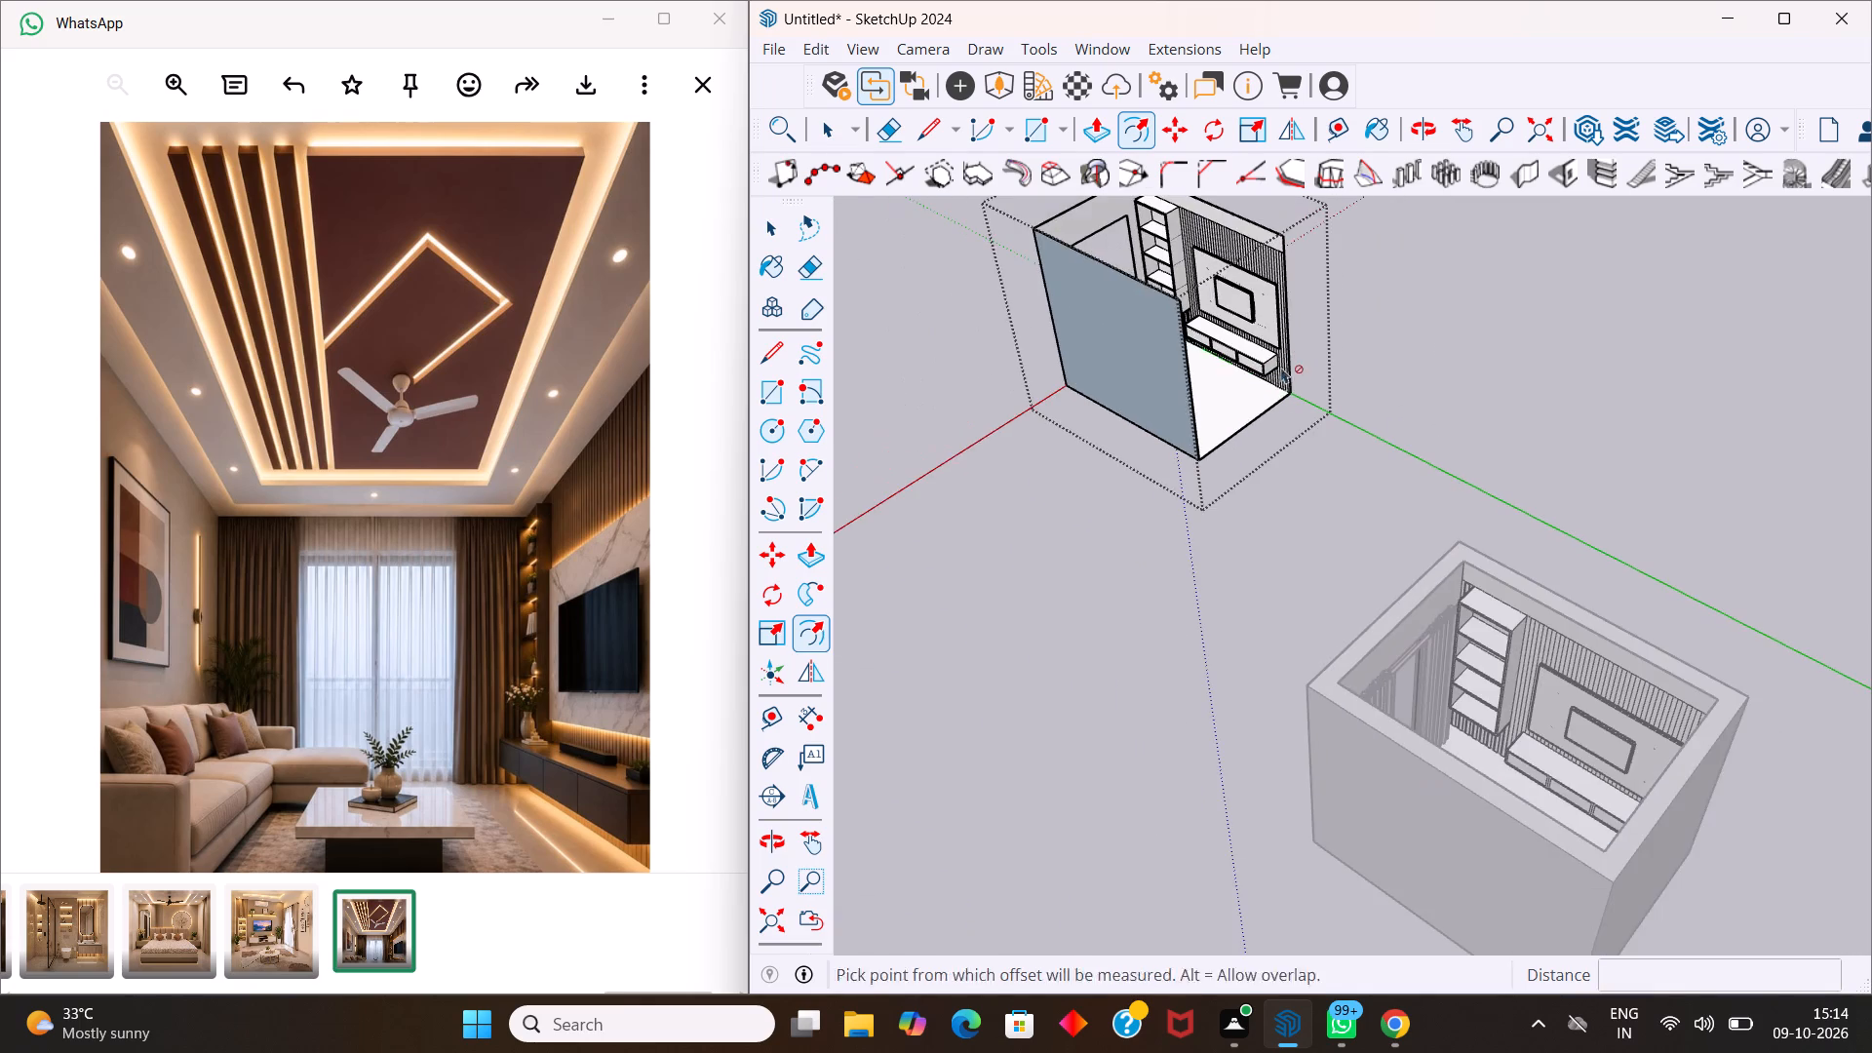
middle_click_drag(1278, 379, 1199, 331)
scroll(1339, 295, "up", 7)
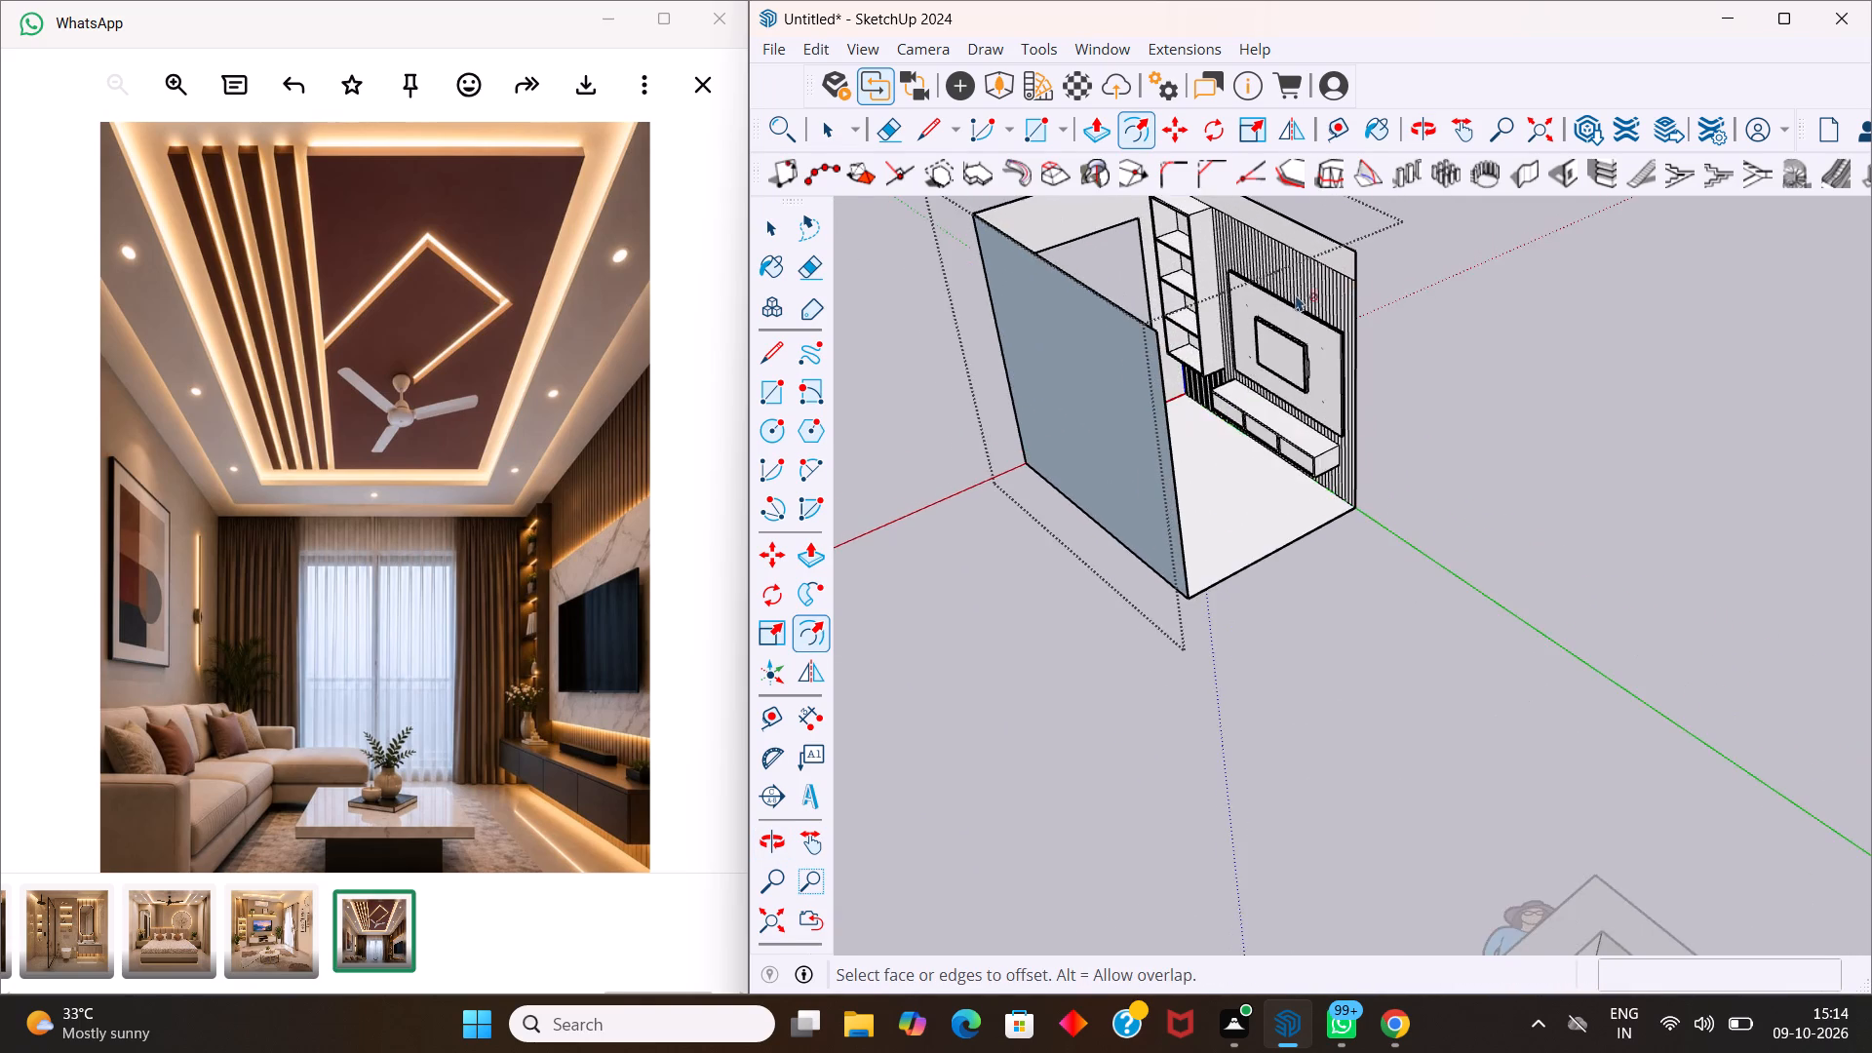
scroll(1296, 294, "up", 6)
middle_click_drag(1286, 422, 1233, 399)
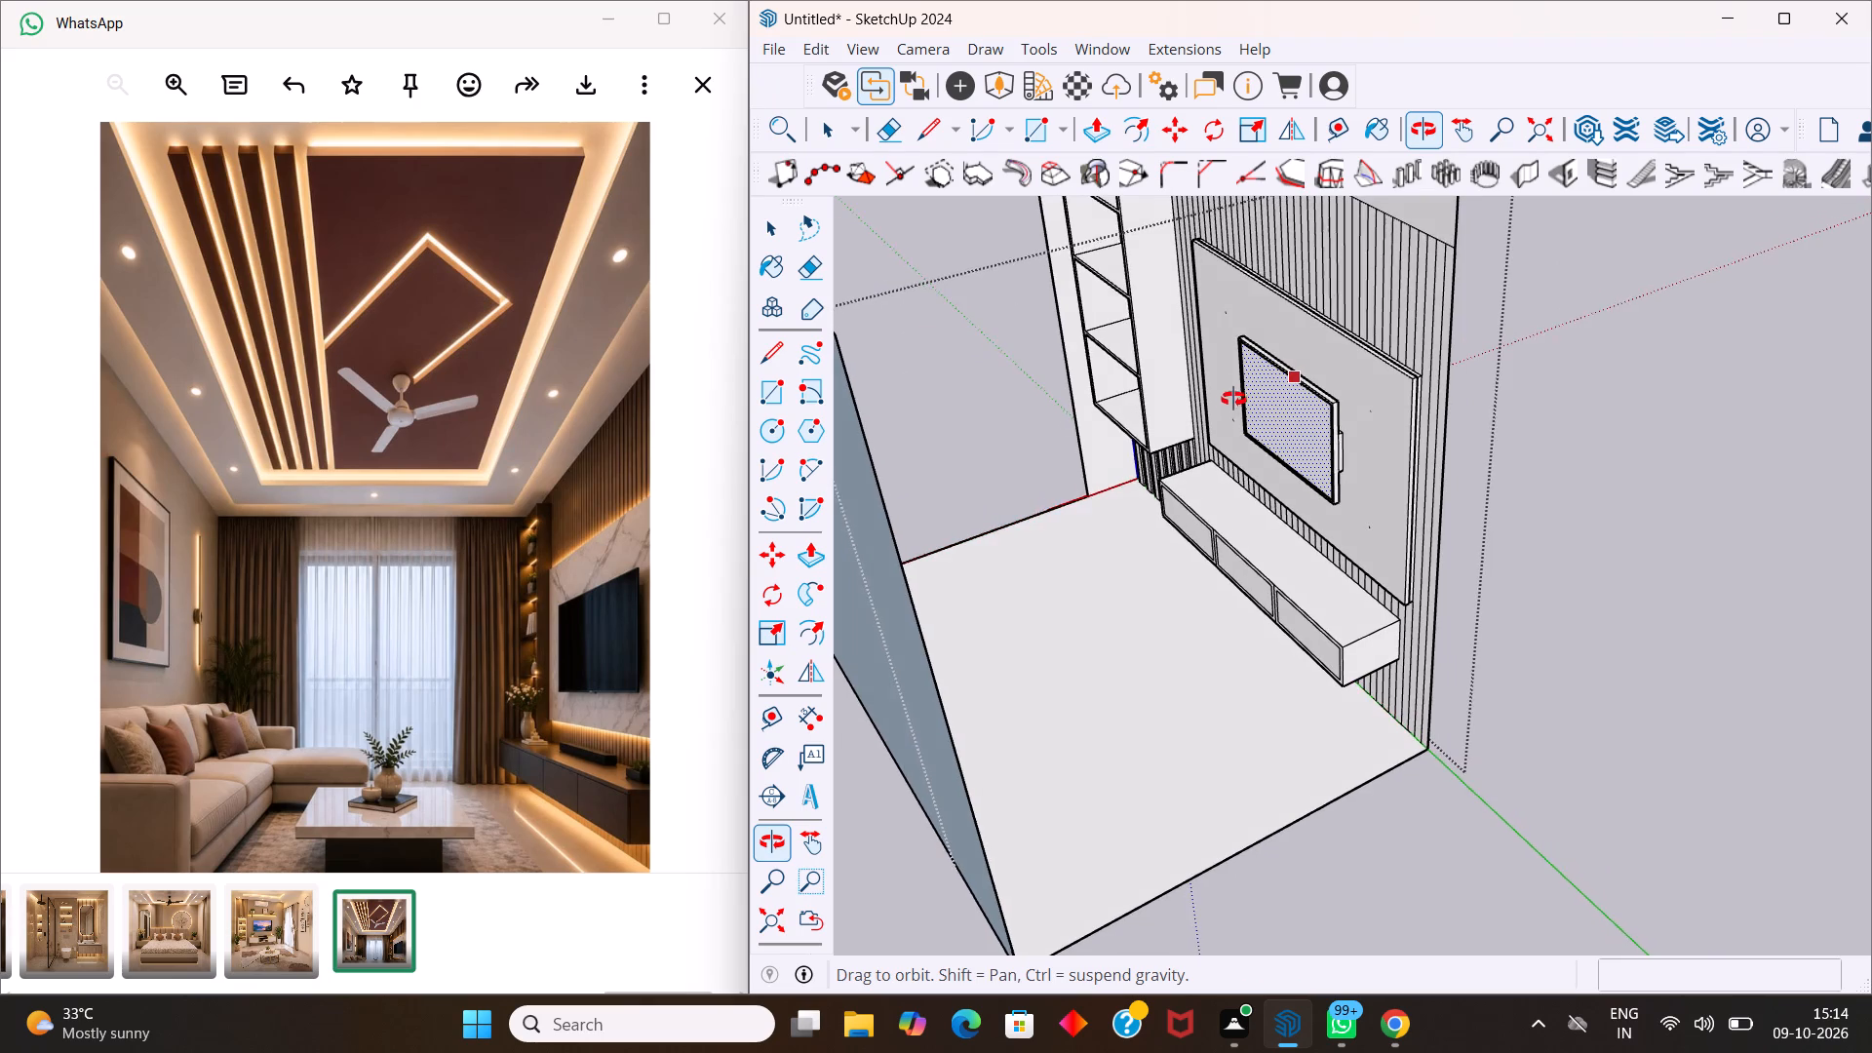
middle_click_drag(1233, 399, 1219, 386)
scroll(1217, 395, "up", 1)
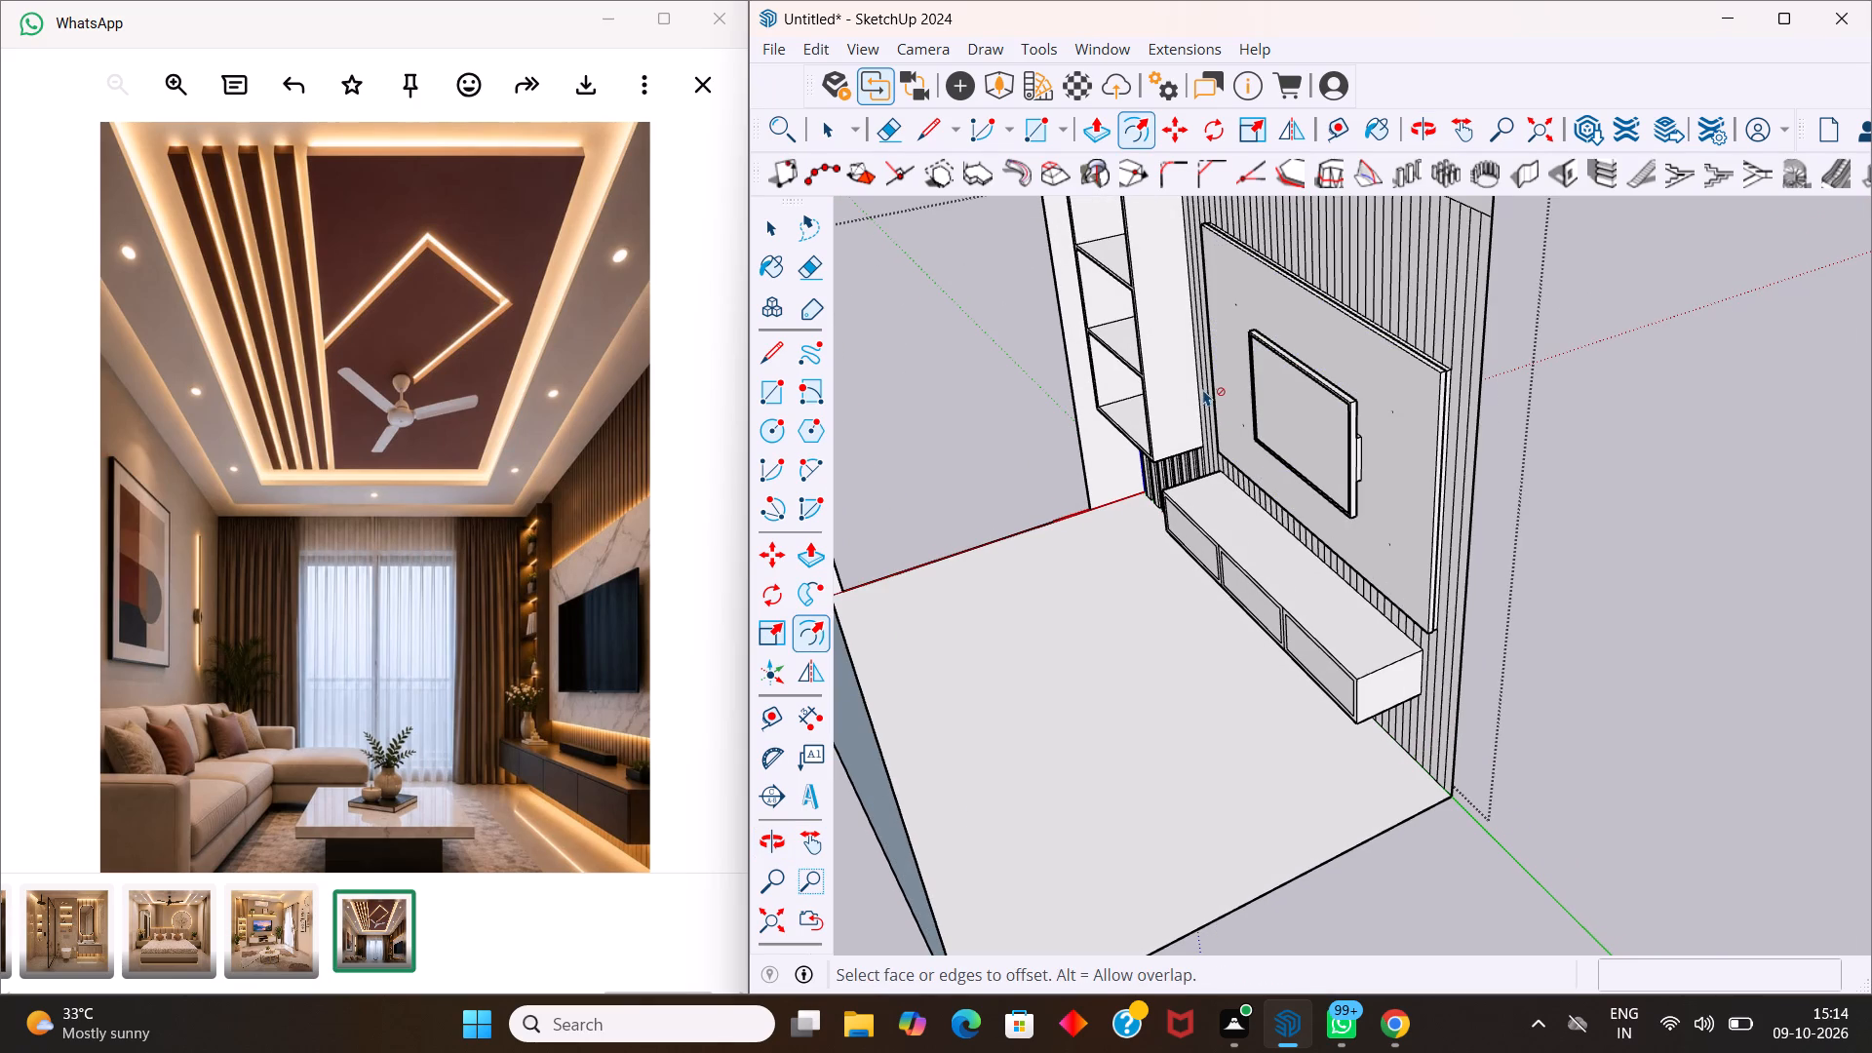
middle_click_drag(1107, 348, 1075, 341)
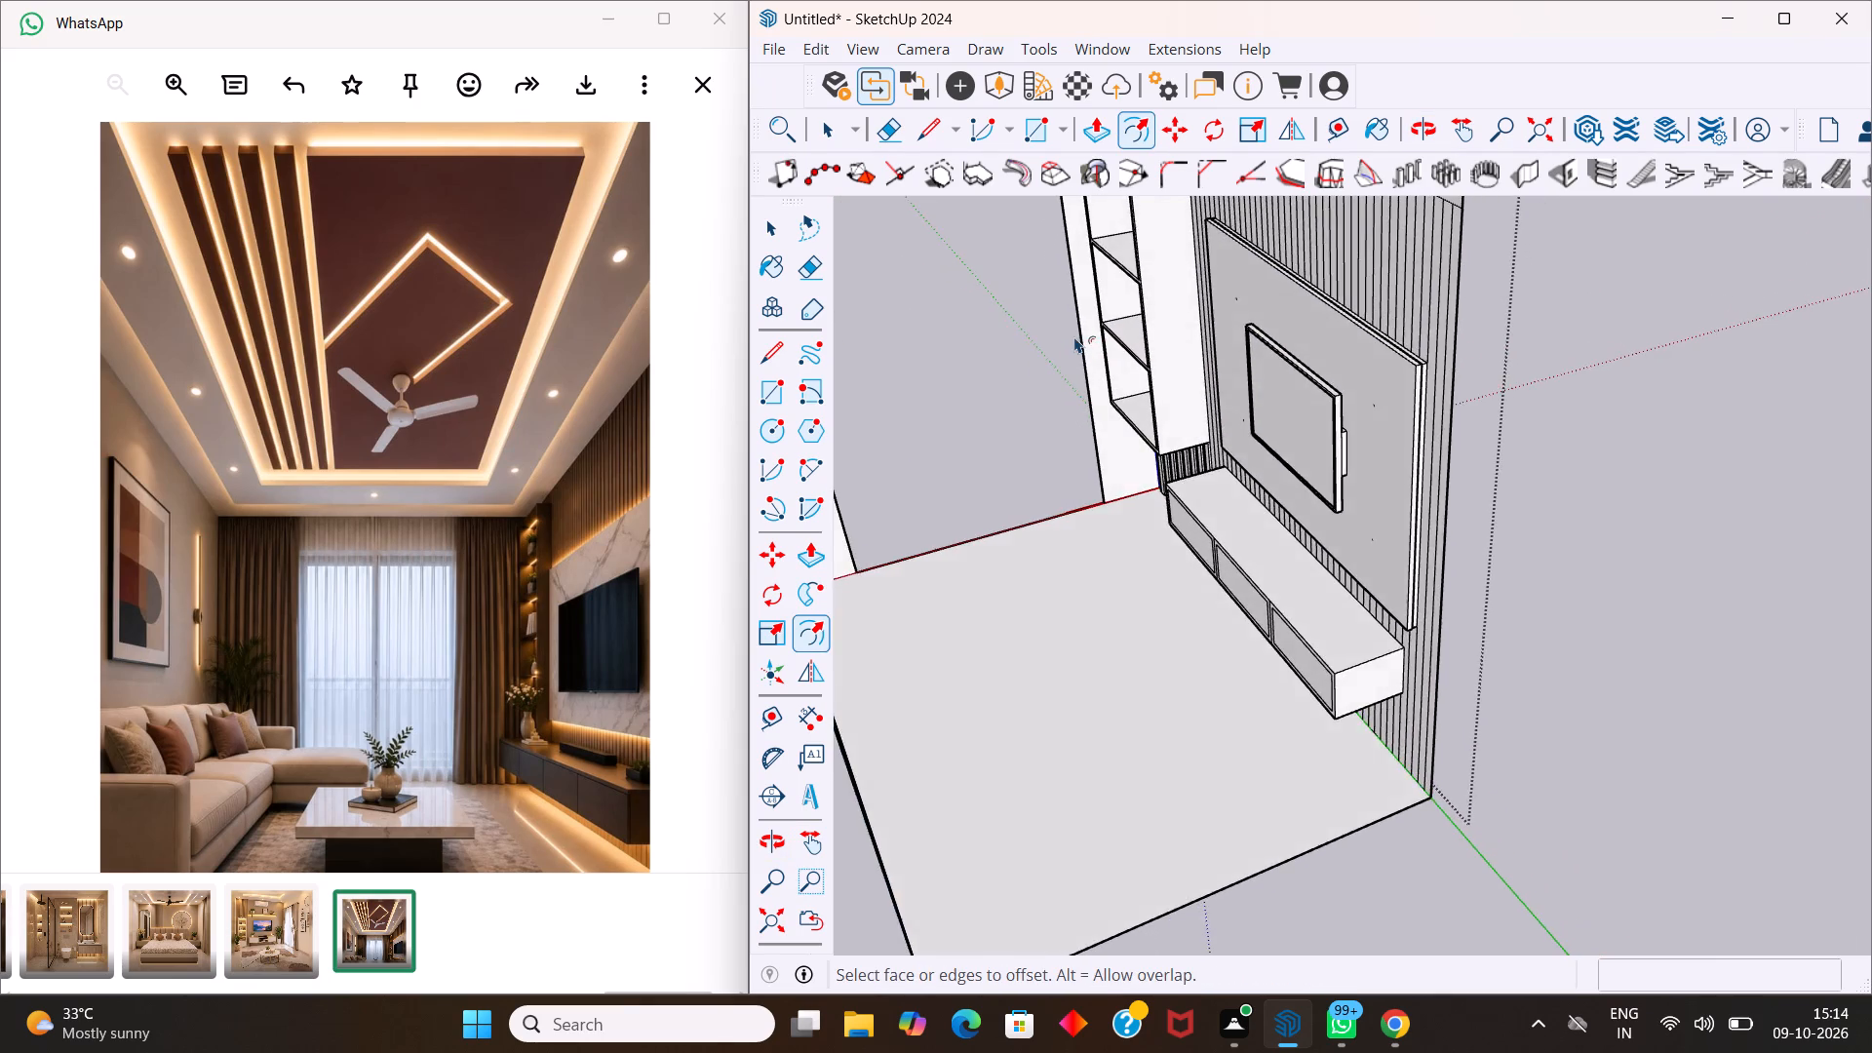
scroll(1074, 336, "down", 10)
middle_click_drag(1359, 398, 1168, 308)
scroll(1330, 321, "up", 2)
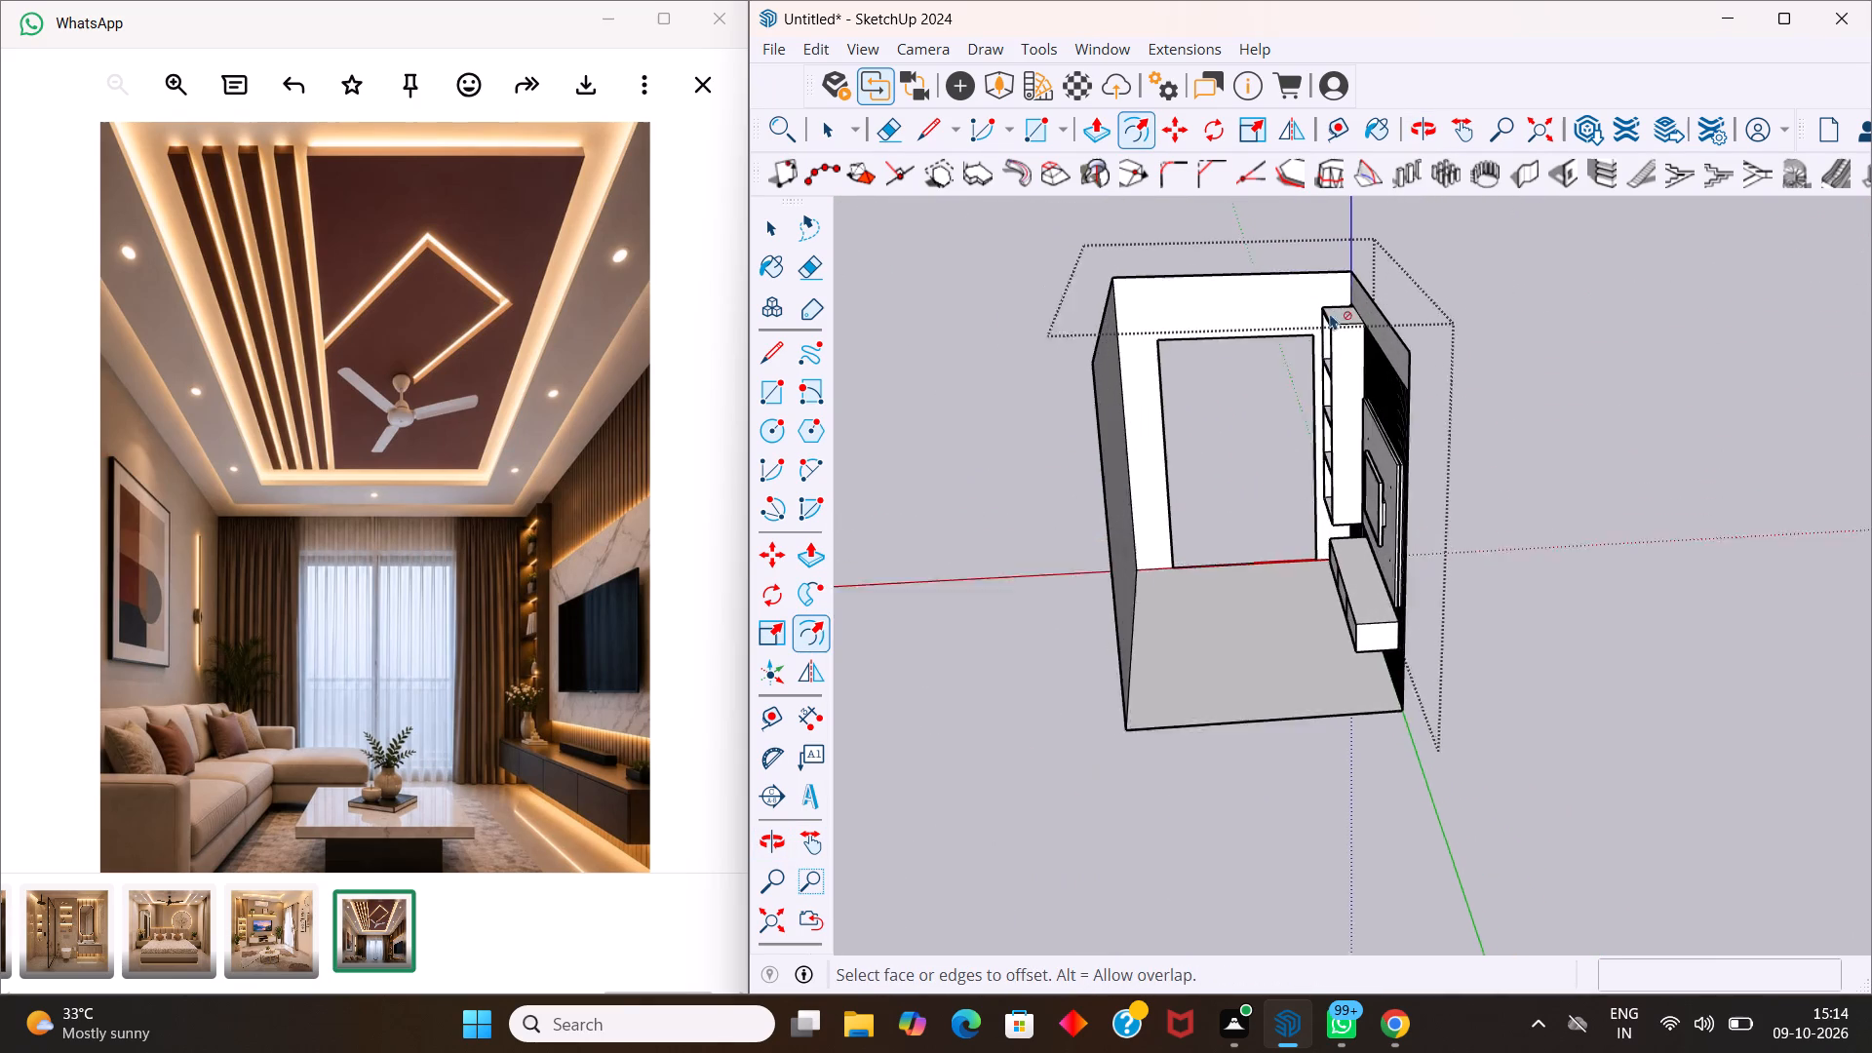
scroll(1330, 313, "up", 9)
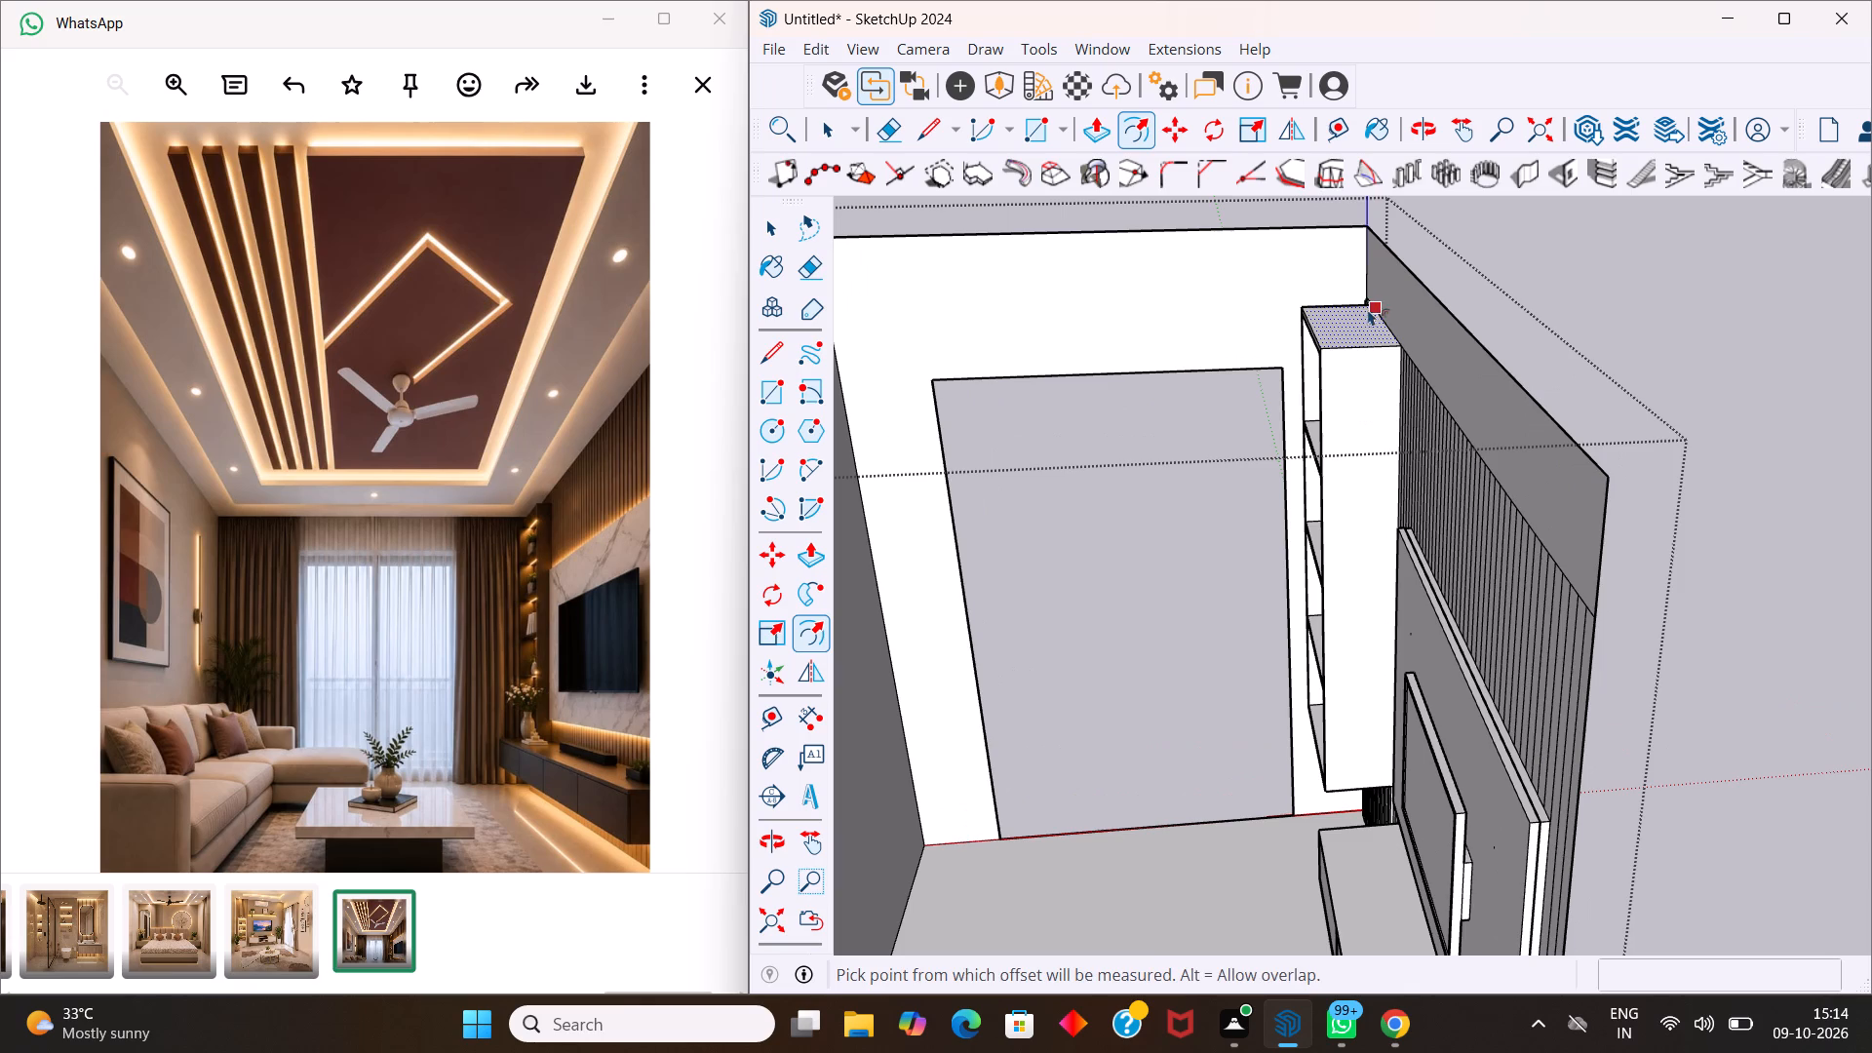
scroll(1384, 312, "down", 2)
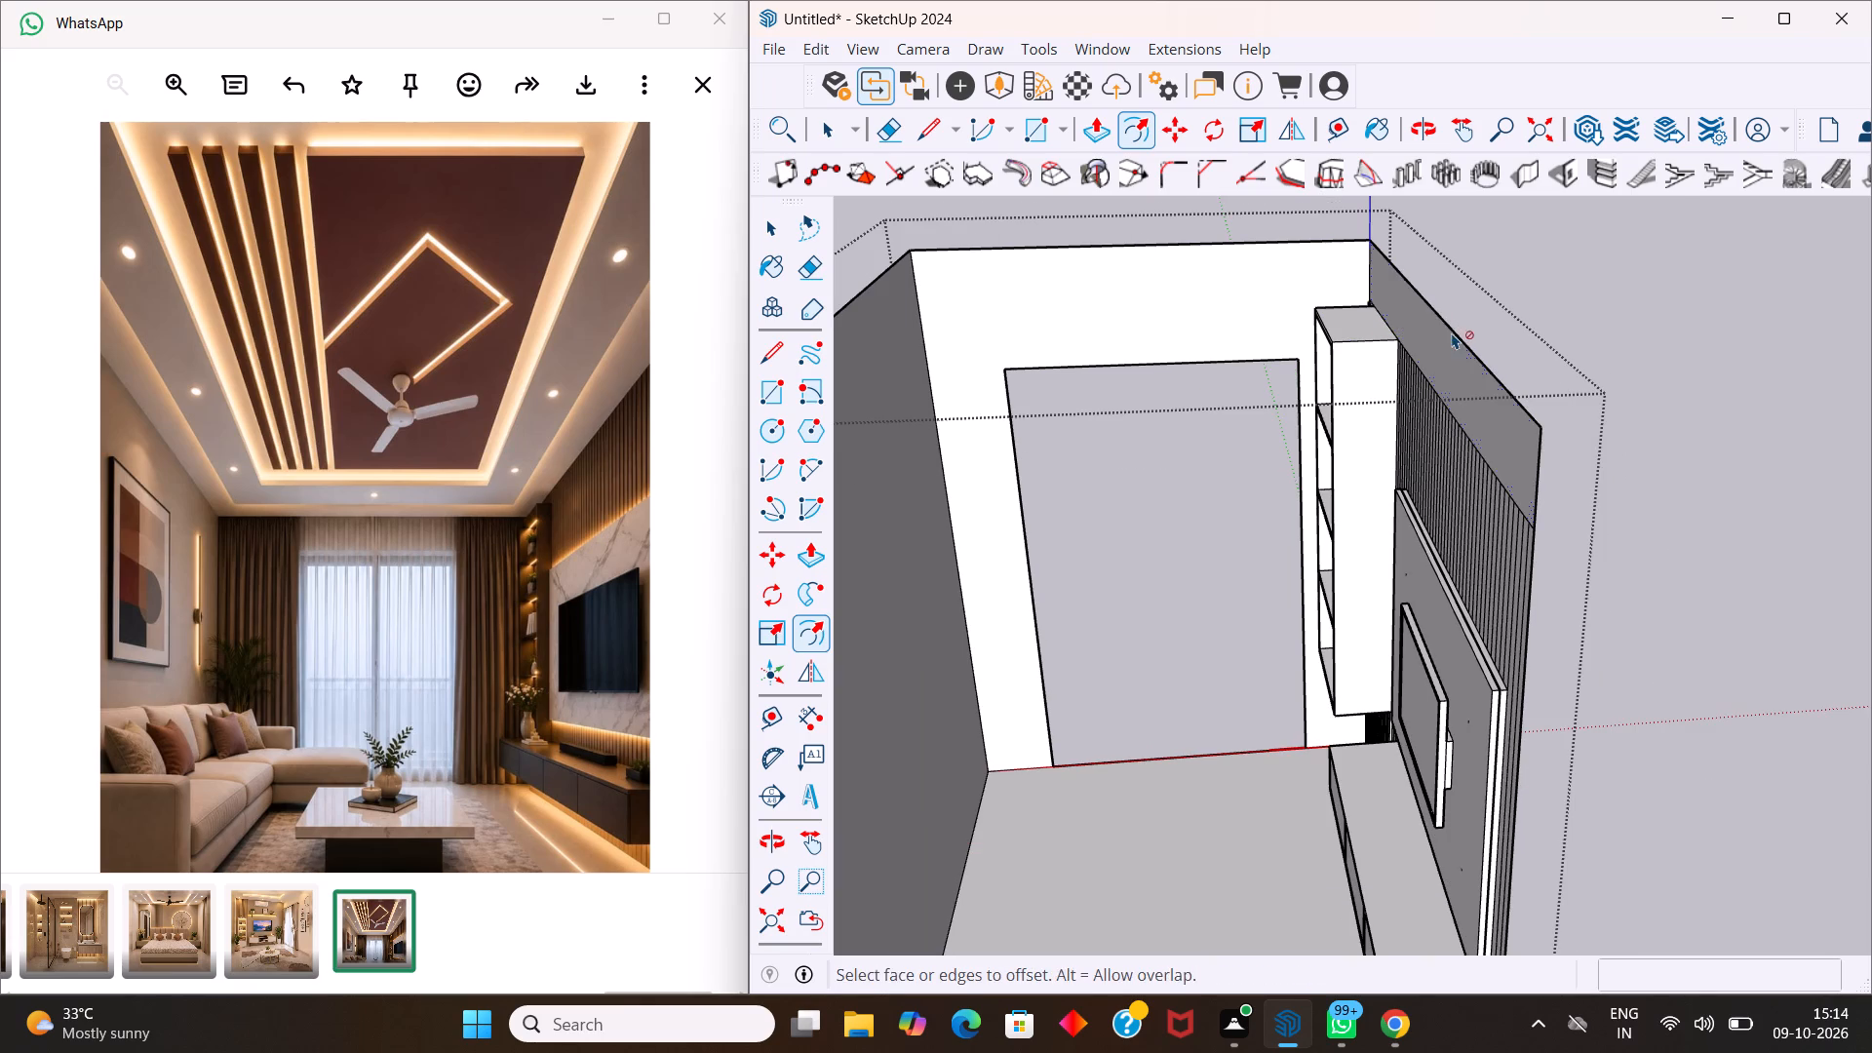
scroll(1382, 485, "down", 11)
middle_click_drag(1323, 643, 1406, 613)
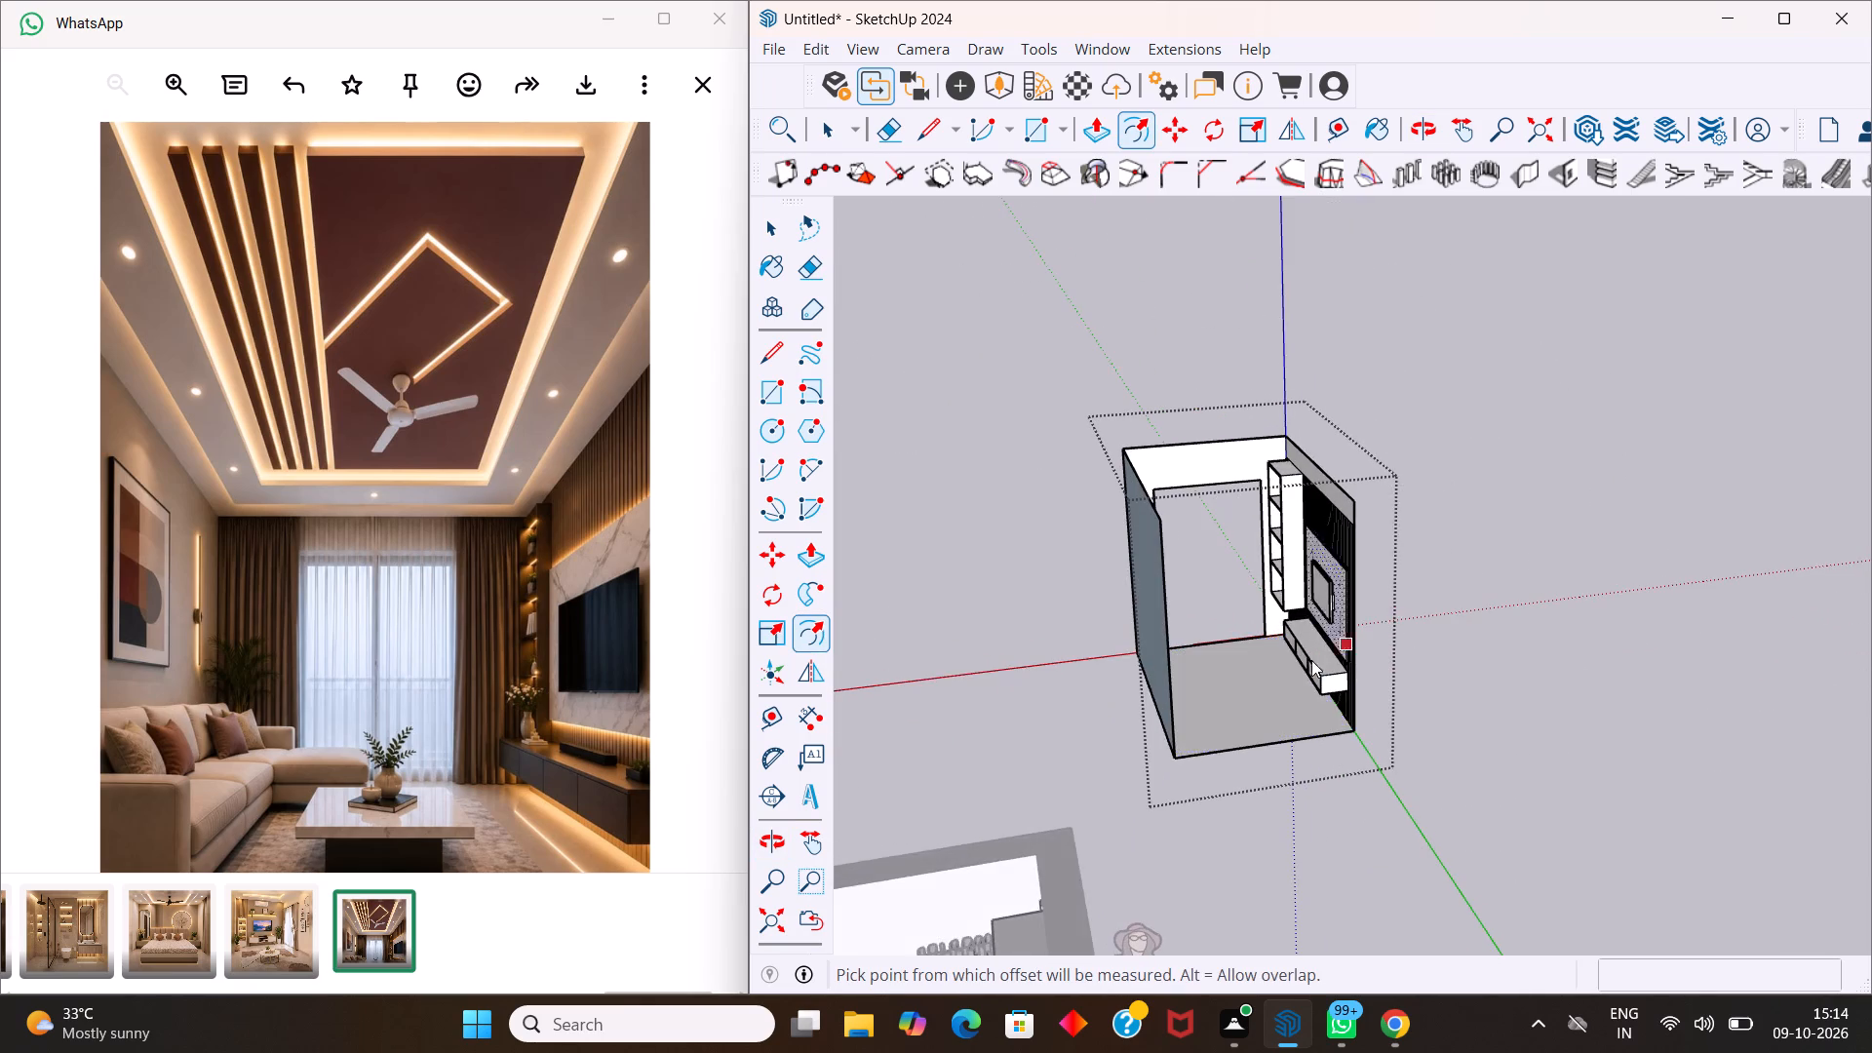
scroll(1283, 677, "up", 18)
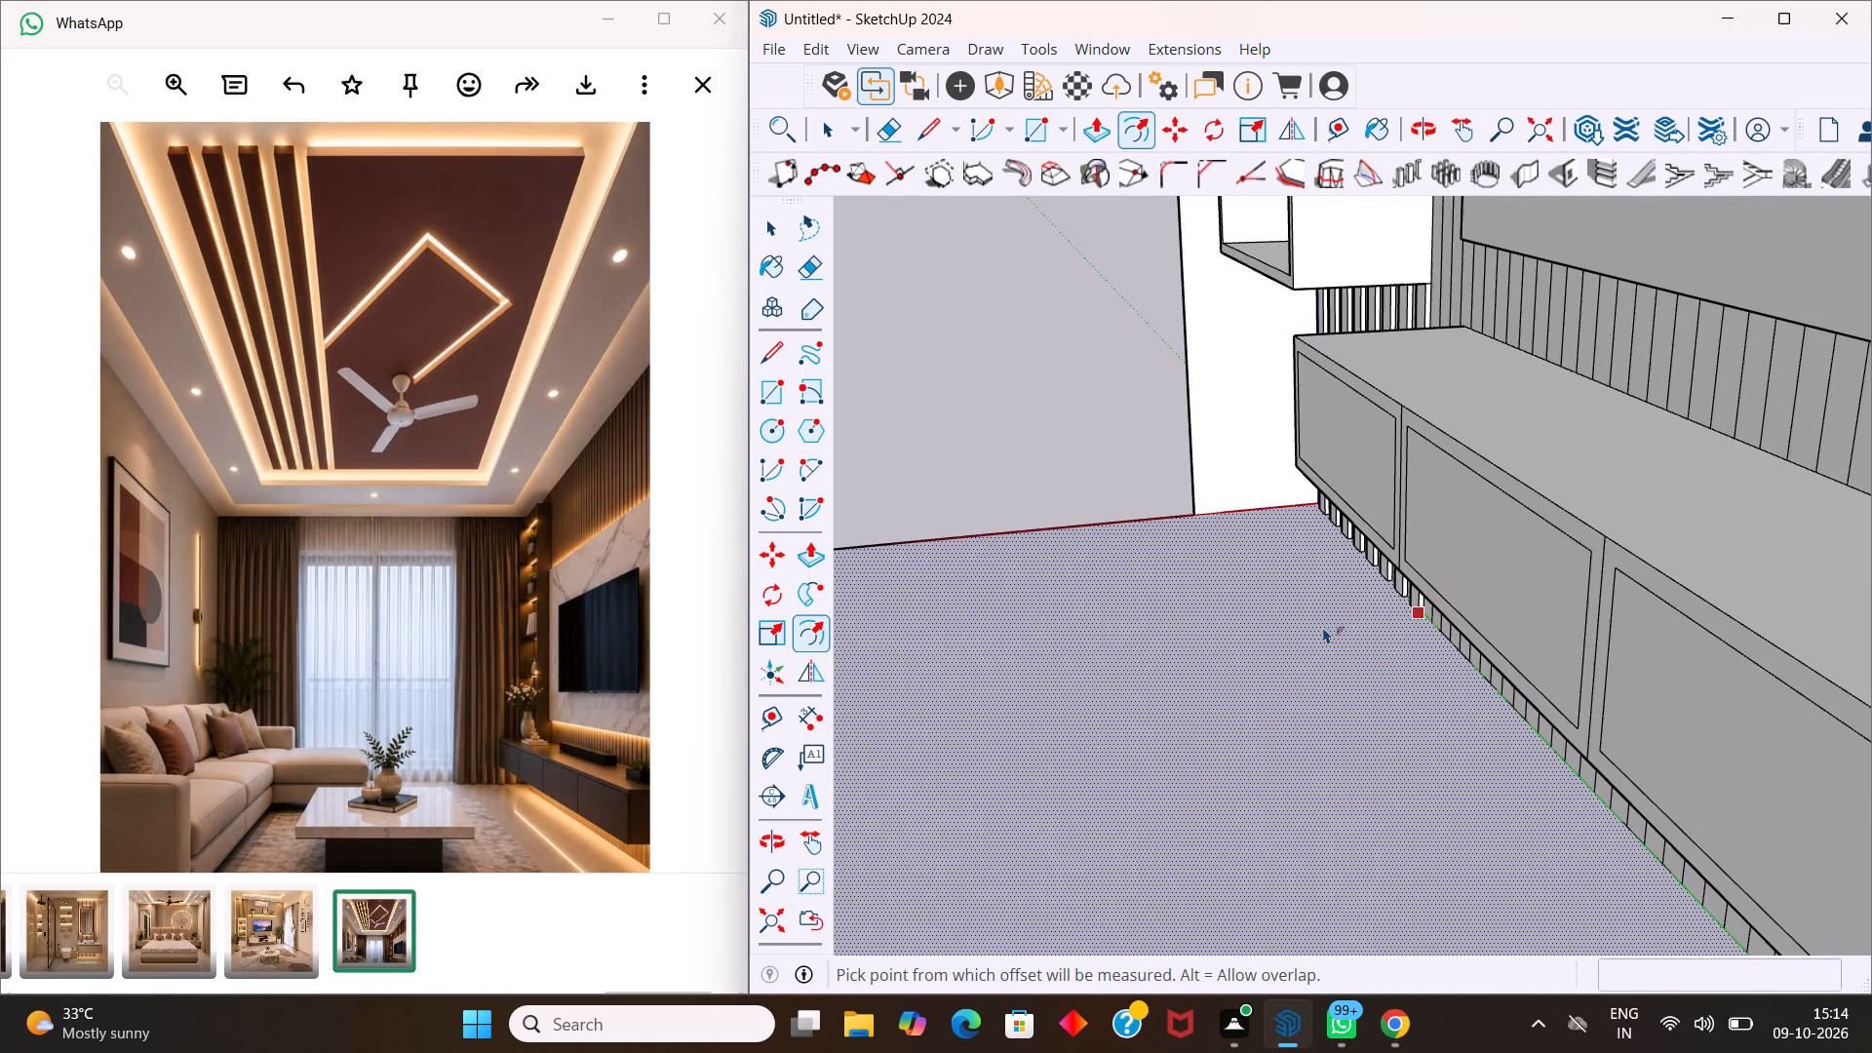
scroll(1473, 646, "up", 3)
scroll(1471, 638, "down", 3)
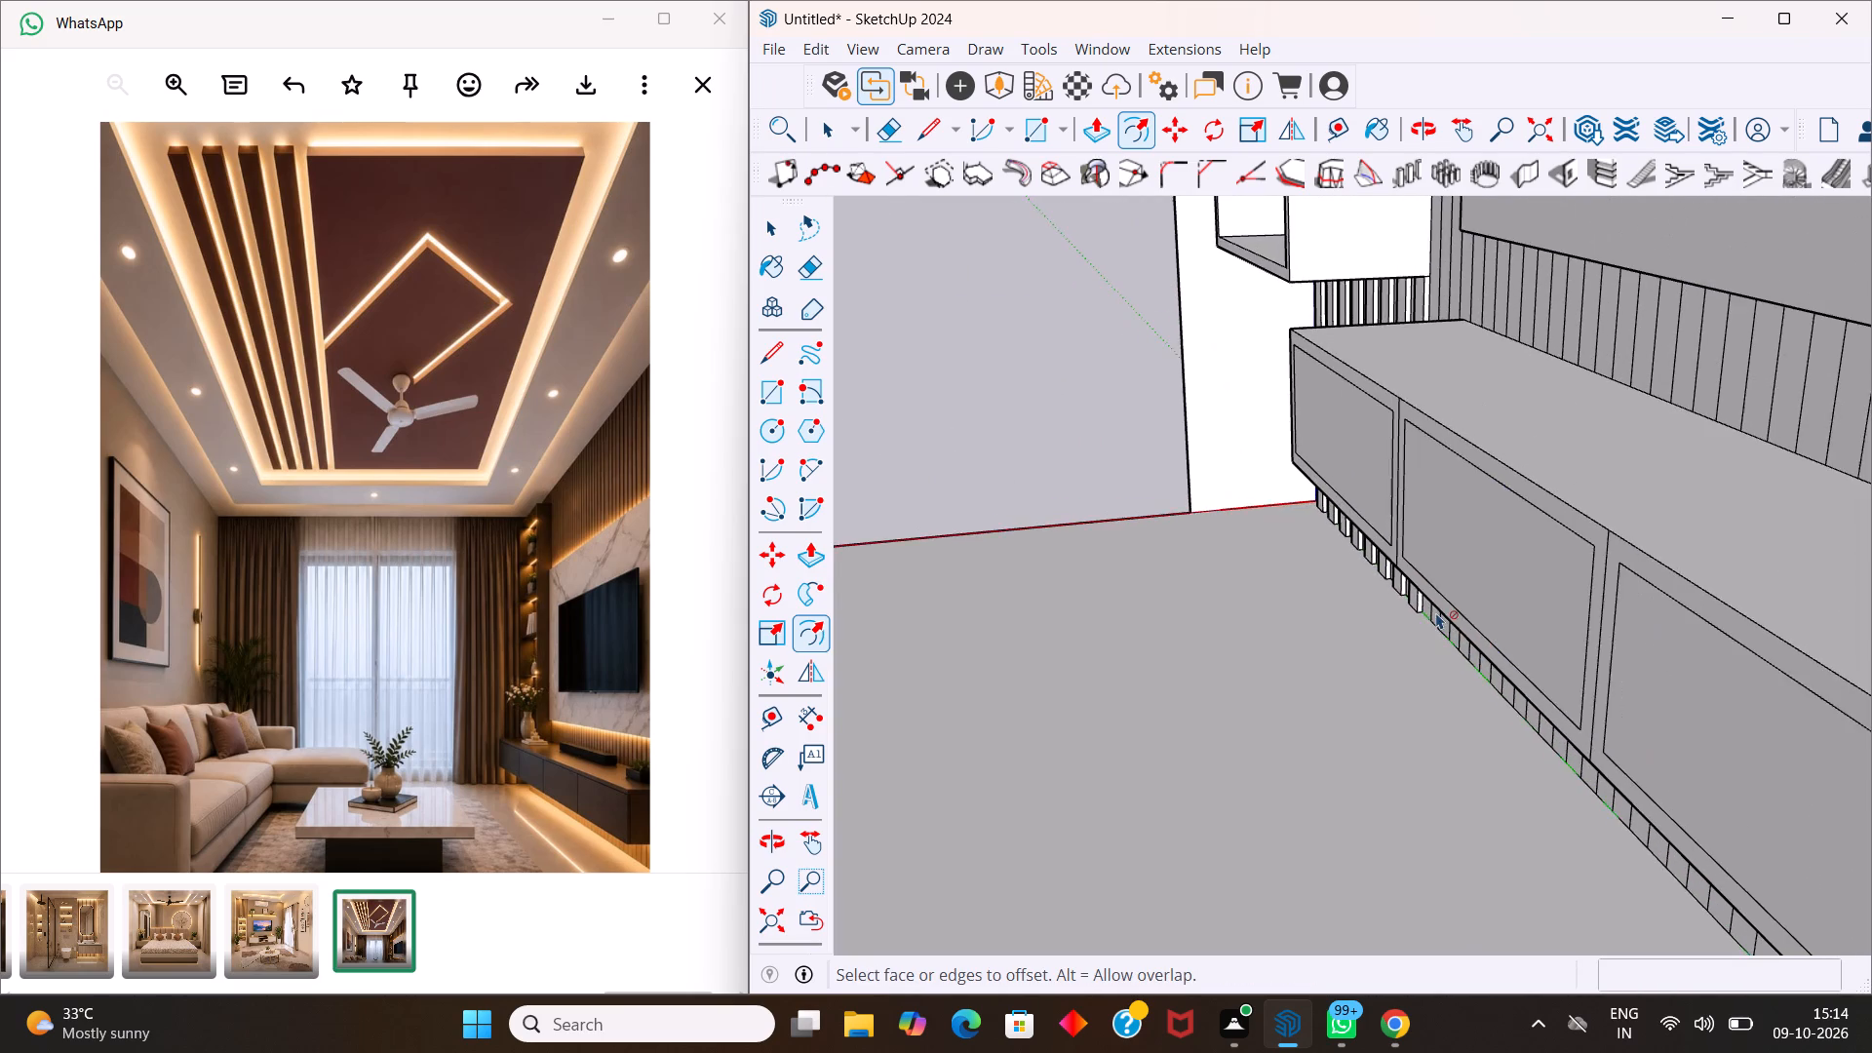
Examine the floating cabinet and the slats beneath the shelving unit from near and far.
scroll(1417, 589, "down", 10)
key("space")
scroll(1353, 434, "down", 4)
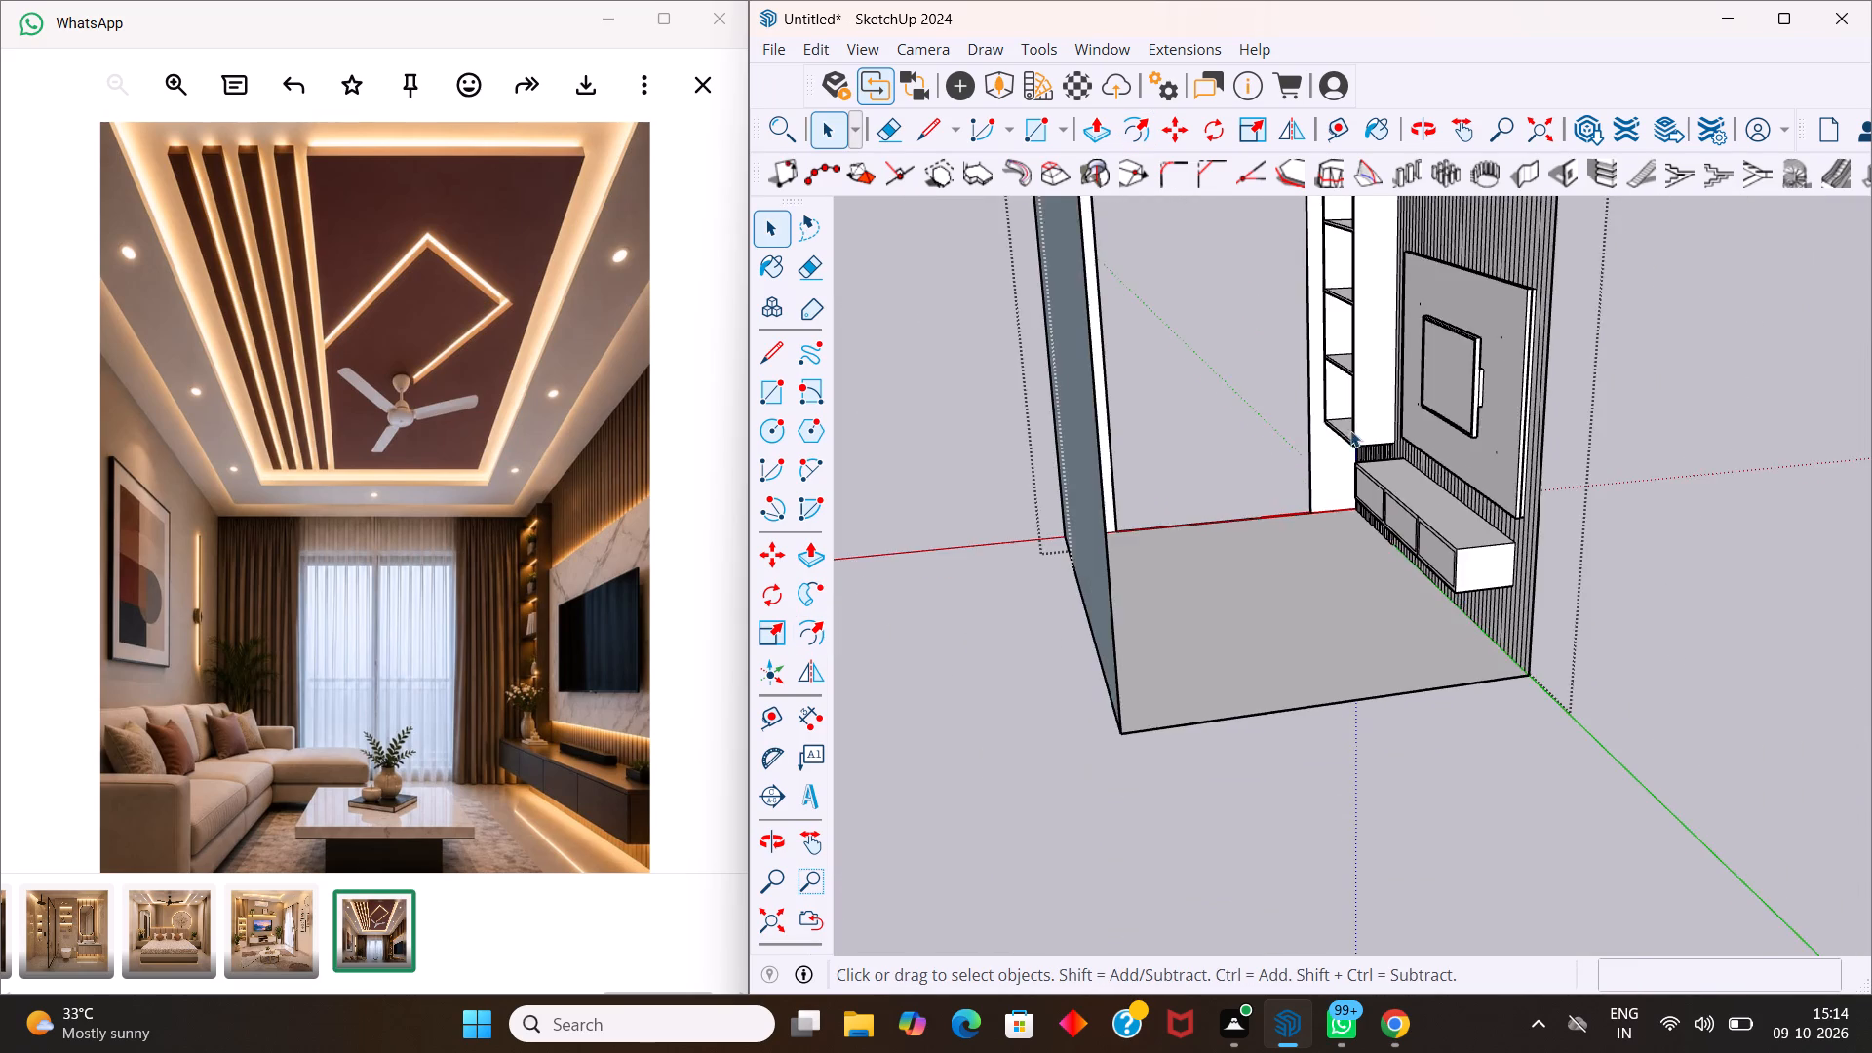
scroll(1355, 371, "down", 9)
scroll(1361, 357, "up", 13)
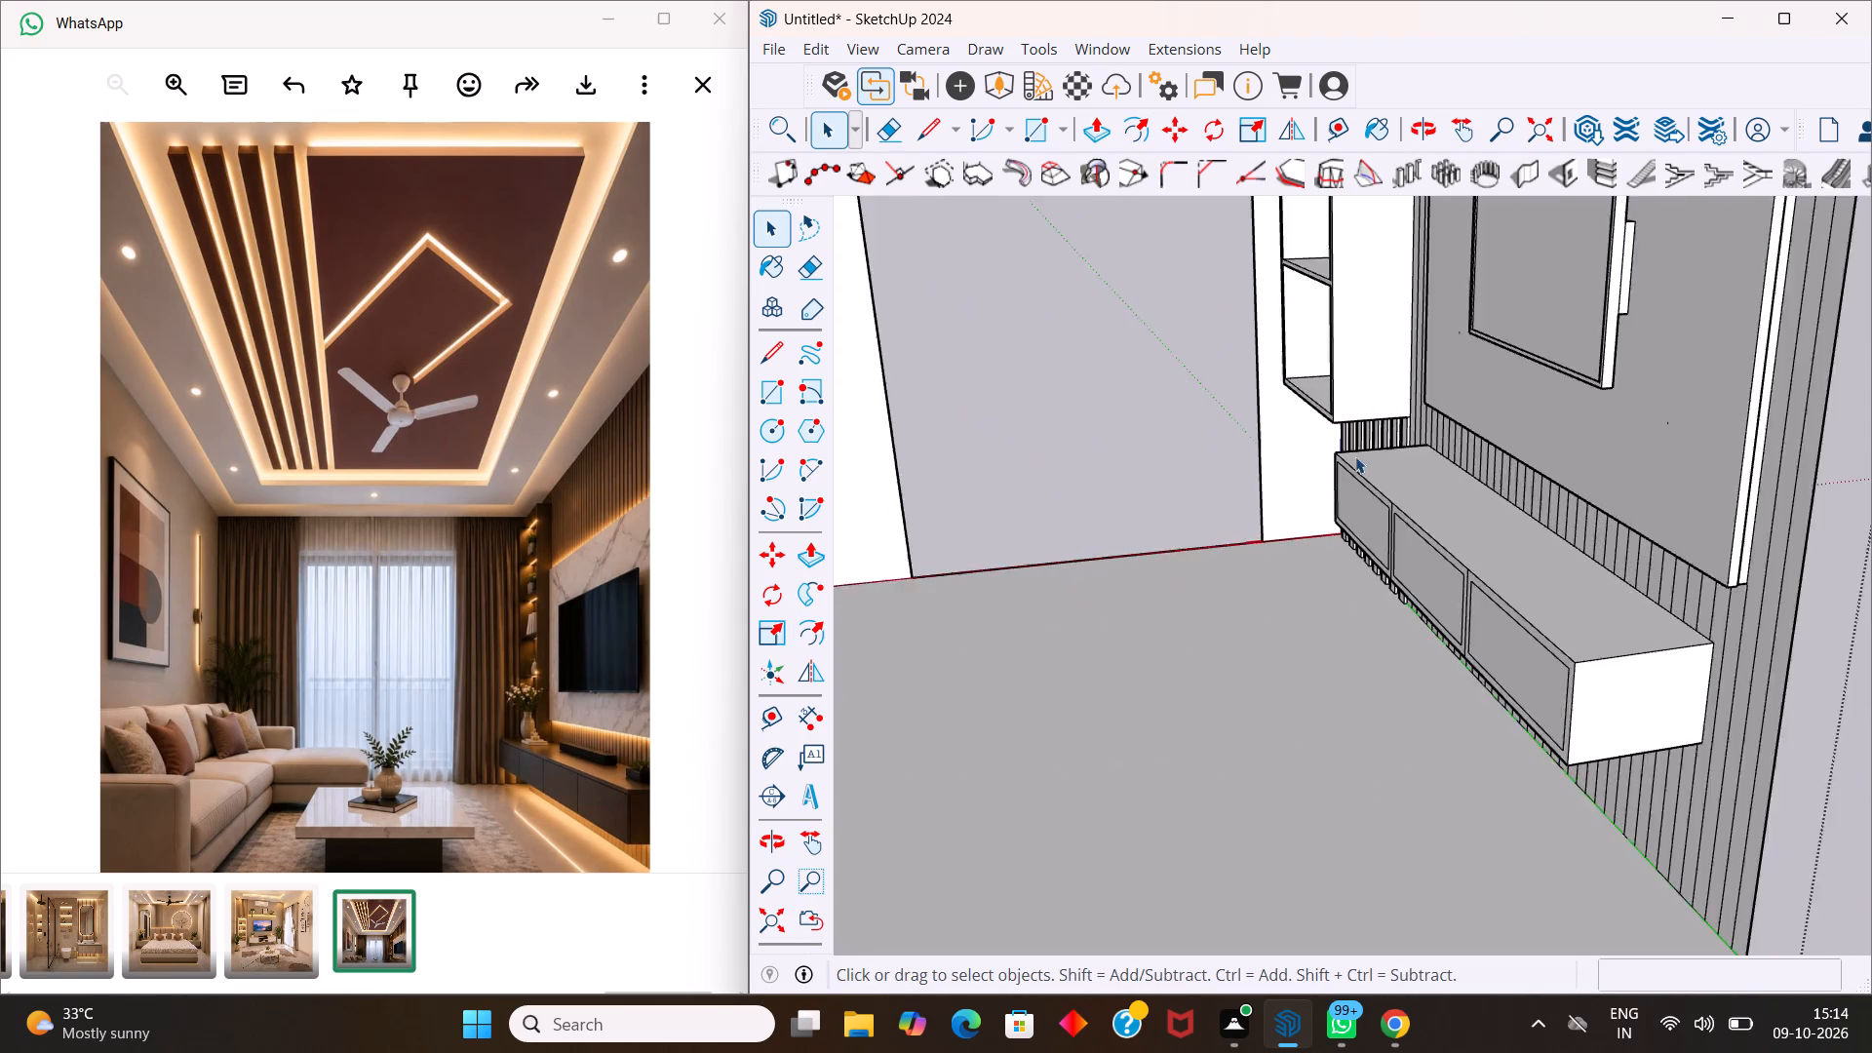
scroll(1355, 456, "up", 16)
scroll(1531, 382, "up", 5)
scroll(1535, 376, "down", 2)
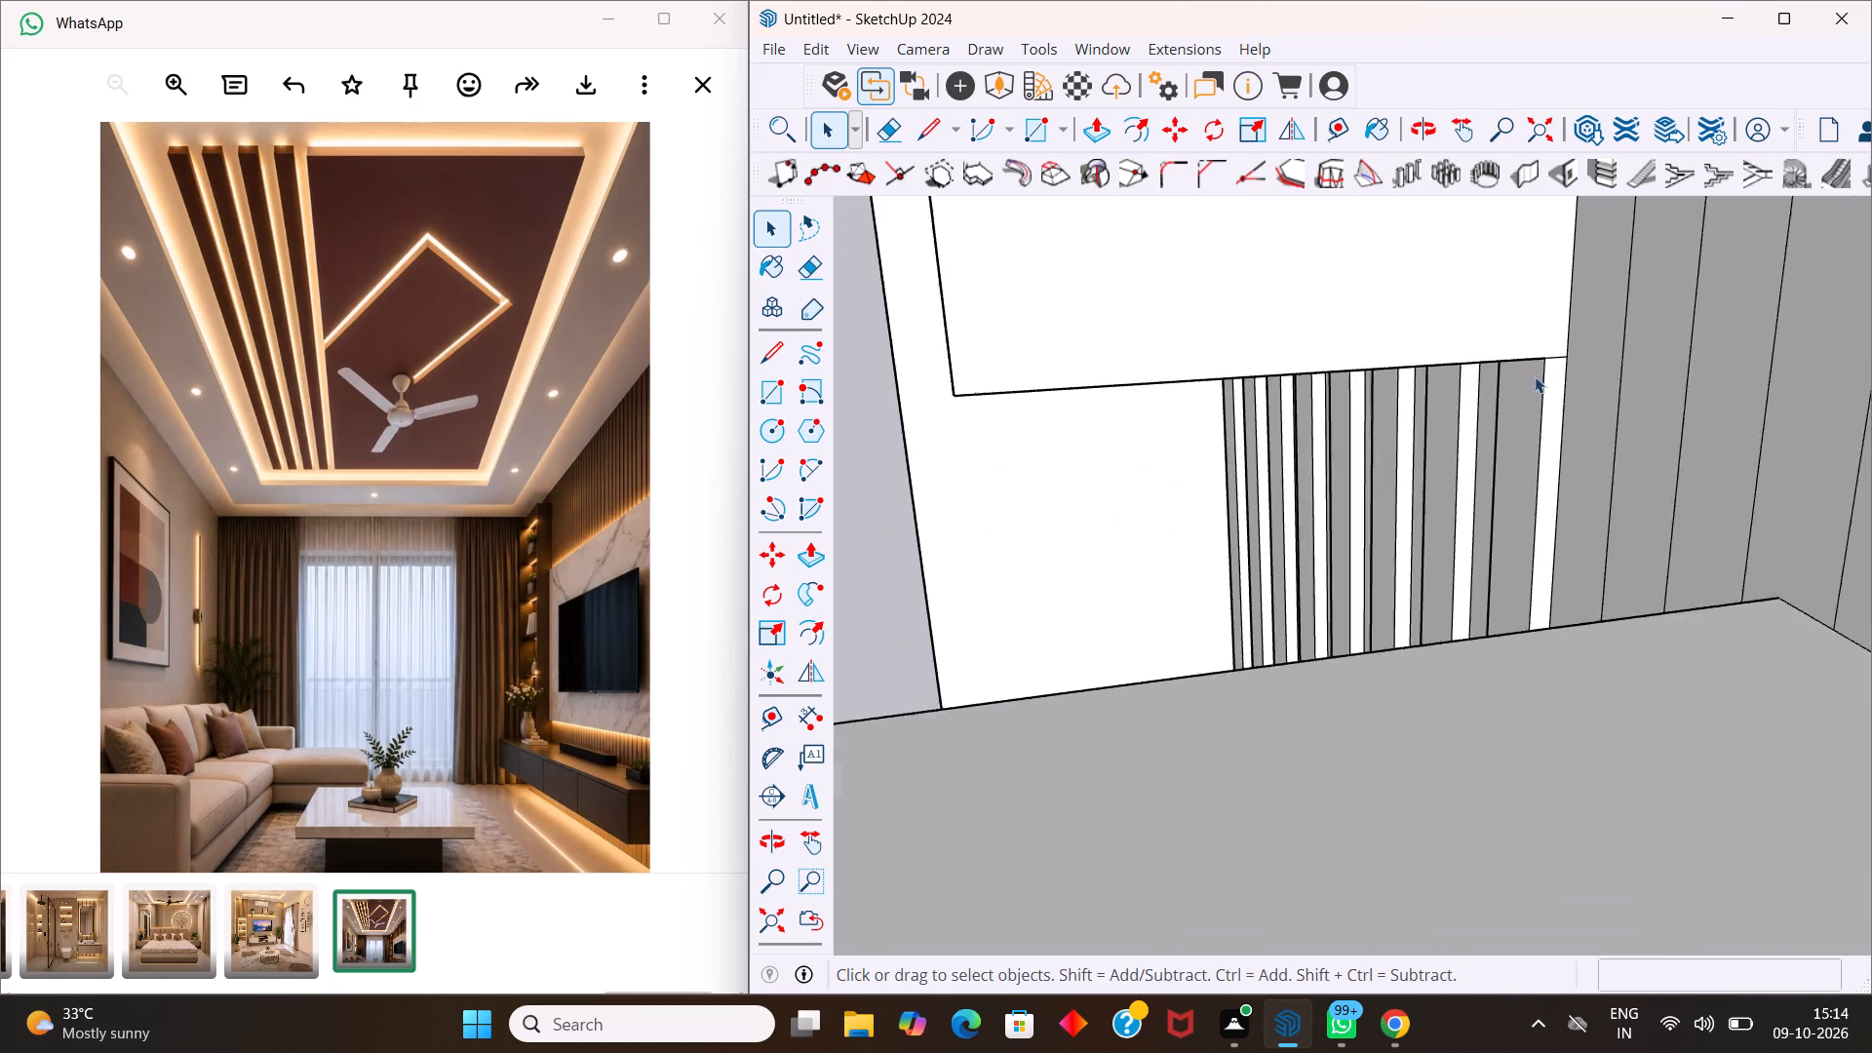
scroll(1535, 376, "down", 15)
scroll(1551, 365, "down", 17)
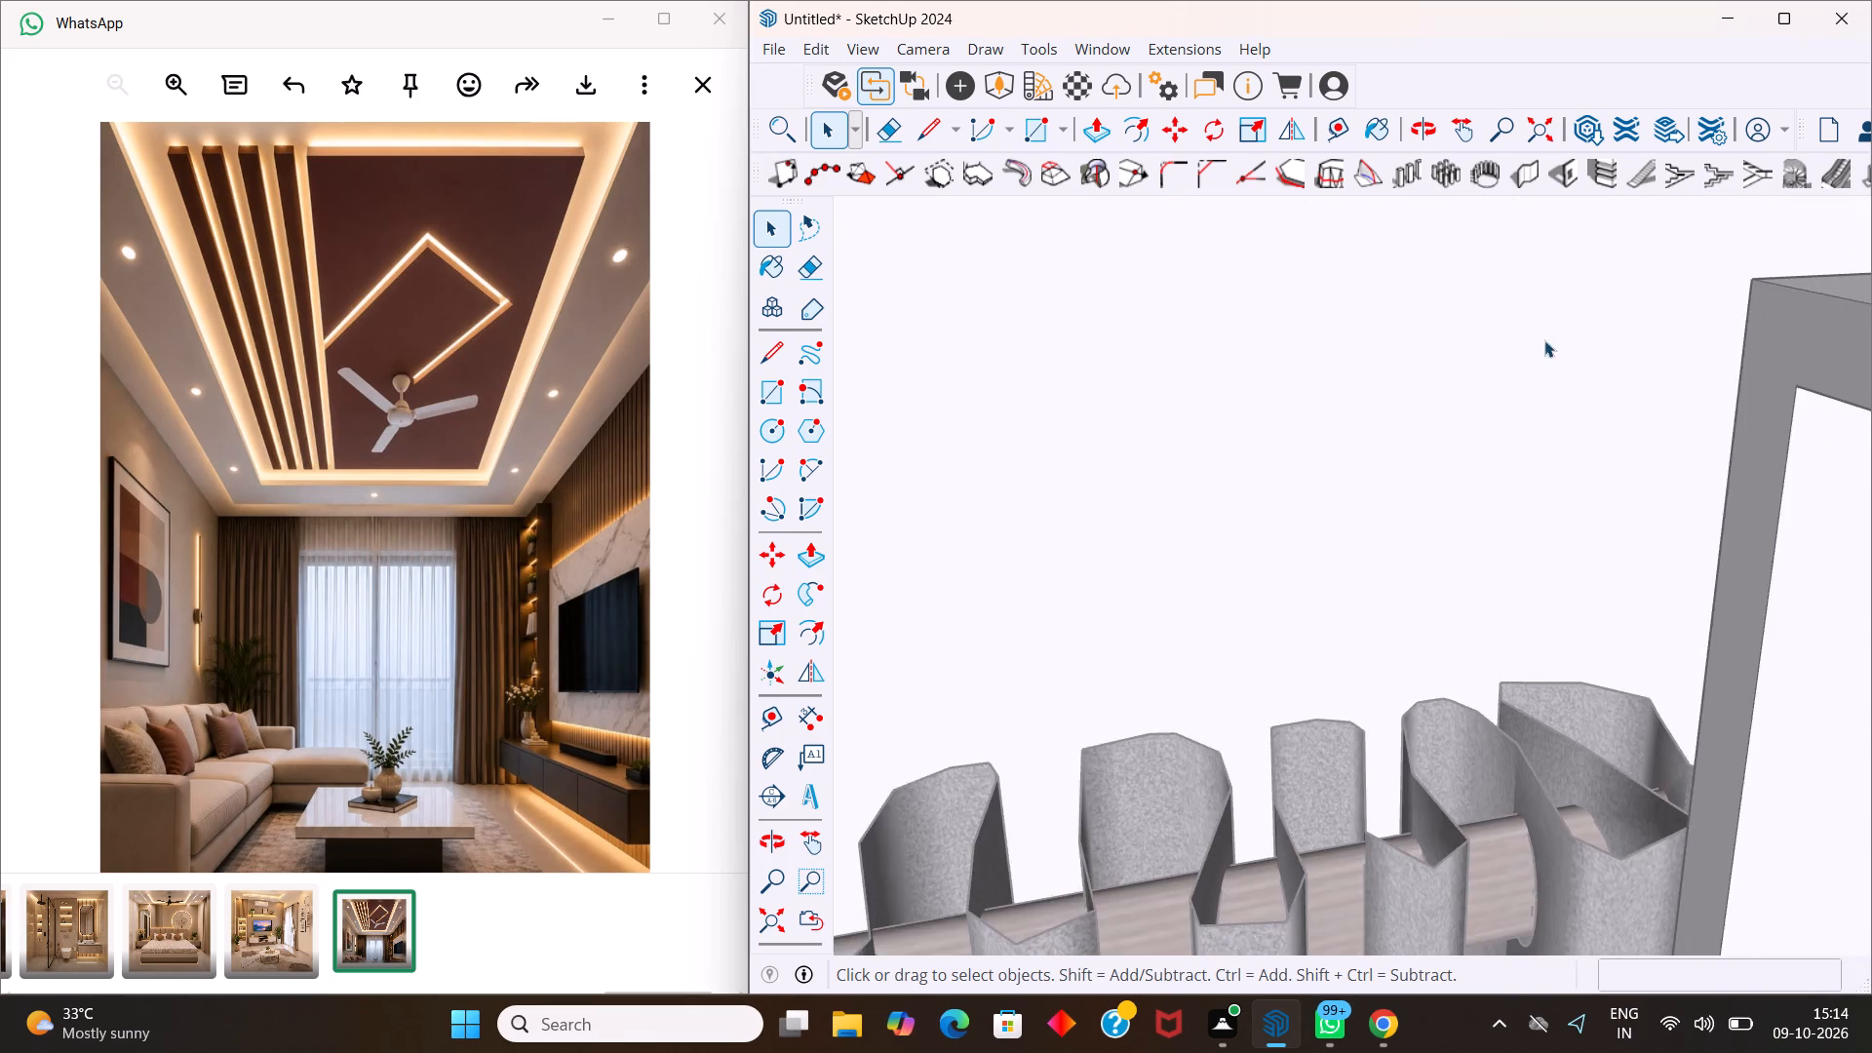
scroll(1544, 332, "down", 11)
scroll(1524, 367, "down", 20)
scroll(1524, 367, "down", 1)
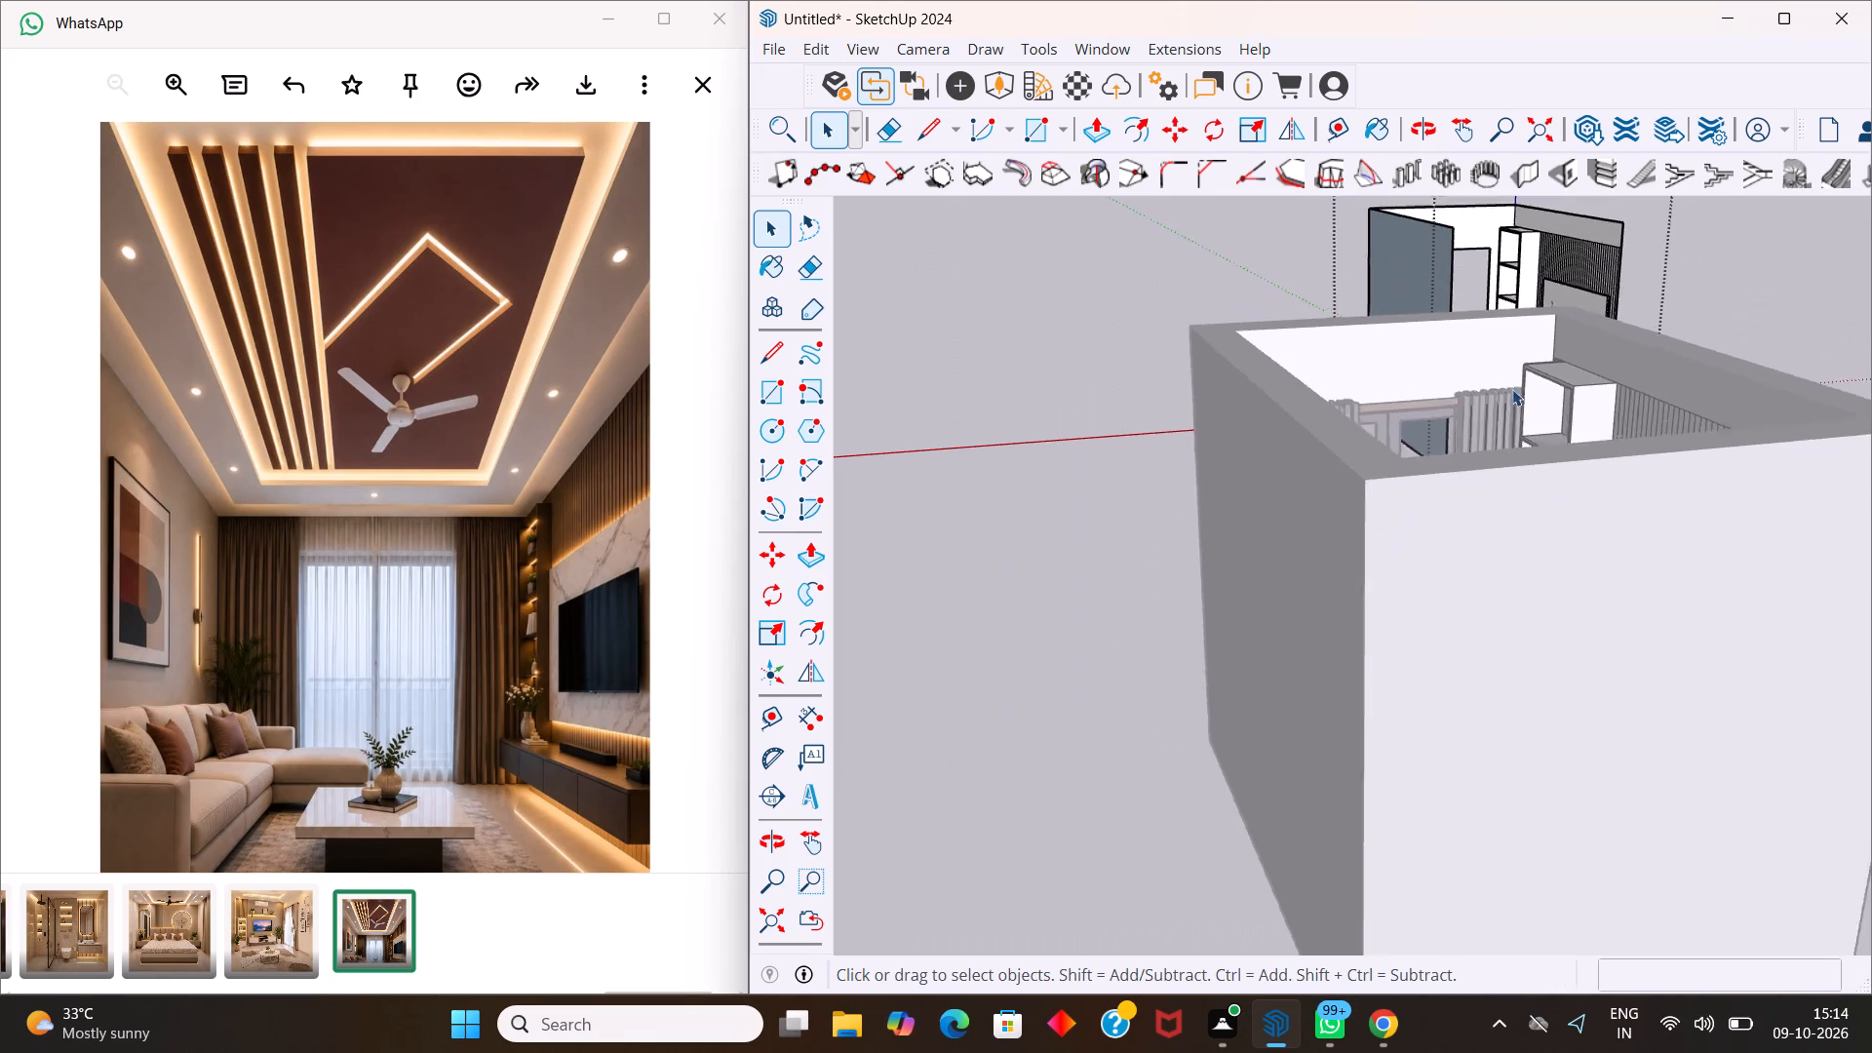
Pull the second visible slat strip beside the shelving unit out 0.5 inch with Push/Pull.
middle_click_drag(1584, 296, 1221, 293)
scroll(1207, 316, "down", 11)
middle_click_drag(1214, 332, 1225, 344)
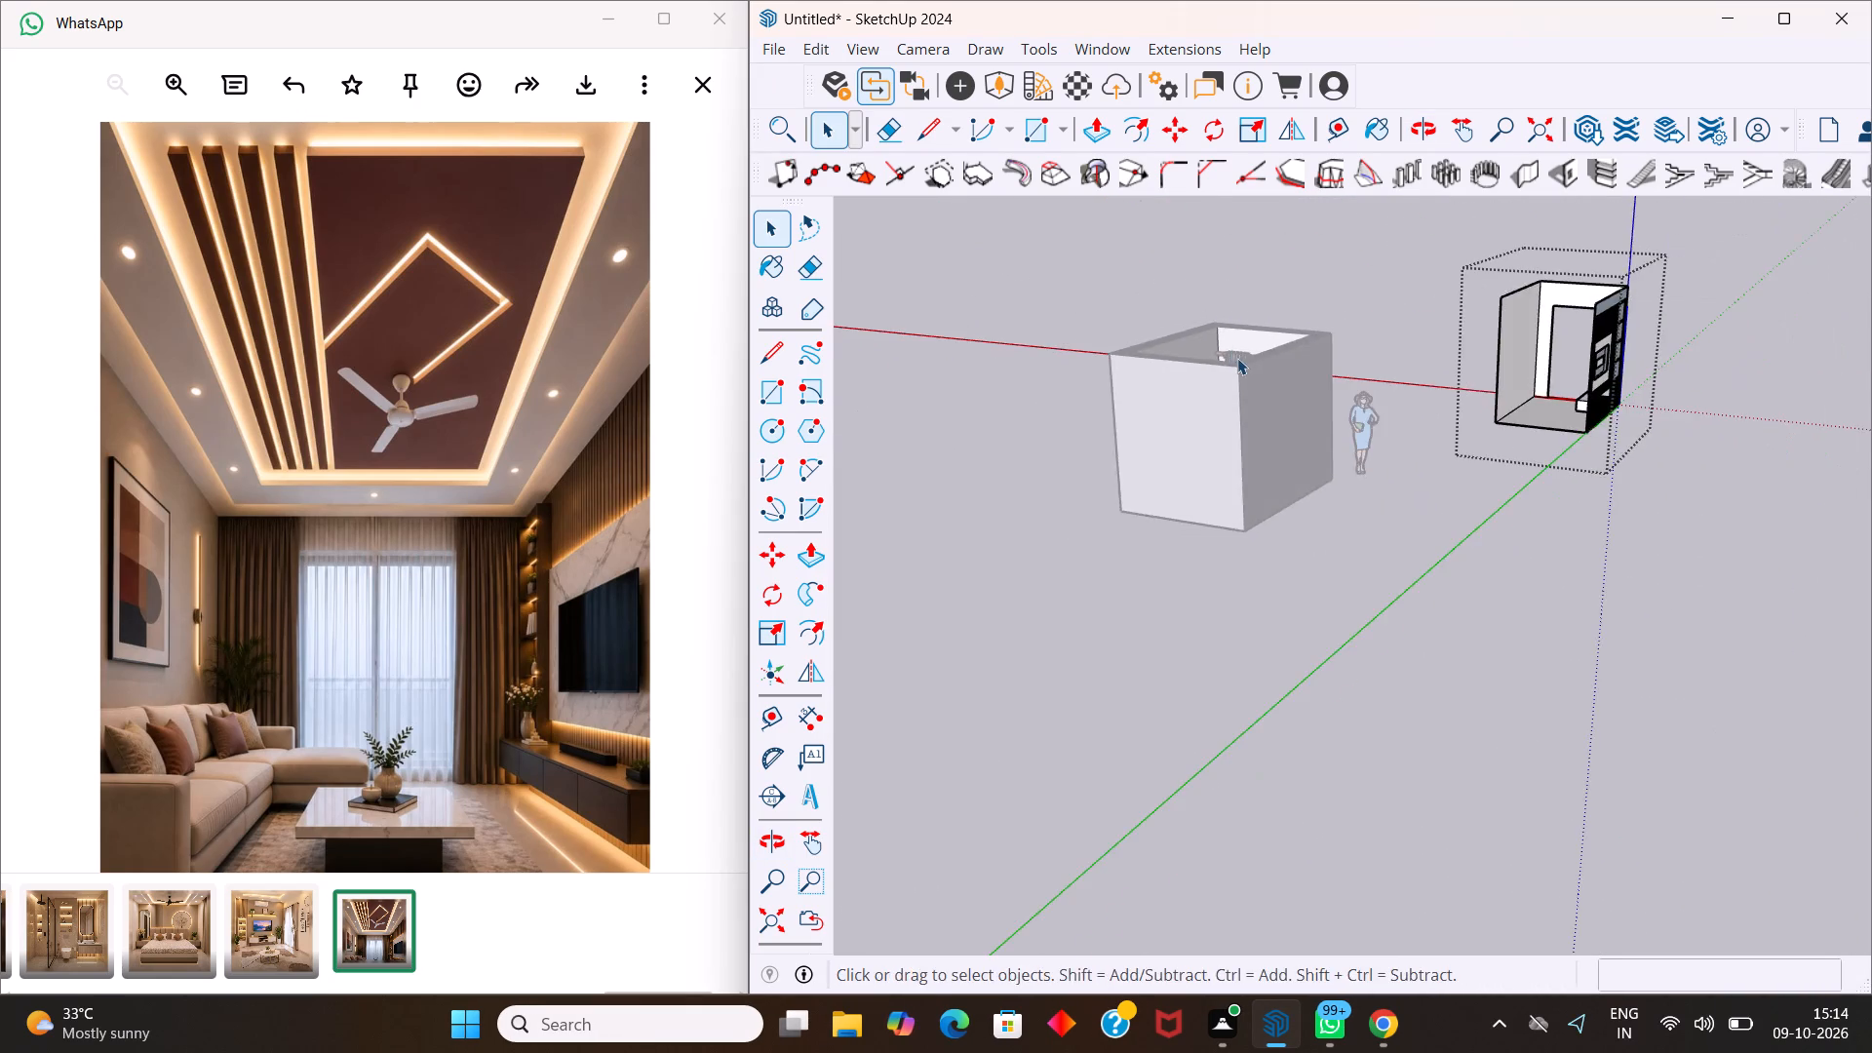
middle_click_drag(1346, 369, 1580, 334)
scroll(1509, 320, "up", 18)
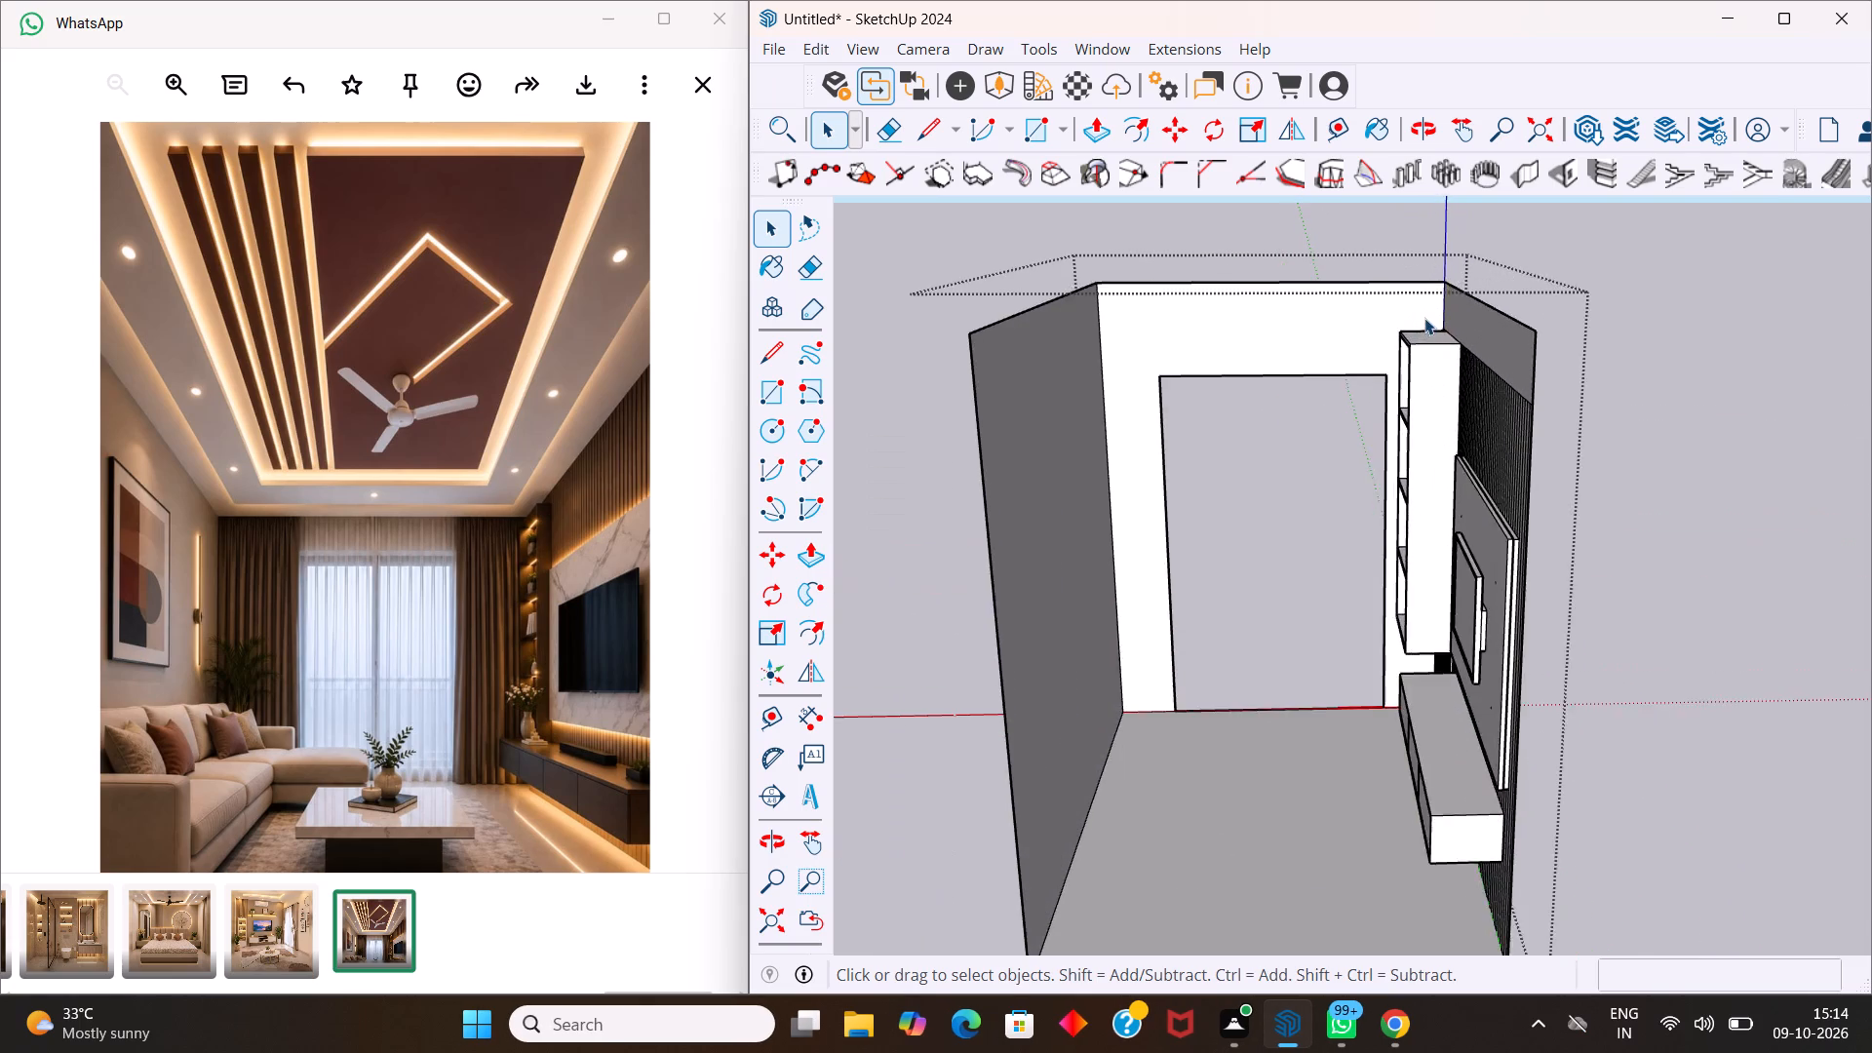
scroll(1424, 318, "up", 10)
middle_click_drag(1411, 326, 1638, 441)
scroll(1678, 450, "up", 4)
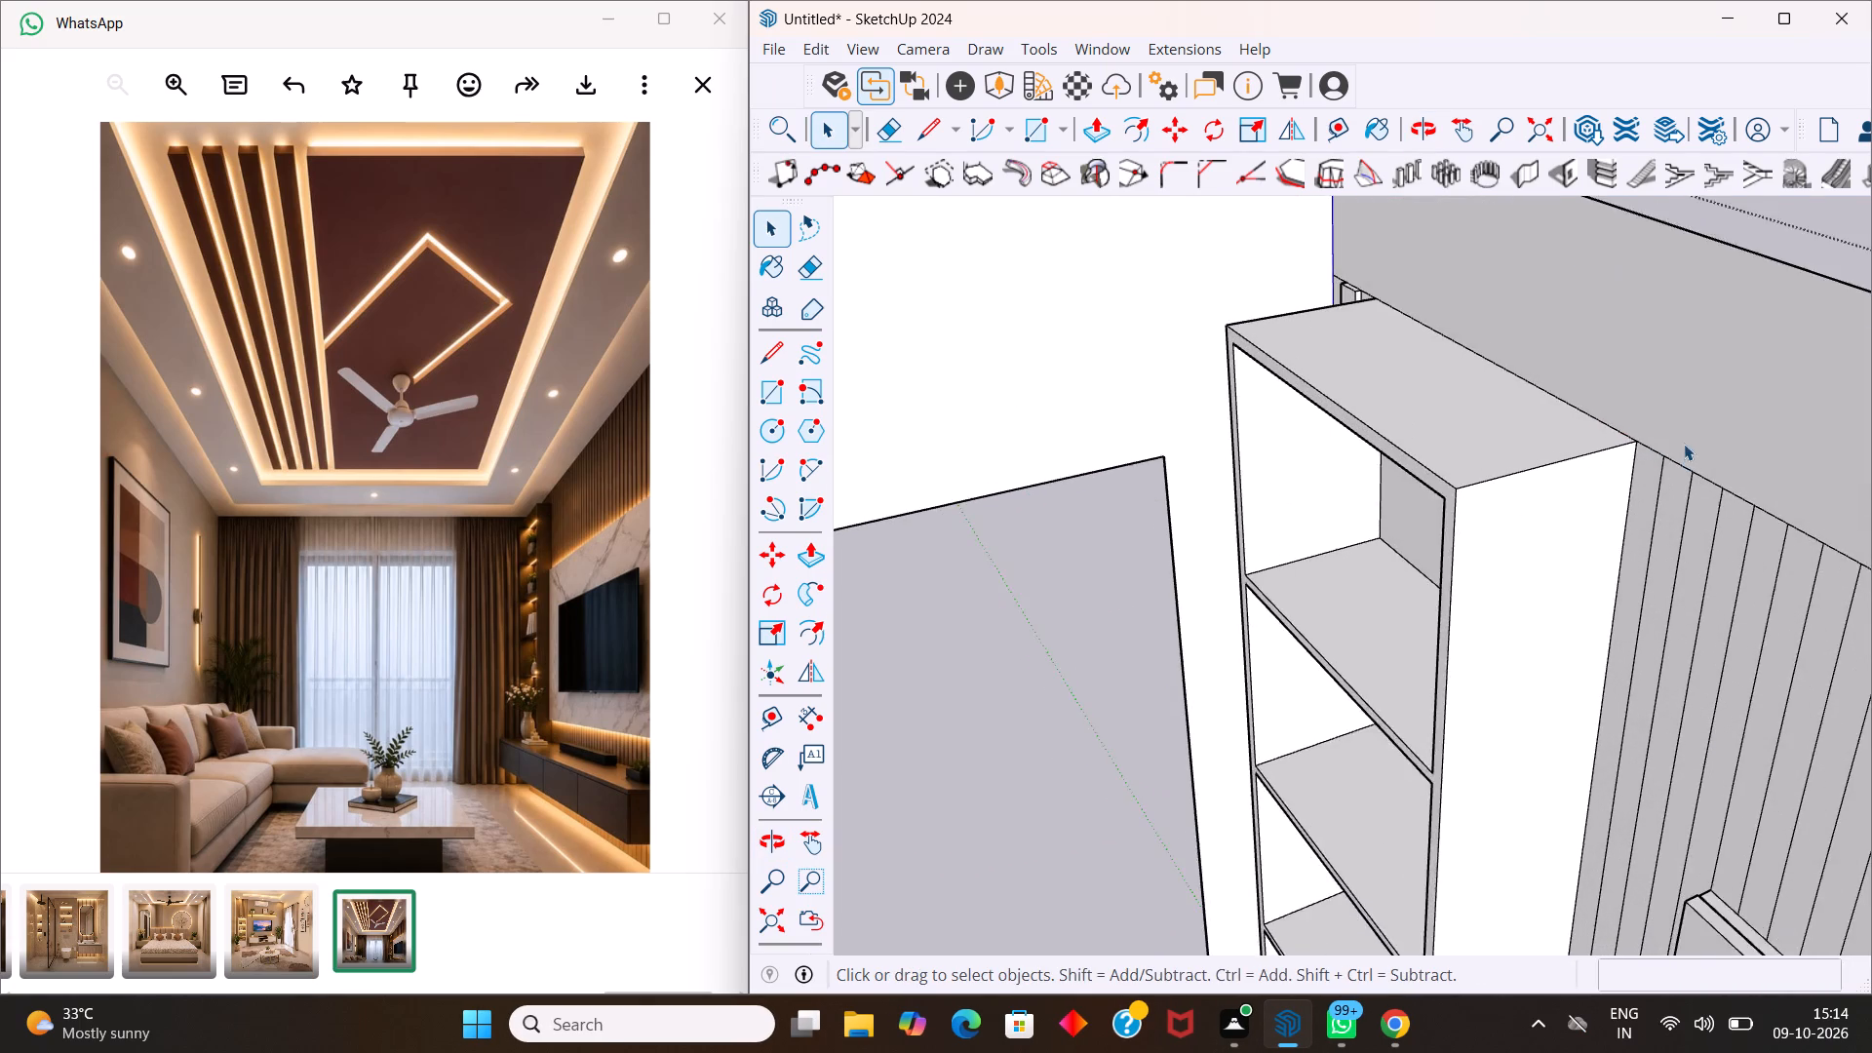
scroll(1684, 444, "up", 3)
left_click(1667, 503)
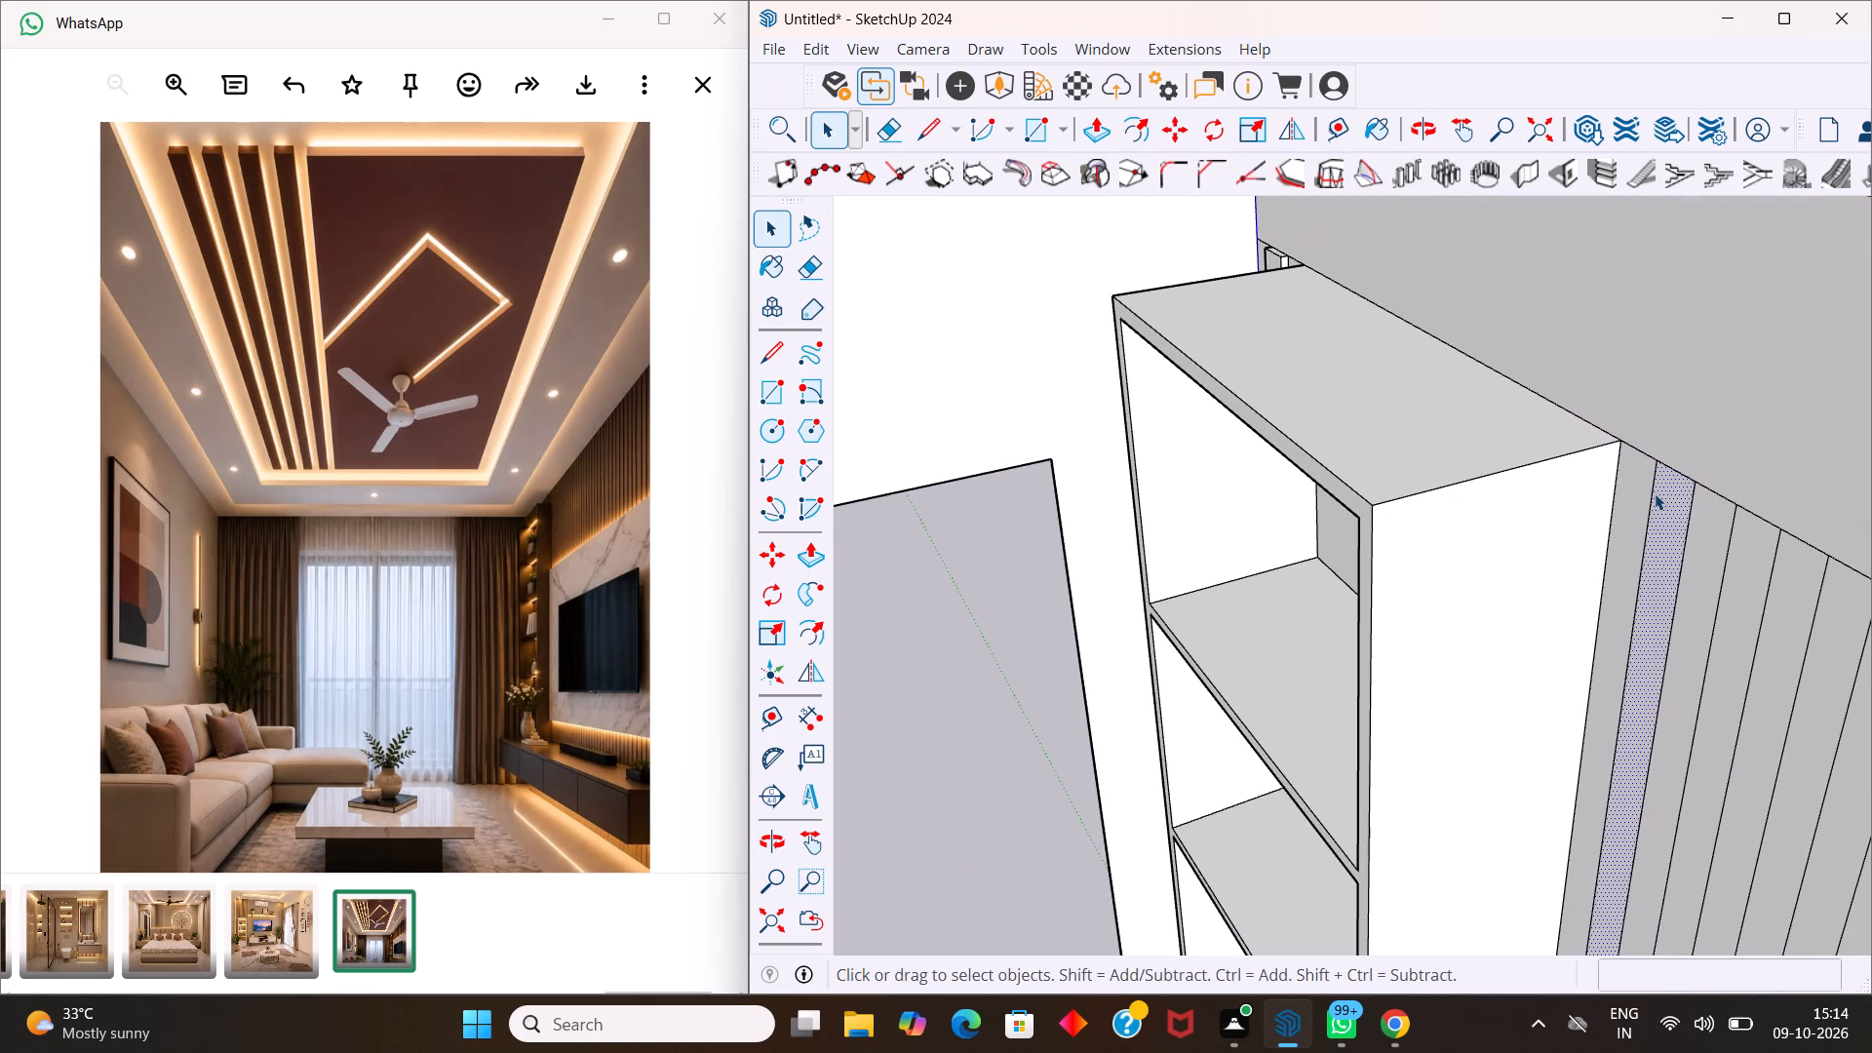
key("p")
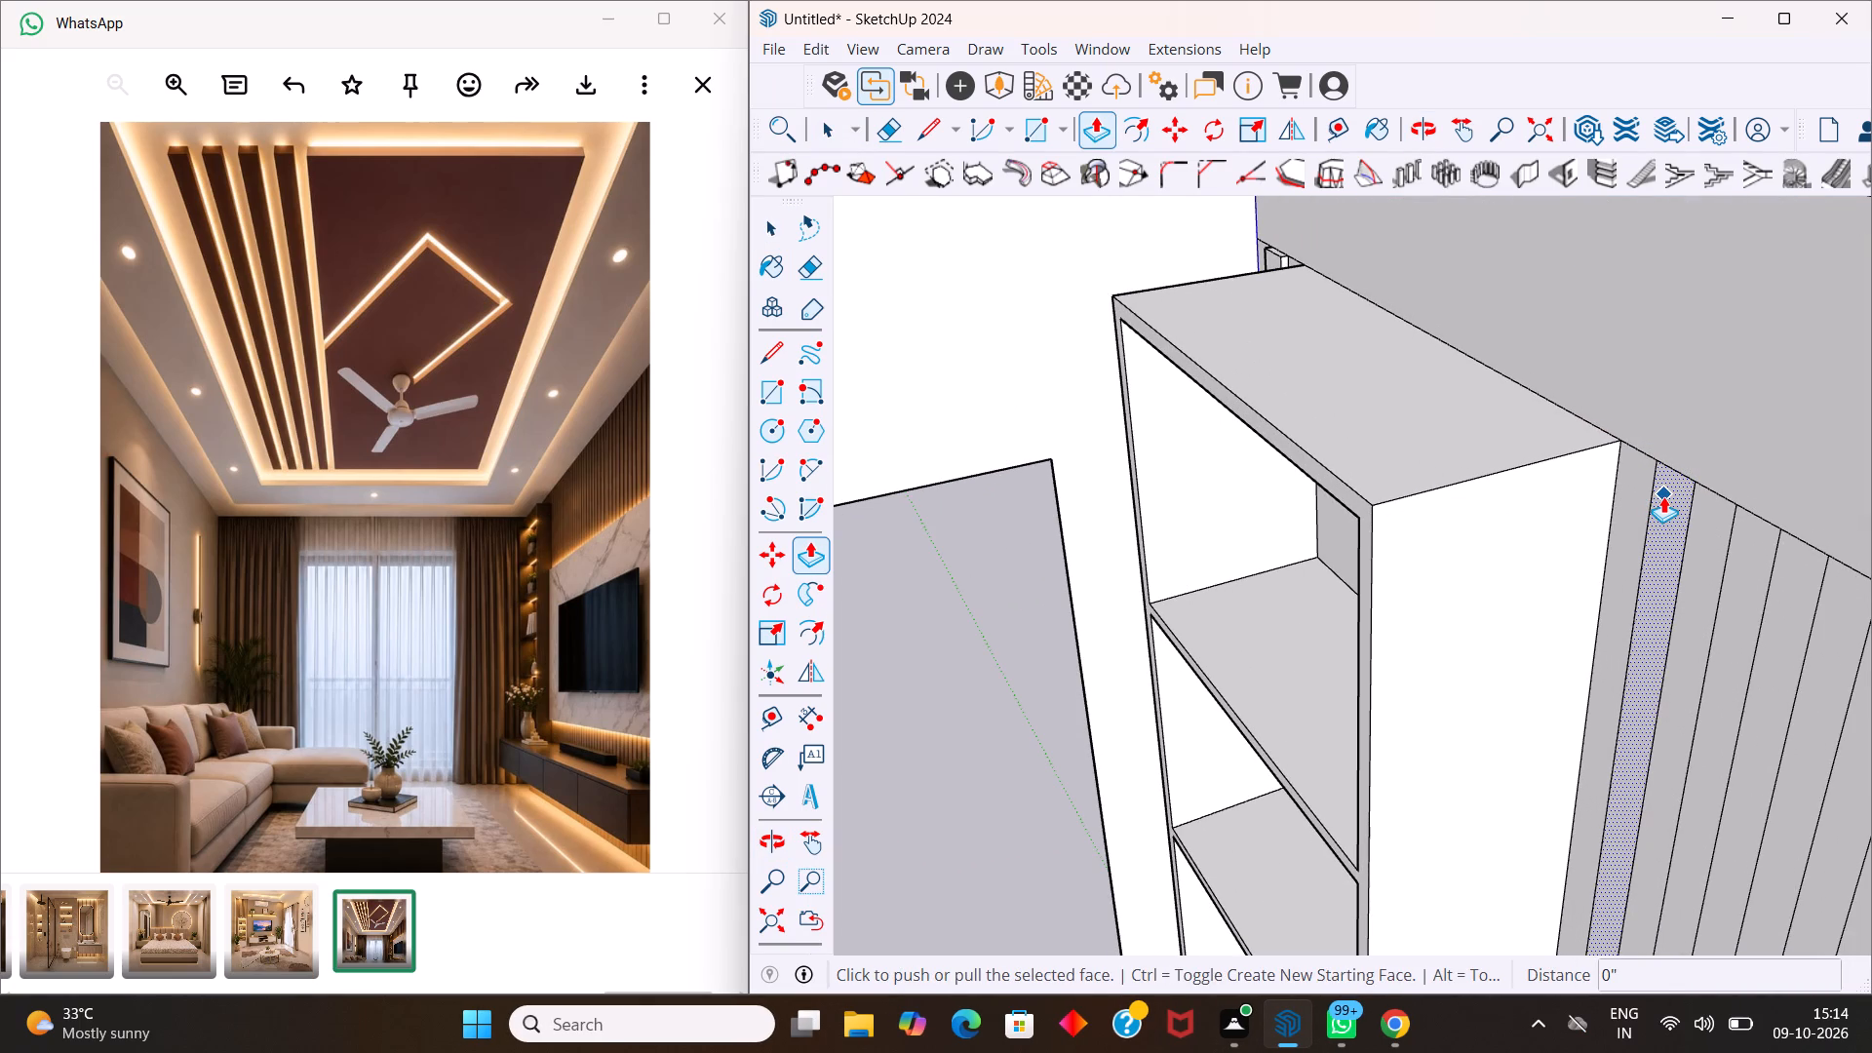
left_click_drag(1664, 496, 1662, 508)
type("0.")
key("5")
key("Return")
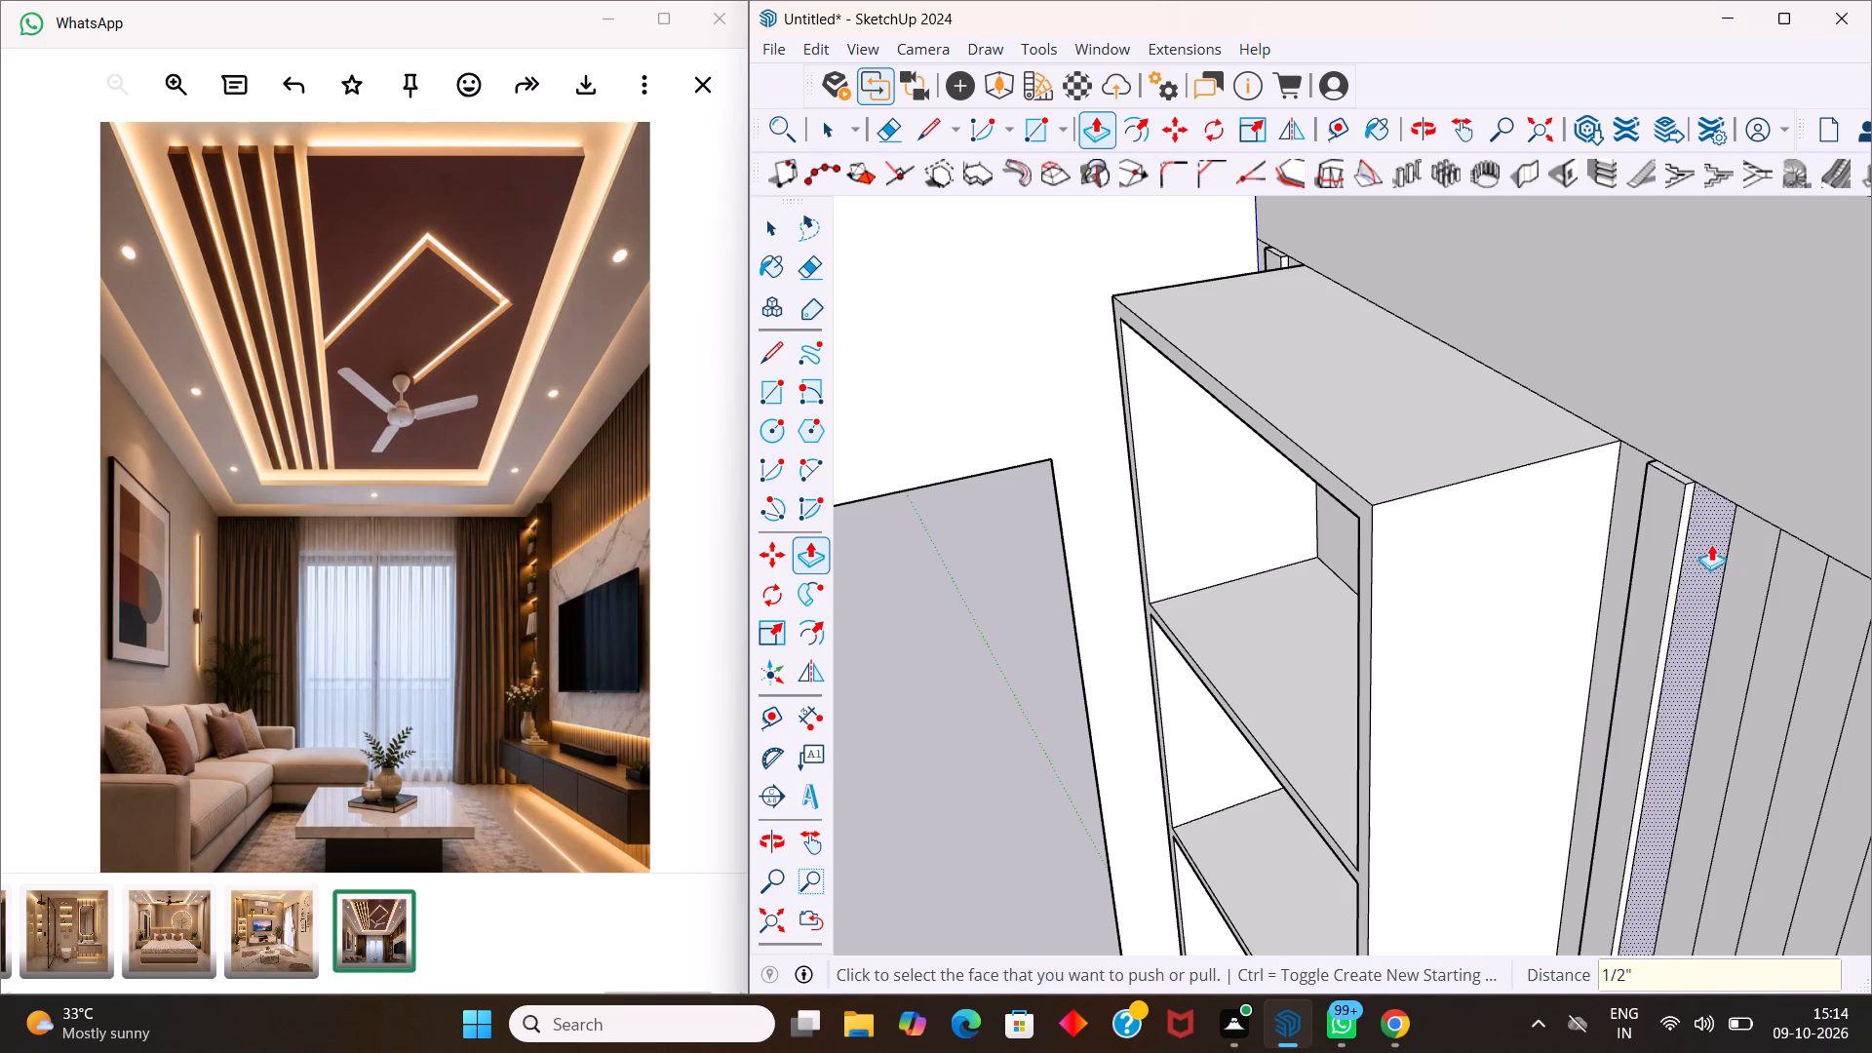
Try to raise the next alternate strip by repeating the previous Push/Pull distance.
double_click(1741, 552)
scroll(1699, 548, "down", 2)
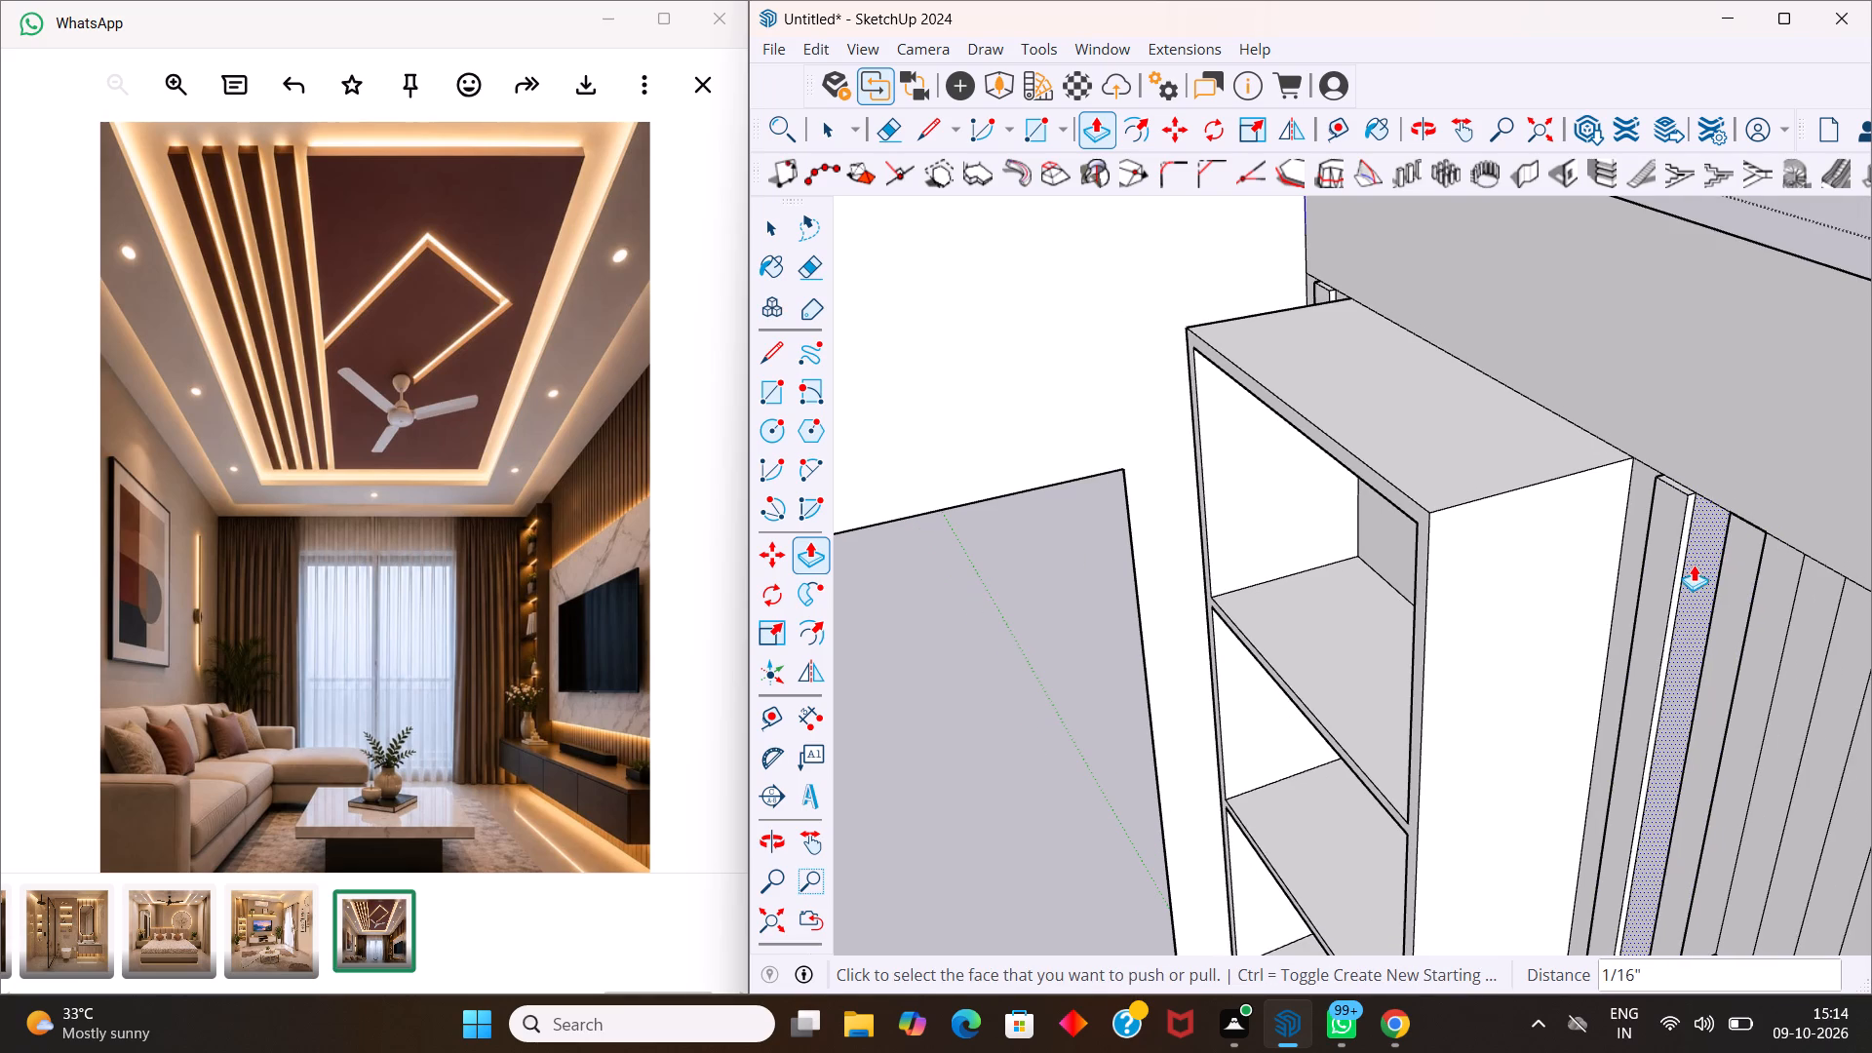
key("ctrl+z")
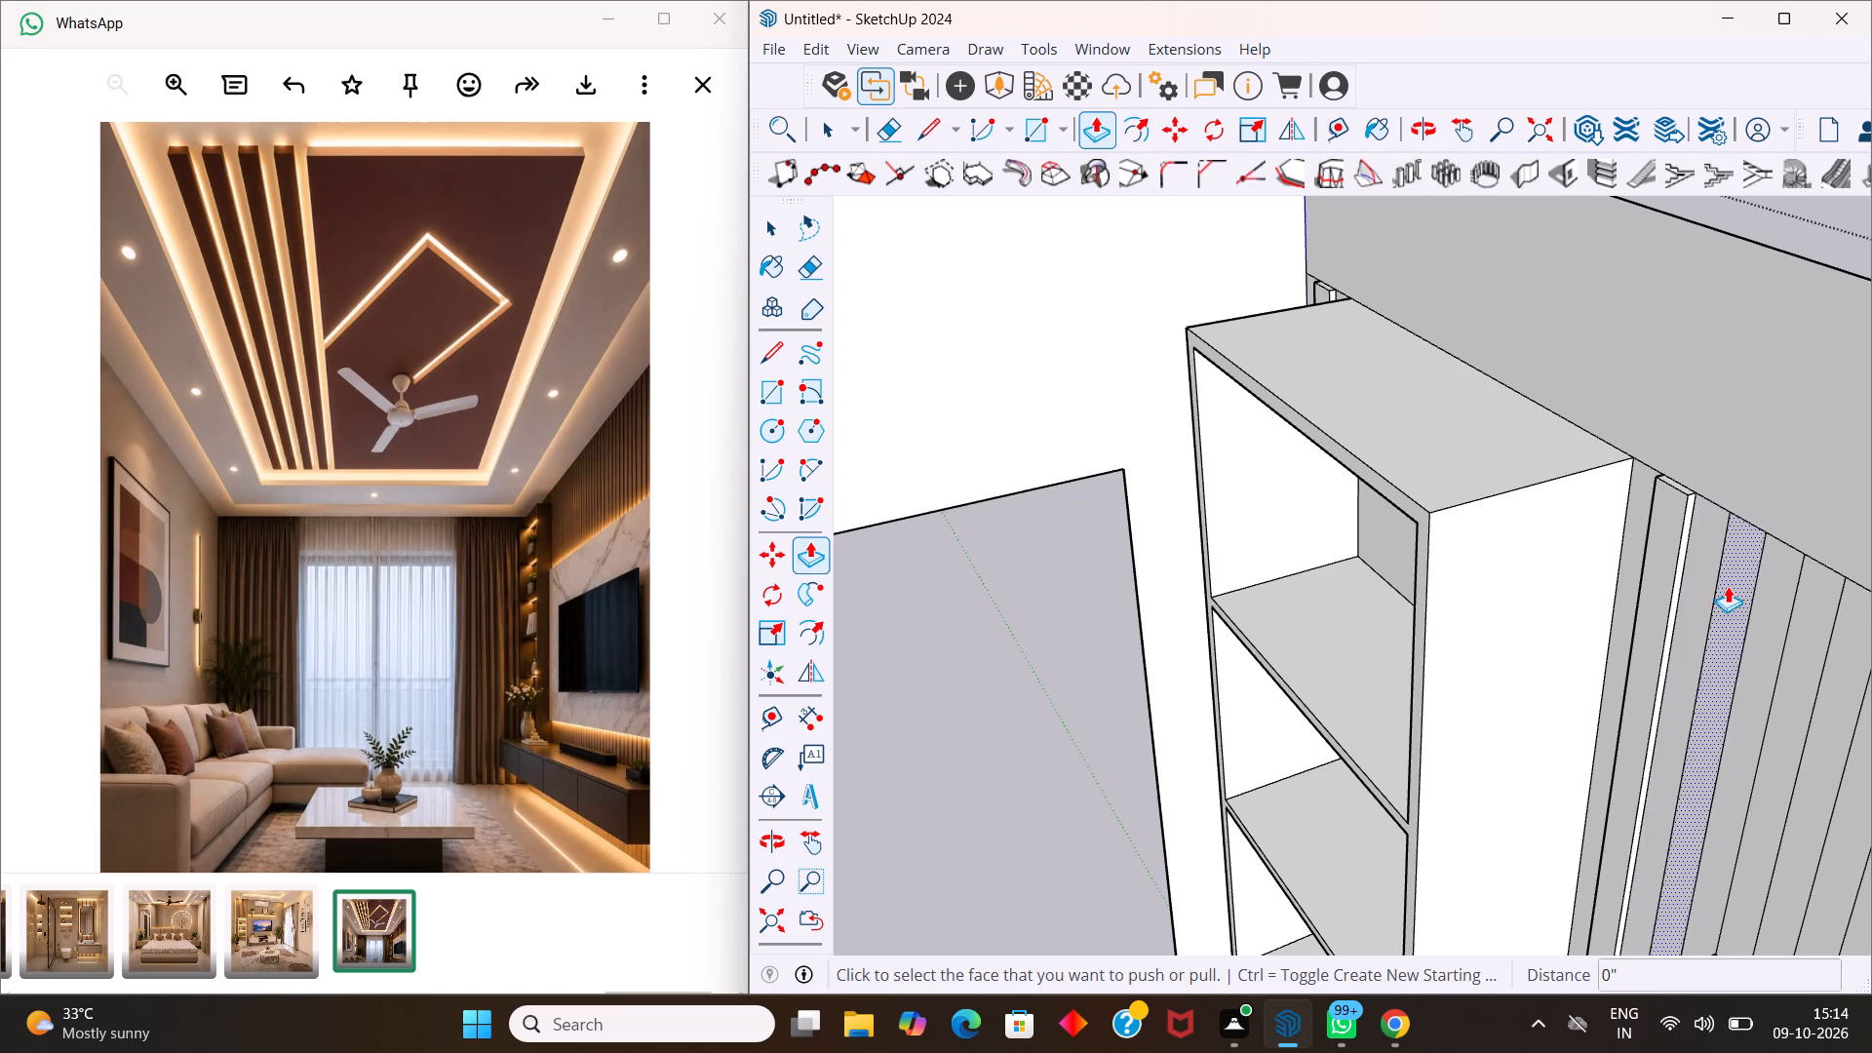
Pull the next alternate slat strip out from the wall, level with the raised slat beside the shelving unit.
left_click_drag(1728, 586, 1706, 580)
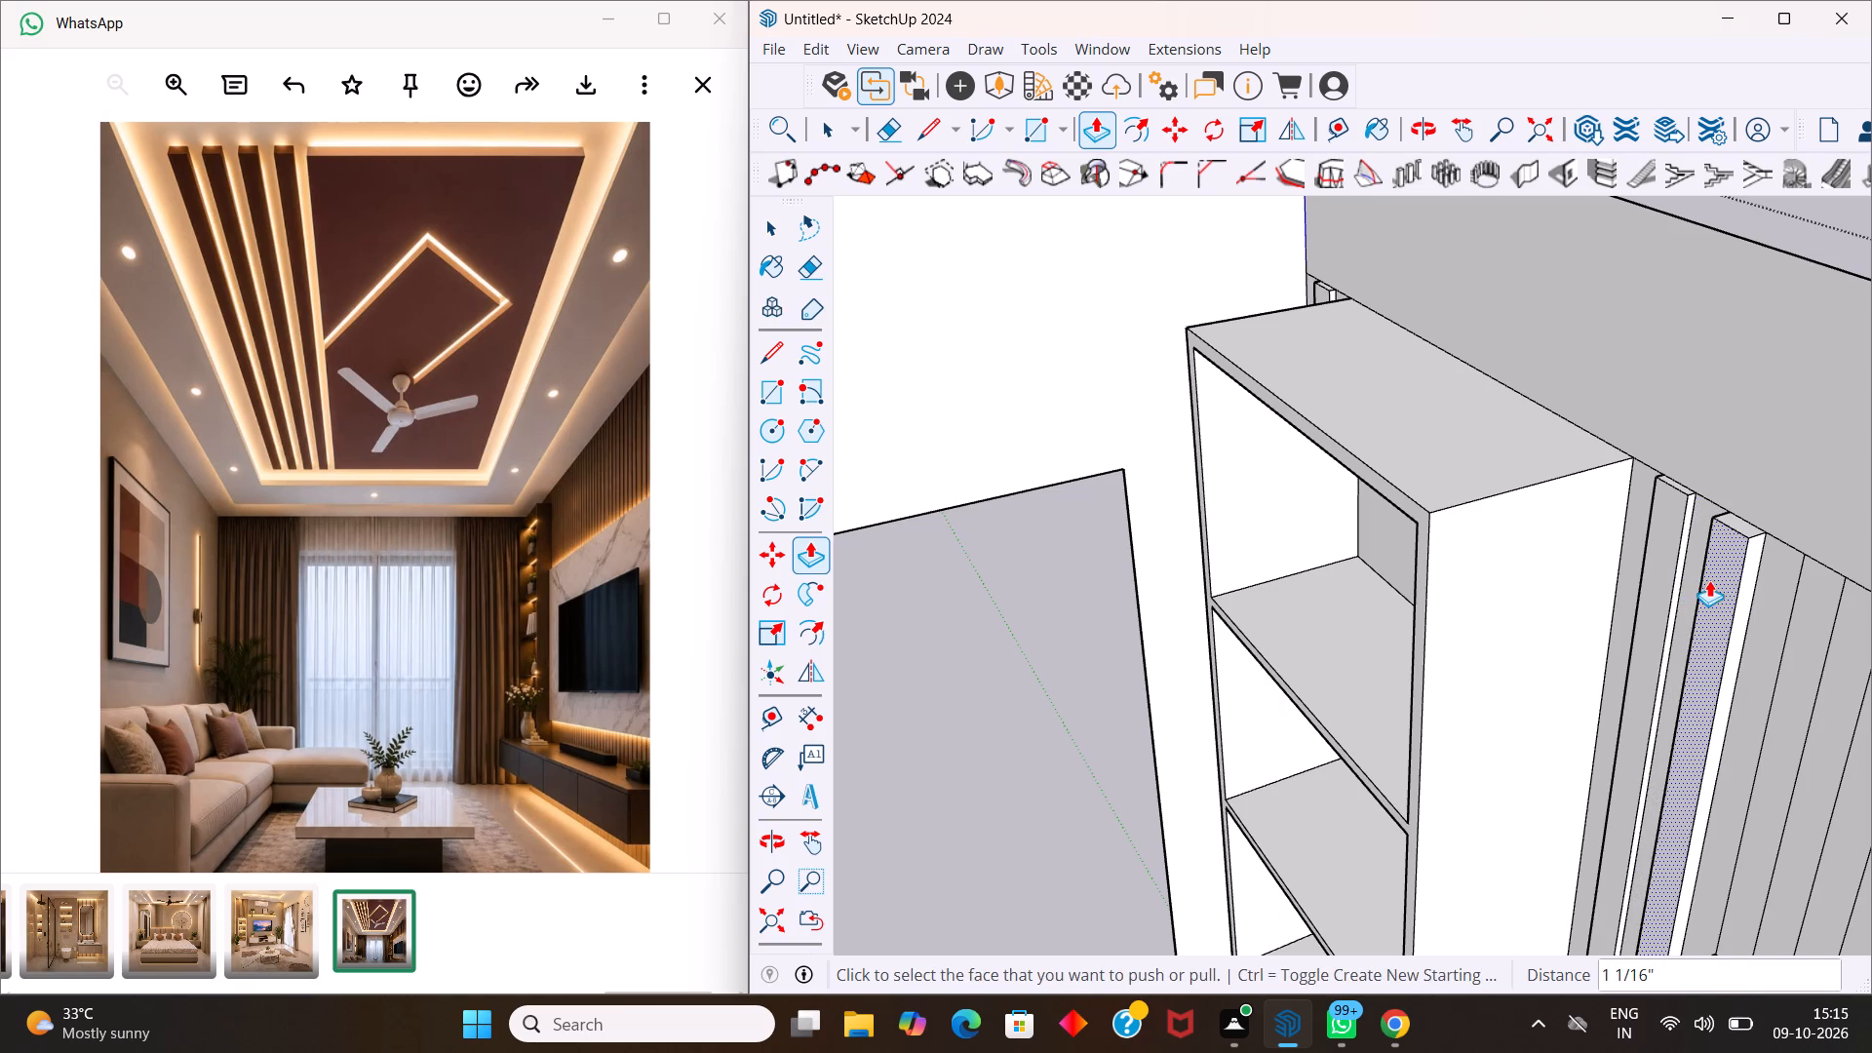
left_click_drag(1705, 580, 1681, 561)
scroll(1684, 582, "down", 7)
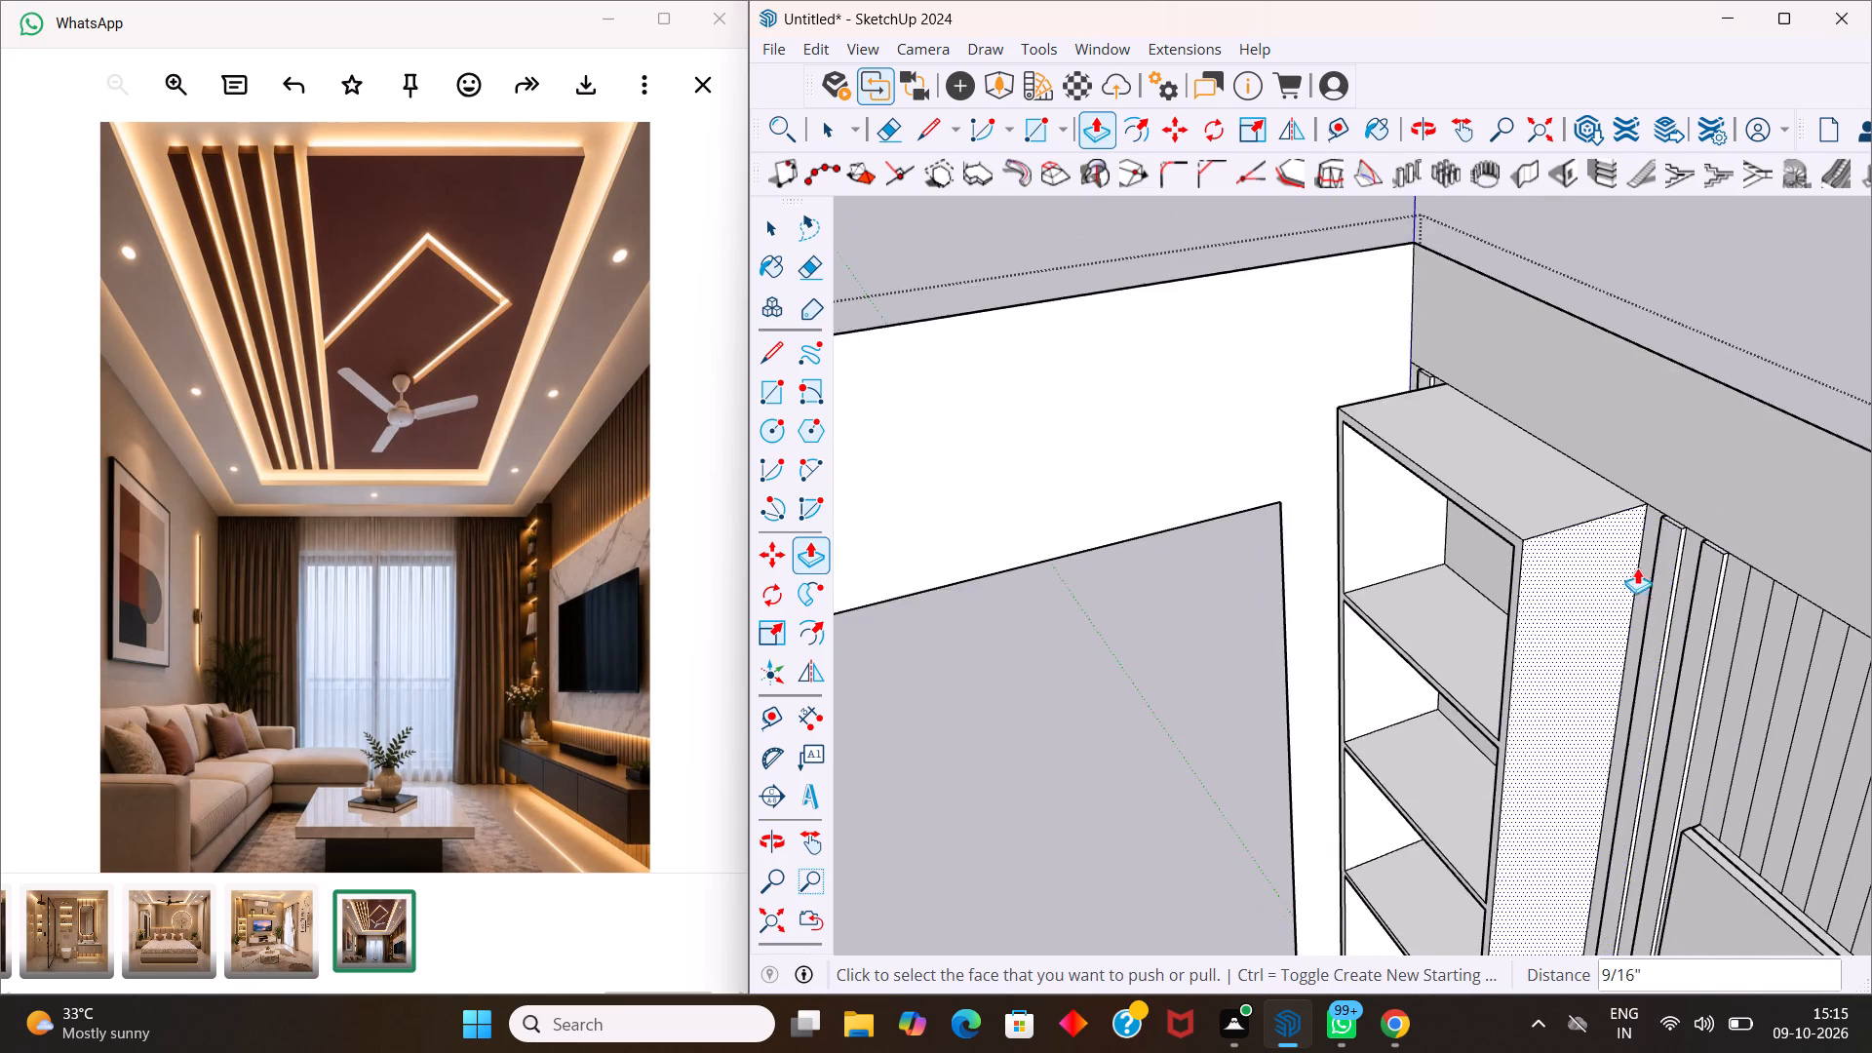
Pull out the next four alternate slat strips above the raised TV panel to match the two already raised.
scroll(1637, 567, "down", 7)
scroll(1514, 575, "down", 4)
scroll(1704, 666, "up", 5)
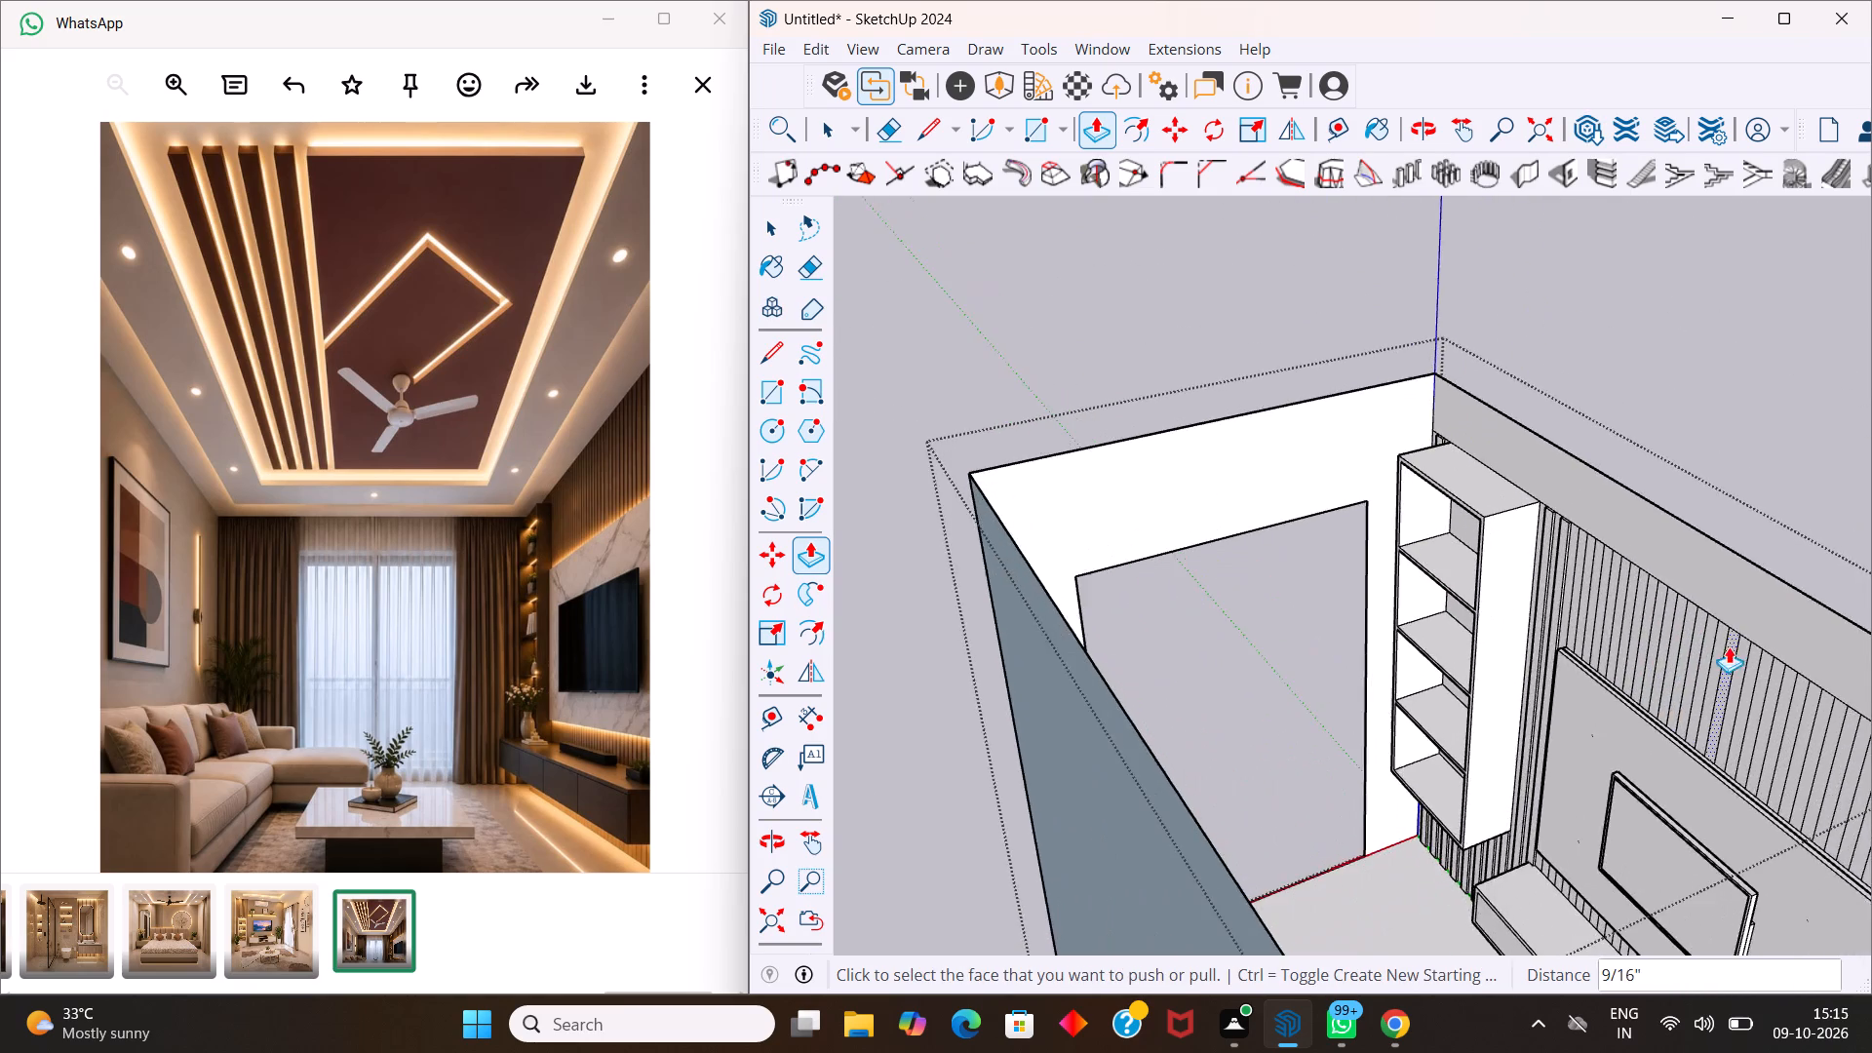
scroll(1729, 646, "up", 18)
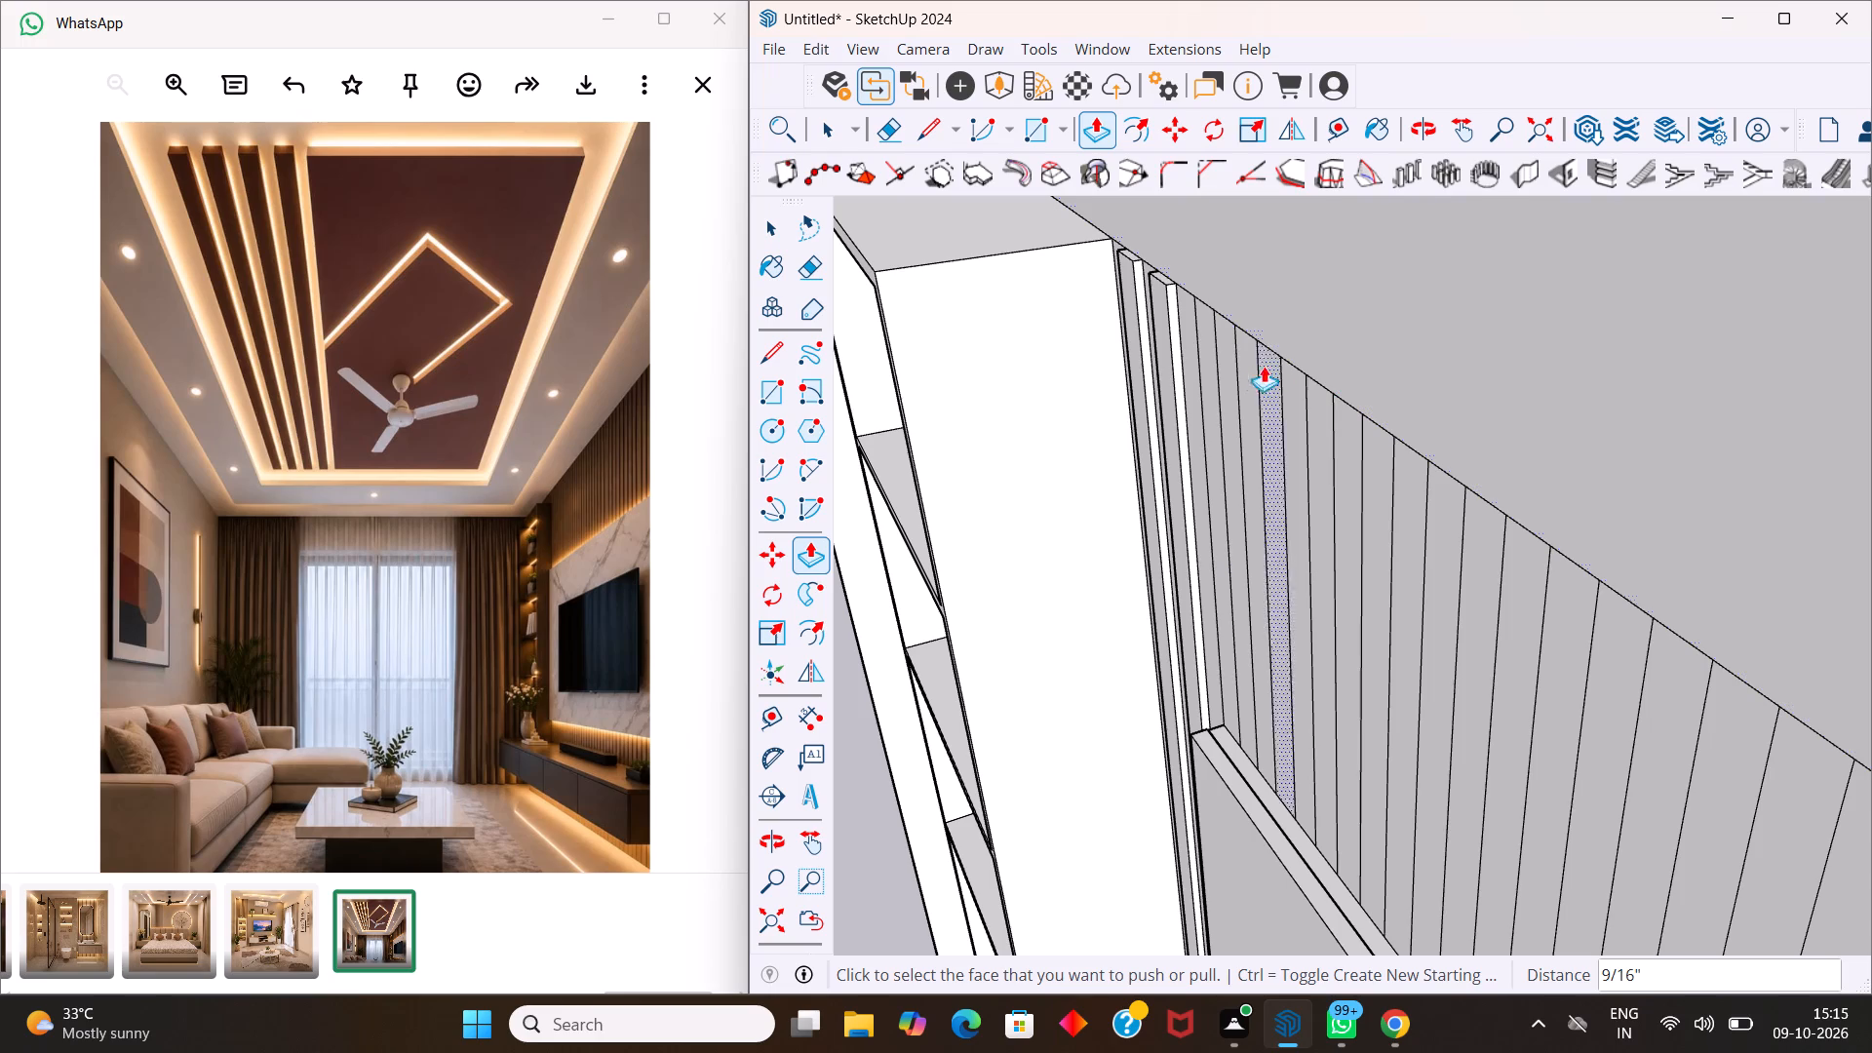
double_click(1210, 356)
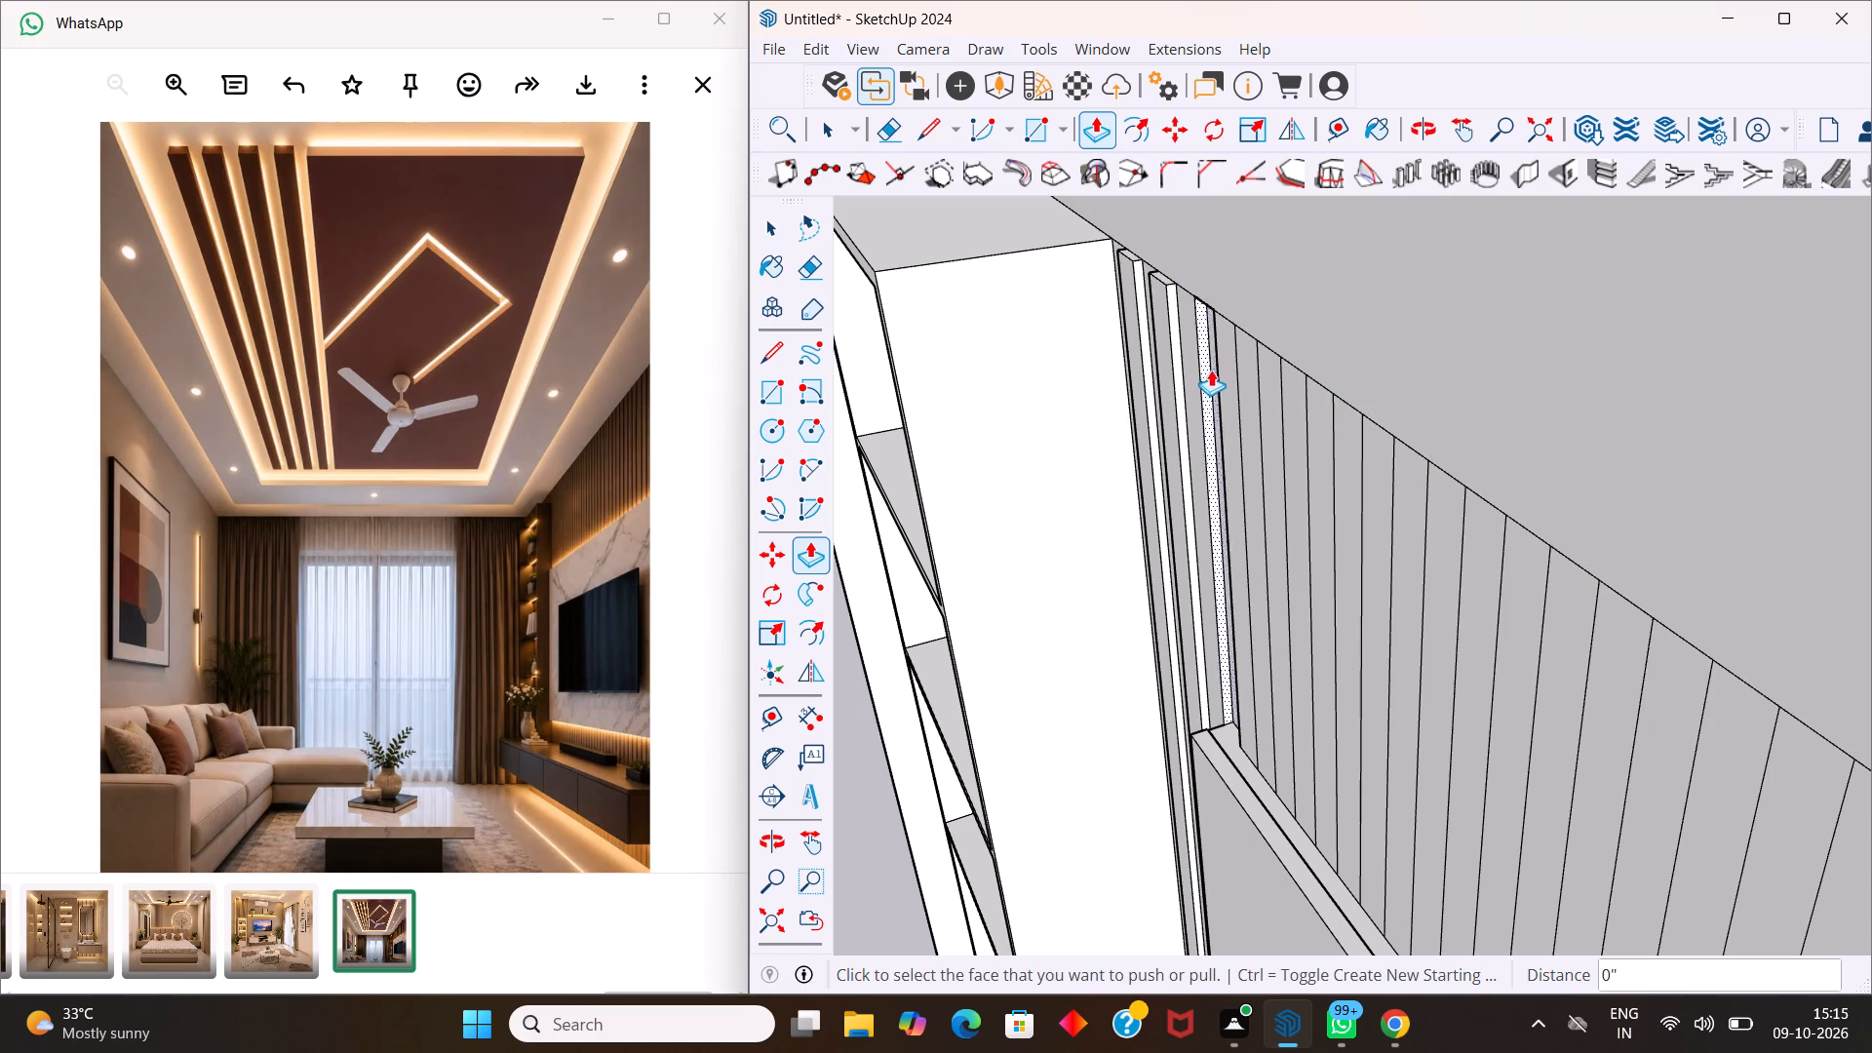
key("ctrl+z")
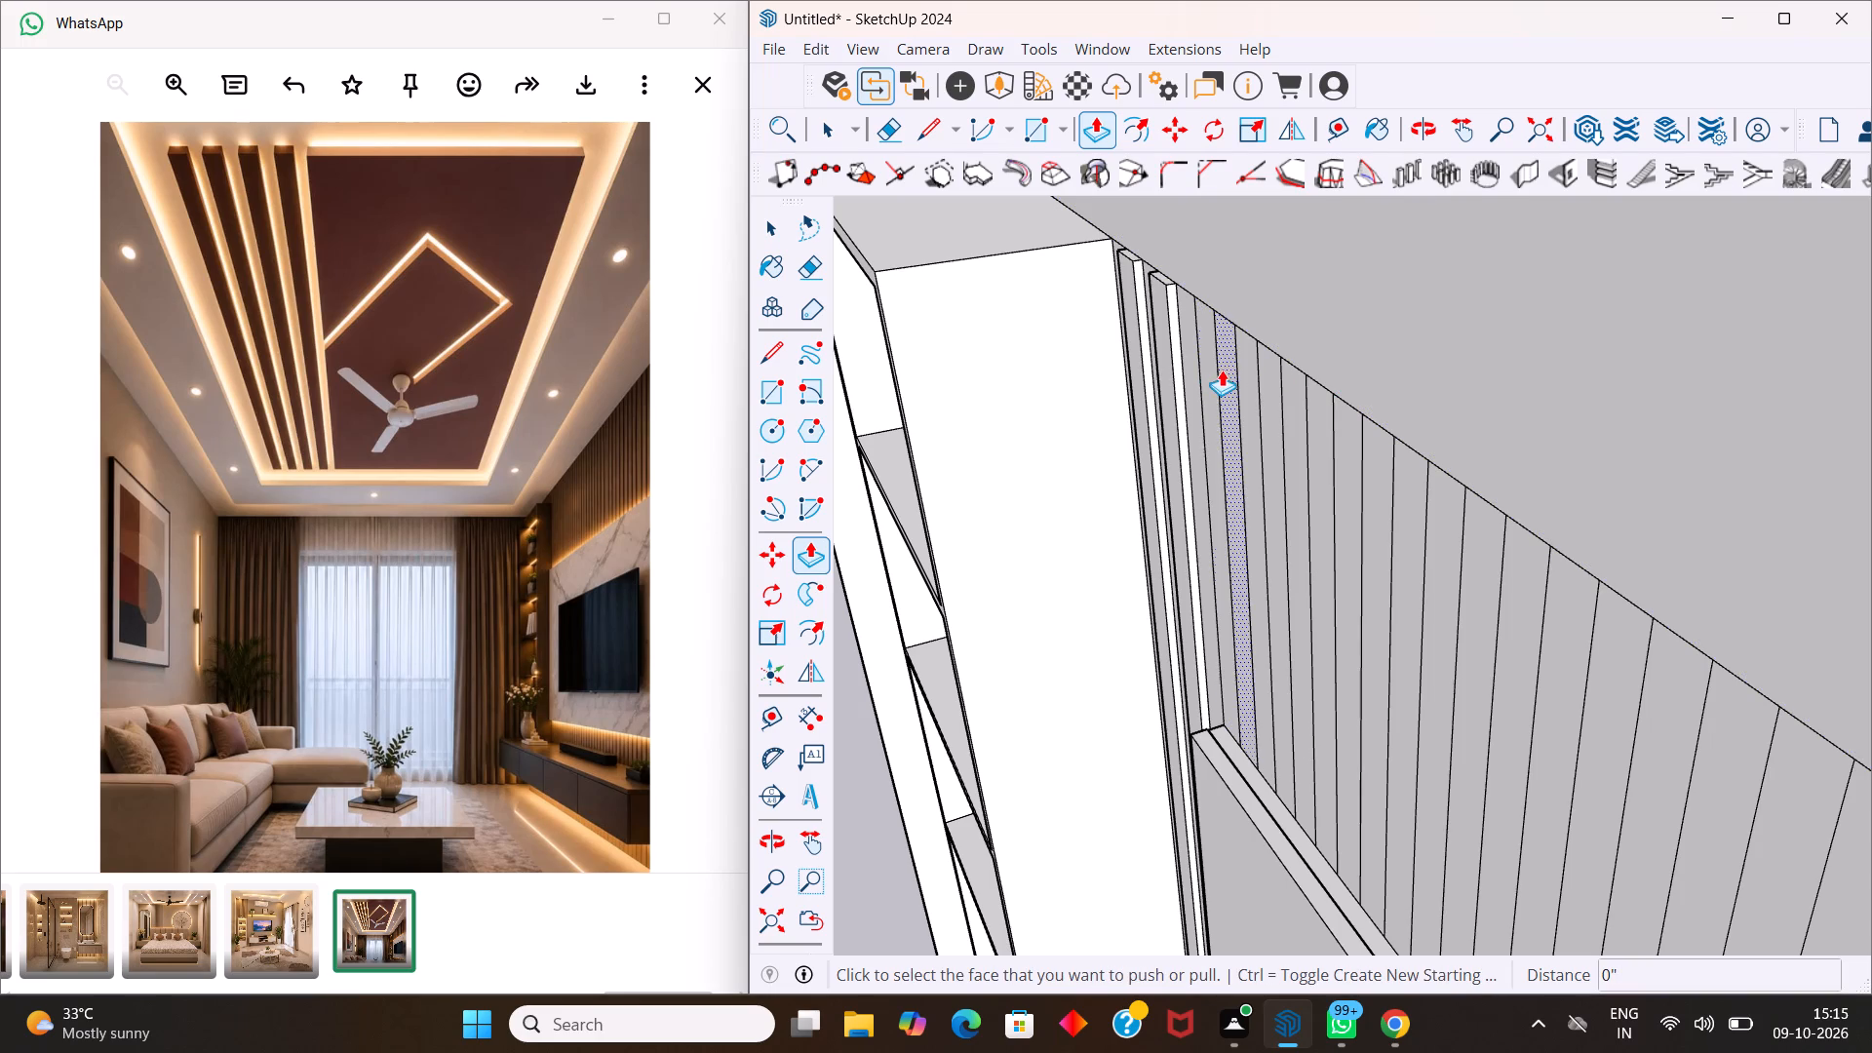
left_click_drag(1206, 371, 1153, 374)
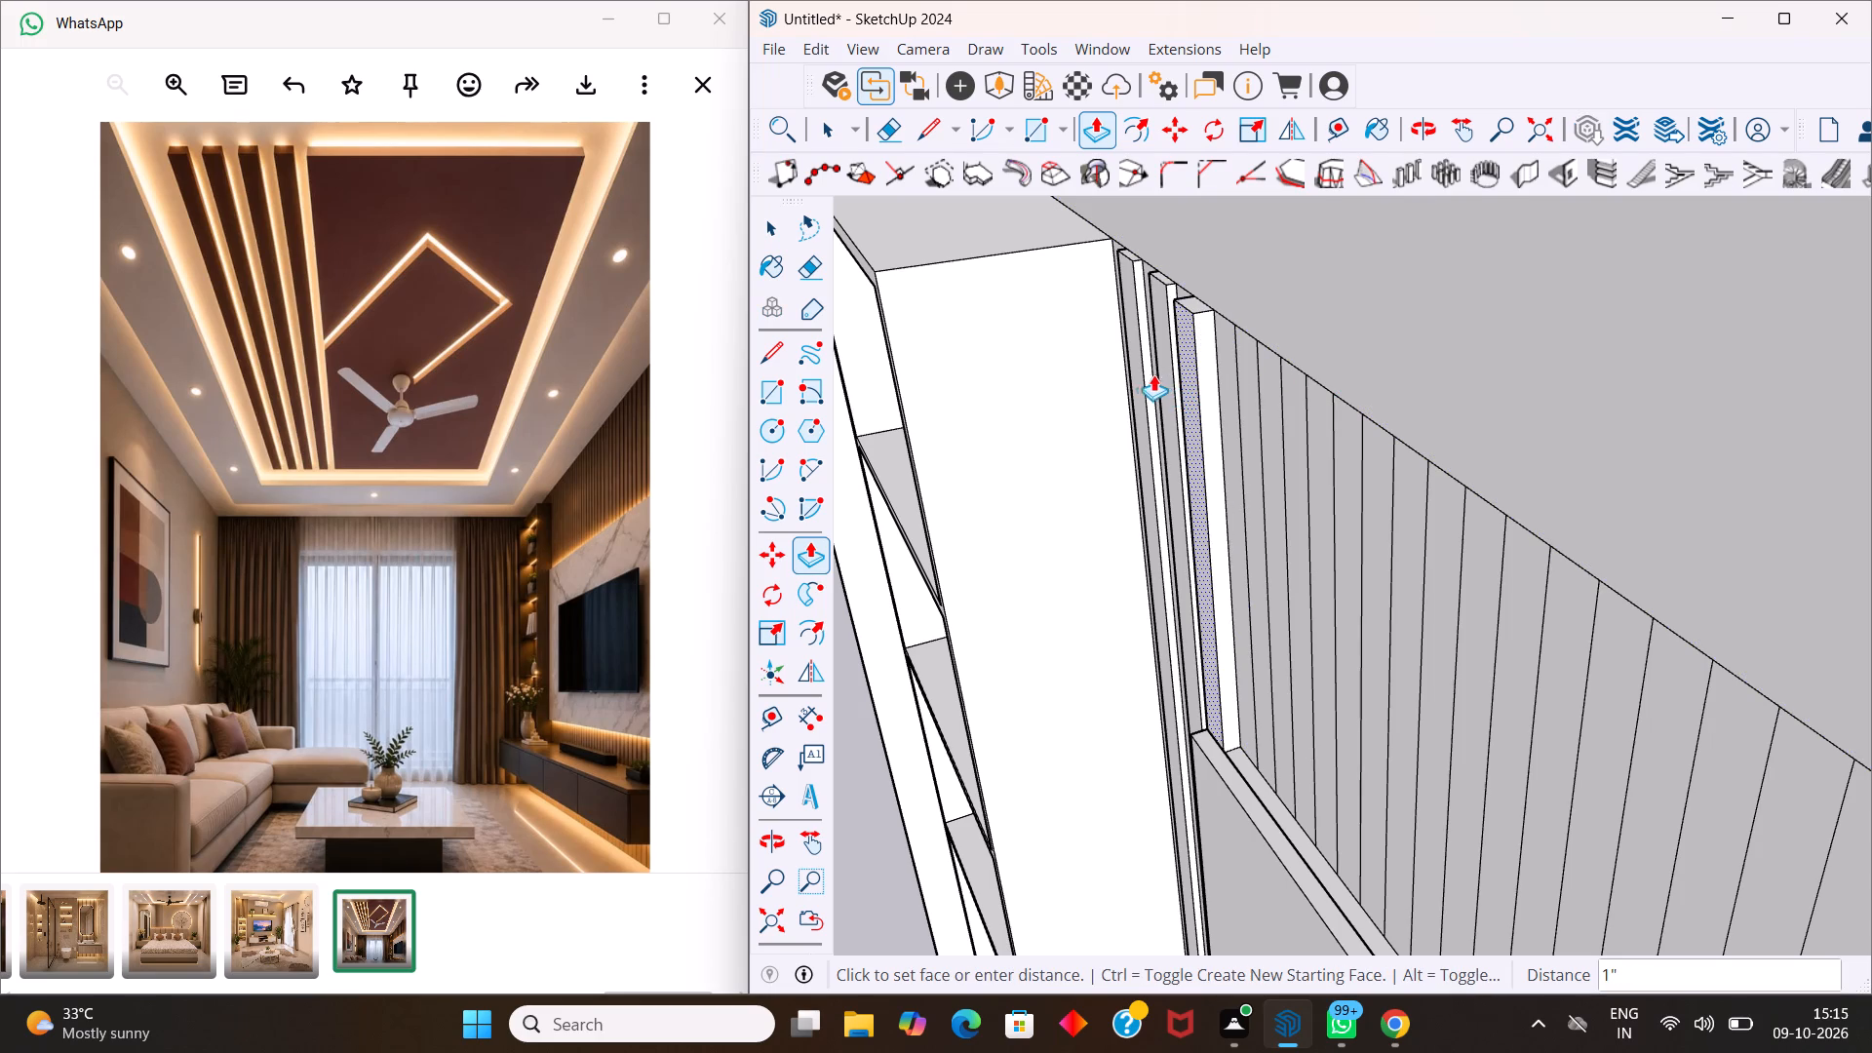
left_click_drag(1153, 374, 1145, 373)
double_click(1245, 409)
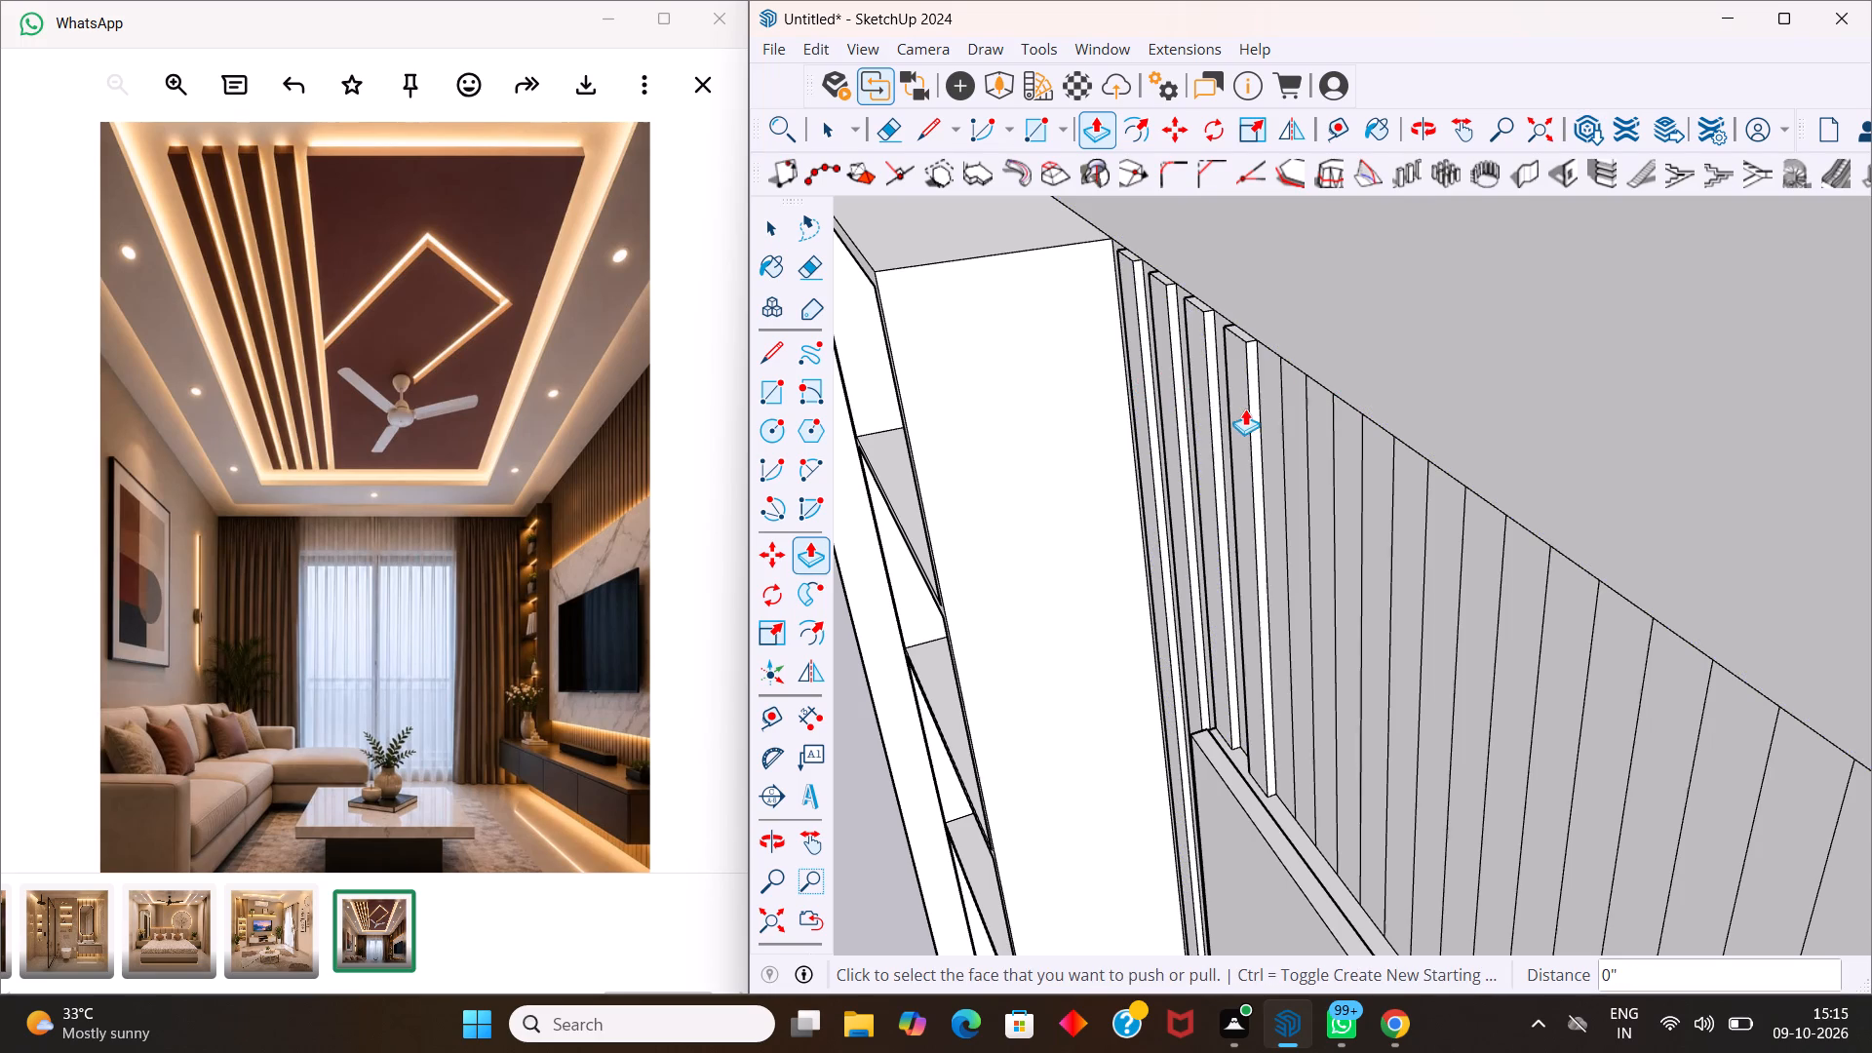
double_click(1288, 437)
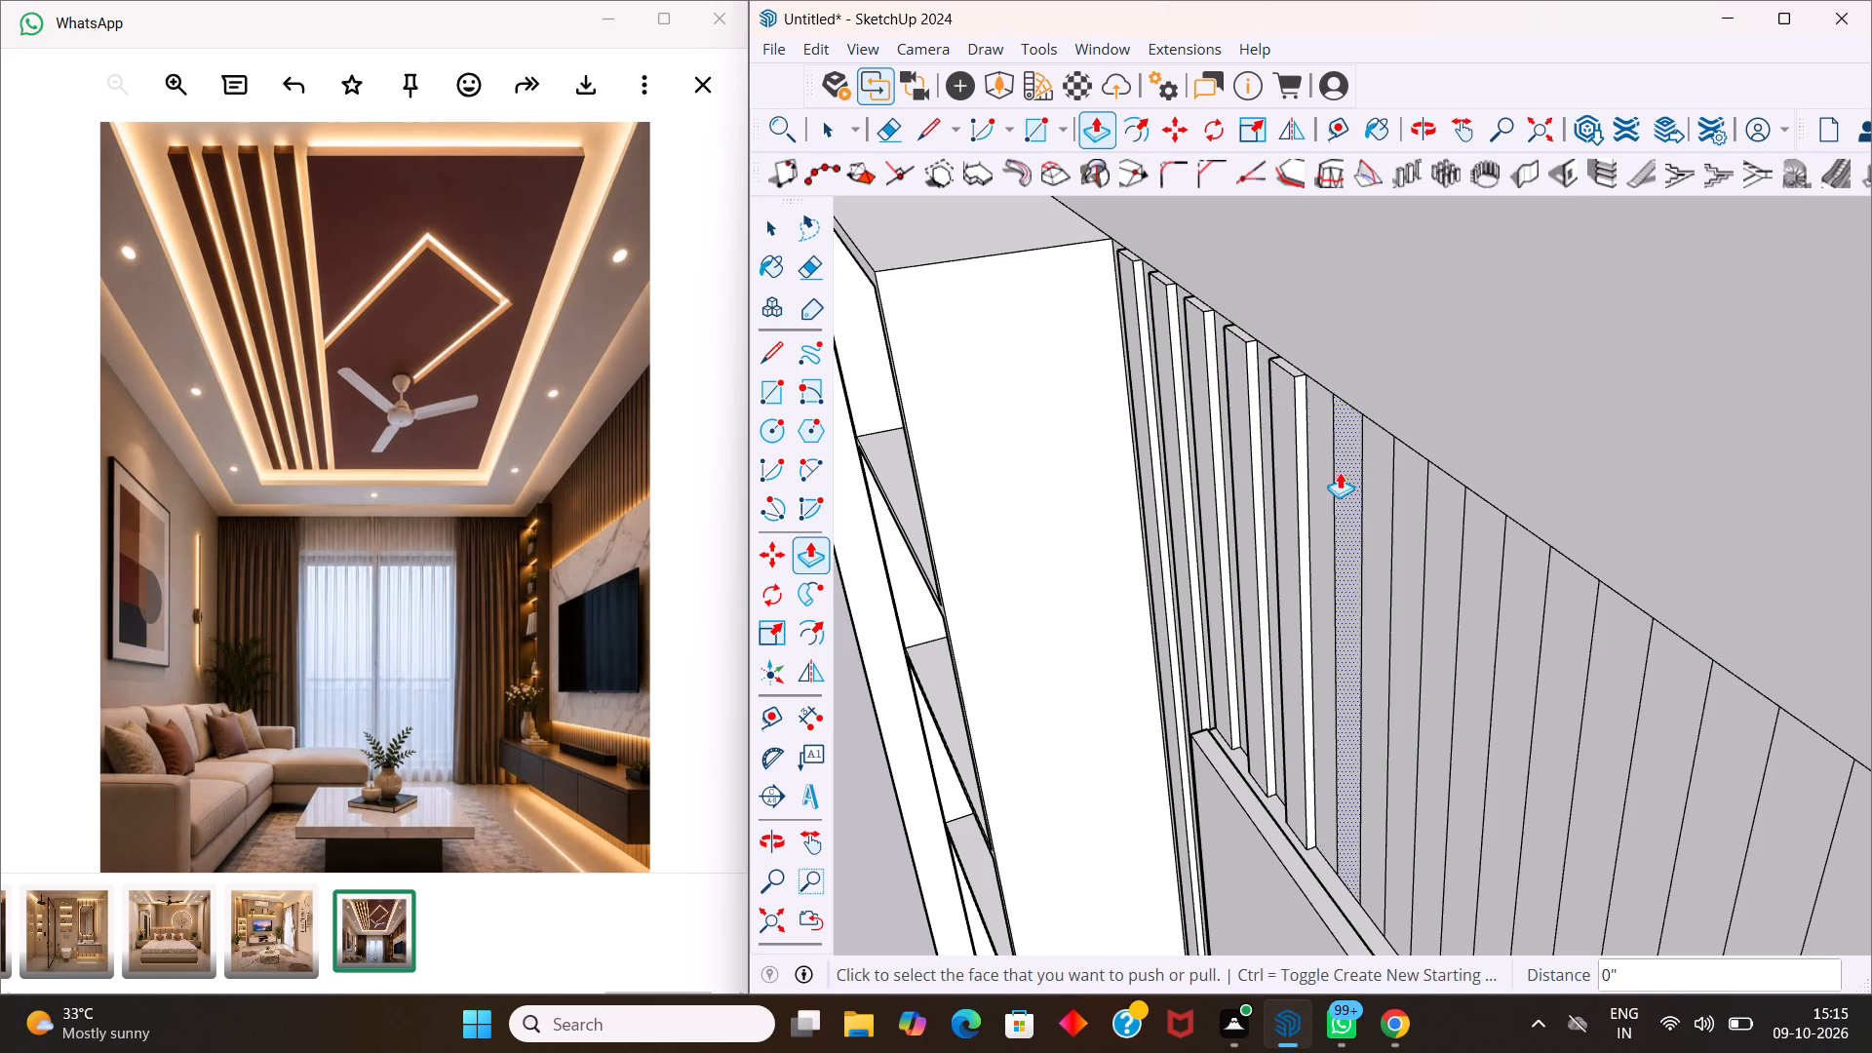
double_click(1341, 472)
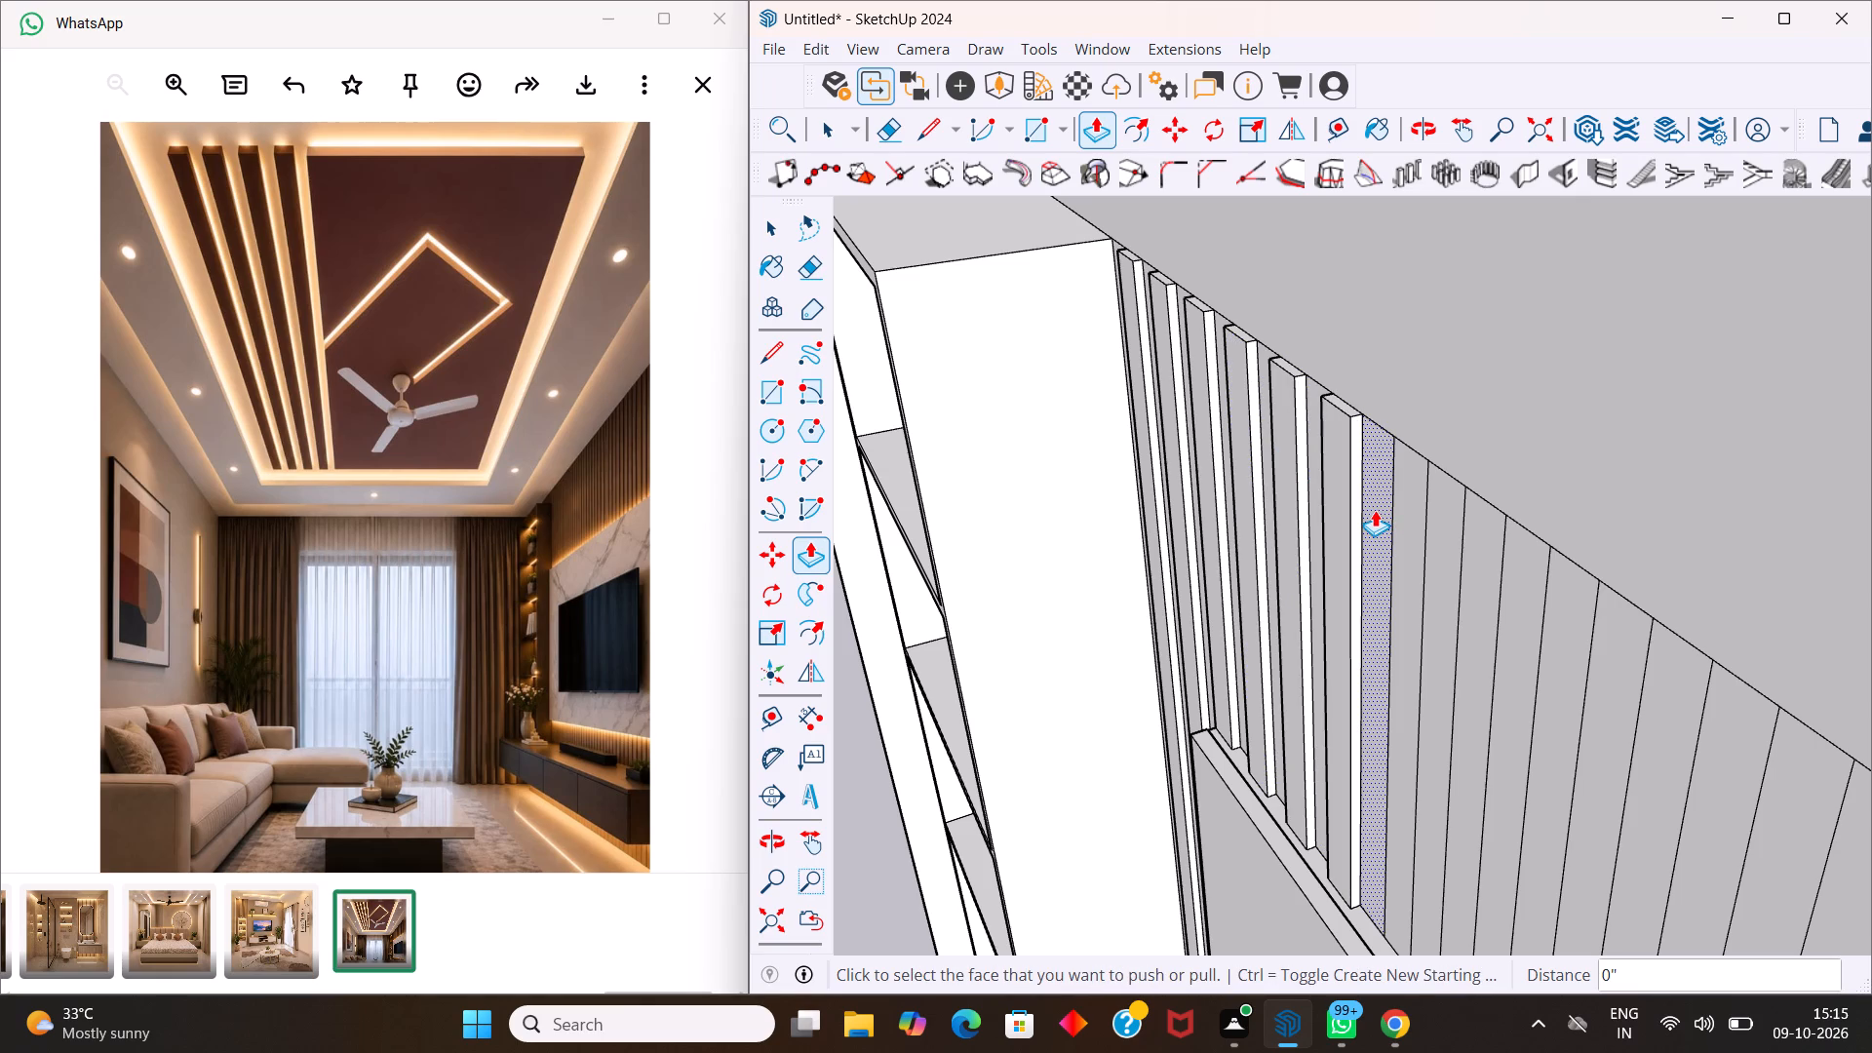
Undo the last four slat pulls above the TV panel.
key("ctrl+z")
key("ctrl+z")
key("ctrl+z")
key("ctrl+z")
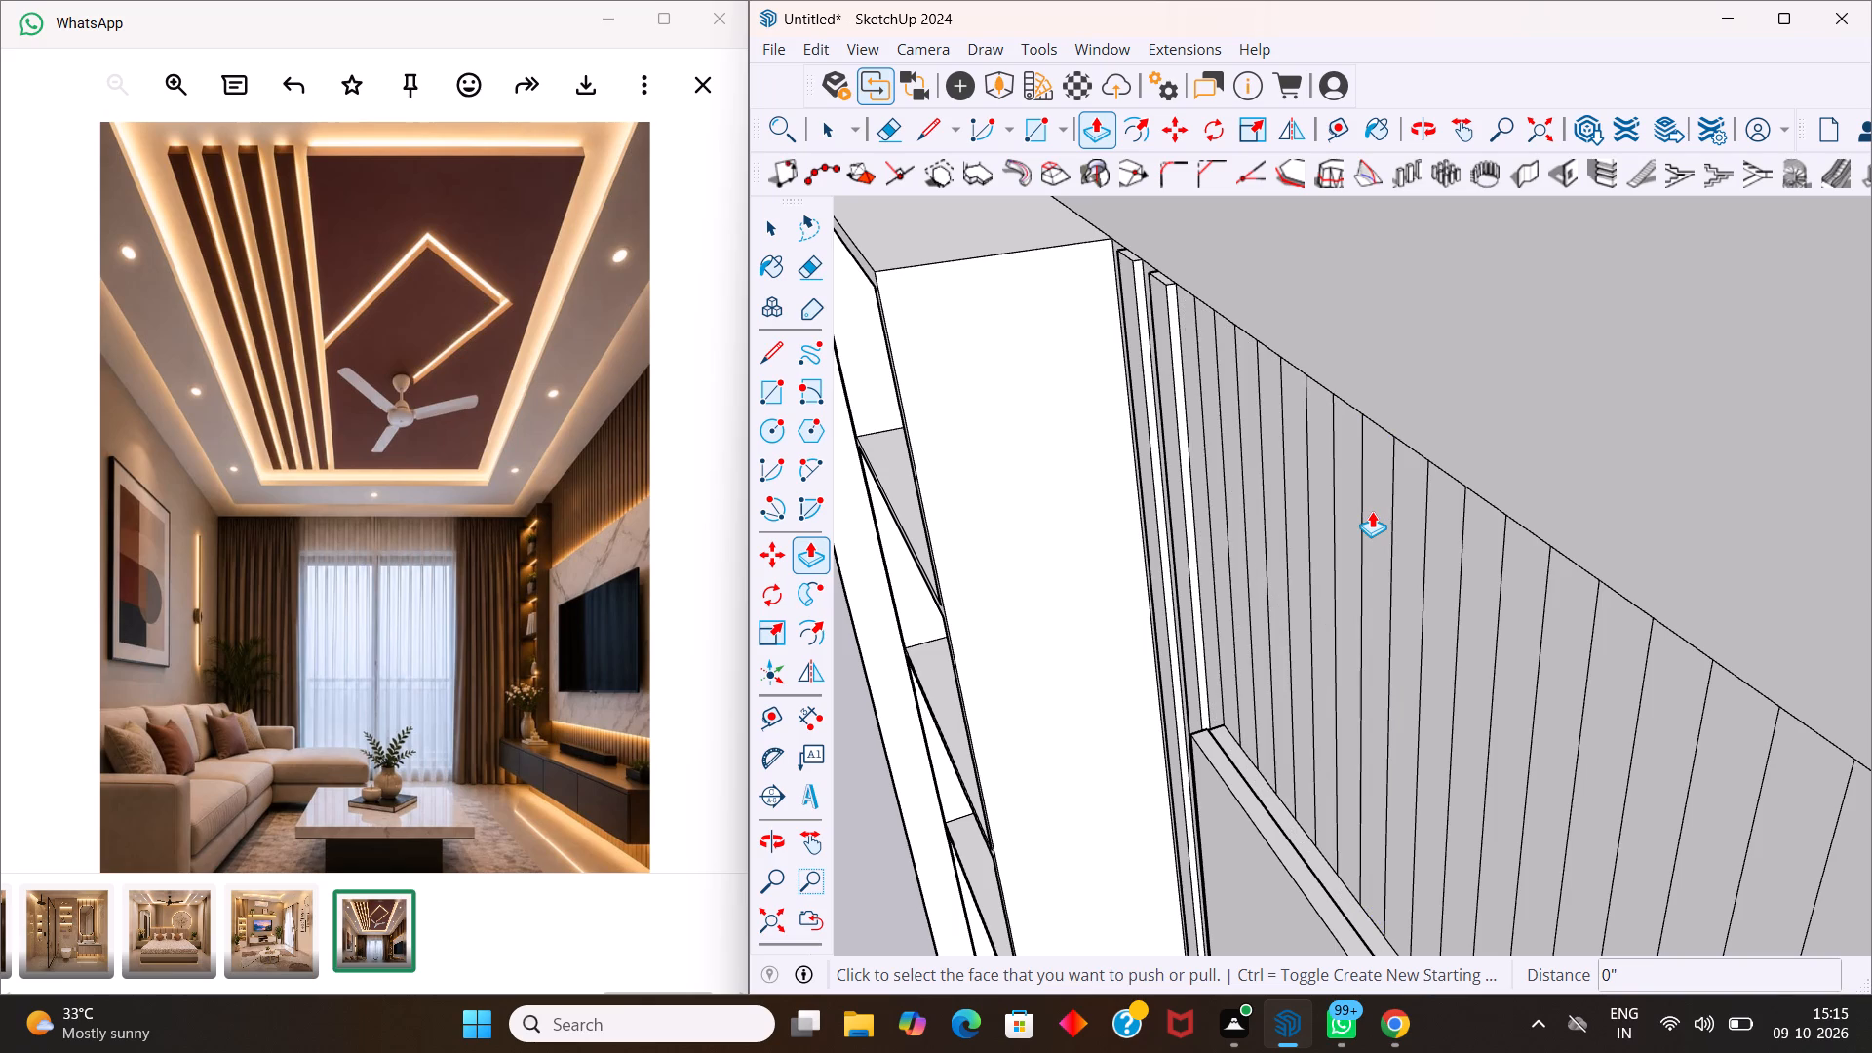
Examine how the slat strips meet the TV panel's upper corner nearest the shelving unit.
key("space")
scroll(1351, 547, "up", 1)
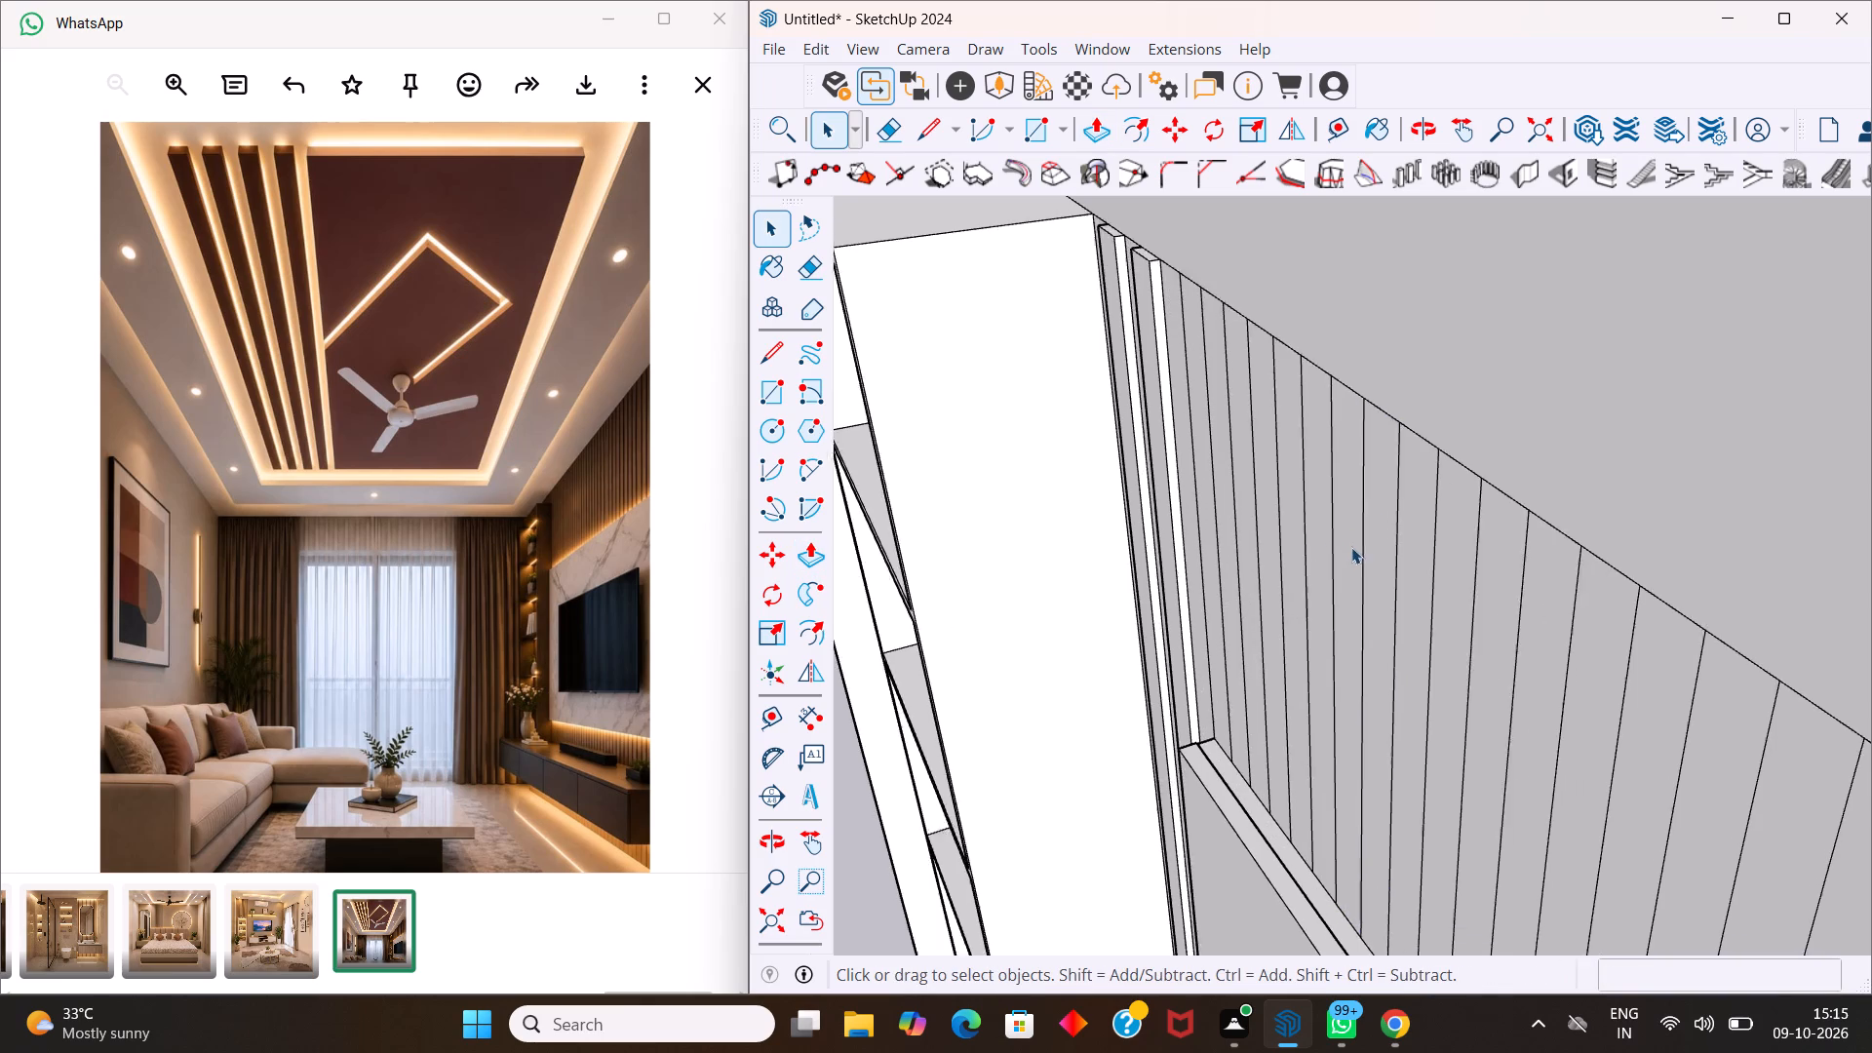
scroll(1351, 547, "up", 5)
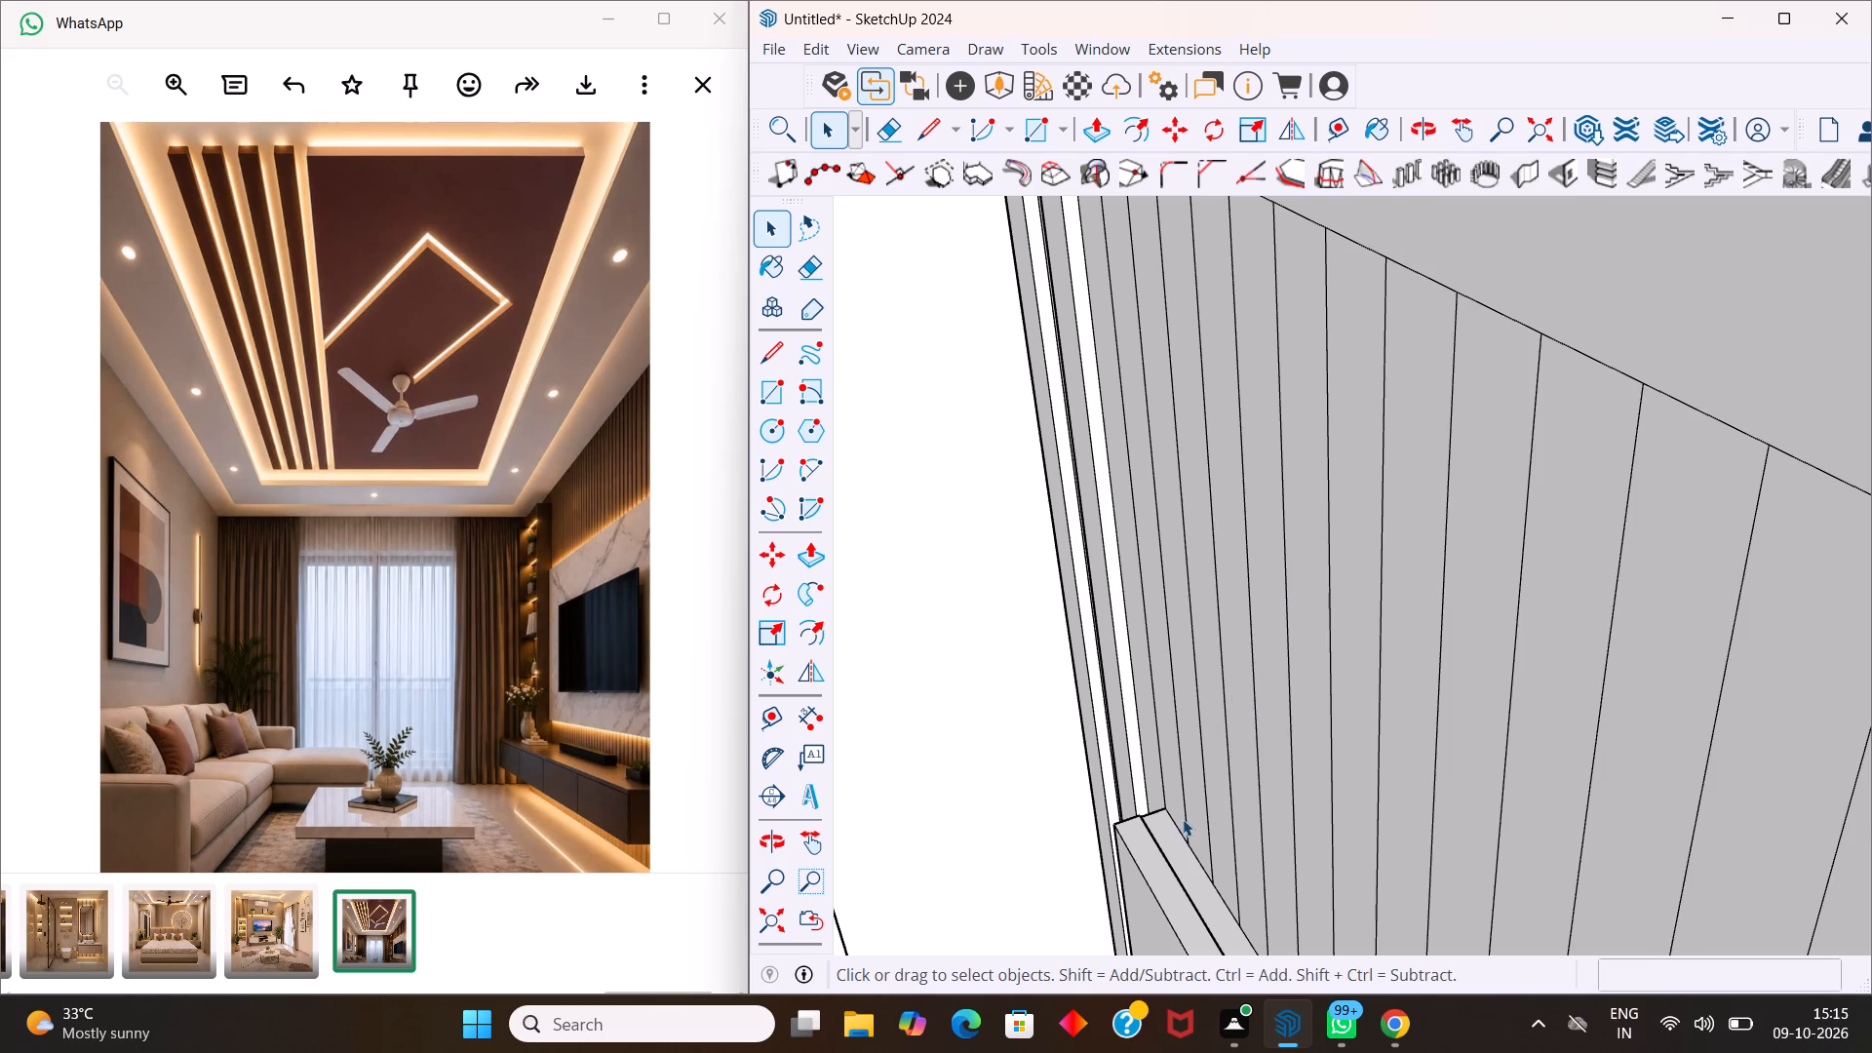
scroll(1183, 819, "up", 1)
scroll(1178, 811, "down", 4)
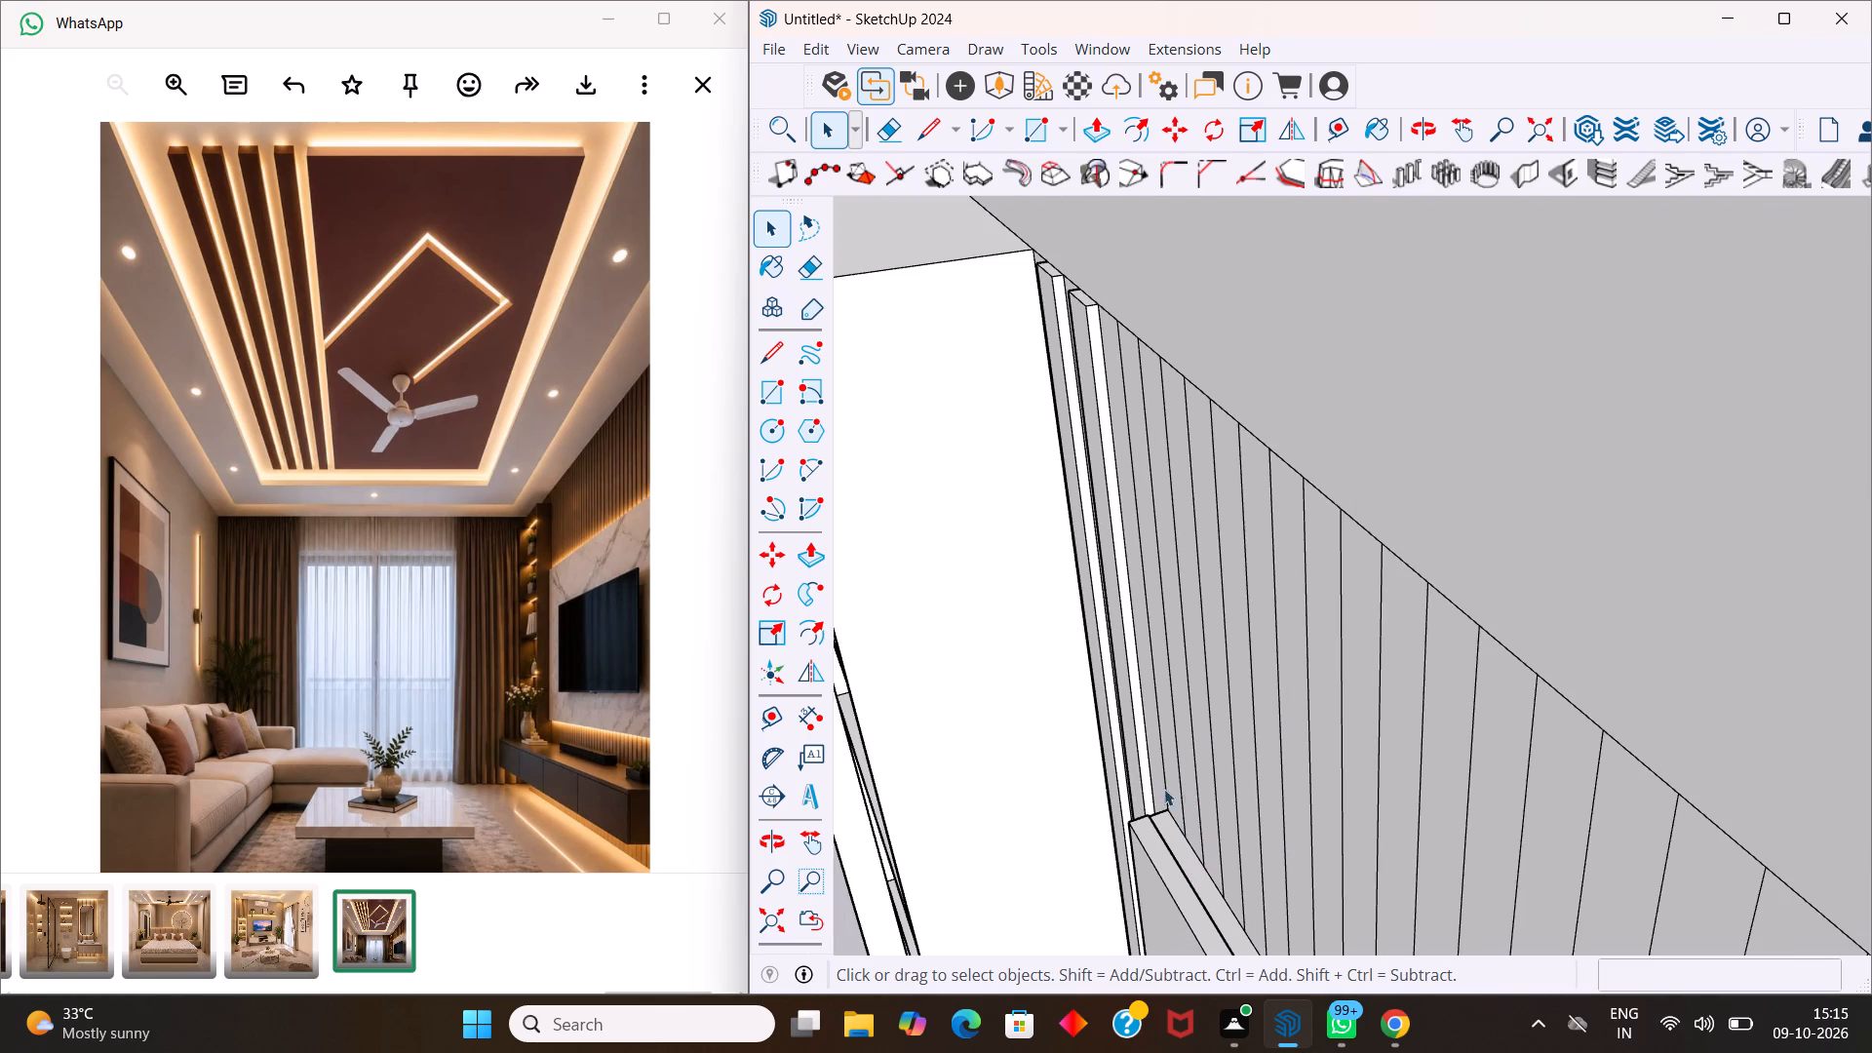
scroll(1179, 521, "up", 1)
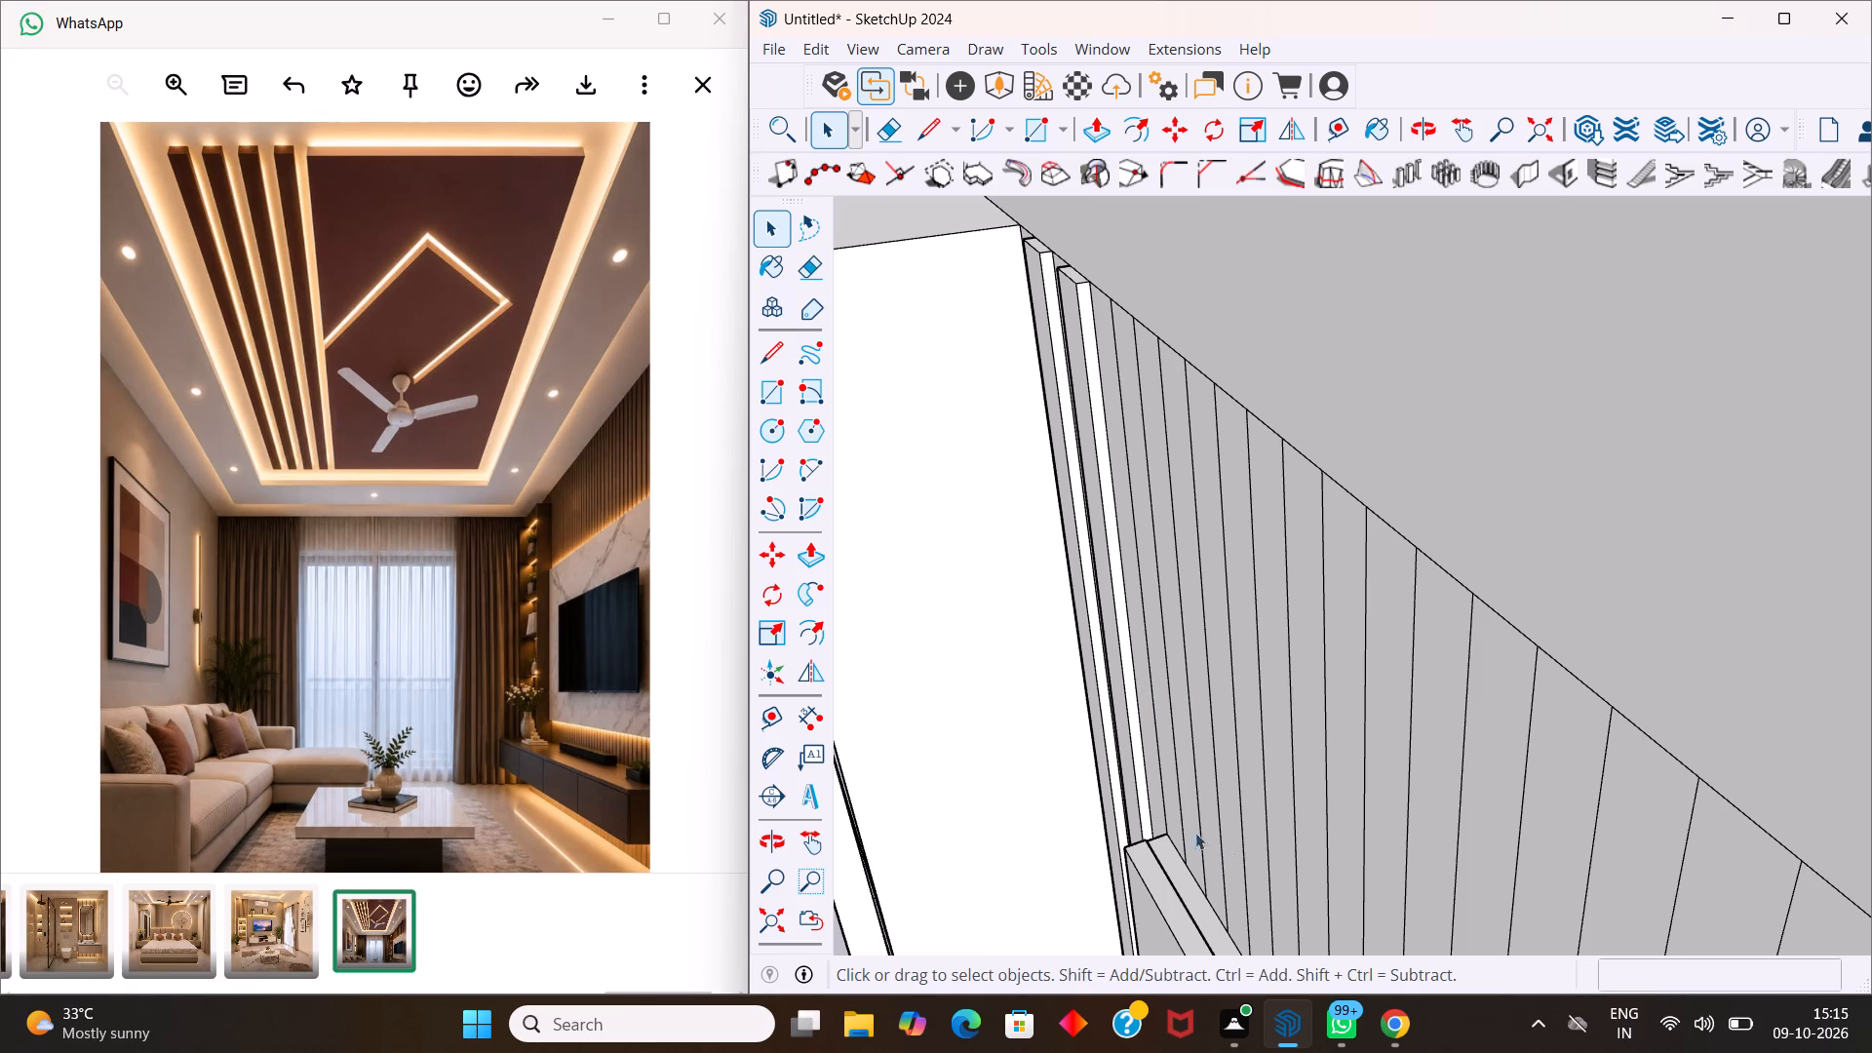
scroll(1189, 830, "up", 3)
middle_click_drag(1189, 834, 1052, 854)
scroll(1118, 836, "up", 2)
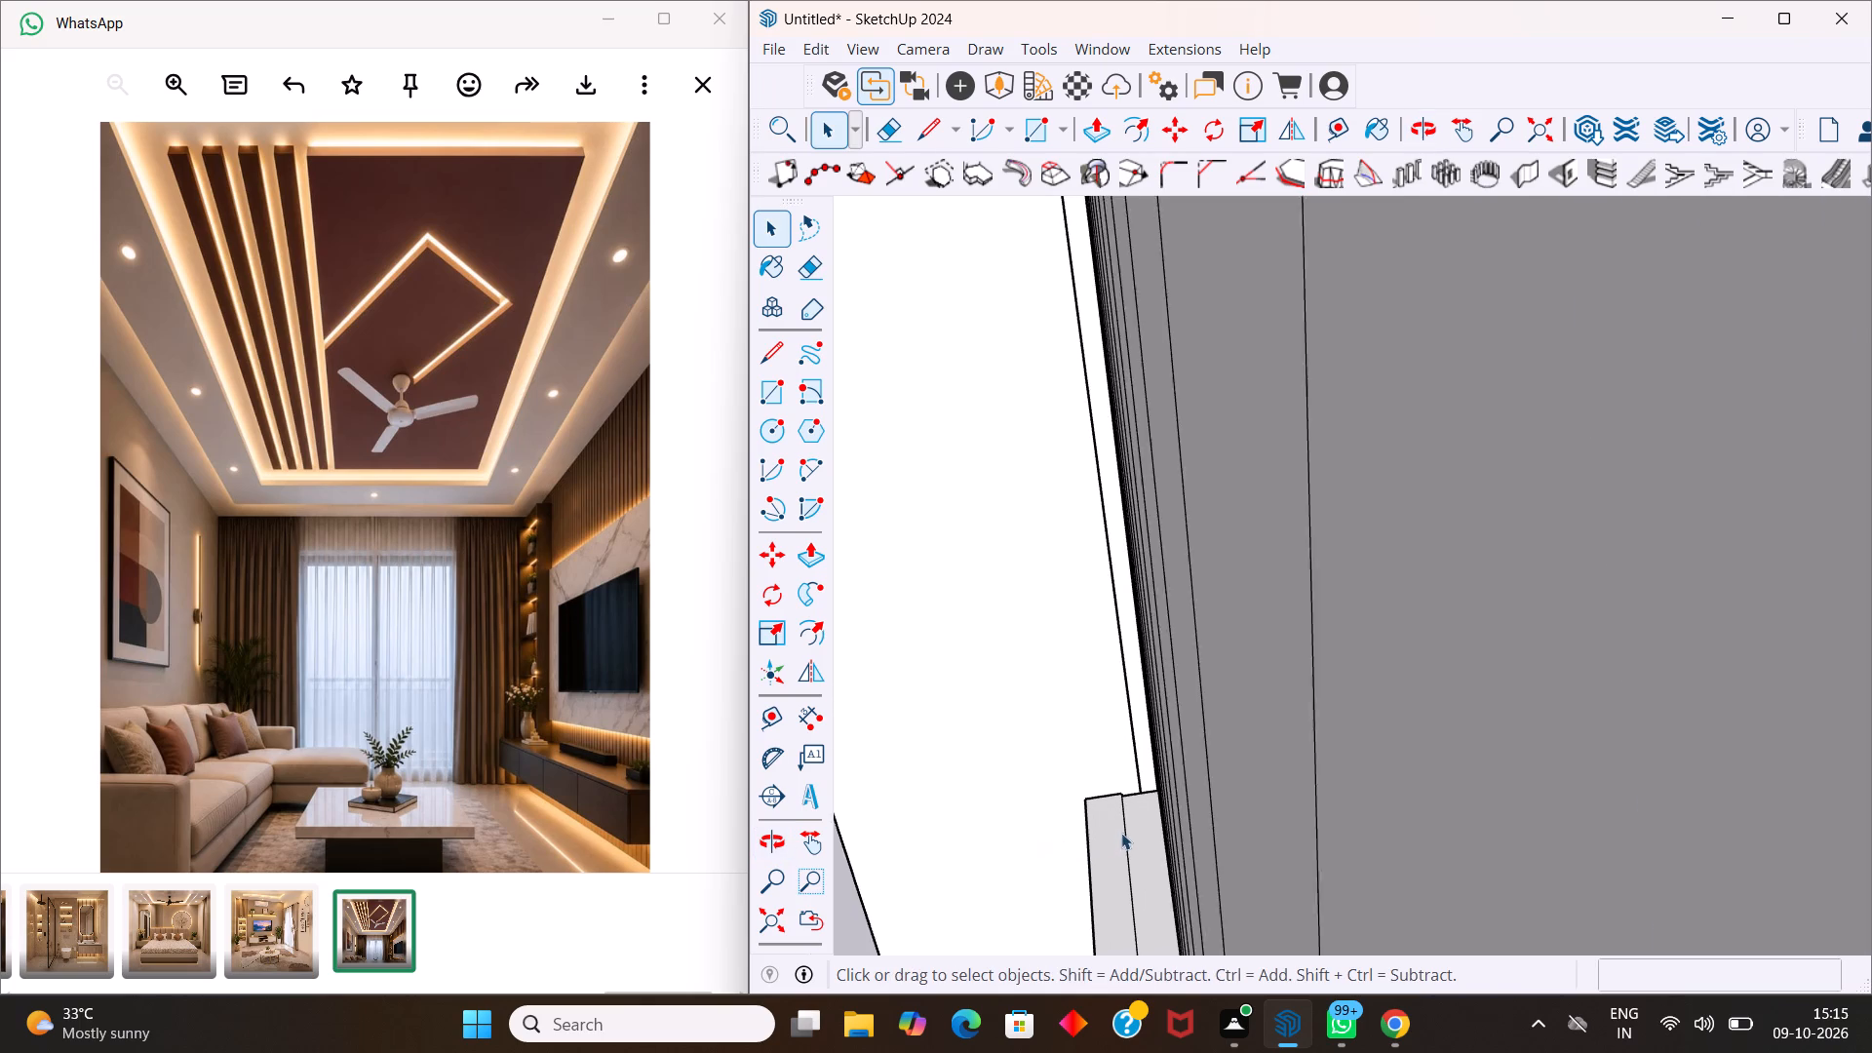
scroll(1121, 833, "up", 5)
middle_click_drag(1128, 820, 1420, 879)
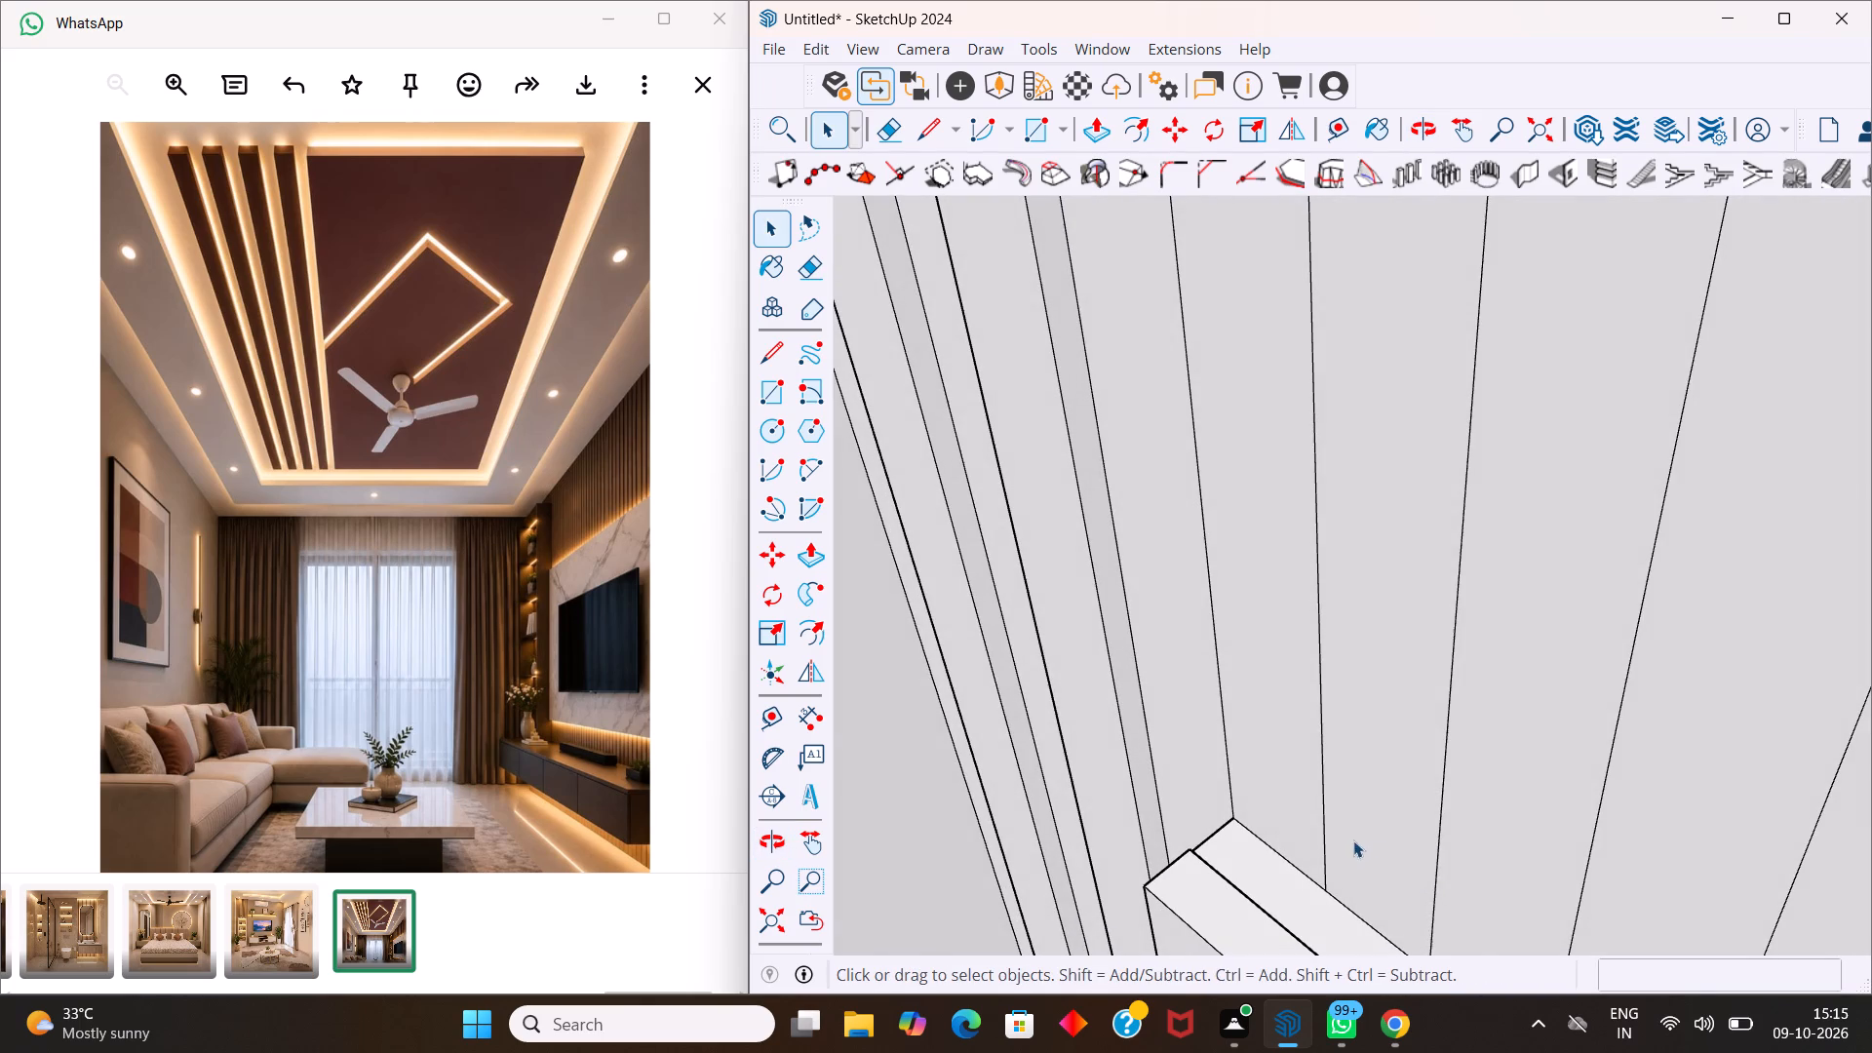
Examine the strips along the whole slatted wall above and behind the raised TV panel from several angles.
scroll(1334, 817, "down", 16)
scroll(1316, 786, "down", 8)
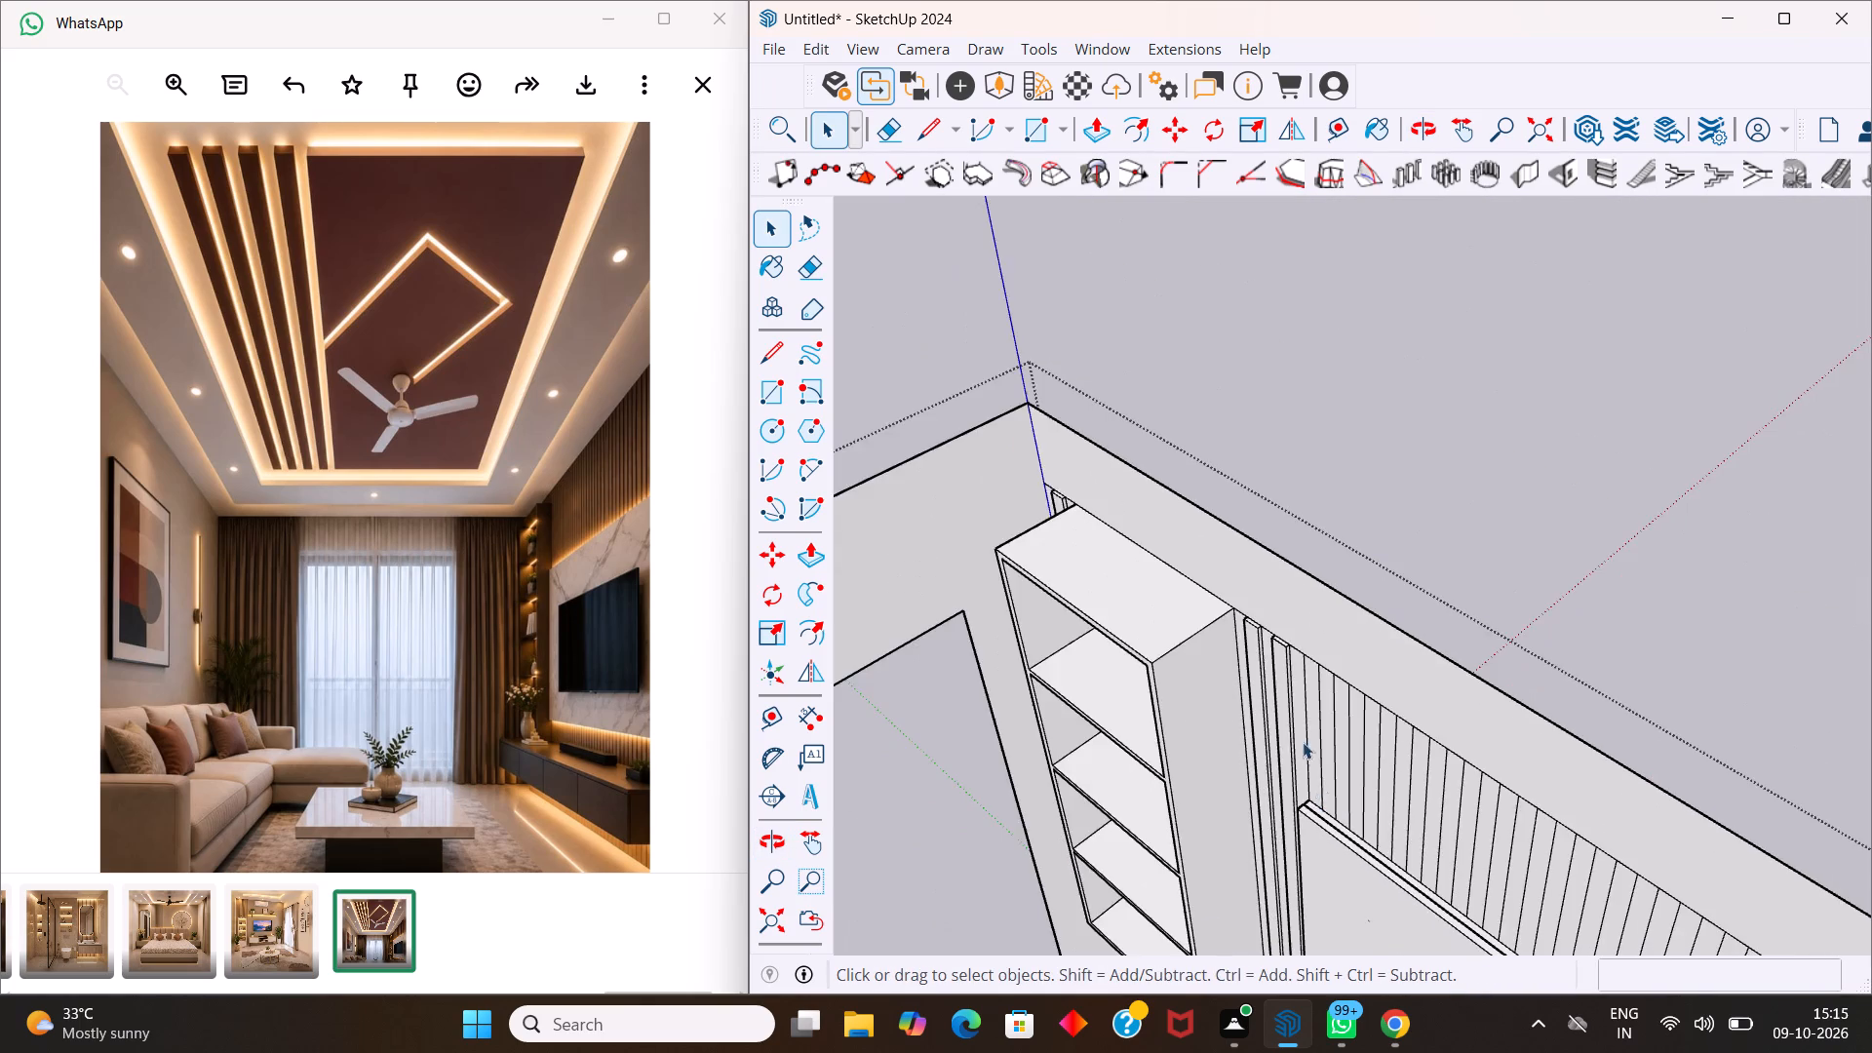
scroll(1303, 742, "down", 9)
scroll(1391, 870, "up", 9)
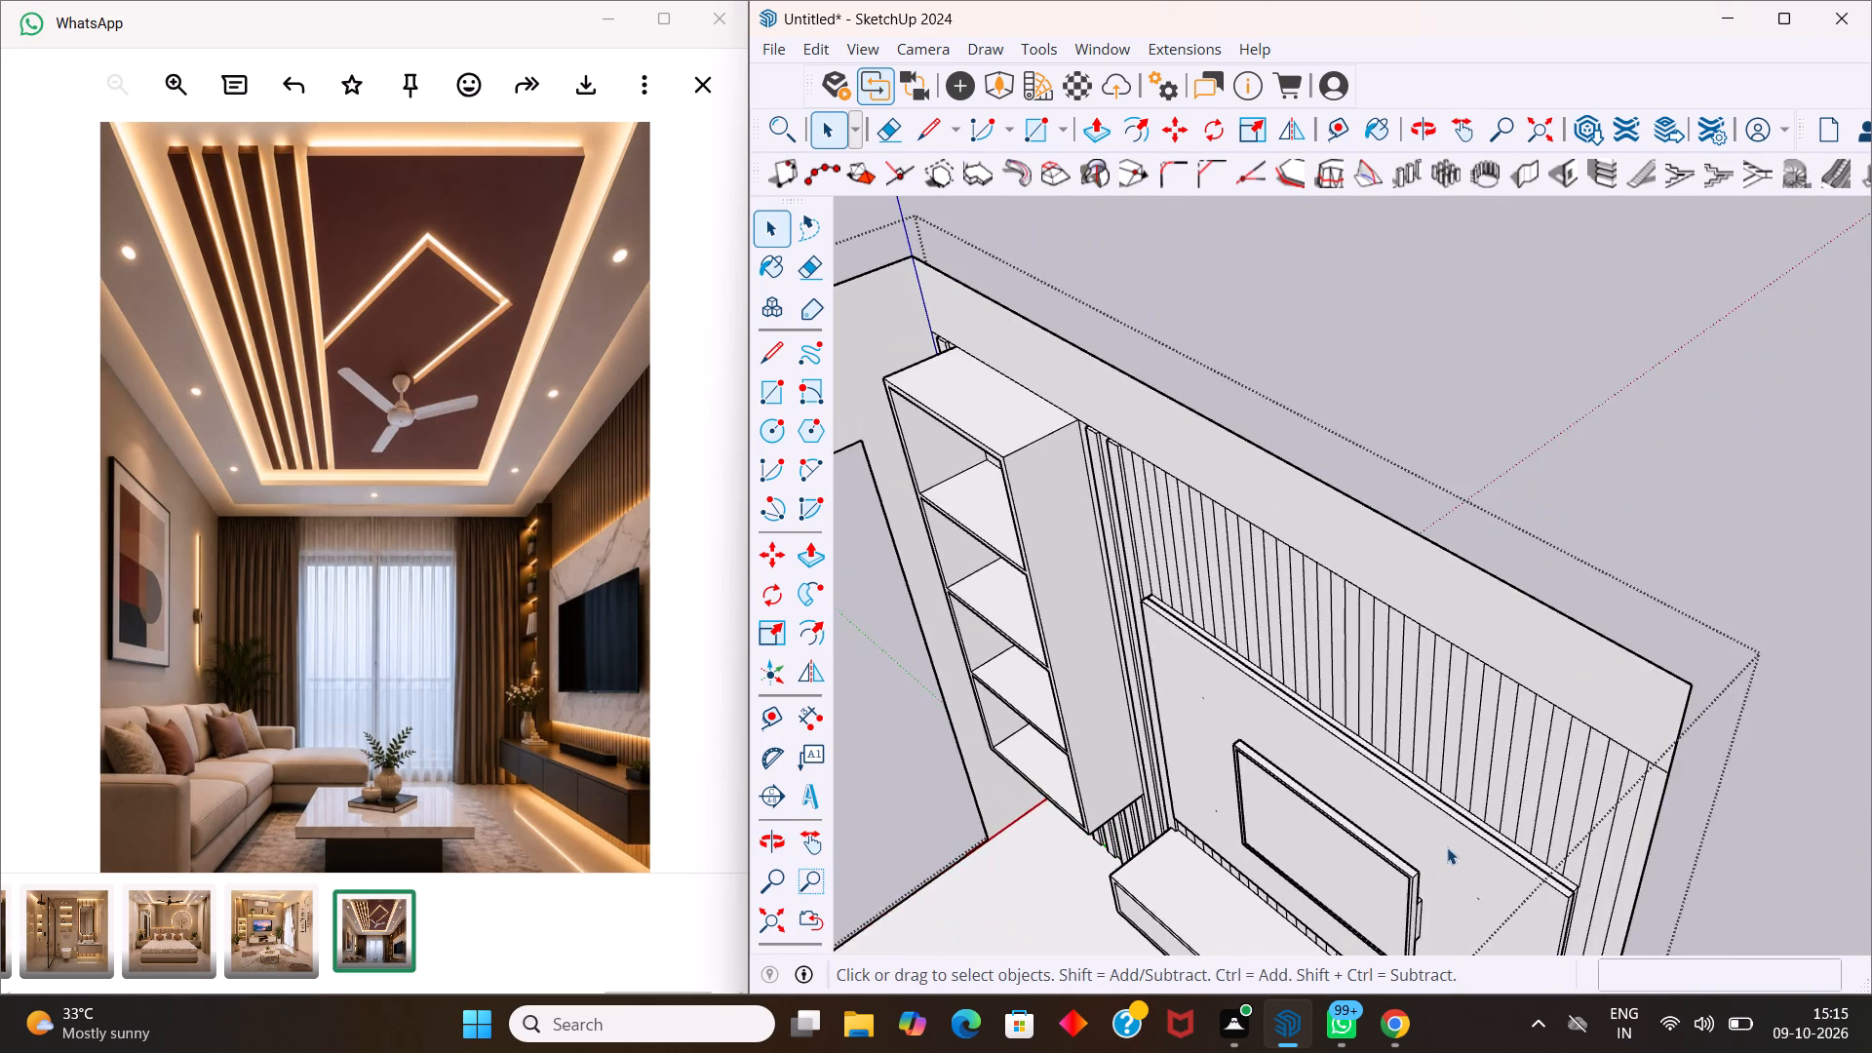
middle_click_drag(1447, 845, 1142, 733)
middle_click(1142, 733)
scroll(1181, 743, "up", 2)
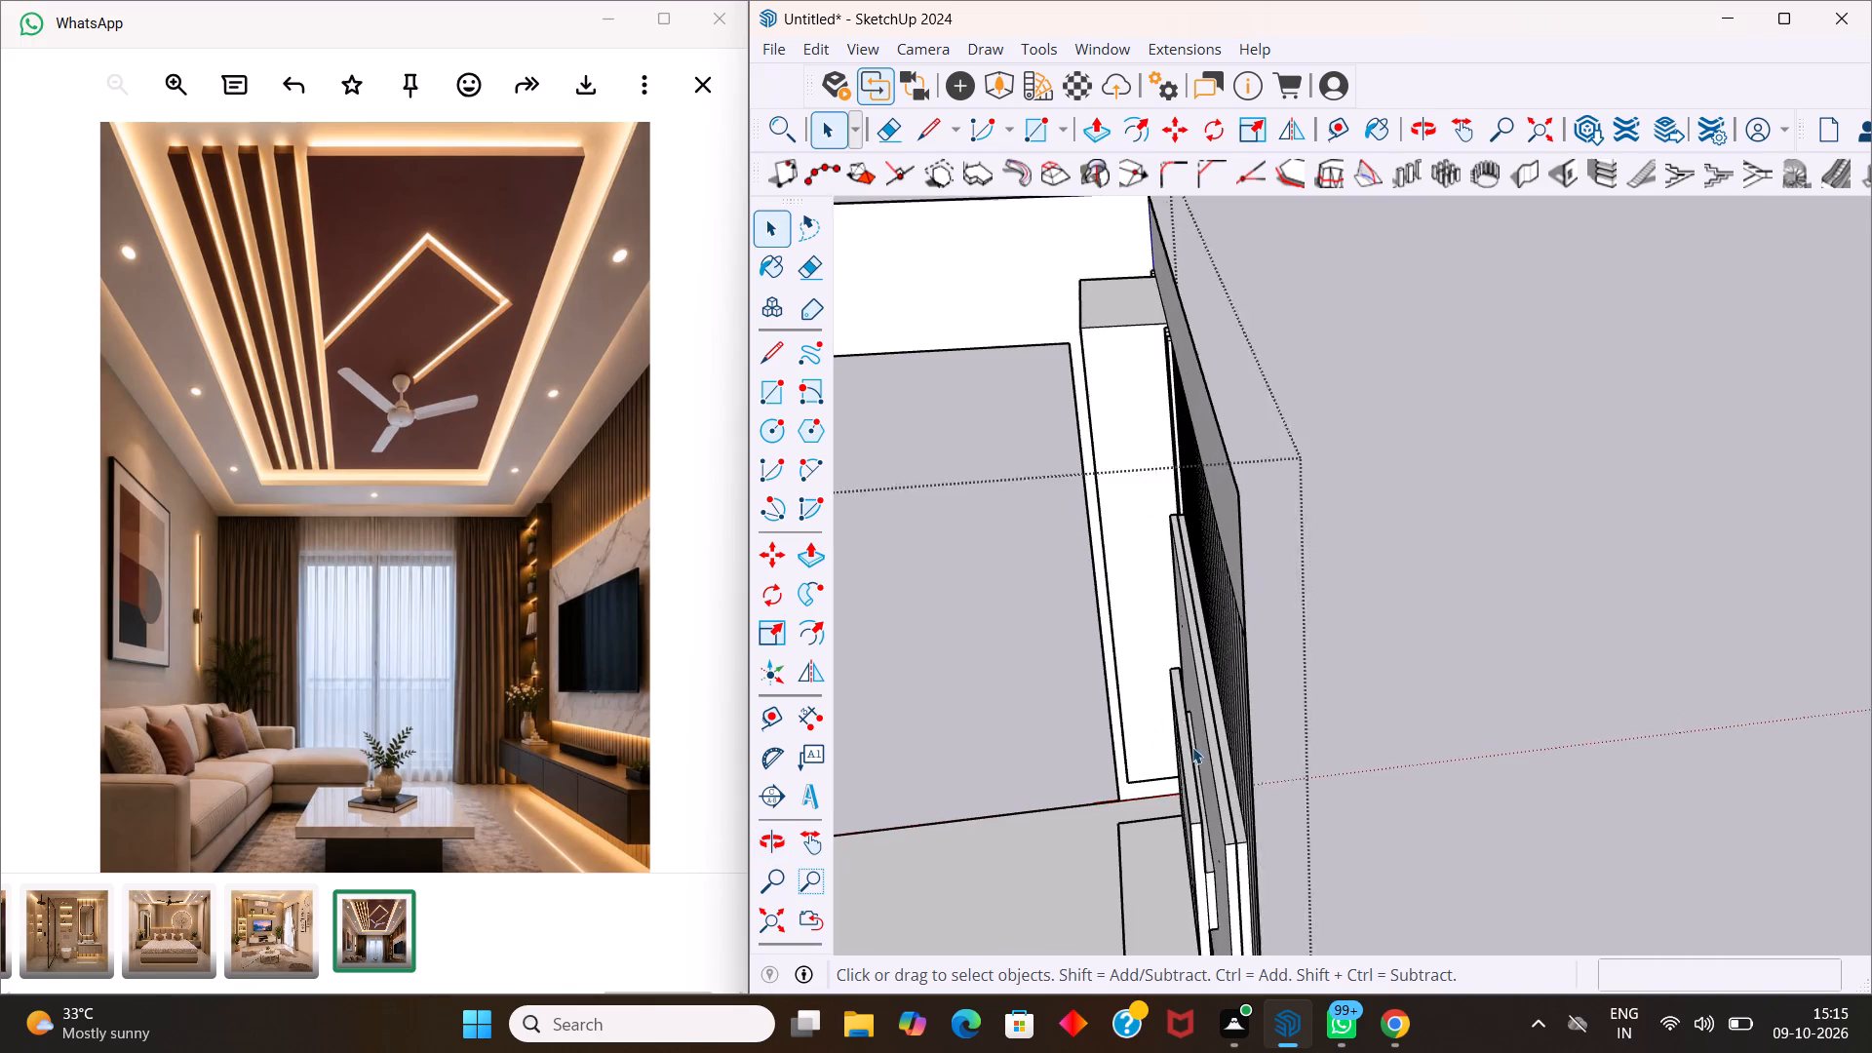
scroll(1192, 747, "up", 6)
middle_click_drag(1221, 740, 1397, 859)
scroll(1329, 682, "up", 1)
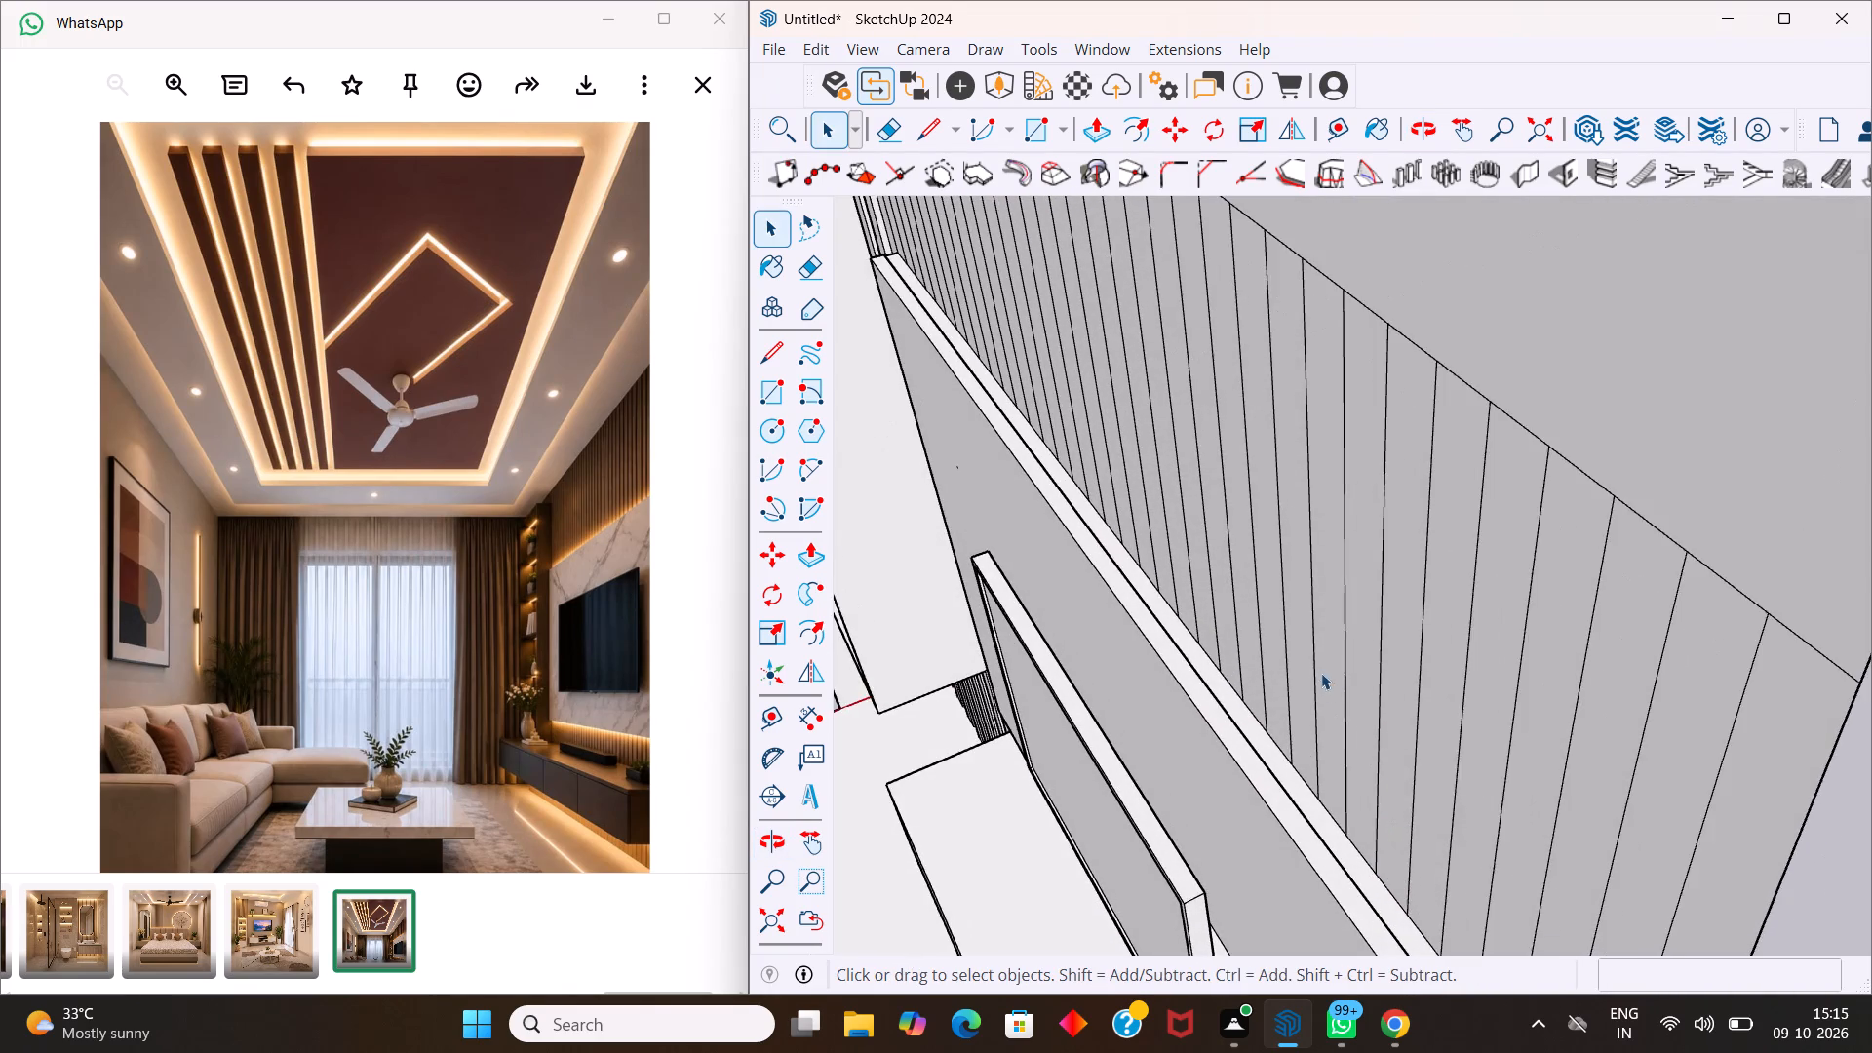
scroll(1319, 669, "down", 10)
scroll(1094, 390, "up", 2)
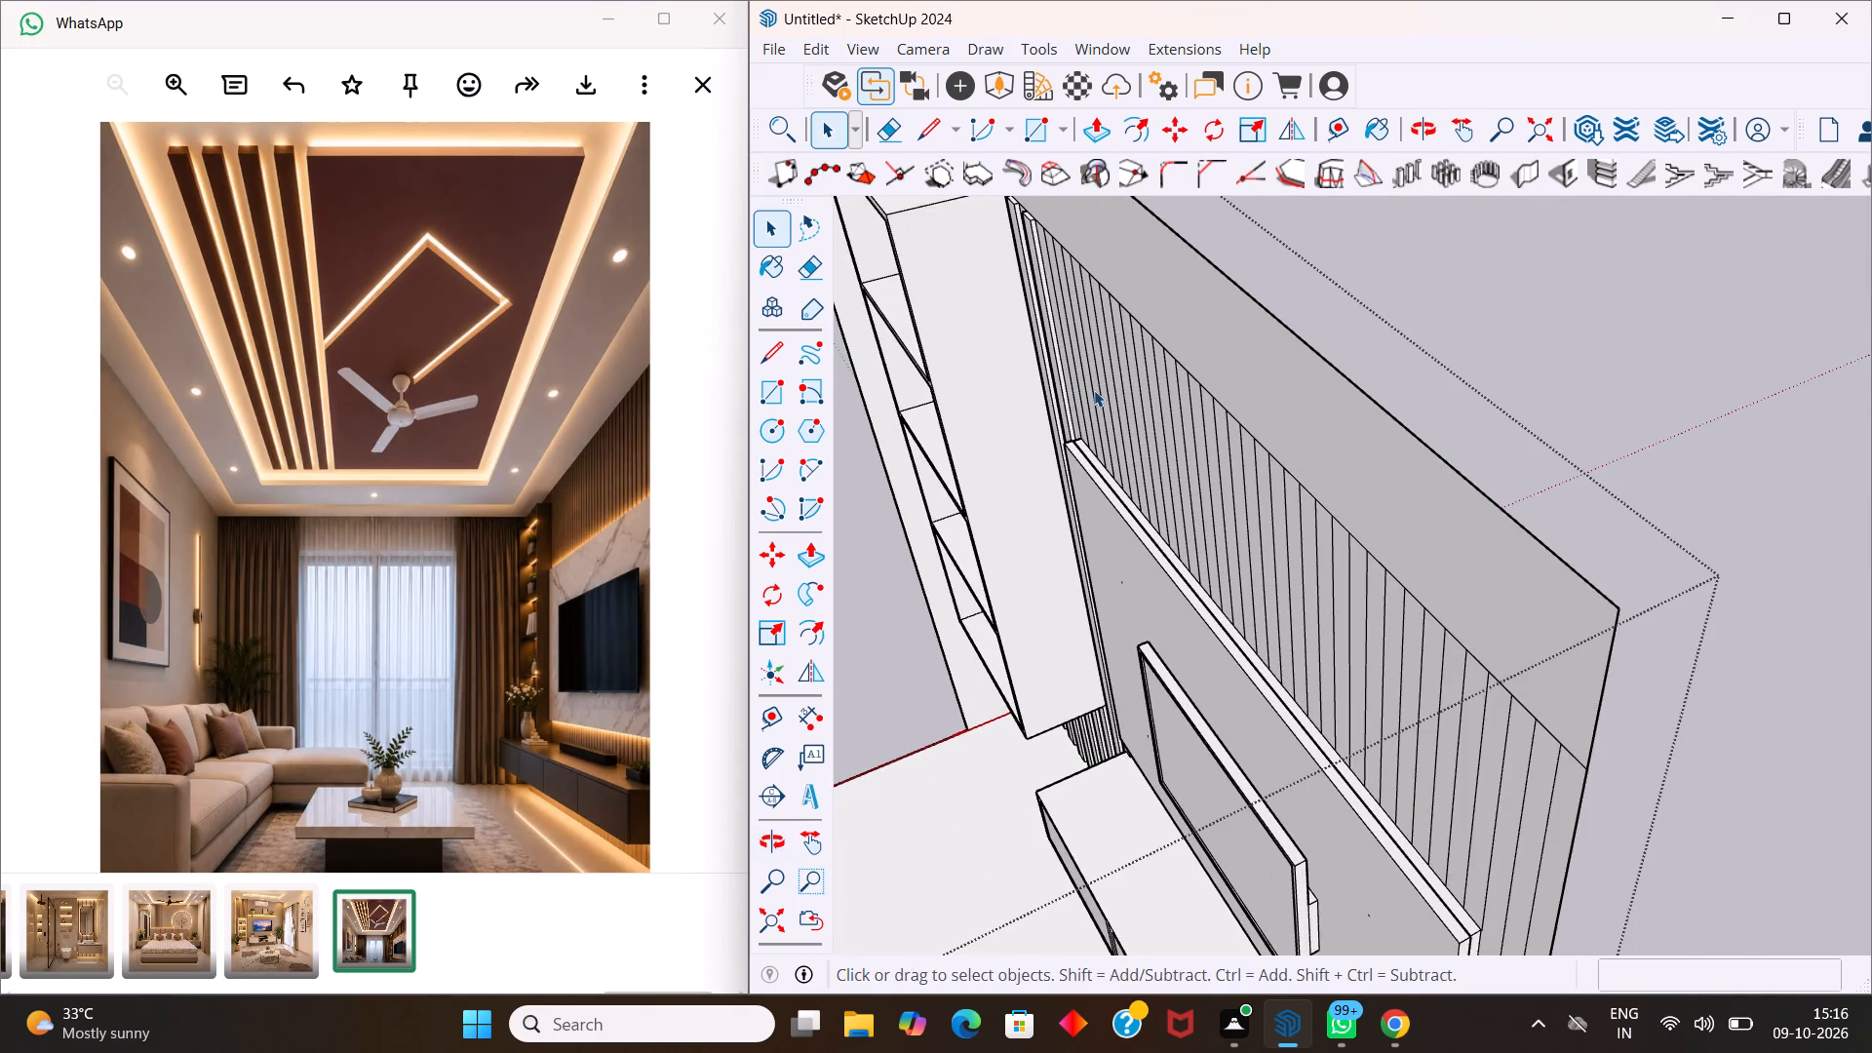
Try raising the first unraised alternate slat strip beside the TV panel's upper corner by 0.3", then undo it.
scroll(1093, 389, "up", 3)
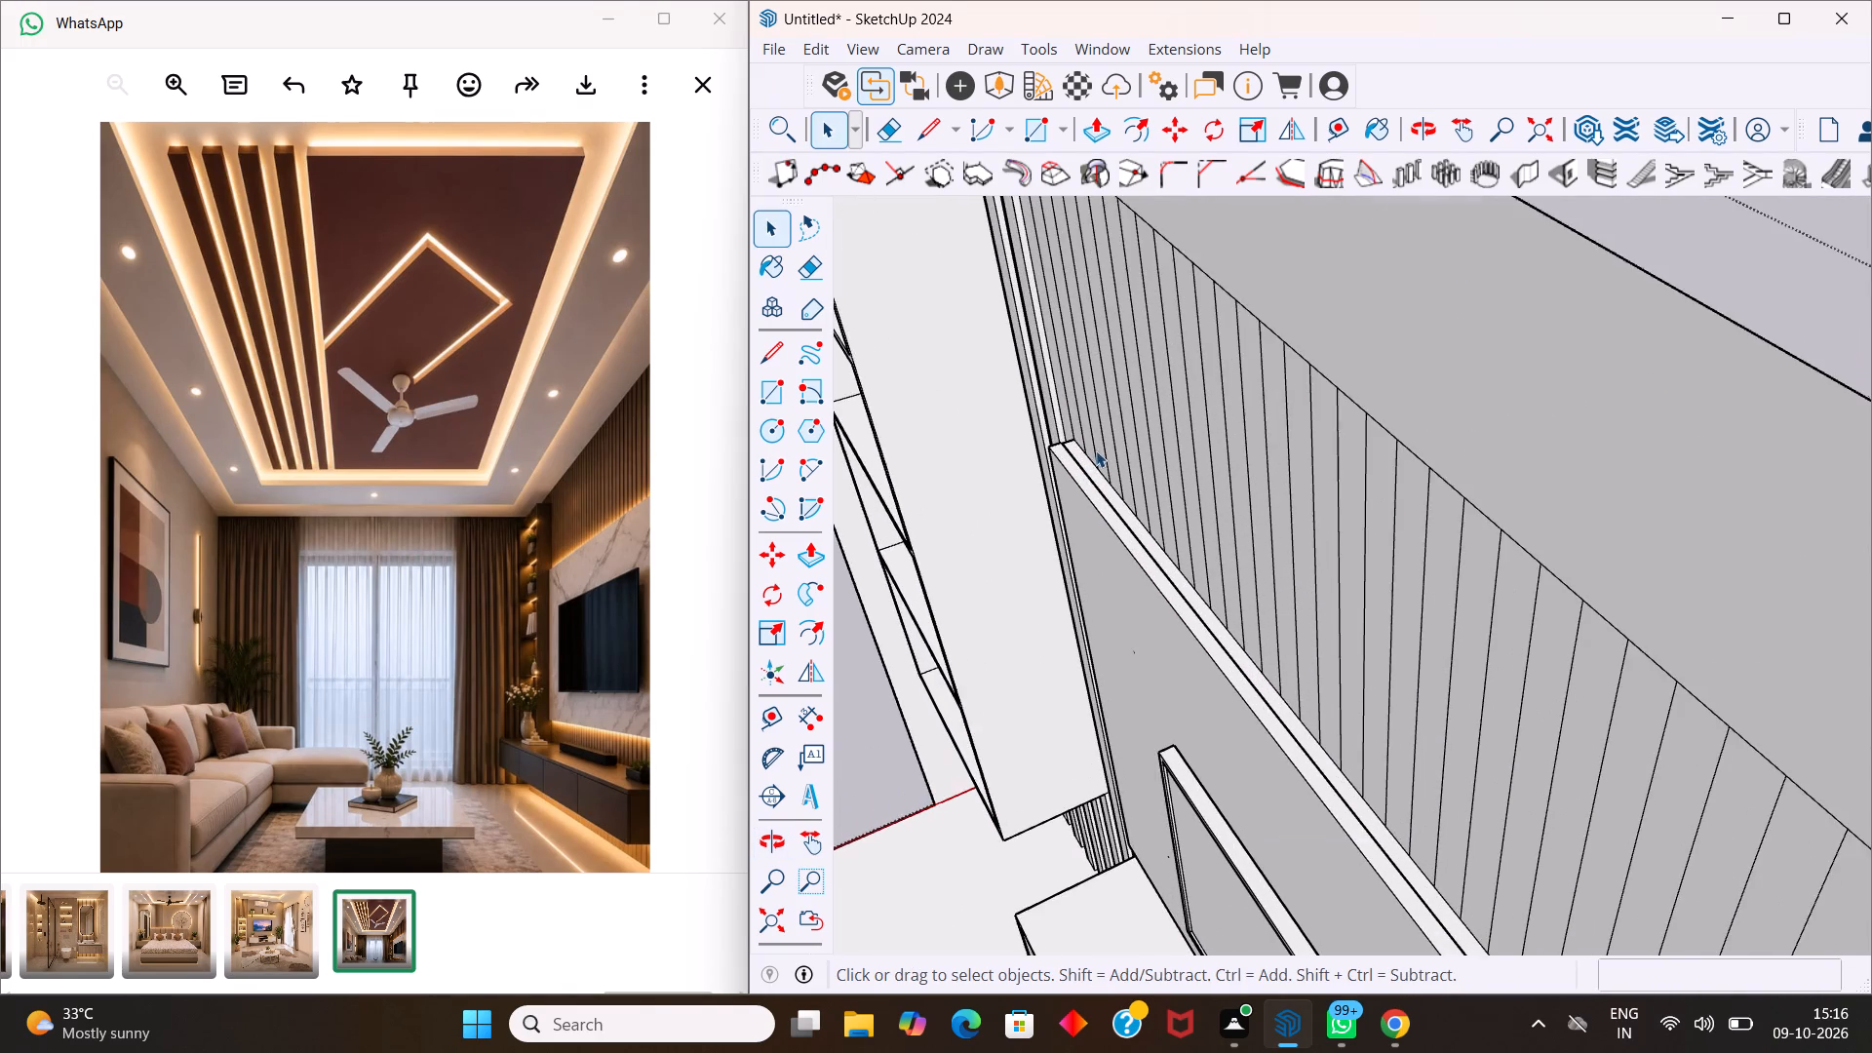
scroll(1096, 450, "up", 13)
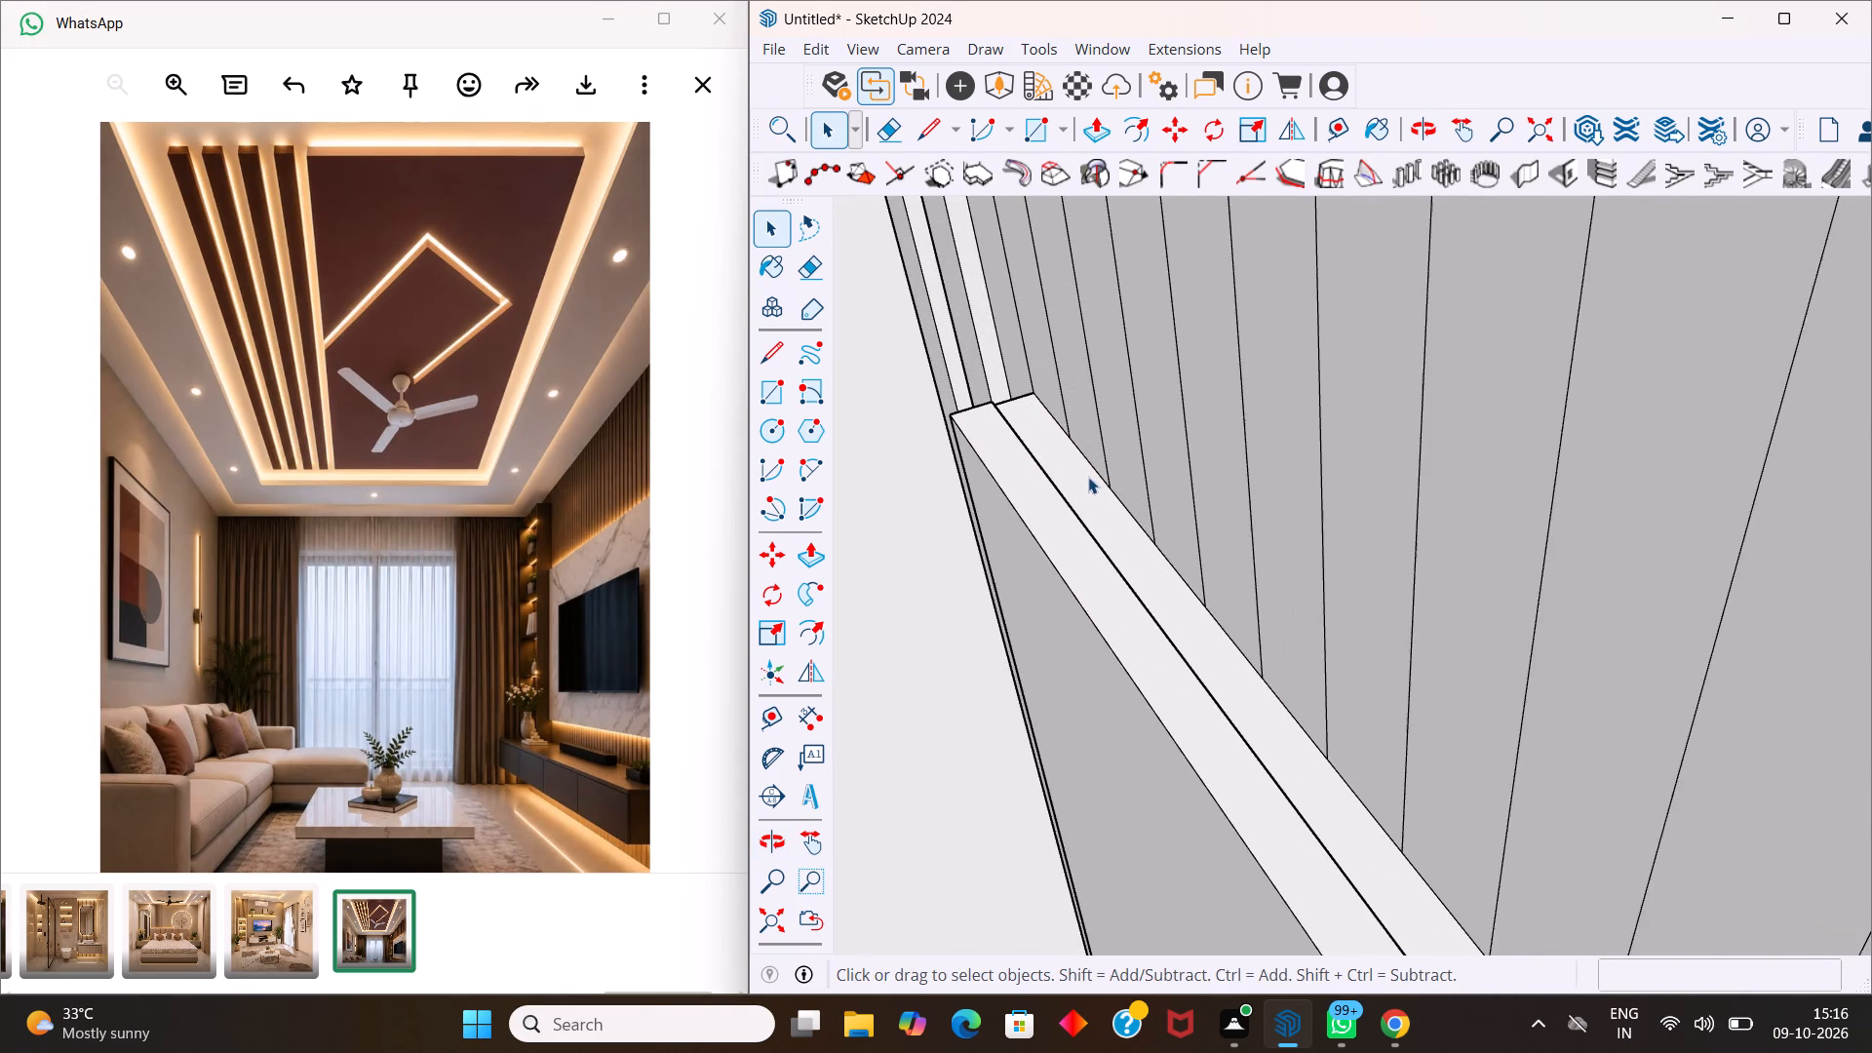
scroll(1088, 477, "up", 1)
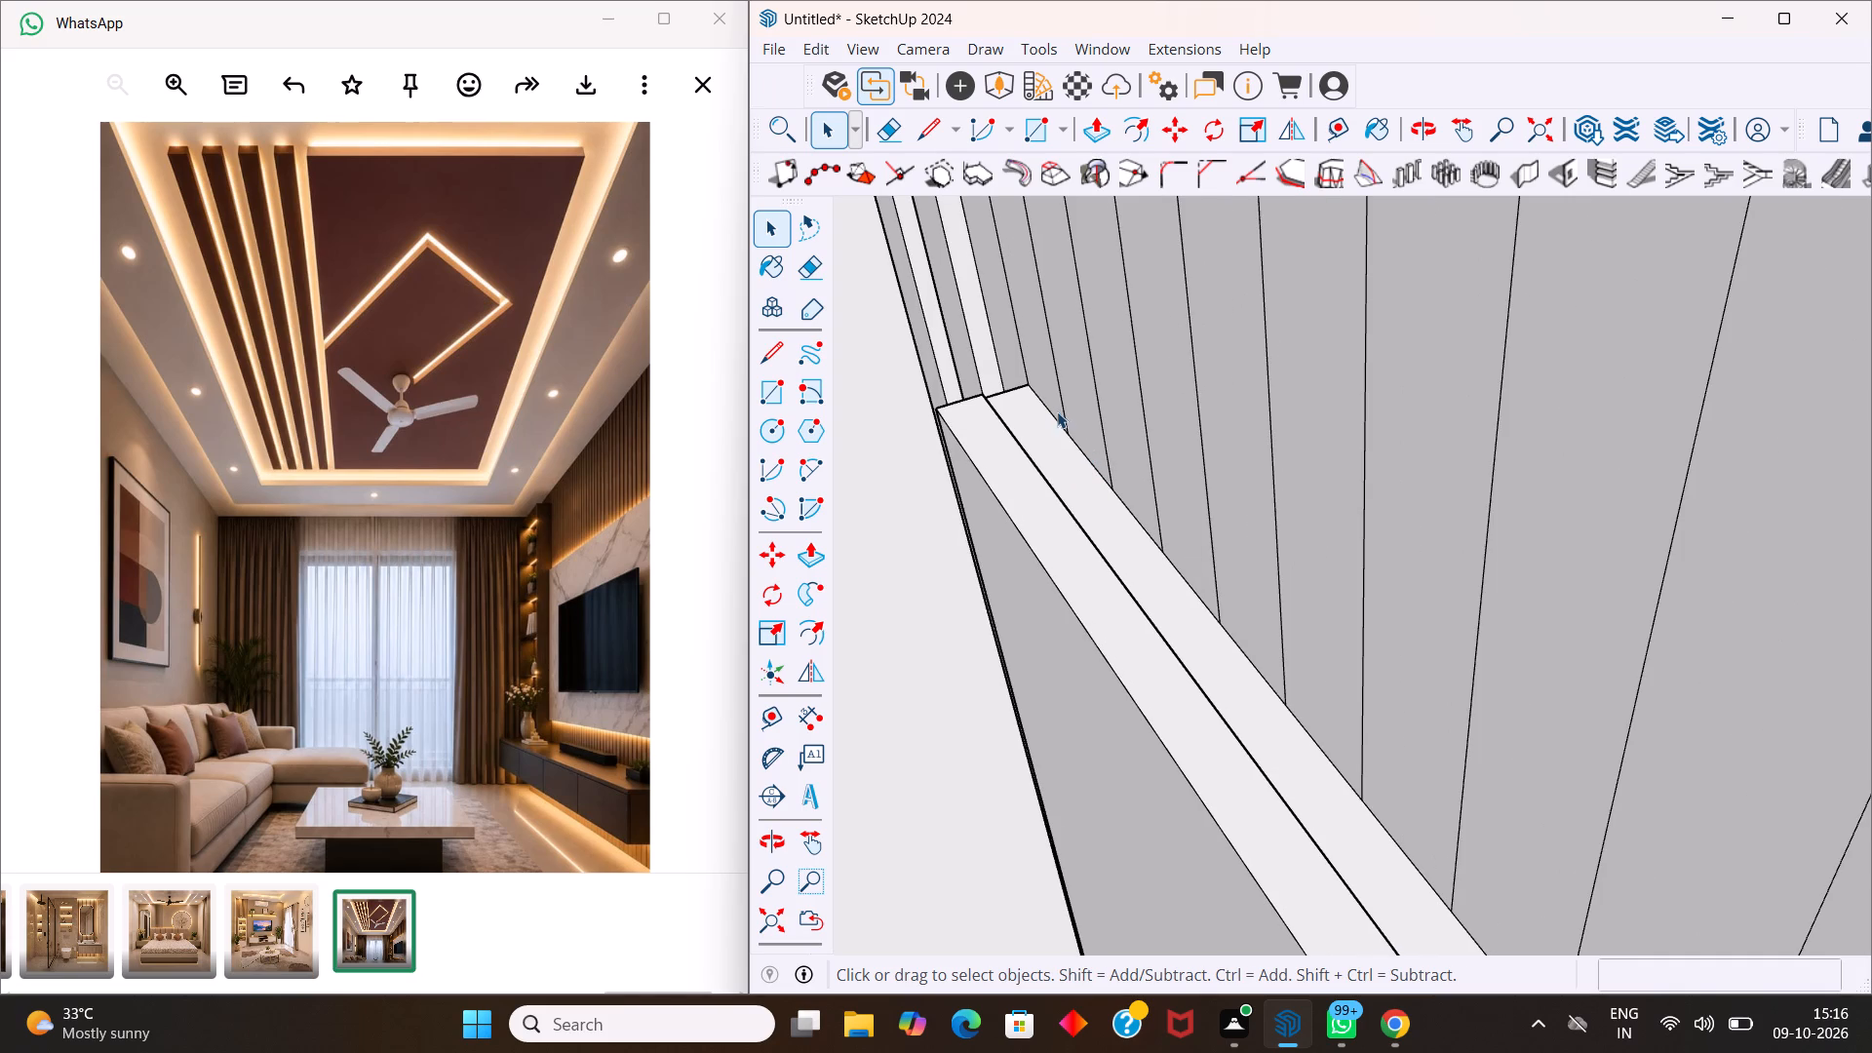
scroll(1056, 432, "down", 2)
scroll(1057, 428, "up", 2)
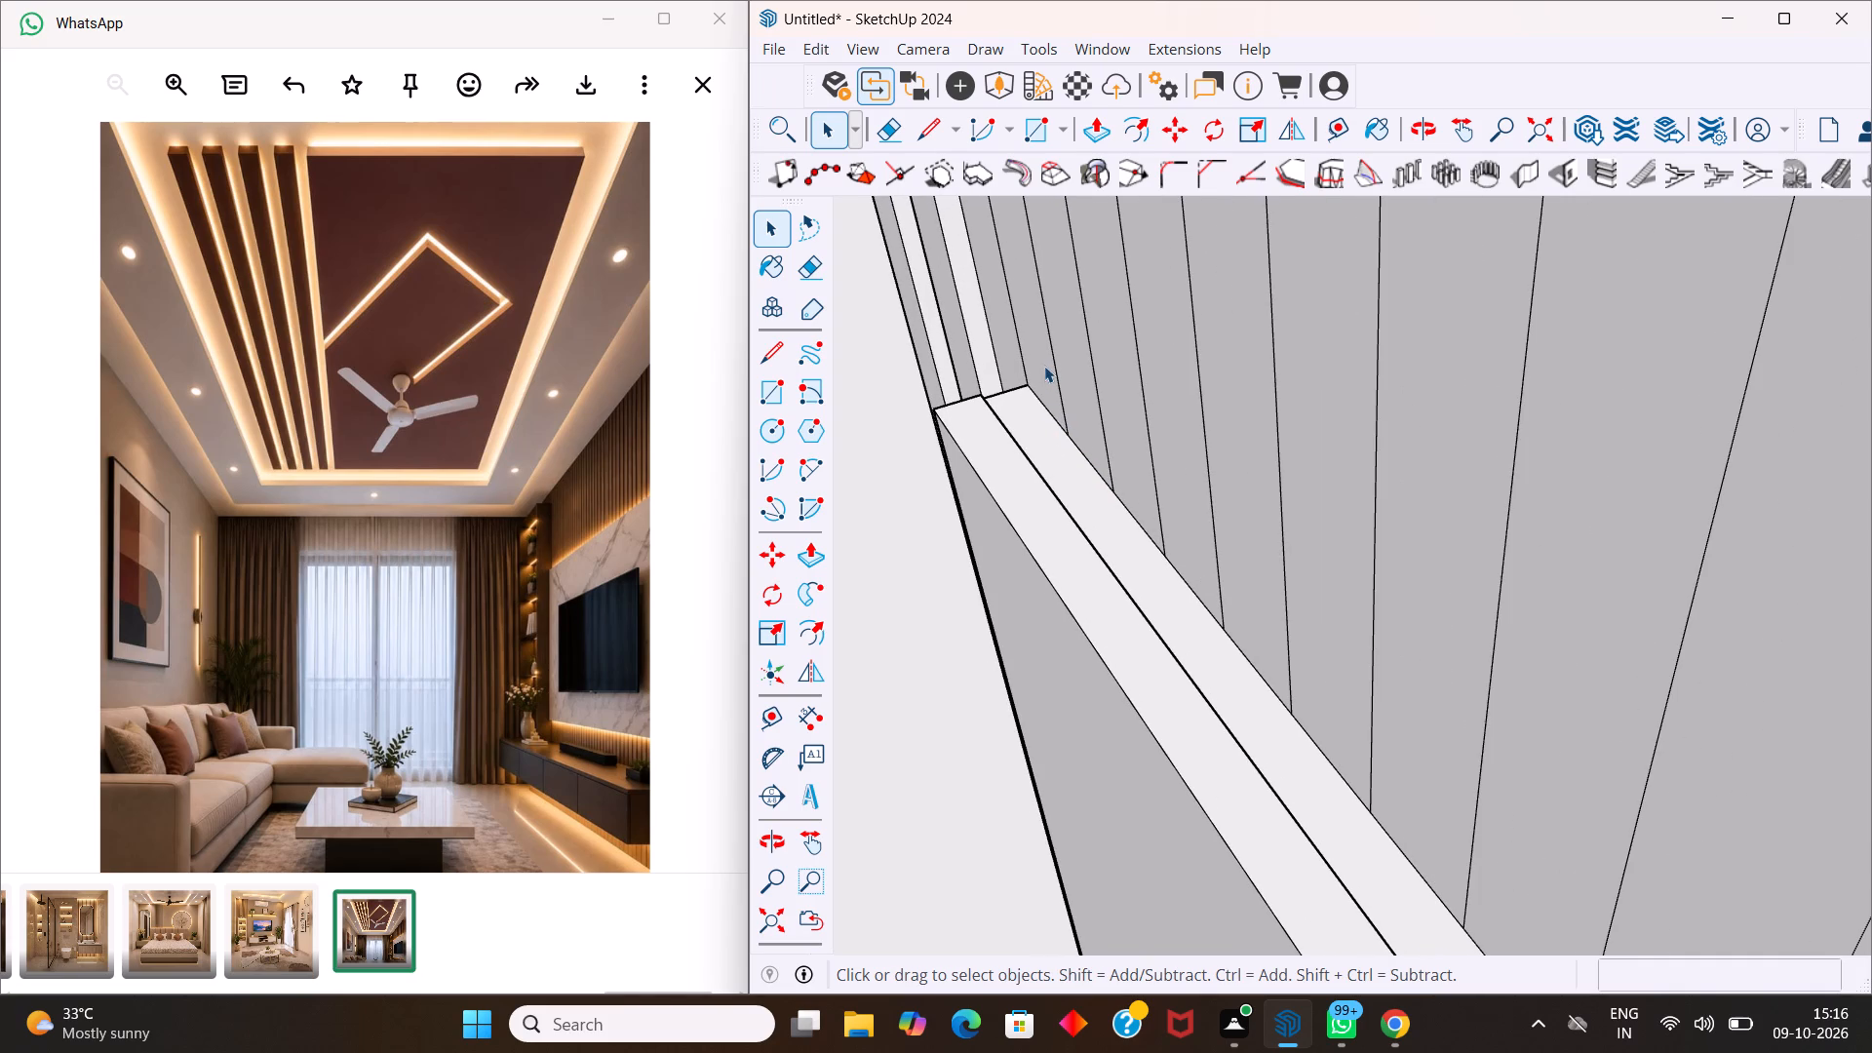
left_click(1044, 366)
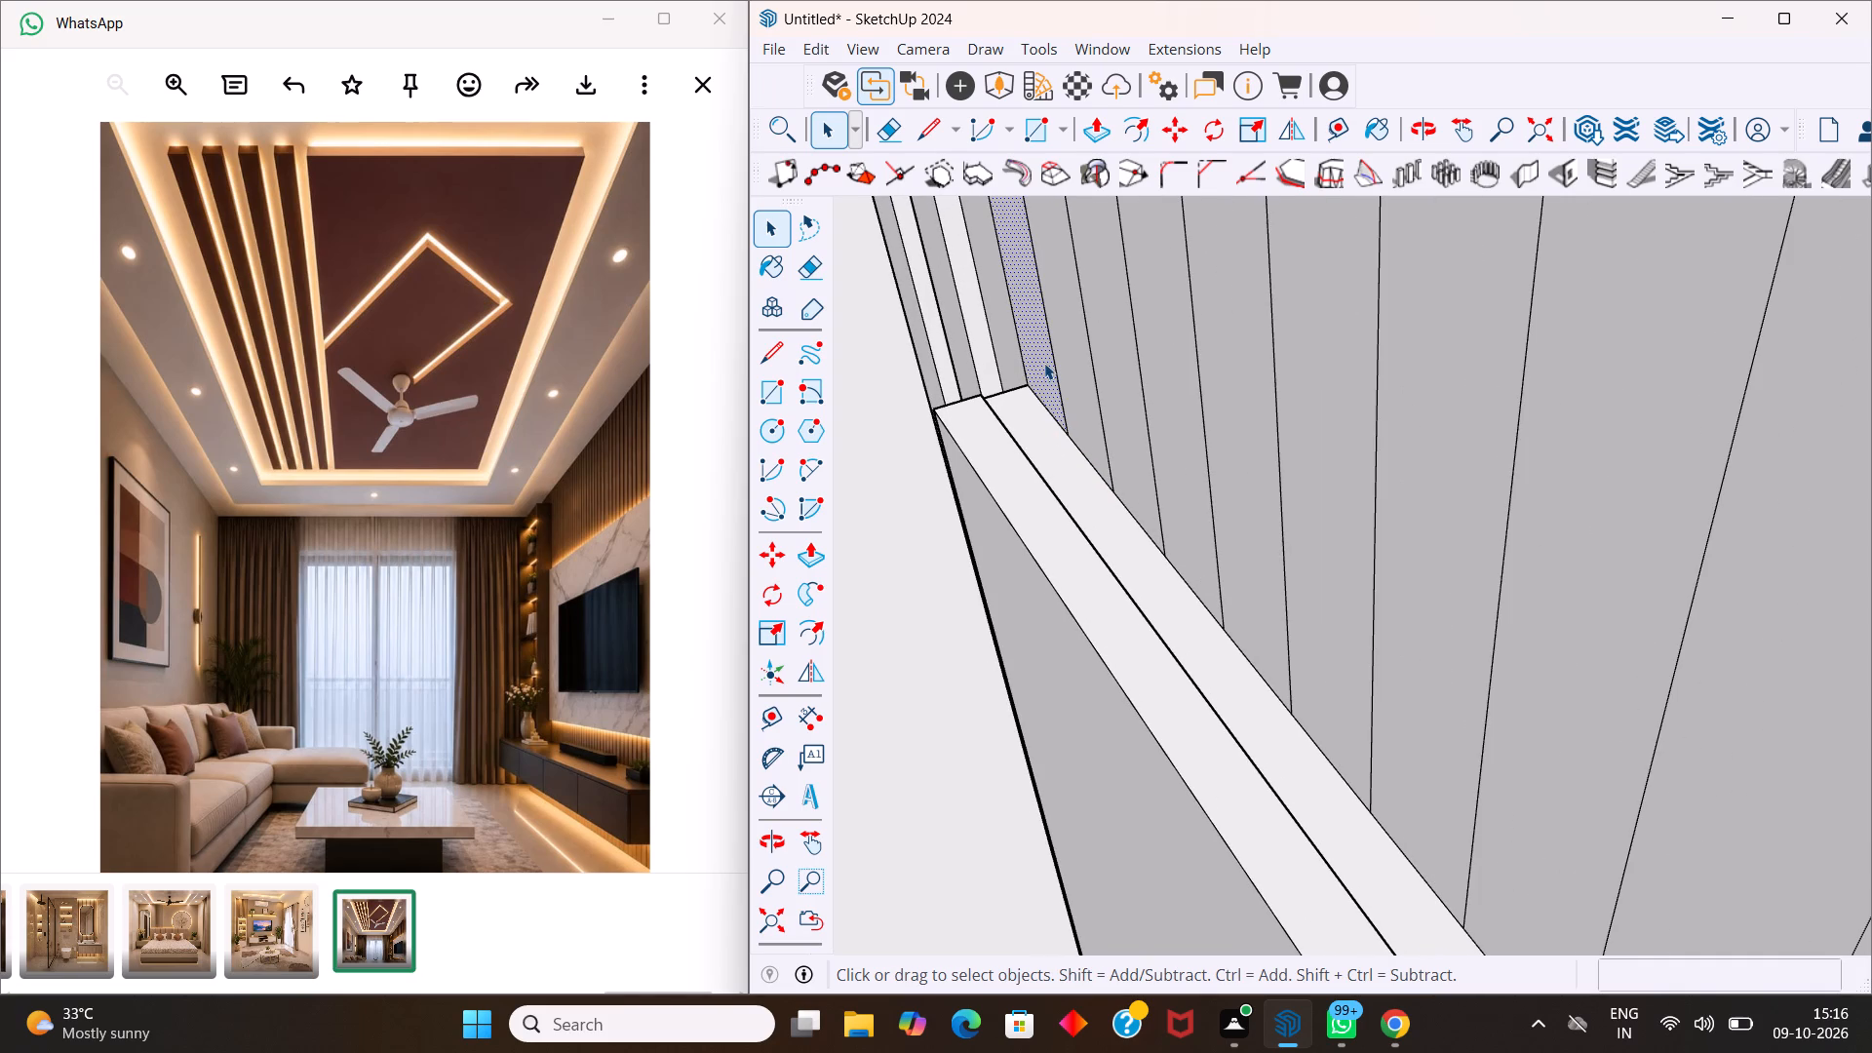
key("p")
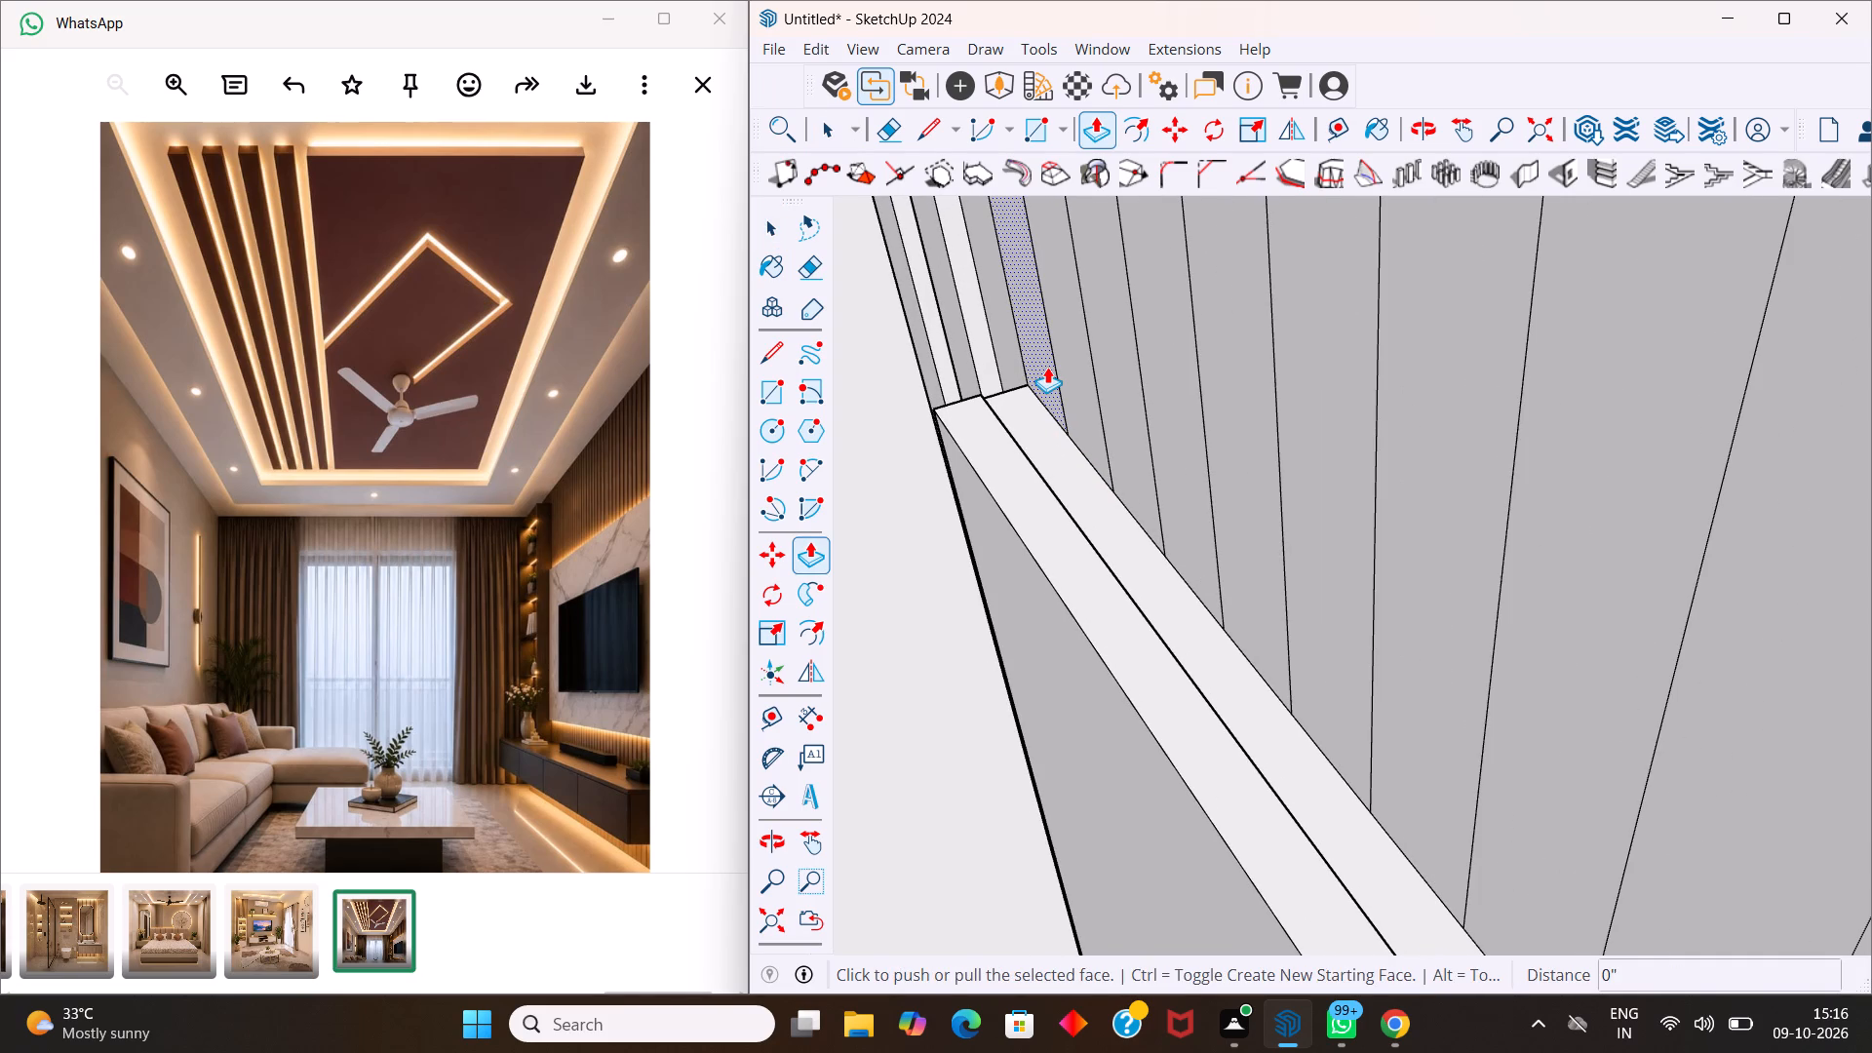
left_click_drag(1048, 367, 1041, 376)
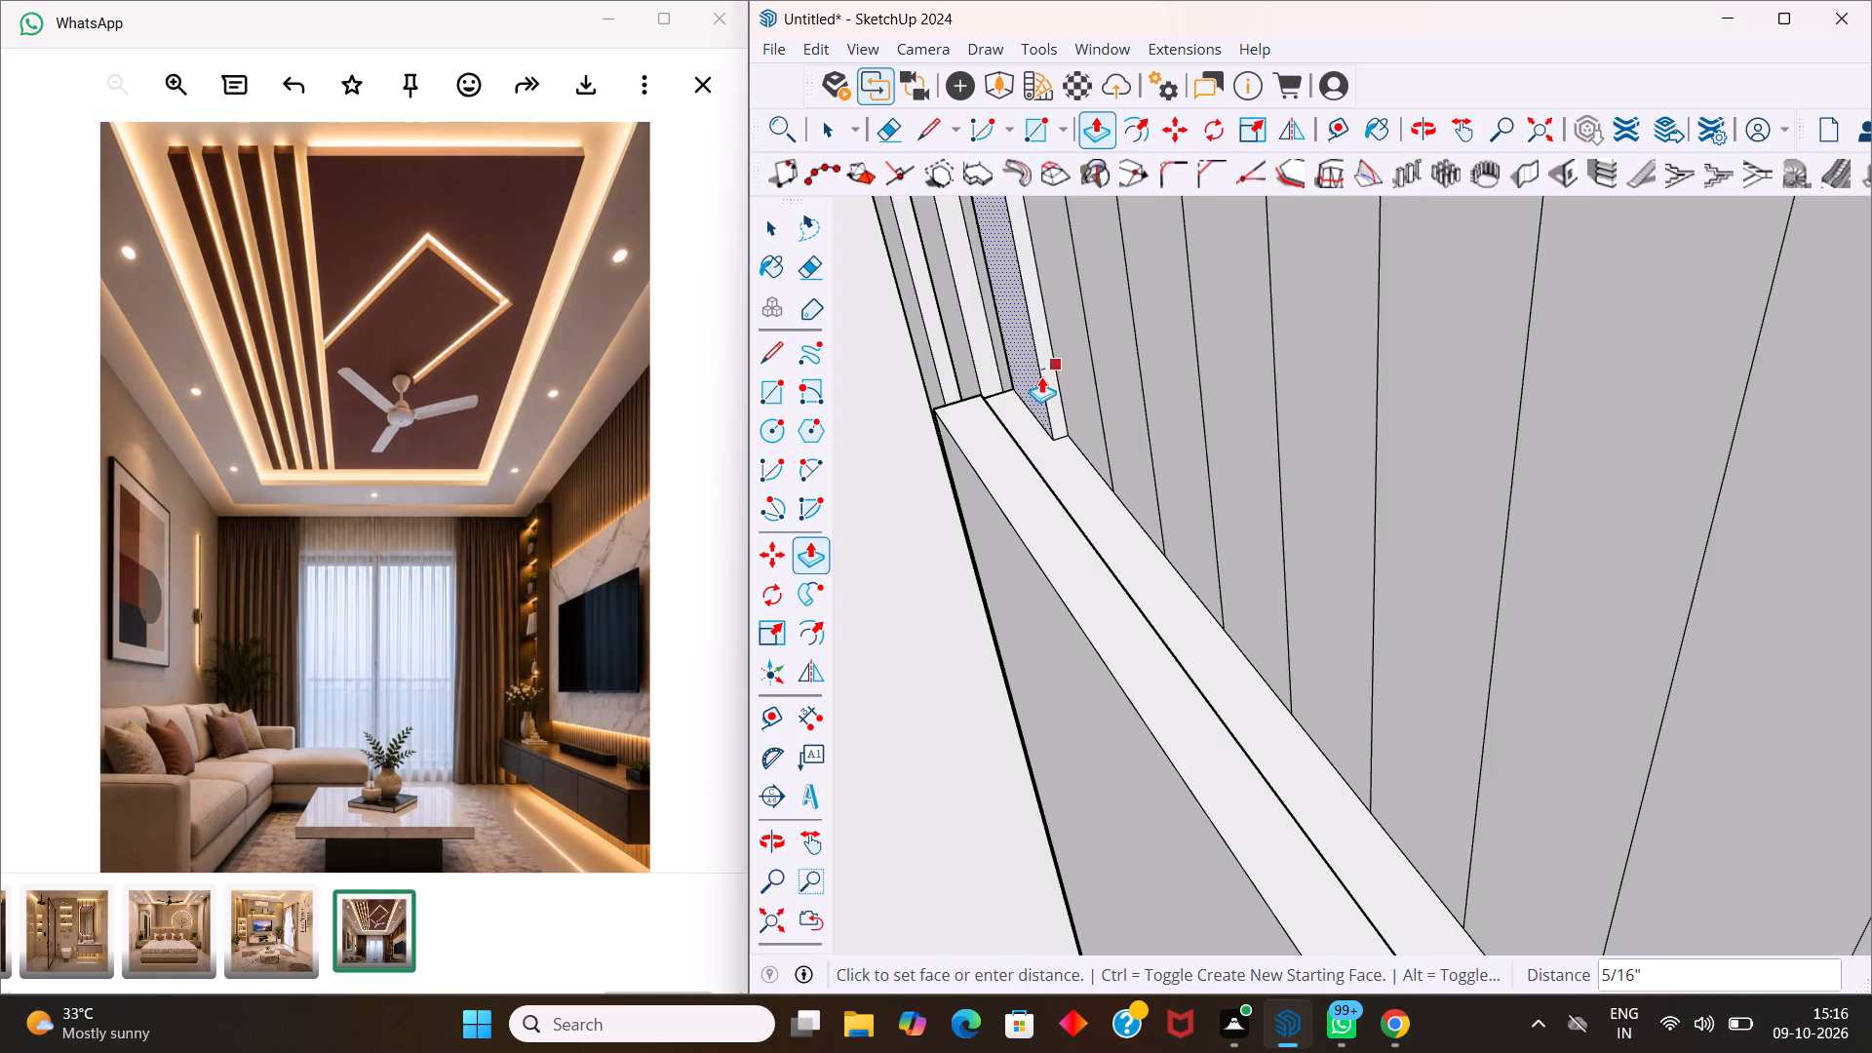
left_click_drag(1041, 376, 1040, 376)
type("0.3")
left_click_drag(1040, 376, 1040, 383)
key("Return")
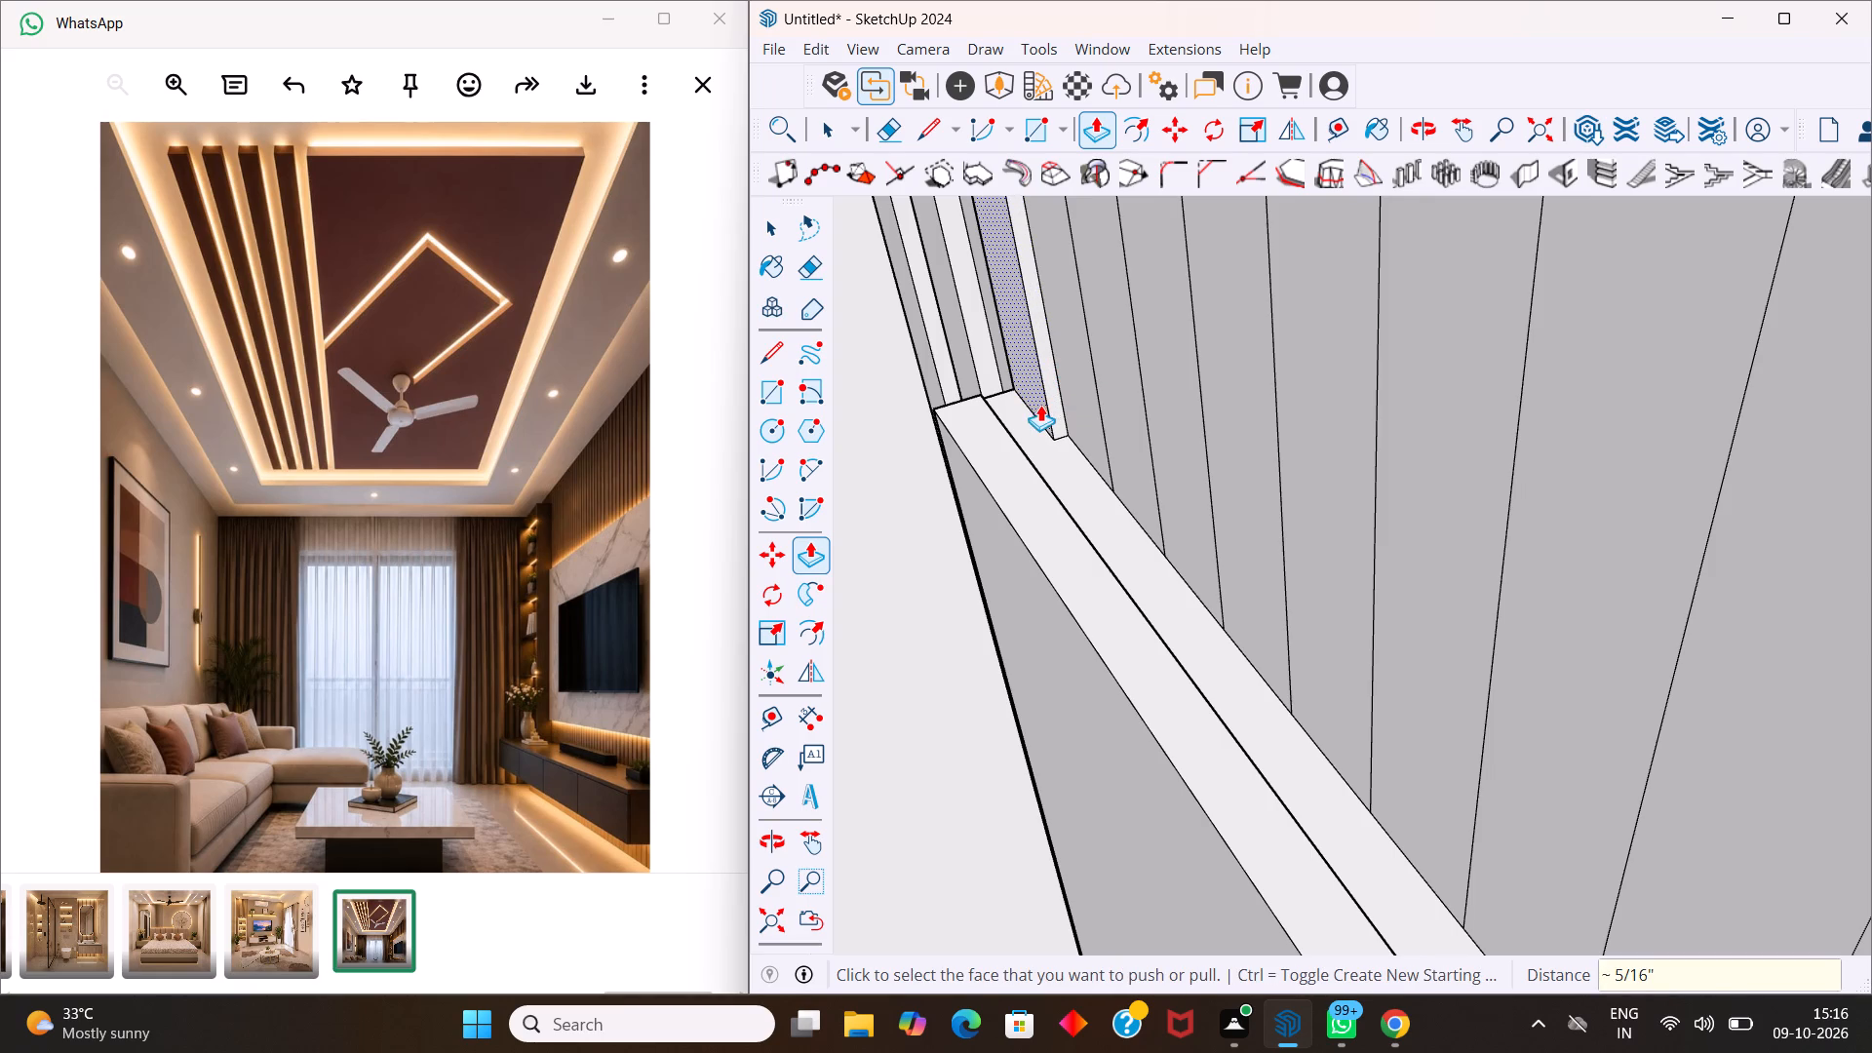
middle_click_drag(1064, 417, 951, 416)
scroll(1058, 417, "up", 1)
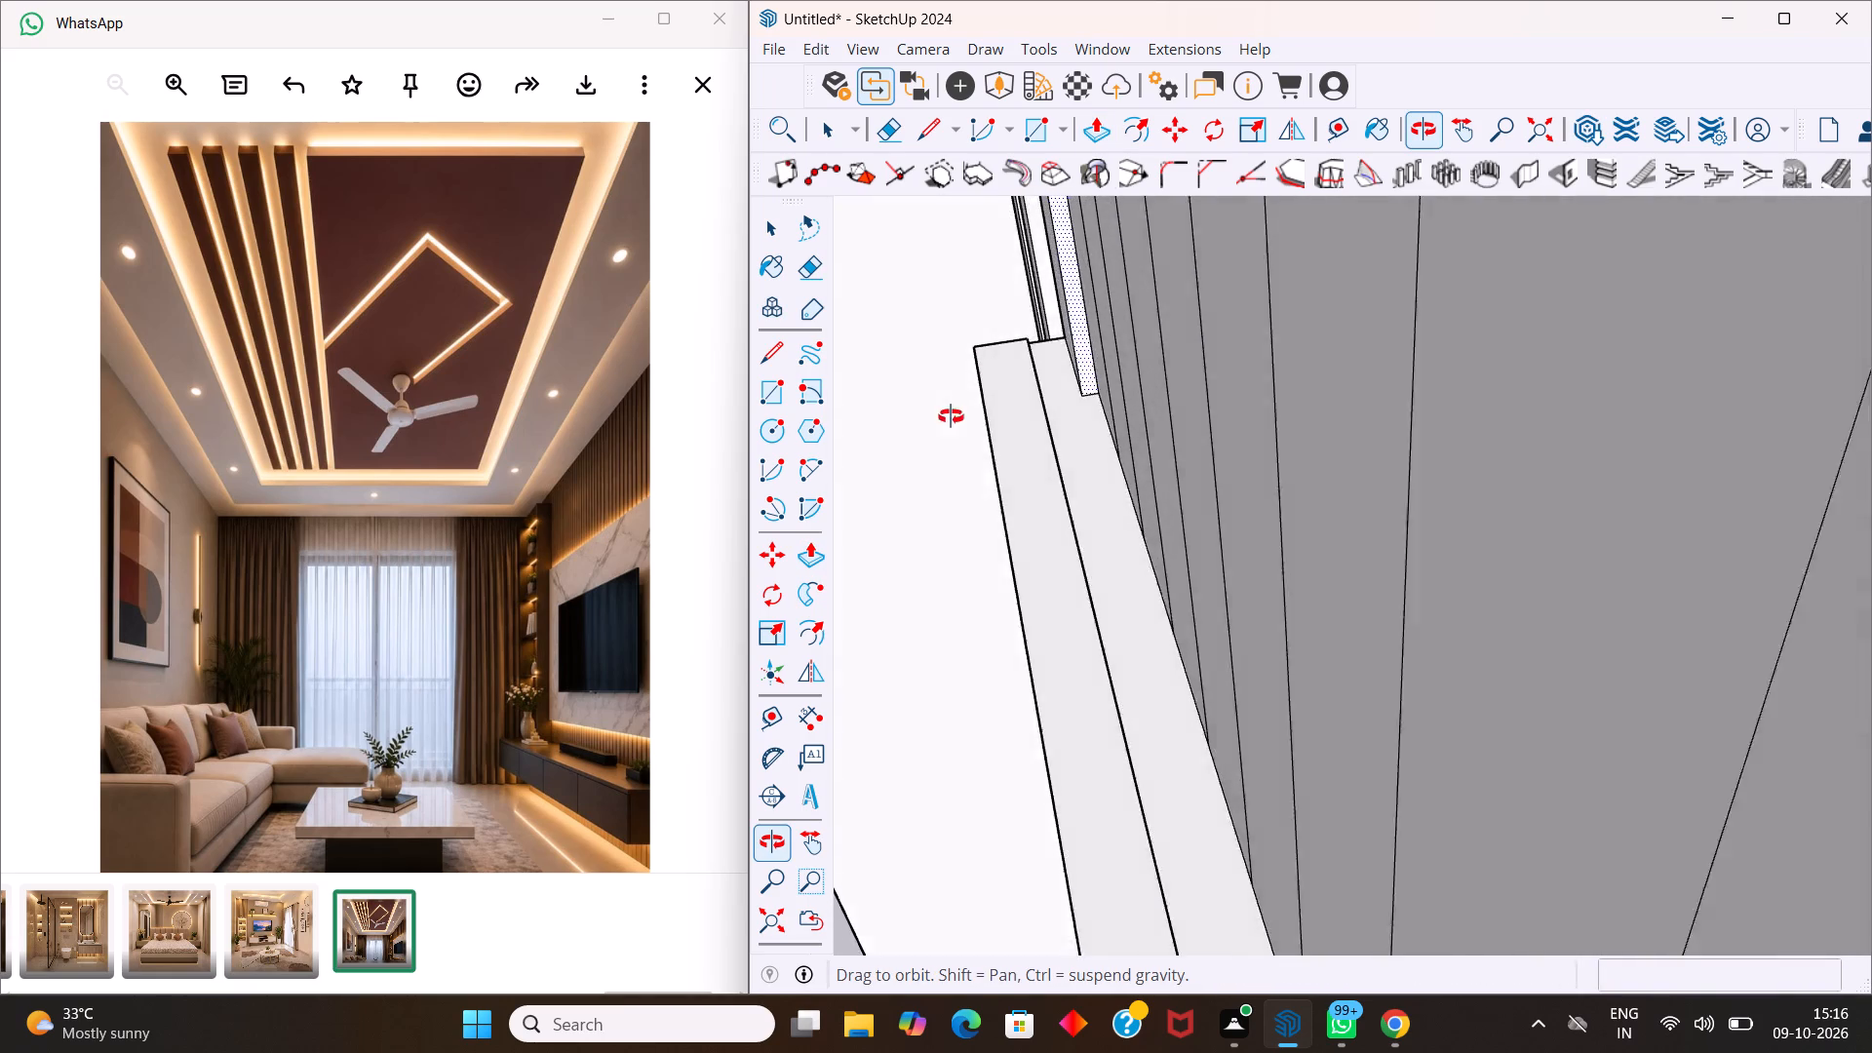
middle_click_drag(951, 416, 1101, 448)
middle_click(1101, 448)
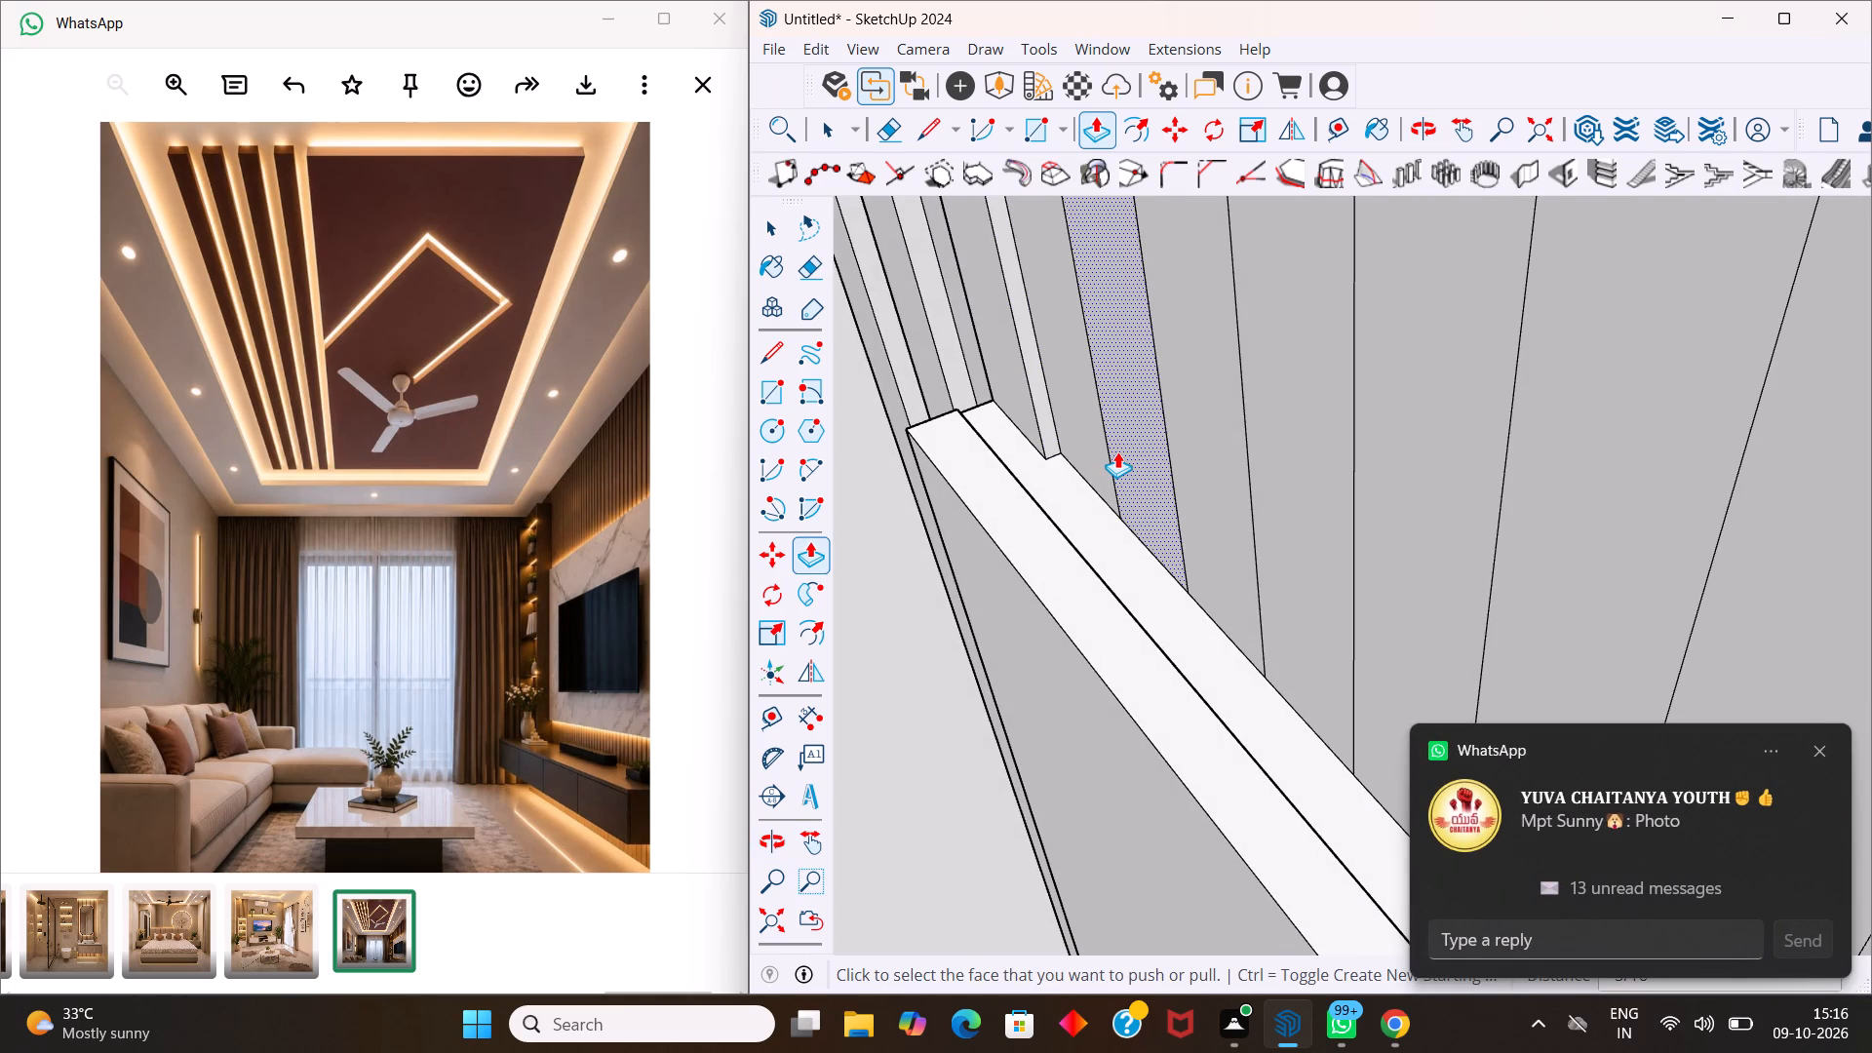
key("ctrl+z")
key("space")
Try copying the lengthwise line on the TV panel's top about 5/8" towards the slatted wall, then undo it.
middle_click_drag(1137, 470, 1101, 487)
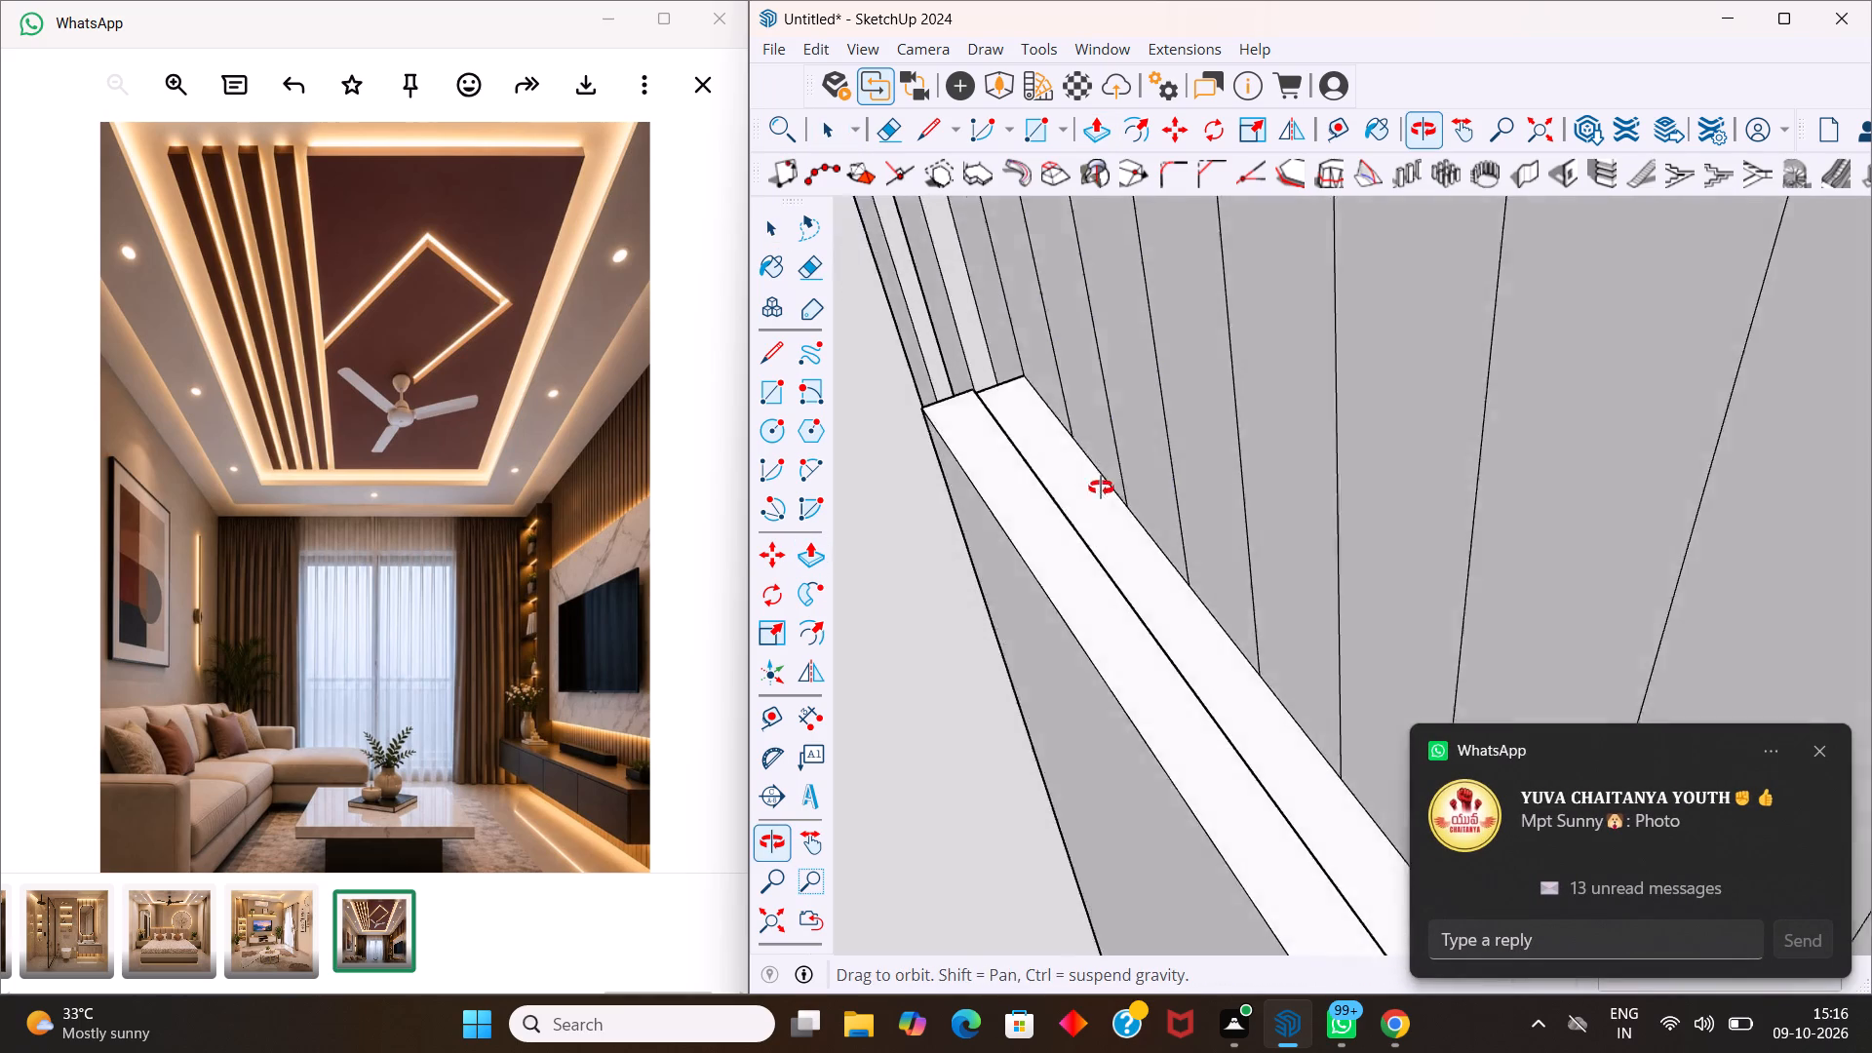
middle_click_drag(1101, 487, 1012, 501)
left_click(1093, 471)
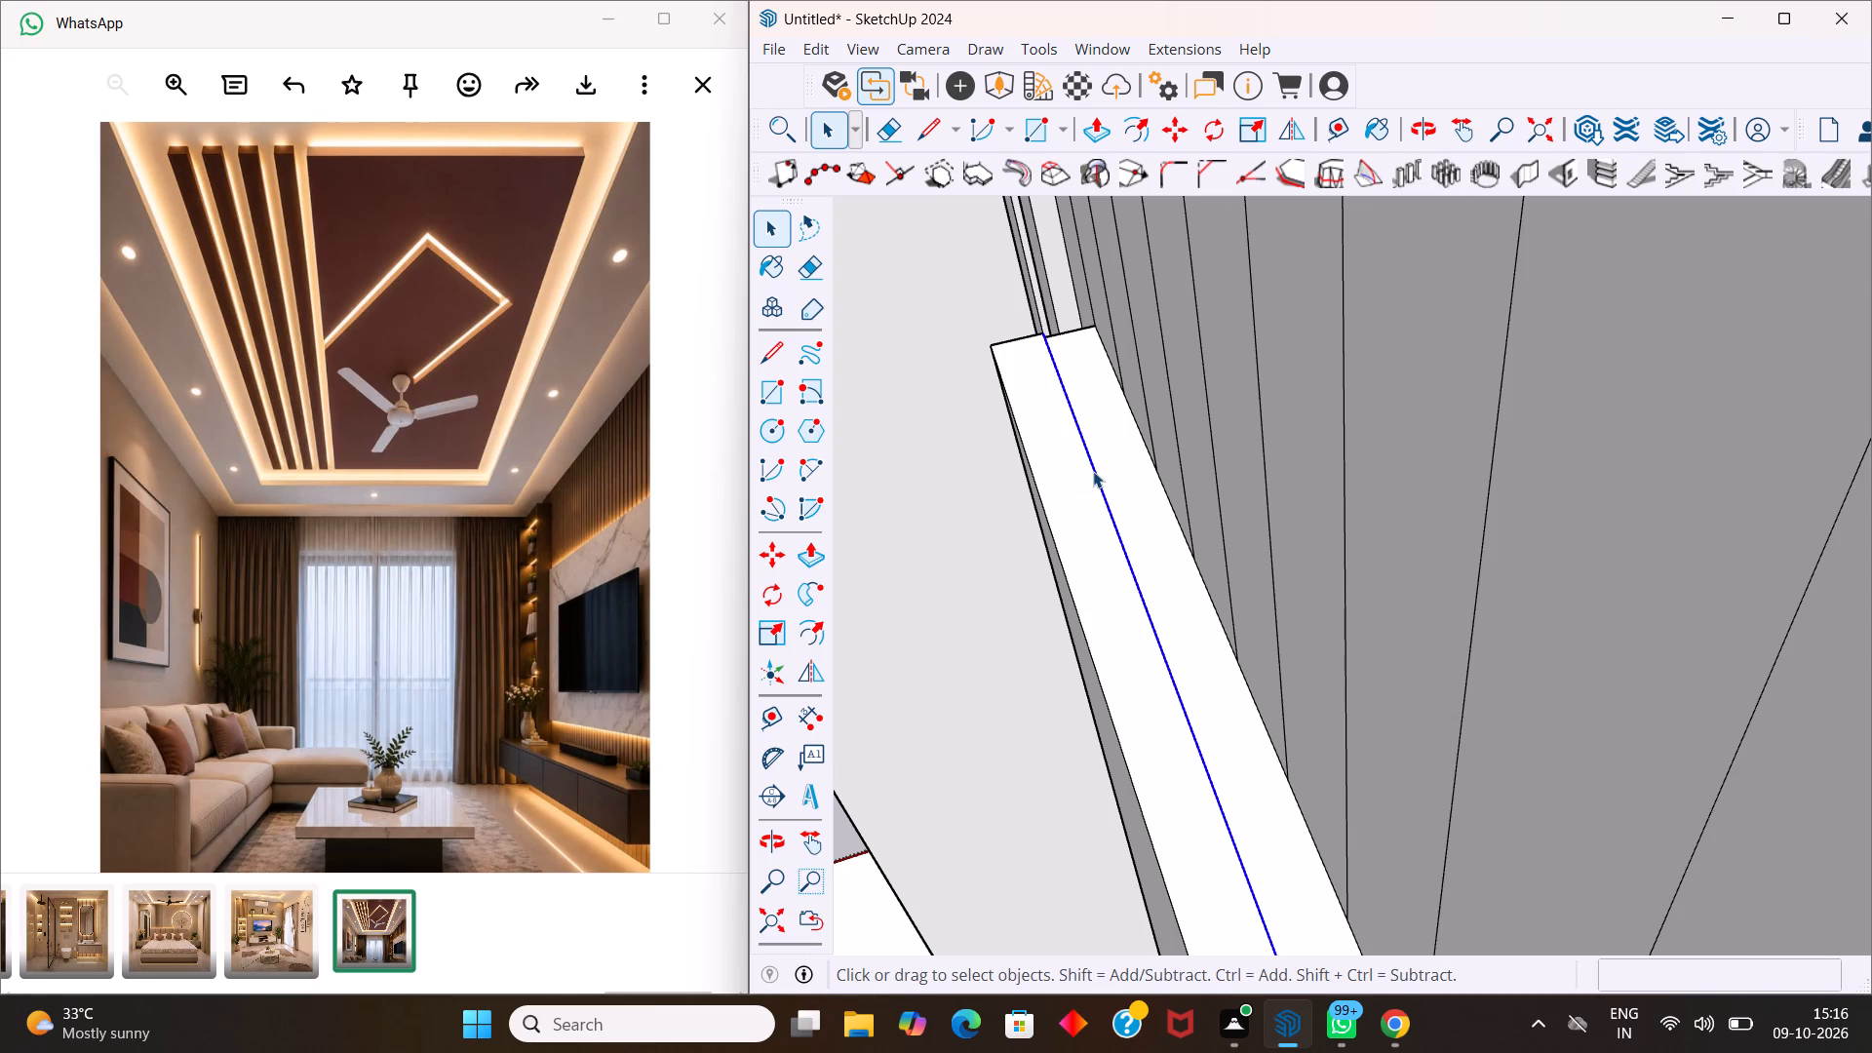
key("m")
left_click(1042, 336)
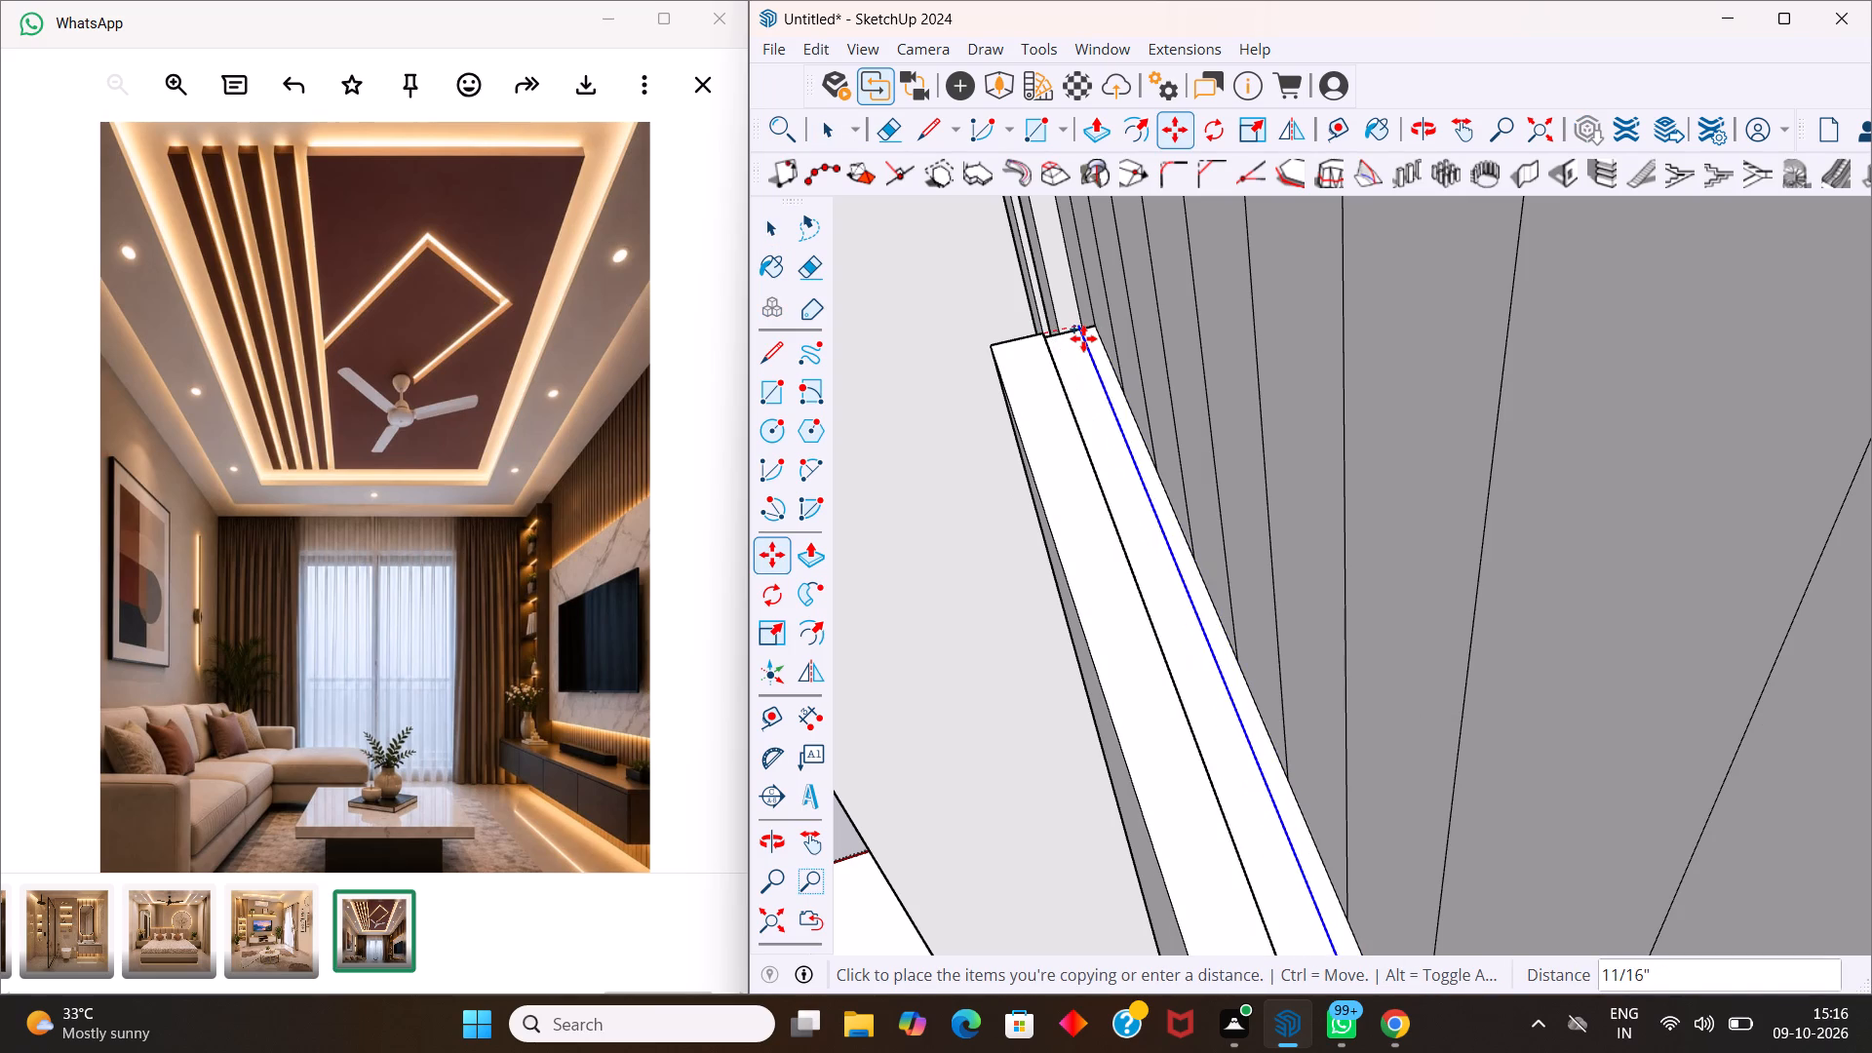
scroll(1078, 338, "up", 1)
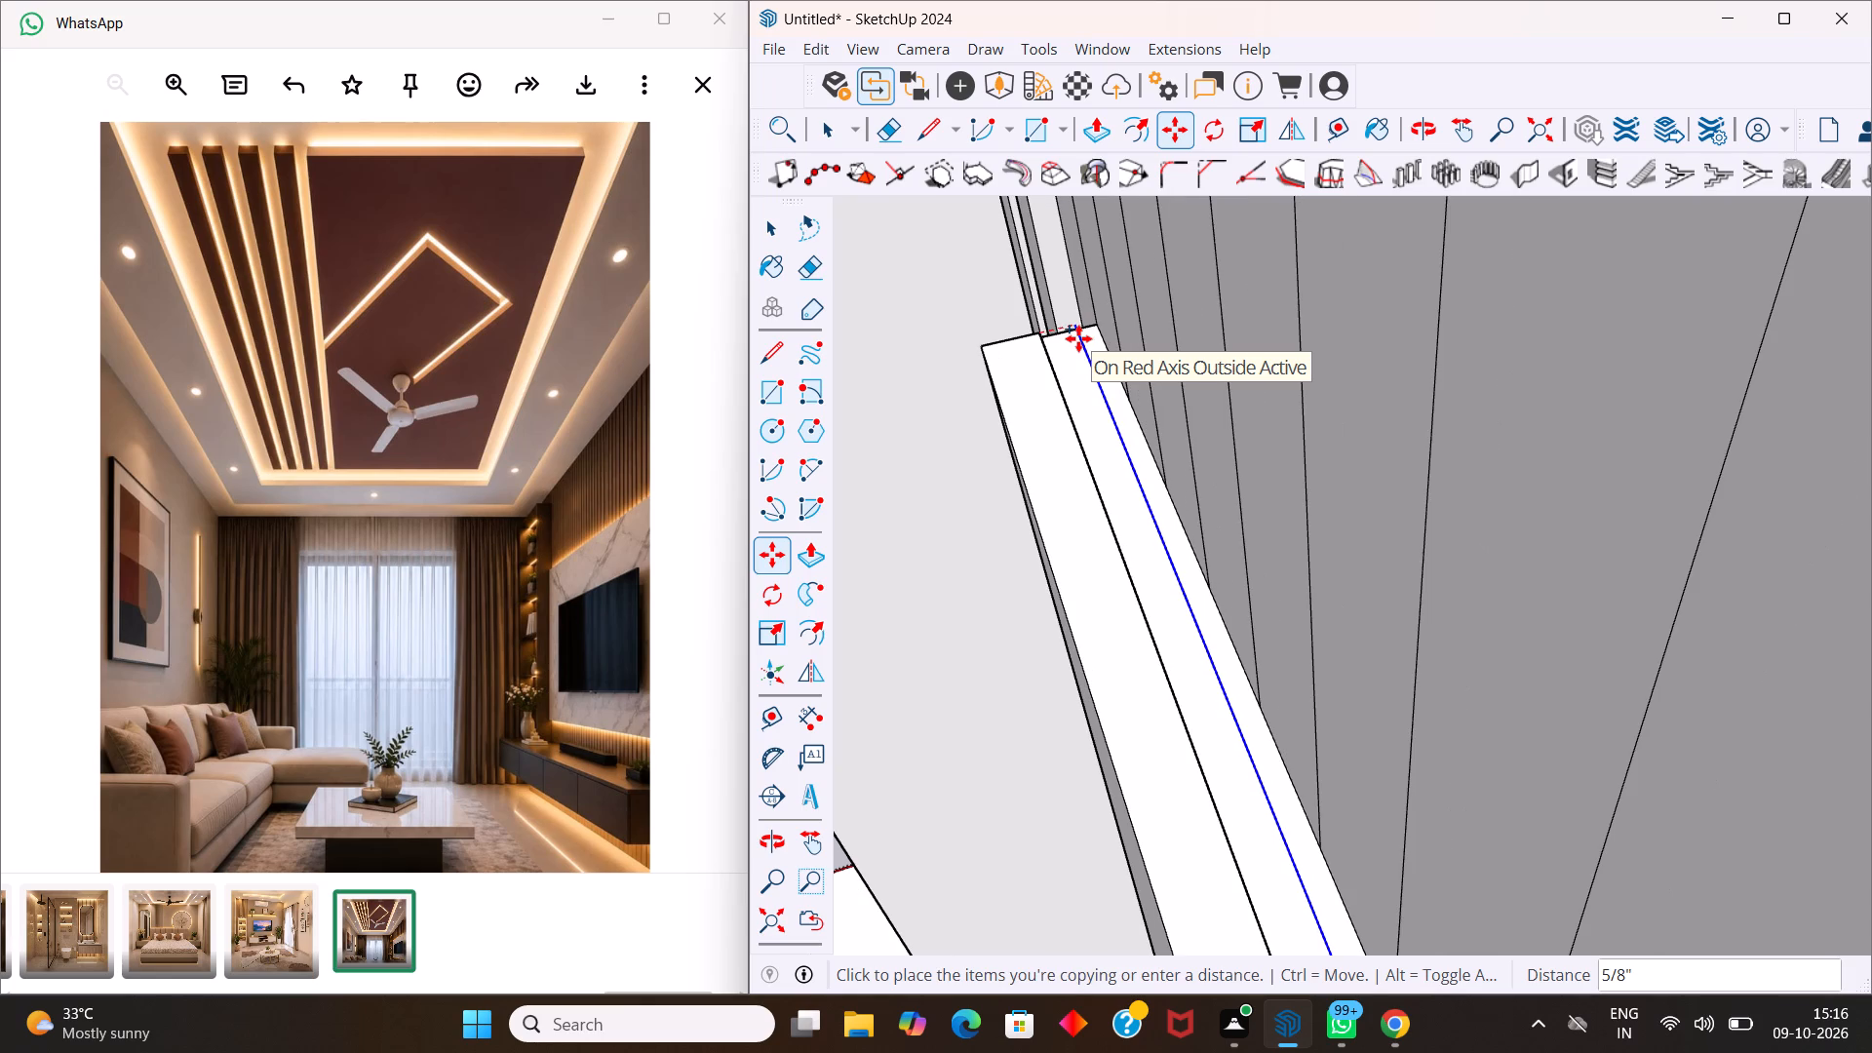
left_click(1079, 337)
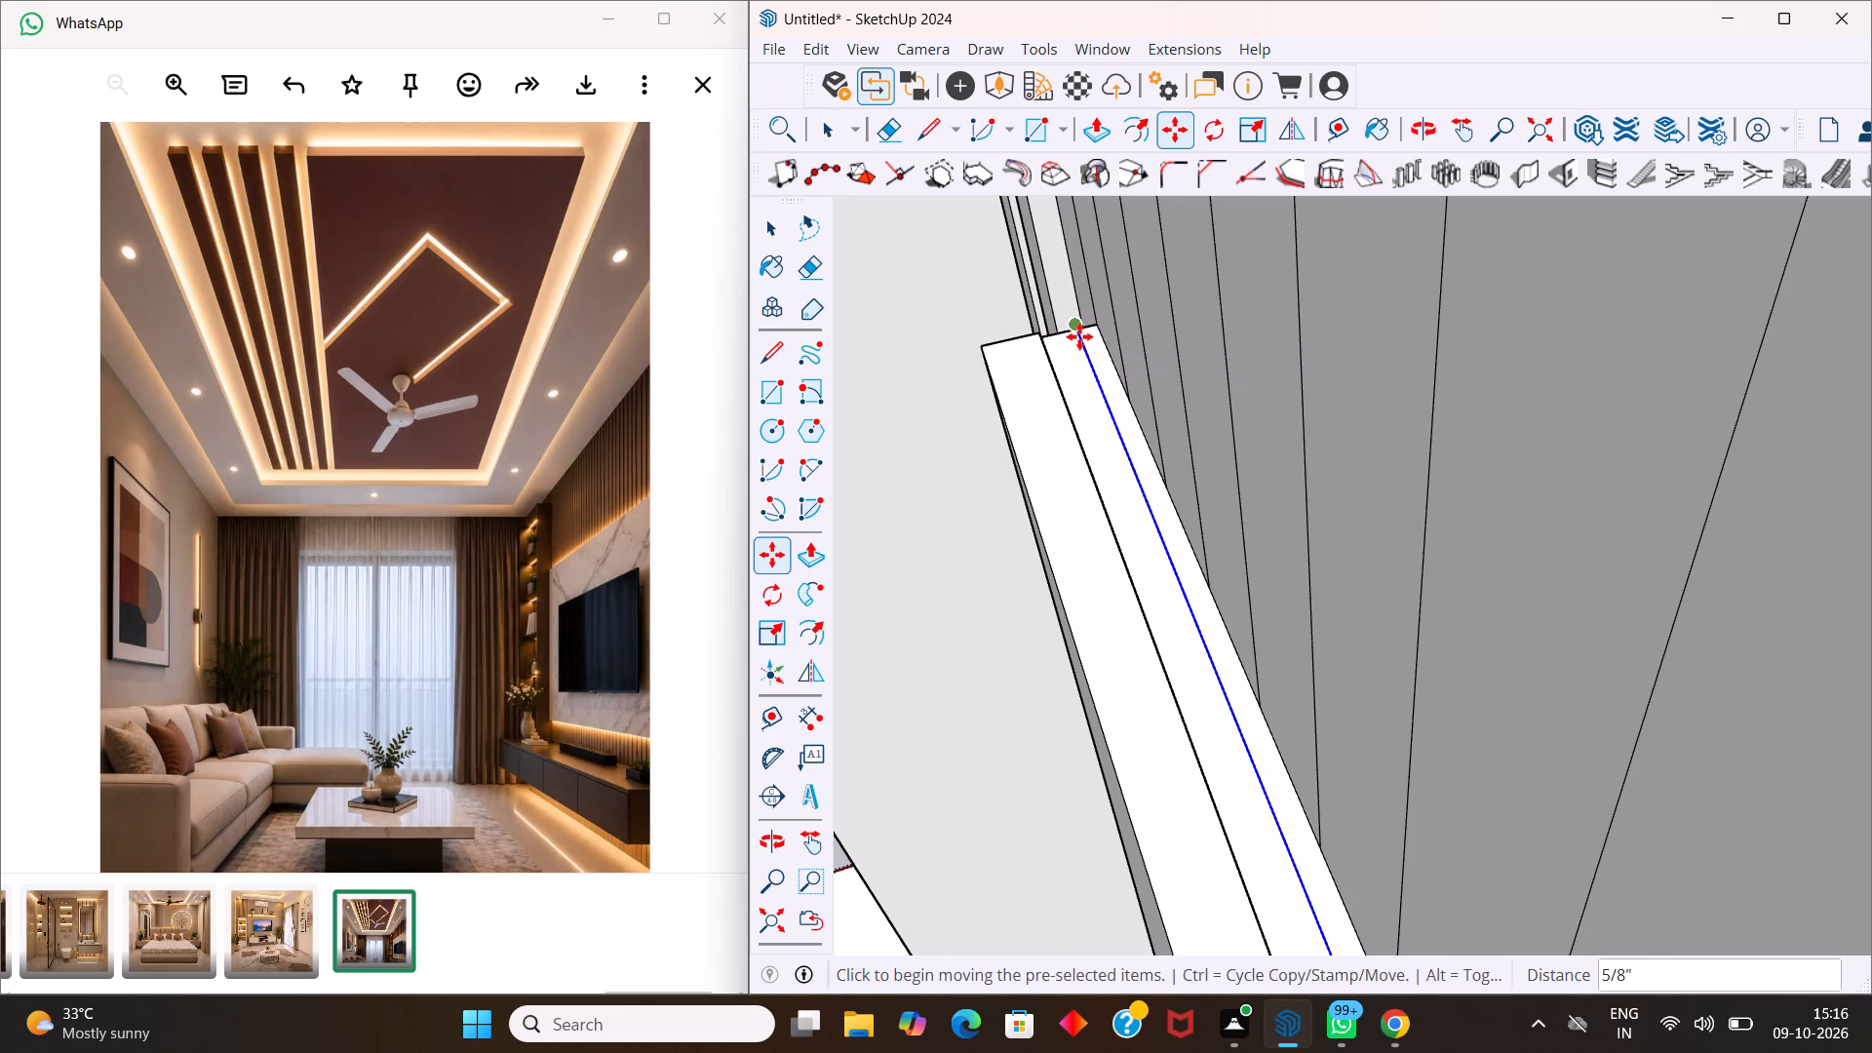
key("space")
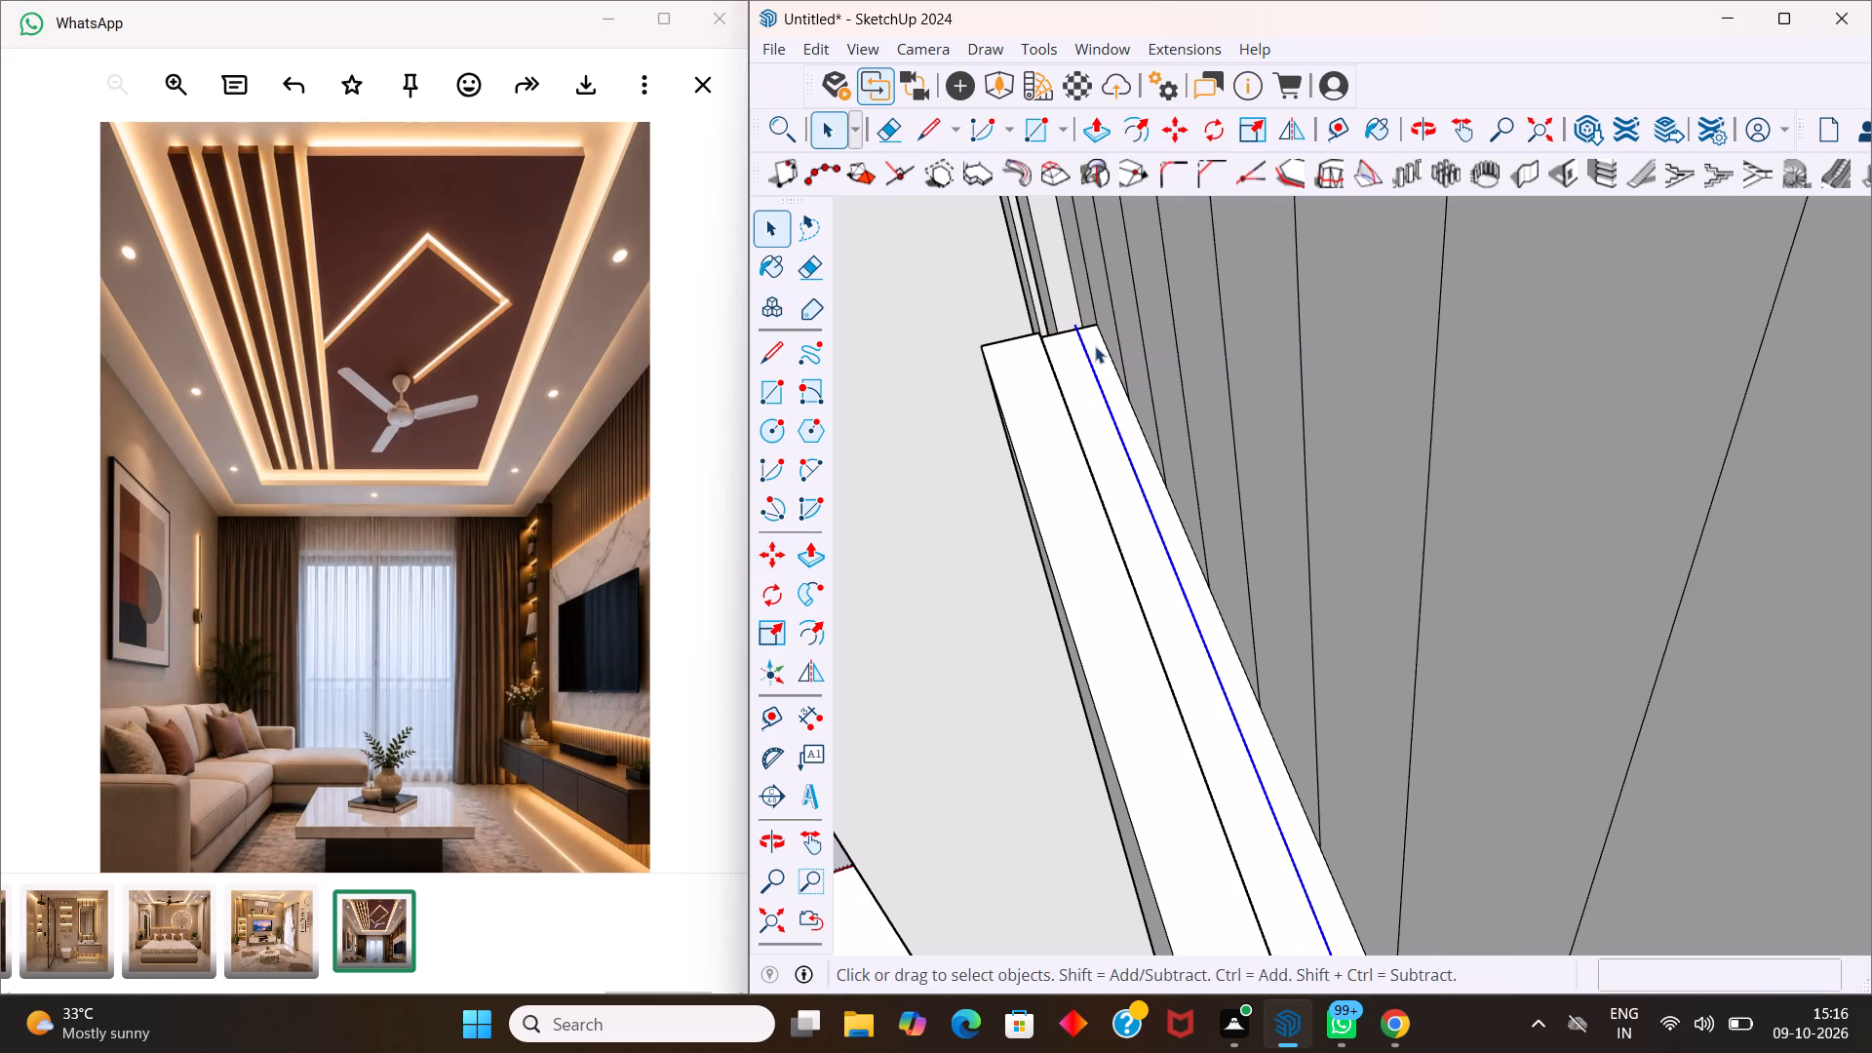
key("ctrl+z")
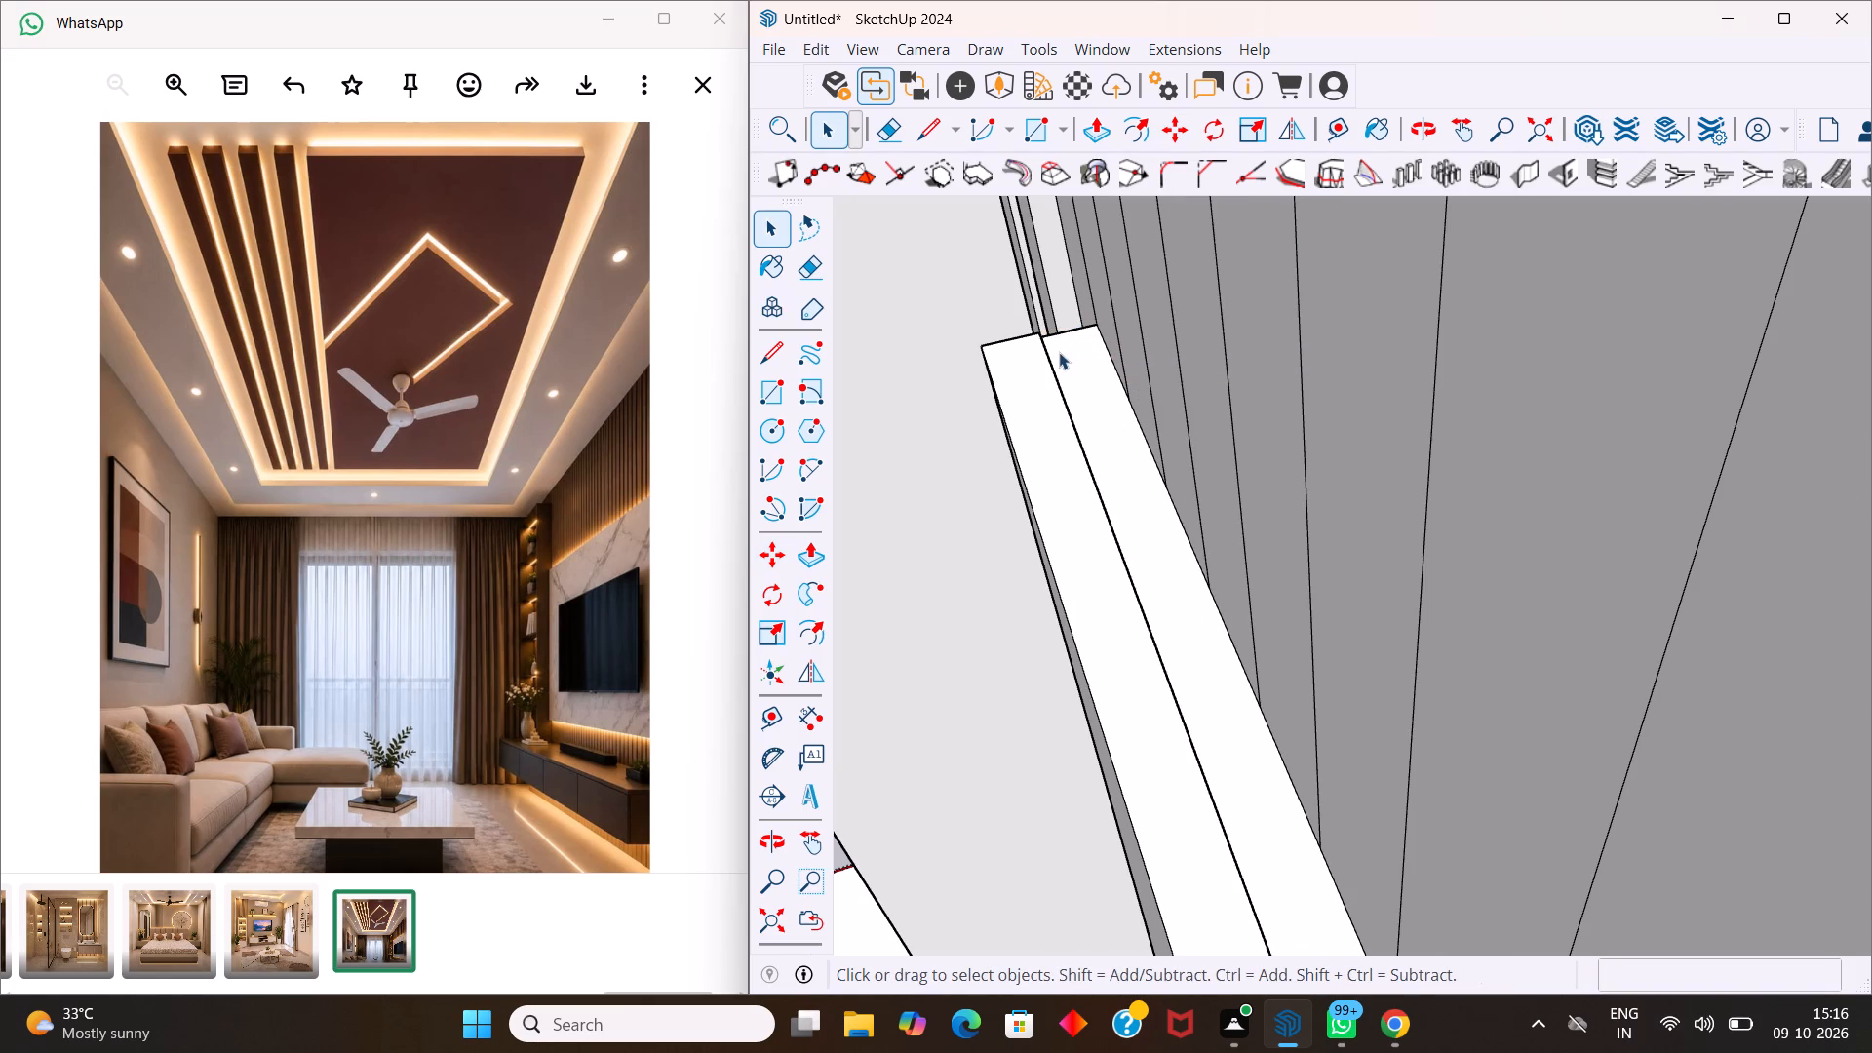
Copy the lengthwise line on the TV panel's top about 1/2" towards the wall, onto the midpoint of the rear part's end edge.
left_click(1052, 367)
key("m")
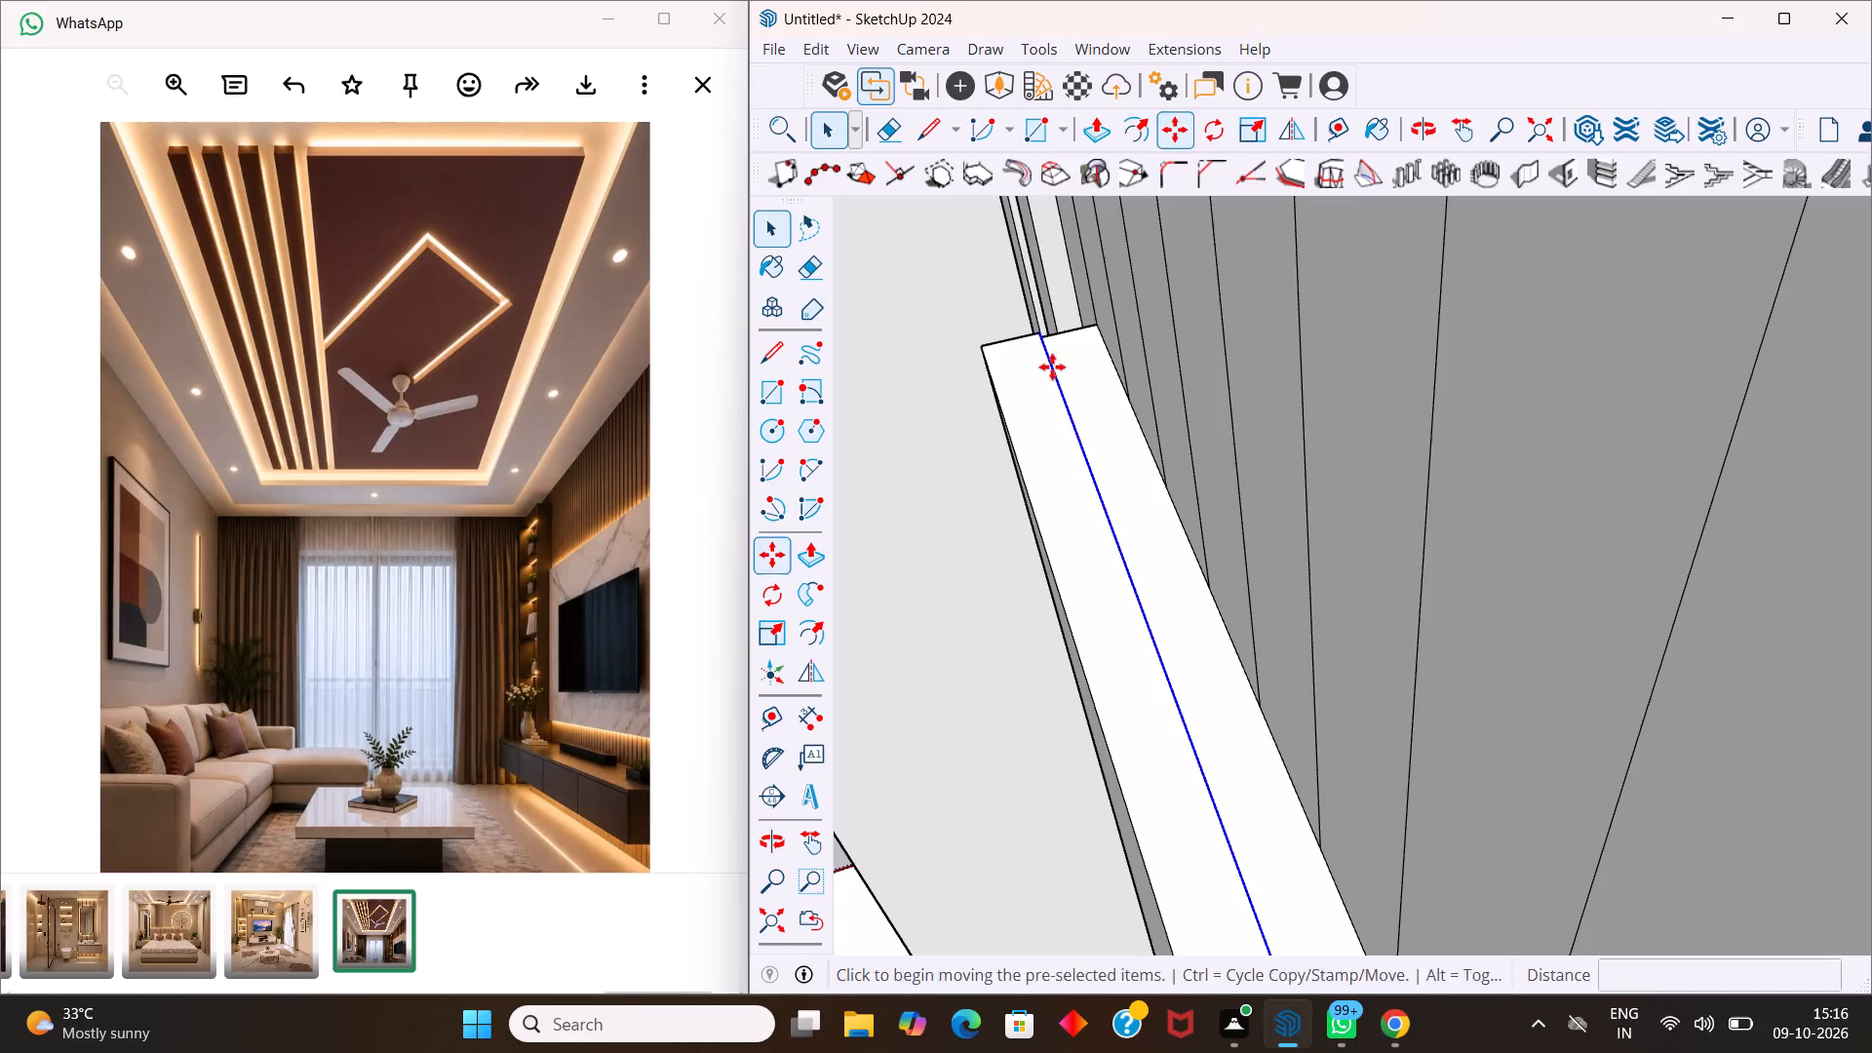
left_click(1040, 339)
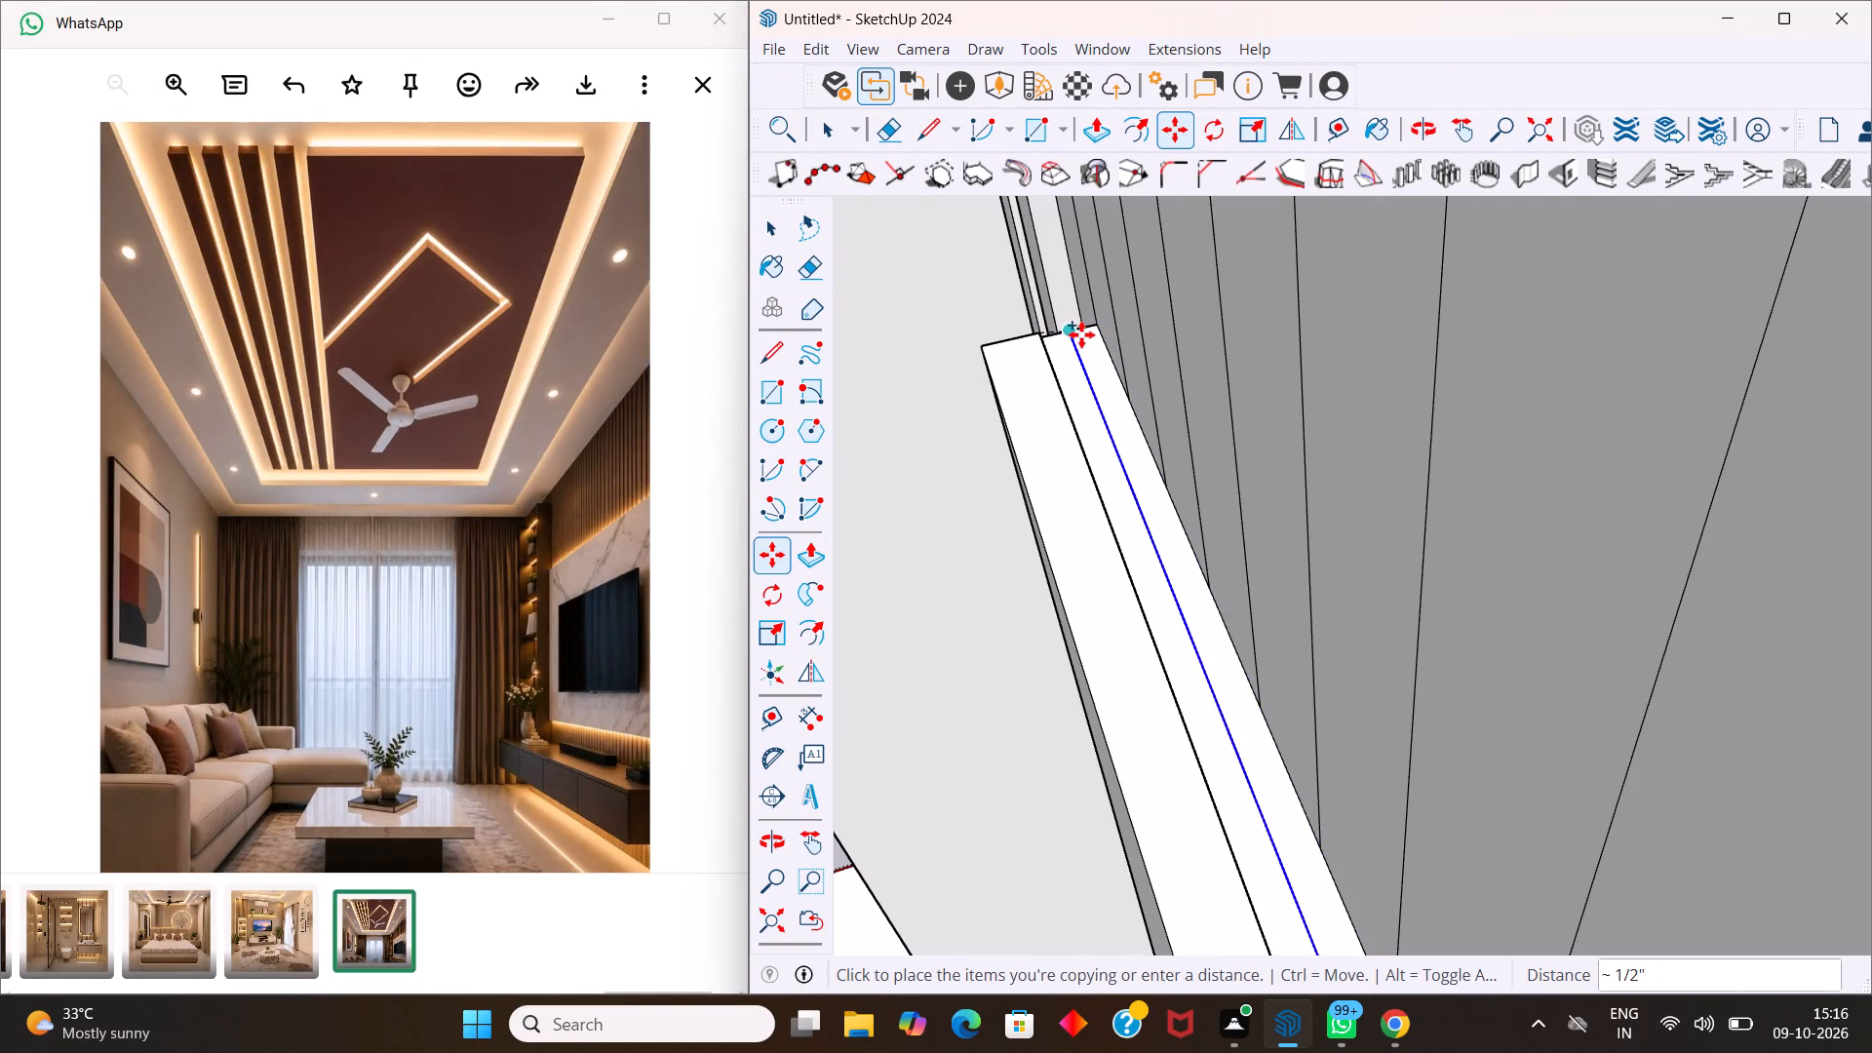
scroll(1081, 334, "up", 7)
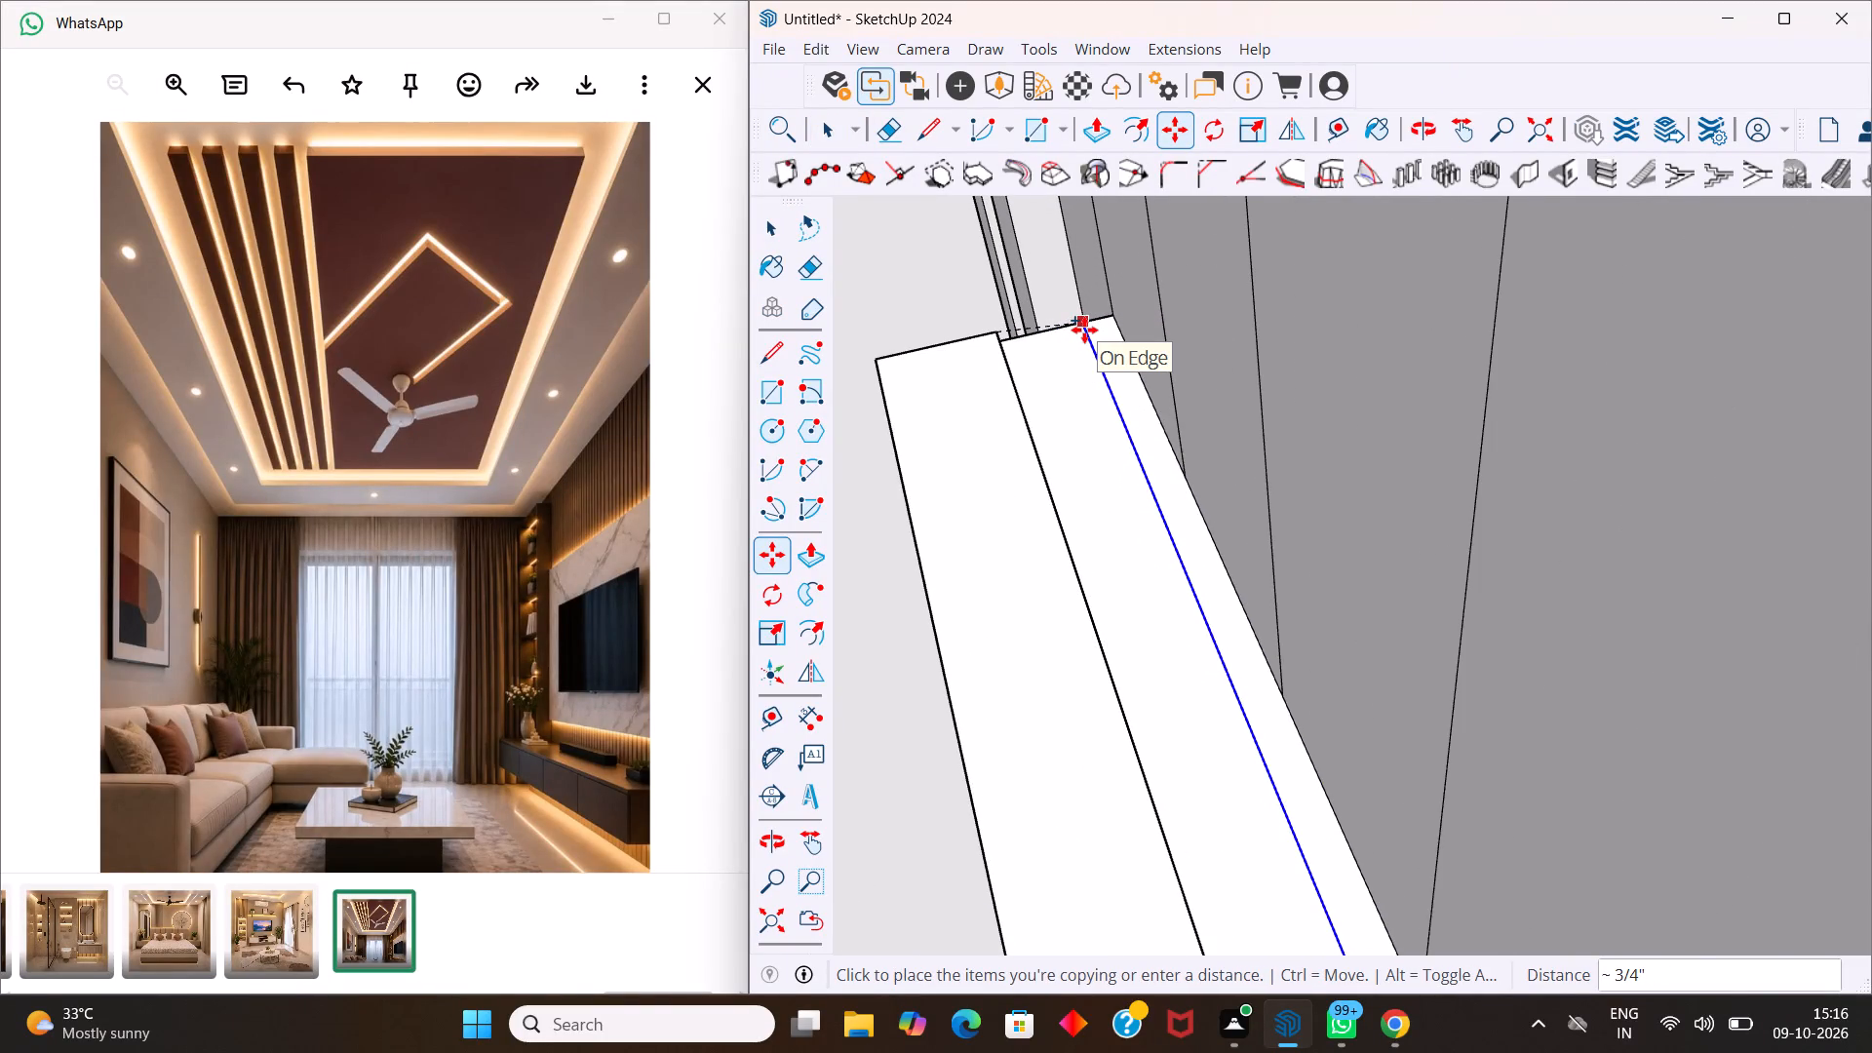
scroll(1084, 330, "up", 3)
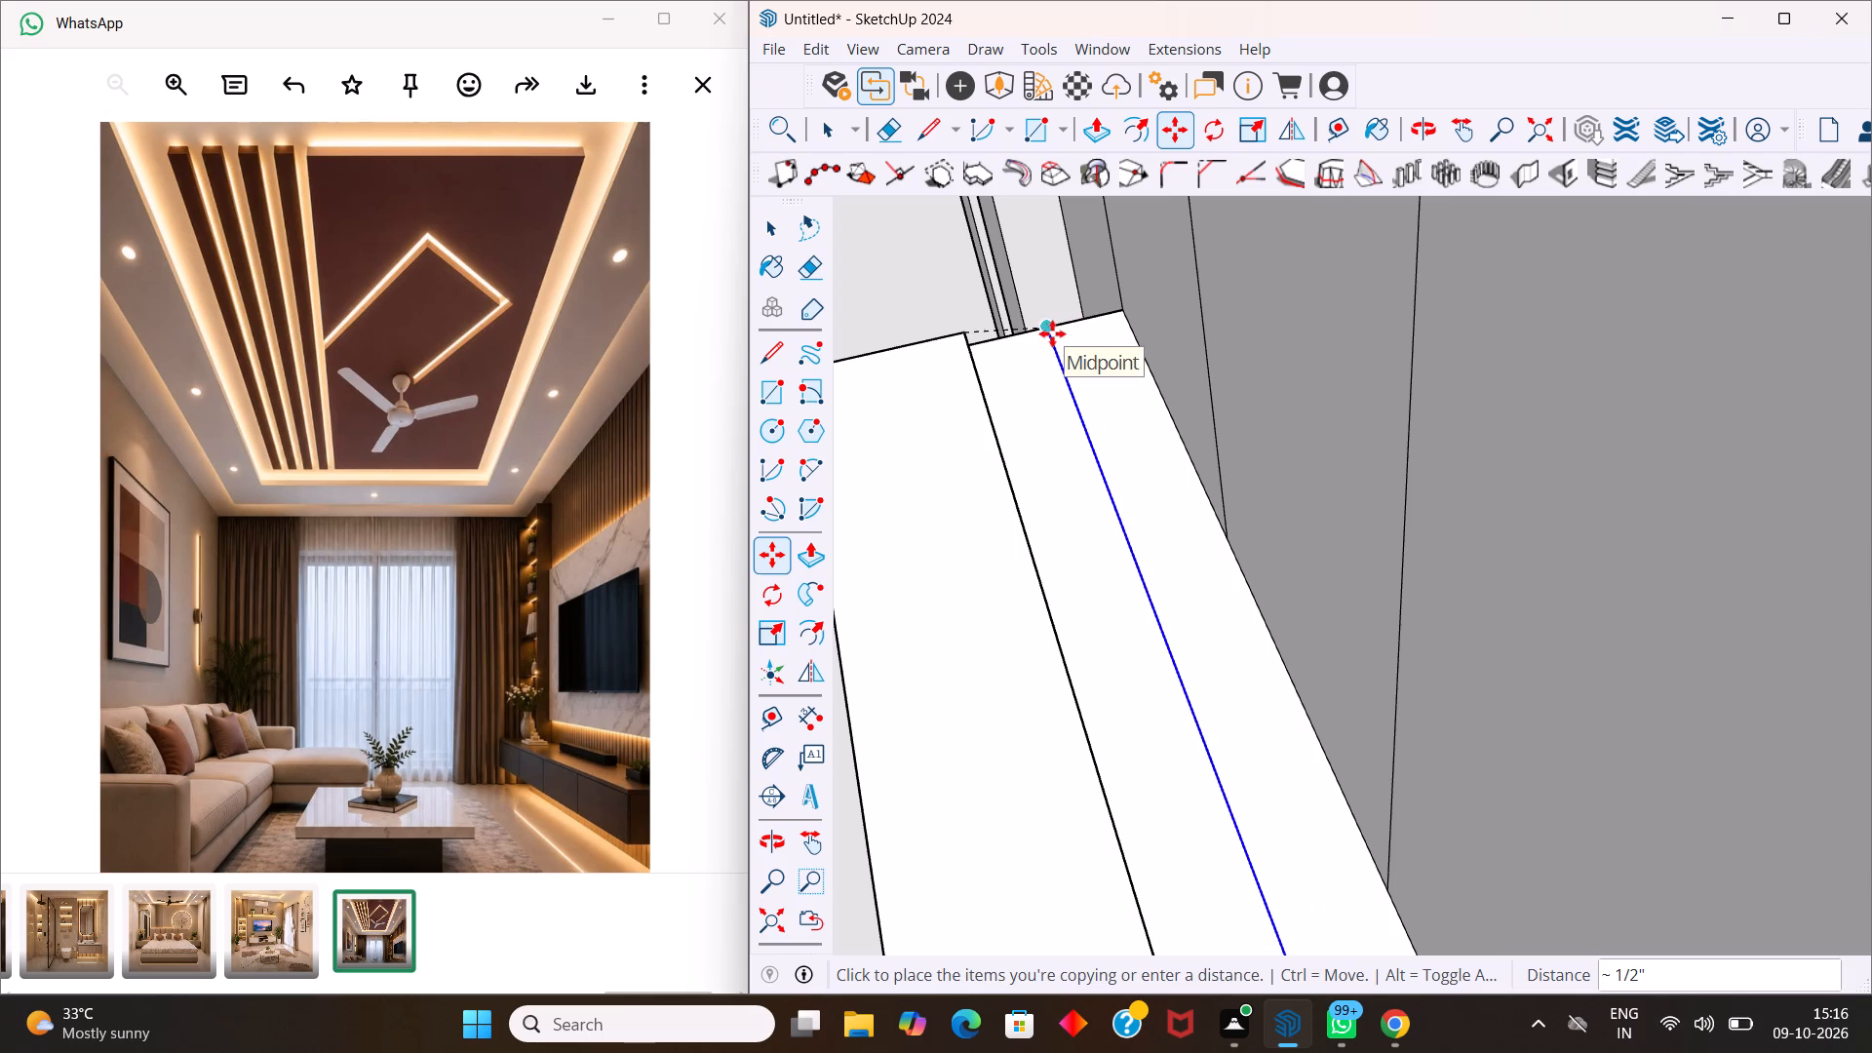
left_click(1052, 333)
key("space")
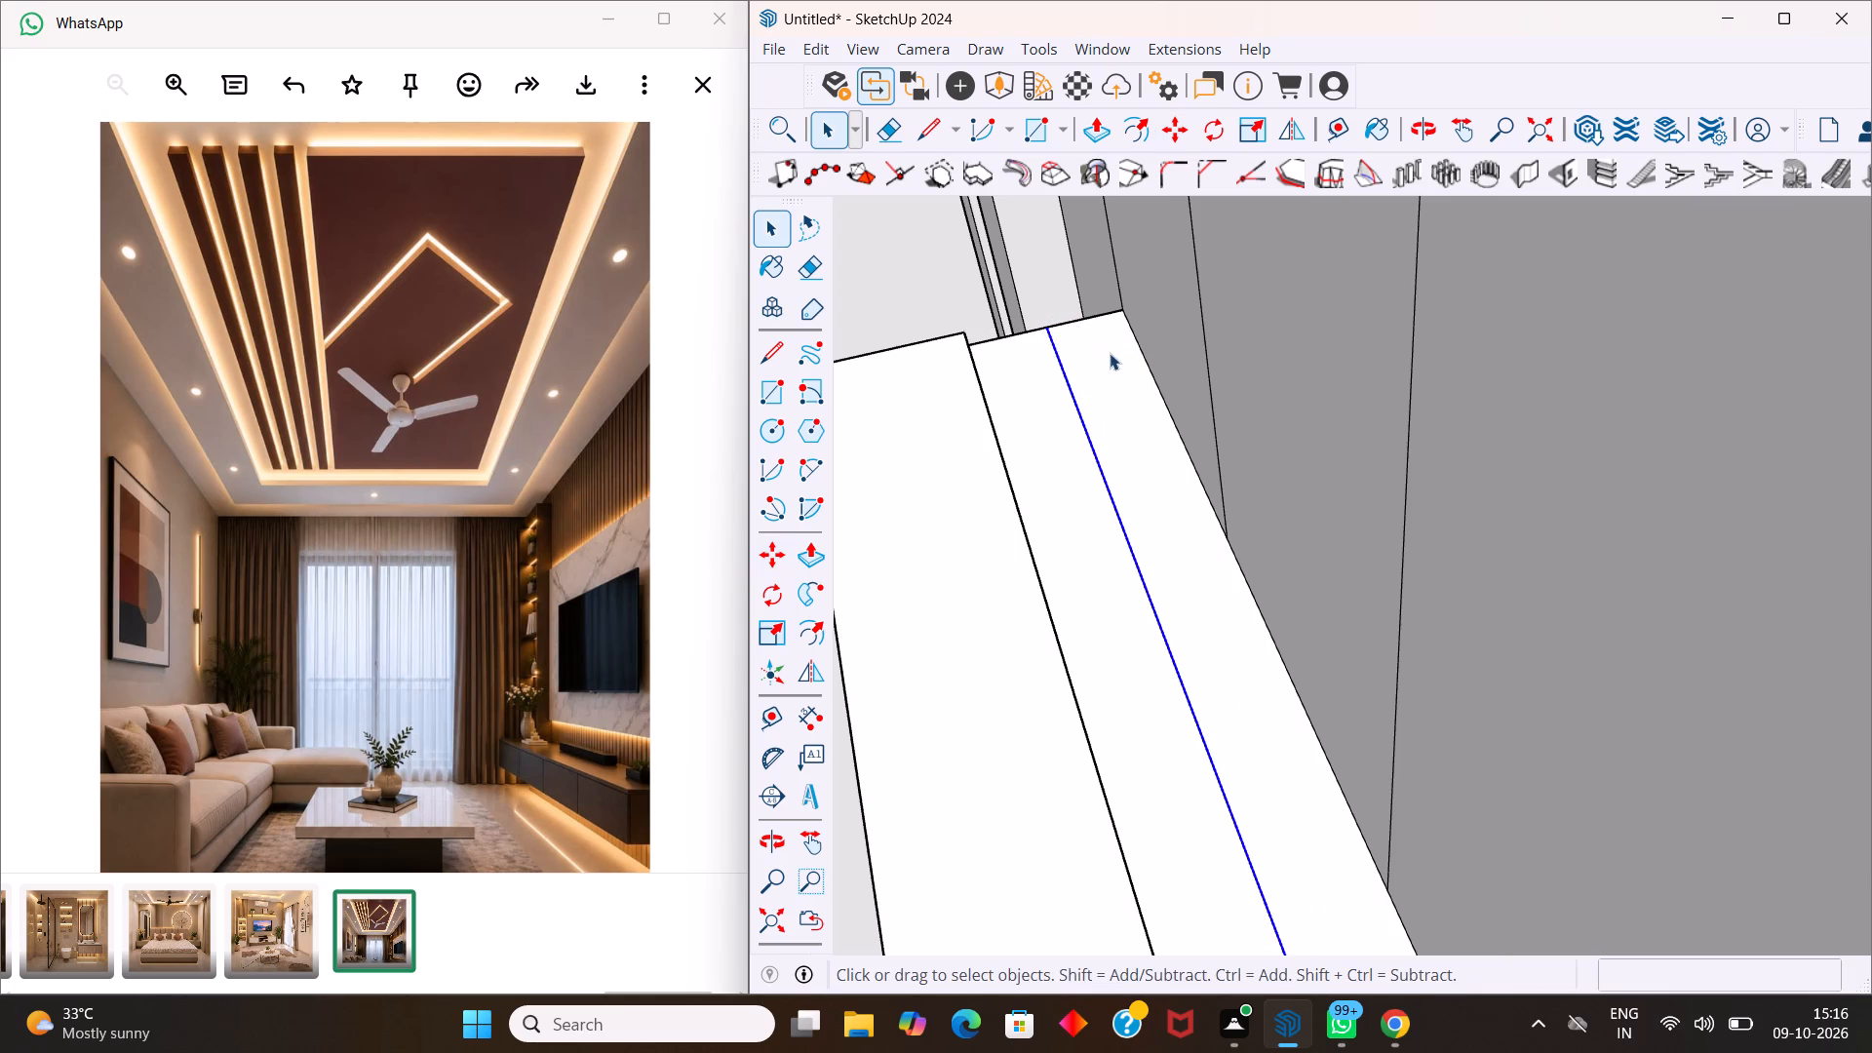
Pull the slat strip beside the TV panel's upper corner out 1/2" to the copied line, undoing any extra pull.
left_click(1149, 343)
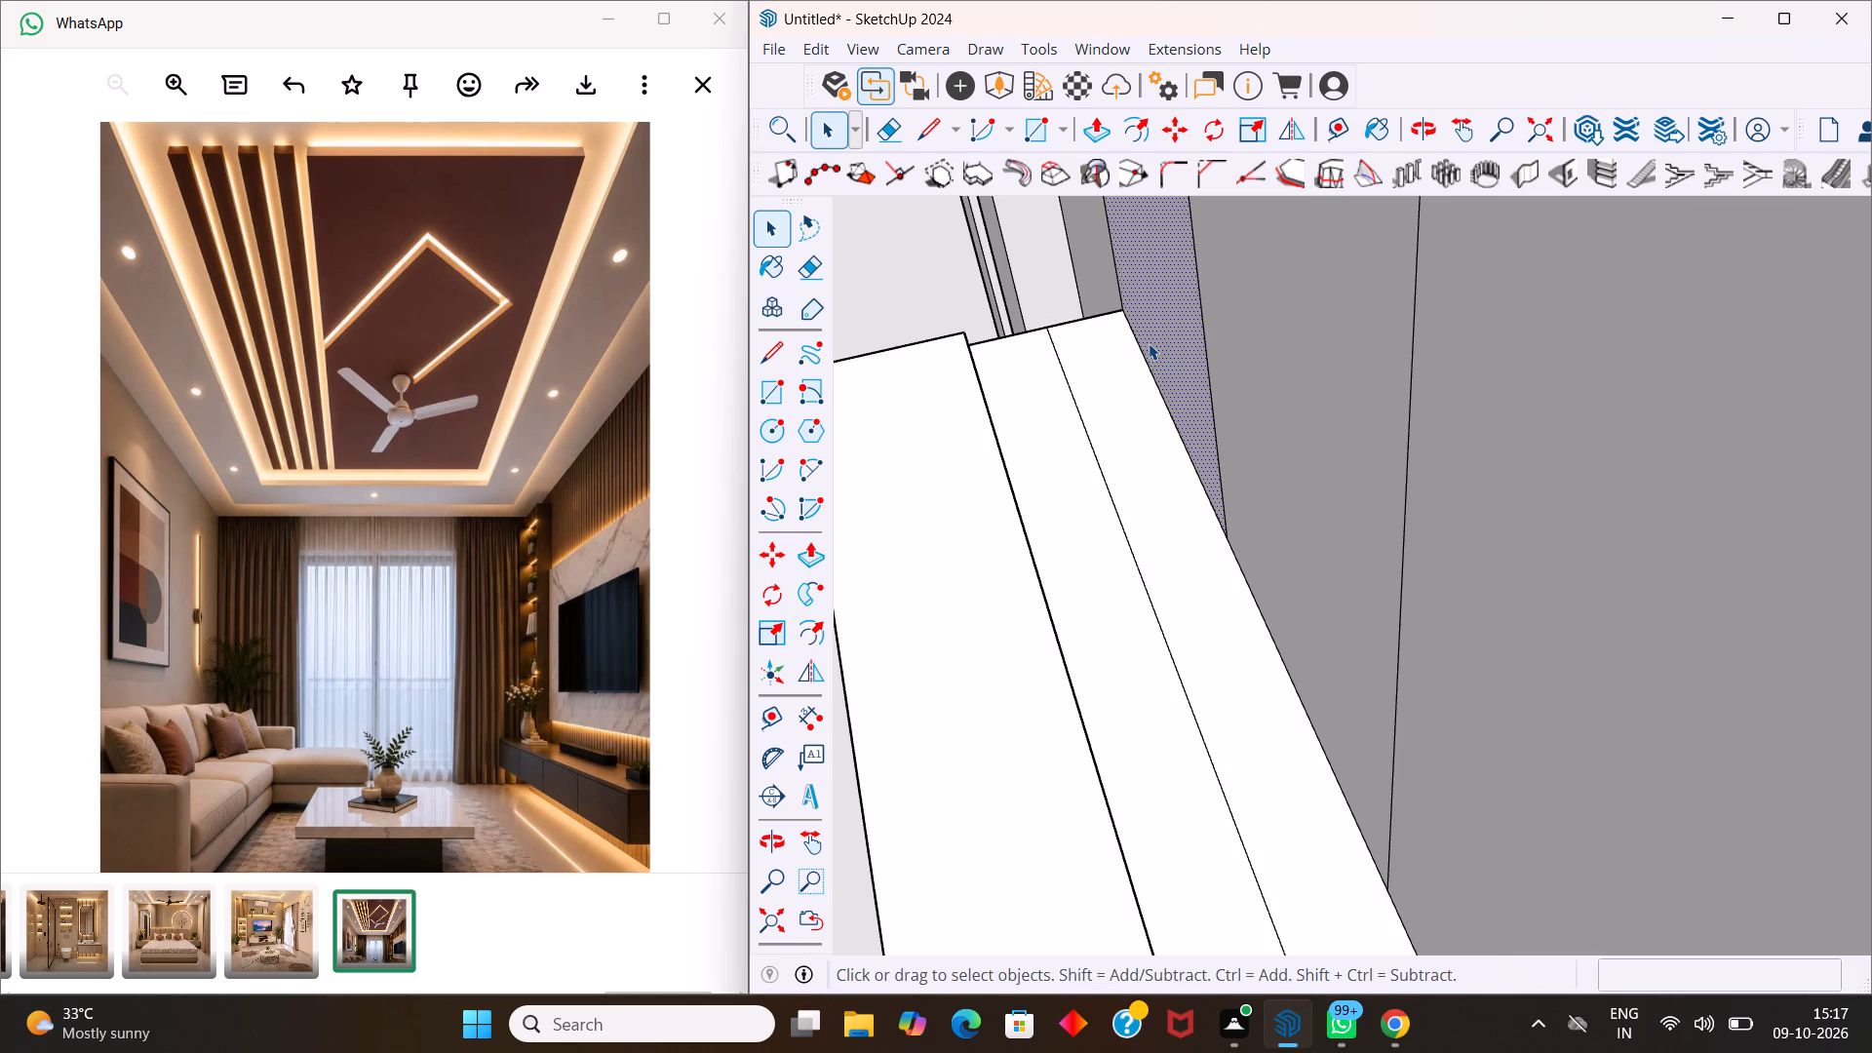
key("p")
left_click_drag(1147, 343, 1076, 377)
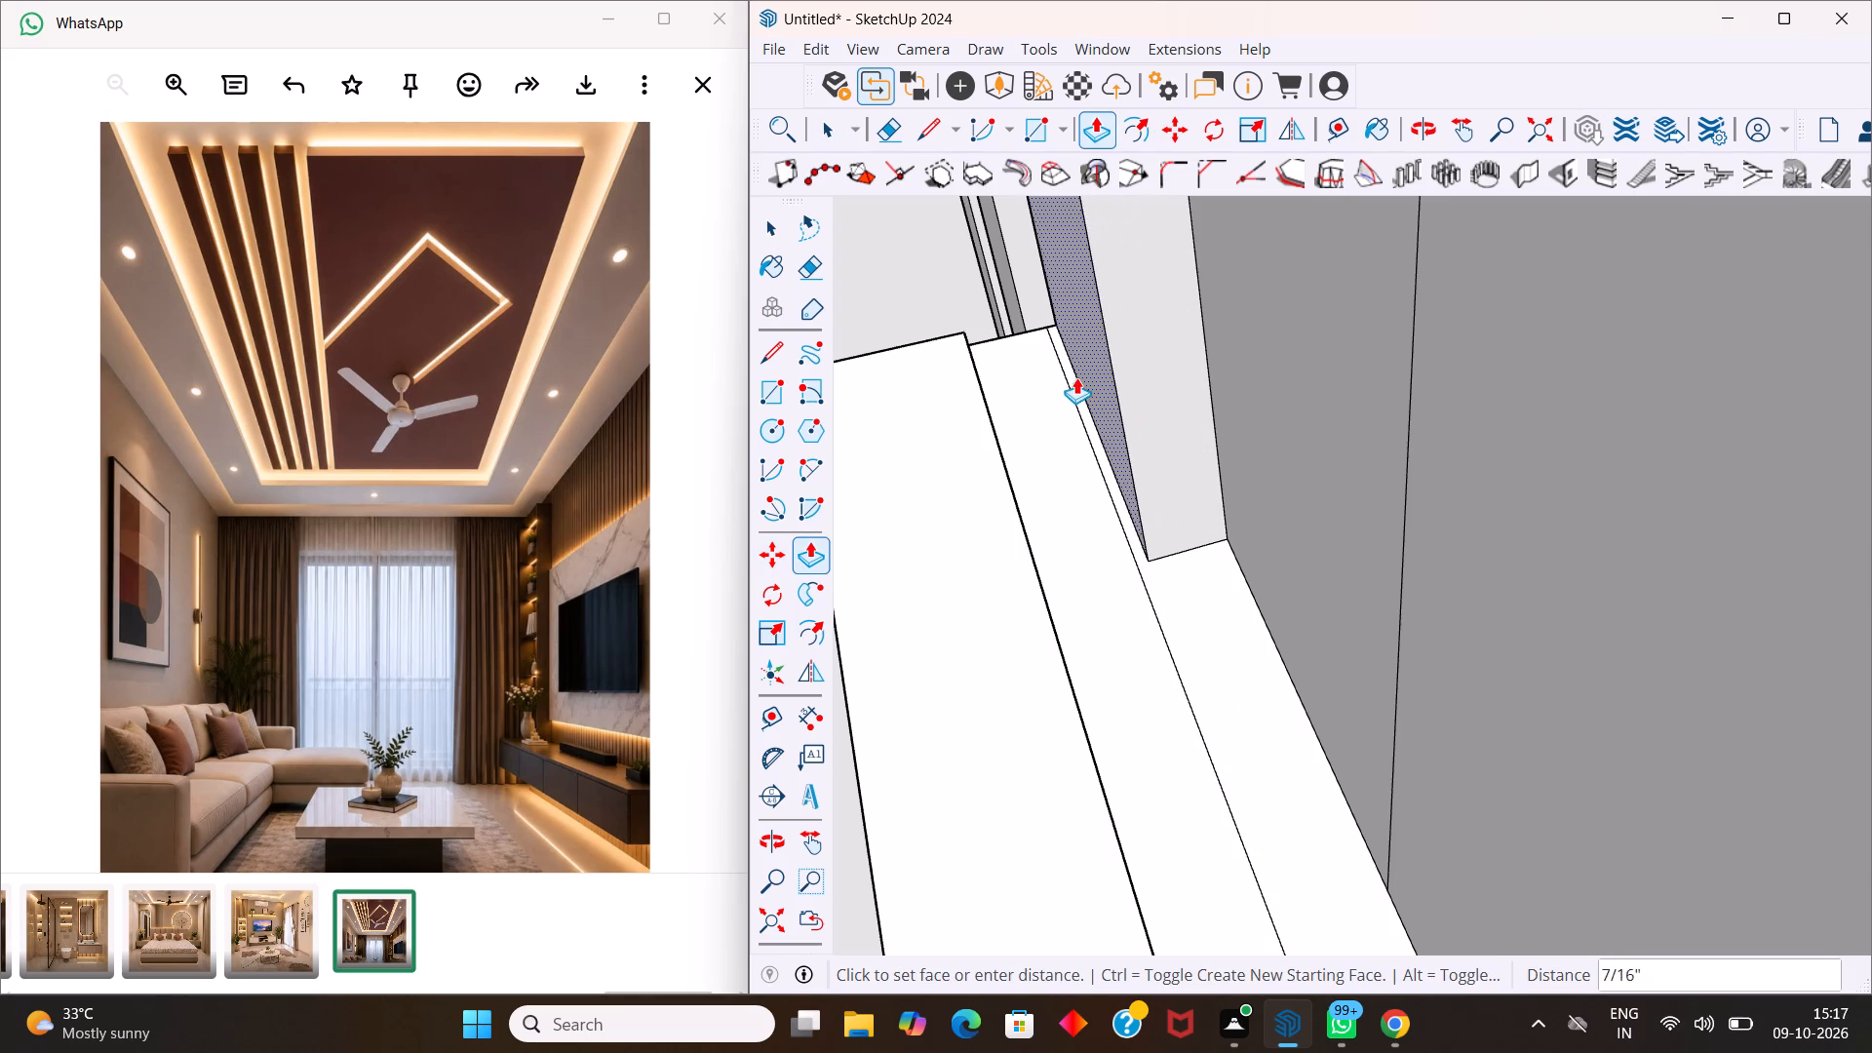
left_click_drag(1076, 377, 1072, 381)
scroll(1093, 384, "down", 8)
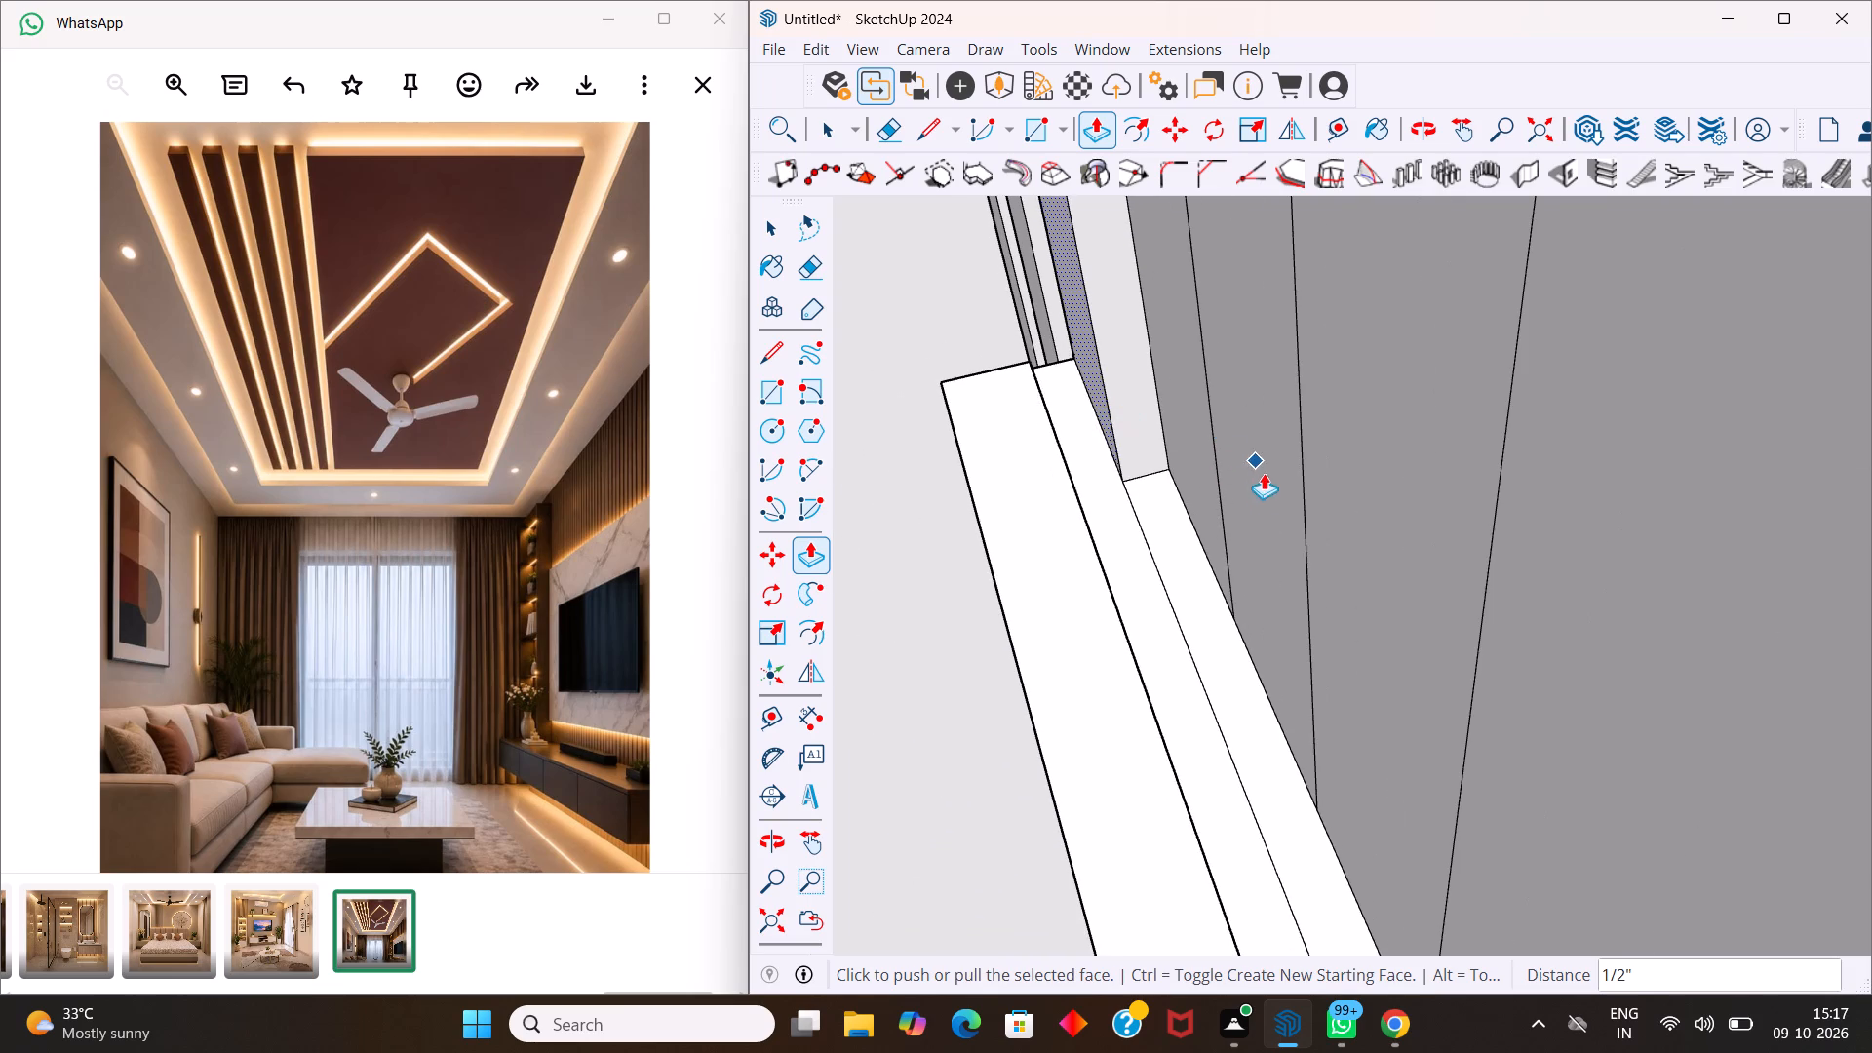
left_click_drag(1262, 501, 1193, 601)
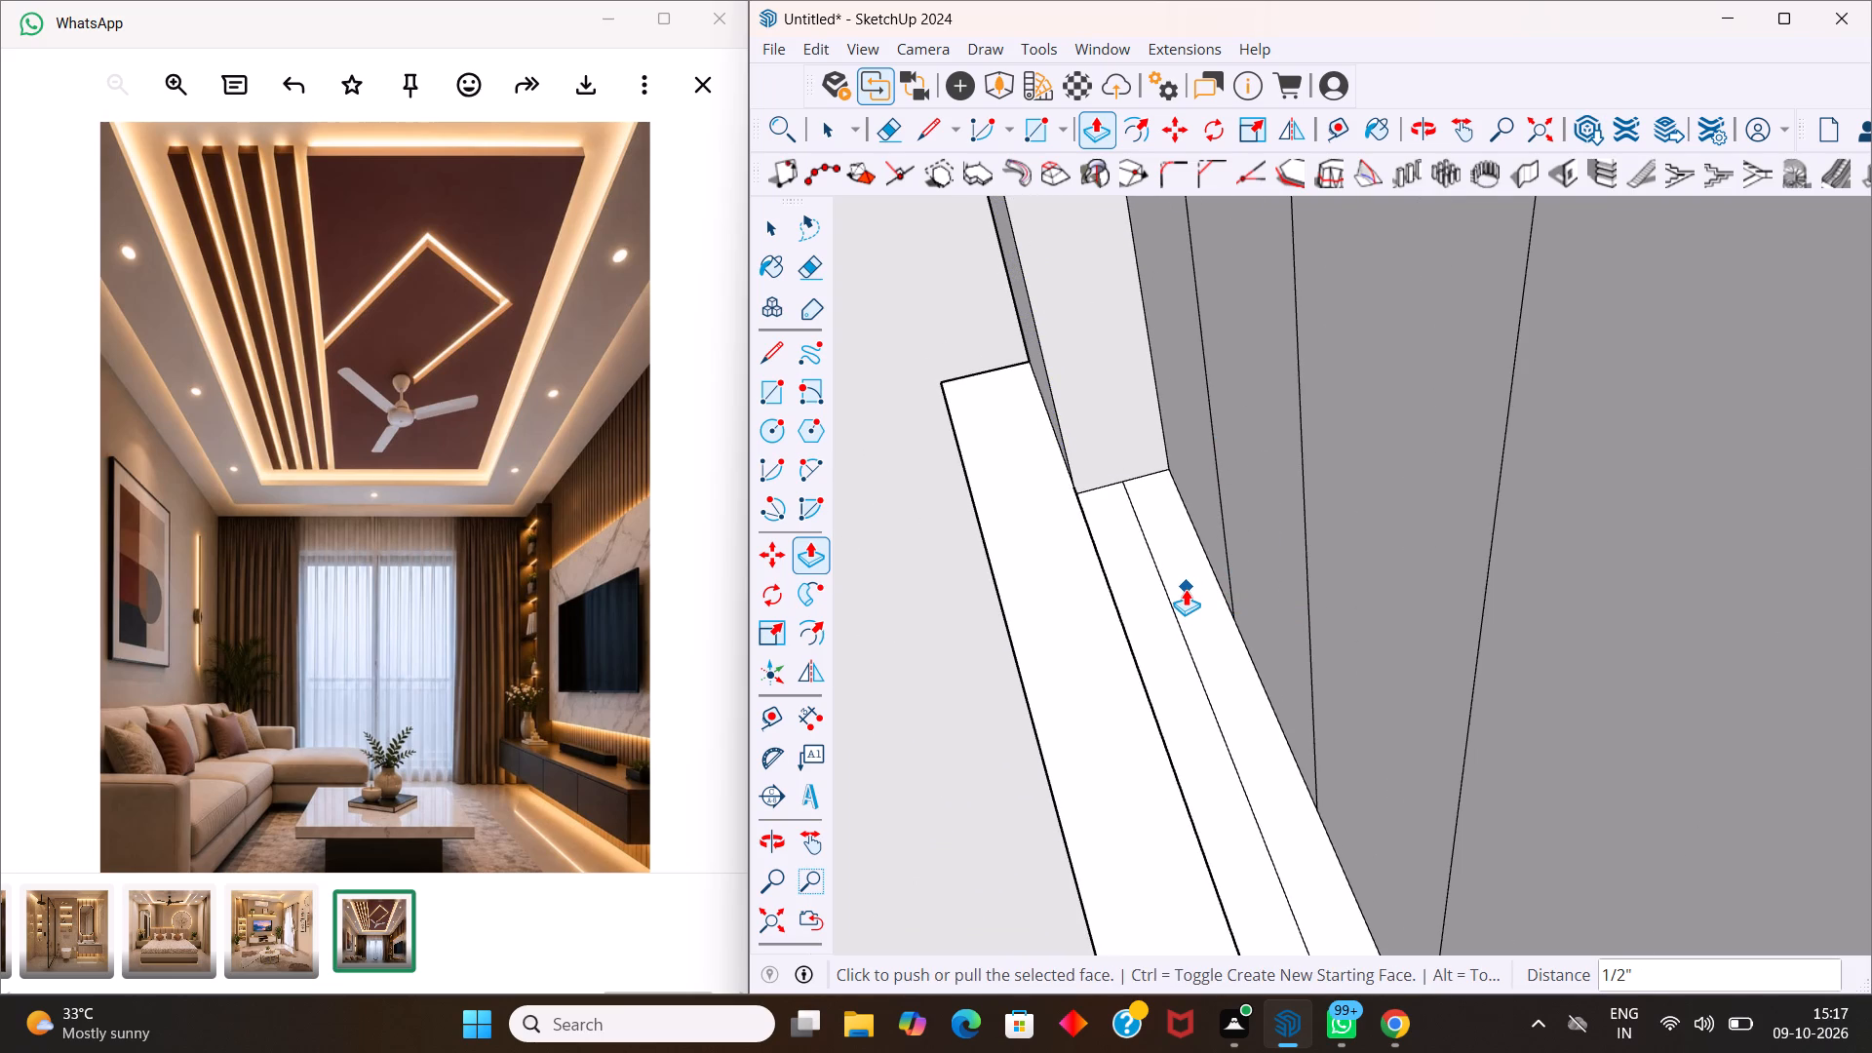
key("ctrl+z")
Pull the following alternate slat strips above the TV panel out 1/2" each, continuing along the wall away from the shelving.
left_click_drag(1263, 578, 1239, 610)
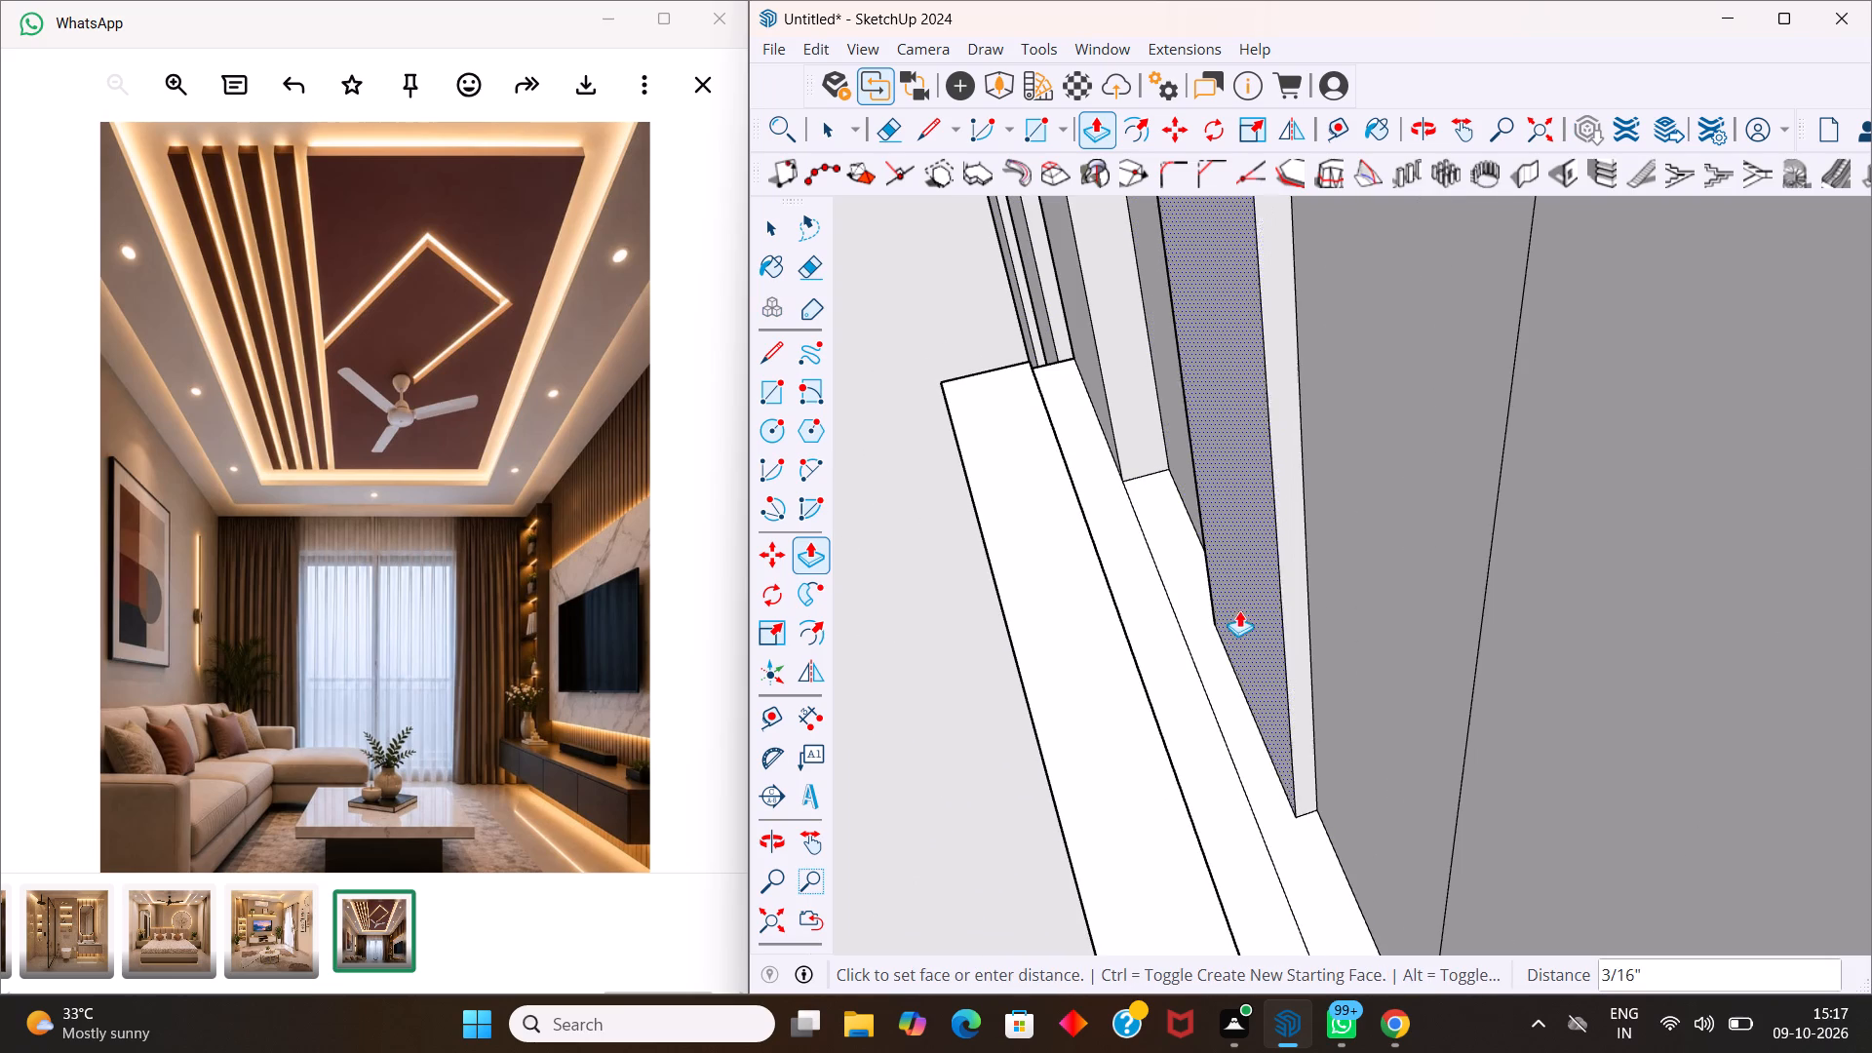
left_click_drag(1239, 610, 1209, 632)
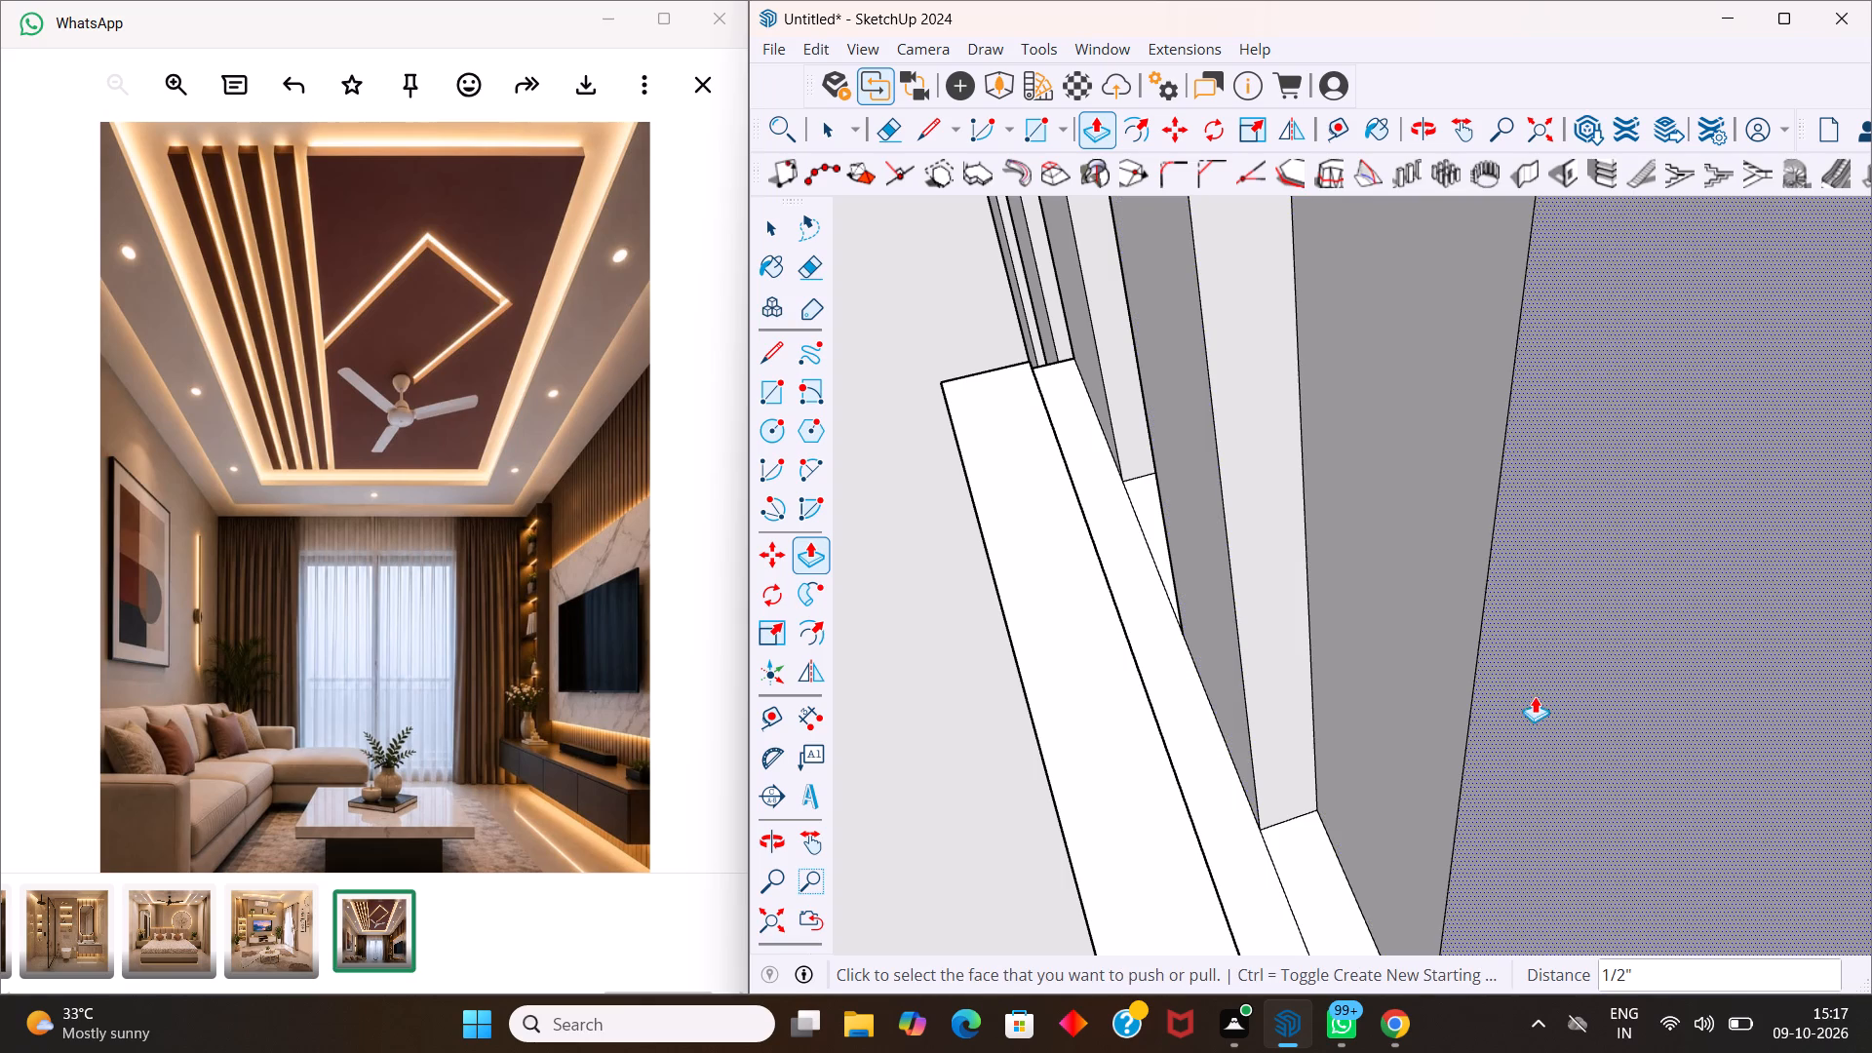
scroll(1498, 672, "down", 11)
scroll(1399, 578, "down", 9)
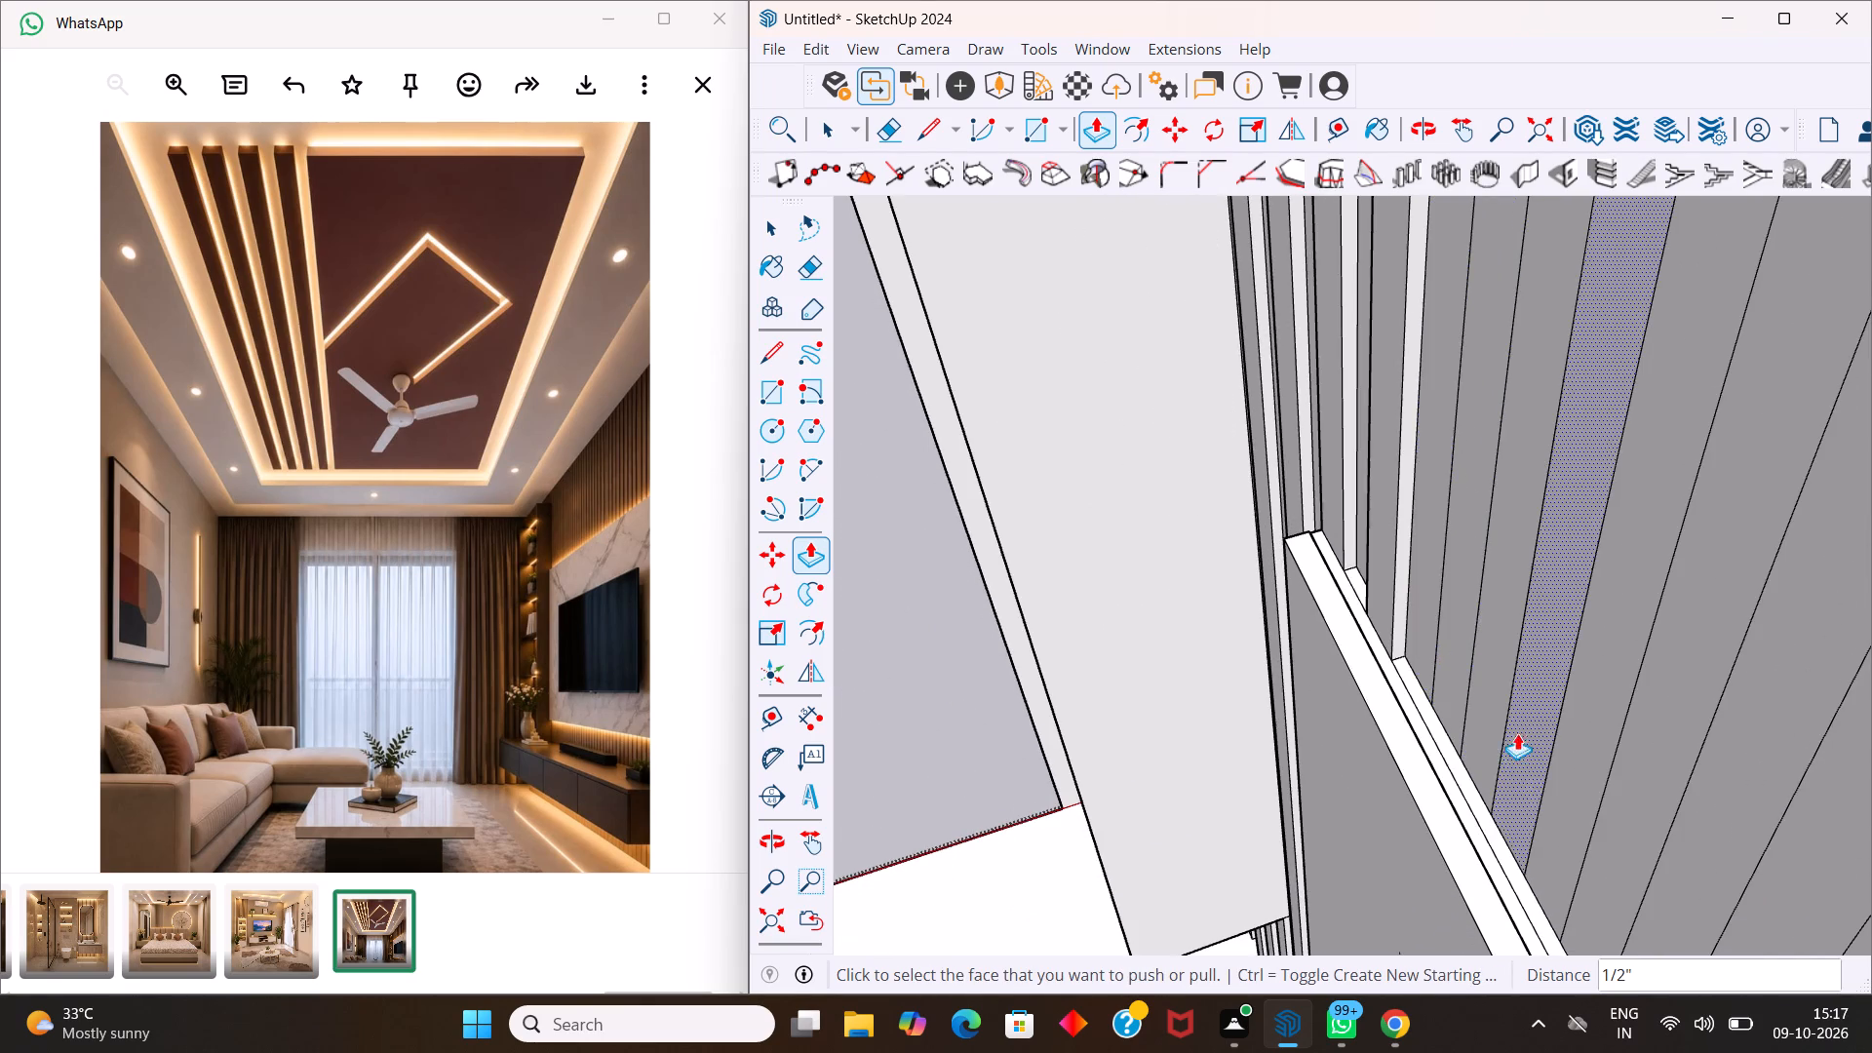
middle_click_drag(1526, 765, 1452, 721)
scroll(1467, 741, "up", 2)
scroll(1468, 733, "down", 11)
scroll(1494, 785, "up", 10)
scroll(1430, 658, "up", 6)
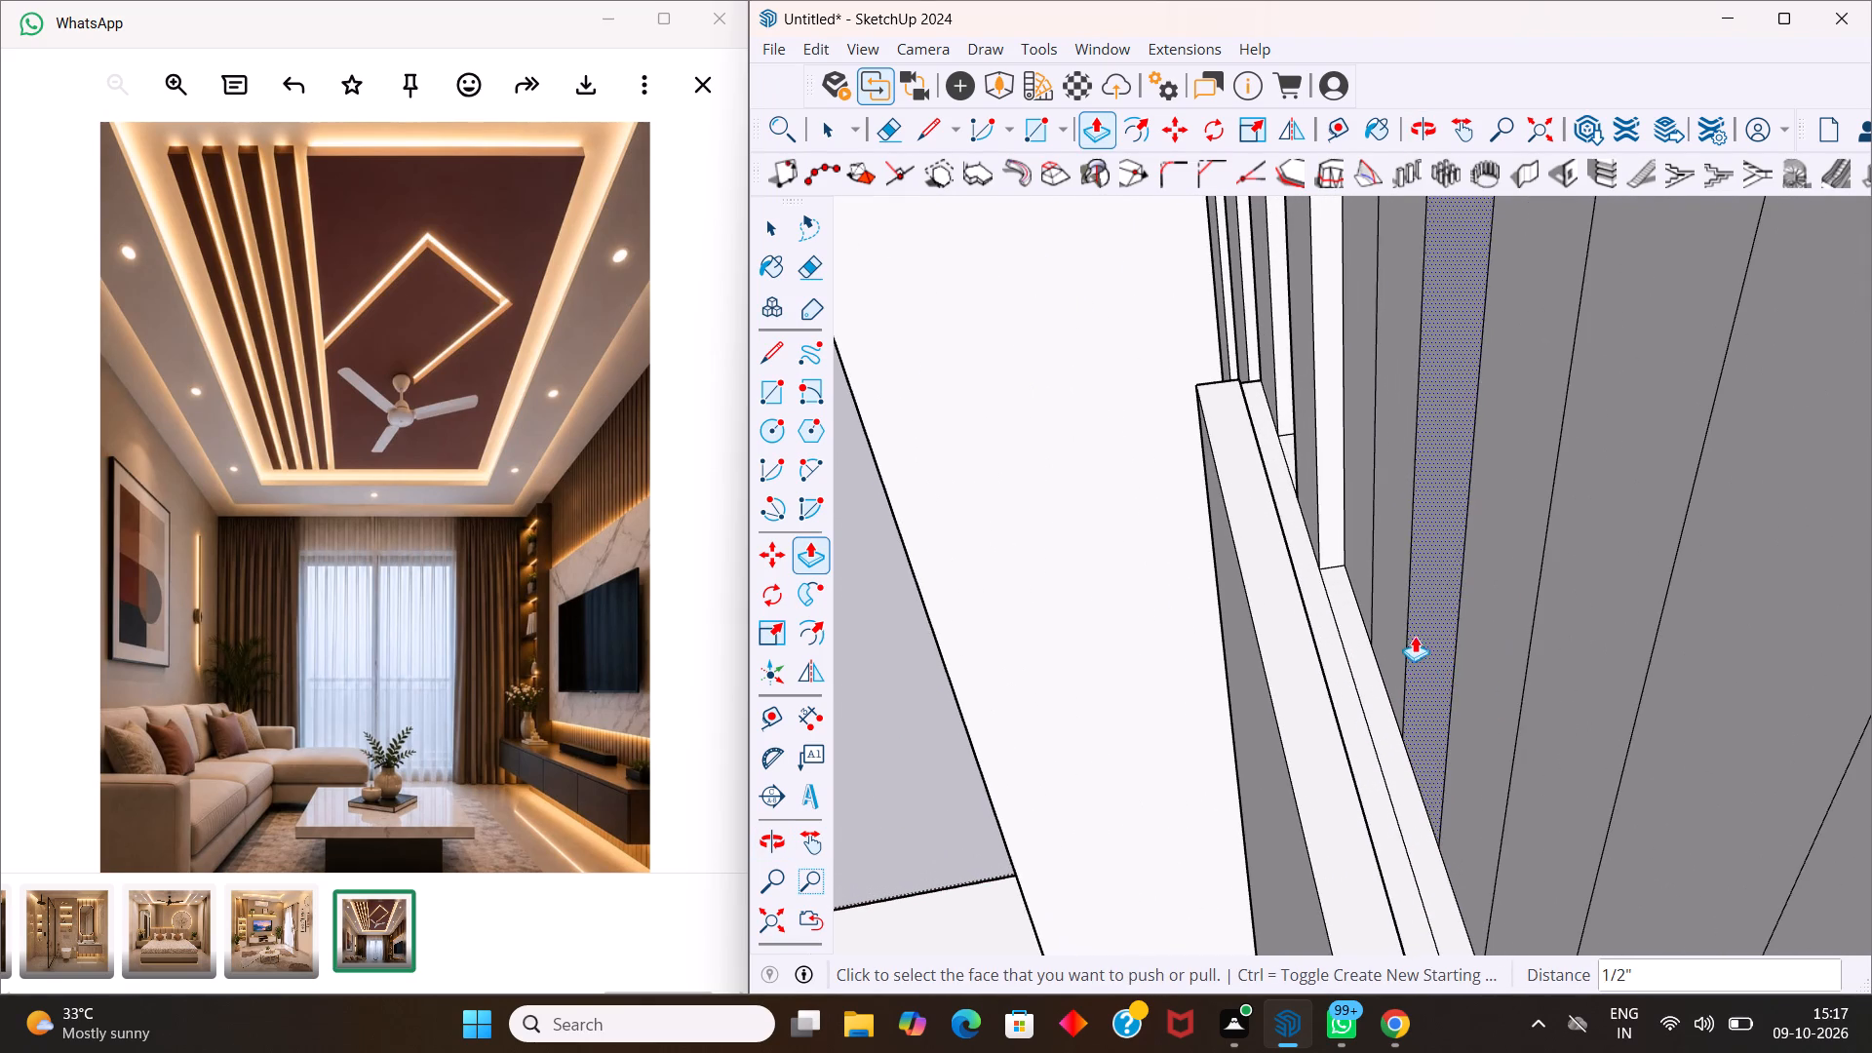
left_click_drag(1390, 634, 1369, 669)
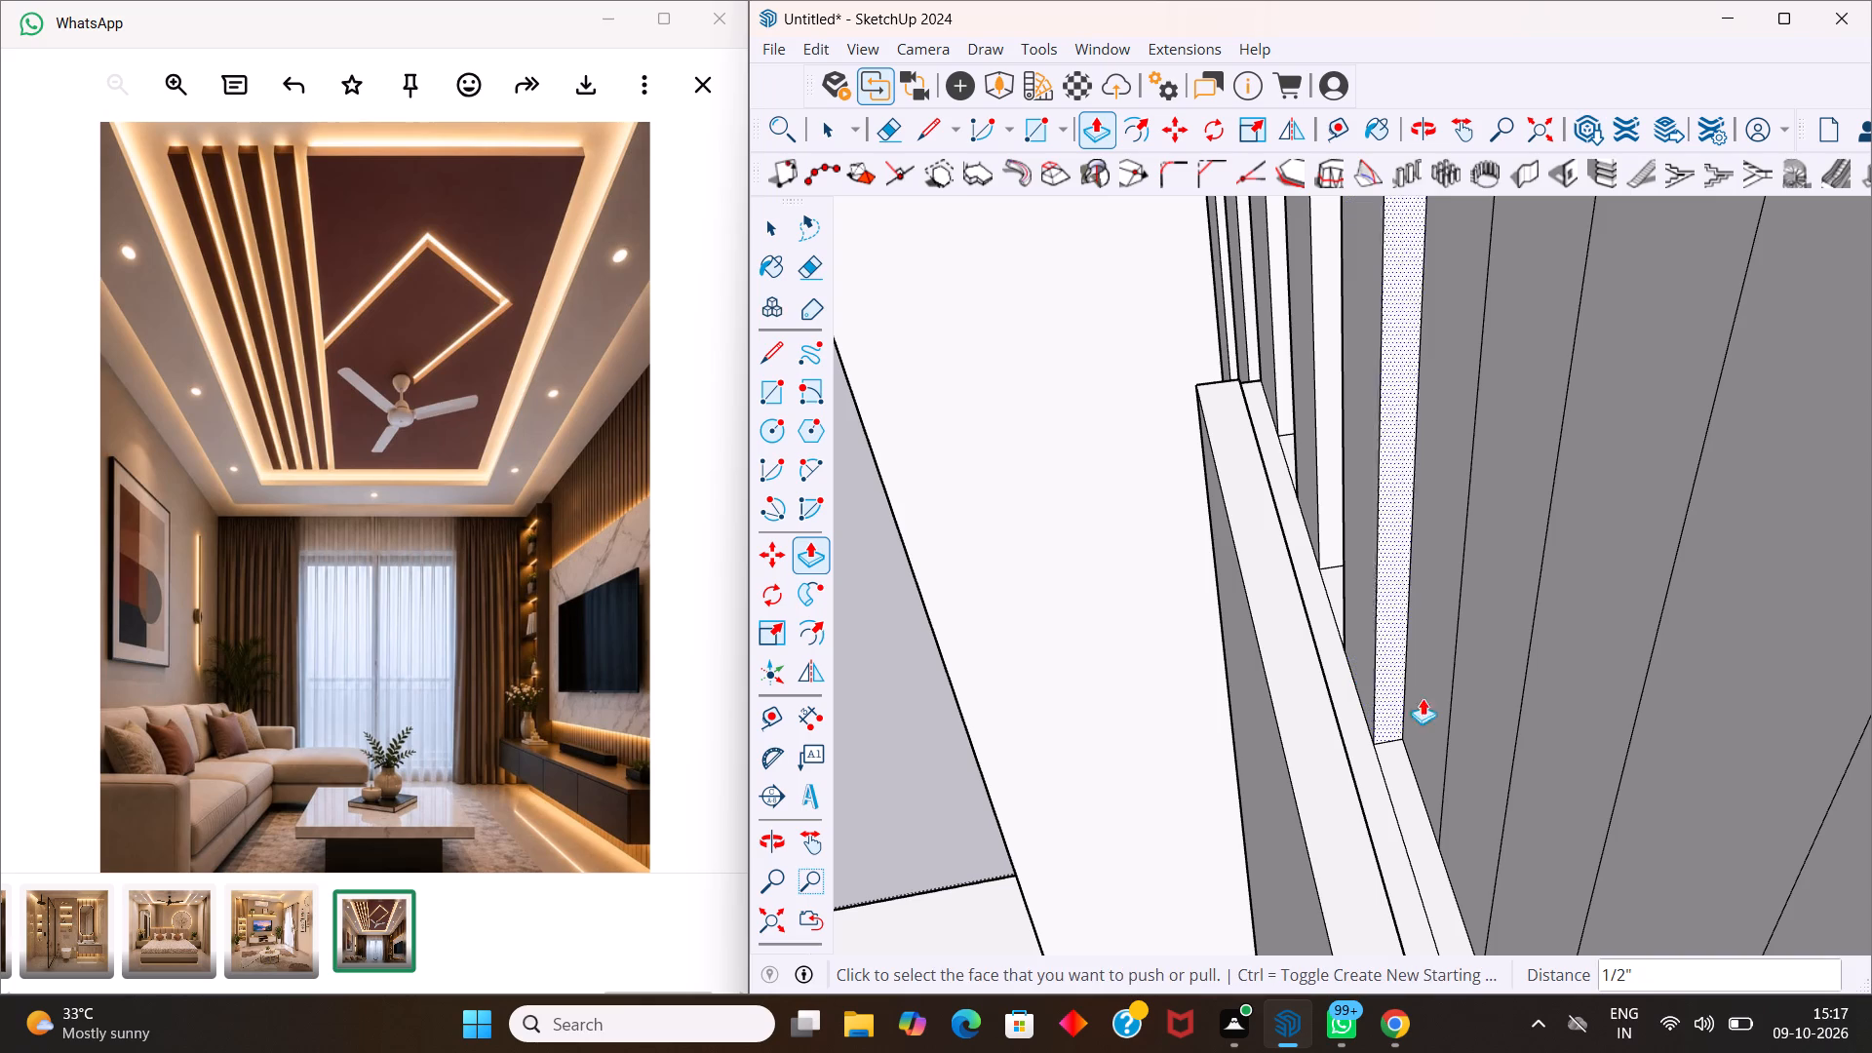
left_click_drag(1490, 722, 1433, 780)
scroll(1490, 764, "down", 11)
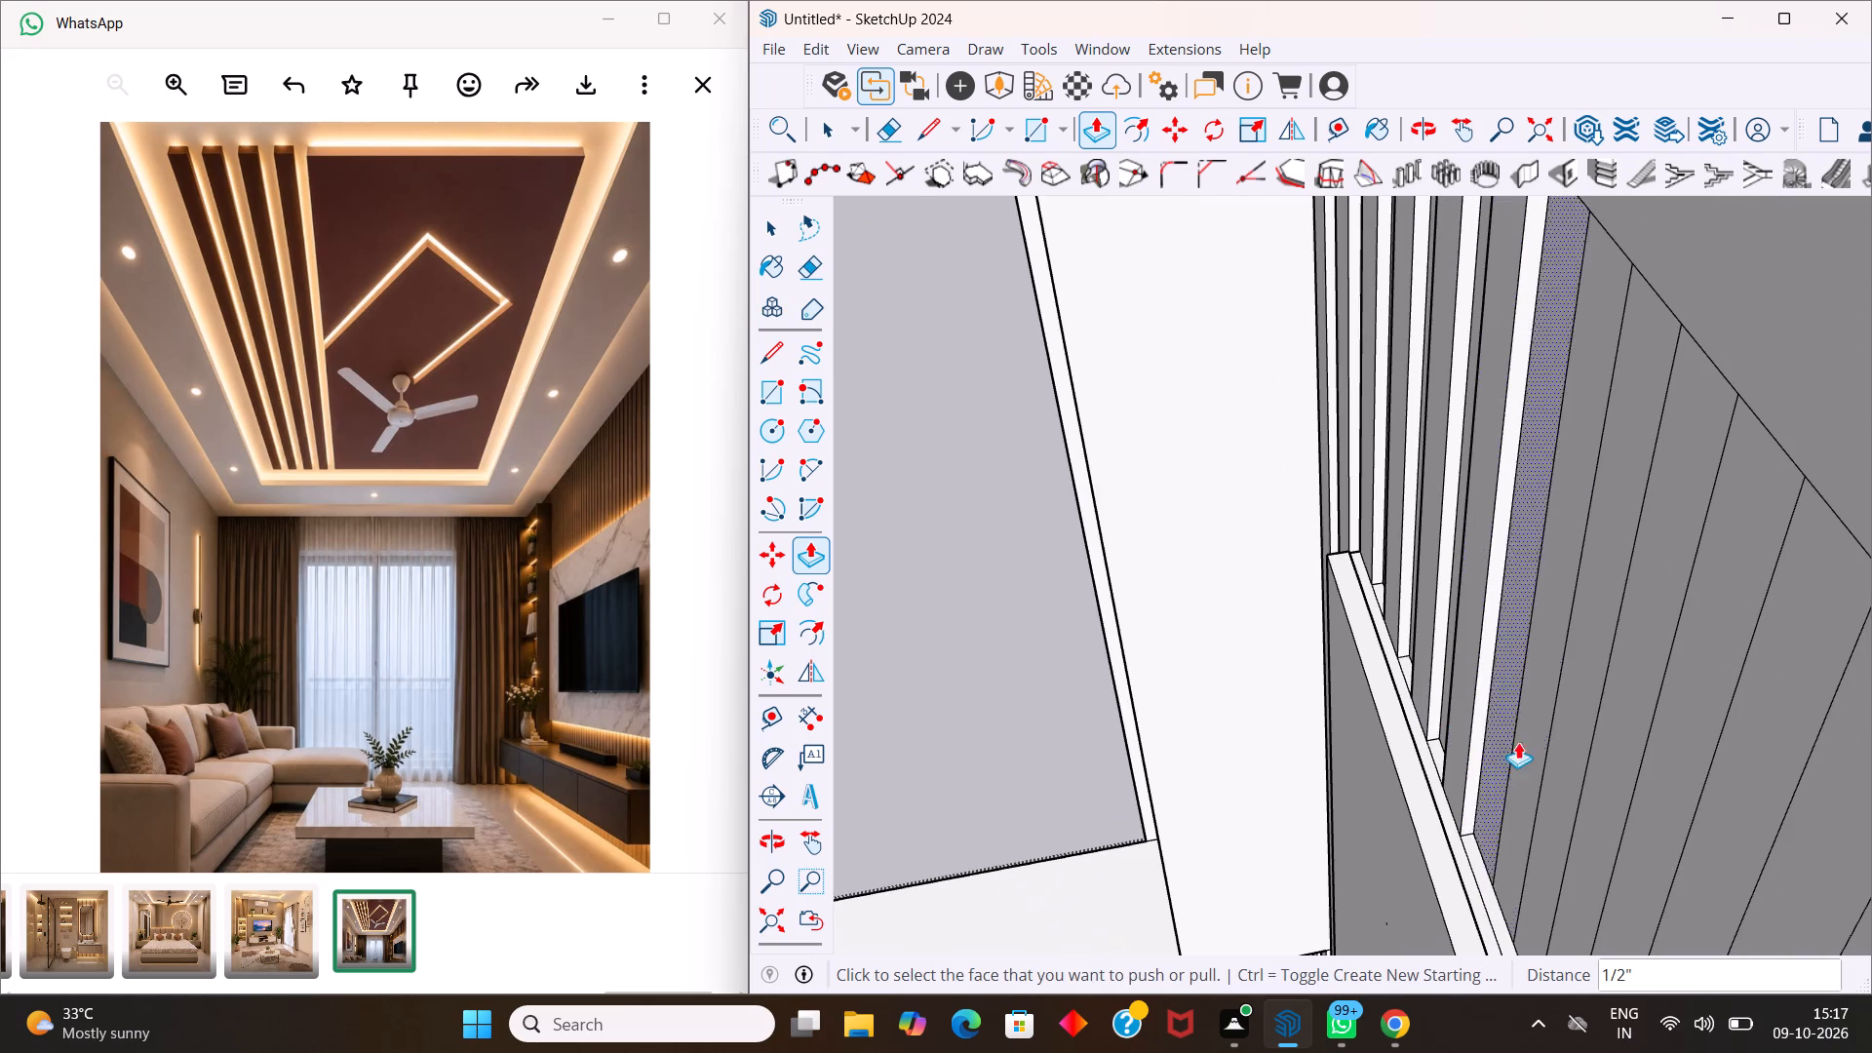
left_click_drag(1537, 756, 1517, 792)
left_click_drag(1608, 793, 1600, 798)
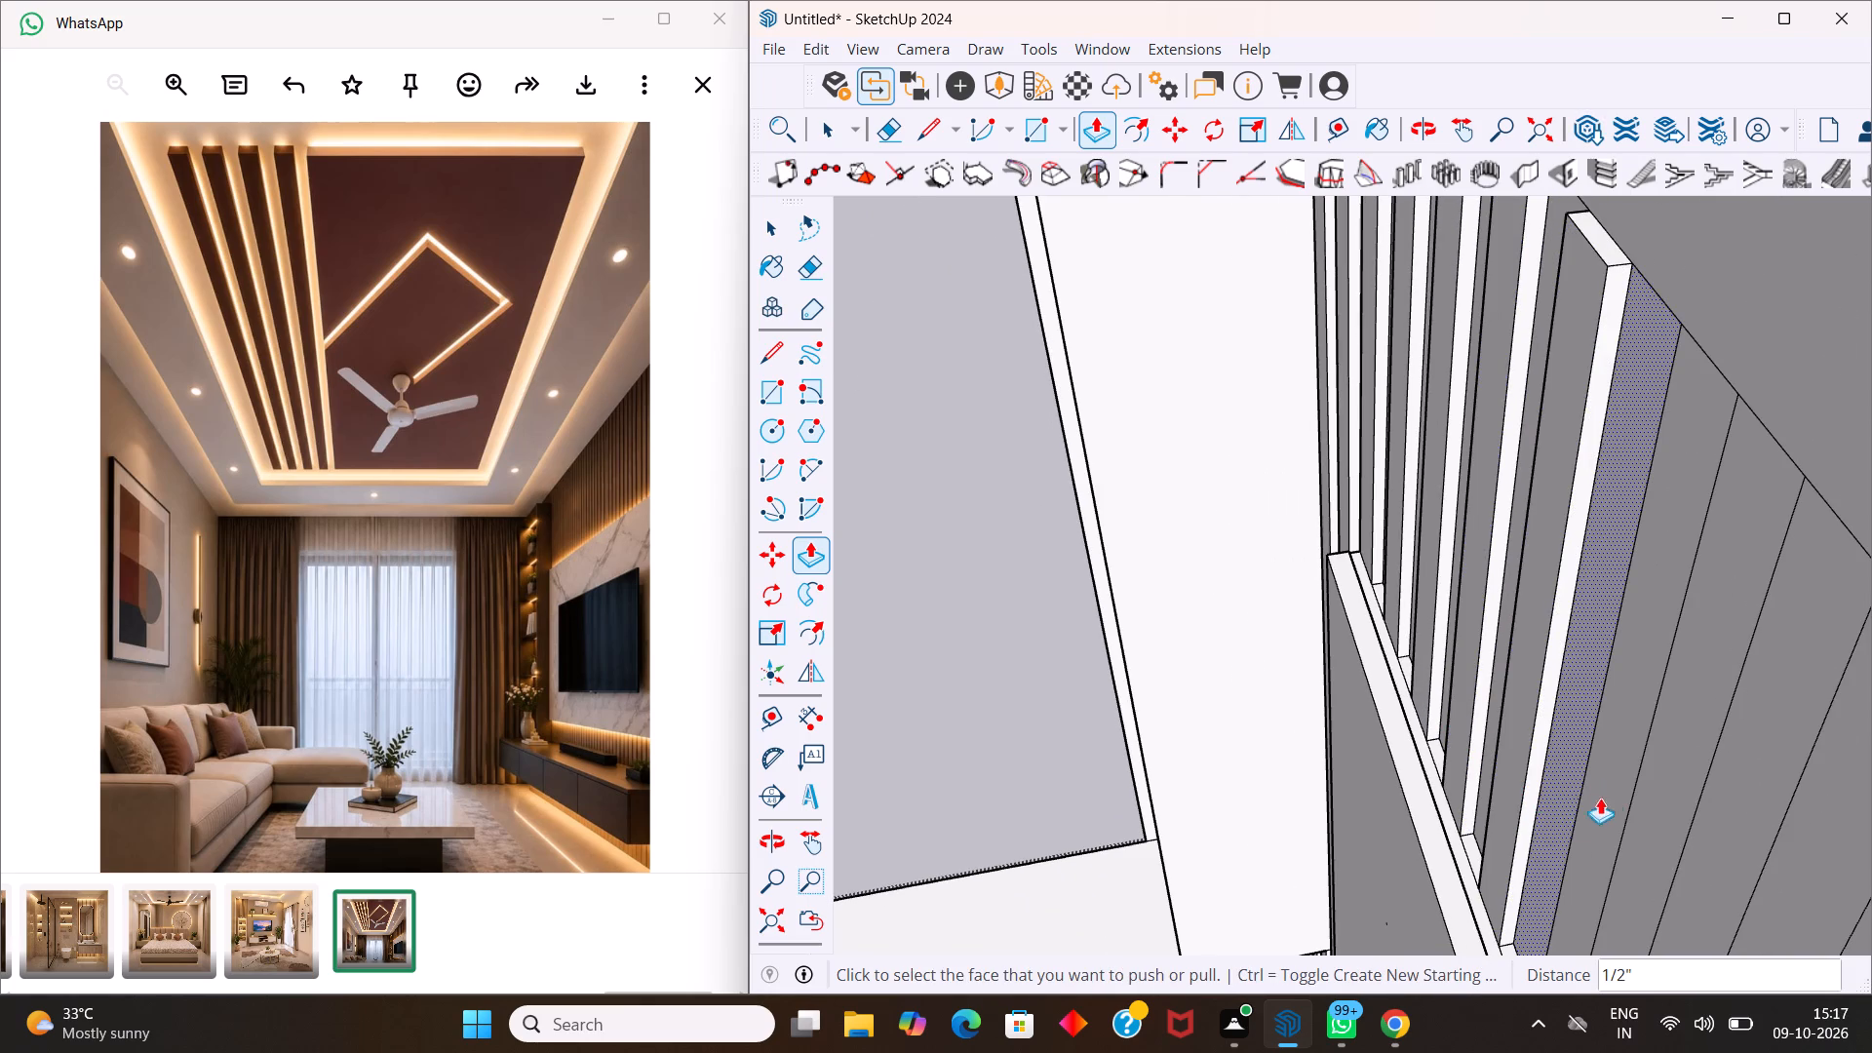
left_click_drag(1600, 798, 1569, 816)
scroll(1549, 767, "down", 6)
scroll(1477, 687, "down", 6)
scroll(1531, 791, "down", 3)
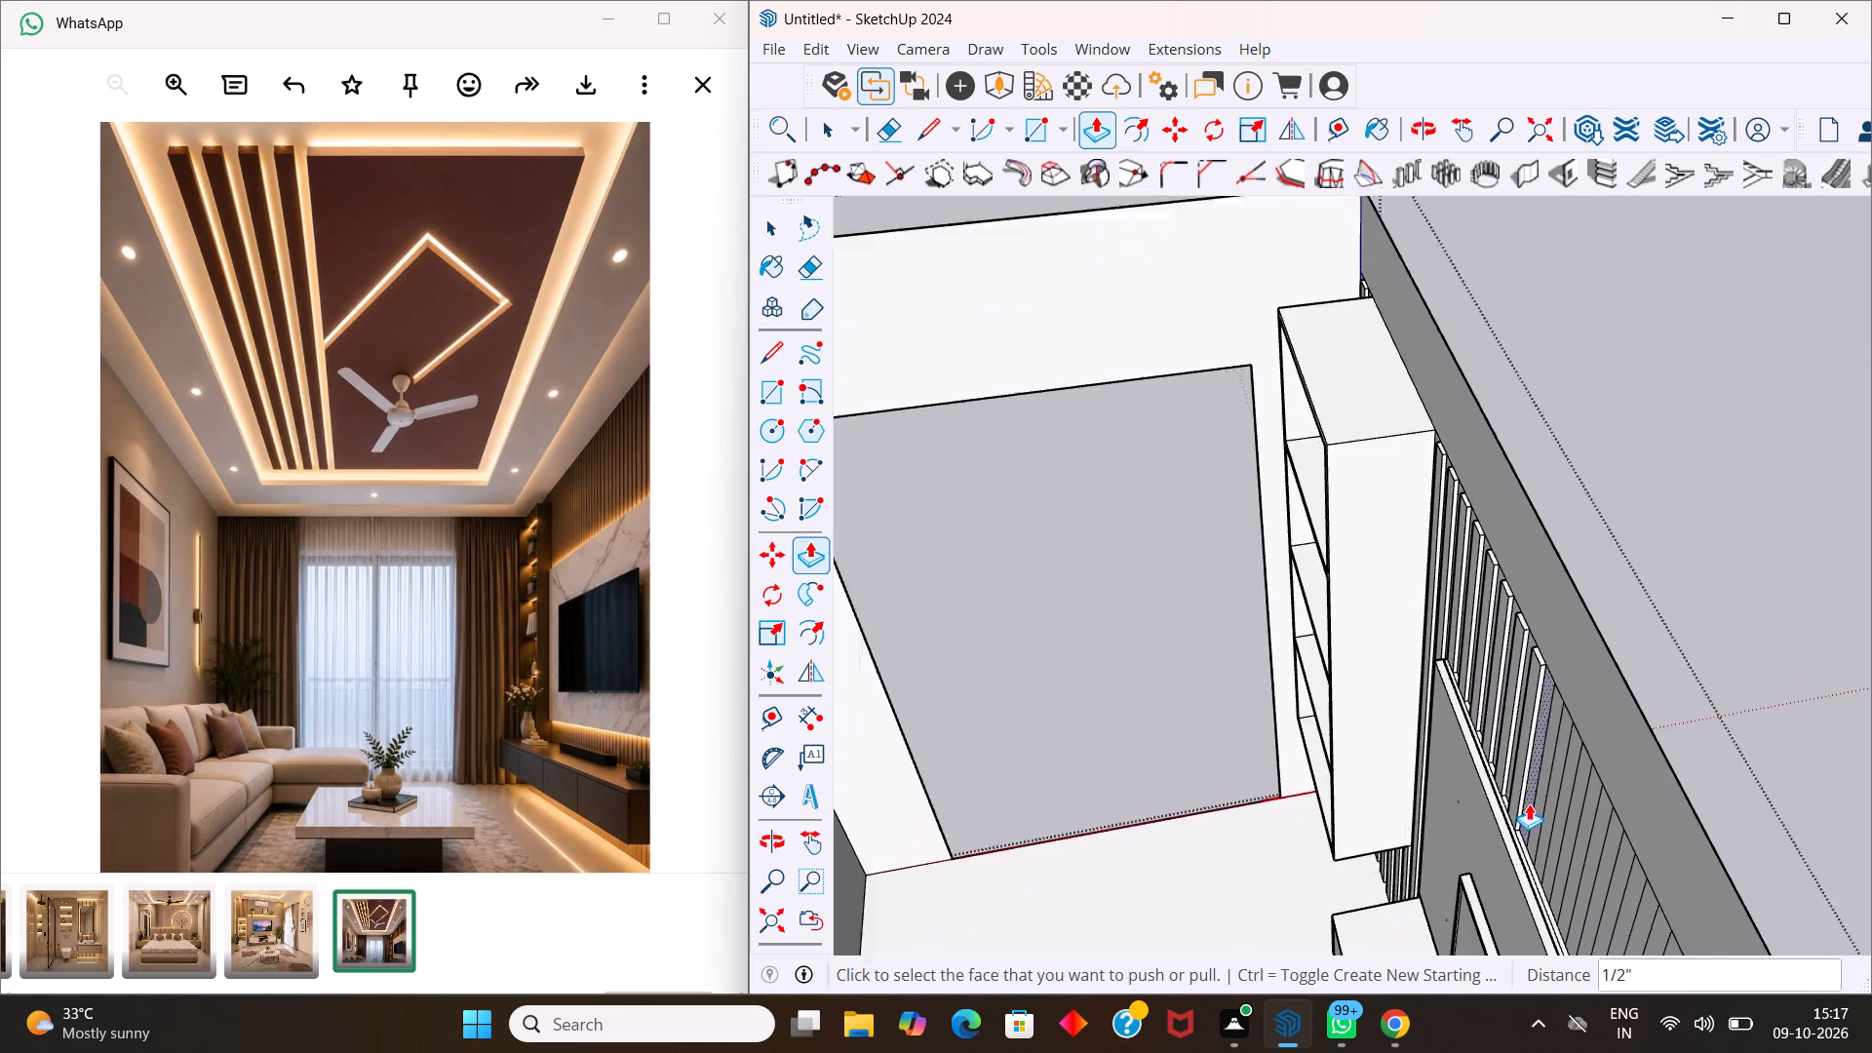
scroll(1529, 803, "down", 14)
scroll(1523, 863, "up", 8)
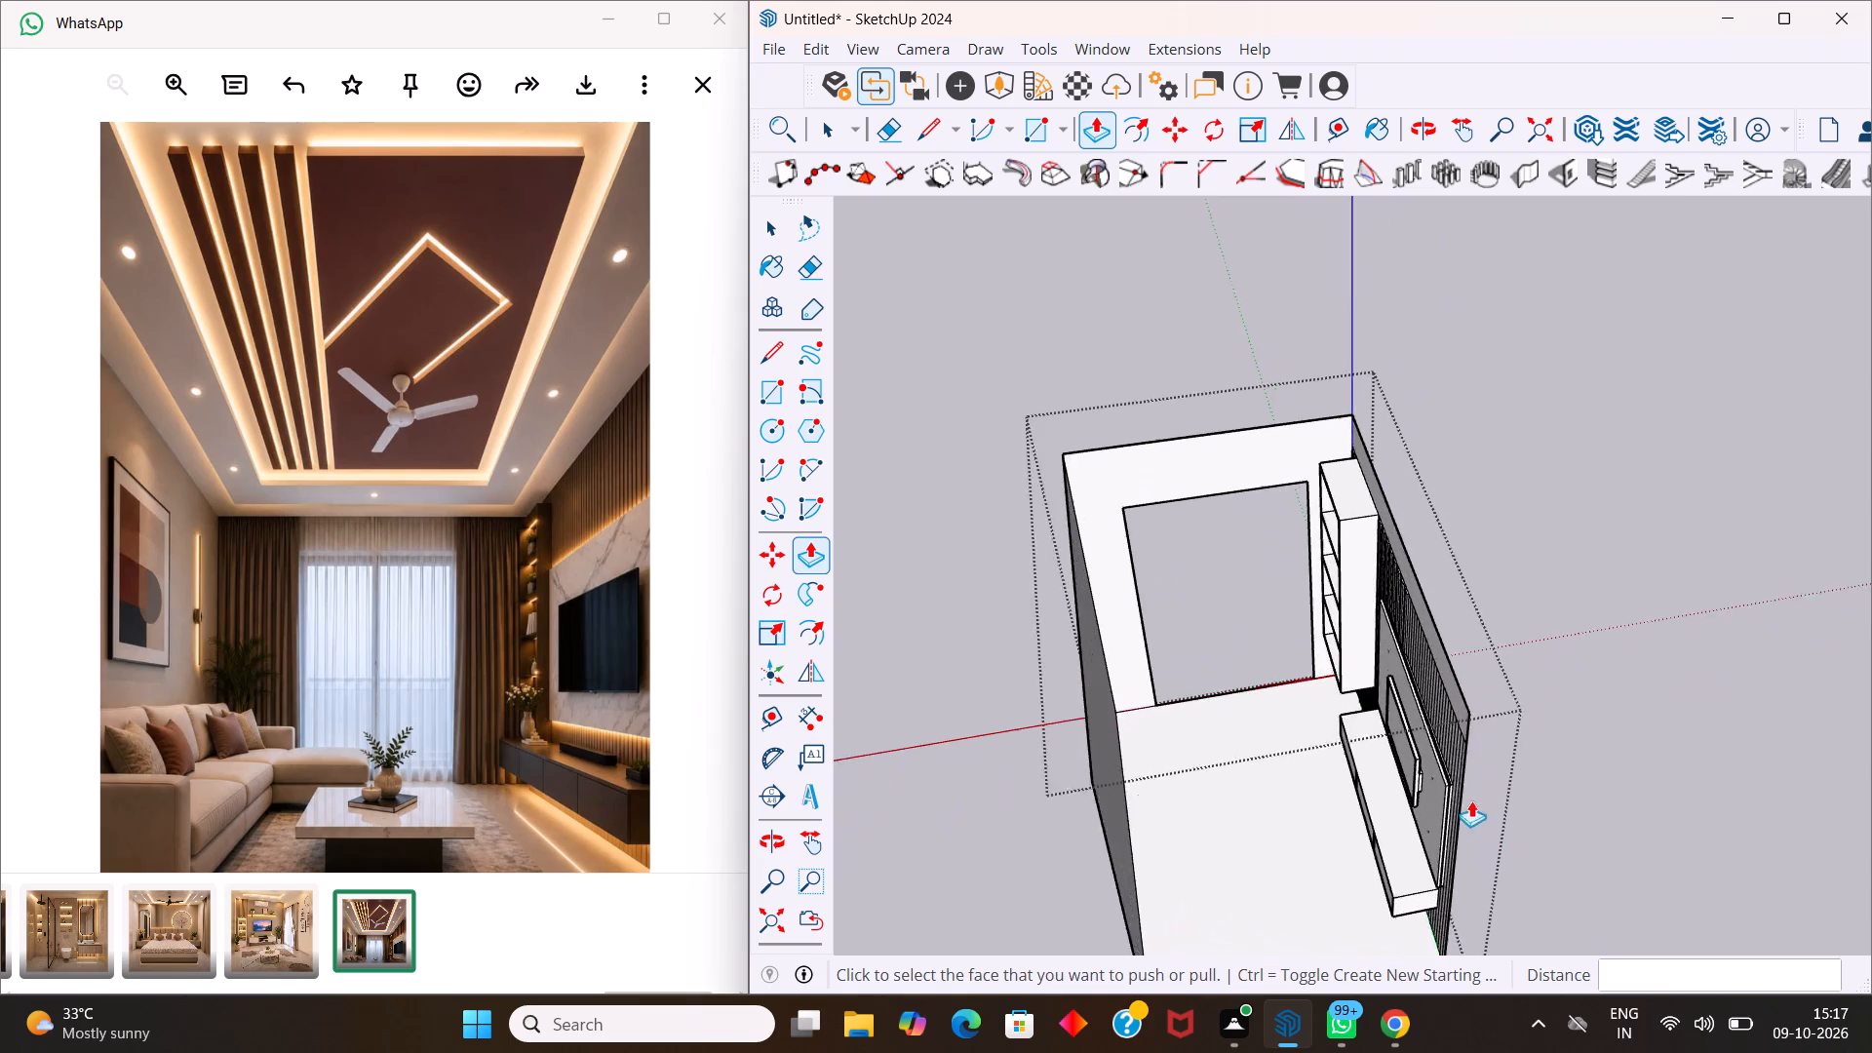
Pull the next five alternate slat strips above the TV panel out 1/2" each, continuing along the wall away from the shelving.
scroll(1471, 800, "up", 20)
scroll(1471, 800, "up", 3)
scroll(1389, 382, "up", 2)
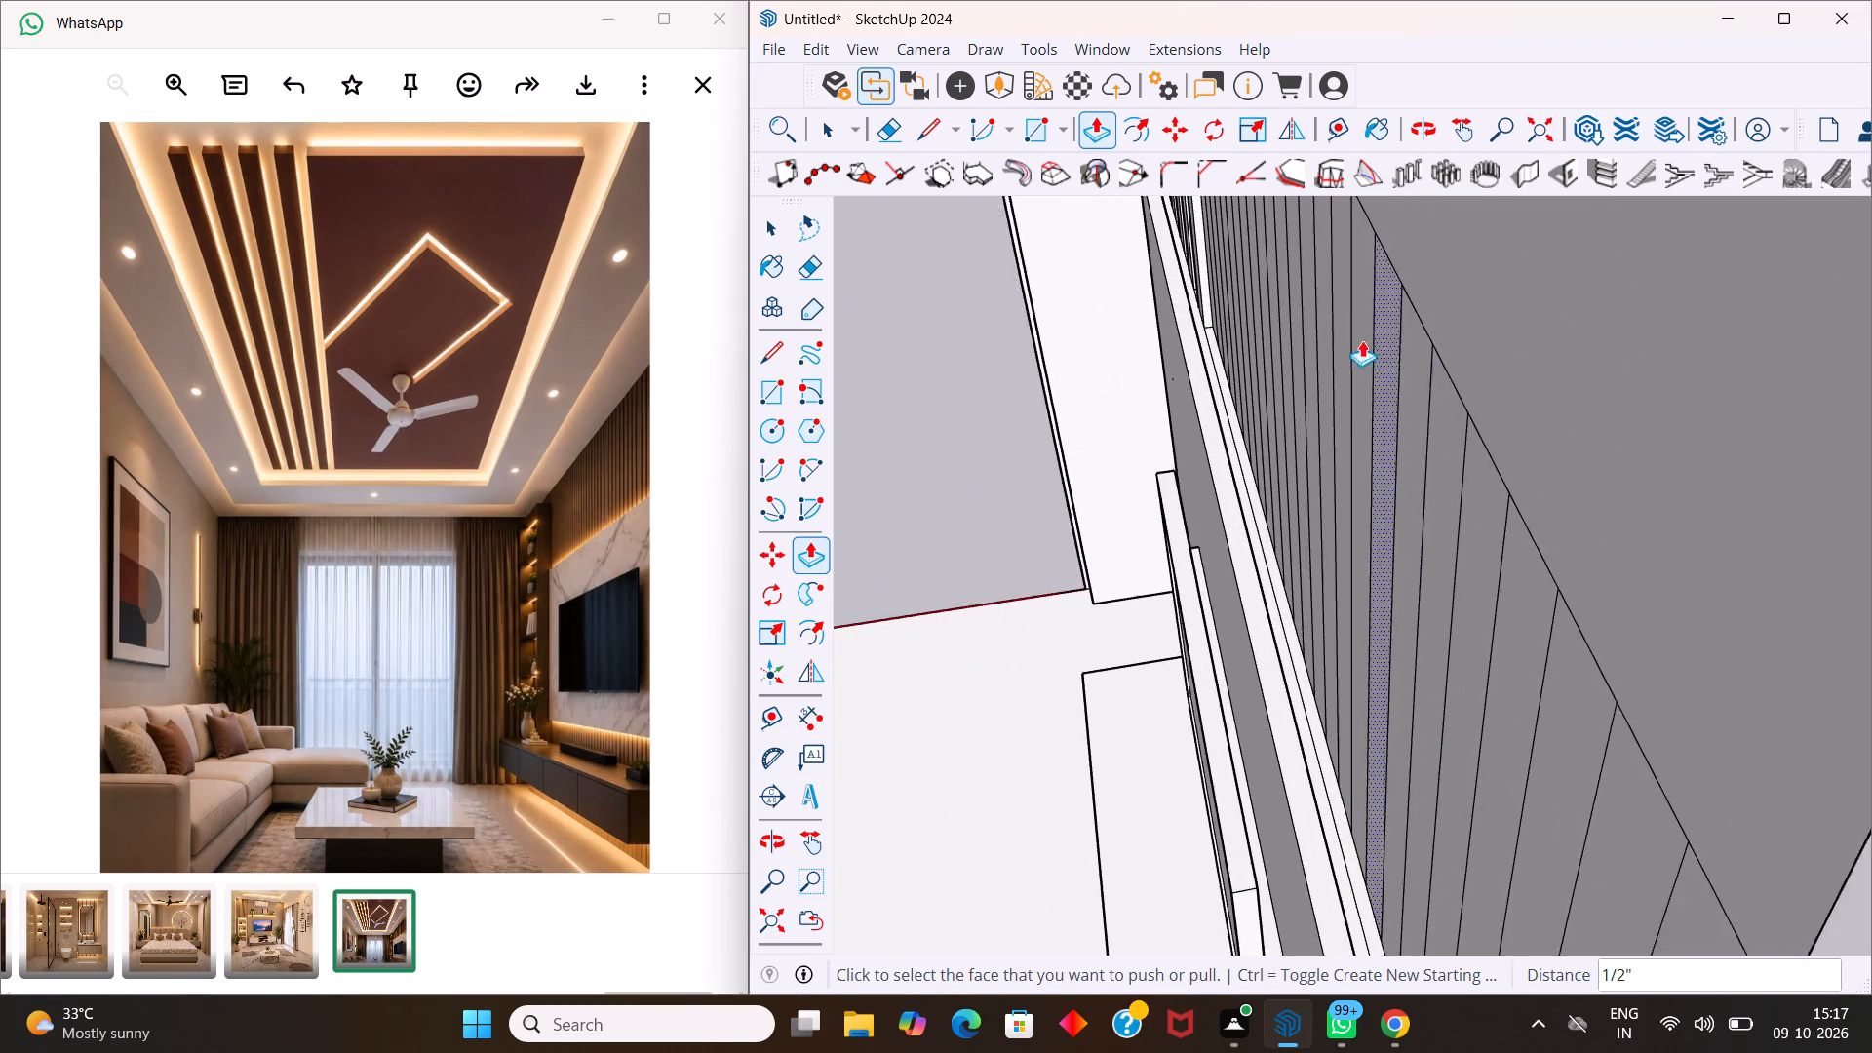
scroll(1362, 340, "up", 3)
middle_click_drag(1306, 291, 1481, 366)
scroll(1187, 317, "down", 6)
scroll(993, 247, "up", 4)
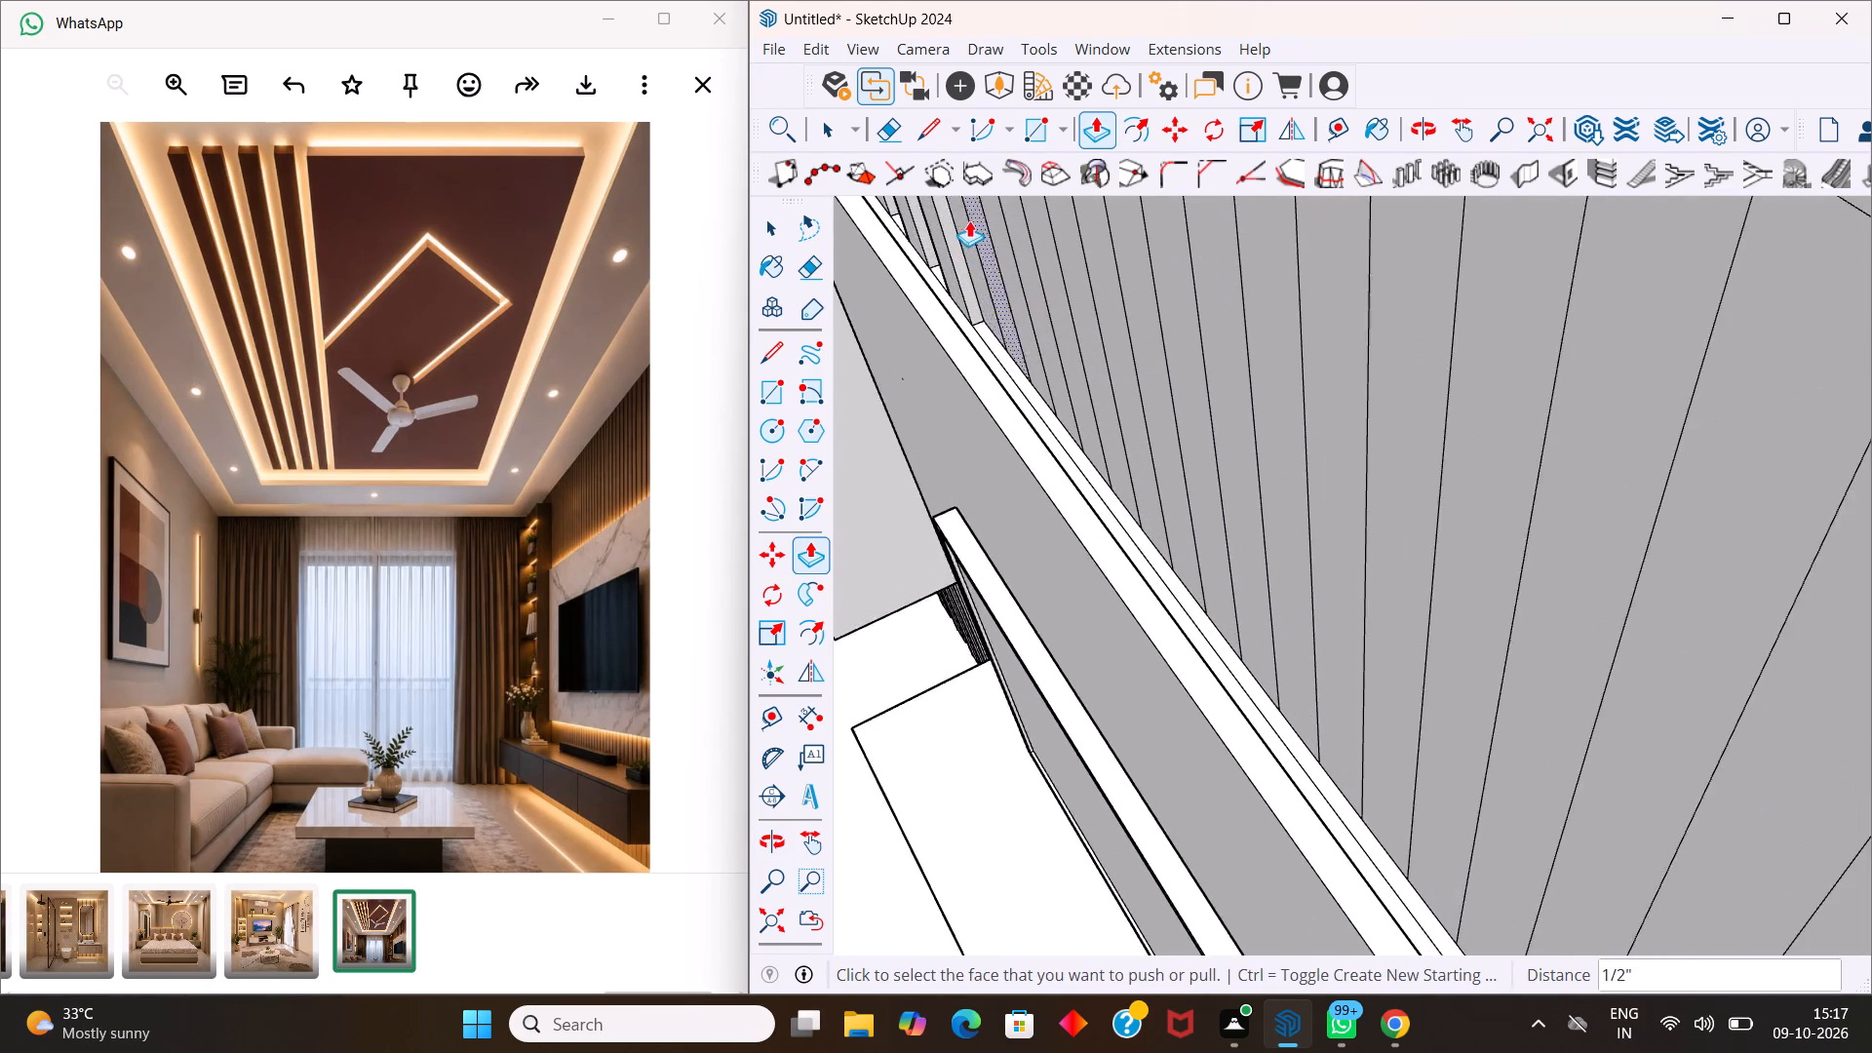
scroll(969, 220, "up", 4)
scroll(1010, 306, "up", 1)
left_click_drag(1010, 306, 998, 341)
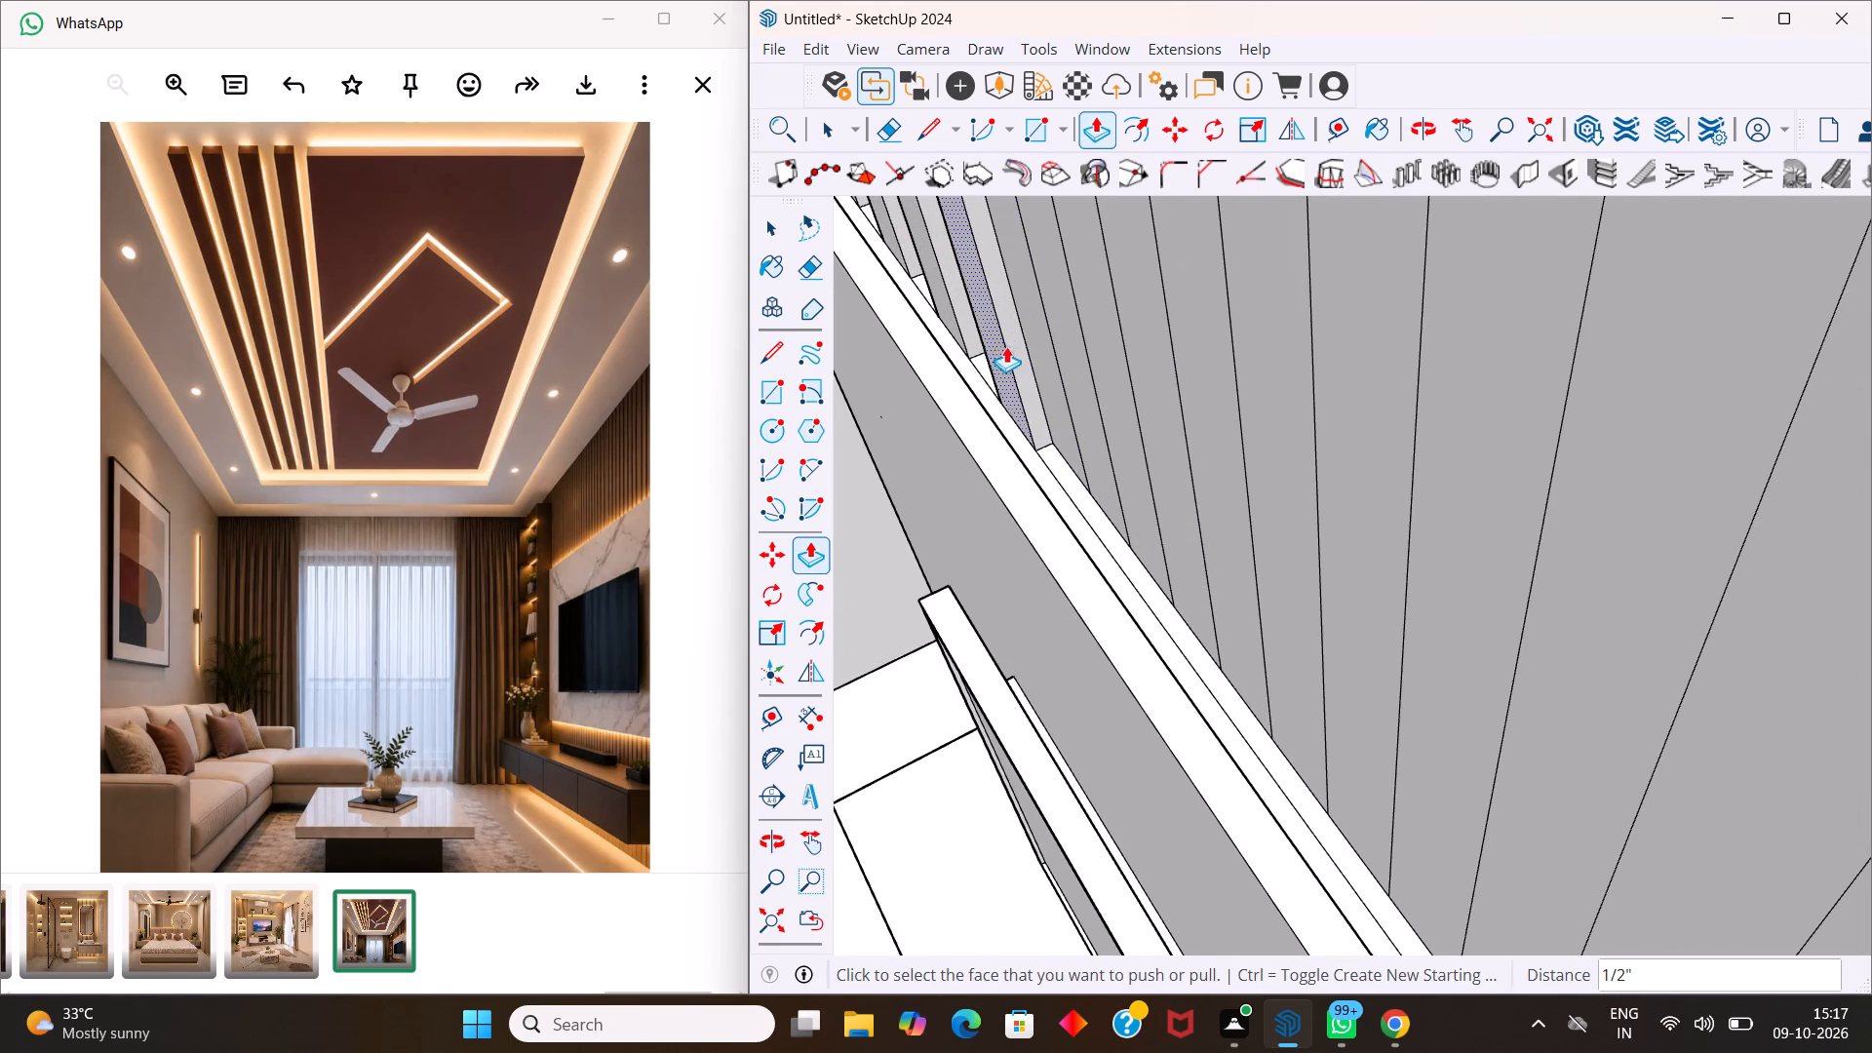
left_click_drag(1071, 361, 1050, 387)
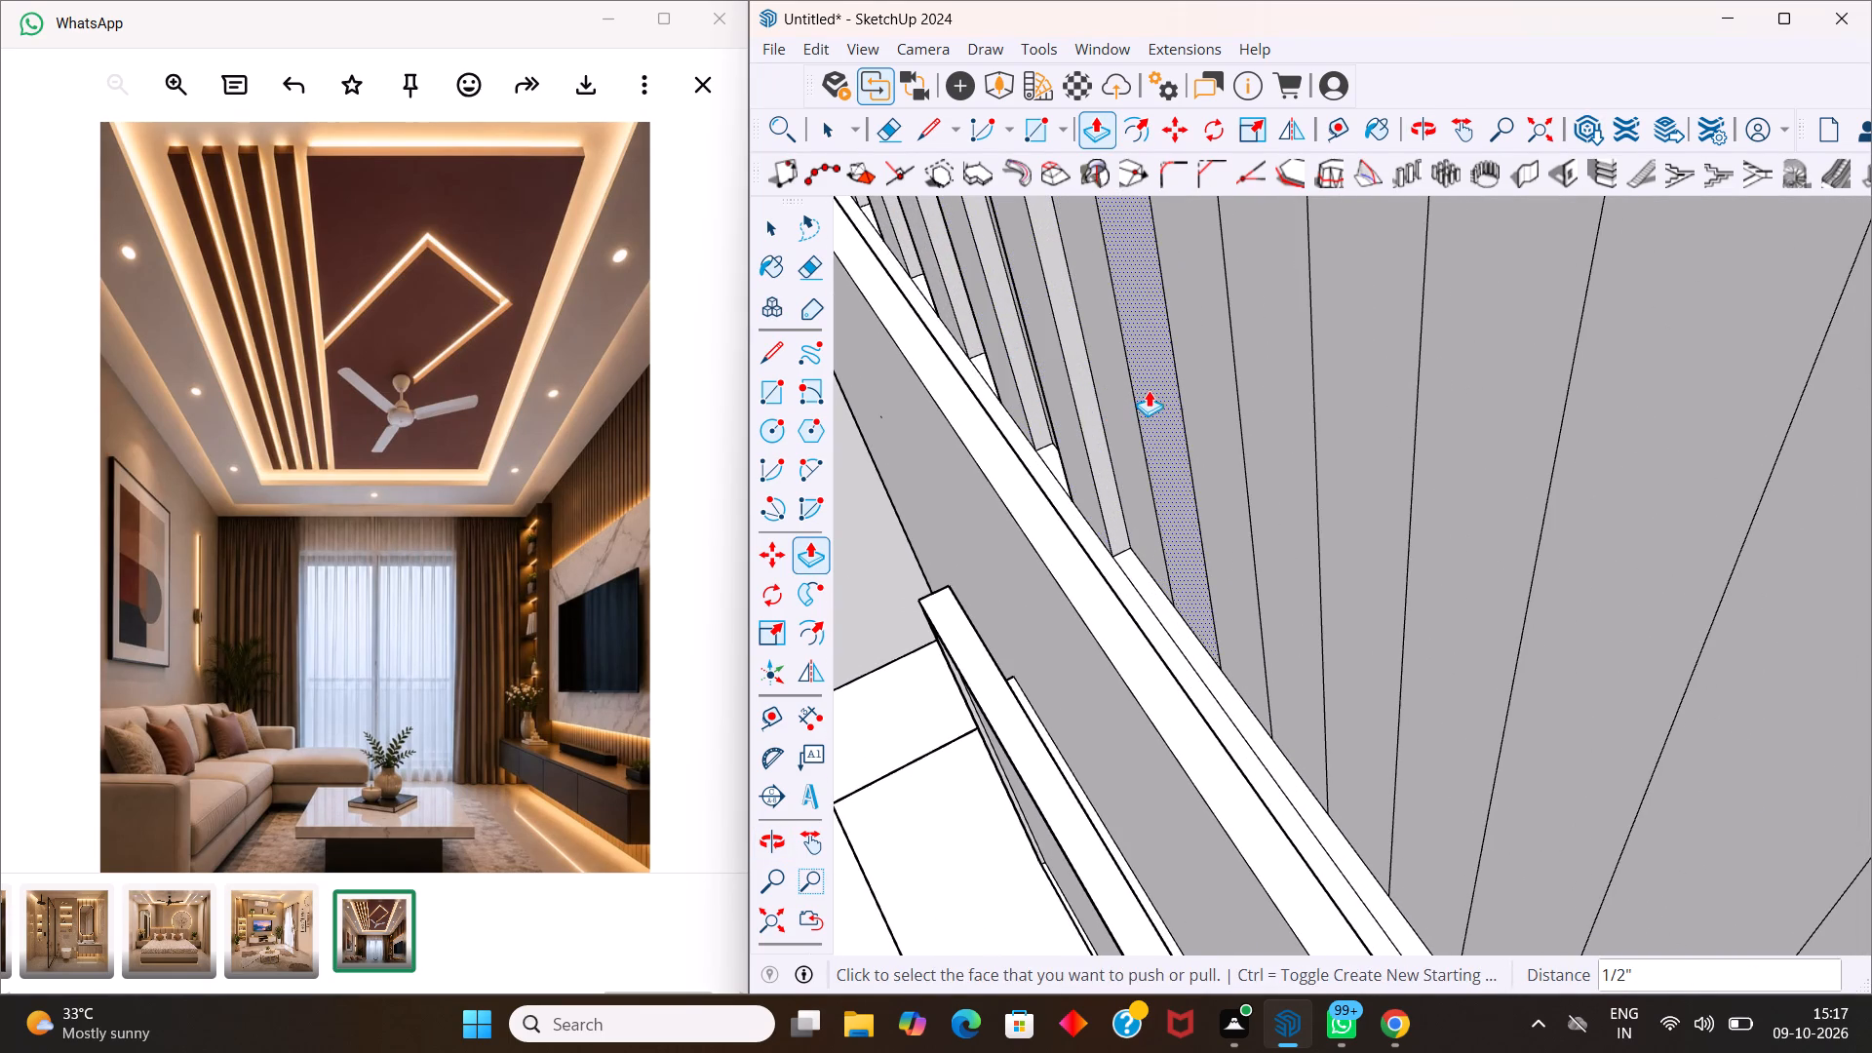
left_click_drag(1149, 390, 1130, 426)
left_click_drag(1256, 399, 1228, 434)
left_click_drag(1468, 412, 1434, 458)
Pull the following three alternate slat strips behind the TV panel out 1/2" each, continuing towards the panel's far end.
scroll(1297, 360, "down", 18)
scroll(1347, 401, "up", 8)
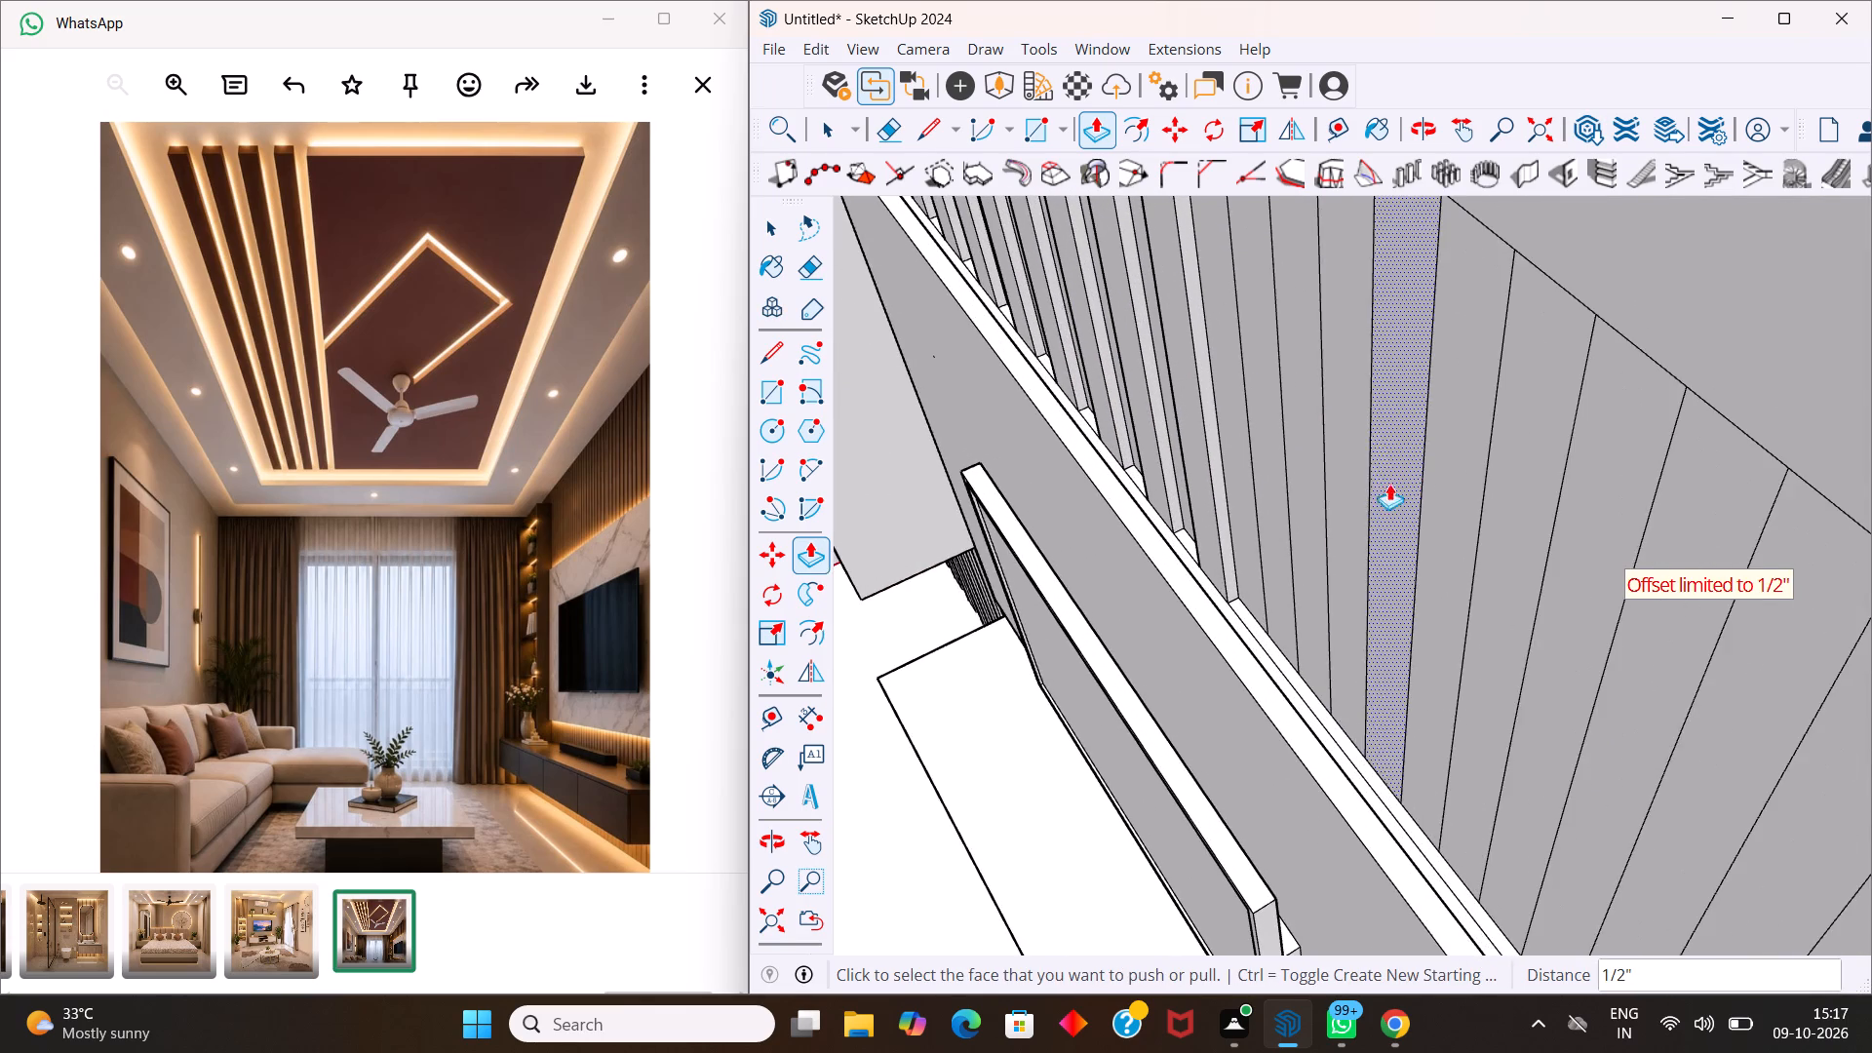
scroll(1318, 514, "up", 3)
left_click_drag(1270, 509, 1262, 539)
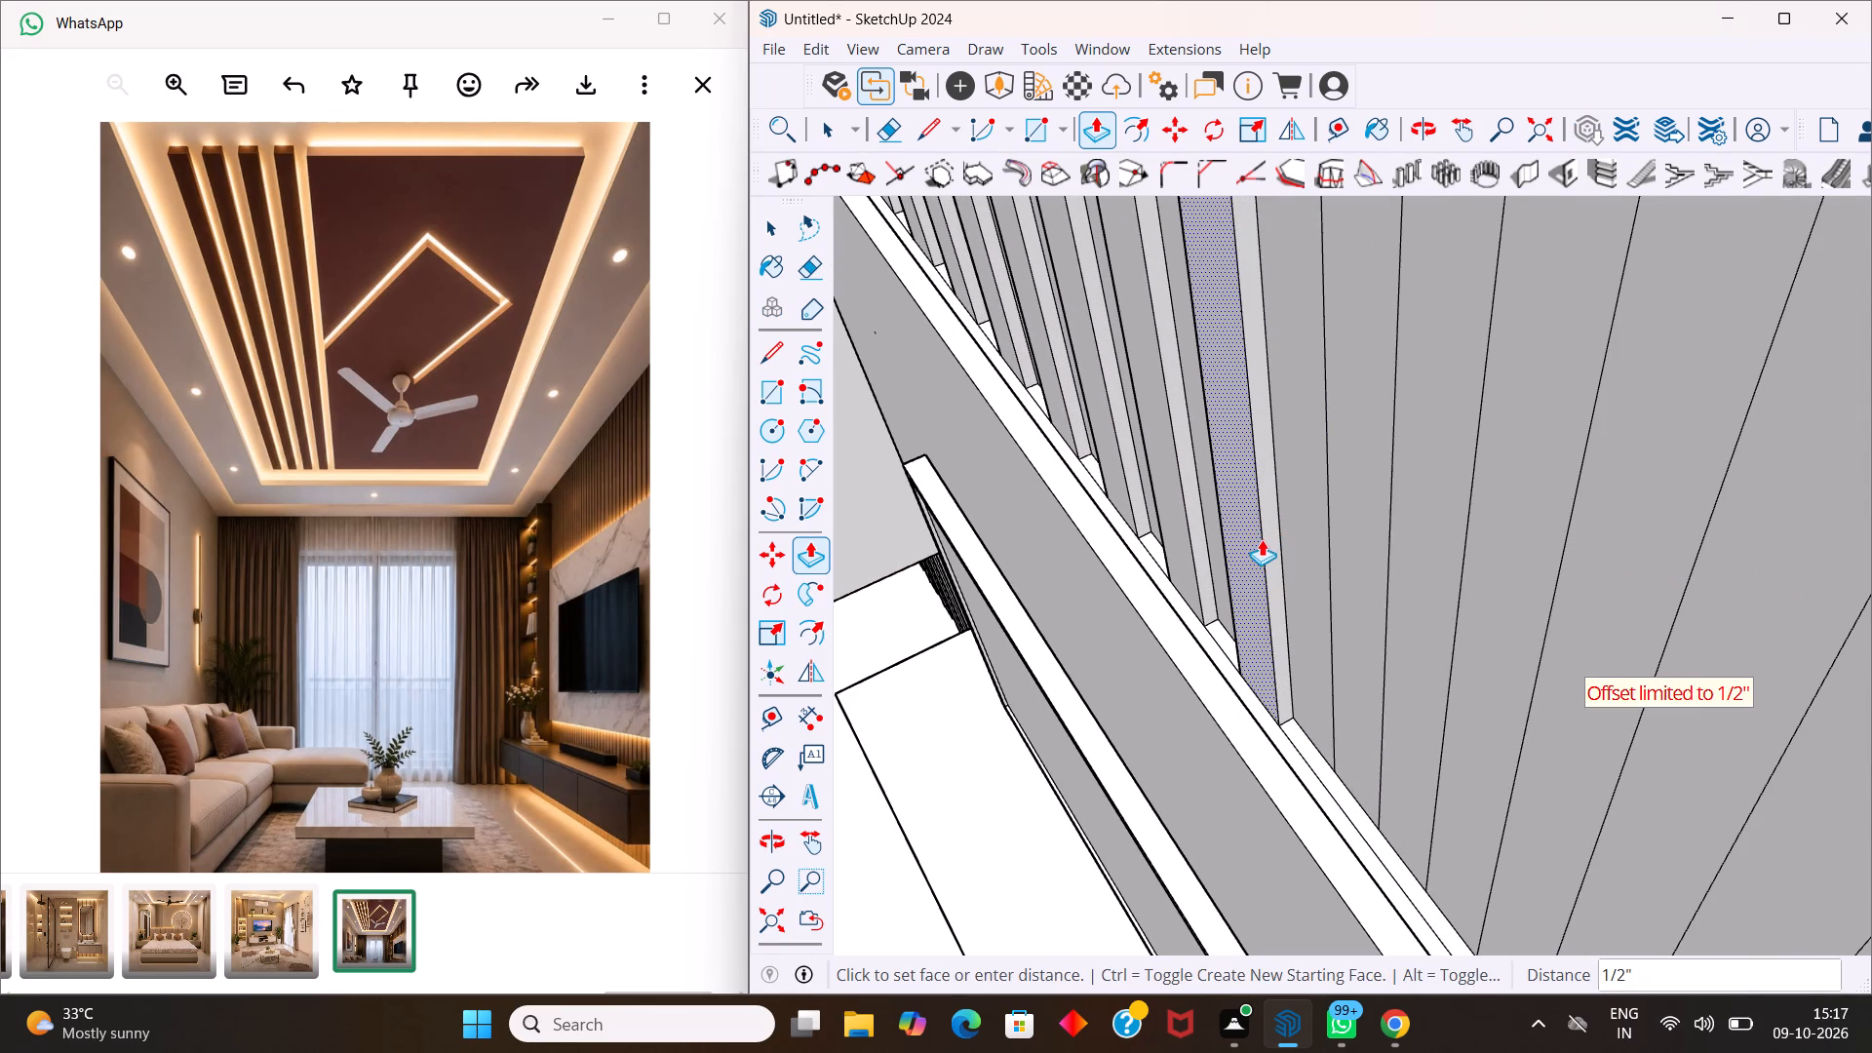
left_click_drag(1262, 539, 1260, 540)
left_click_drag(1350, 550, 1336, 574)
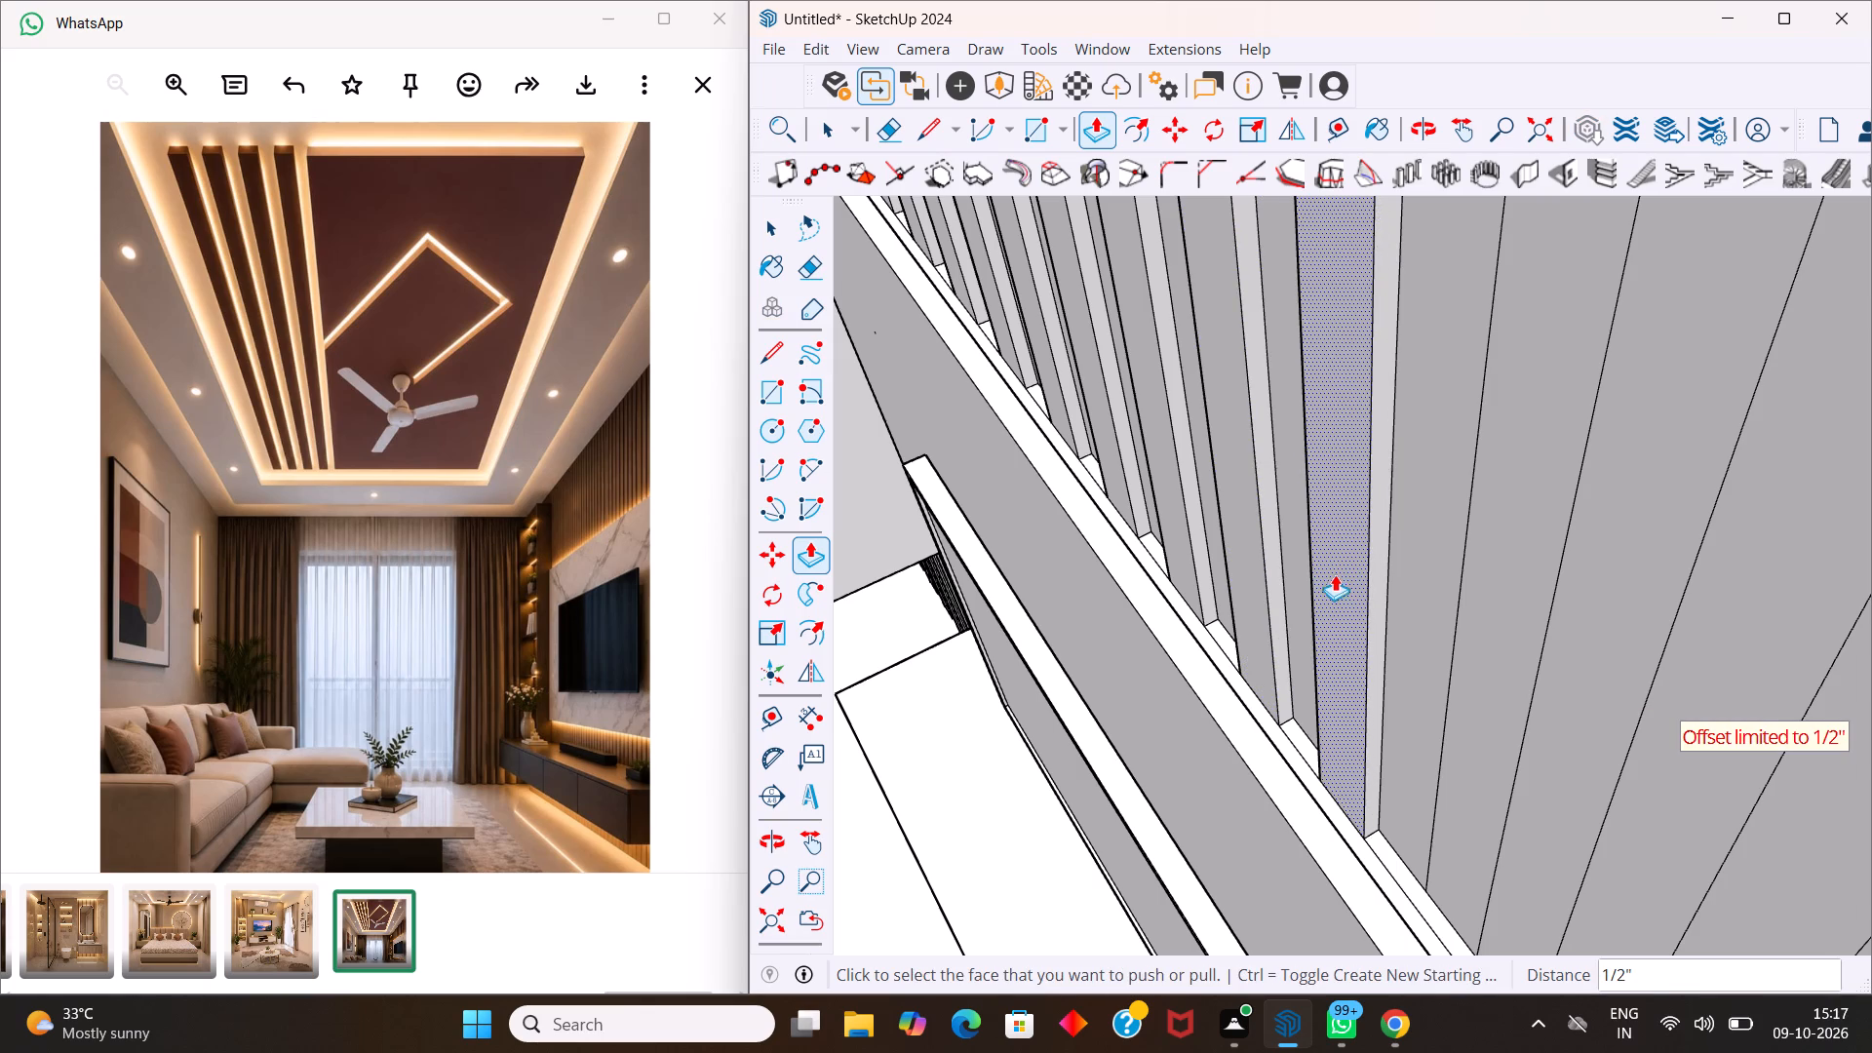
left_click_drag(1490, 528, 1451, 569)
Pull the following alternate slat strip above the TV panel out 1/2" to match the raised ones.
scroll(1405, 542, "down", 4)
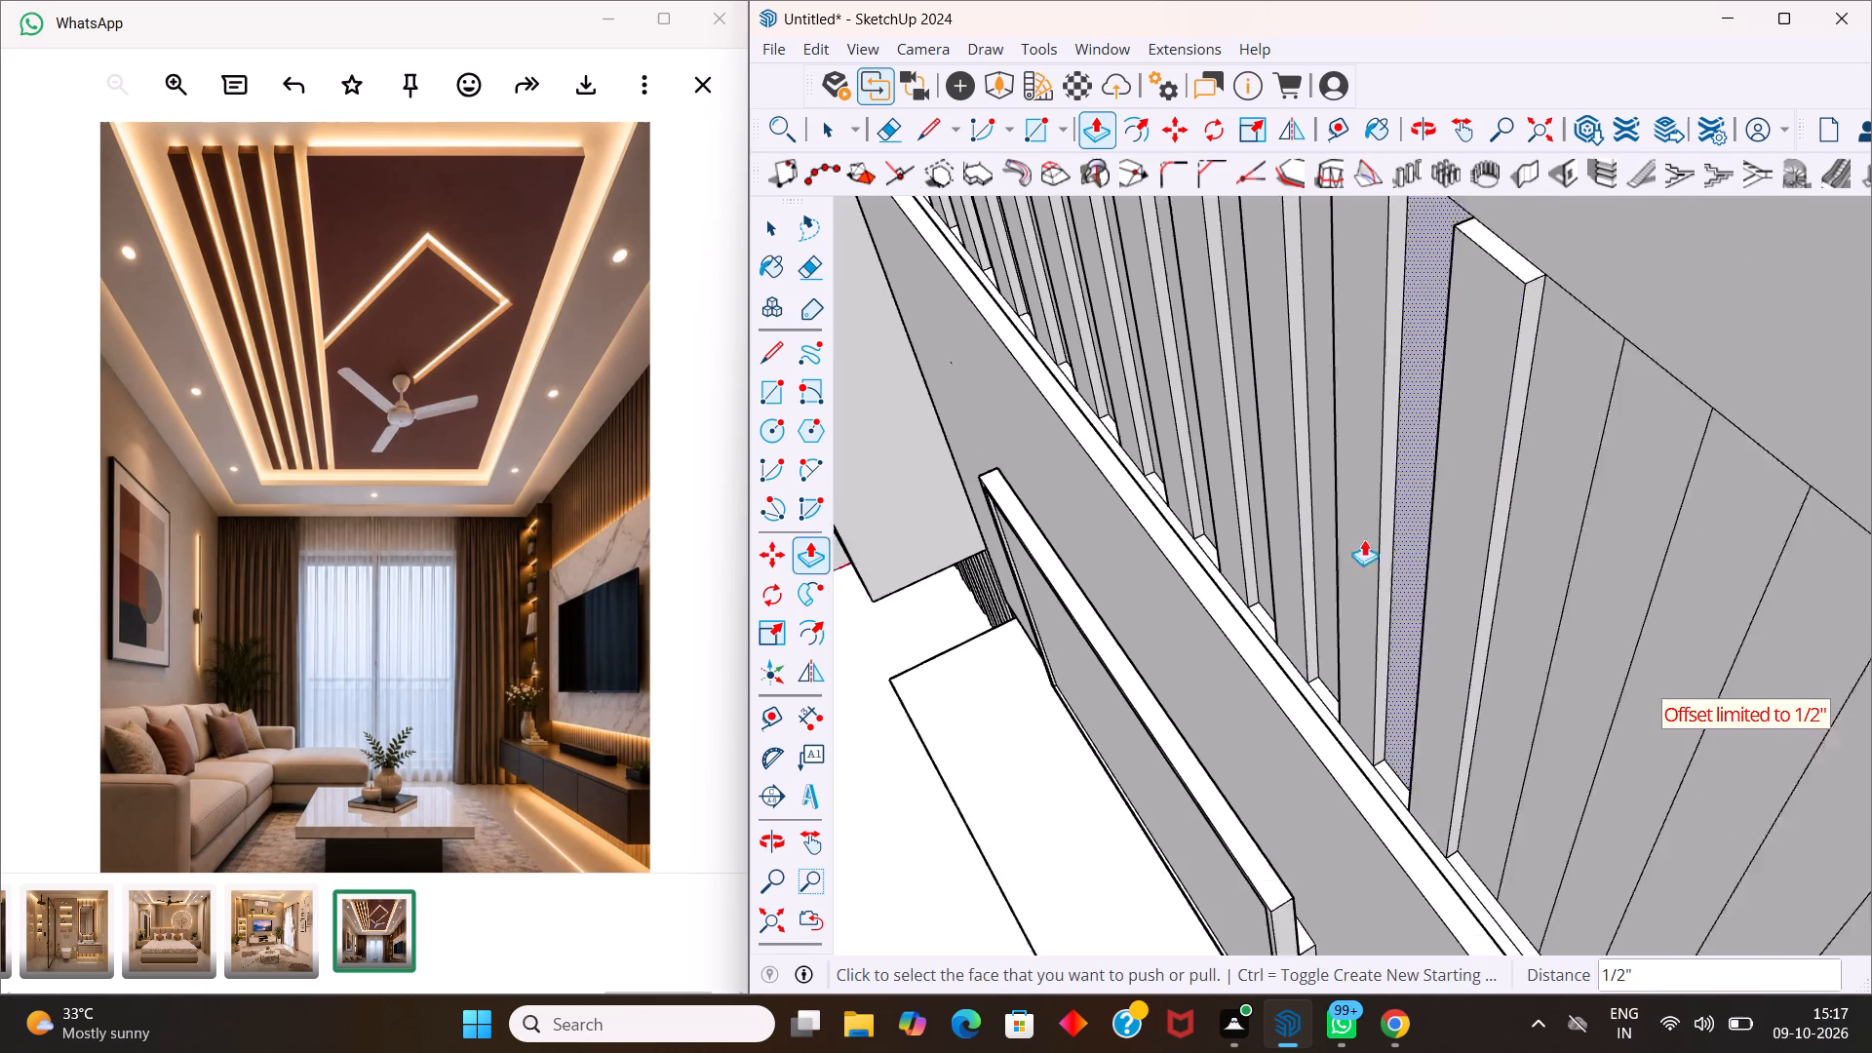
scroll(1364, 539, "down", 8)
scroll(1464, 626, "up", 11)
scroll(1427, 608, "down", 1)
middle_click_drag(1422, 615, 1329, 623)
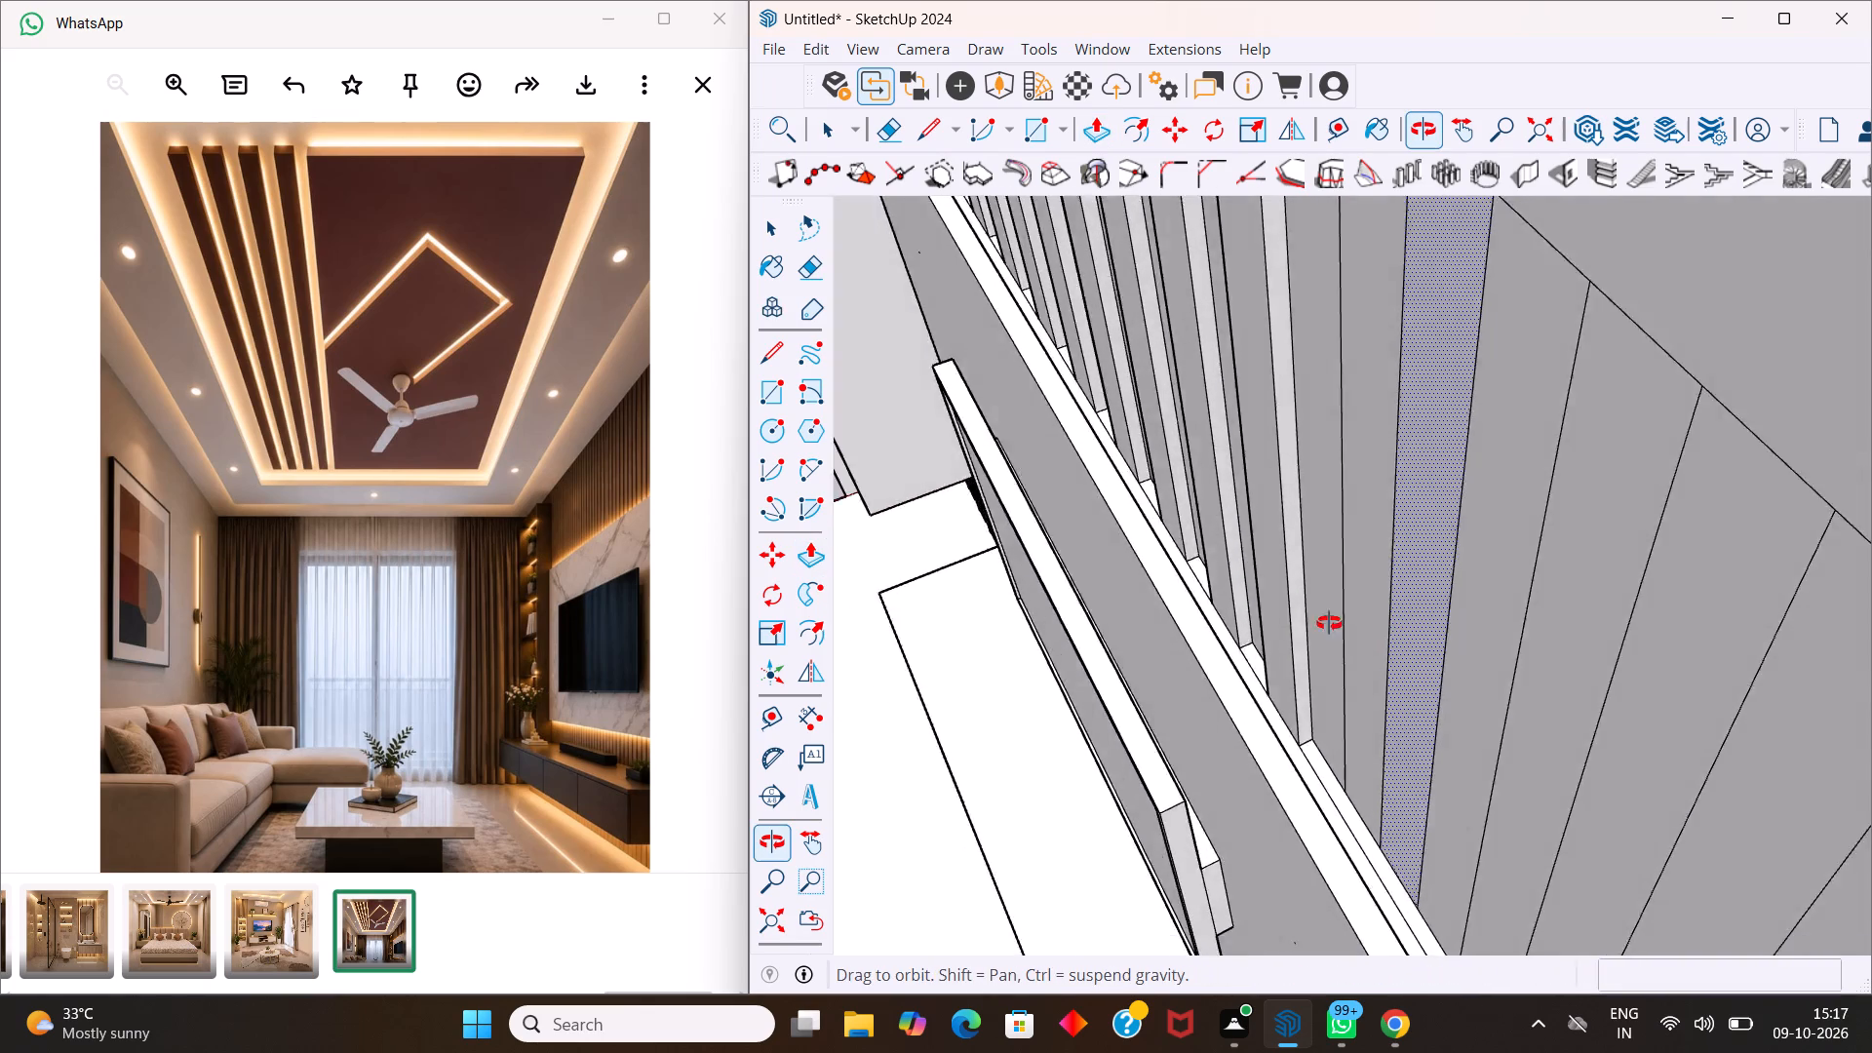
middle_click_drag(1329, 623, 1254, 608)
scroll(1432, 653, "up", 2)
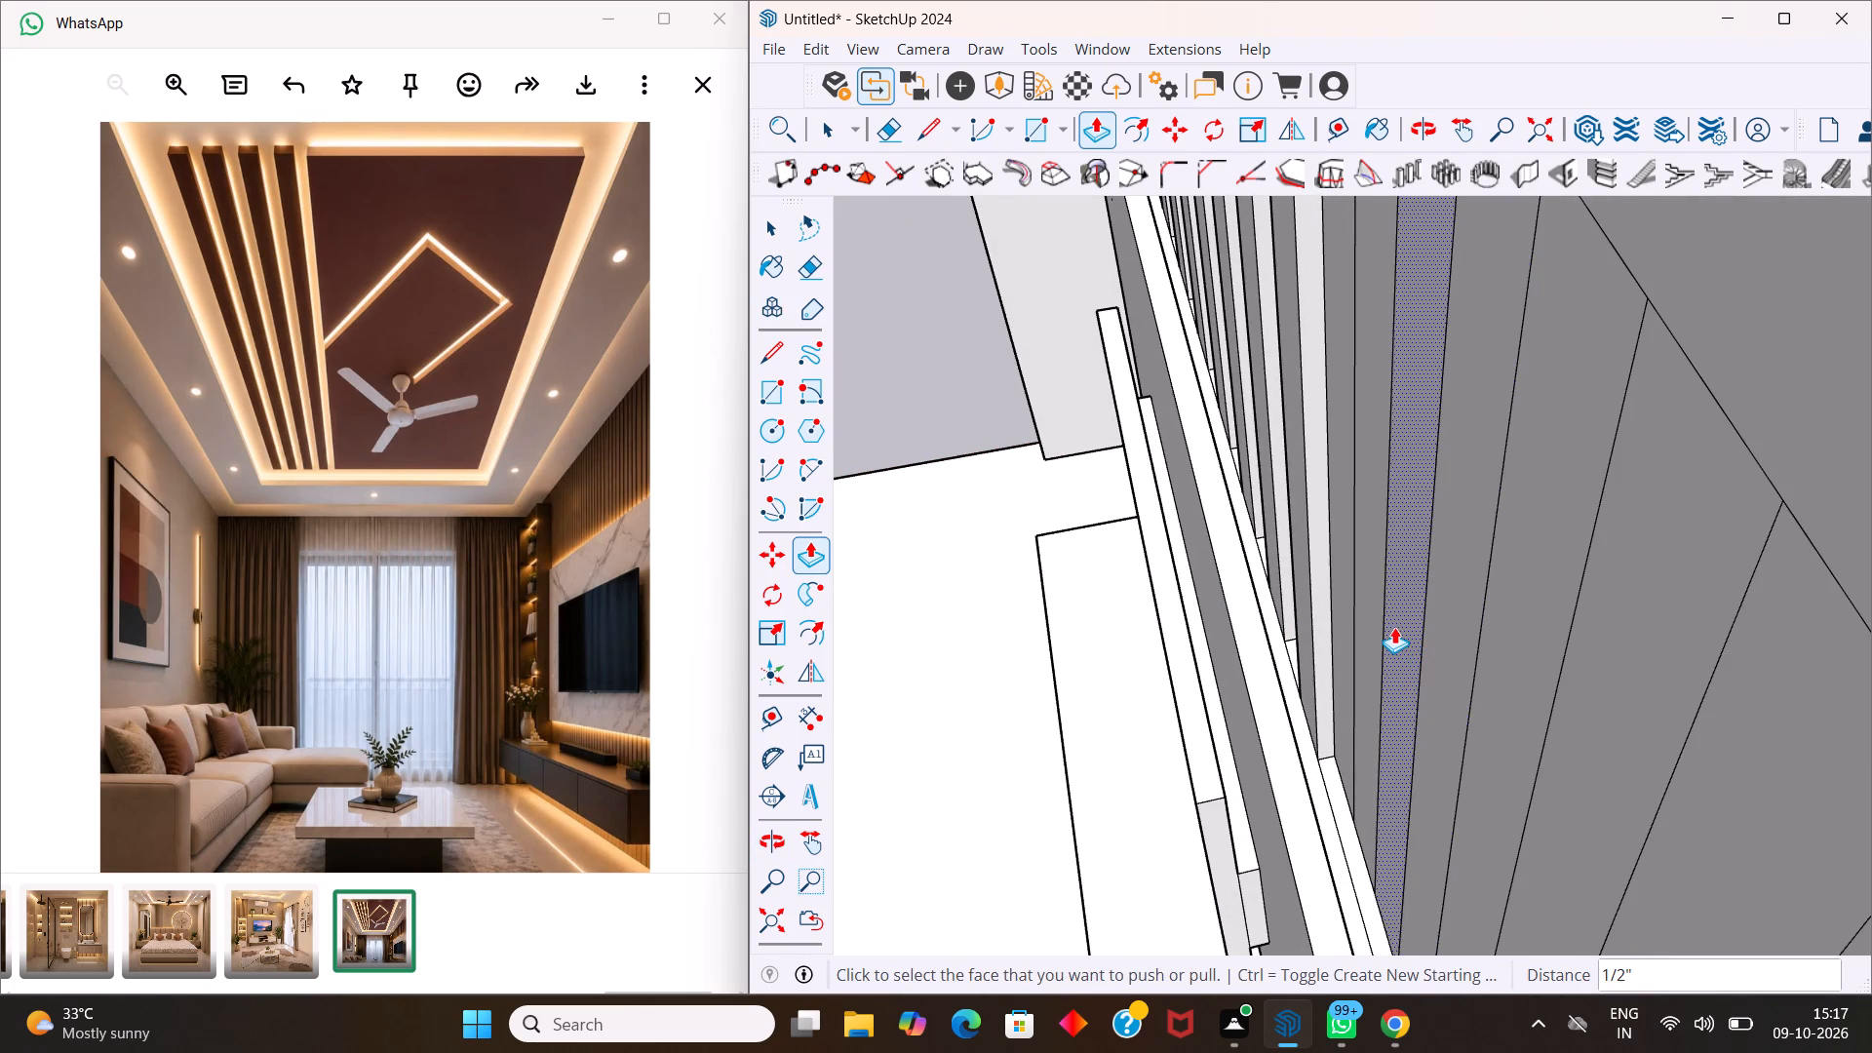
scroll(1393, 627, "up", 2)
left_click_drag(1375, 624, 1346, 643)
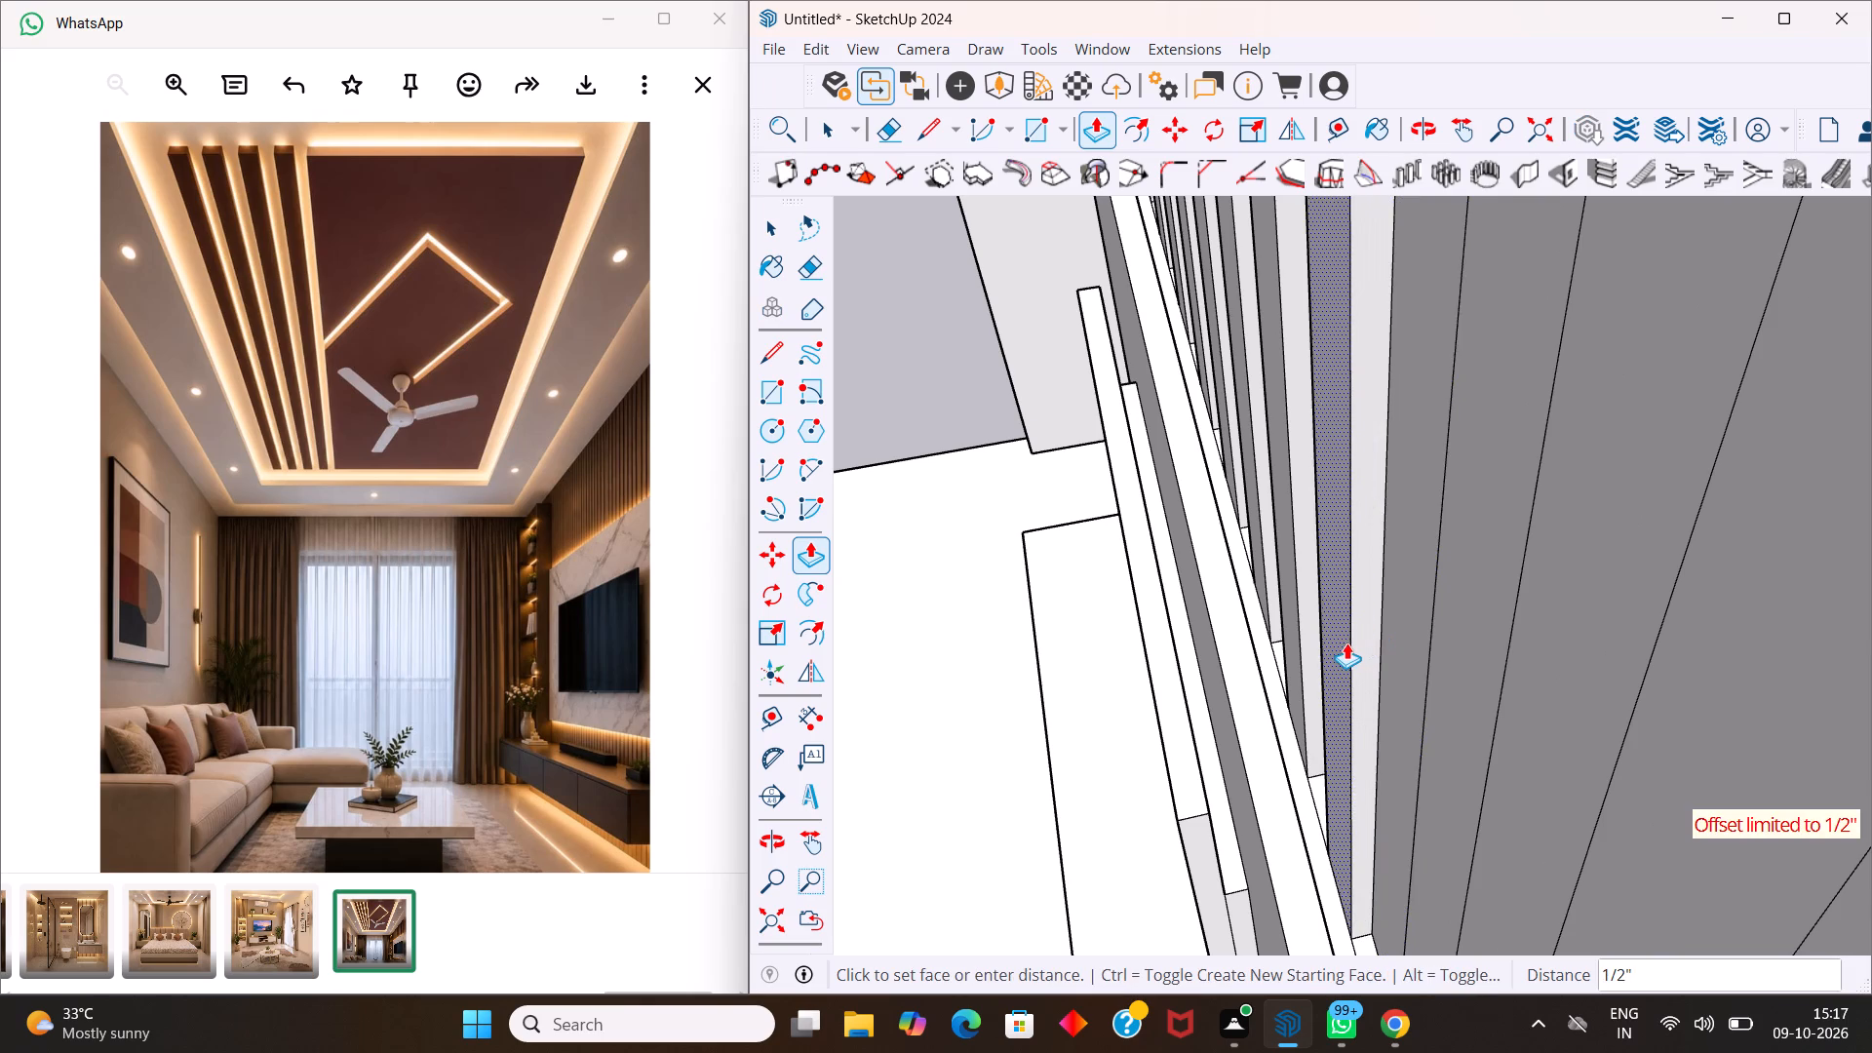
left_click_drag(1346, 643, 1345, 643)
Pull the last two alternate slat strips before the TV panel's far end out 1/2" each.
left_click_drag(1467, 666, 1384, 696)
scroll(1364, 663, "down", 11)
scroll(1401, 738, "up", 6)
scroll(1376, 738, "down", 6)
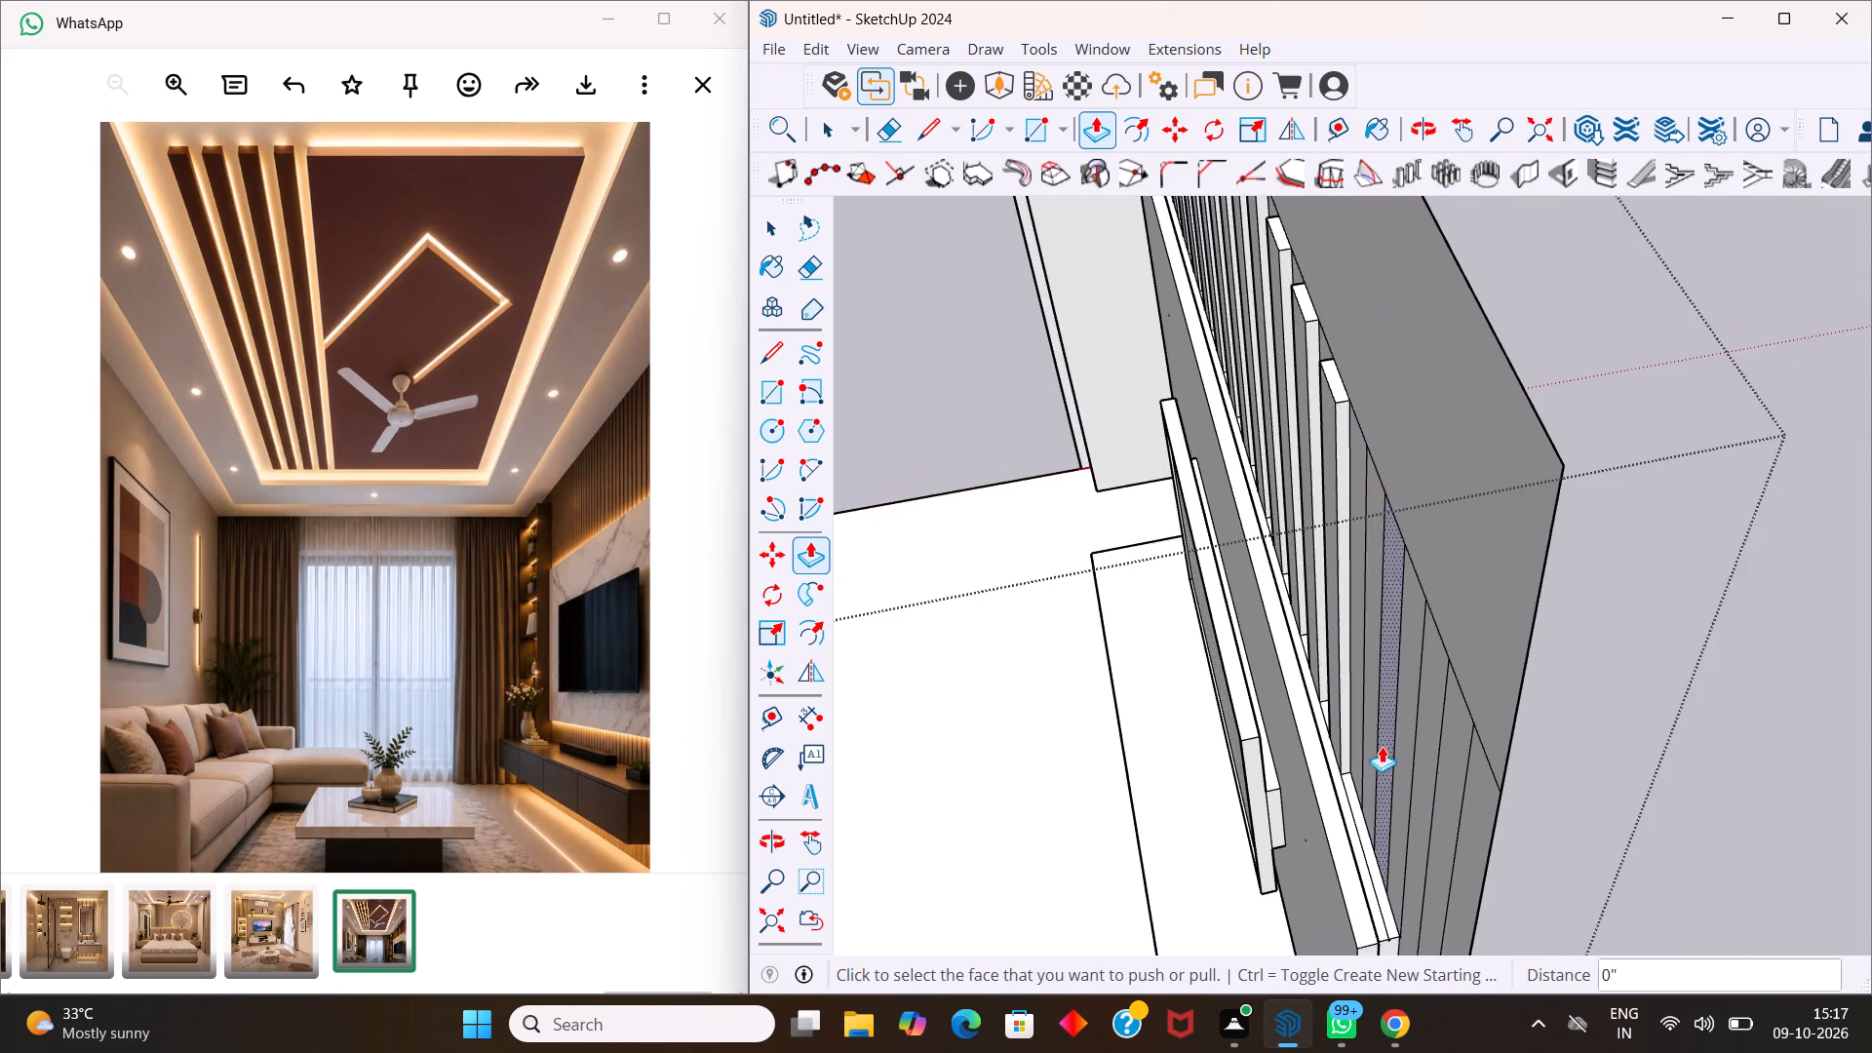
scroll(1388, 741, "down", 9)
scroll(1399, 861, "up", 16)
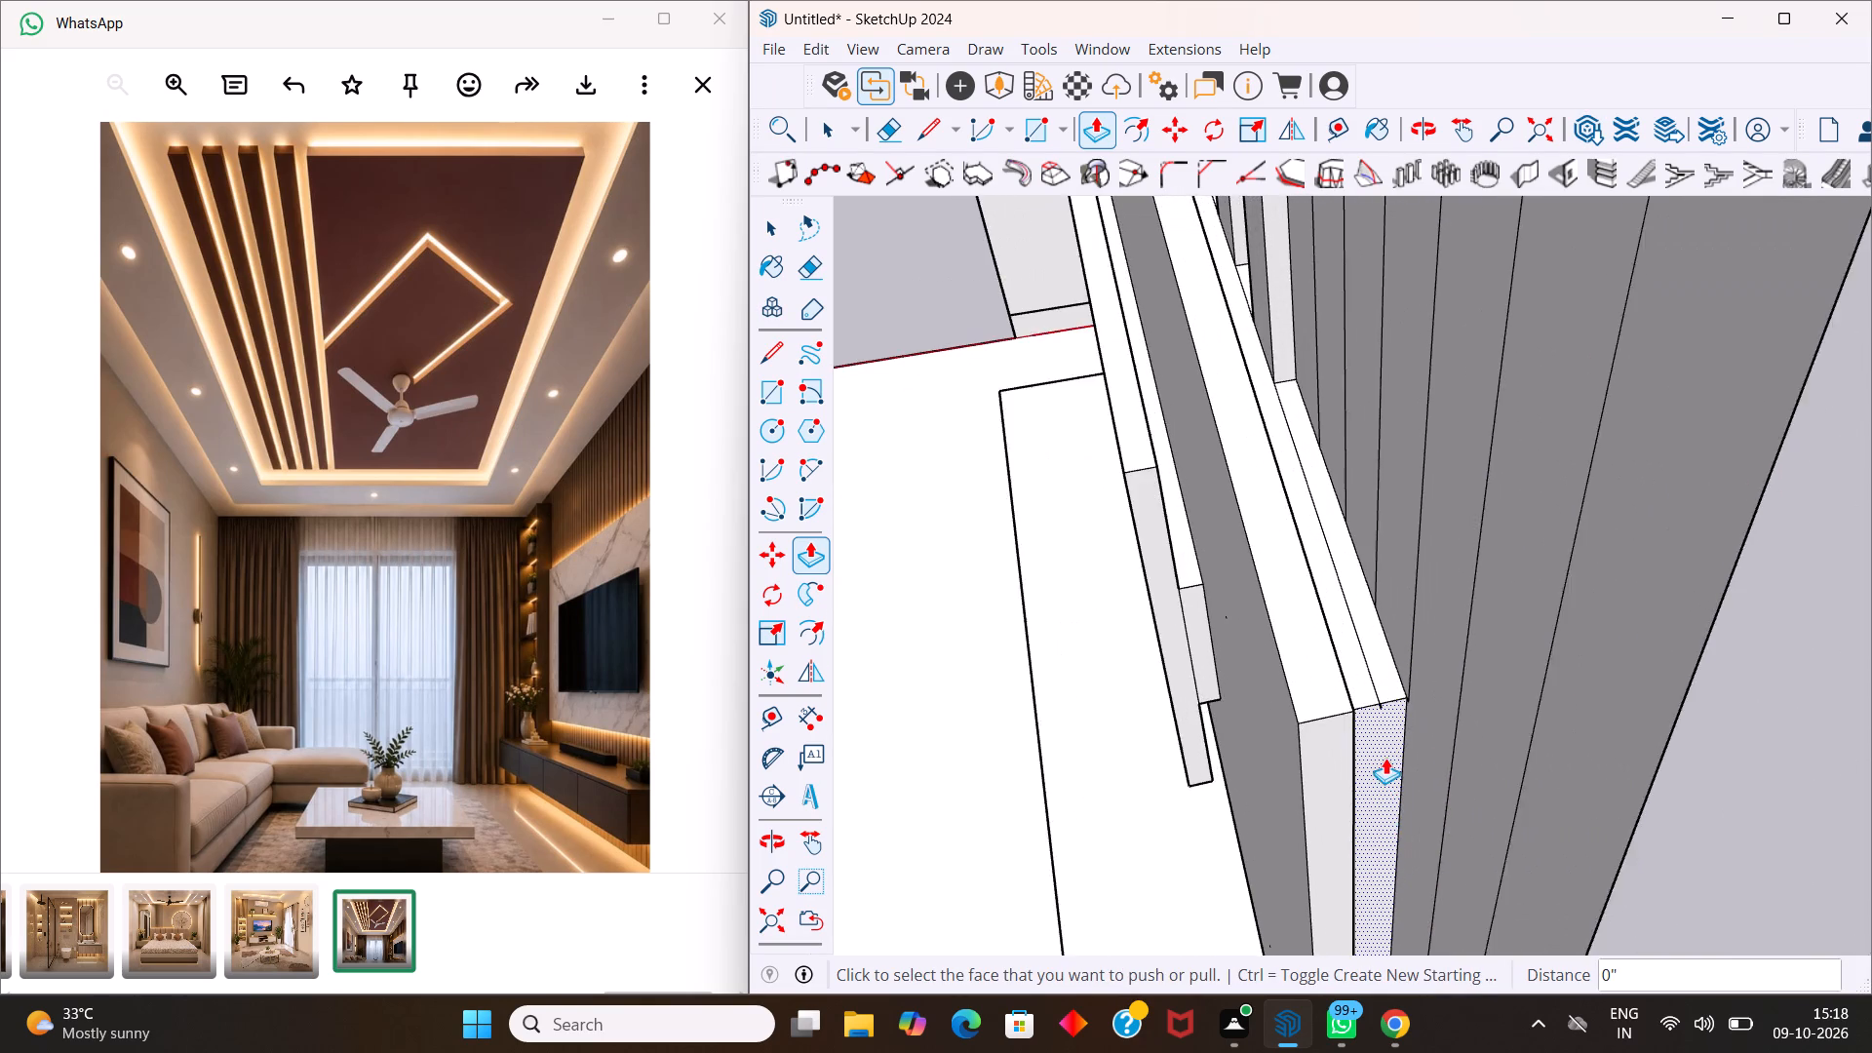
scroll(1385, 758, "up", 4)
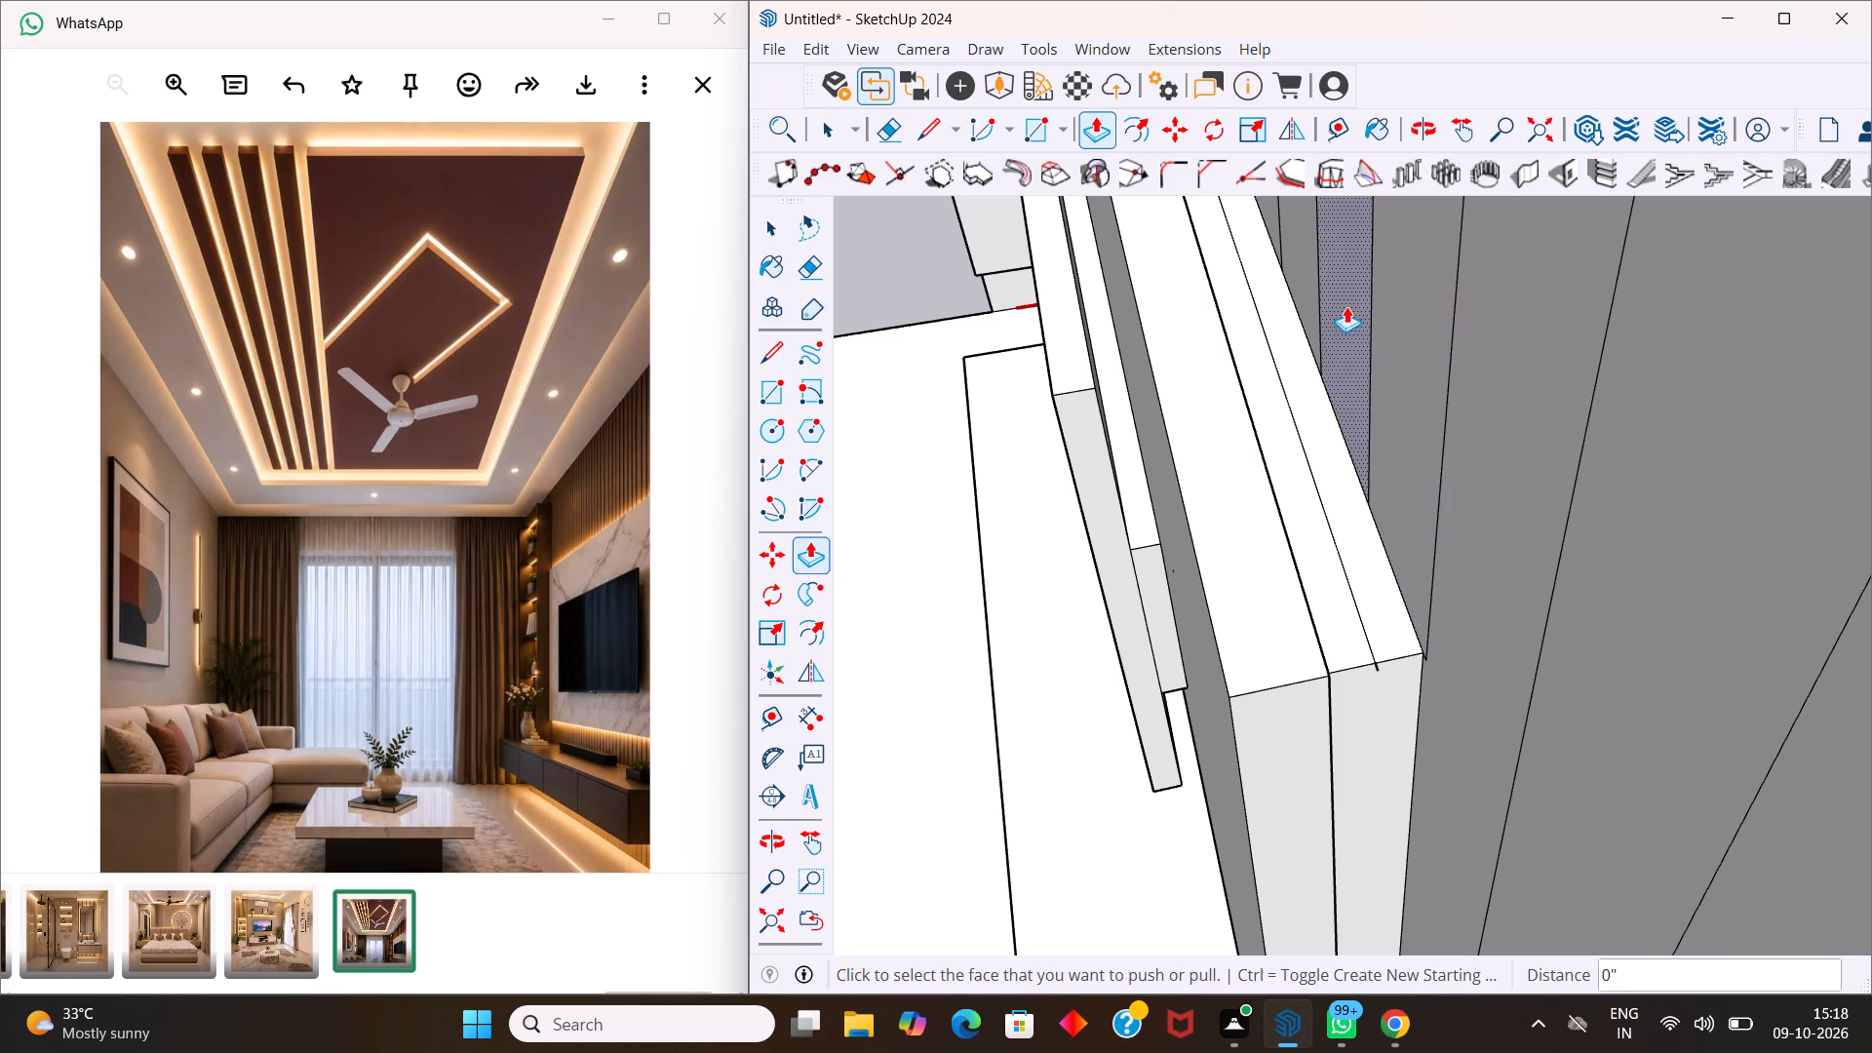
scroll(1319, 253, "down", 9)
scroll(1304, 223, "up", 9)
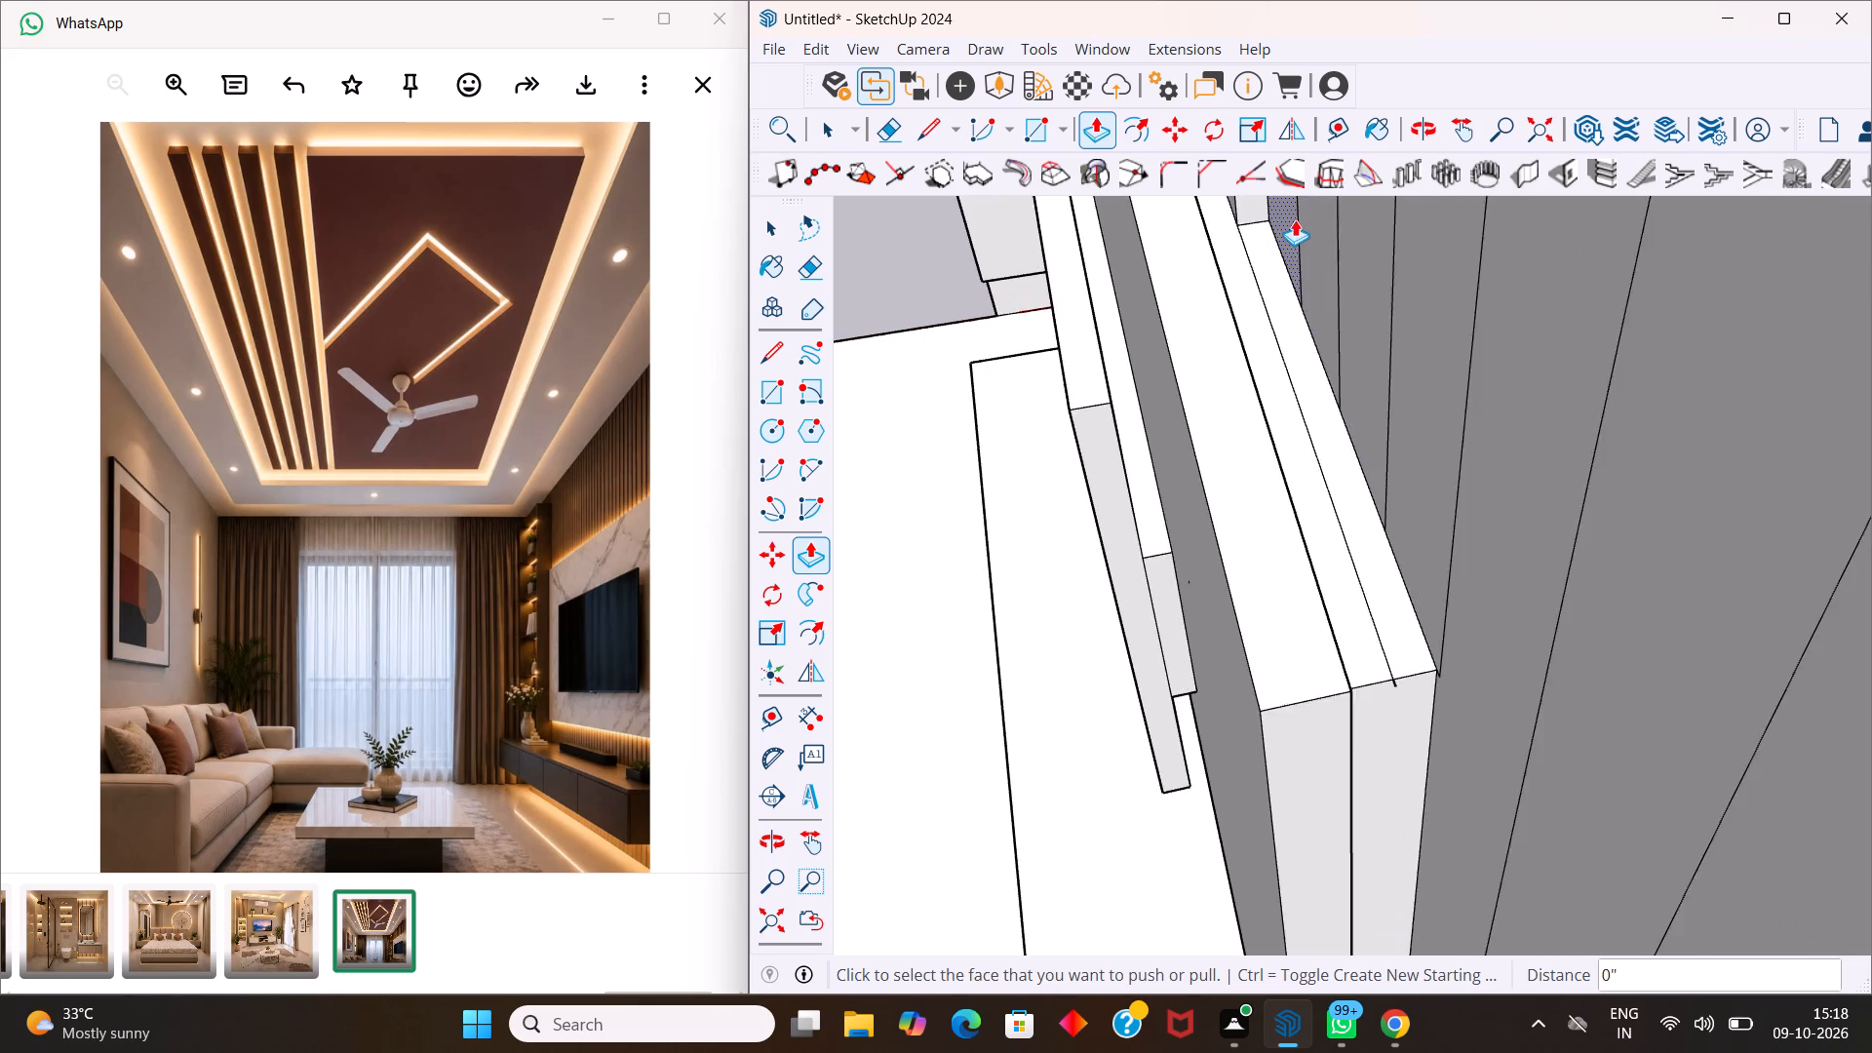
scroll(1295, 219, "up", 3)
left_click_drag(1329, 254, 1268, 300)
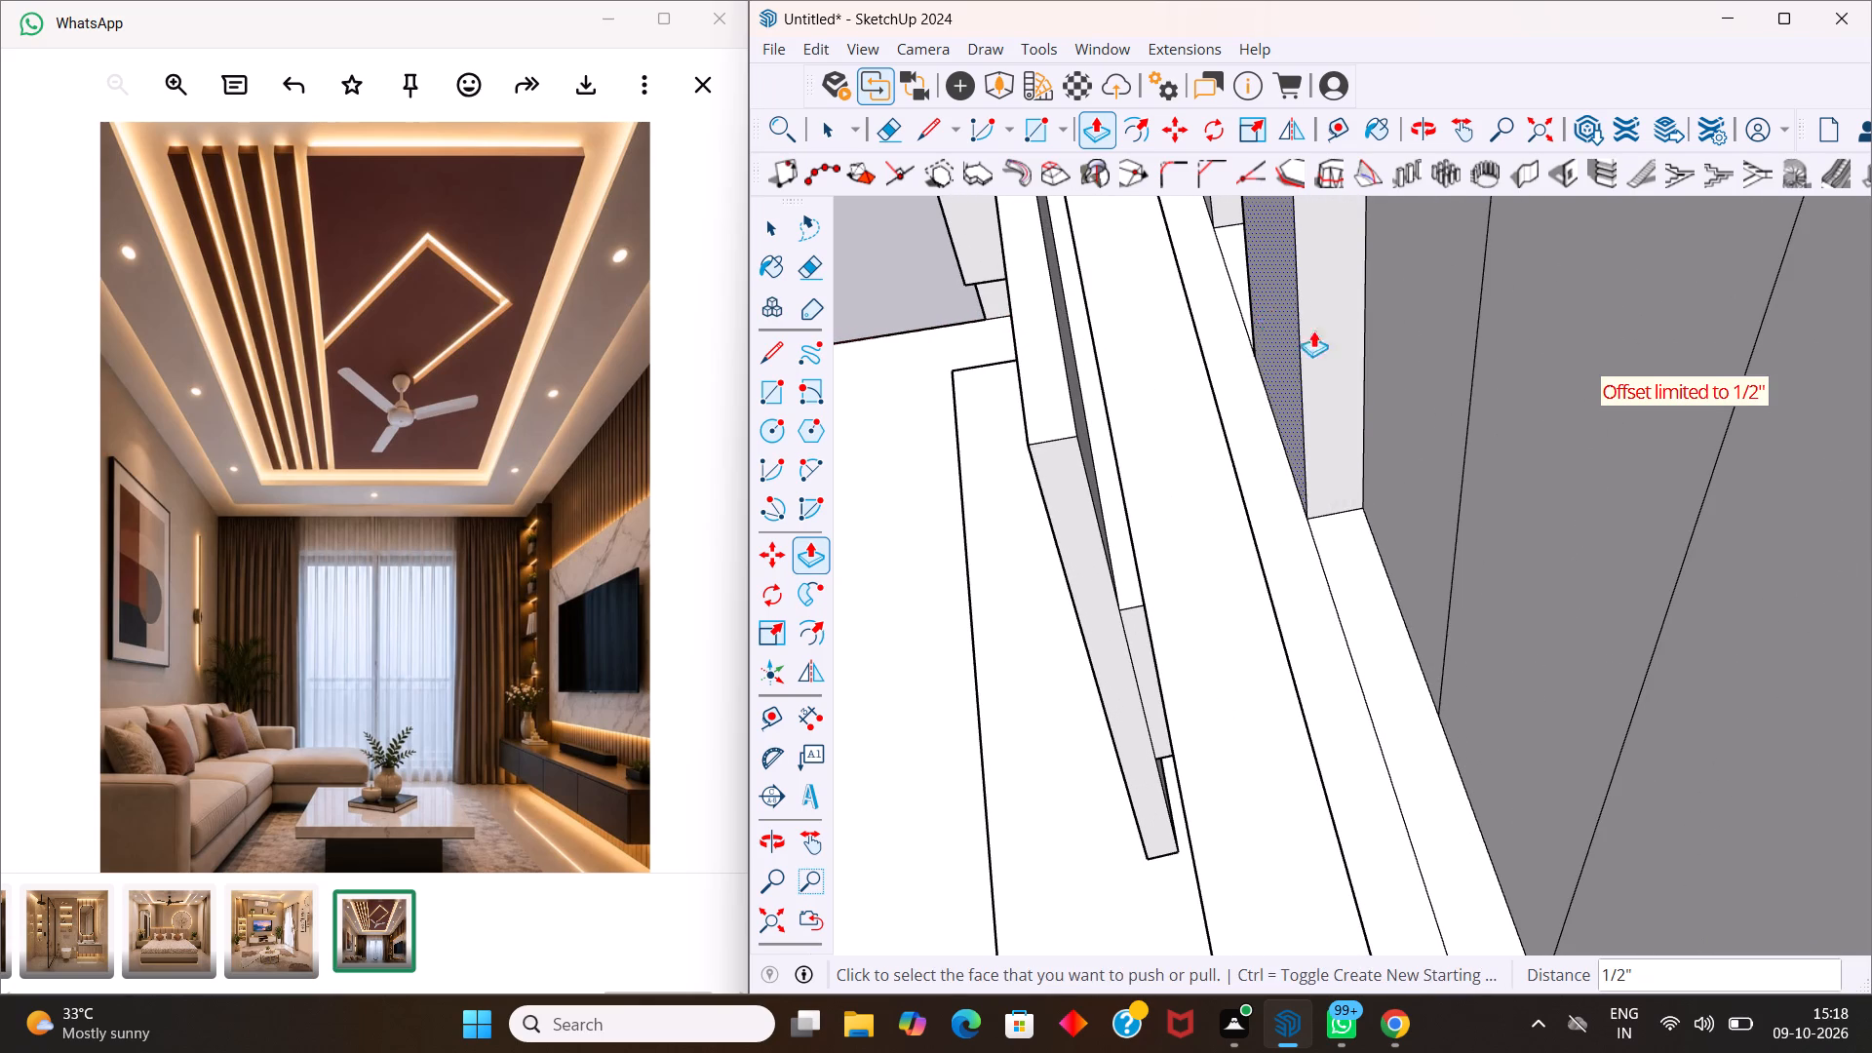
left_click_drag(1522, 436, 1421, 485)
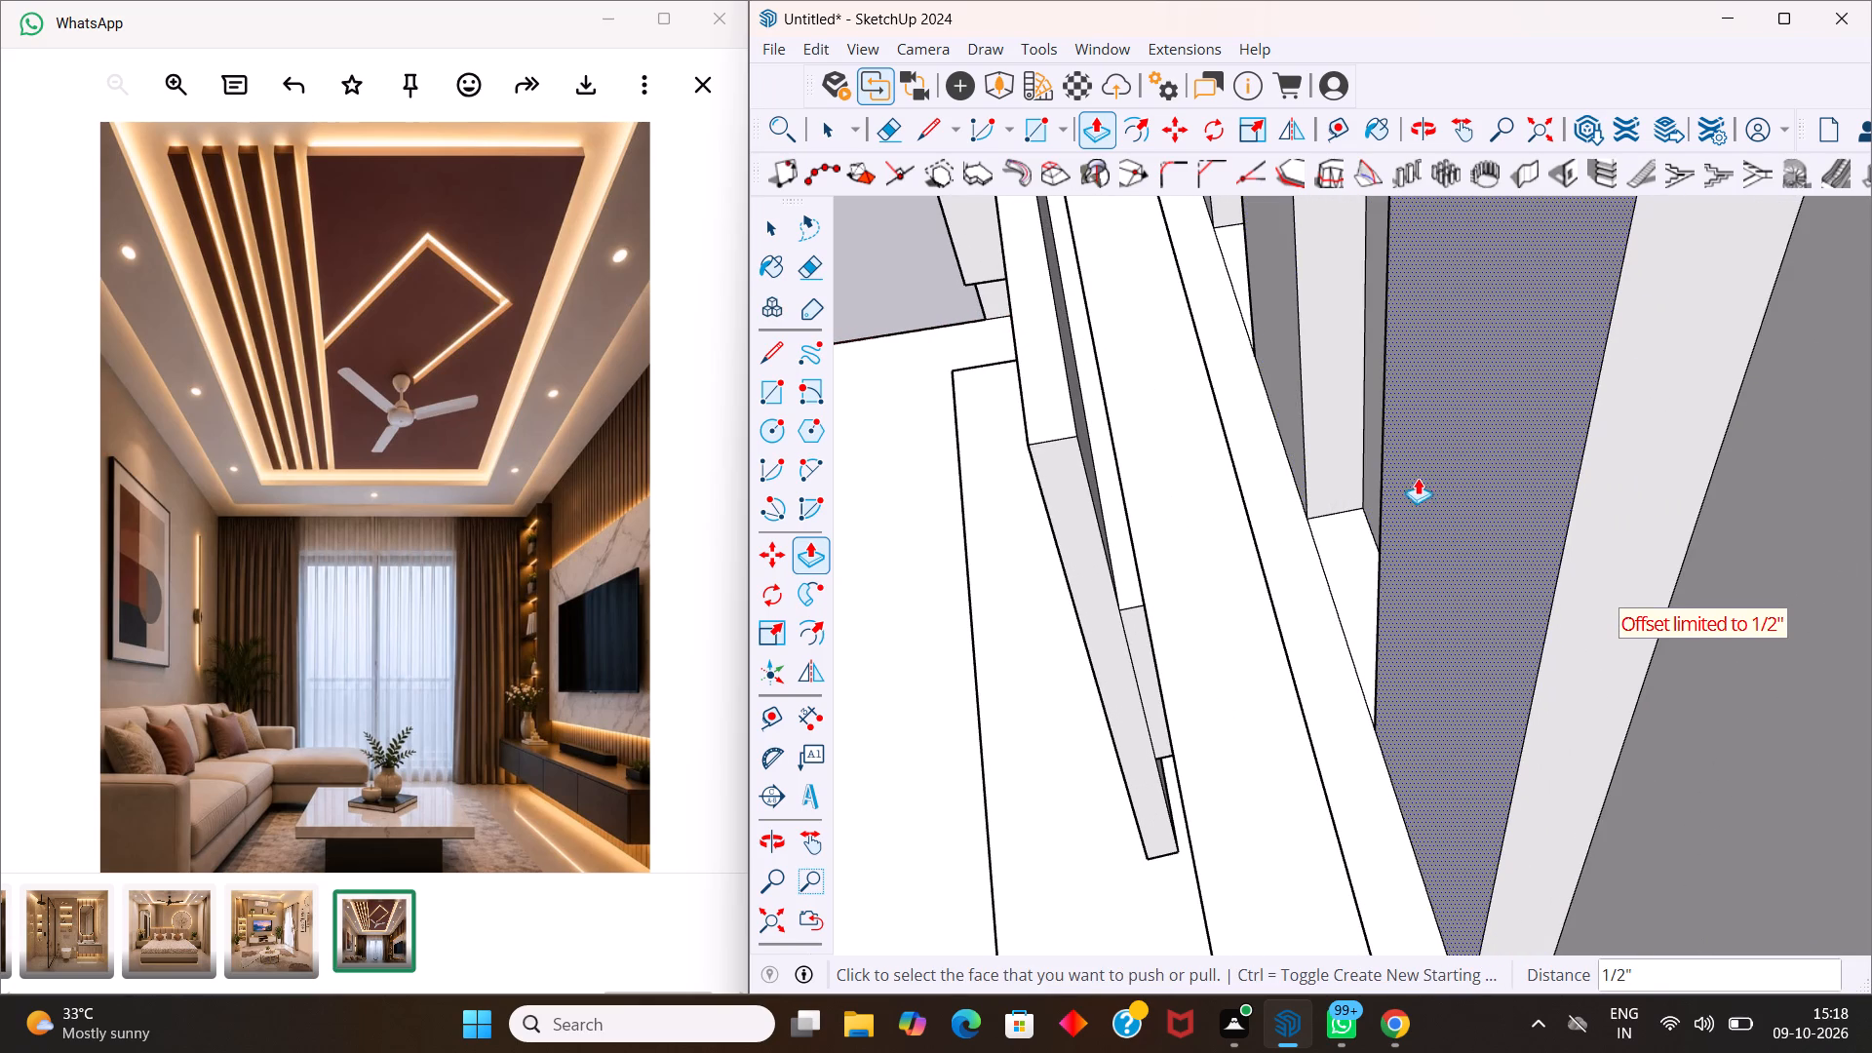
Pull the first alternate slat strip beyond the TV panel's far end out 0.5" from the wall.
key("space")
scroll(1418, 472, "down", 11)
scroll(1440, 602, "up", 6)
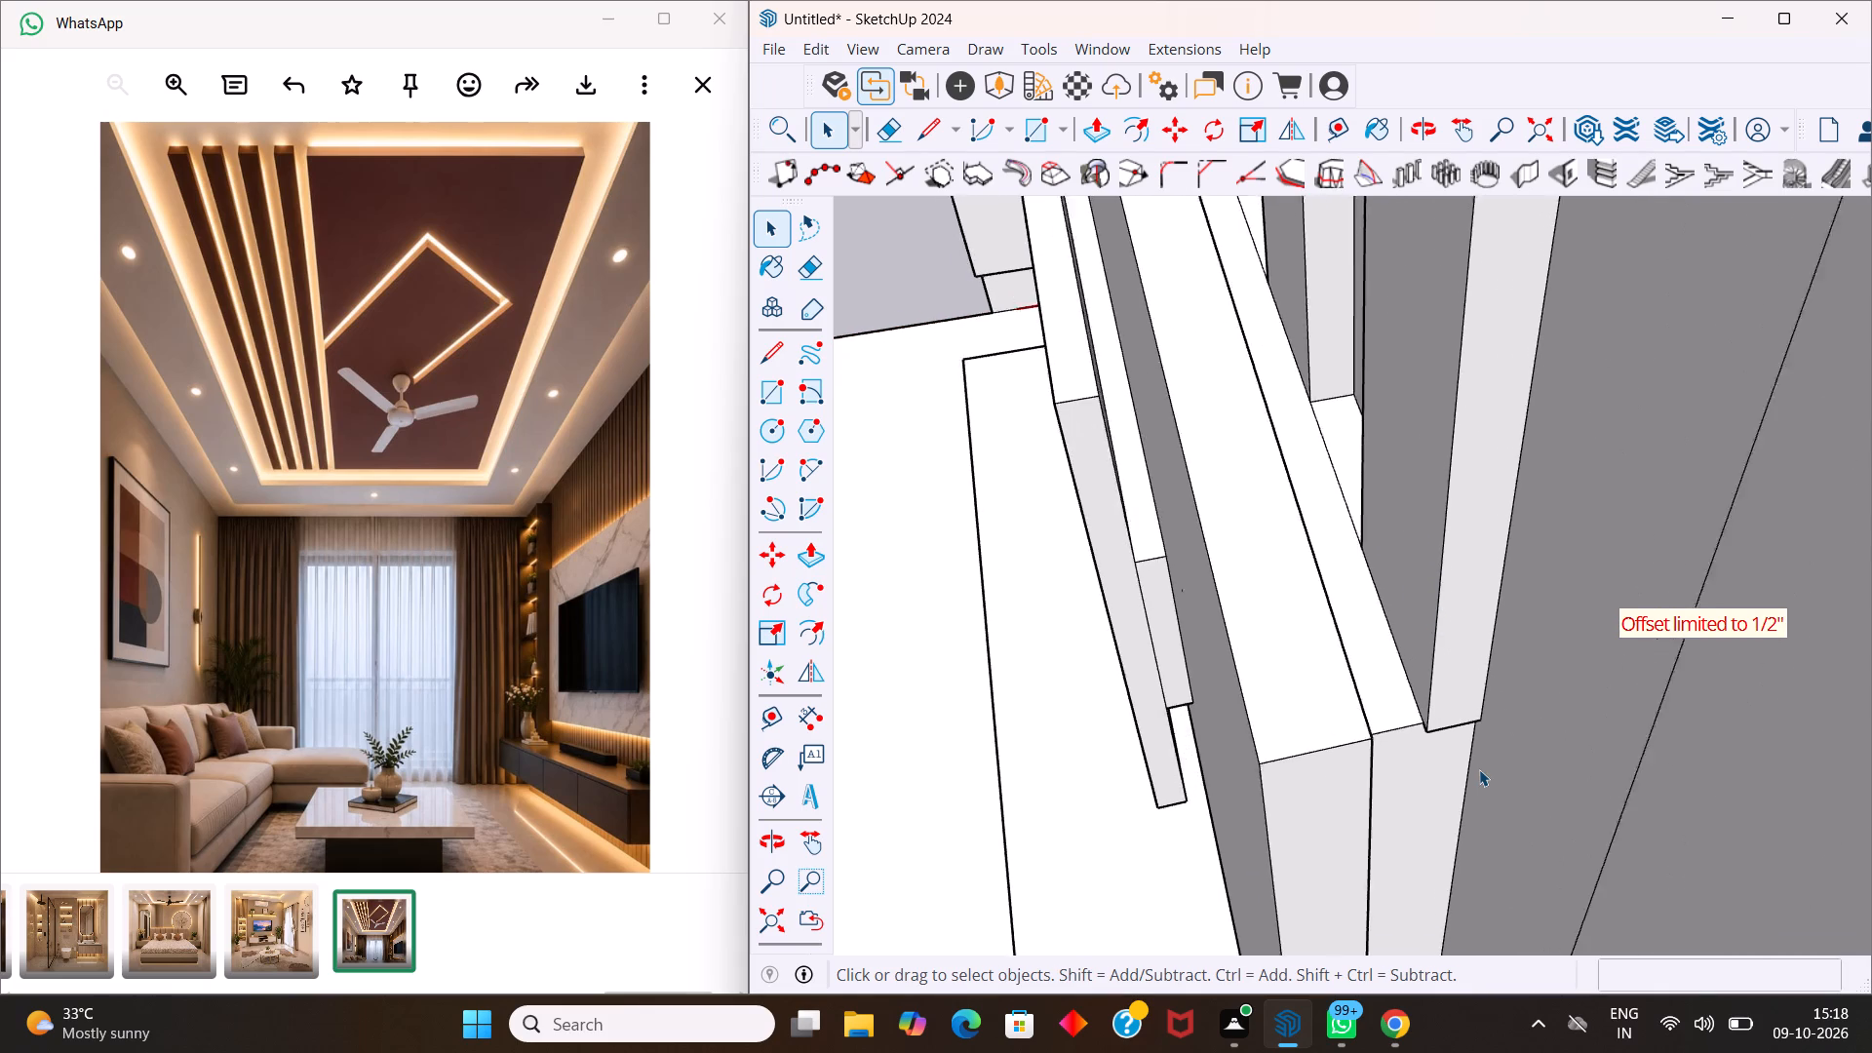
scroll(1479, 769, "up", 7)
middle_click_drag(1472, 760, 1582, 876)
scroll(1374, 696, "down", 5)
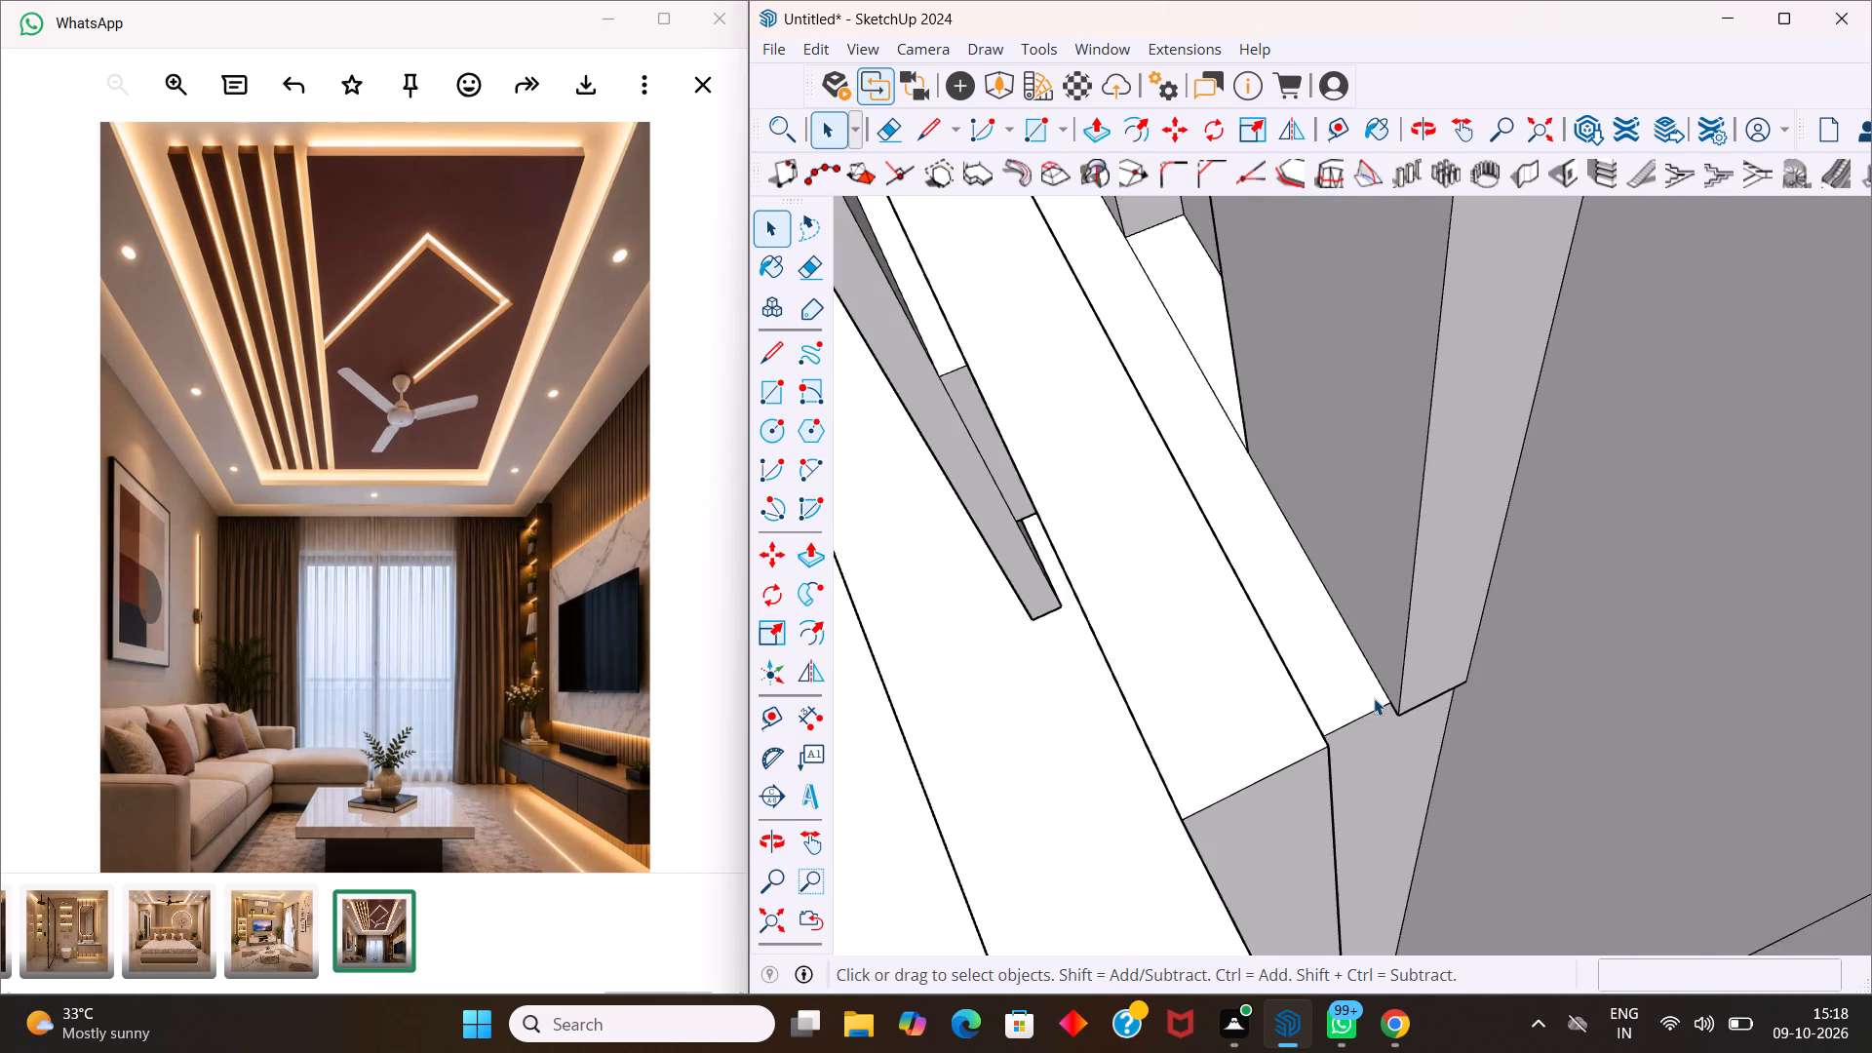
scroll(1374, 698, "down", 10)
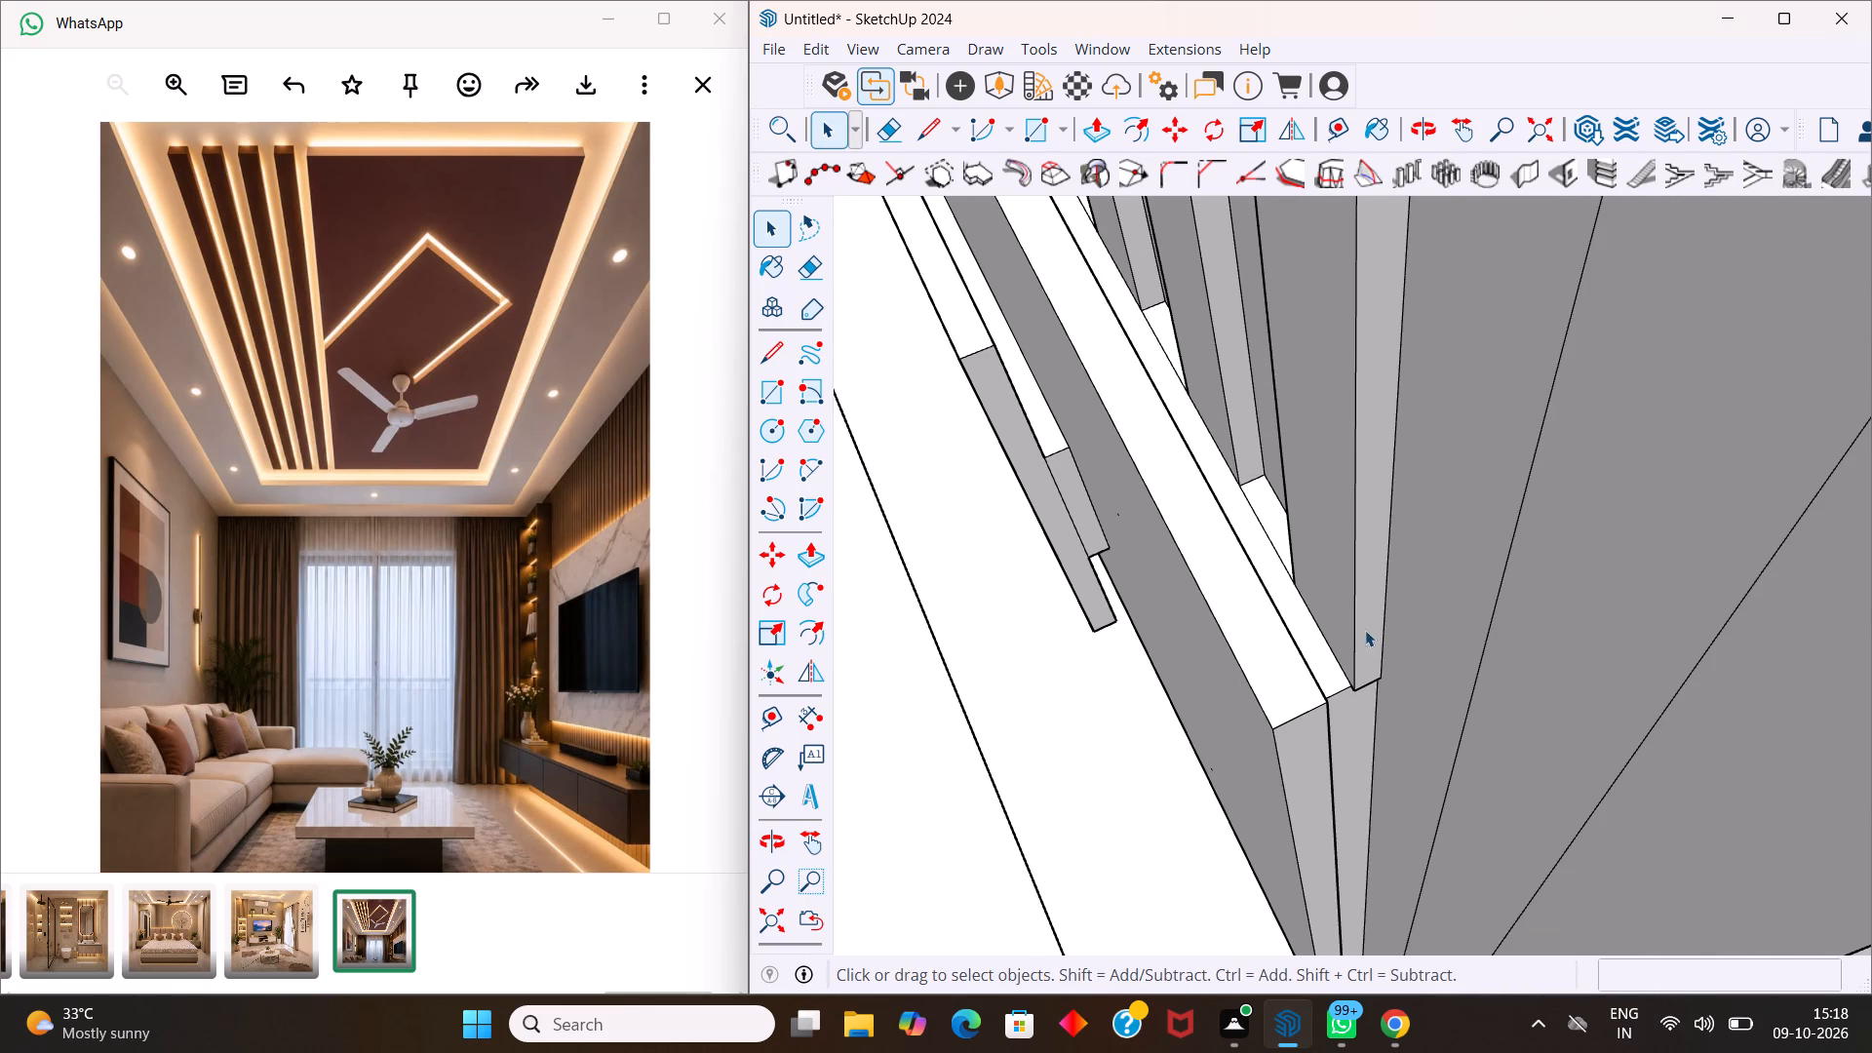
scroll(1362, 627, "down", 9)
scroll(1314, 588, "up", 2)
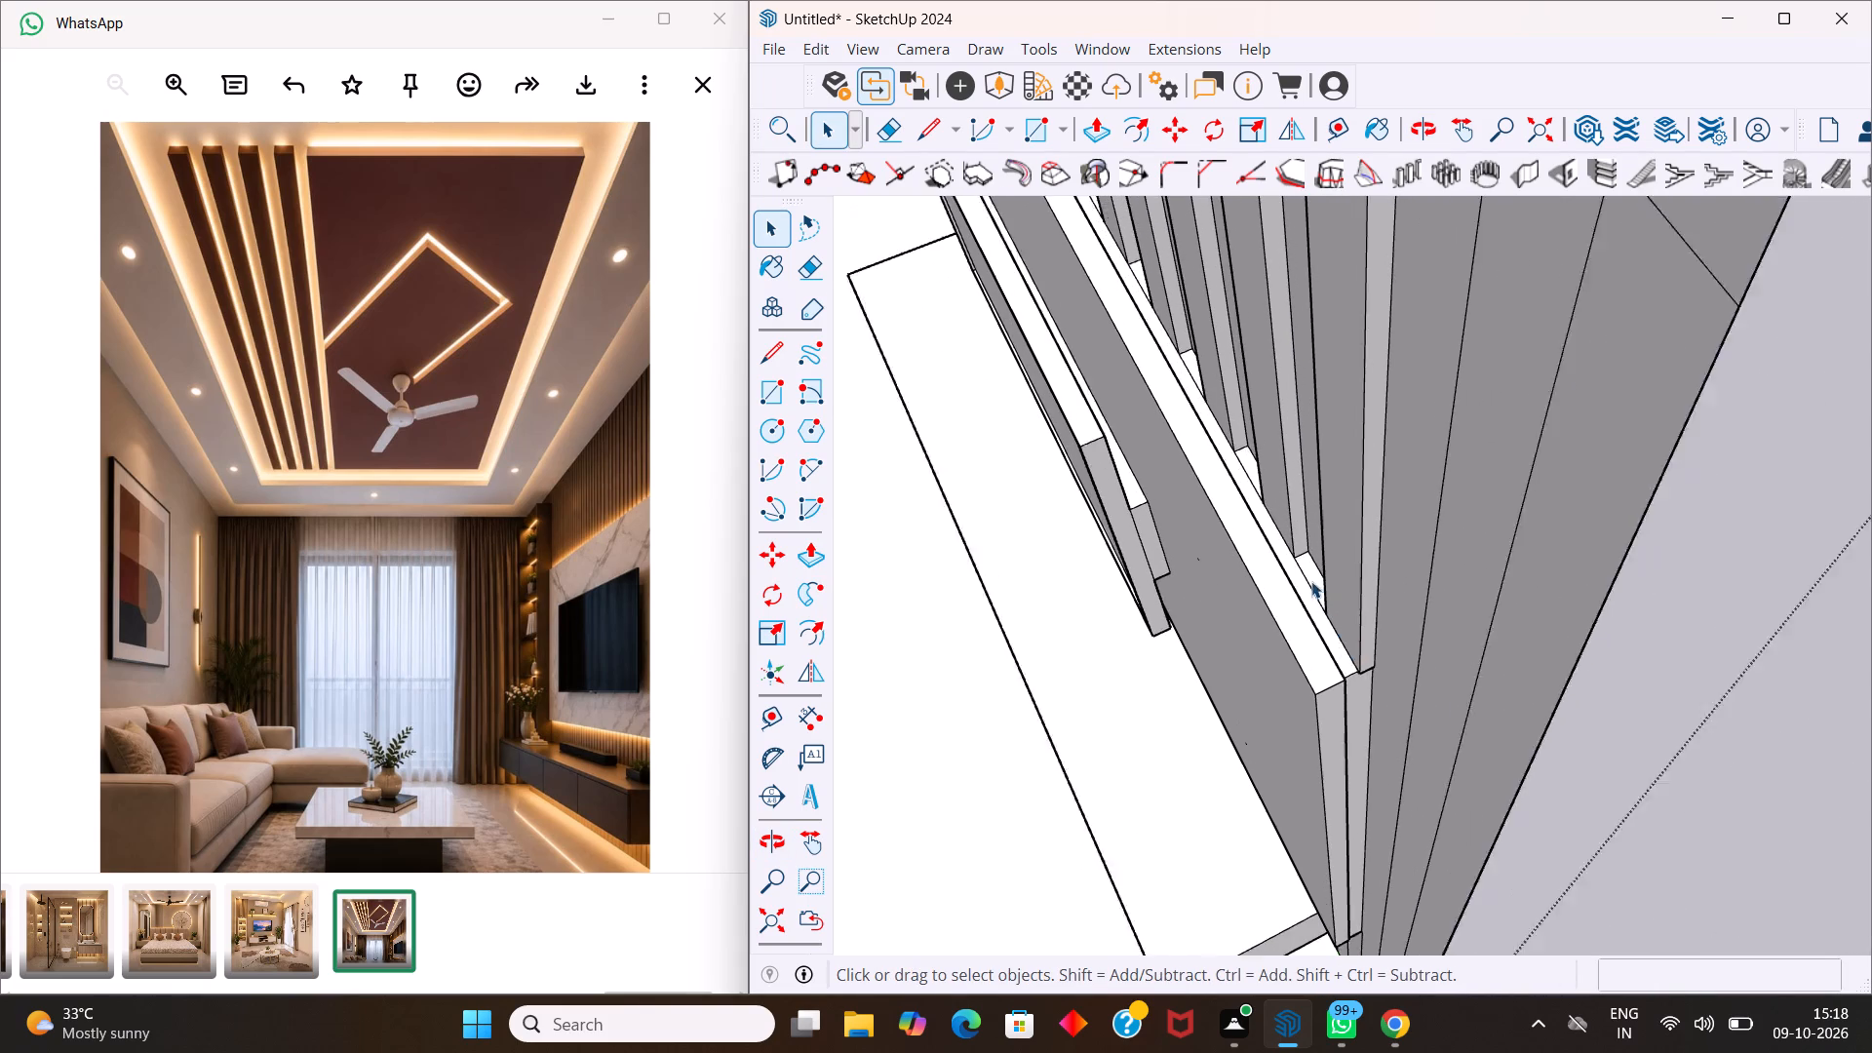
scroll(1311, 581, "up", 3)
middle_click_drag(1308, 576, 1267, 576)
scroll(1254, 562, "down", 11)
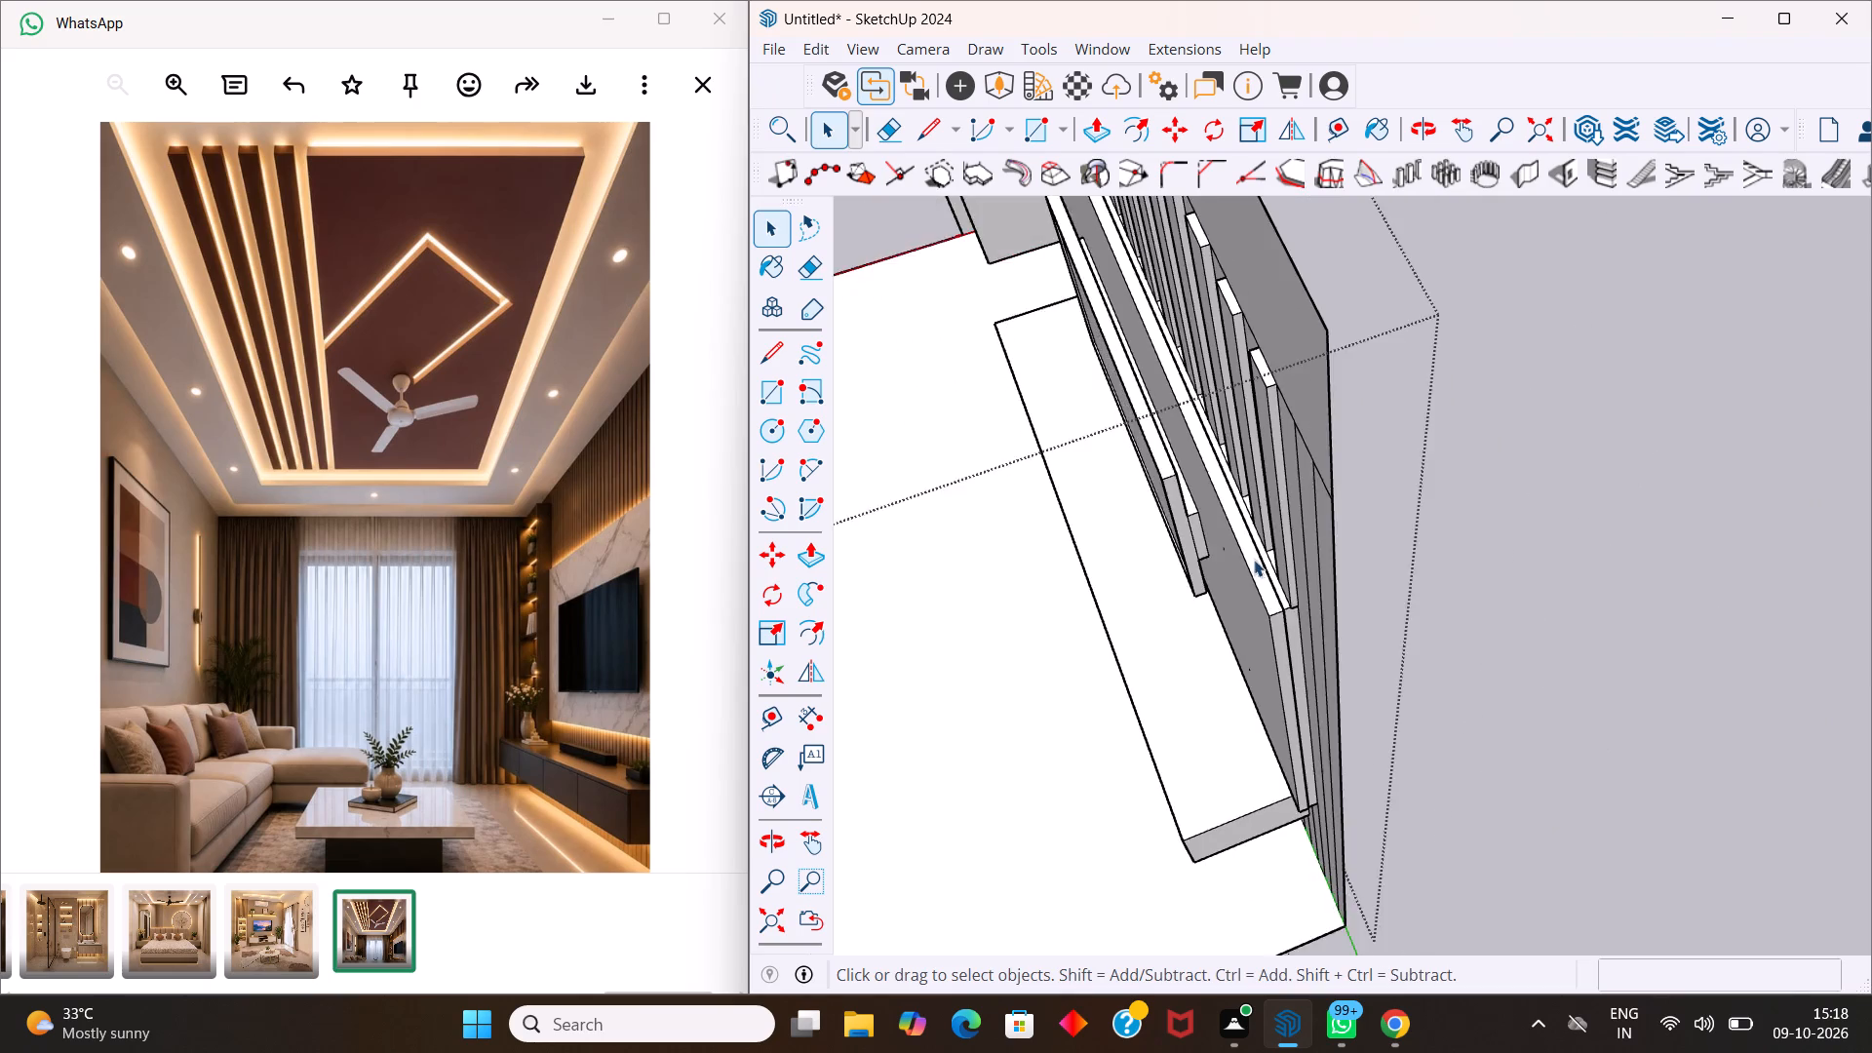
middle_click_drag(1254, 559, 1583, 567)
scroll(1448, 565, "up", 6)
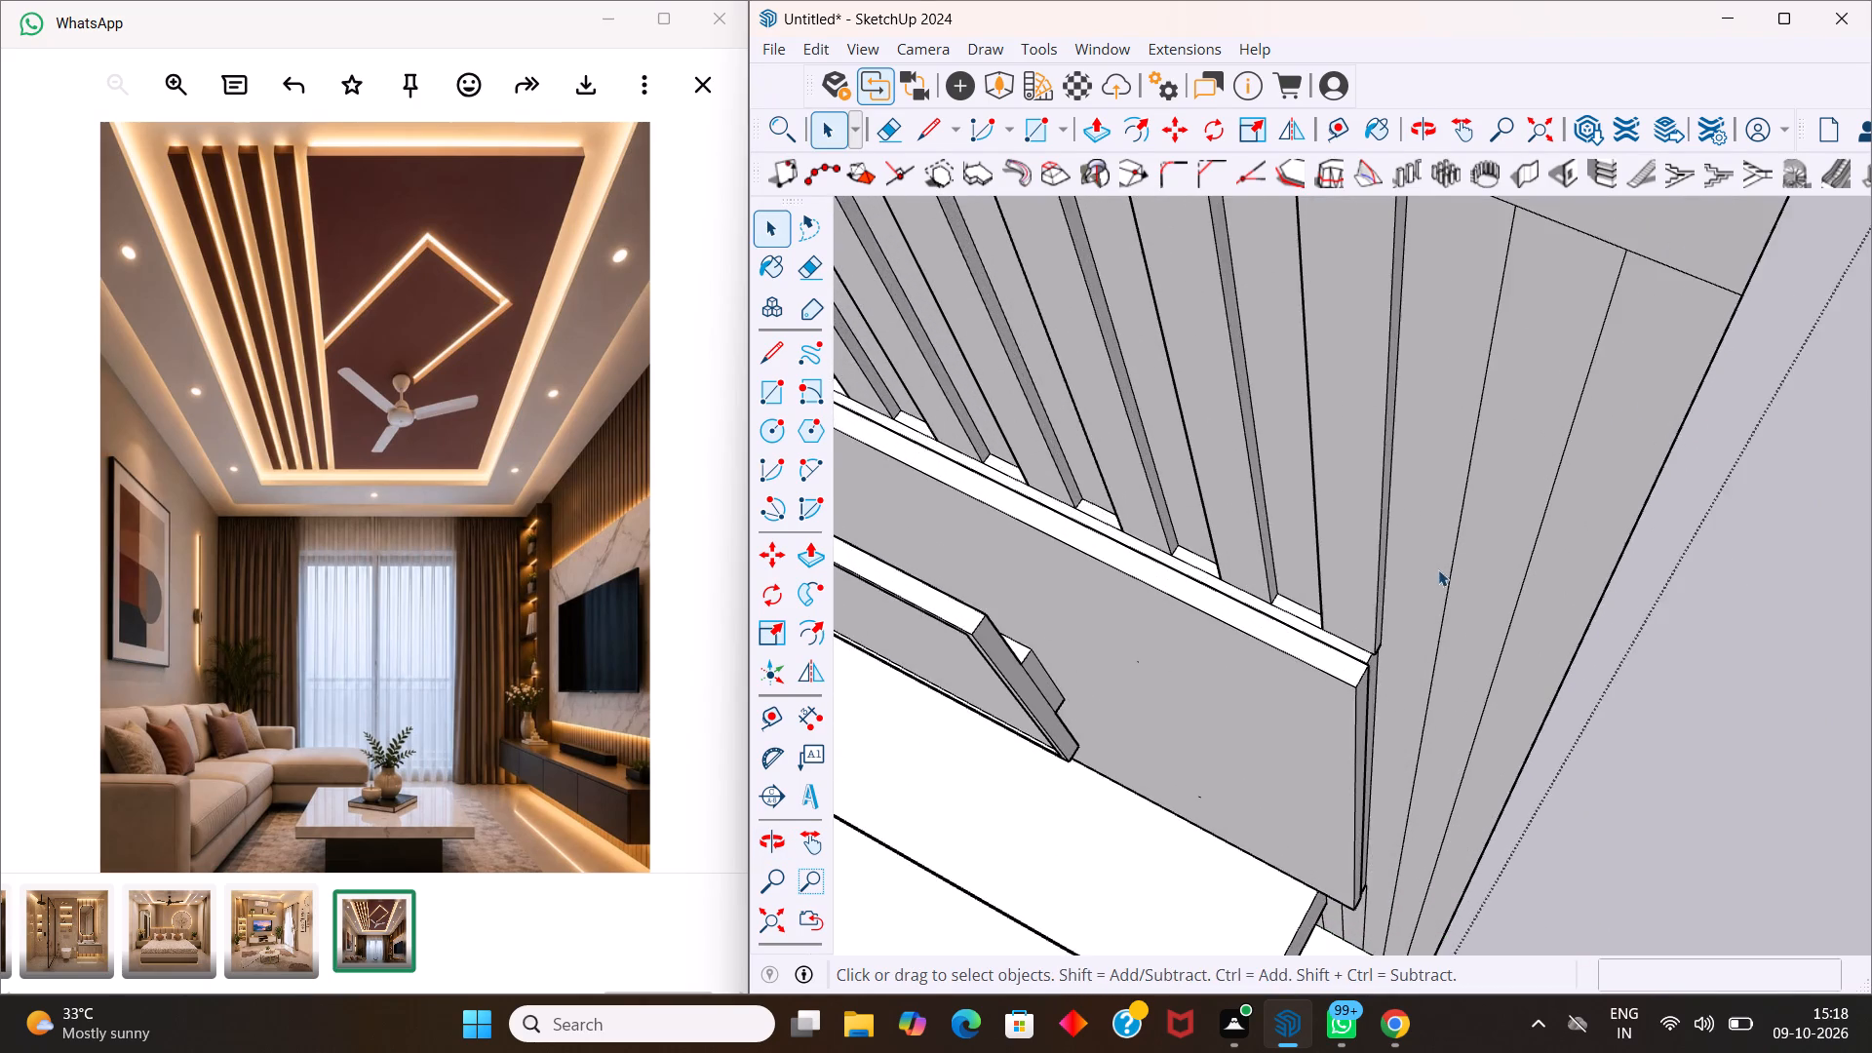
scroll(1437, 570, "up", 8)
middle_click_drag(1396, 604, 1377, 605)
left_click(1503, 623)
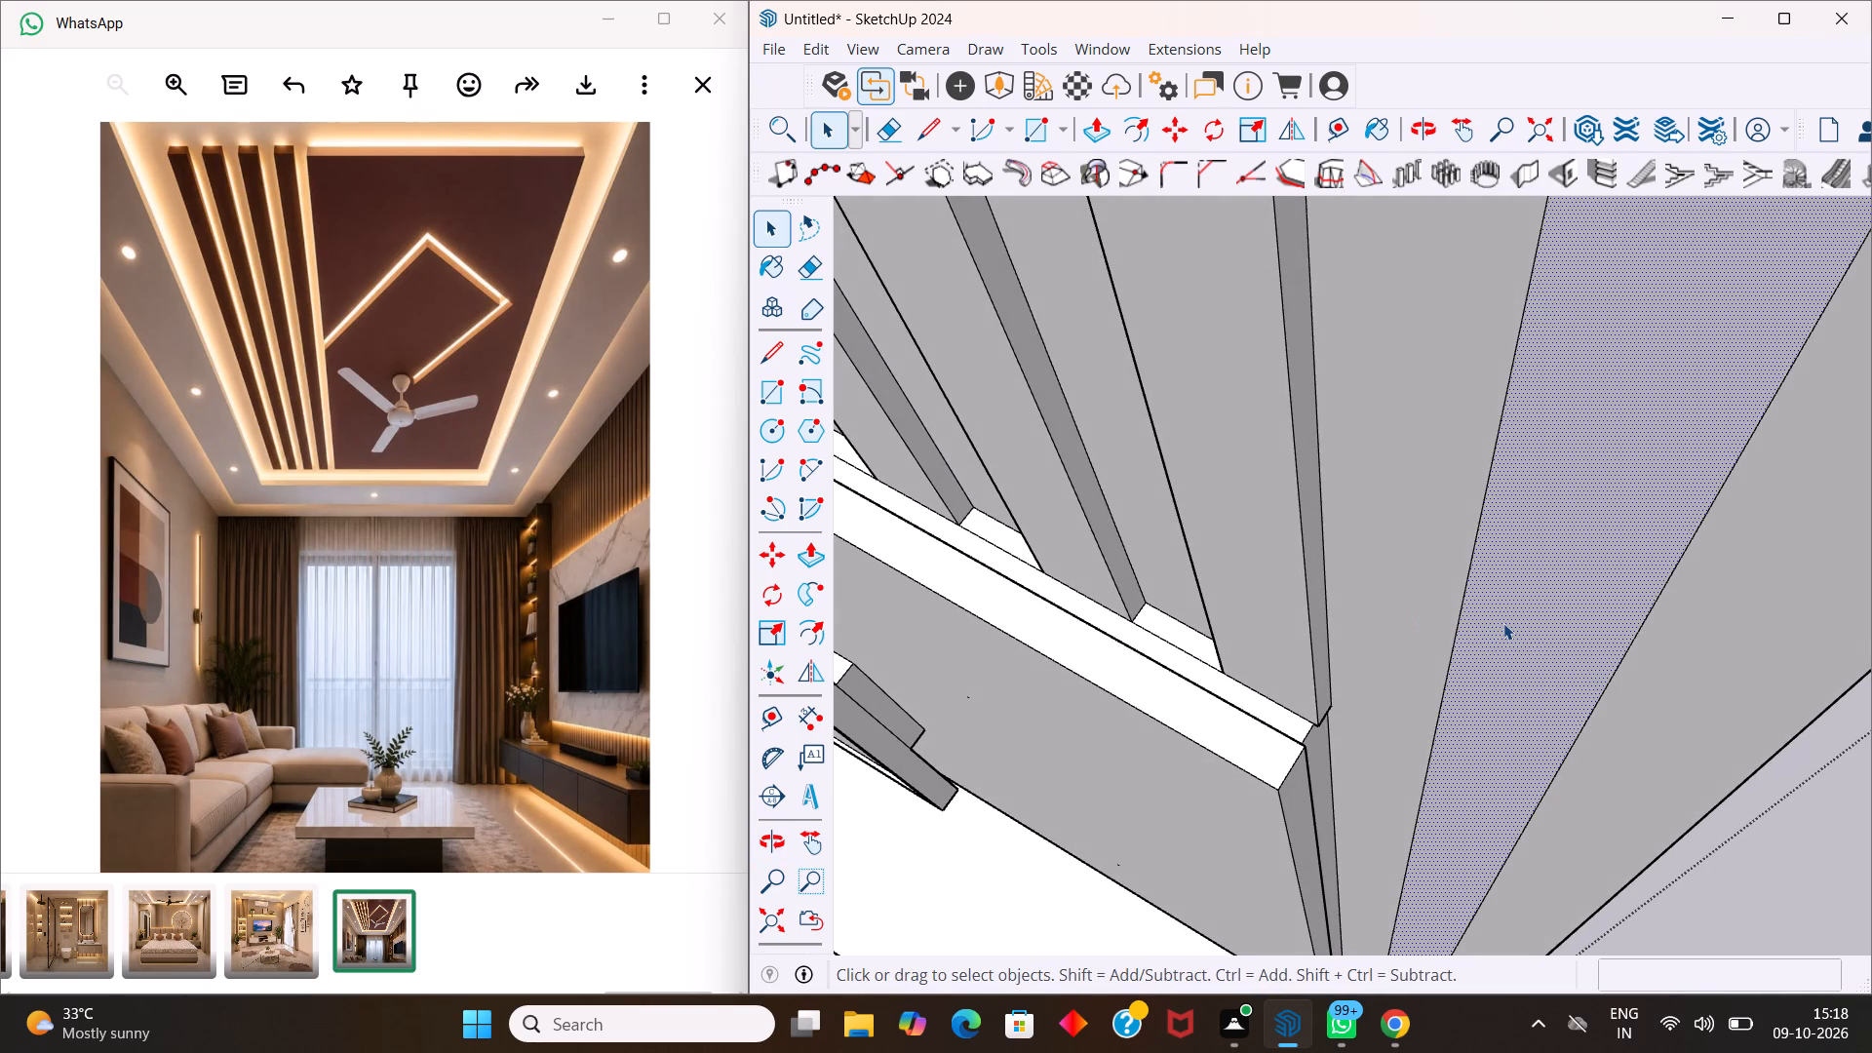
key("p")
left_click_drag(1515, 627, 1507, 653)
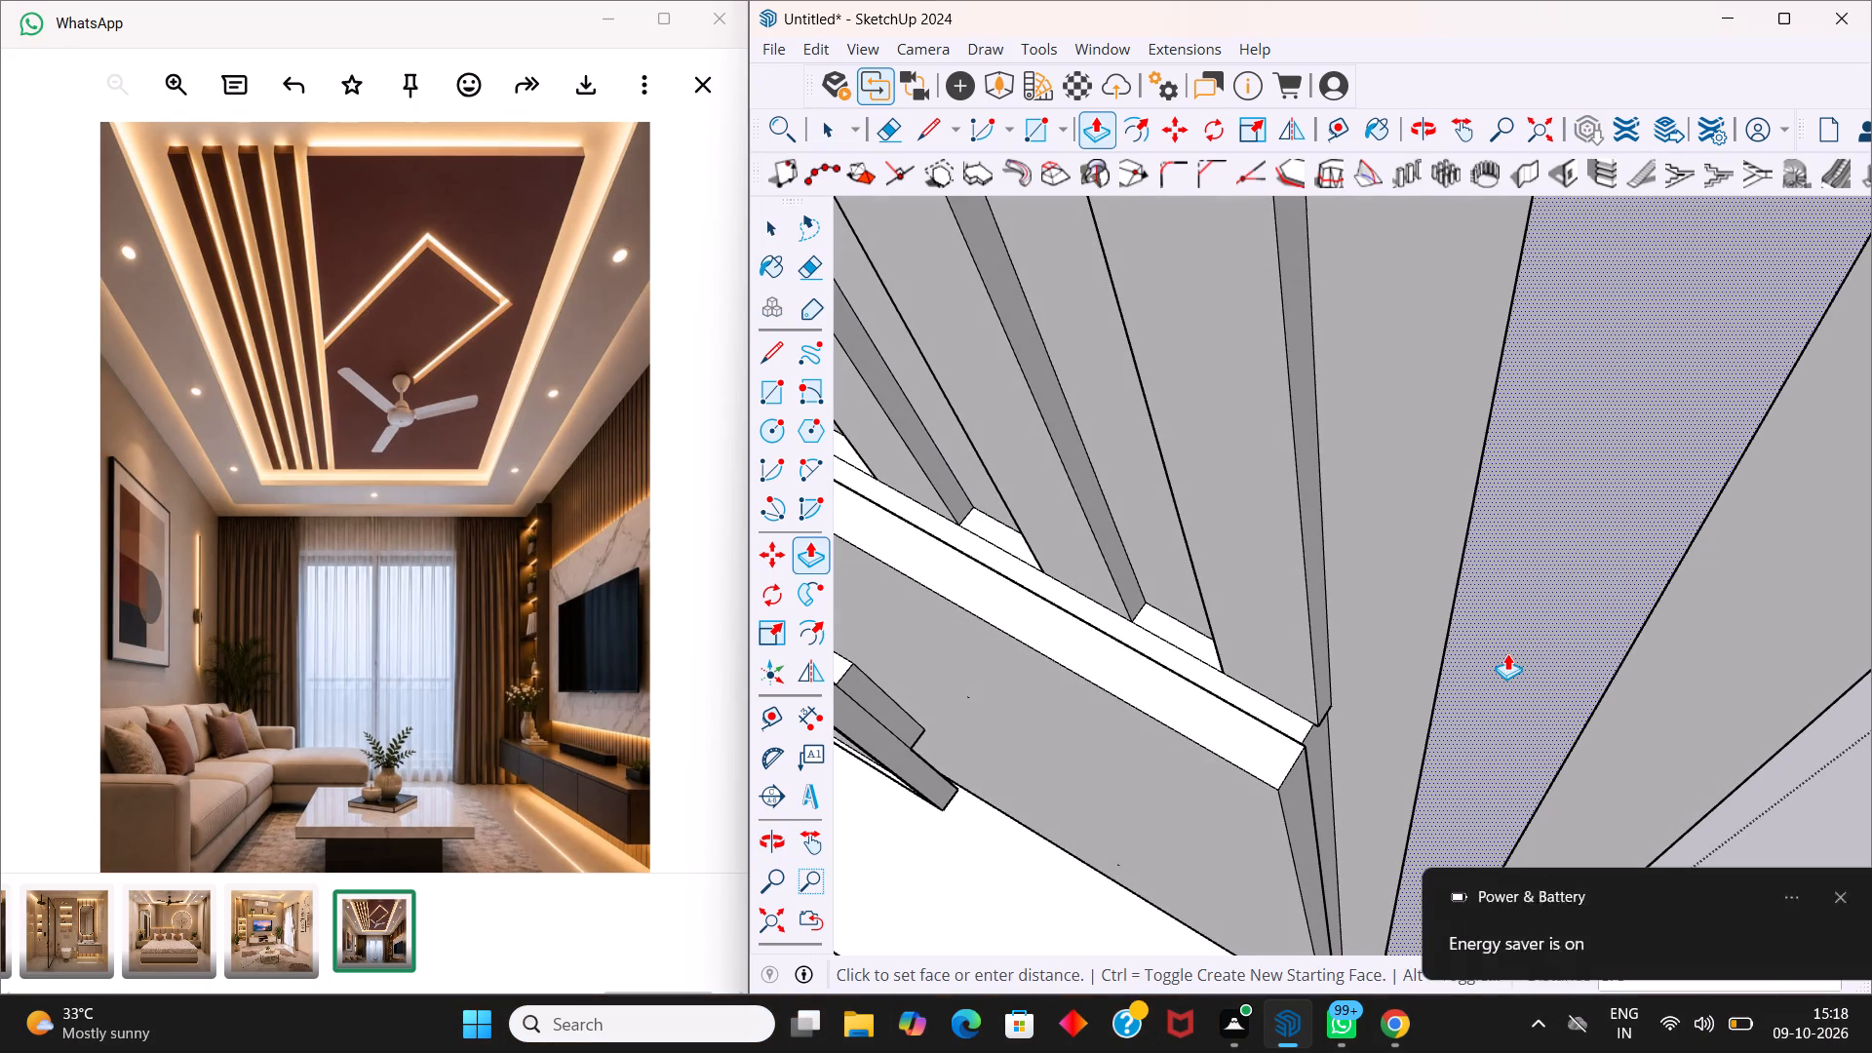
left_click_drag(1507, 653, 1507, 655)
type("0.")
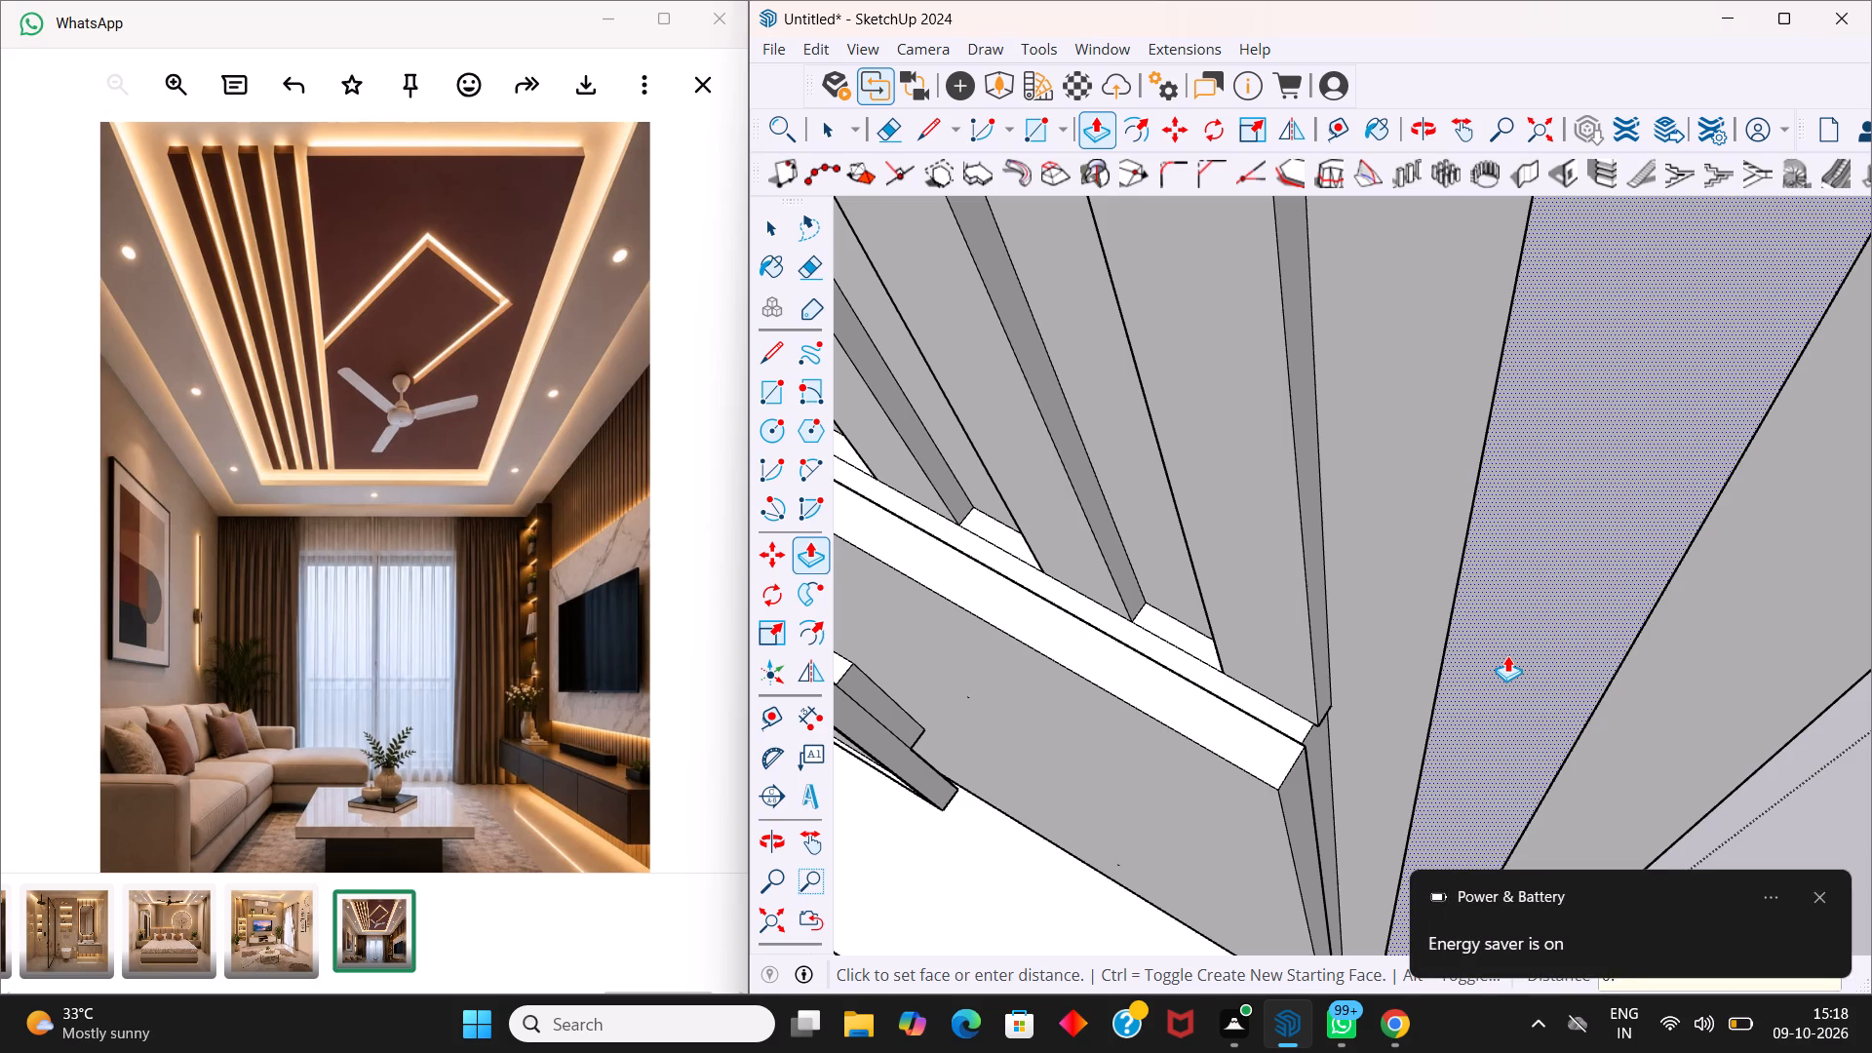
left_click_drag(1507, 655, 1507, 658)
key("5")
key("Return")
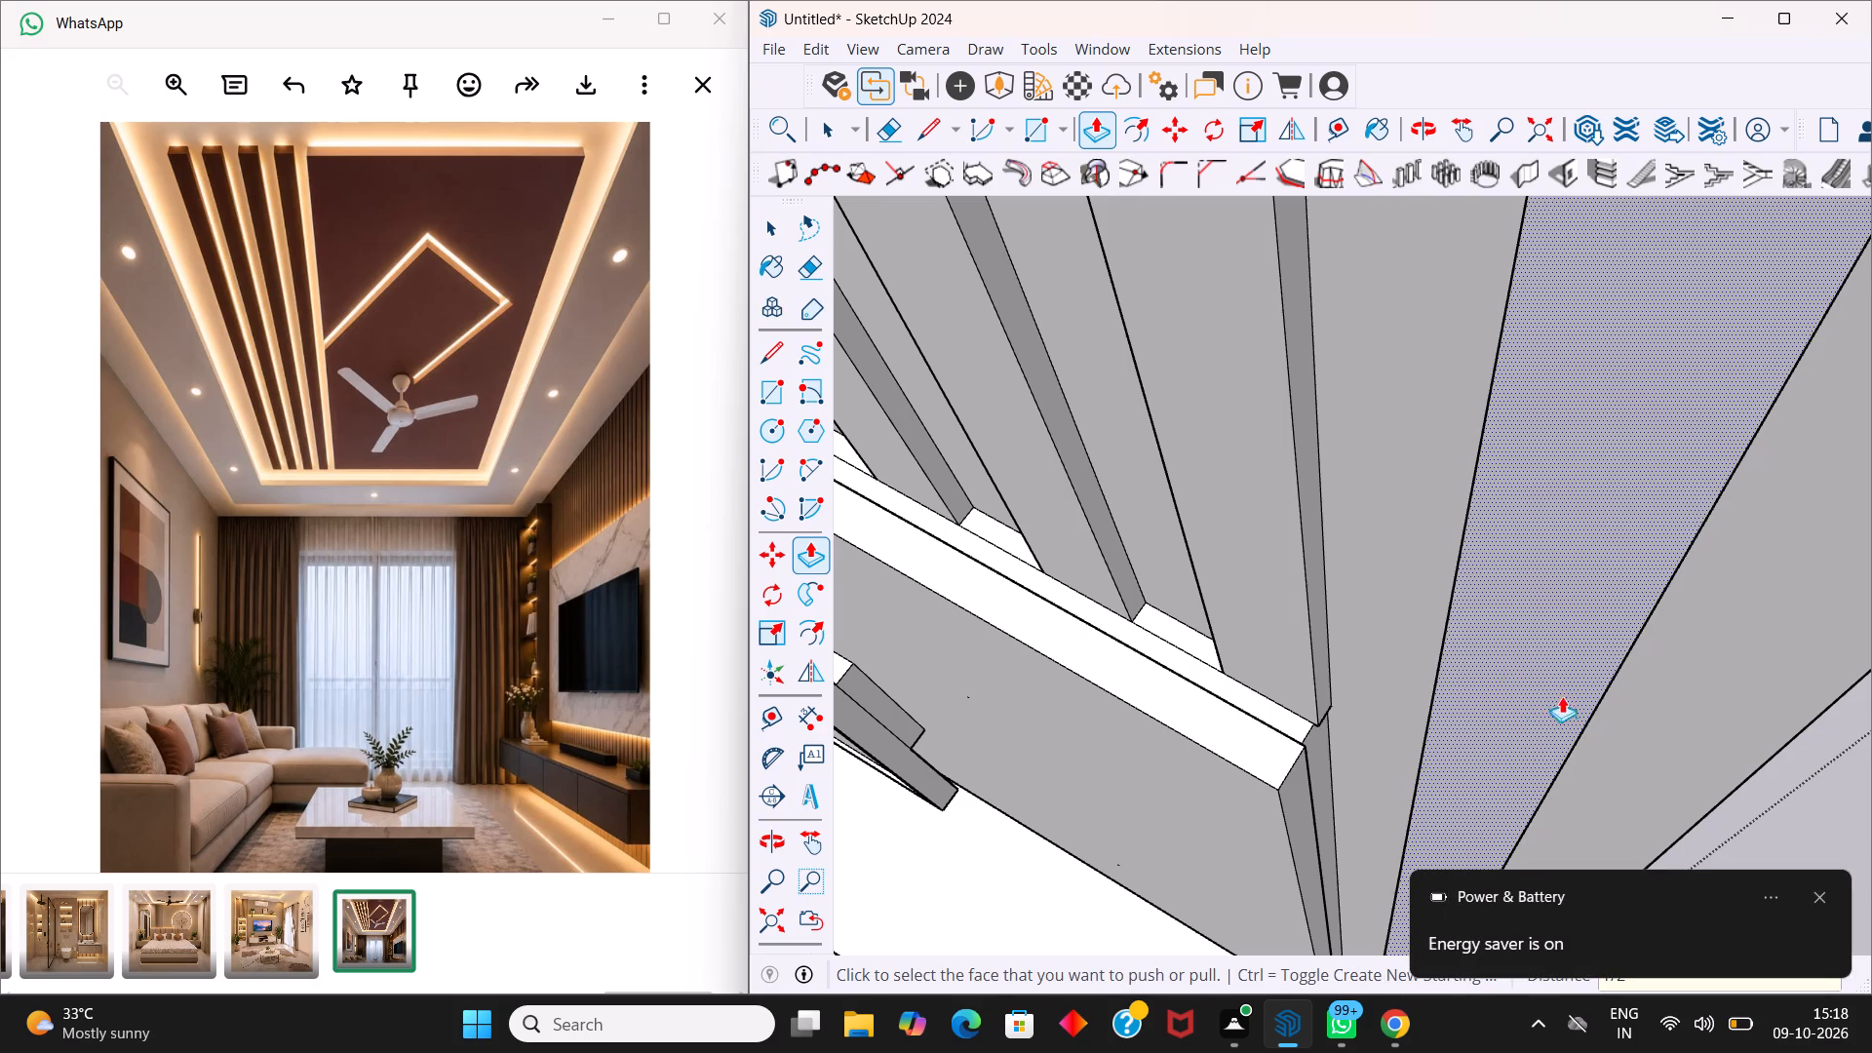
middle_click_drag(1571, 695, 1318, 659)
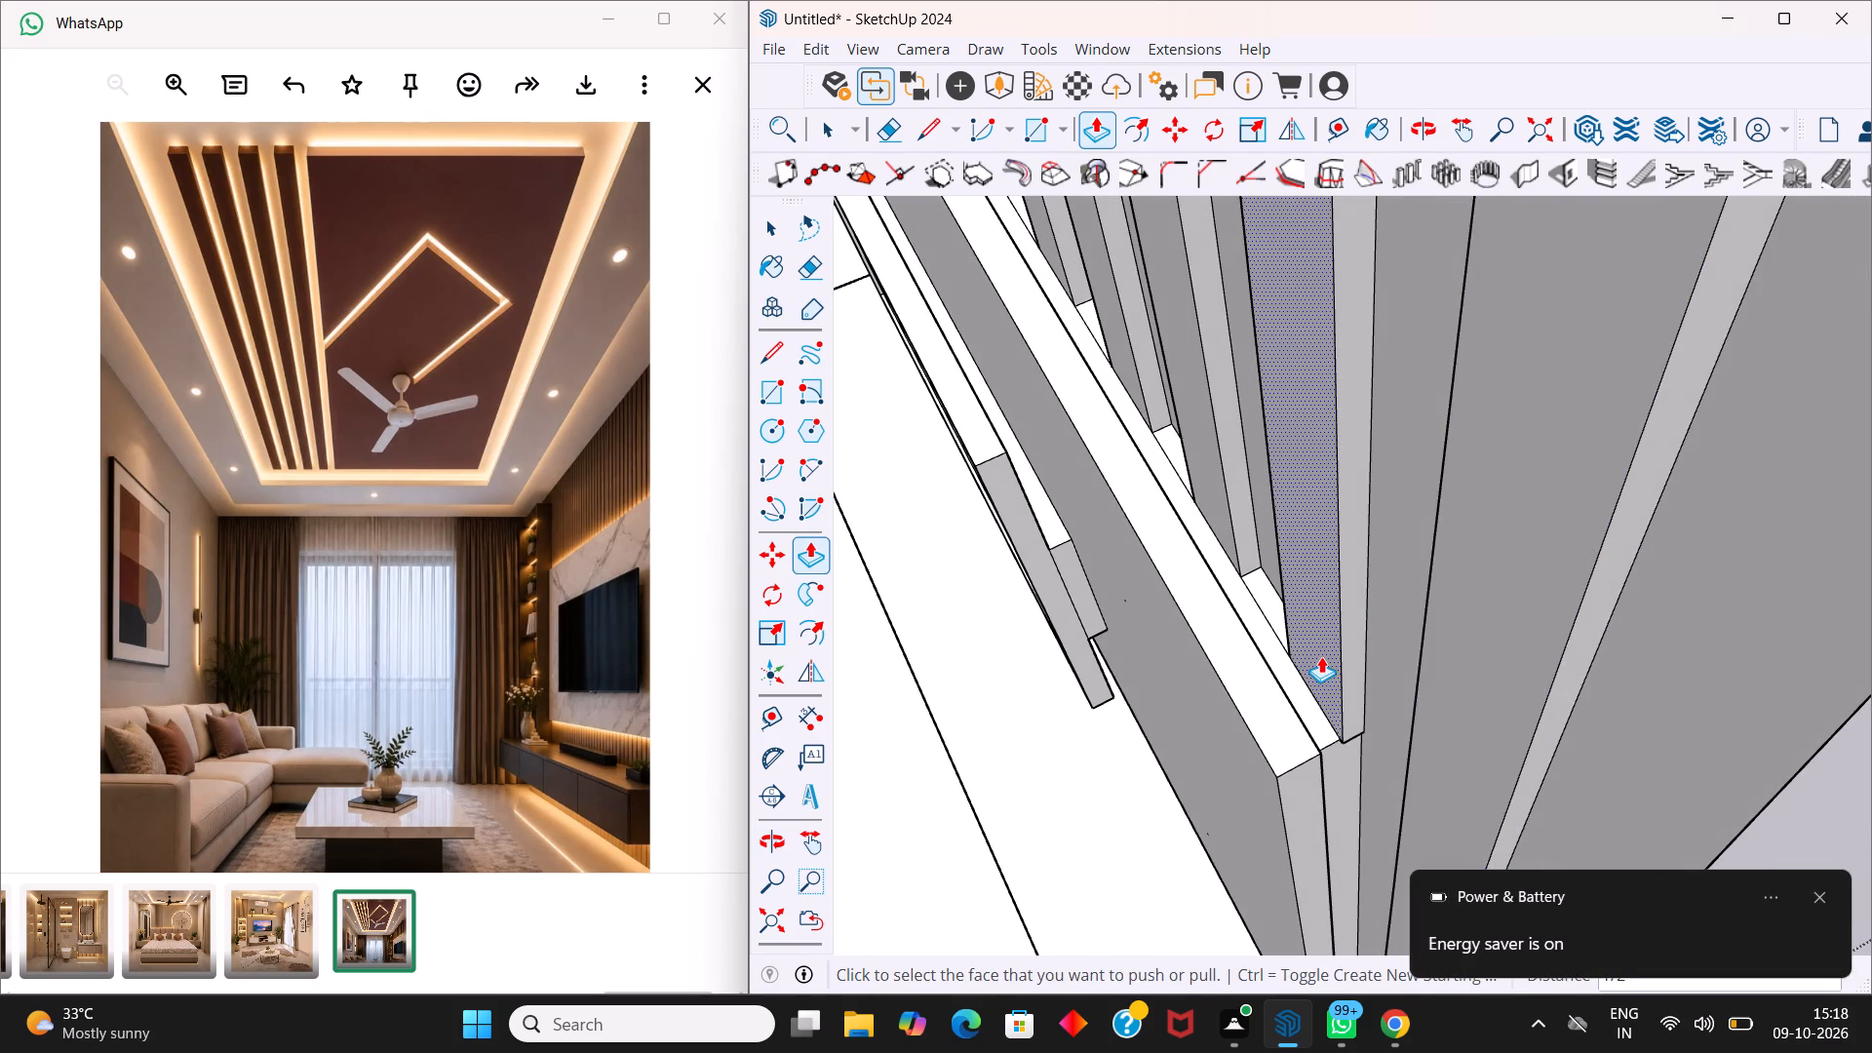
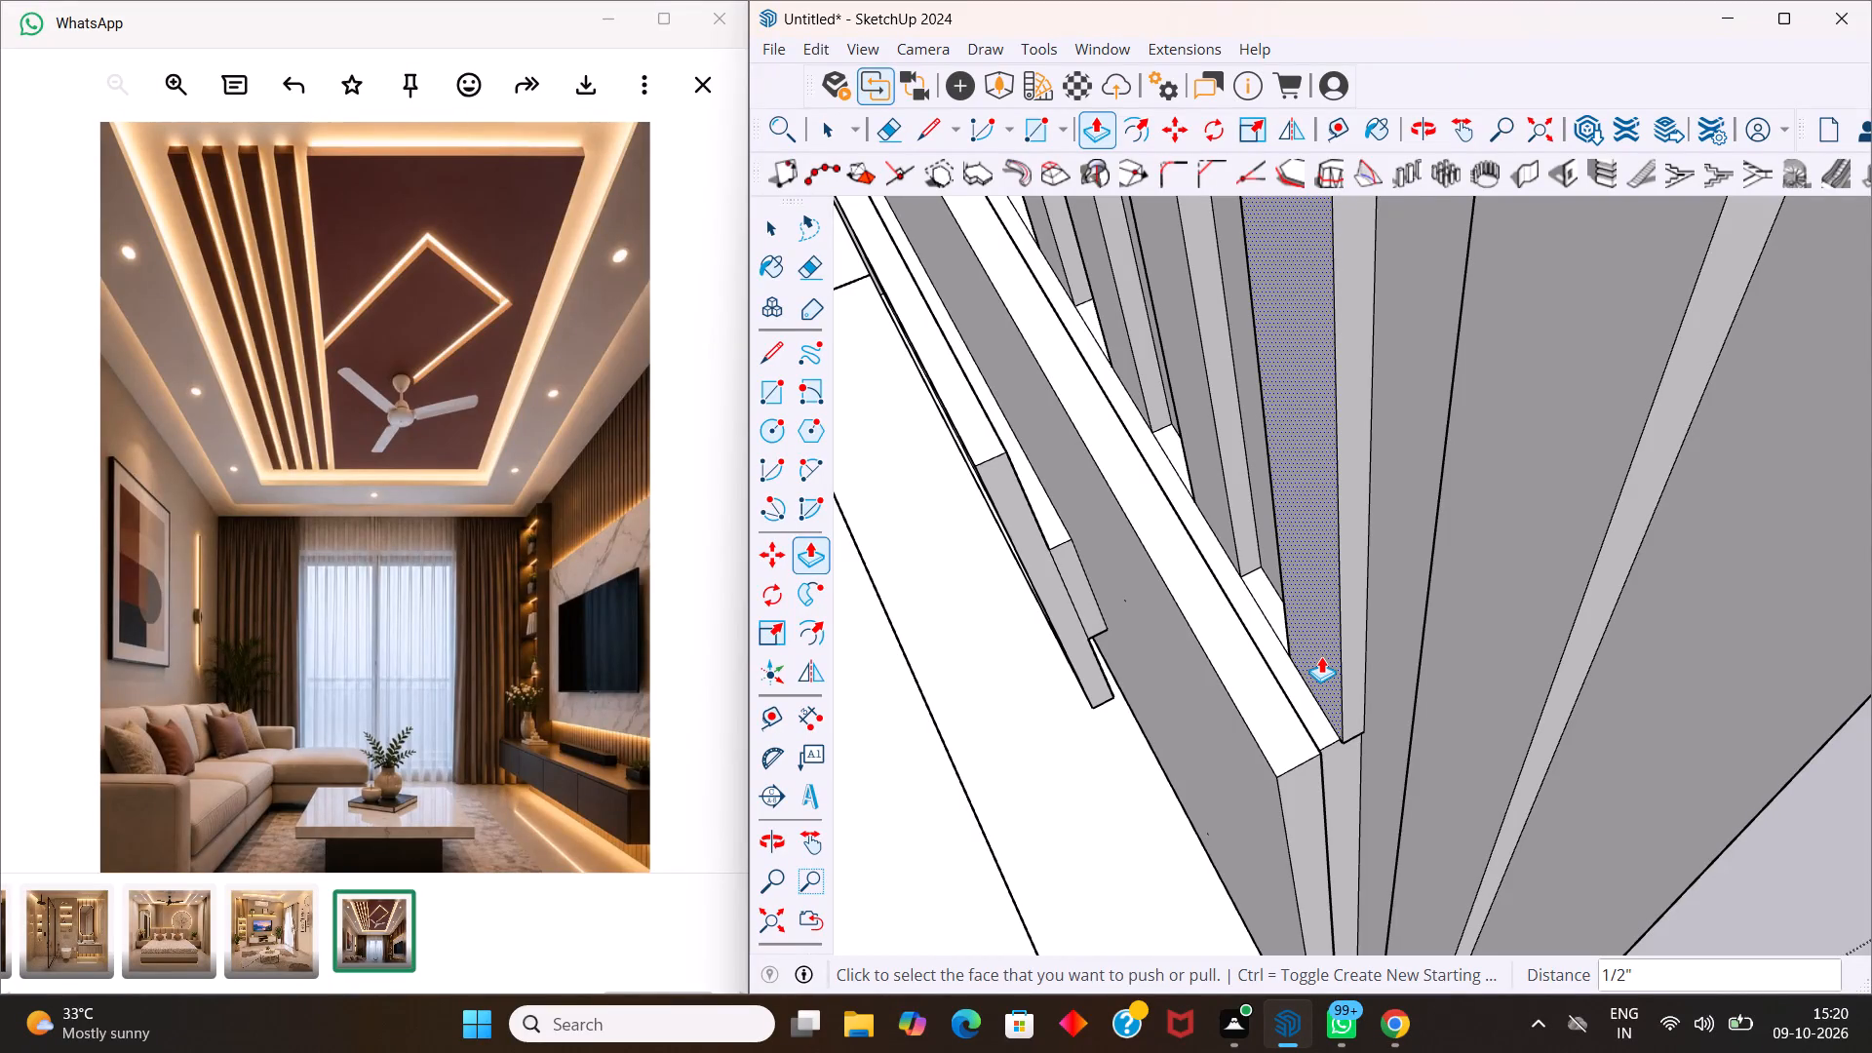
Leave the slat editing and reopen the living hall room group for editing.
key("space")
key("Escape")
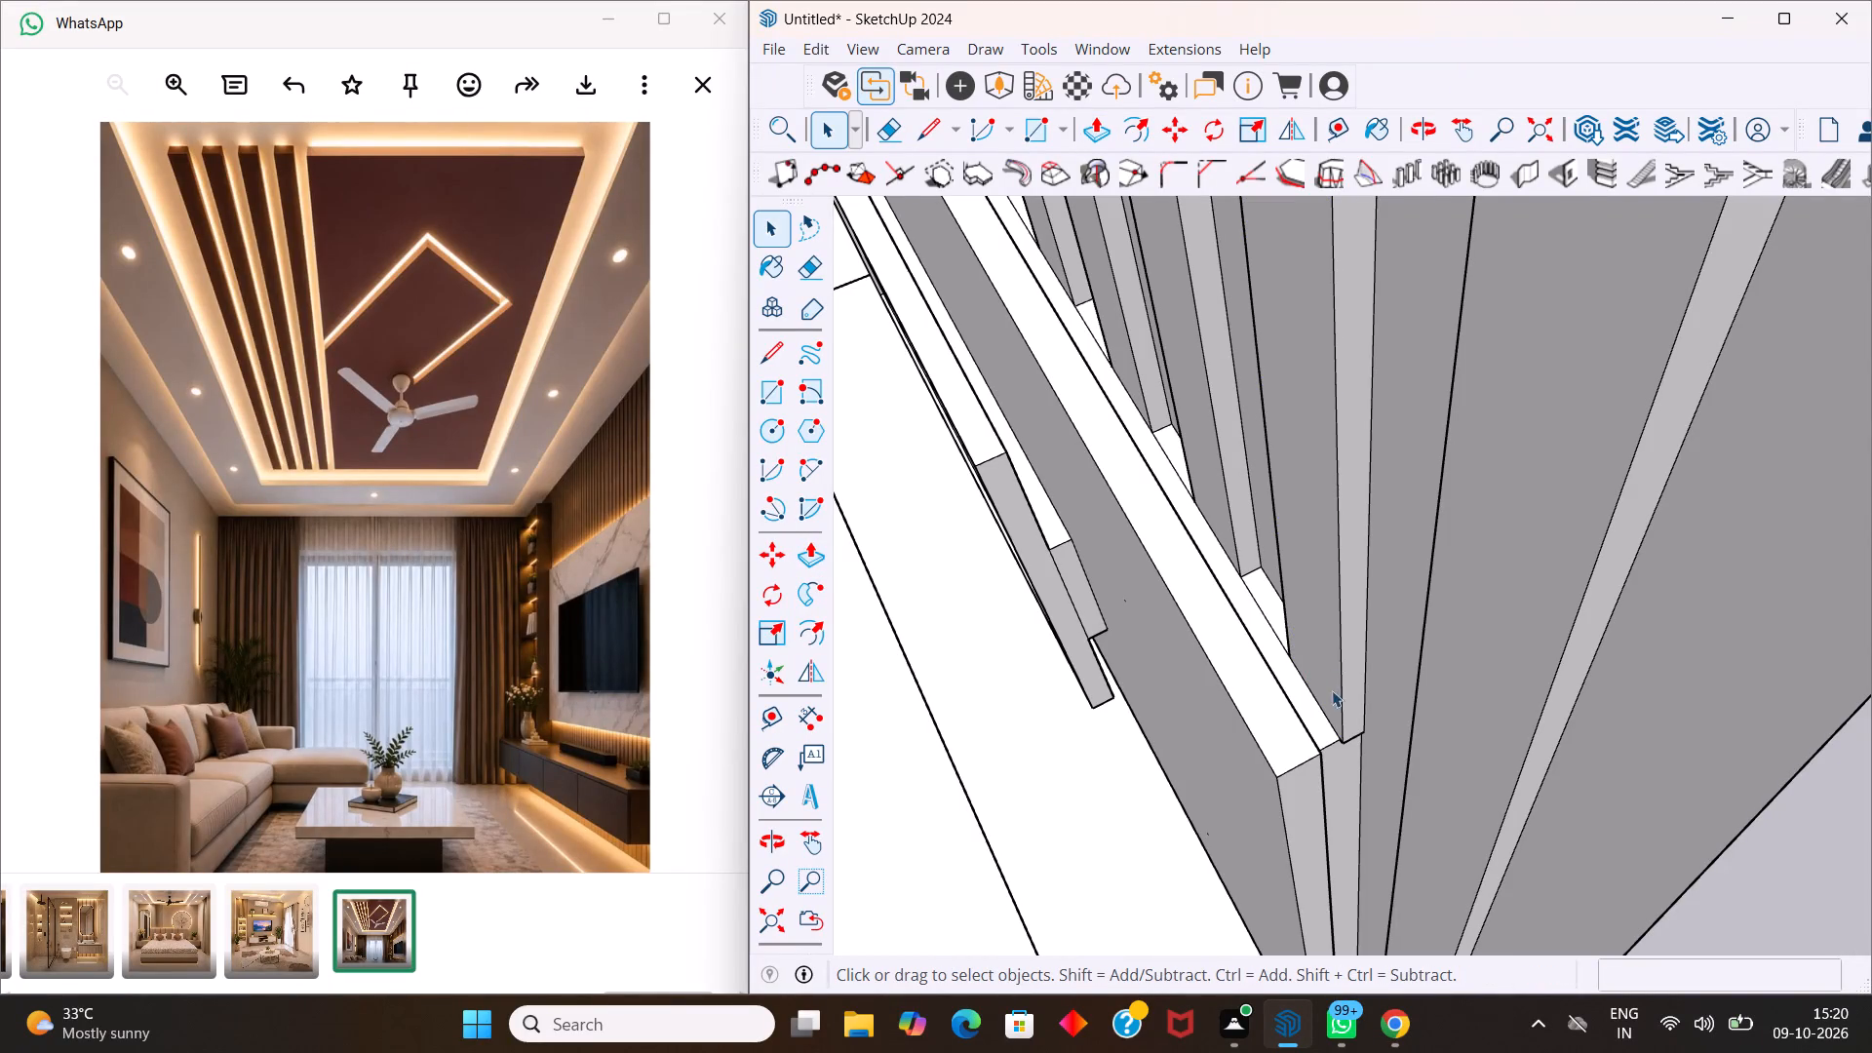
scroll(1319, 687, "down", 13)
scroll(1139, 673, "down", 4)
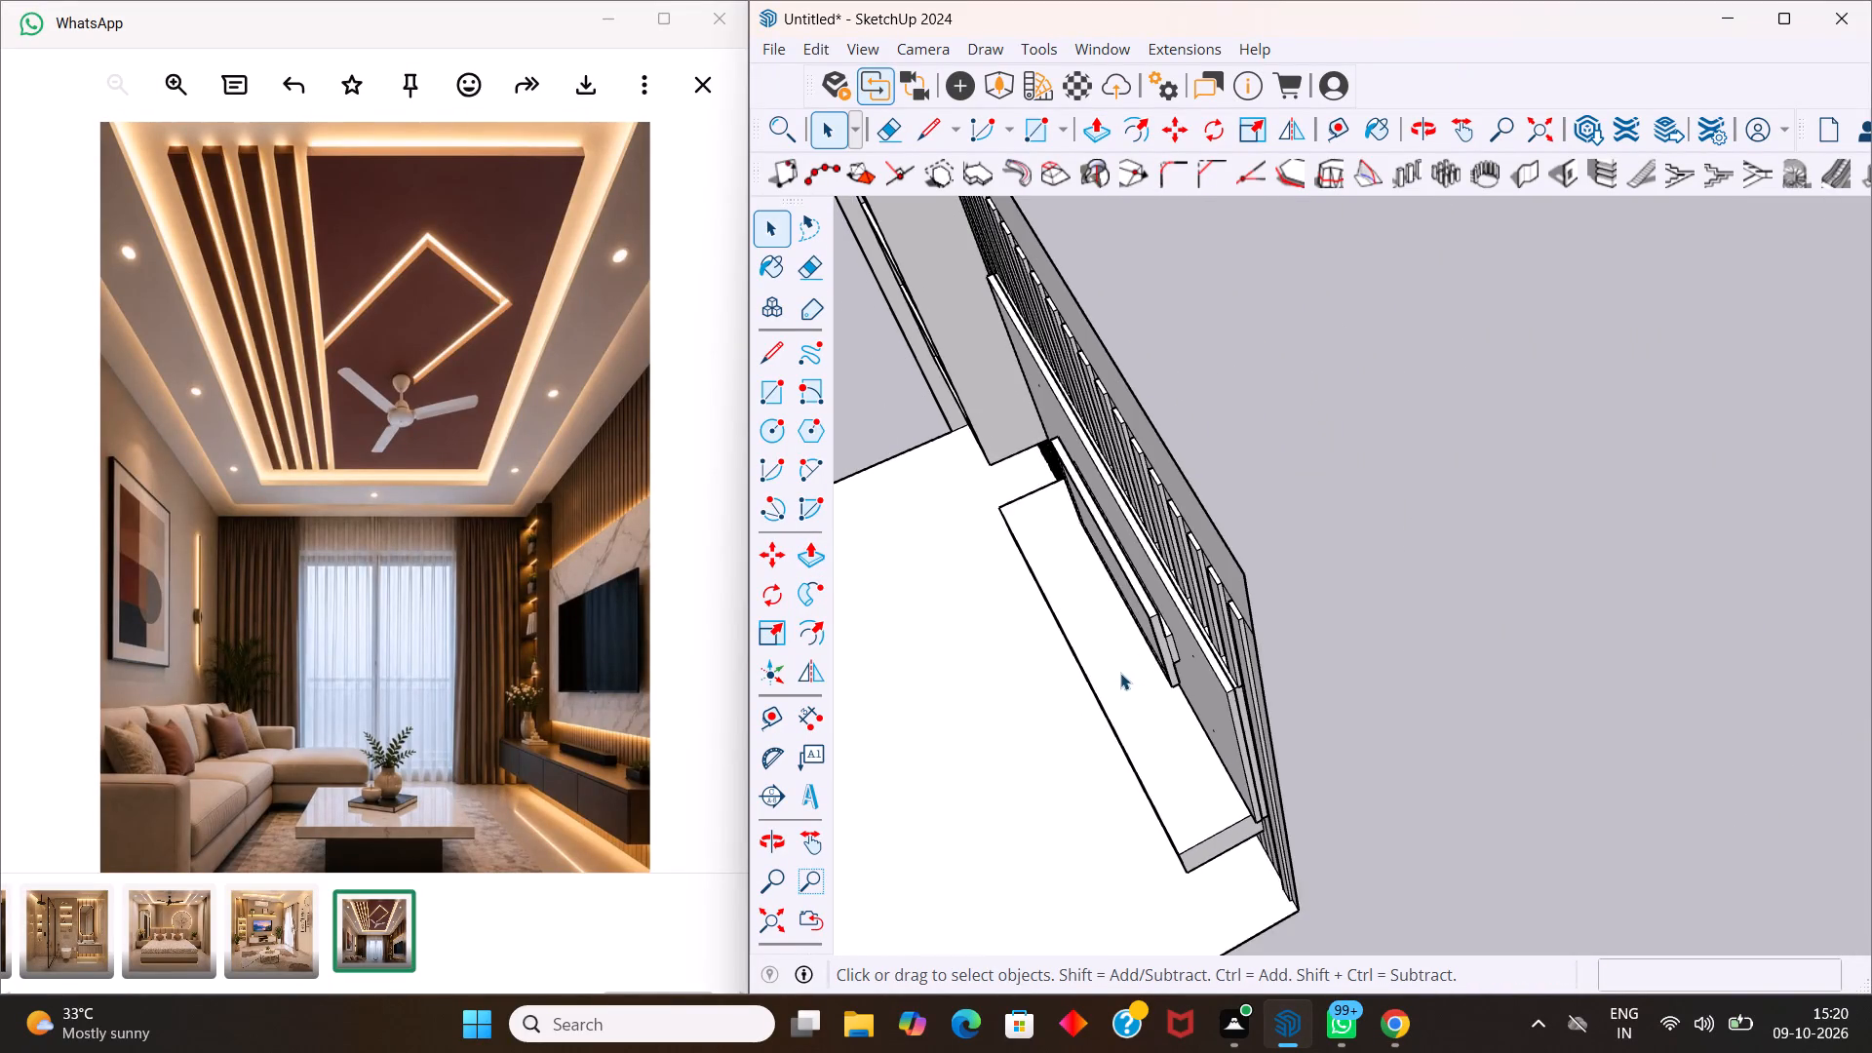
middle_click_drag(1116, 671, 1484, 577)
scroll(1446, 556, "down", 9)
scroll(1179, 710, "up", 2)
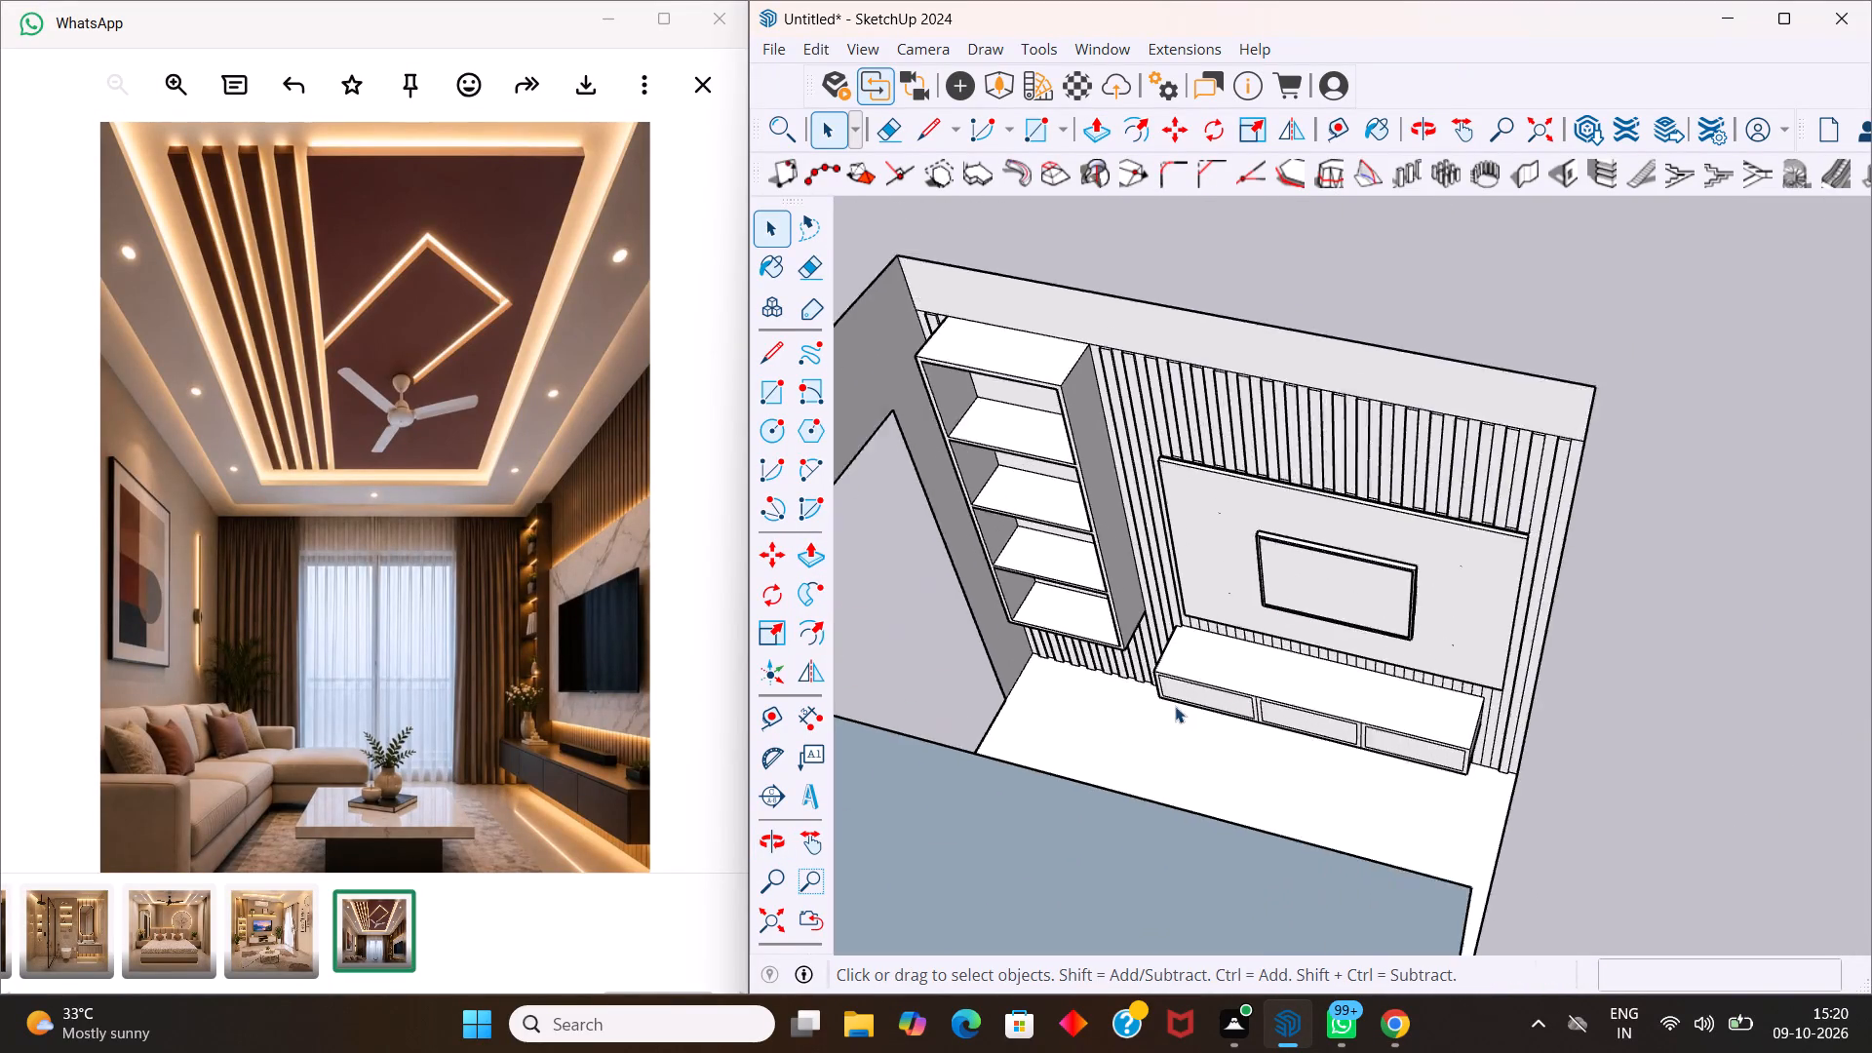
scroll(1175, 706, "up", 20)
scroll(1175, 706, "up", 3)
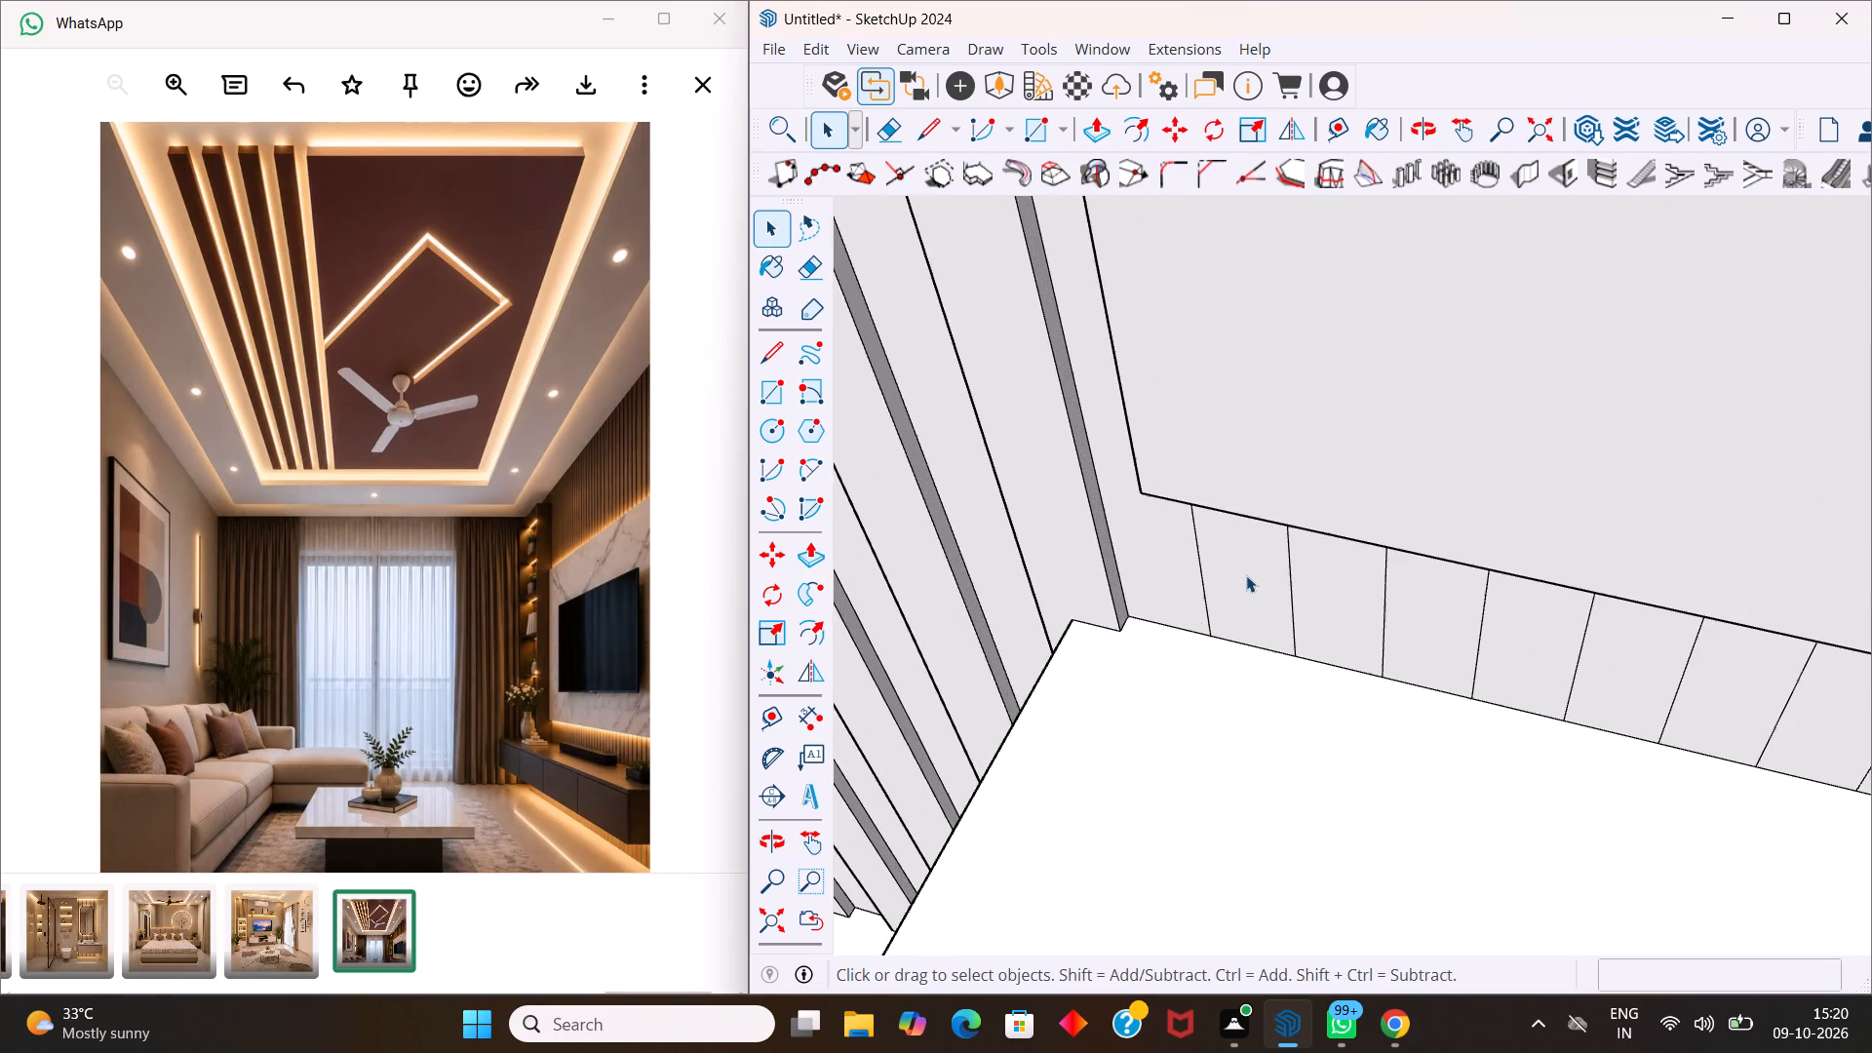
middle_click_drag(1251, 581, 1492, 432)
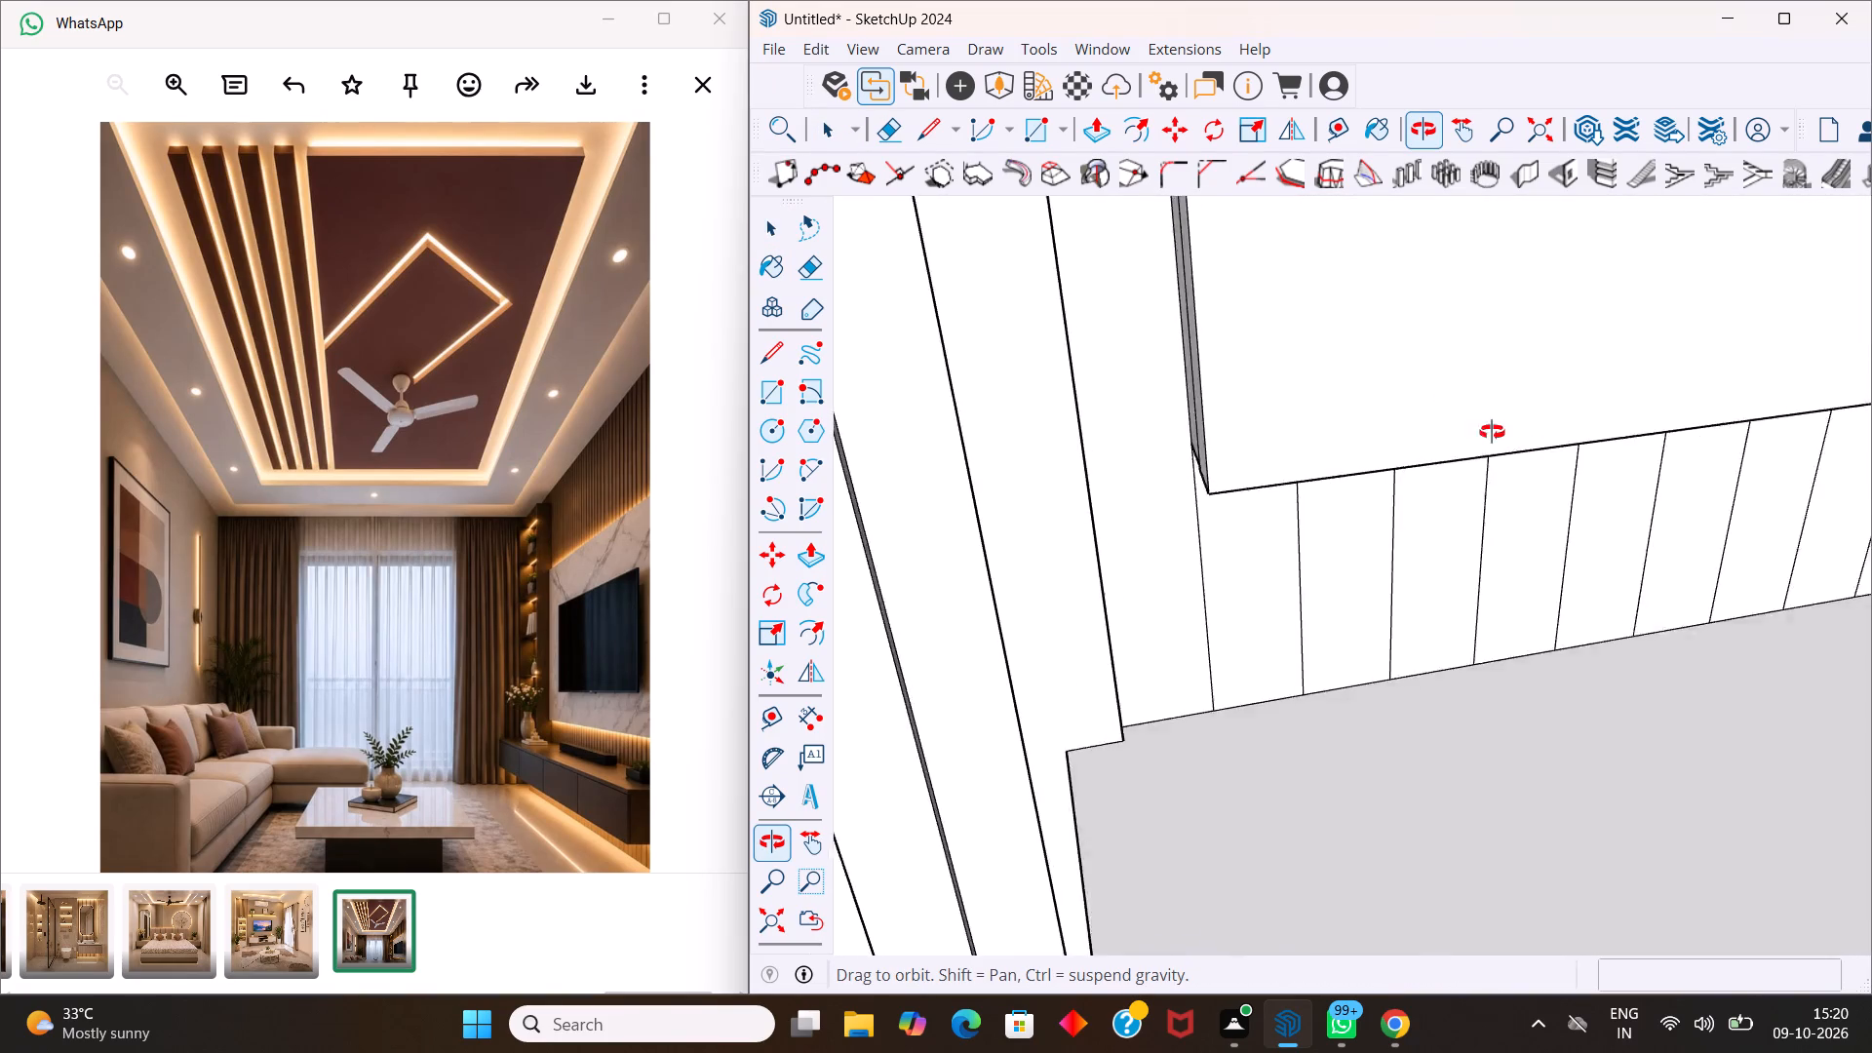
middle_click_drag(1492, 432, 1354, 305)
middle_click_drag(1487, 561, 1371, 311)
scroll(1444, 414, "up", 2)
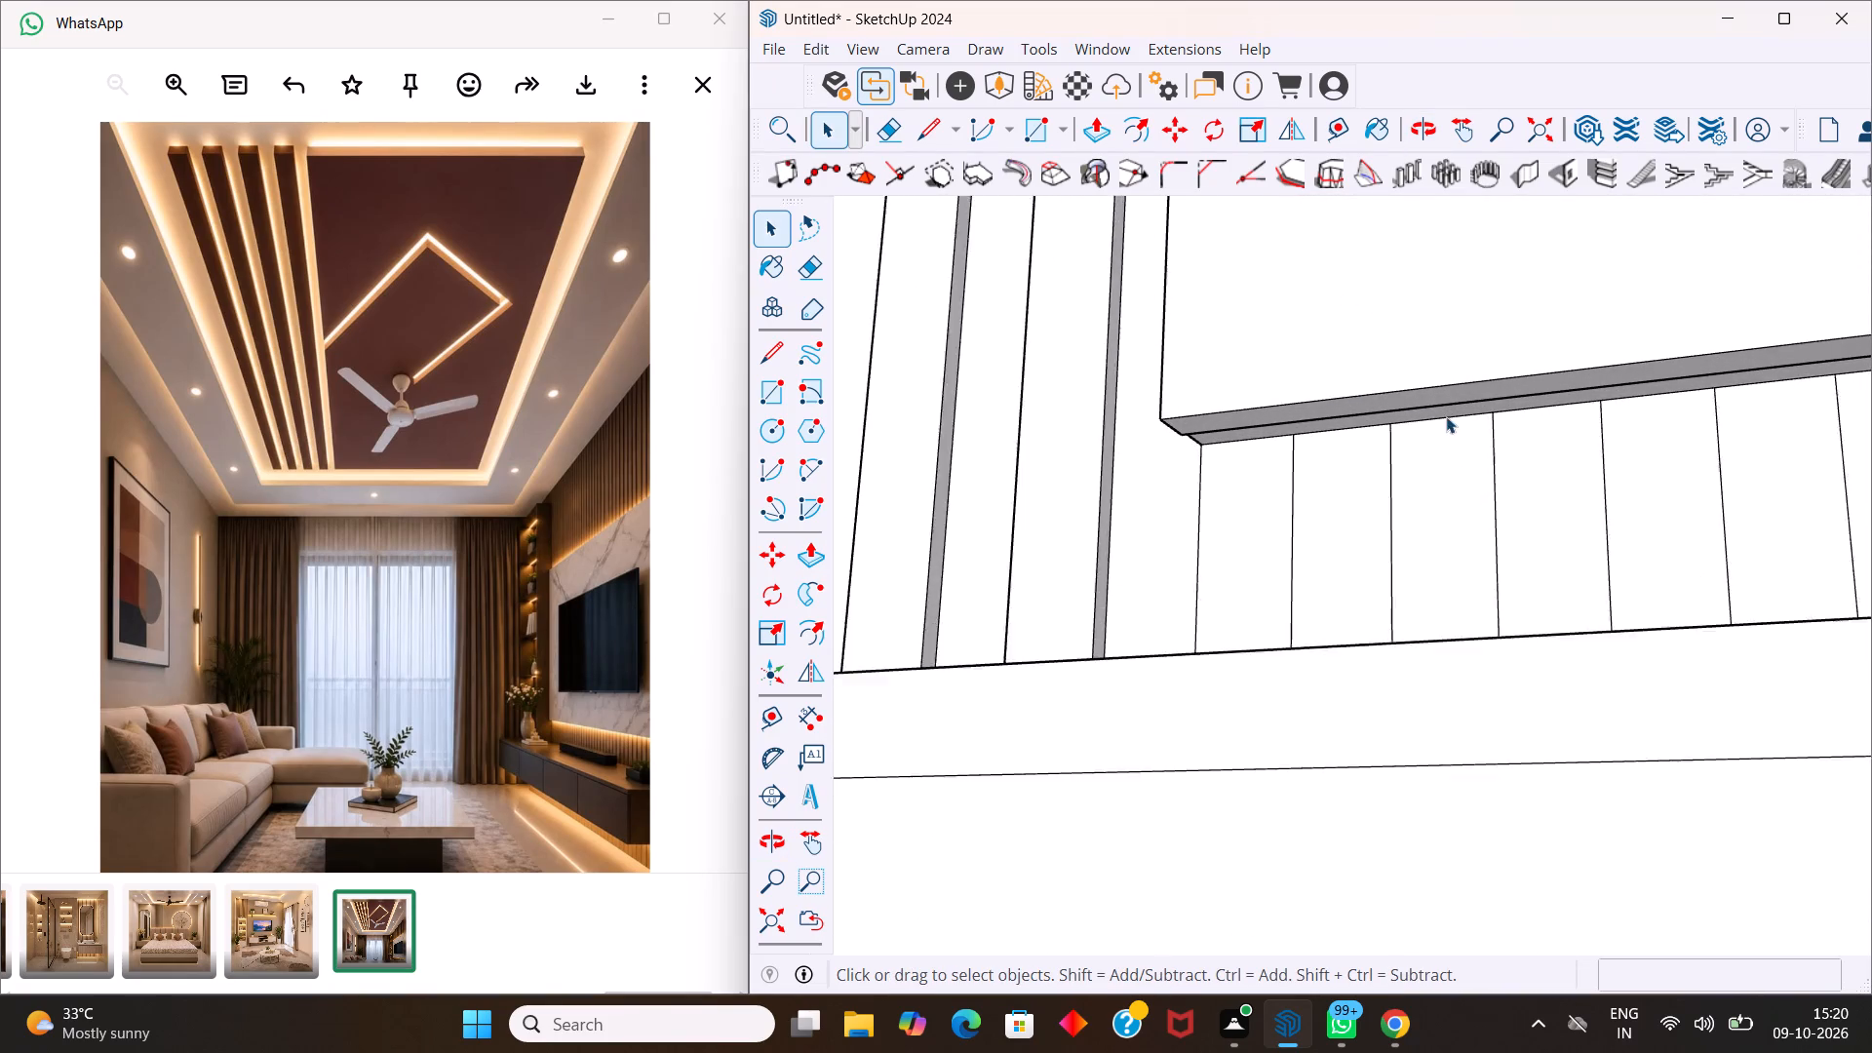
scroll(1446, 416, "up", 5)
middle_click_drag(1449, 394, 1381, 331)
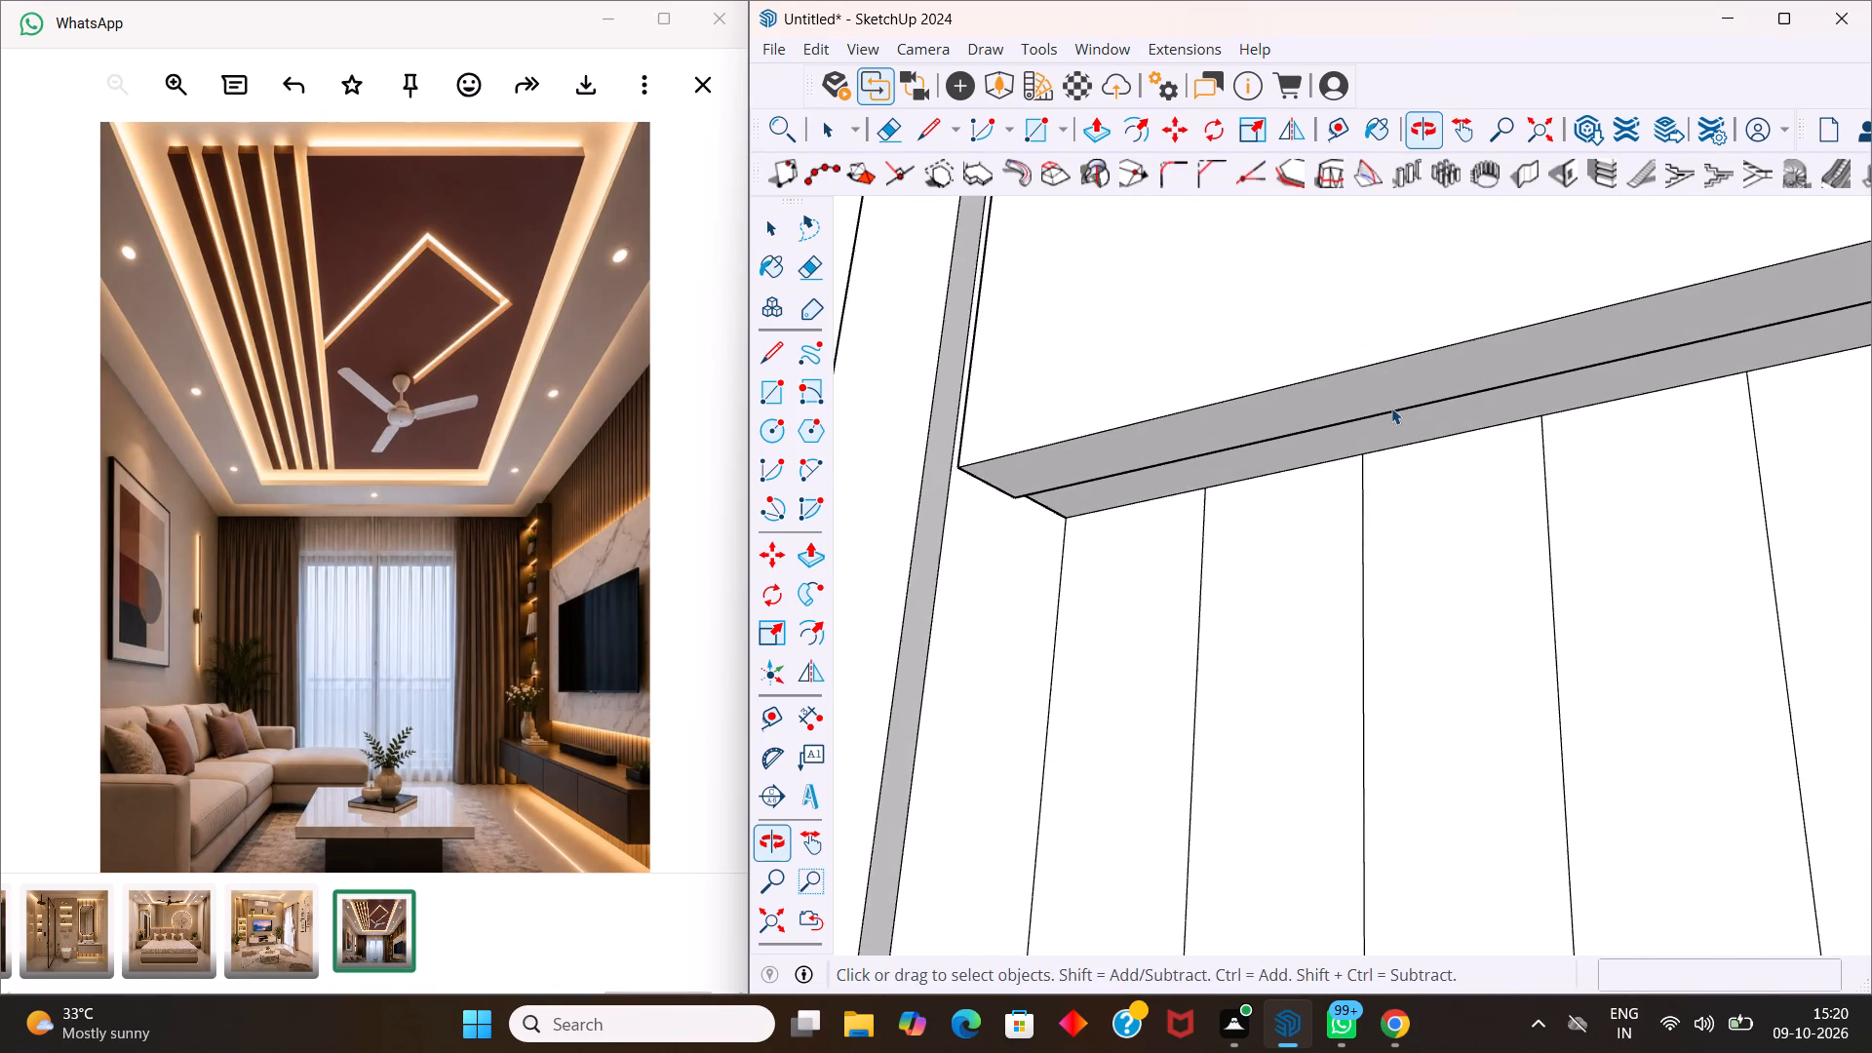
scroll(1391, 410, "up", 6)
left_click(1352, 409)
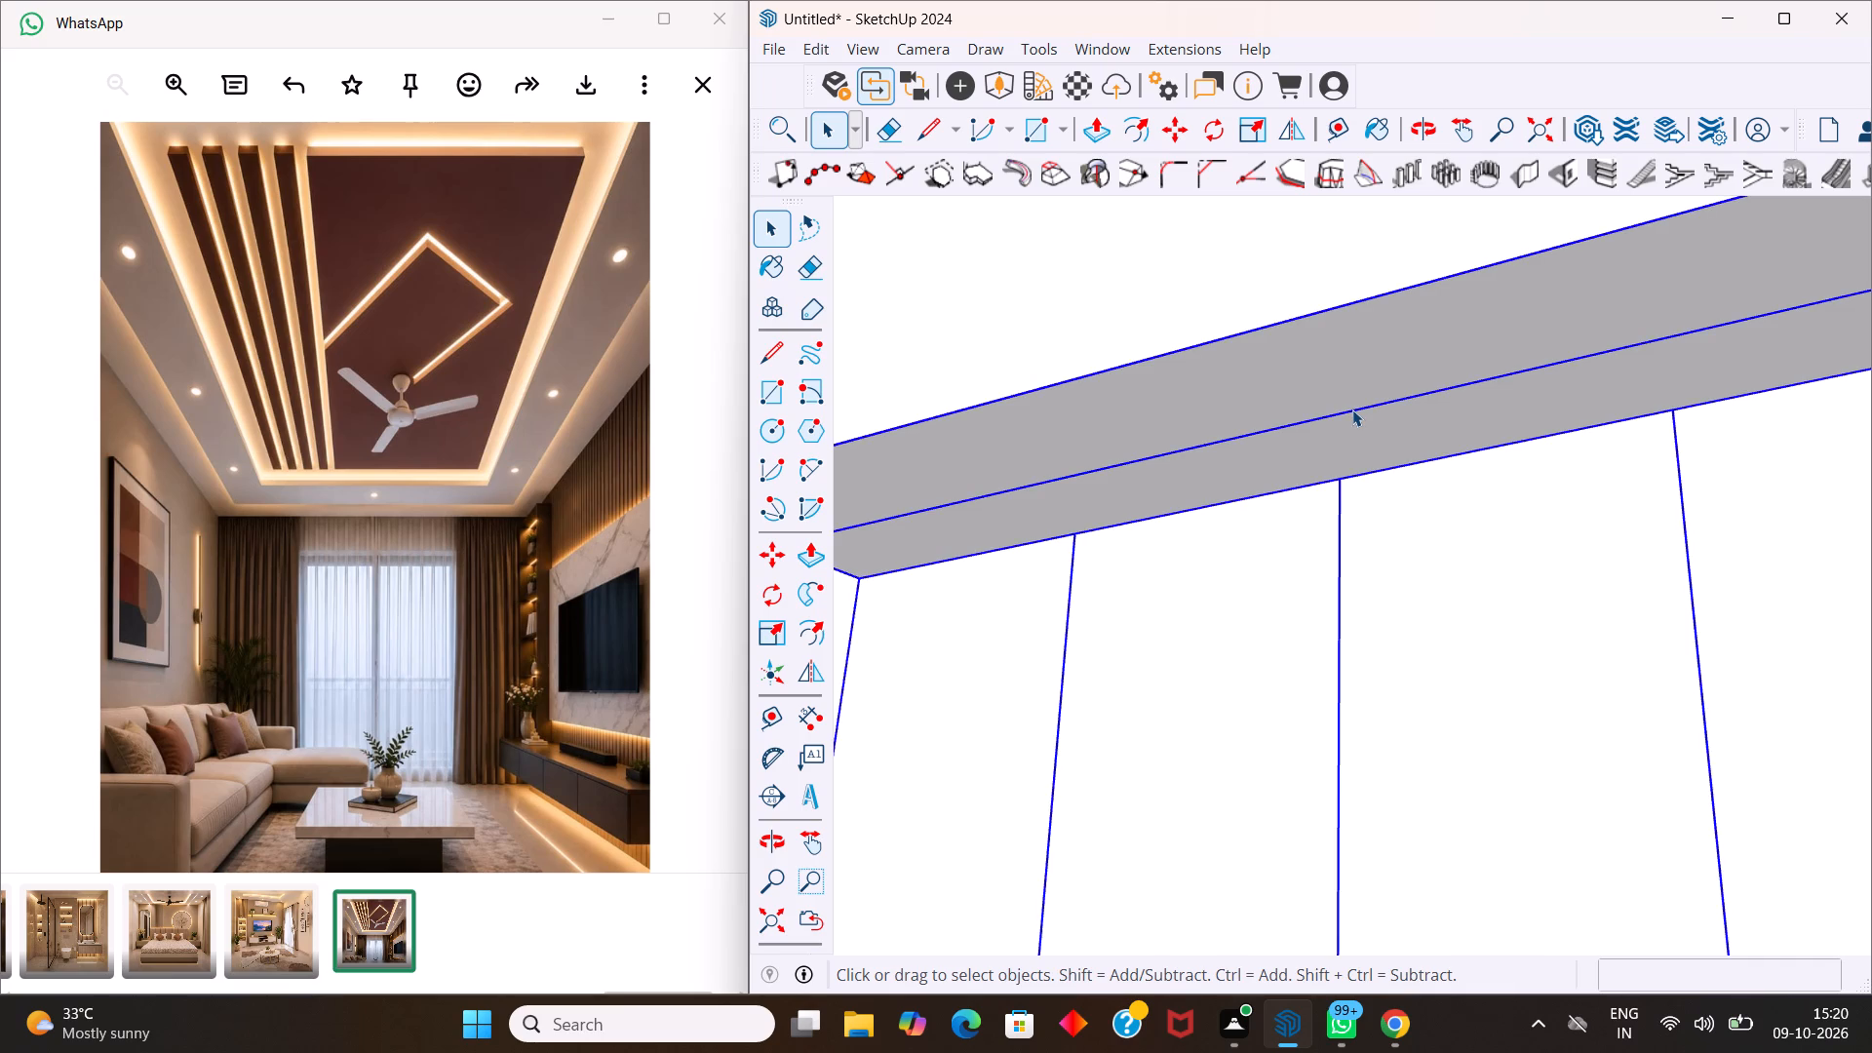
scroll(1352, 409, "down", 20)
scroll(1352, 409, "down", 2)
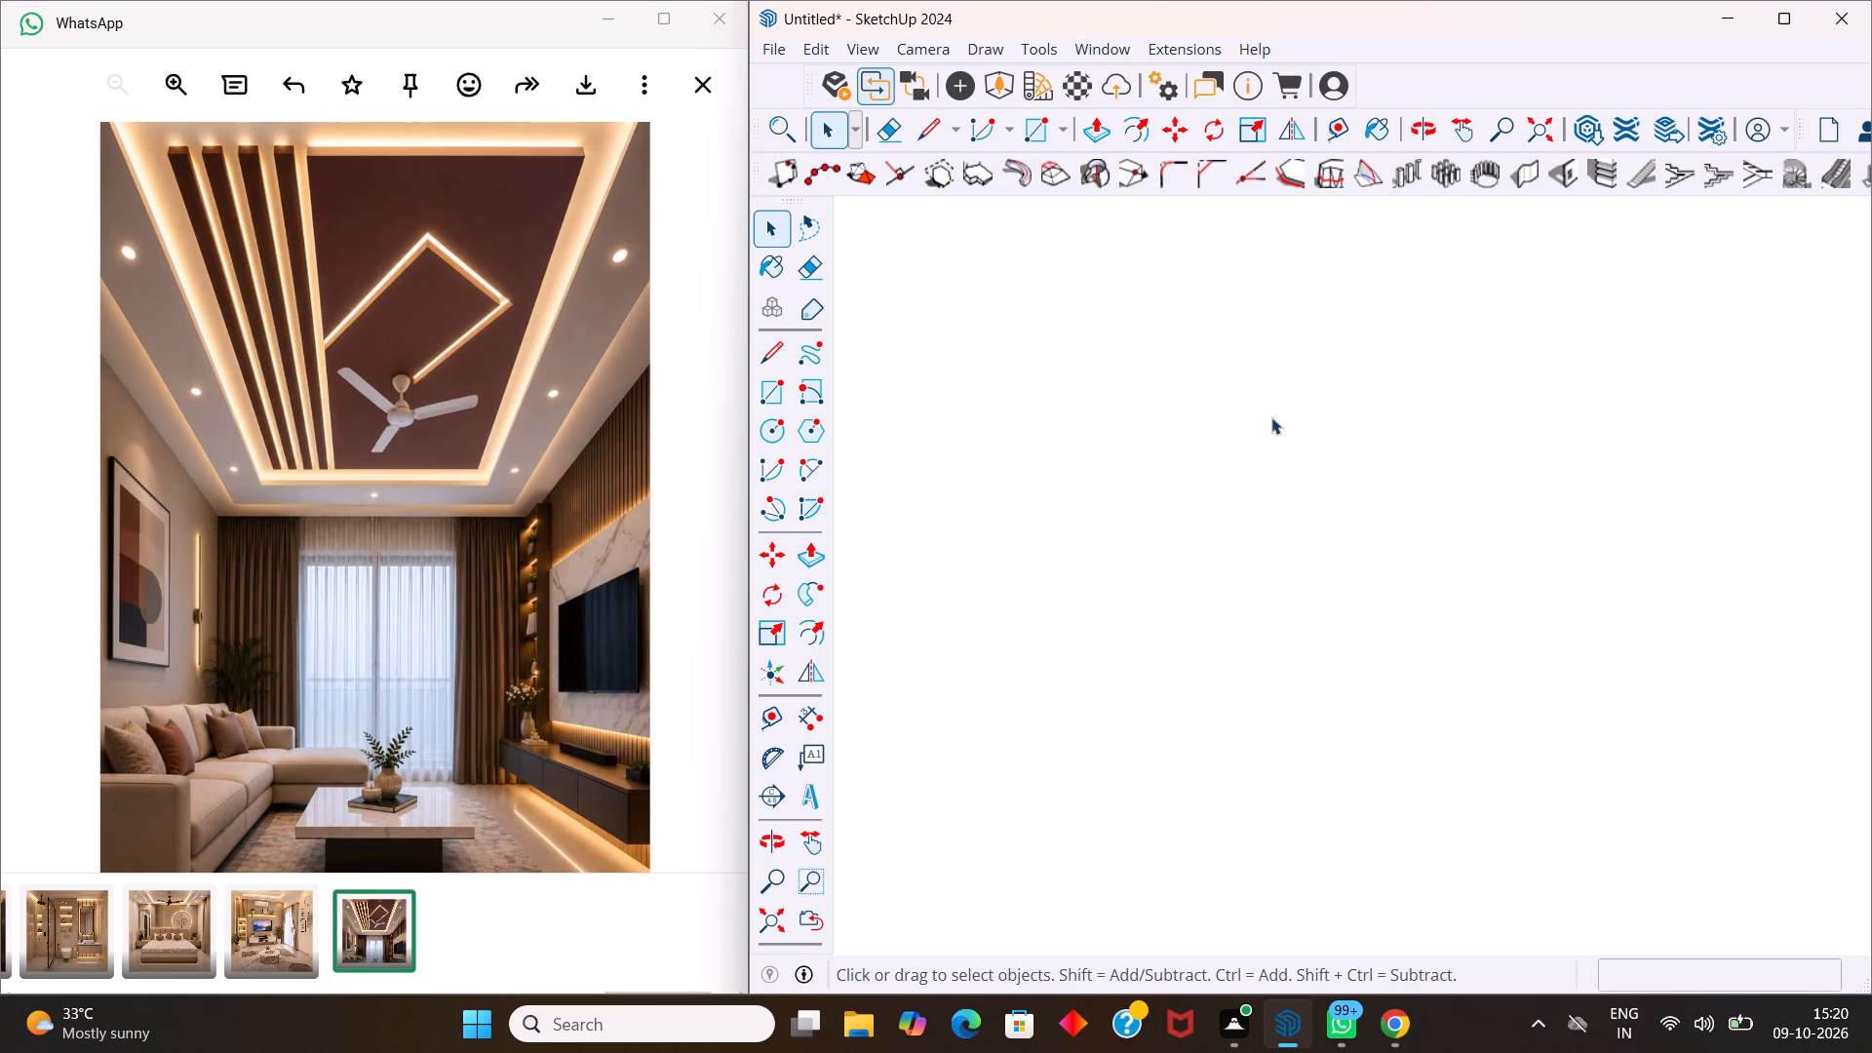
scroll(1271, 417, "down", 20)
scroll(1271, 417, "down", 13)
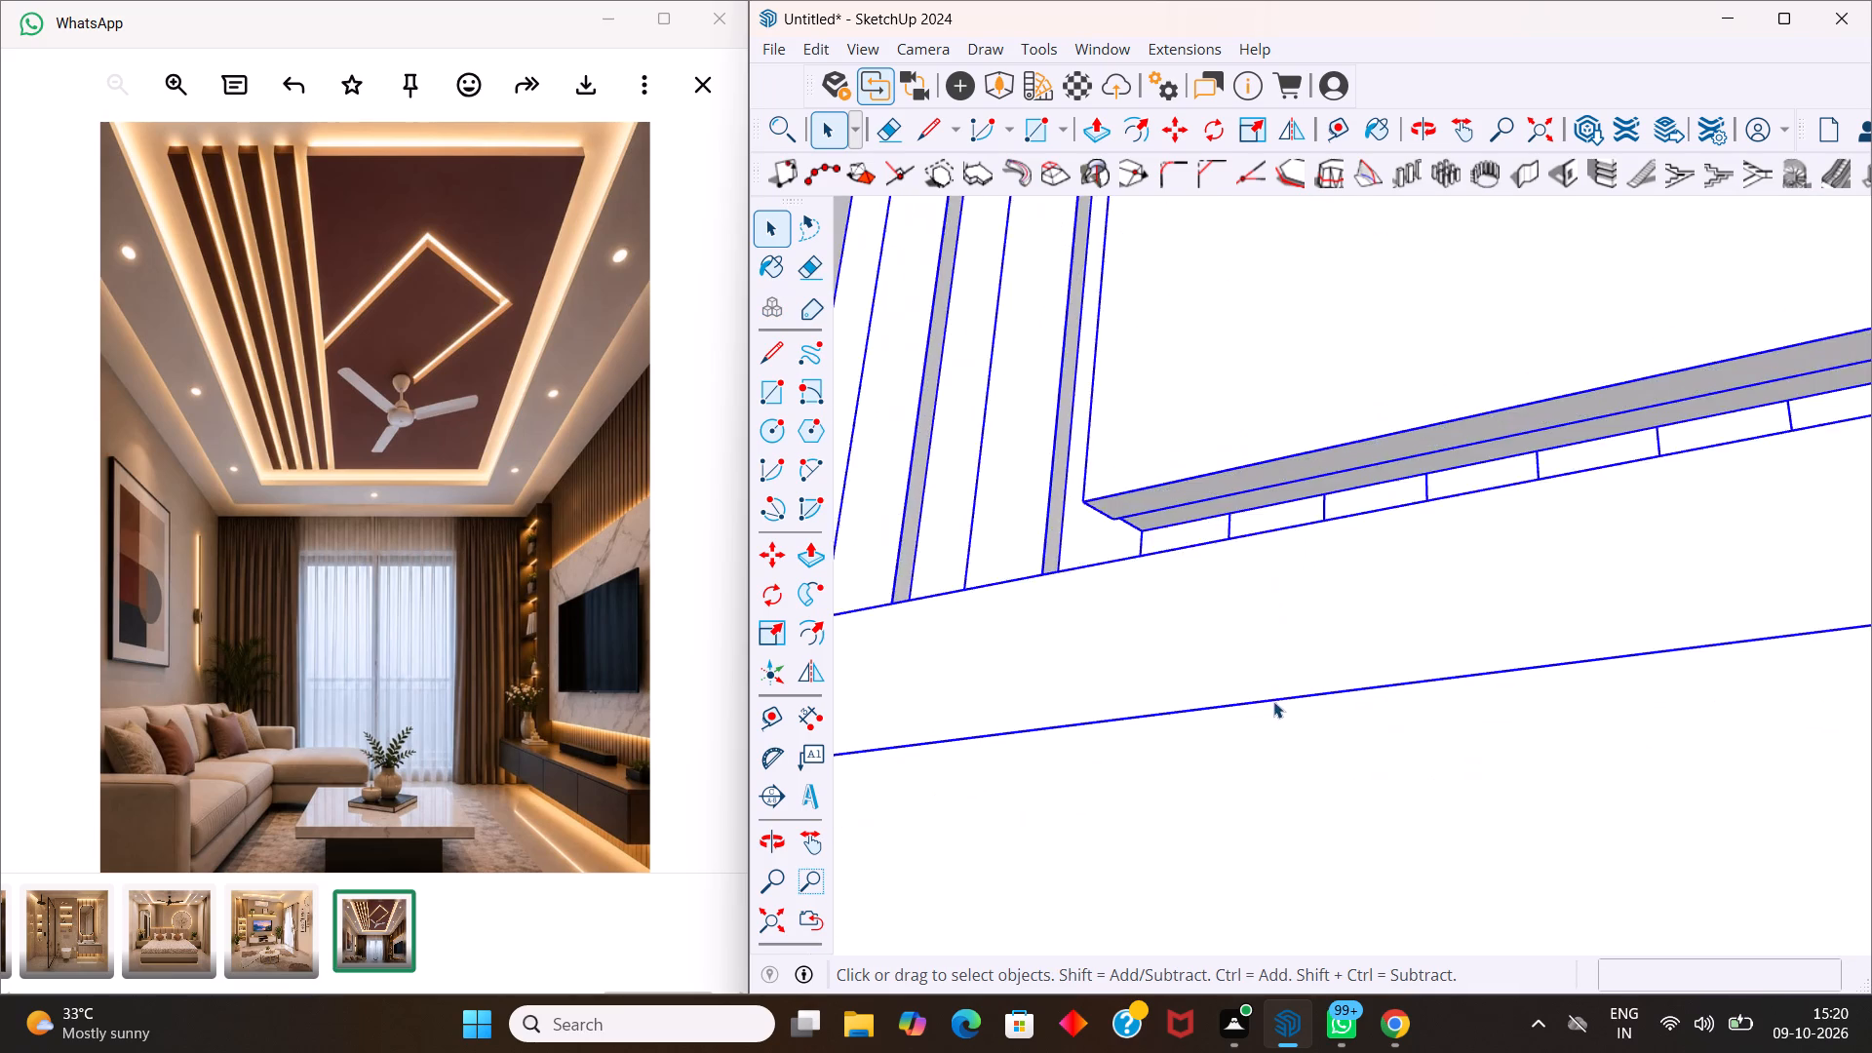
scroll(1273, 701, "down", 20)
scroll(1273, 701, "down", 13)
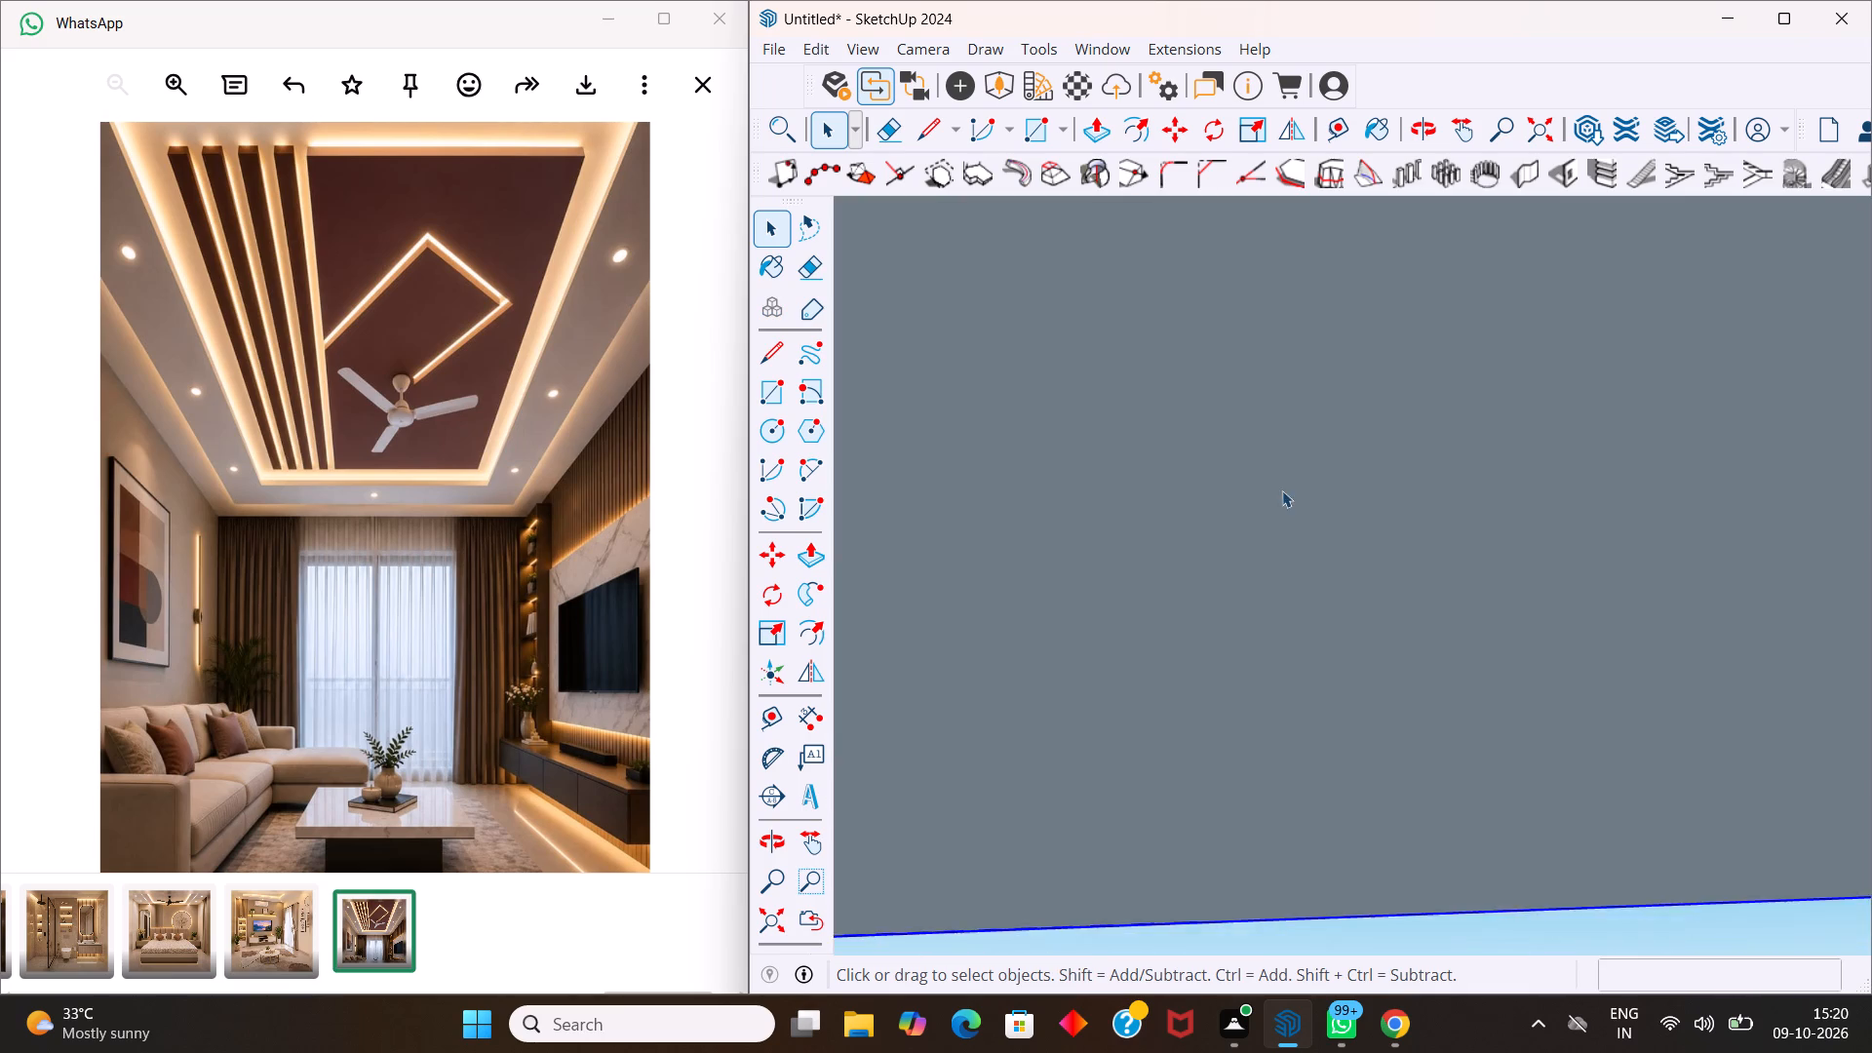
scroll(1282, 490, "down", 20)
scroll(1282, 490, "down", 13)
middle_click_drag(1291, 490, 1302, 536)
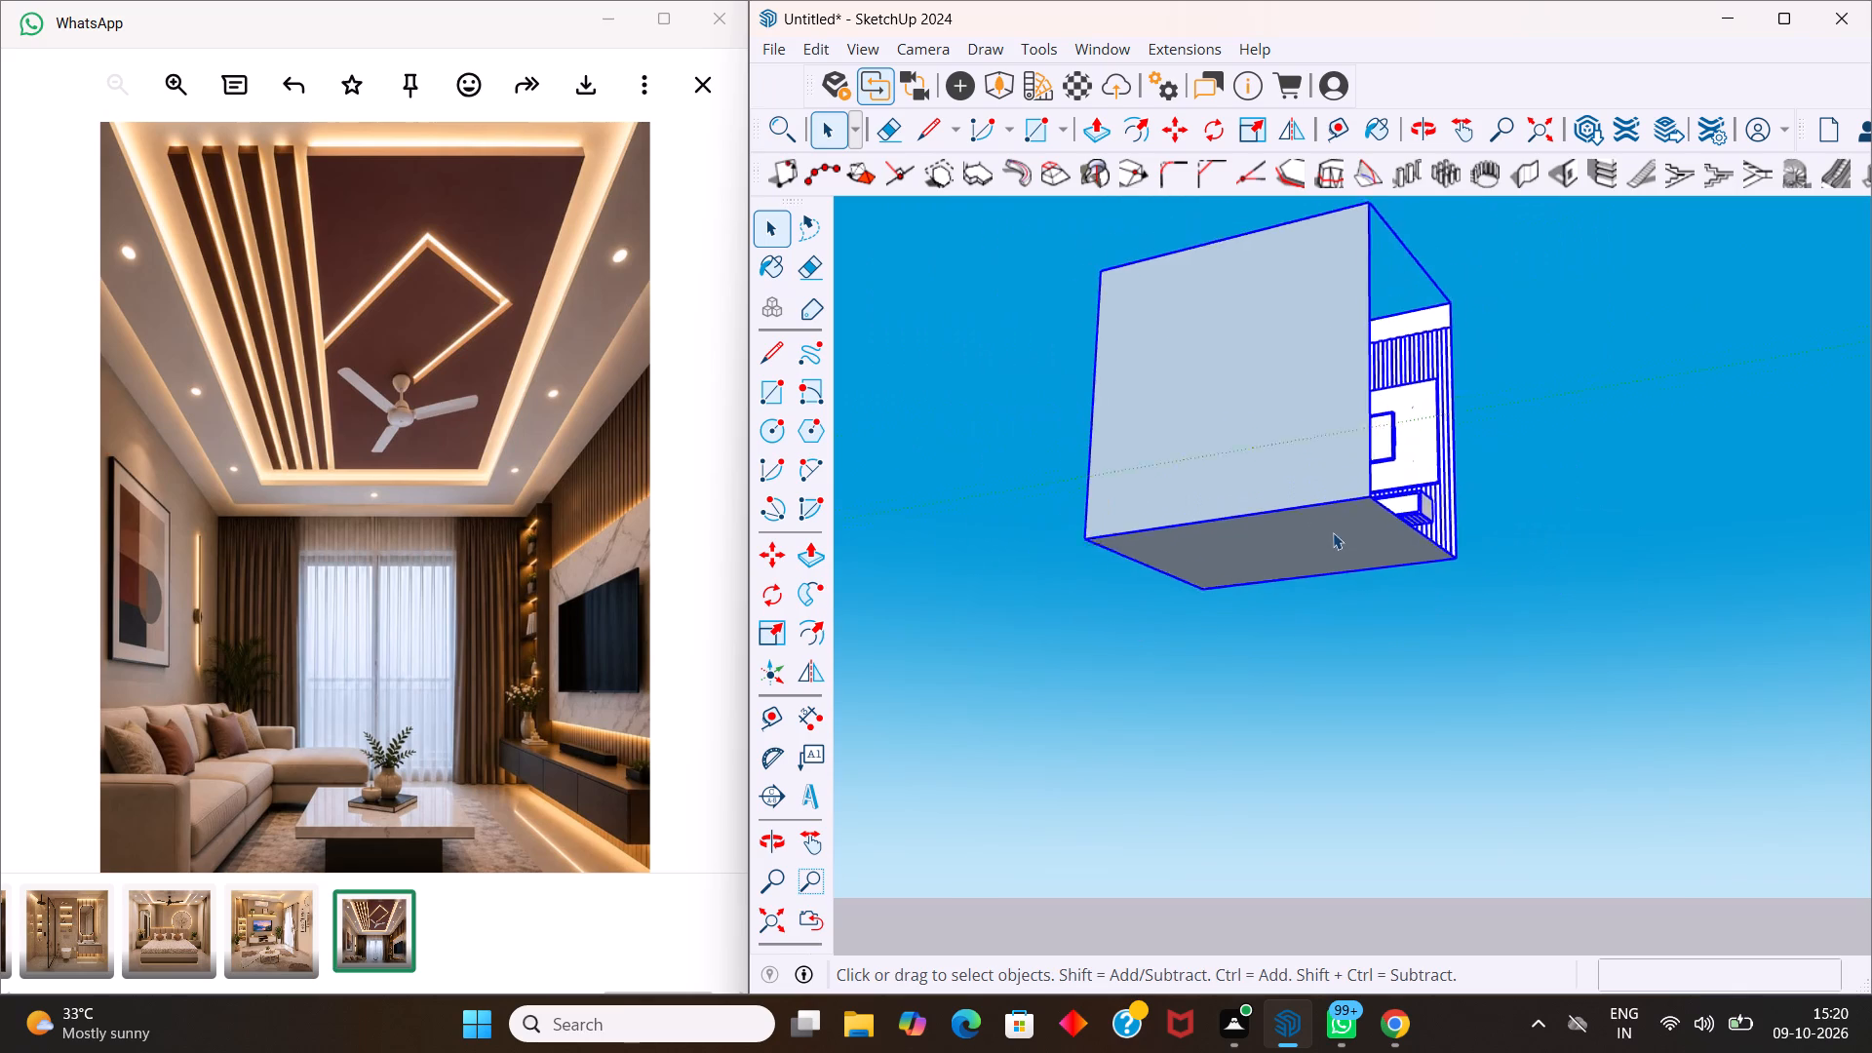
scroll(1333, 532, "down", 3)
middle_click_drag(1338, 550, 1361, 595)
left_click(1409, 747)
double_click(1278, 528)
Examine the TV wall, slats and floating cabinet in the separate walled room model for comparison.
scroll(1284, 526, "down", 2)
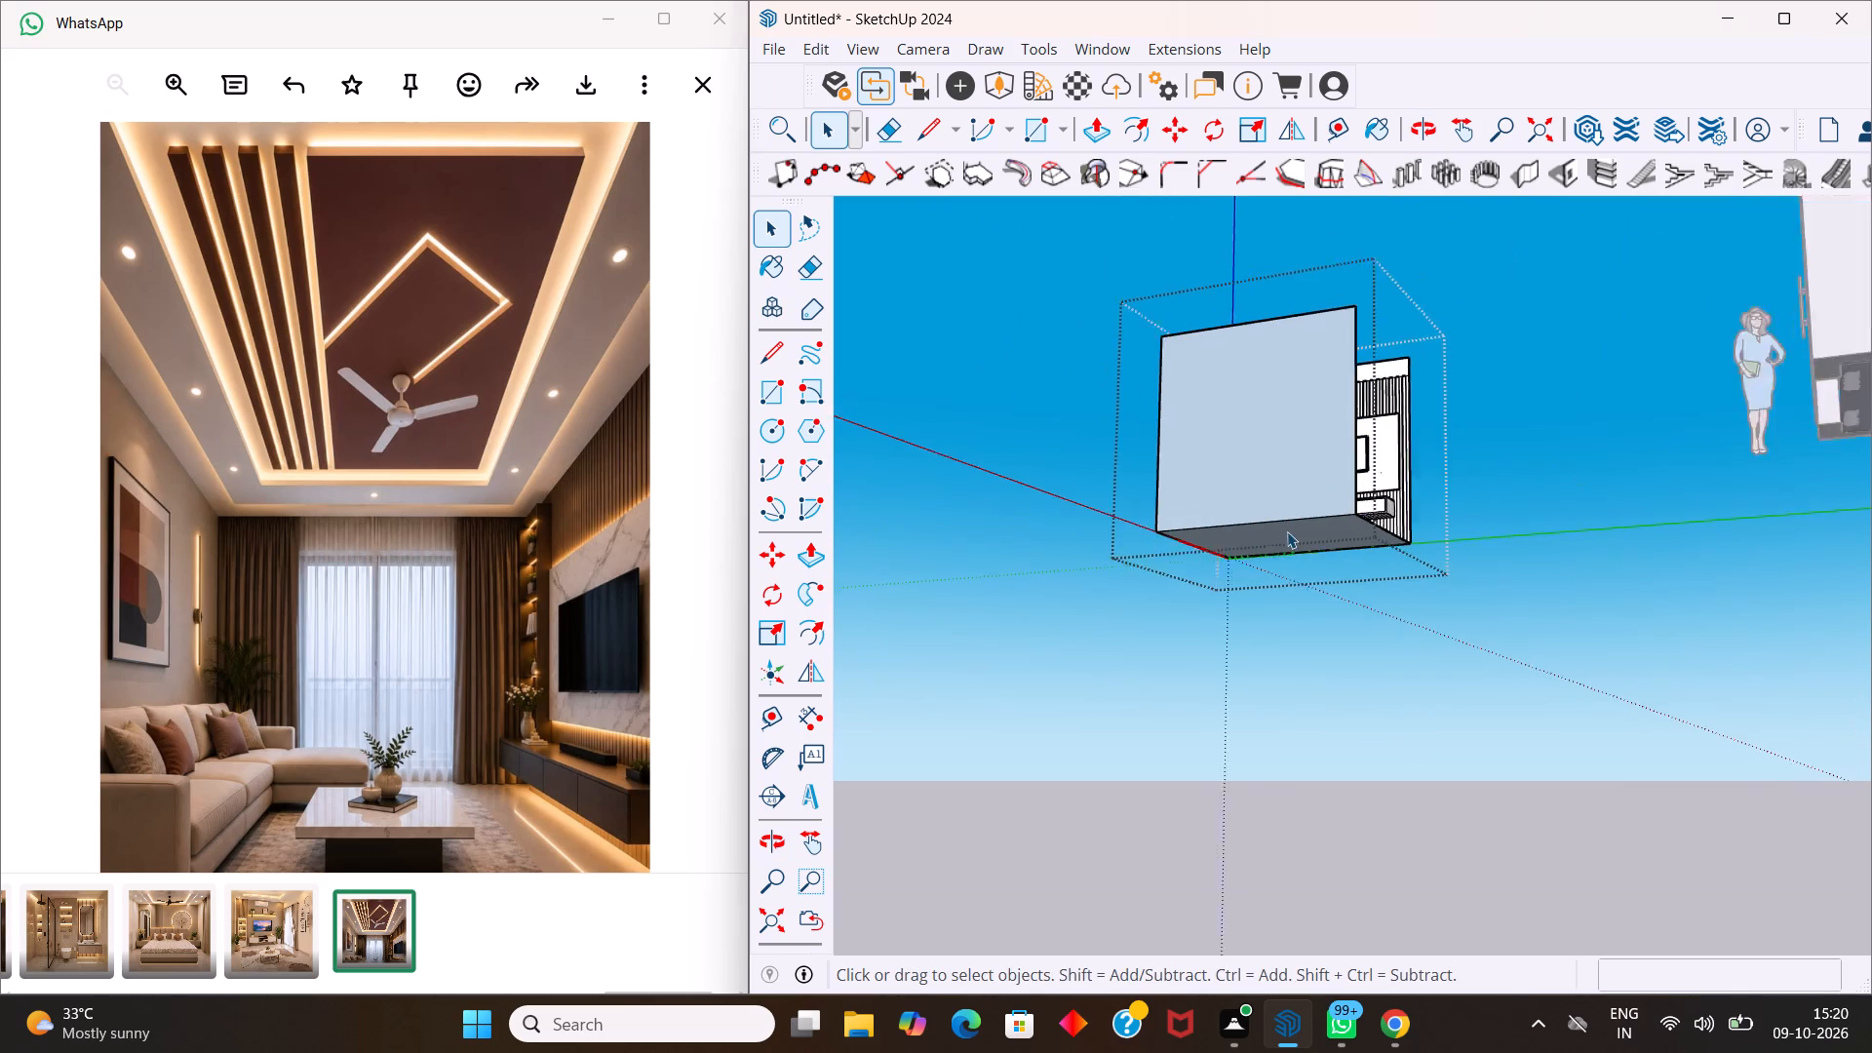
scroll(1287, 531, "down", 8)
middle_click_drag(1527, 447, 1192, 803)
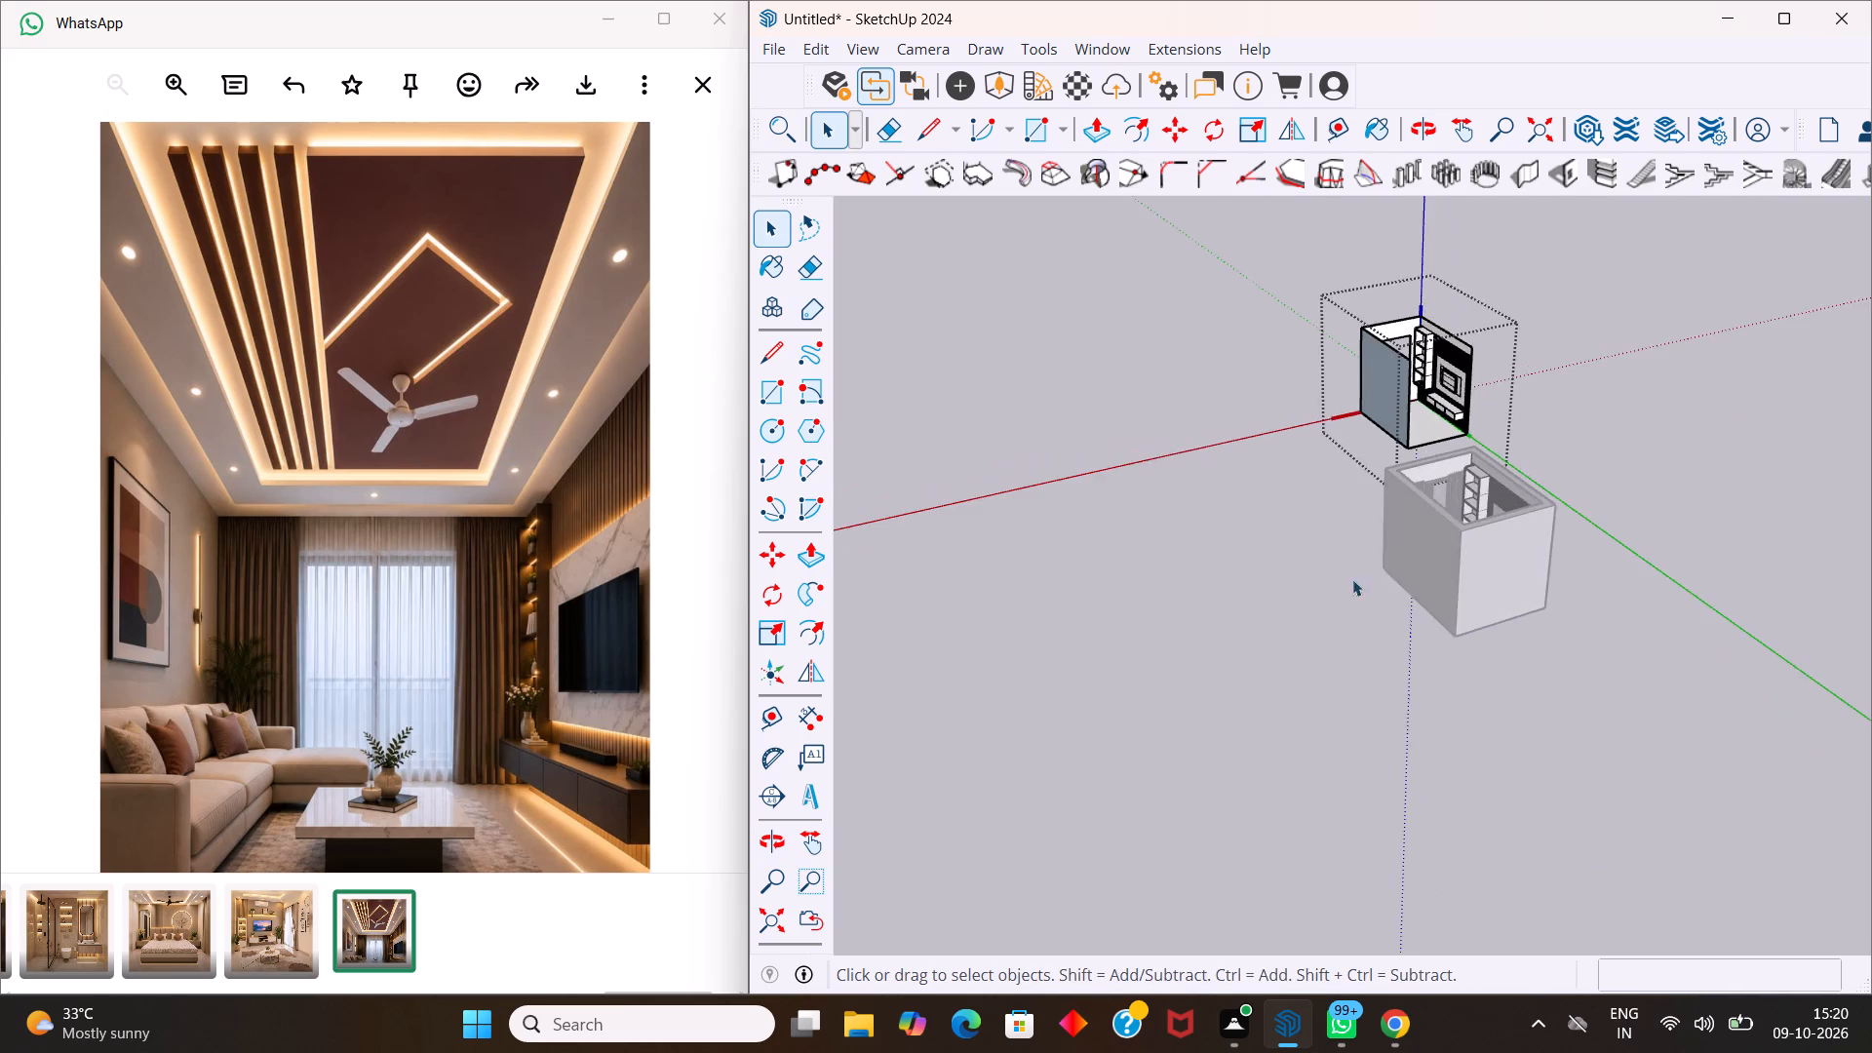
scroll(1382, 533, "up", 13)
middle_click_drag(1548, 607, 1679, 819)
scroll(1595, 653, "up", 2)
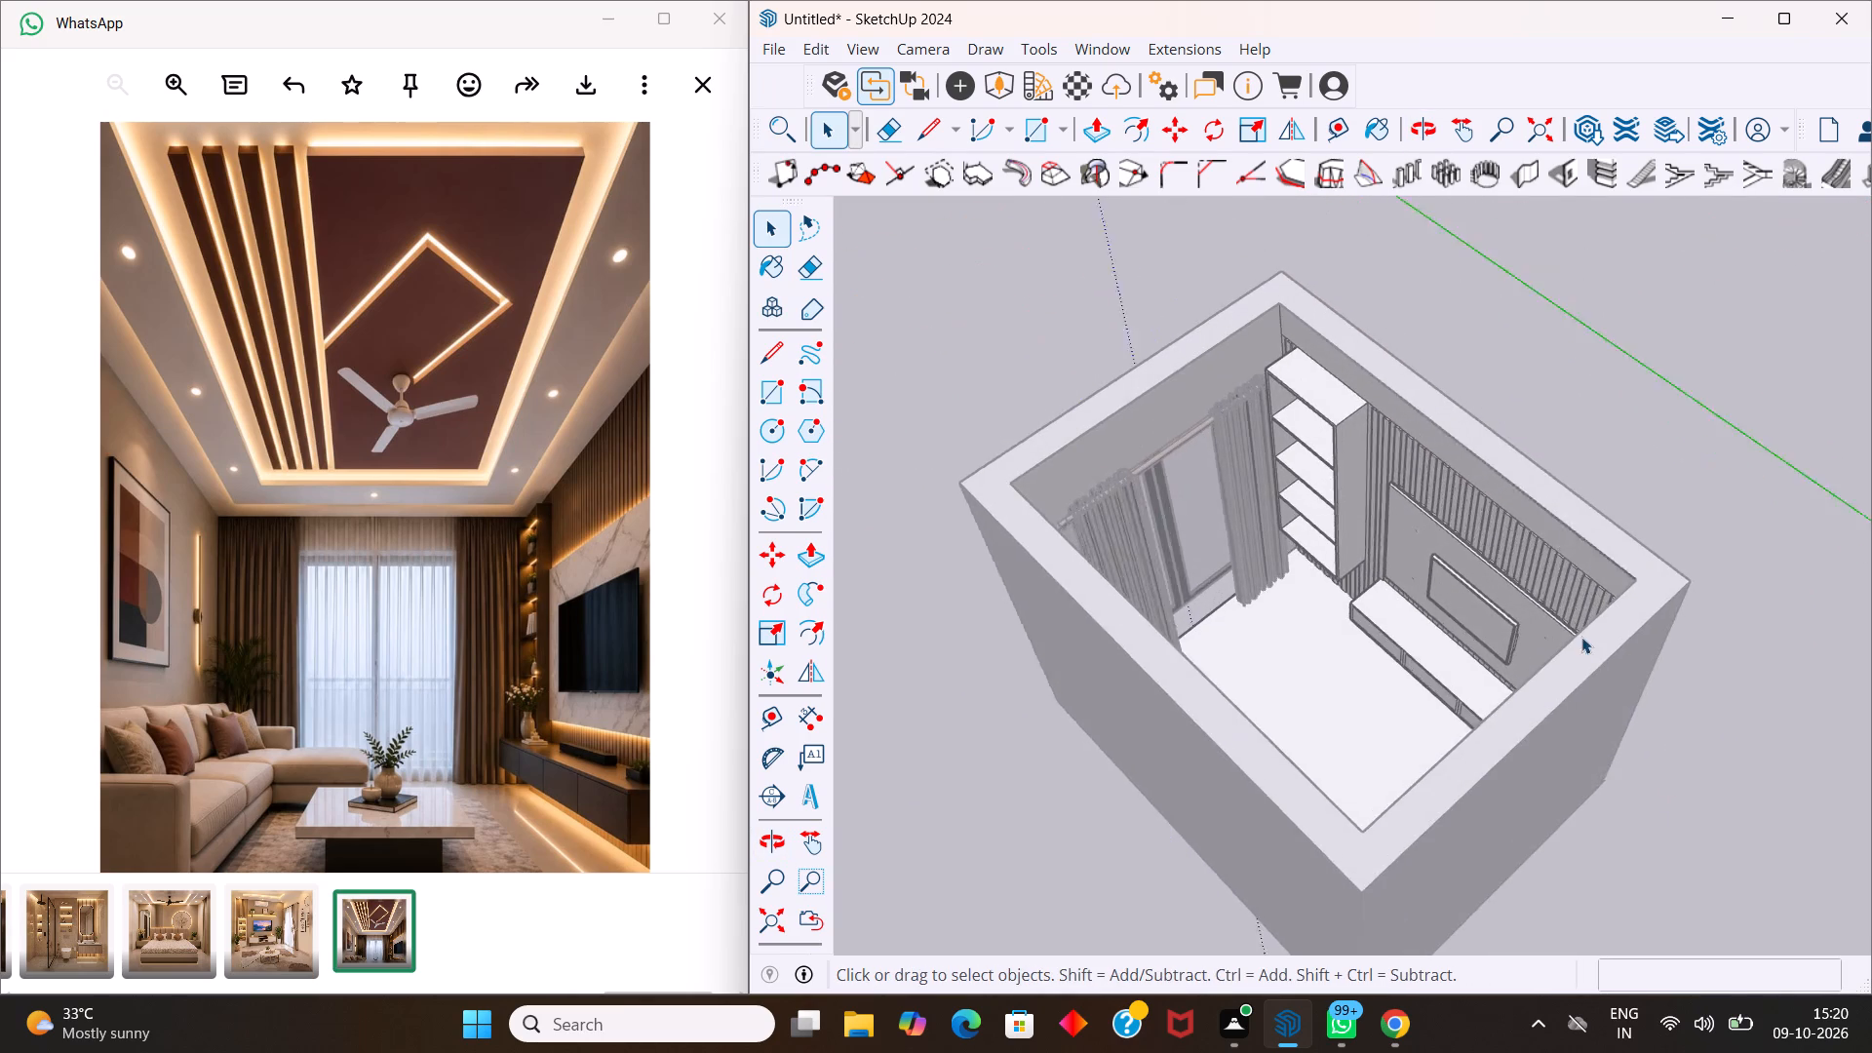
scroll(1581, 637, "up", 13)
middle_click_drag(1646, 576, 1461, 643)
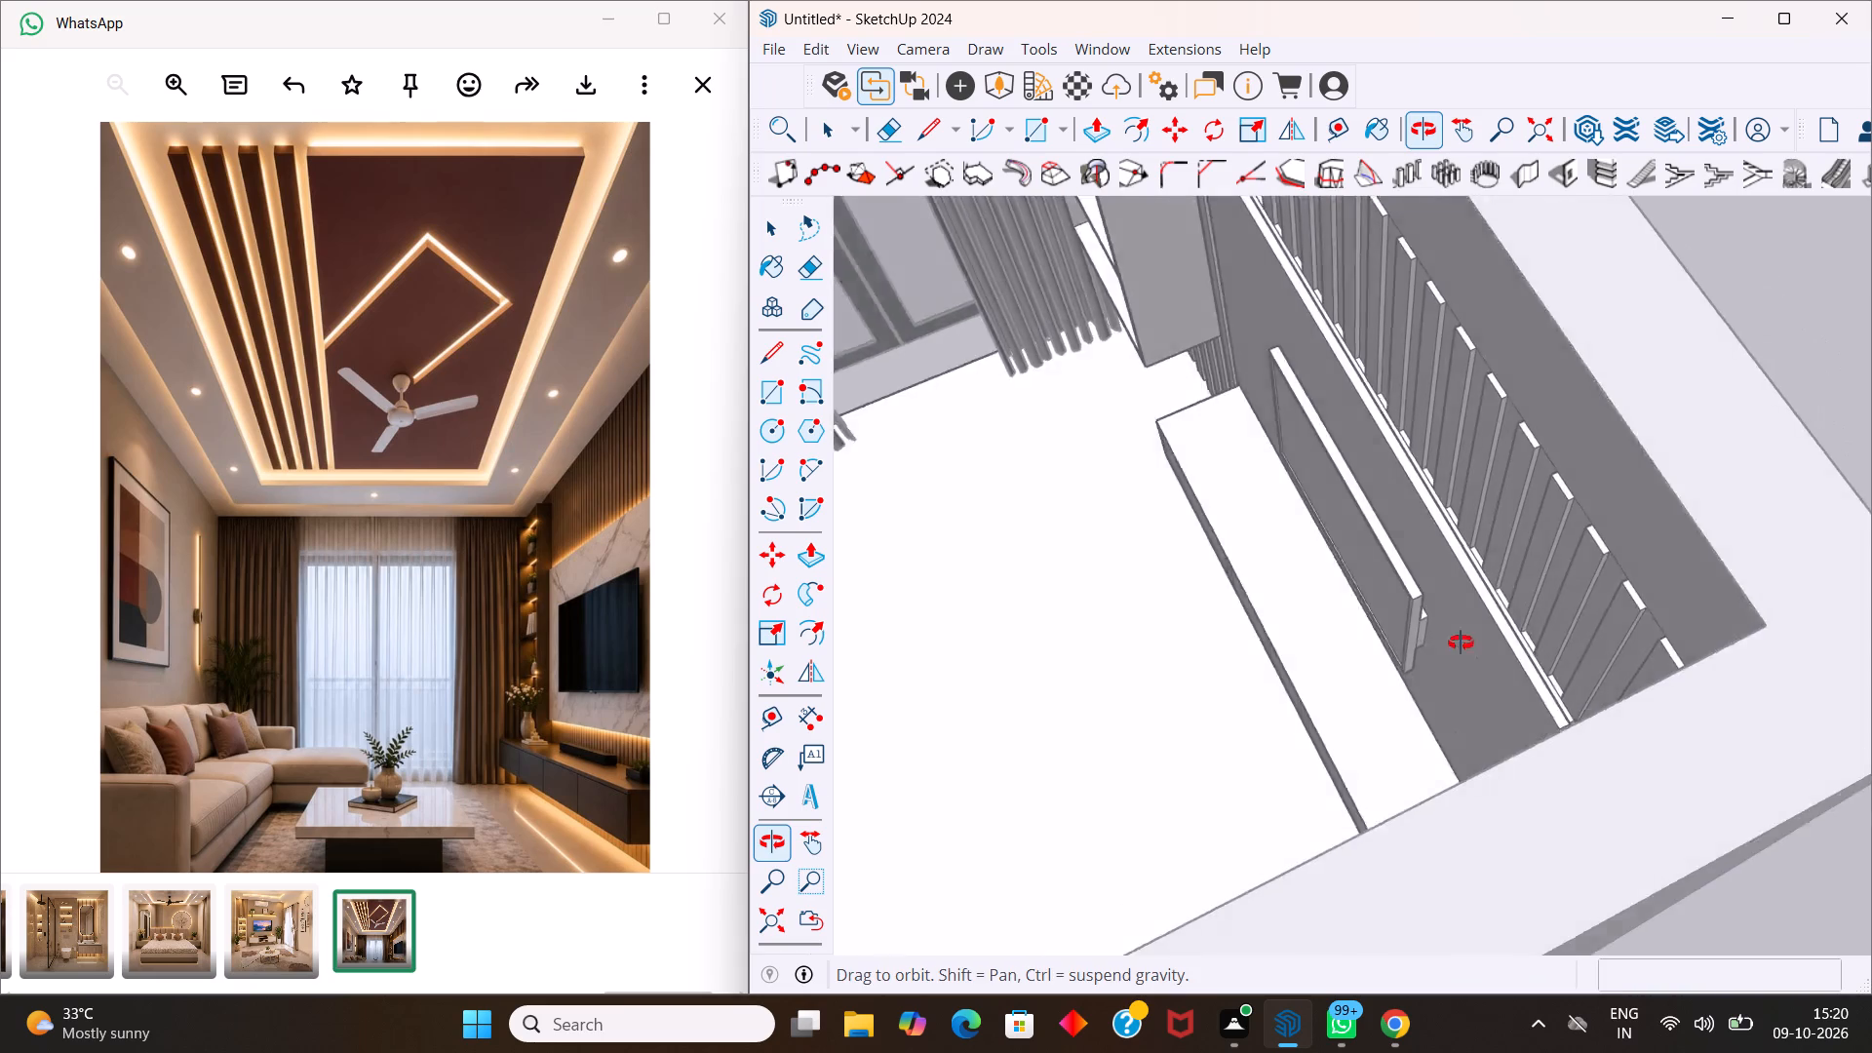
middle_click_drag(1461, 643, 1459, 641)
scroll(1432, 604, "down", 6)
scroll(1358, 564, "down", 6)
middle_click(1309, 480)
scroll(1309, 479, "down", 11)
scroll(1226, 308, "down", 5)
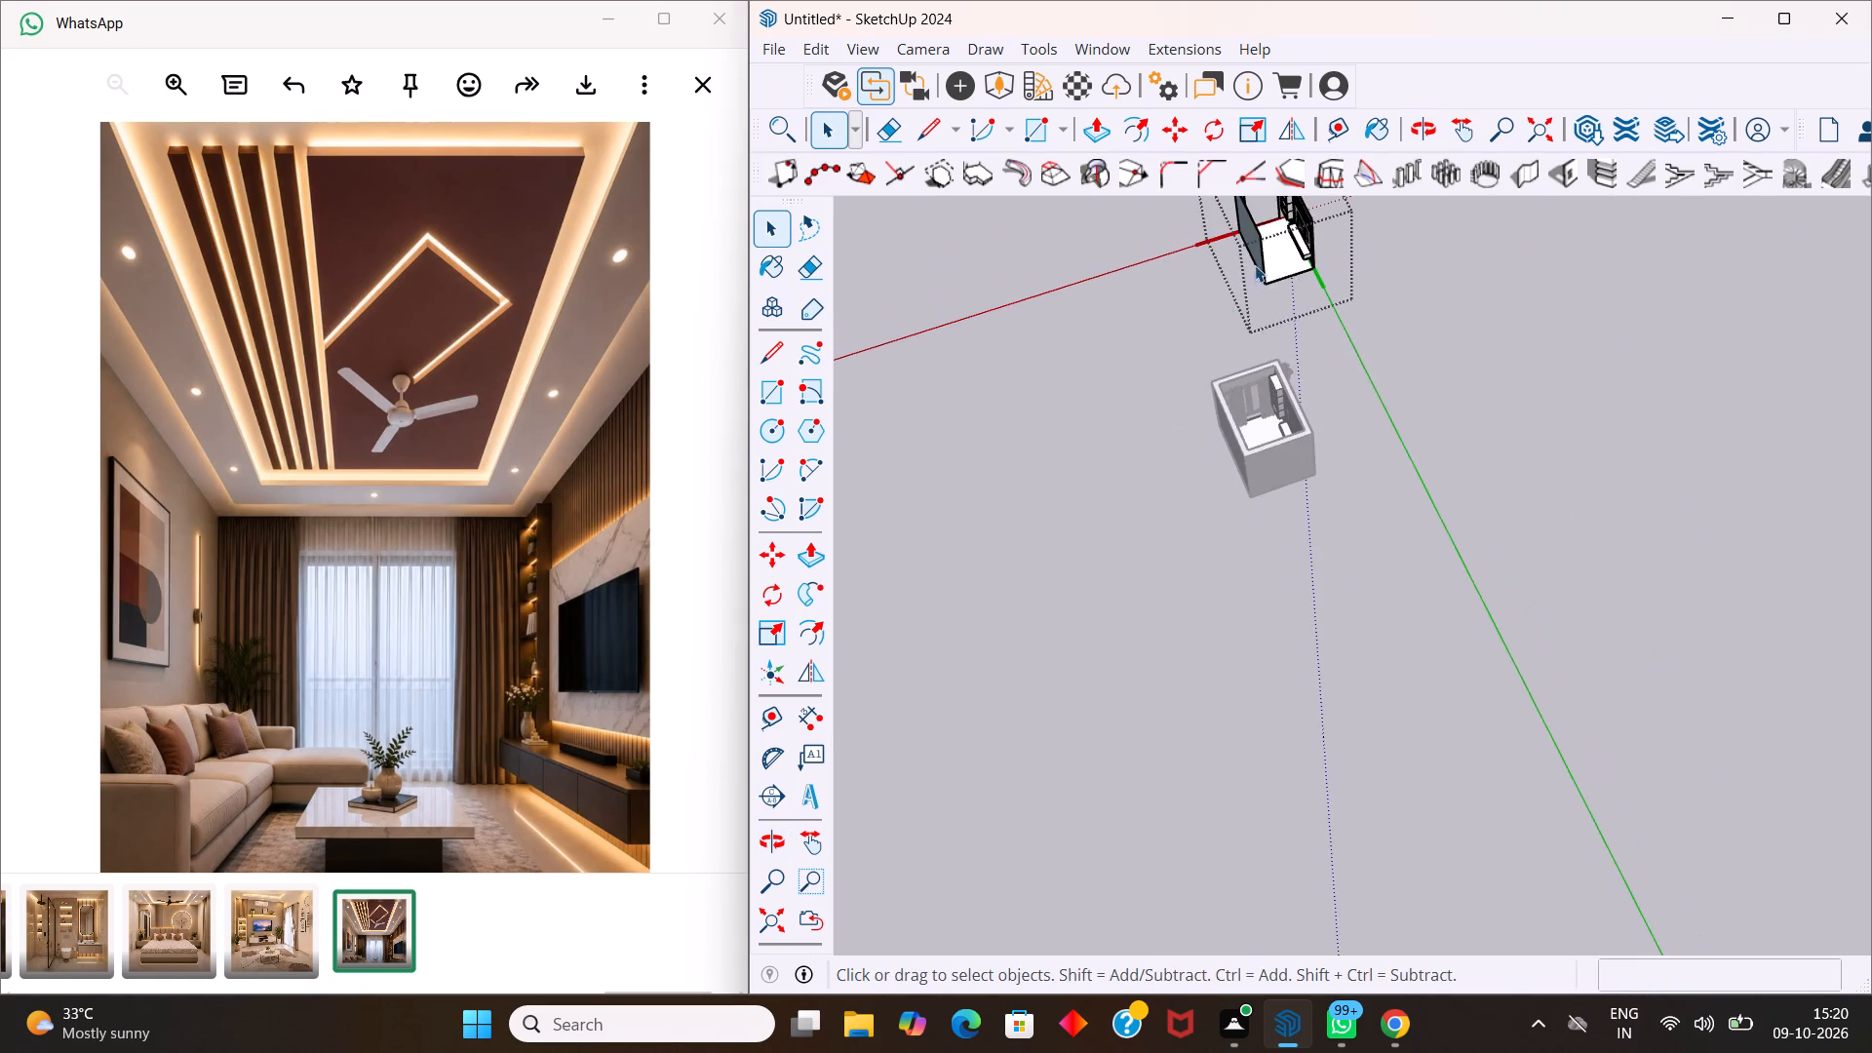
Select the lengthwise edge between the two layers on the TV panel's underside.
scroll(1258, 232, "up", 20)
scroll(1258, 232, "up", 1)
middle_click_drag(1341, 228, 1475, 216)
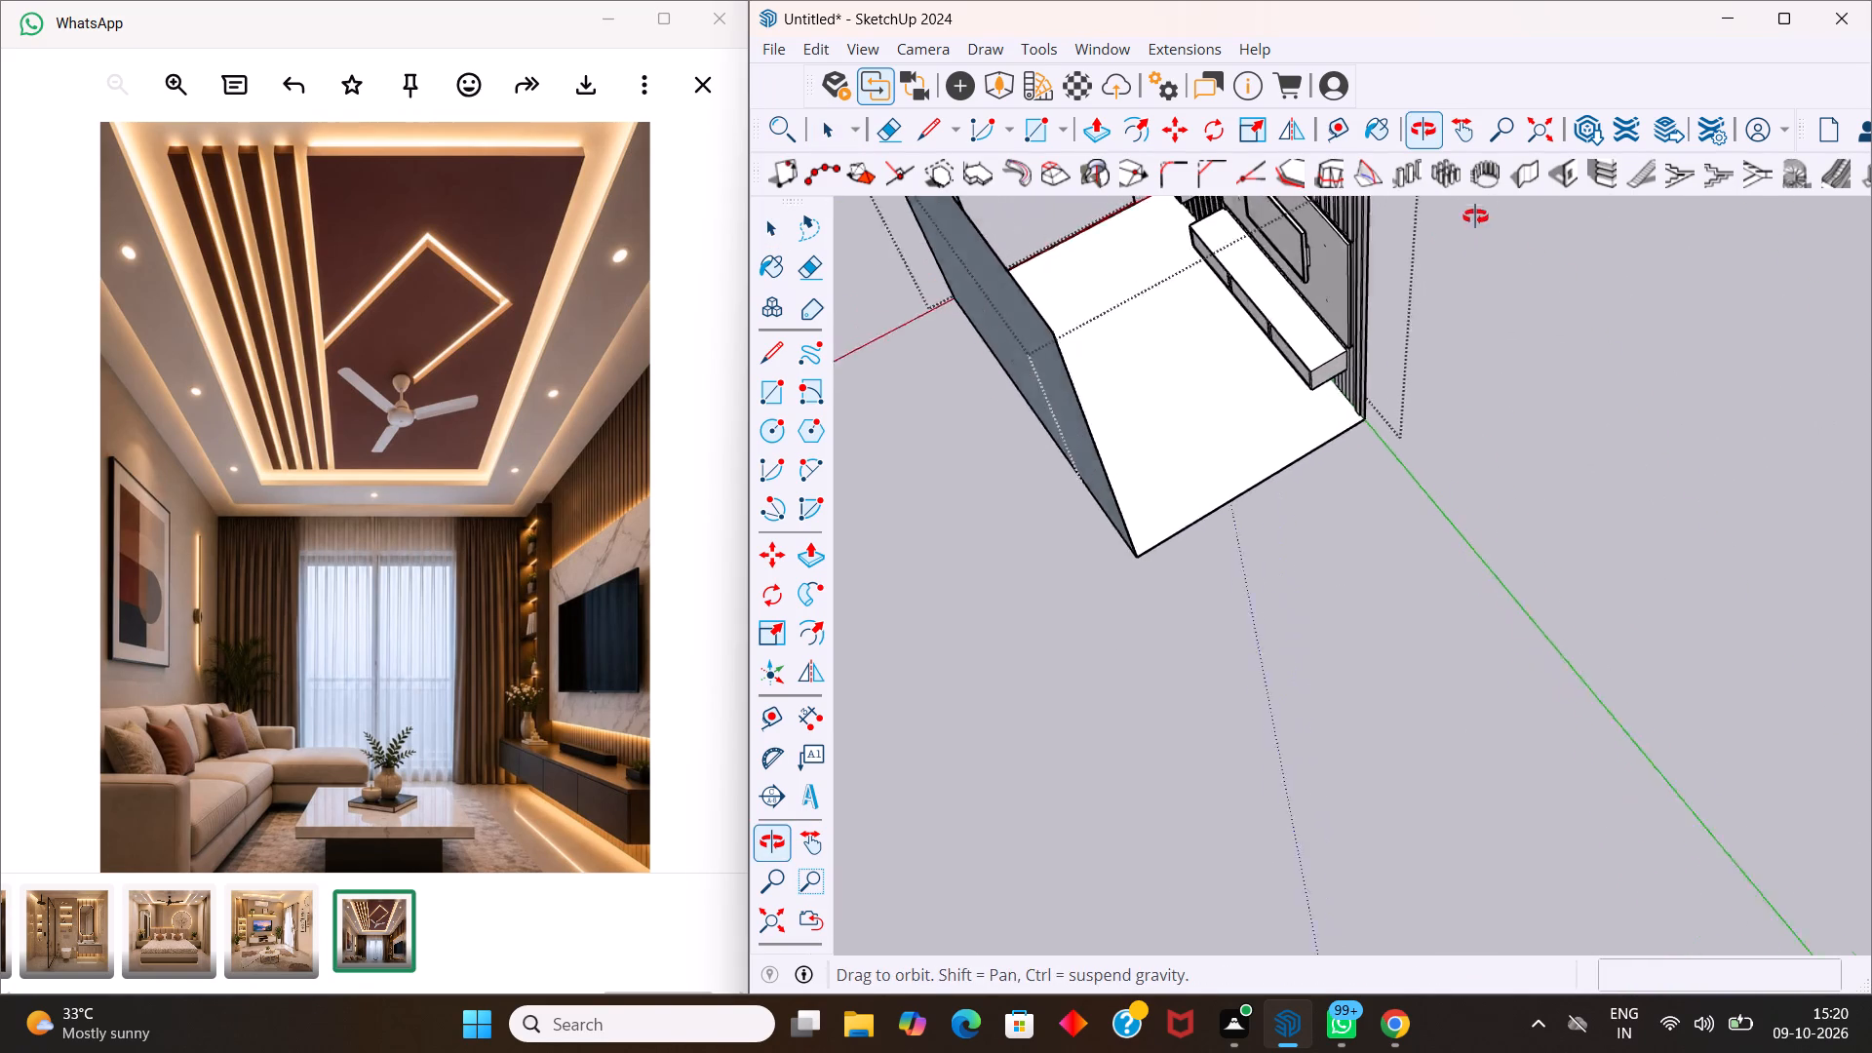
middle_click_drag(1475, 216, 1480, 199)
scroll(1401, 261, "up", 3)
middle_click_drag(1266, 307, 1313, 175)
scroll(1302, 249, "up", 6)
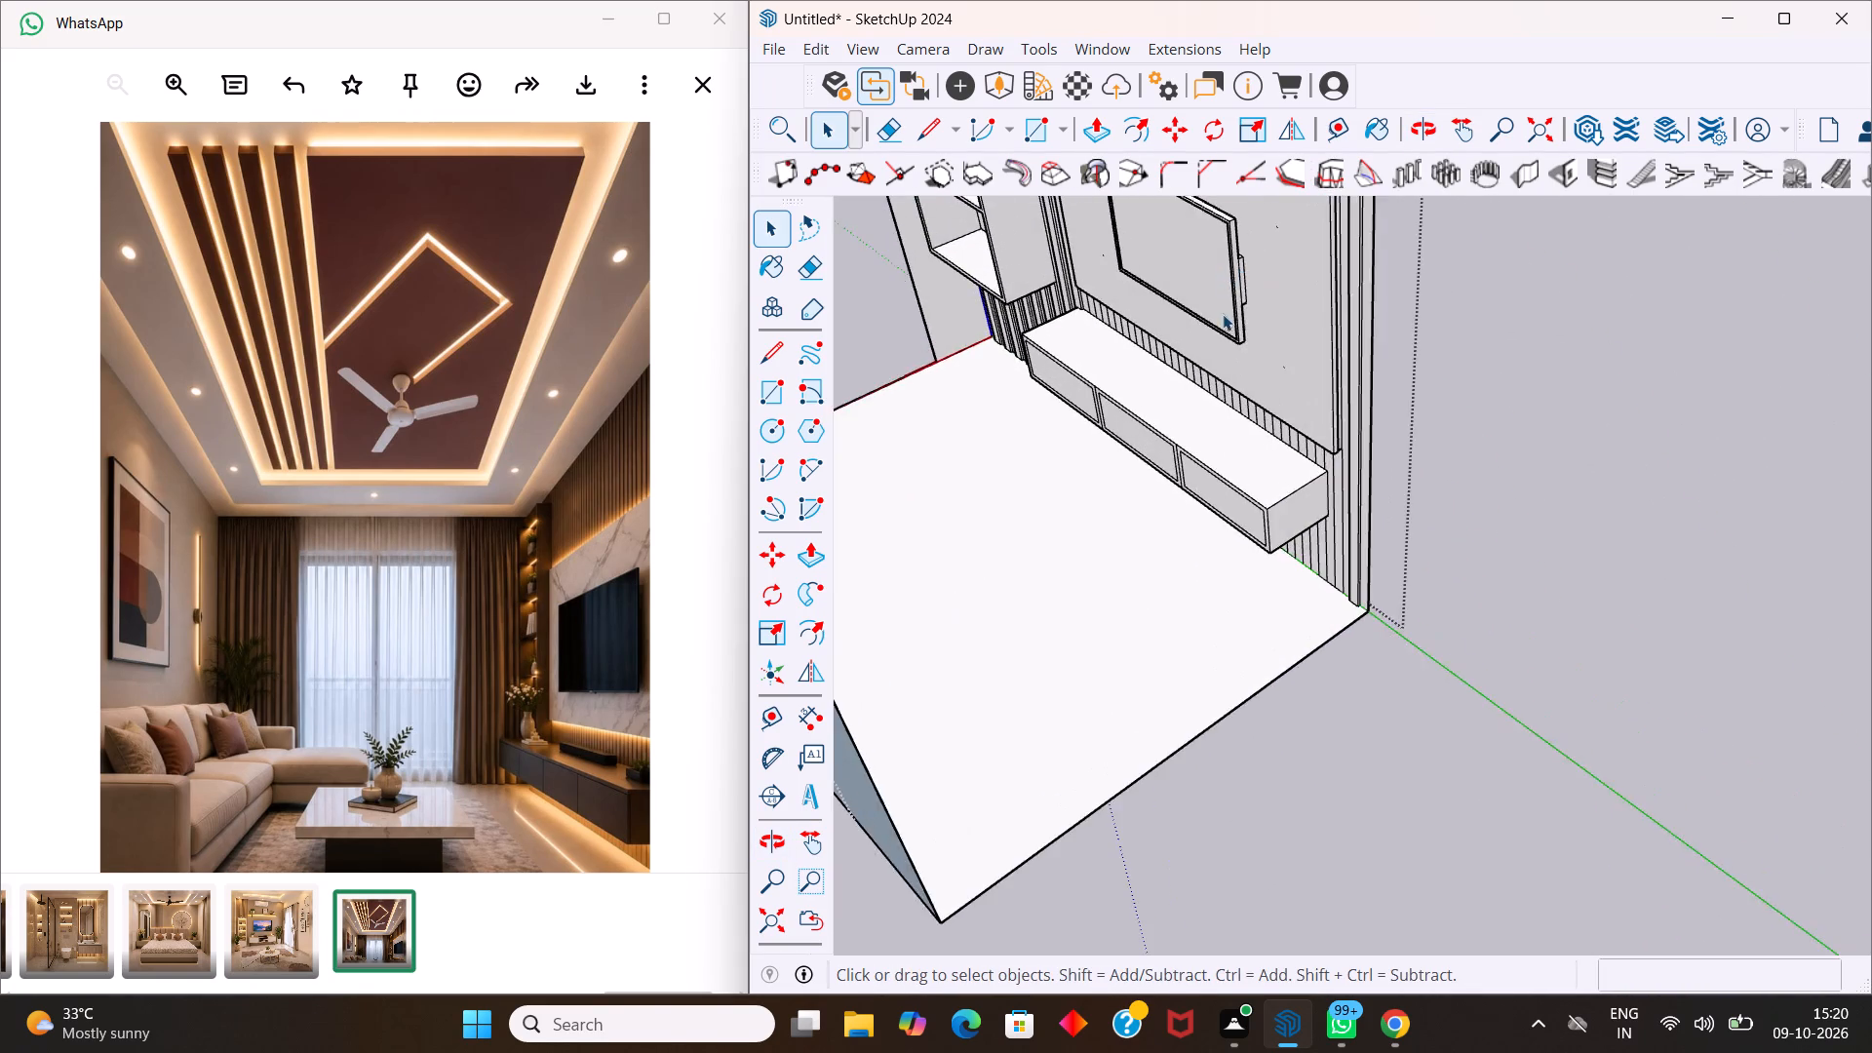
scroll(1223, 314, "up", 3)
middle_click_drag(1259, 439, 1085, 138)
scroll(1260, 248, "up", 6)
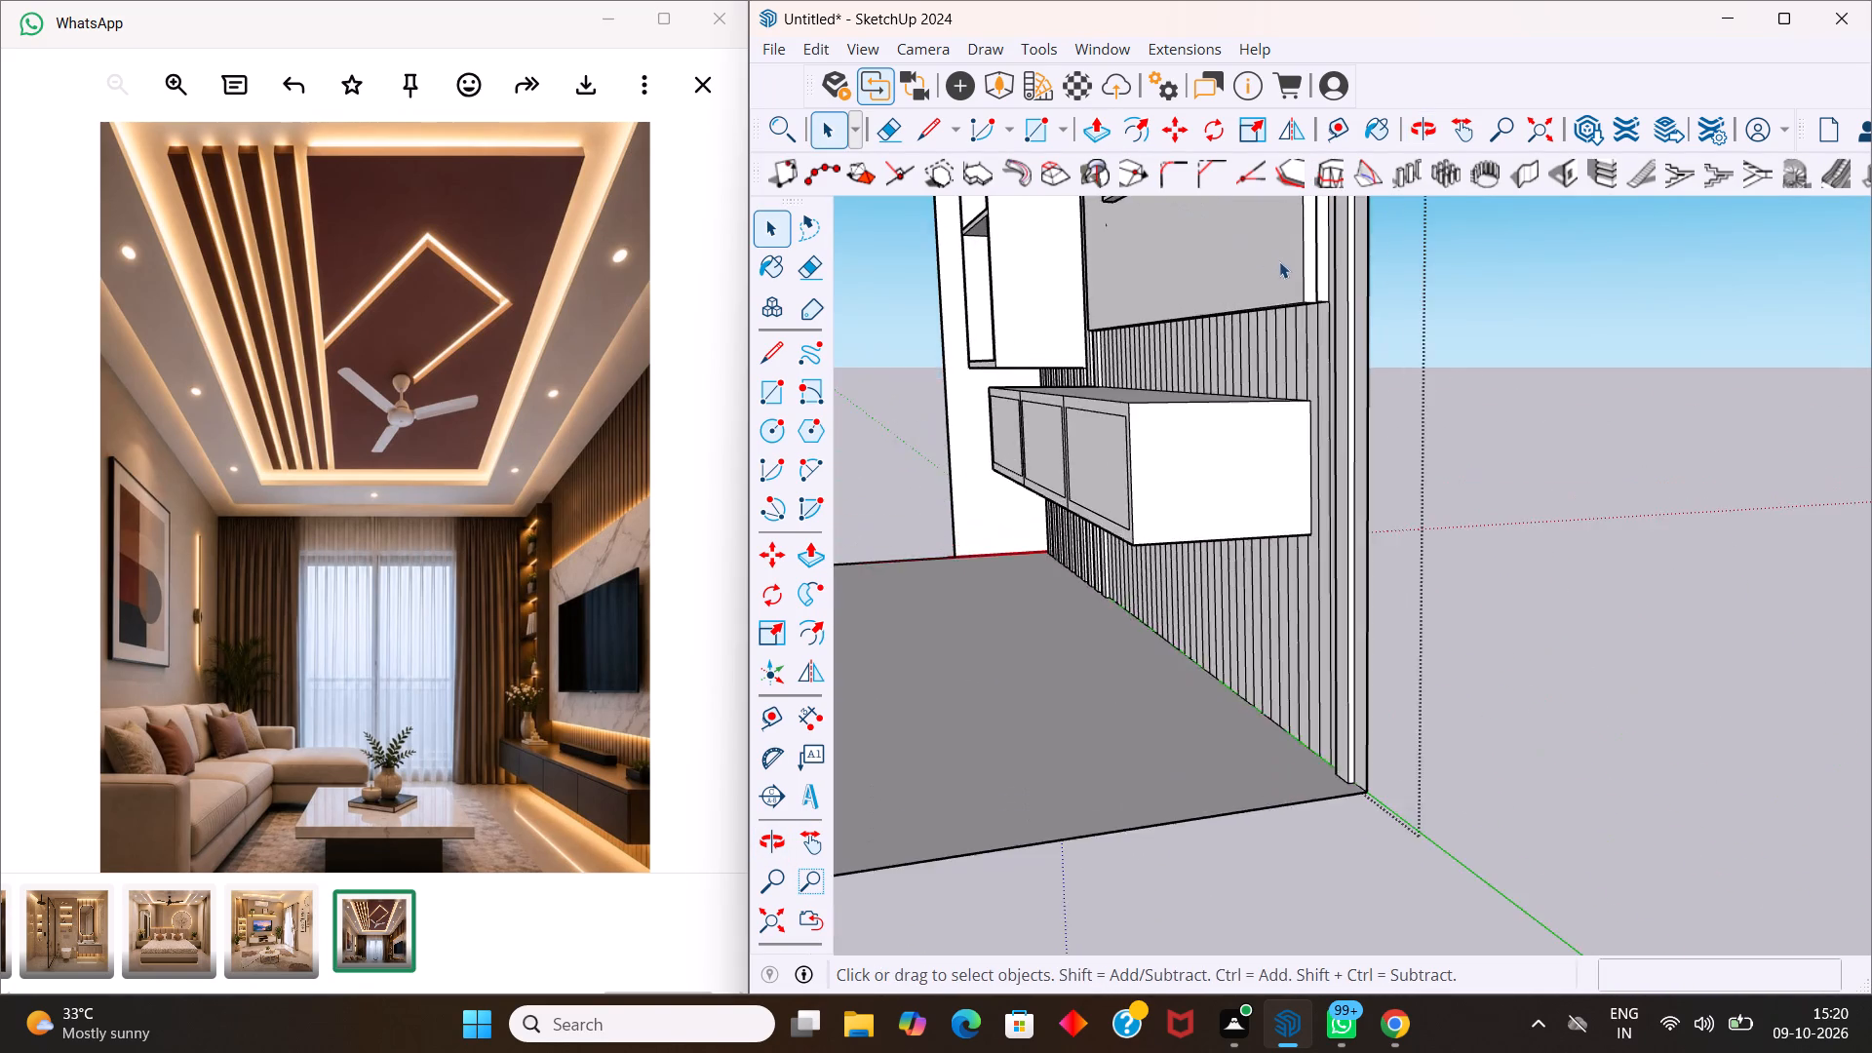
scroll(1279, 261, "up", 5)
middle_click_drag(1369, 354, 1214, 197)
scroll(1306, 267, "up", 9)
middle_click(1373, 343)
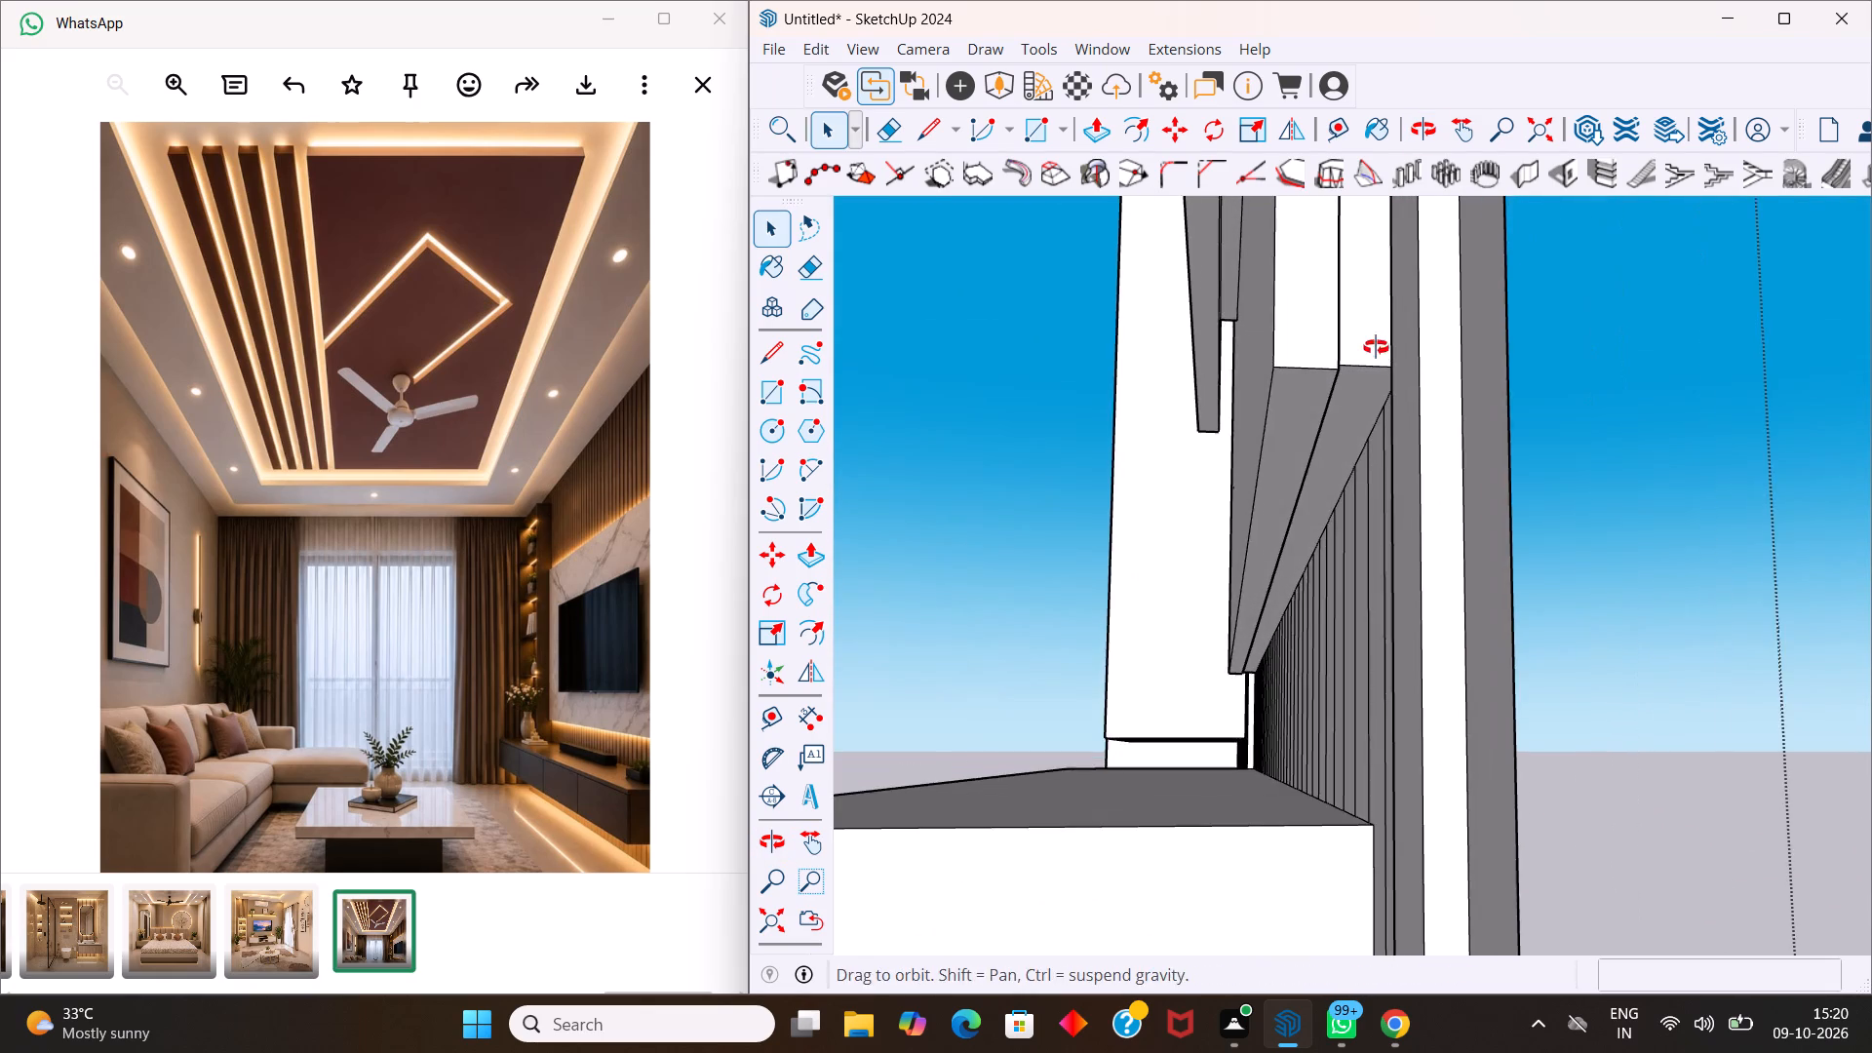
scroll(1378, 366, "up", 9)
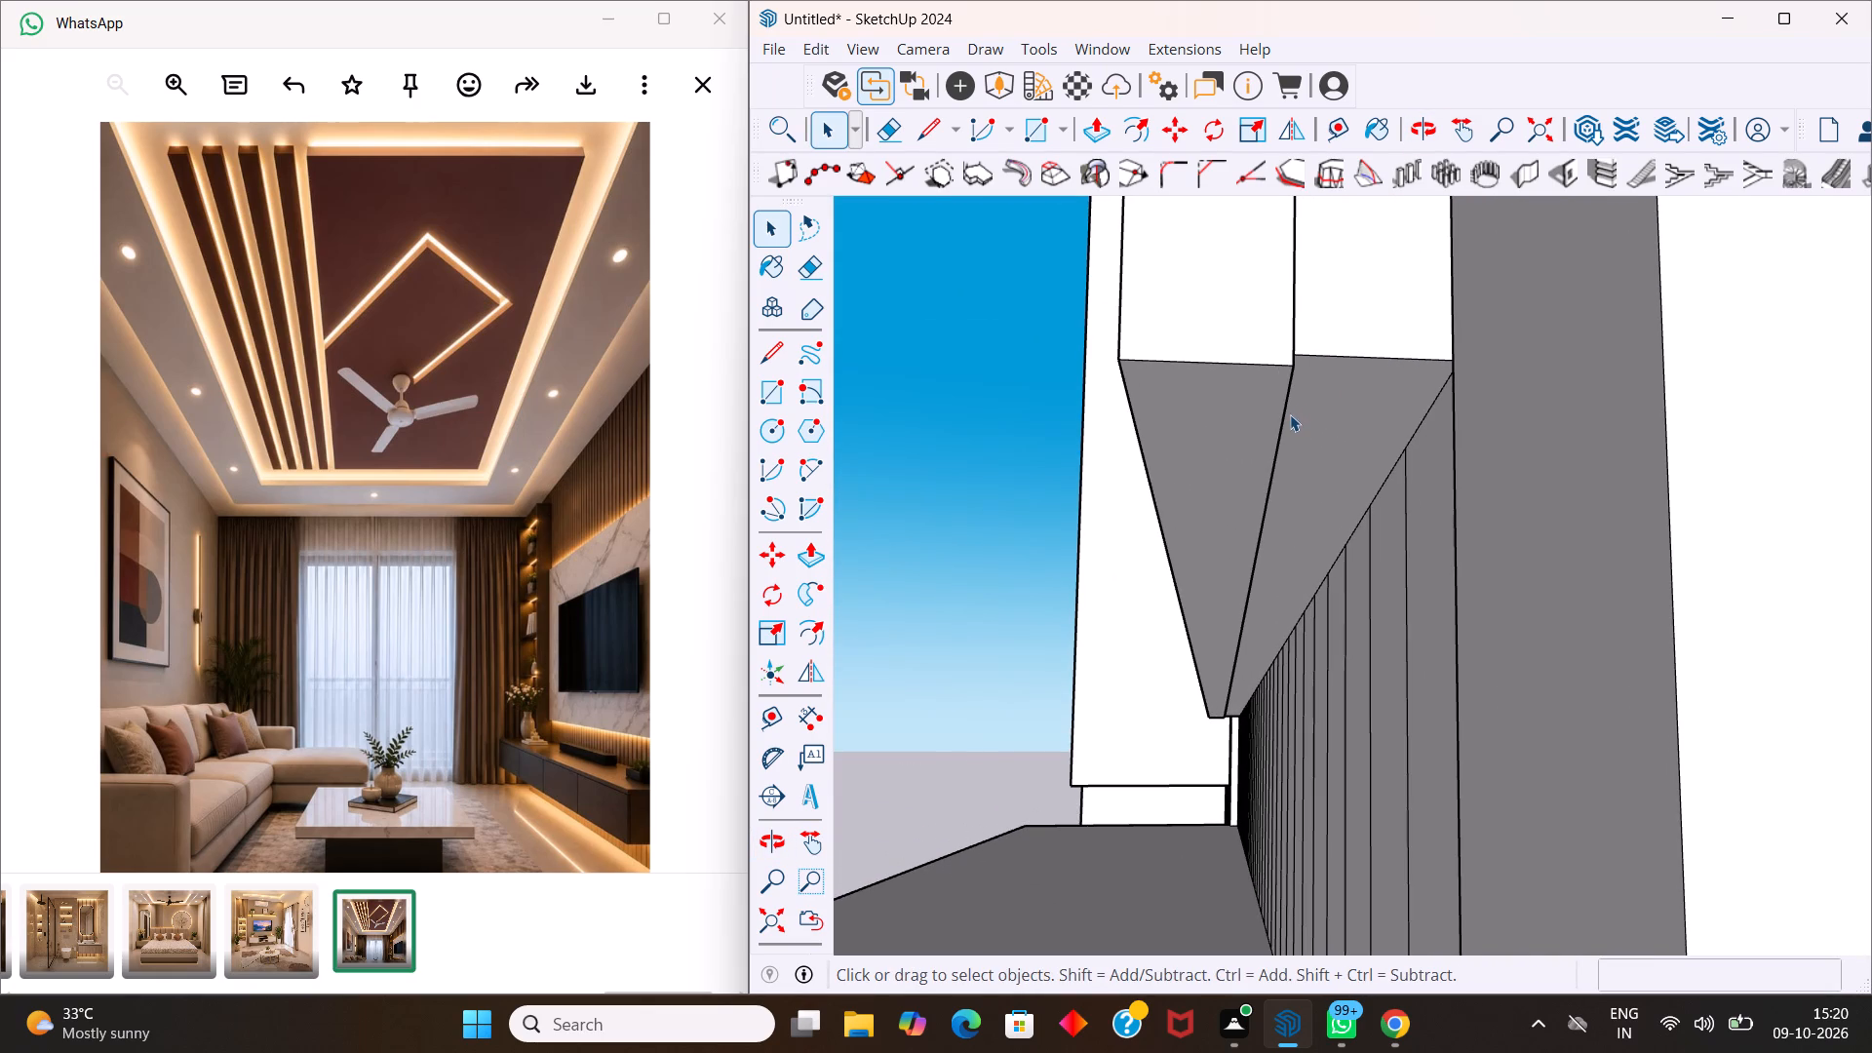
left_click(1290, 414)
left_click(1284, 424)
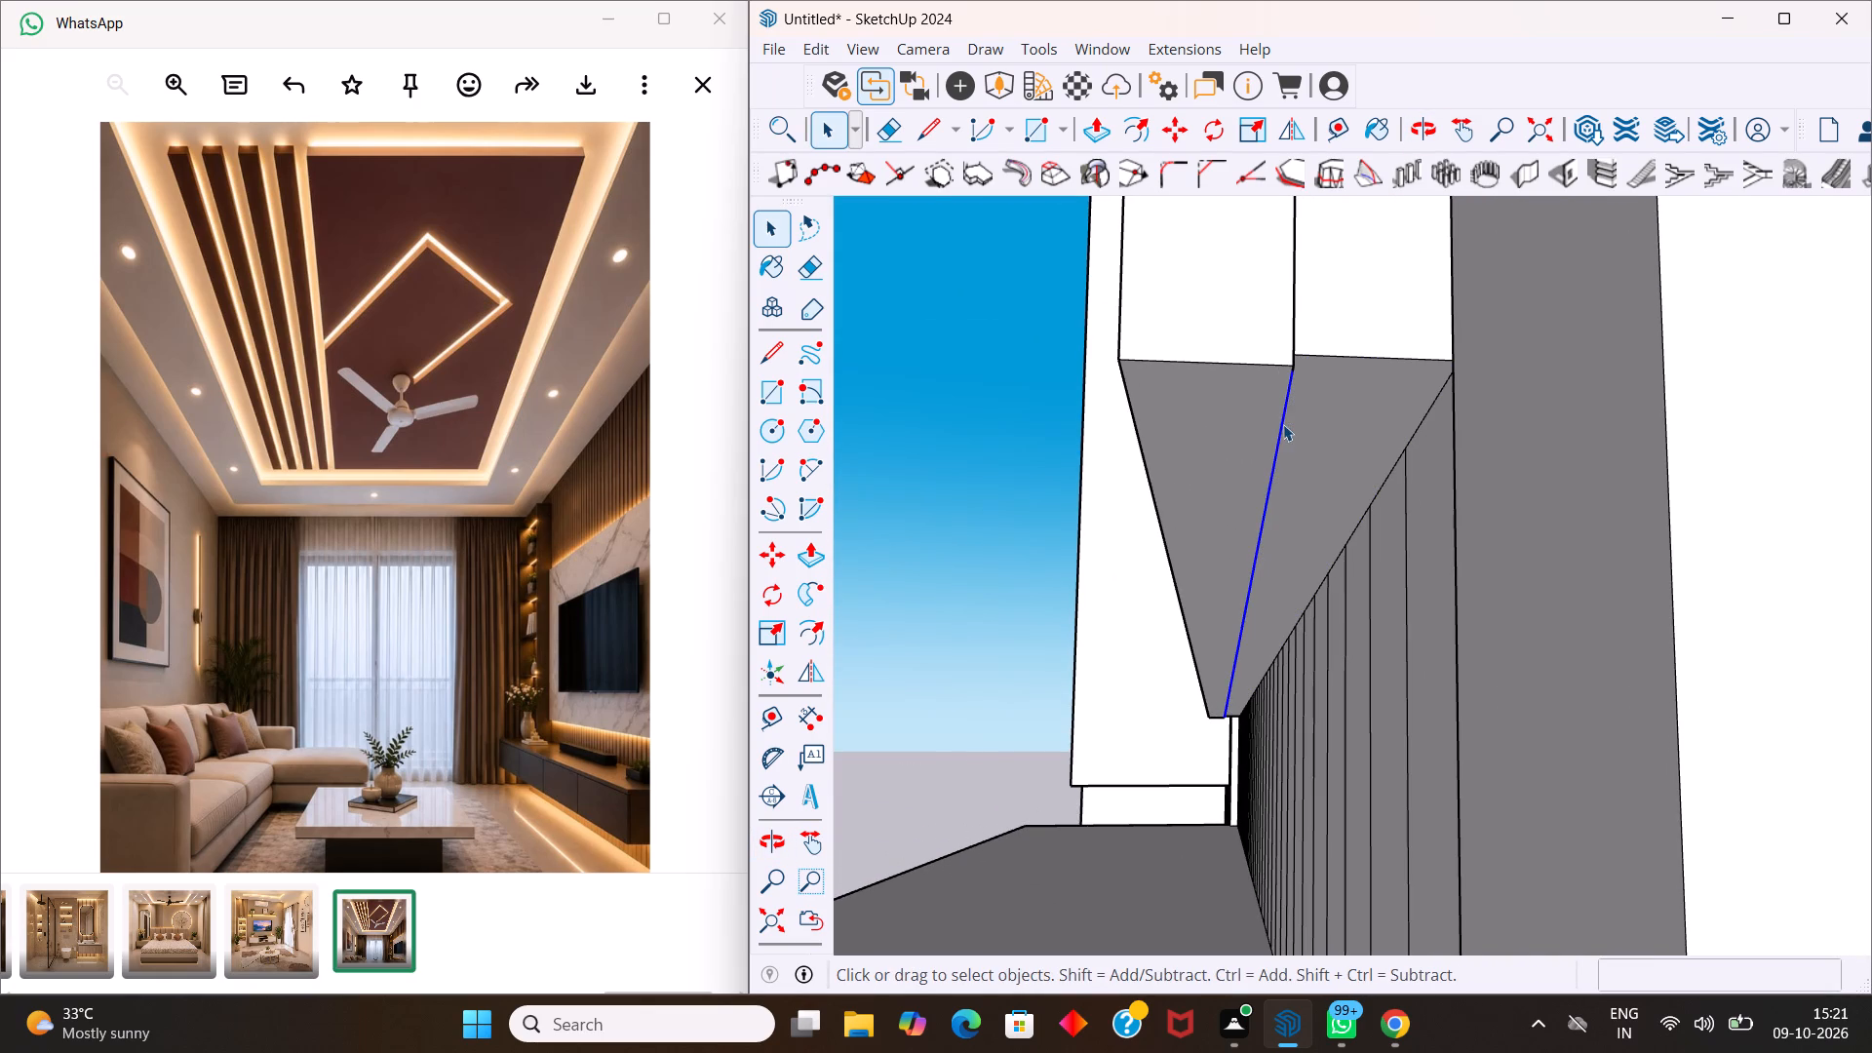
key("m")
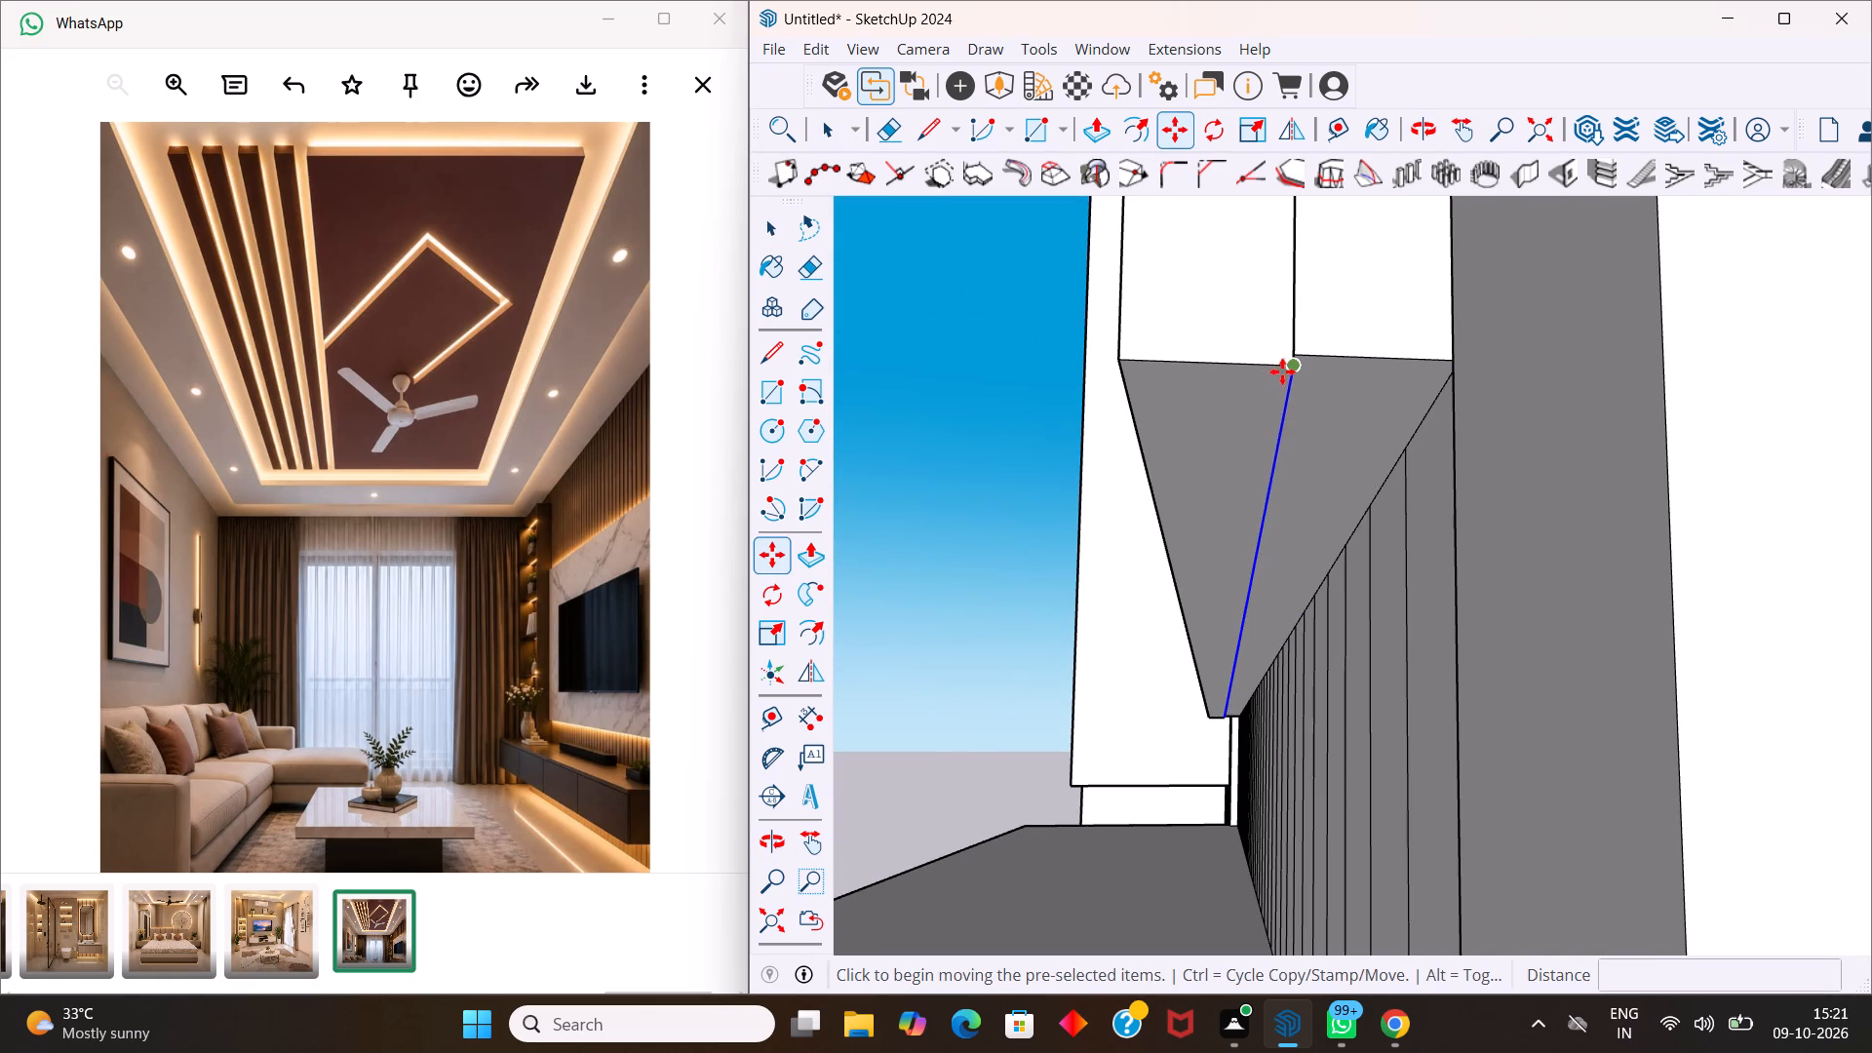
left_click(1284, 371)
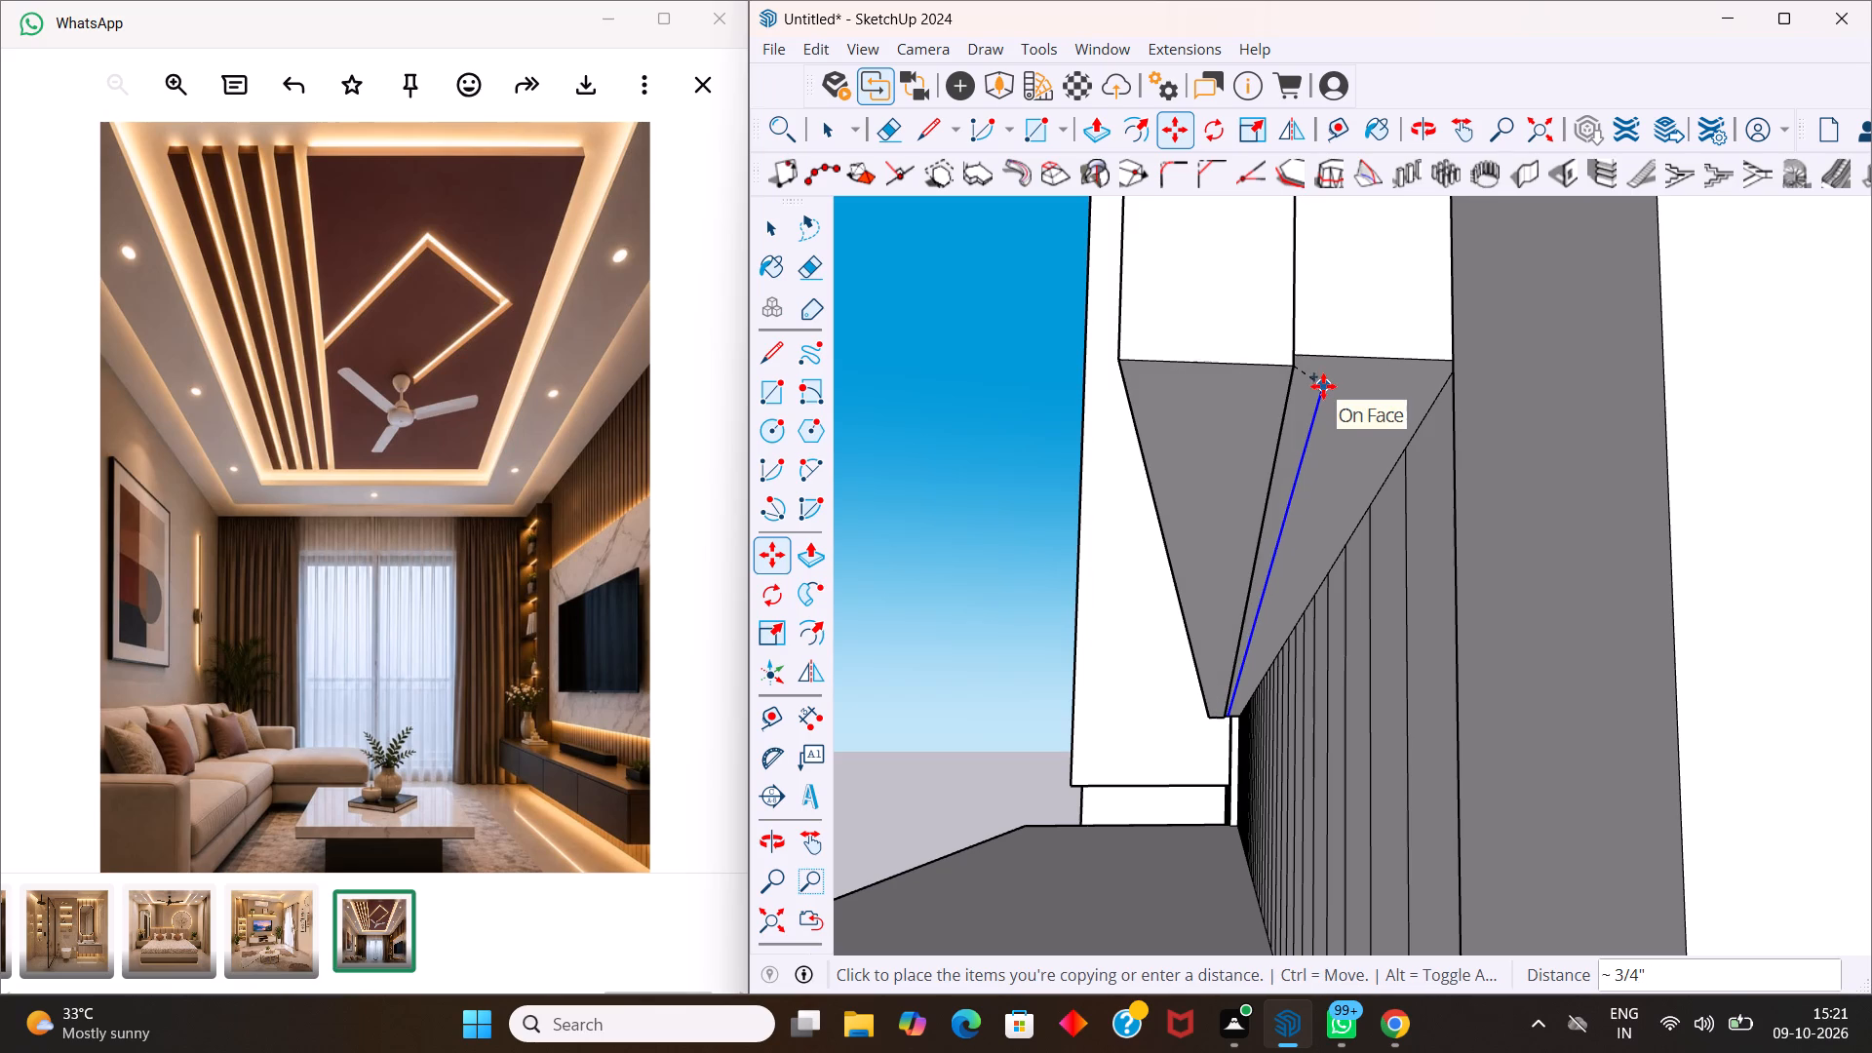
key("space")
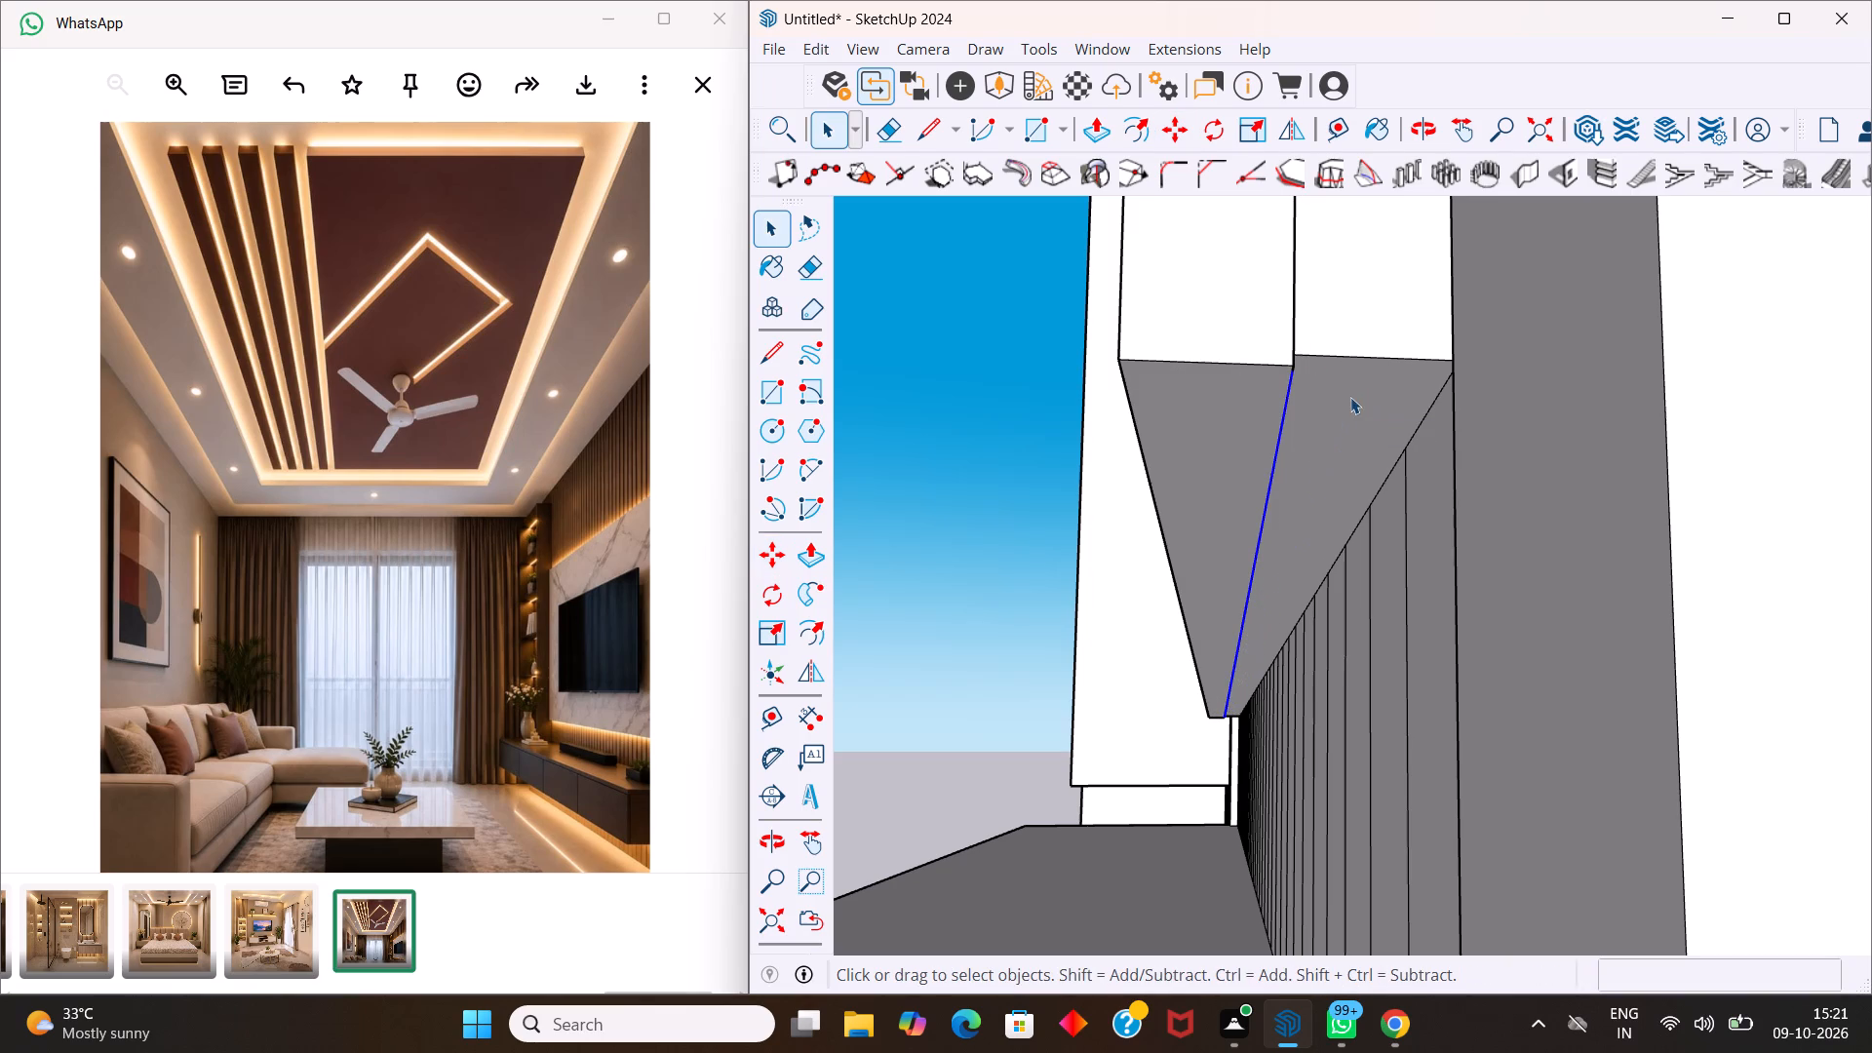
Copy the selected lengthwise edge on the TV panel's underside about 13/16" toward the slatted wall, leaving a narrow strip along the slats.
scroll(1258, 722, "up", 5)
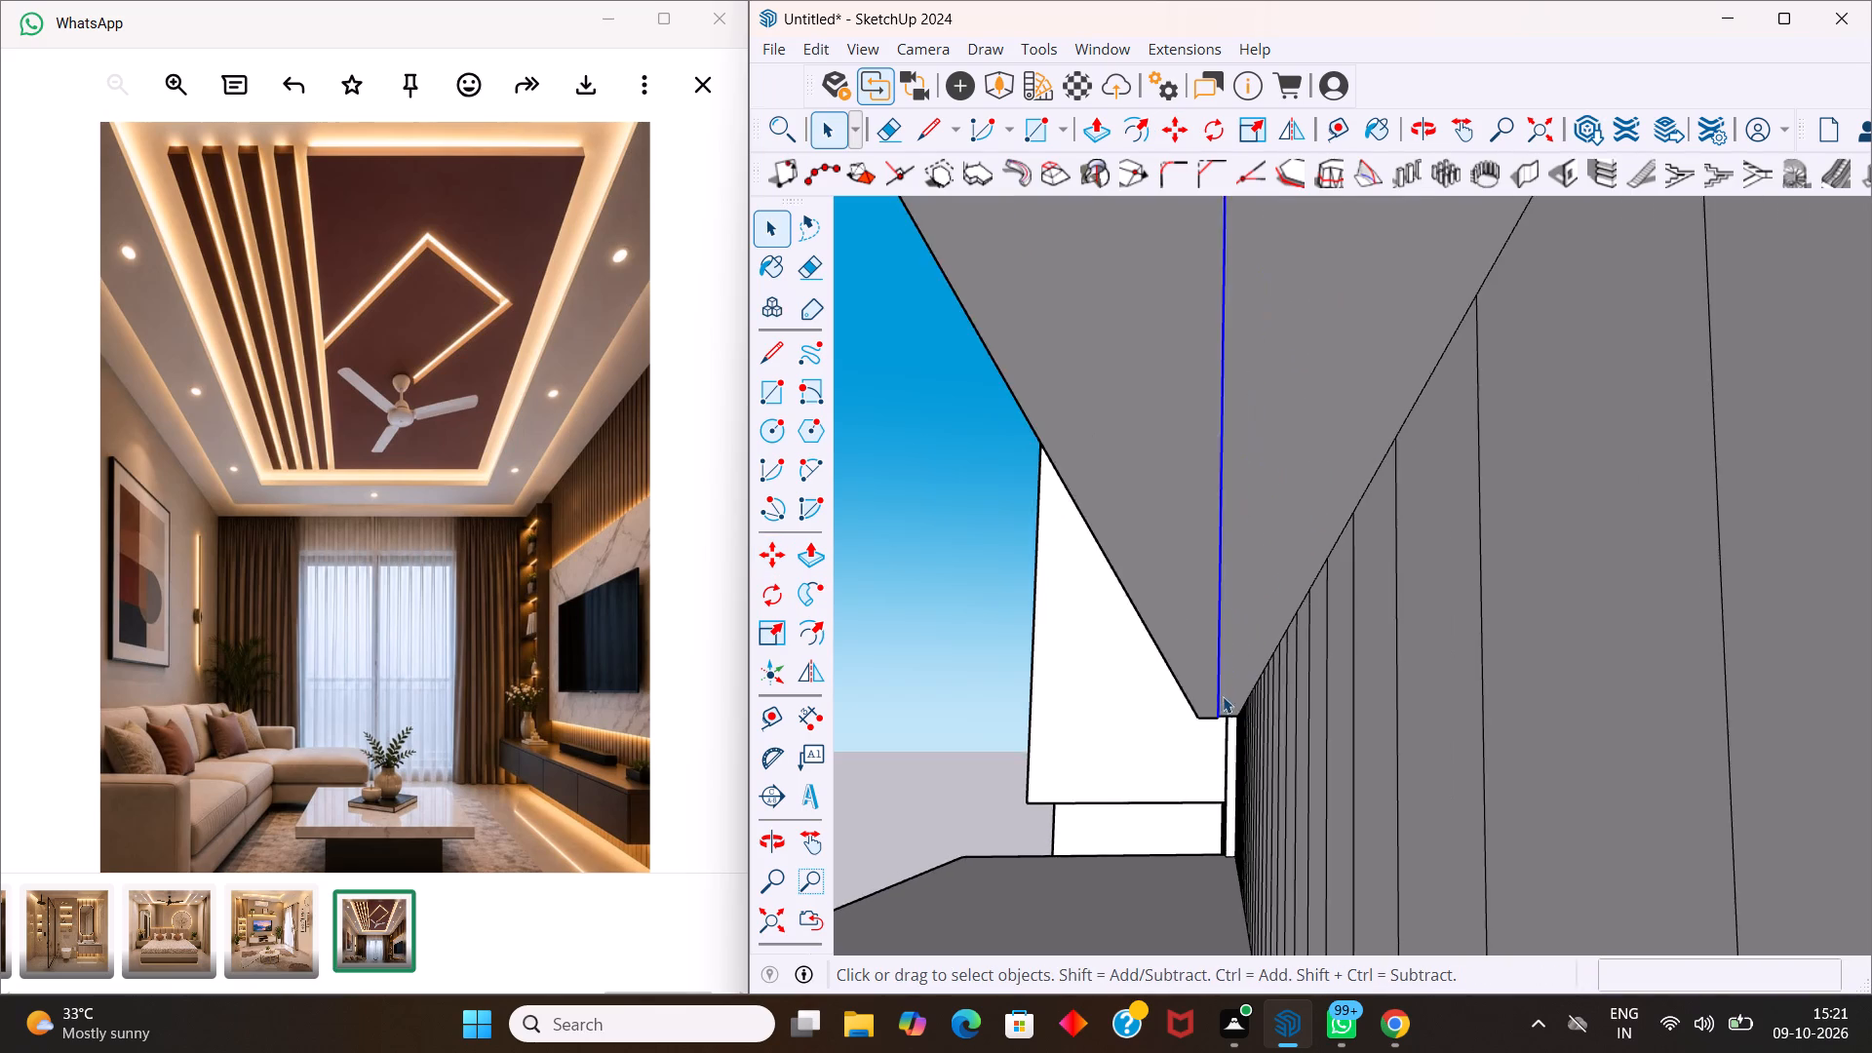
scroll(1223, 696, "up", 18)
scroll(1181, 731, "up", 5)
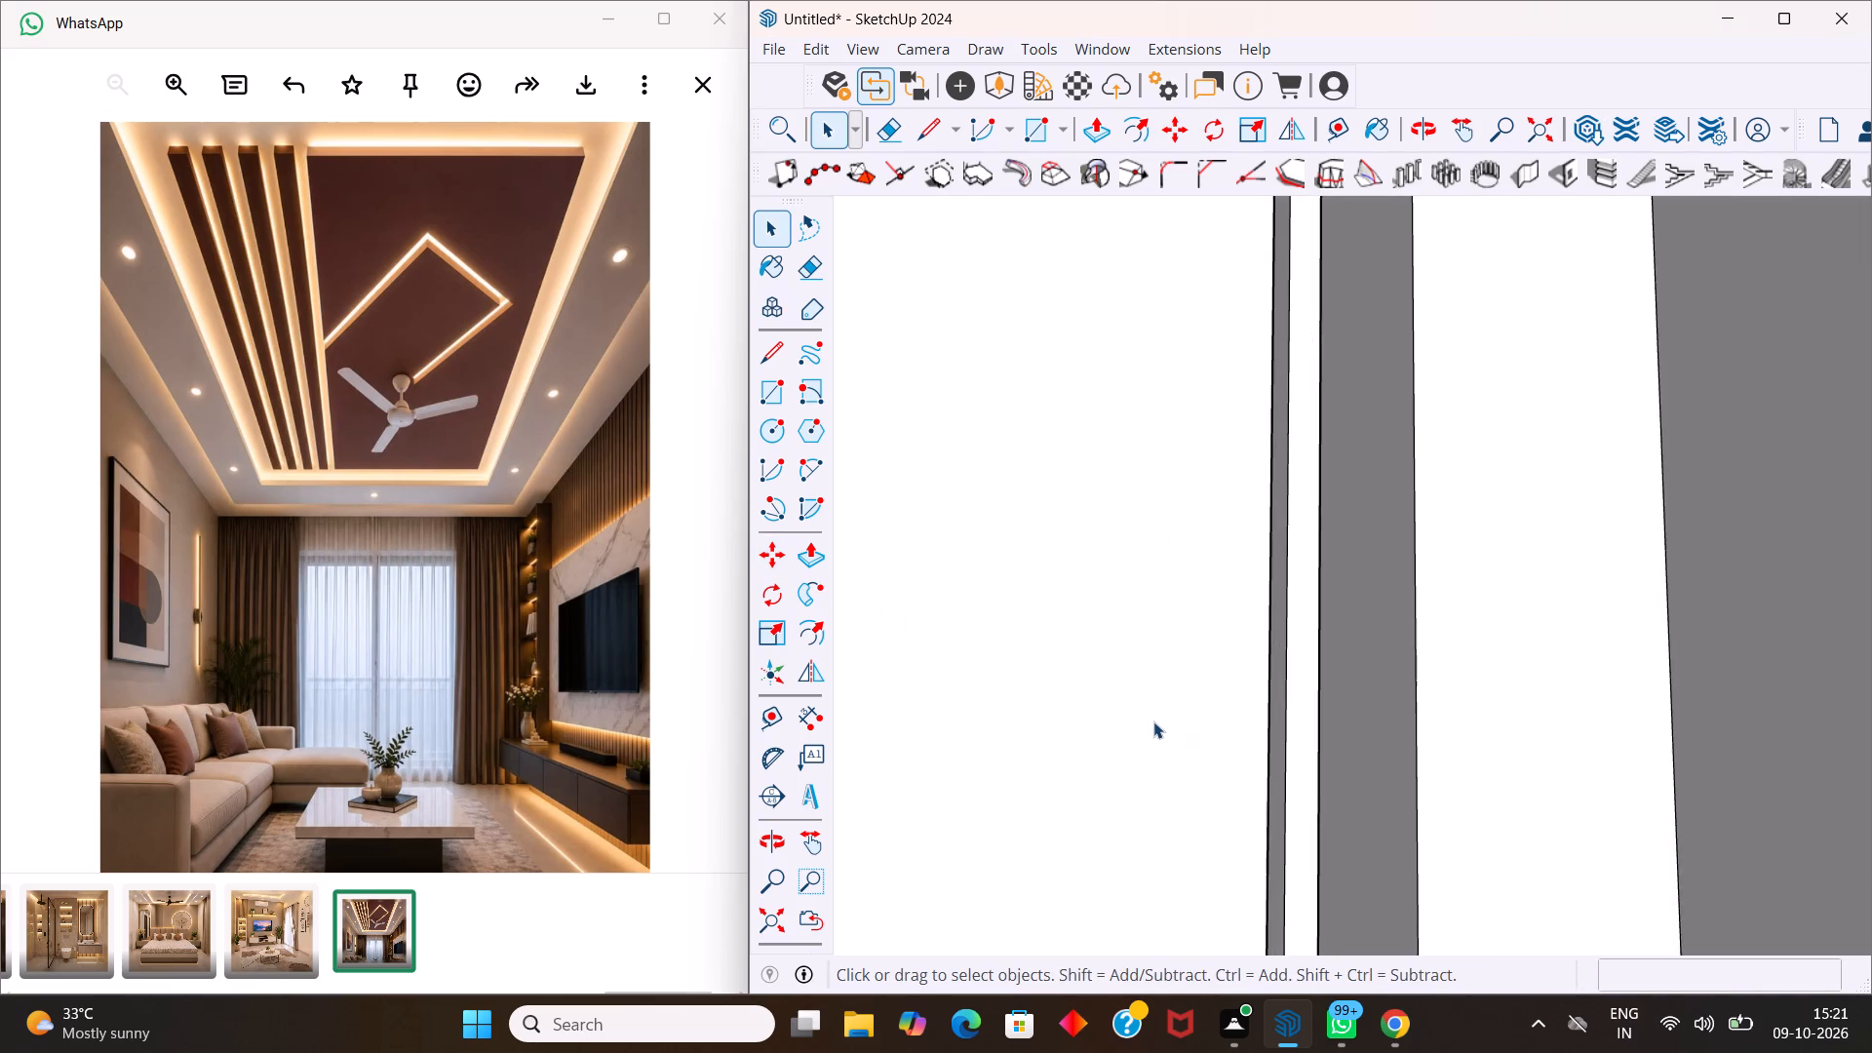
scroll(1151, 719, "down", 2)
key("m")
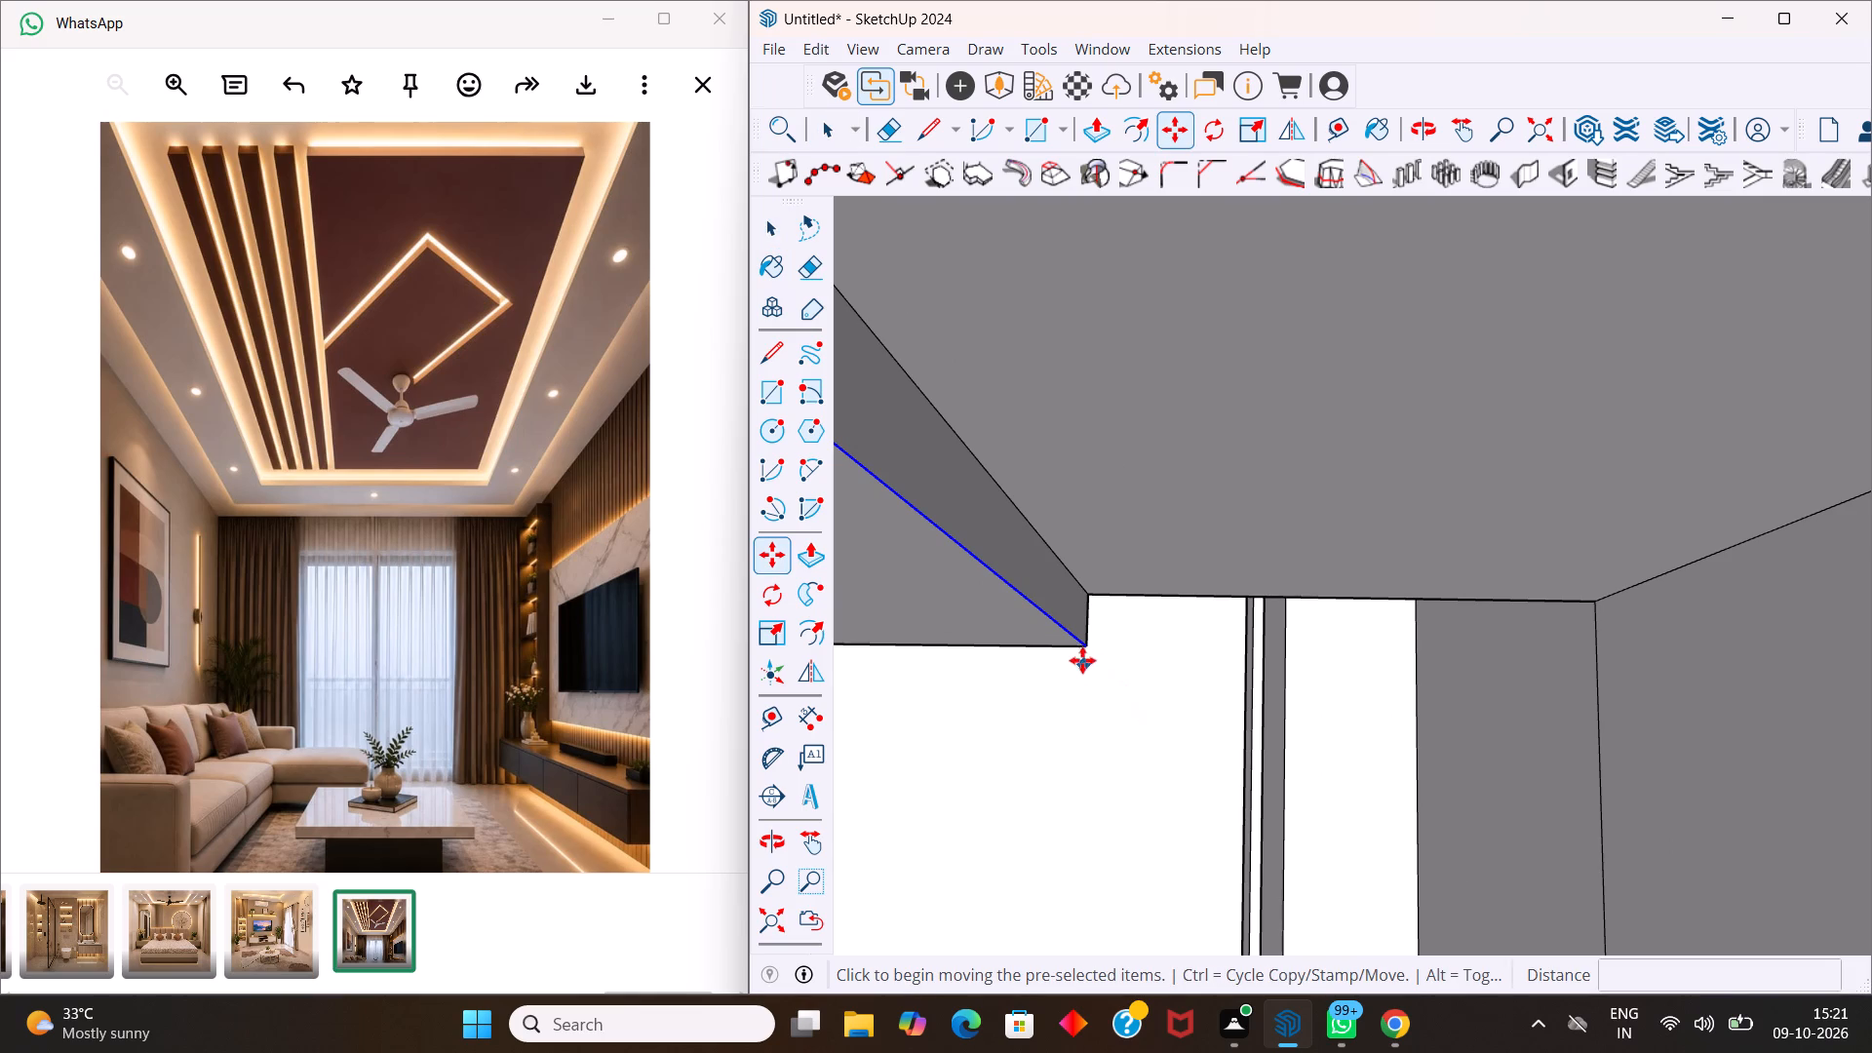
left_click(1080, 651)
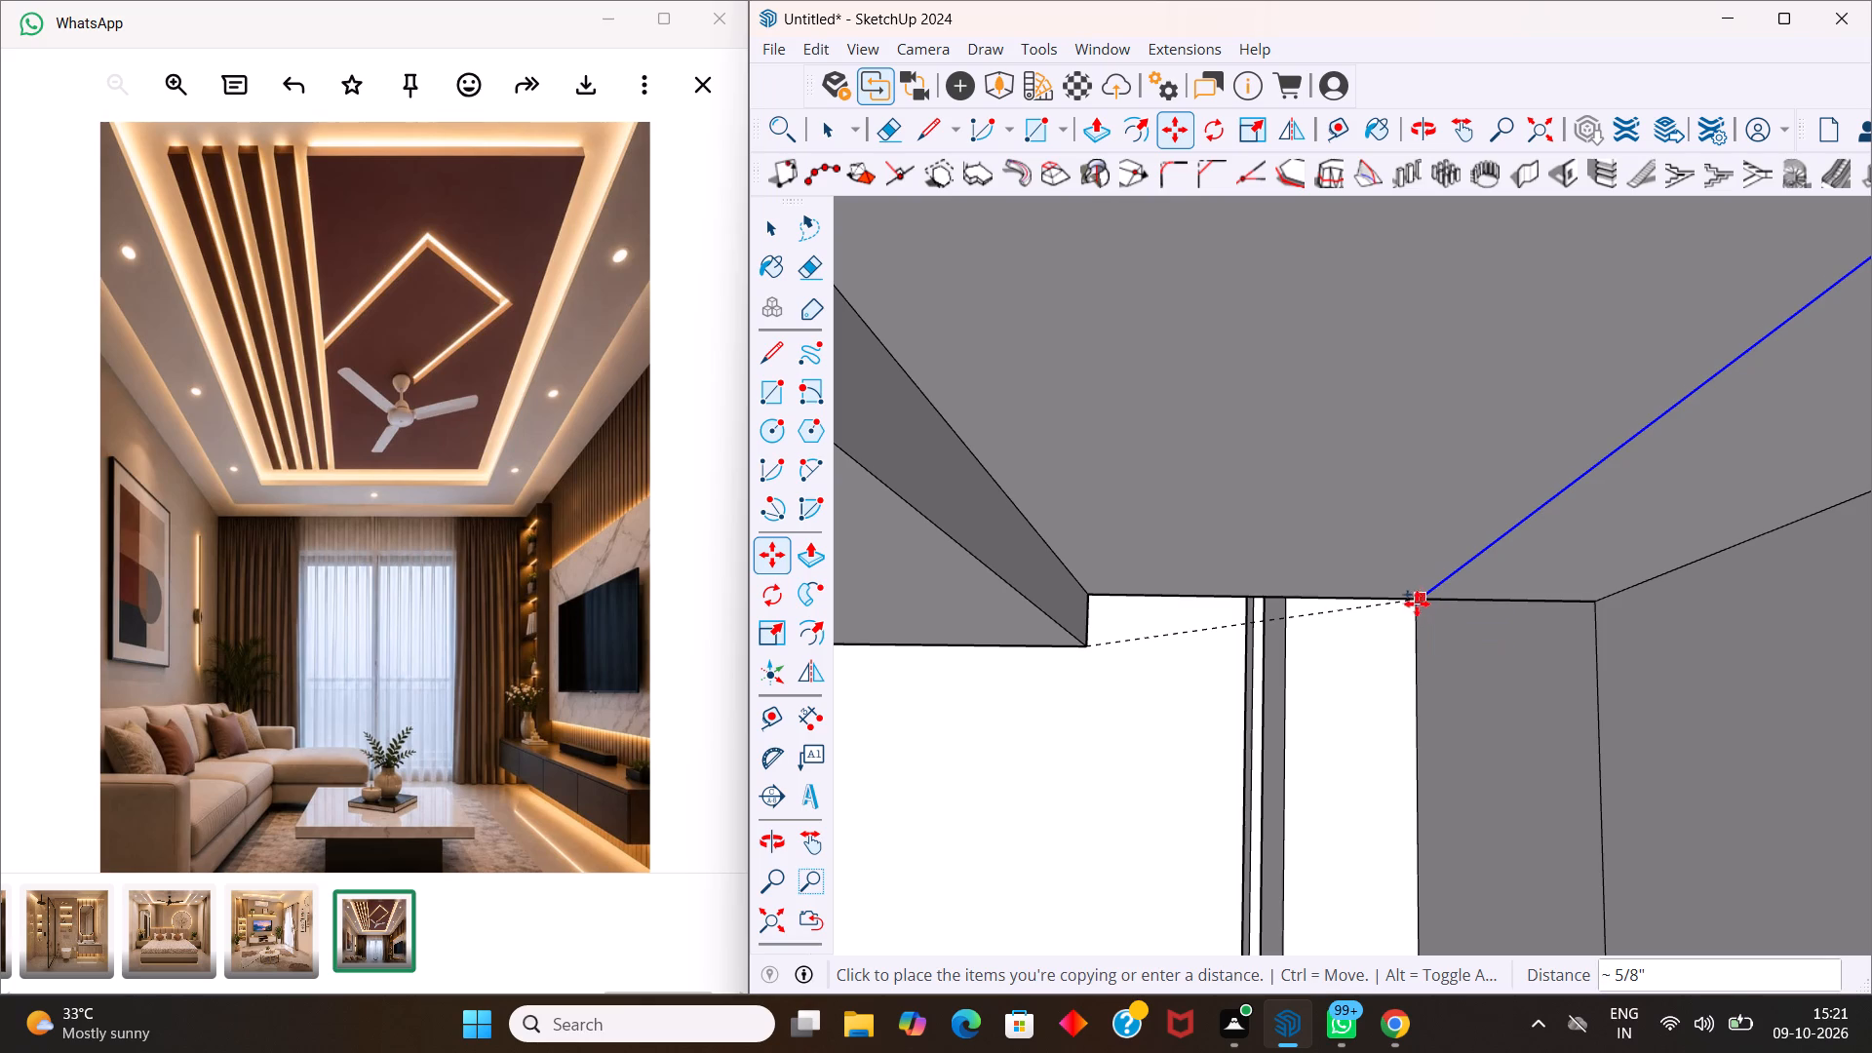
scroll(1413, 604, "down", 16)
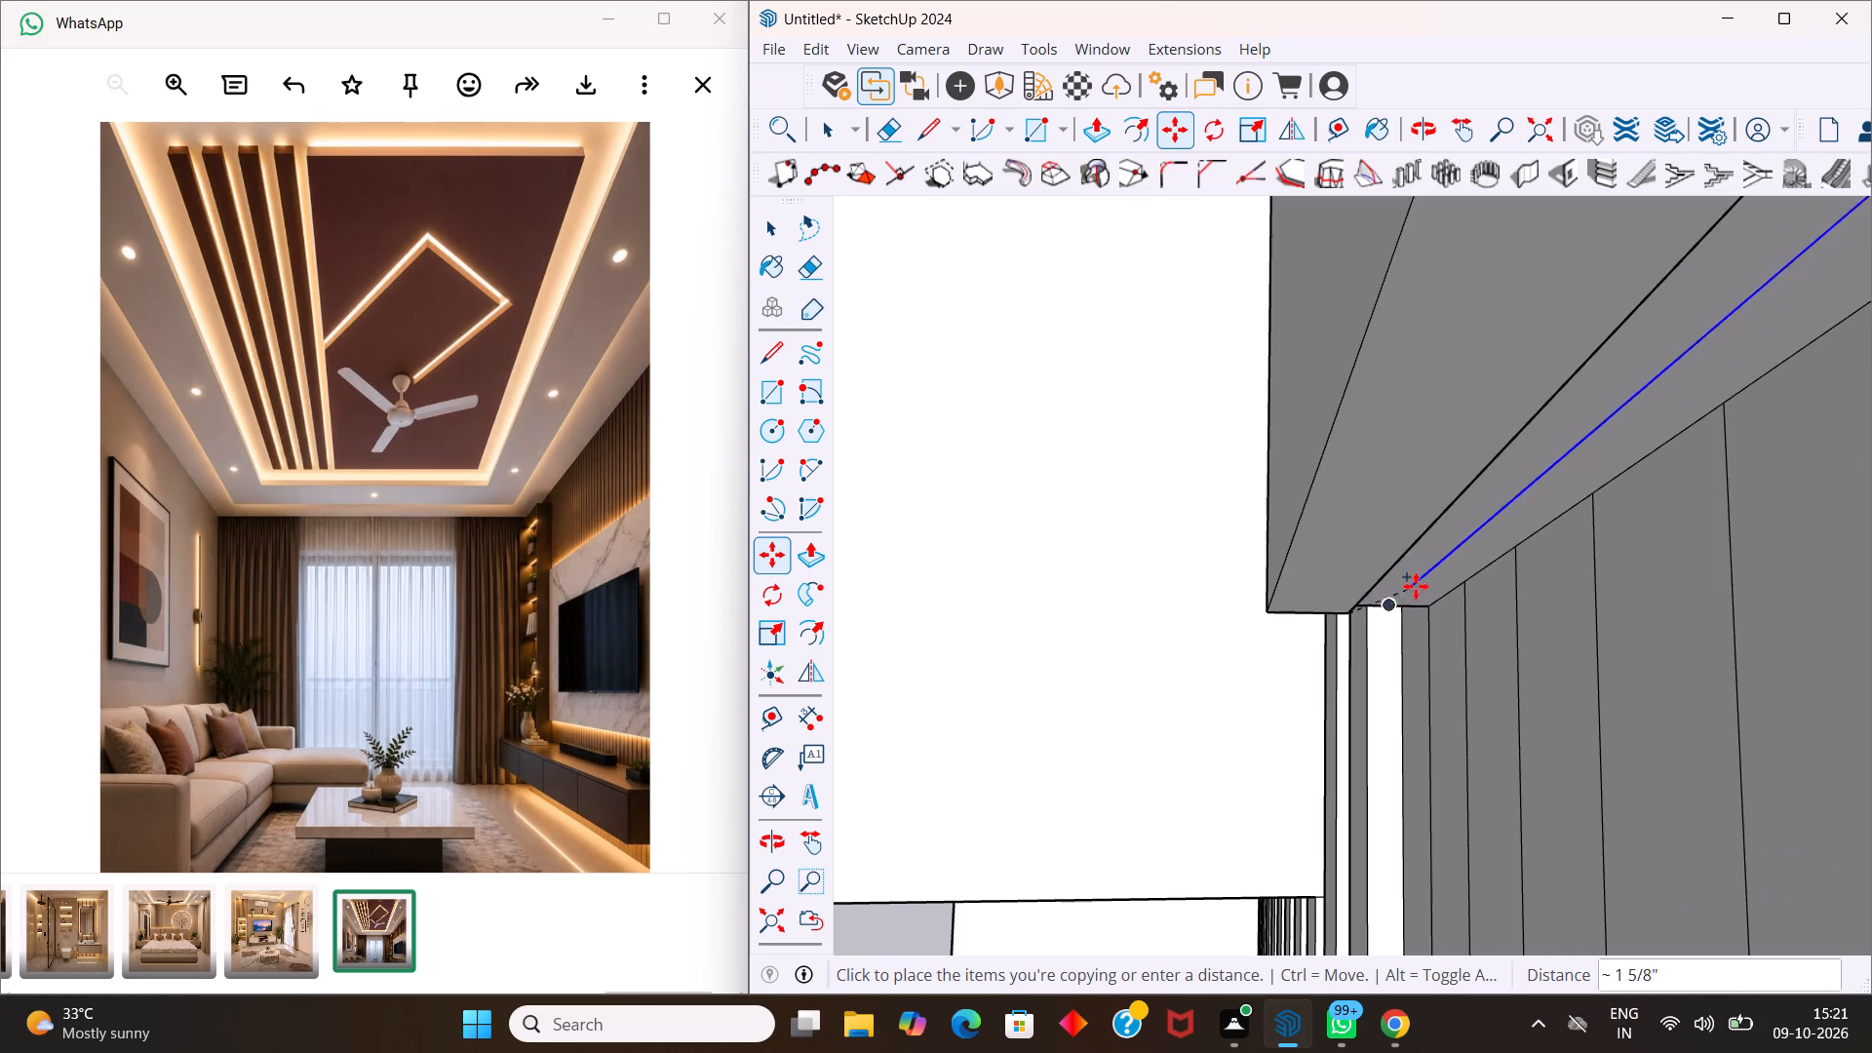
scroll(1417, 587, "down", 16)
scroll(1410, 591, "down", 18)
scroll(1327, 581, "down", 5)
scroll(1303, 595, "down", 20)
scroll(1303, 595, "down", 2)
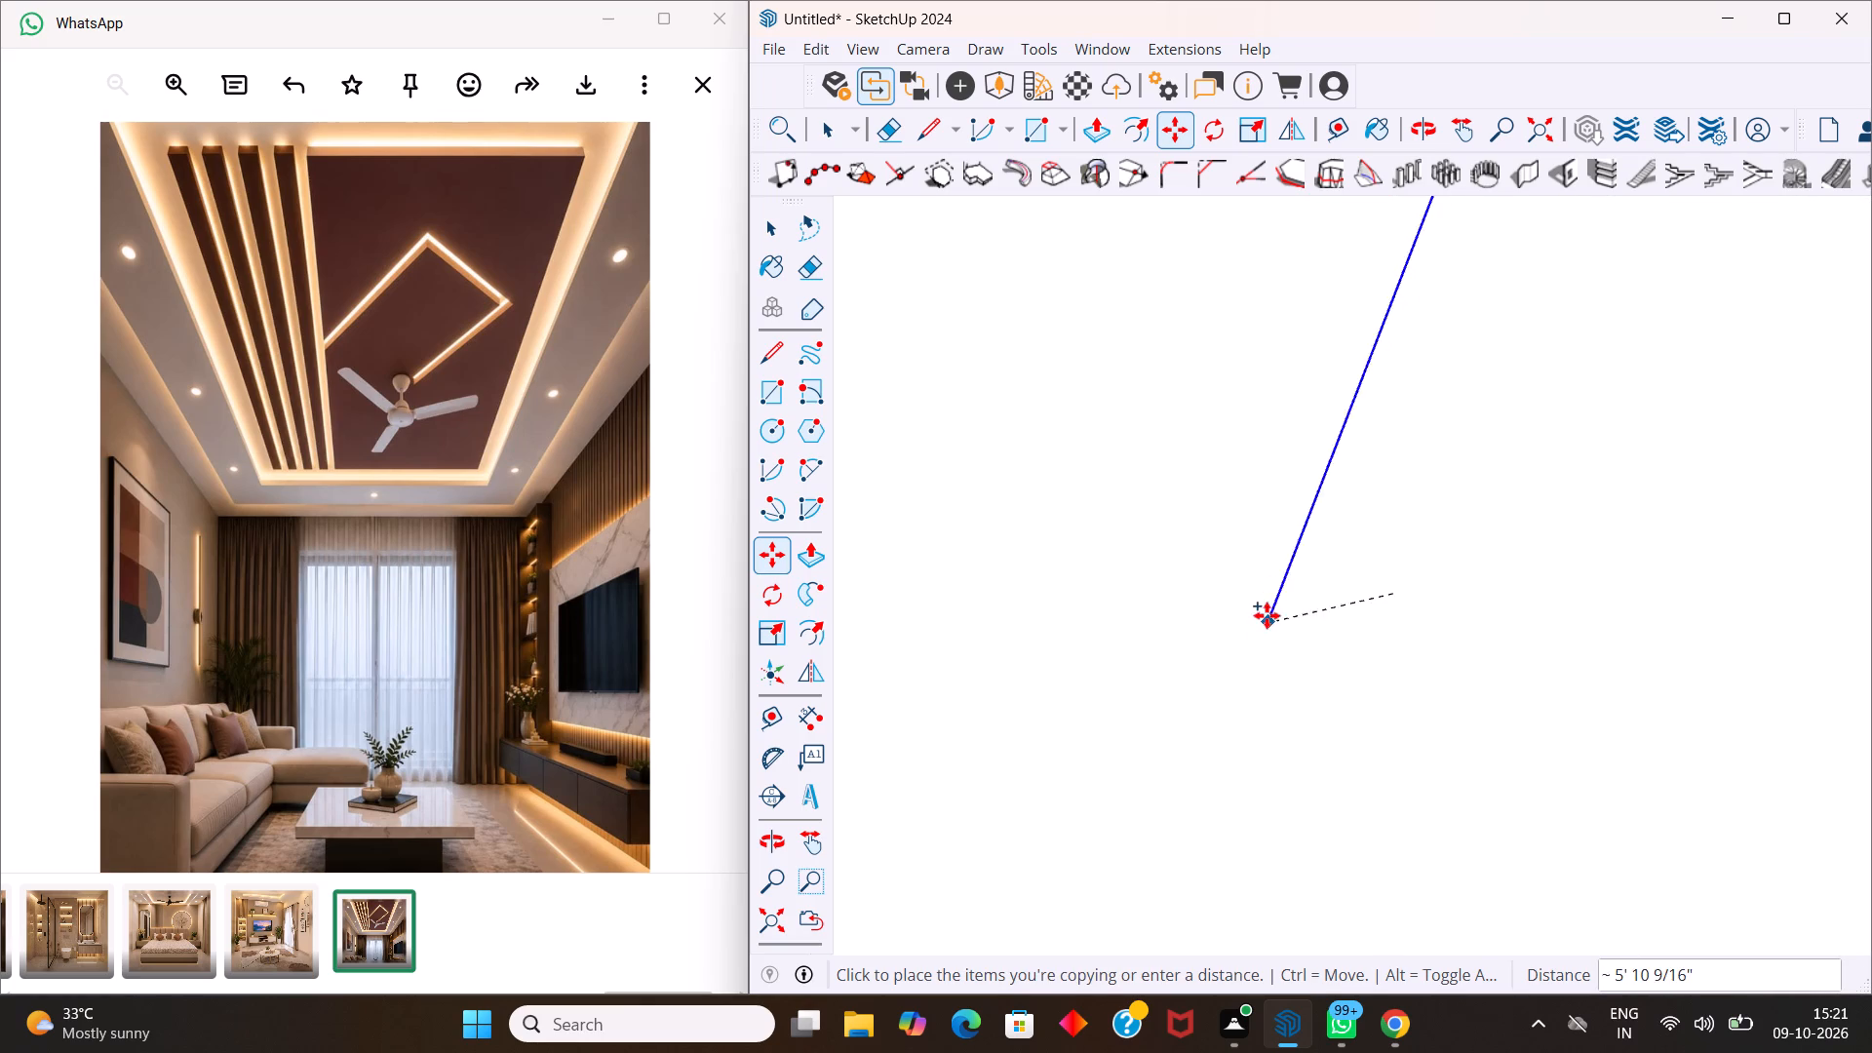
scroll(1267, 615, "down", 20)
scroll(1267, 615, "down", 11)
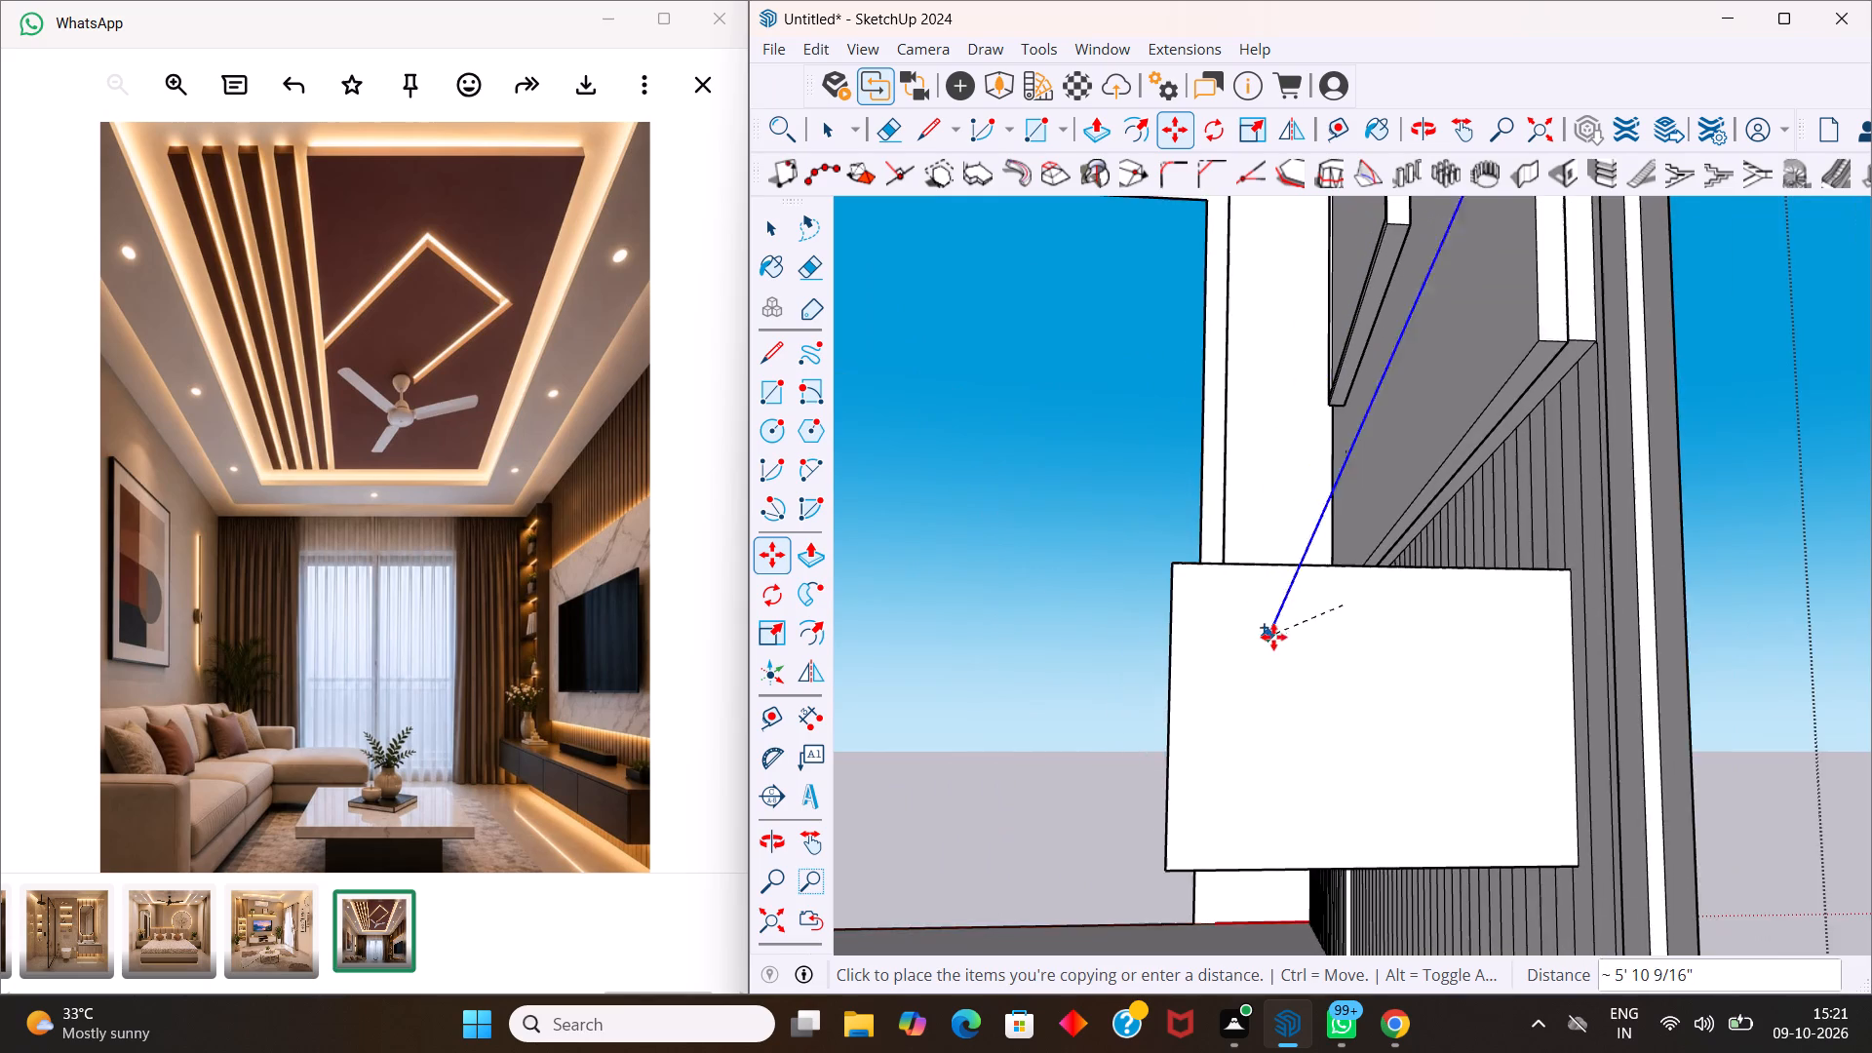
scroll(1283, 639, "down", 4)
scroll(1381, 636, "up", 10)
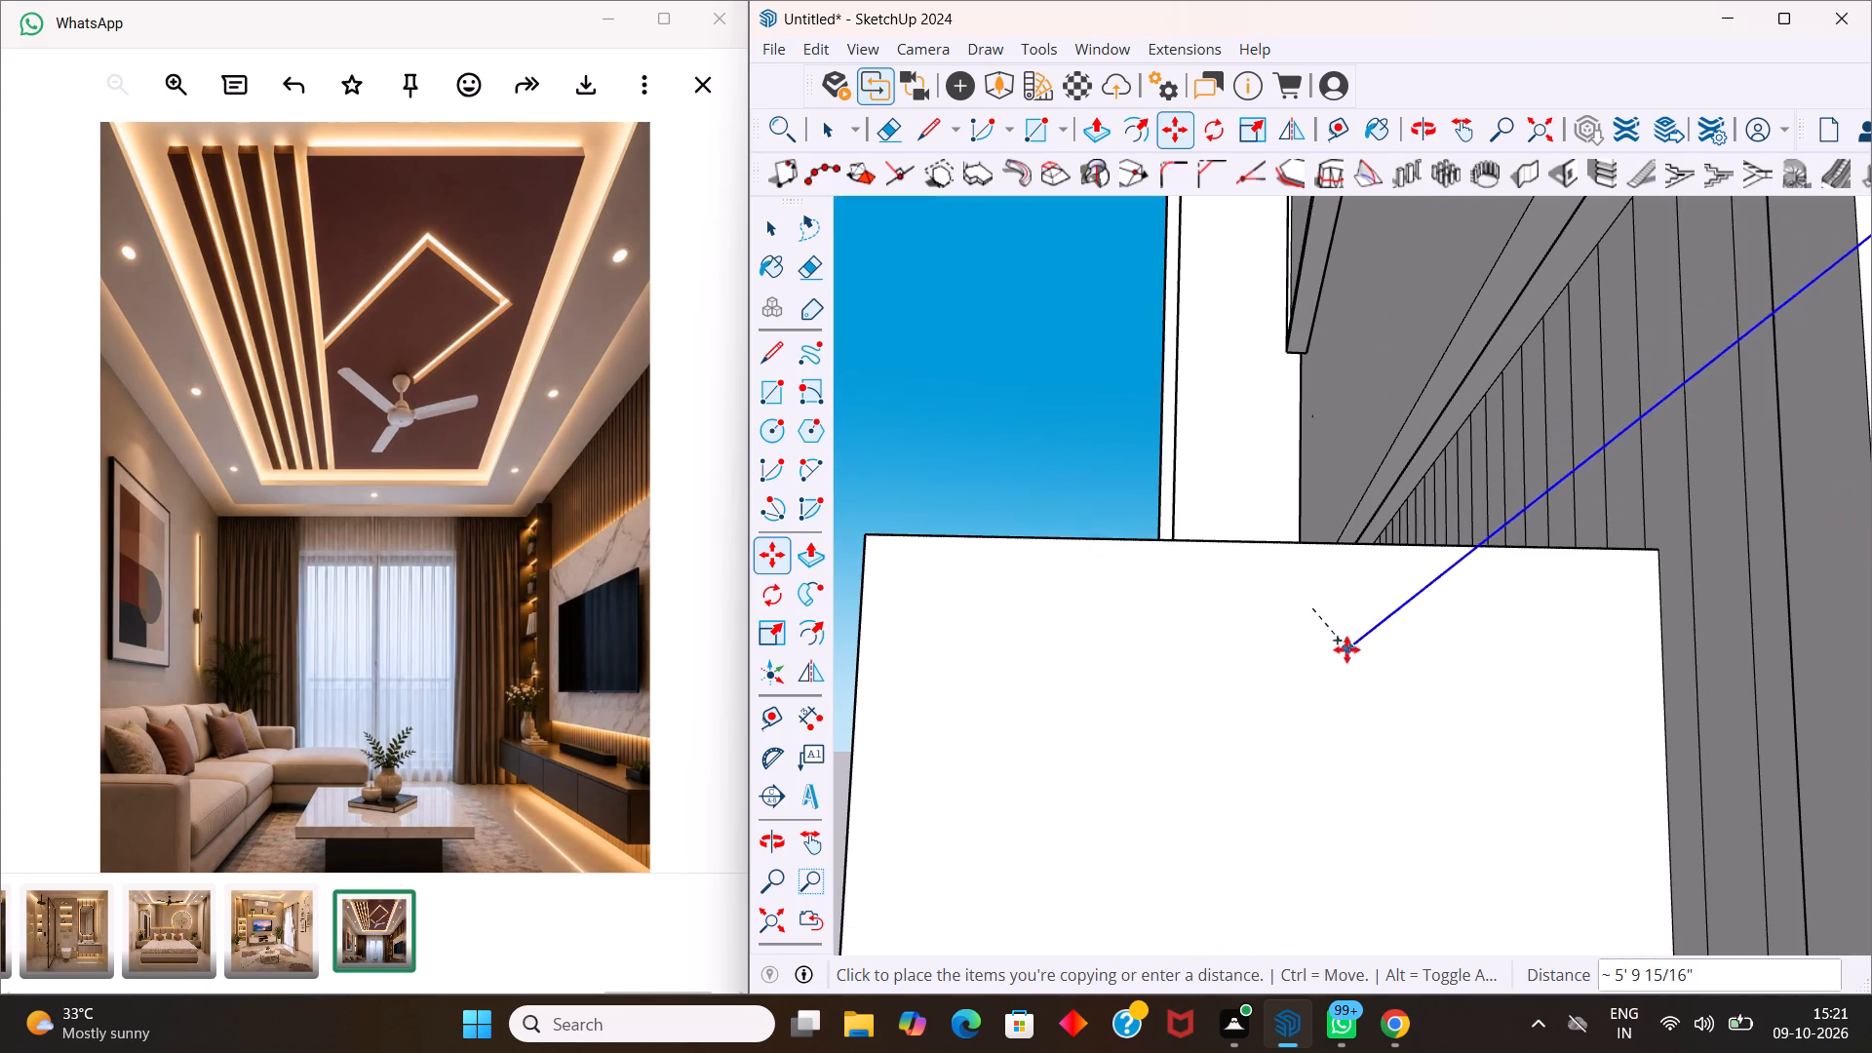
scroll(1324, 634, "down", 5)
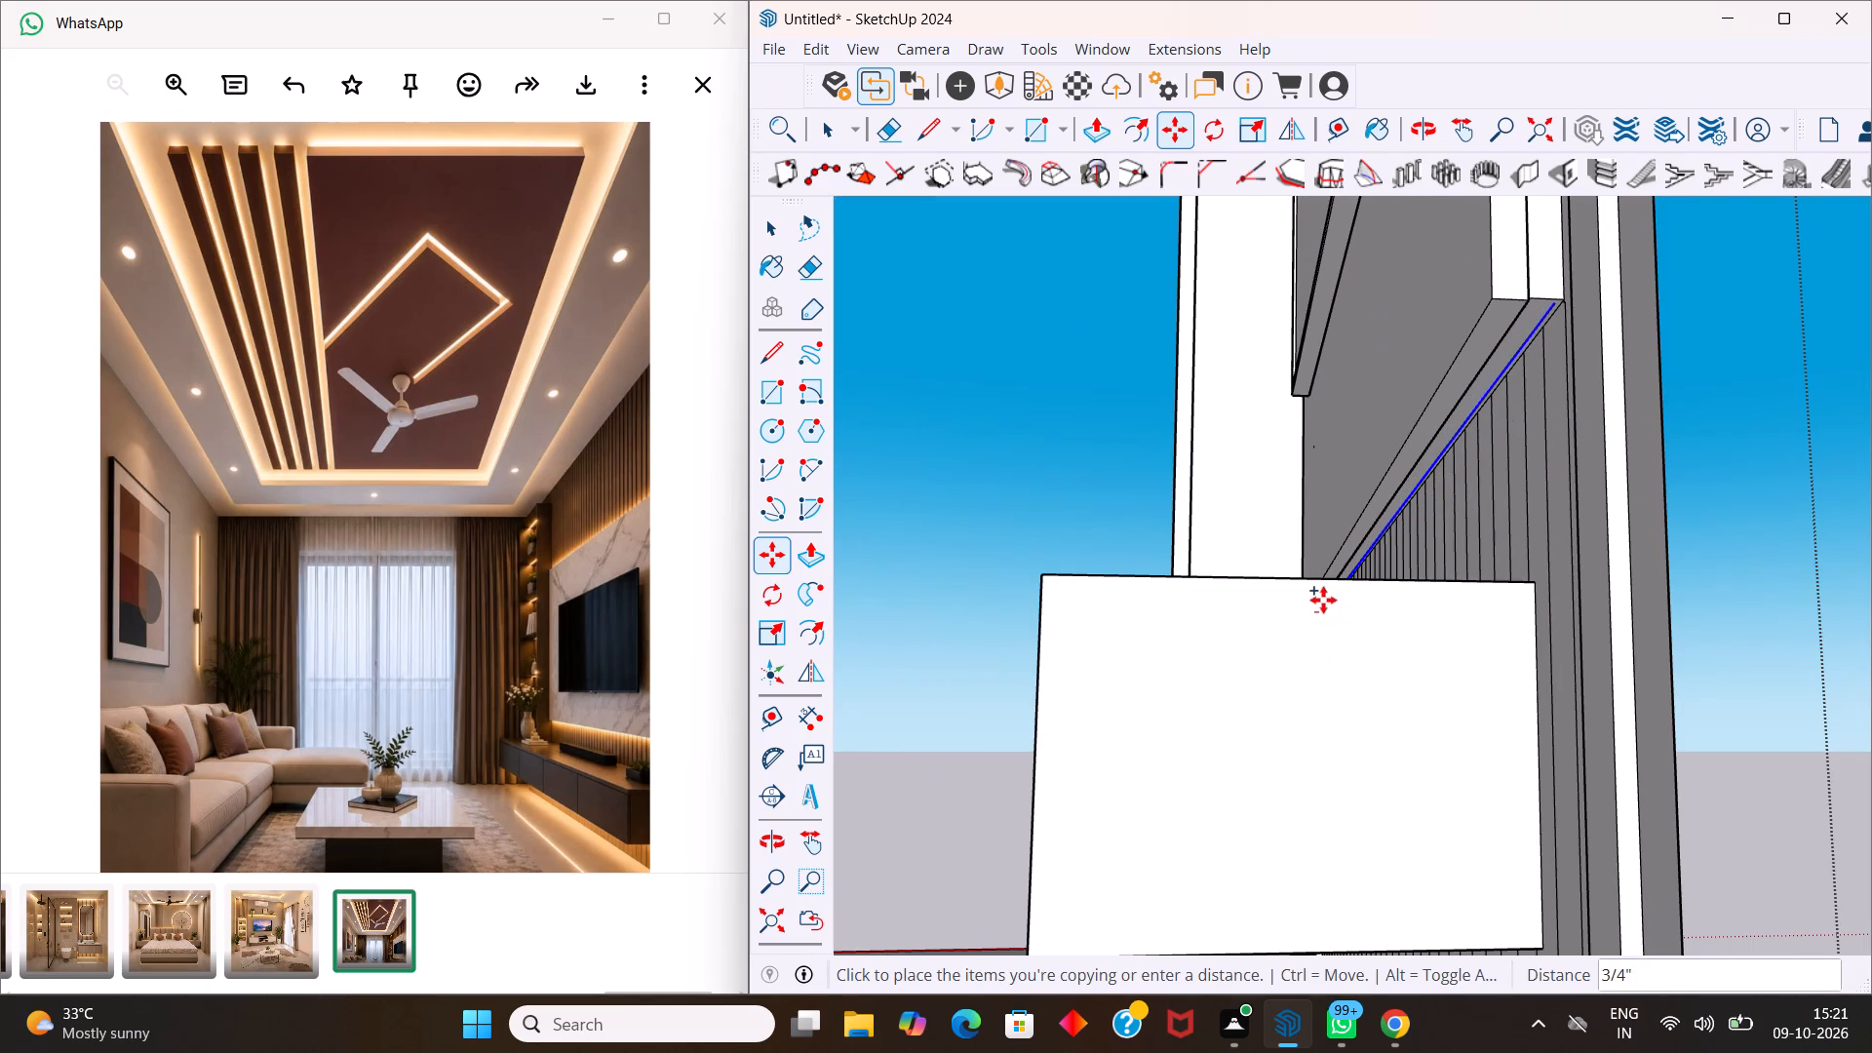
scroll(1336, 581, "up", 8)
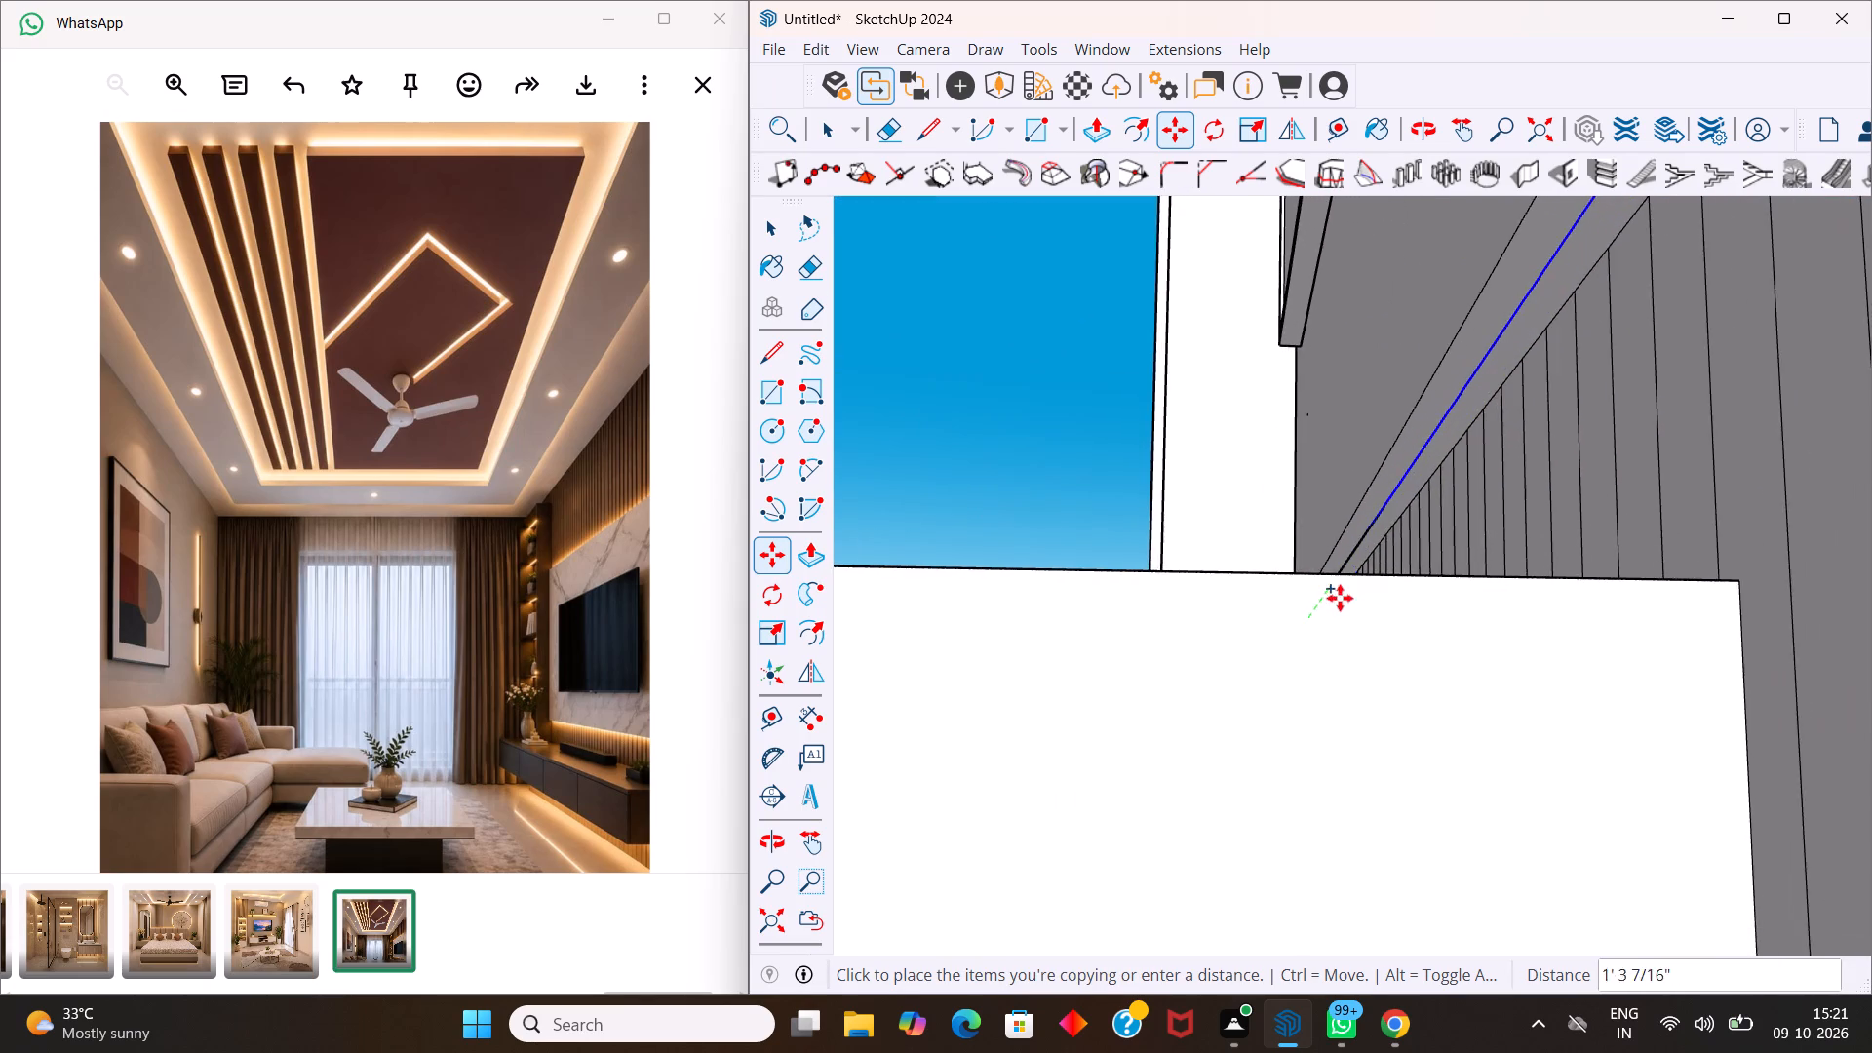
scroll(1340, 598, "up", 11)
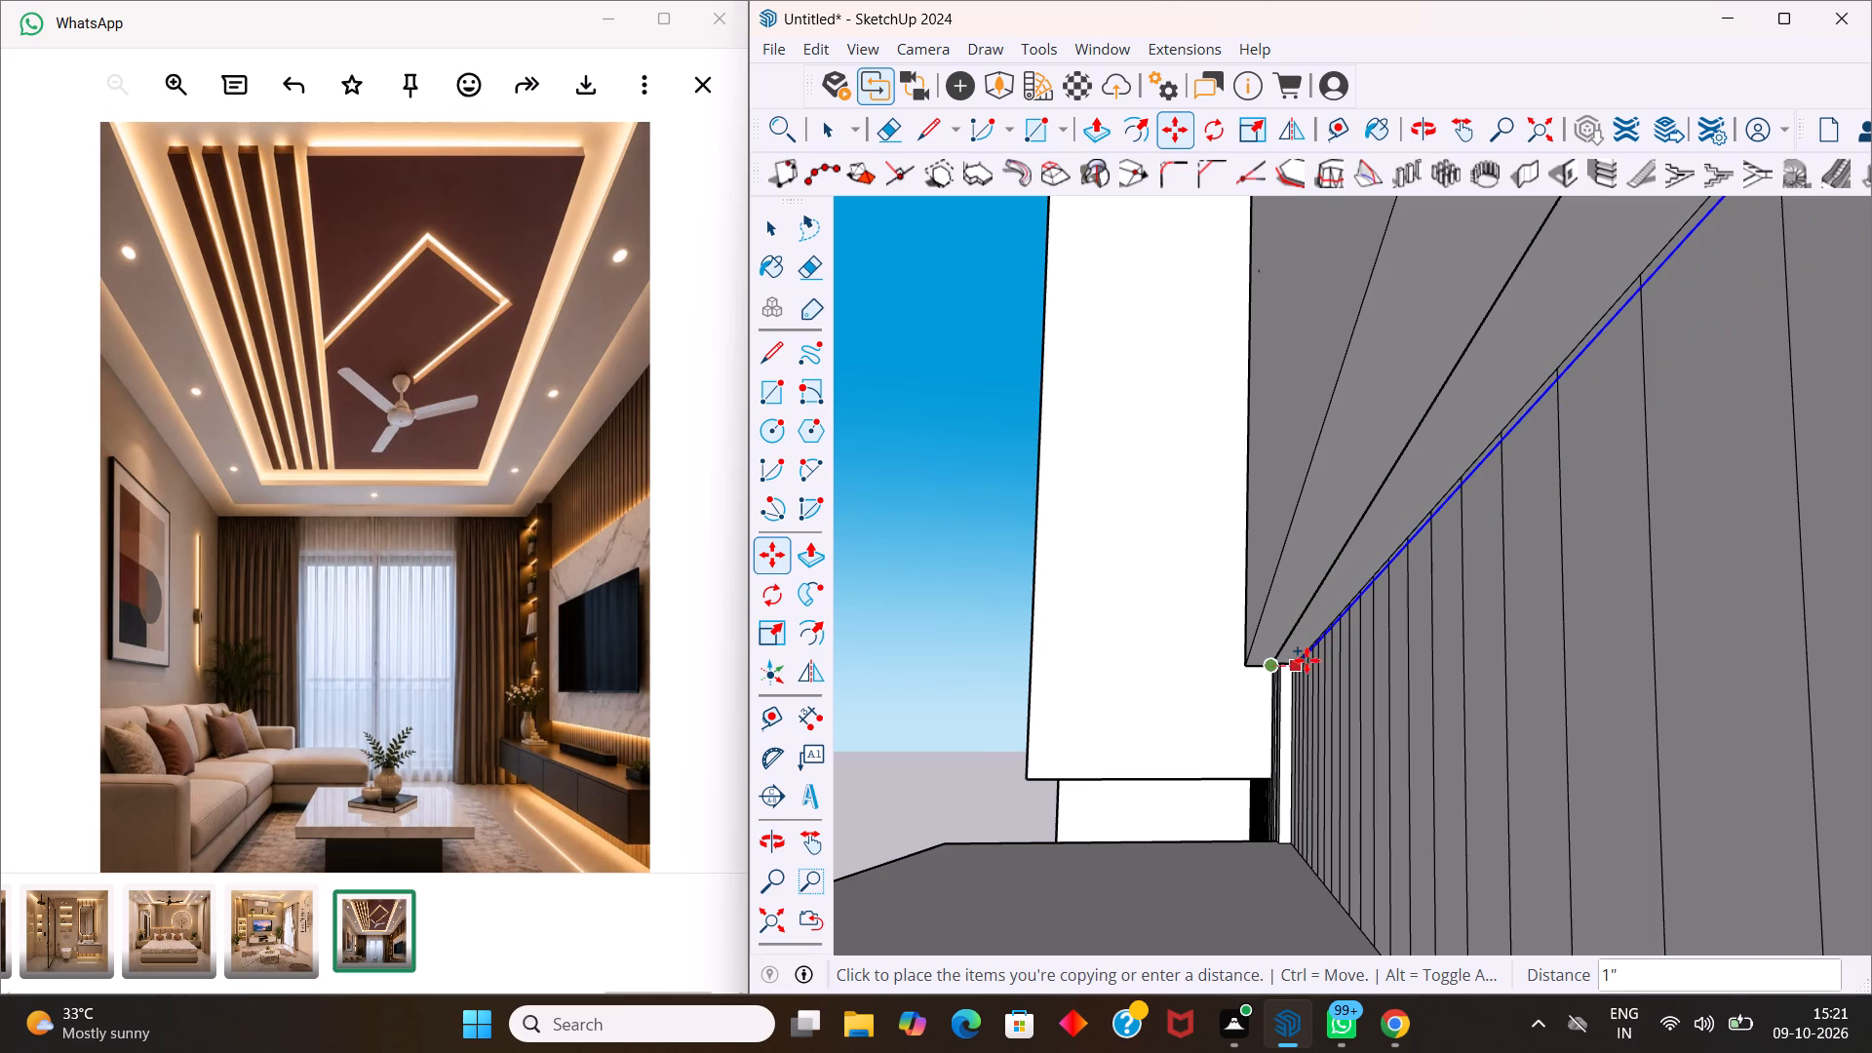
scroll(1302, 663, "up", 19)
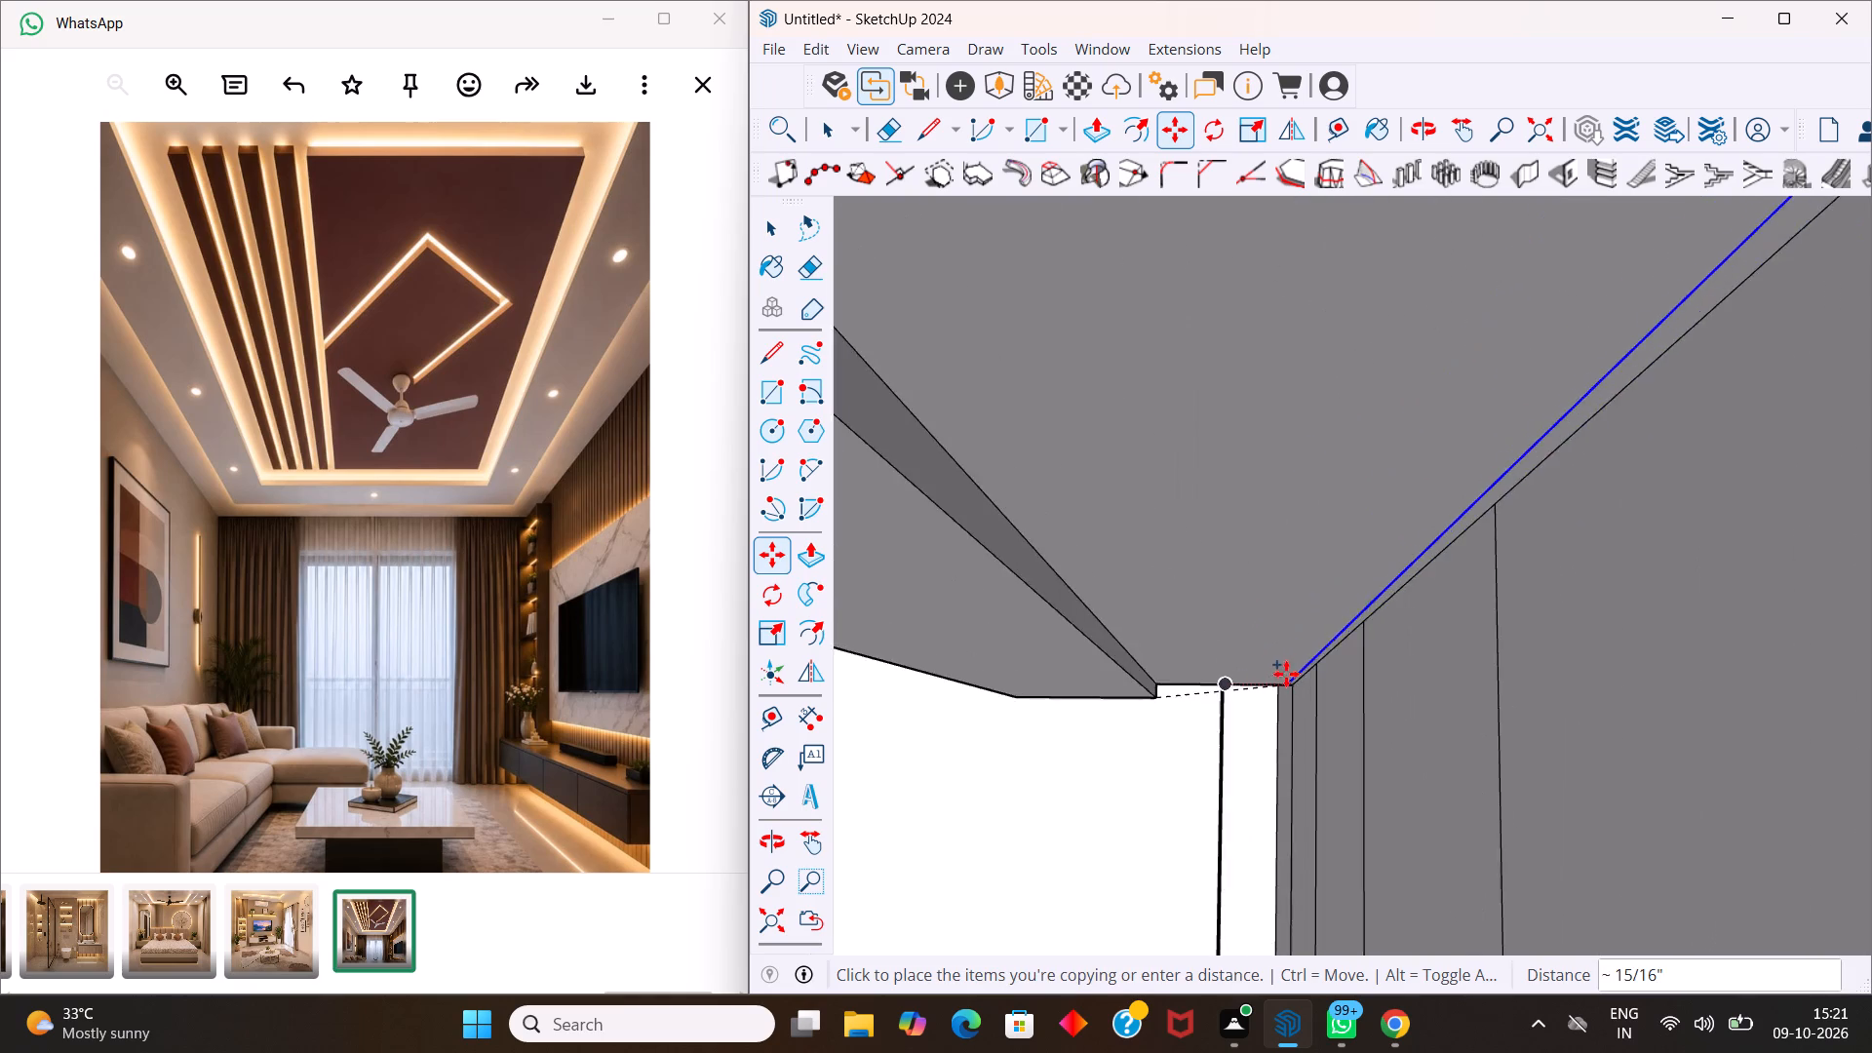
scroll(1286, 674, "up", 4)
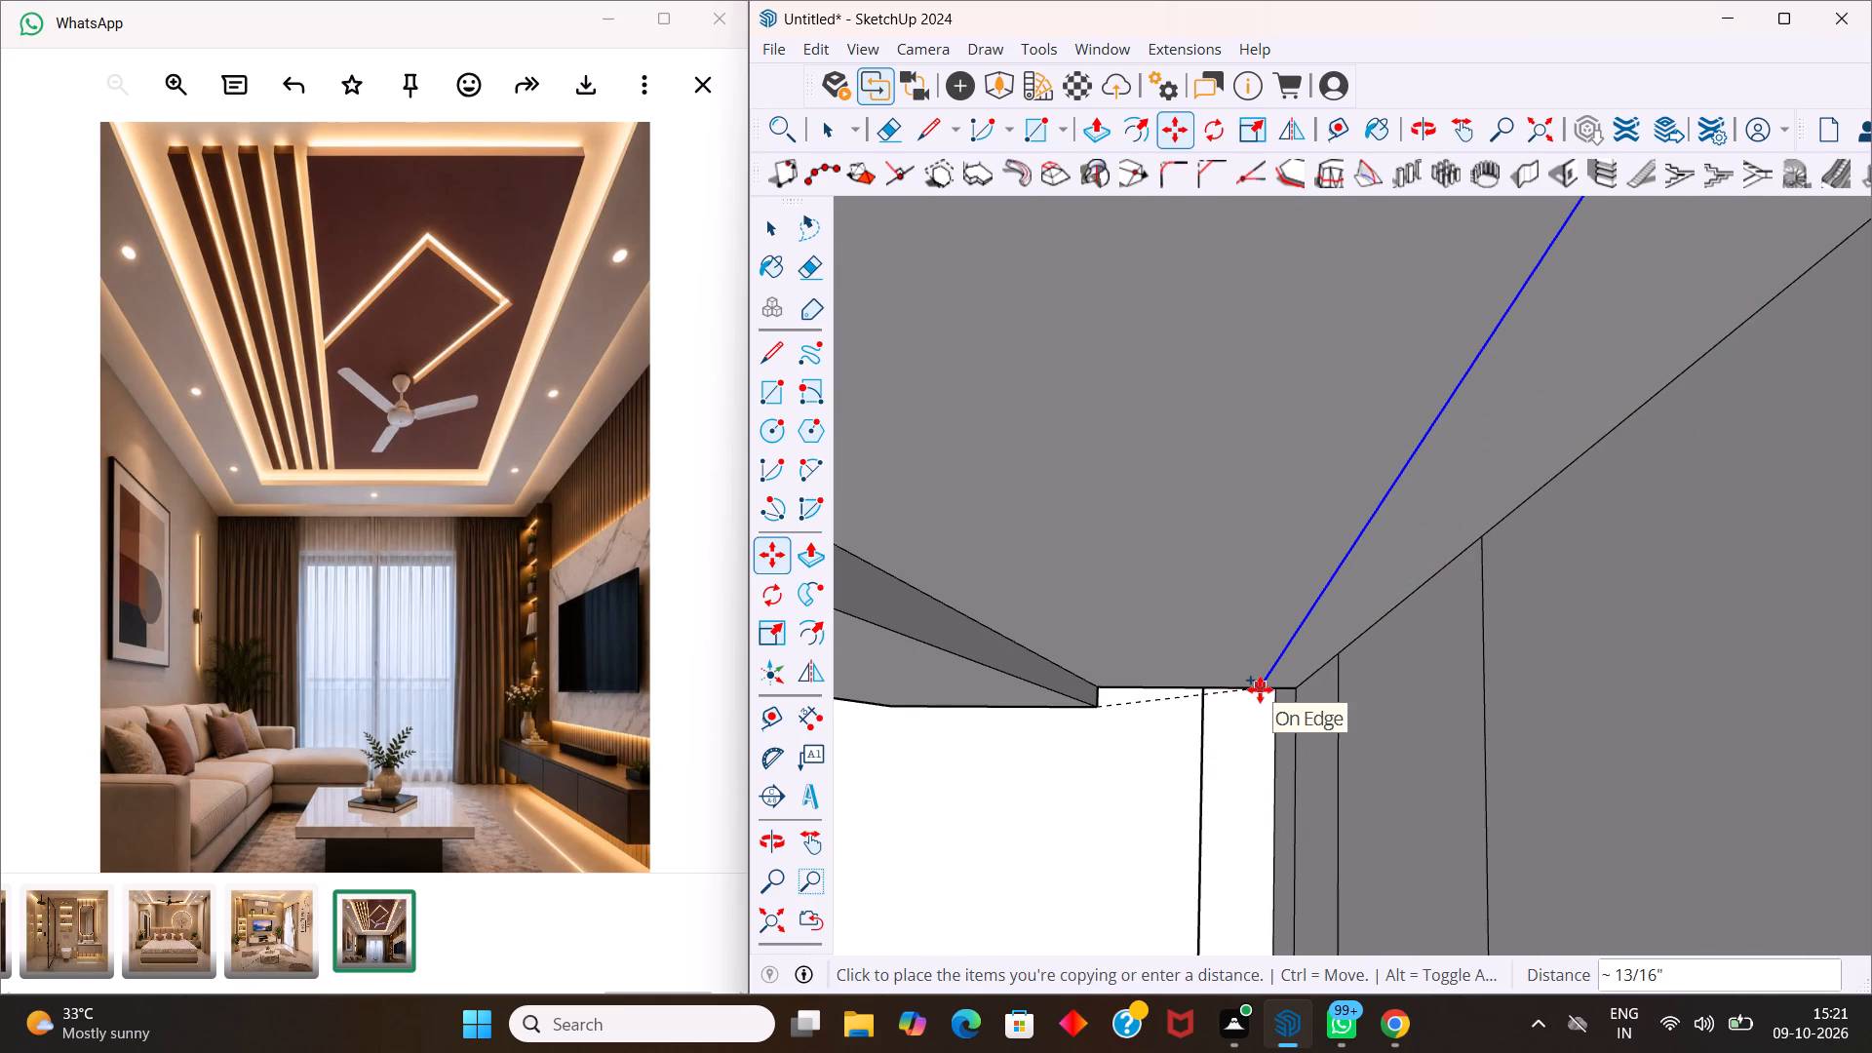
left_click(1260, 688)
key("space")
Pull the first alternate slat strip beneath the TV panel's far end out about 3/16", up to the new edge.
middle_click_drag(1270, 712, 1342, 720)
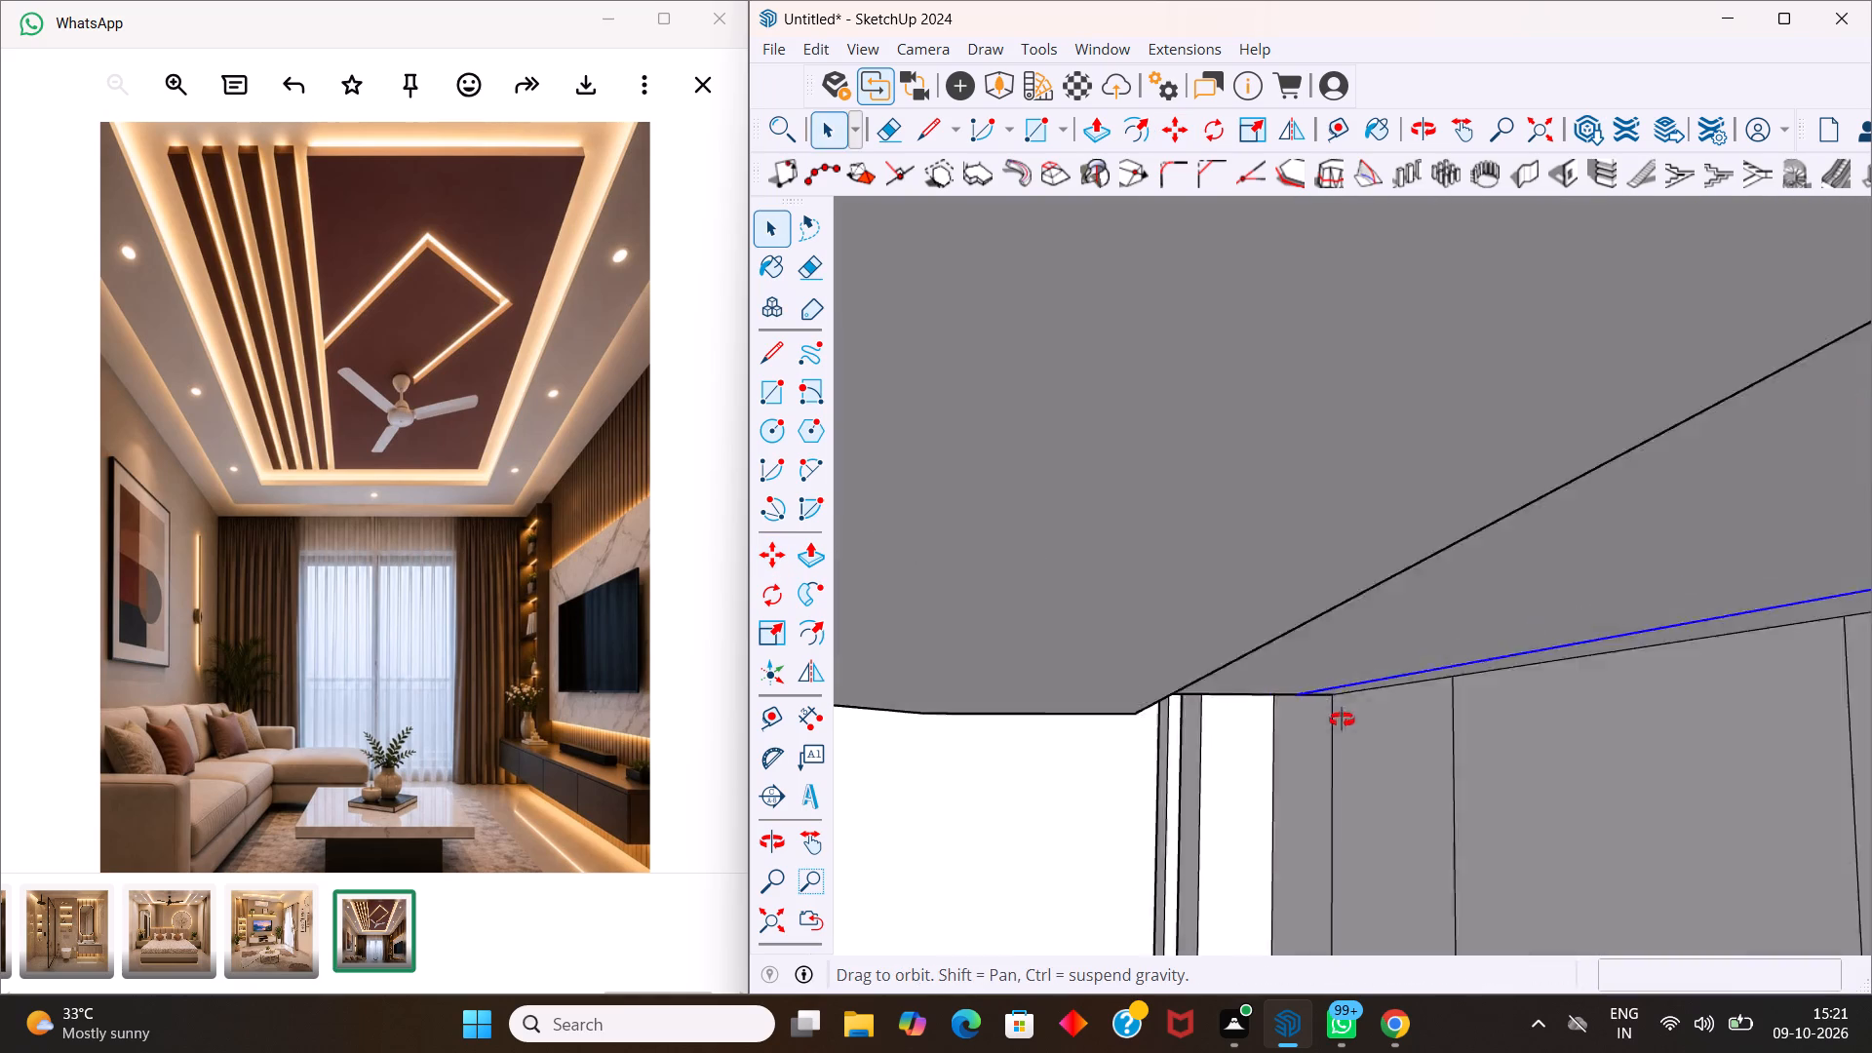
middle_click_drag(1342, 720, 1437, 682)
middle_click(1437, 682)
left_click(1500, 715)
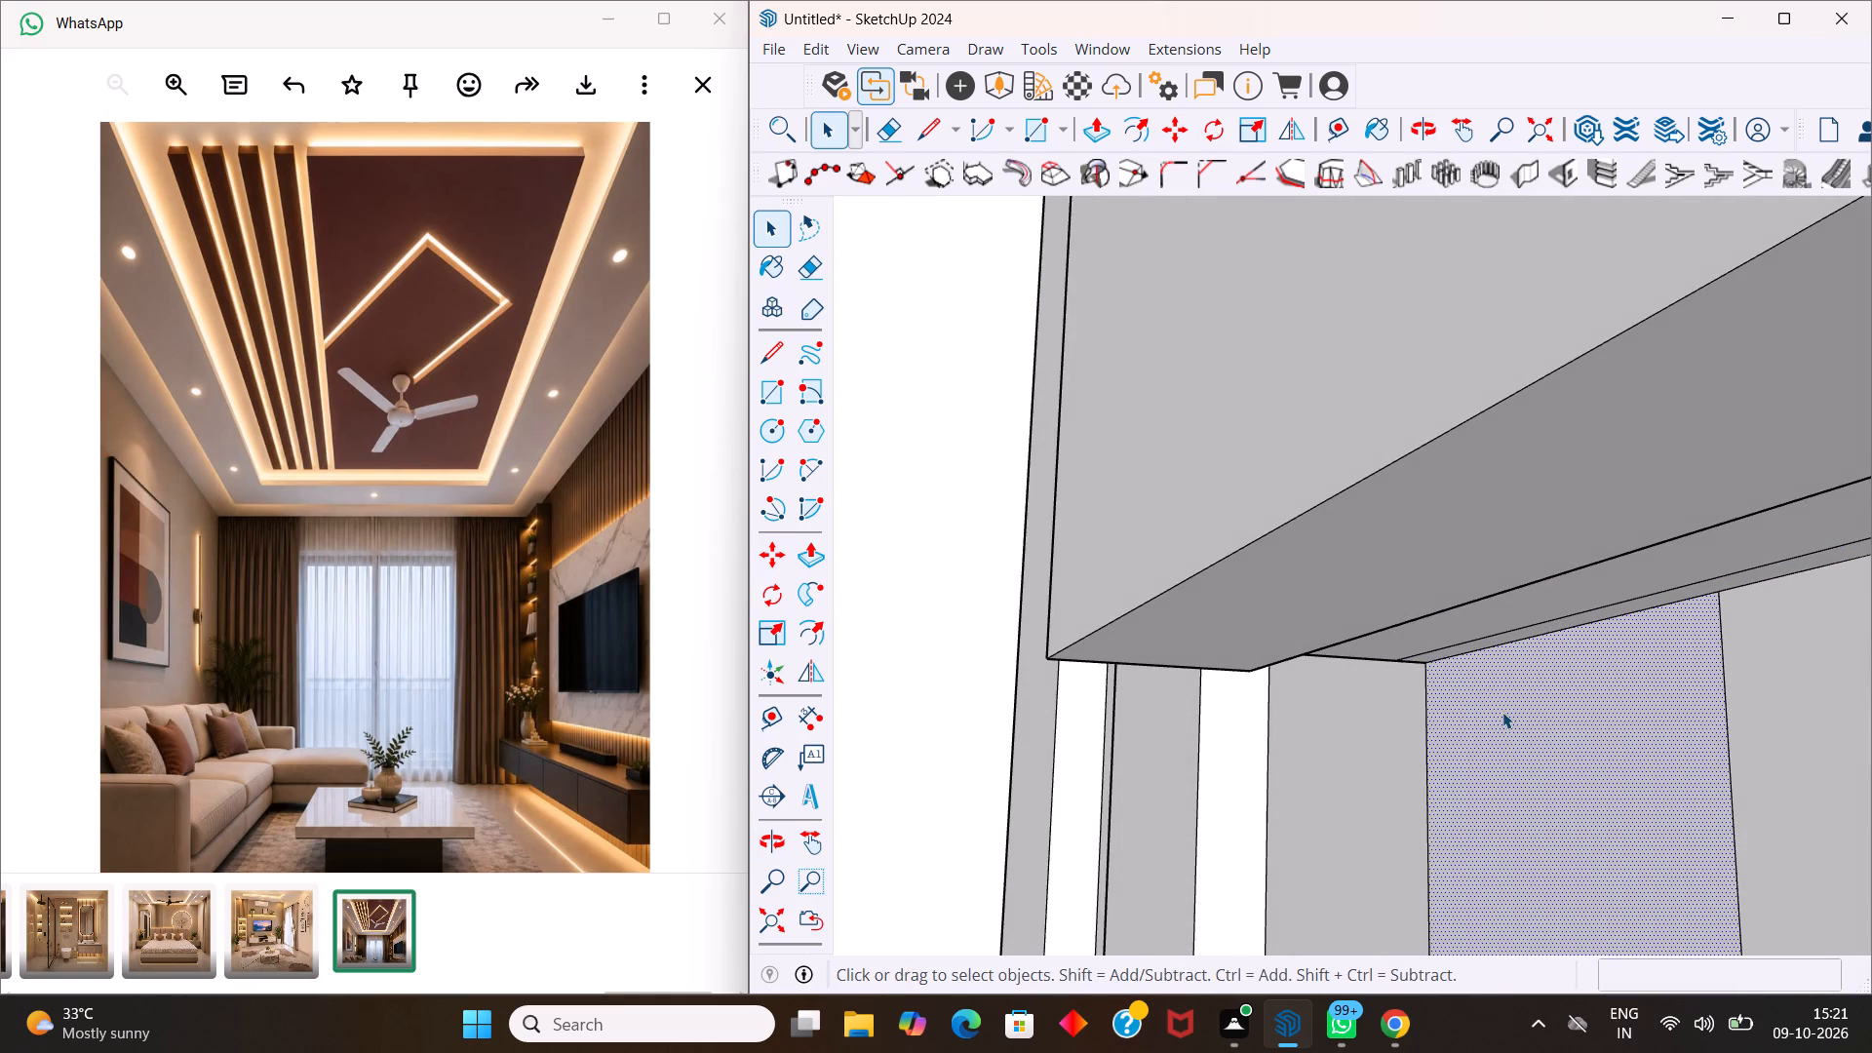
key("p")
left_click_drag(1503, 703, 1466, 670)
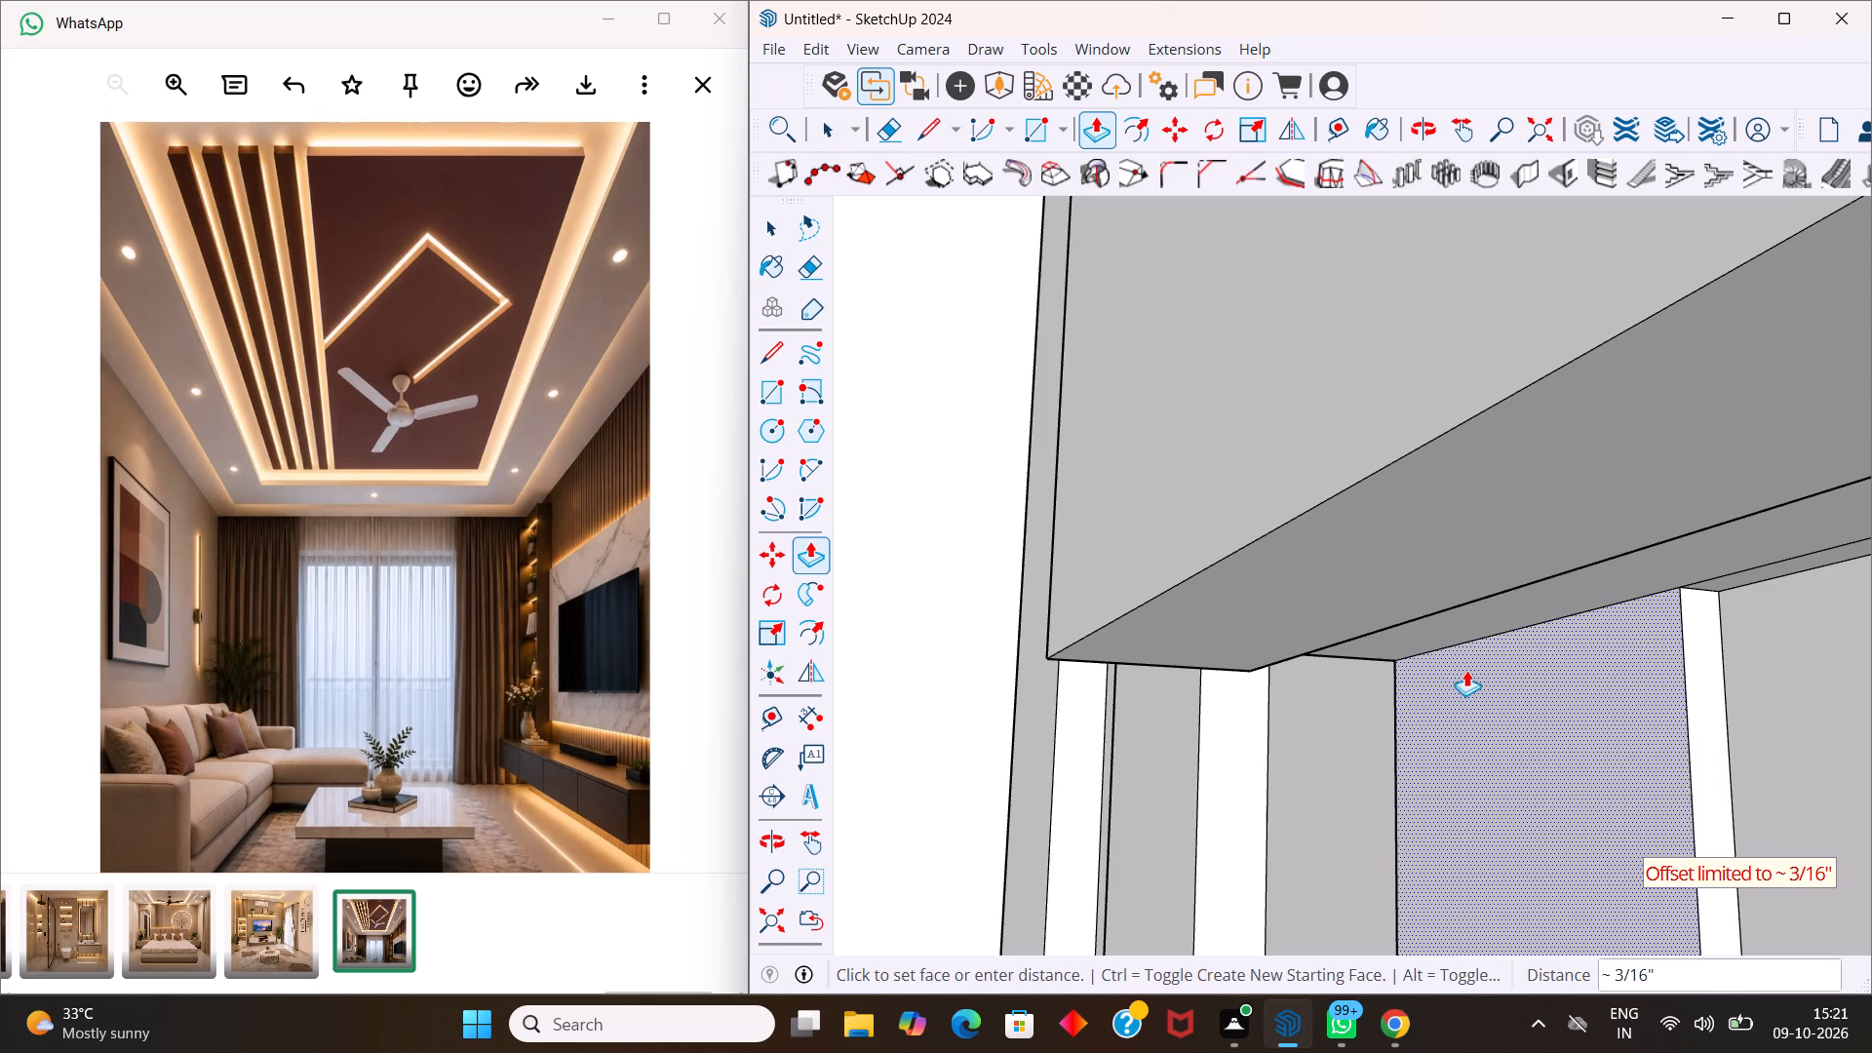
left_click_drag(1466, 670, 1465, 667)
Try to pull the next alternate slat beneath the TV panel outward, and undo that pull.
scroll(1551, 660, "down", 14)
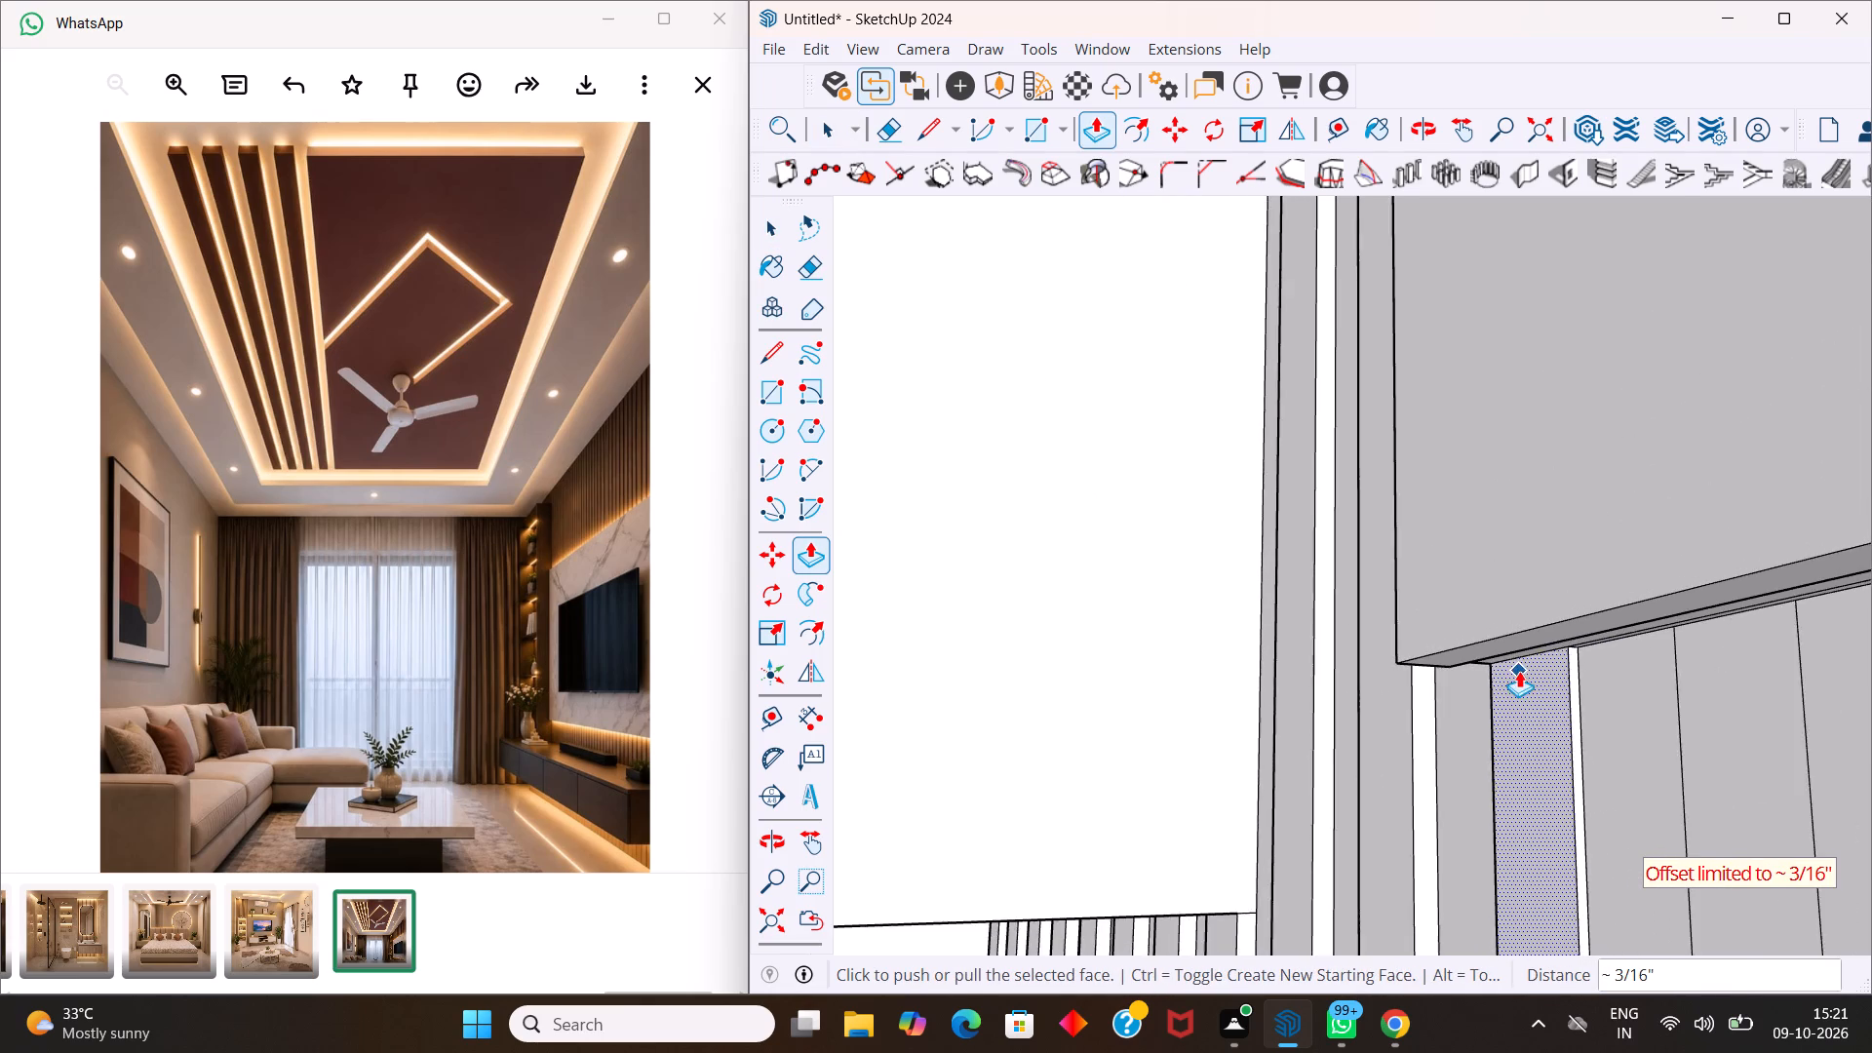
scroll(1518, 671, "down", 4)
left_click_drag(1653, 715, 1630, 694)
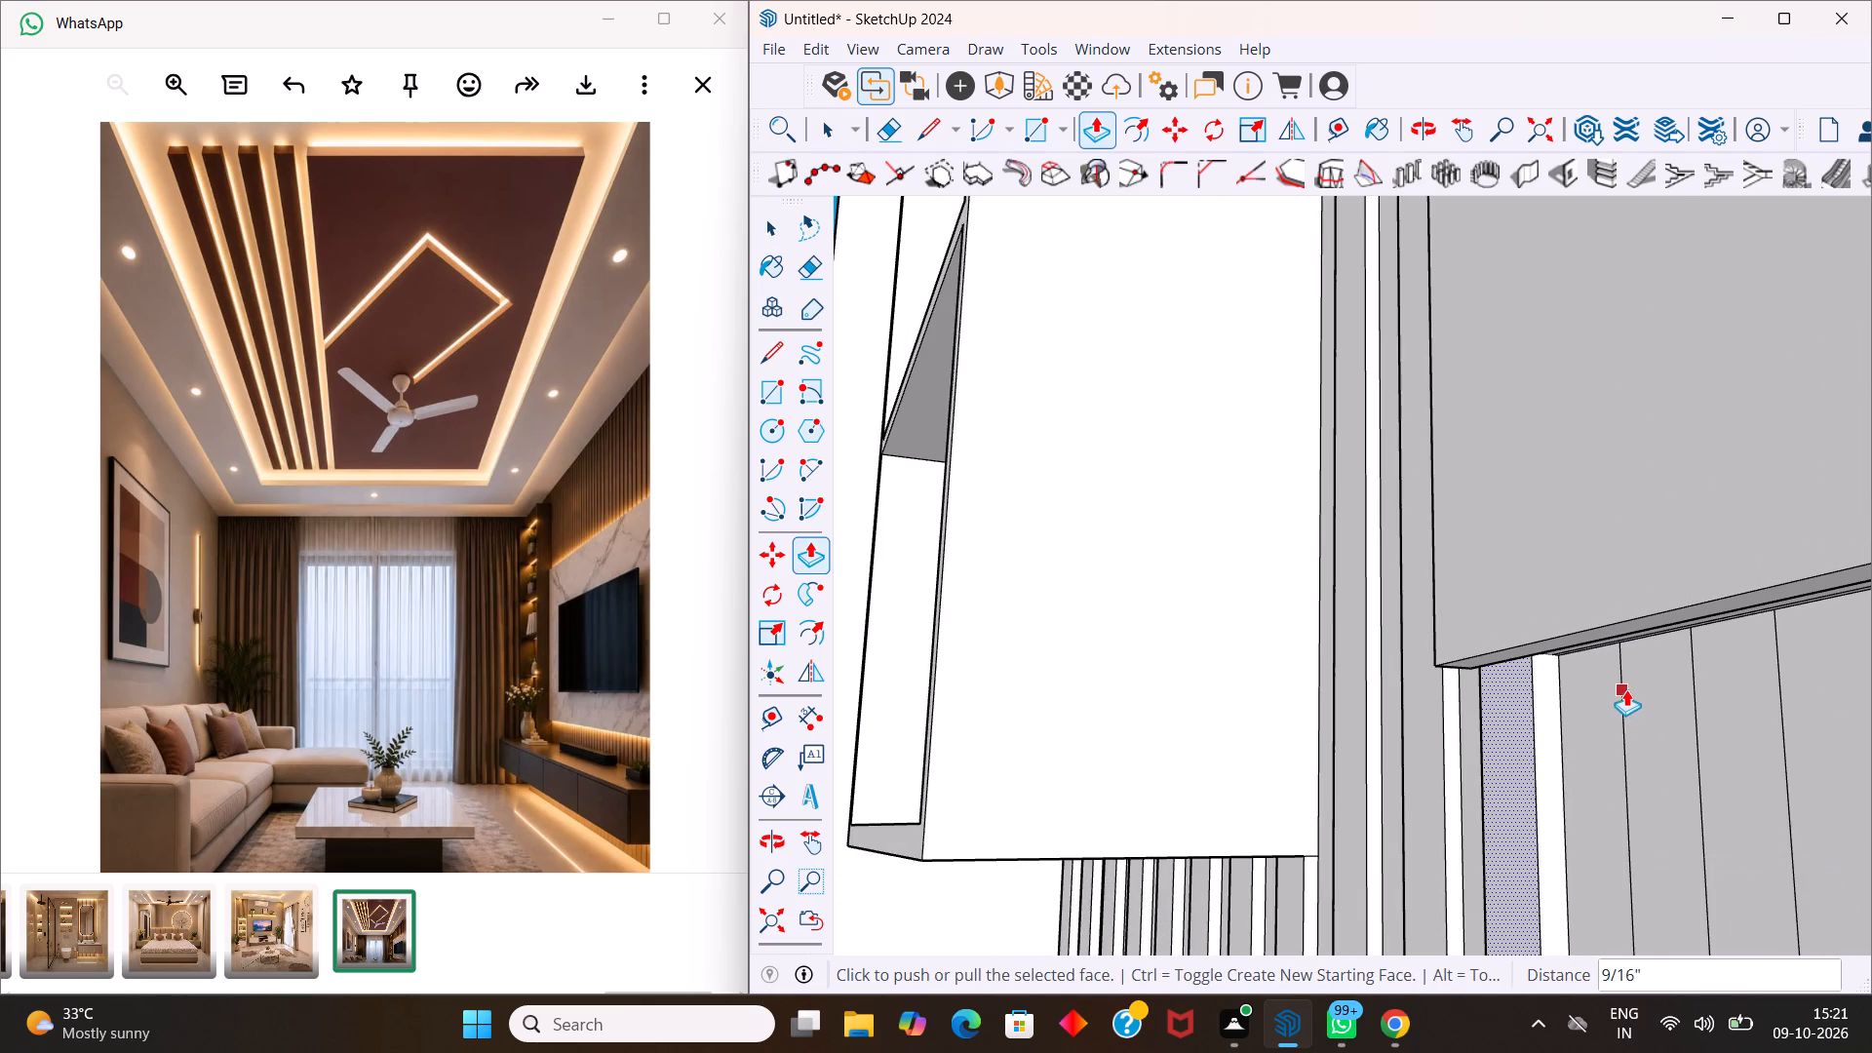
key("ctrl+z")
Pull the next five alternate slat strips beneath the TV panel out about 3/16" each.
left_click_drag(1649, 670, 1638, 659)
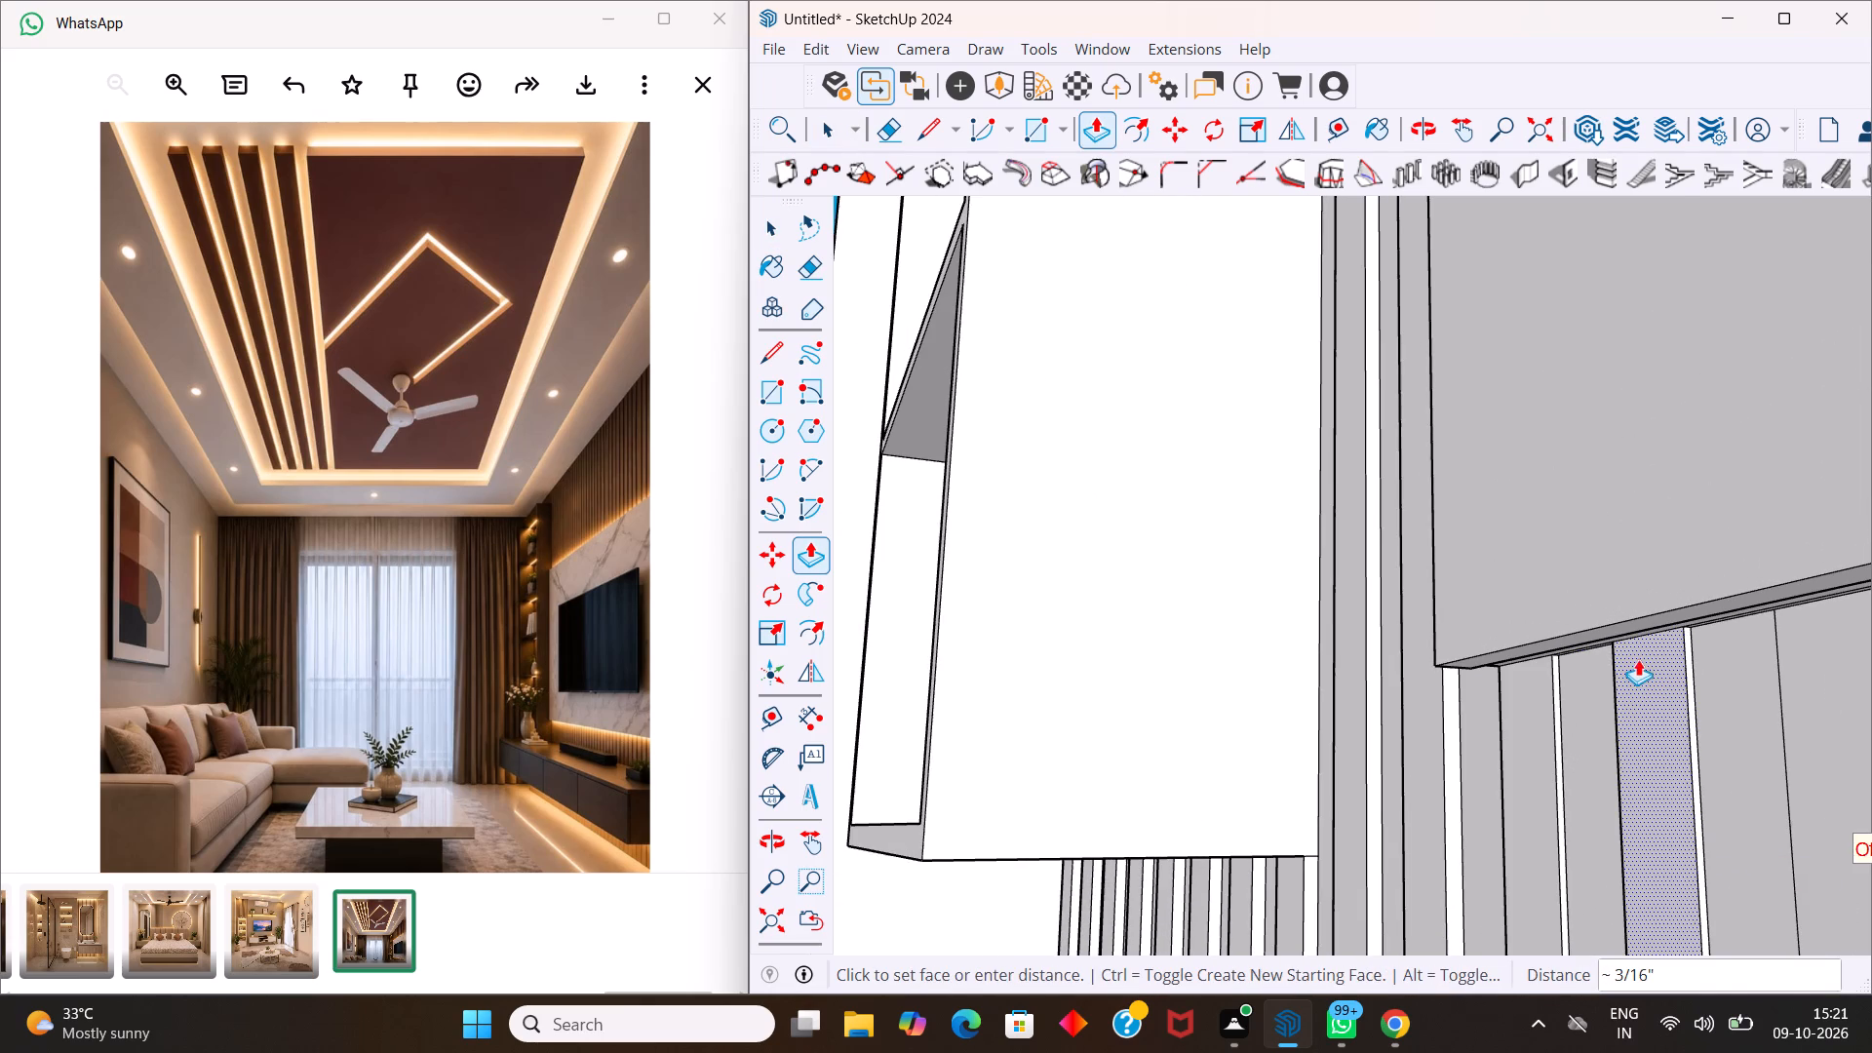
left_click_drag(1638, 659, 1638, 658)
left_click_drag(1793, 664, 1777, 639)
scroll(1540, 675, "down", 6)
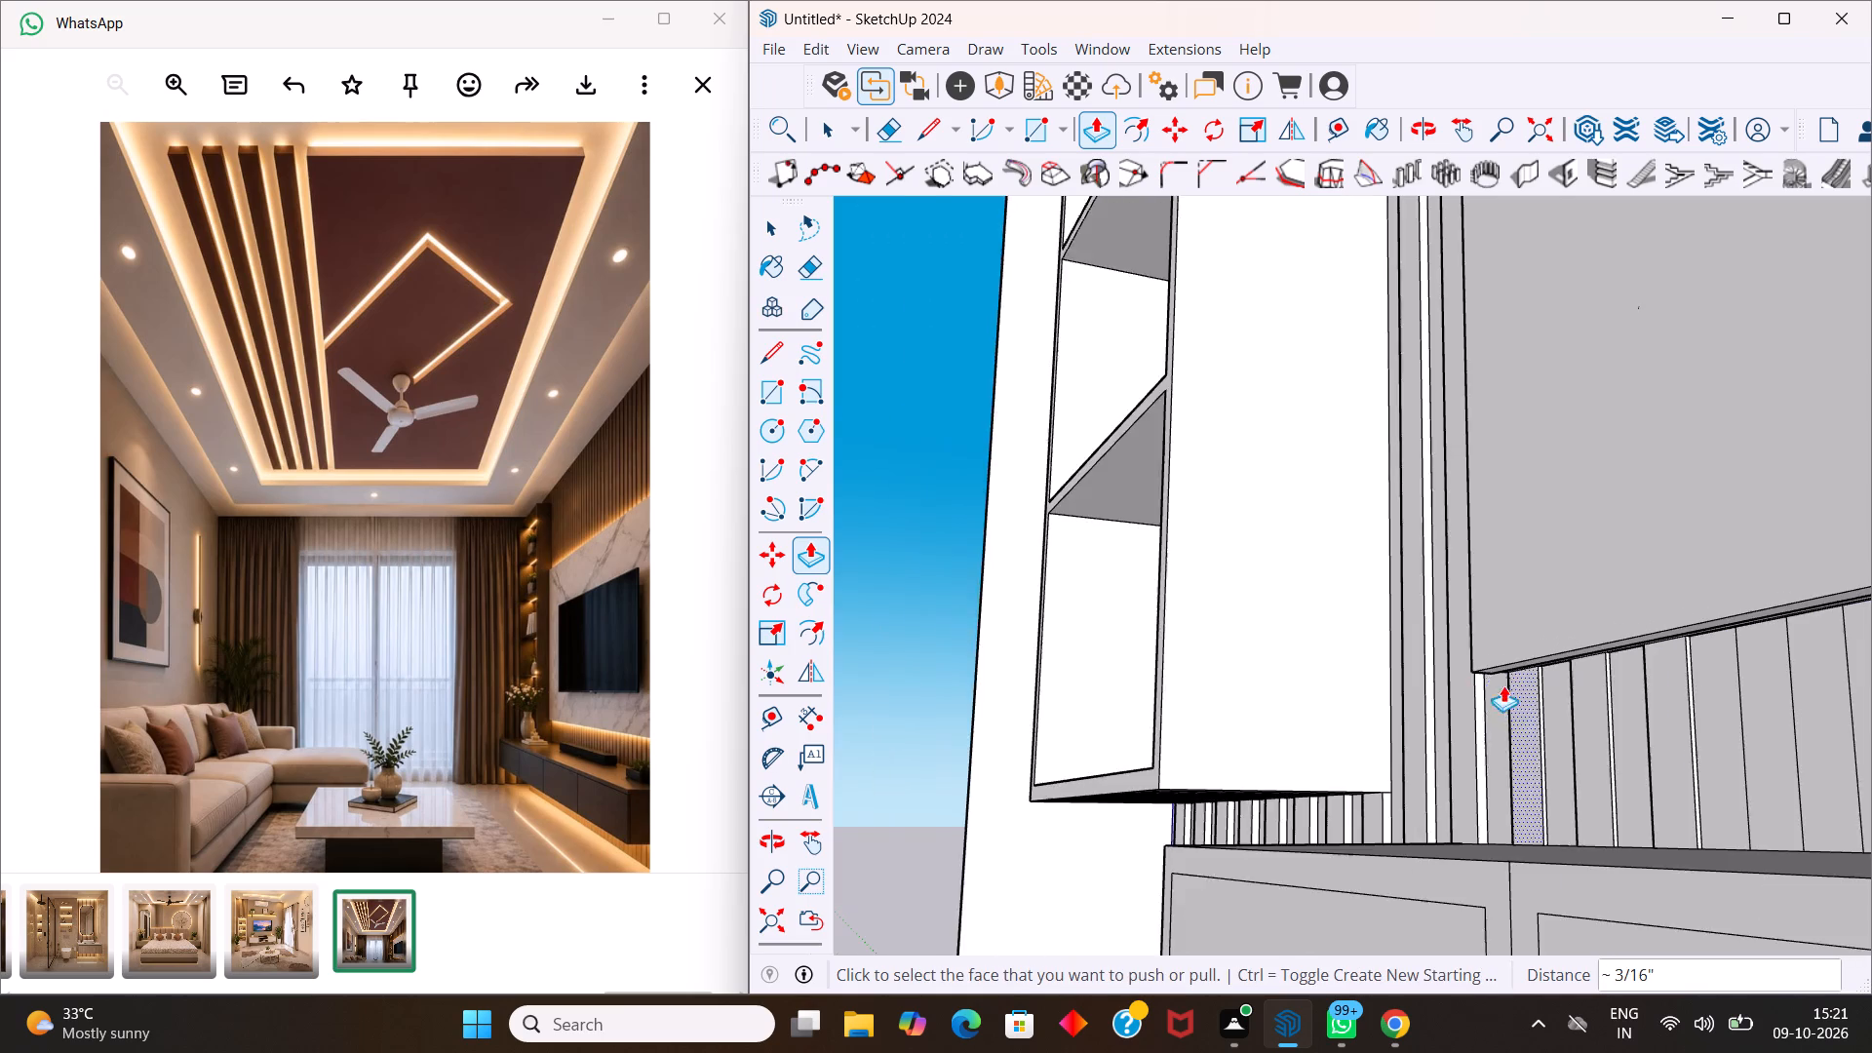
scroll(1433, 671, "down", 5)
scroll(1669, 681, "up", 10)
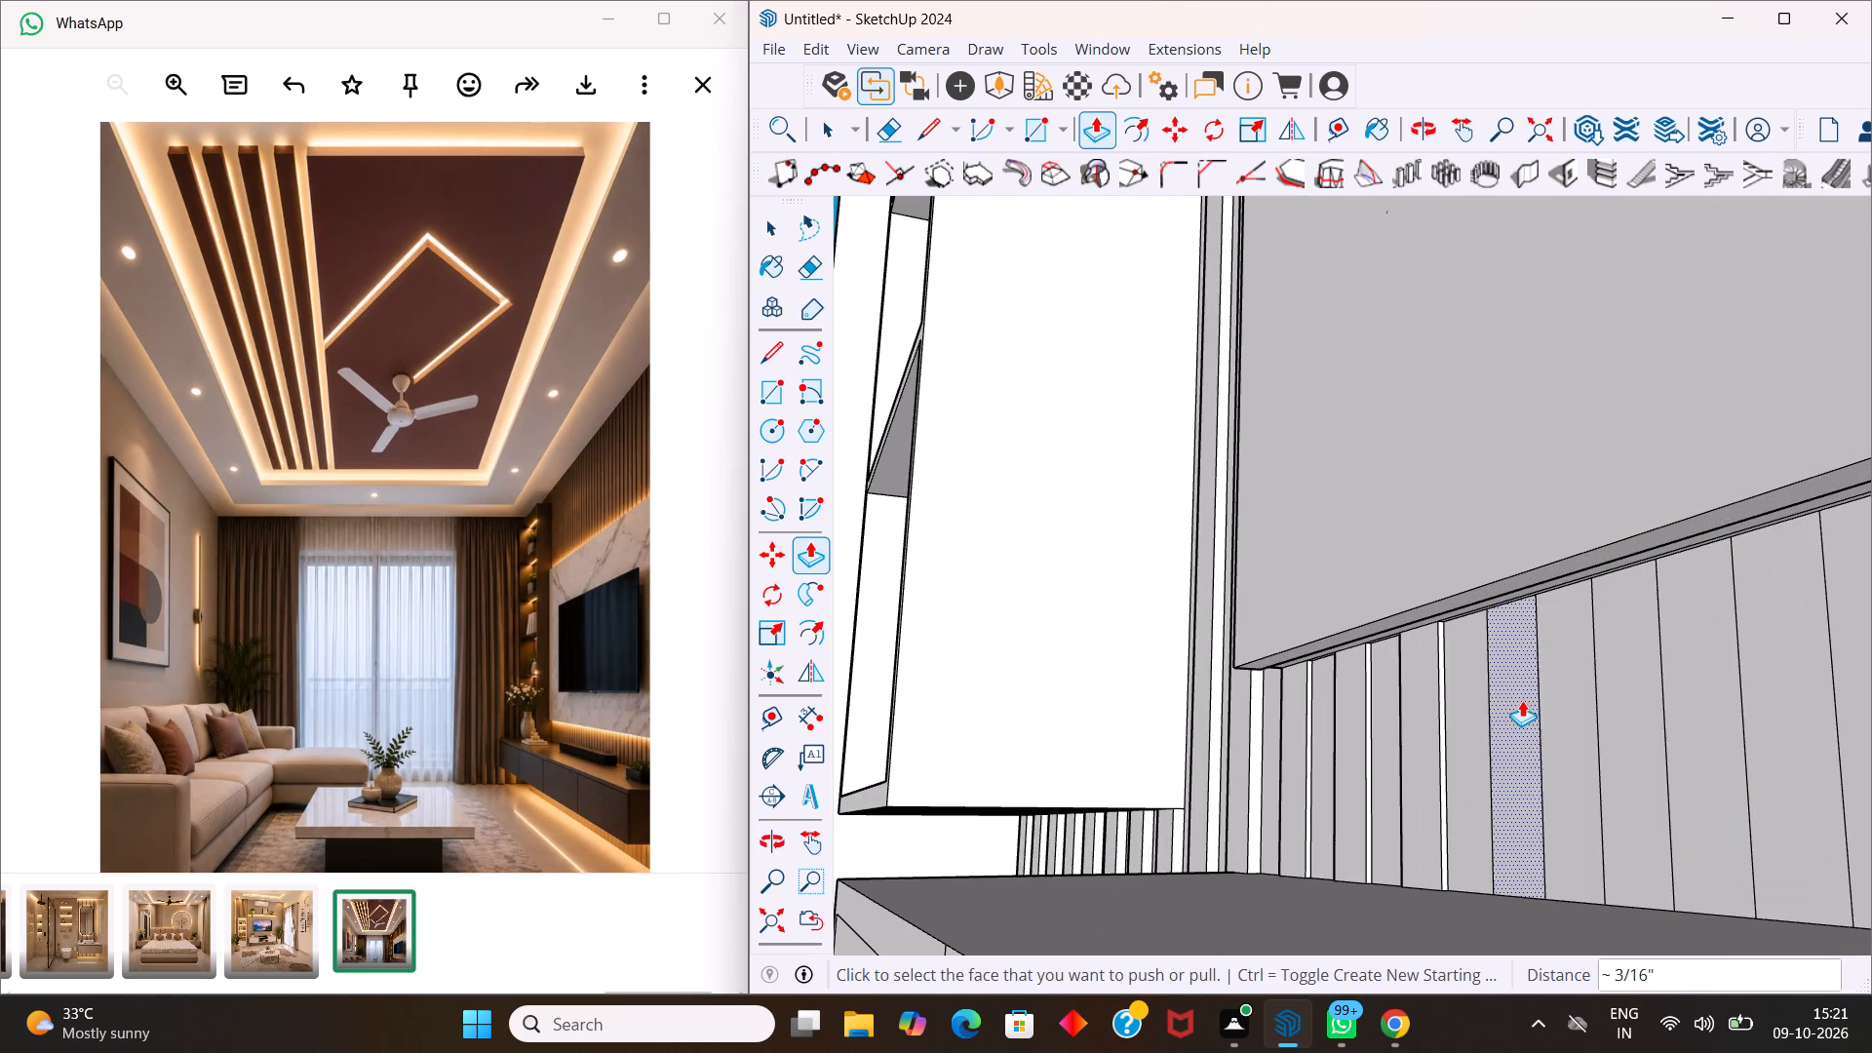
left_click_drag(1522, 700, 1509, 690)
left_click_drag(1634, 686, 1610, 665)
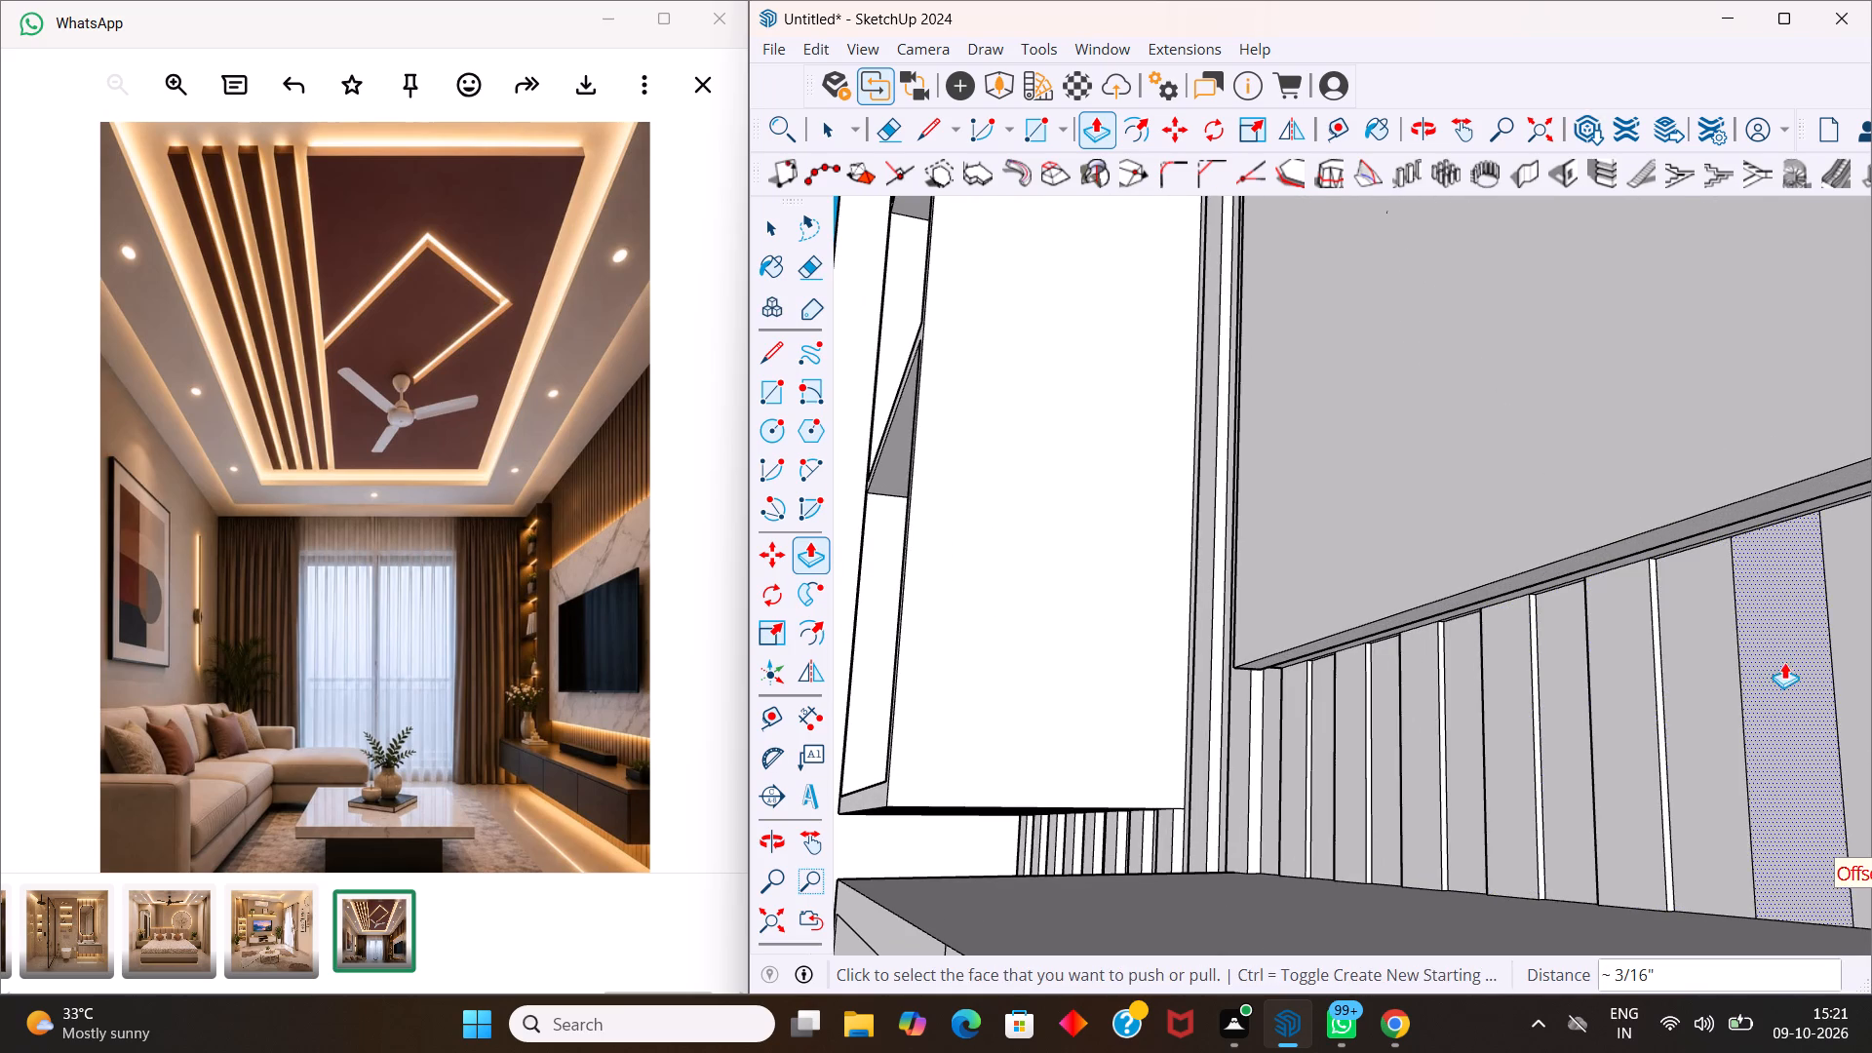
left_click_drag(1785, 662, 1750, 604)
Pull four more alternate slat strips beneath the TV panel's middle section out about 3/16" each.
scroll(1592, 621, "down", 11)
scroll(1743, 638, "up", 8)
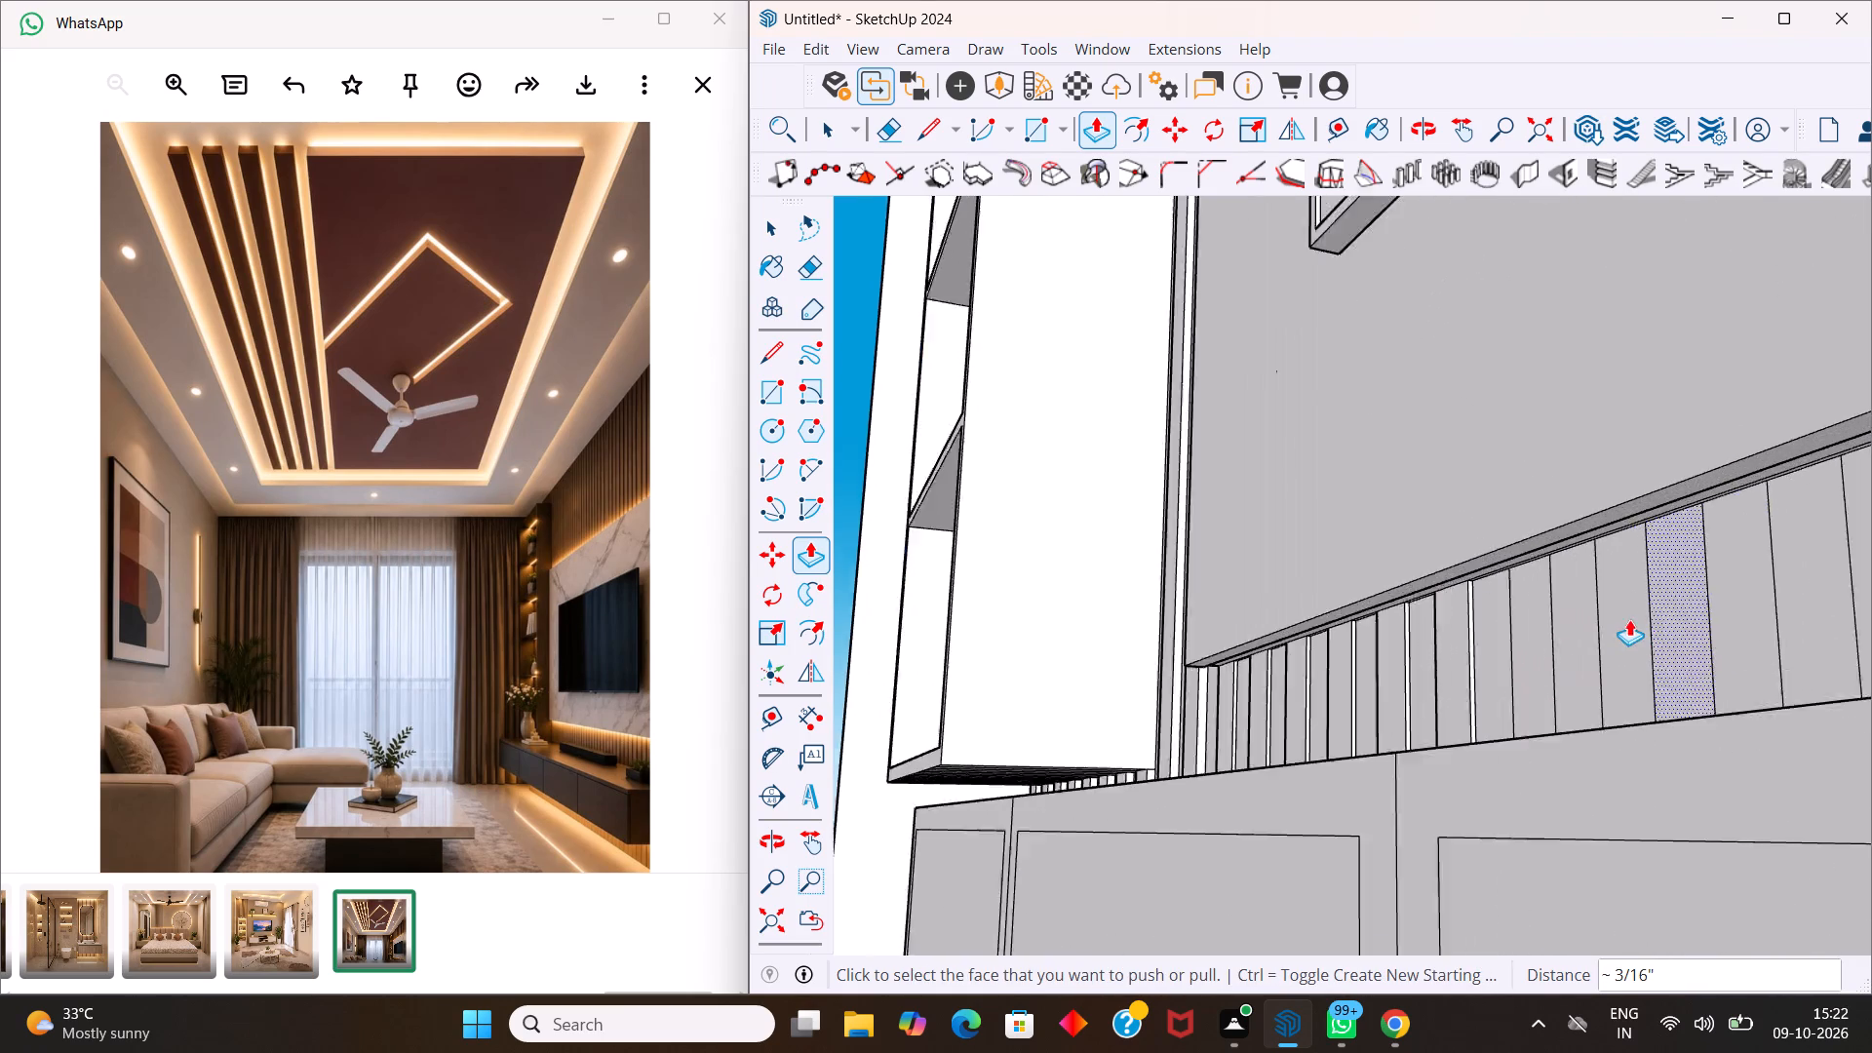
scroll(1629, 619, "up", 7)
left_click_drag(1464, 660, 1437, 642)
left_click_drag(1605, 663, 1585, 629)
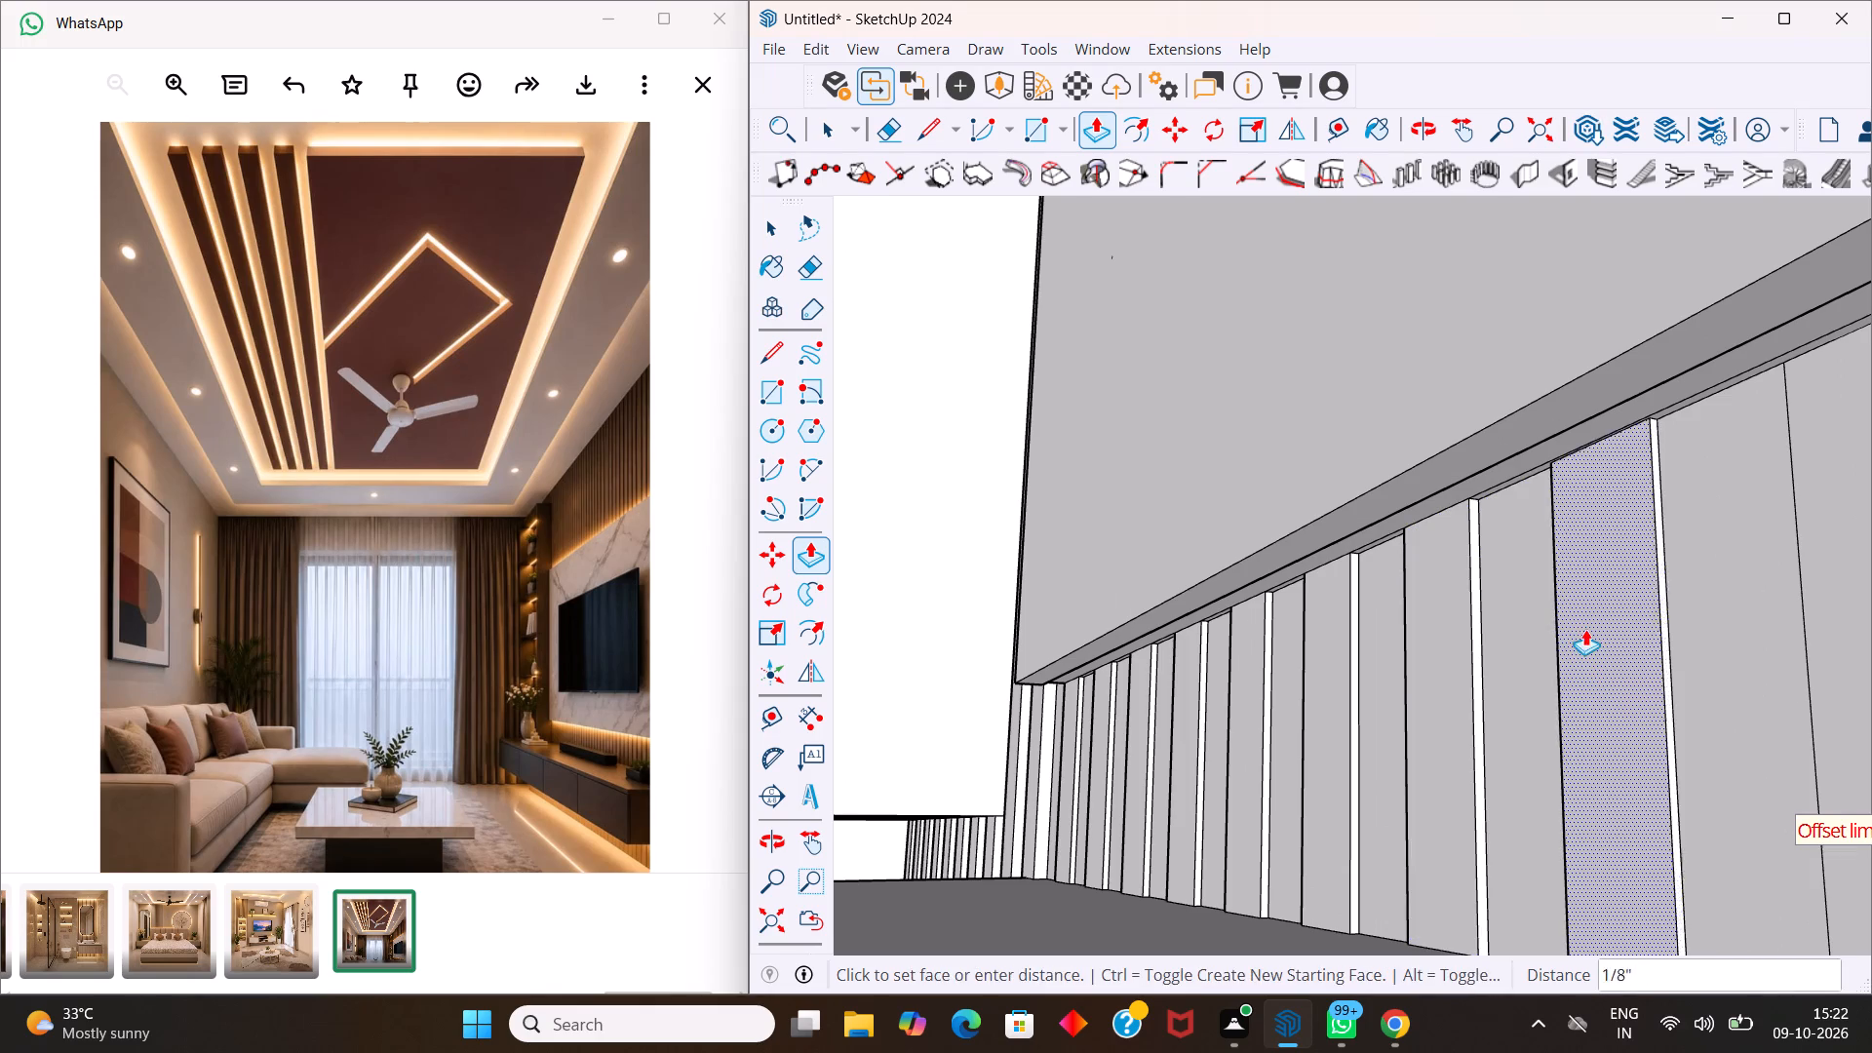
left_click_drag(1585, 629, 1579, 620)
scroll(1555, 612, "down", 6)
left_click_drag(1735, 628, 1704, 590)
scroll(1527, 609, "down", 5)
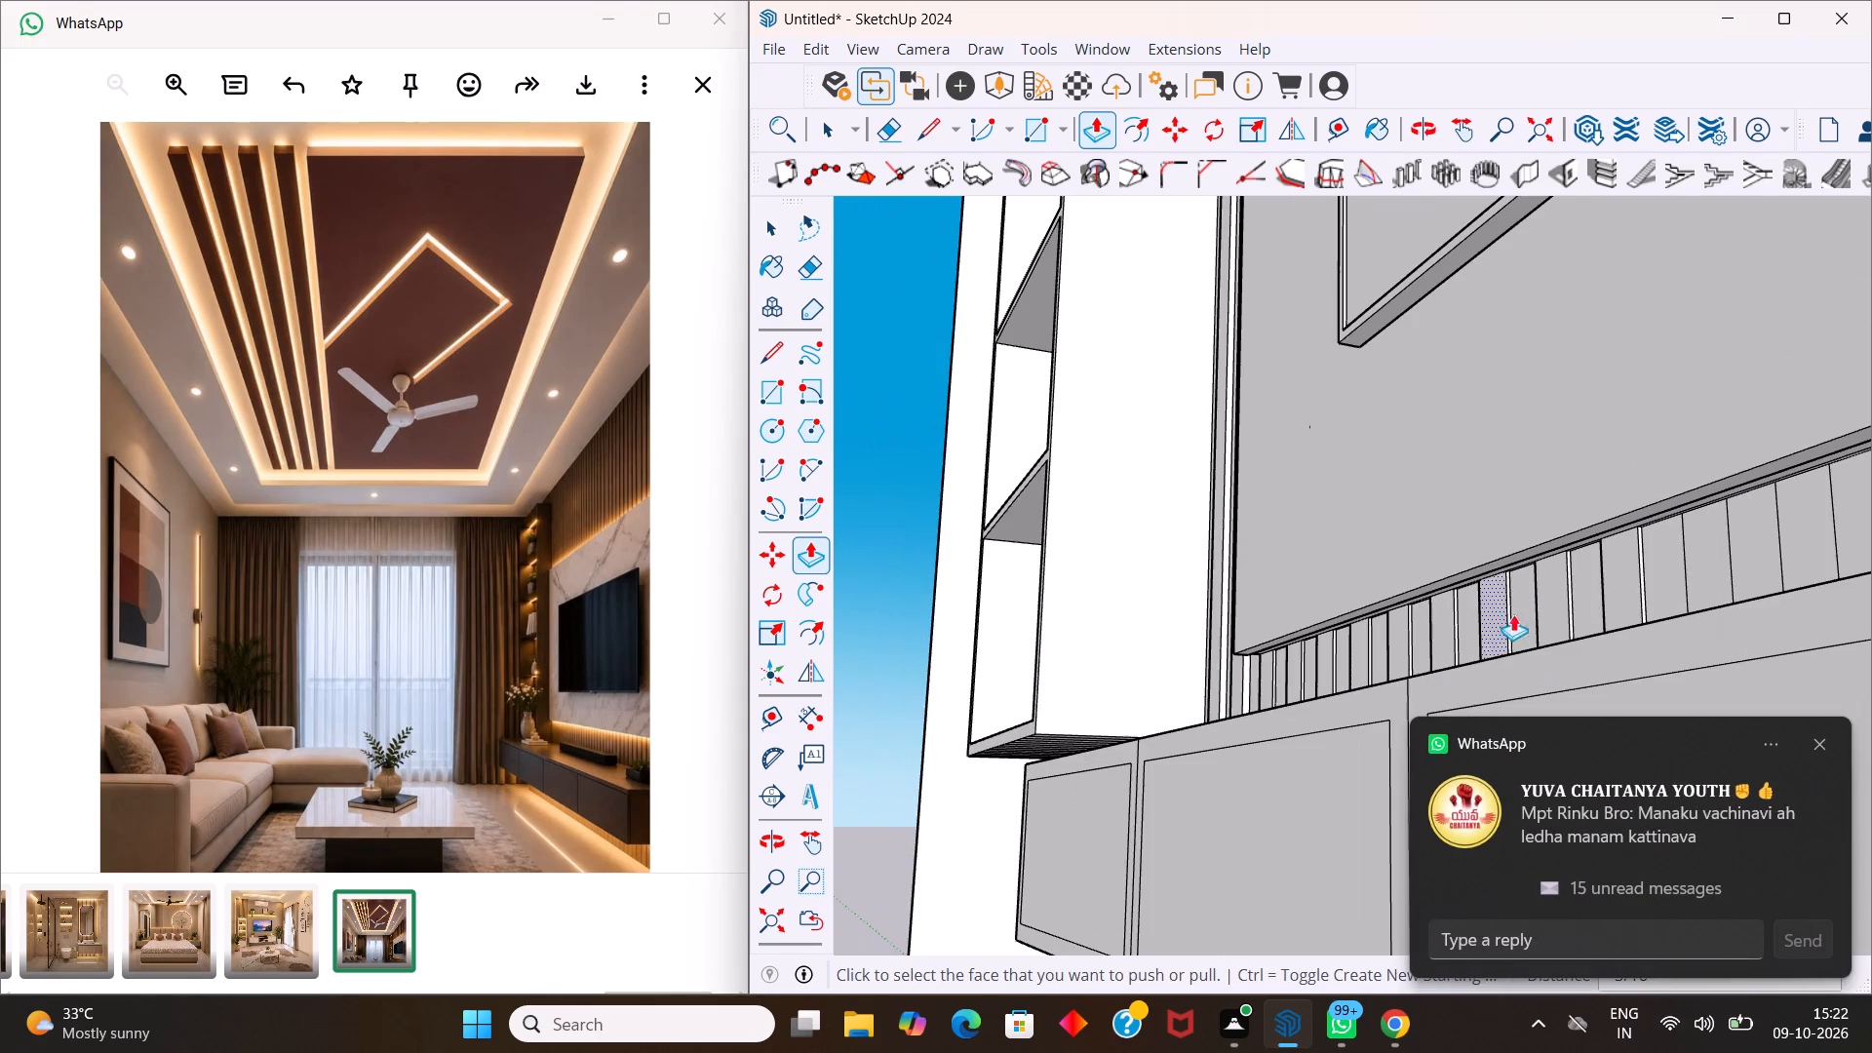
scroll(1696, 569, "up", 4)
left_click_drag(1698, 571, 1687, 554)
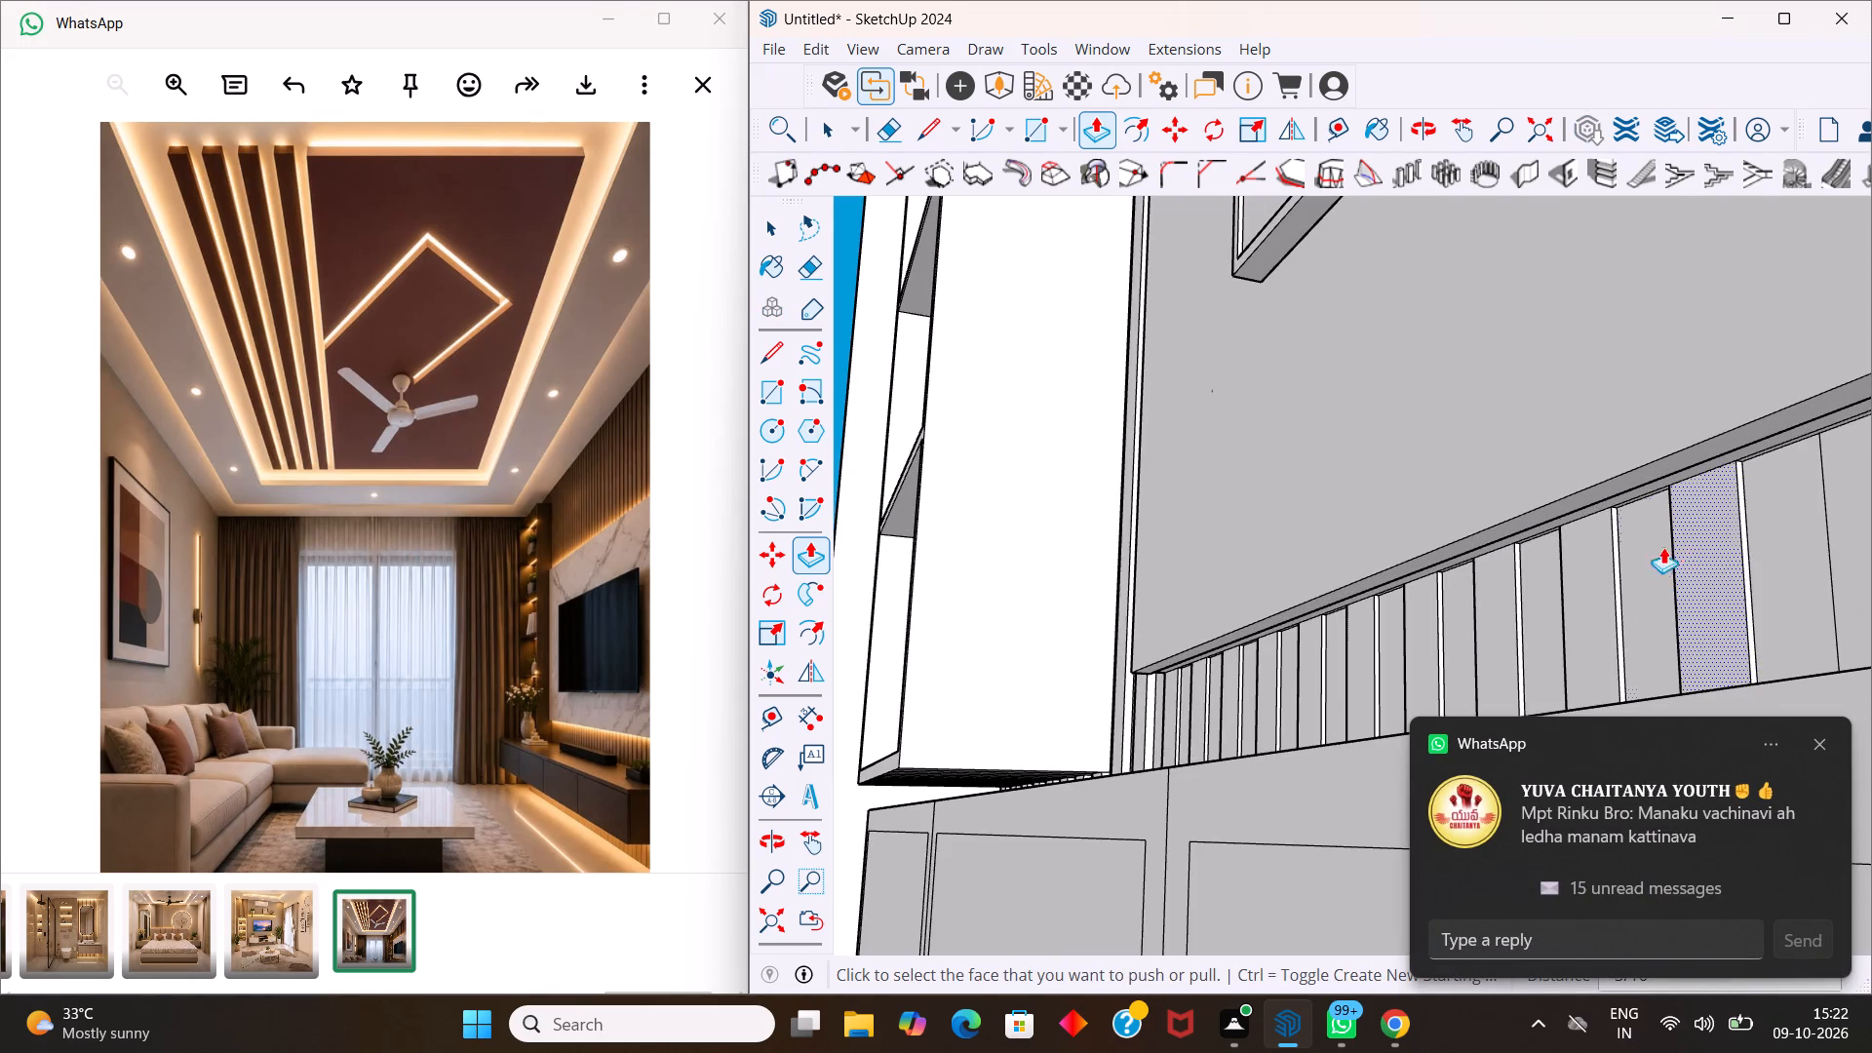
Pull the following four alternate slat strips beneath the TV panel out about 3/16" each, continuing toward its near end.
scroll(1541, 561, "down", 11)
scroll(1795, 510, "up", 14)
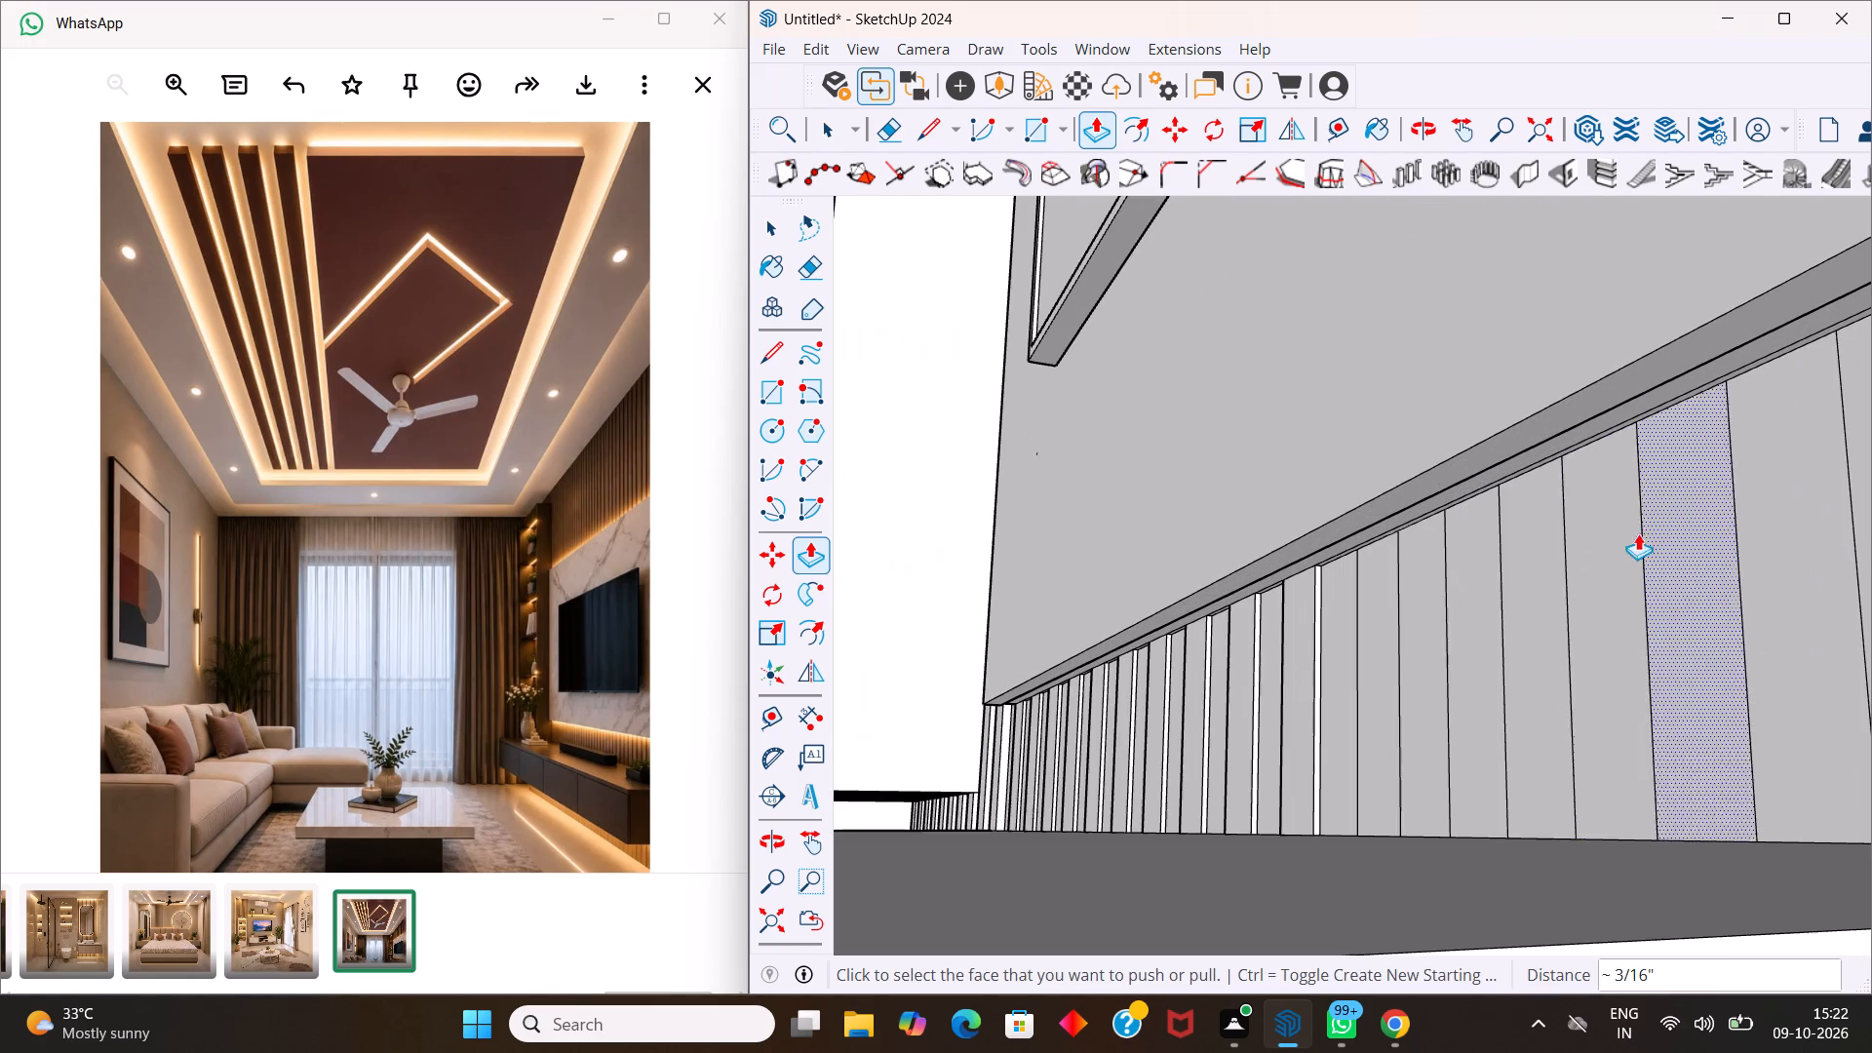
left_click_drag(1384, 649, 1376, 639)
left_click_drag(1487, 634, 1464, 597)
left_click_drag(1609, 603, 1568, 536)
left_click_drag(1764, 564, 1712, 495)
Pull the last three alternate slat strips at the TV panel's near end out about 3/16" each, finishing the row.
scroll(1556, 519, "down", 3)
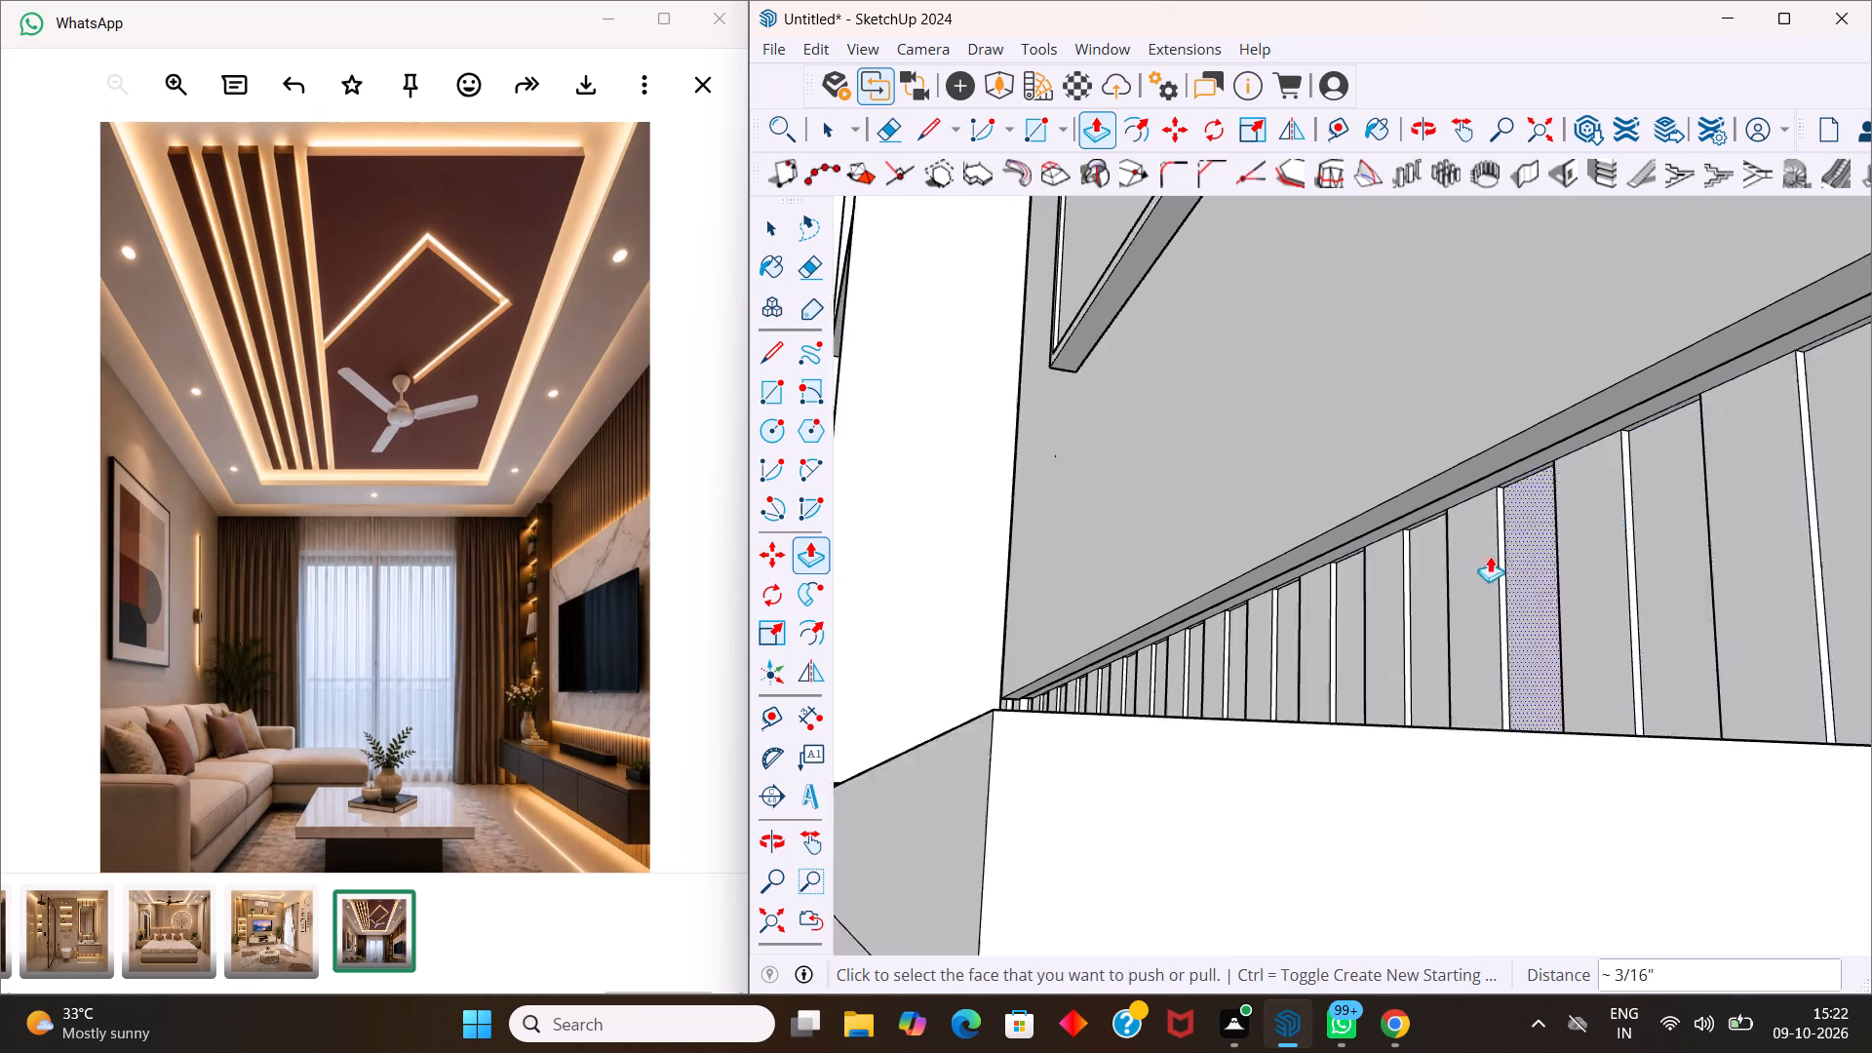
scroll(1490, 556, "down", 8)
scroll(1604, 523, "down", 5)
scroll(1657, 514, "up", 13)
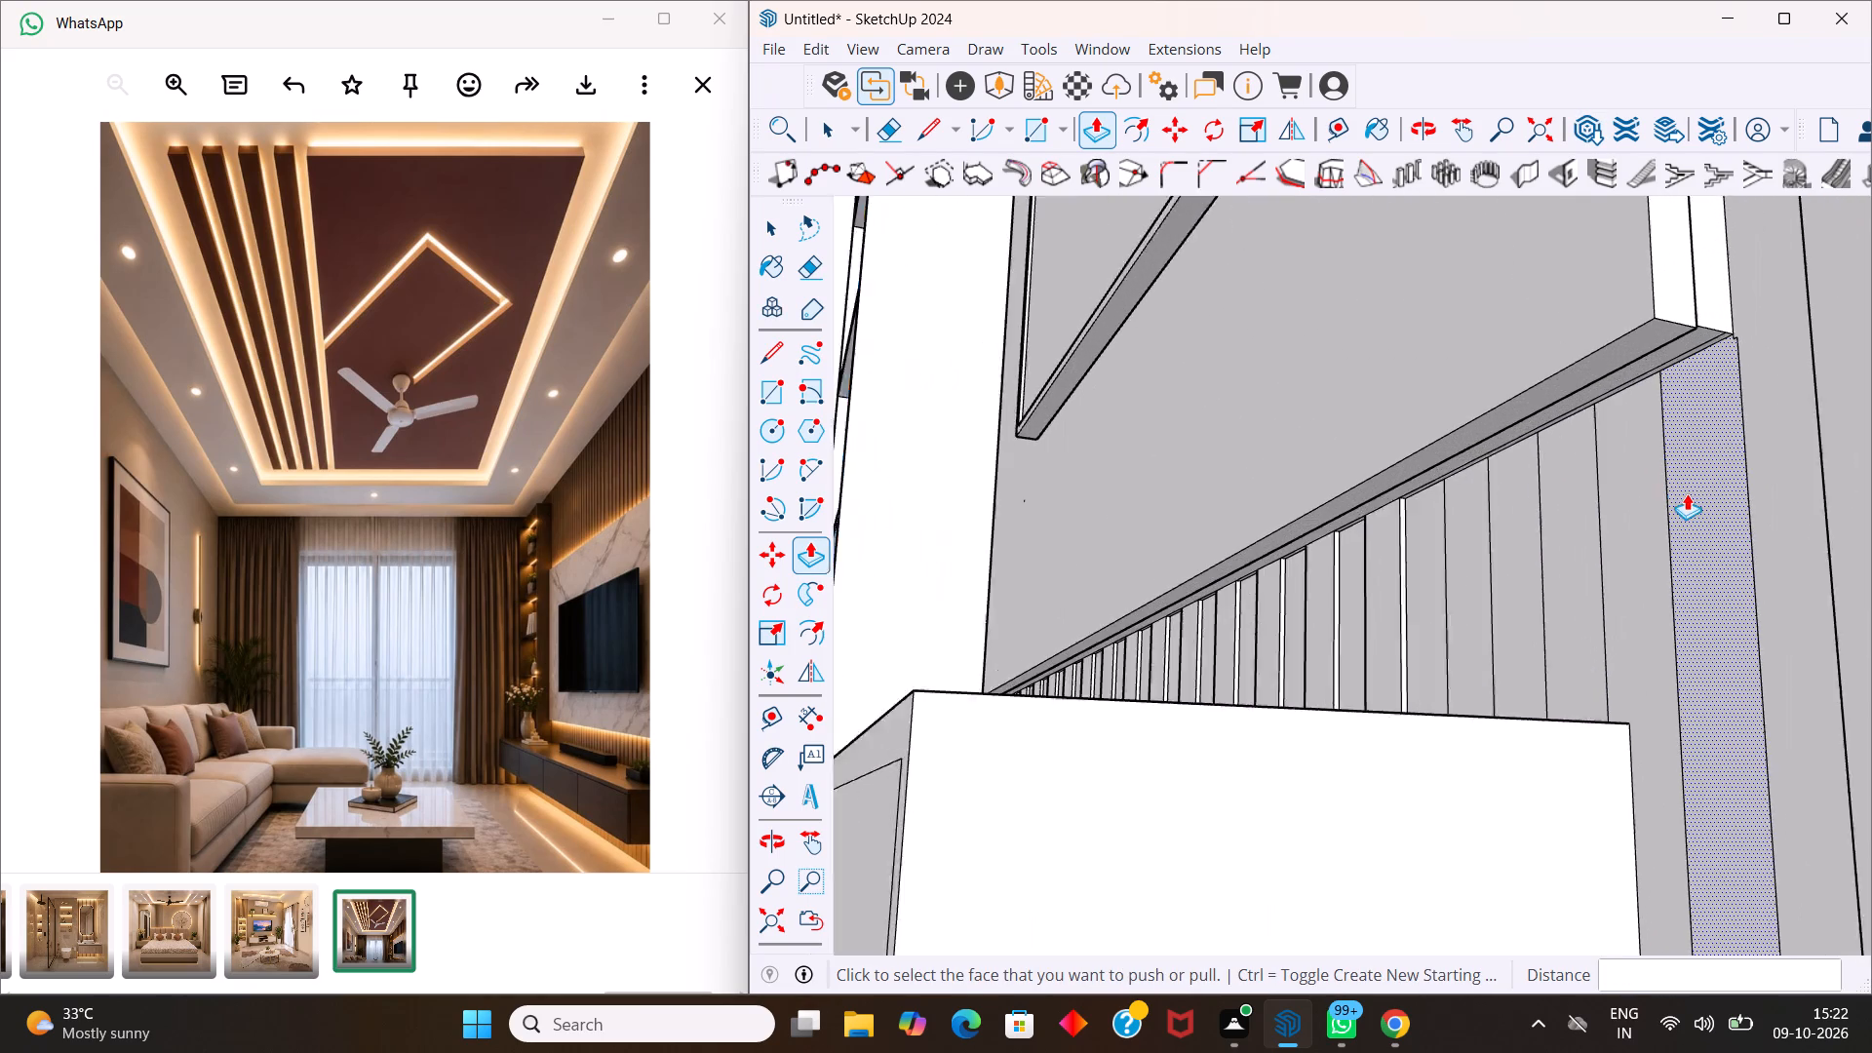
scroll(1687, 493, "up", 2)
left_click_drag(1442, 605, 1417, 588)
left_click_drag(1571, 602, 1543, 565)
left_click_drag(1716, 589, 1686, 549)
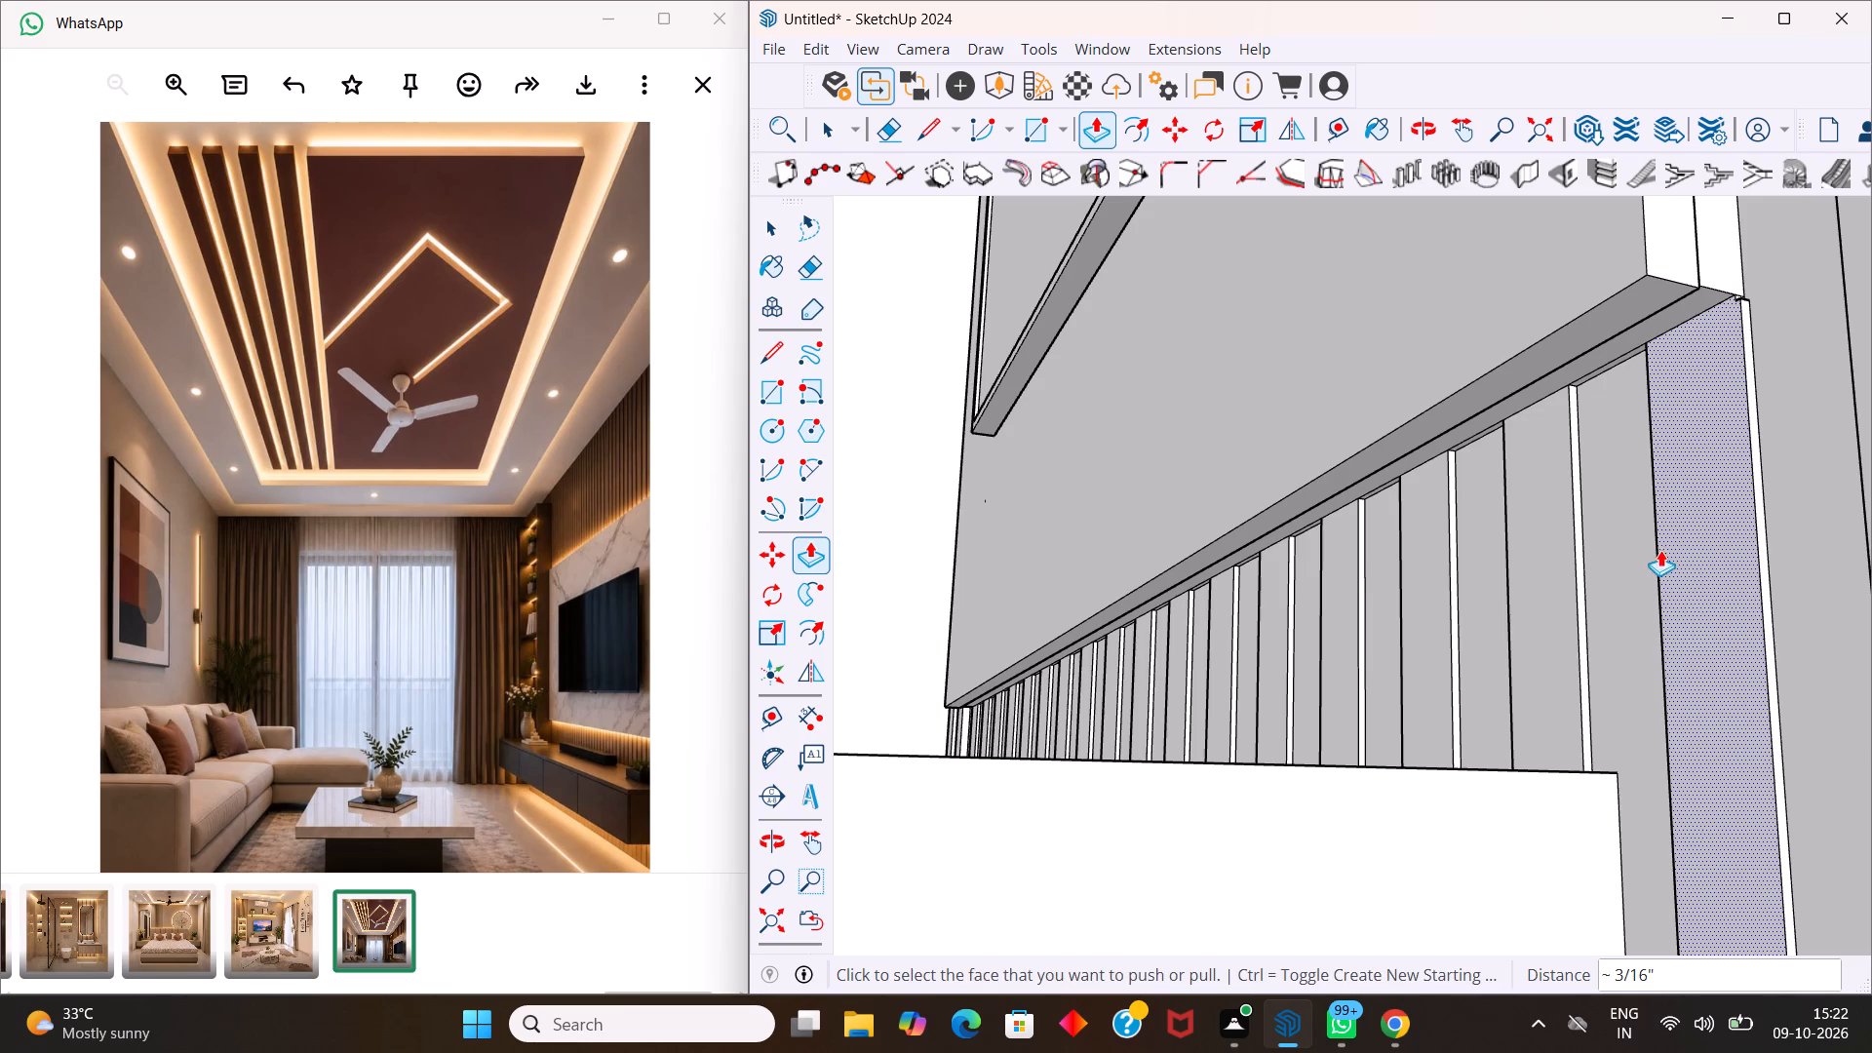
key("space")
Examine the raised slats, floating cabinet, shelving and TV panel from several angles, including the whole room from above.
scroll(1553, 551, "down", 10)
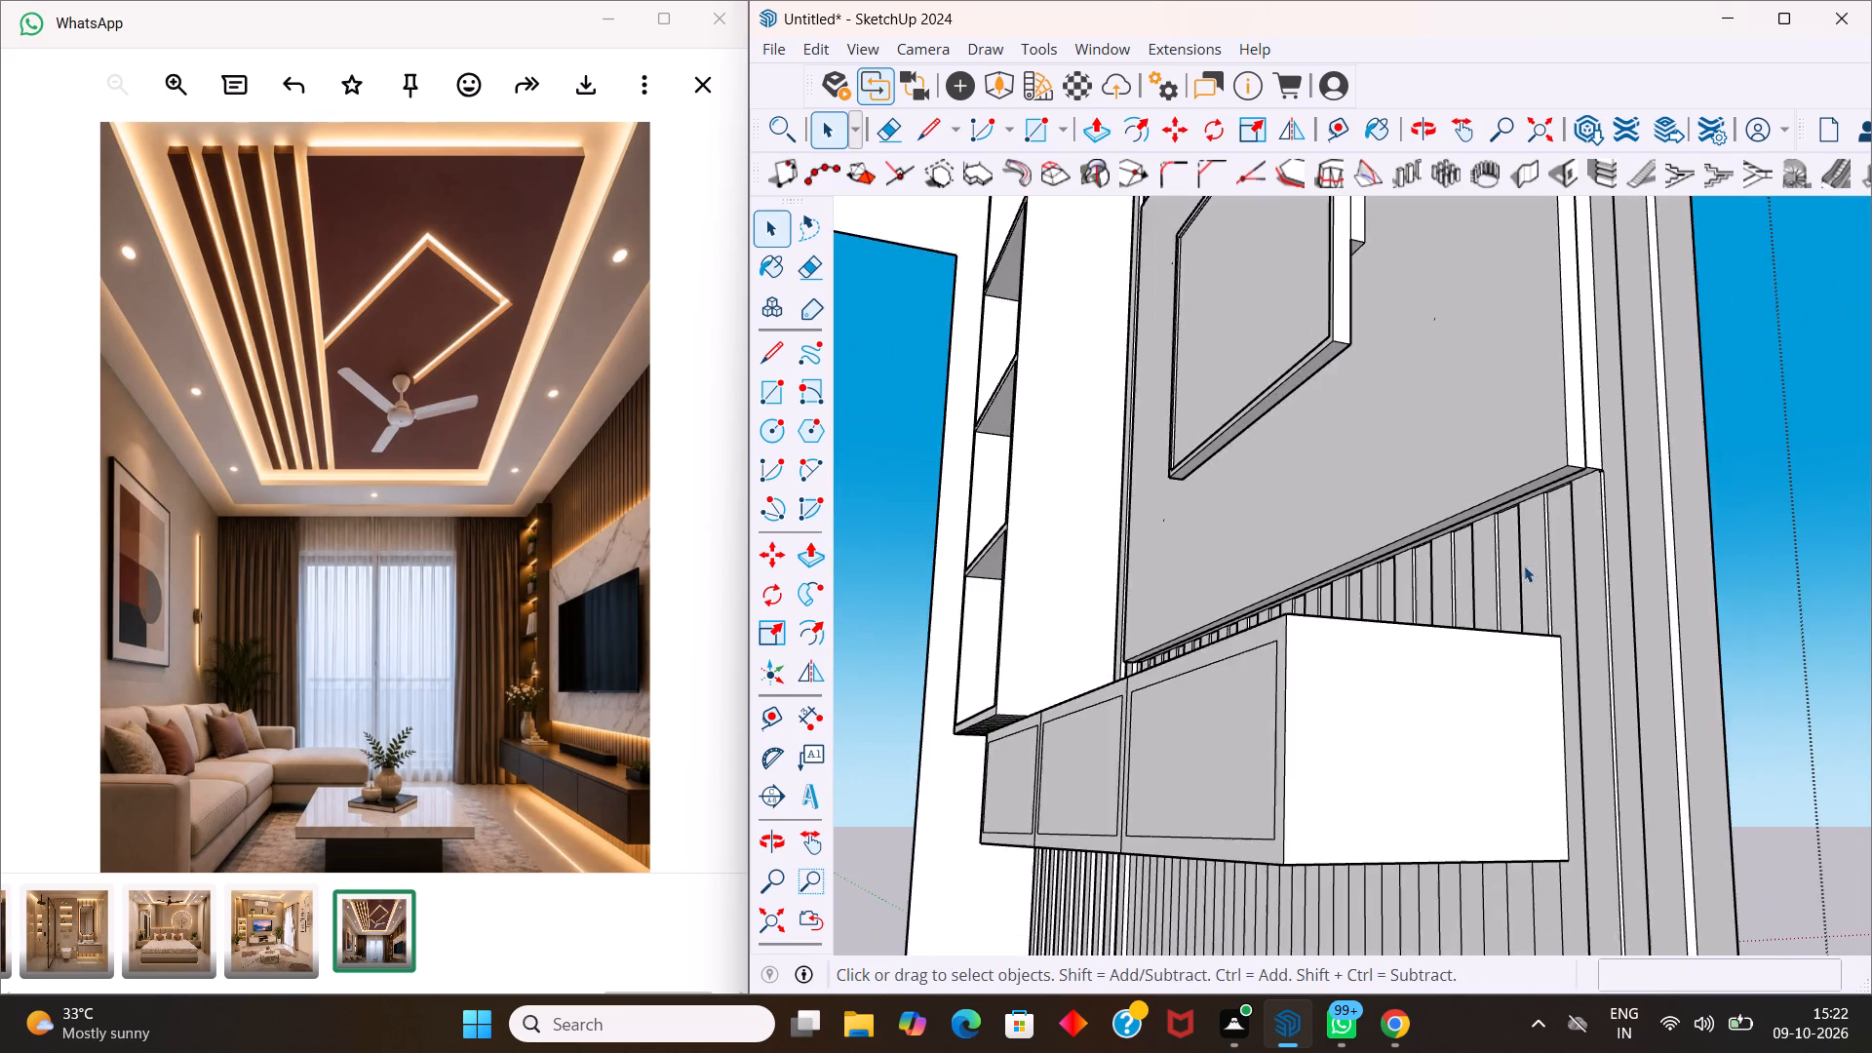
middle_click_drag(1540, 556, 1716, 753)
middle_click_drag(1615, 678, 1406, 750)
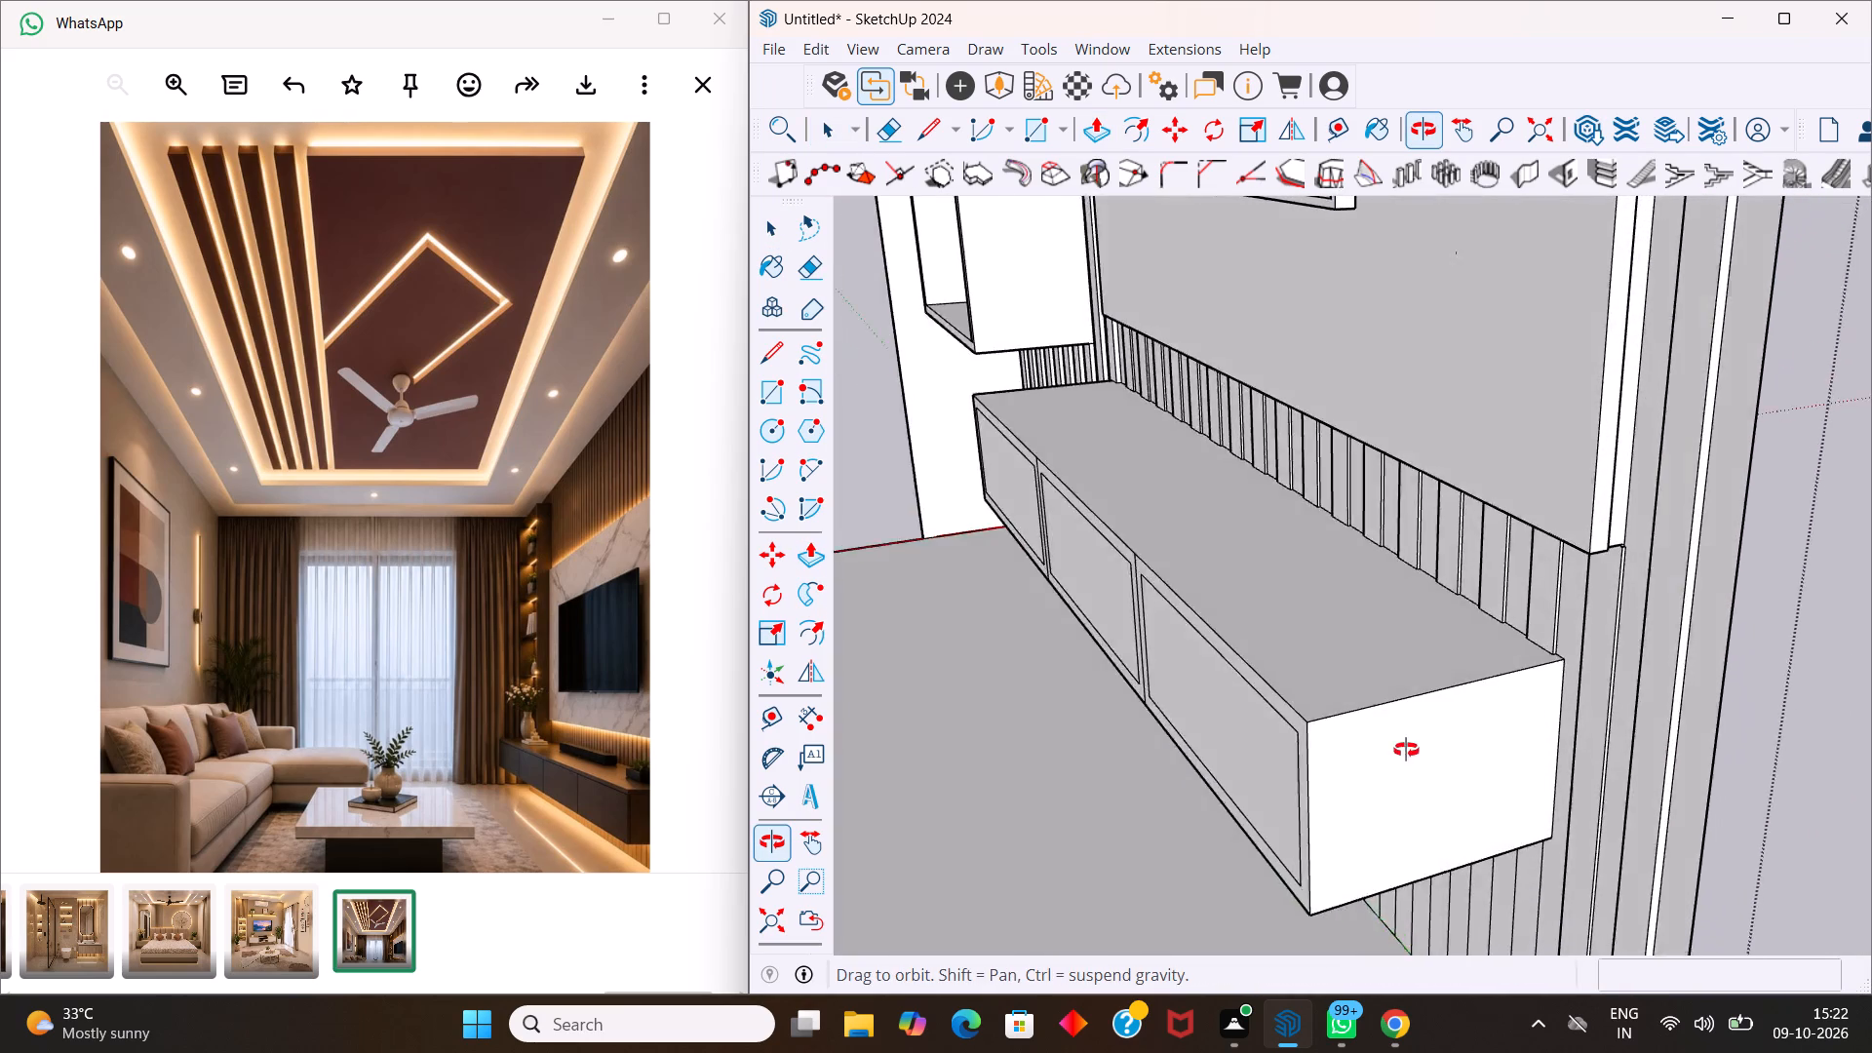
middle_click_drag(1406, 750, 1291, 611)
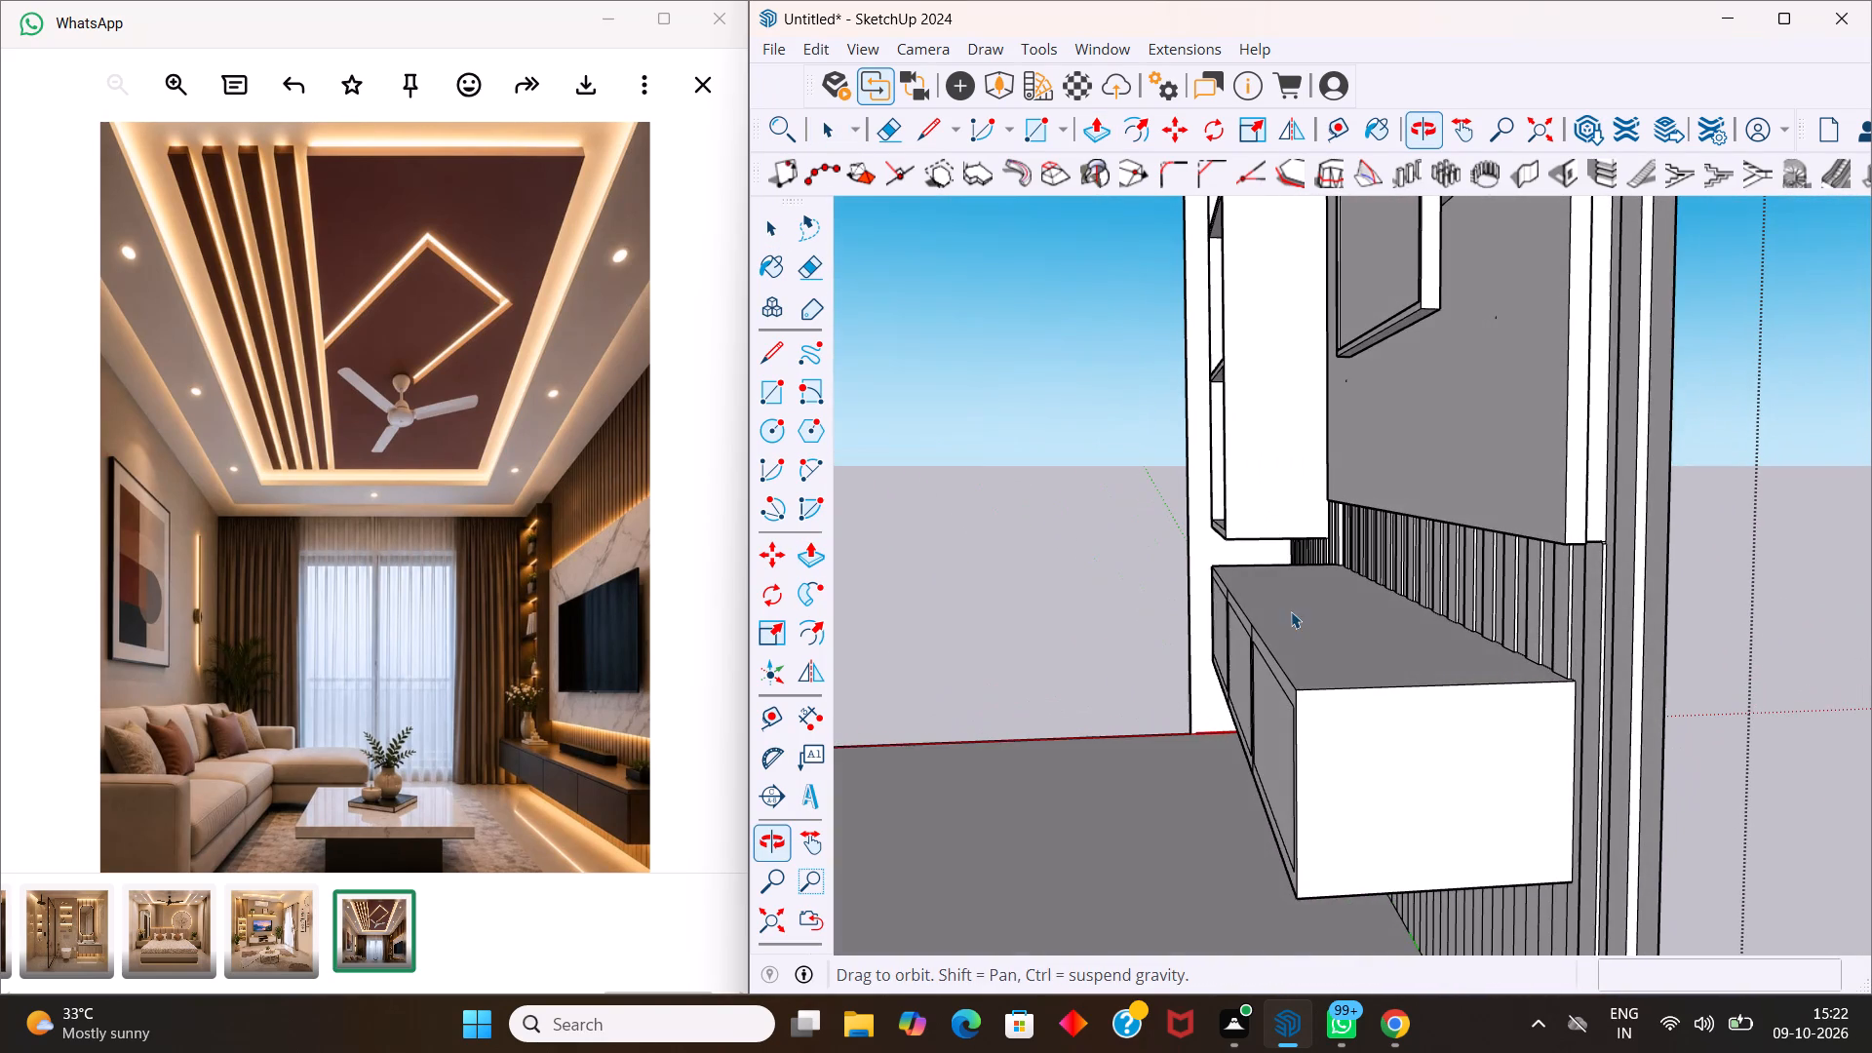
middle_click_drag(1291, 611, 1291, 613)
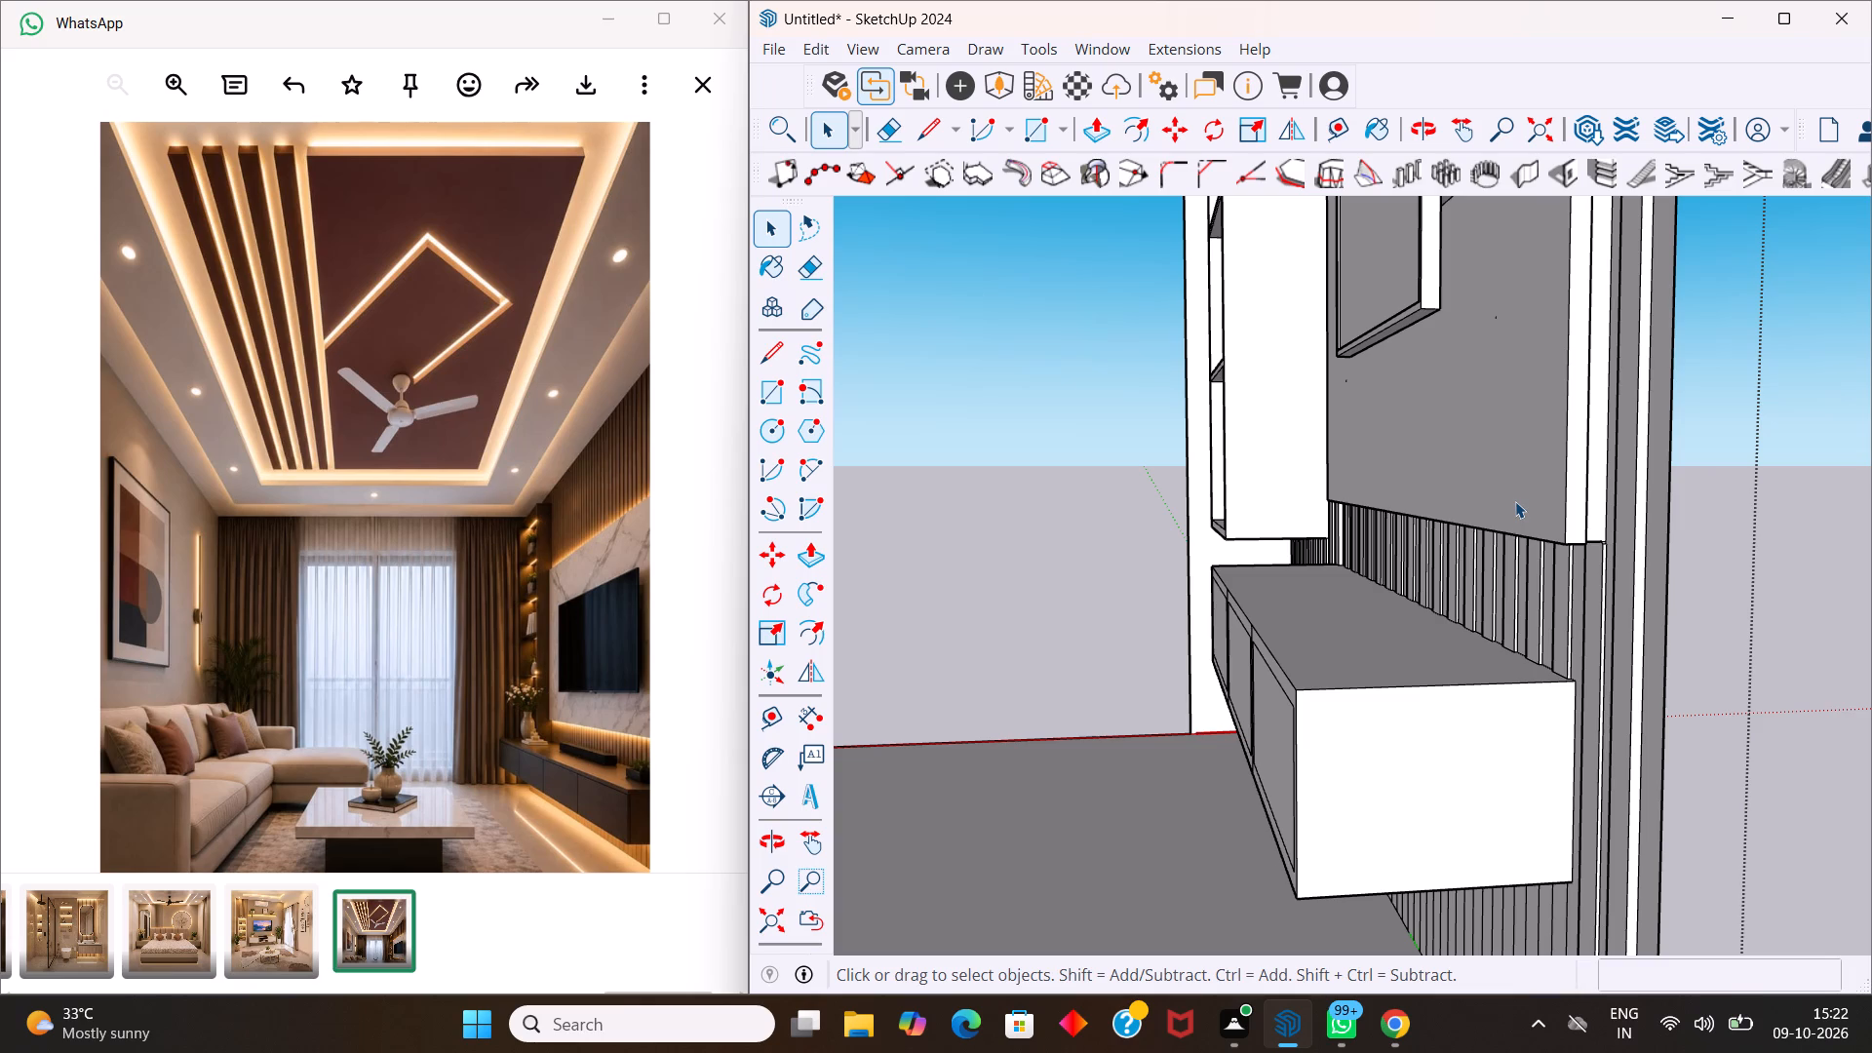
scroll(1531, 600, "down", 2)
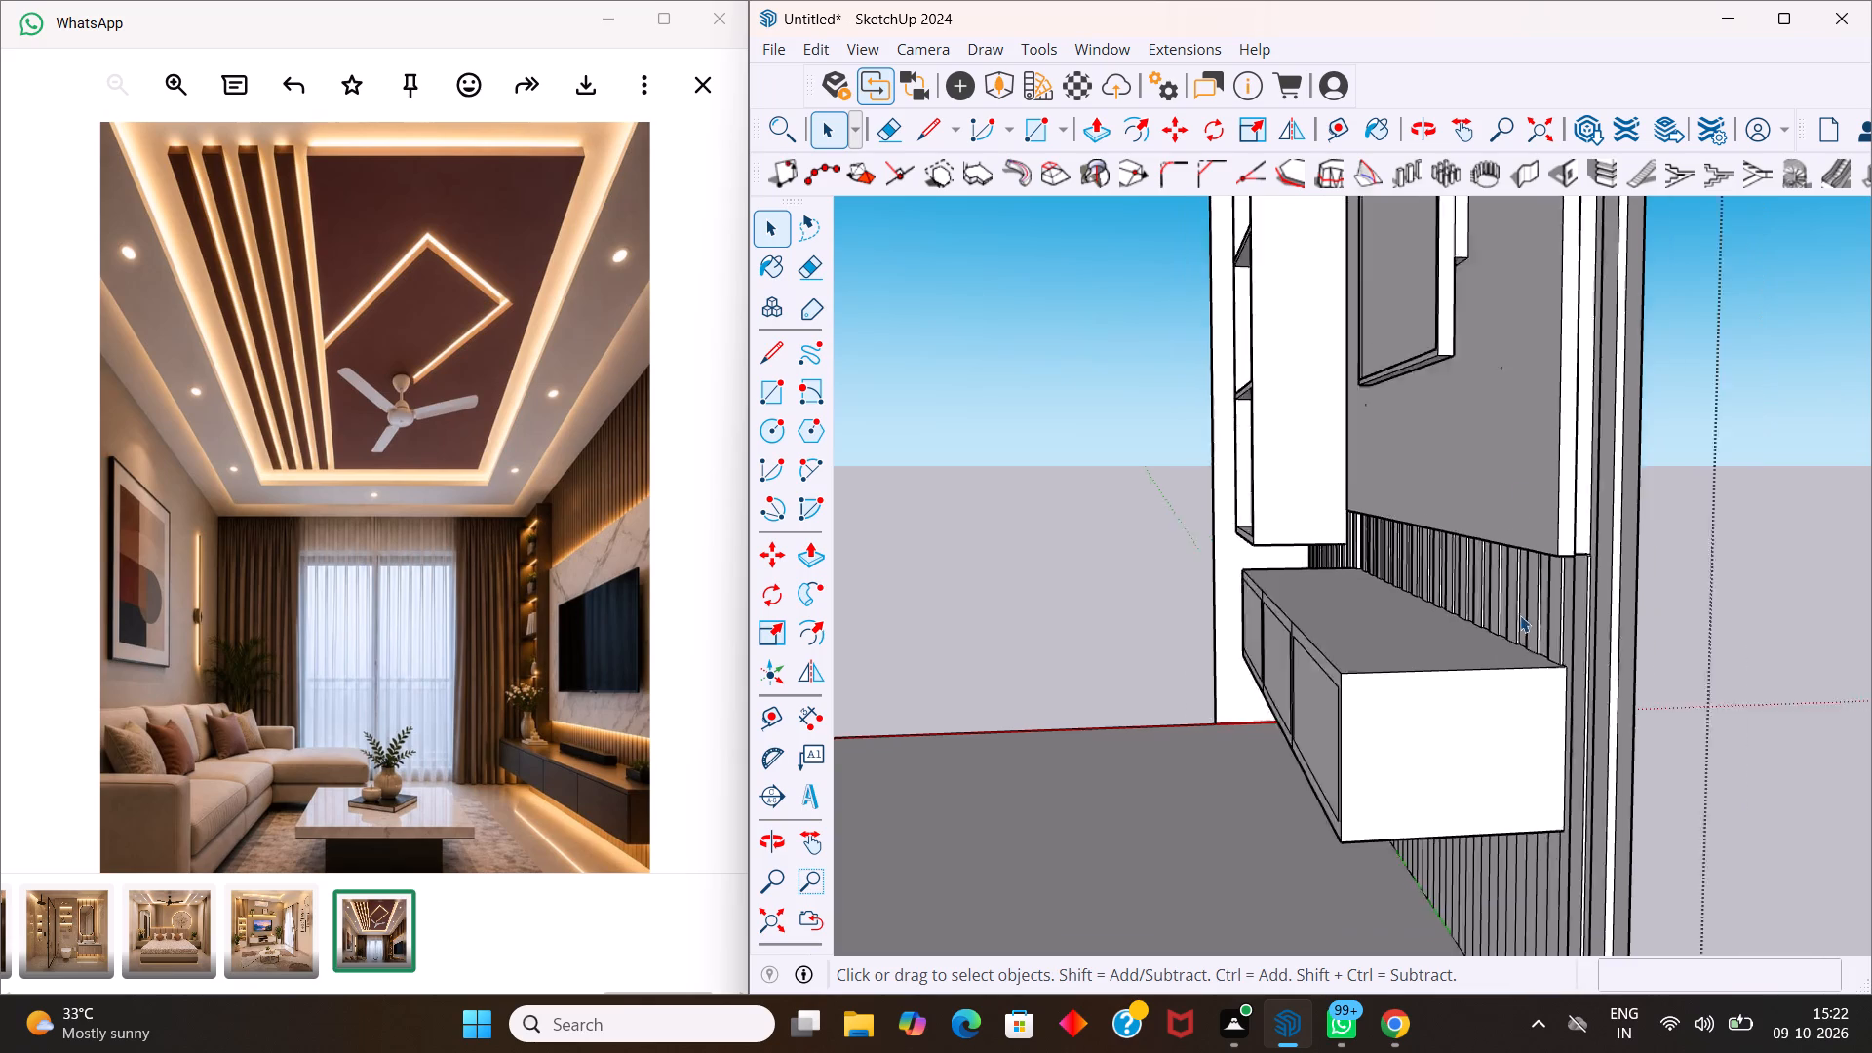
scroll(1520, 615, "down", 8)
scroll(1280, 597, "down", 5)
middle_click_drag(1236, 601, 1750, 922)
scroll(1441, 721, "up", 5)
middle_click_drag(1382, 672, 1345, 815)
scroll(1227, 602, "down", 5)
middle_click_drag(1206, 577, 1268, 429)
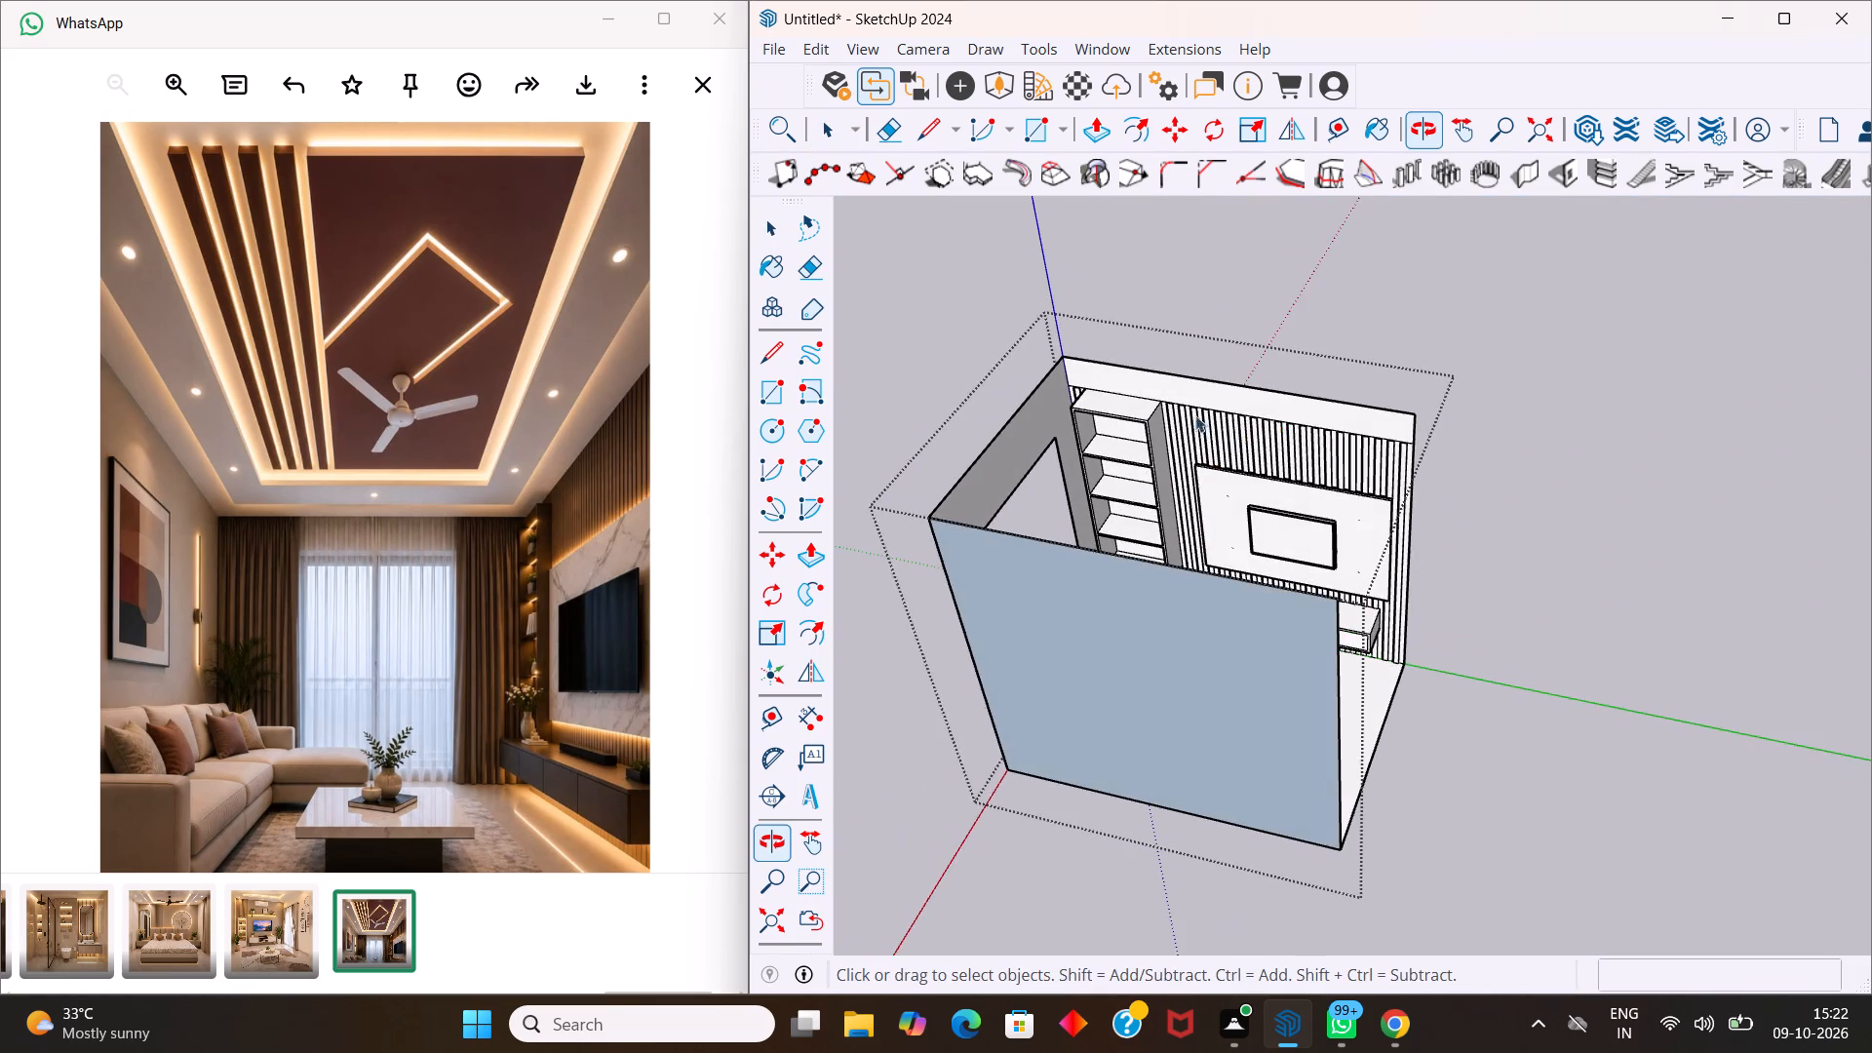
scroll(1180, 415, "up", 4)
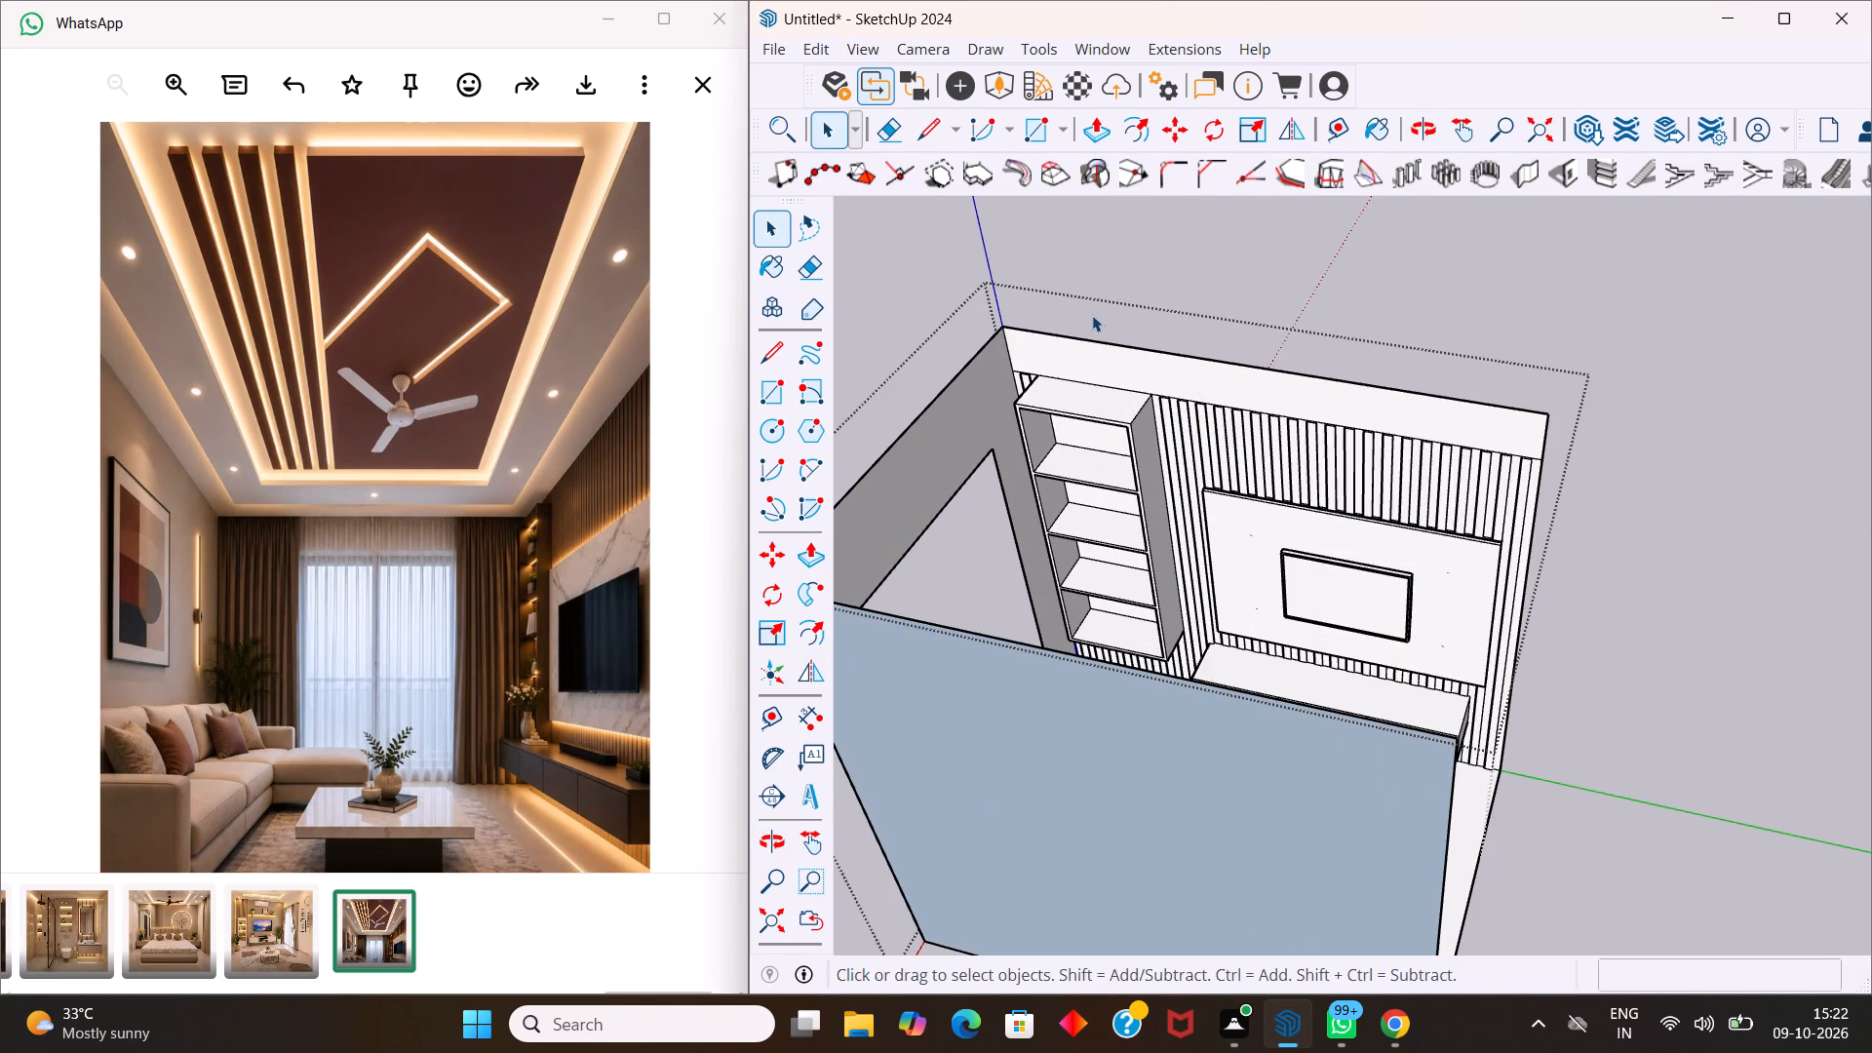
scroll(1133, 429, "down", 4)
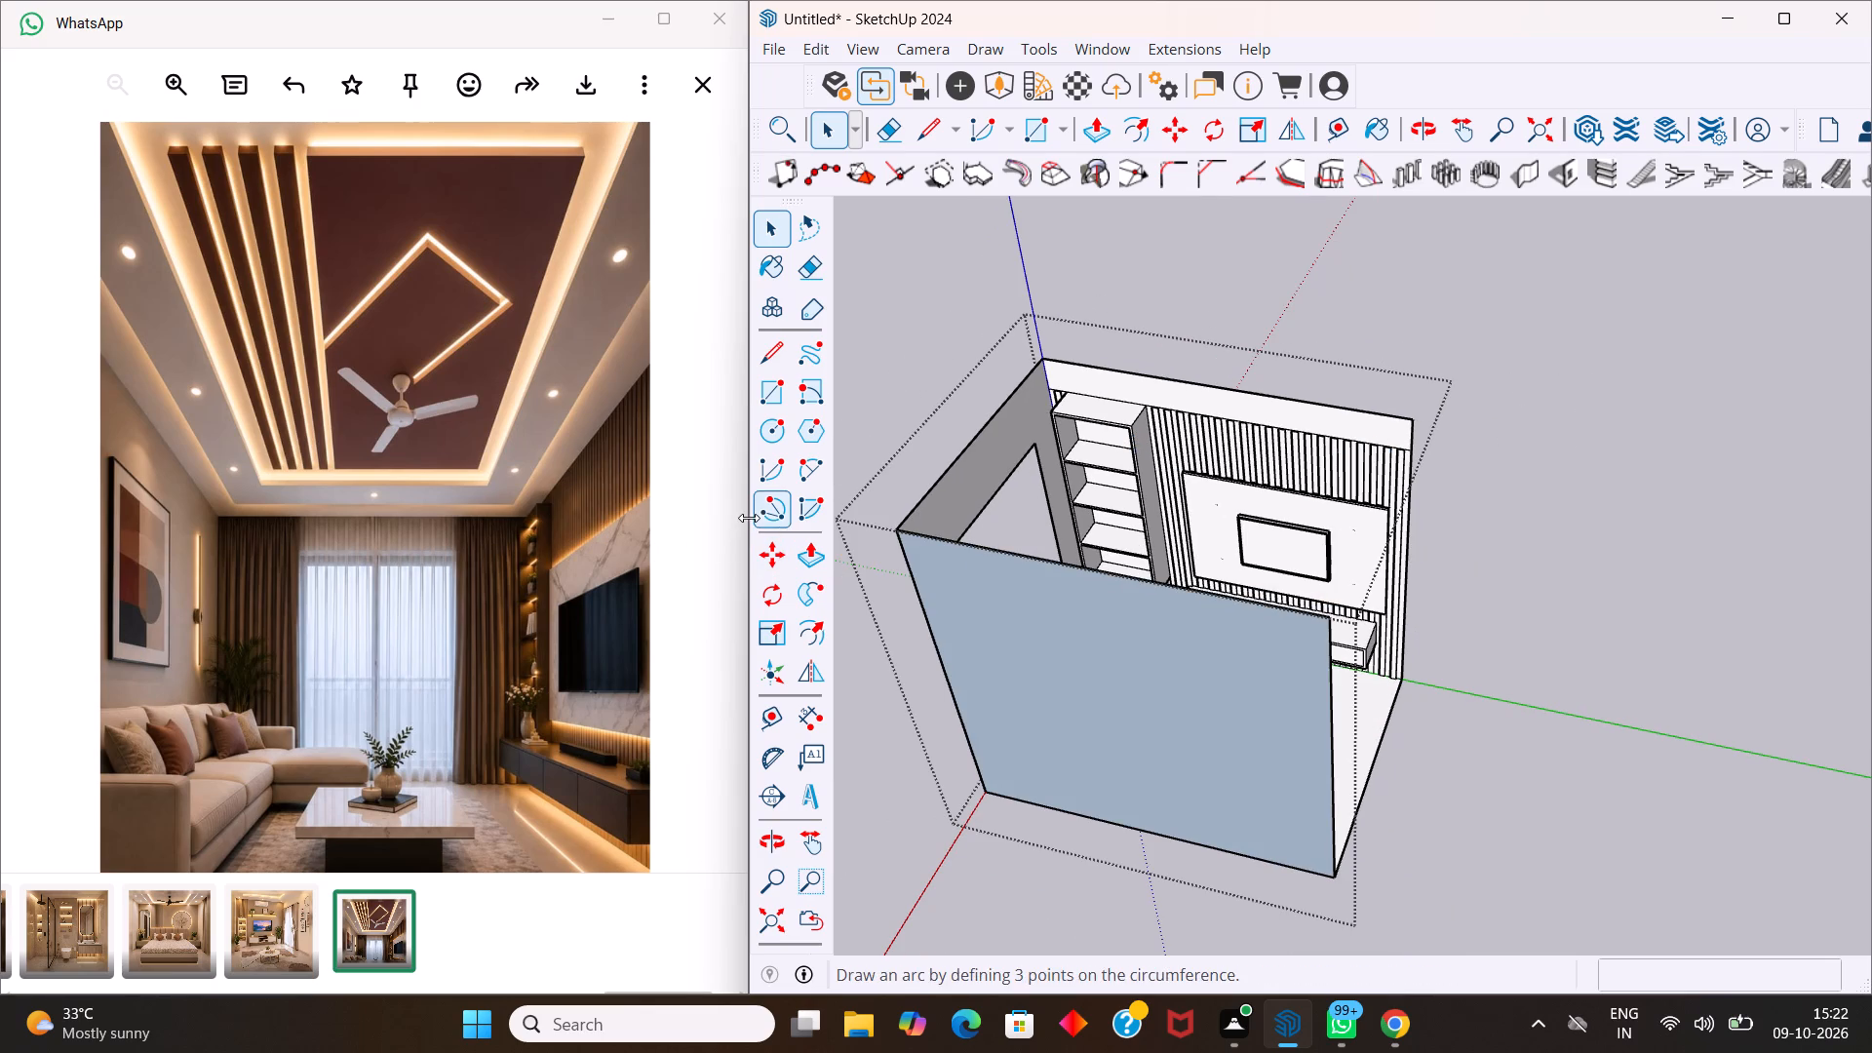
Widen the modelling window by narrowing the reference photo window beside it.
left_click_drag(749, 518, 539, 553)
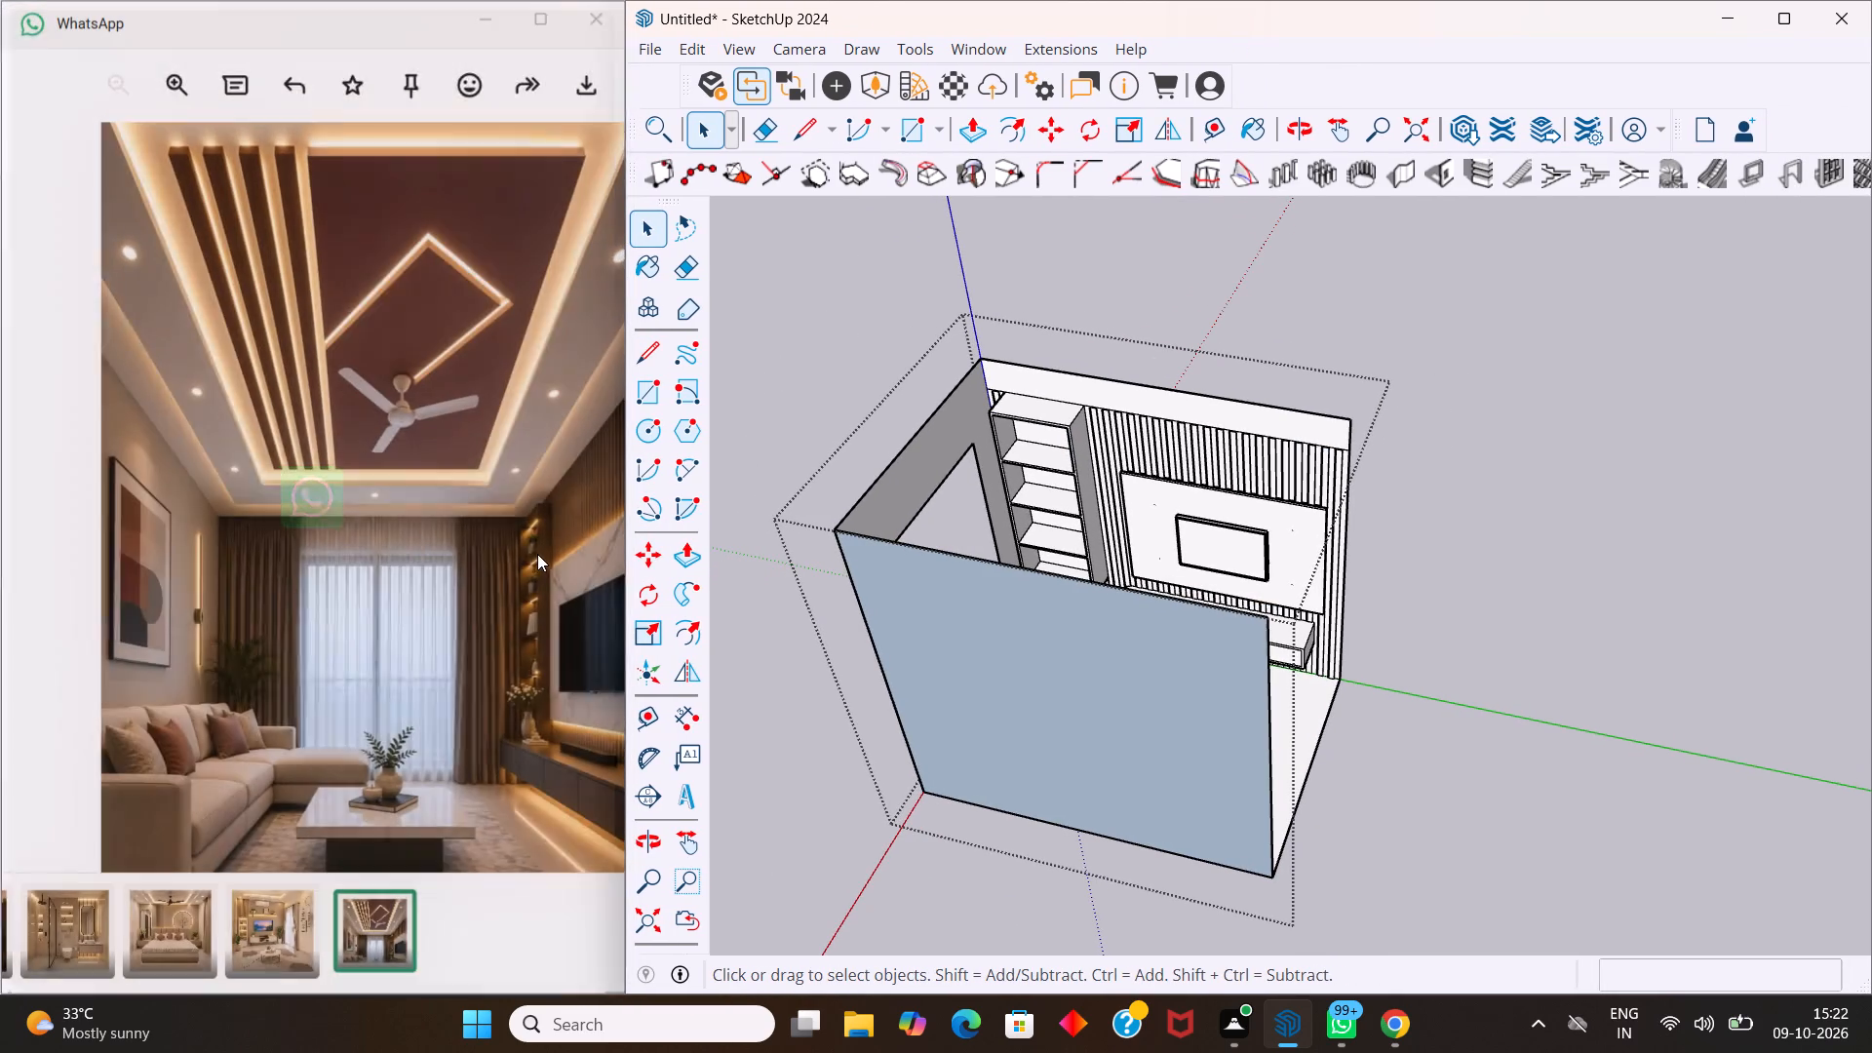
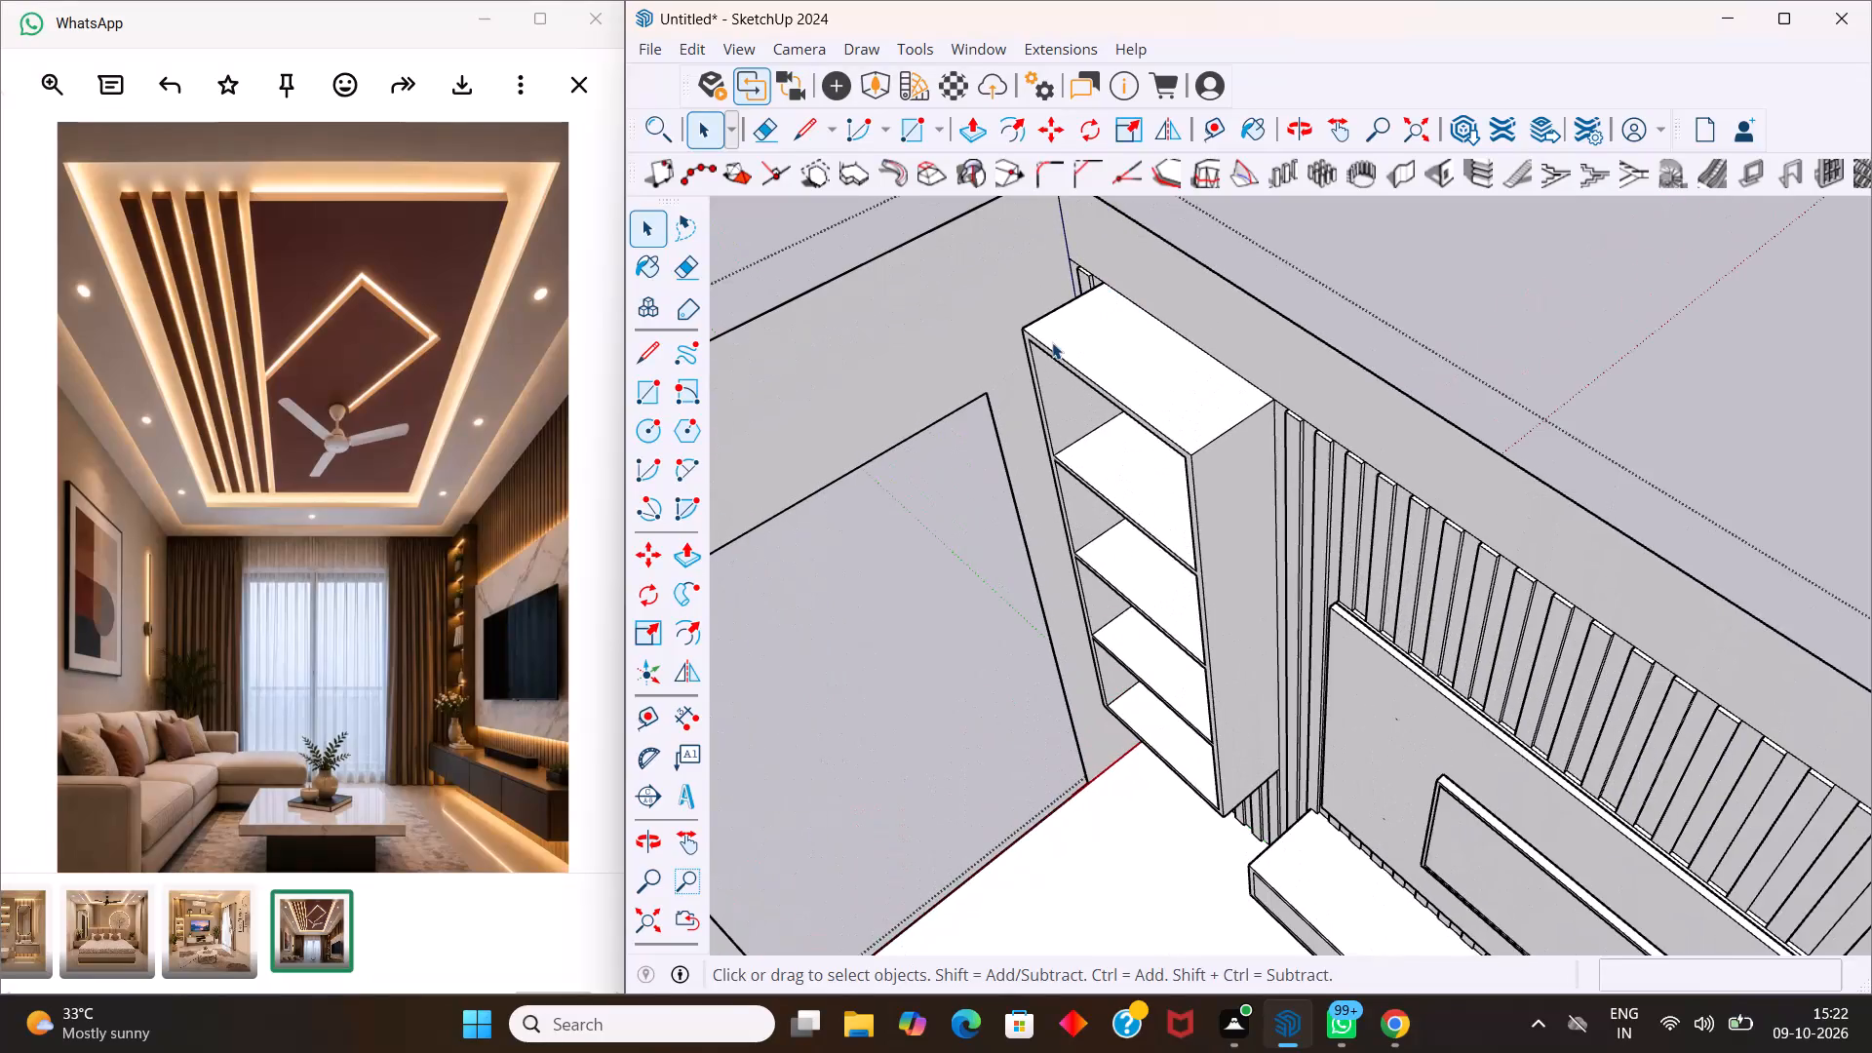
Paint the shelving unit's top and its two upper shelf surfaces with the Wood Veneer 01 material from the Wood collection.
middle_click_drag(1050, 343, 1202, 248)
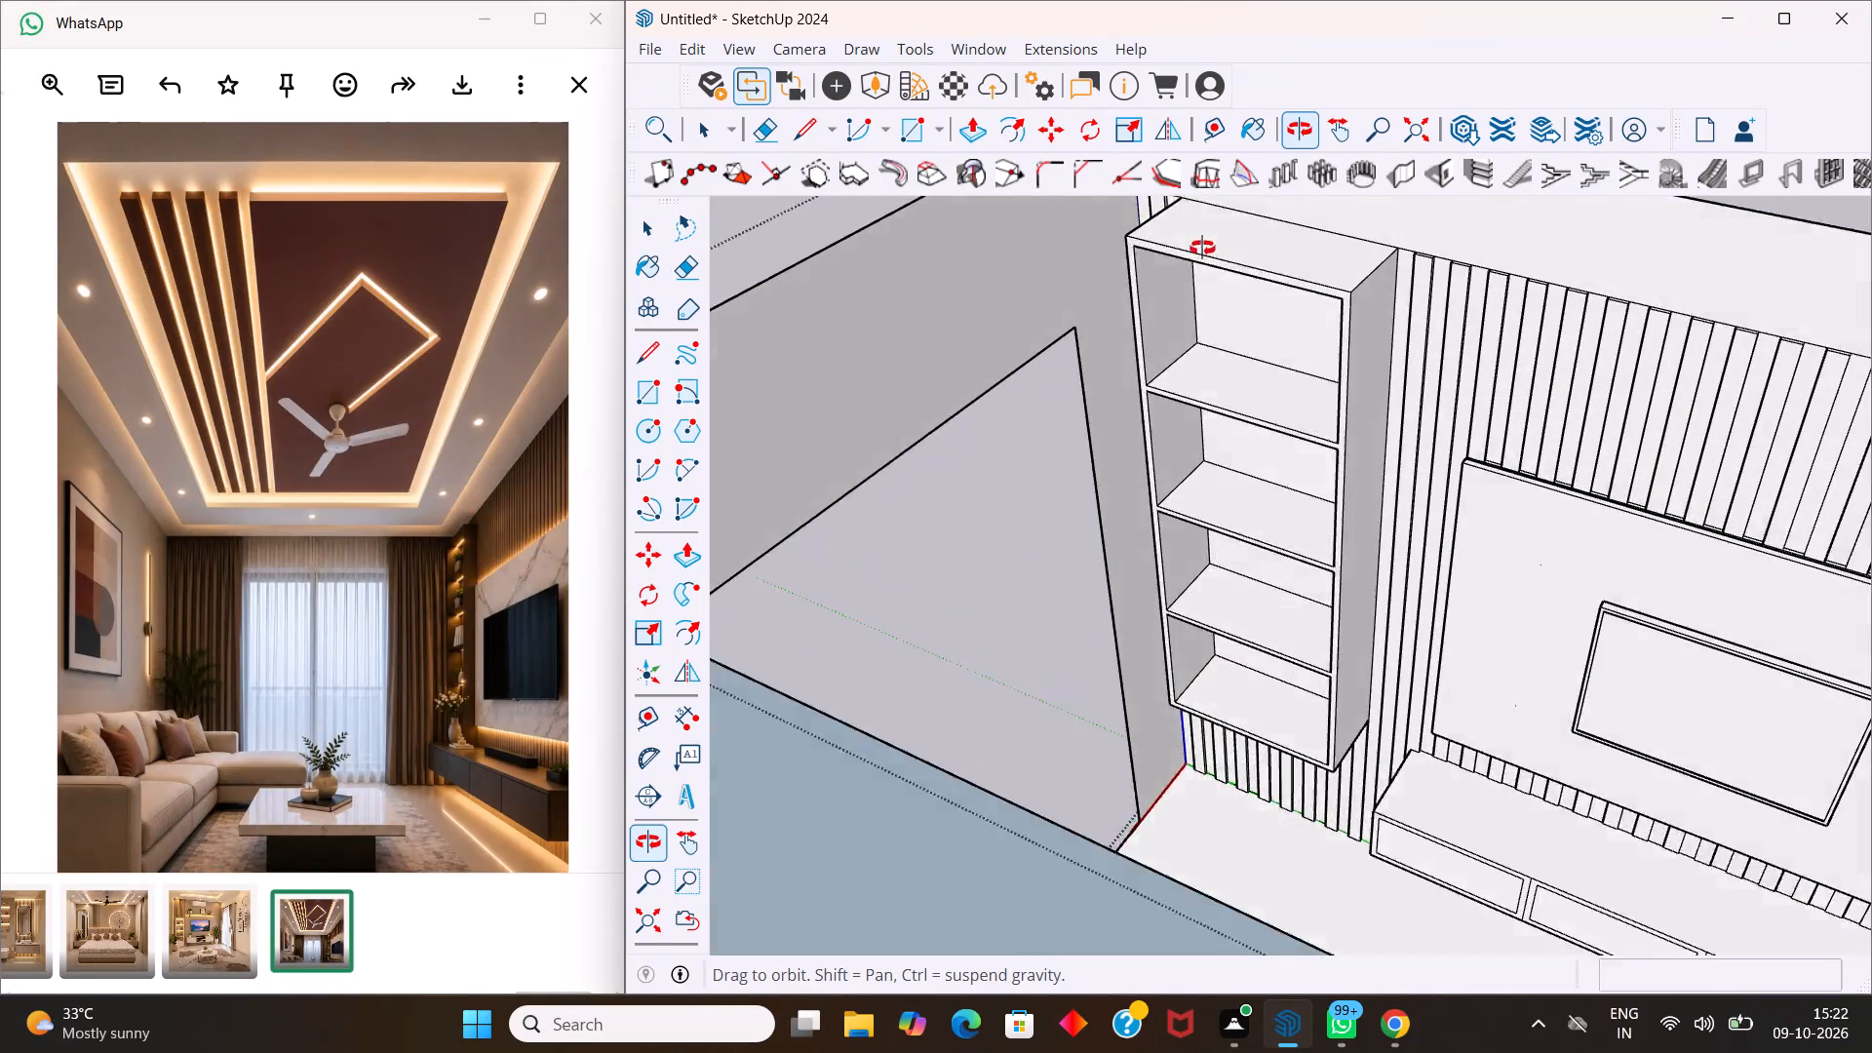
middle_click_drag(1202, 248, 1202, 252)
scroll(1163, 286, "down", 9)
middle_click_drag(1292, 418, 1176, 263)
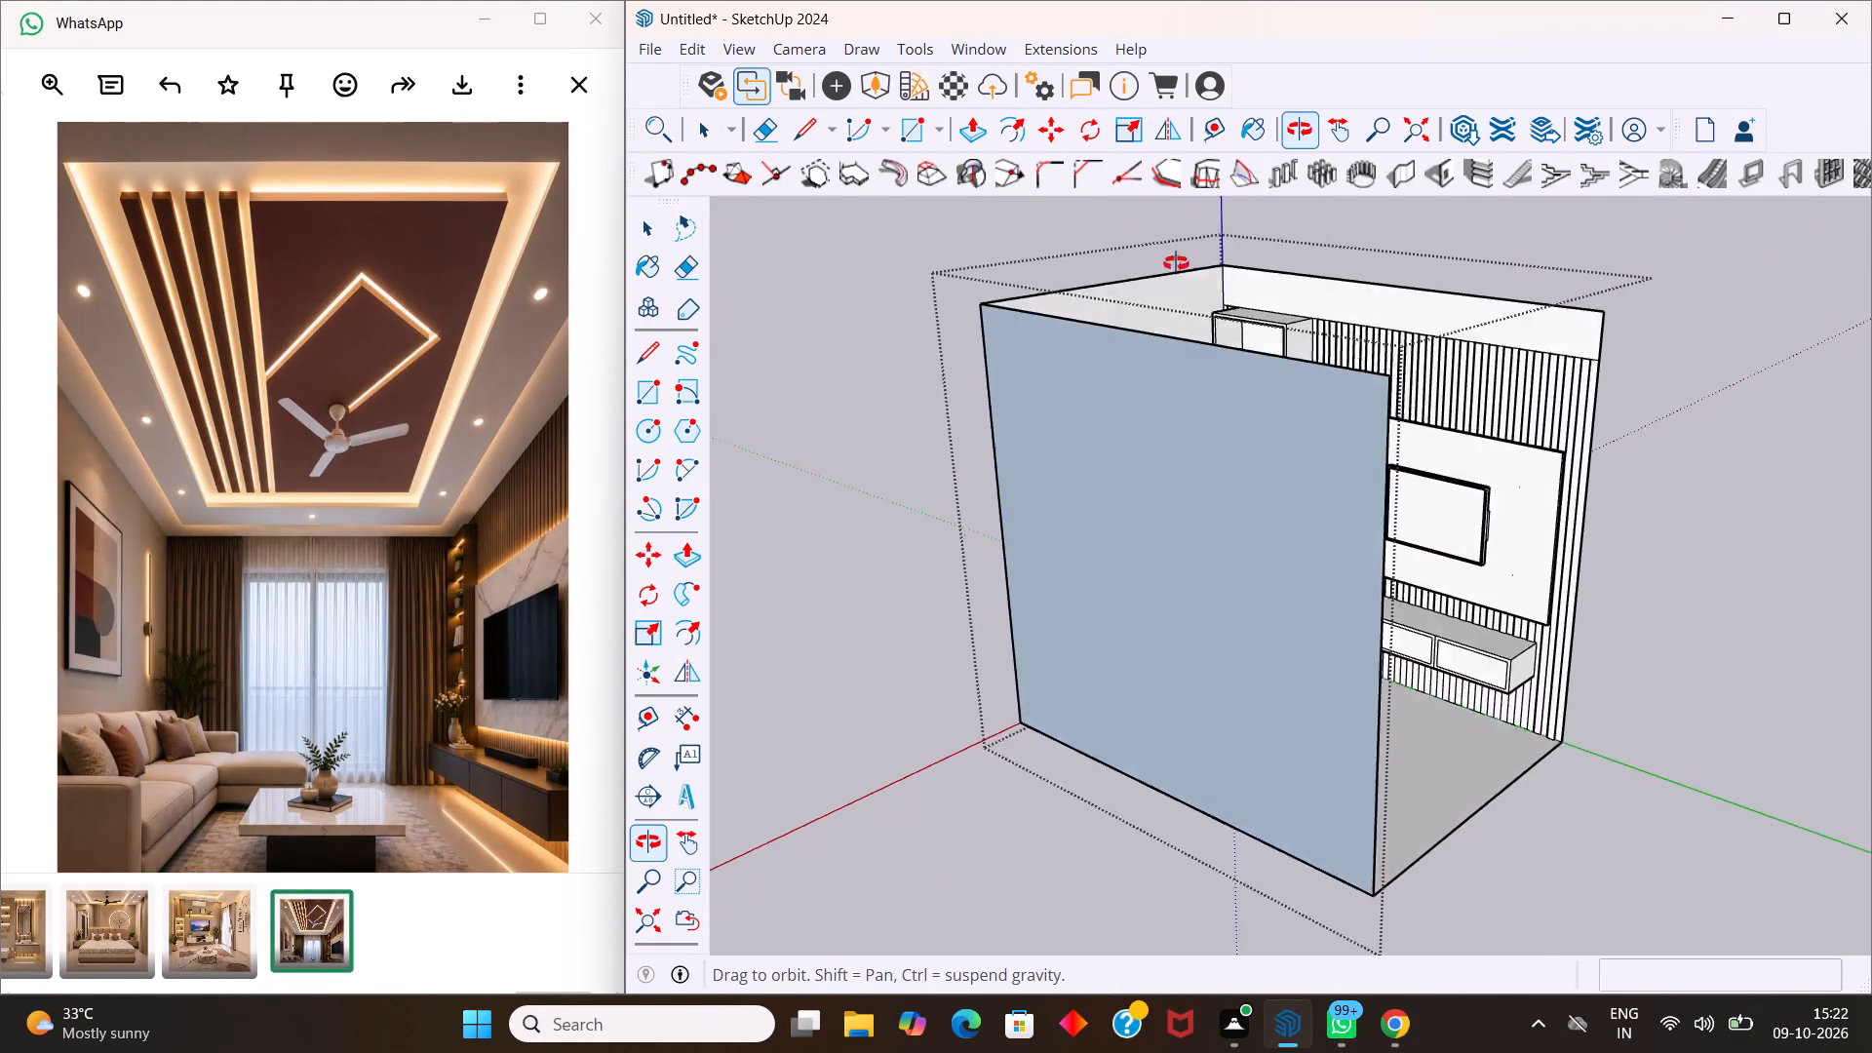
middle_click_drag(1176, 263, 1115, 247)
scroll(1400, 363, "up", 8)
scroll(1269, 378, "up", 1)
middle_click_drag(1297, 384, 1119, 336)
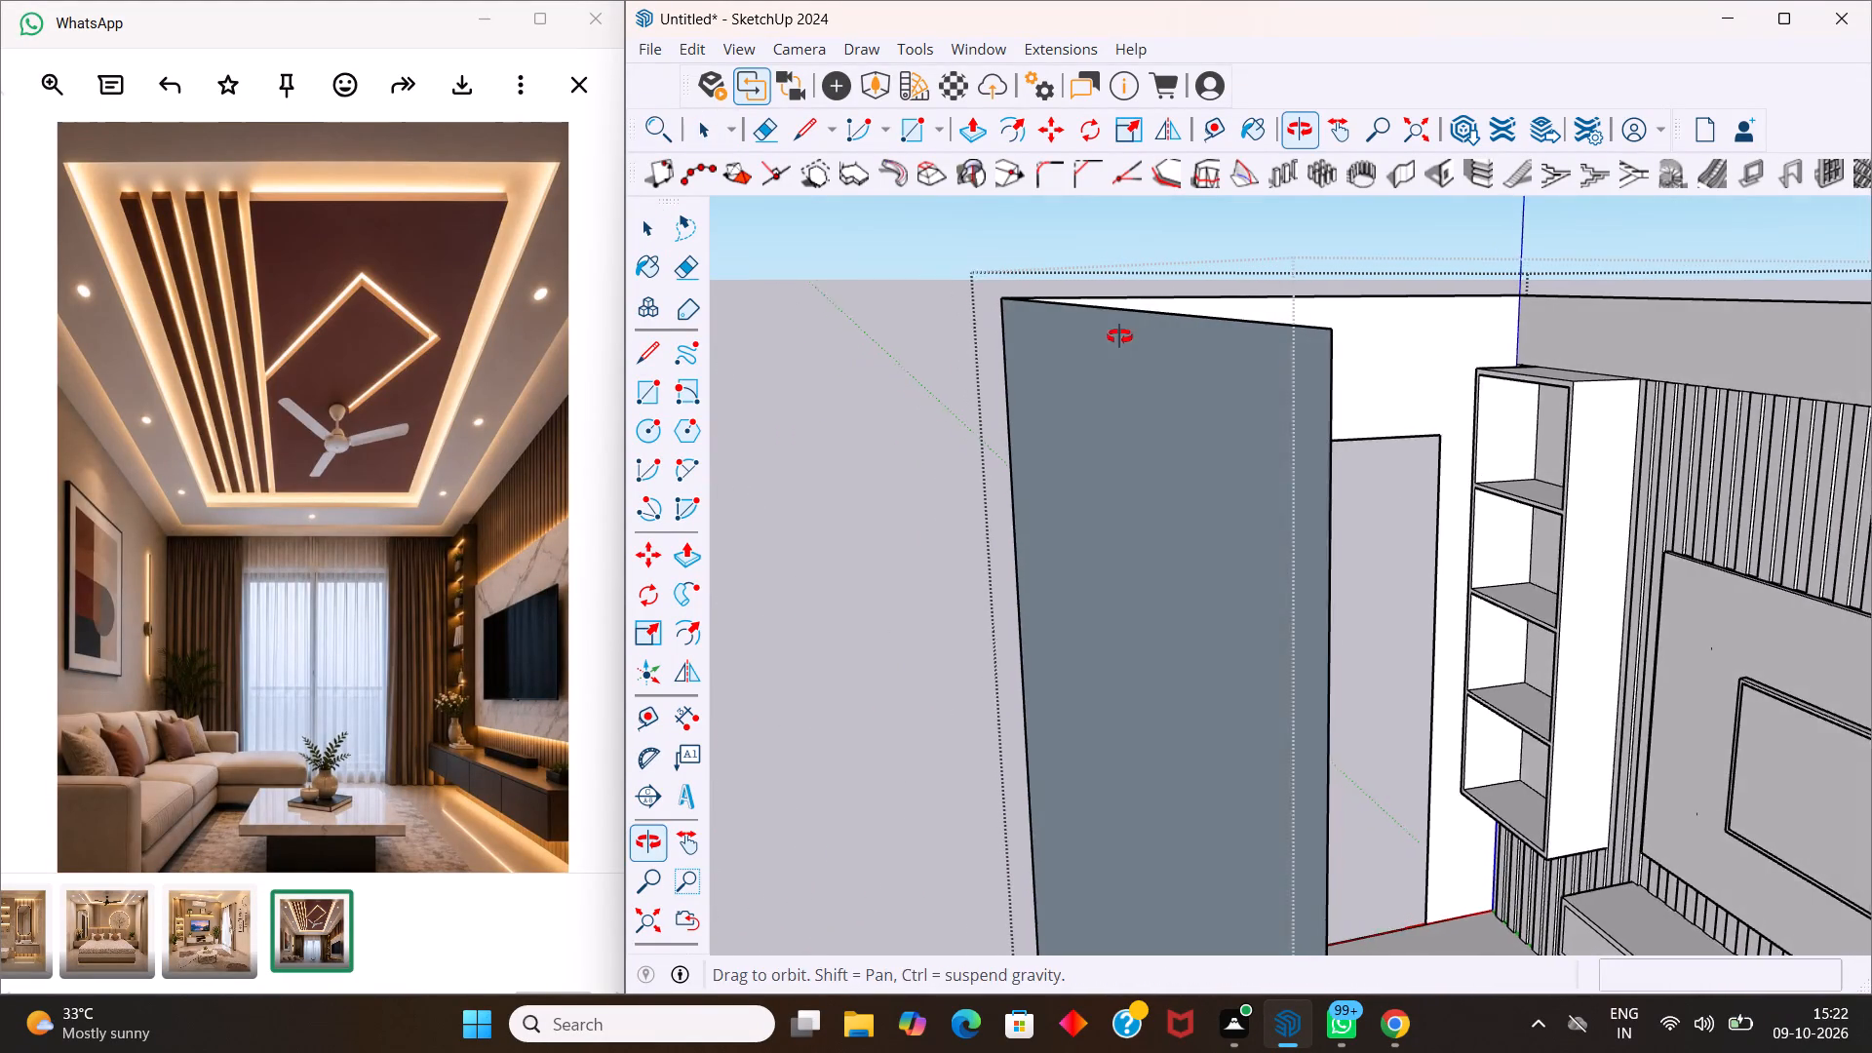
middle_click_drag(1119, 336, 1118, 336)
scroll(1458, 358, "up", 4)
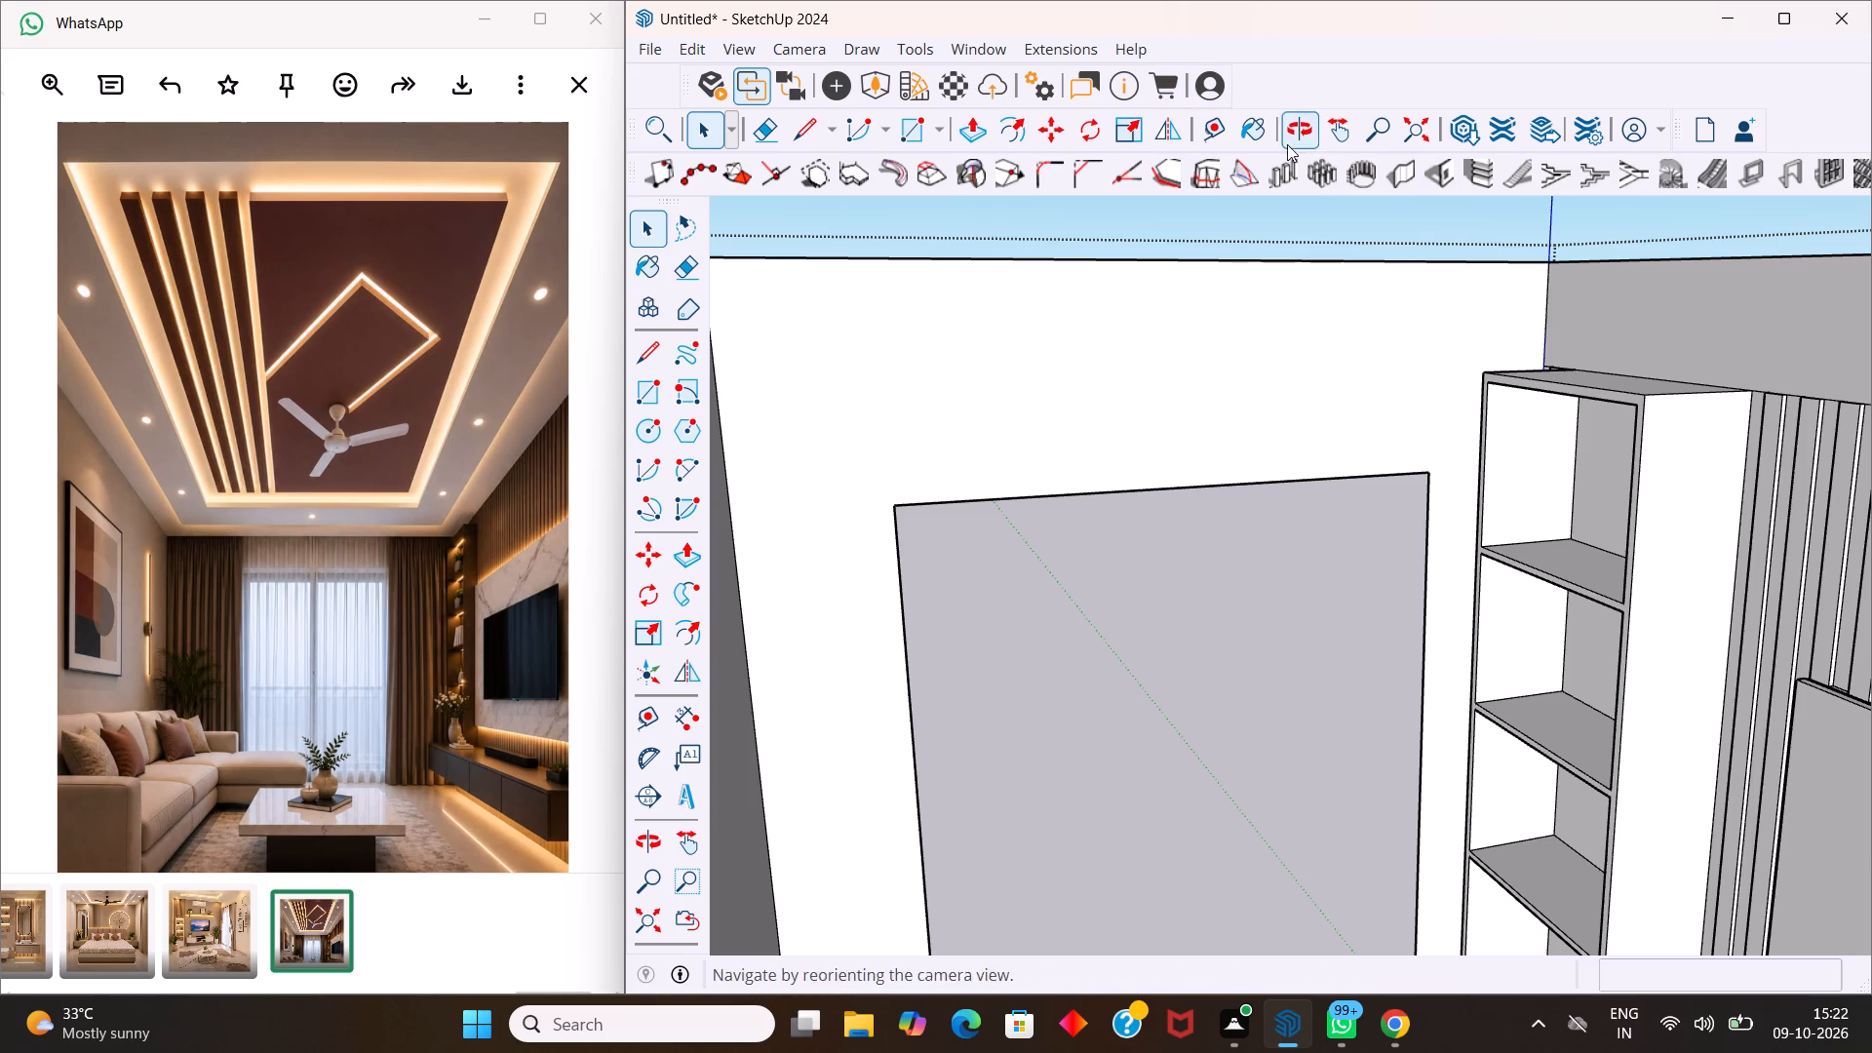
left_click(1252, 139)
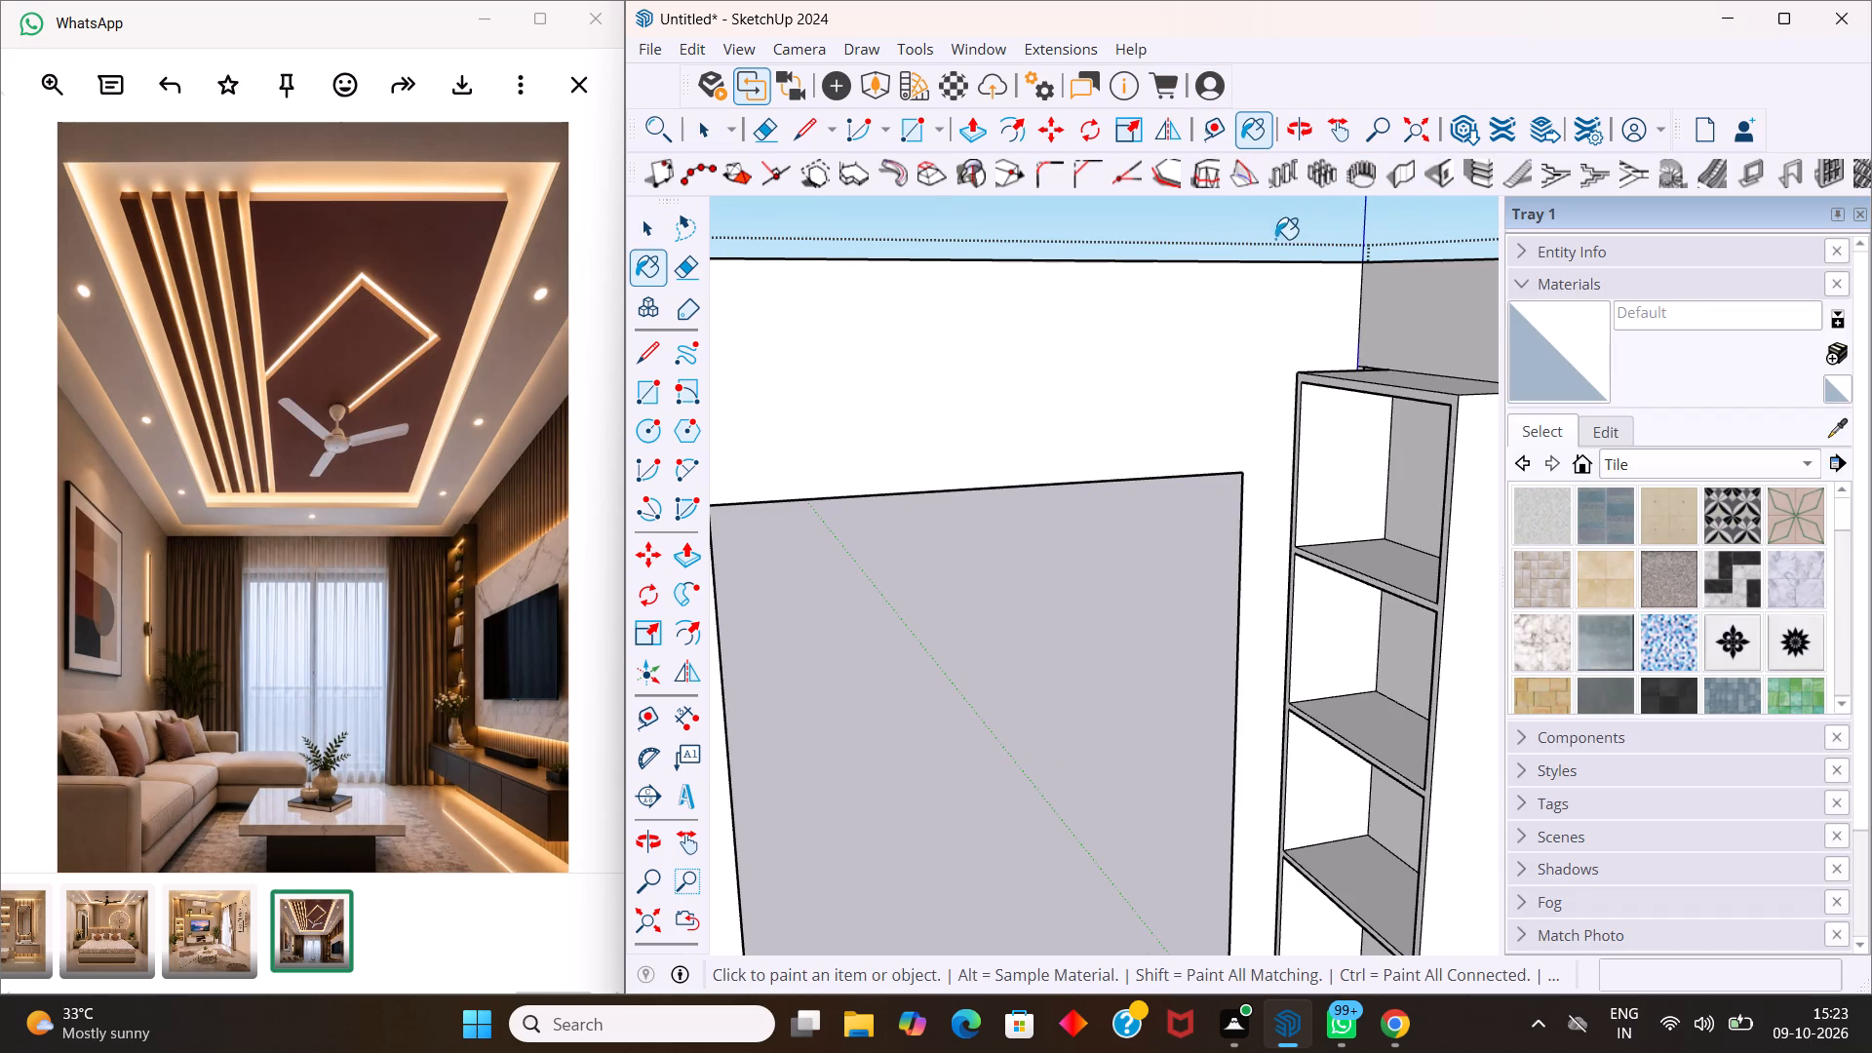
left_click(1697, 472)
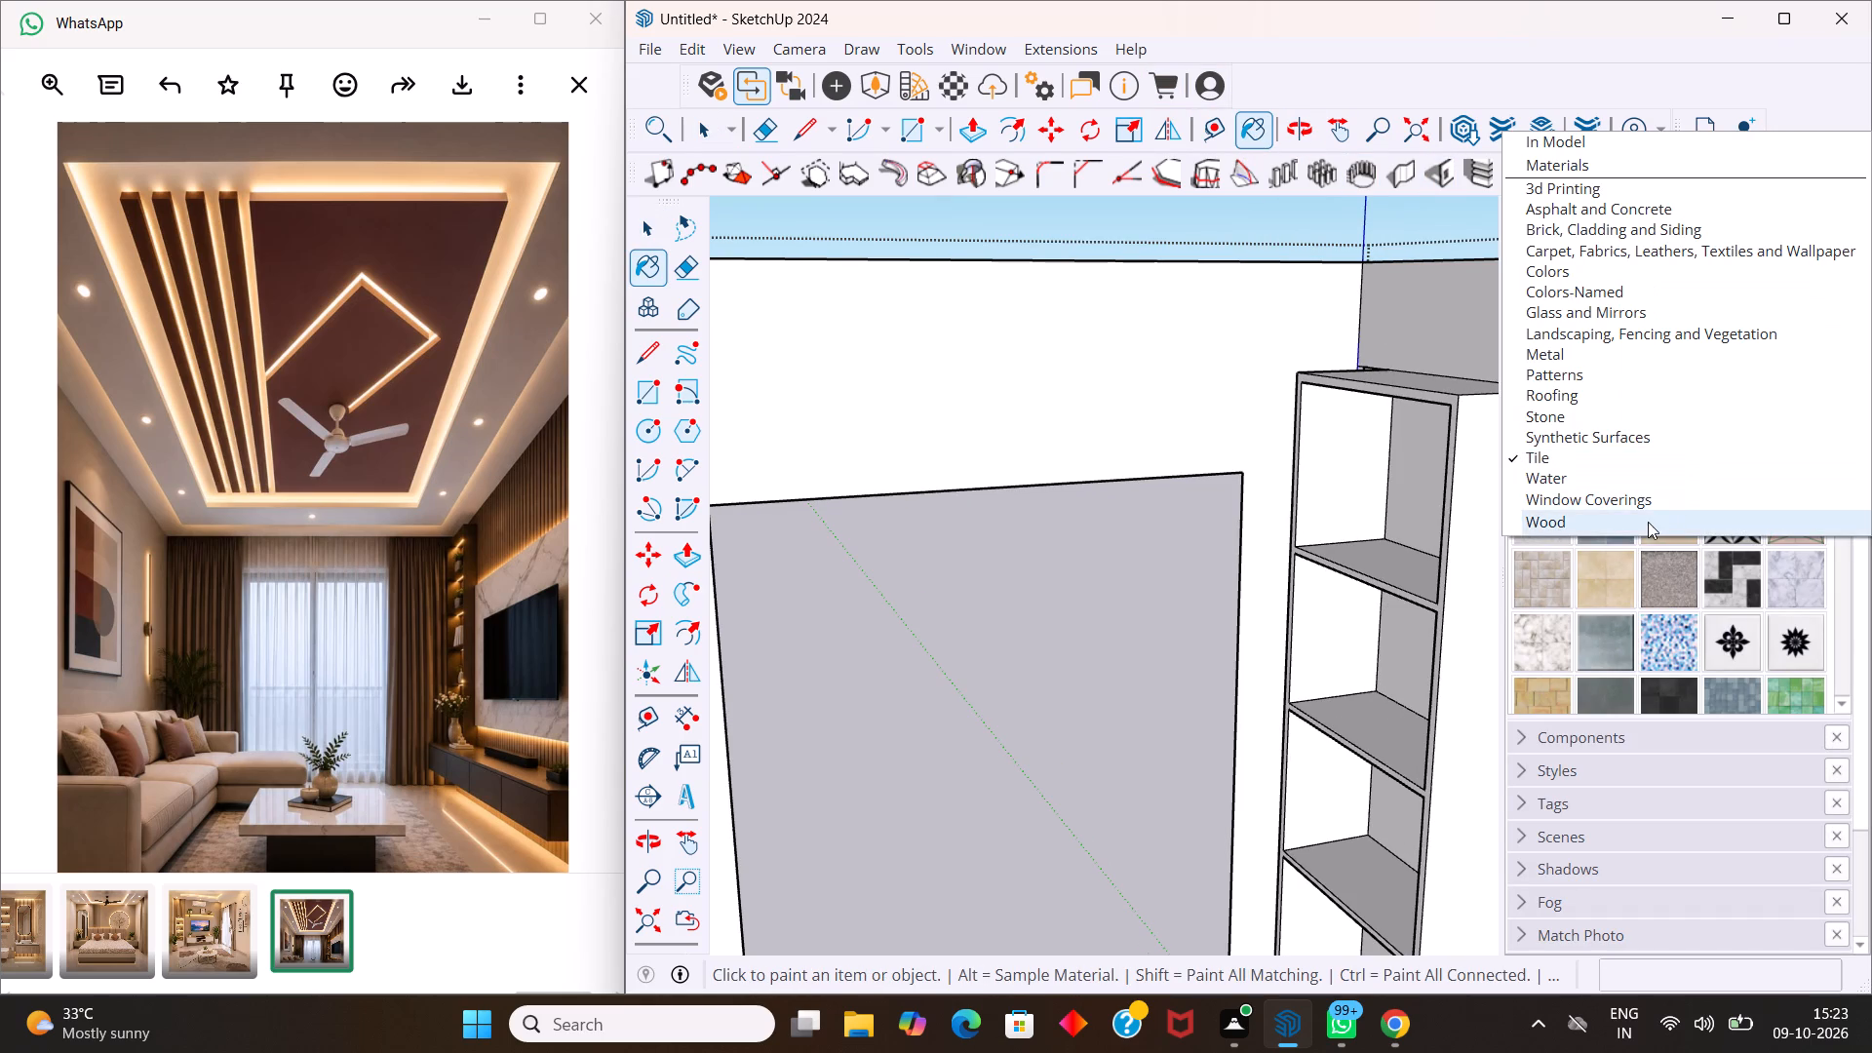
left_click(1647, 523)
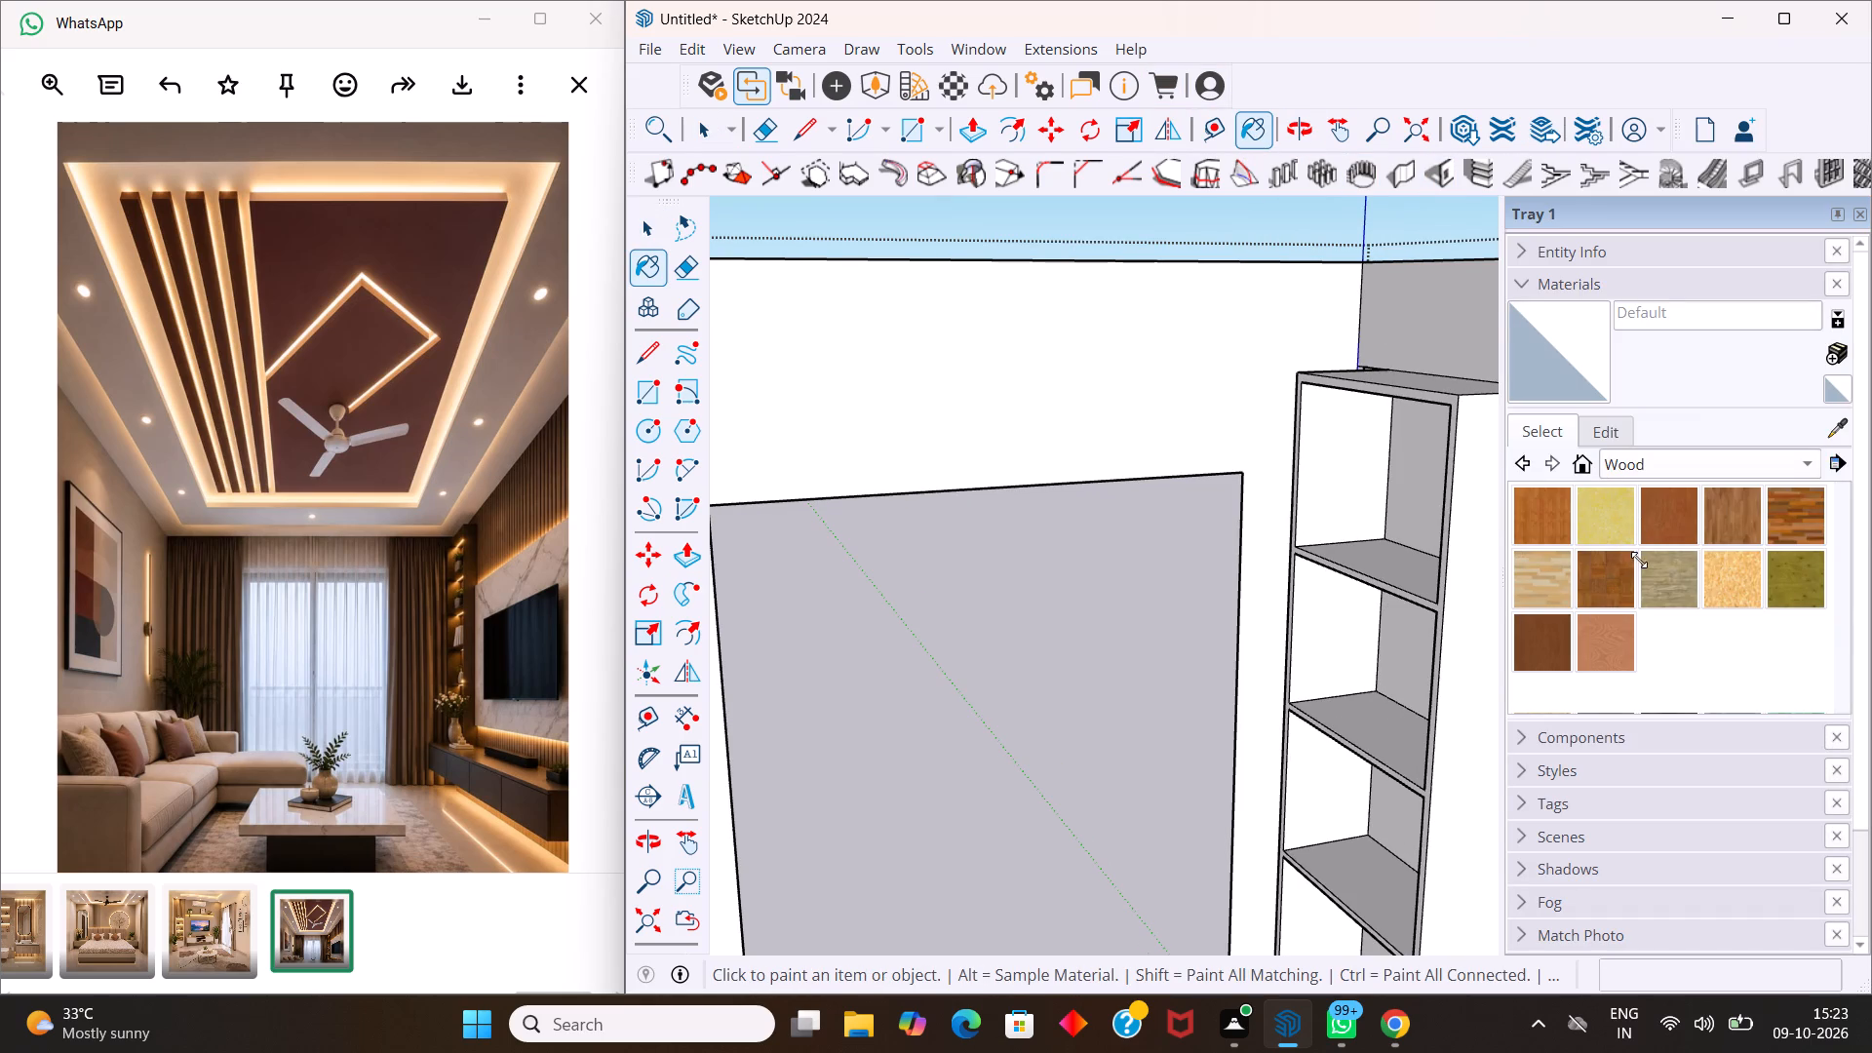
key("space")
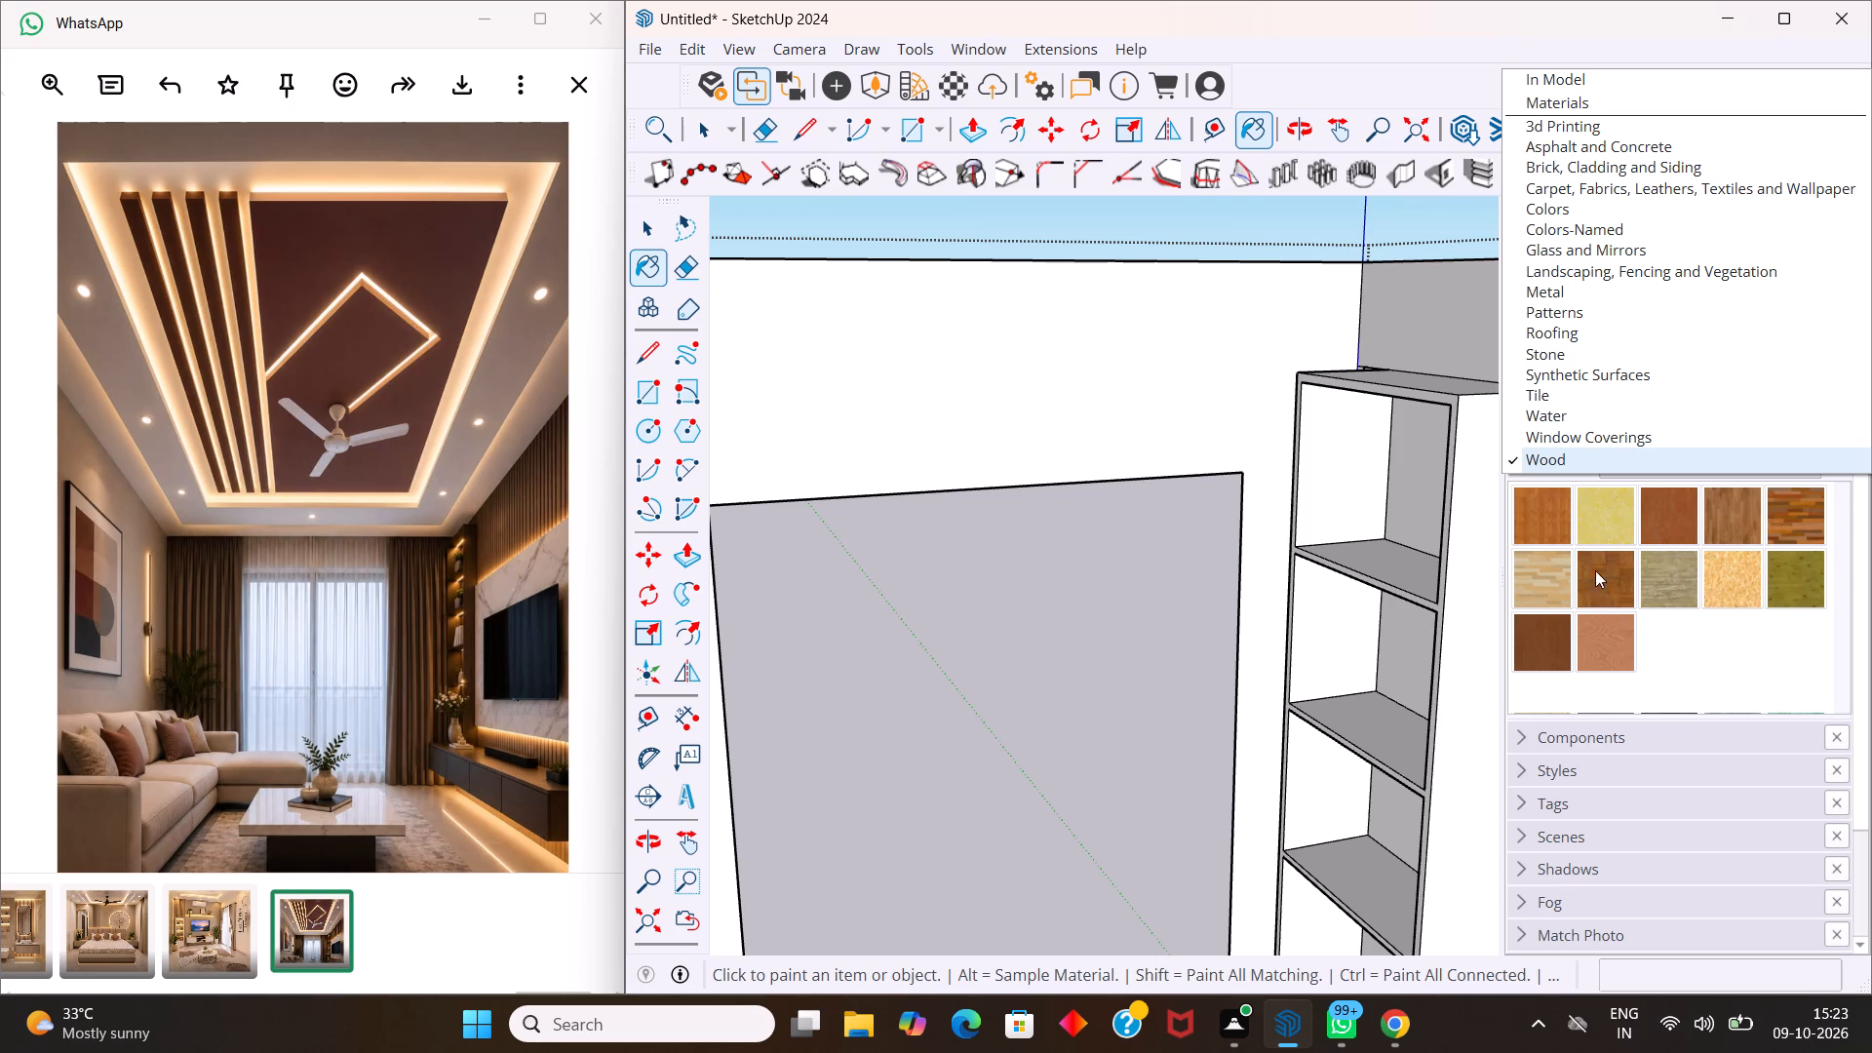
left_click(1541, 636)
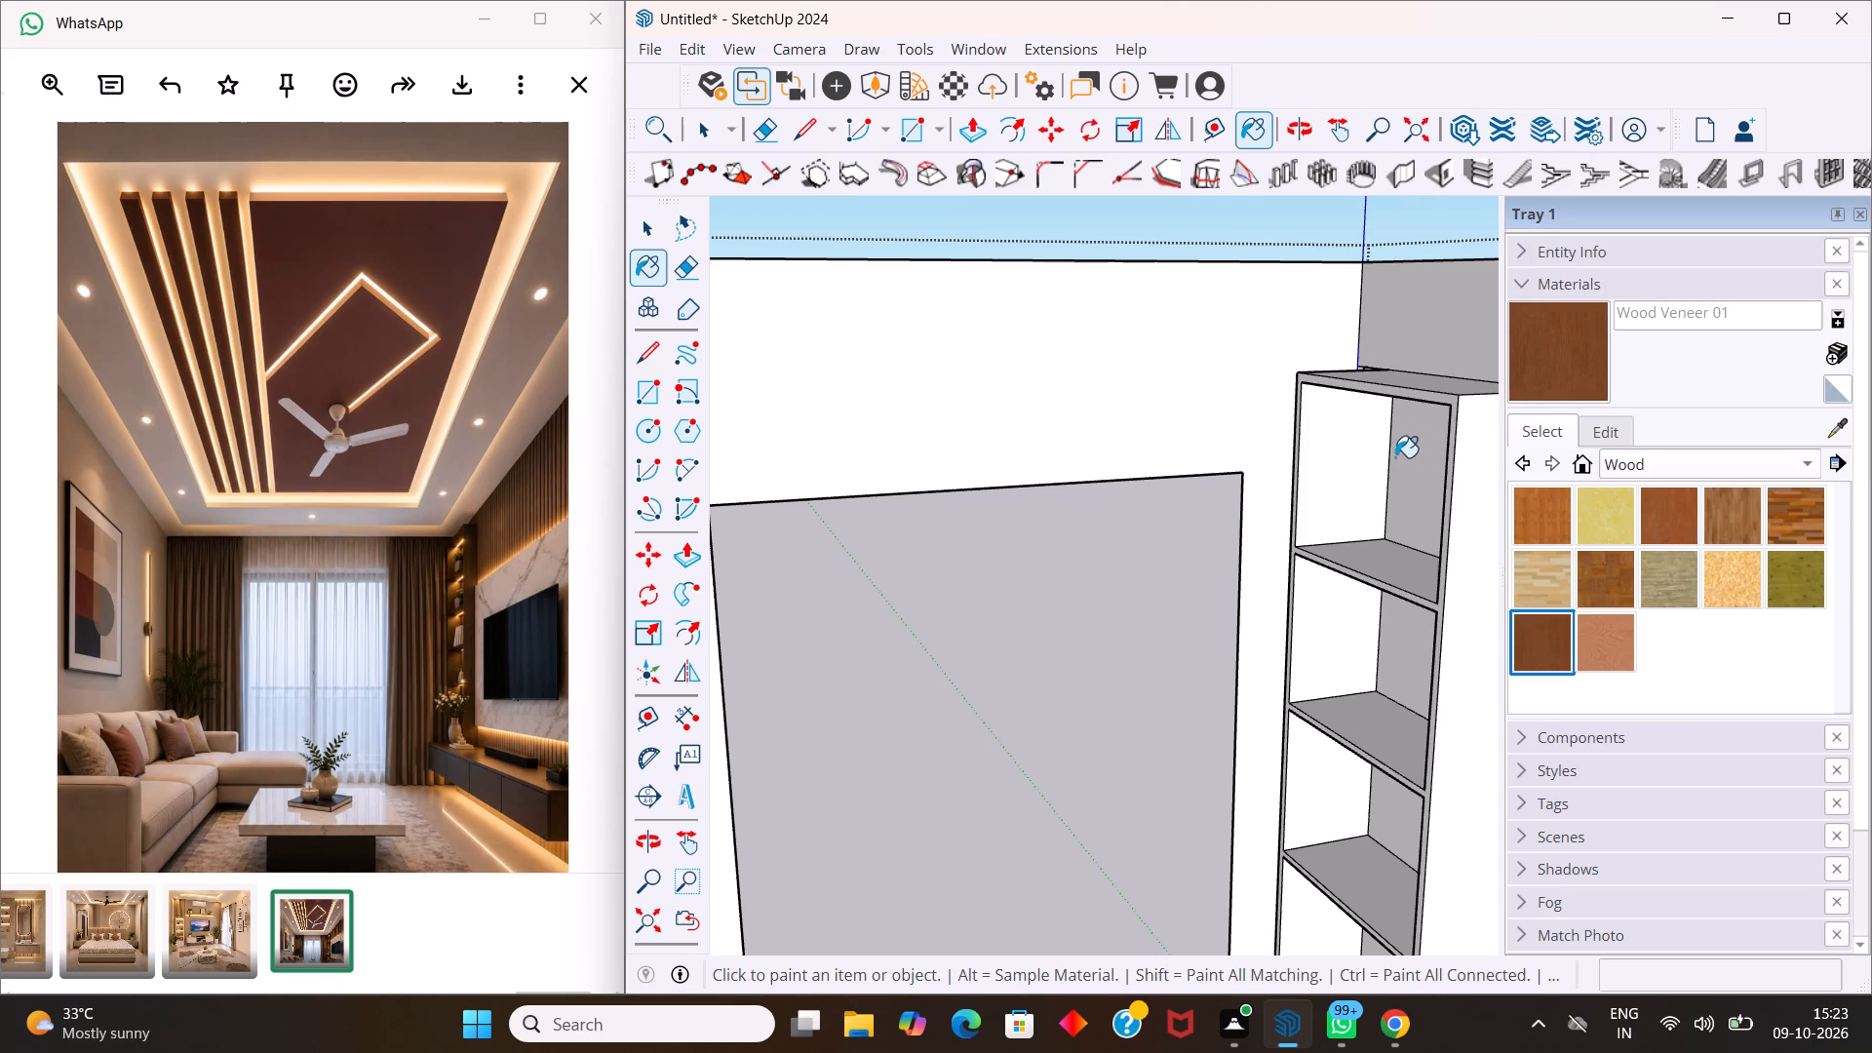
scroll(1398, 453, "up", 3)
middle_click_drag(1401, 450, 1396, 648)
left_click(1427, 493)
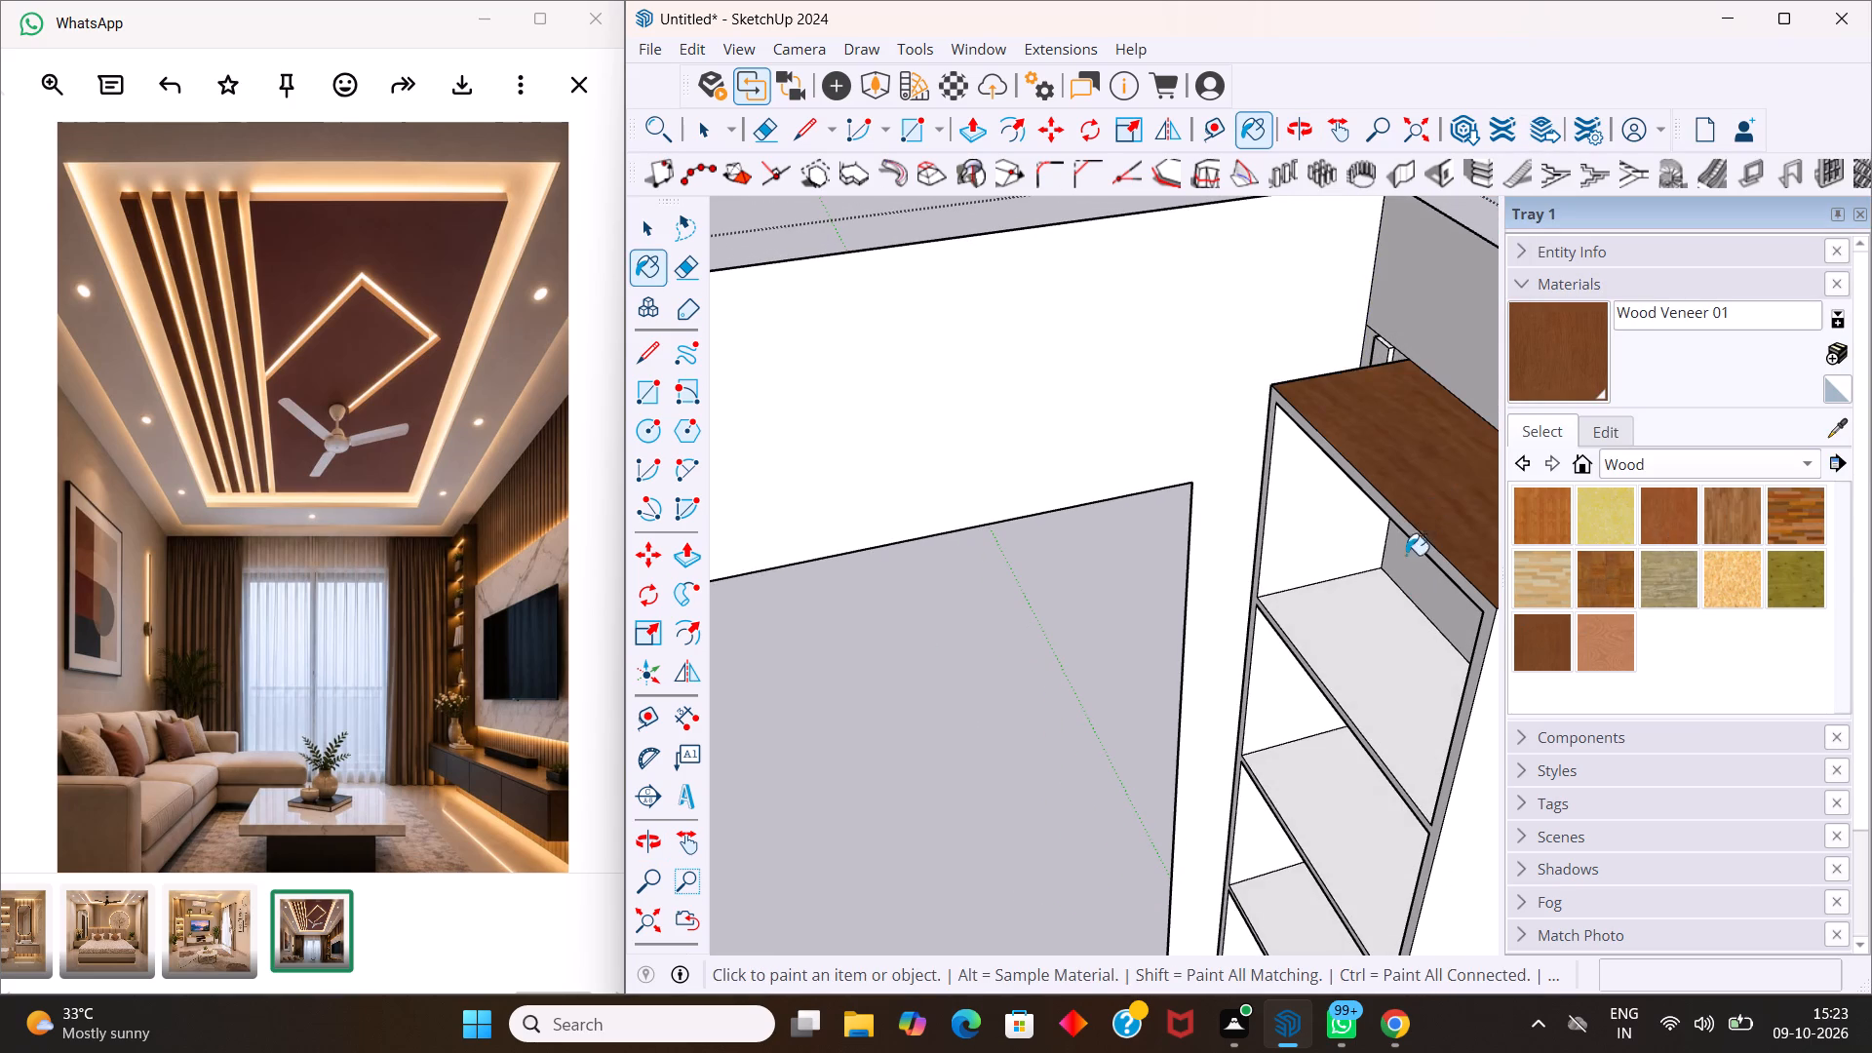
left_click(1385, 588)
left_click(1317, 754)
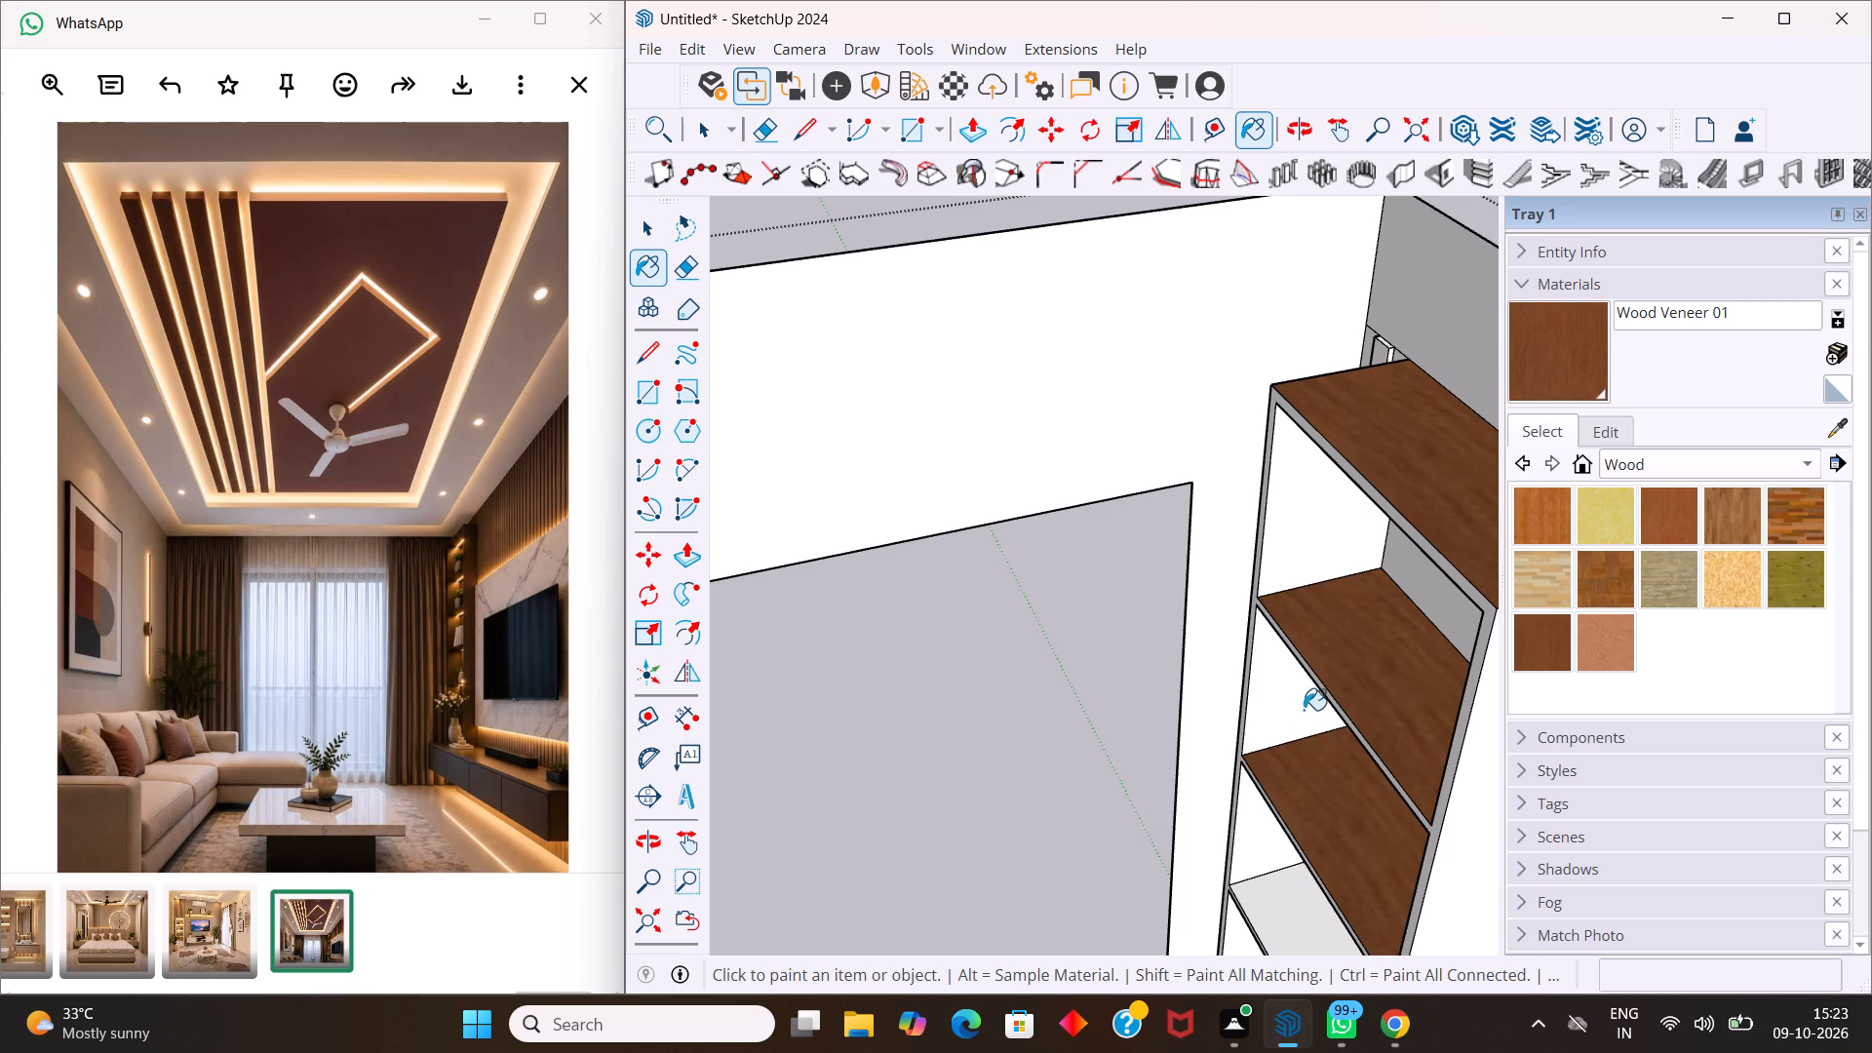
Paint the two lower shelf surfaces and the visible inner side face of each compartment with Wood Veneer 01.
scroll(1304, 699, "down", 10)
scroll(1287, 774, "up", 8)
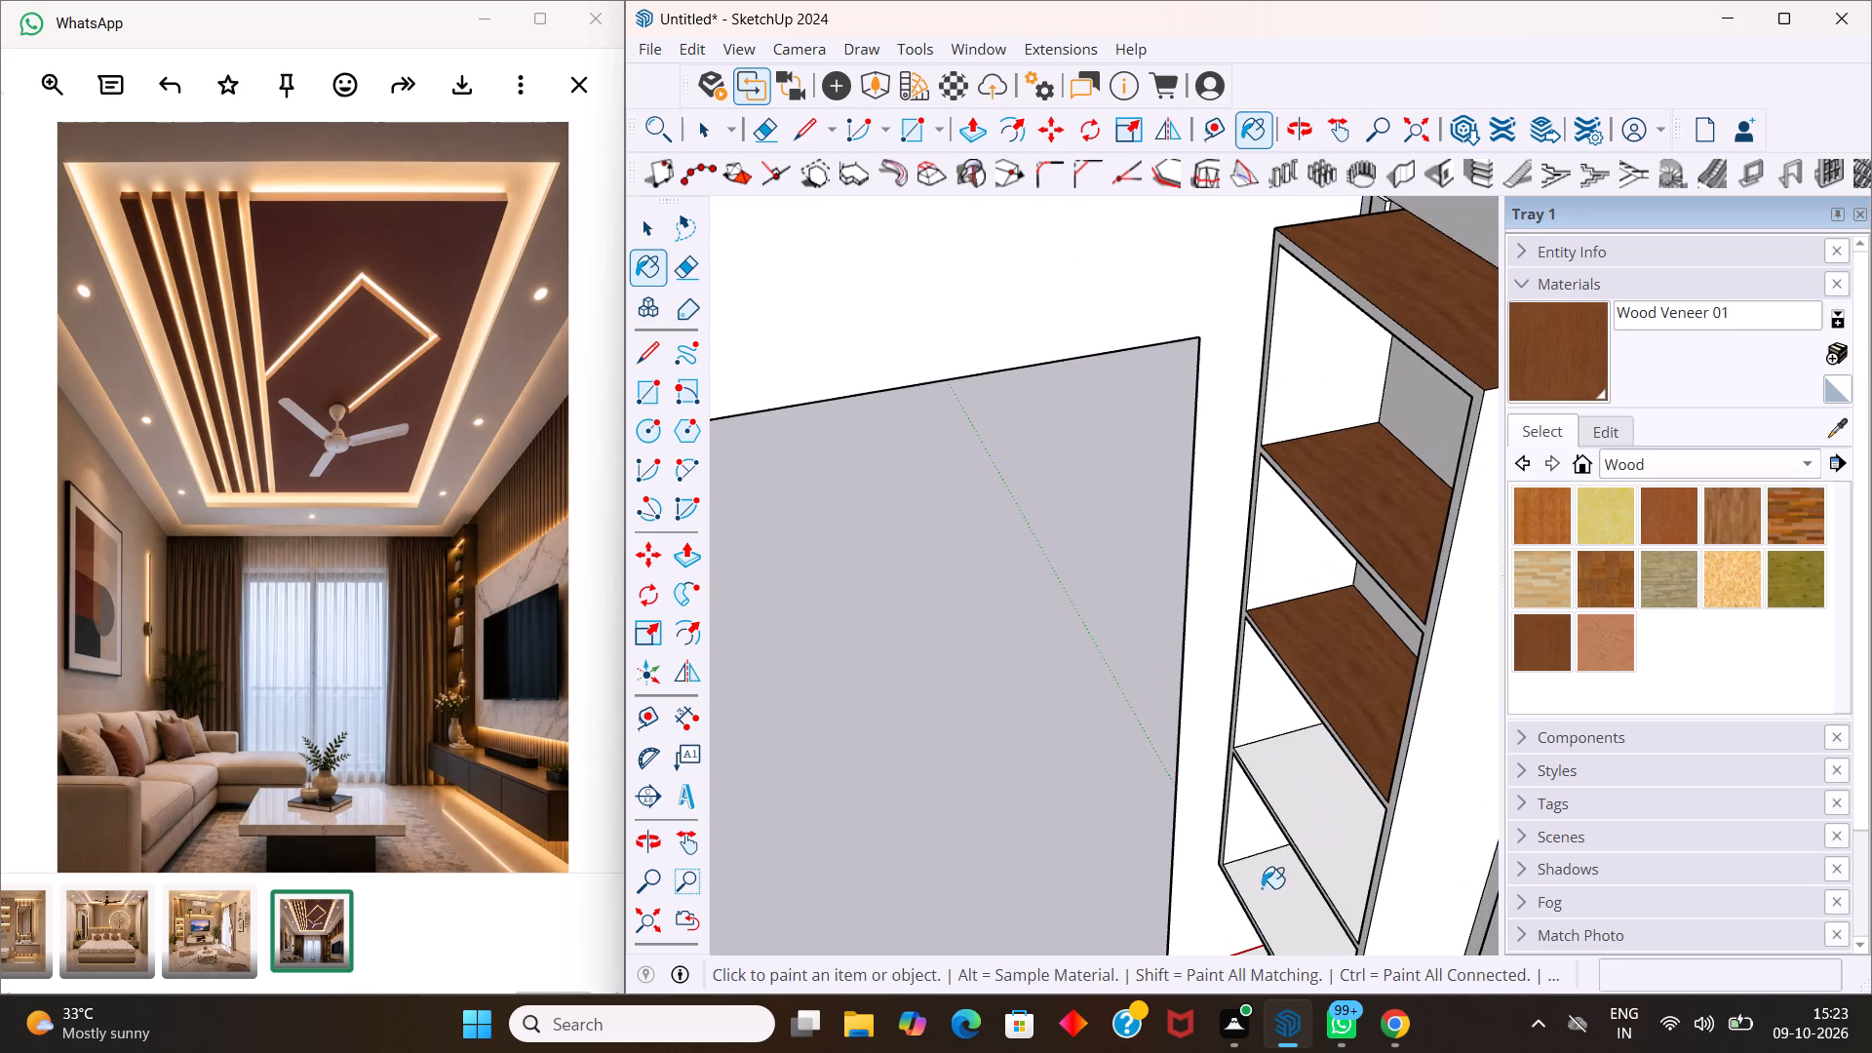
left_click(1261, 890)
left_click(1337, 861)
left_click(1254, 841)
left_click(1277, 727)
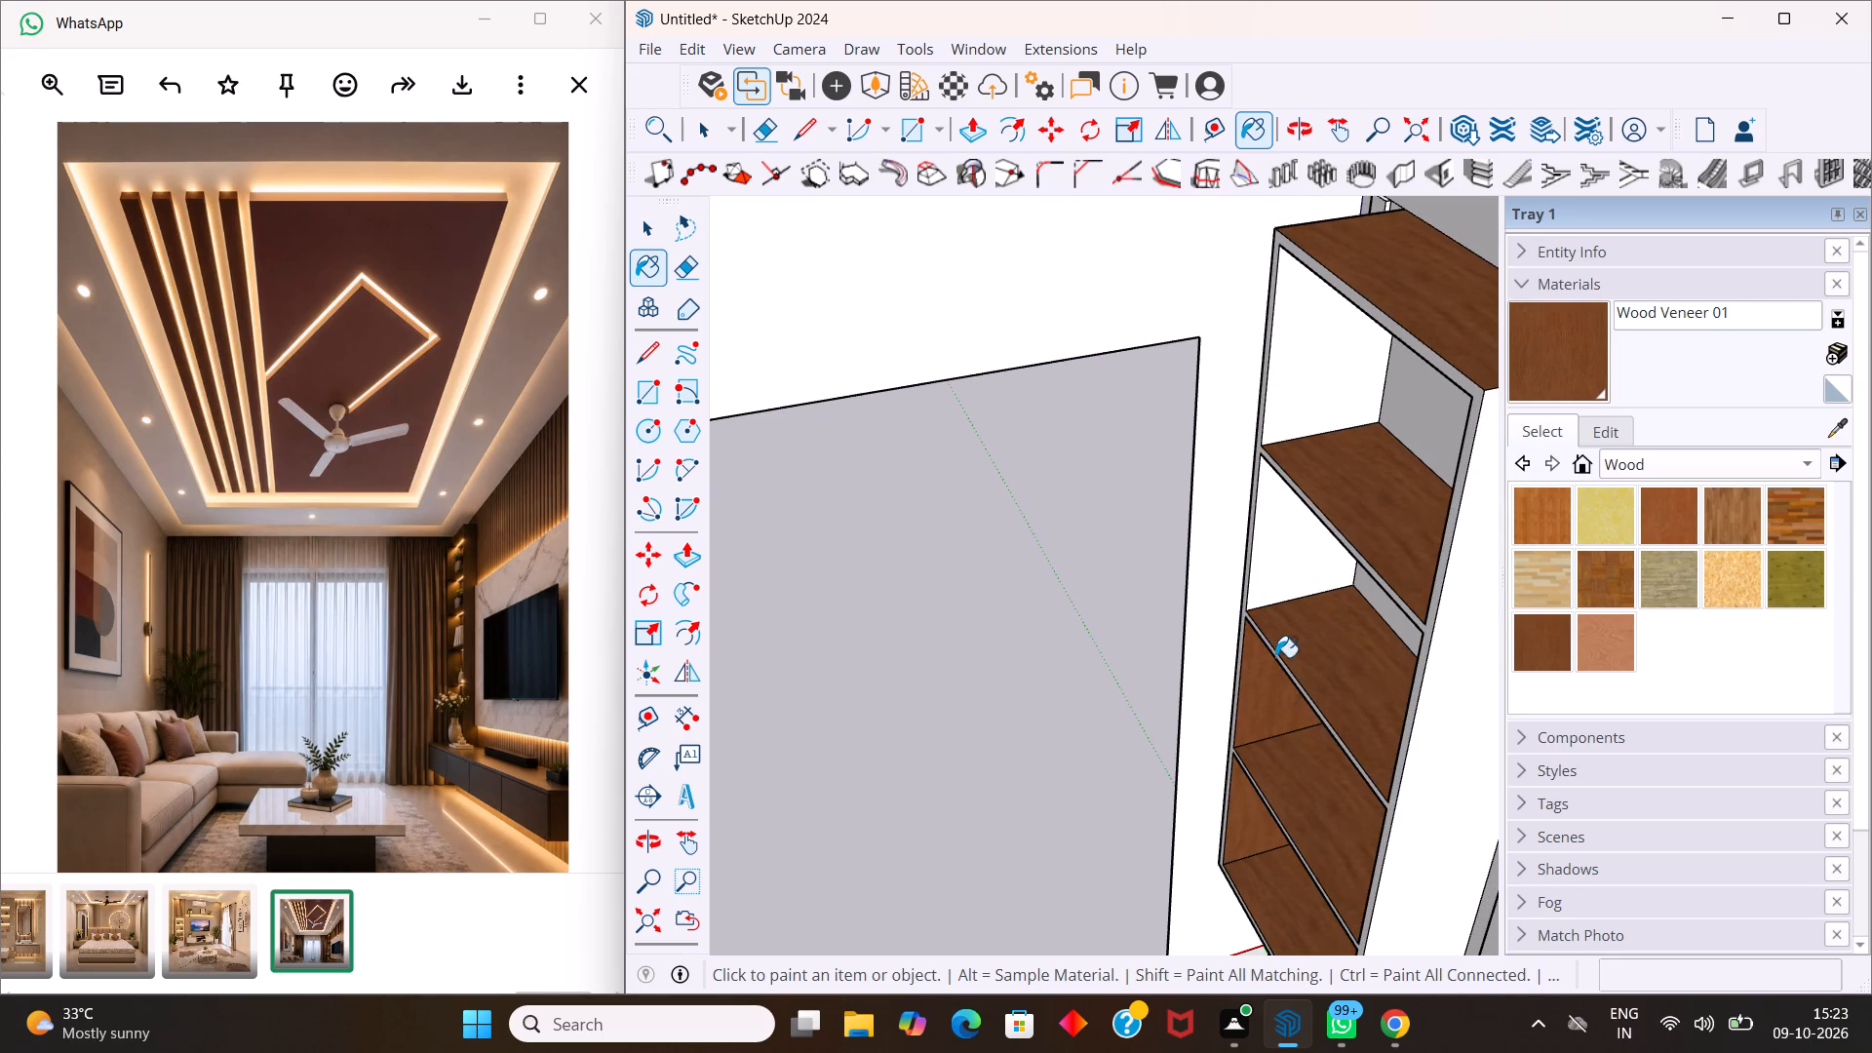
left_click(1276, 606)
left_click(1303, 424)
left_click(1278, 523)
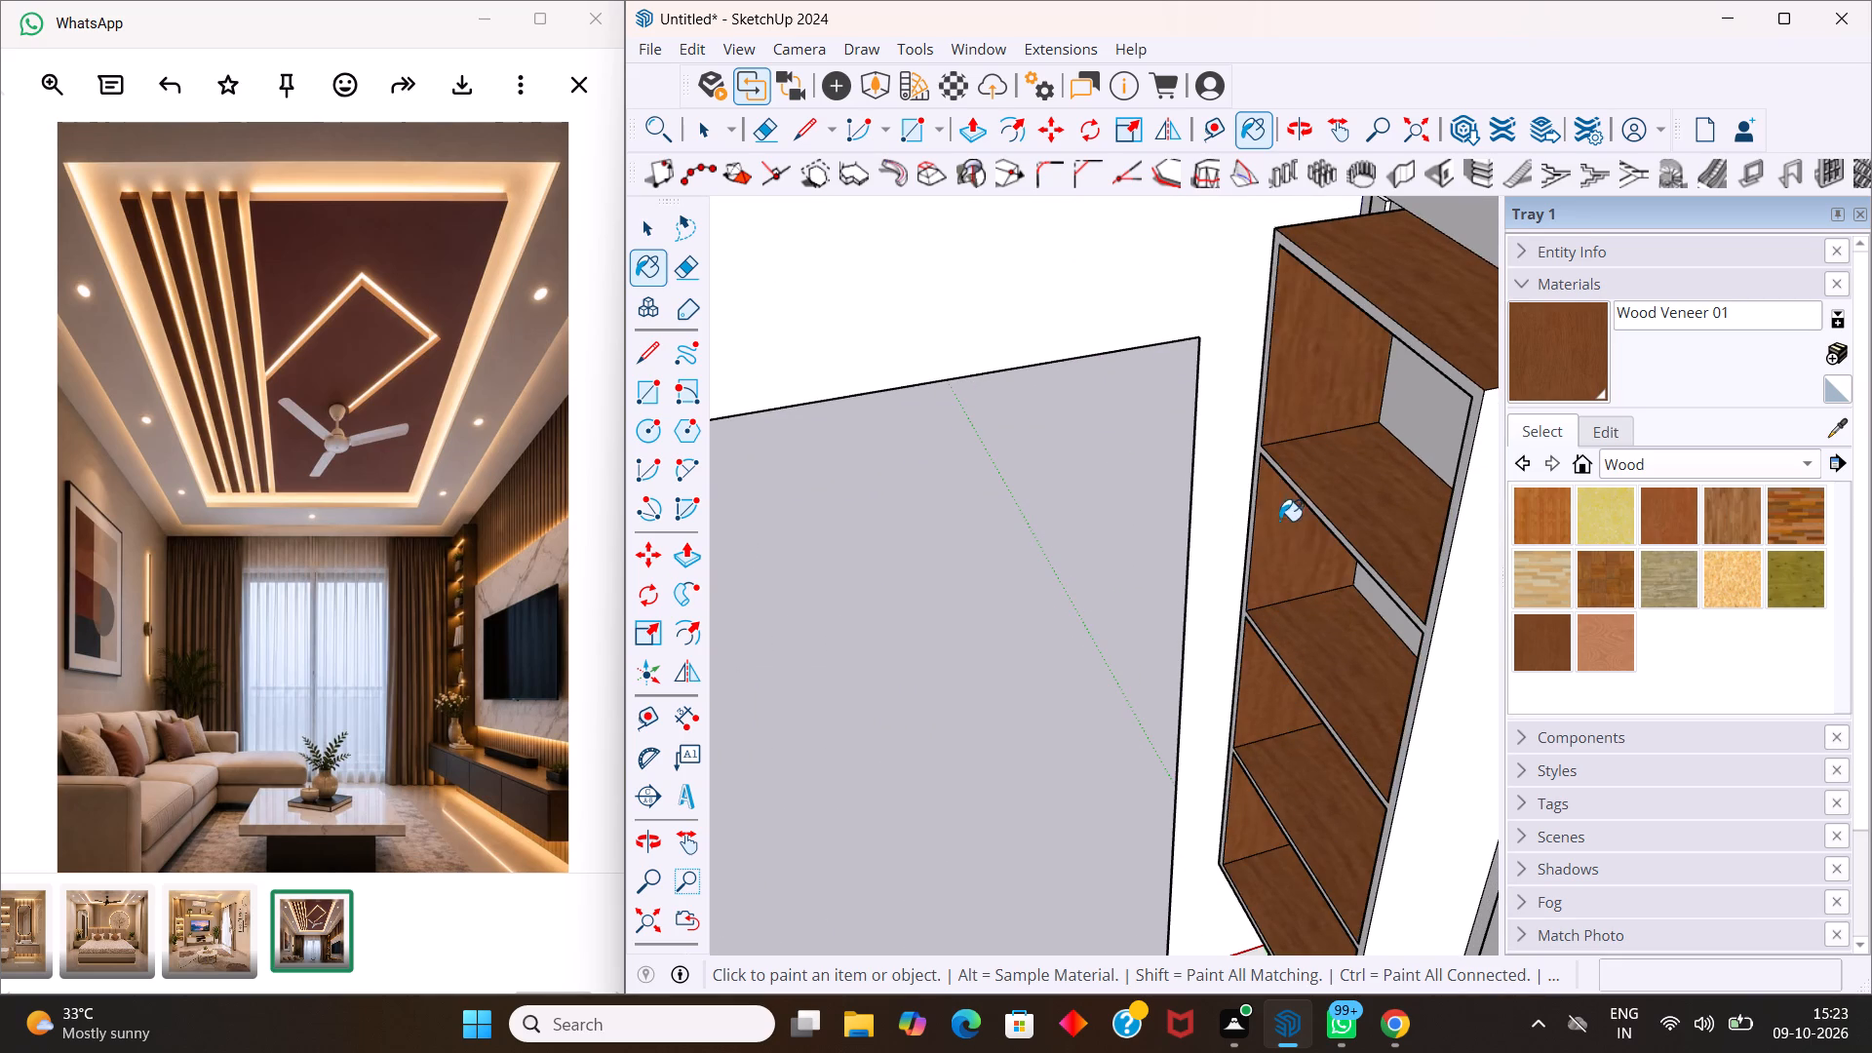
left_click(1295, 487)
Paint the shelving unit's outer side nearest the TV panel and its four compartment backs with Wood Veneer 01.
scroll(1295, 488, "down", 11)
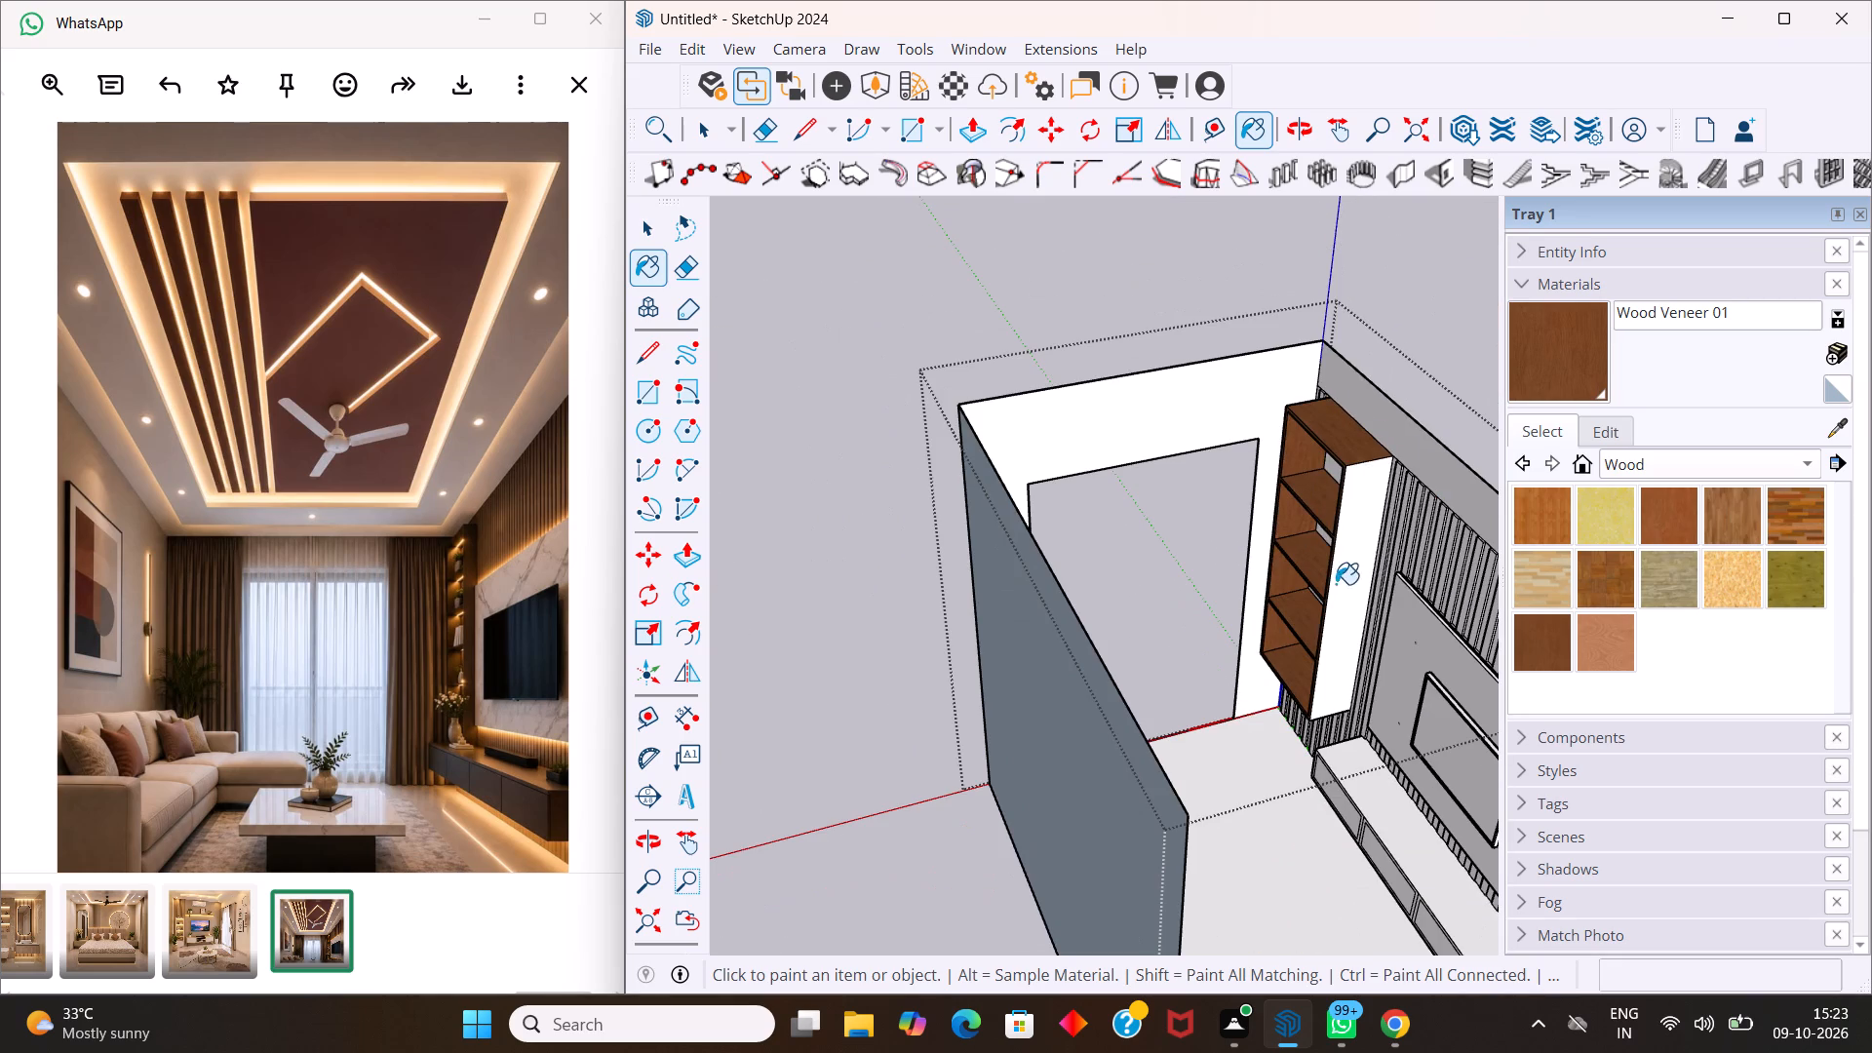
left_click(1354, 584)
middle_click_drag(1332, 604, 1540, 628)
scroll(1363, 576, "up", 4)
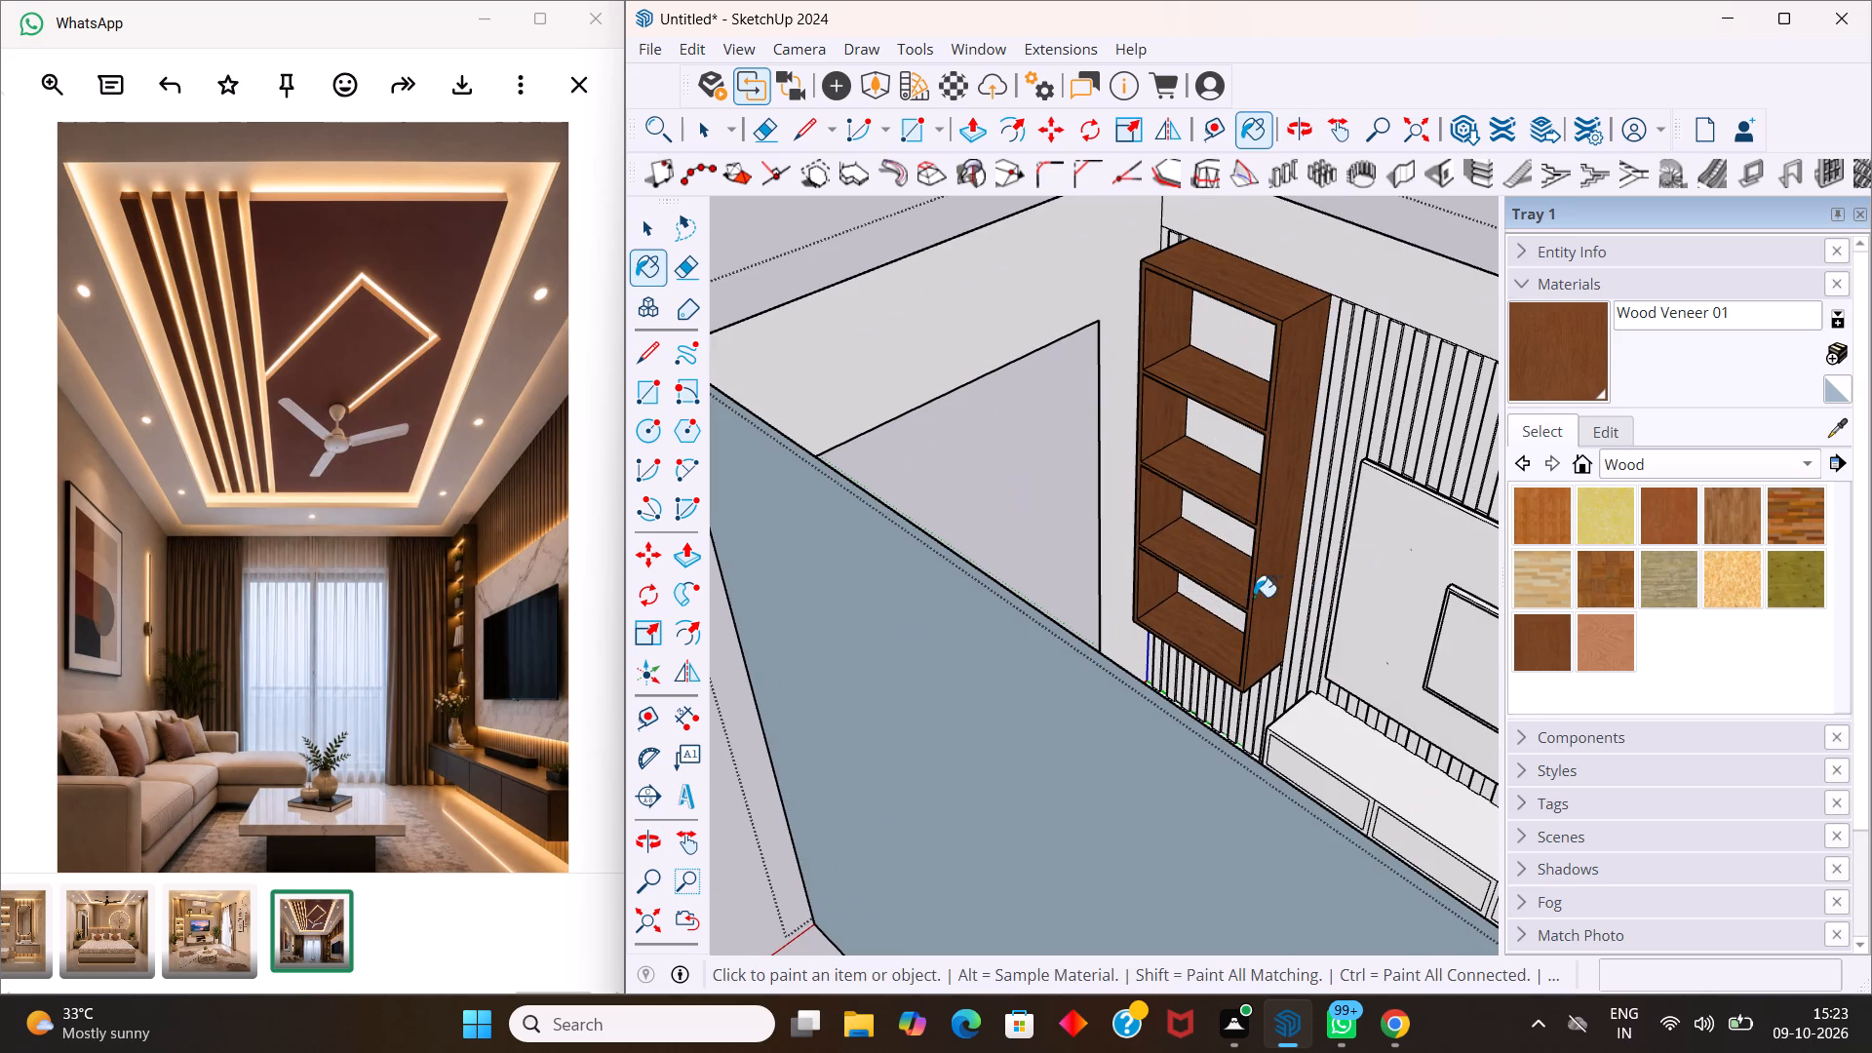
left_click(1215, 600)
left_click(1219, 544)
left_click(1216, 527)
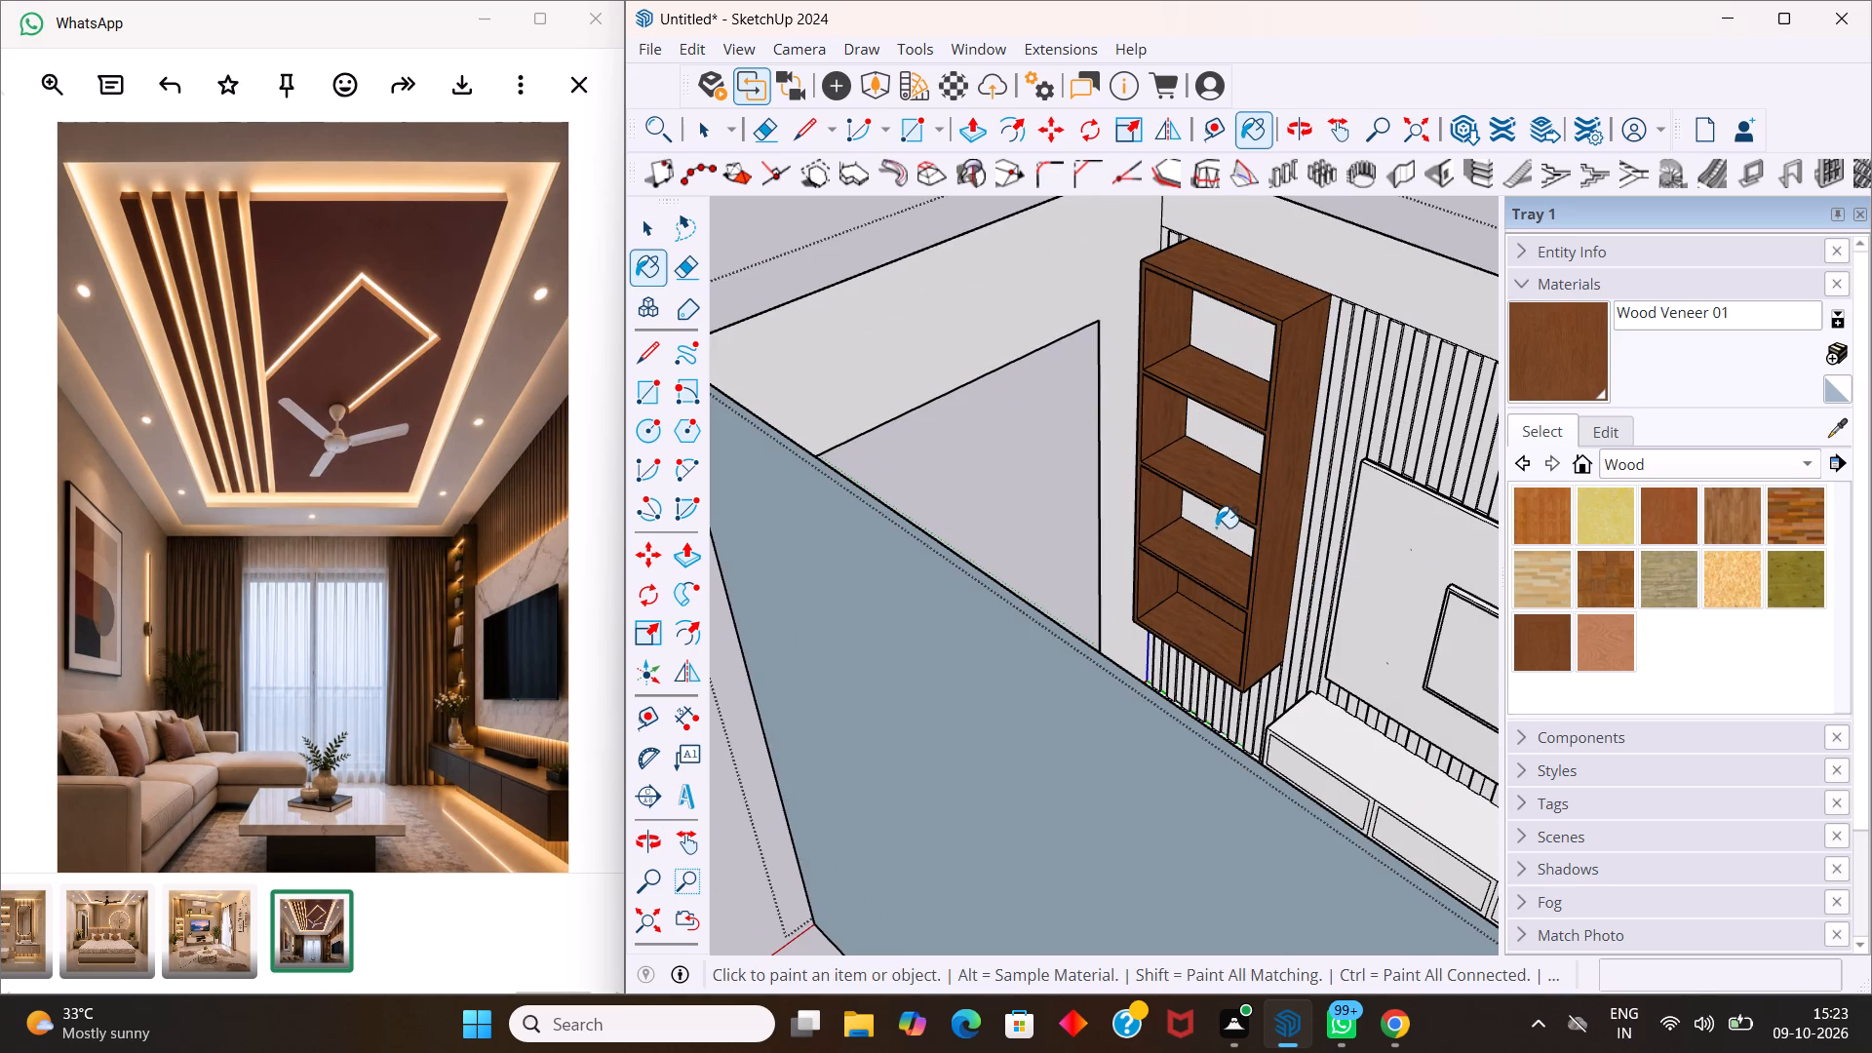
left_click(1235, 444)
left_click(1234, 359)
Paint the shelving unit's outer side facing the wall with the opening with Wood Veneer 01.
scroll(1229, 349, "down", 4)
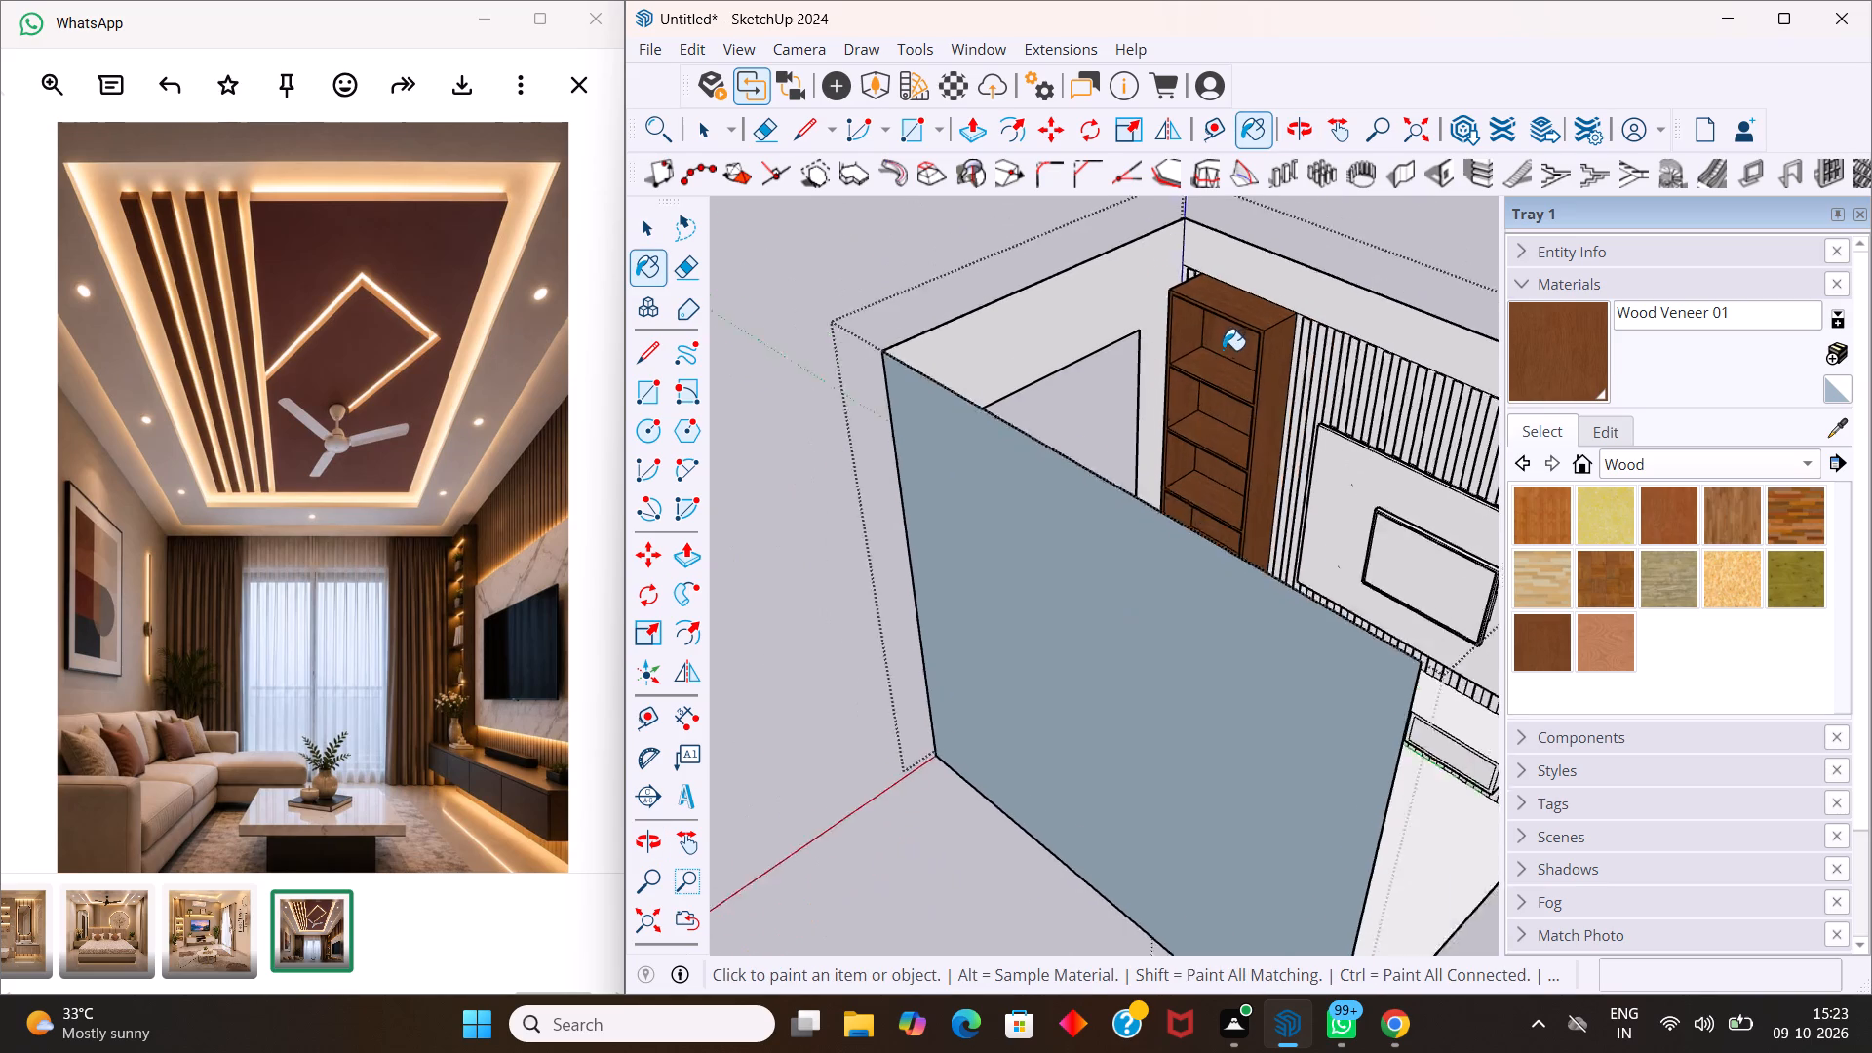
scroll(1223, 350, "down", 1)
middle_click_drag(1273, 462, 1151, 269)
scroll(1251, 436, "up", 4)
scroll(1244, 448, "down", 1)
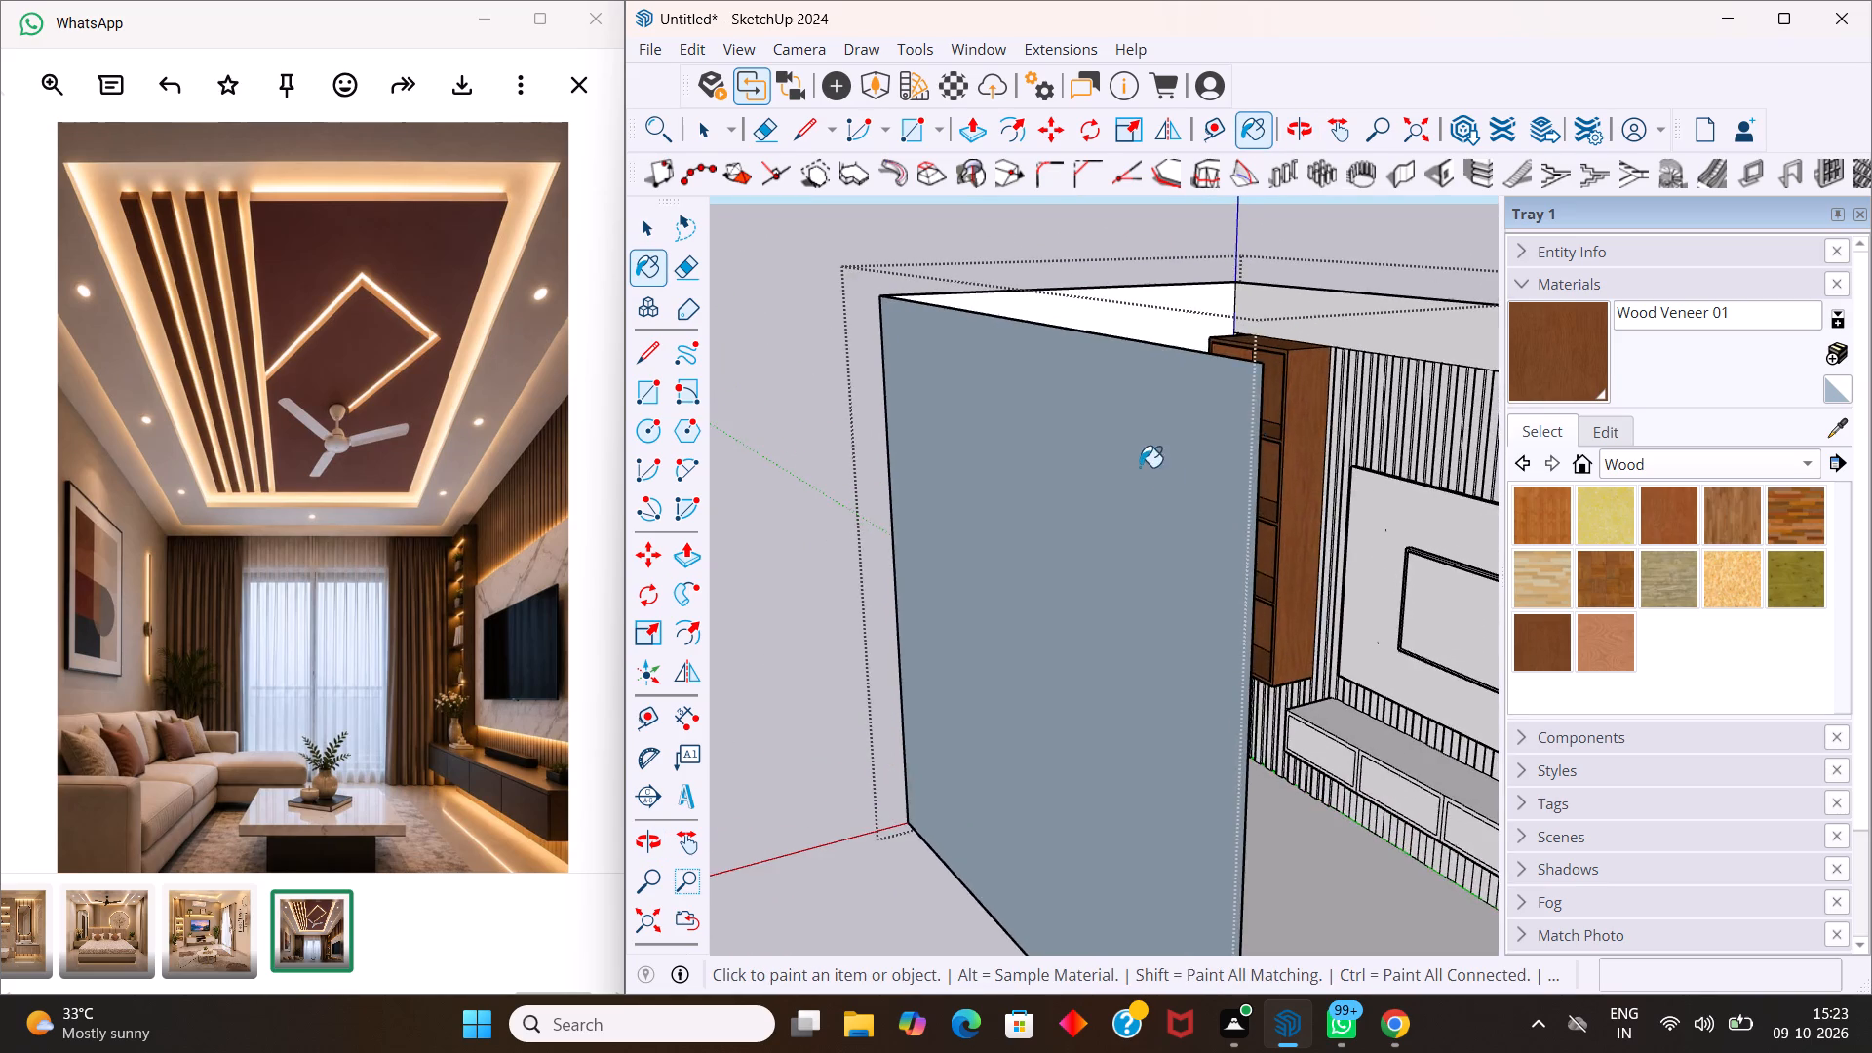
scroll(1137, 466, "down", 11)
middle_click_drag(873, 476, 1329, 505)
scroll(1198, 495, "down", 6)
scroll(820, 532, "up", 1)
middle_click_drag(820, 531, 1107, 506)
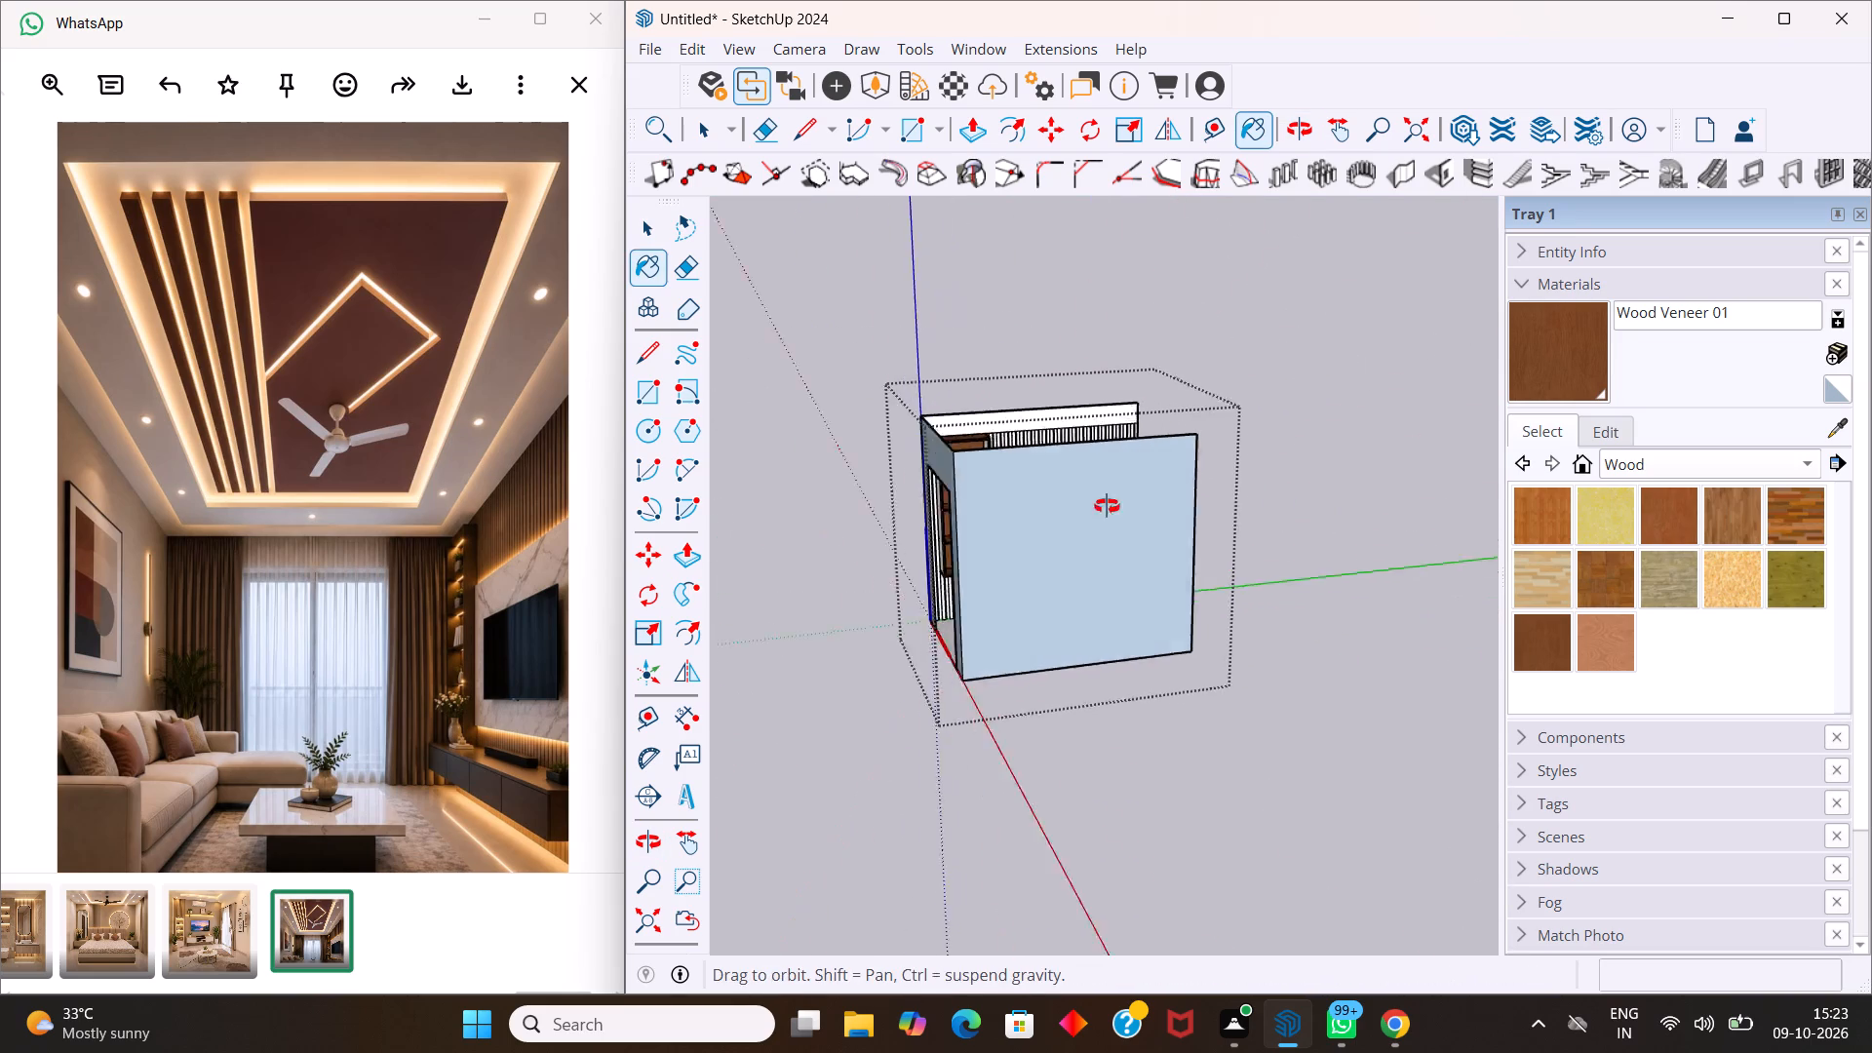
middle_click_drag(1107, 506, 1214, 485)
scroll(1026, 534, "up", 5)
middle_click(984, 604)
middle_click_drag(984, 604, 967, 467)
scroll(1016, 544, "up", 8)
middle_click_drag(1071, 488, 904, 554)
scroll(917, 548, "down", 12)
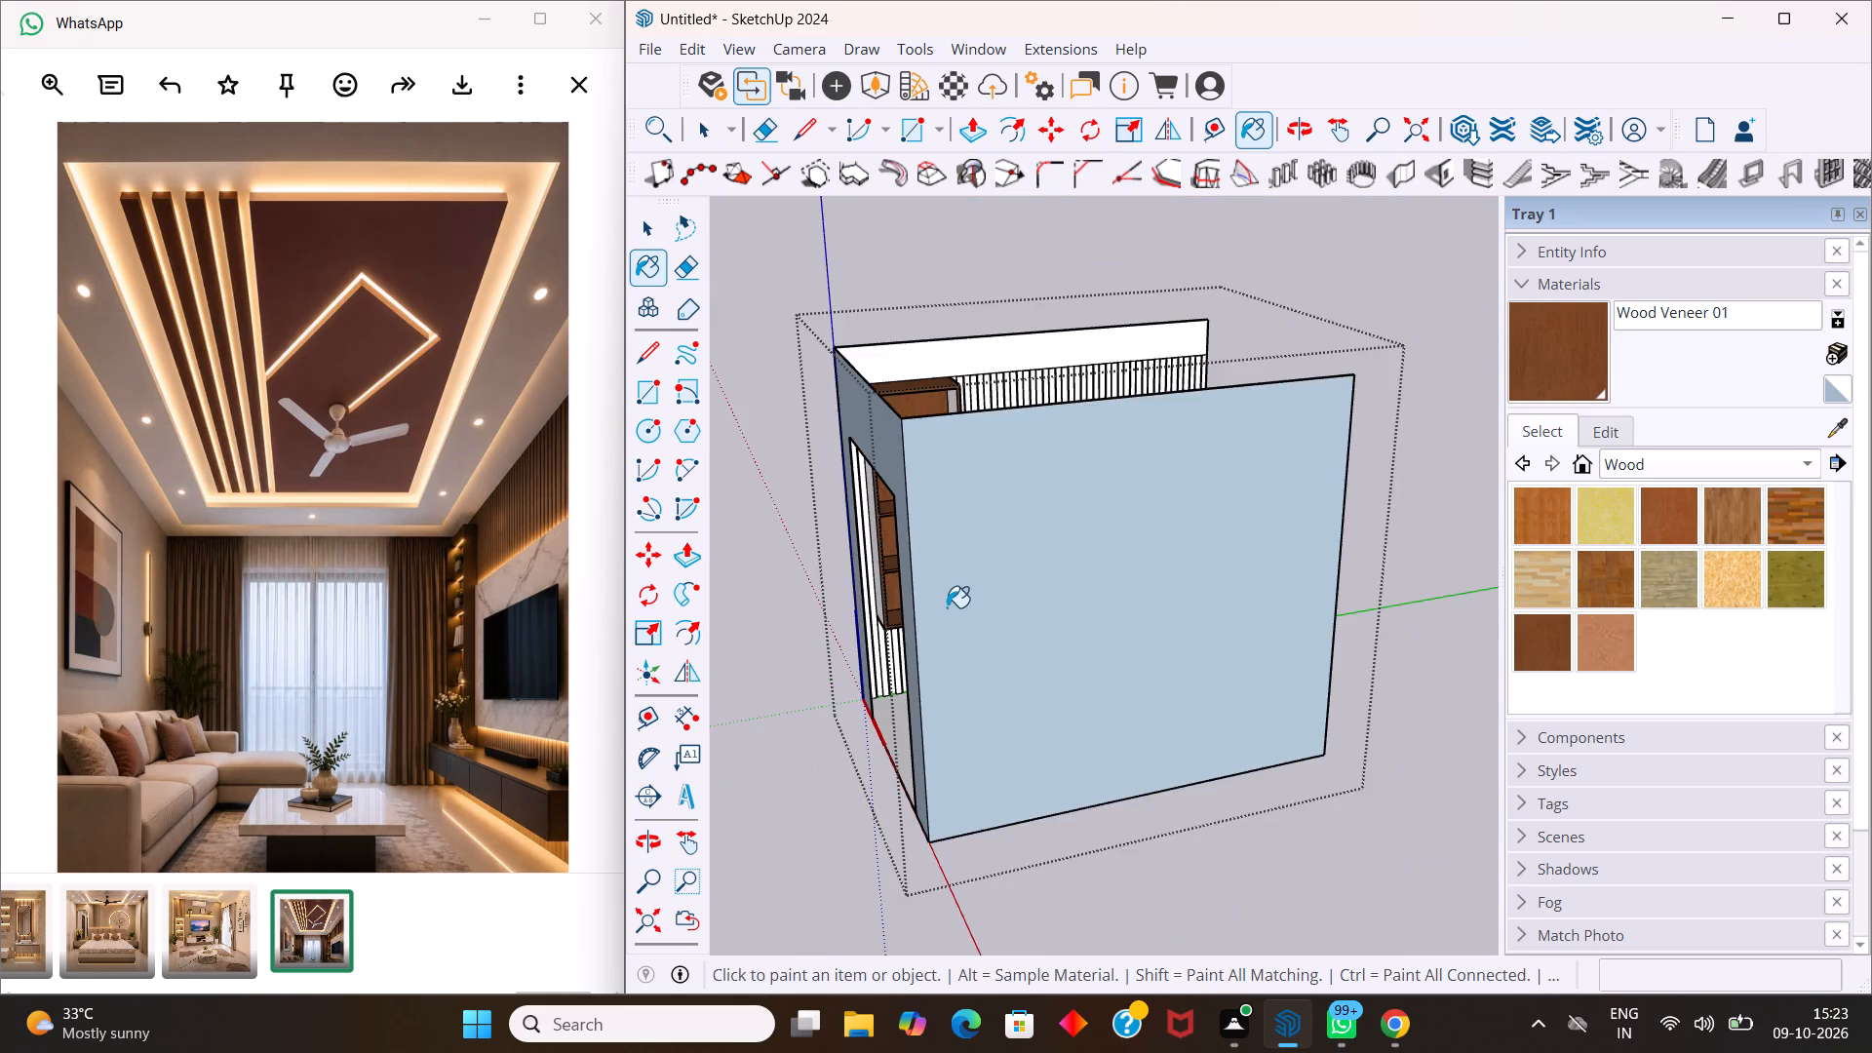
scroll(947, 584, "down", 5)
scroll(1121, 362, "up", 4)
middle_click_drag(1257, 497, 654, 458)
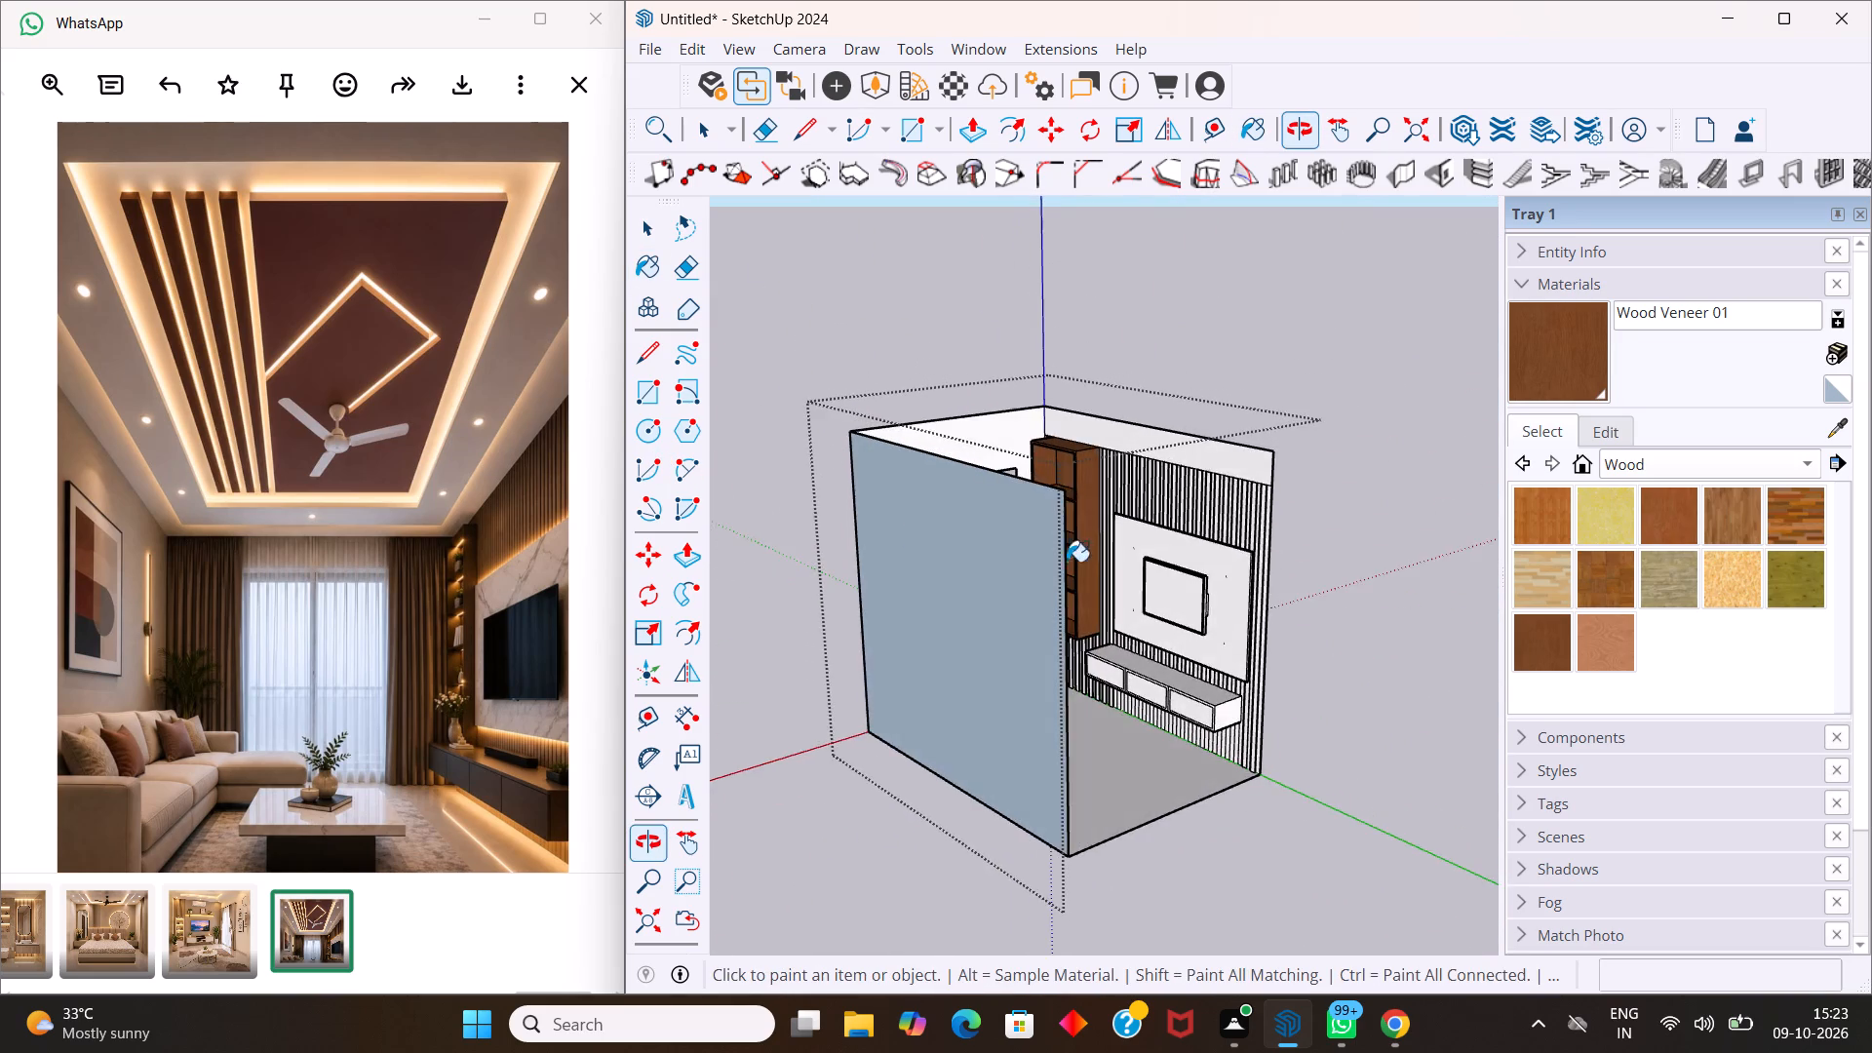
scroll(1079, 564, "up", 8)
middle_click_drag(1104, 484, 1043, 491)
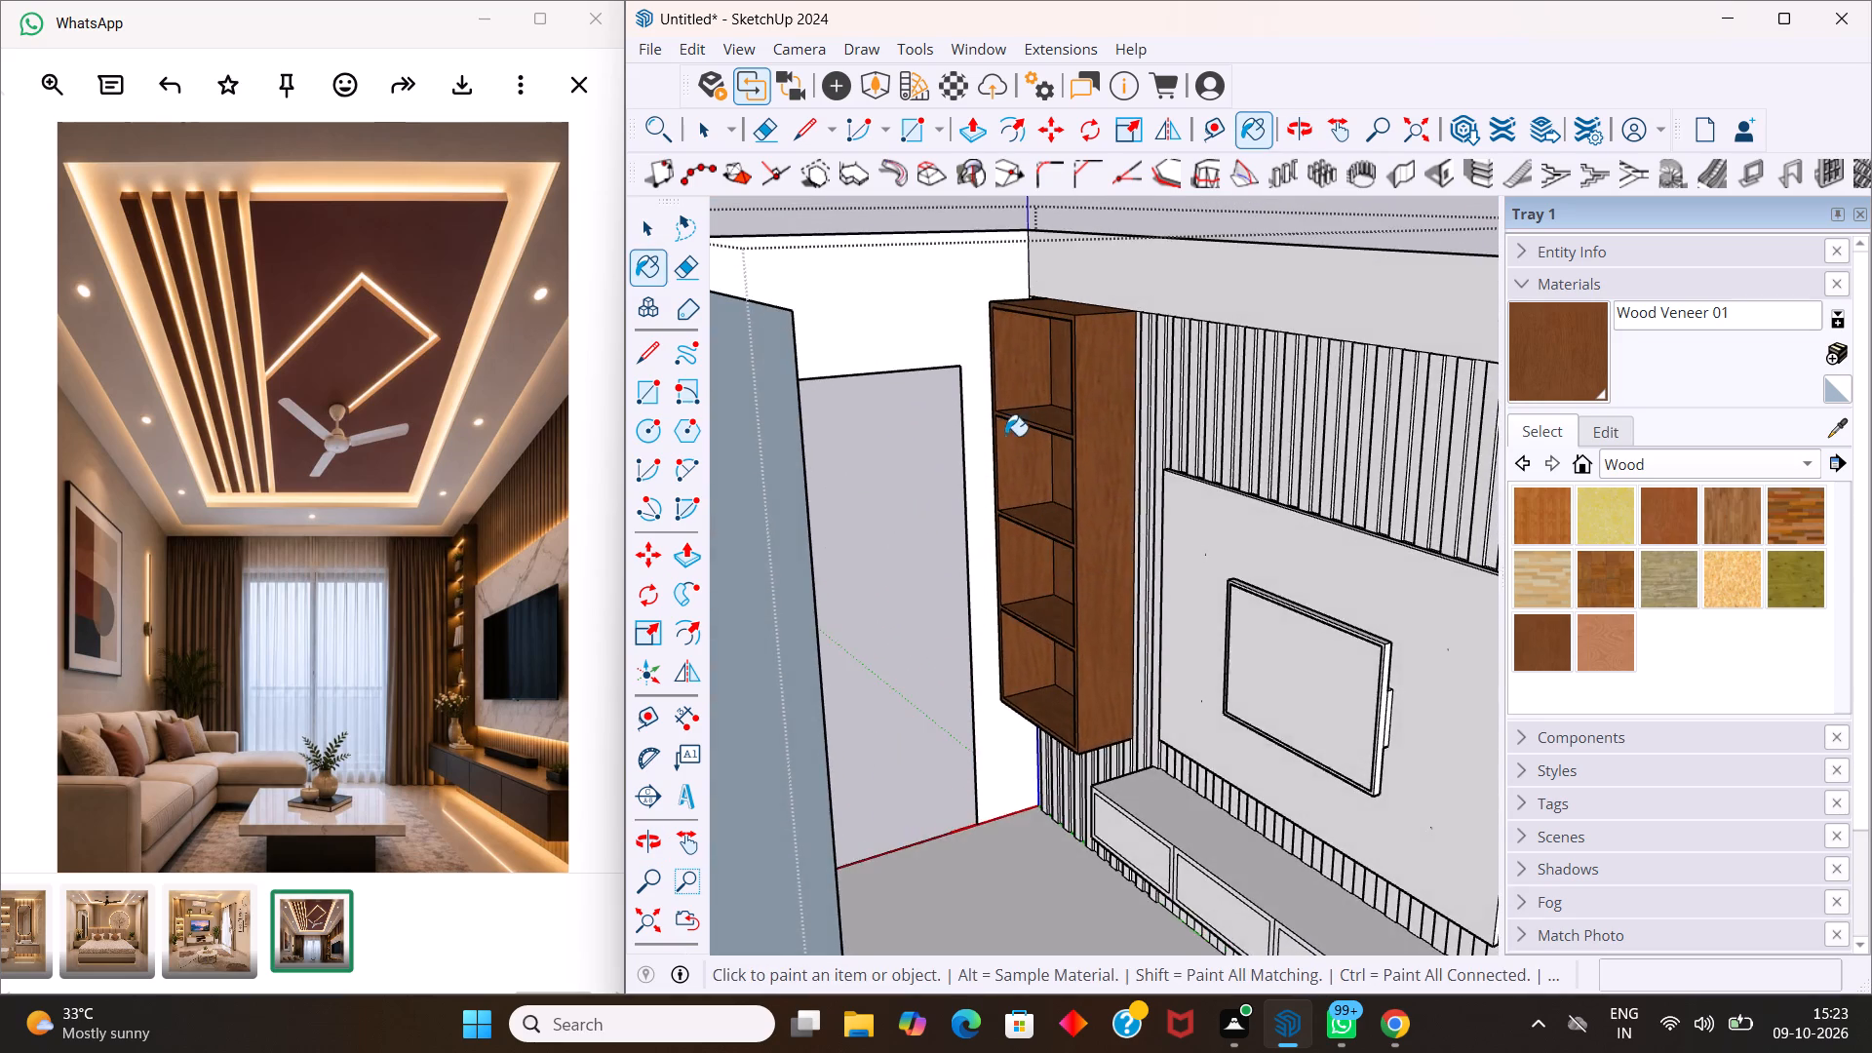
scroll(994, 399, "up", 2)
middle_click_drag(994, 295, 1669, 415)
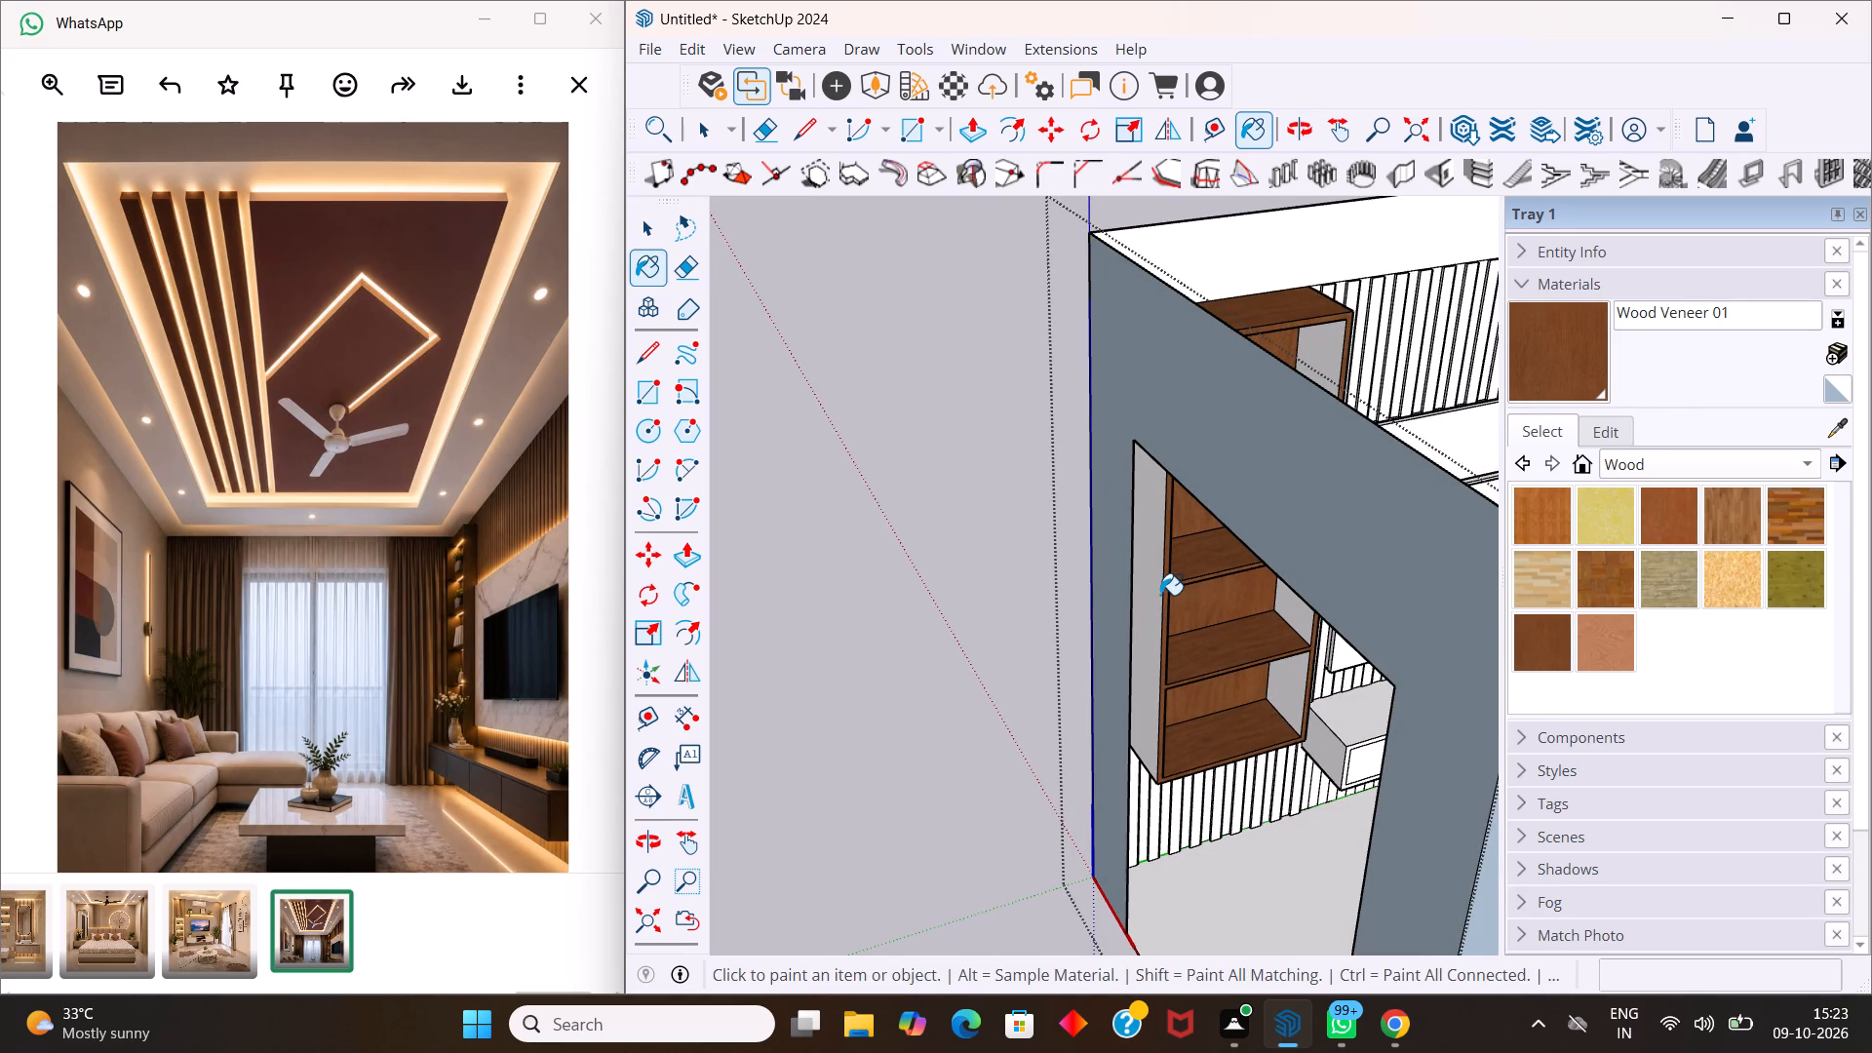
left_click(1150, 592)
Paint the front, top end and both side faces of the raised slat in the corner beside the shelving with Wood Veneer 01.
scroll(1148, 600, "down", 5)
middle_click_drag(1285, 568, 1166, 575)
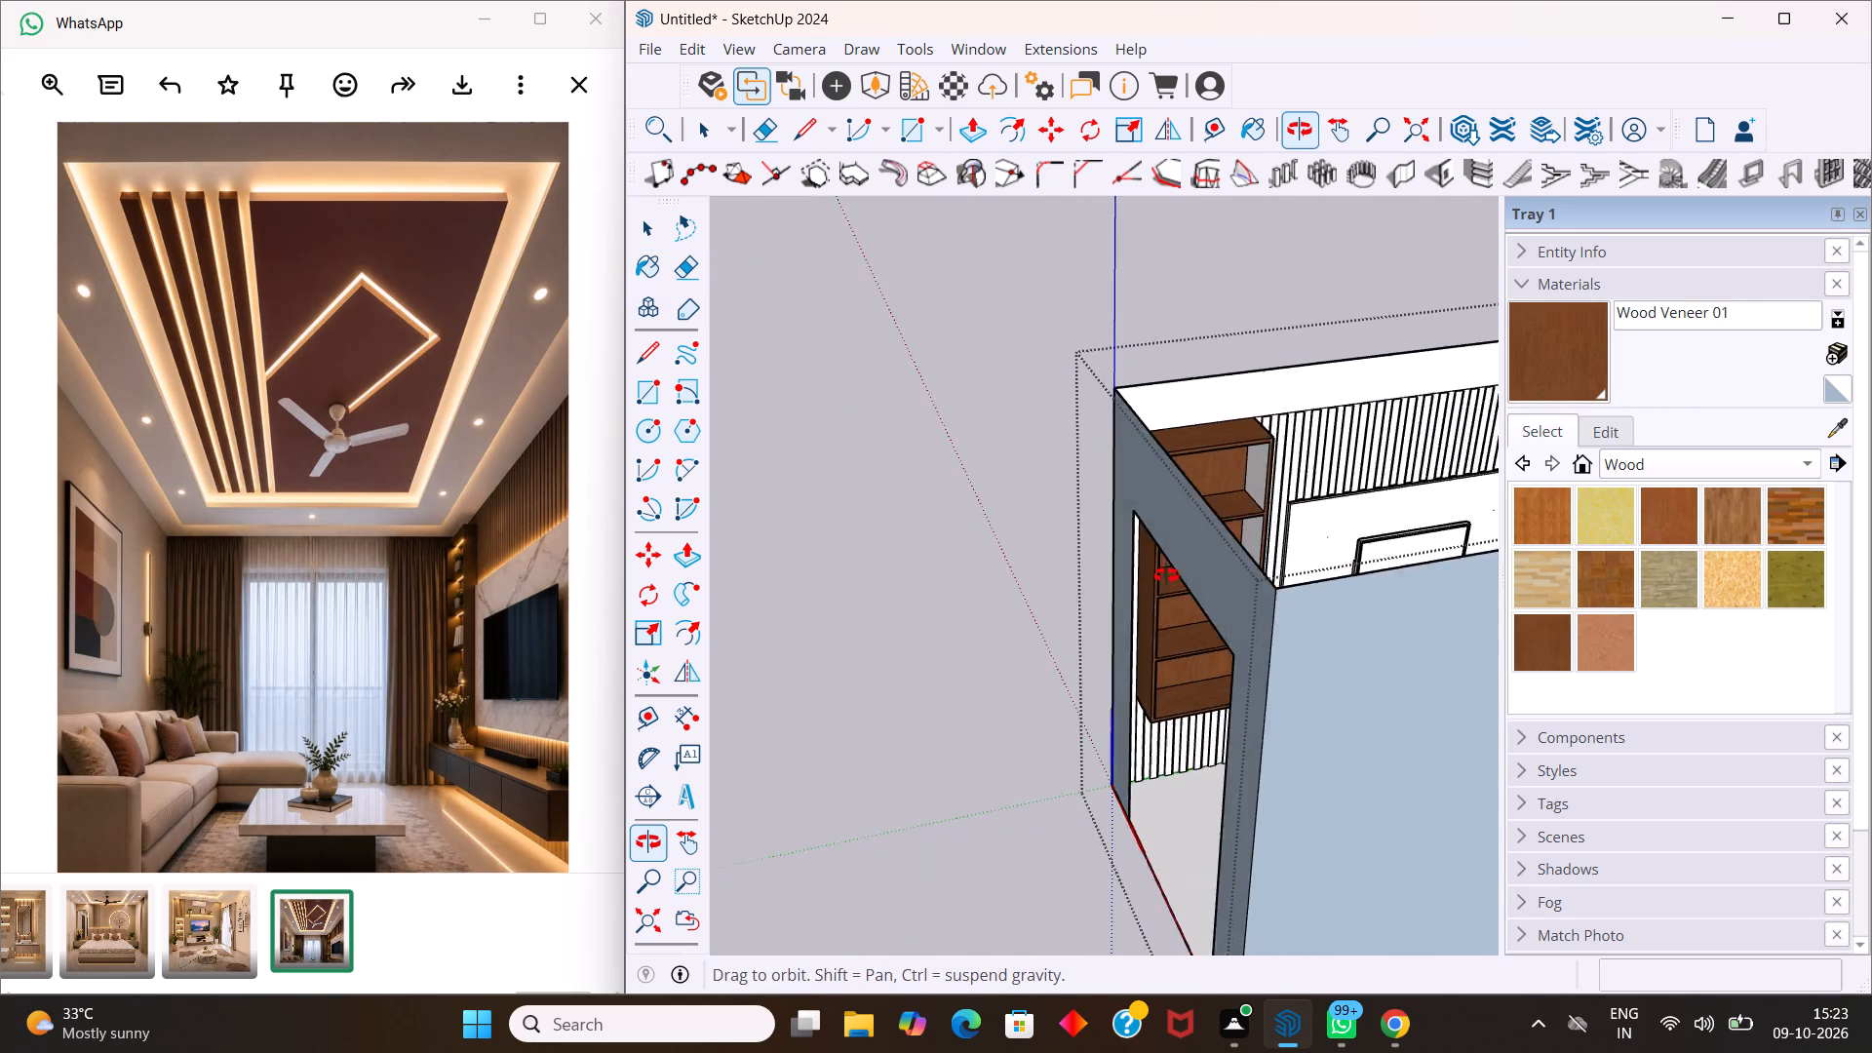
middle_click_drag(1166, 575, 936, 580)
scroll(1108, 423, "up", 12)
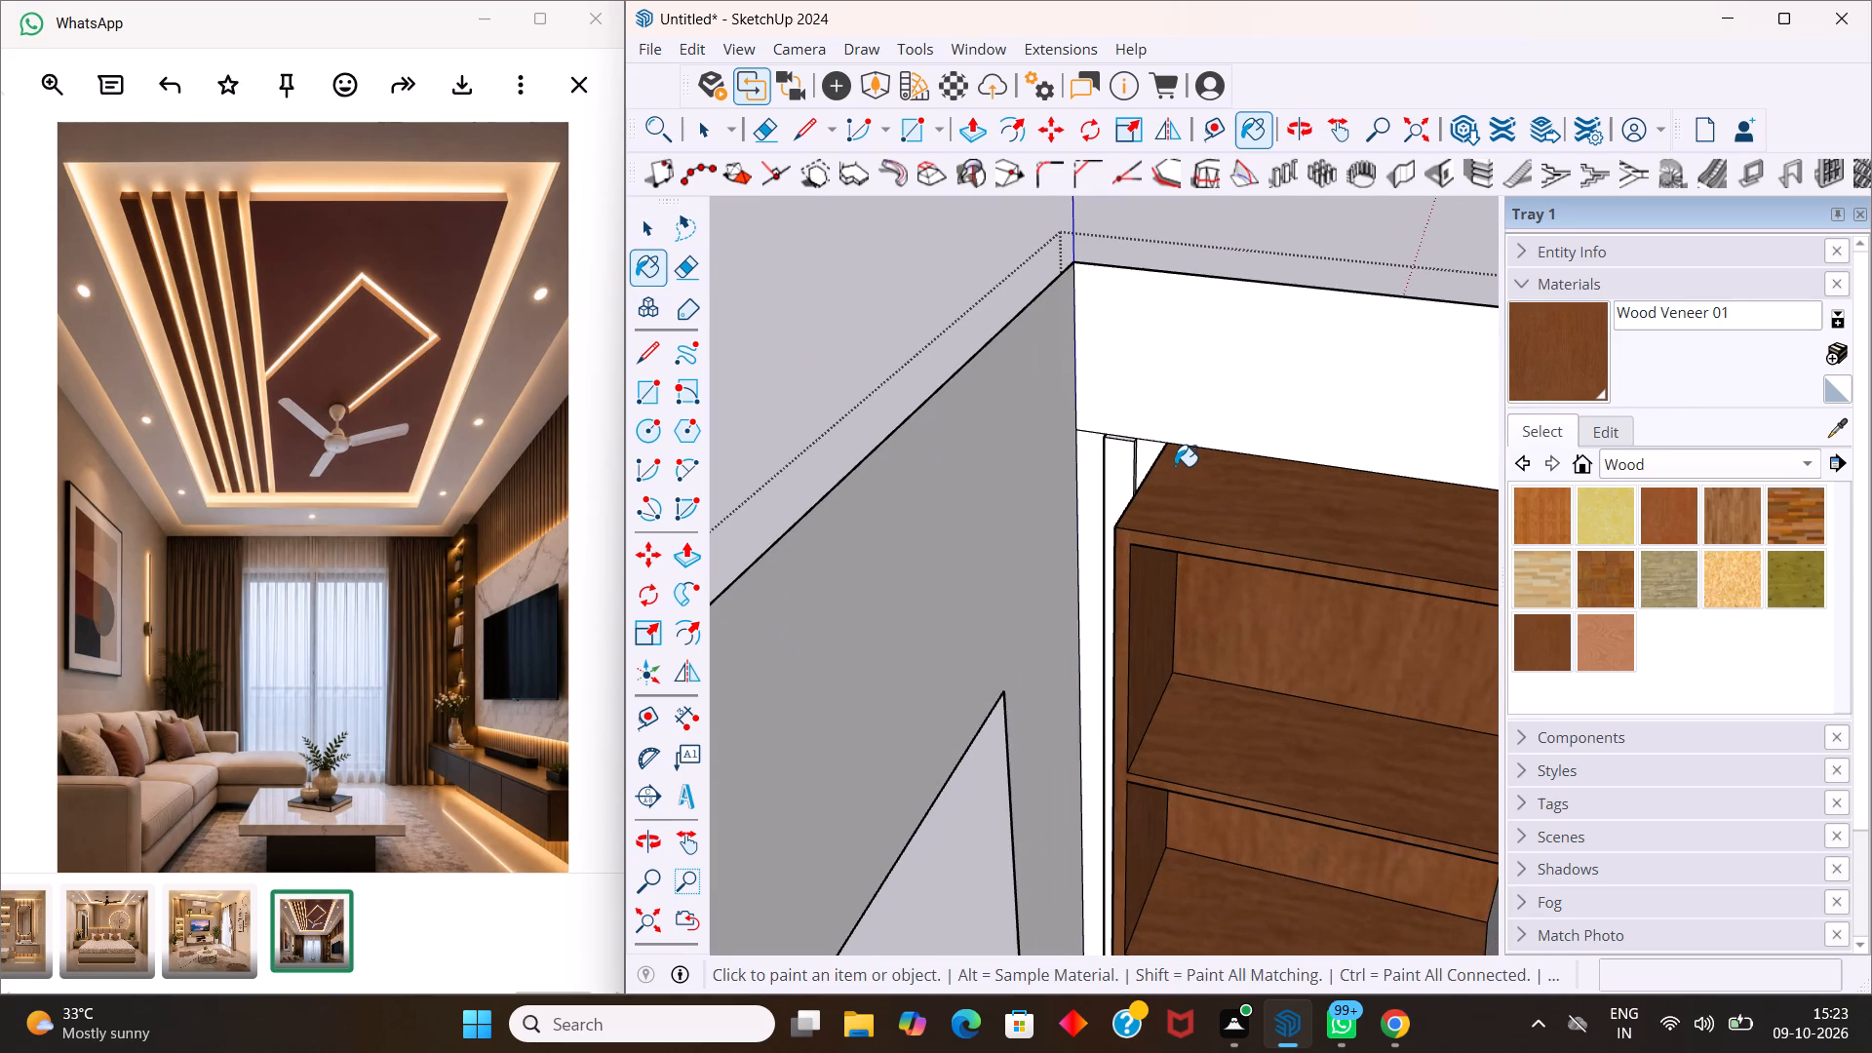
scroll(1177, 466, "up", 10)
middle_click_drag(1079, 479, 1119, 543)
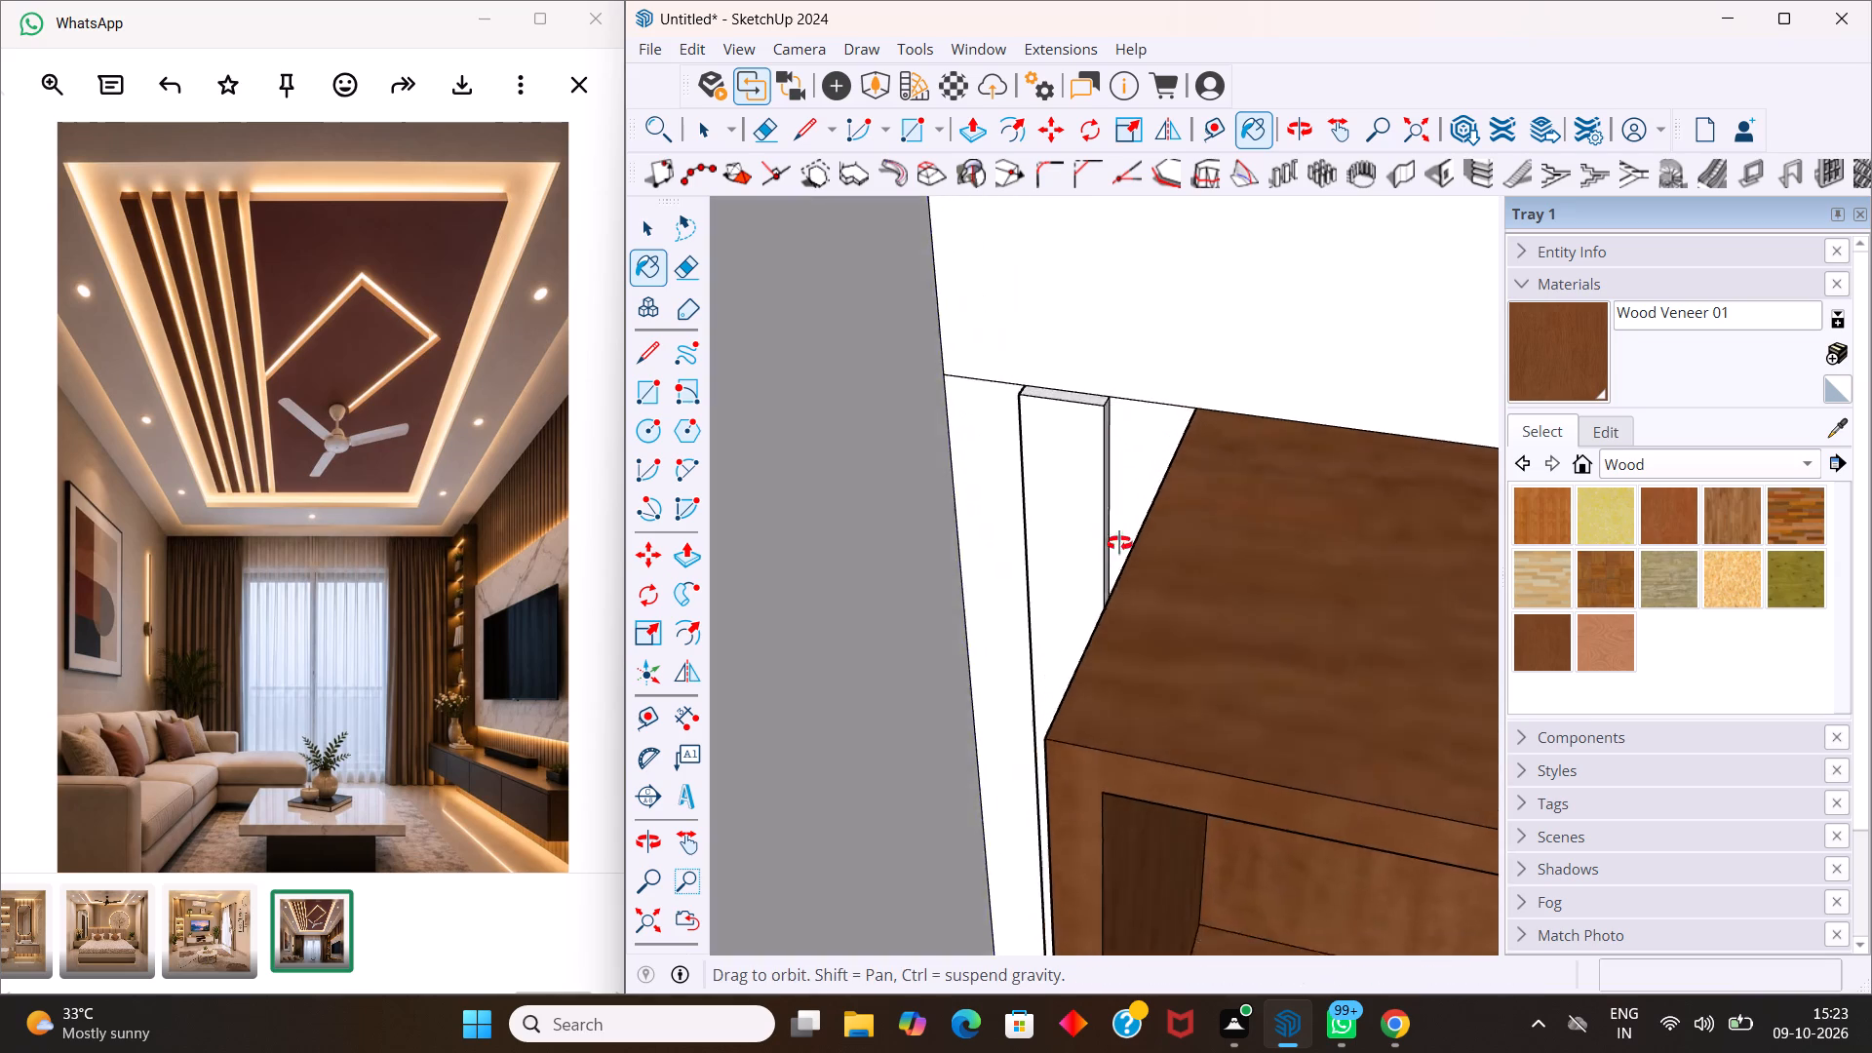
middle_click_drag(1119, 543, 1176, 730)
middle_click(1176, 731)
scroll(1174, 731, "up", 1)
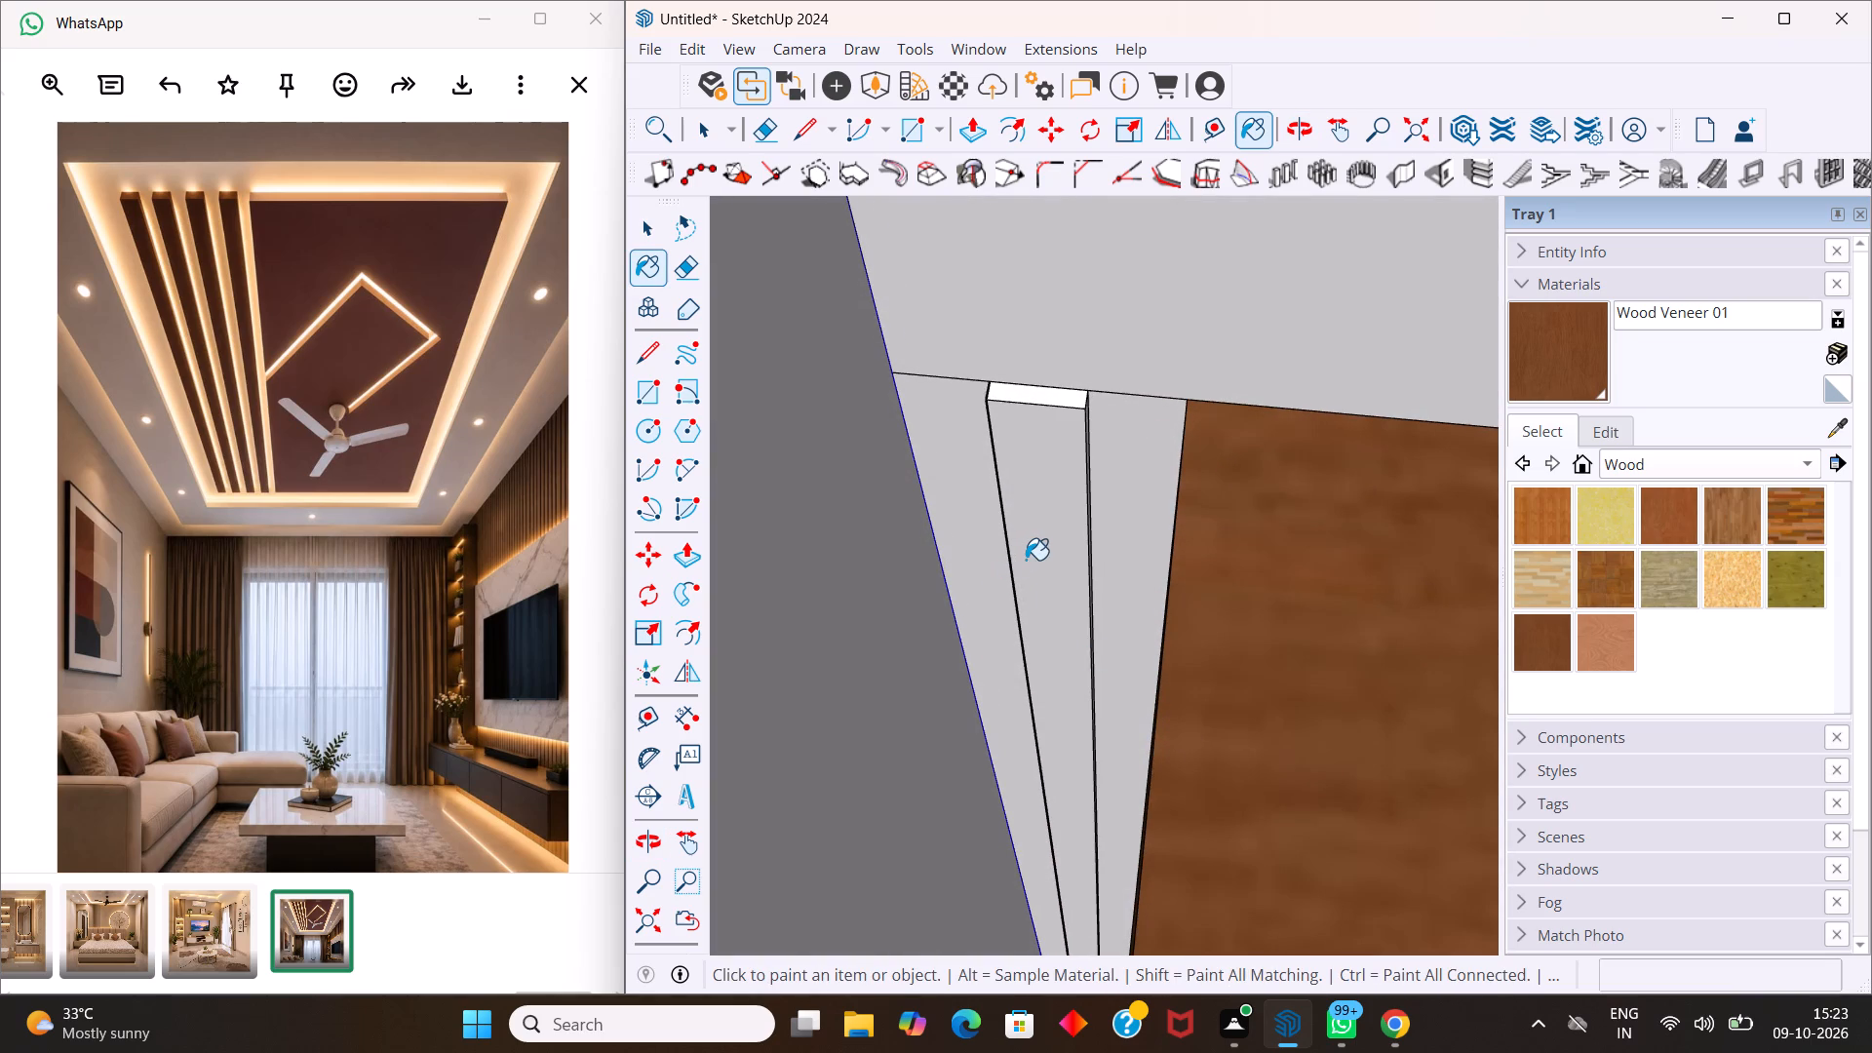
left_click(1025, 529)
scroll(1026, 529, "down", 4)
scroll(1027, 518, "up", 5)
middle_click_drag(1008, 471, 1048, 646)
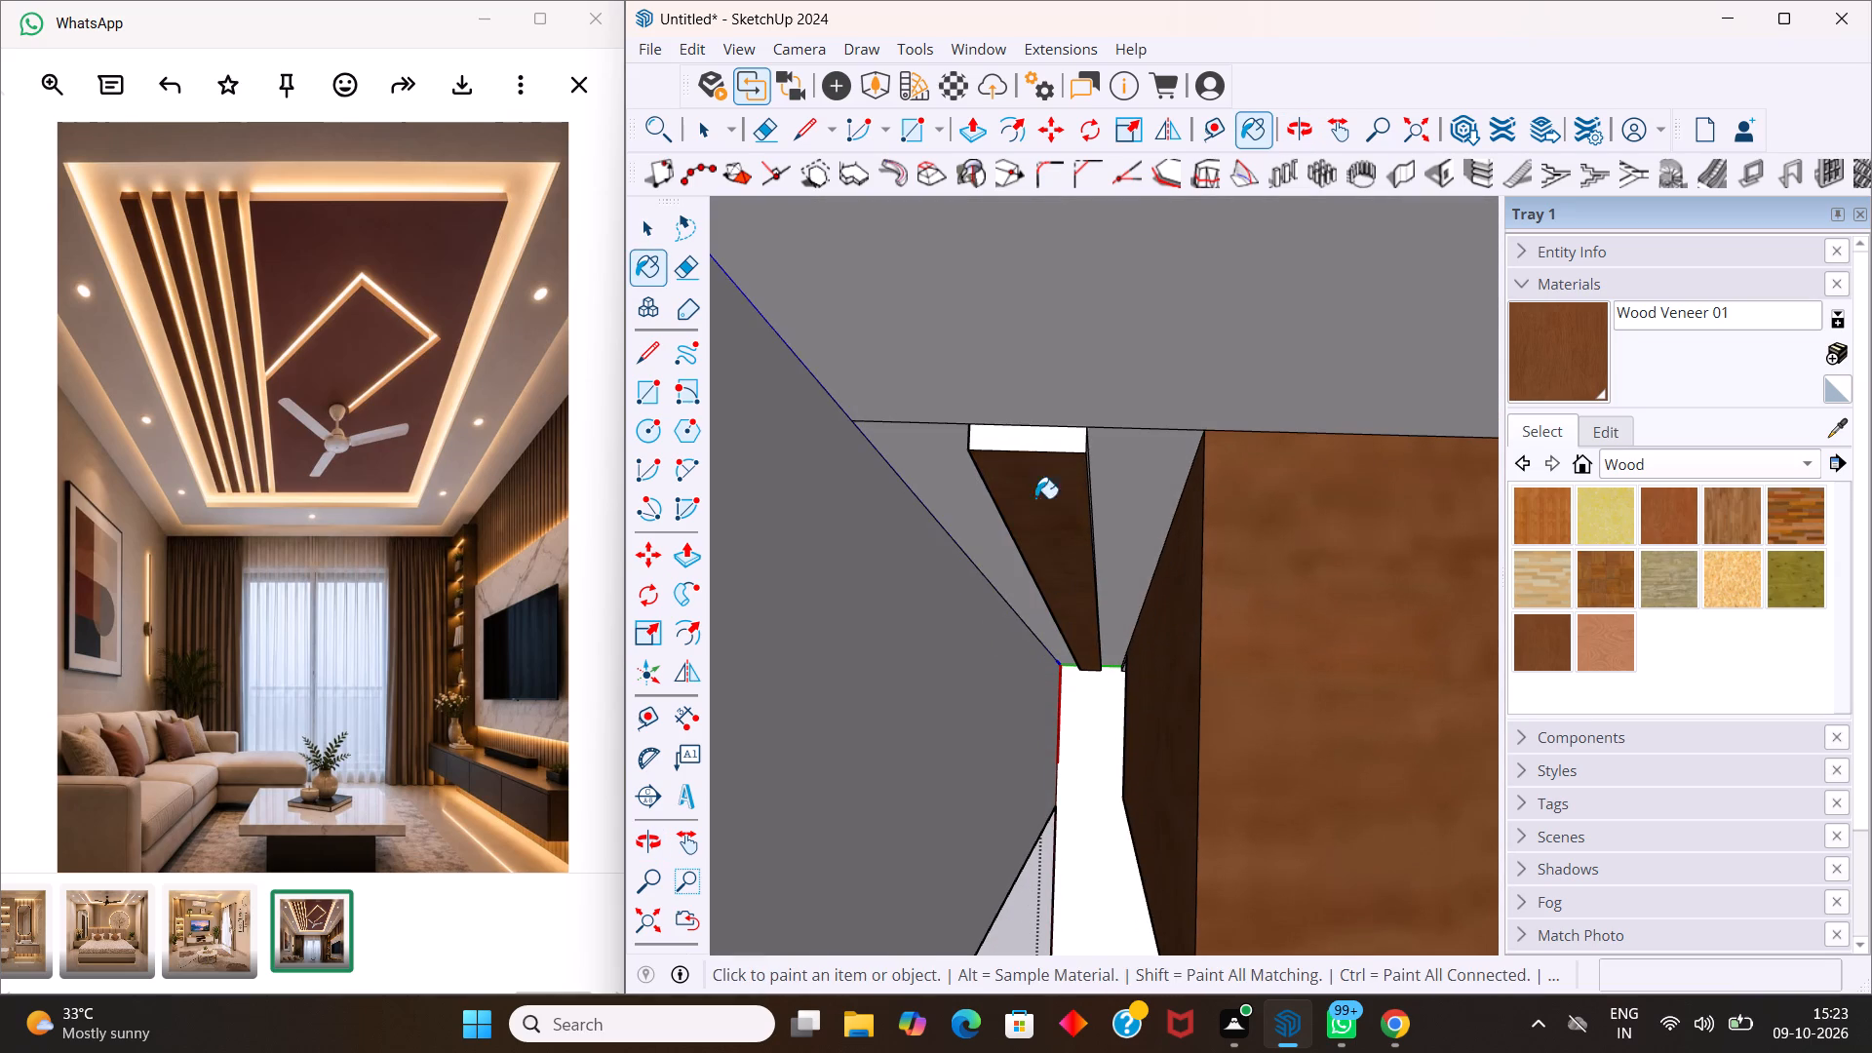
left_click(1030, 438)
middle_click_drag(992, 451, 1223, 411)
middle_click_drag(940, 519, 1106, 426)
left_click(916, 590)
middle_click_drag(1117, 555, 891, 575)
middle_click_drag(1058, 524, 928, 536)
scroll(1059, 523, "up", 5)
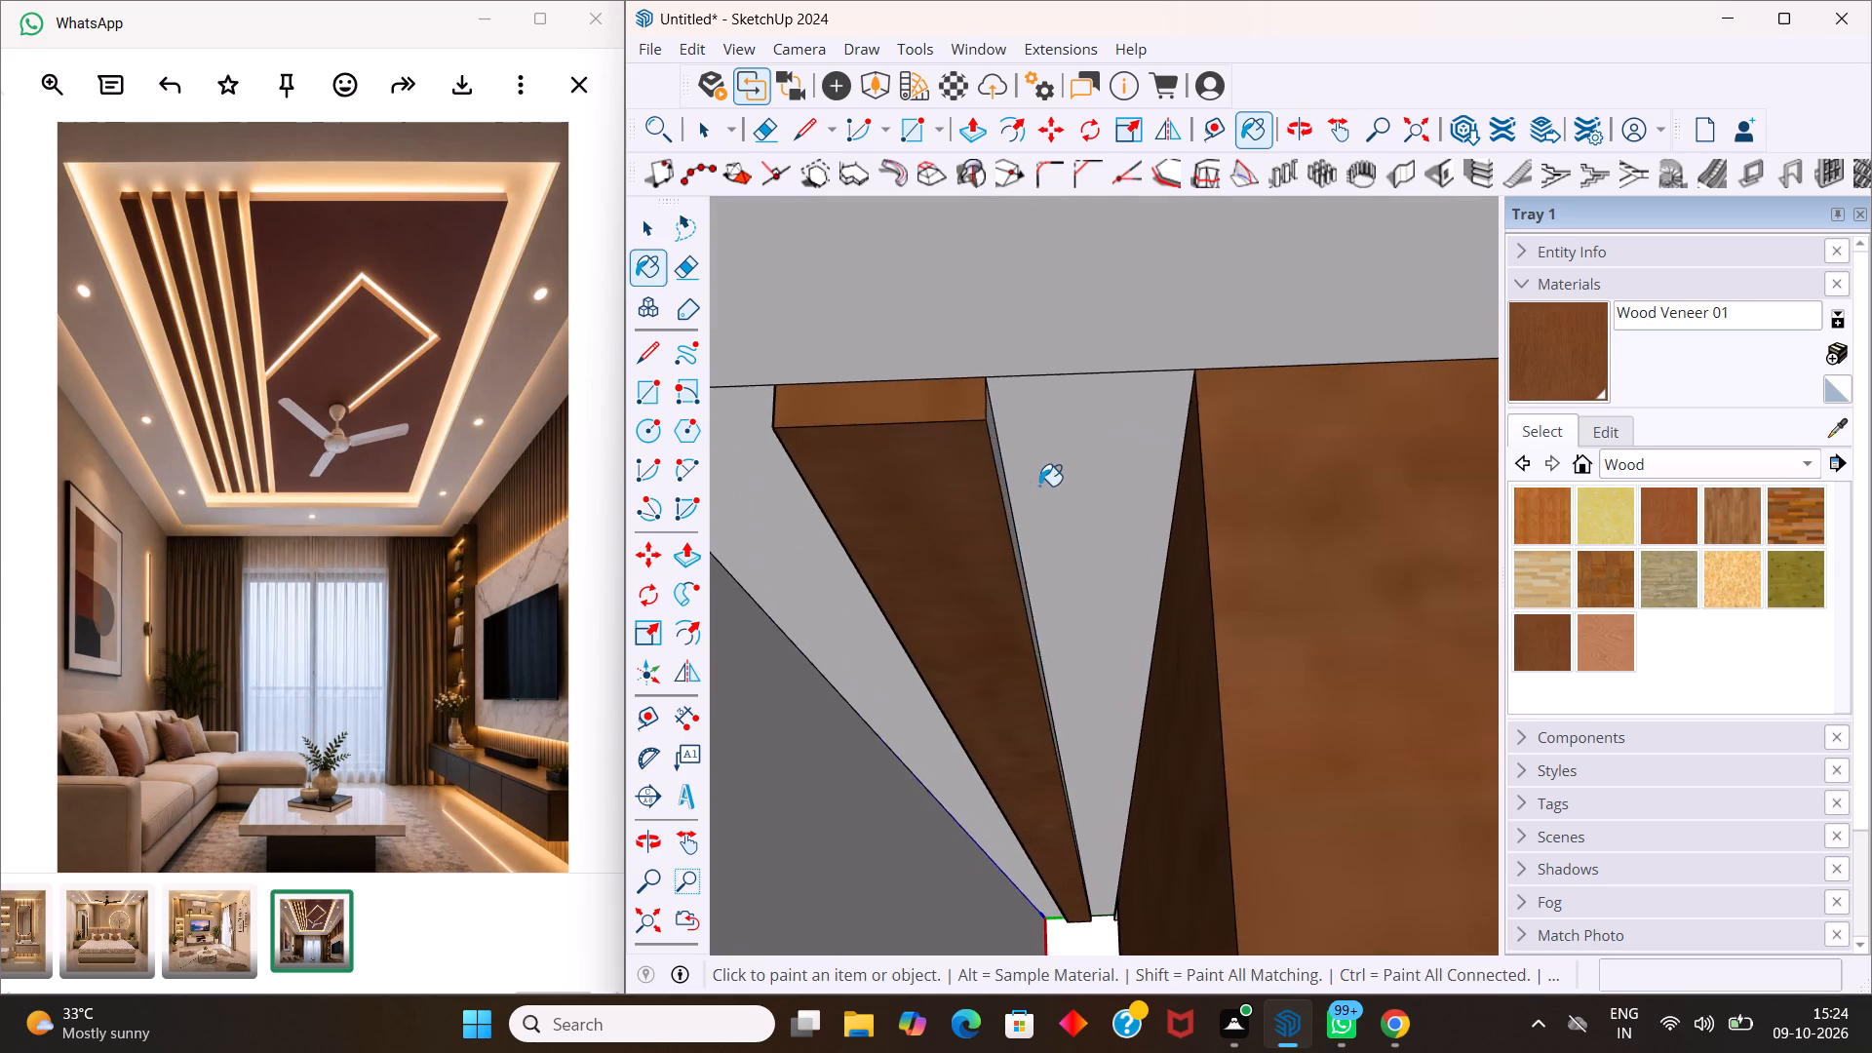
middle_click_drag(1038, 487, 925, 492)
left_click(1017, 440)
Paint the top end, front and both side faces of the first slat on the shelving unit's TV-panel side with Wood Veneer 01.
scroll(967, 439, "down", 5)
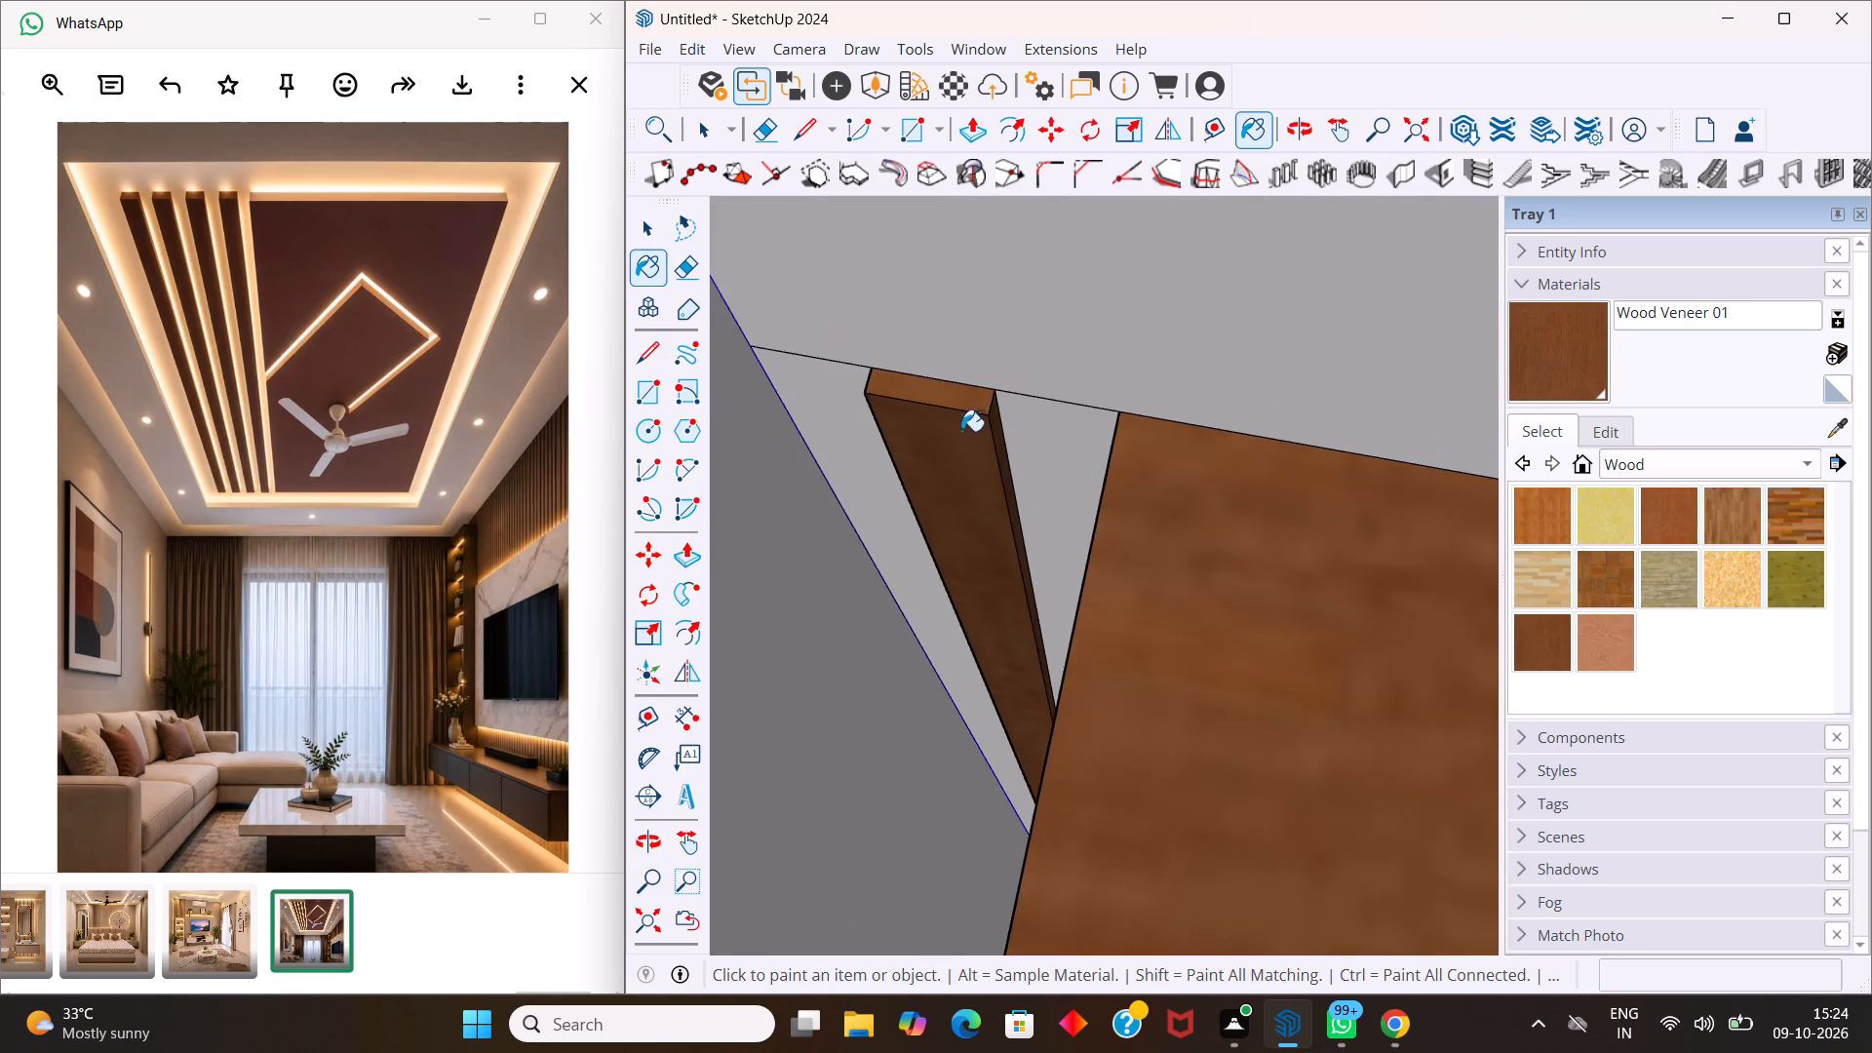
scroll(948, 398, "down", 20)
scroll(1216, 484, "up", 4)
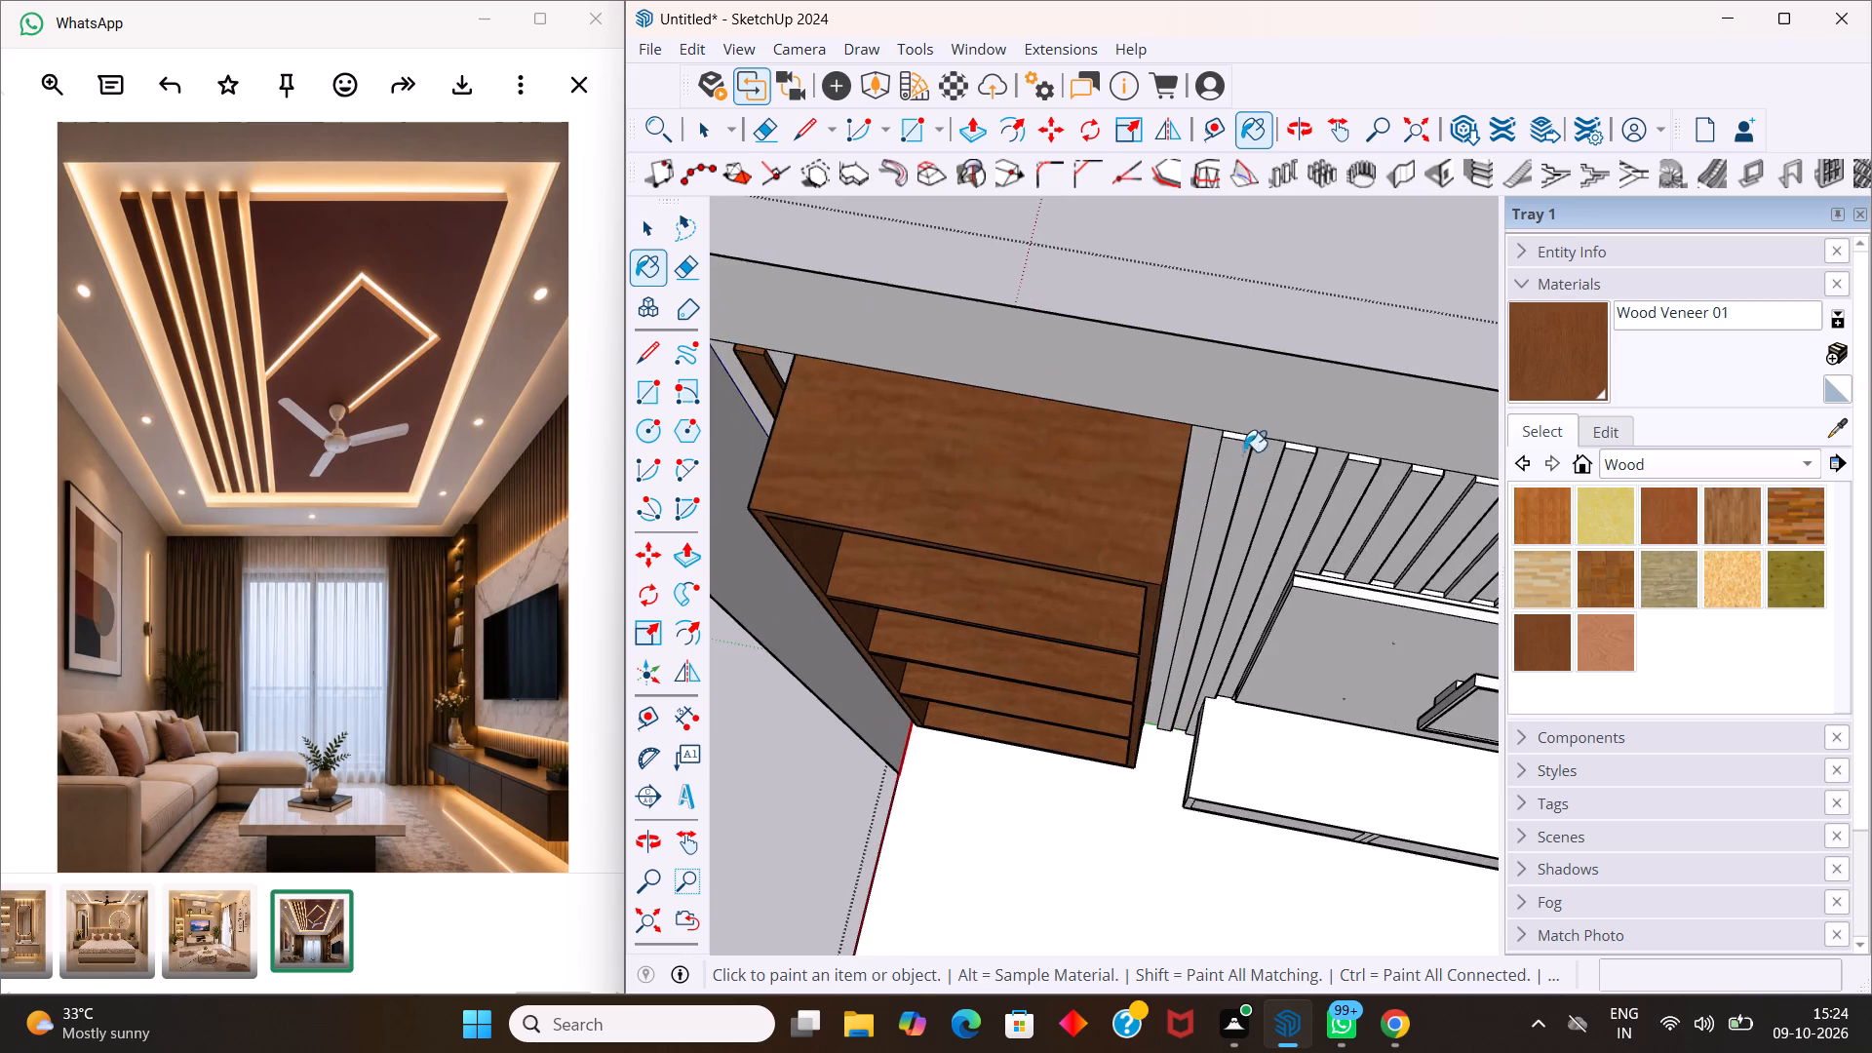
scroll(1285, 466, "up", 9)
scroll(1154, 401, "up", 5)
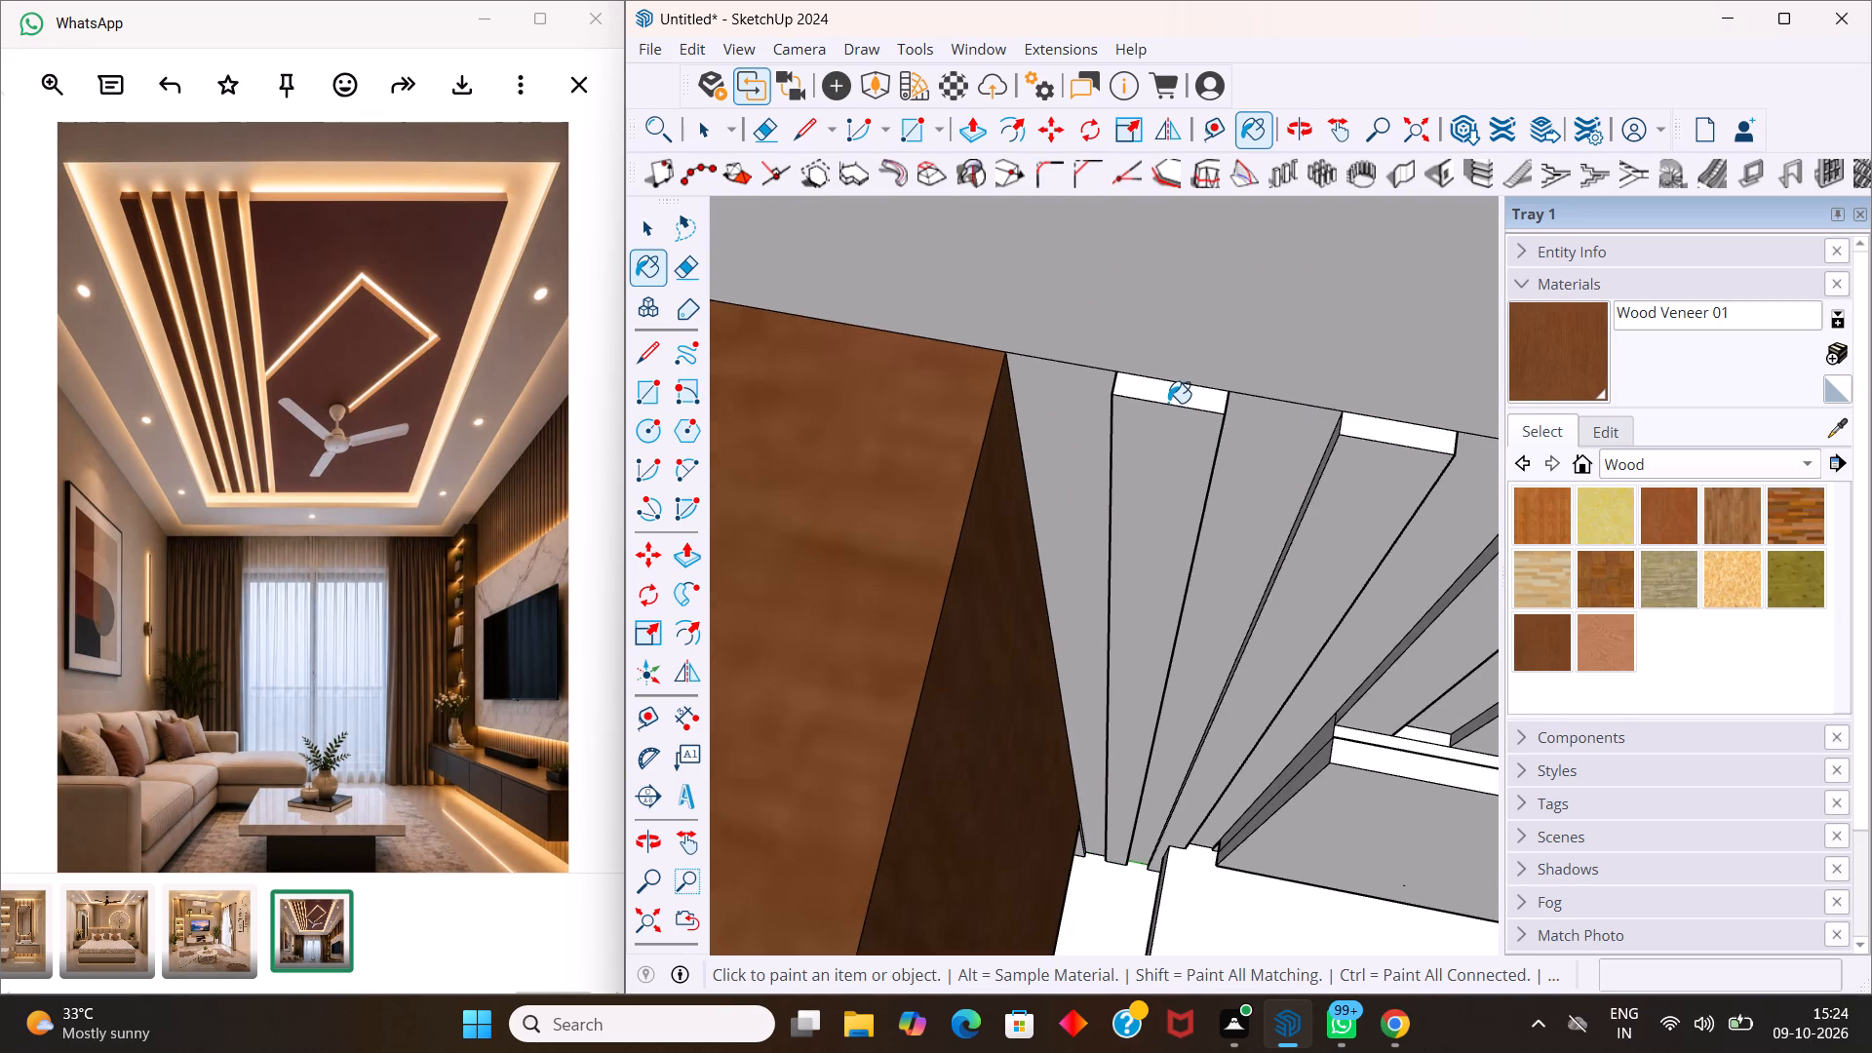
scroll(1168, 403, "up", 2)
left_click(1169, 401)
left_click(1165, 444)
middle_click_drag(1257, 464, 1153, 449)
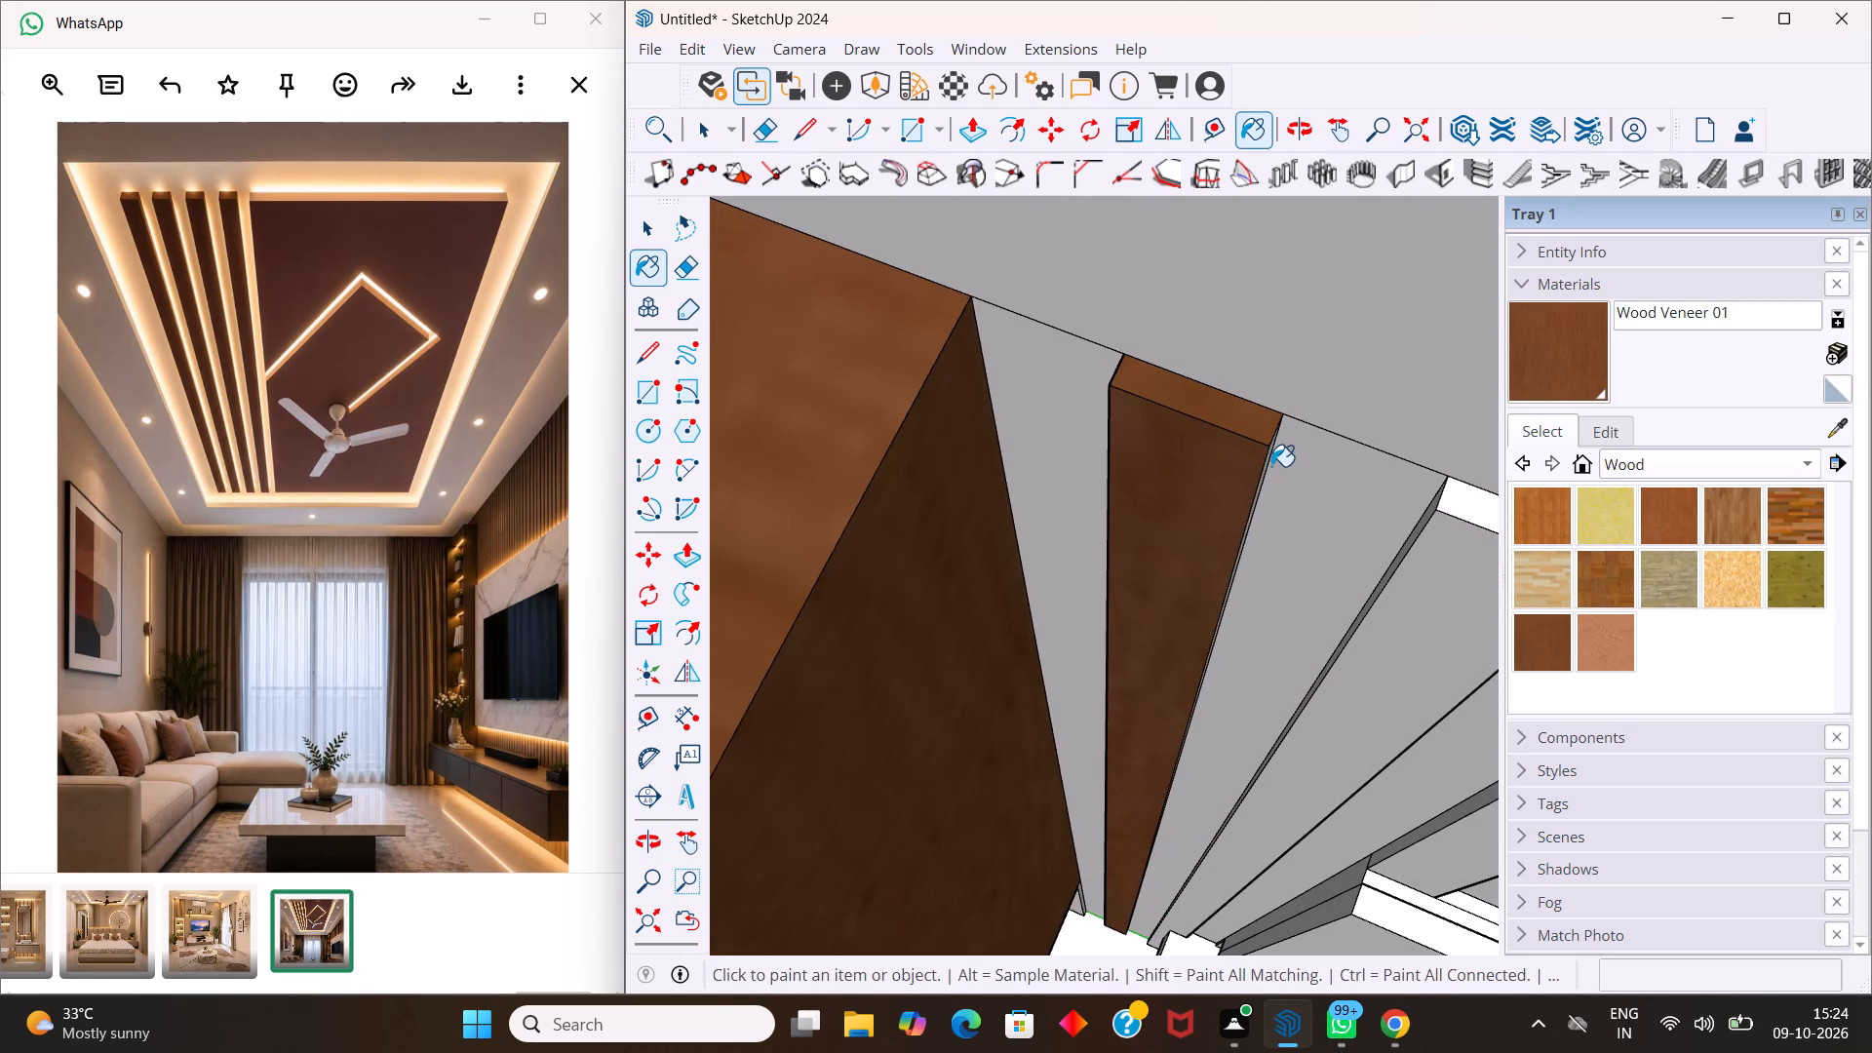
scroll(1268, 466, "up", 5)
left_click(1265, 457)
left_click(1271, 454)
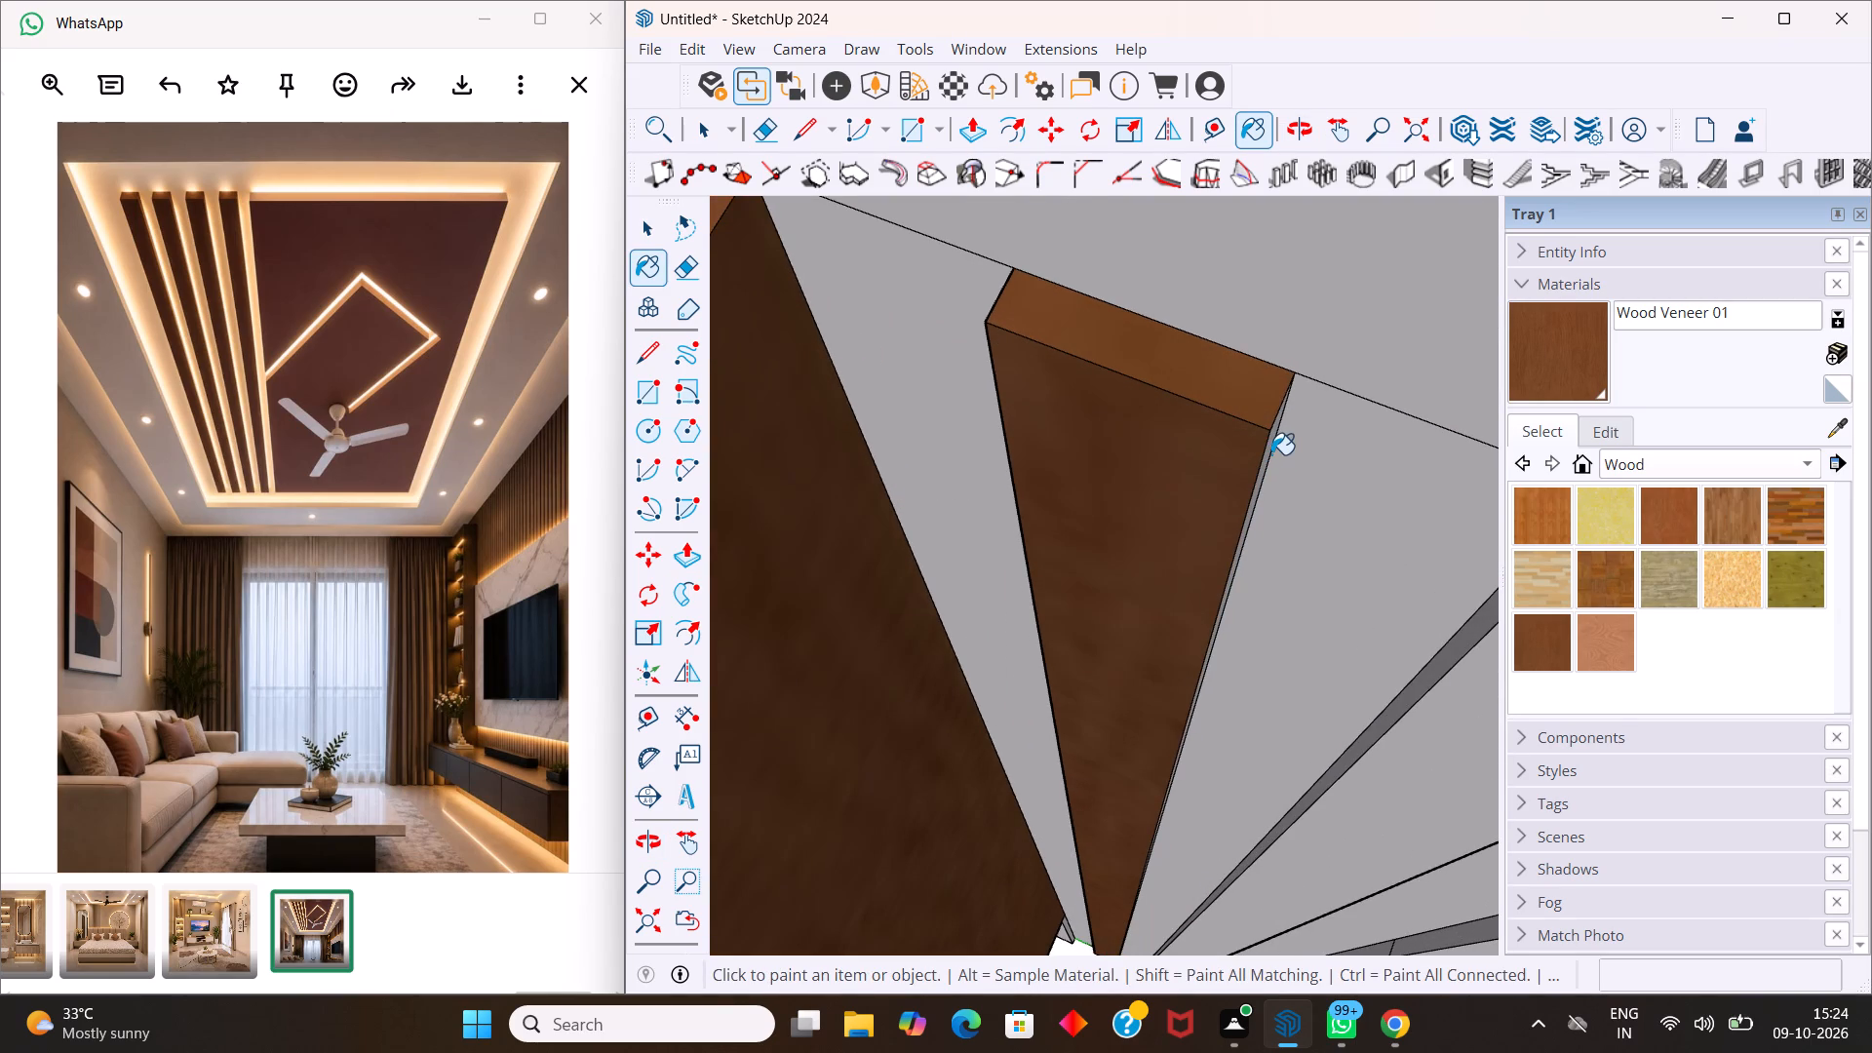
left_click(1269, 449)
middle_click_drag(1089, 365, 1414, 423)
scroll(1414, 423, "up", 1)
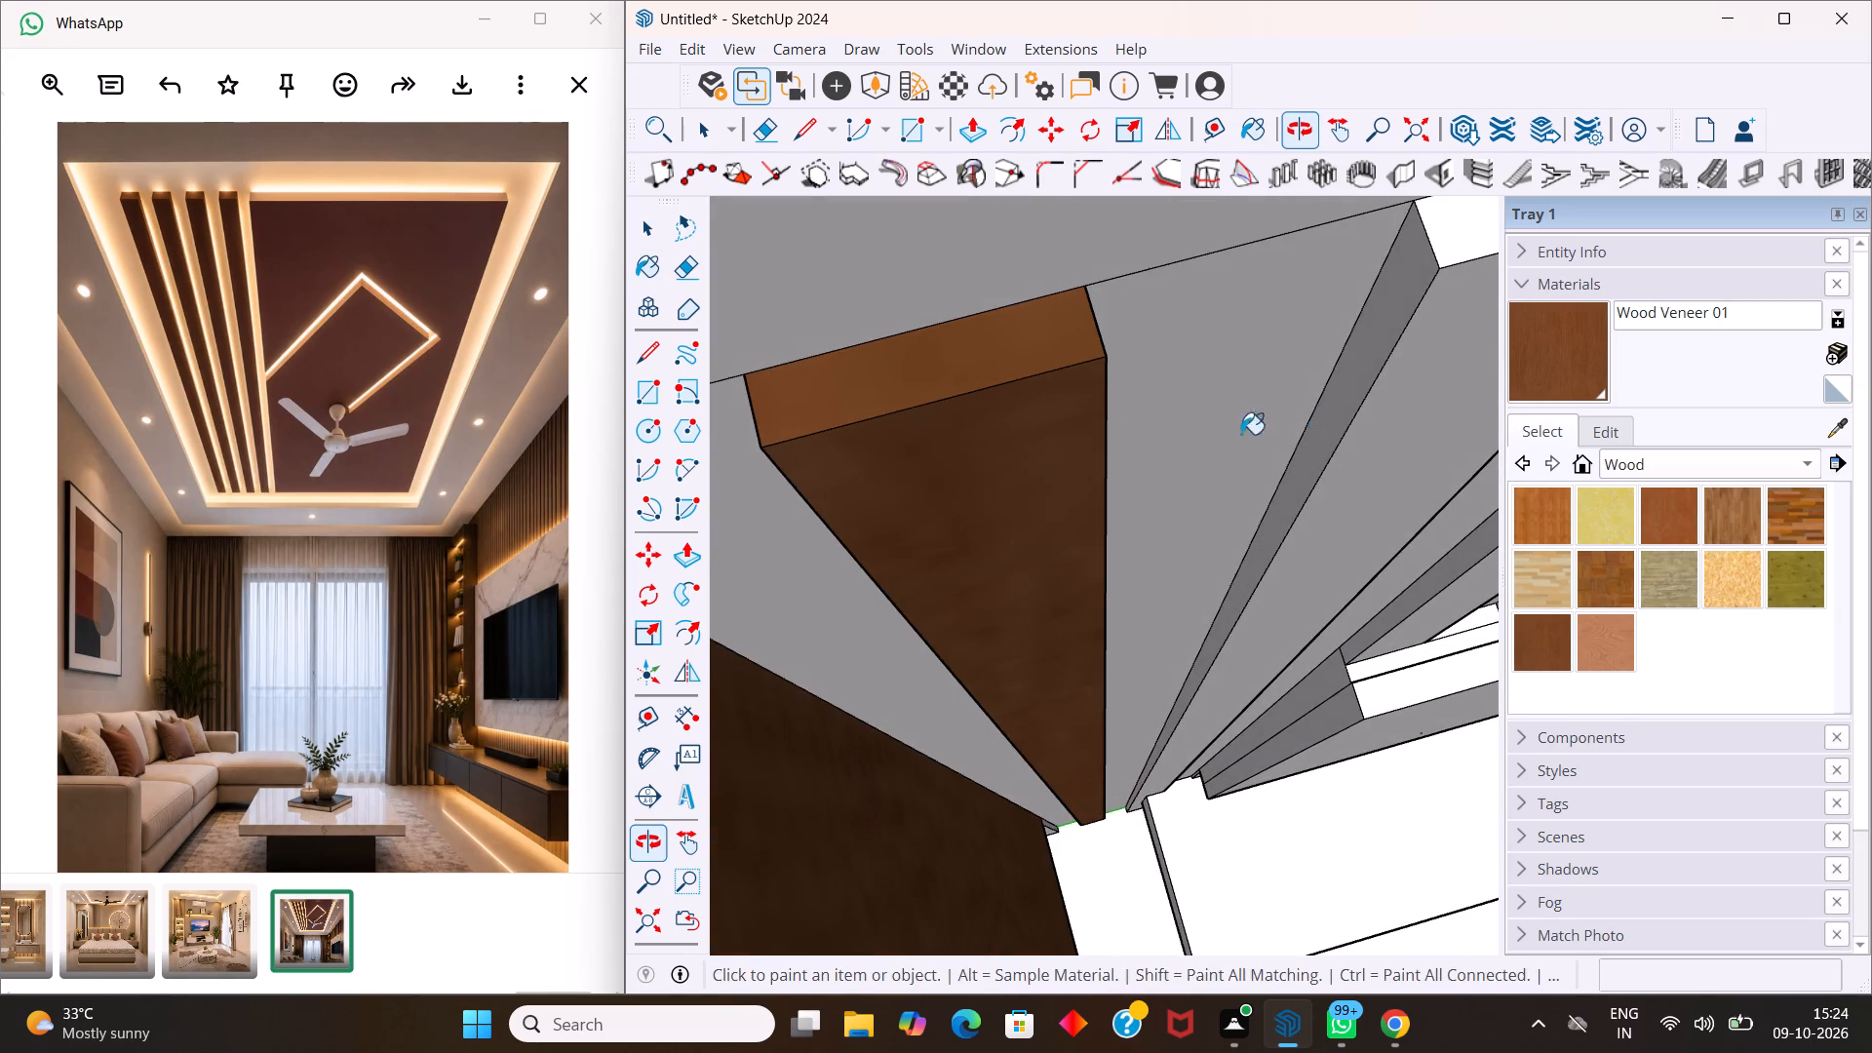
middle_click_drag(812, 467, 1097, 423)
middle_click_drag(788, 608, 1011, 487)
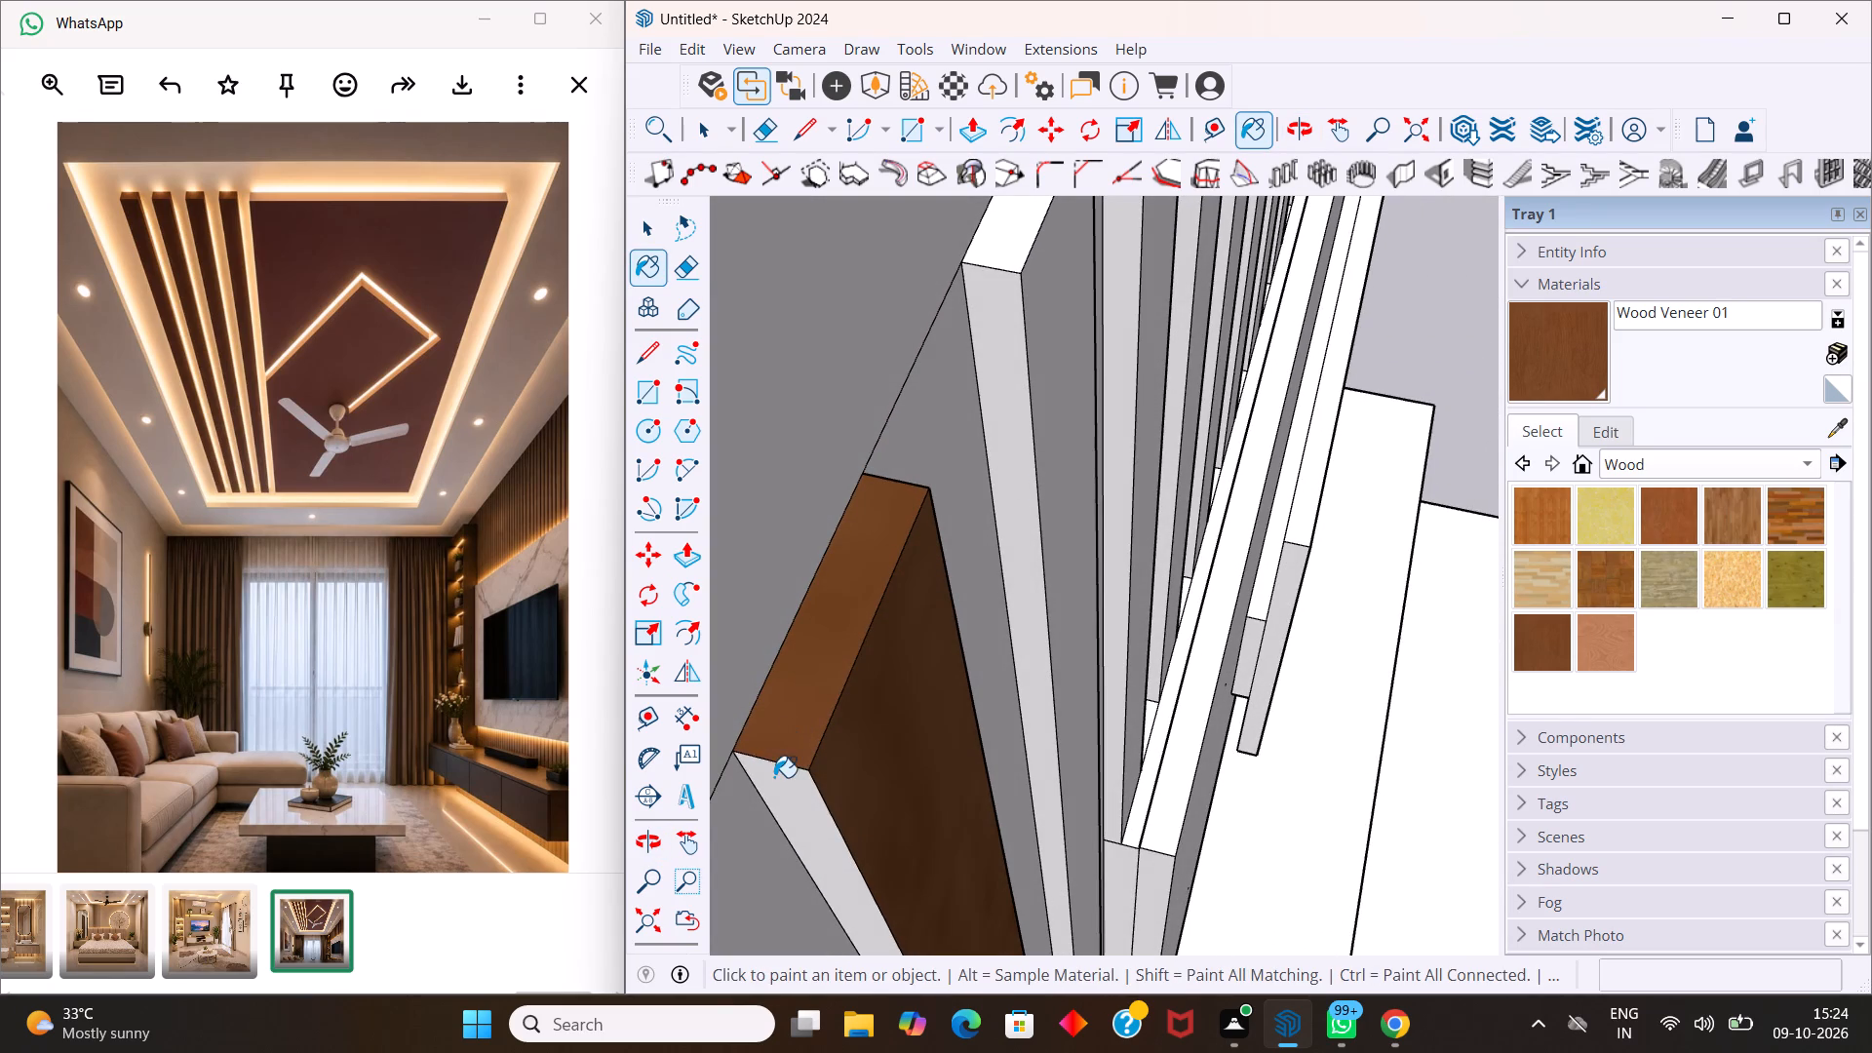
left_click(775, 777)
Paint the top end, front and both side faces of the second slat from the shelving unit with Wood Veneer 01.
scroll(840, 680, "down", 6)
scroll(998, 413, "up", 4)
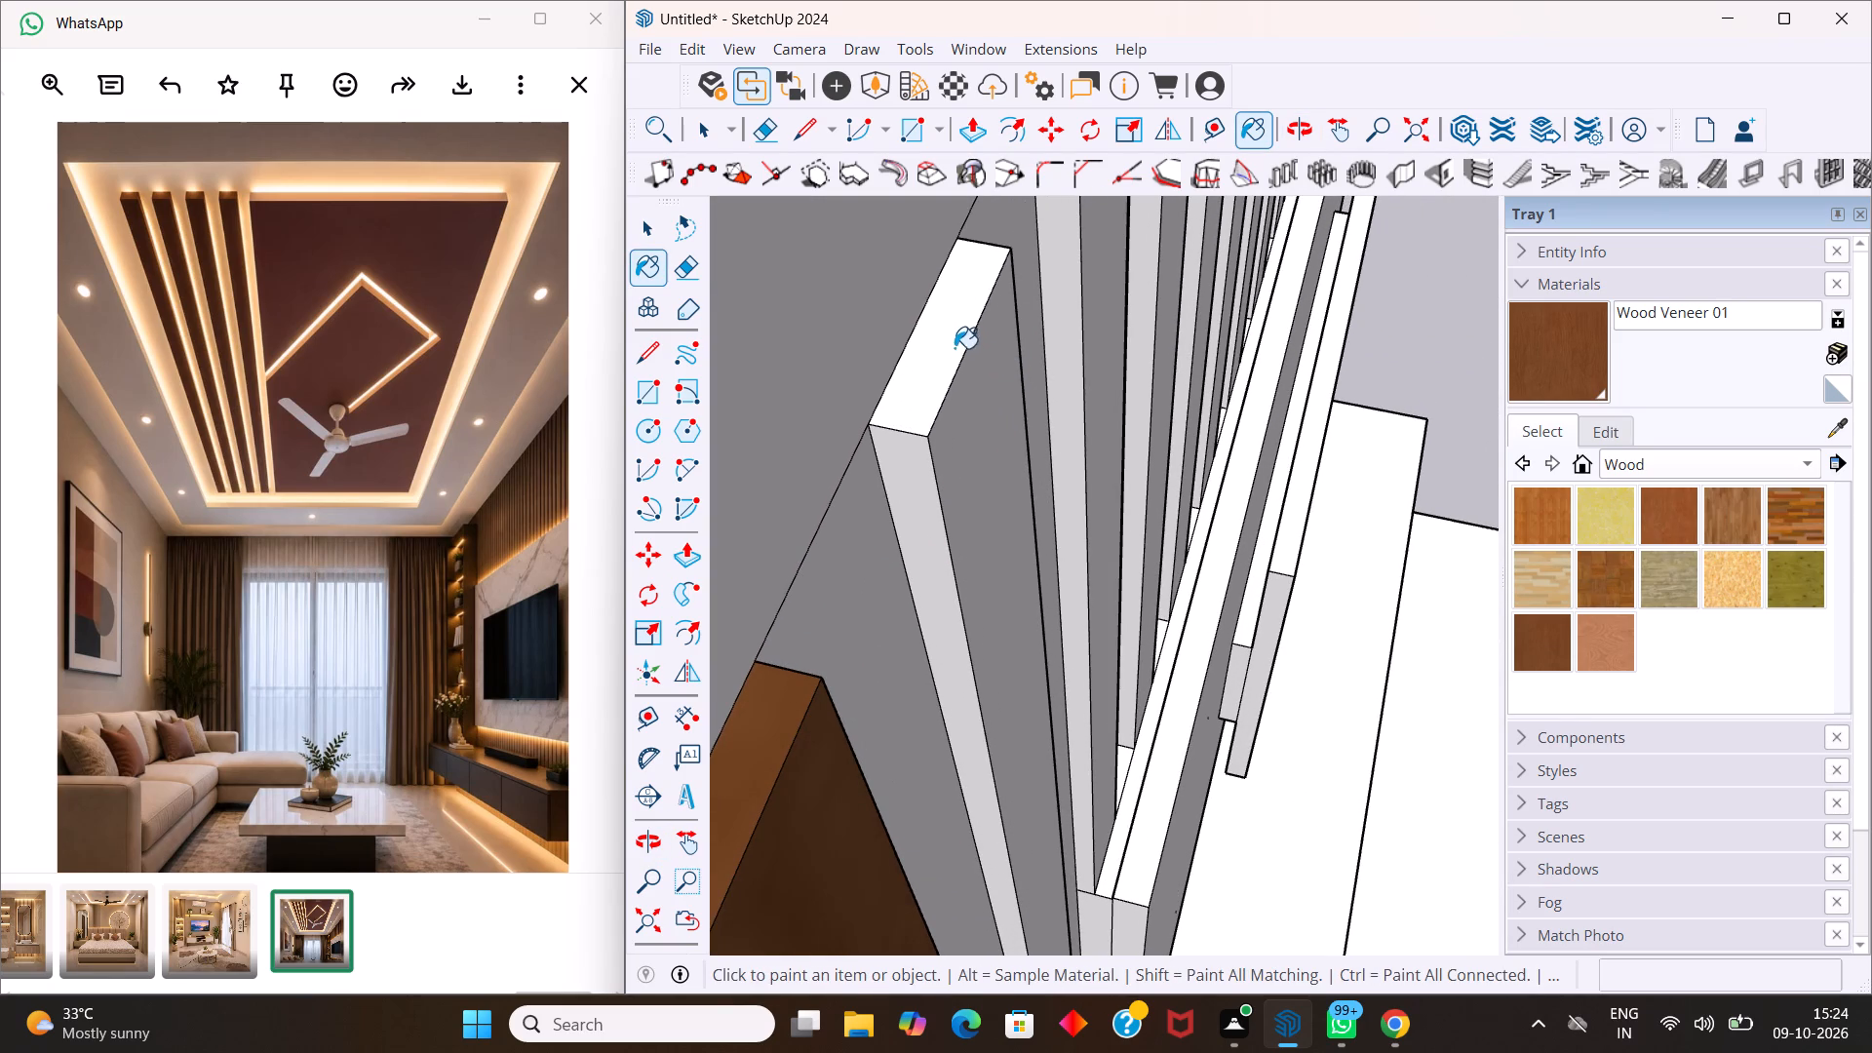
left_click(952, 345)
left_click(904, 465)
left_click(946, 458)
scroll(1022, 438, "down", 5)
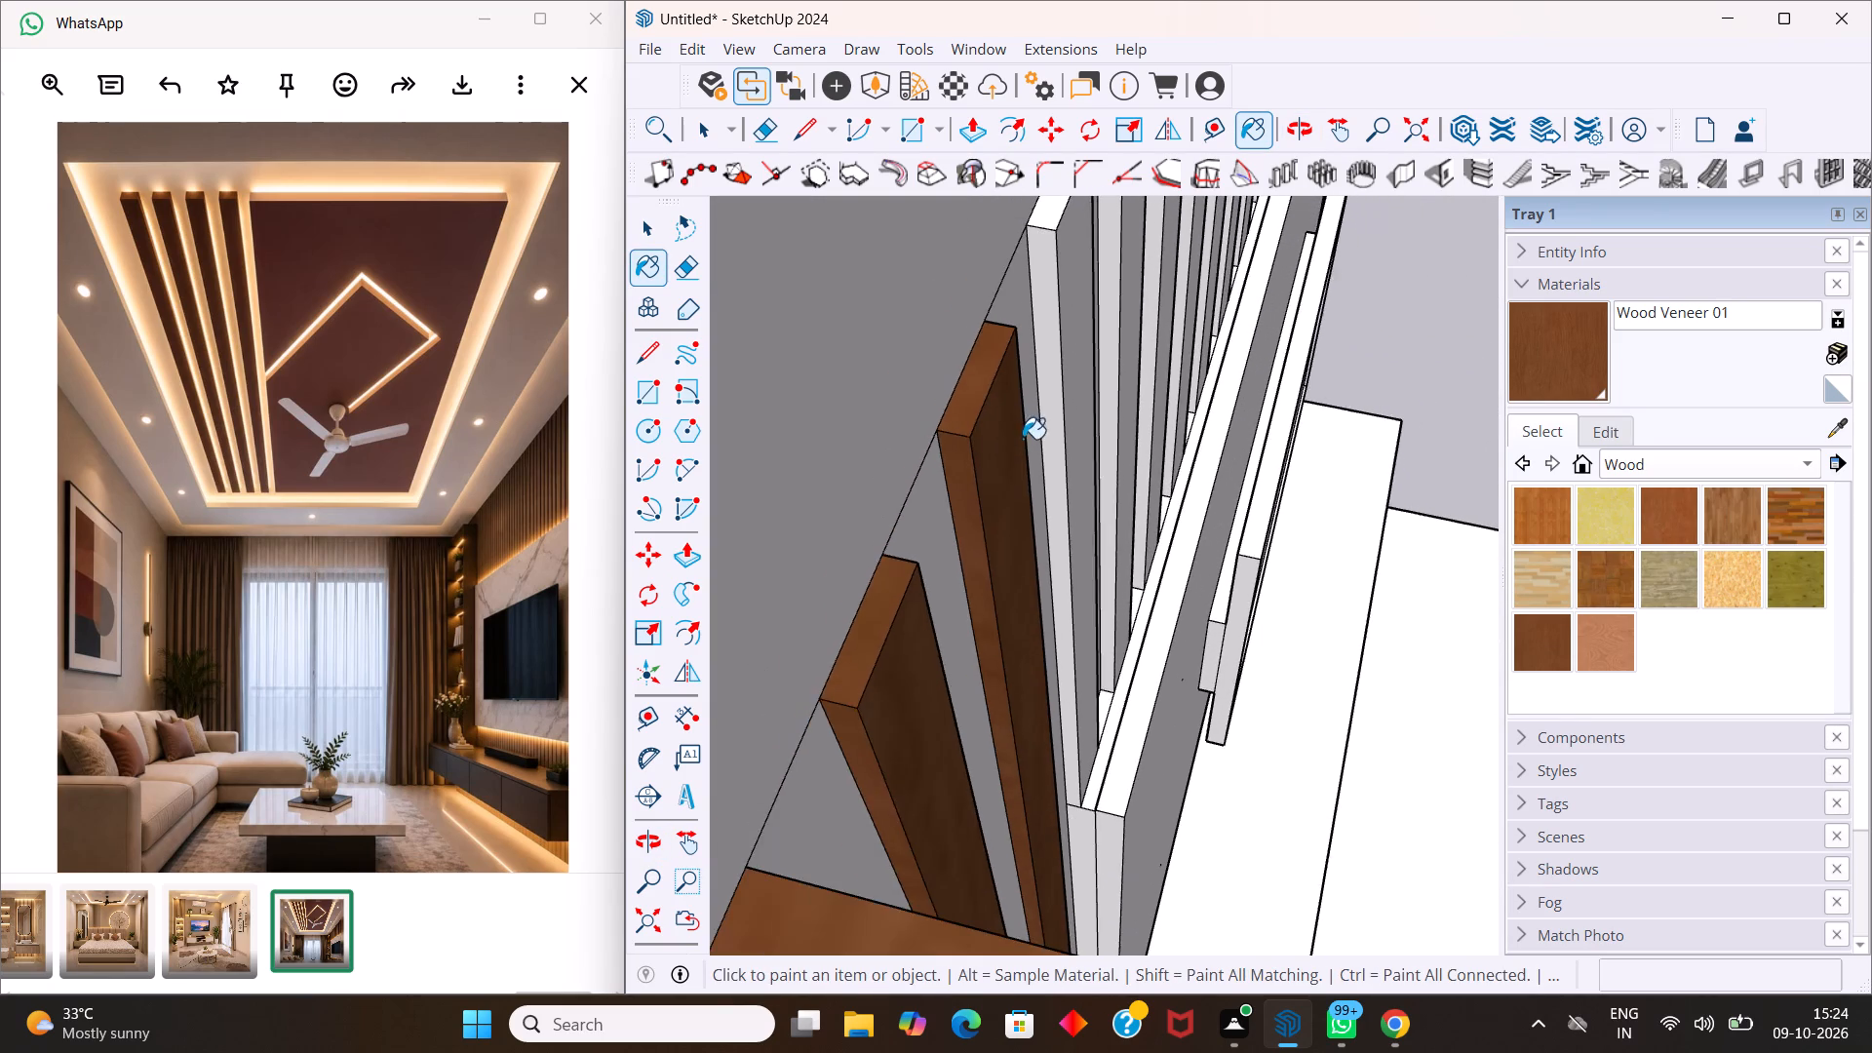
middle_click_drag(1039, 429, 593, 519)
middle_click_drag(1230, 405, 784, 445)
scroll(1133, 439, "up", 4)
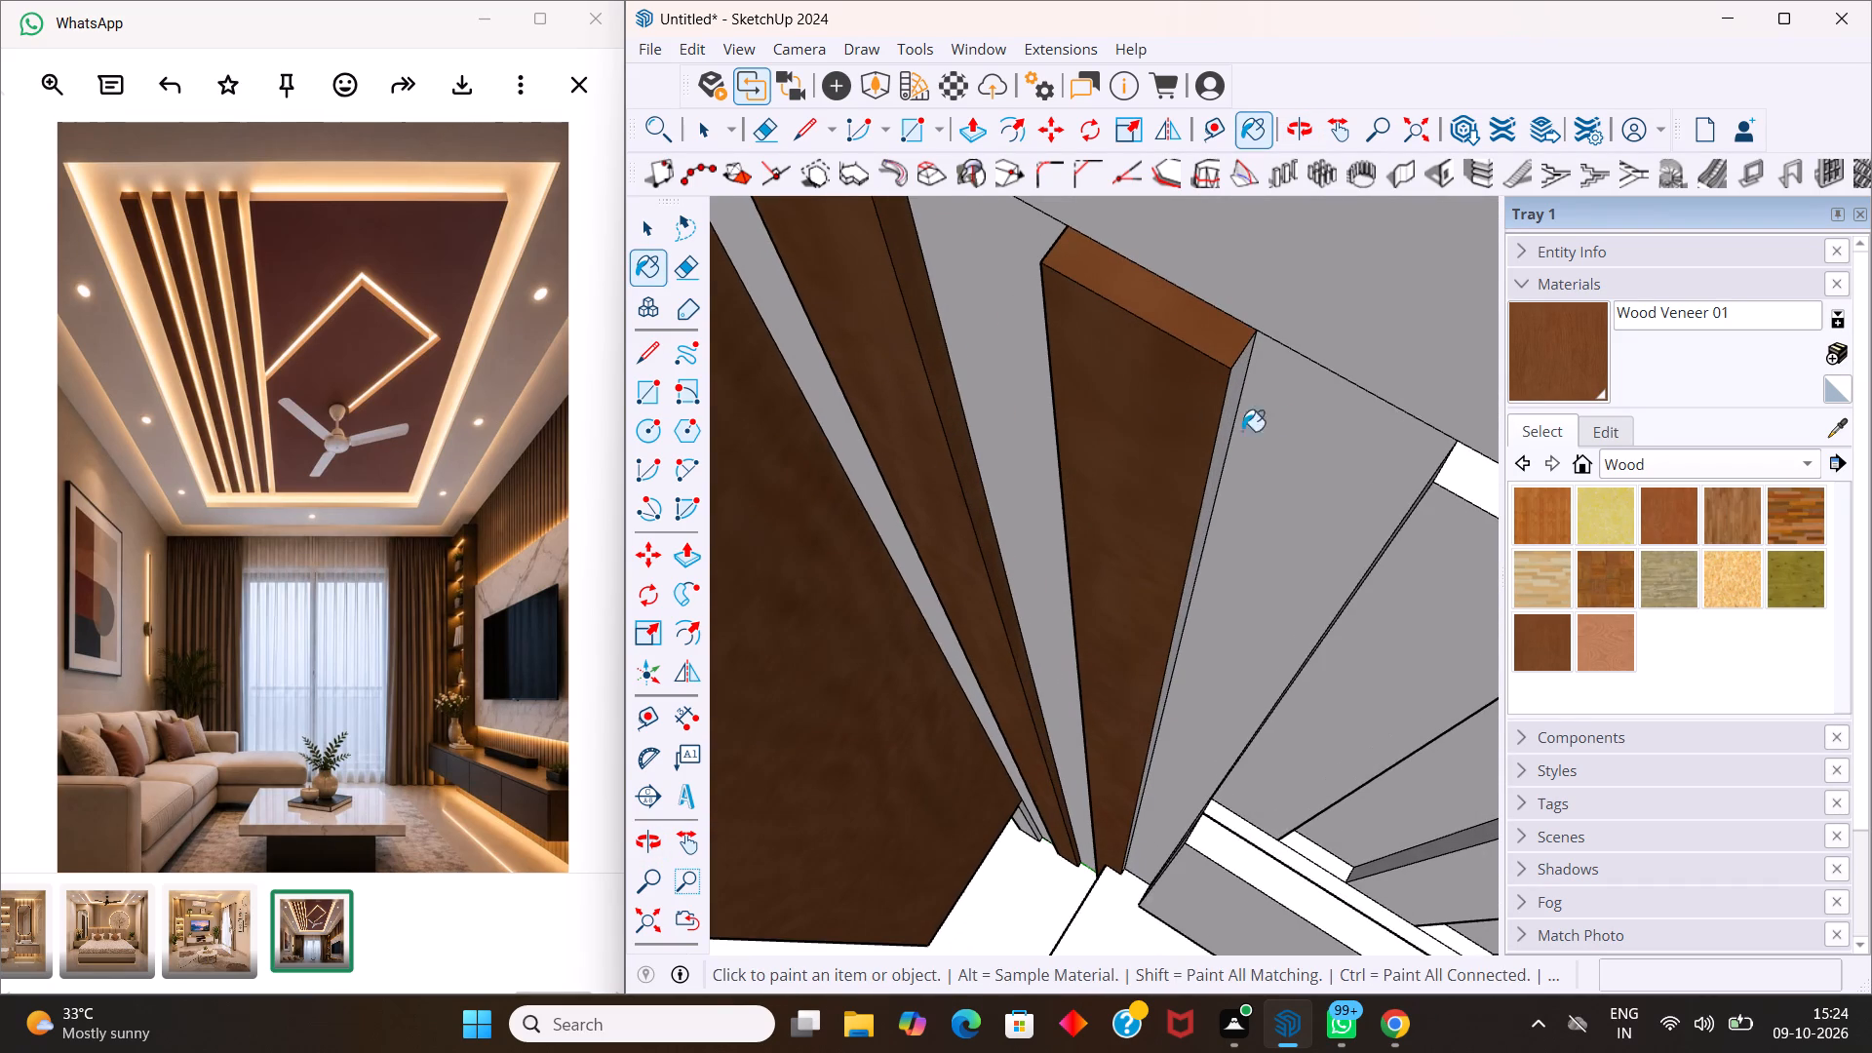
left_click(1228, 416)
Paint the top end, front and both side faces of the third slat from the shelving unit with Wood Veneer 01.
scroll(1320, 453, "down", 10)
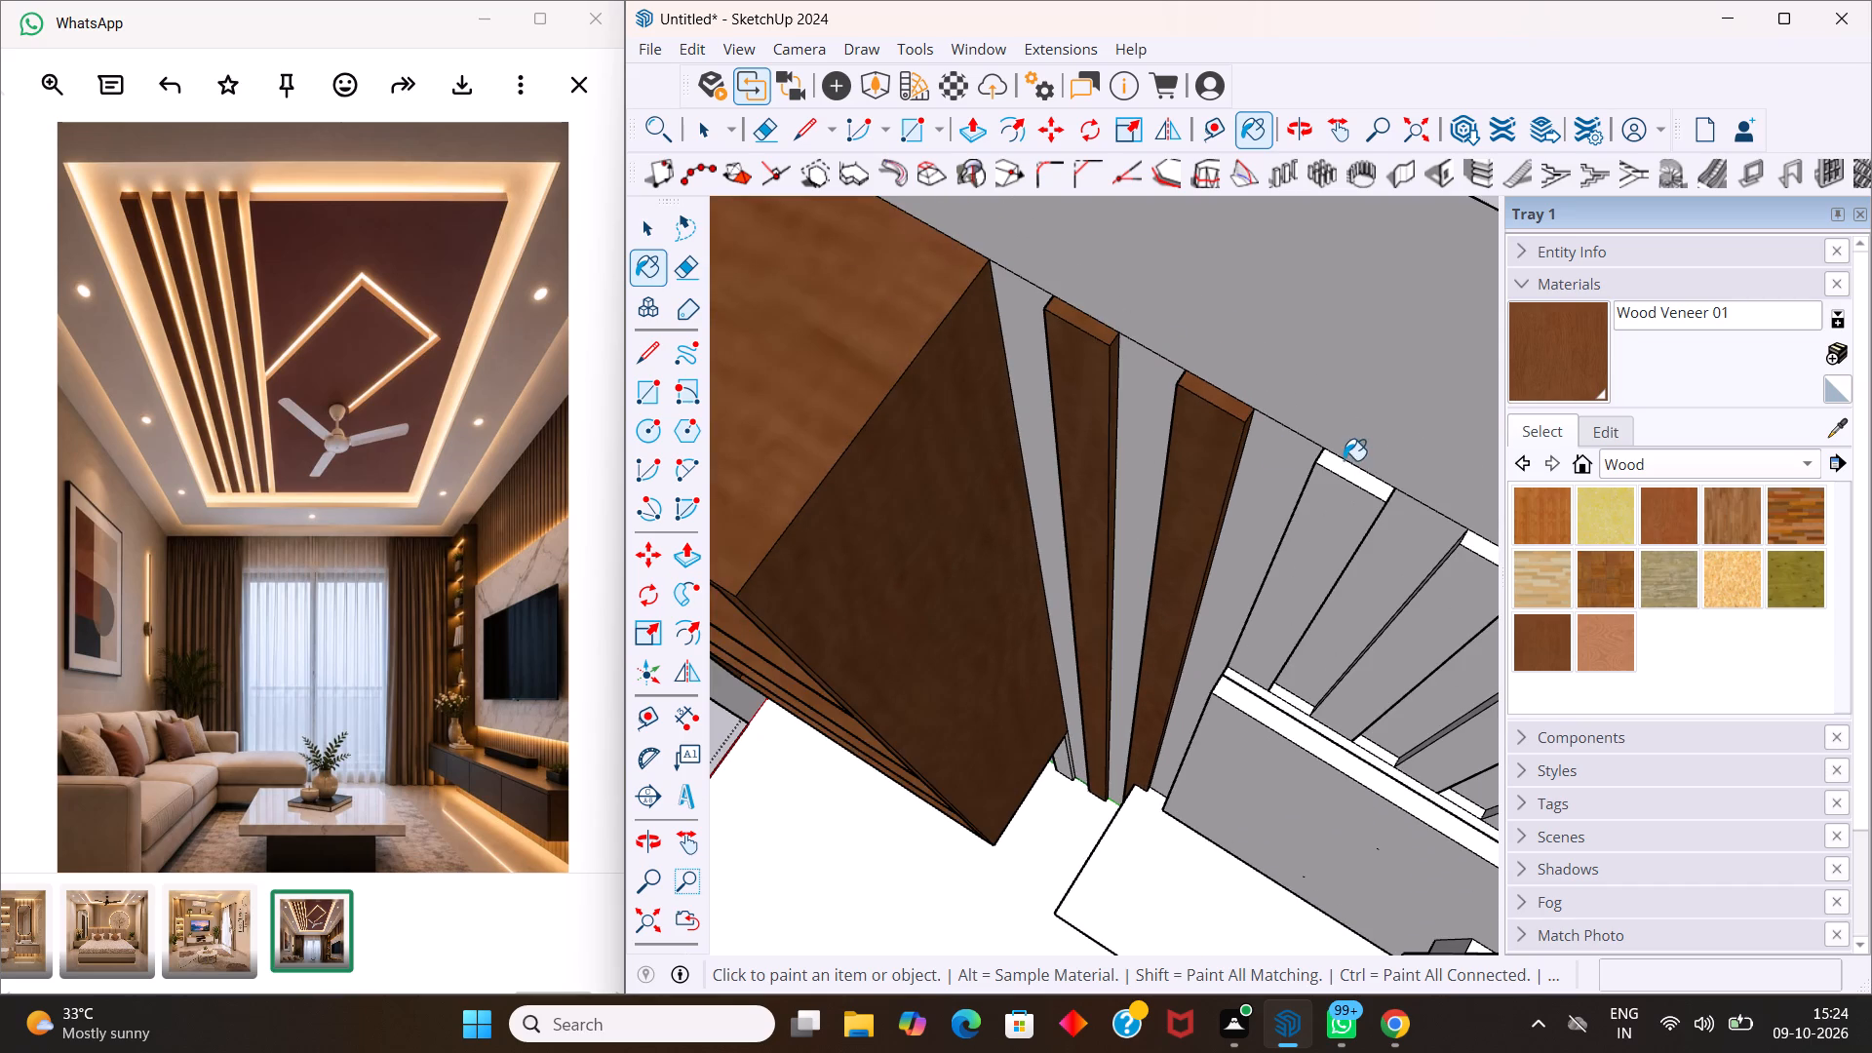
left_click(1348, 474)
left_click(1335, 502)
scroll(1294, 502, "up", 4)
middle_click_drag(1272, 494, 1345, 564)
scroll(1273, 517, "up", 13)
left_click(1306, 486)
scroll(1292, 493, "down", 6)
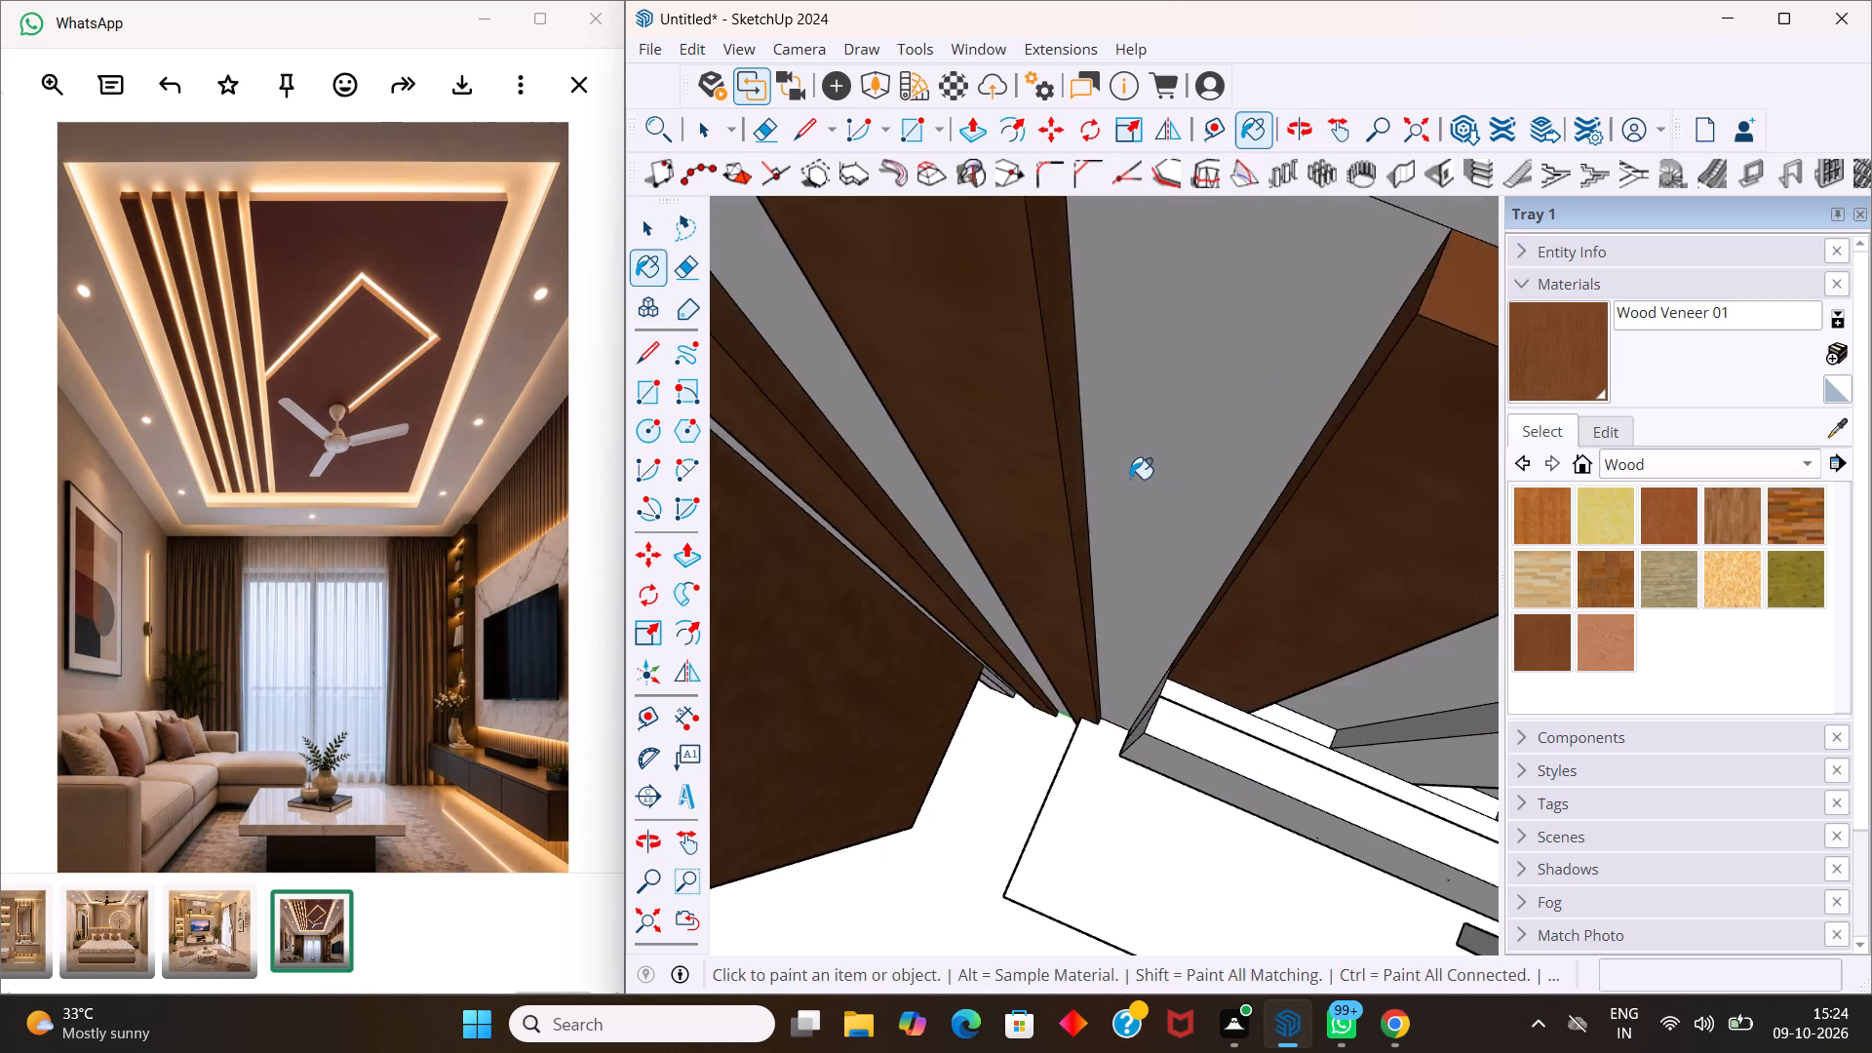
scroll(1130, 479, "down", 12)
scroll(1315, 499, "up", 4)
middle_click_drag(1305, 513, 1104, 451)
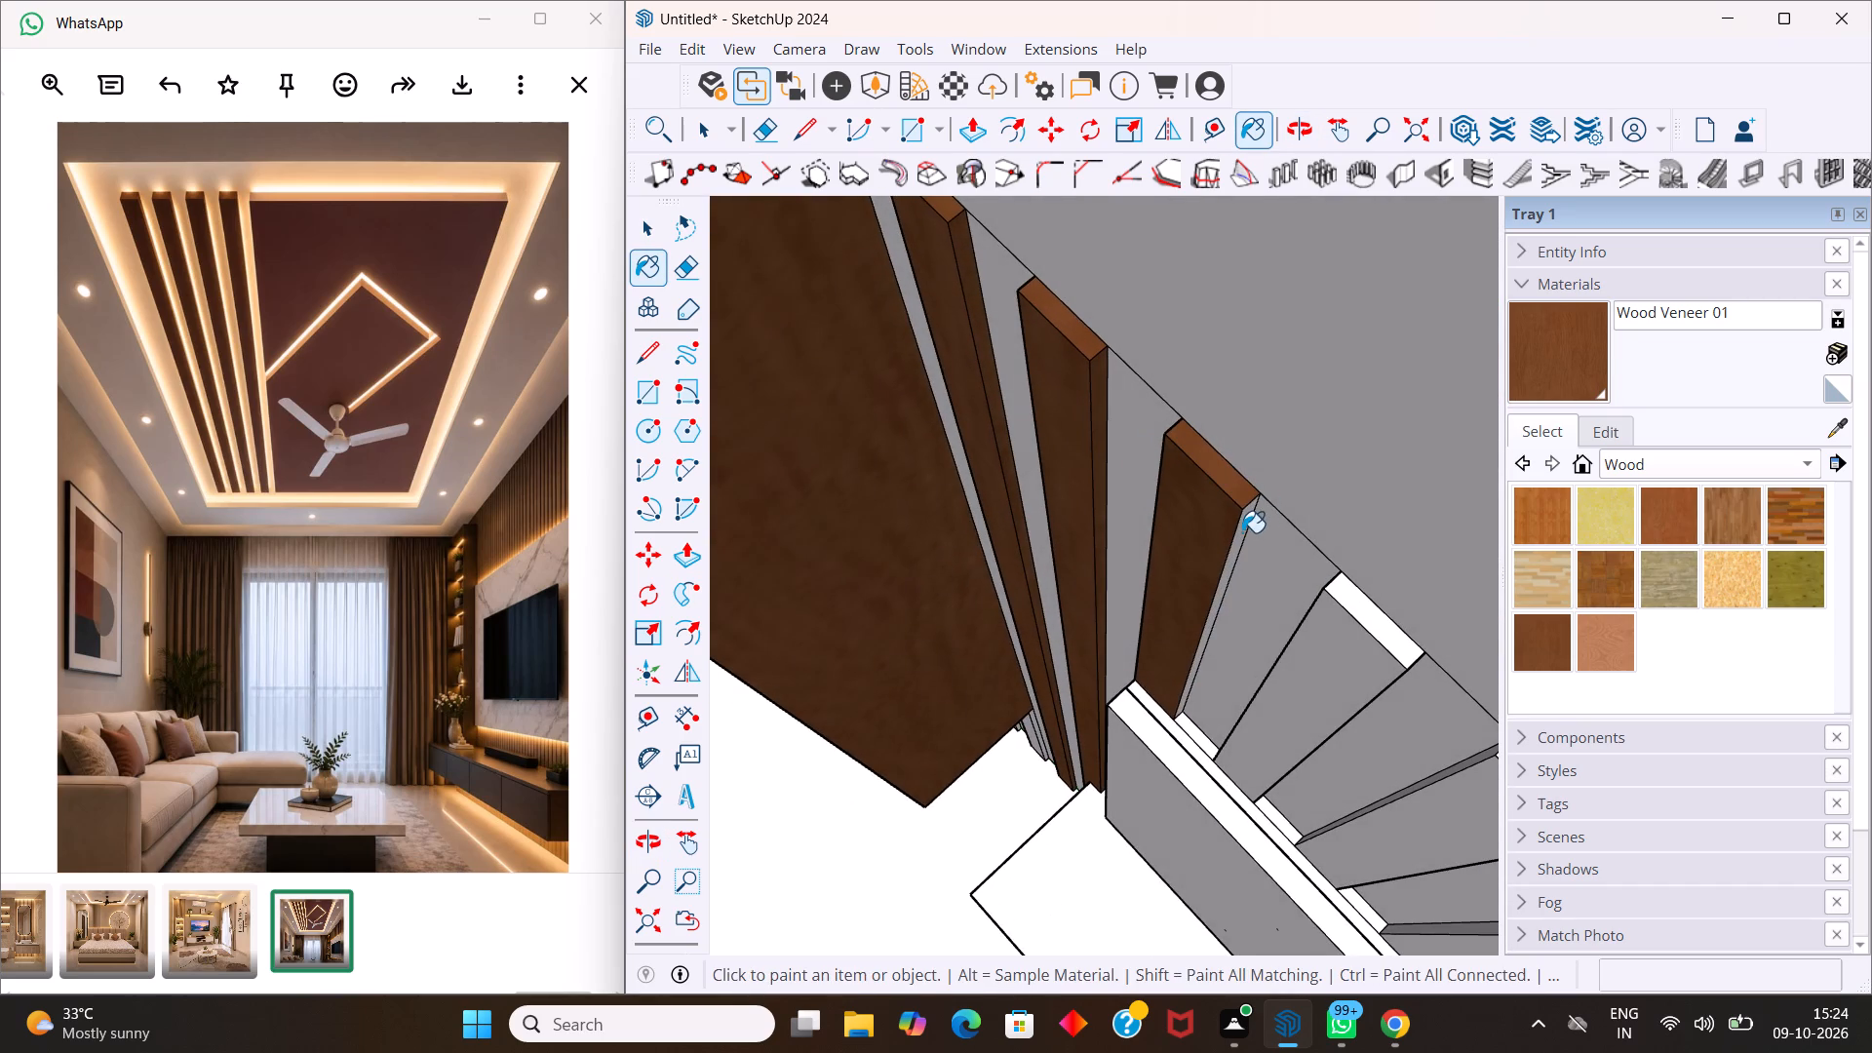
left_click(1242, 532)
Paint the top end, front and shelving-facing side of the fourth slat with Wood Veneer 01.
left_click(1362, 621)
left_click(1349, 640)
scroll(1317, 629, "up", 3)
middle_click_drag(1311, 615, 1354, 748)
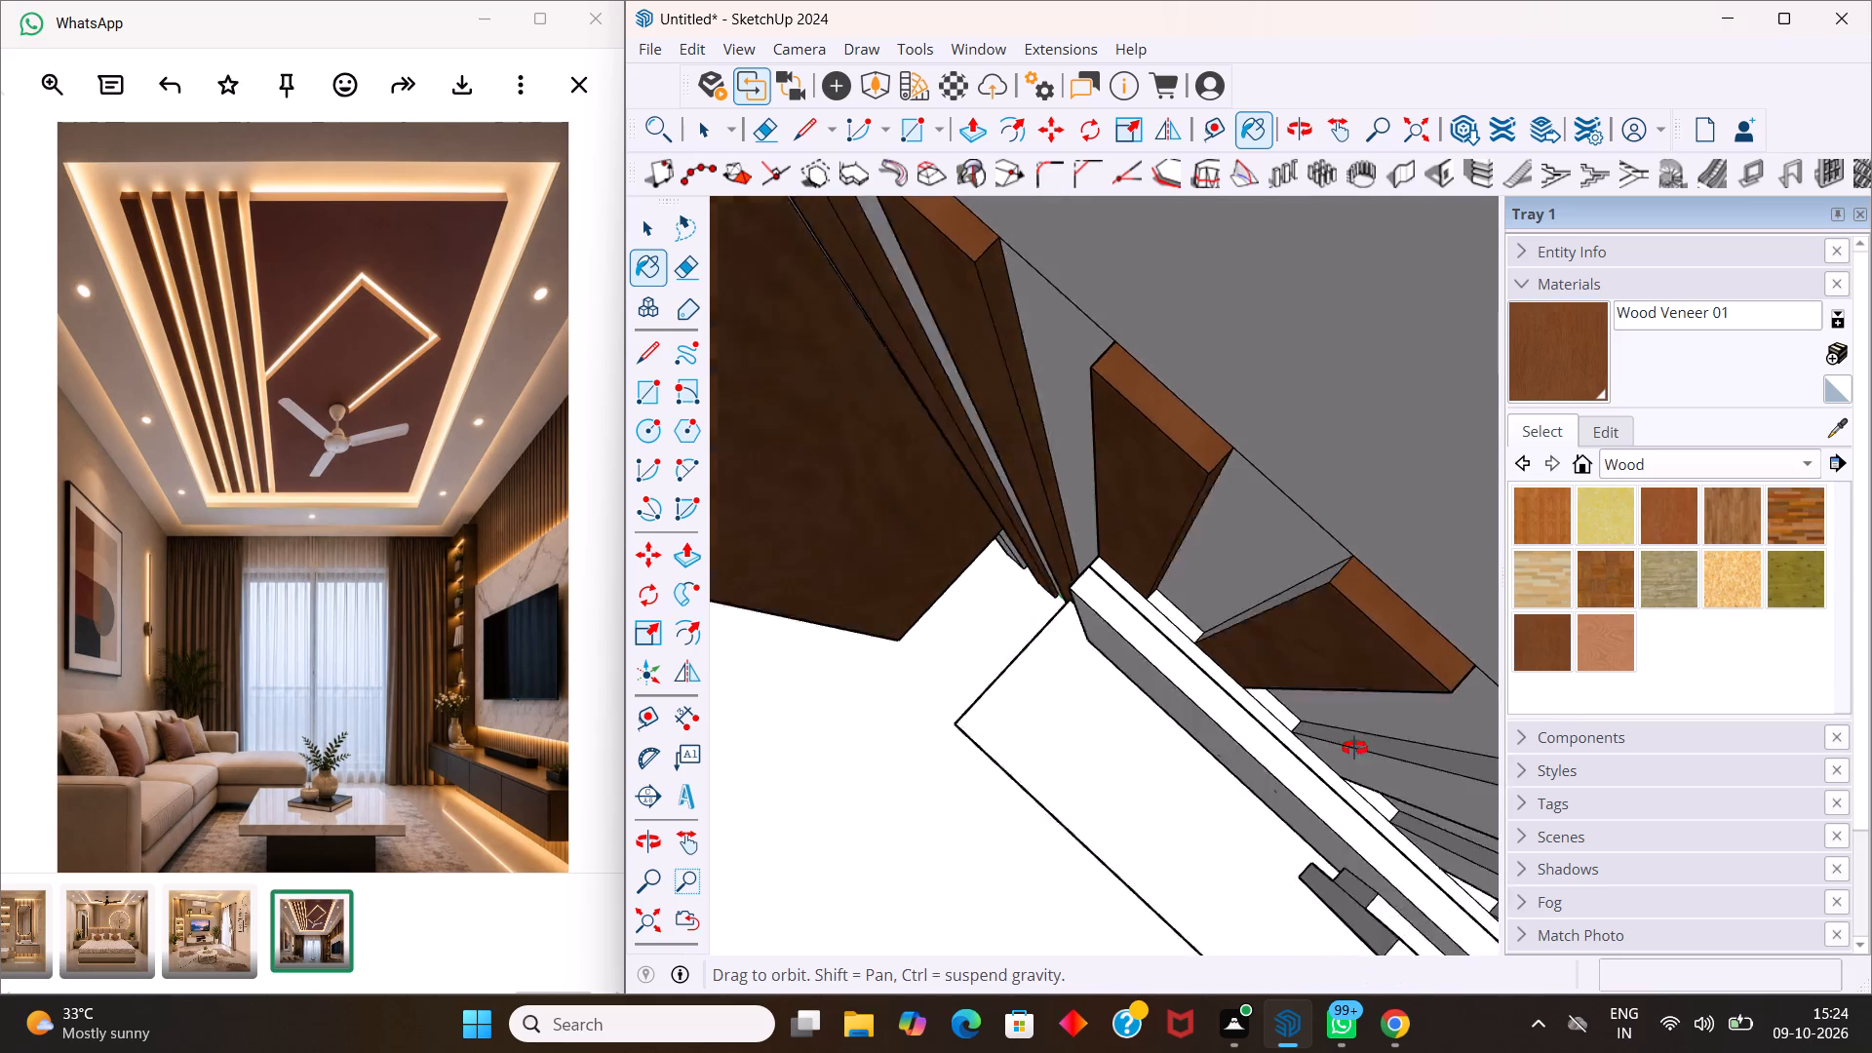
middle_click_drag(1354, 748, 1356, 762)
left_click(1322, 575)
Paint the top ends and fronts of the fifth, sixth and seventh slats behind the TV panel with Wood Veneer 01.
scroll(1308, 586, "down", 6)
middle_click_drag(1406, 710, 1365, 607)
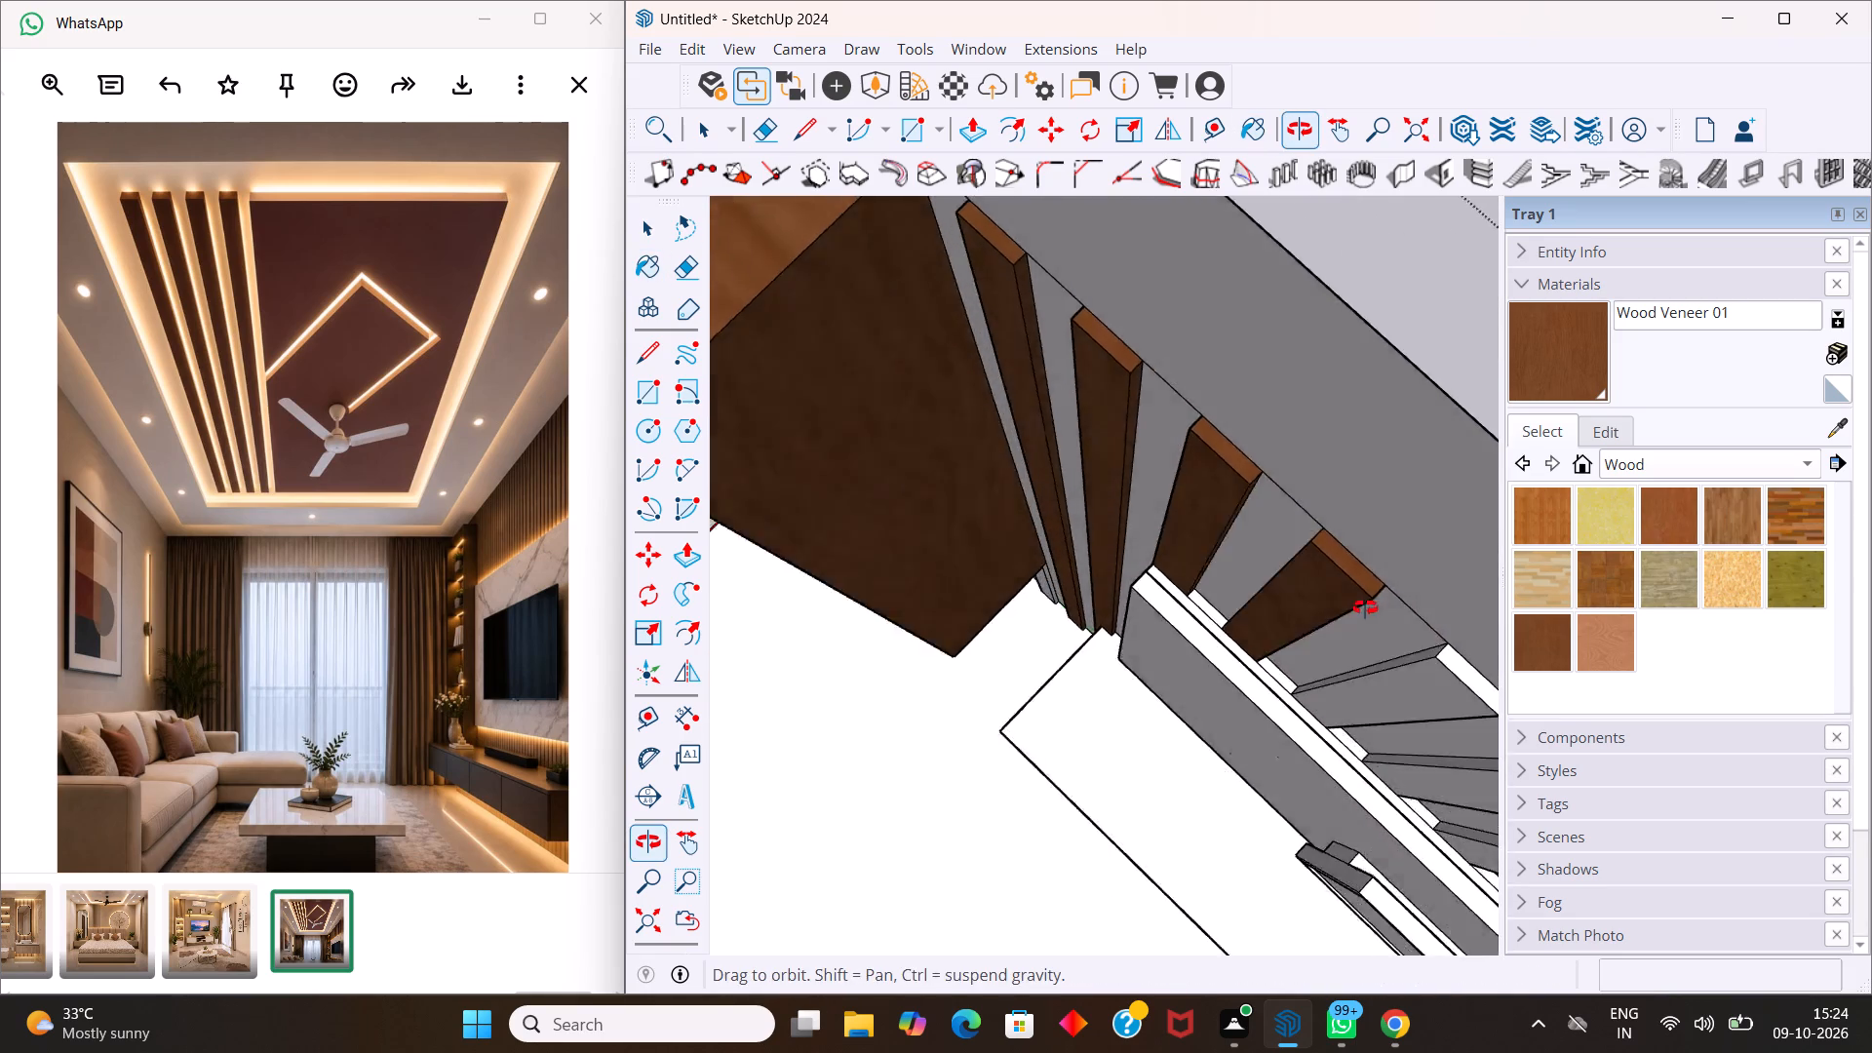
middle_click_drag(1365, 607, 1304, 553)
scroll(1274, 520, "down", 14)
scroll(1300, 616, "up", 10)
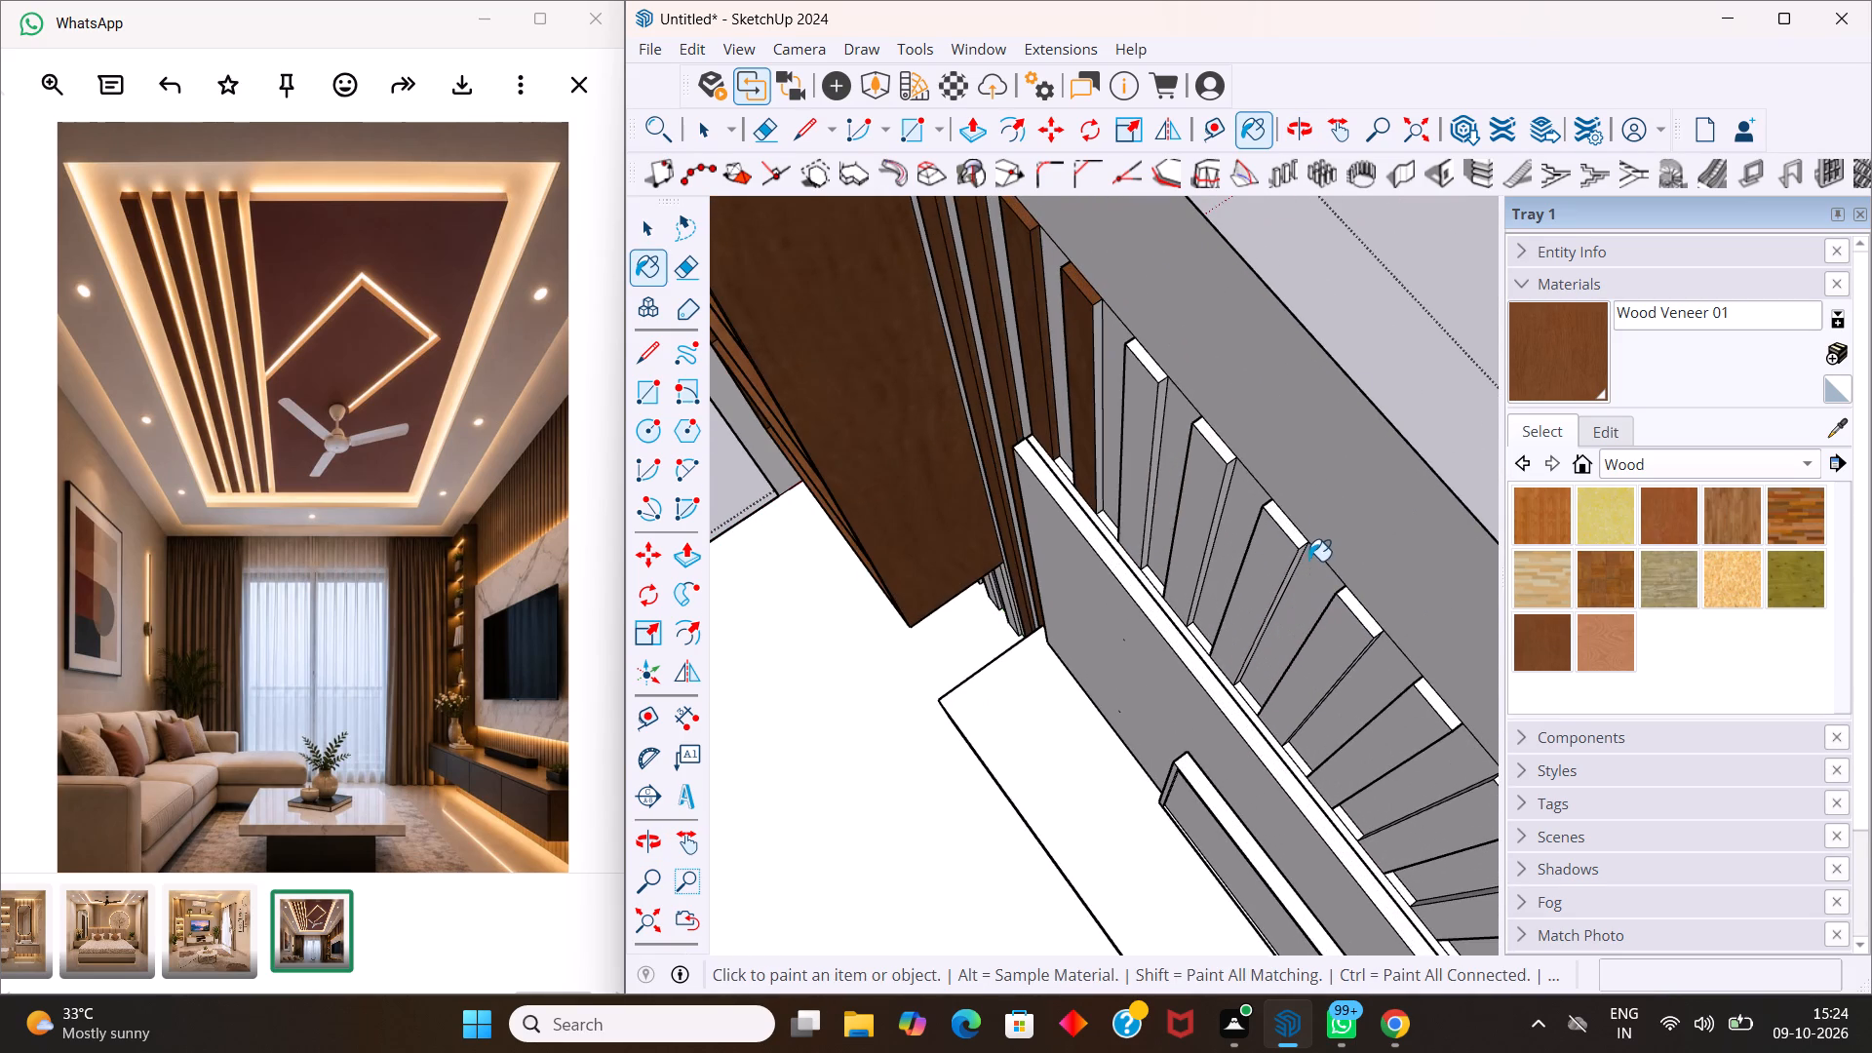
left_click(1289, 533)
left_click(1269, 549)
left_click(1285, 528)
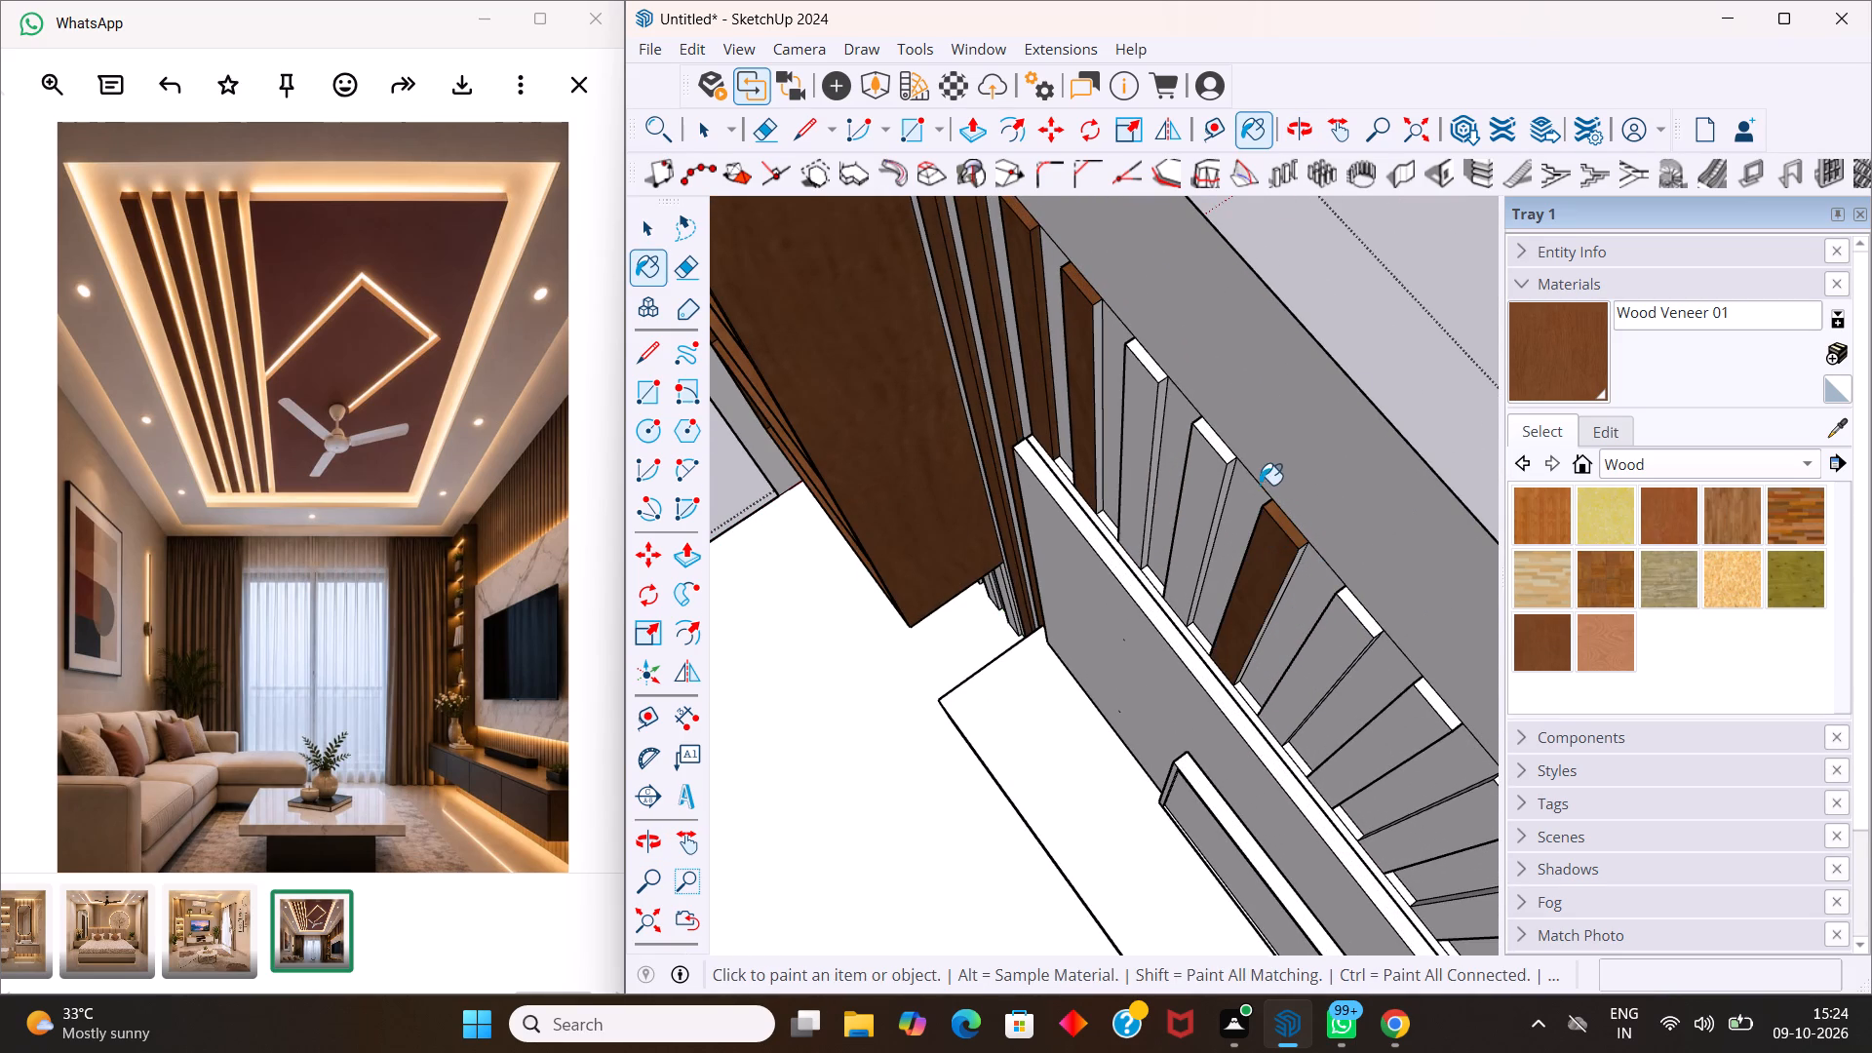
left_click(1215, 443)
left_click(1200, 461)
left_click(1149, 367)
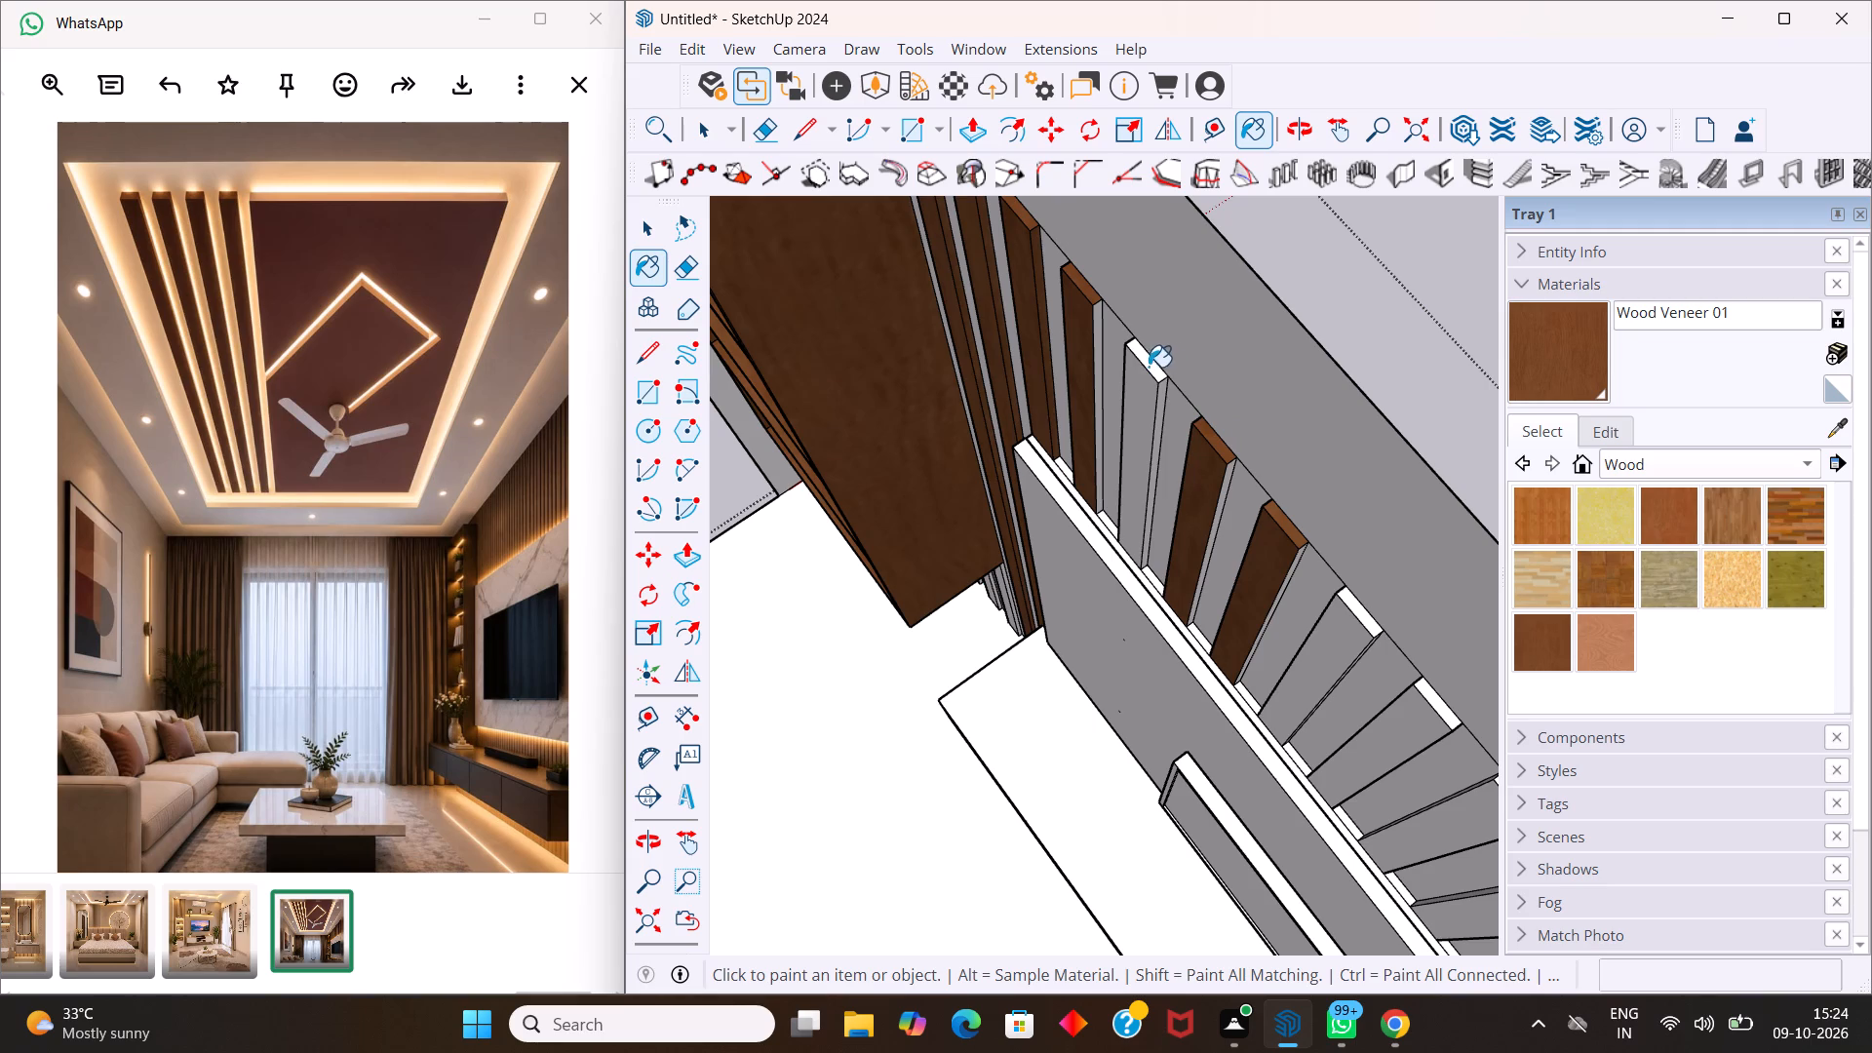
left_click(1148, 385)
left_click(1159, 405)
Paint the unpainted side faces of the fourth to seventh slats that face away from the shelving with Wood Veneer 01.
scroll(1180, 430, "down", 5)
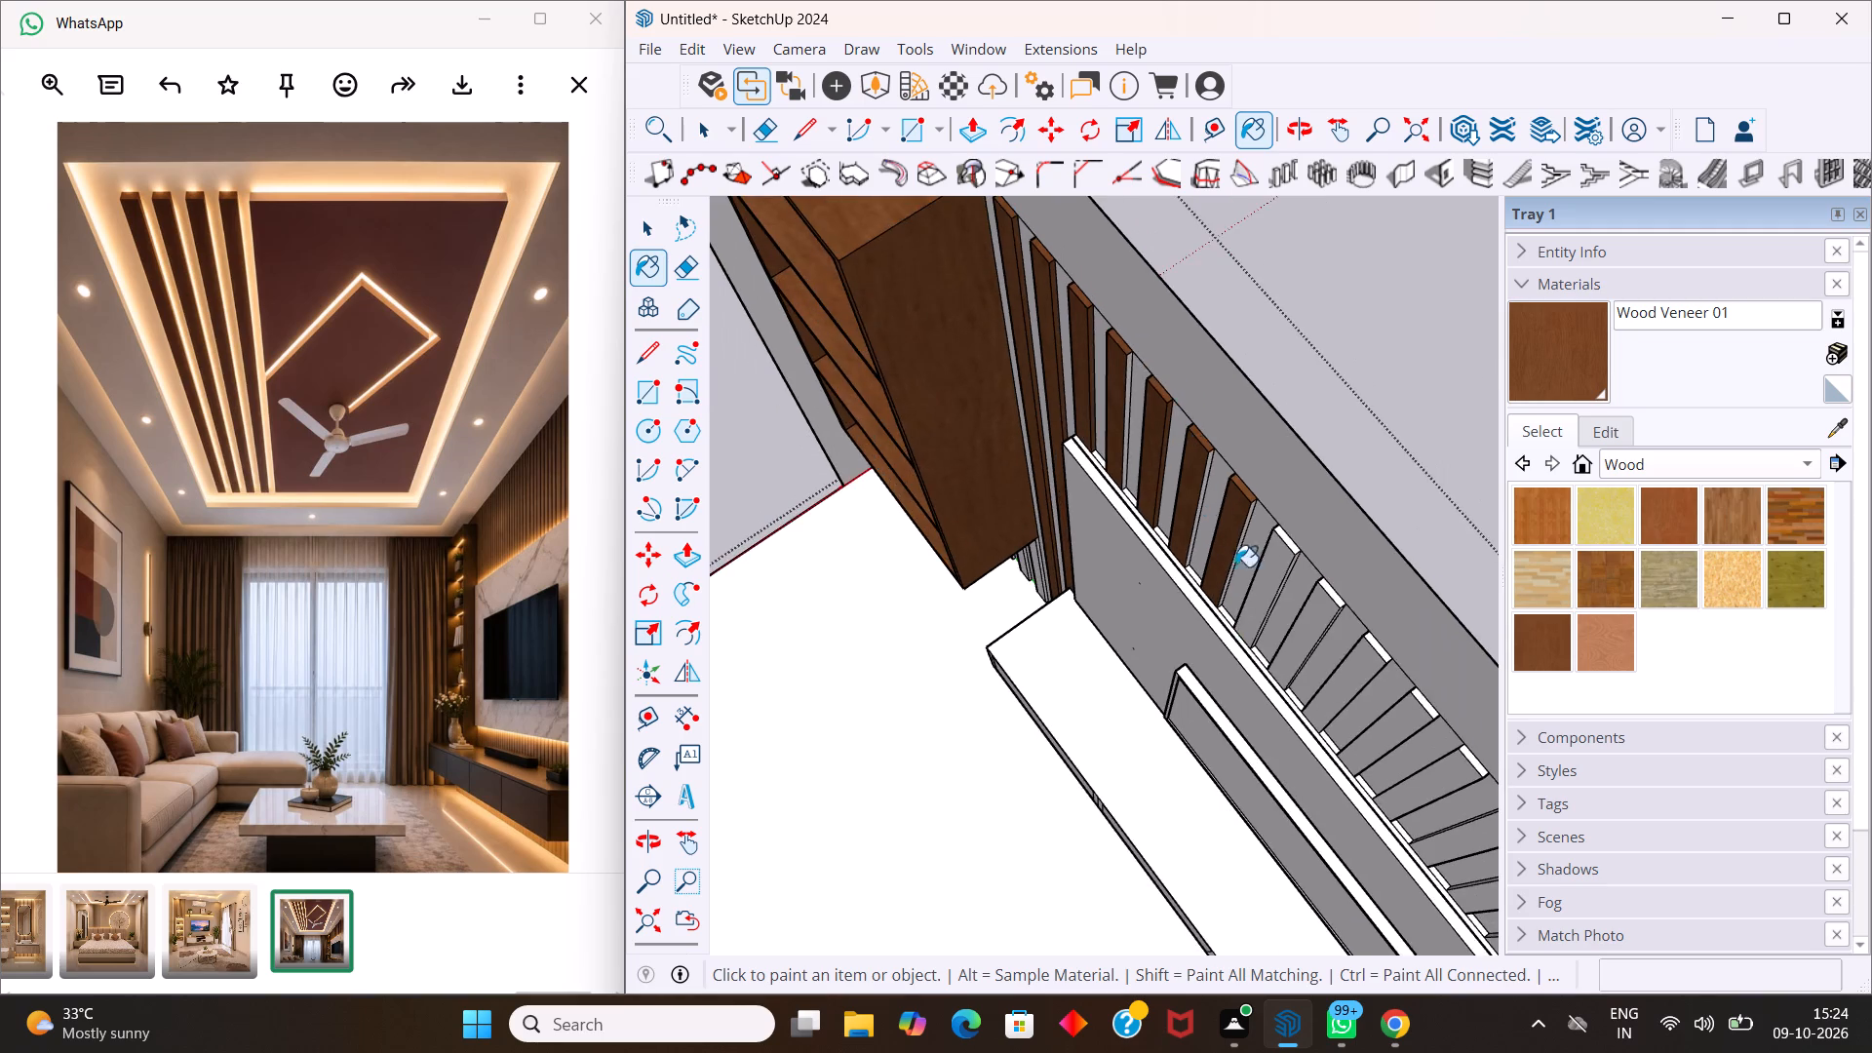
middle_click_drag(1241, 573, 1097, 455)
scroll(1223, 491, "up", 3)
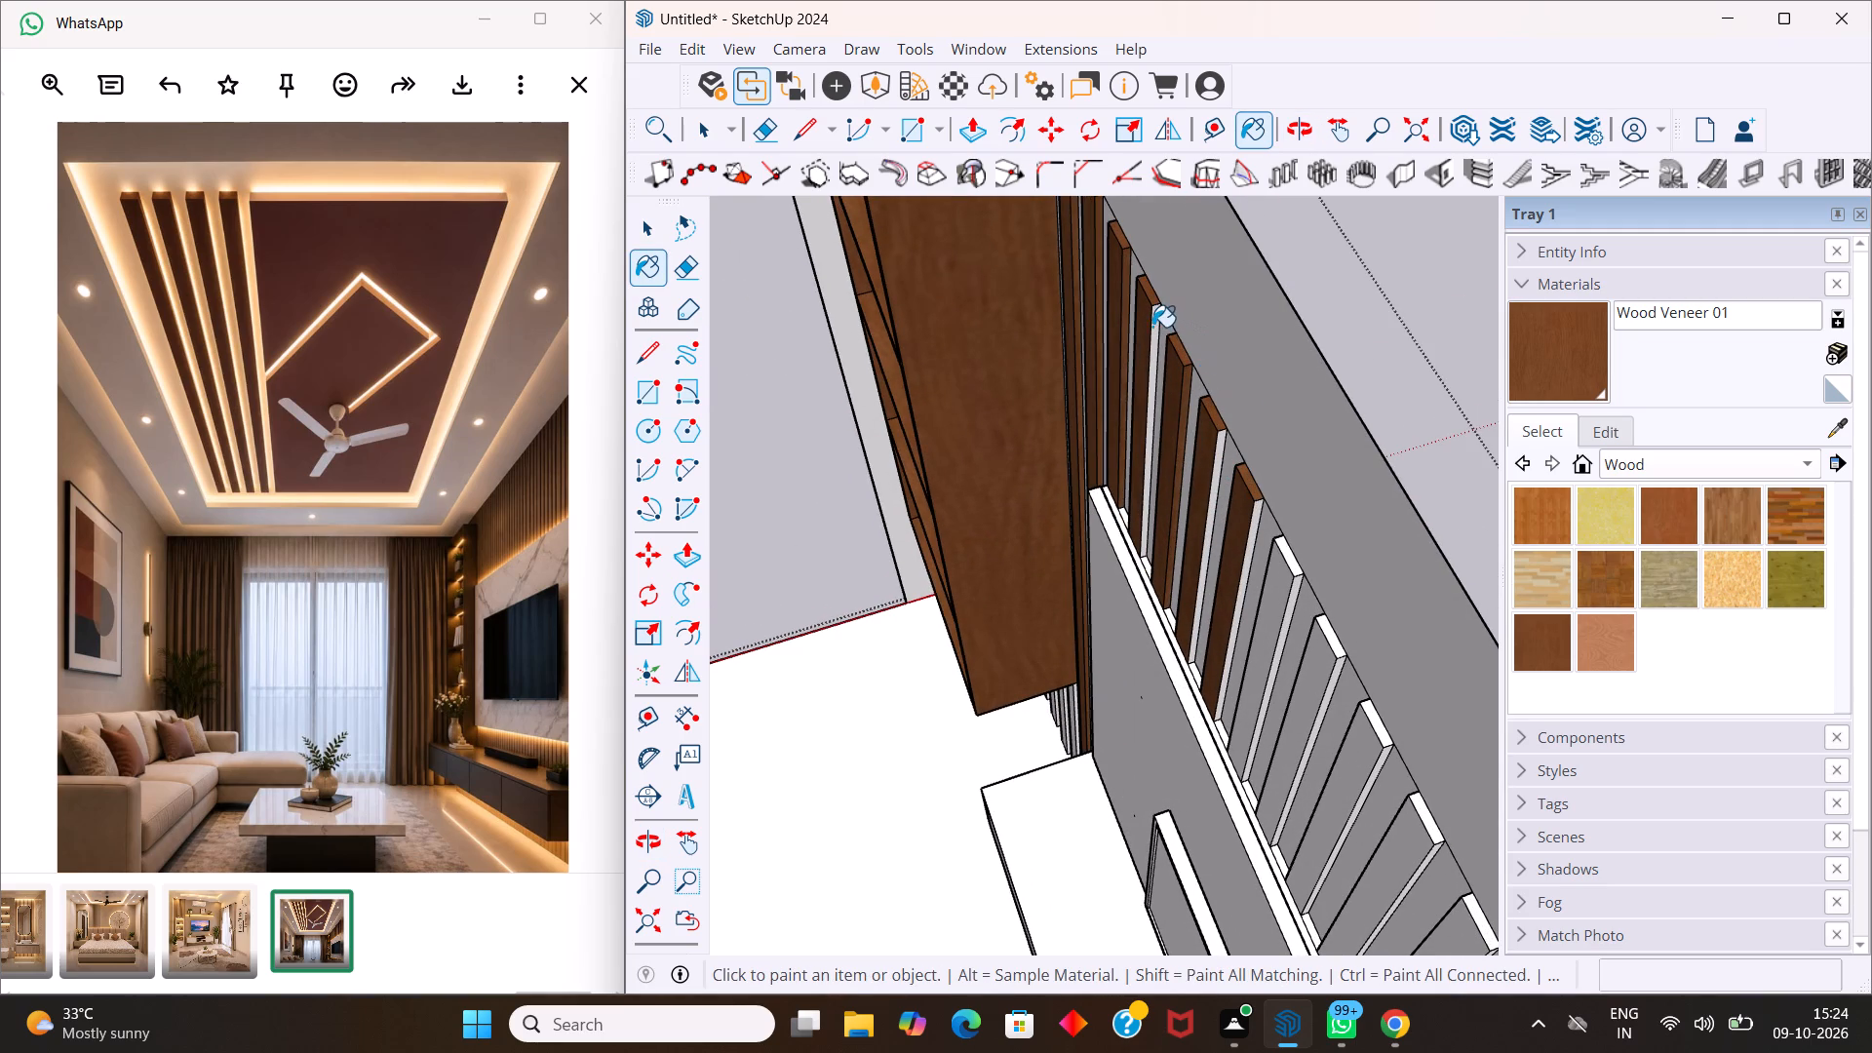
left_click(1152, 327)
left_click(1151, 332)
left_click(1156, 331)
scroll(1186, 370, "up", 2)
left_click(1231, 449)
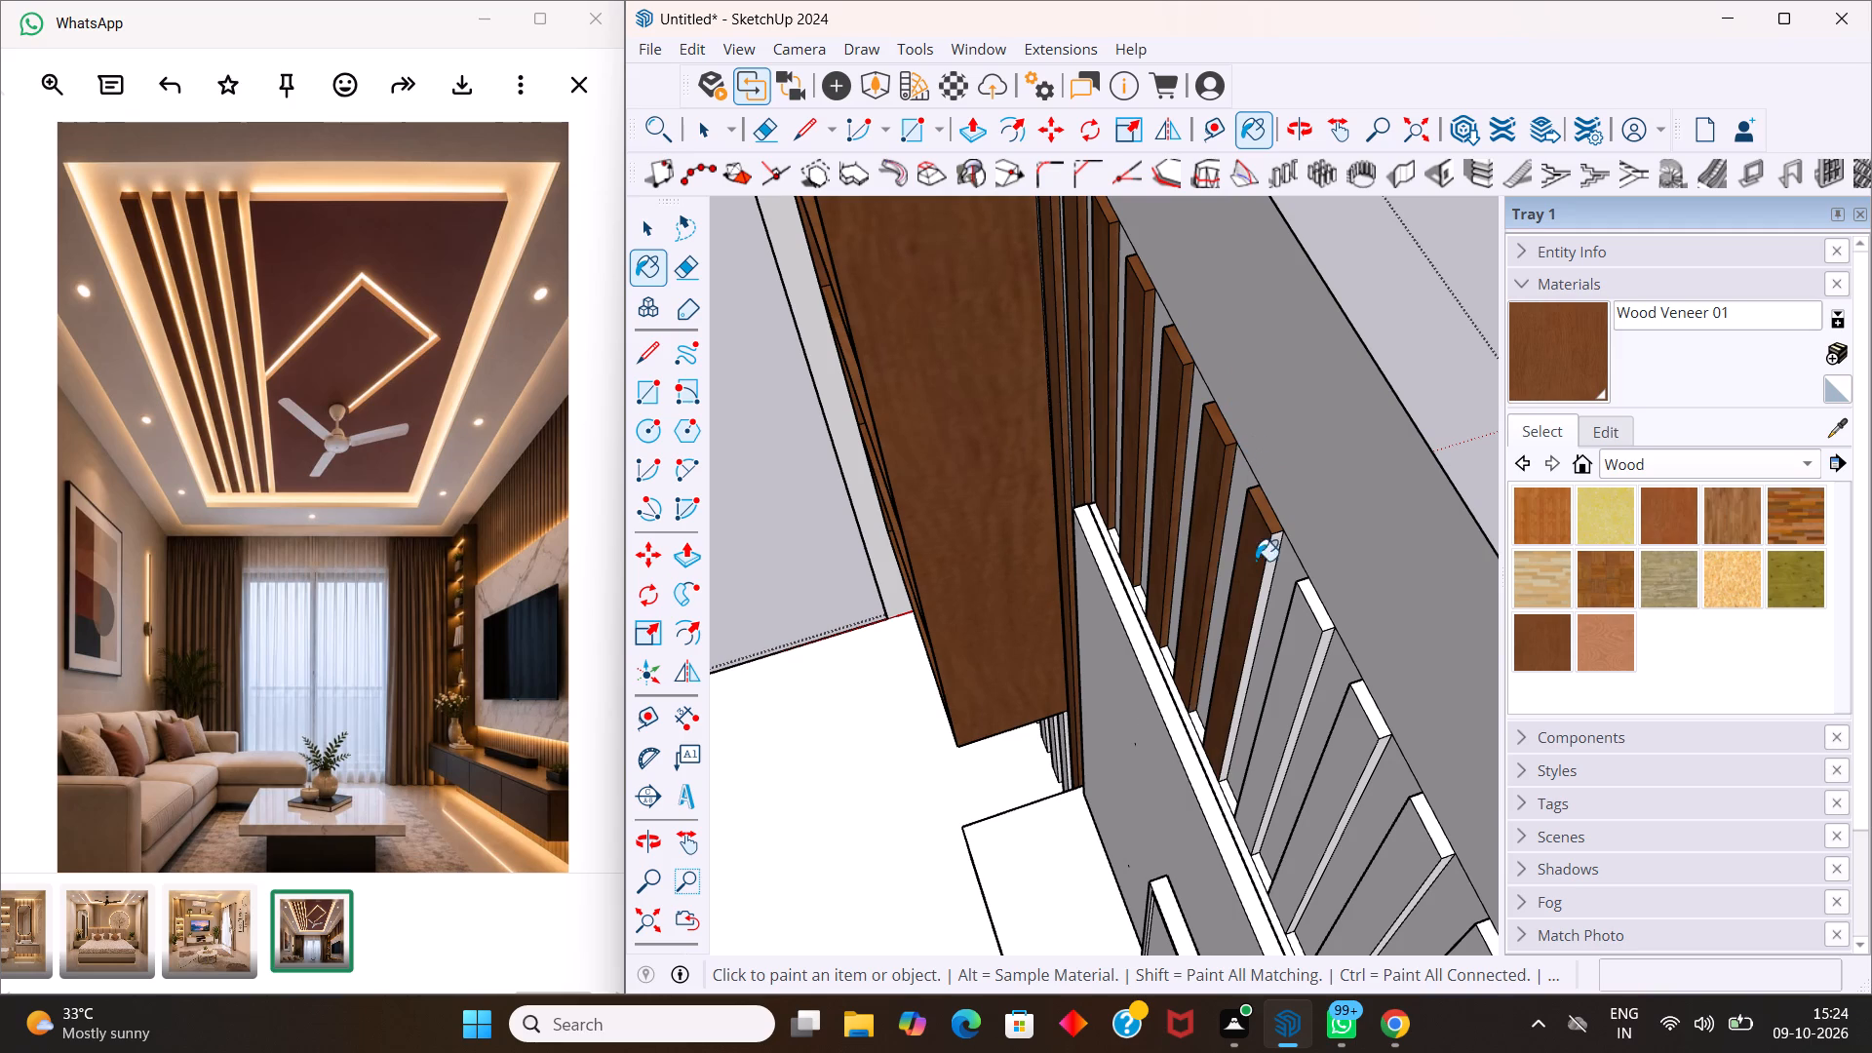
left_click(1271, 565)
Paint the top end, front and visible side face of the eighth slat with Wood Veneer 01.
left_click(1306, 600)
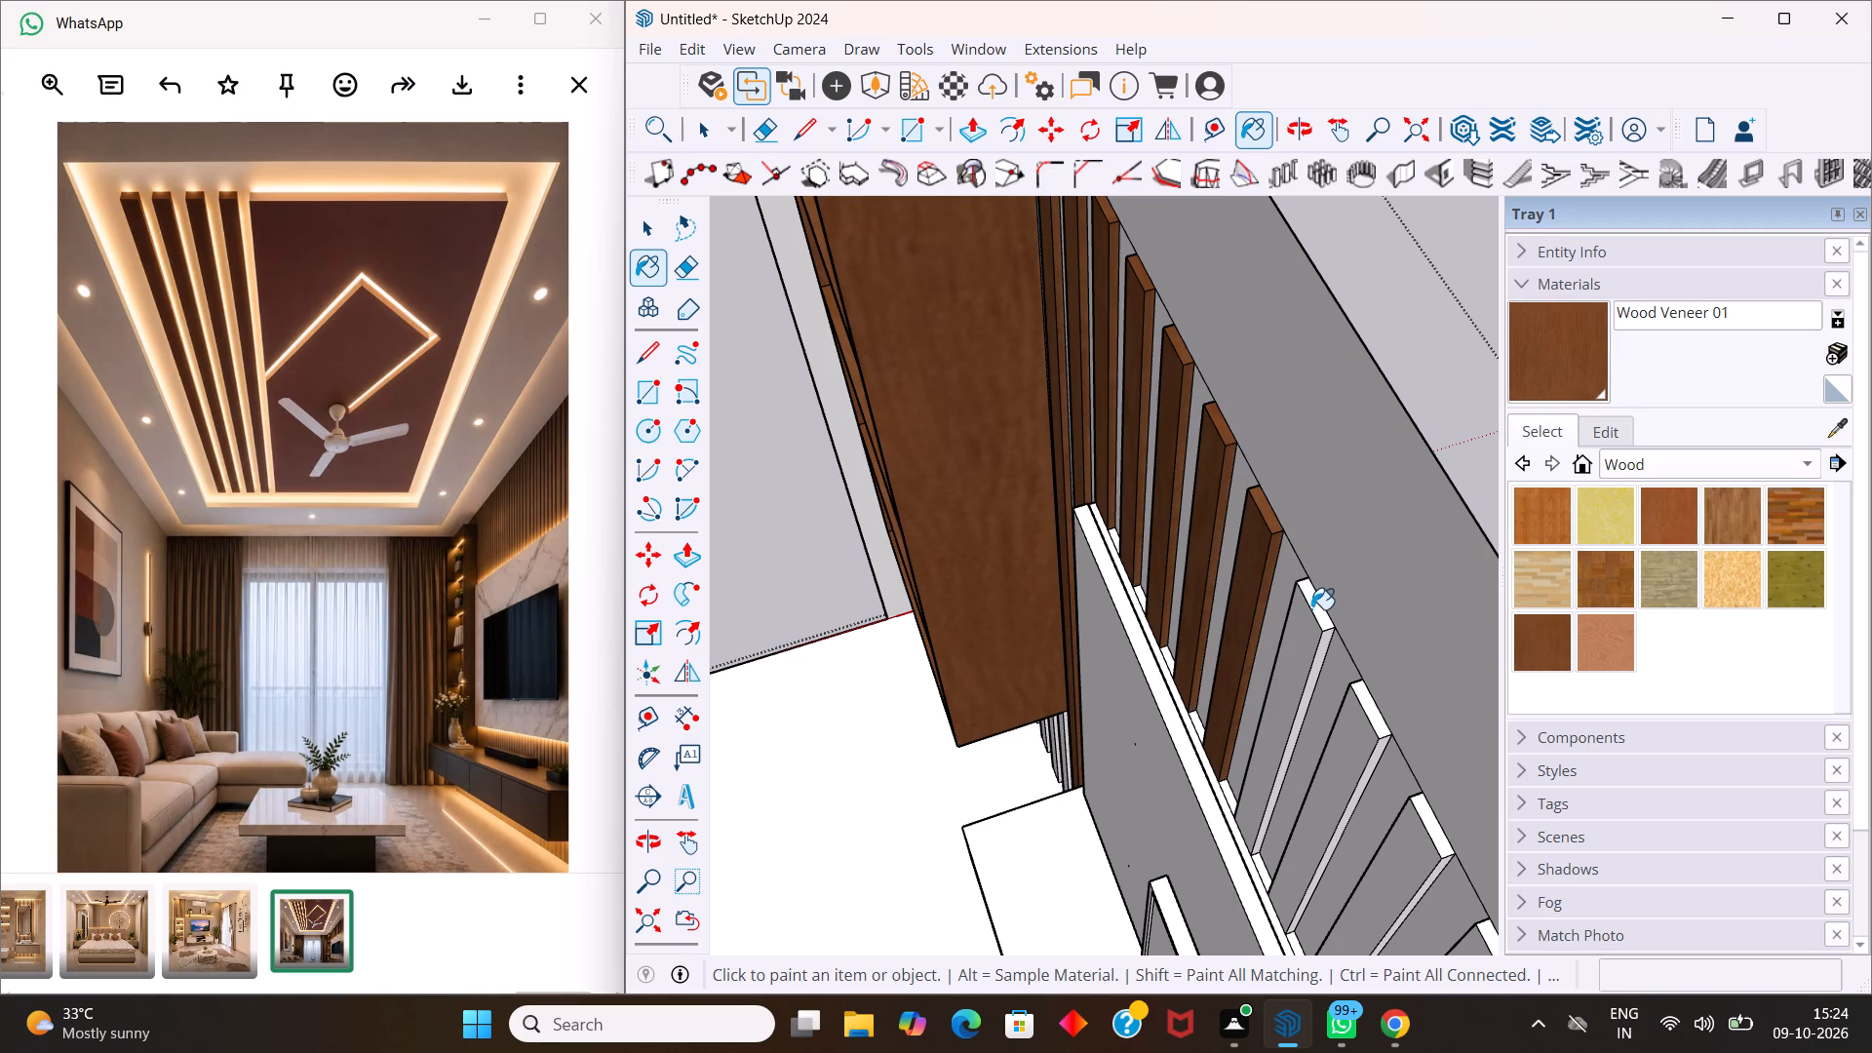
left_click(1296, 625)
left_click(1318, 613)
left_click(1322, 642)
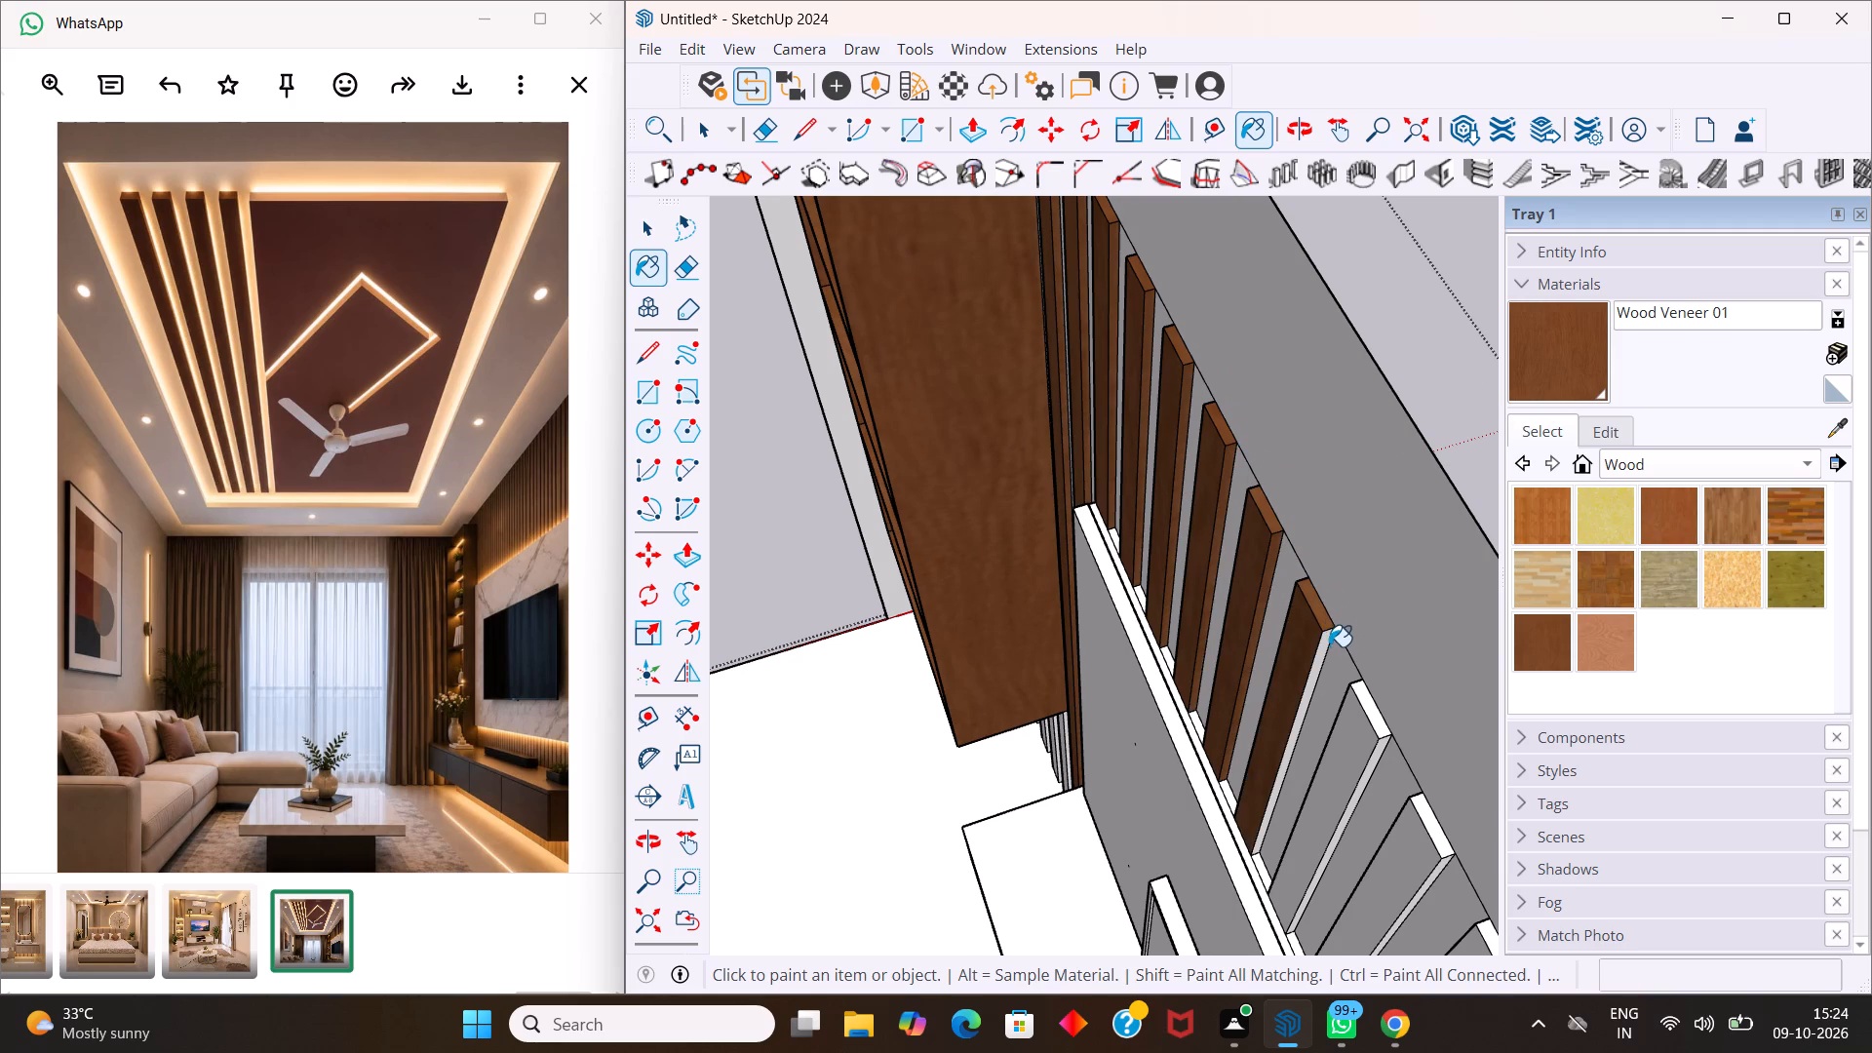
scroll(1329, 646, "down", 1)
scroll(1327, 651, "up", 7)
left_click(1320, 644)
Paint the top ends, fronts and visible side faces of the ninth and tenth slats with Wood Veneer 01.
scroll(1319, 645, "down", 7)
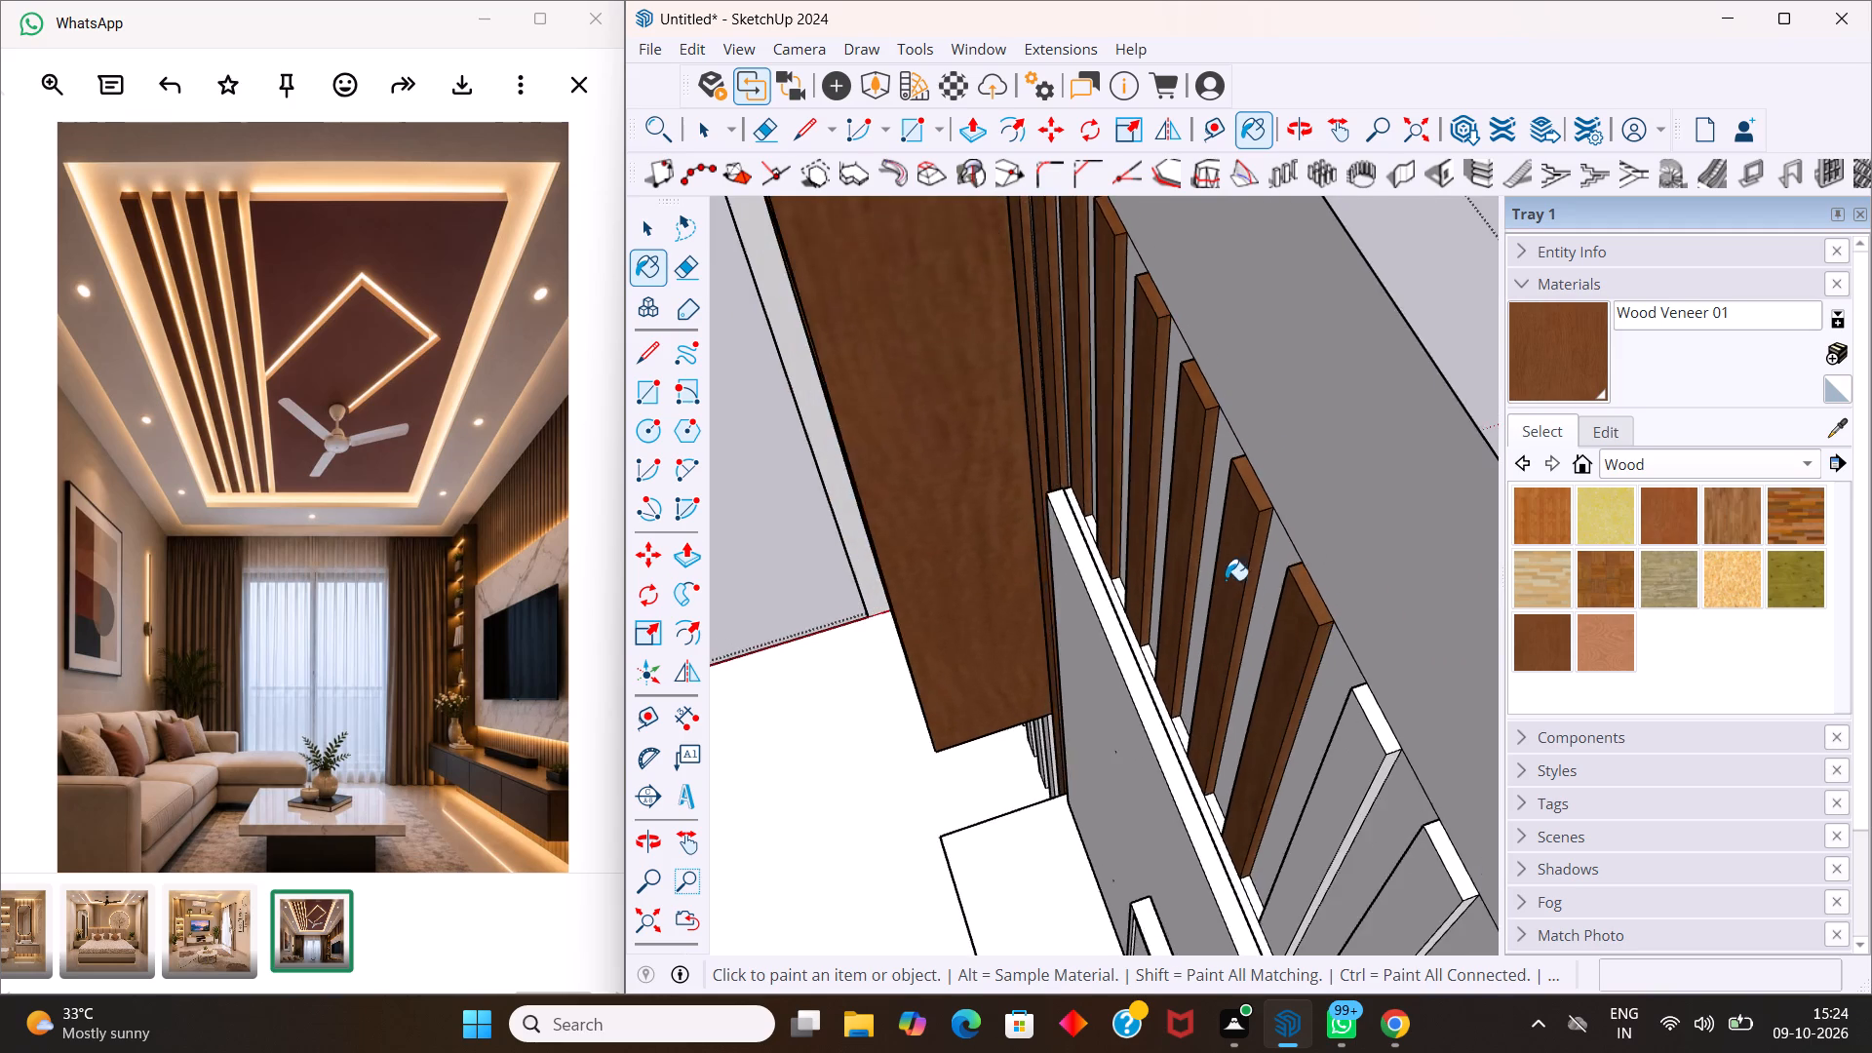
scroll(1226, 580, "down", 10)
scroll(1342, 832, "up", 11)
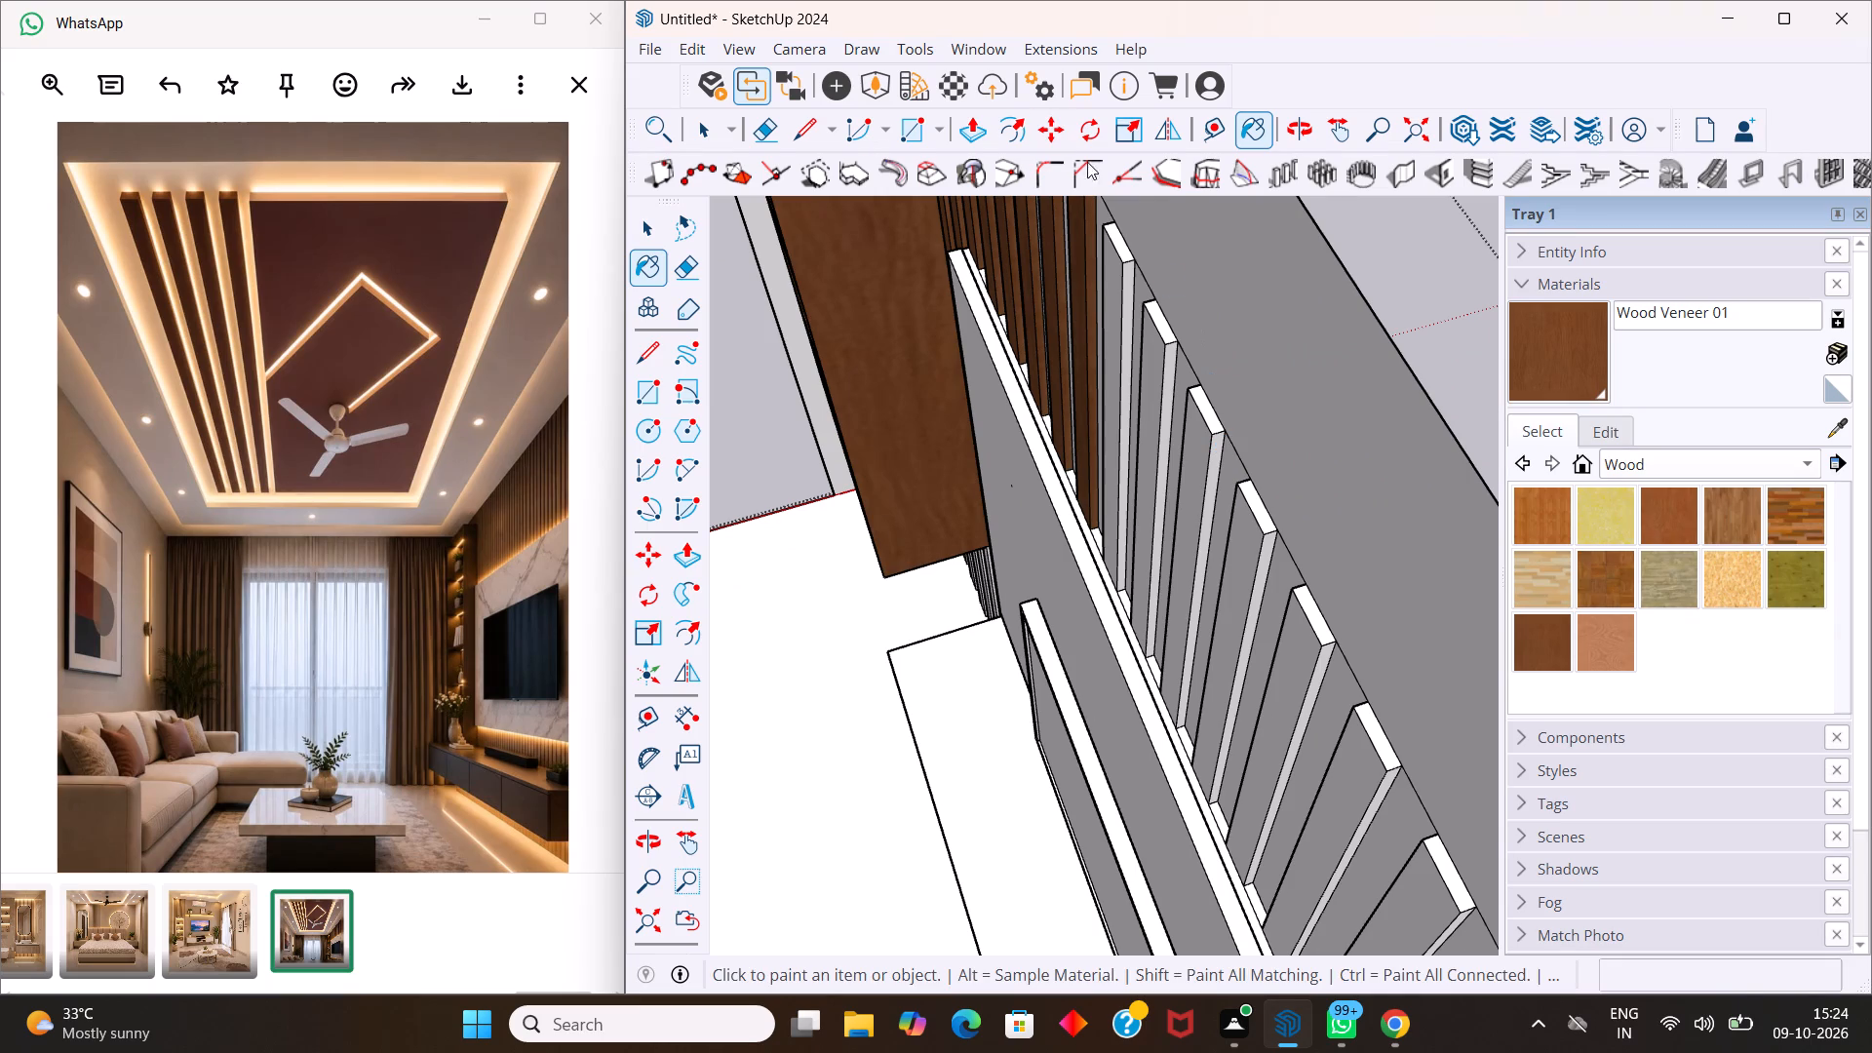
left_click(1118, 248)
left_click(1110, 278)
left_click(1129, 295)
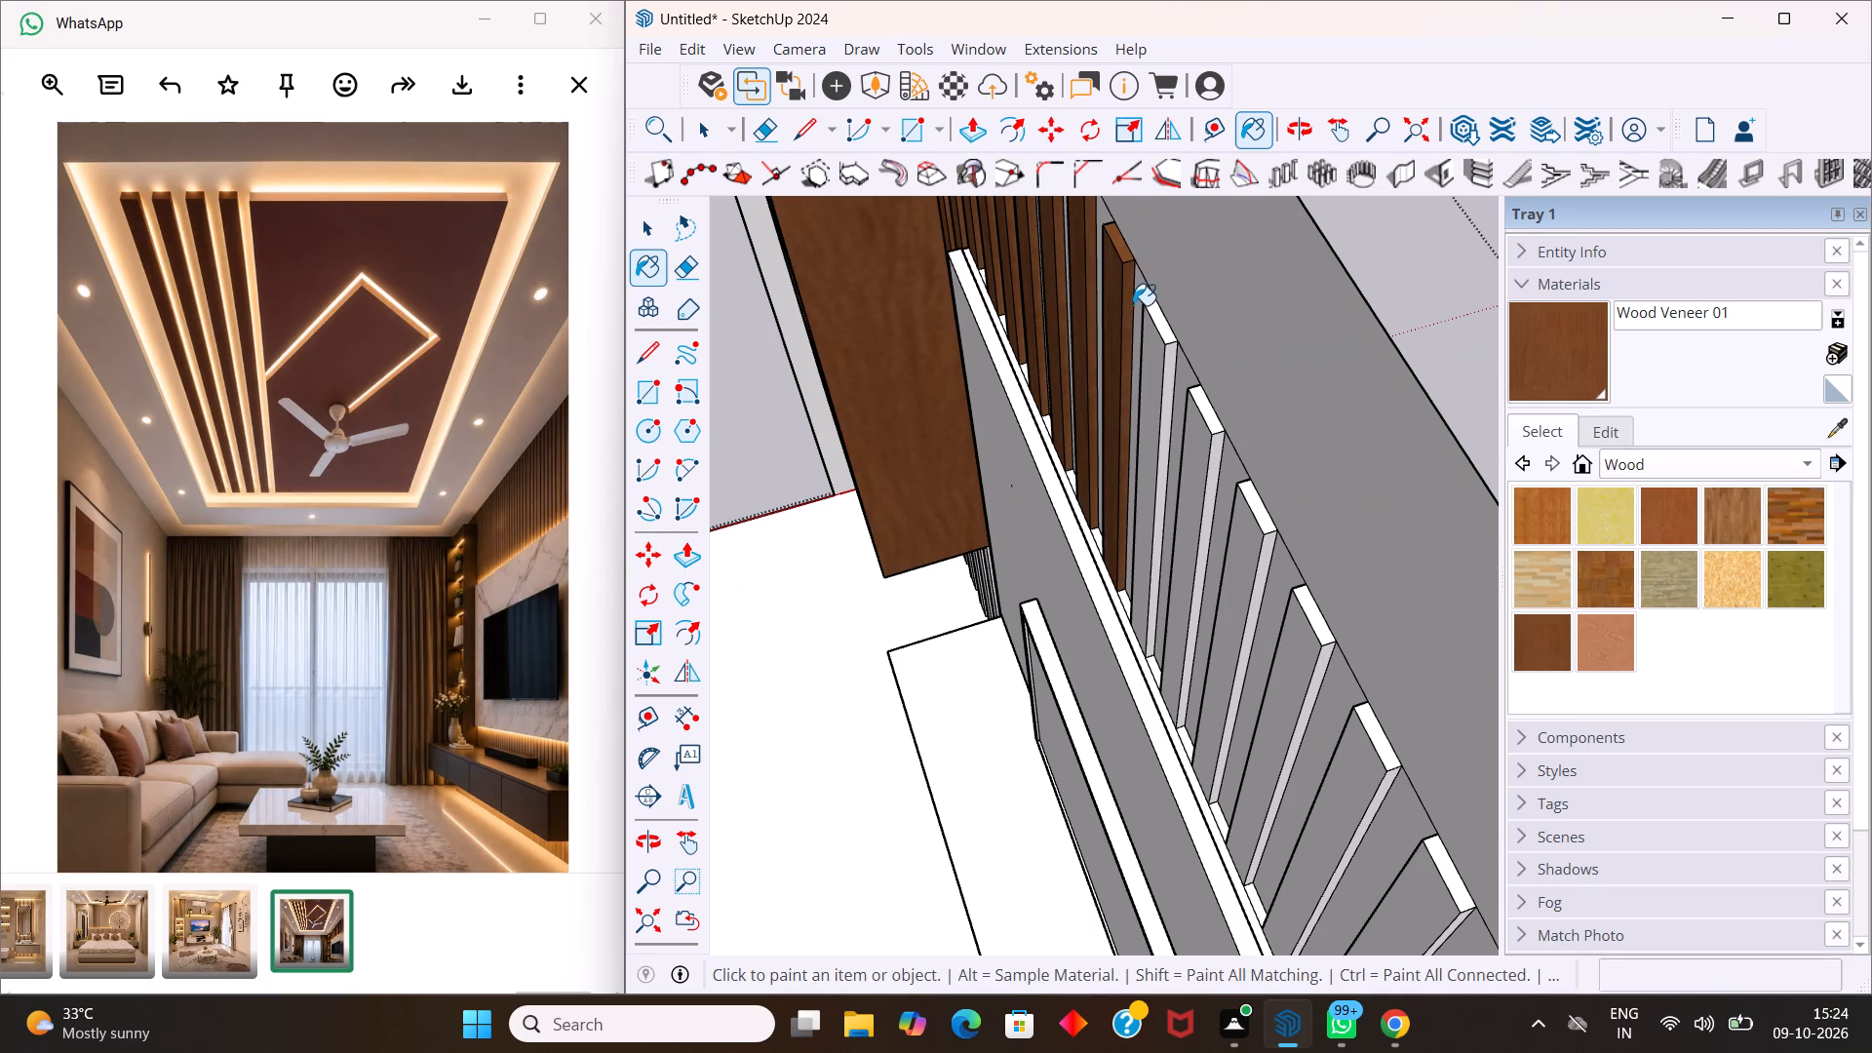
left_click(1169, 333)
left_click(1157, 359)
left_click(1164, 380)
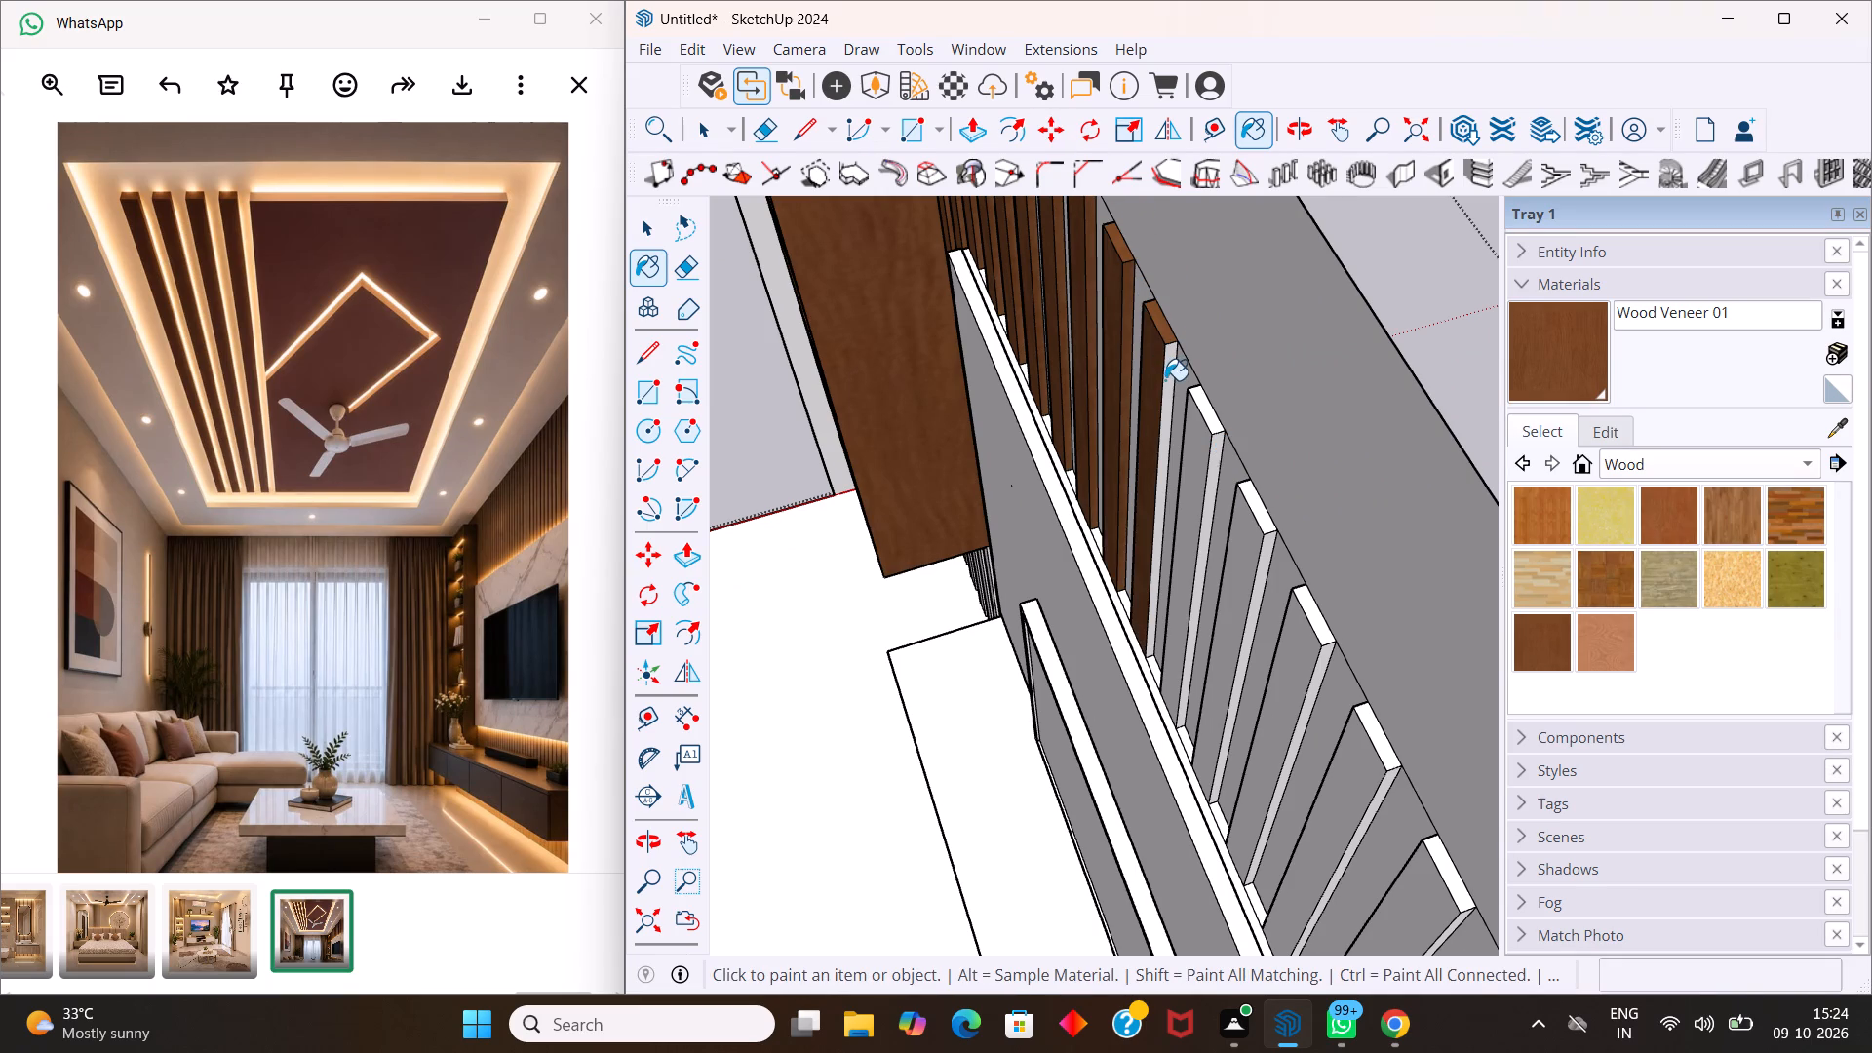
left_click(1165, 380)
left_click(1169, 386)
Paint the top ends, fronts and visible side faces of the eleventh and twelfth slats with Wood Veneer 01.
left_click(1197, 405)
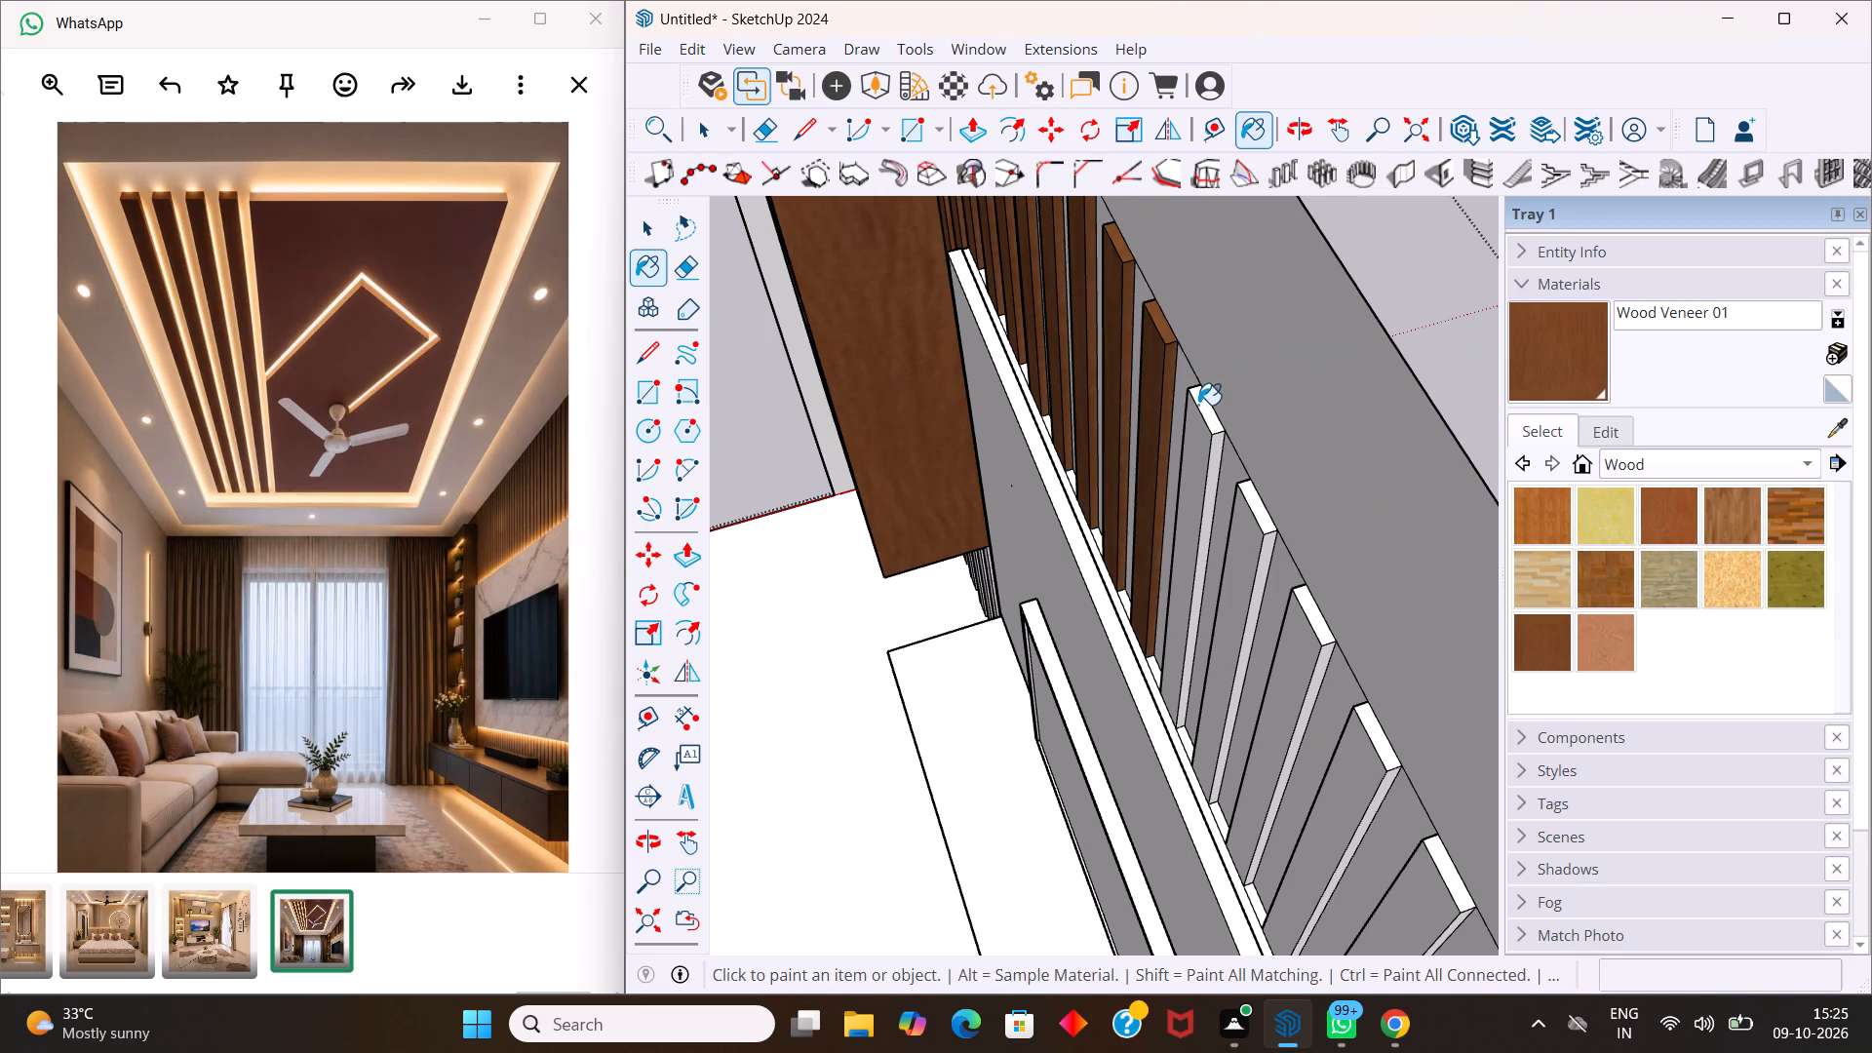
left_click(1195, 448)
left_click(1213, 461)
left_click(1243, 492)
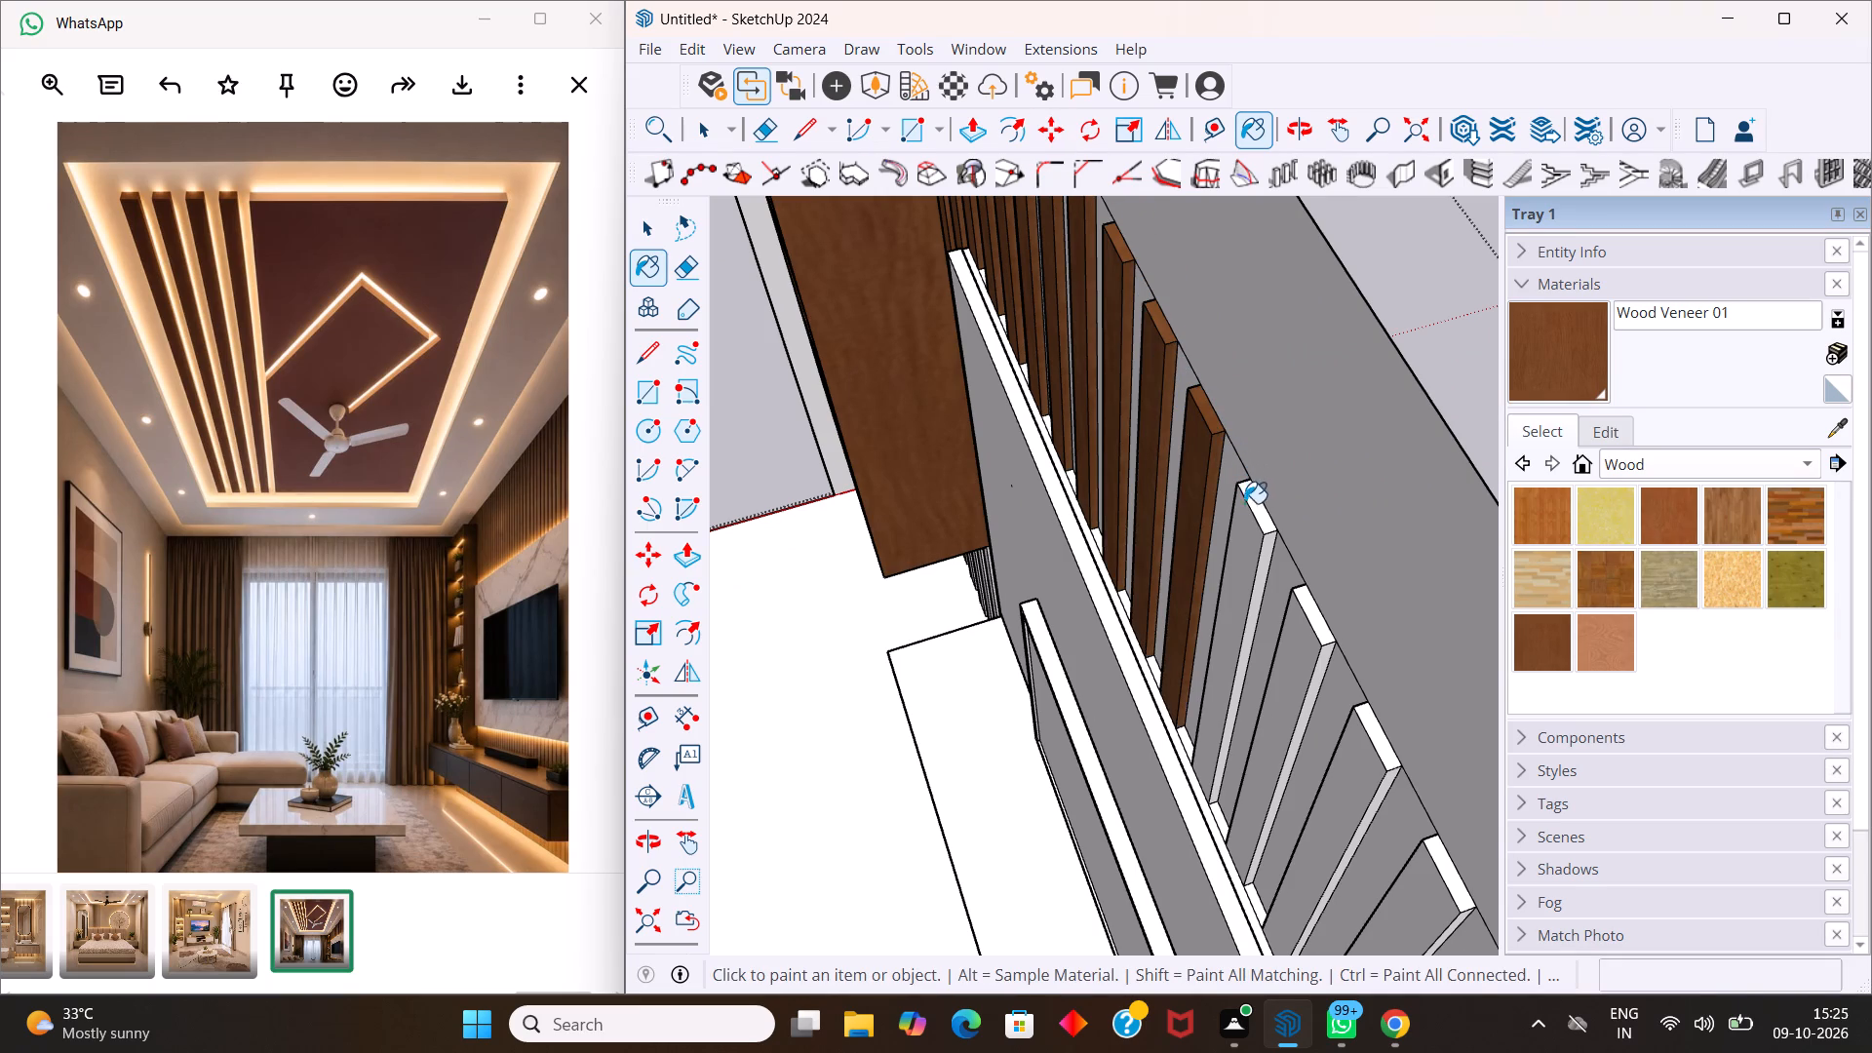
left_click(1237, 511)
left_click(1255, 509)
left_click(1268, 546)
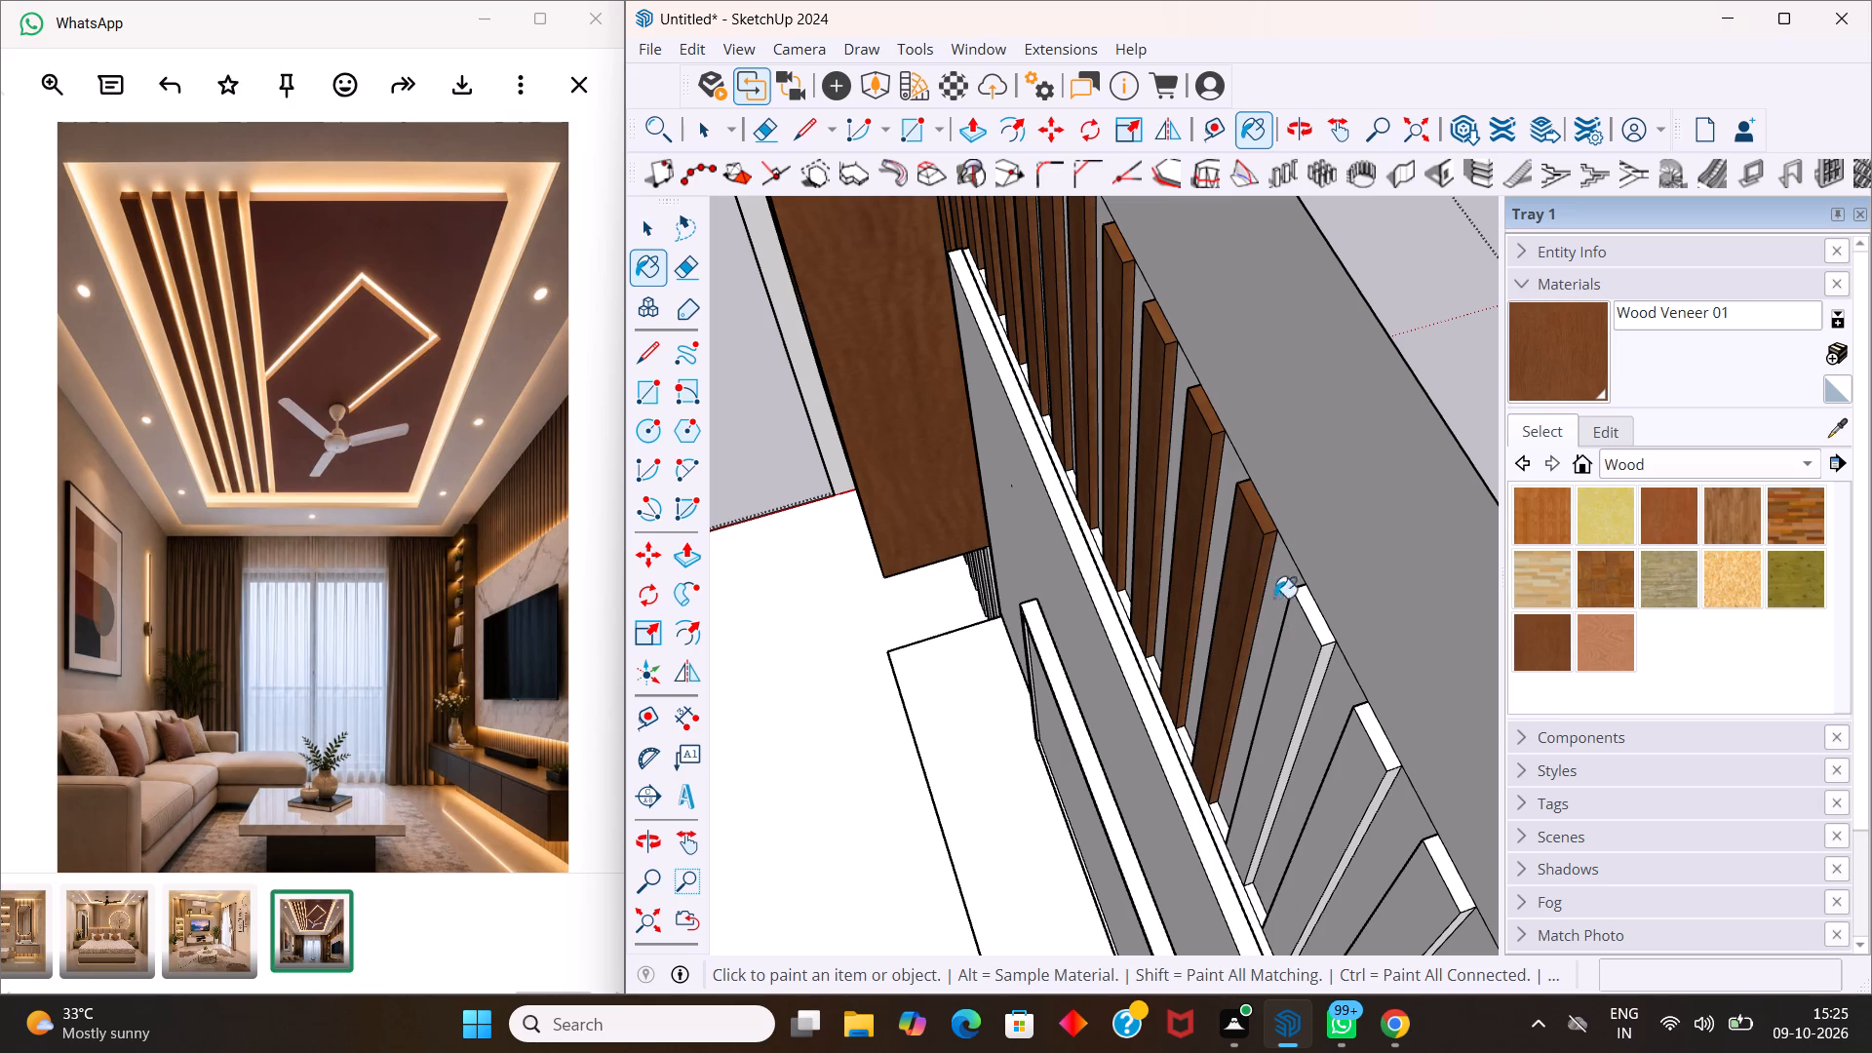
Paint the top ends, fronts and visible side faces of the thirteenth and fourteenth slats with Wood Veneer 01.
left_click(1312, 623)
left_click(1293, 655)
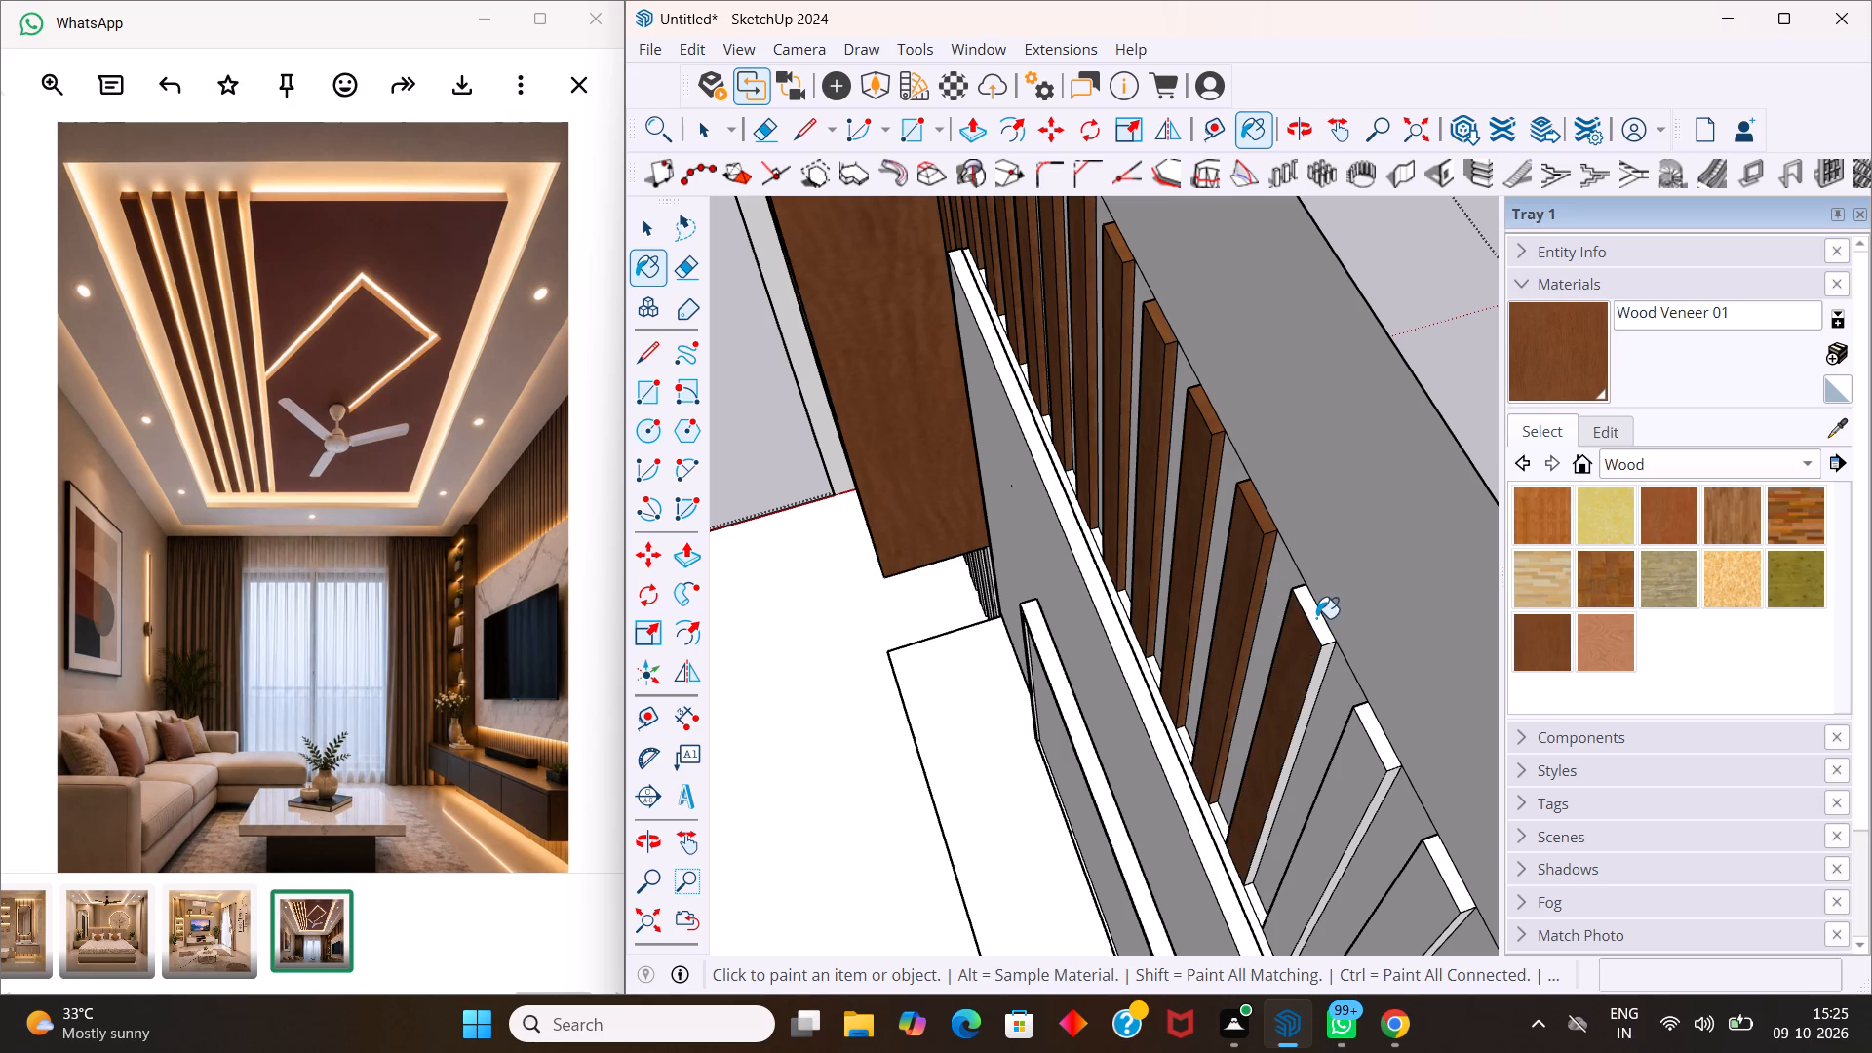
left_click(1317, 617)
left_click(1328, 659)
left_click(1365, 727)
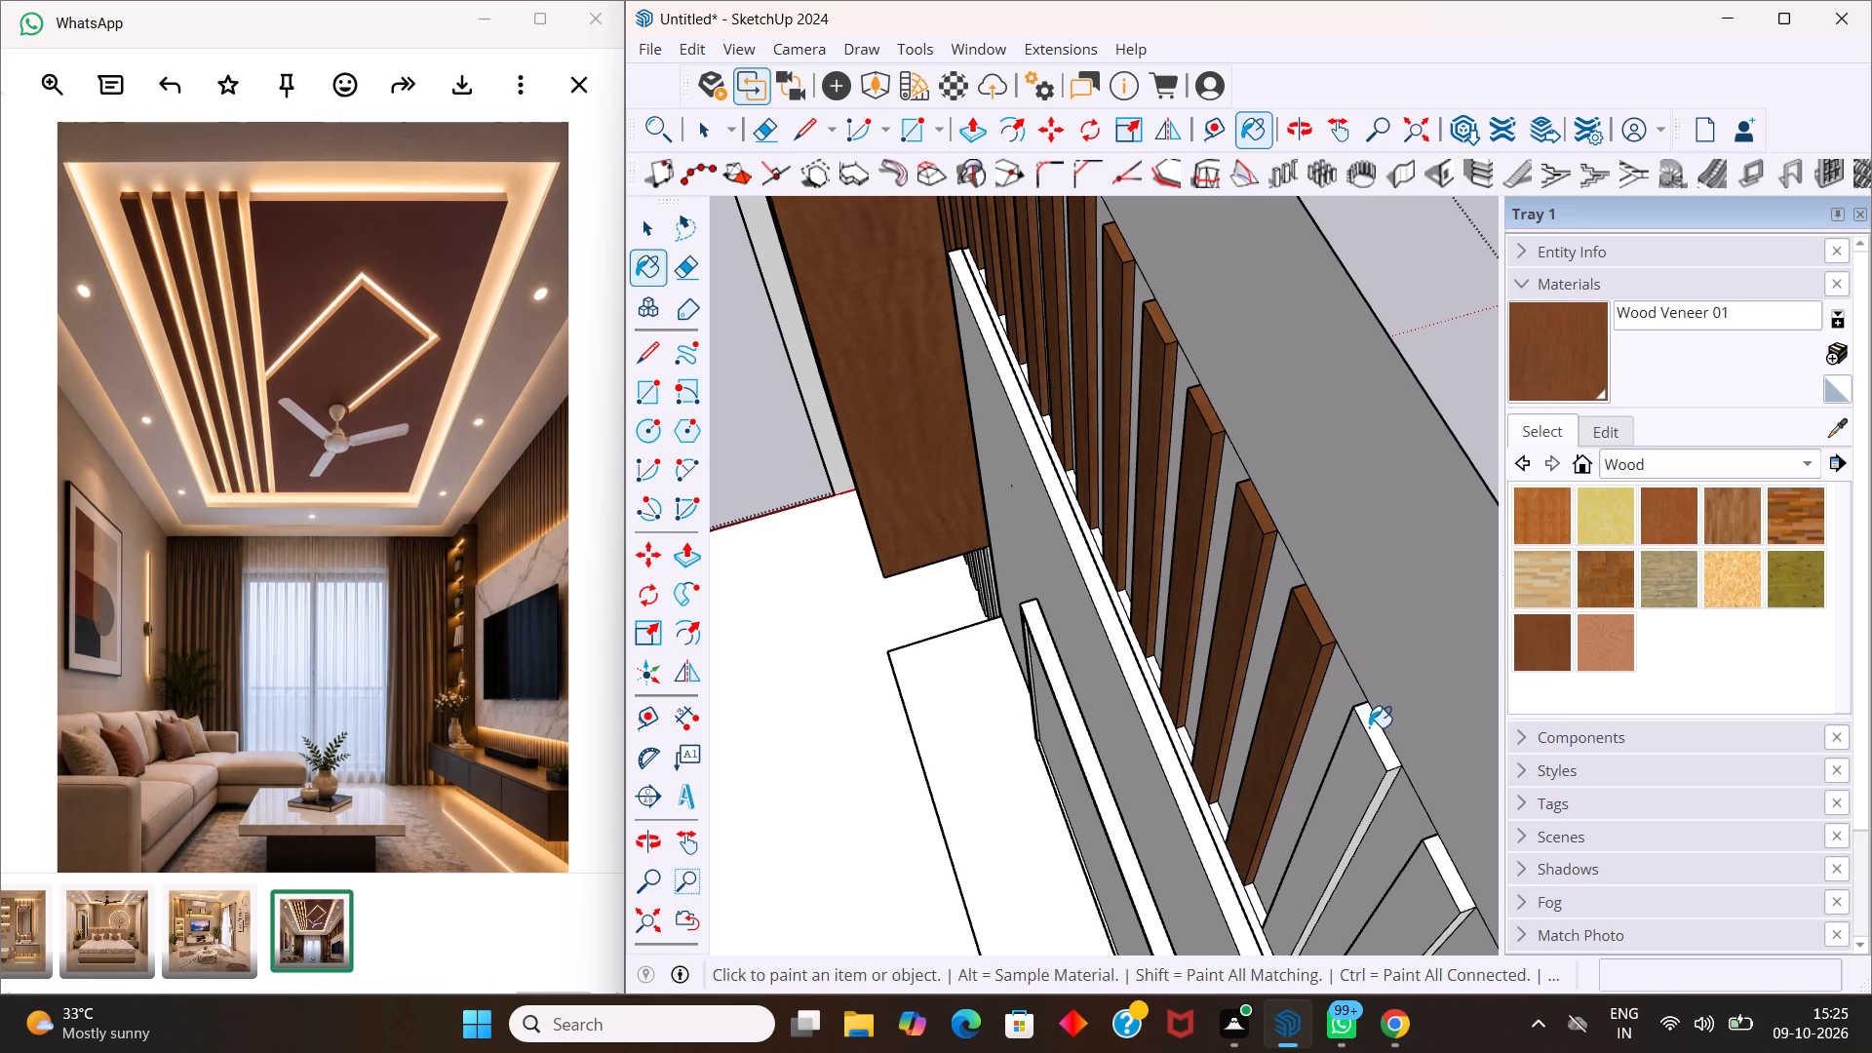
left_click(1354, 753)
left_click(1387, 780)
Paint the top ends, fronts and visible side faces of the fifteenth and sixteenth slats with Wood Veneer 01.
scroll(1303, 725, "down", 2)
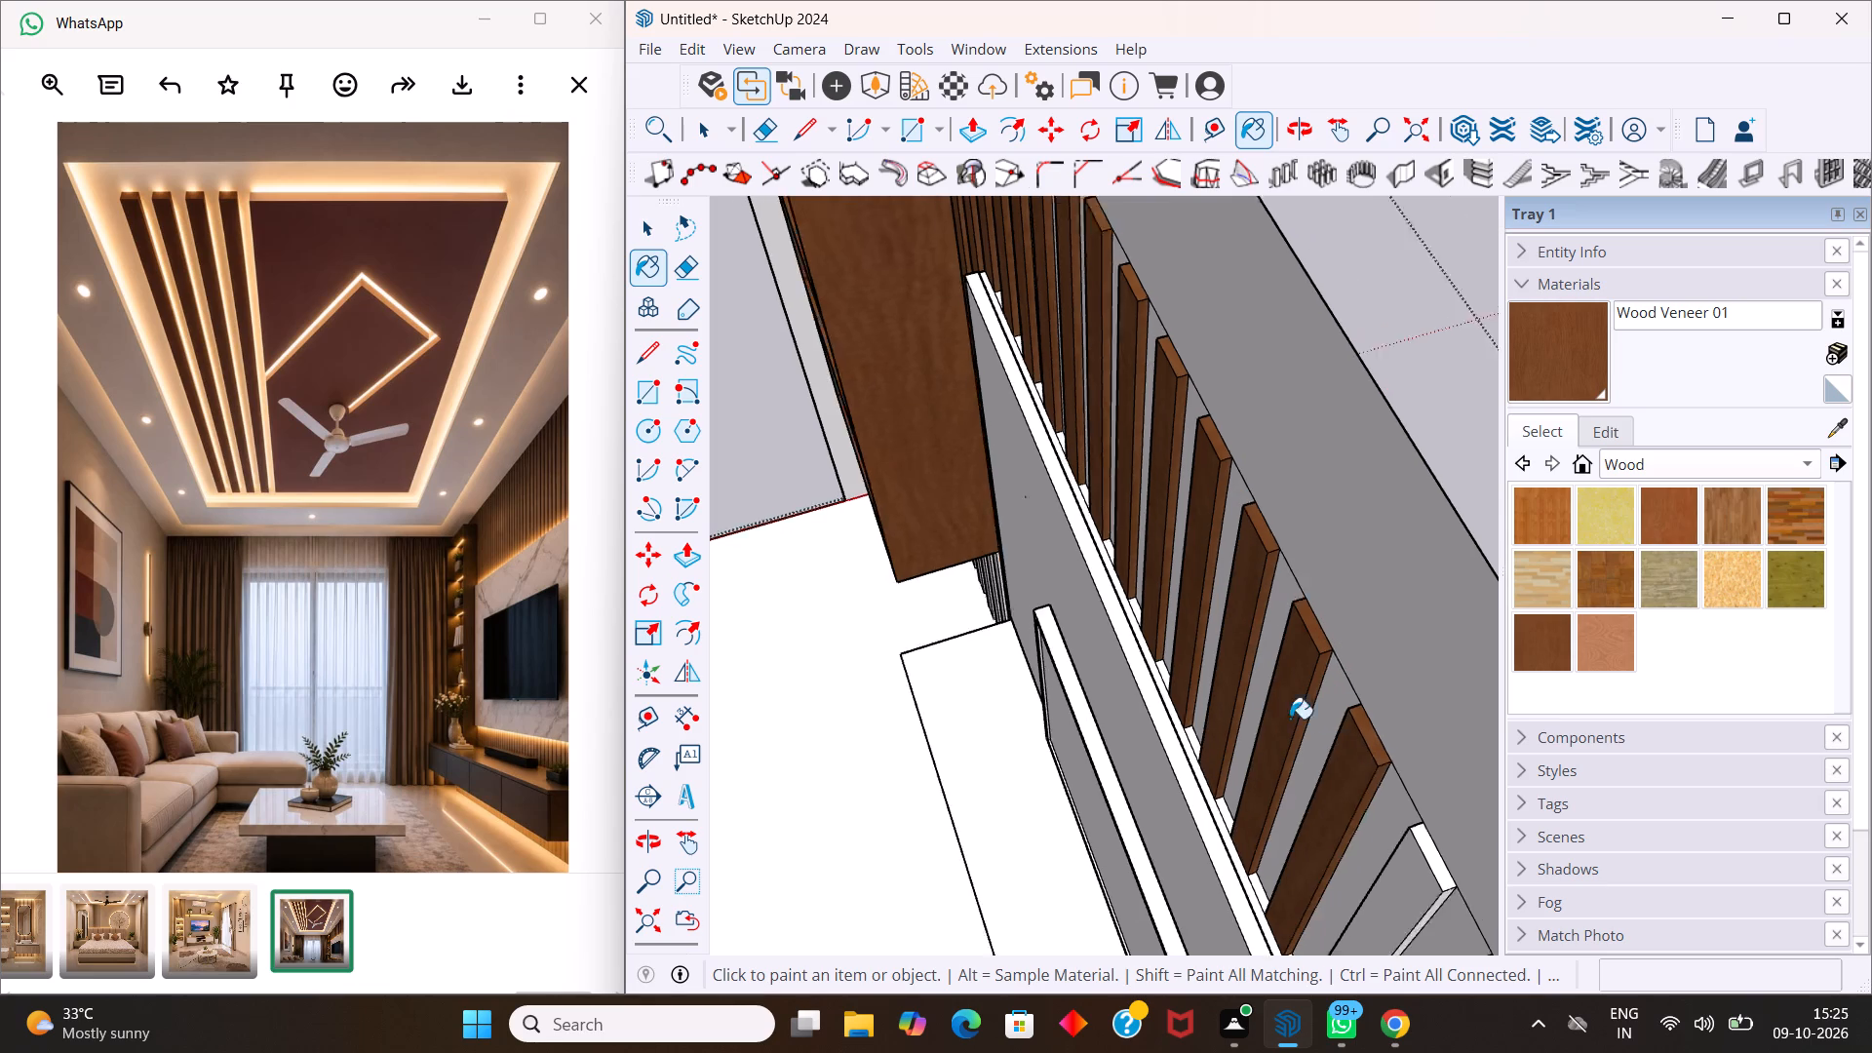
scroll(1290, 719, "down", 13)
scroll(1097, 532, "down", 5)
scroll(1176, 721, "up", 9)
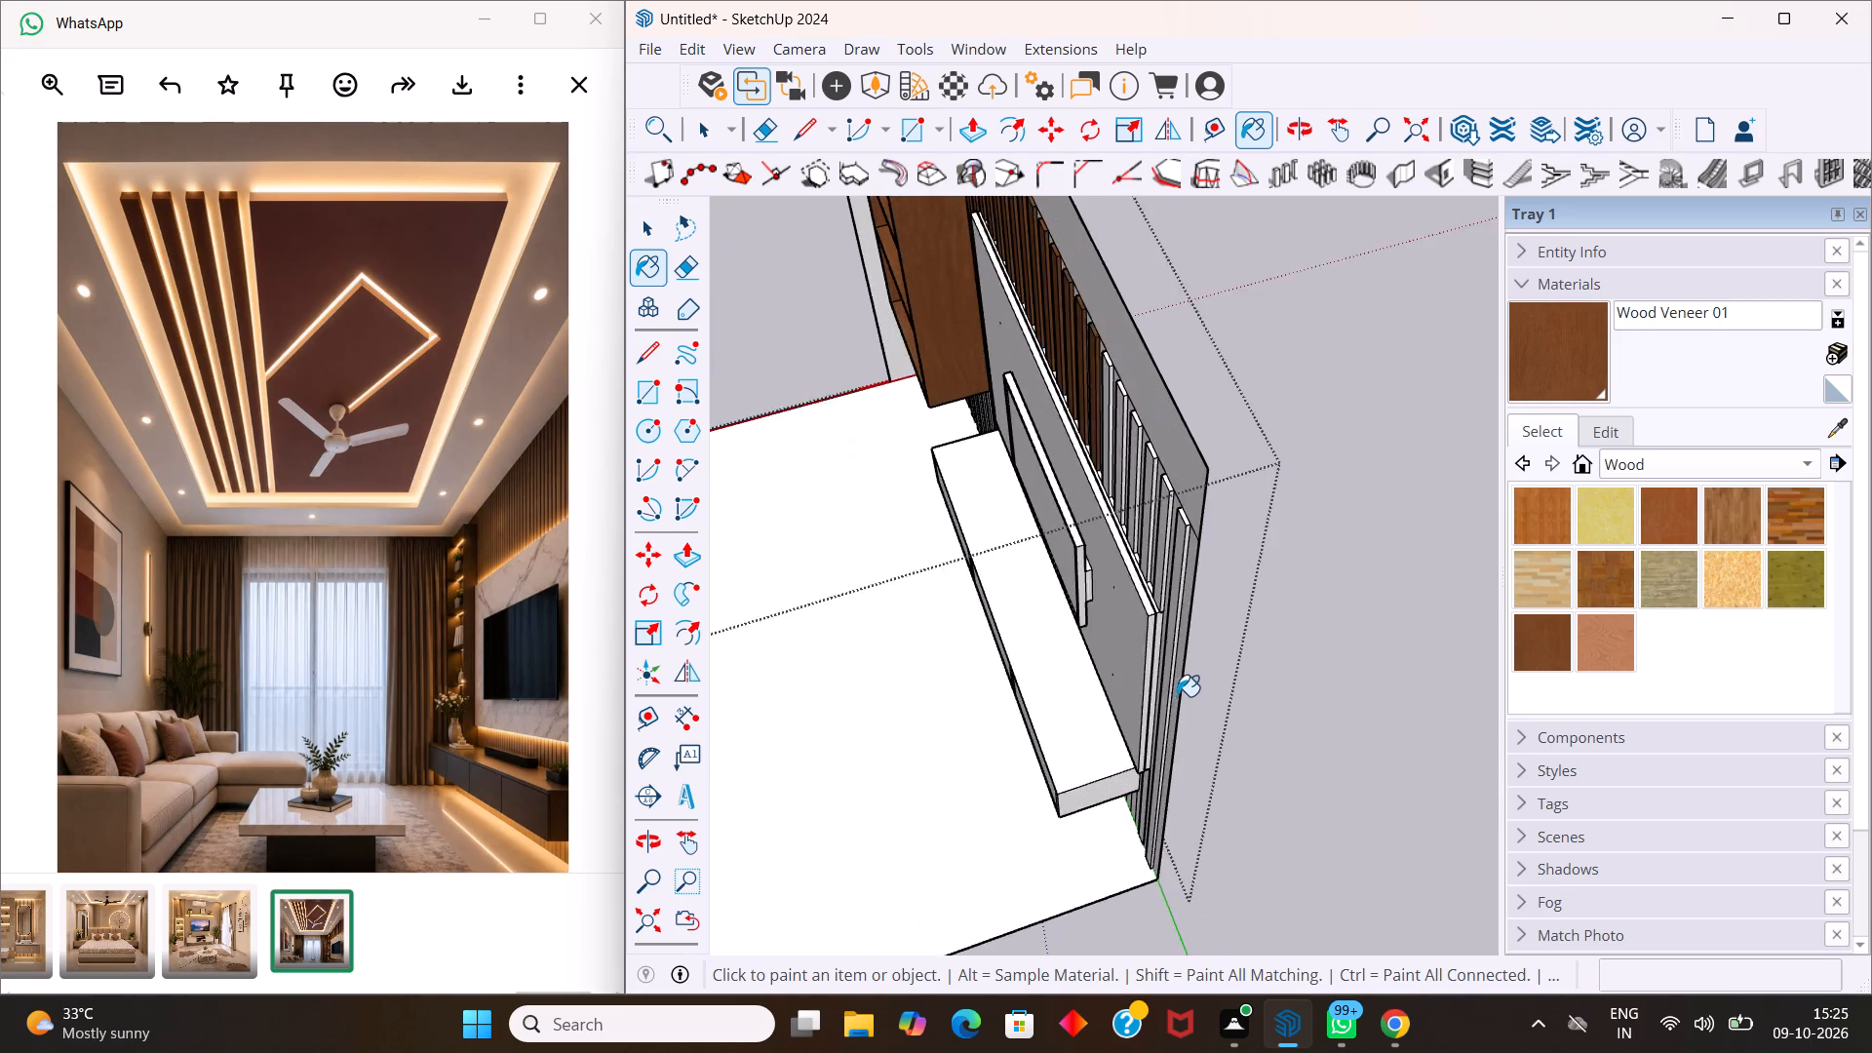
scroll(1177, 696, "up", 2)
scroll(1143, 487, "up", 4)
scroll(1079, 271, "up", 8)
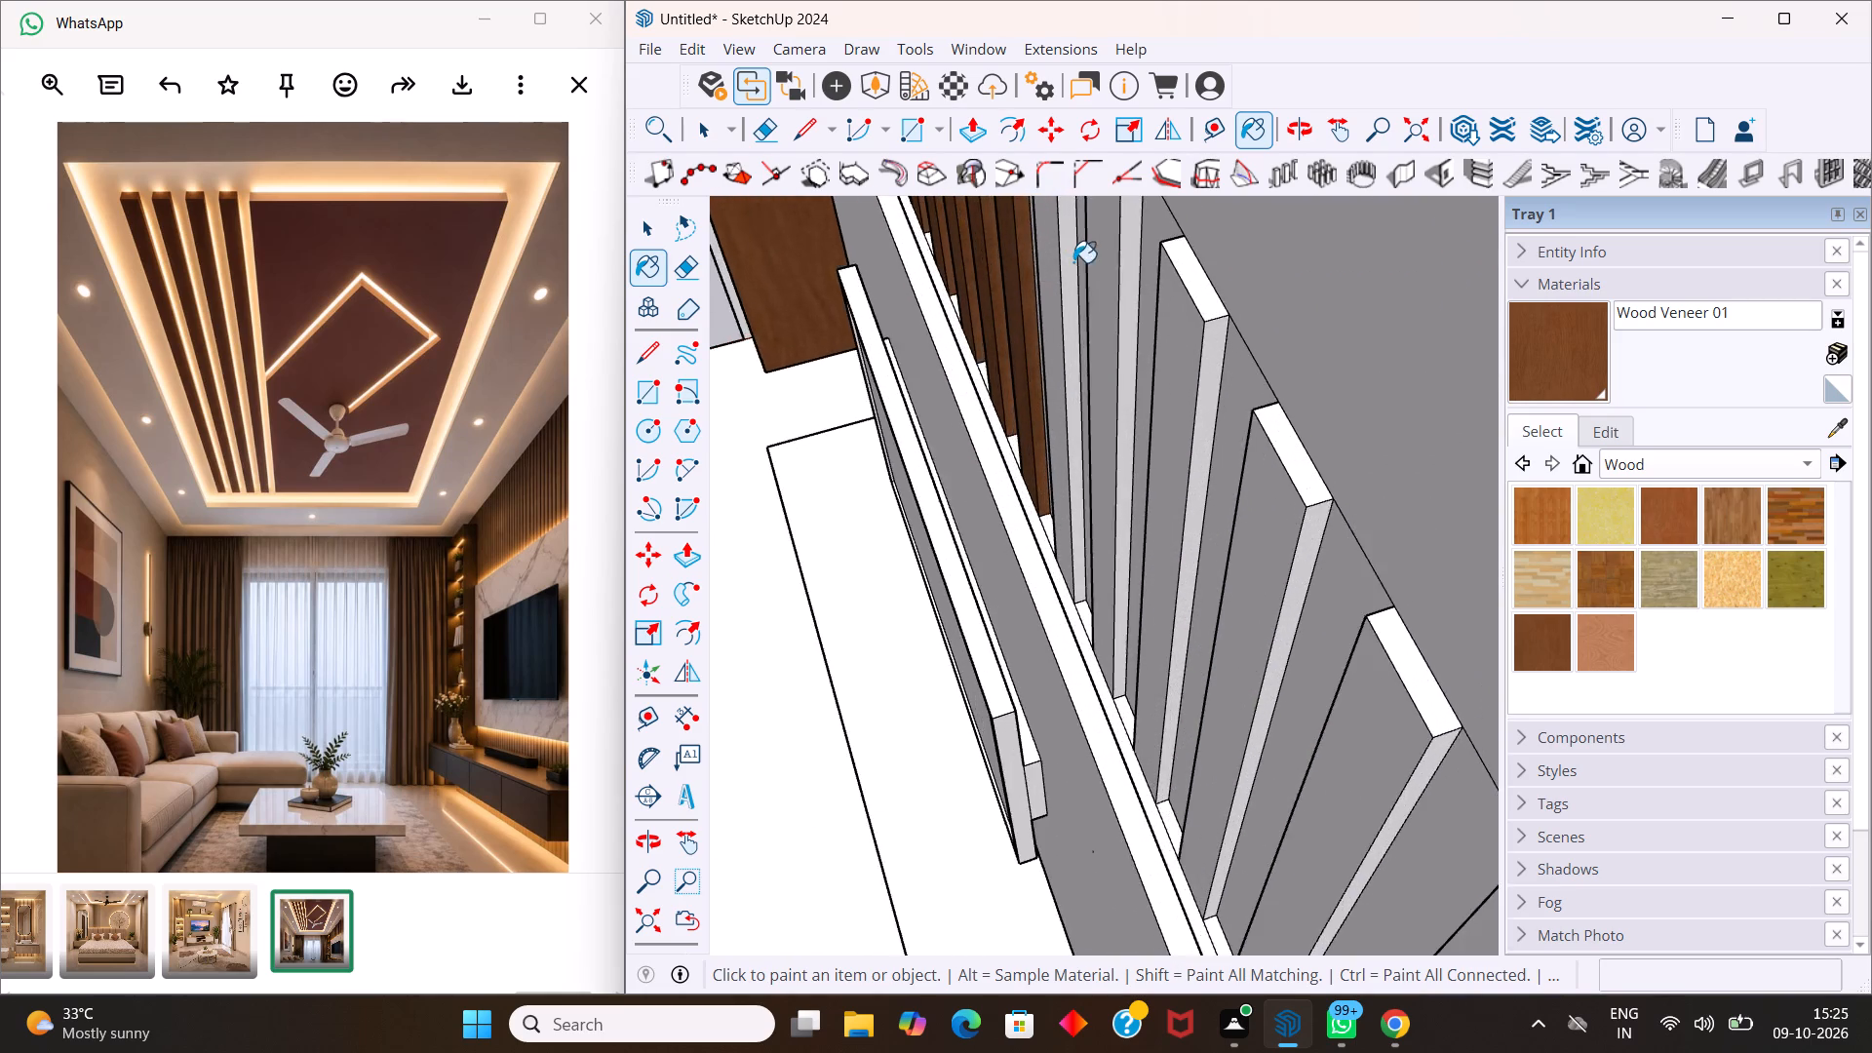
scroll(1073, 262, "down", 16)
scroll(1077, 228, "up", 12)
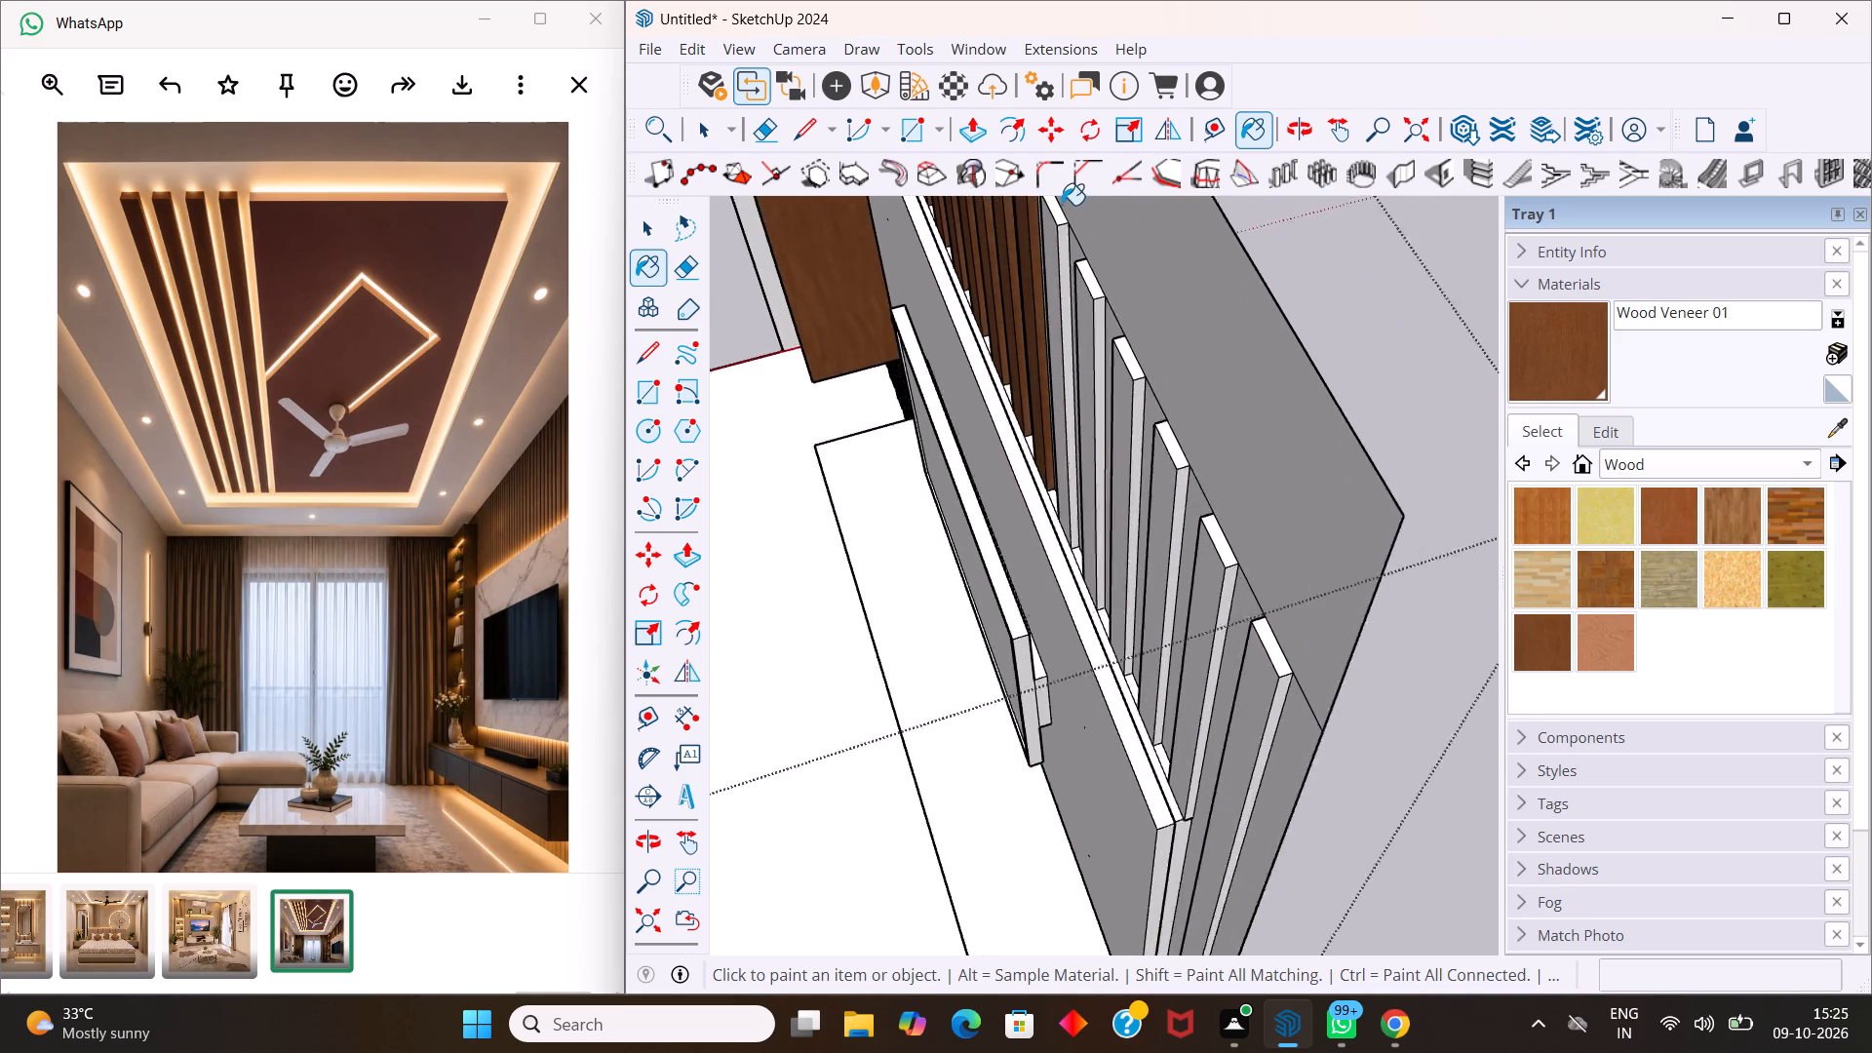
scroll(1062, 205, "up", 2)
left_click(1056, 218)
left_click(1068, 258)
left_click(1047, 278)
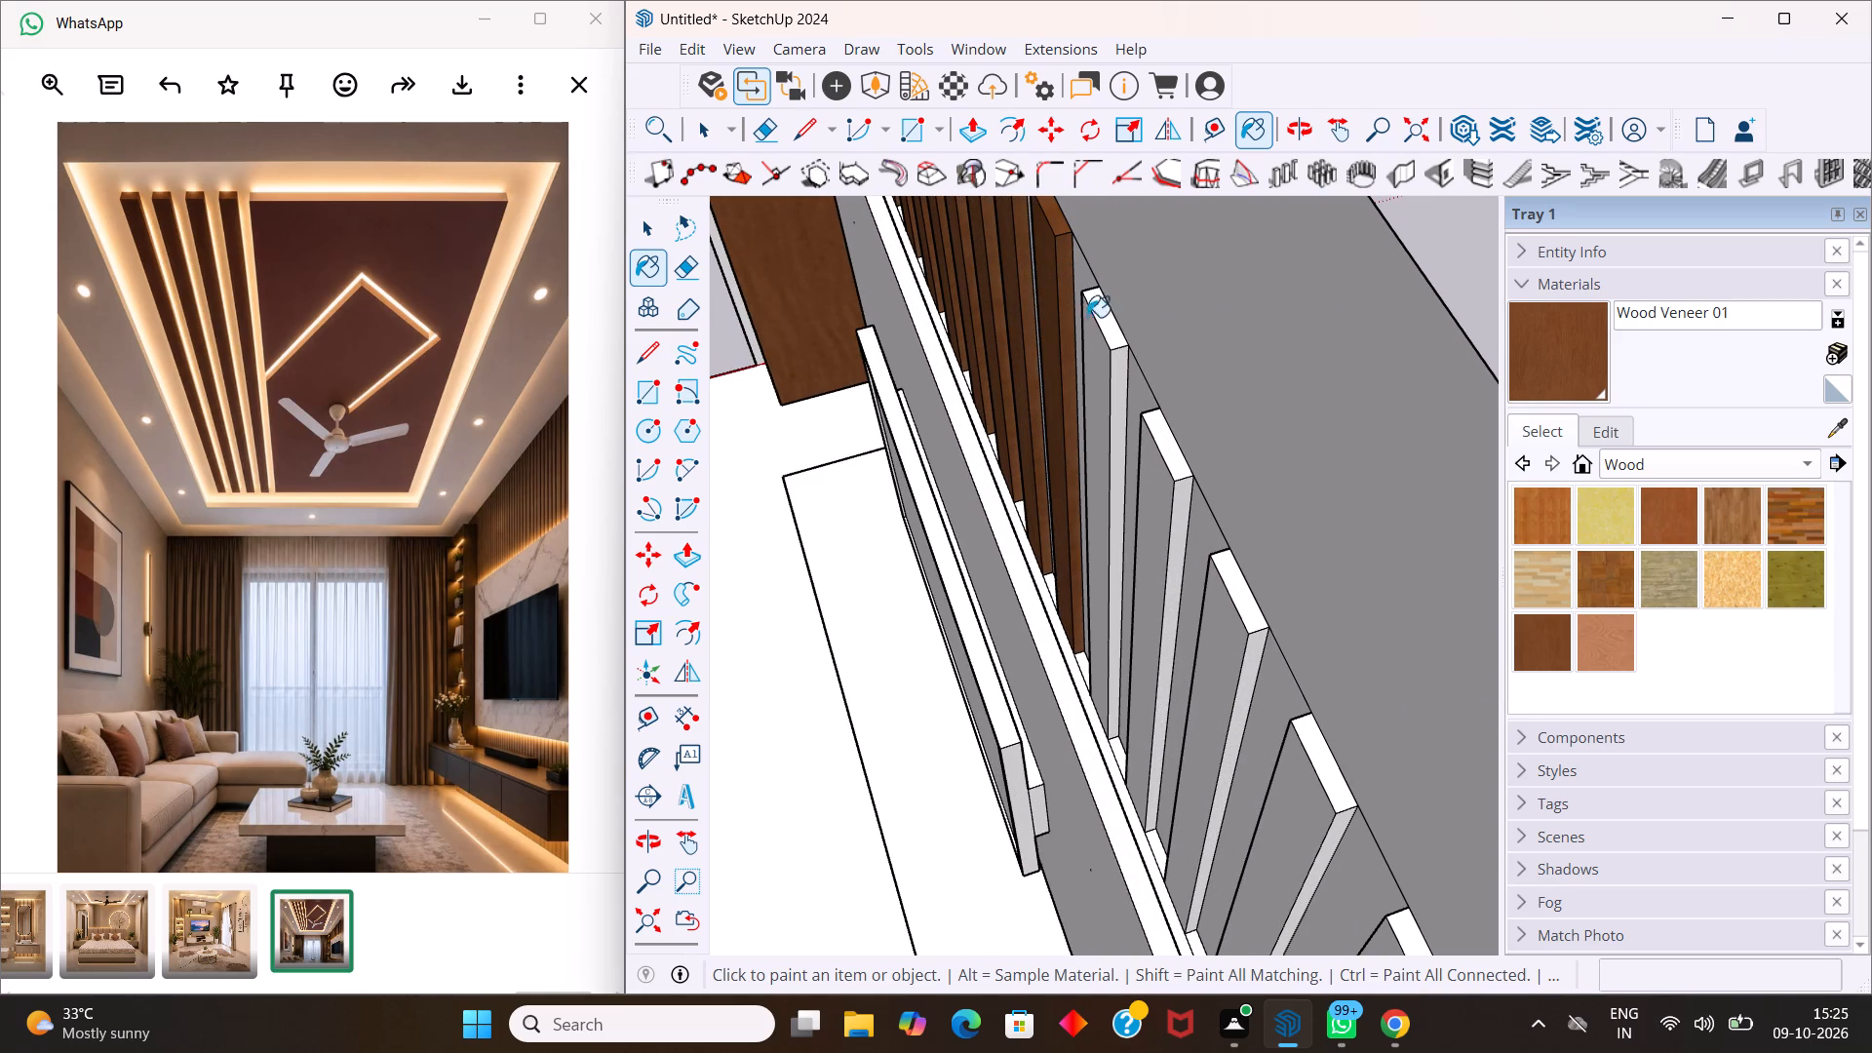
left_click(1104, 315)
left_click(1093, 379)
left_click(1111, 382)
left_click(1123, 393)
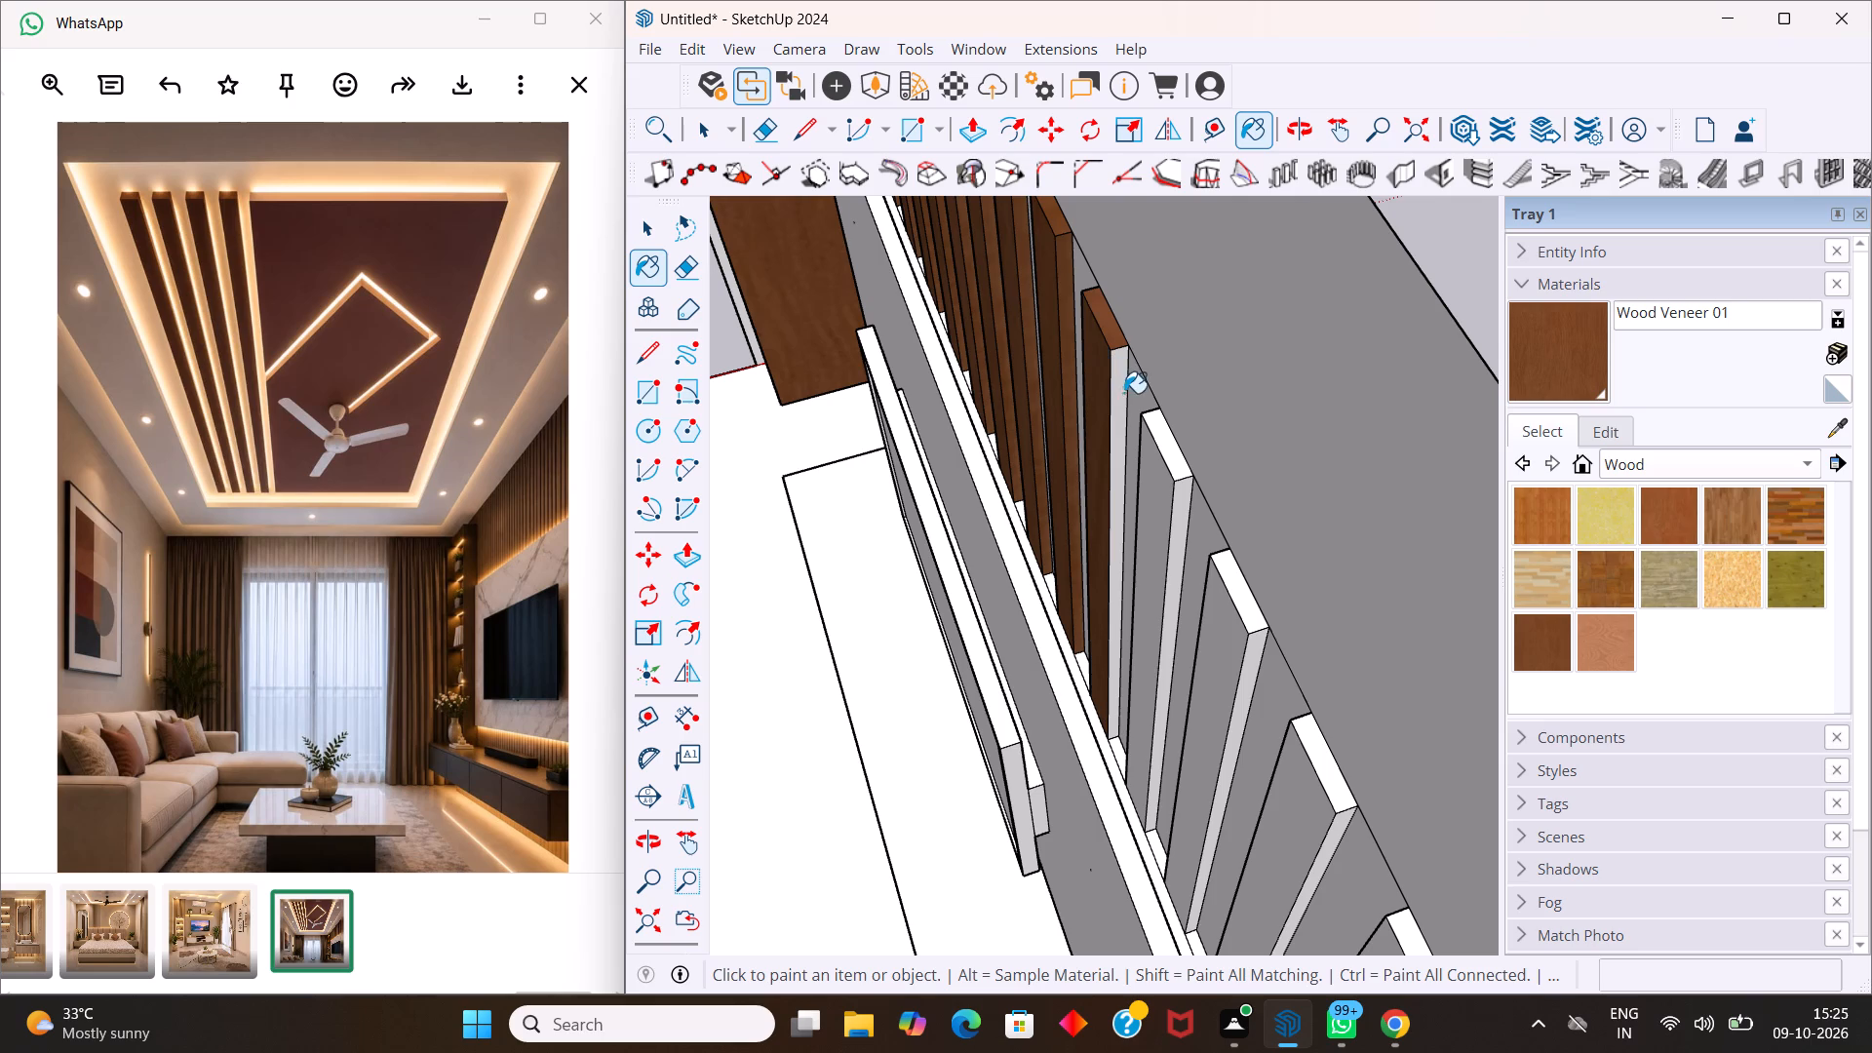
Paint the top ends, fronts and visible side faces of the seventeenth and eighteenth slats with Wood Veneer 01.
left_click(1162, 445)
left_click(1143, 484)
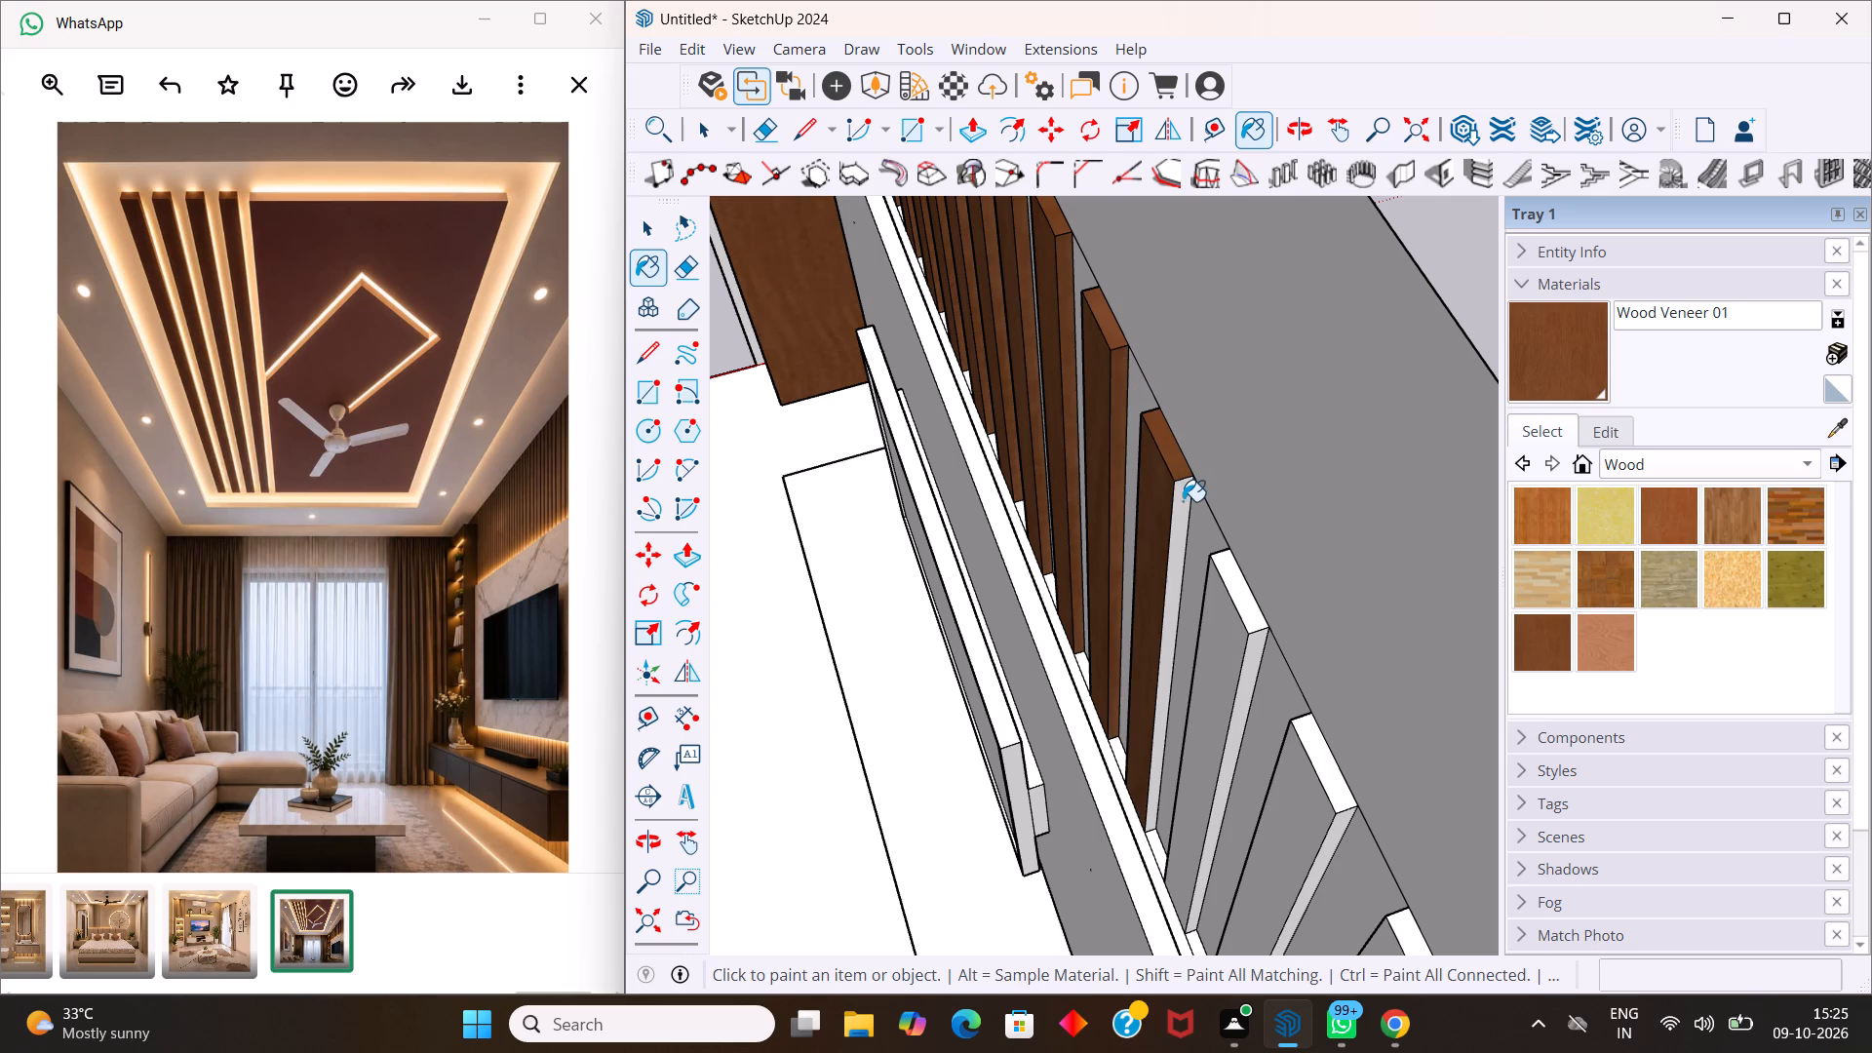
left_click(1183, 501)
left_click(1227, 578)
left_click(1216, 605)
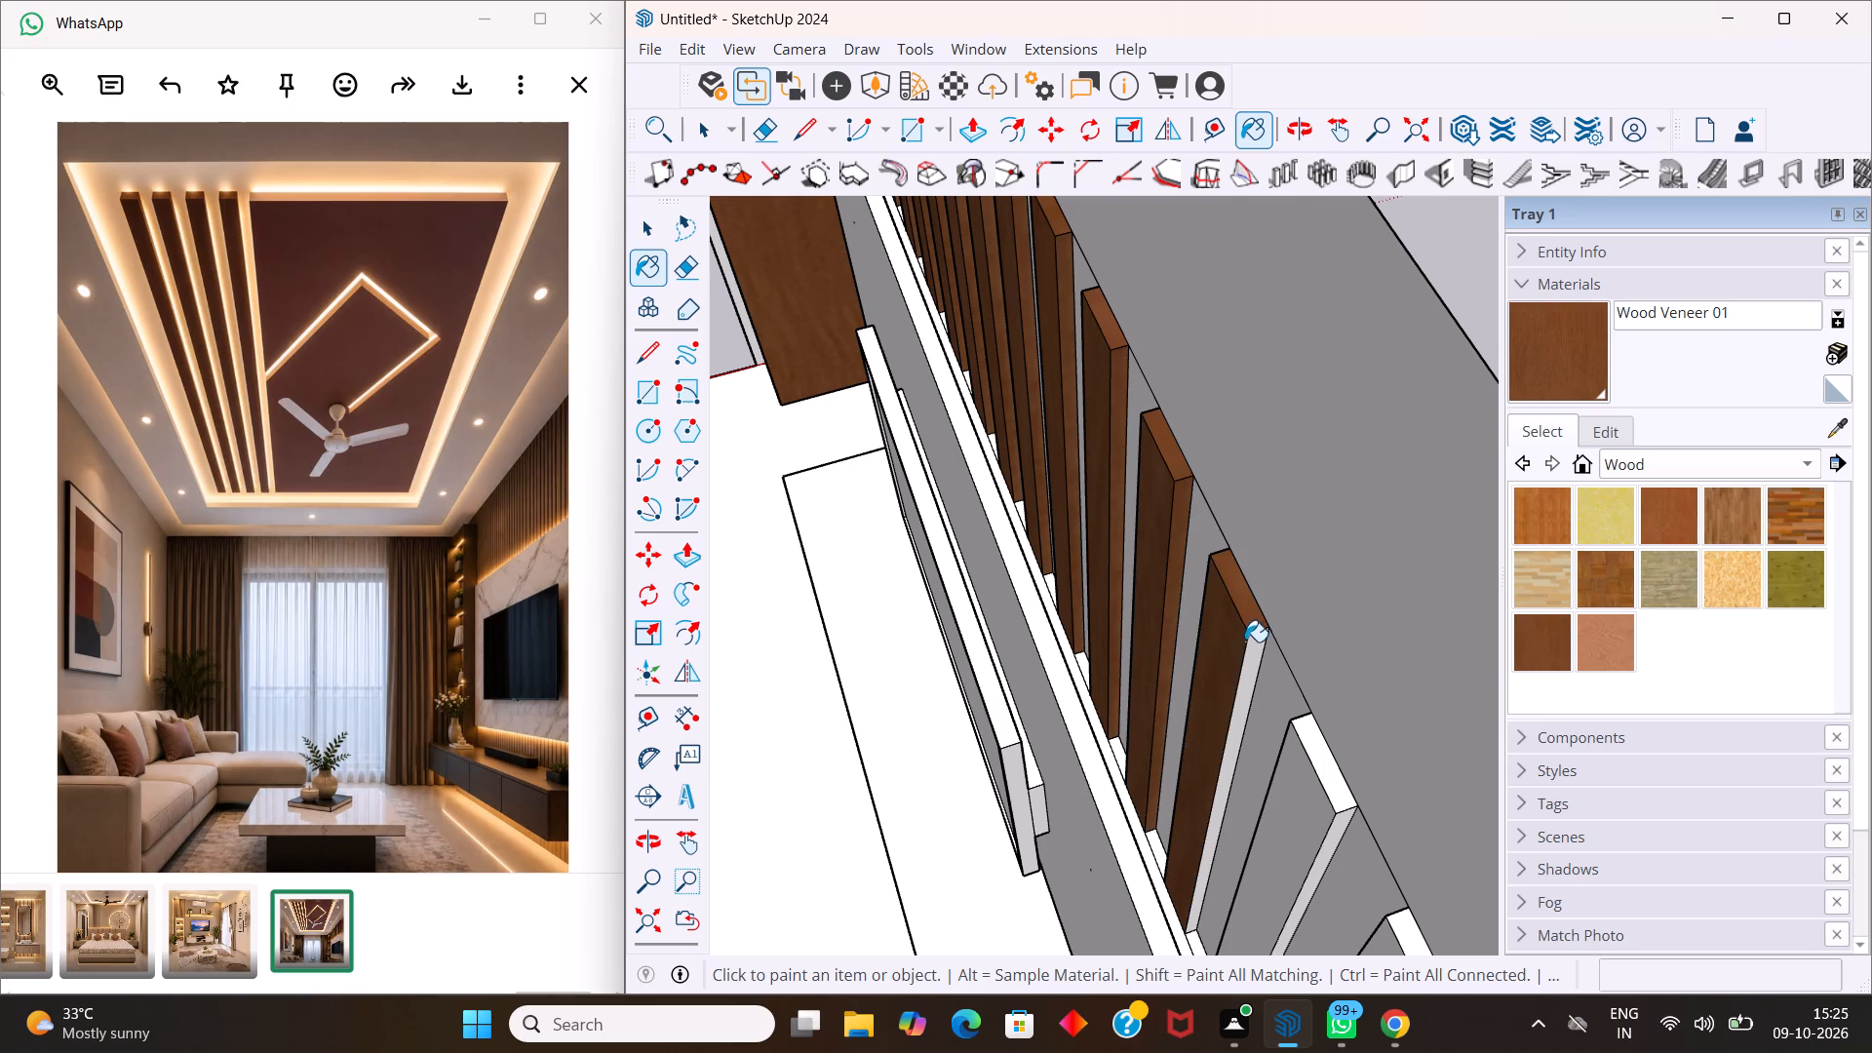
left_click(1255, 653)
Paint the top ends, fronts and visible side faces of the last two slats at the wall's open end with Wood Veneer 01.
scroll(1278, 588, "down", 10)
scroll(1332, 760, "up", 4)
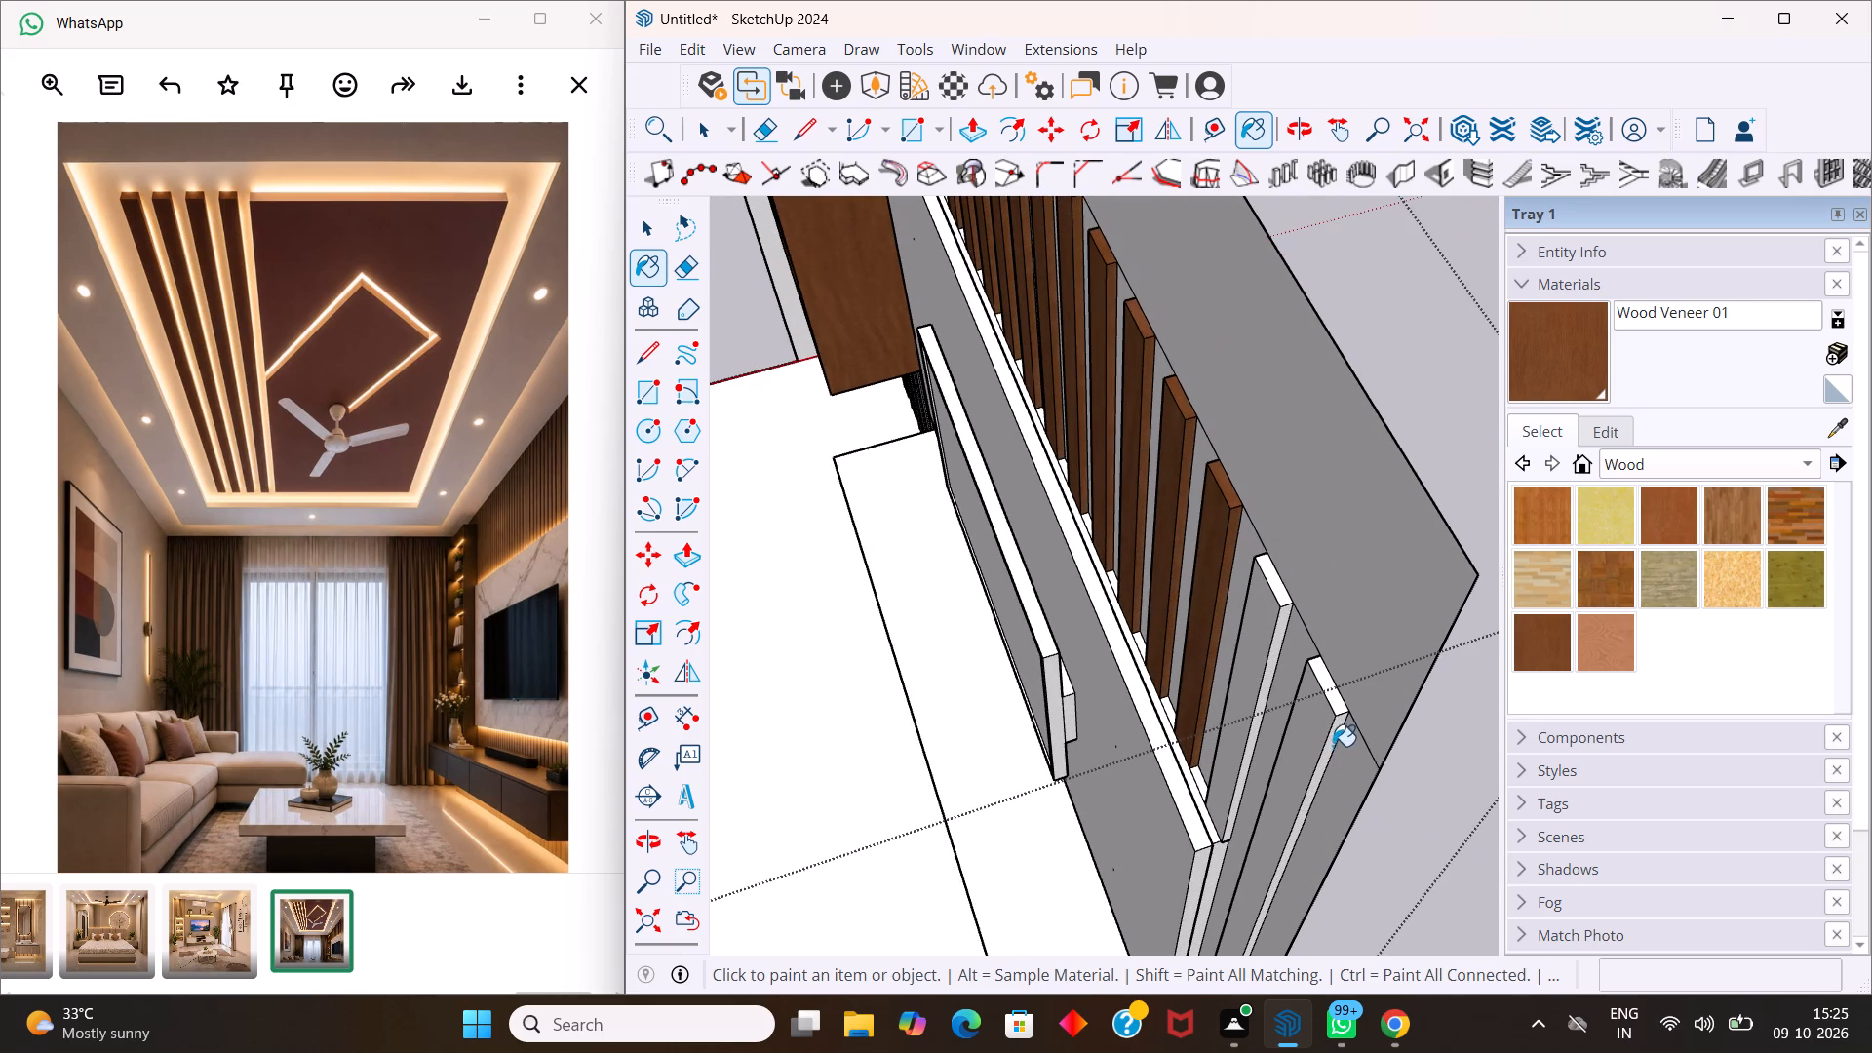
left_click(1331, 743)
left_click(1333, 700)
left_click(1306, 726)
left_click(1253, 632)
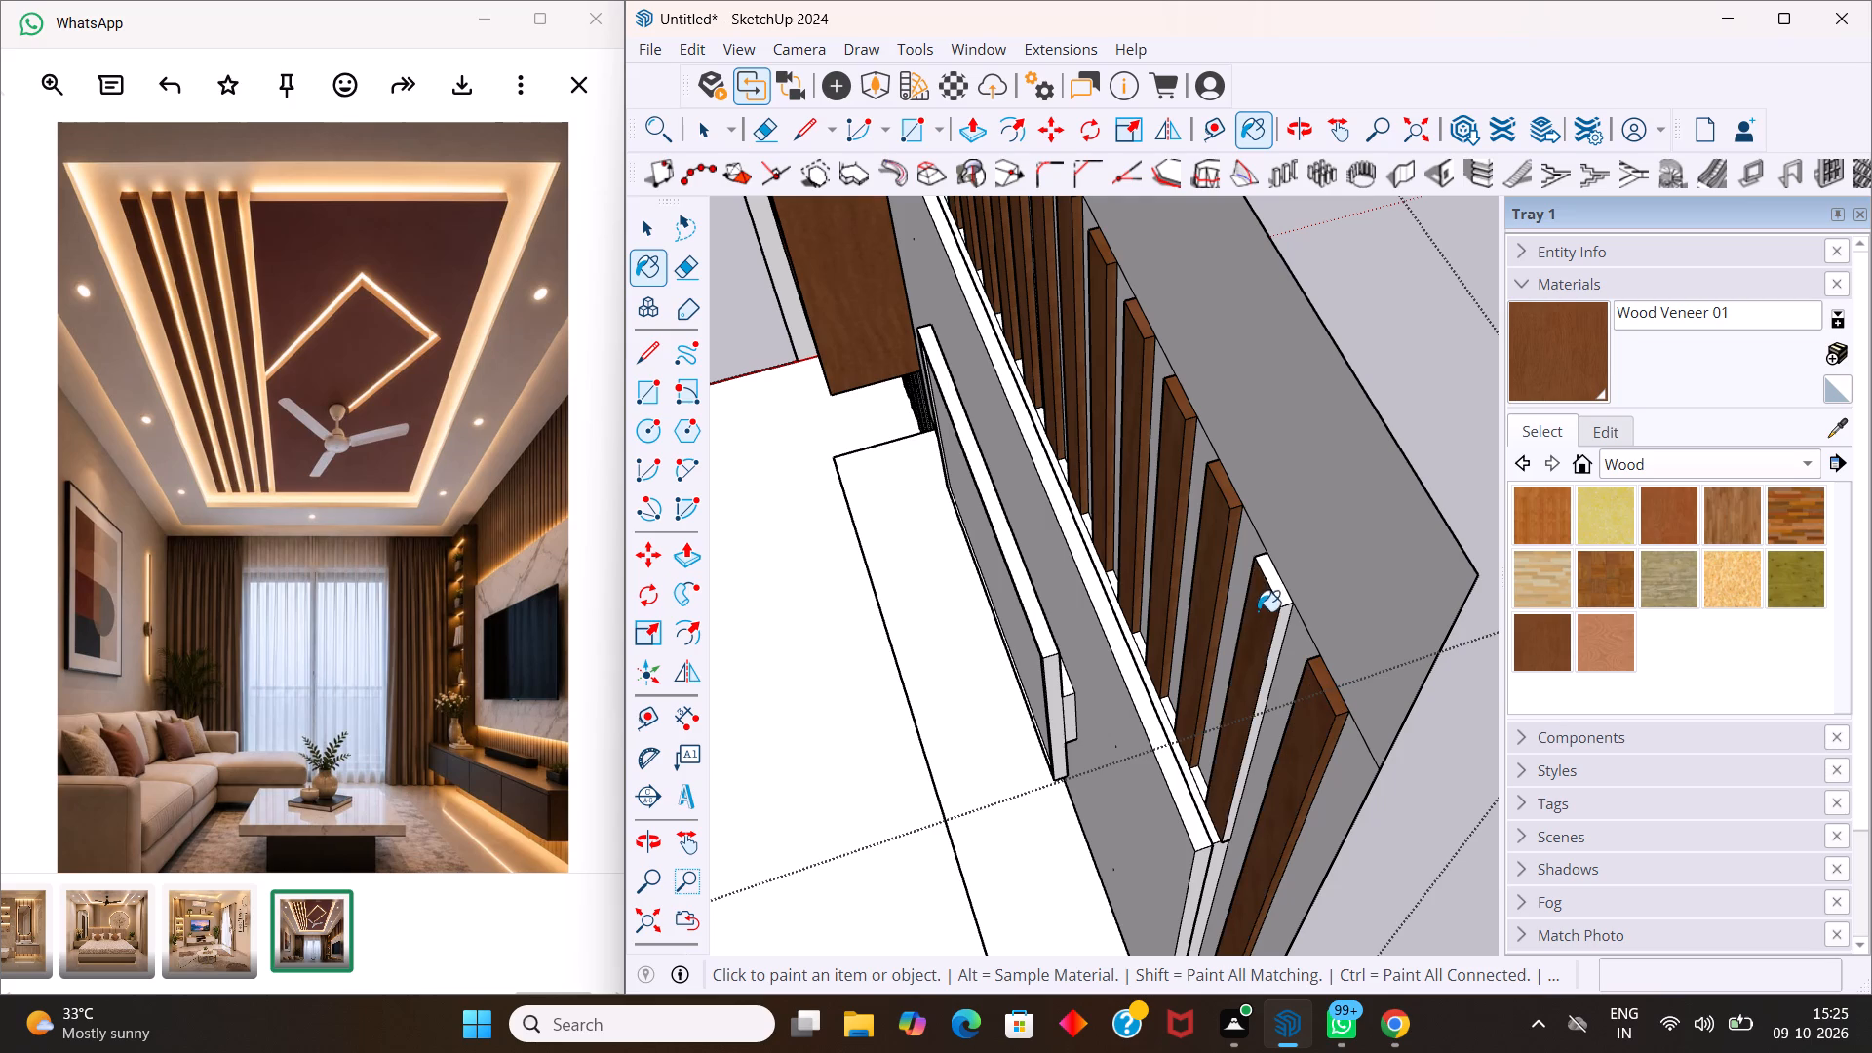
left_click(1273, 582)
left_click(1284, 633)
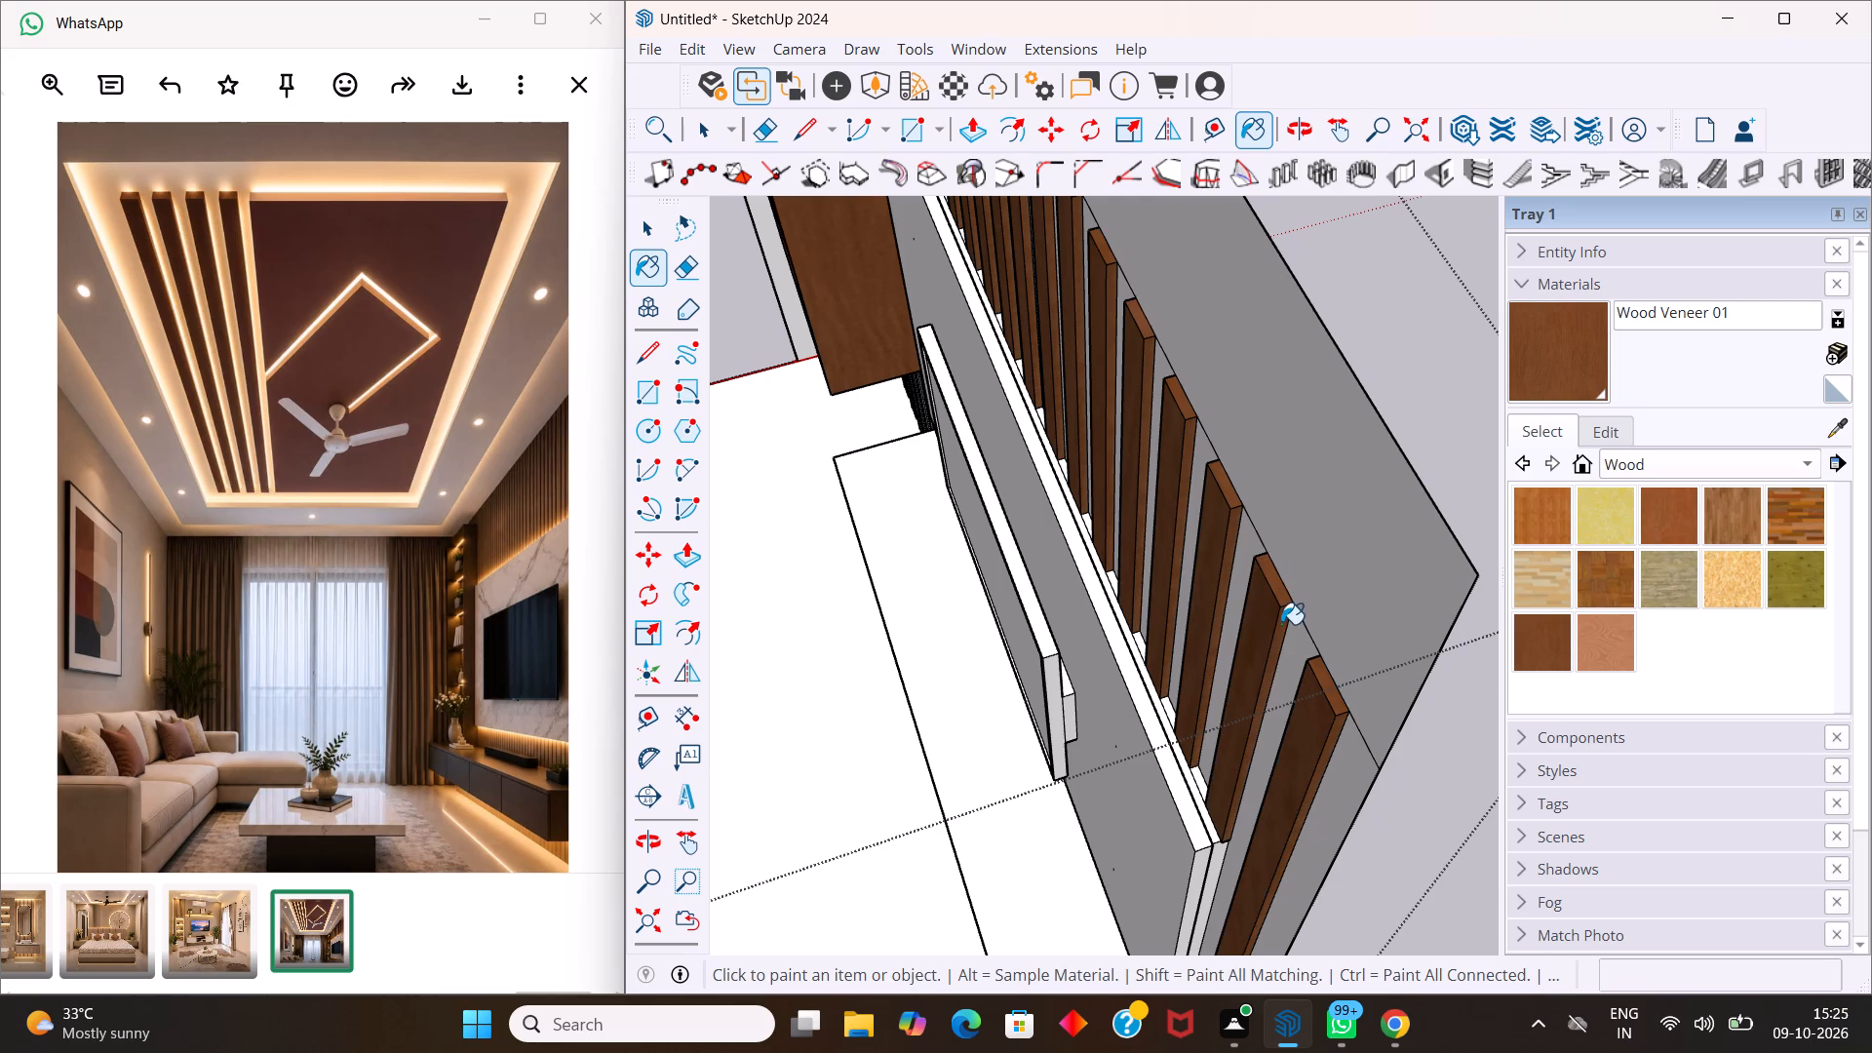
key("space")
Apply Wood Veneer 01 to the bare opposite side faces of the first three slats still missing it, starting from the bookshelf end.
scroll(1243, 614, "down", 3)
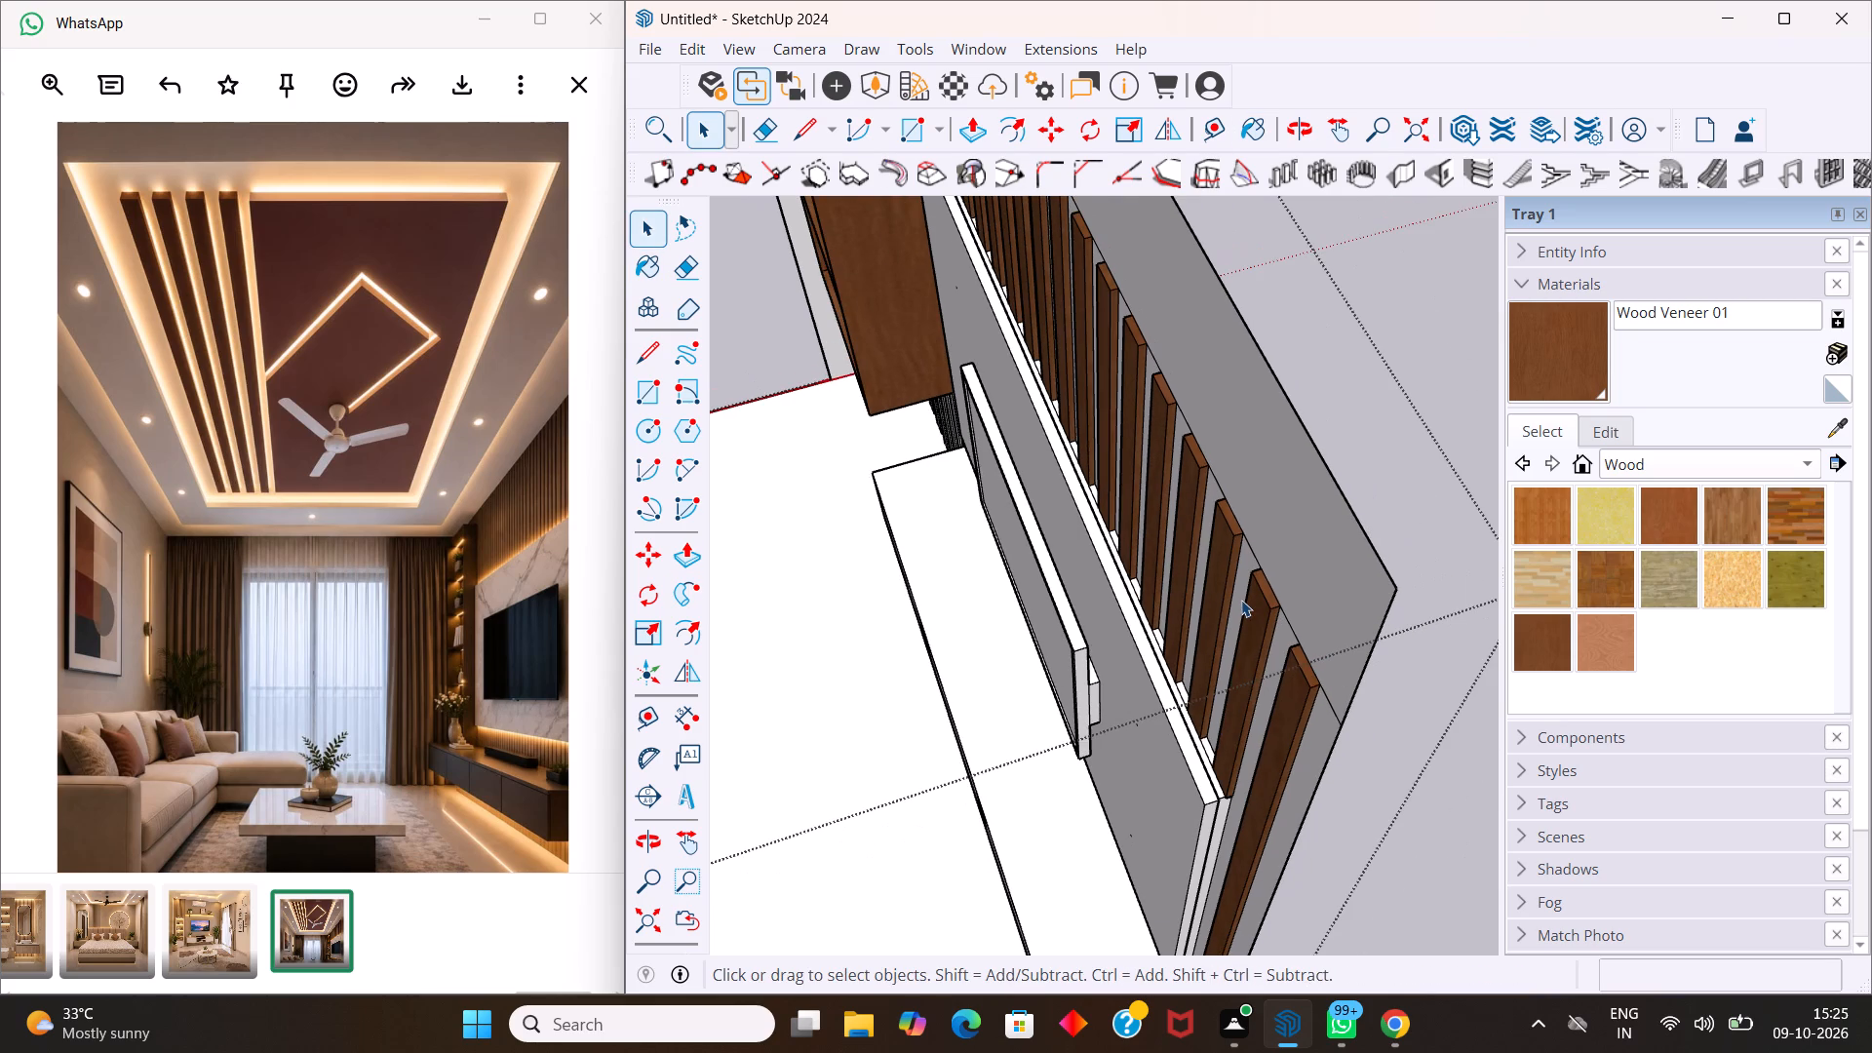
scroll(1228, 566, "down", 6)
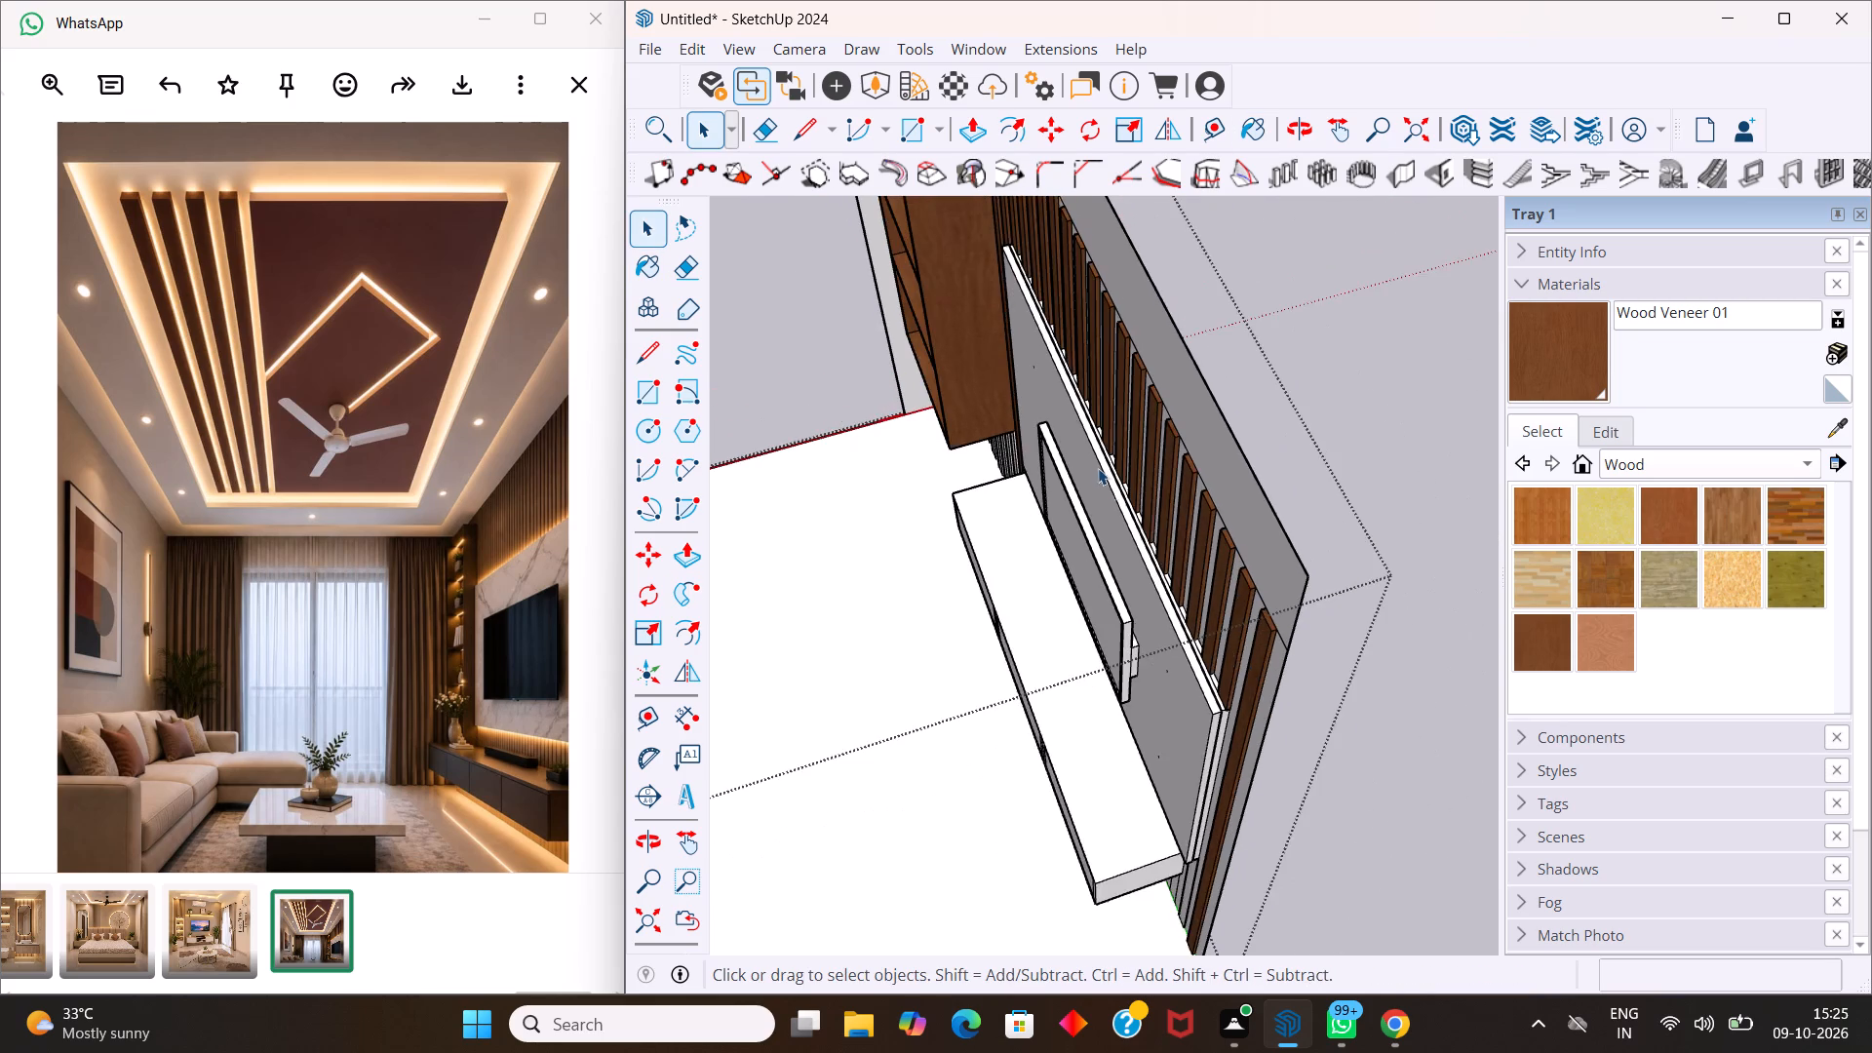
scroll(1097, 465, "down", 12)
middle_click_drag(907, 428, 1223, 354)
scroll(936, 375, "up", 2)
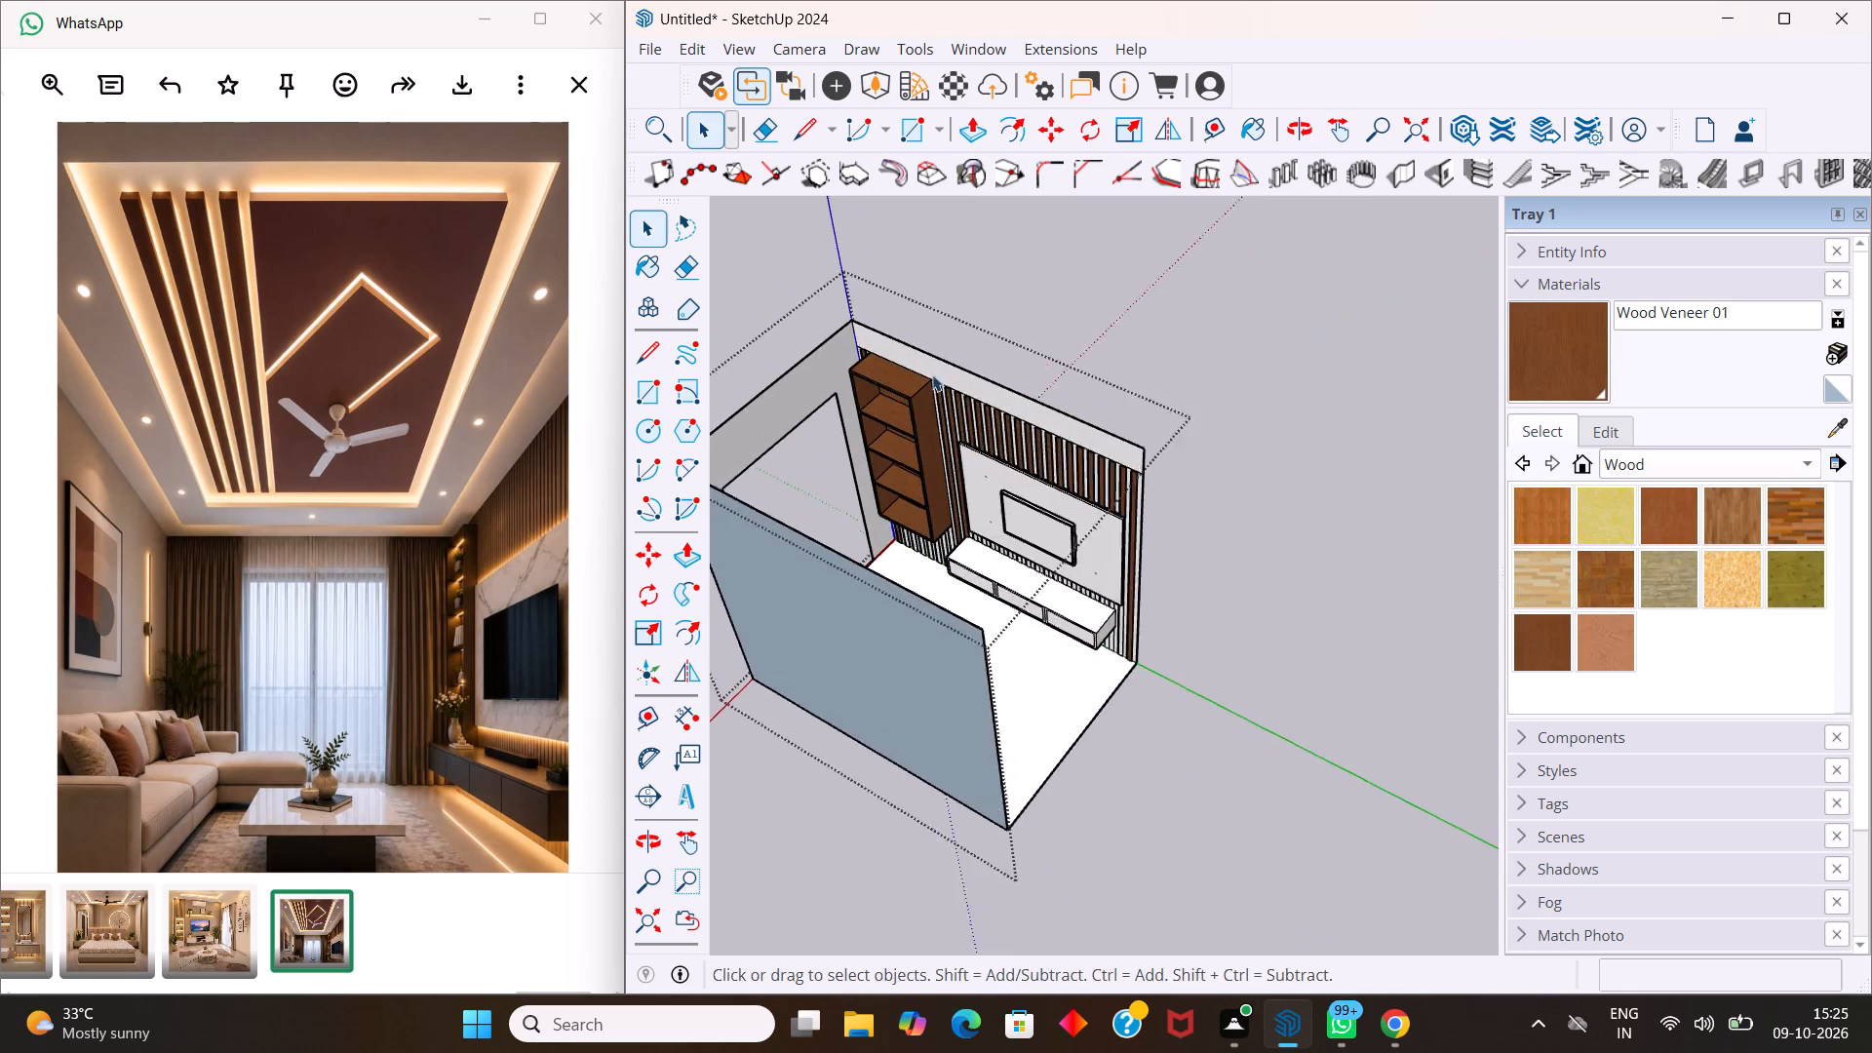
scroll(932, 374, "up", 3)
middle_click_drag(916, 366, 1271, 389)
scroll(893, 471, "up", 3)
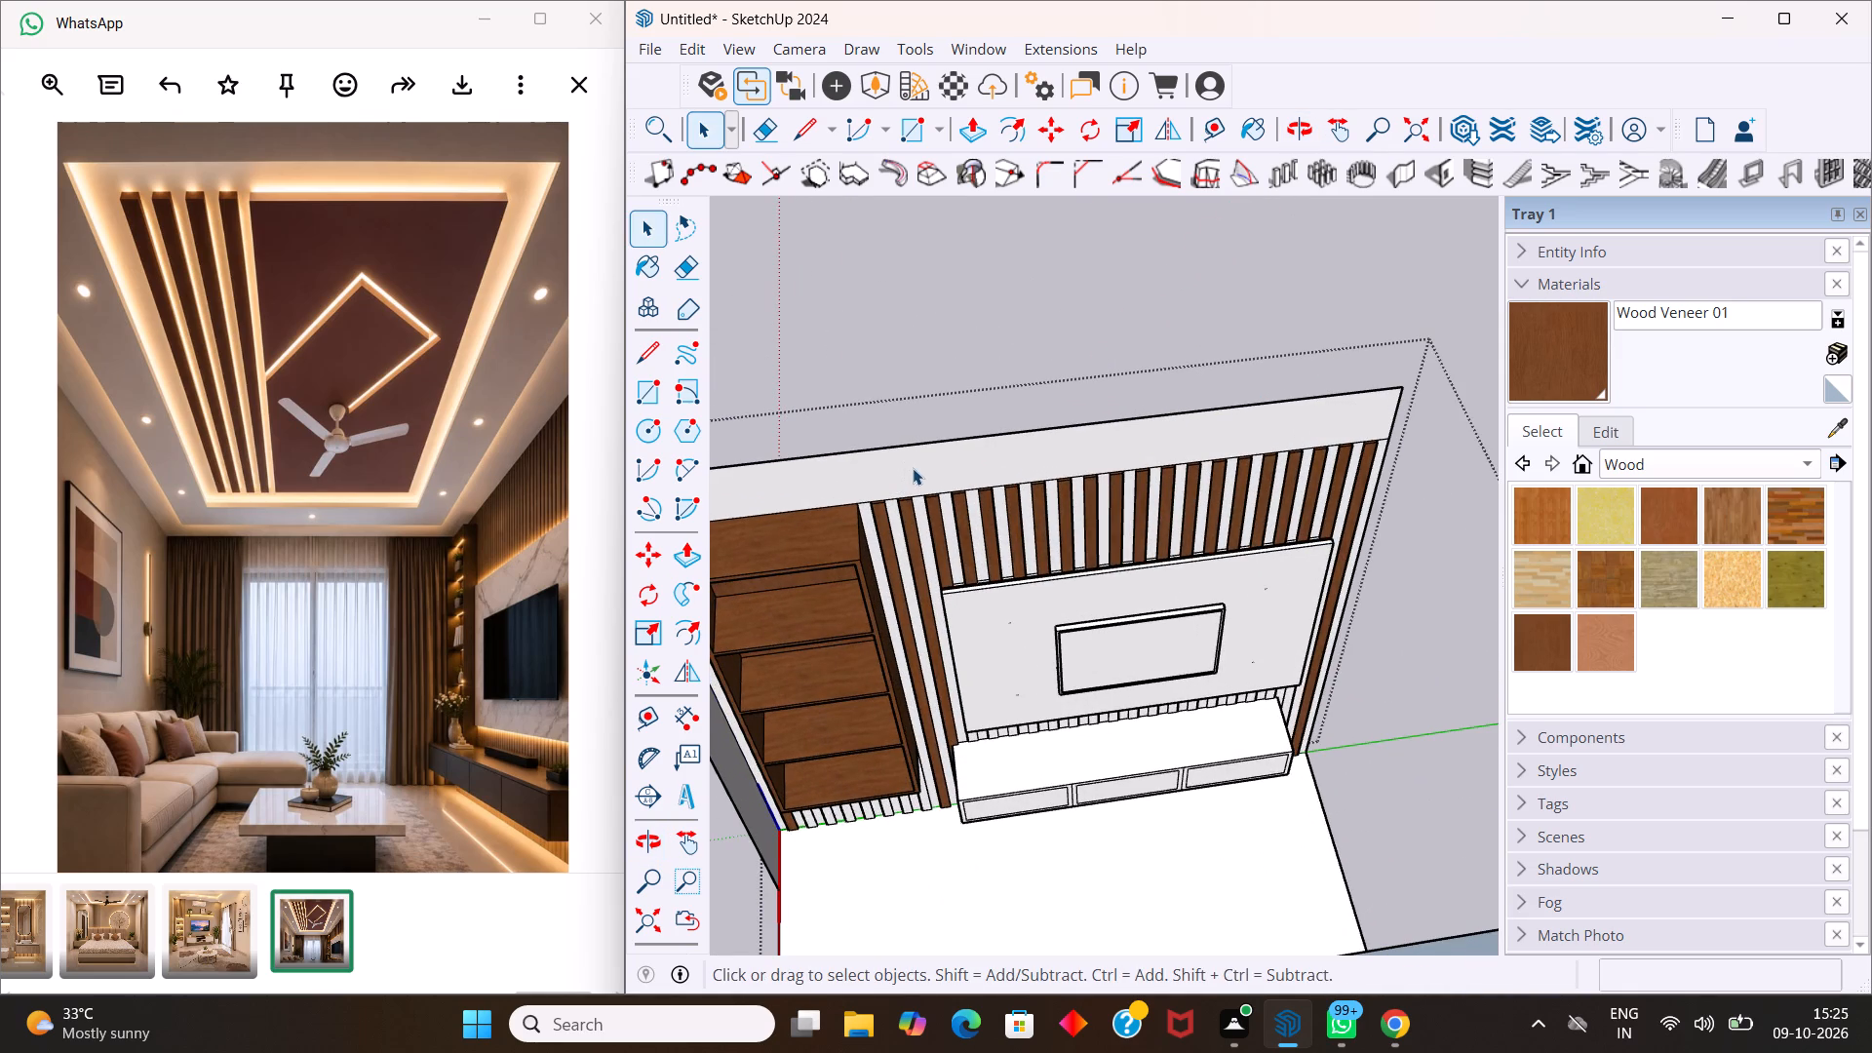
scroll(913, 468, "up", 4)
middle_click_drag(920, 477, 1135, 547)
scroll(1133, 549, "up", 5)
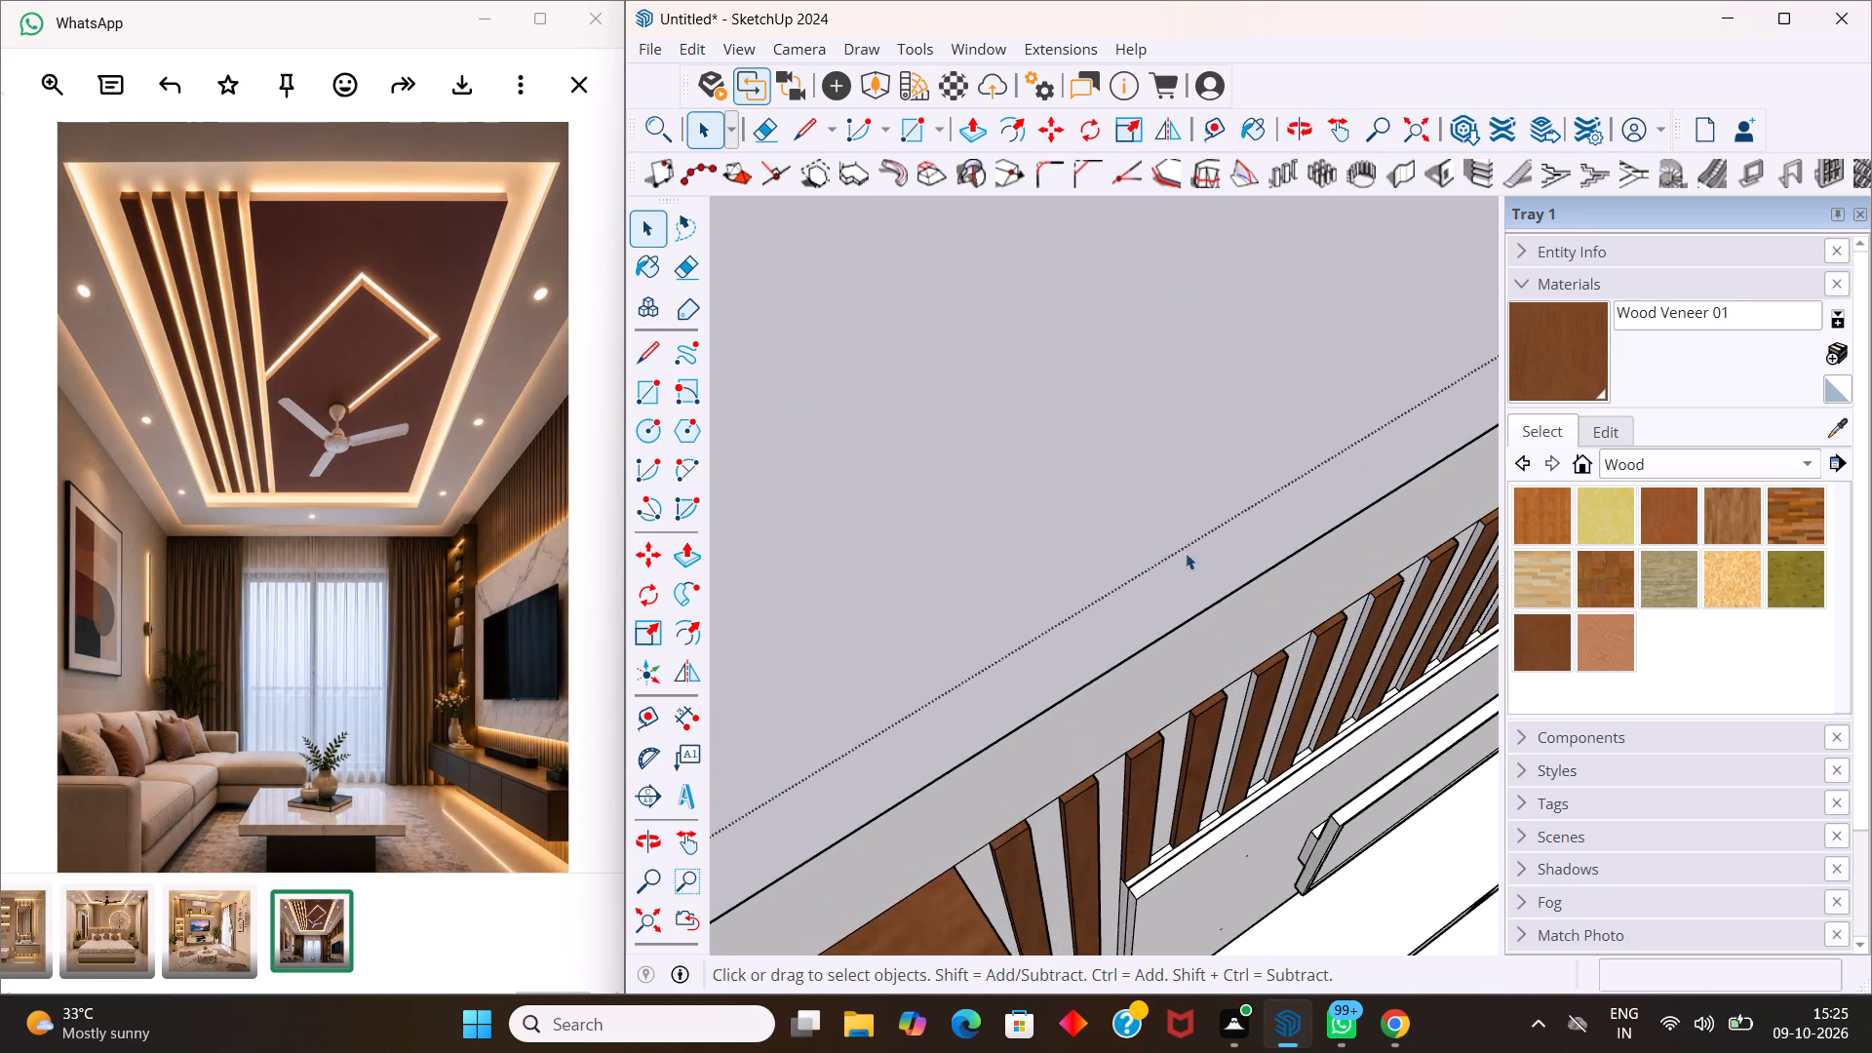
scroll(1186, 553, "up", 1)
left_click(1558, 375)
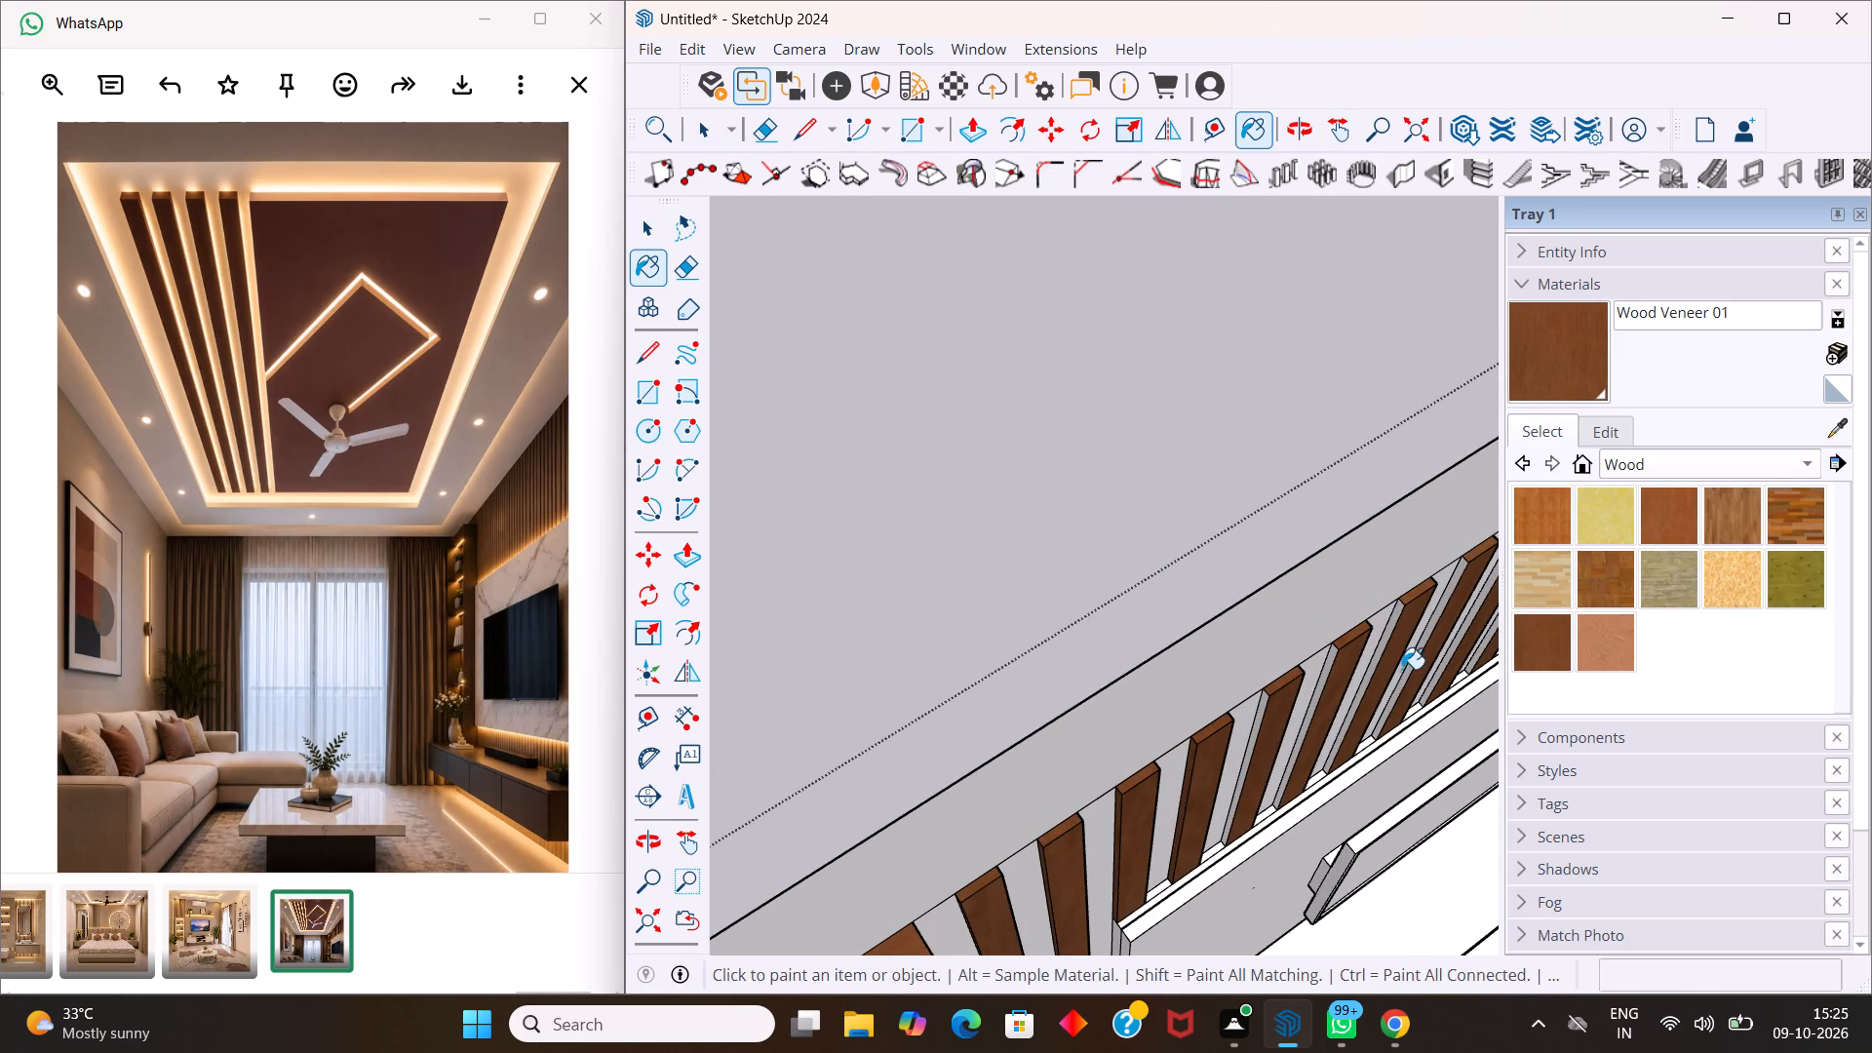
scroll(1355, 687, "up", 1)
left_click(1242, 717)
left_click(1251, 720)
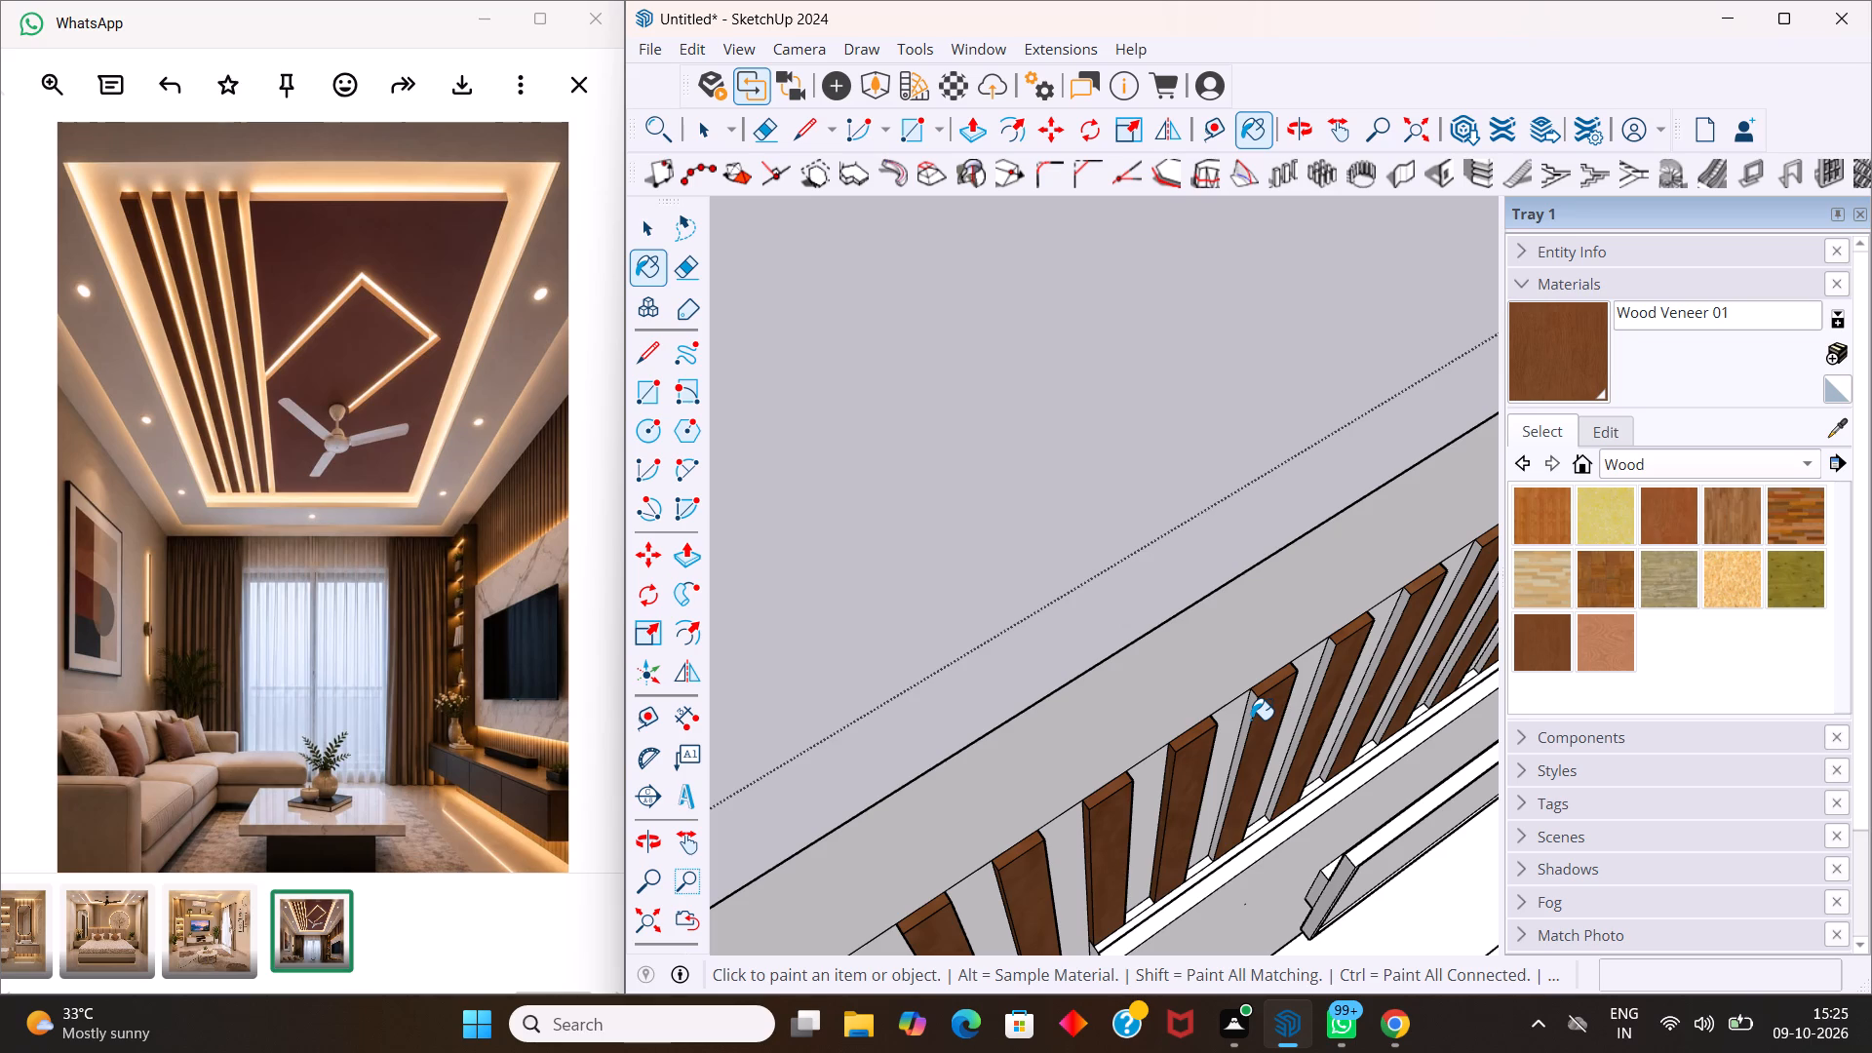
left_click(1248, 714)
left_click(1327, 657)
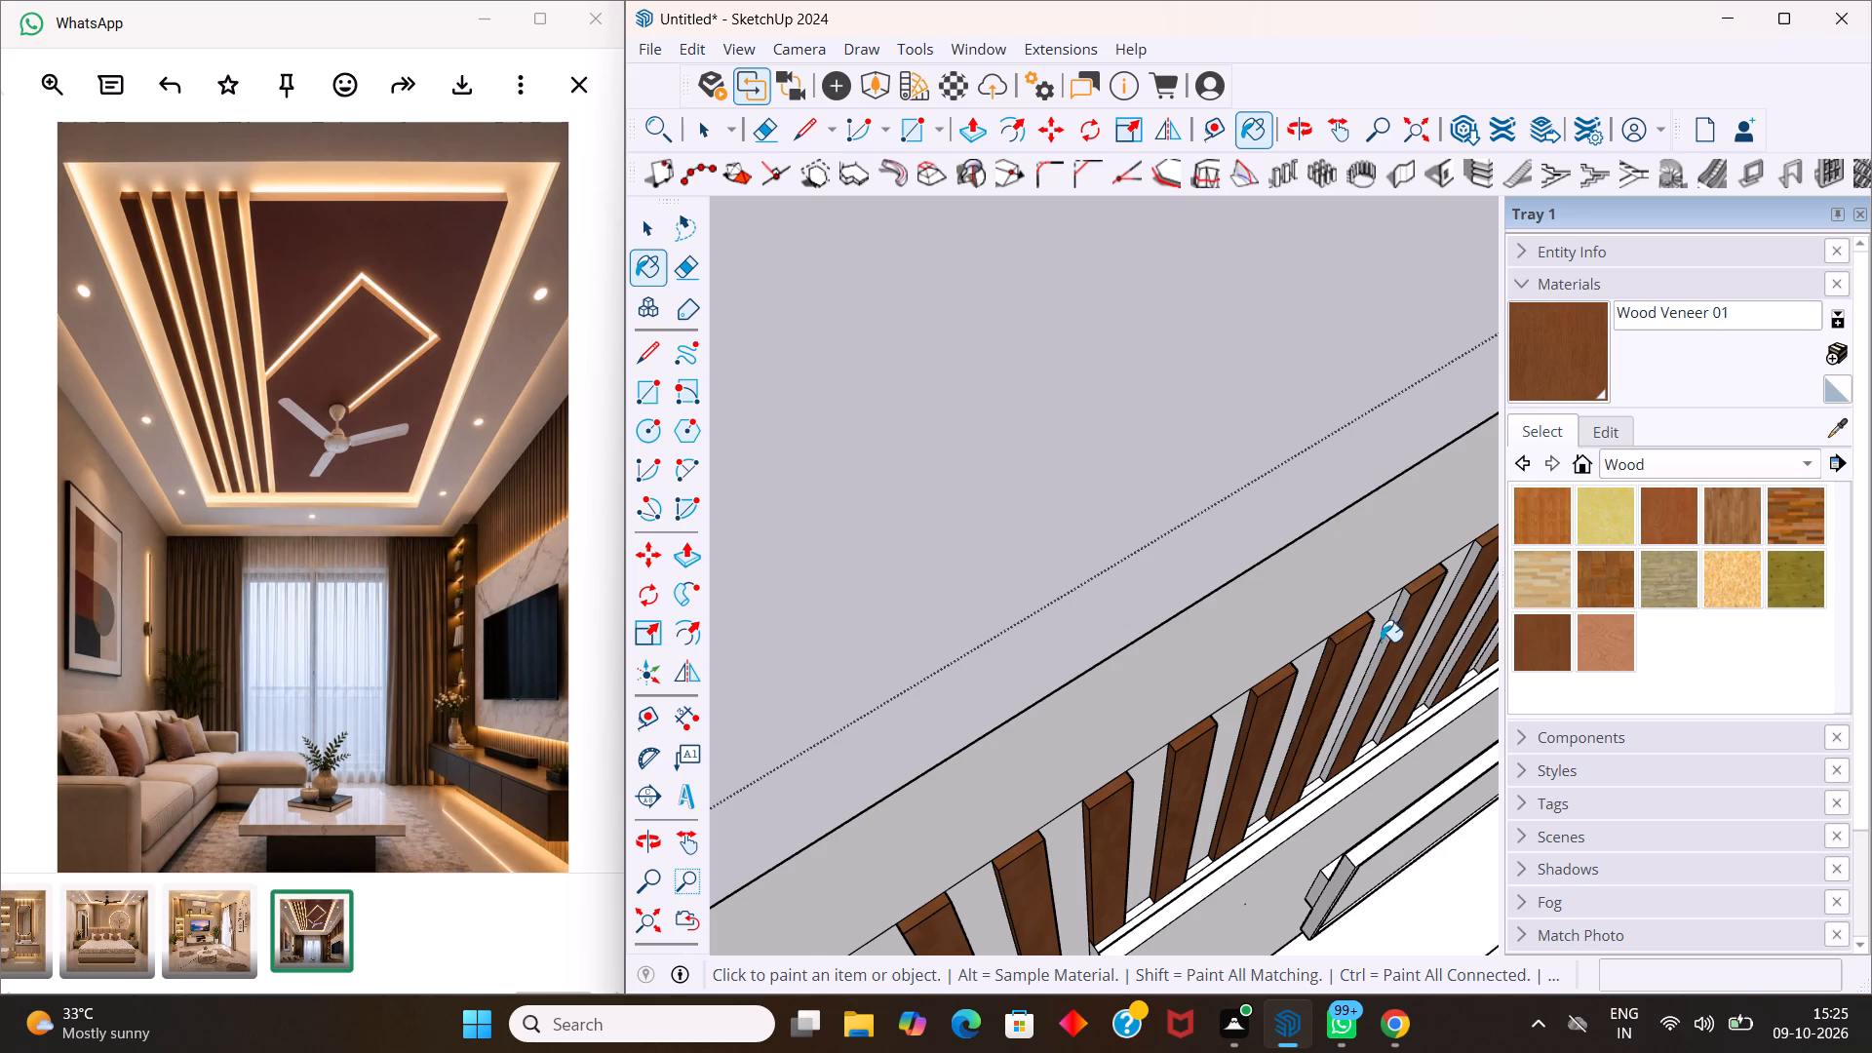
scroll(1385, 640, "up", 3)
left_click(1392, 618)
Paint the bare opposite side faces of the next five slats above the TV panel with Wood Veneer 01.
scroll(1332, 602, "down", 18)
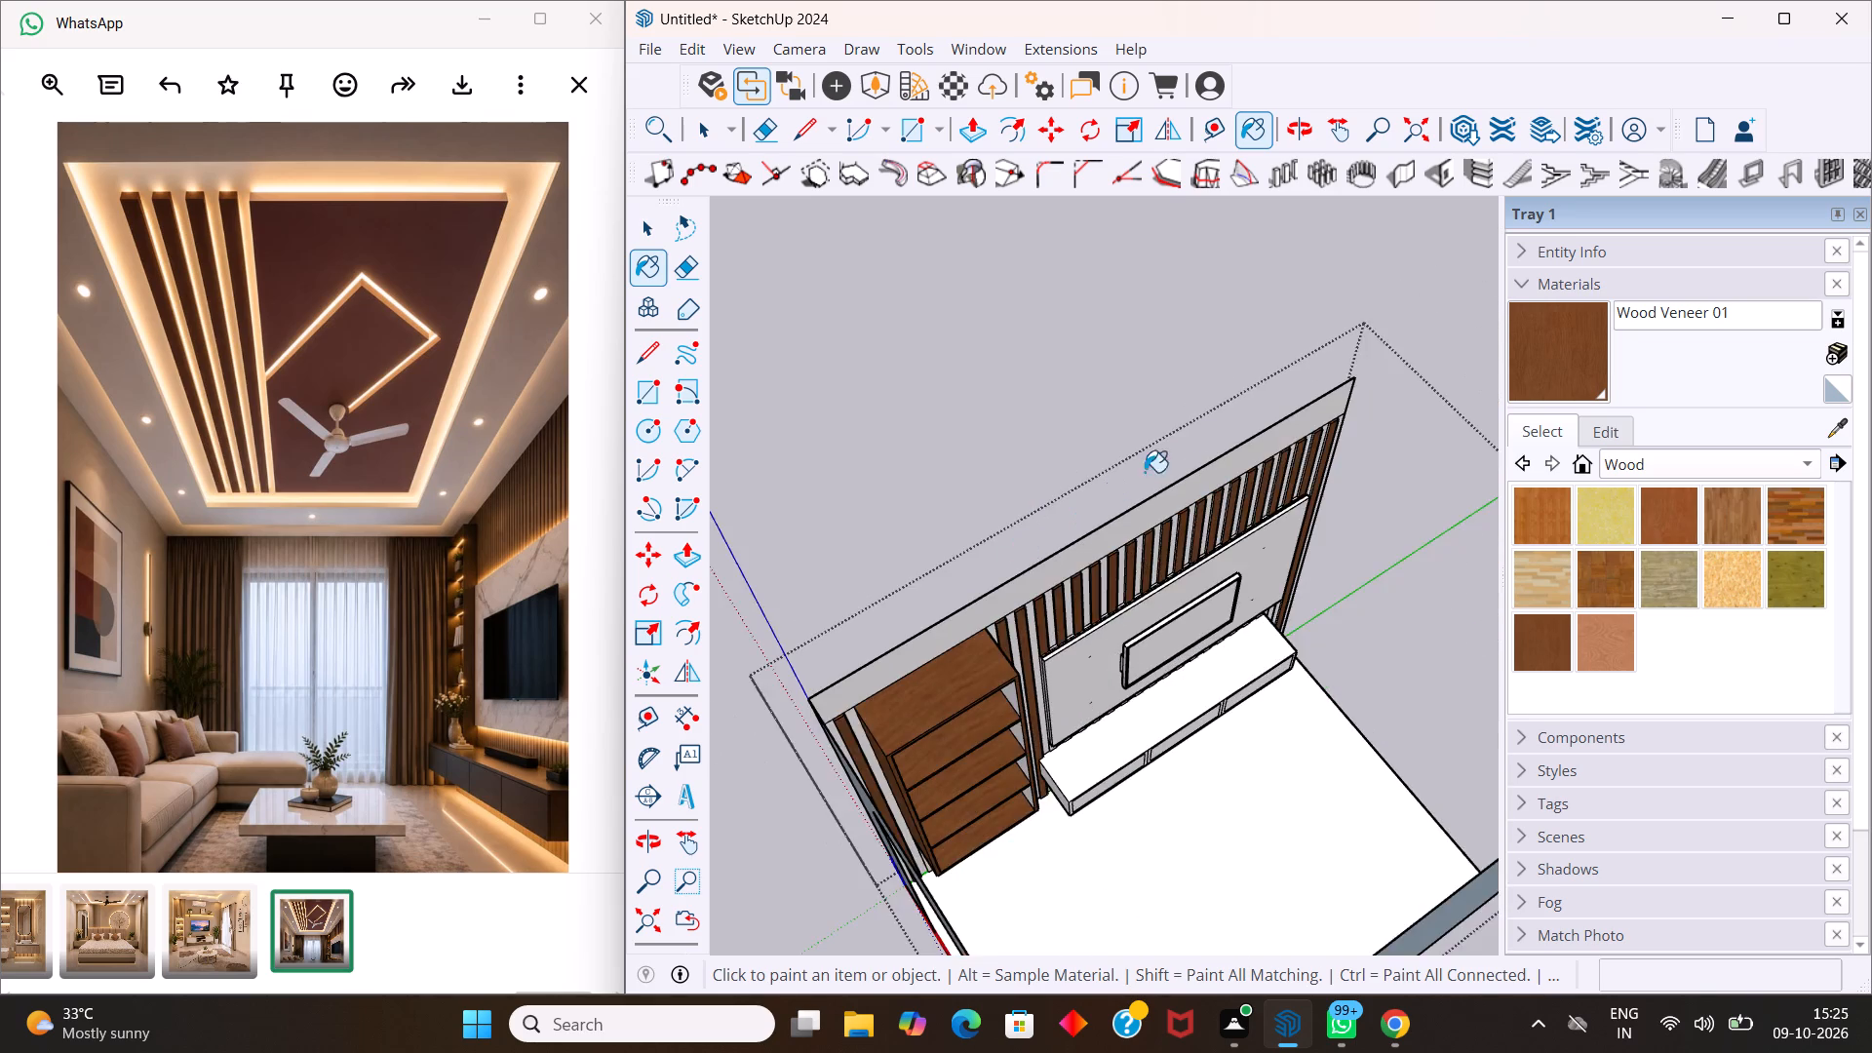
scroll(1190, 449, "up", 12)
middle_click_drag(925, 589, 1029, 575)
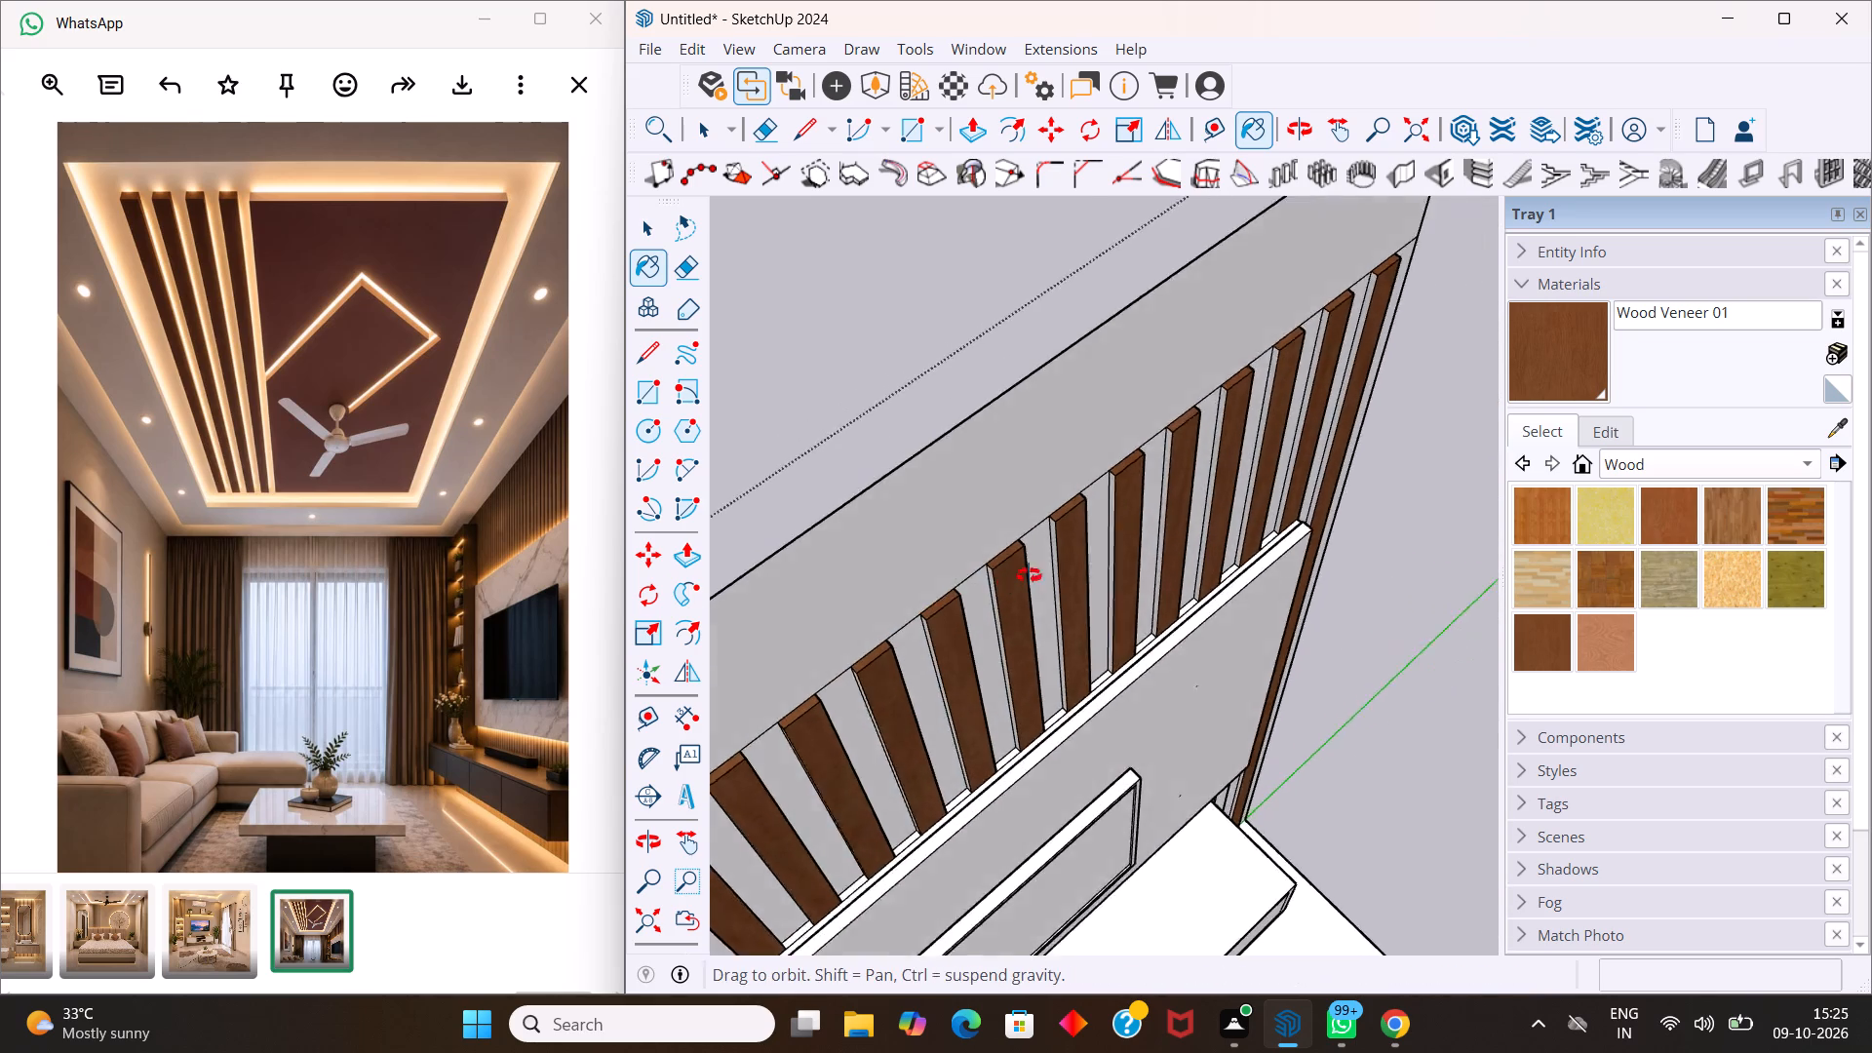
middle_click_drag(1029, 575, 1099, 556)
middle_click_drag(795, 757, 975, 630)
scroll(975, 628, "up", 1)
scroll(968, 602, "down", 6)
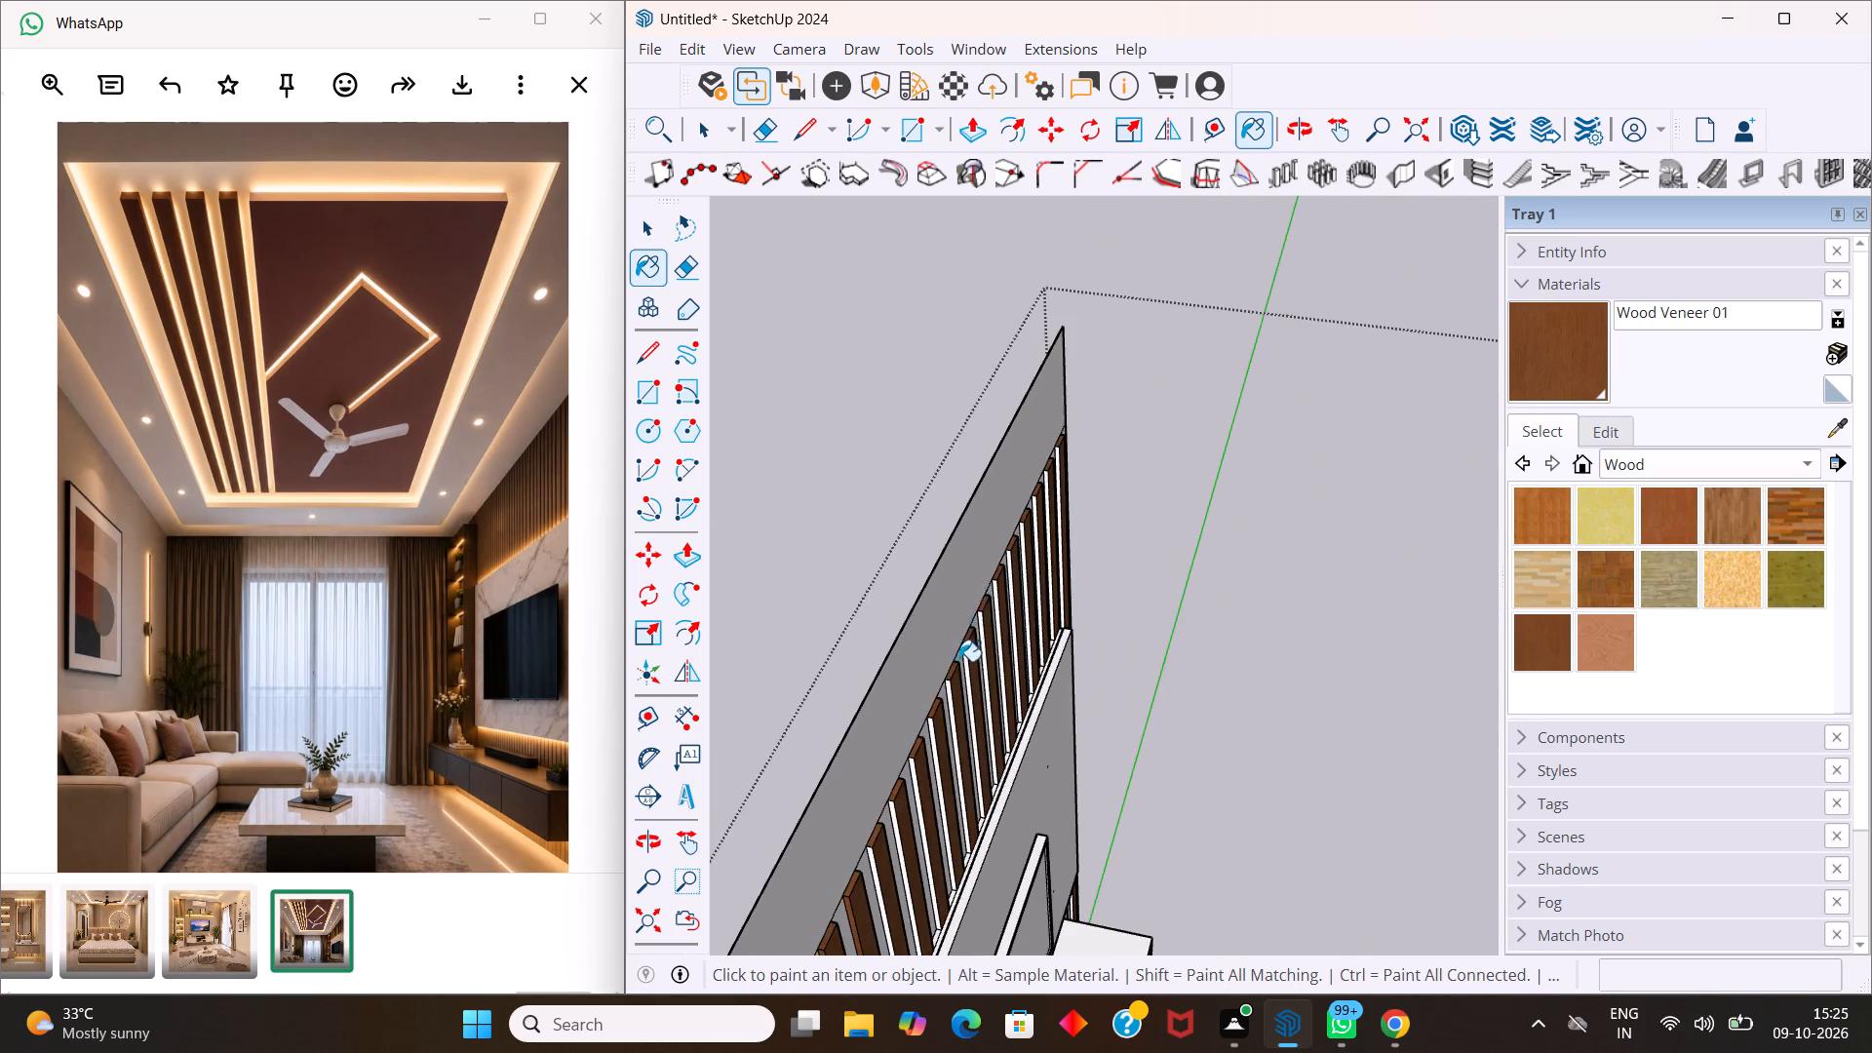
scroll(959, 655, "down", 5)
scroll(880, 848, "up", 9)
left_click(916, 724)
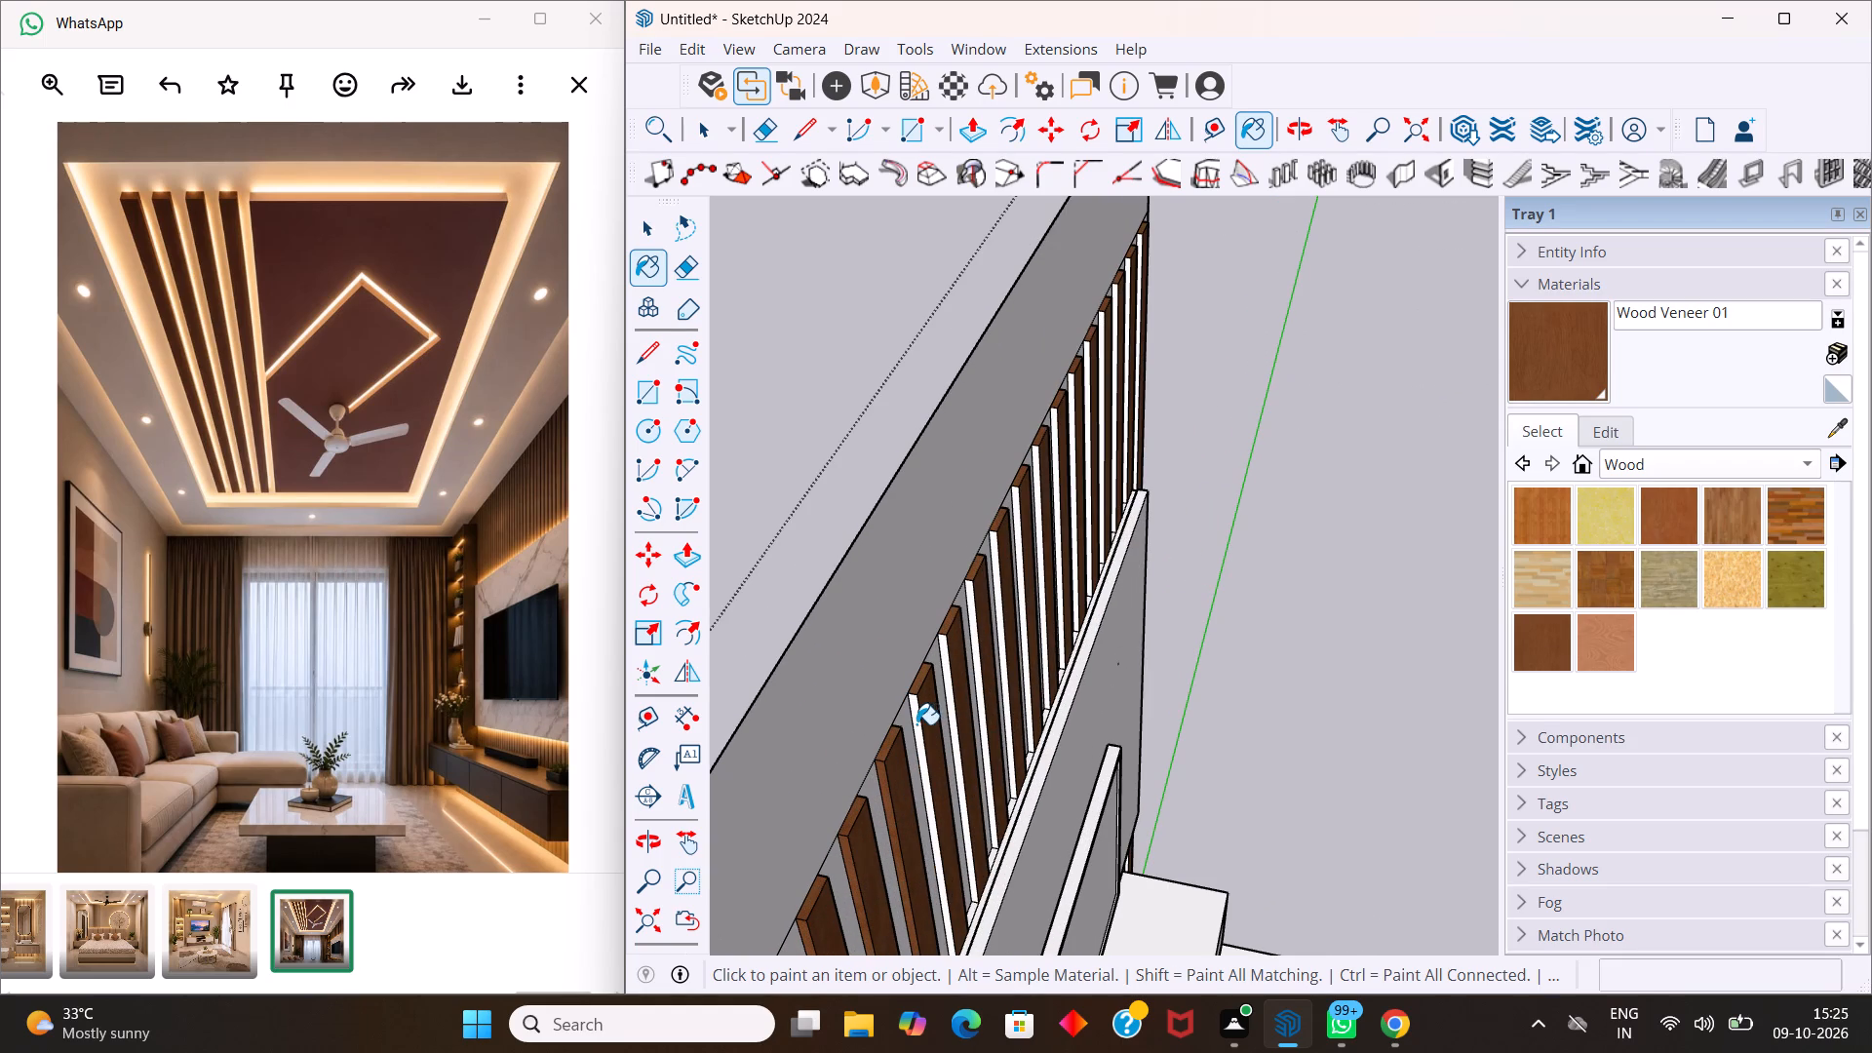
left_click(951, 664)
left_click(946, 660)
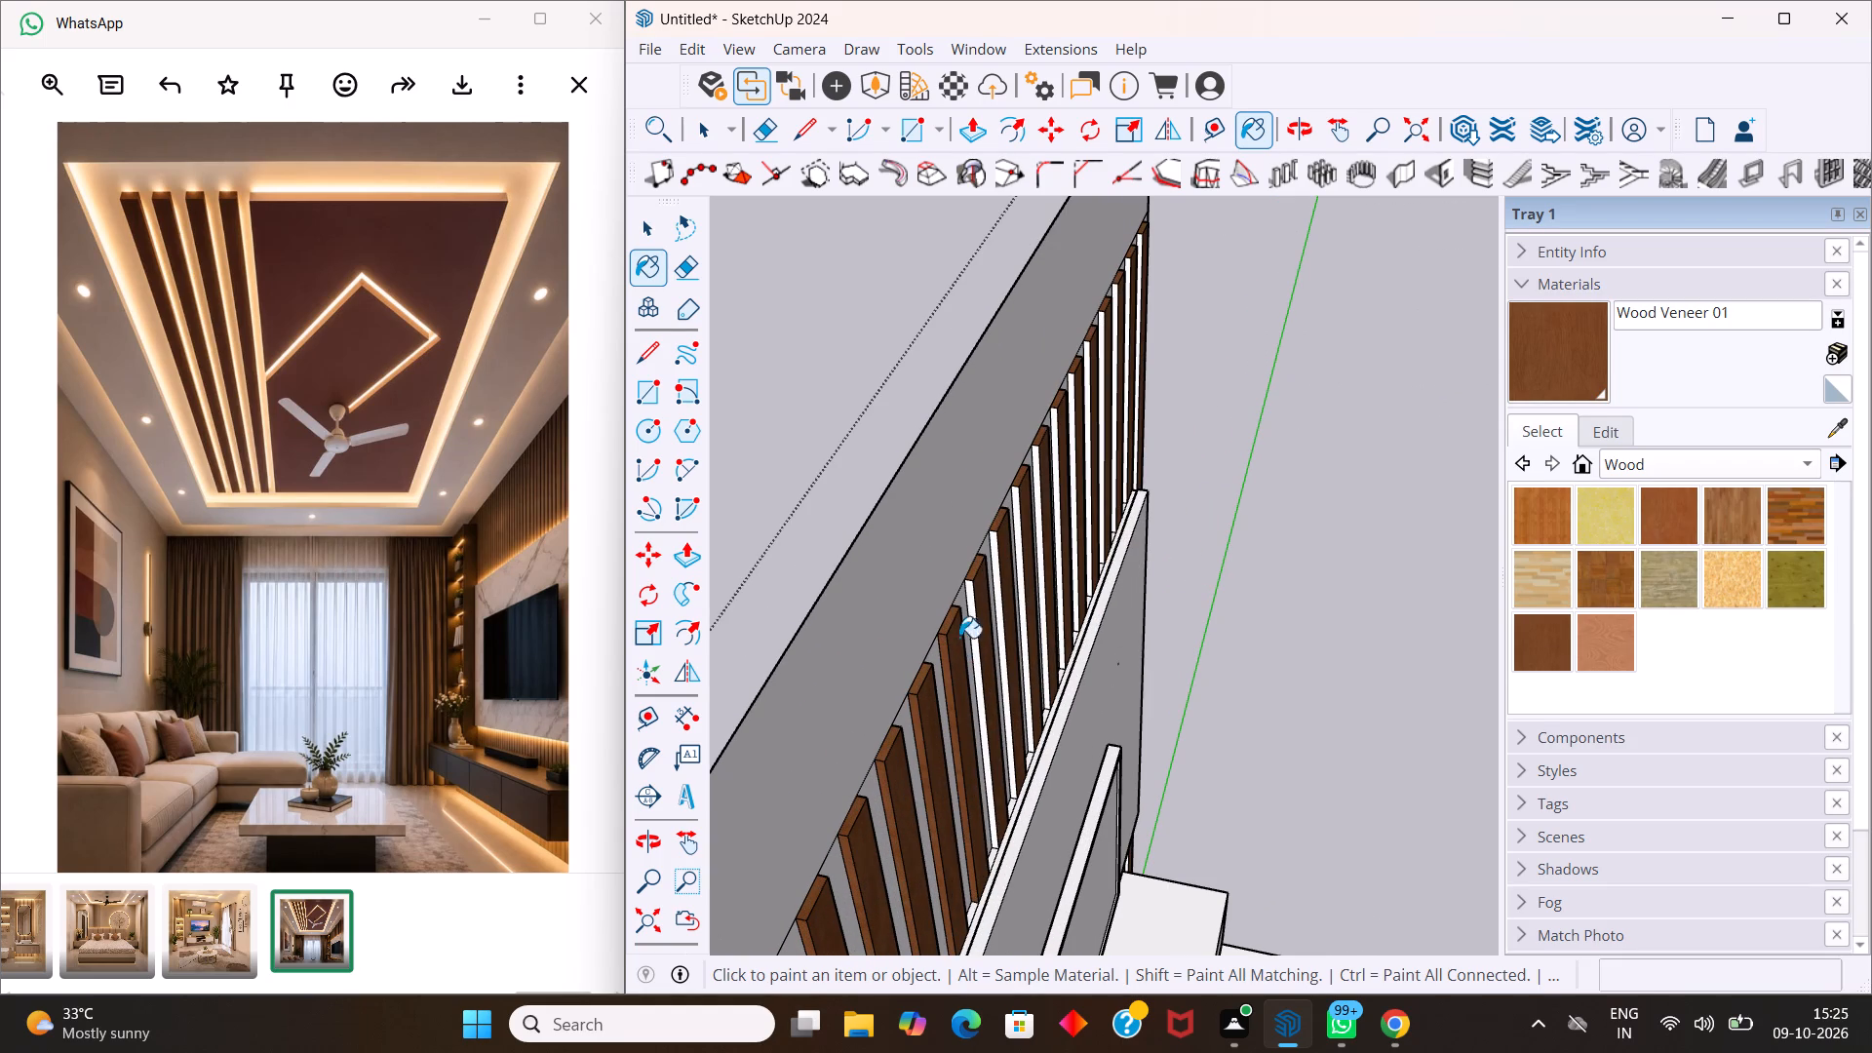
left_click(971, 612)
left_click(996, 571)
left_click(1019, 521)
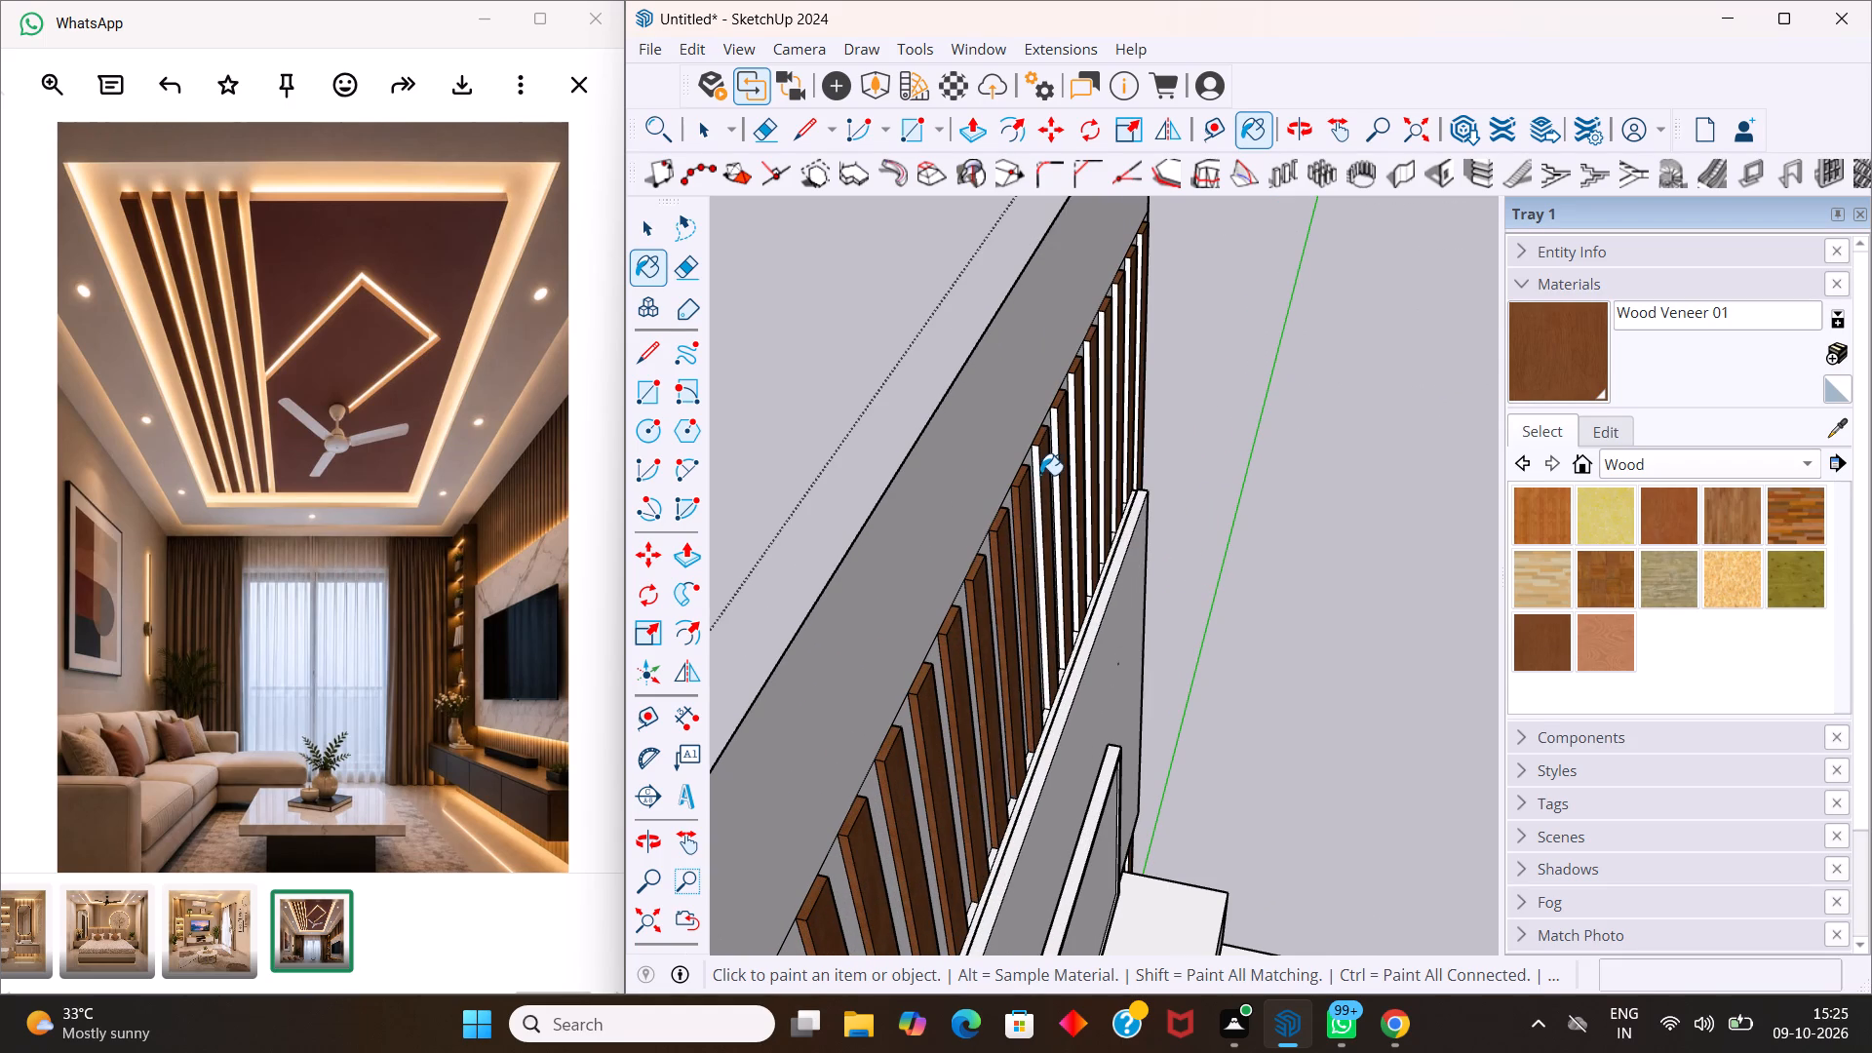
Paint the bare opposite side faces of the following four slats toward the wall's open end with Wood Veneer 01.
left_click(1040, 473)
left_click(1040, 467)
scroll(1036, 465, "up", 4)
left_click(1034, 463)
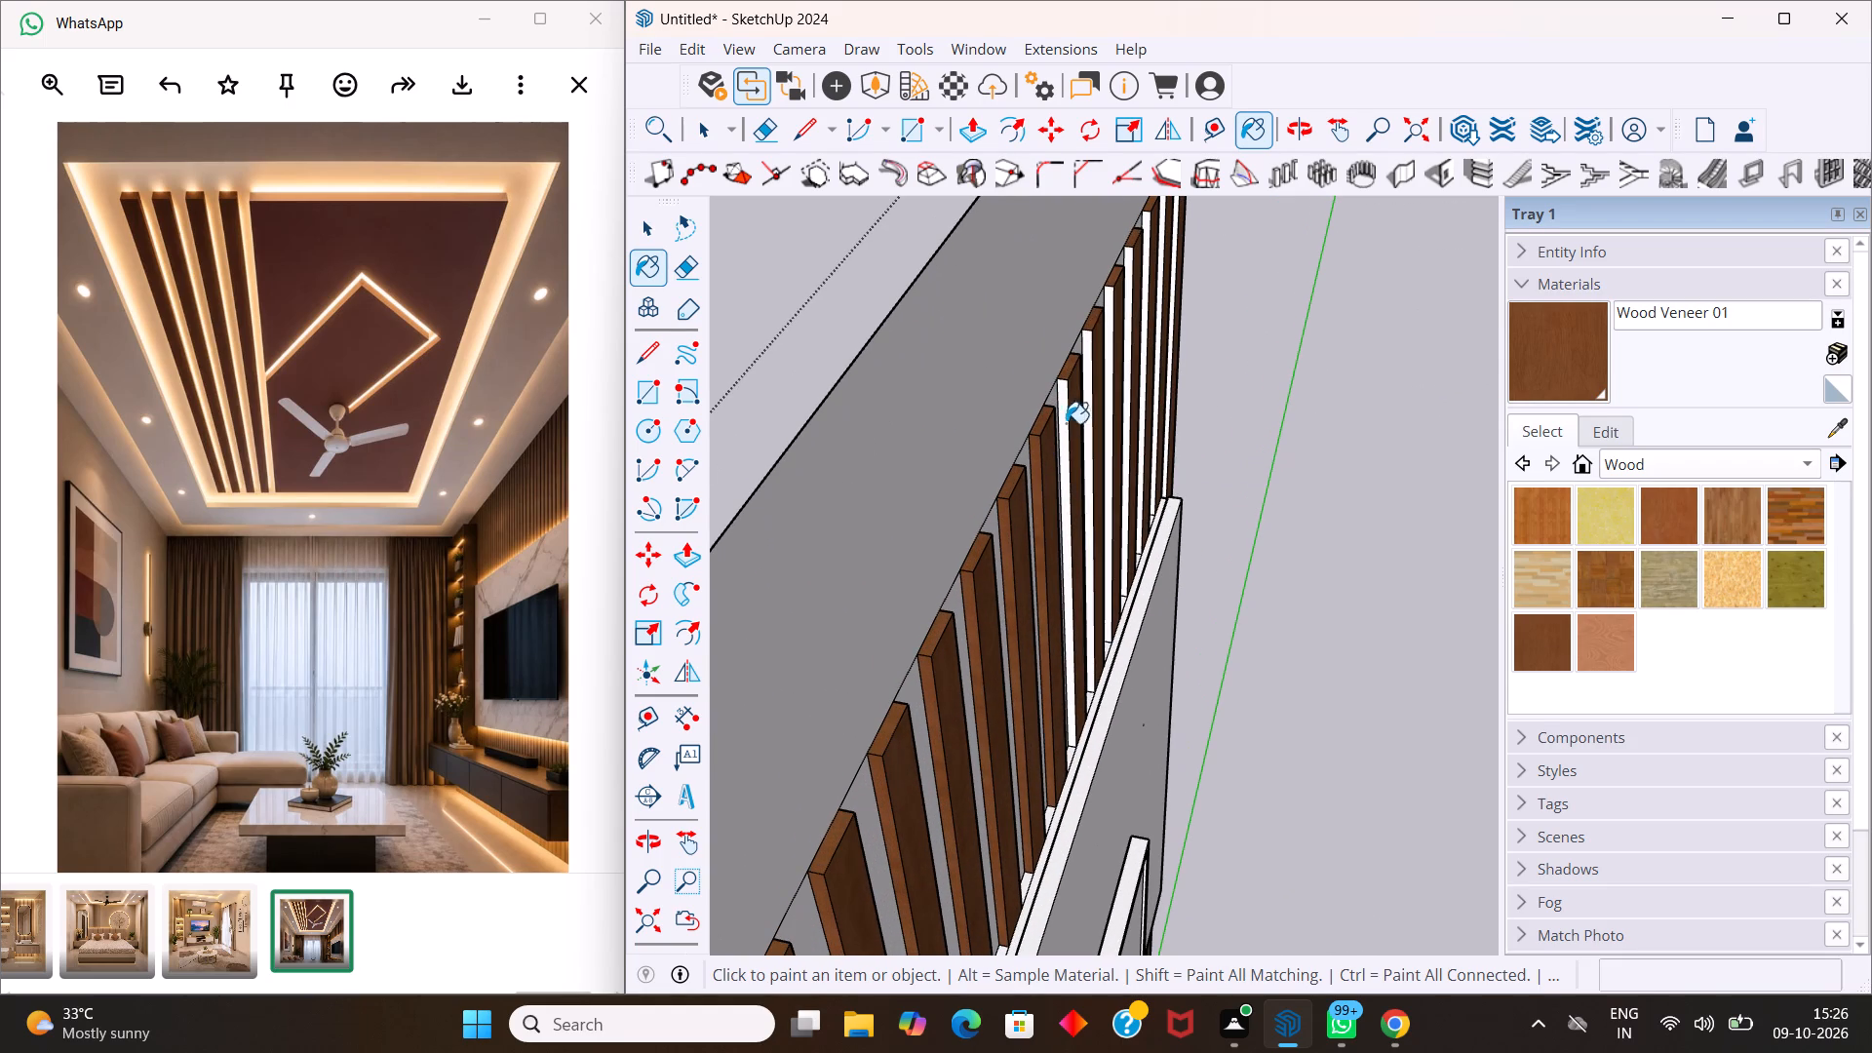
left_click(1069, 415)
left_click(1062, 407)
left_click(1090, 369)
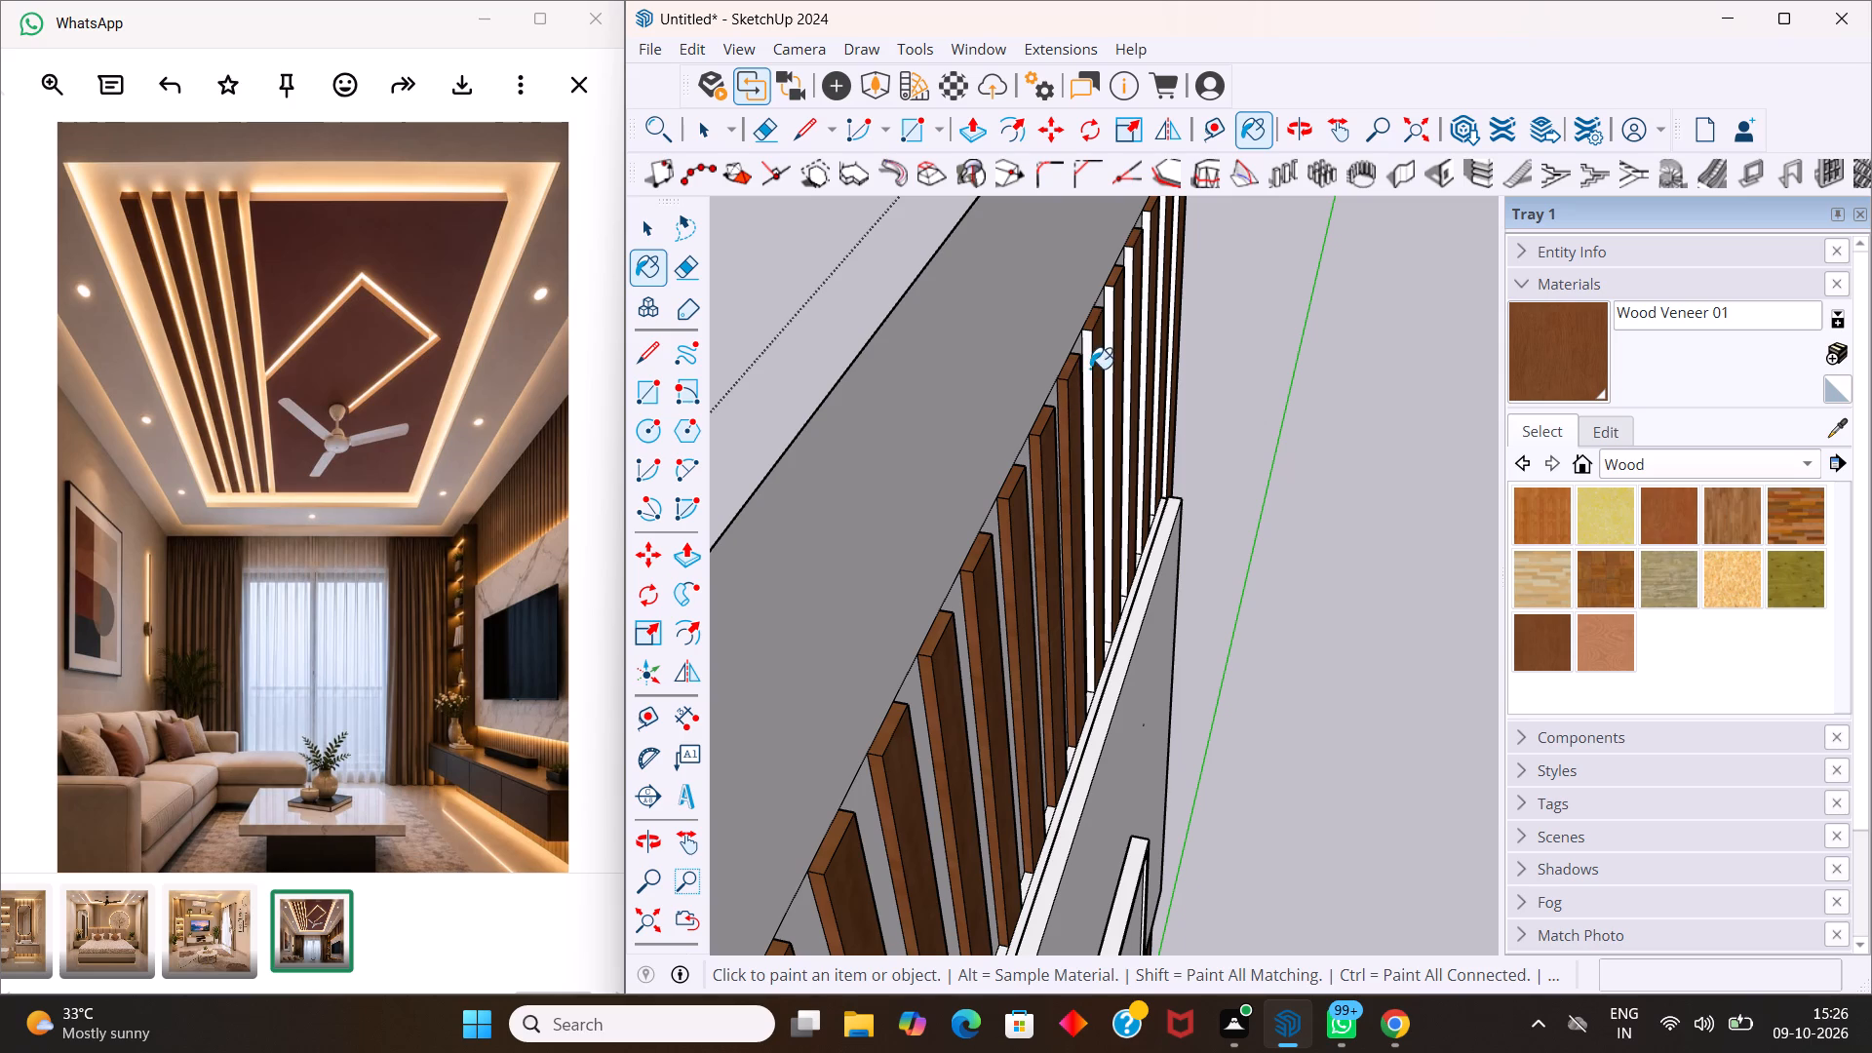
left_click(1111, 347)
Paint the bare opposite side faces of the last four slats at the wall's open end with Wood Veneer 01.
scroll(1128, 326, "down", 5)
scroll(1171, 267, "up", 2)
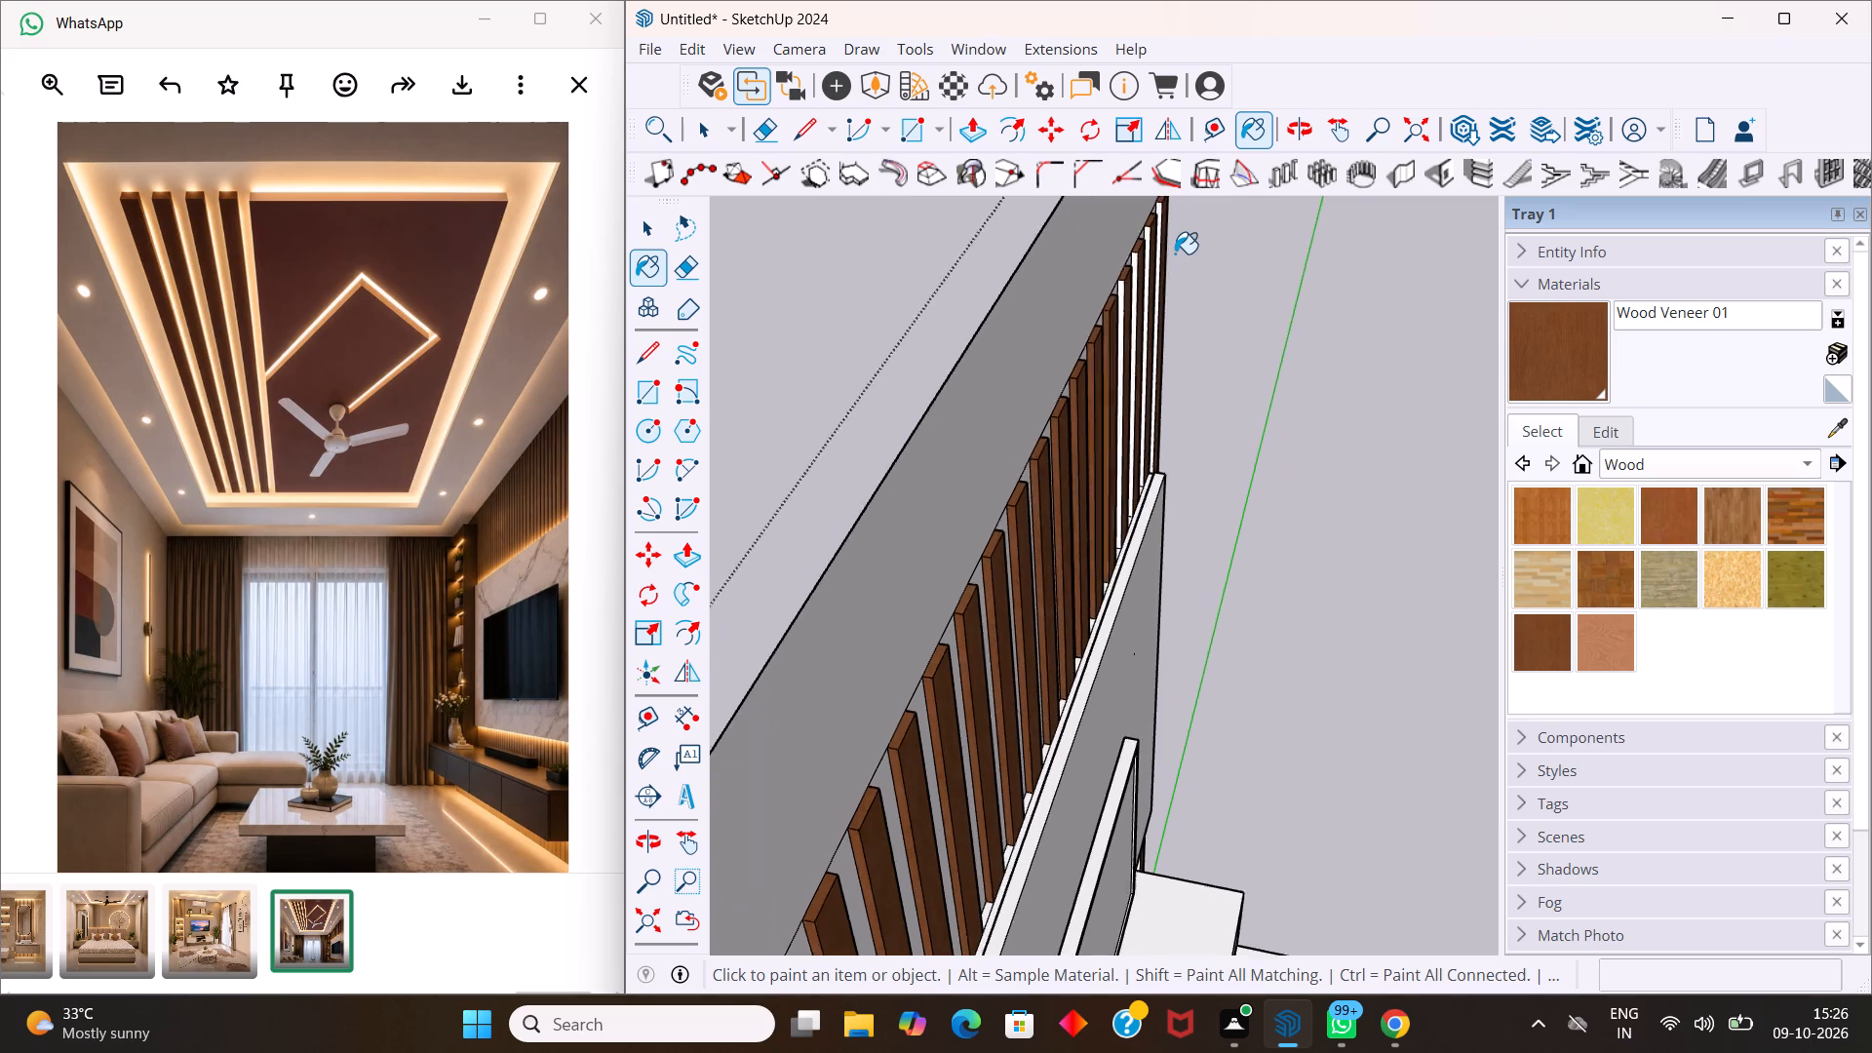
scroll(1175, 253, "up", 11)
left_click(1116, 286)
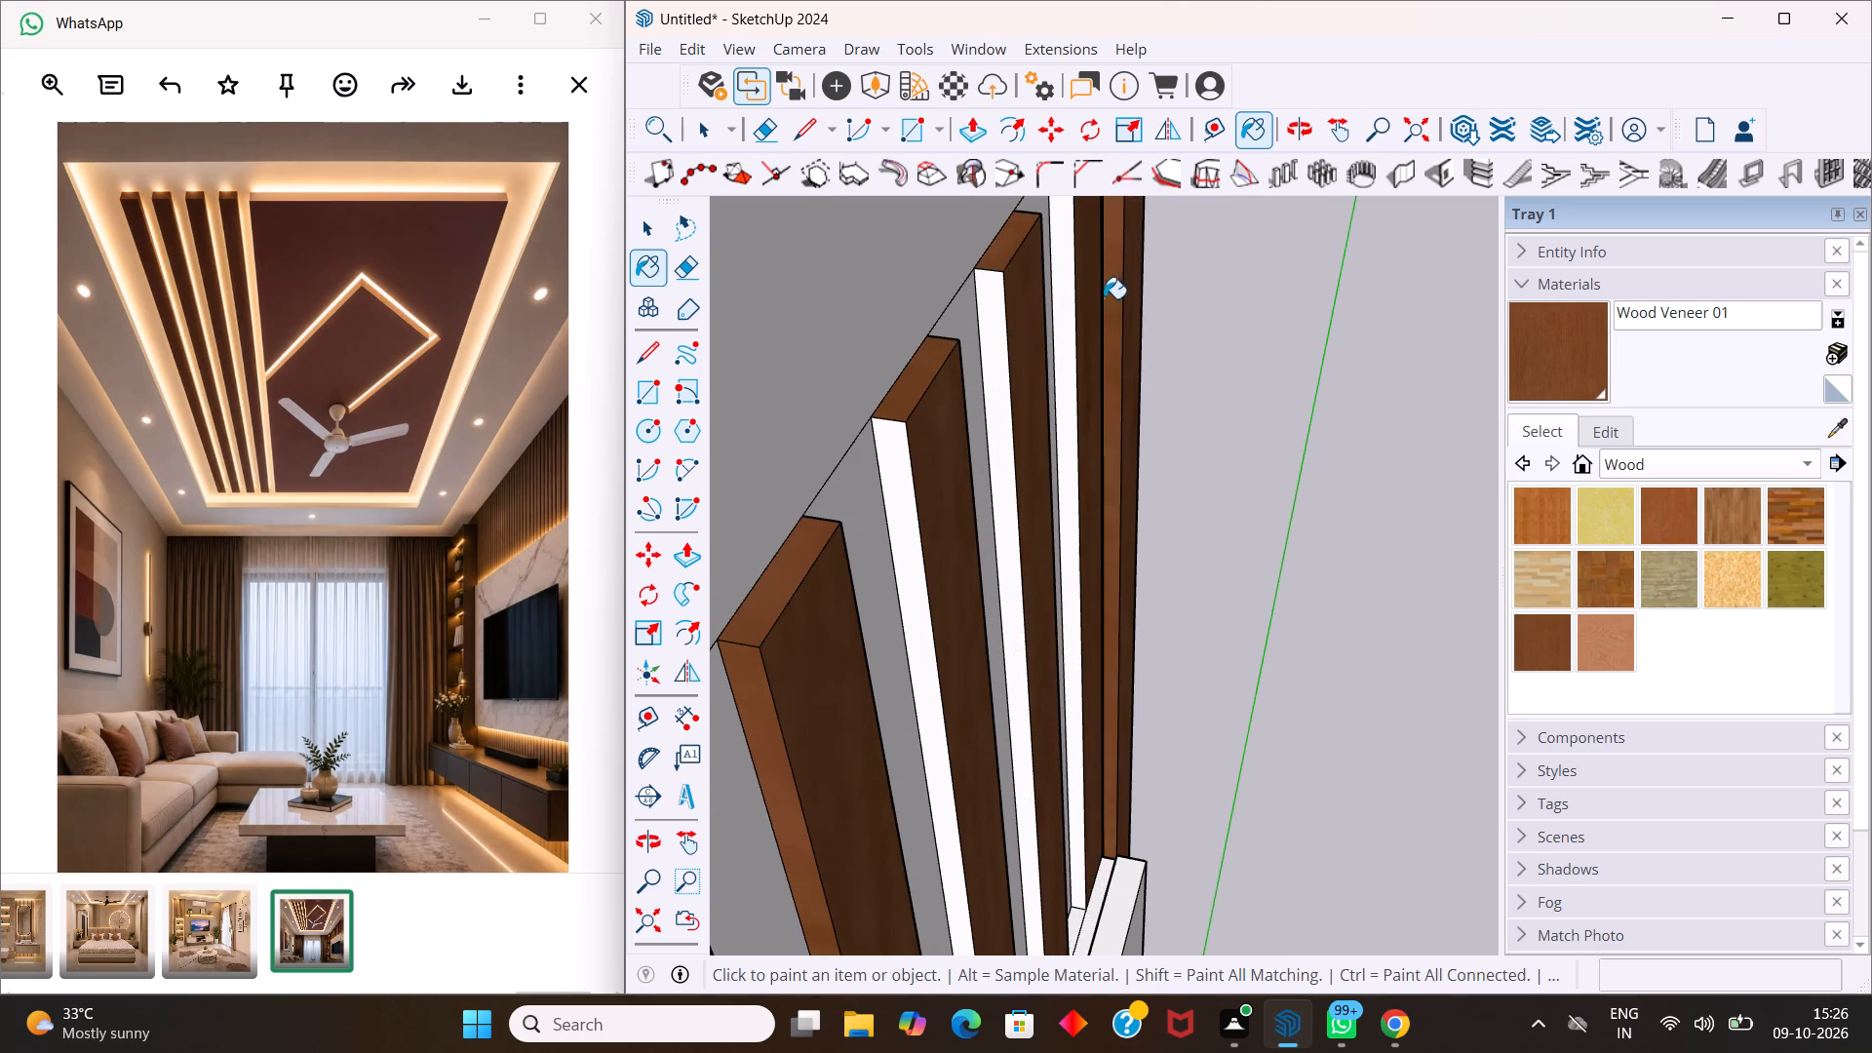
left_click(1068, 316)
left_click(1007, 382)
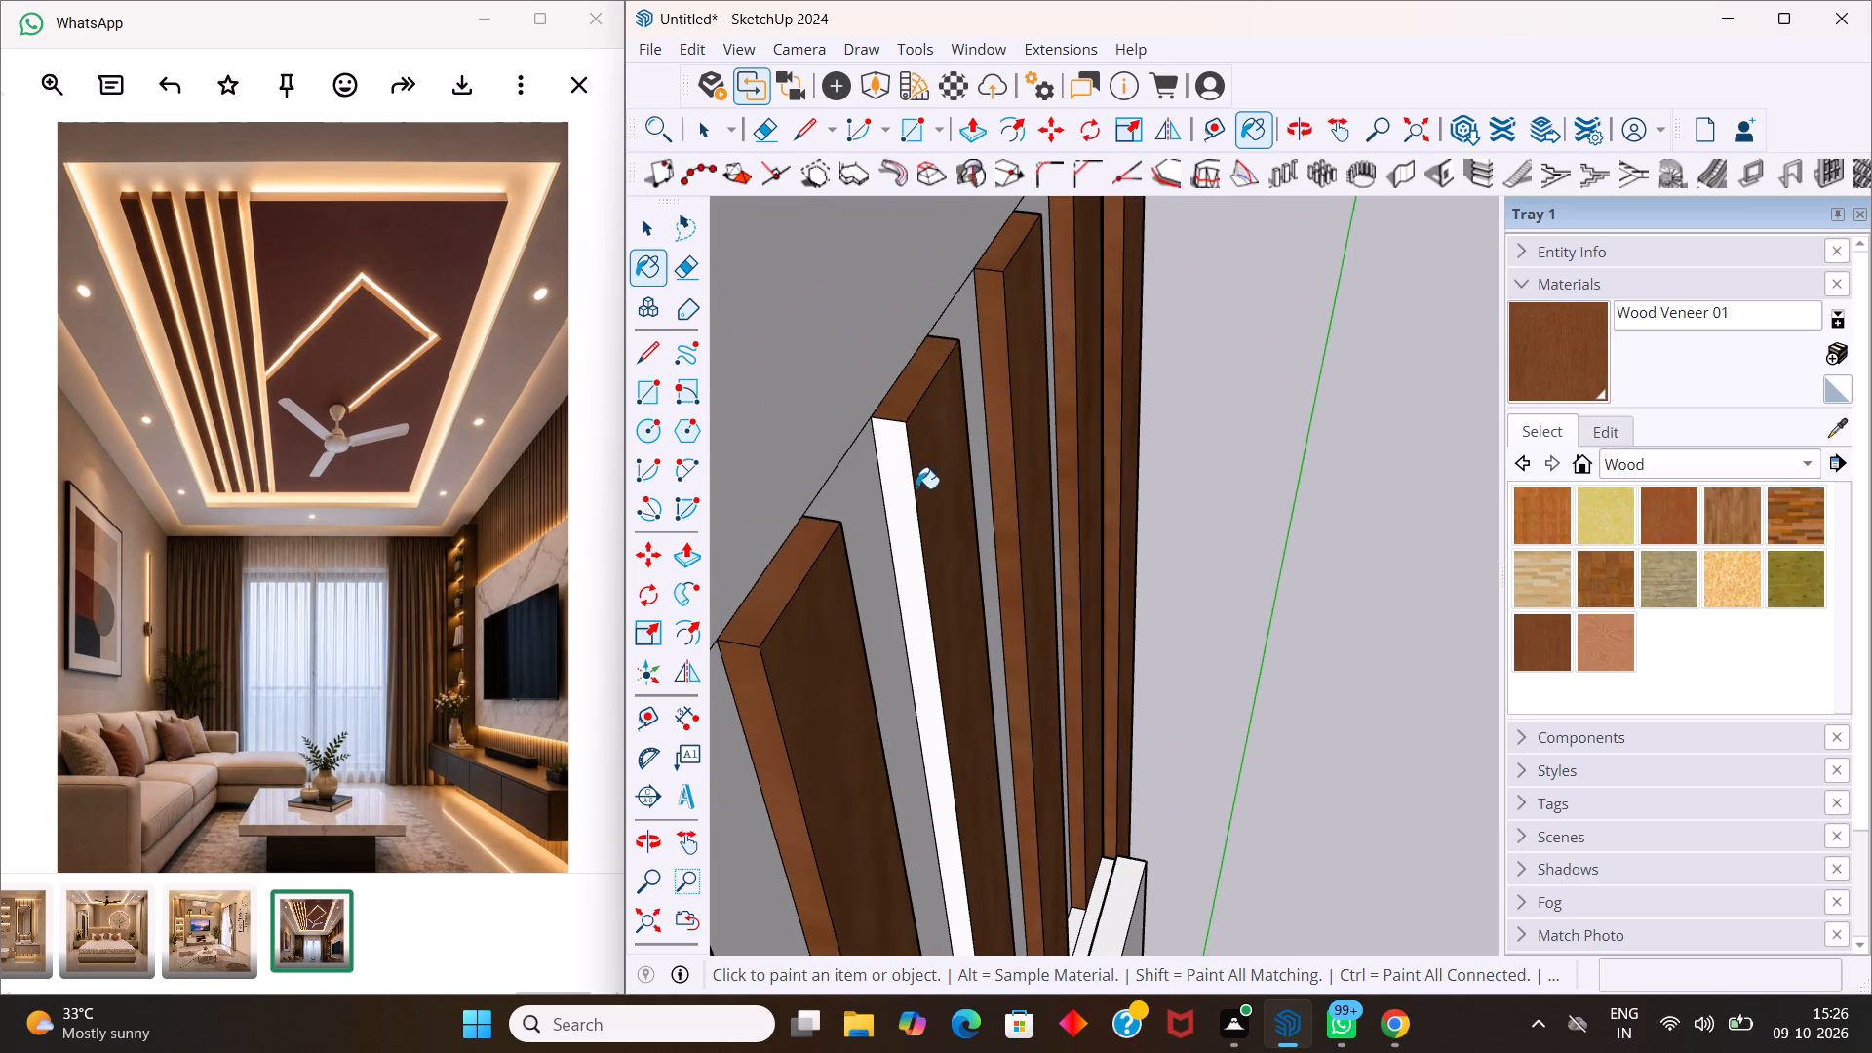
left_click(906, 513)
key("space")
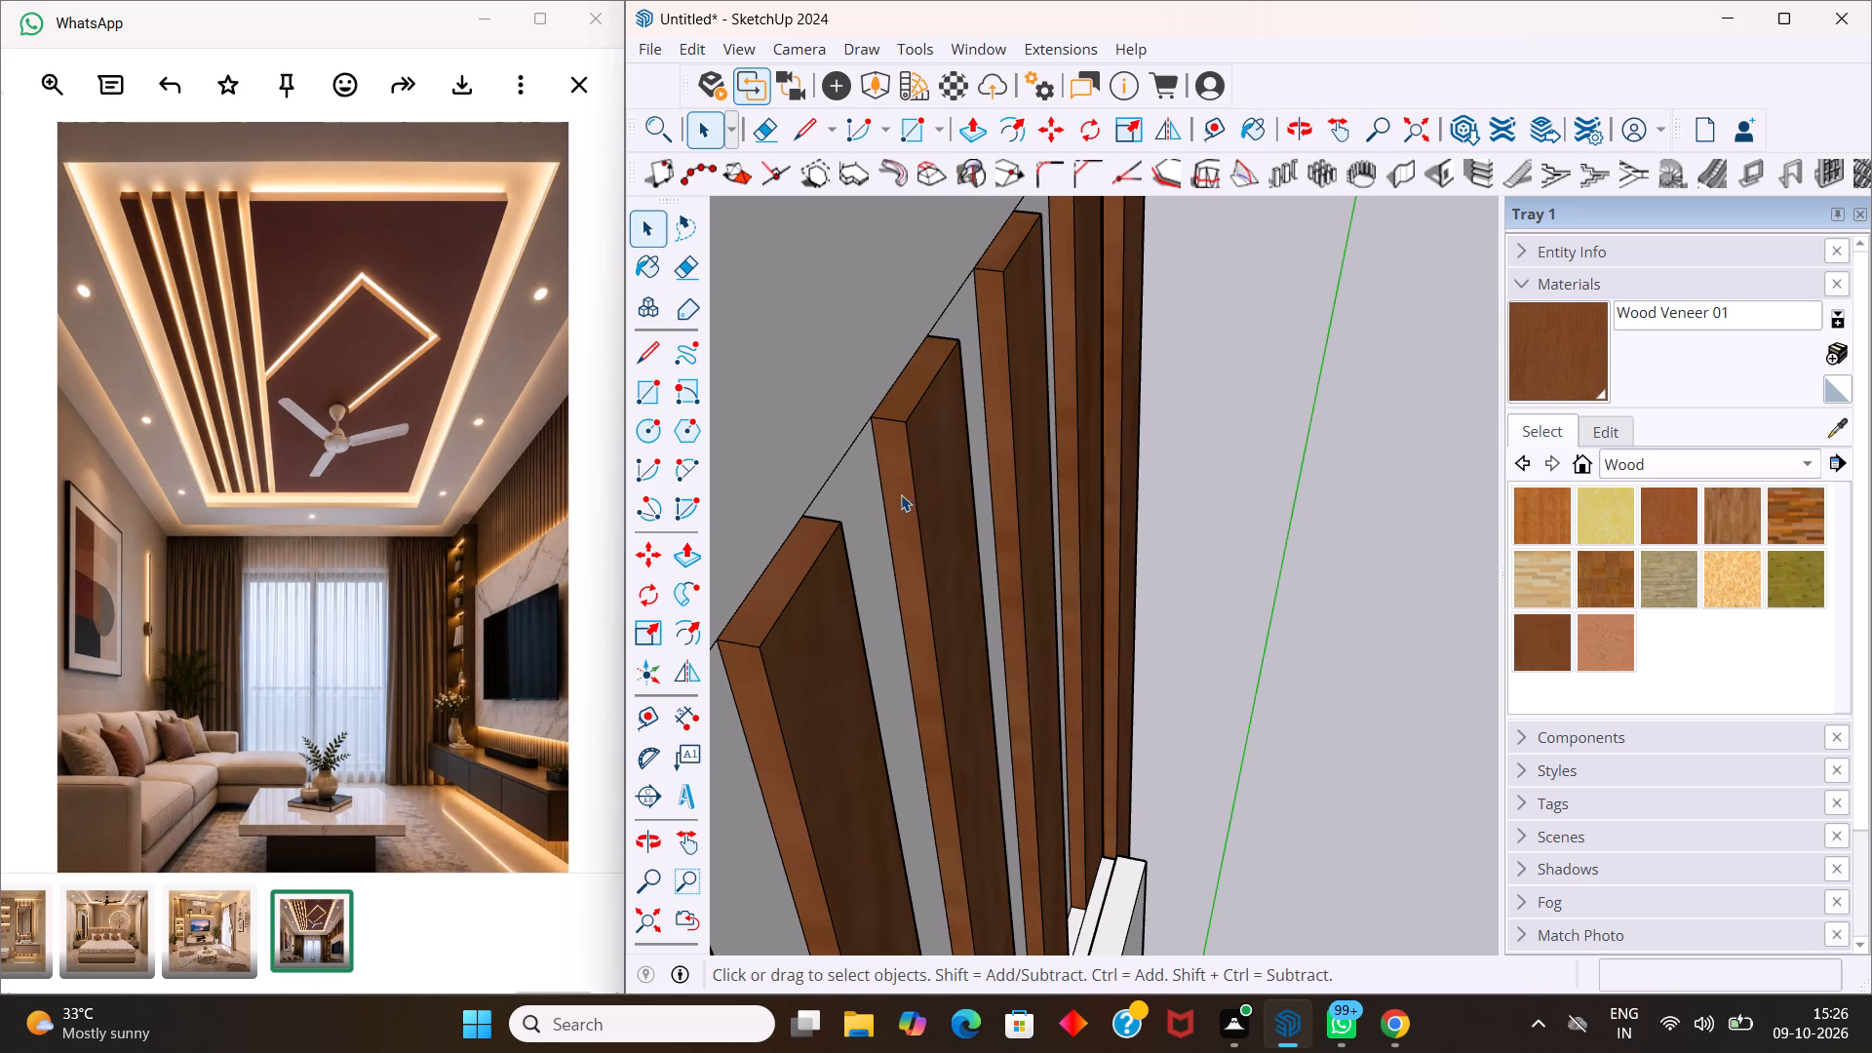
Paint the bare wall strips between the slats on the window side of the bookshelf with Wood Cherry Original.
scroll(902, 495, "down", 8)
middle_click_drag(992, 627, 586, 530)
scroll(653, 488, "down", 6)
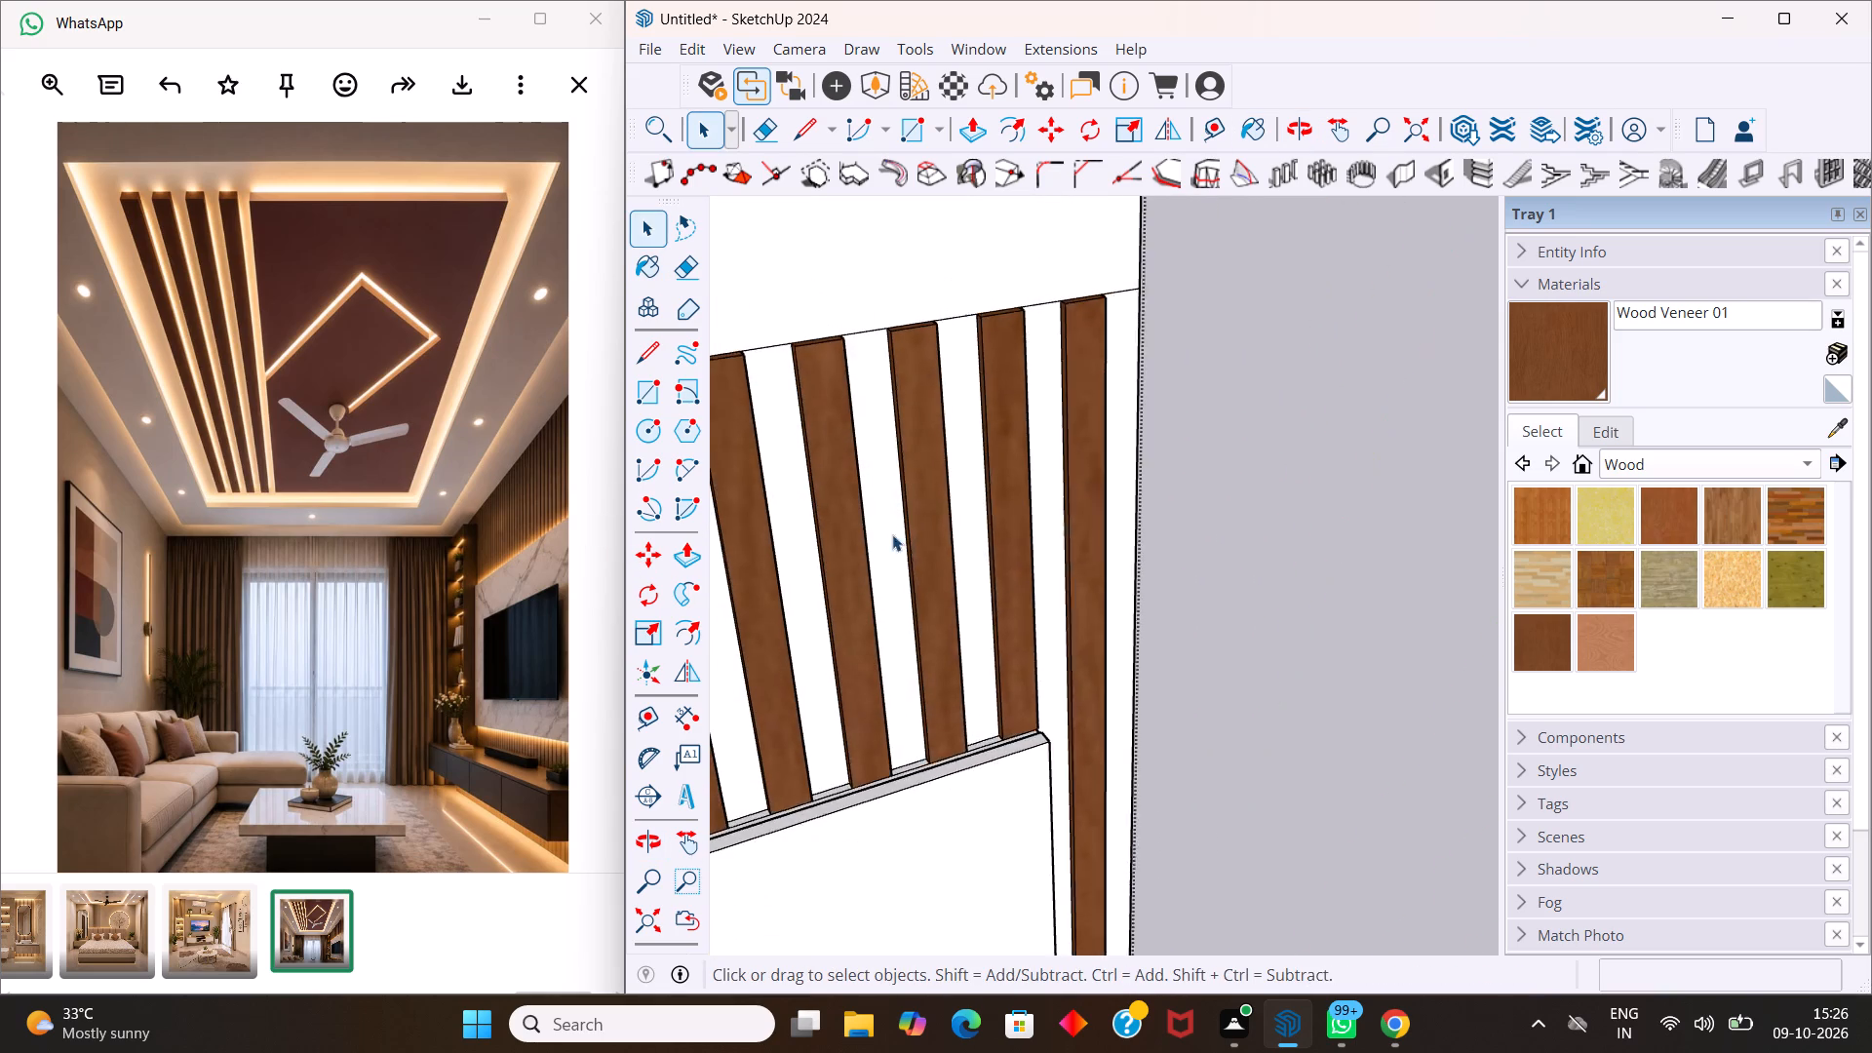
scroll(1086, 522, "down", 19)
scroll(1199, 492, "down", 1)
middle_click_drag(1219, 551, 1020, 542)
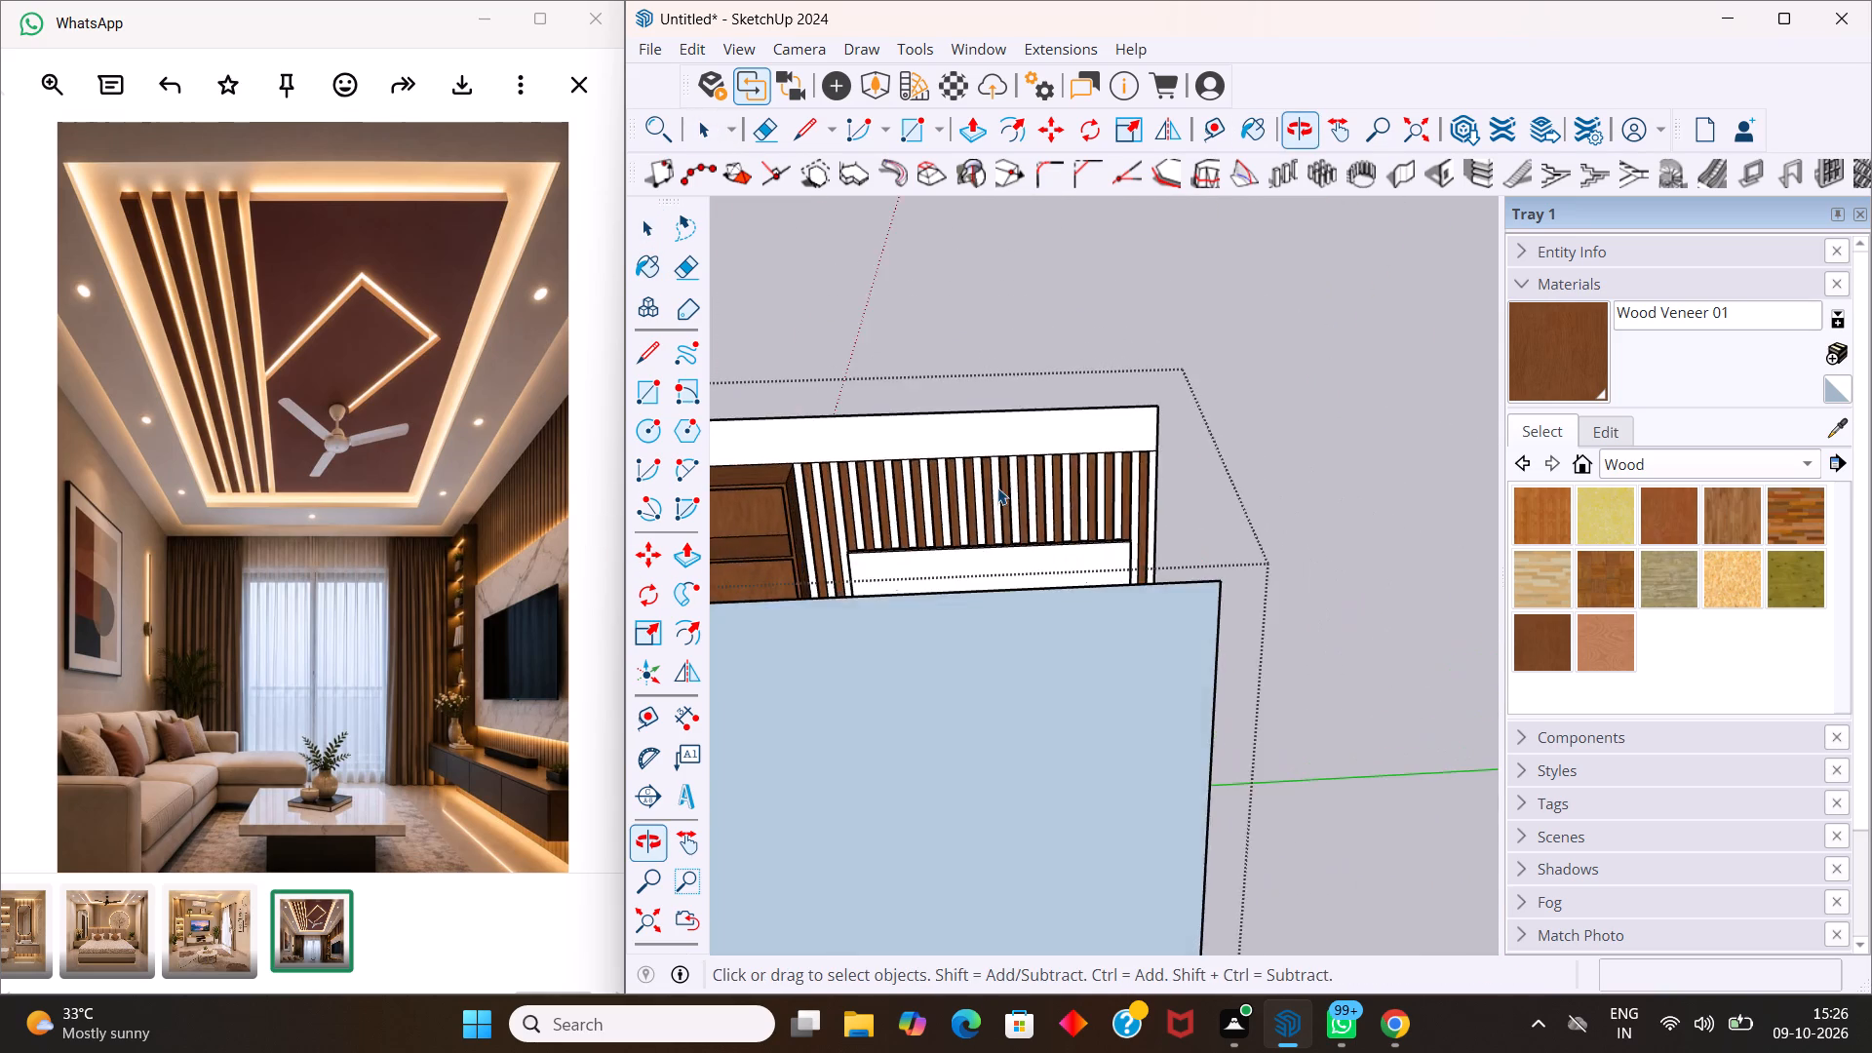
scroll(997, 487, "down", 6)
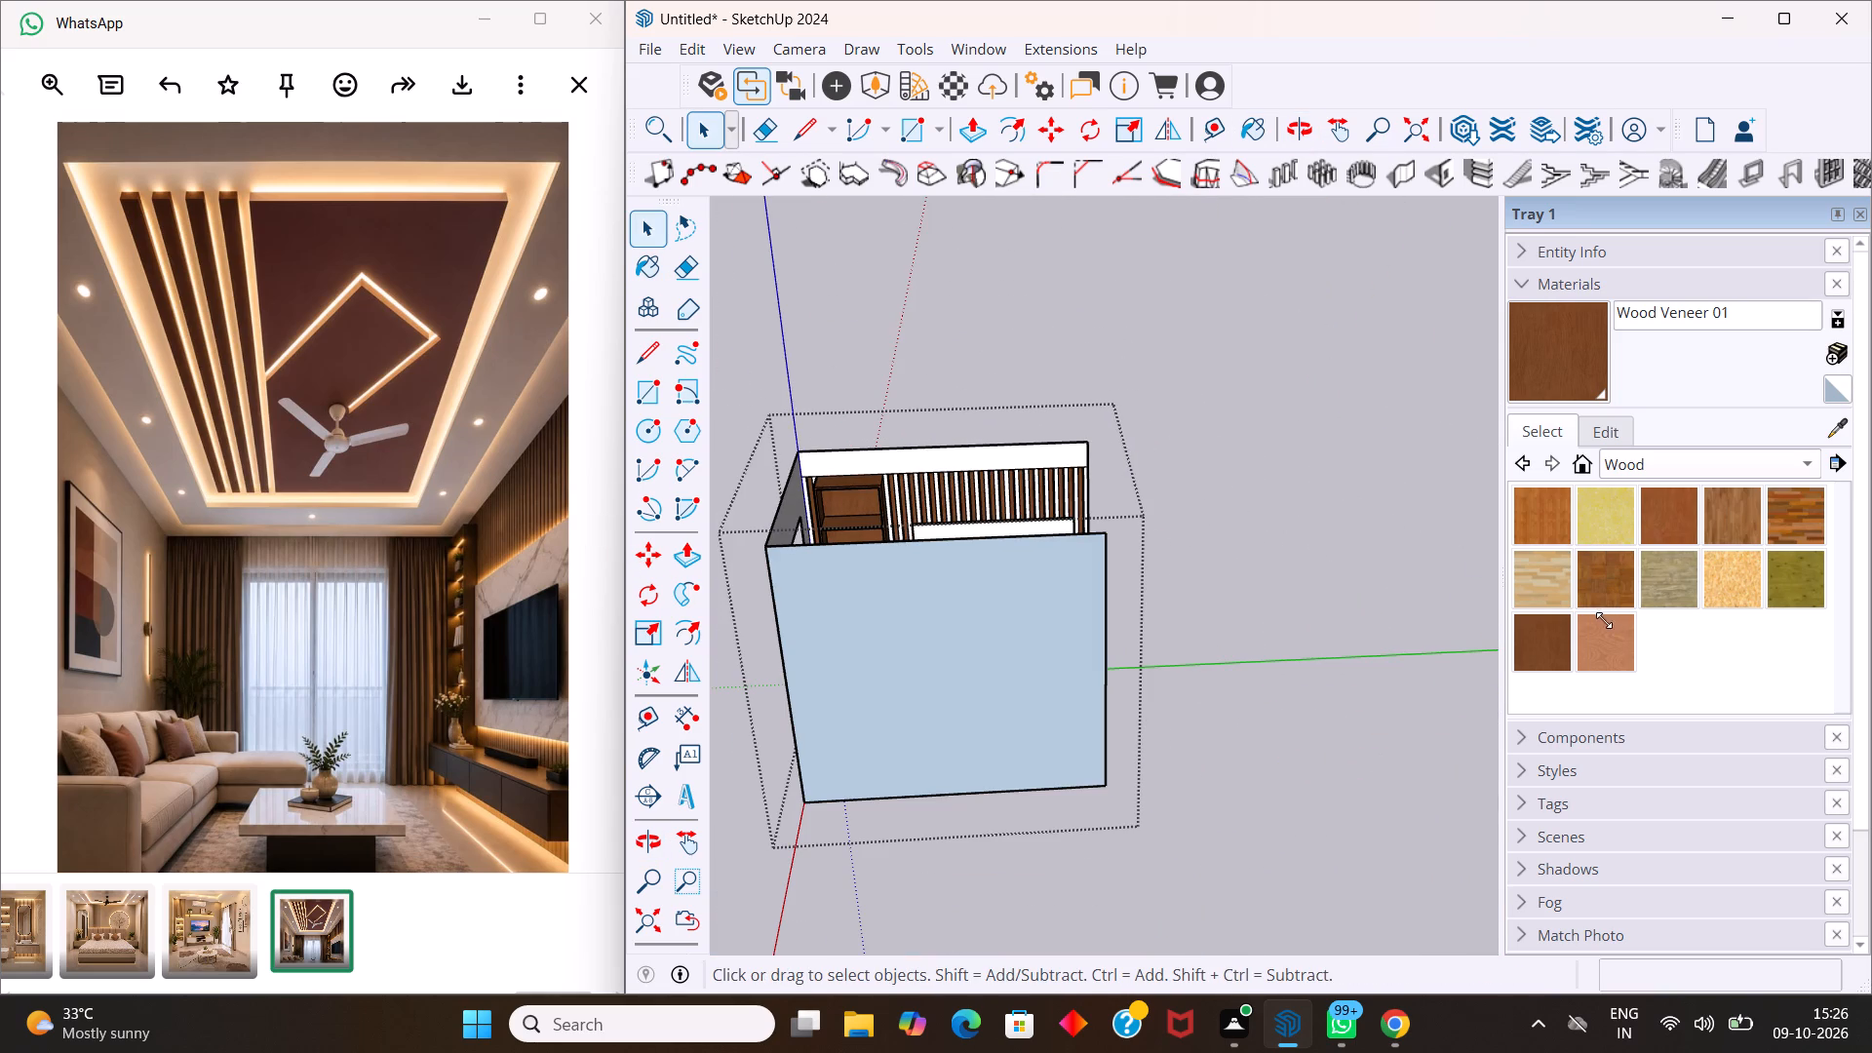
left_click(1667, 513)
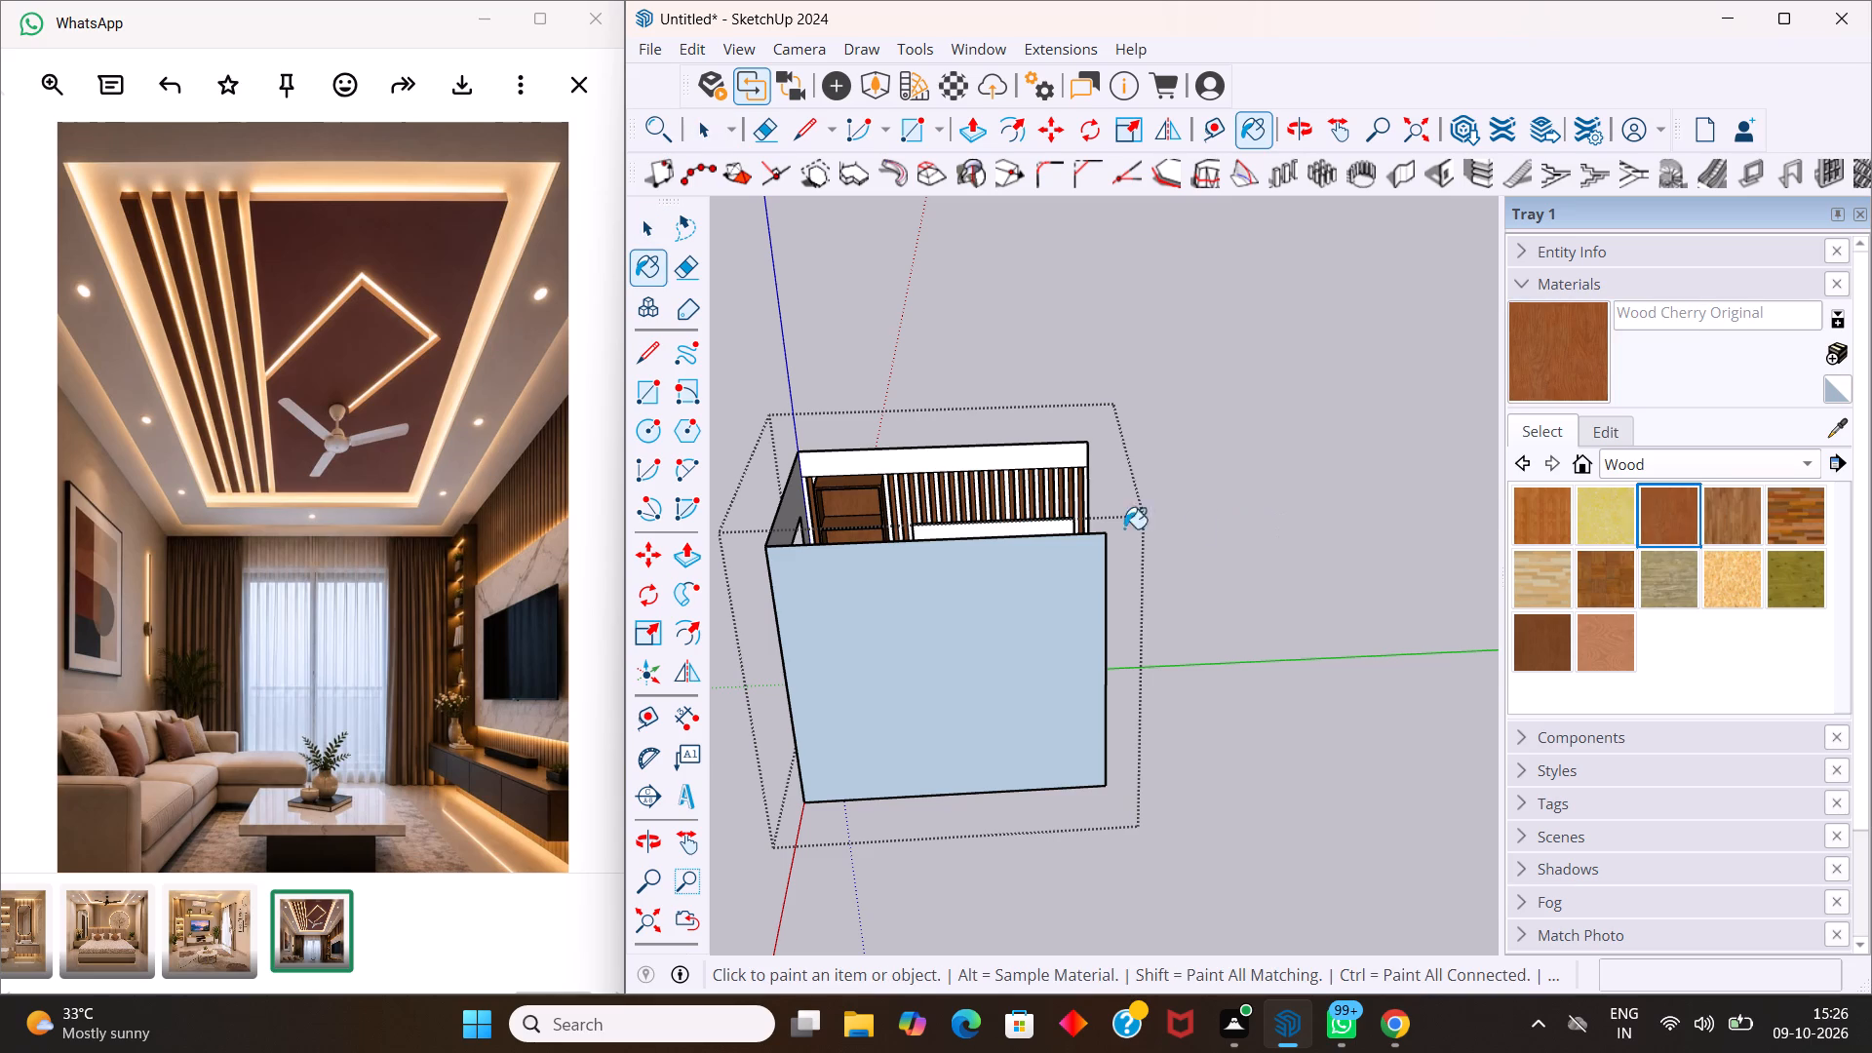
scroll(880, 500, "up", 17)
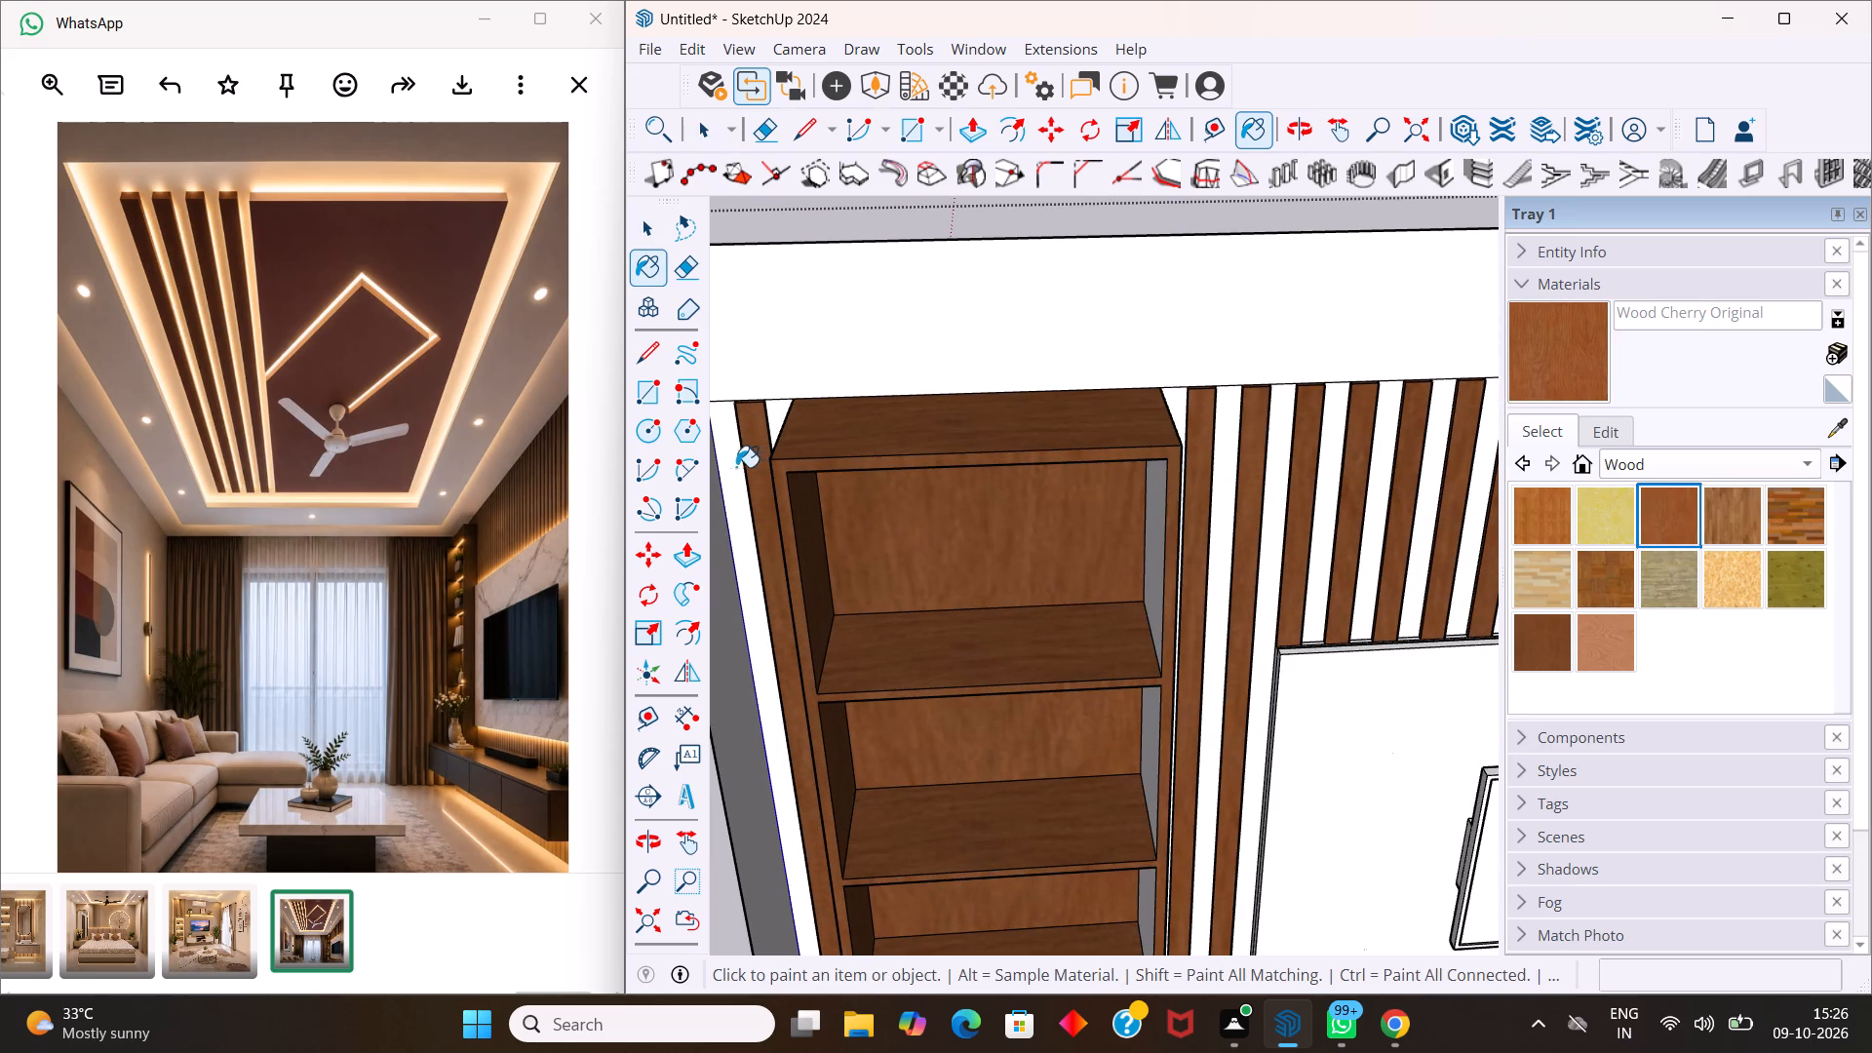
left_click(727, 467)
left_click(774, 424)
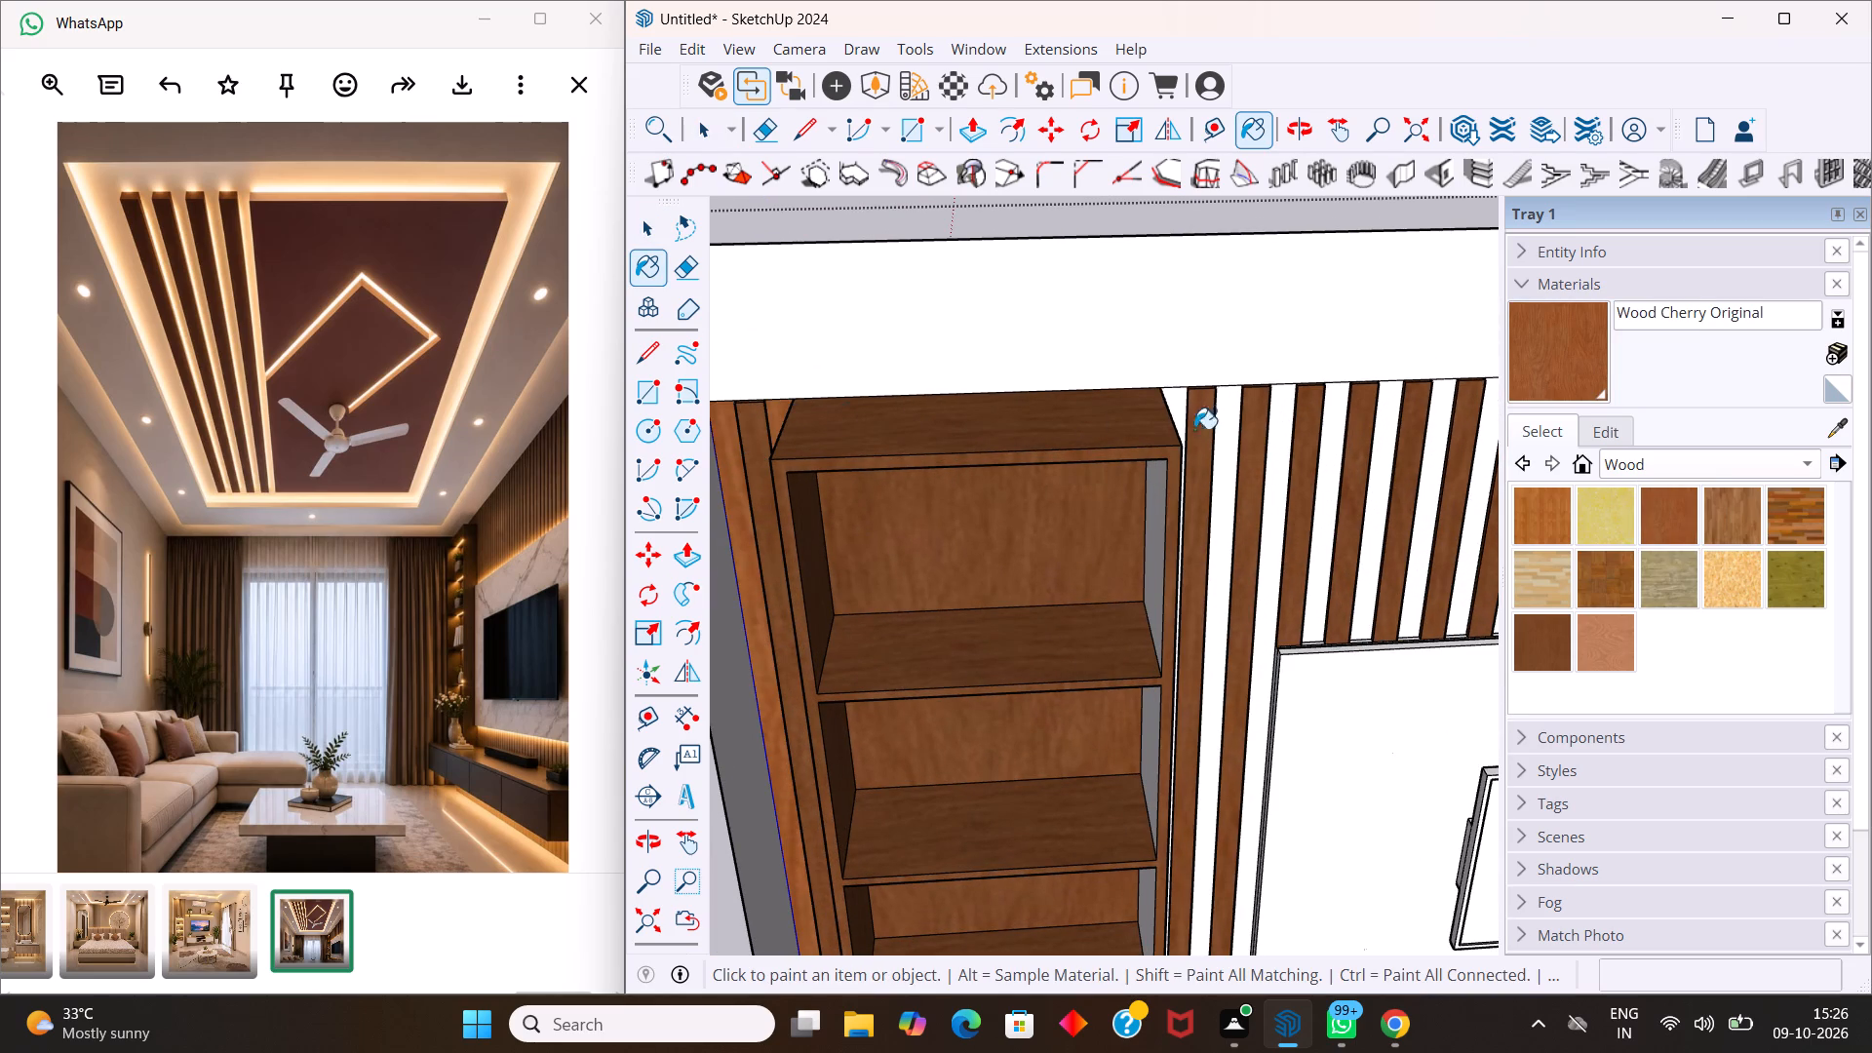
Paint the bare wall gaps between the slats from the bookshelf's TV side onto the first stretch above the TV panel with Wood Cherry Original.
middle_click_drag(1210, 423, 1127, 403)
left_click(1187, 400)
left_click(1249, 434)
left_click(1280, 437)
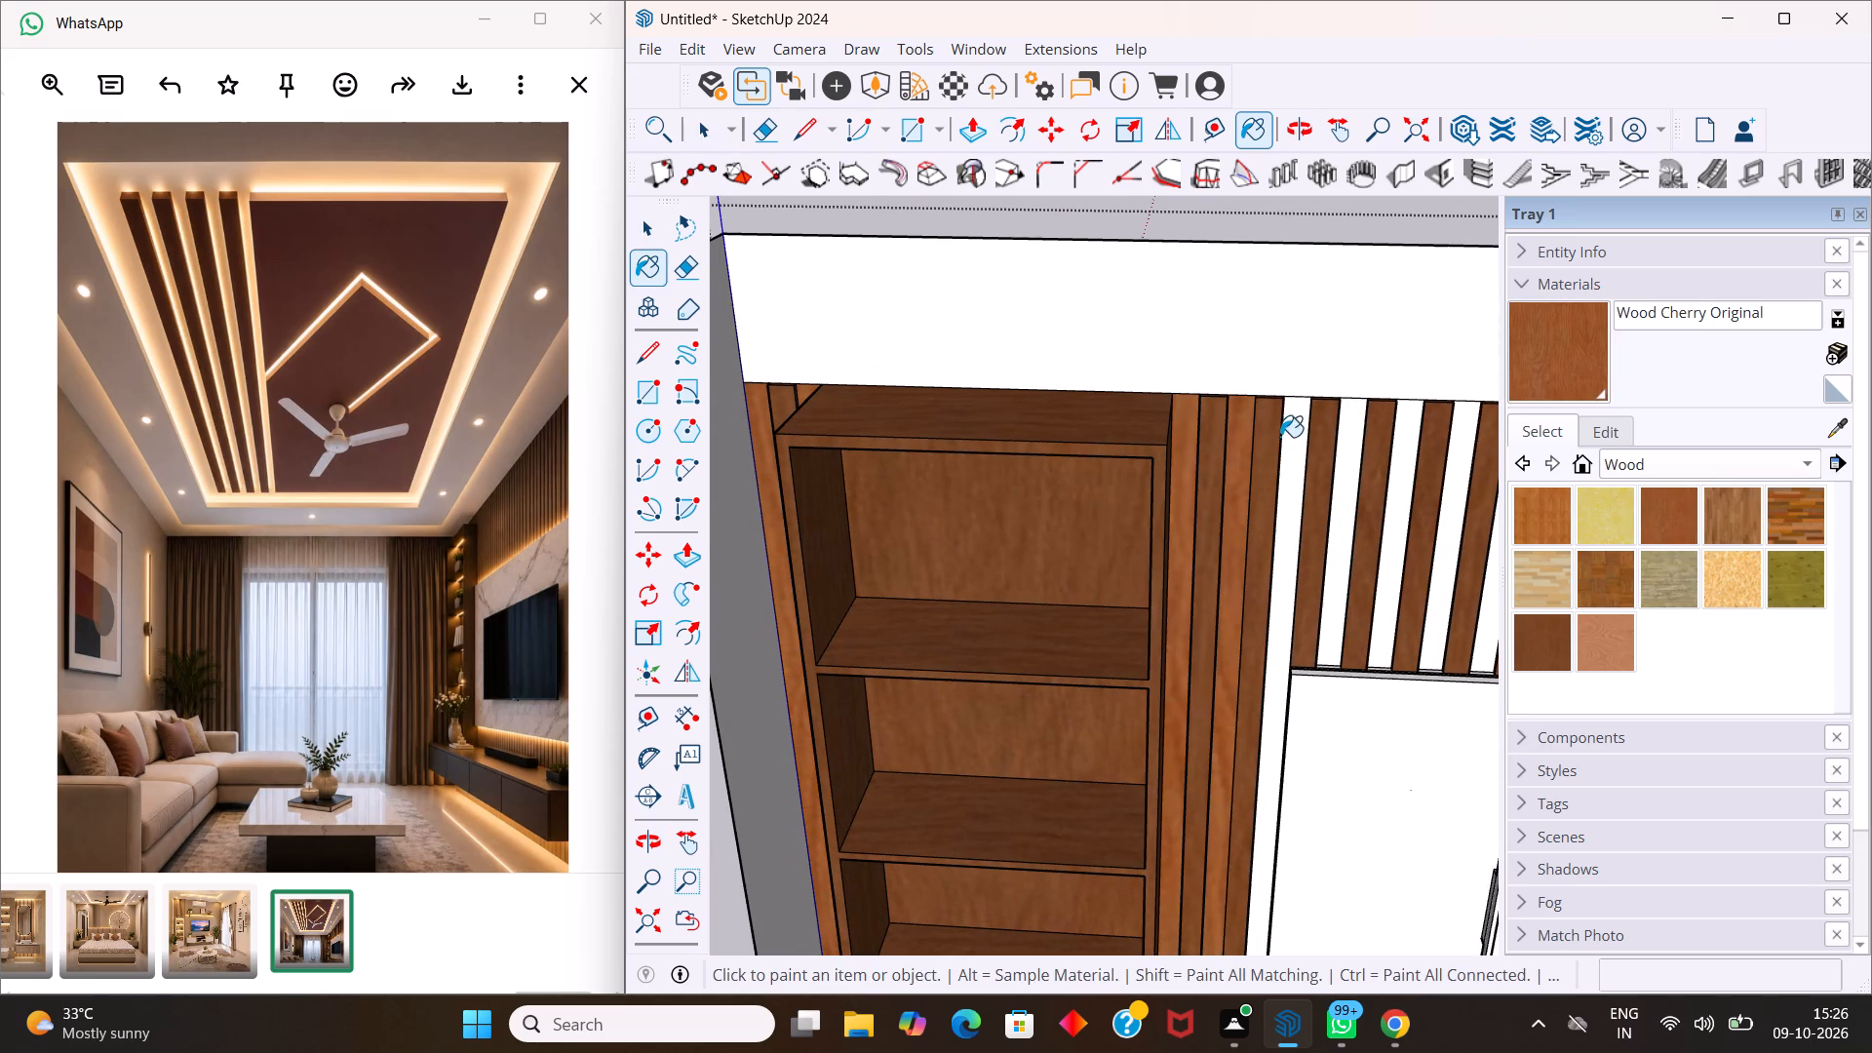
left_click(1288, 434)
left_click(1343, 432)
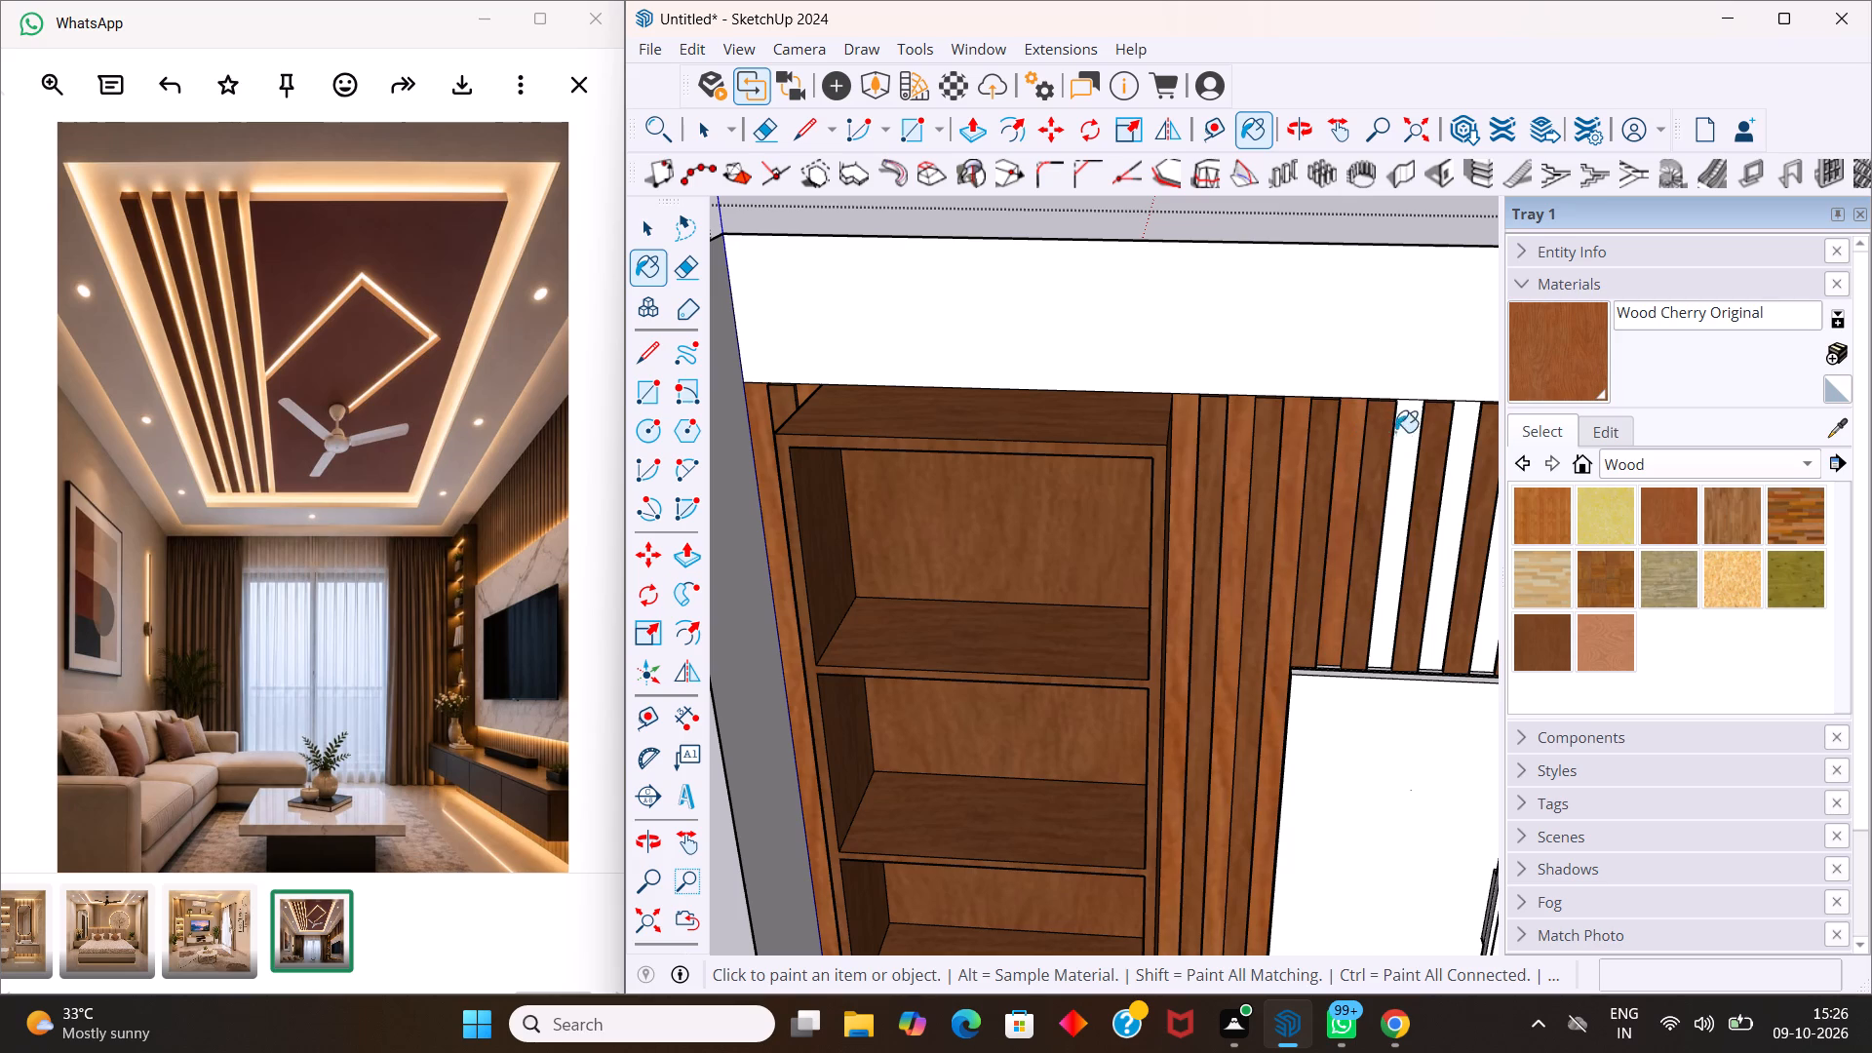
left_click(1404, 431)
left_click(1459, 440)
Continue Wood Cherry Original across the next seven bare wall gaps between the slats above the TV panel.
scroll(1314, 440, "down", 12)
scroll(1372, 466, "up", 11)
left_click(1084, 506)
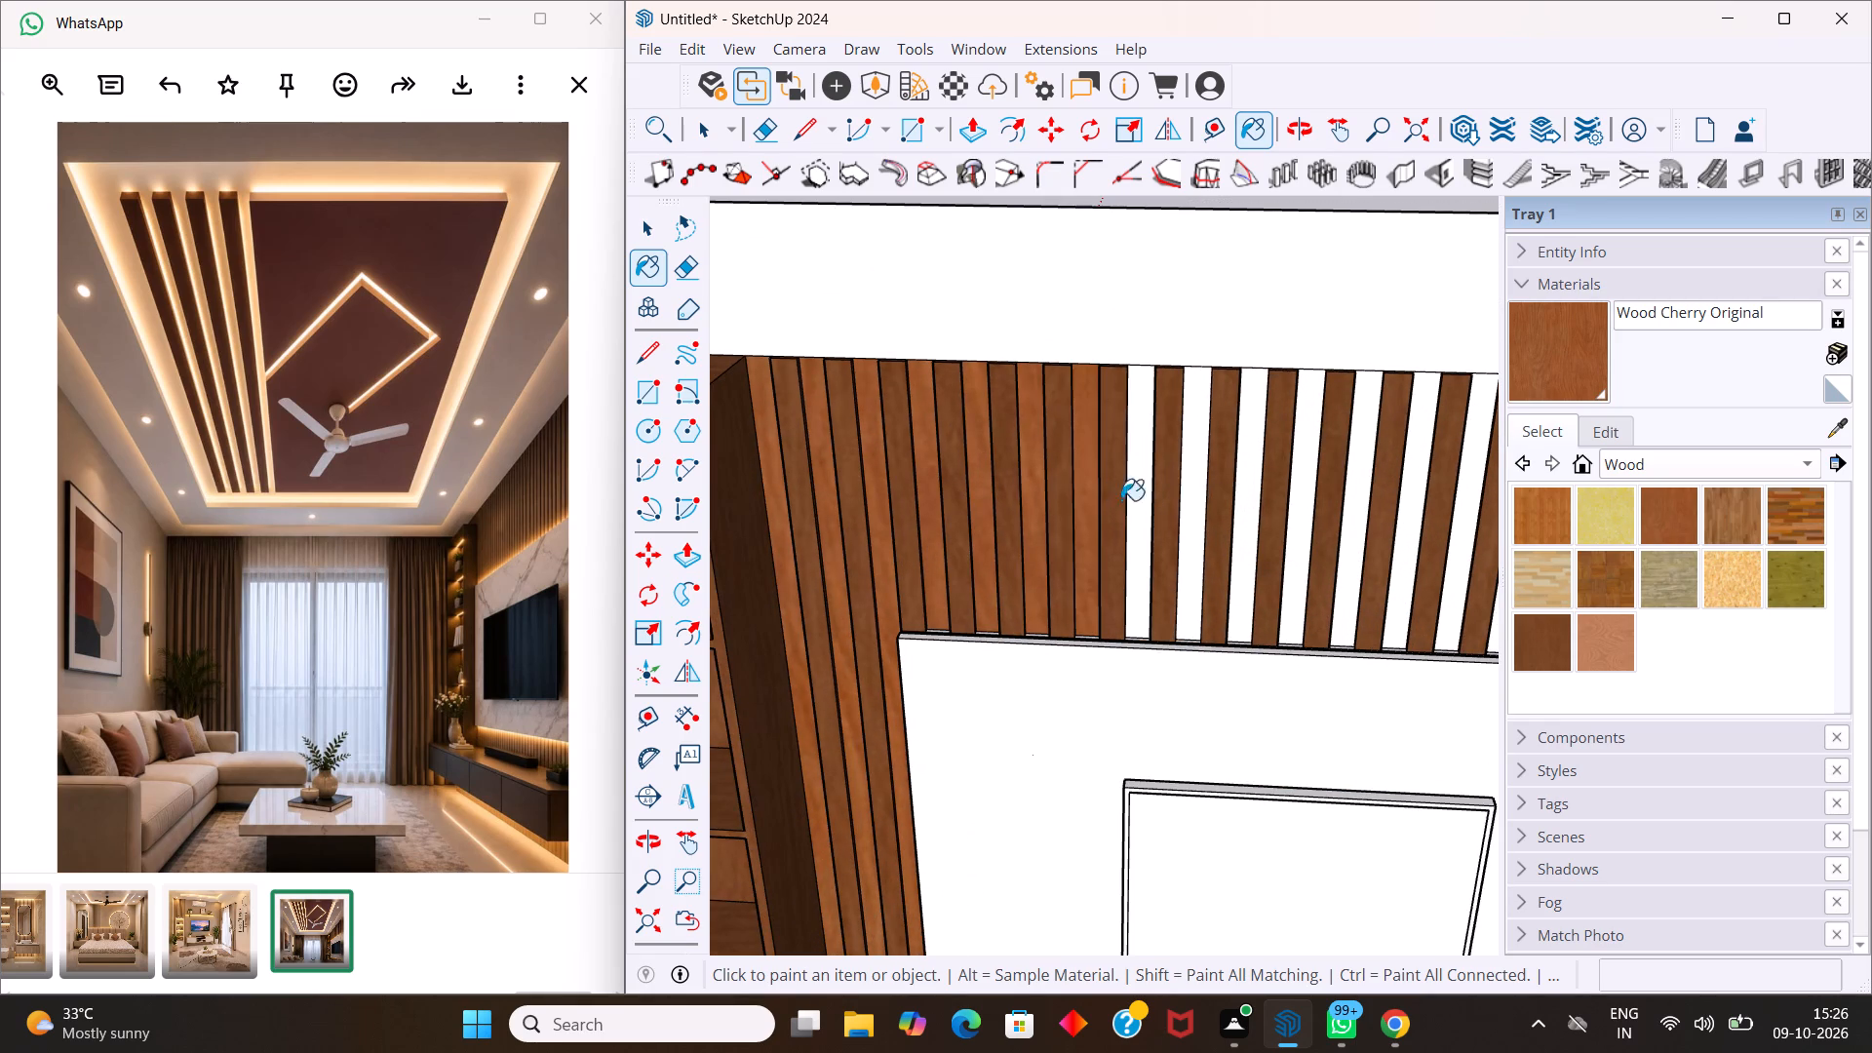
left_click(1134, 495)
left_click(1198, 481)
left_click(1256, 463)
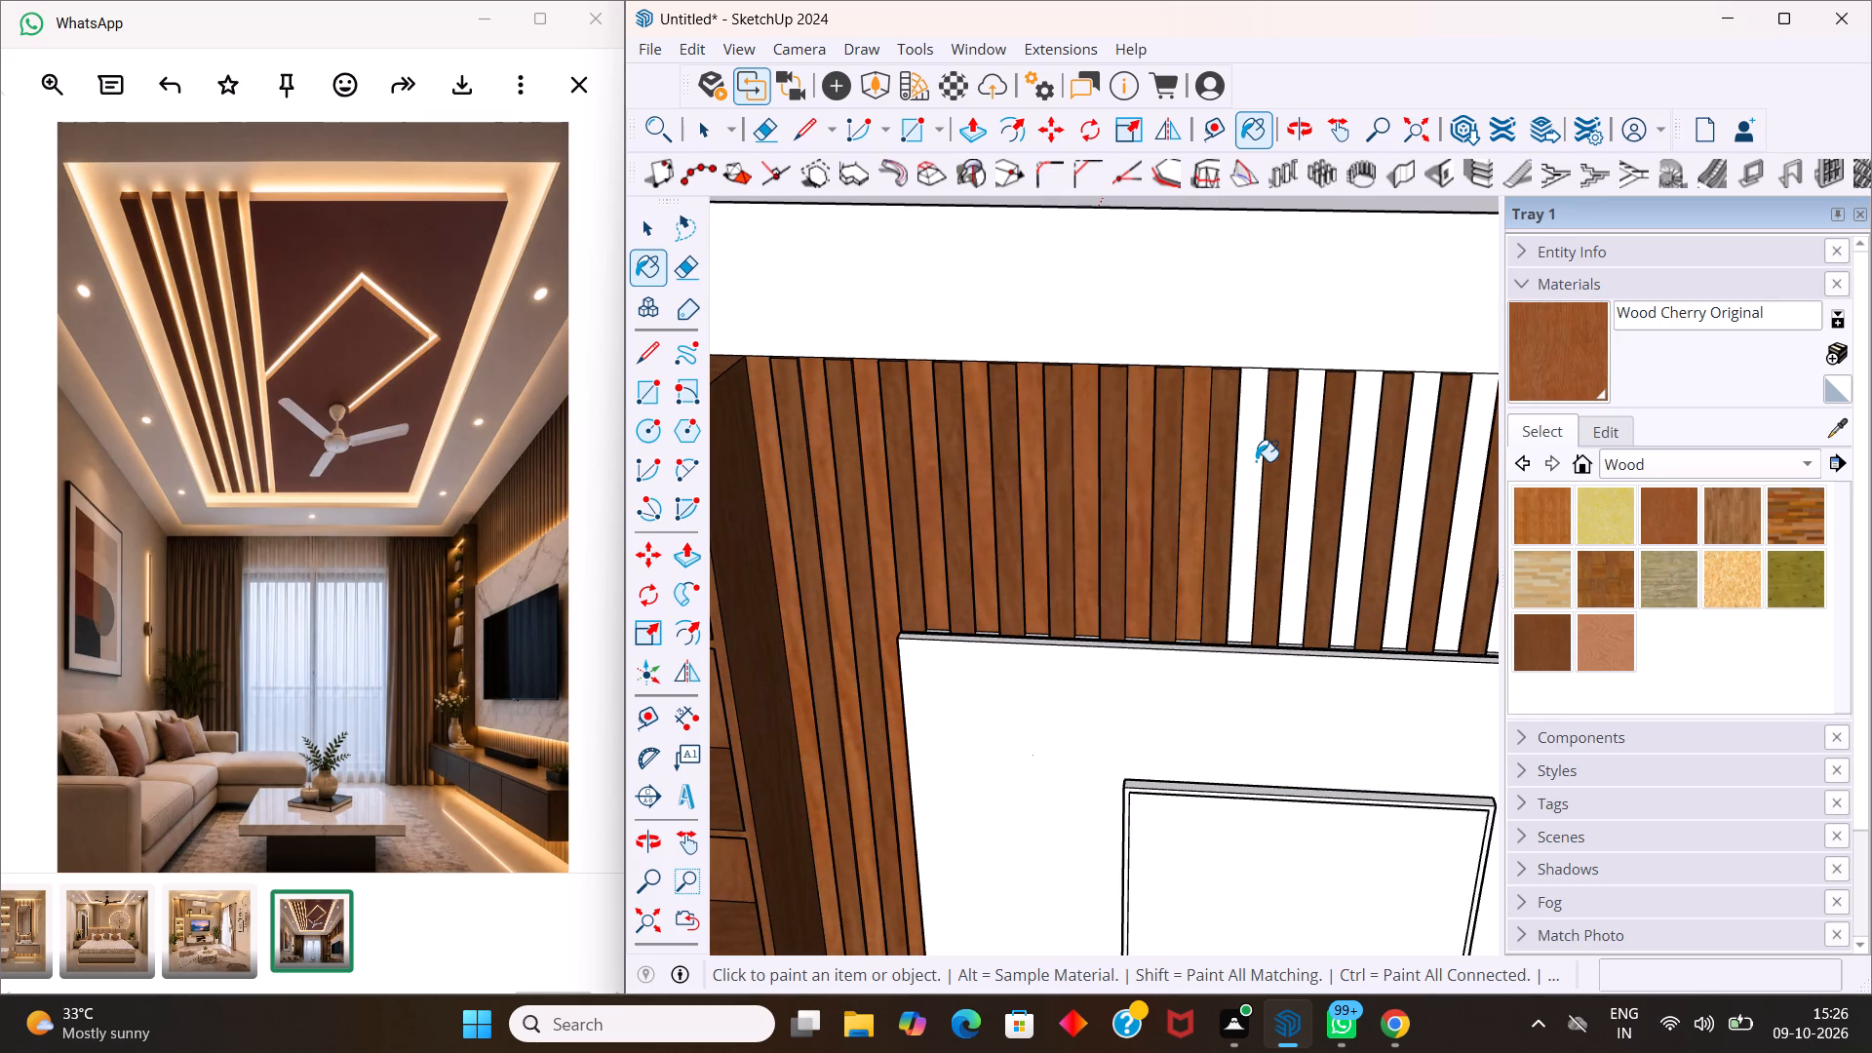
left_click(1299, 454)
left_click(1357, 451)
left_click(1410, 450)
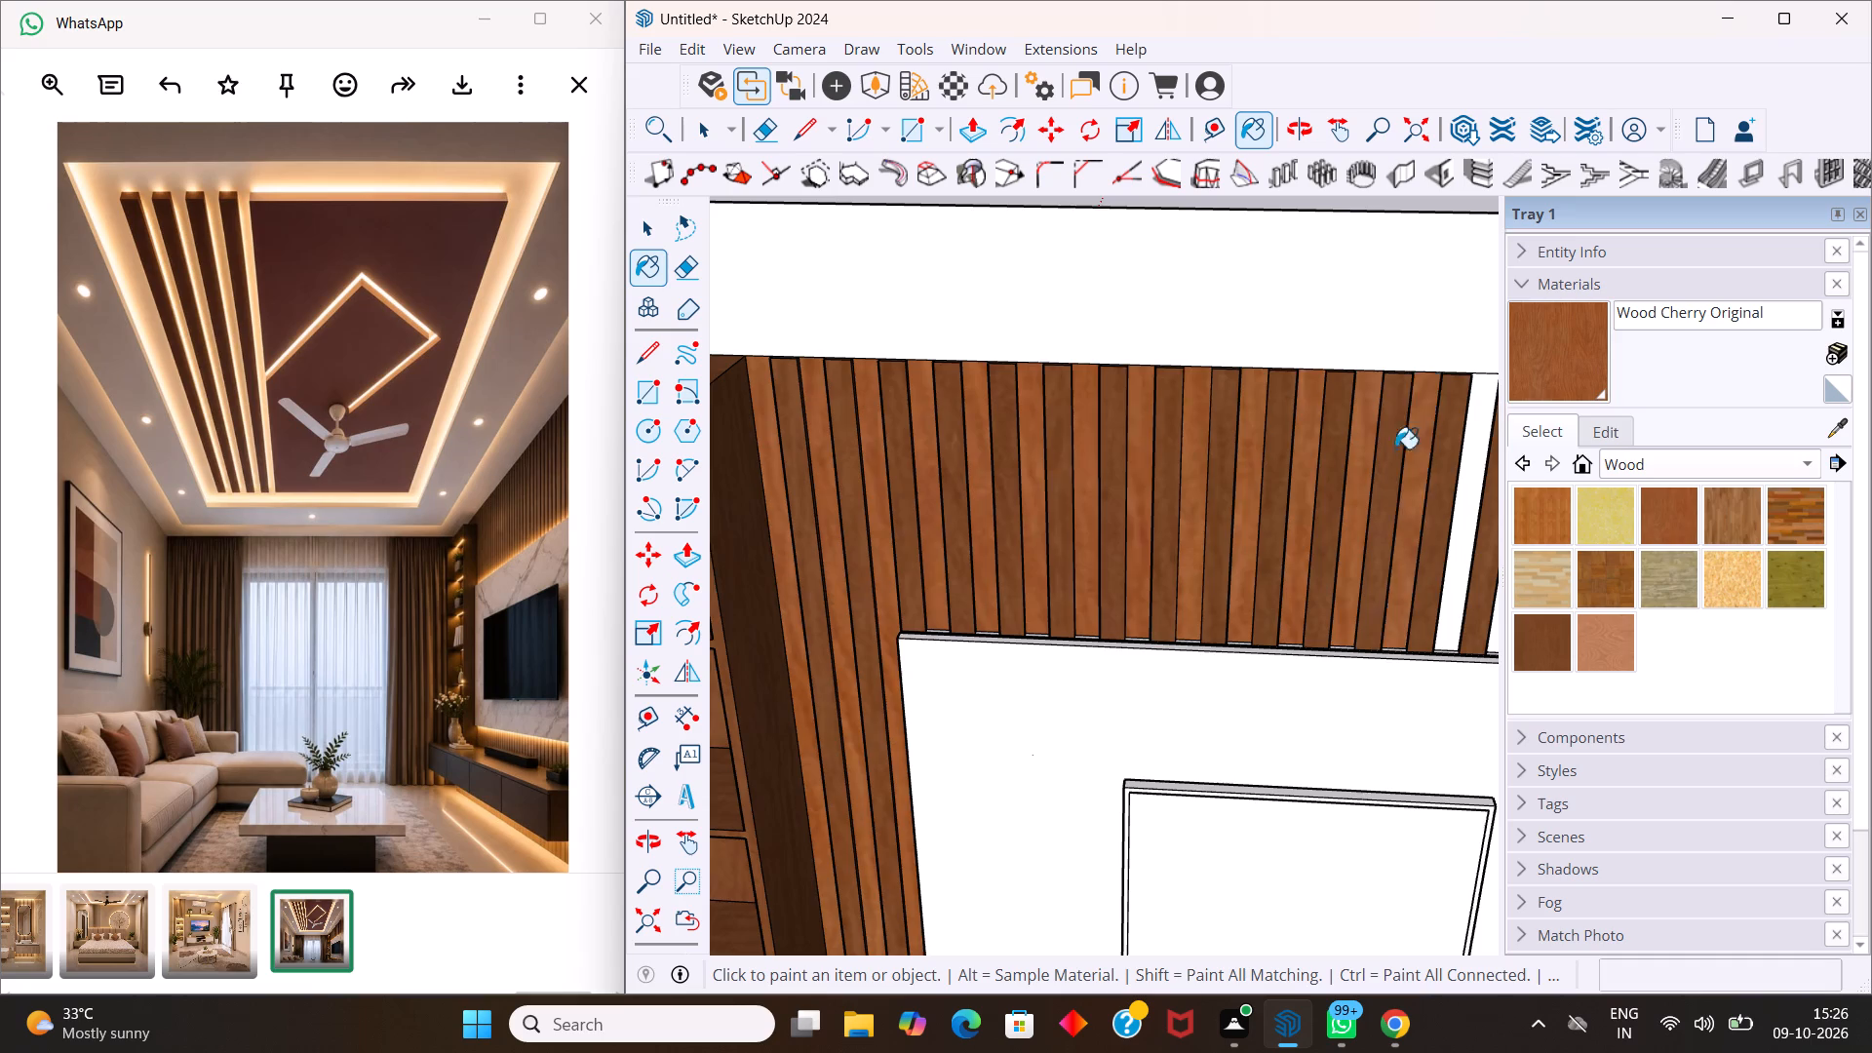
Paint the remaining bare wall gaps between the slats with Wood Cherry Original, working inward from the wall's open end, and leave the group.
scroll(1289, 444, "down", 17)
scroll(1339, 445, "up", 12)
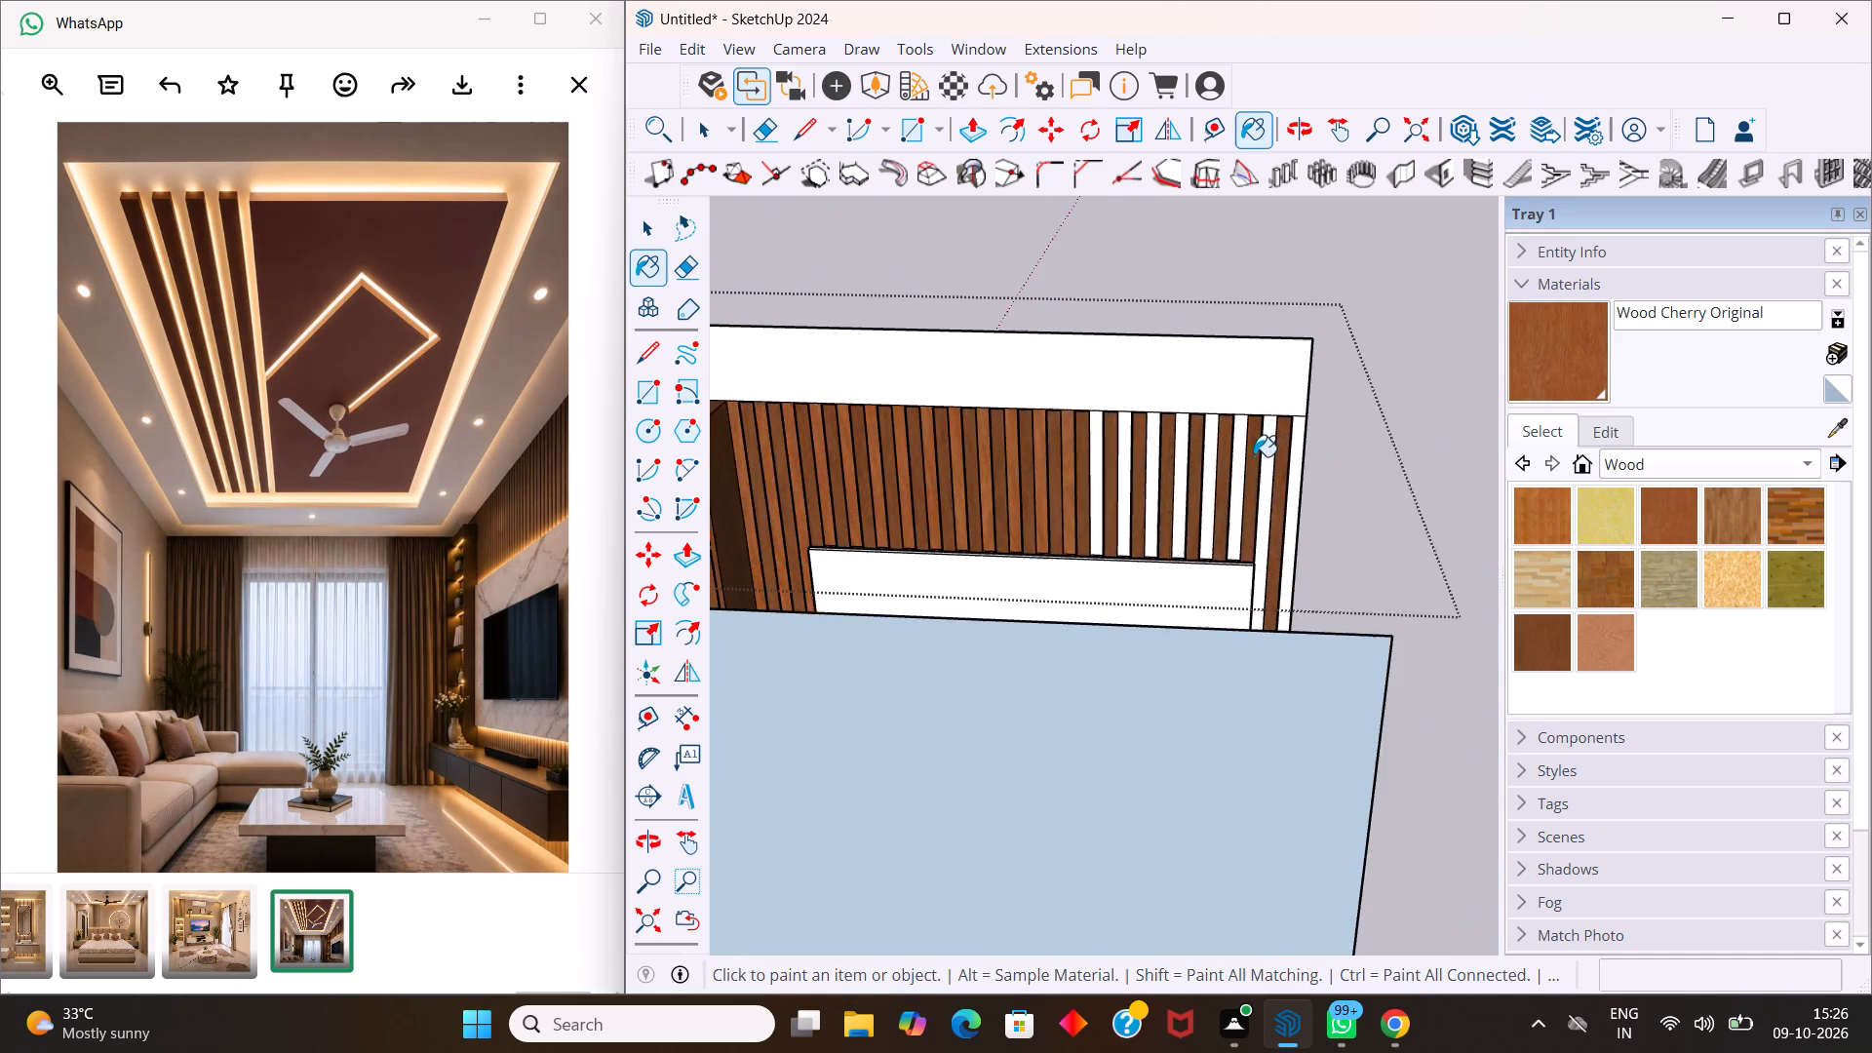
scroll(1254, 456, "up", 8)
left_click(1326, 425)
left_click(1255, 448)
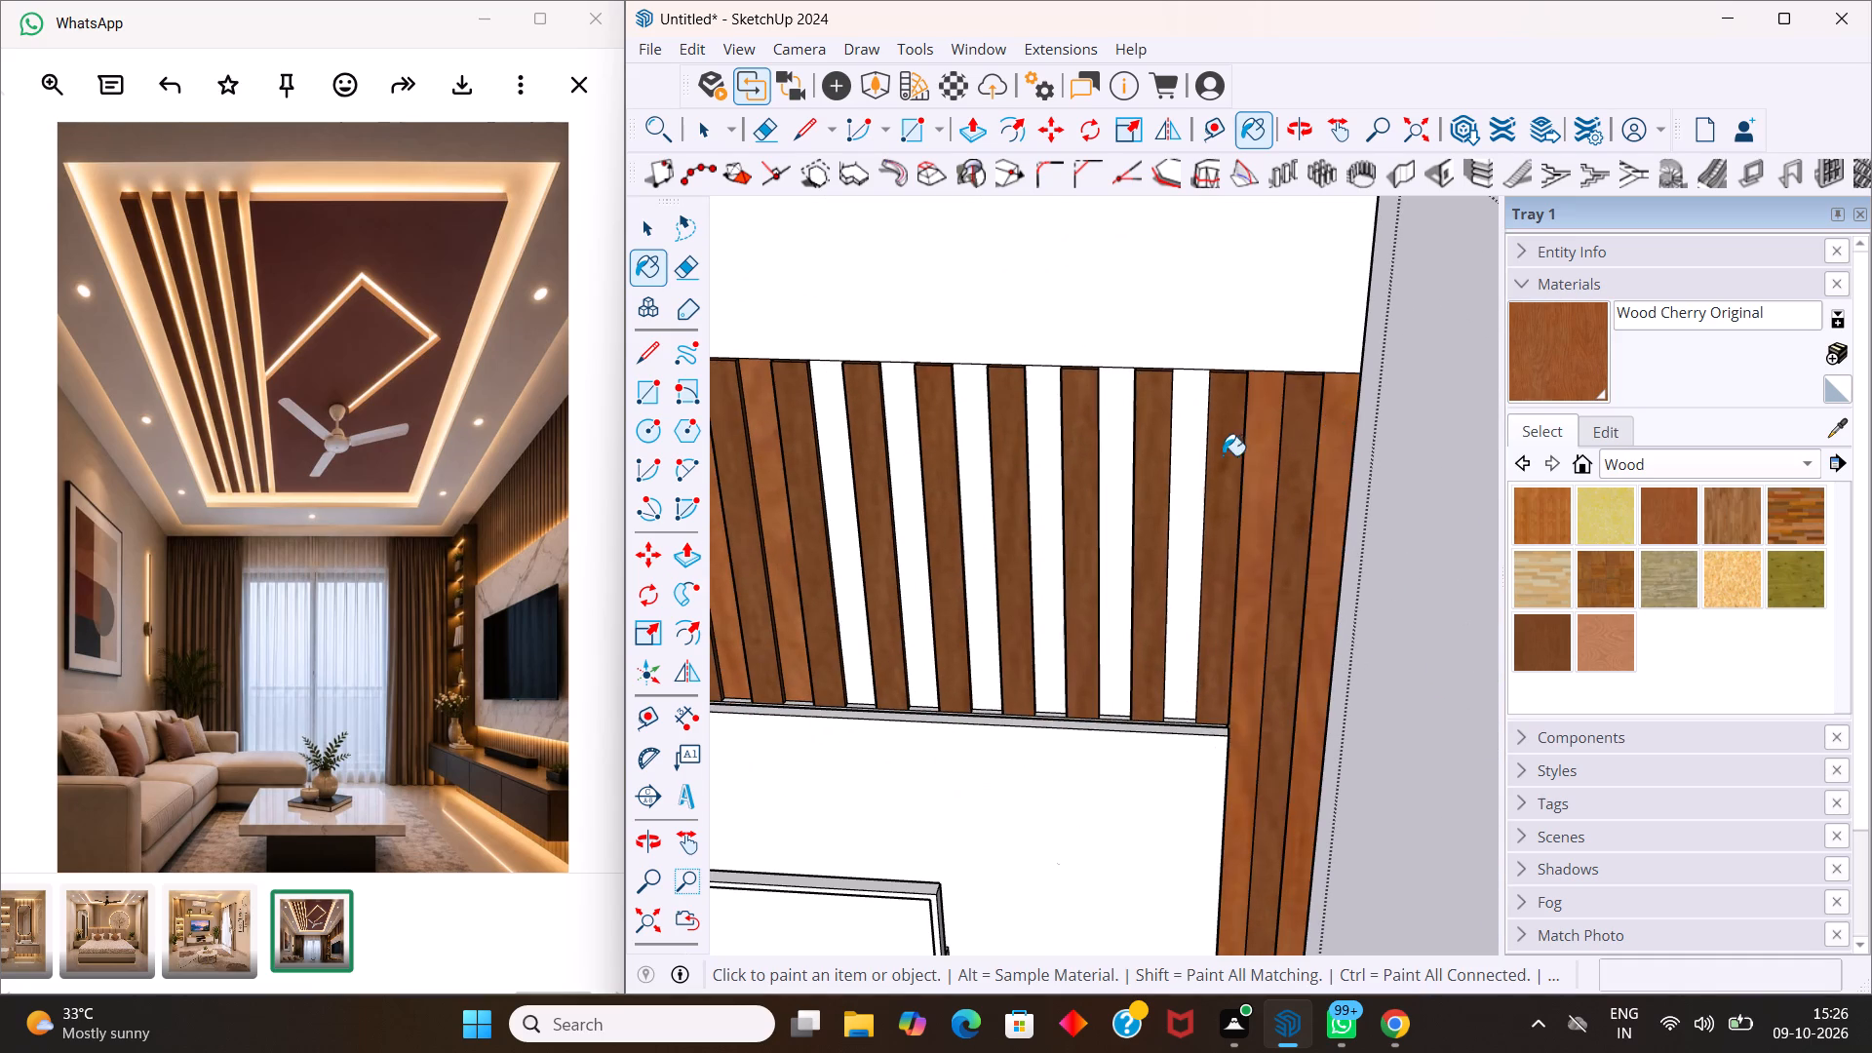
left_click(1195, 468)
left_click(1111, 486)
left_click(1045, 498)
left_click(959, 510)
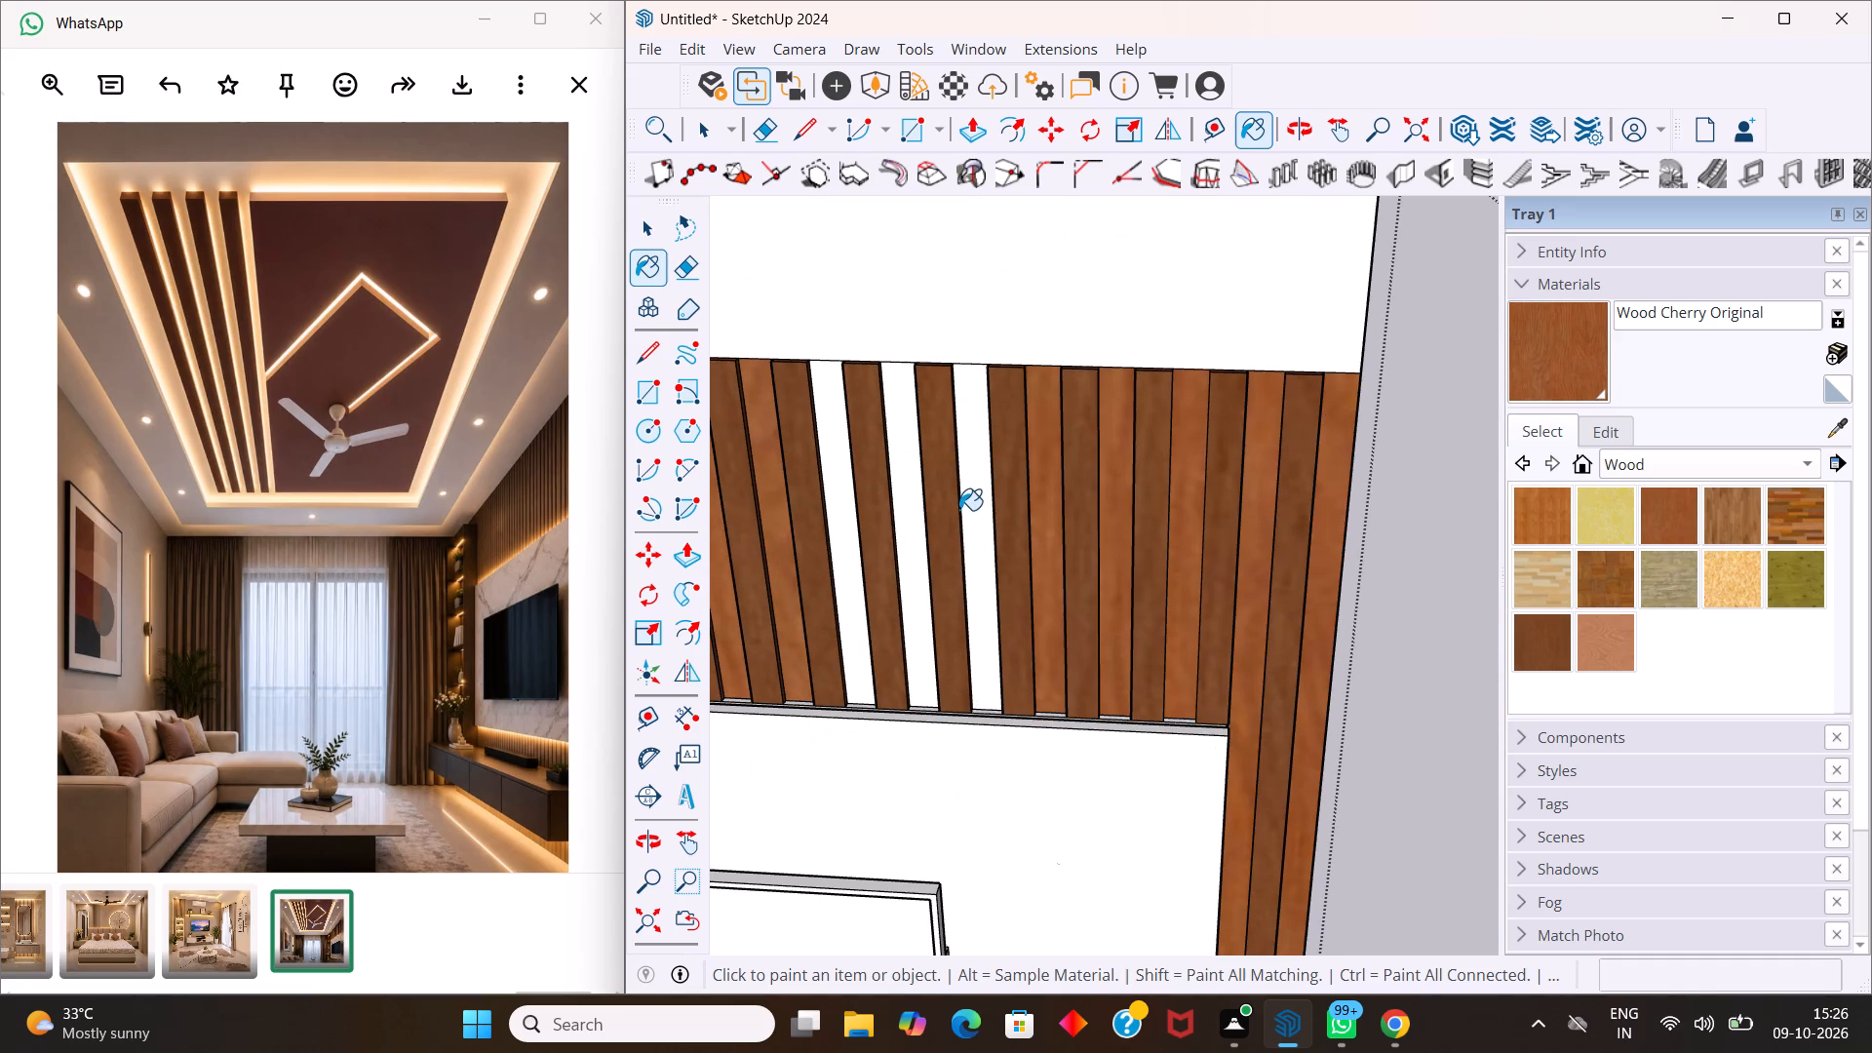
left_click(974, 510)
left_click(912, 513)
left_click(837, 532)
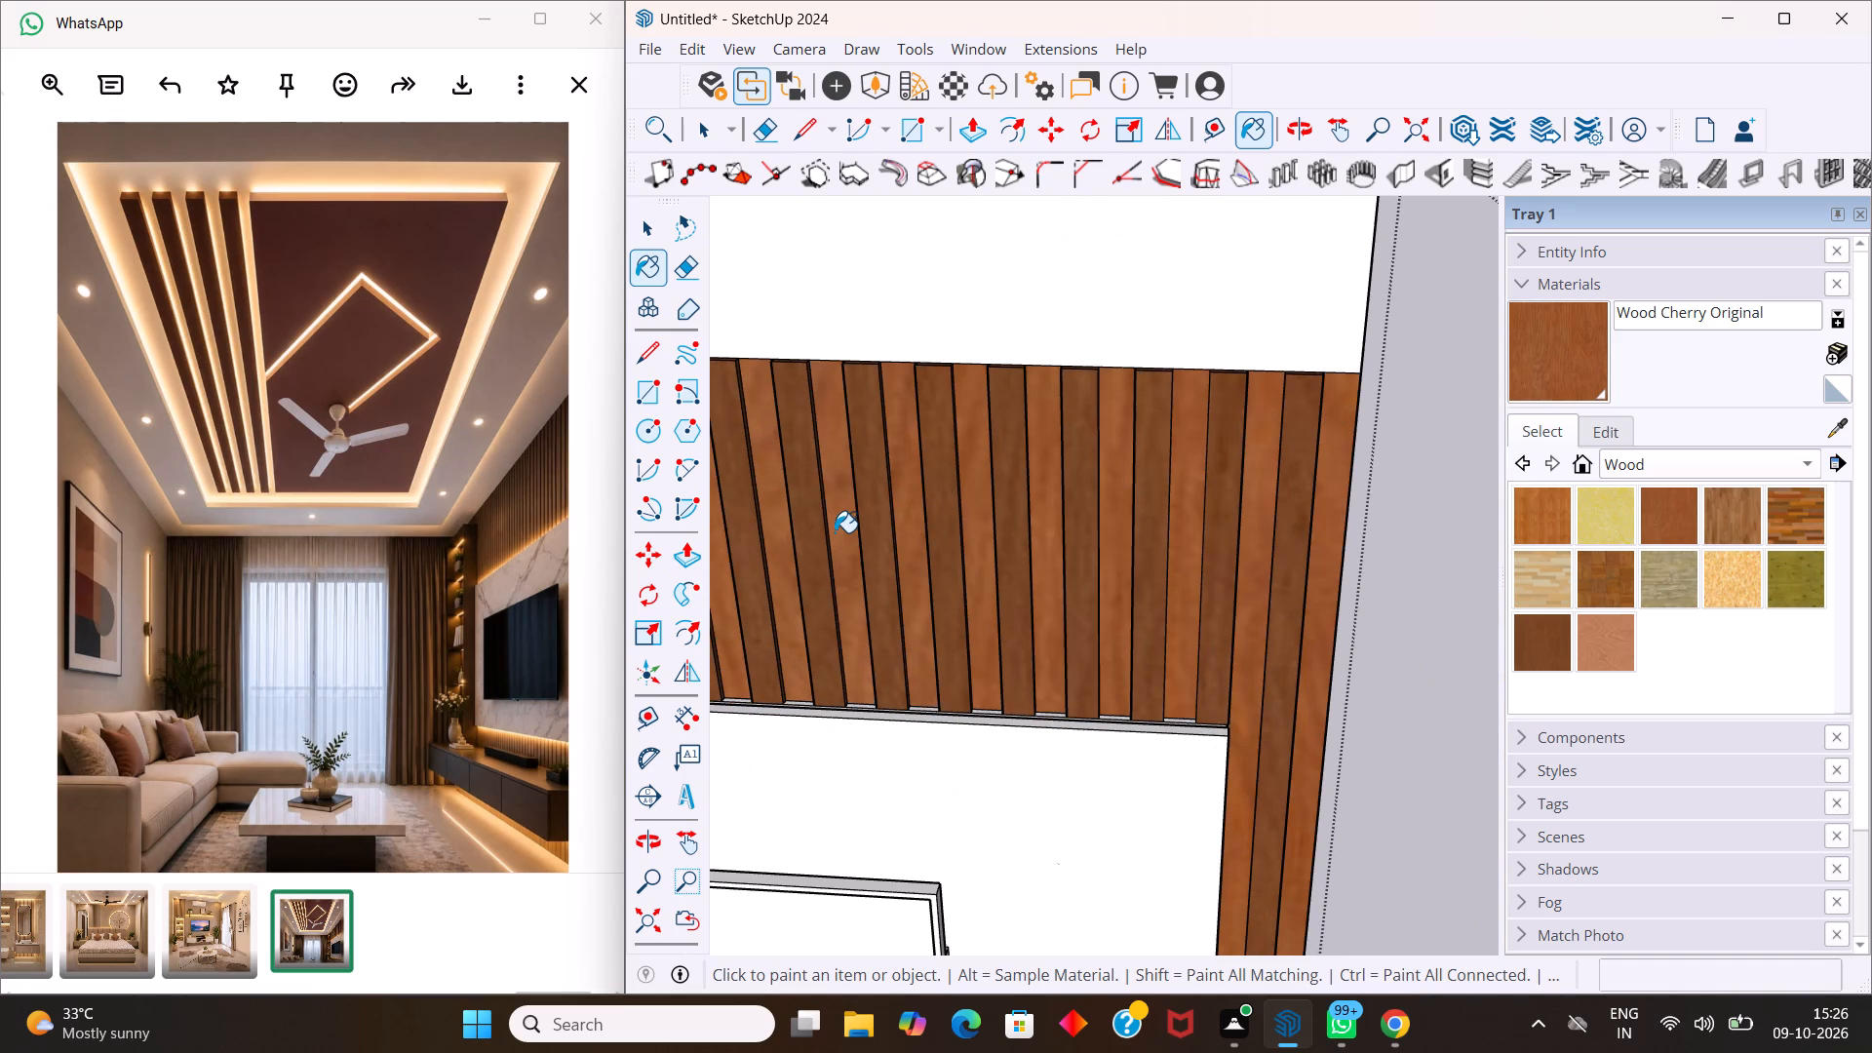
key("space")
key("Escape")
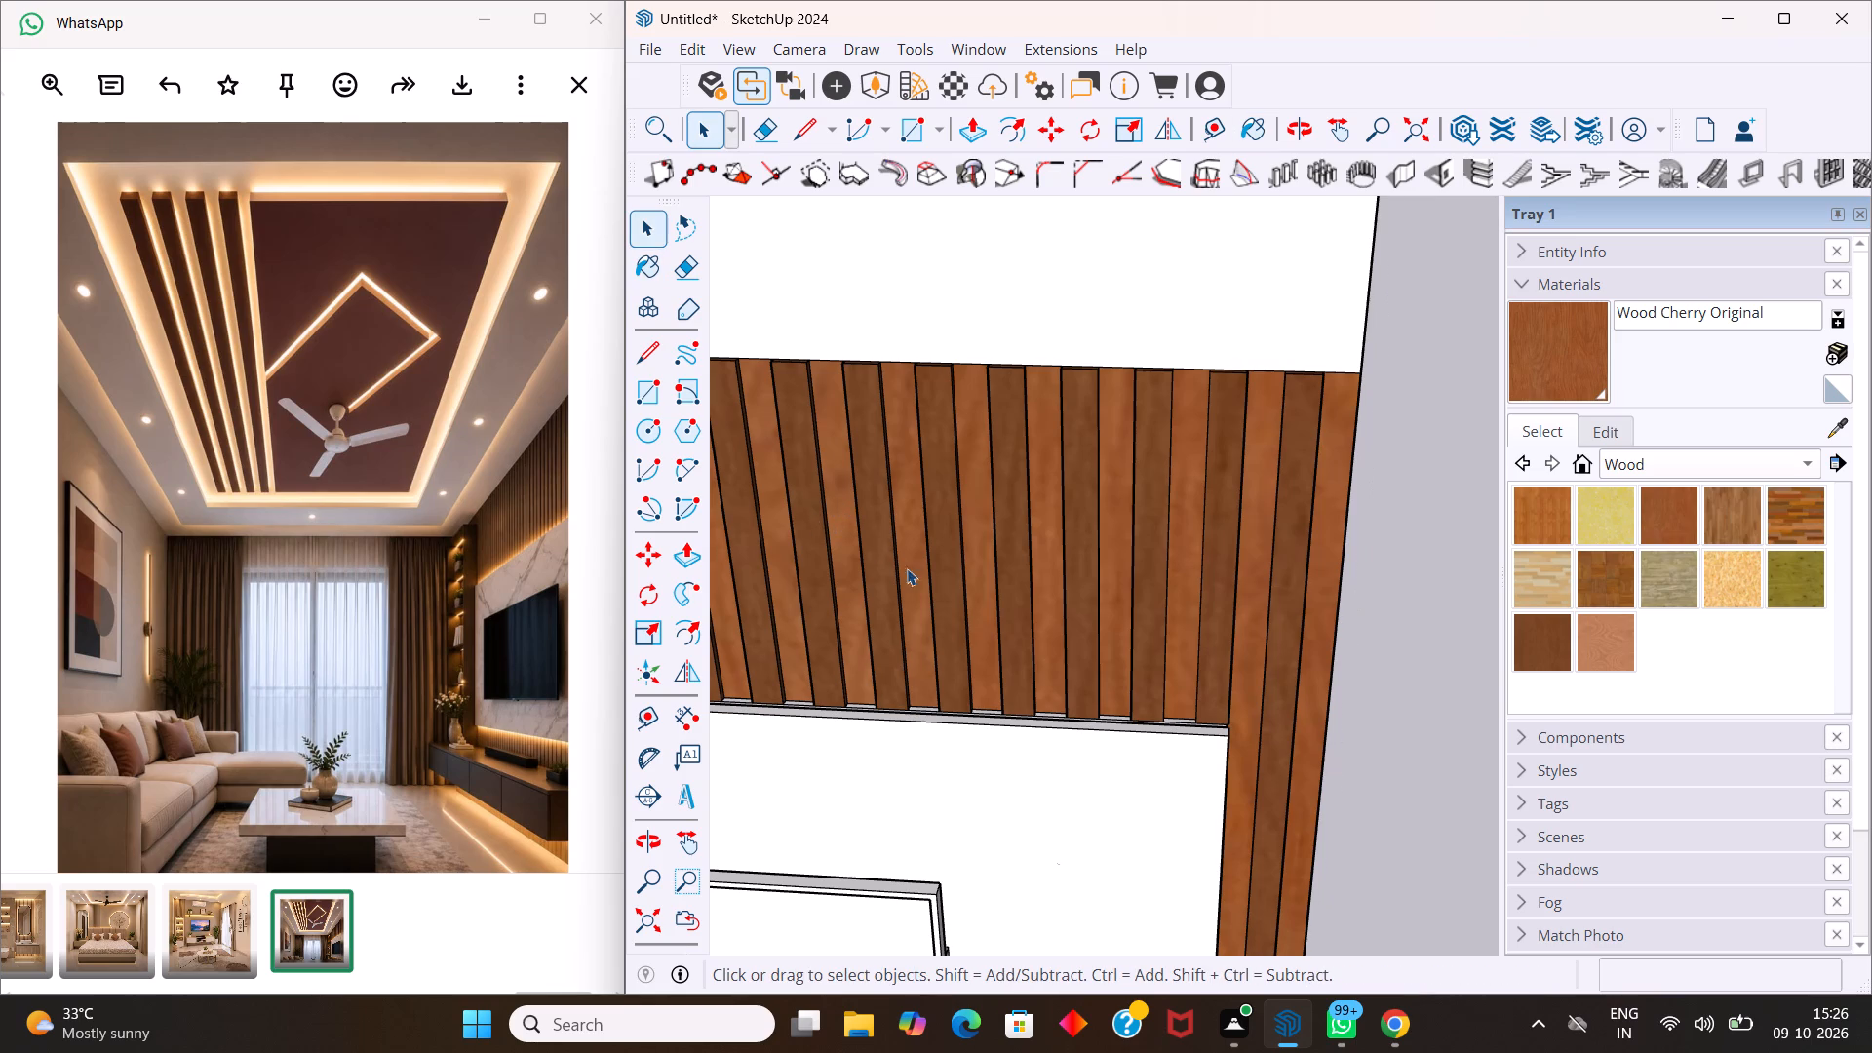
Examine the painted slats and wall gaps from below and along the TV wall.
middle_click_drag(910, 570, 921, 760)
scroll(914, 677, "up", 5)
middle_click_drag(911, 657, 912, 824)
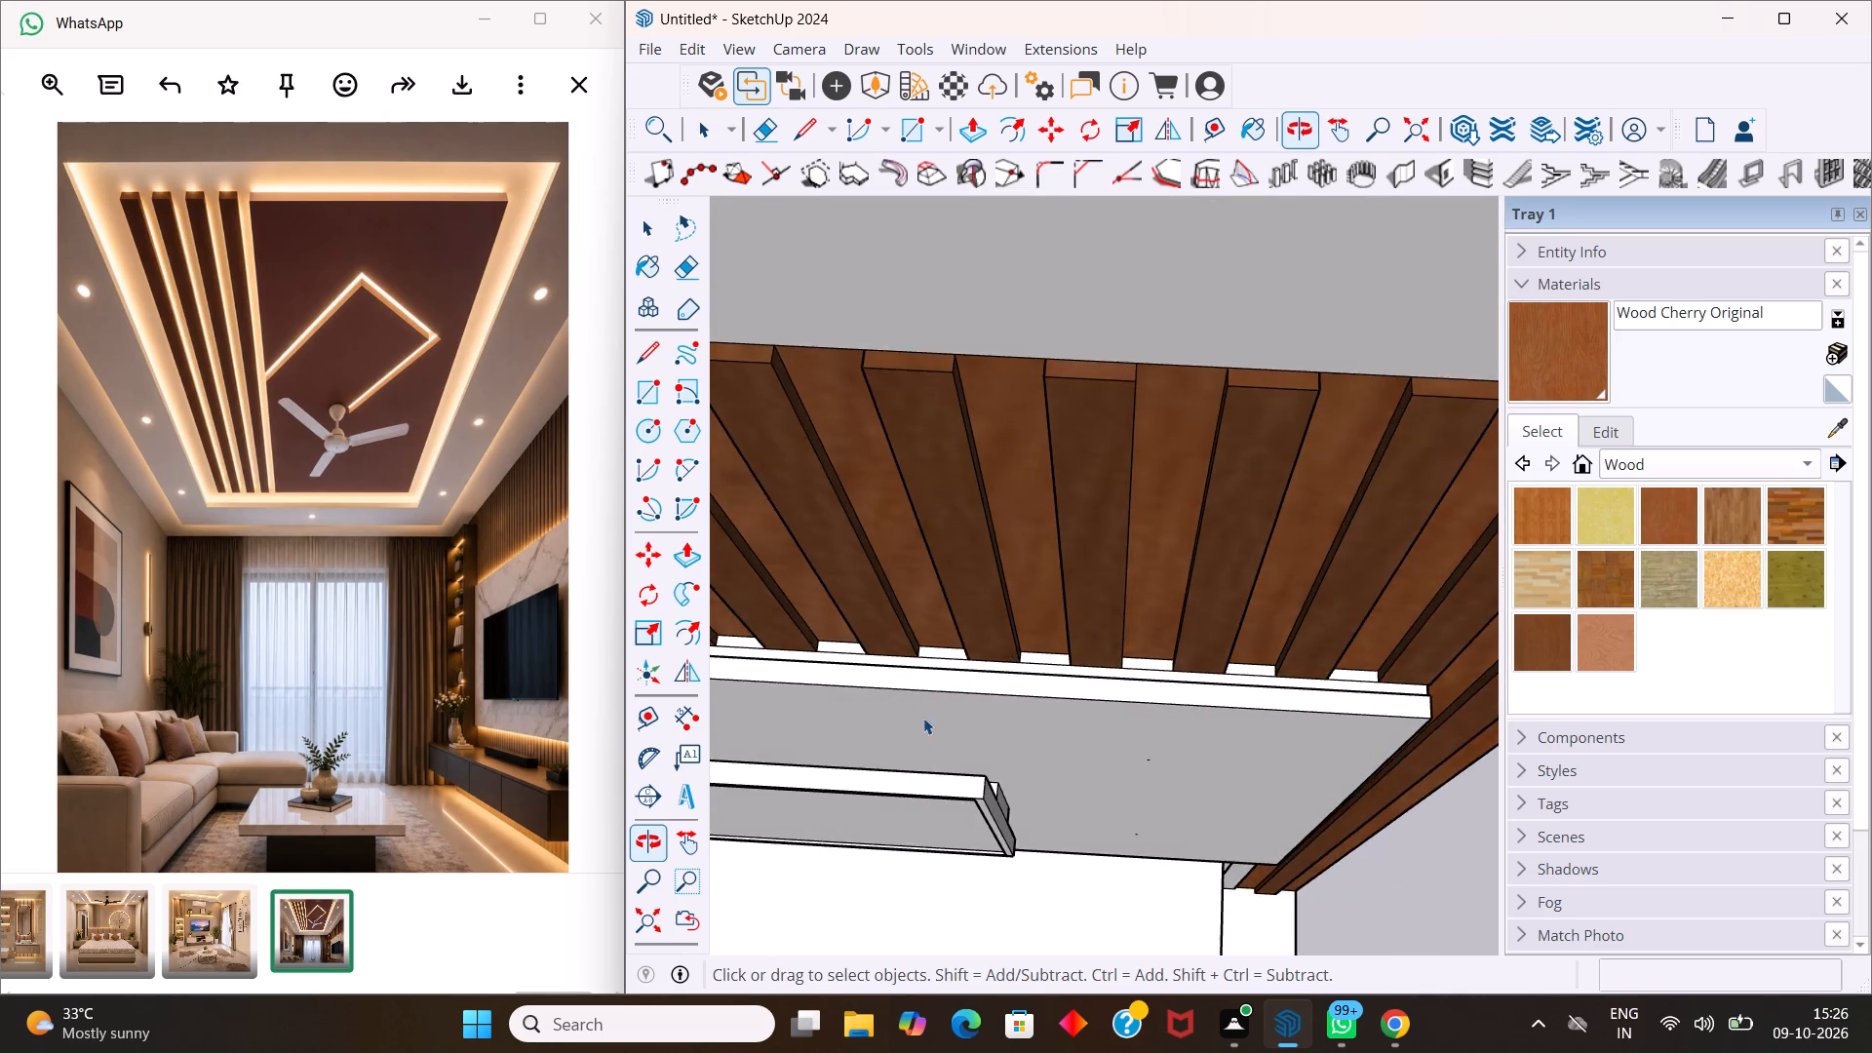
scroll(925, 698, "up", 6)
scroll(953, 646, "down", 16)
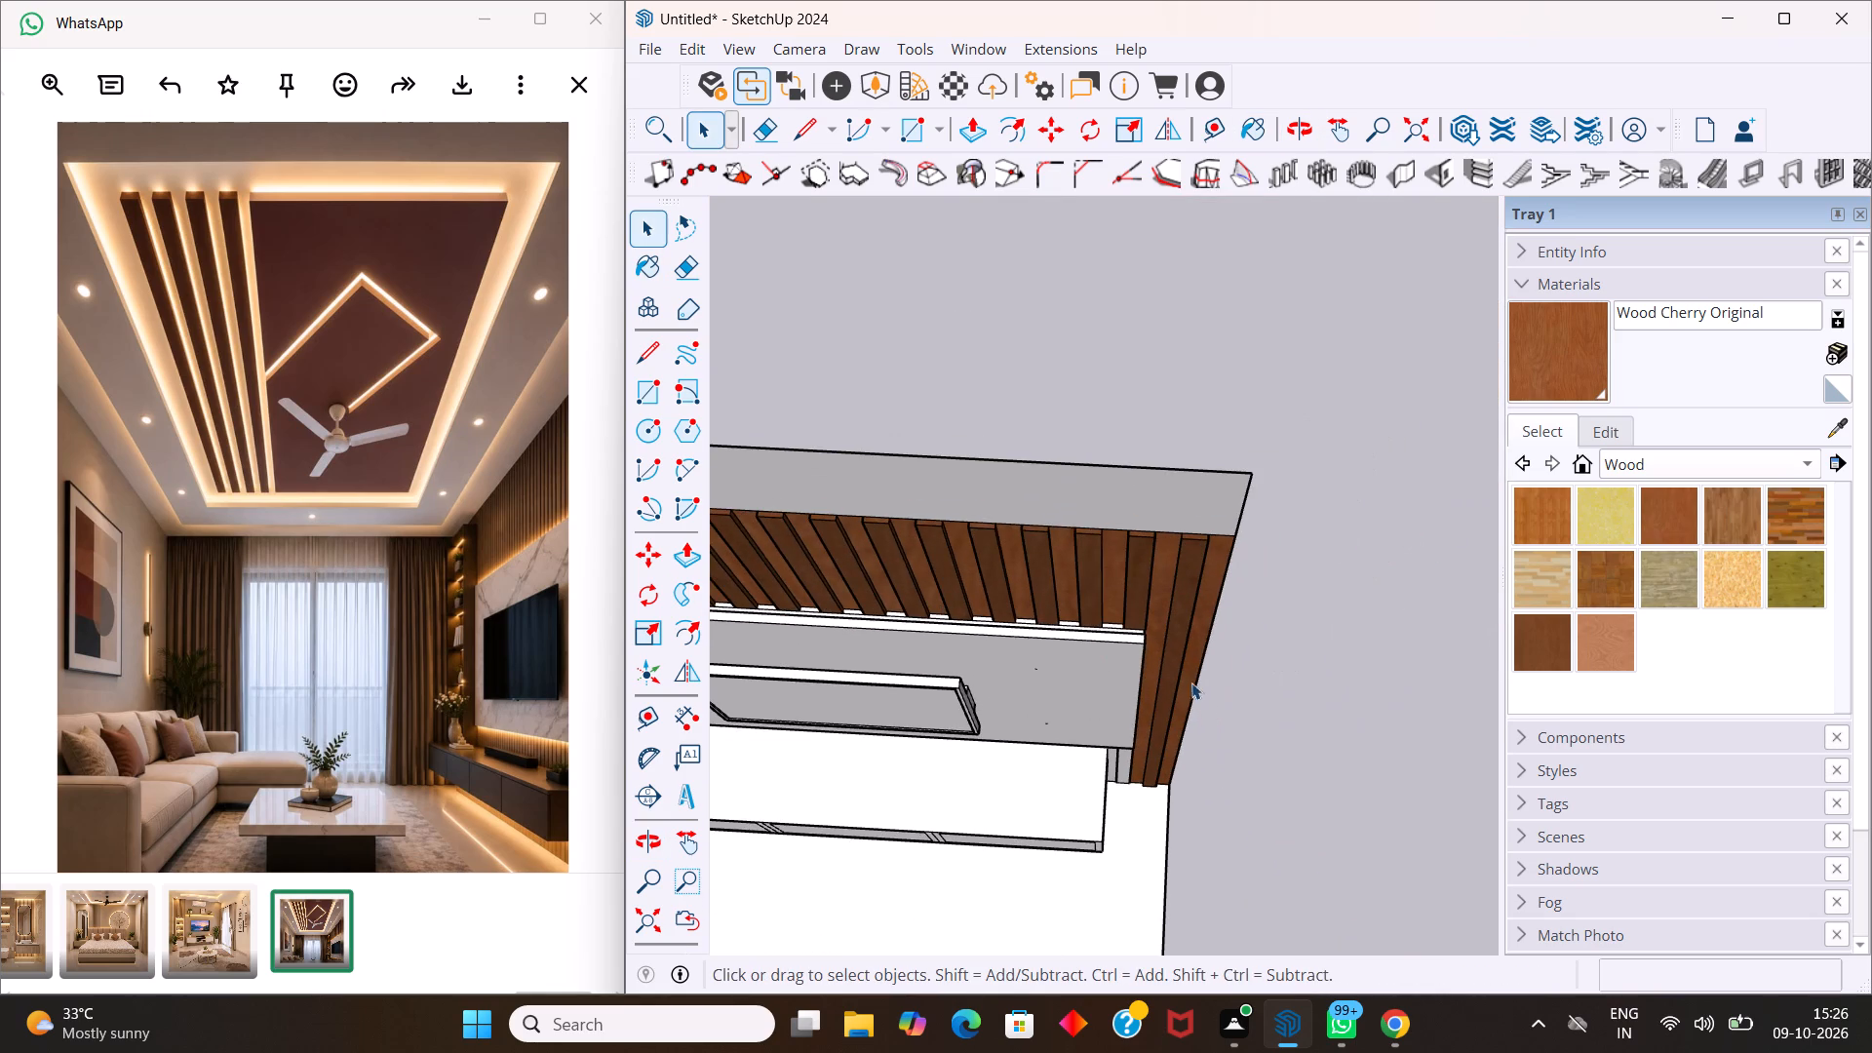
scroll(1188, 623, "down", 10)
scroll(907, 721, "up", 6)
middle_click_drag(850, 638, 1069, 447)
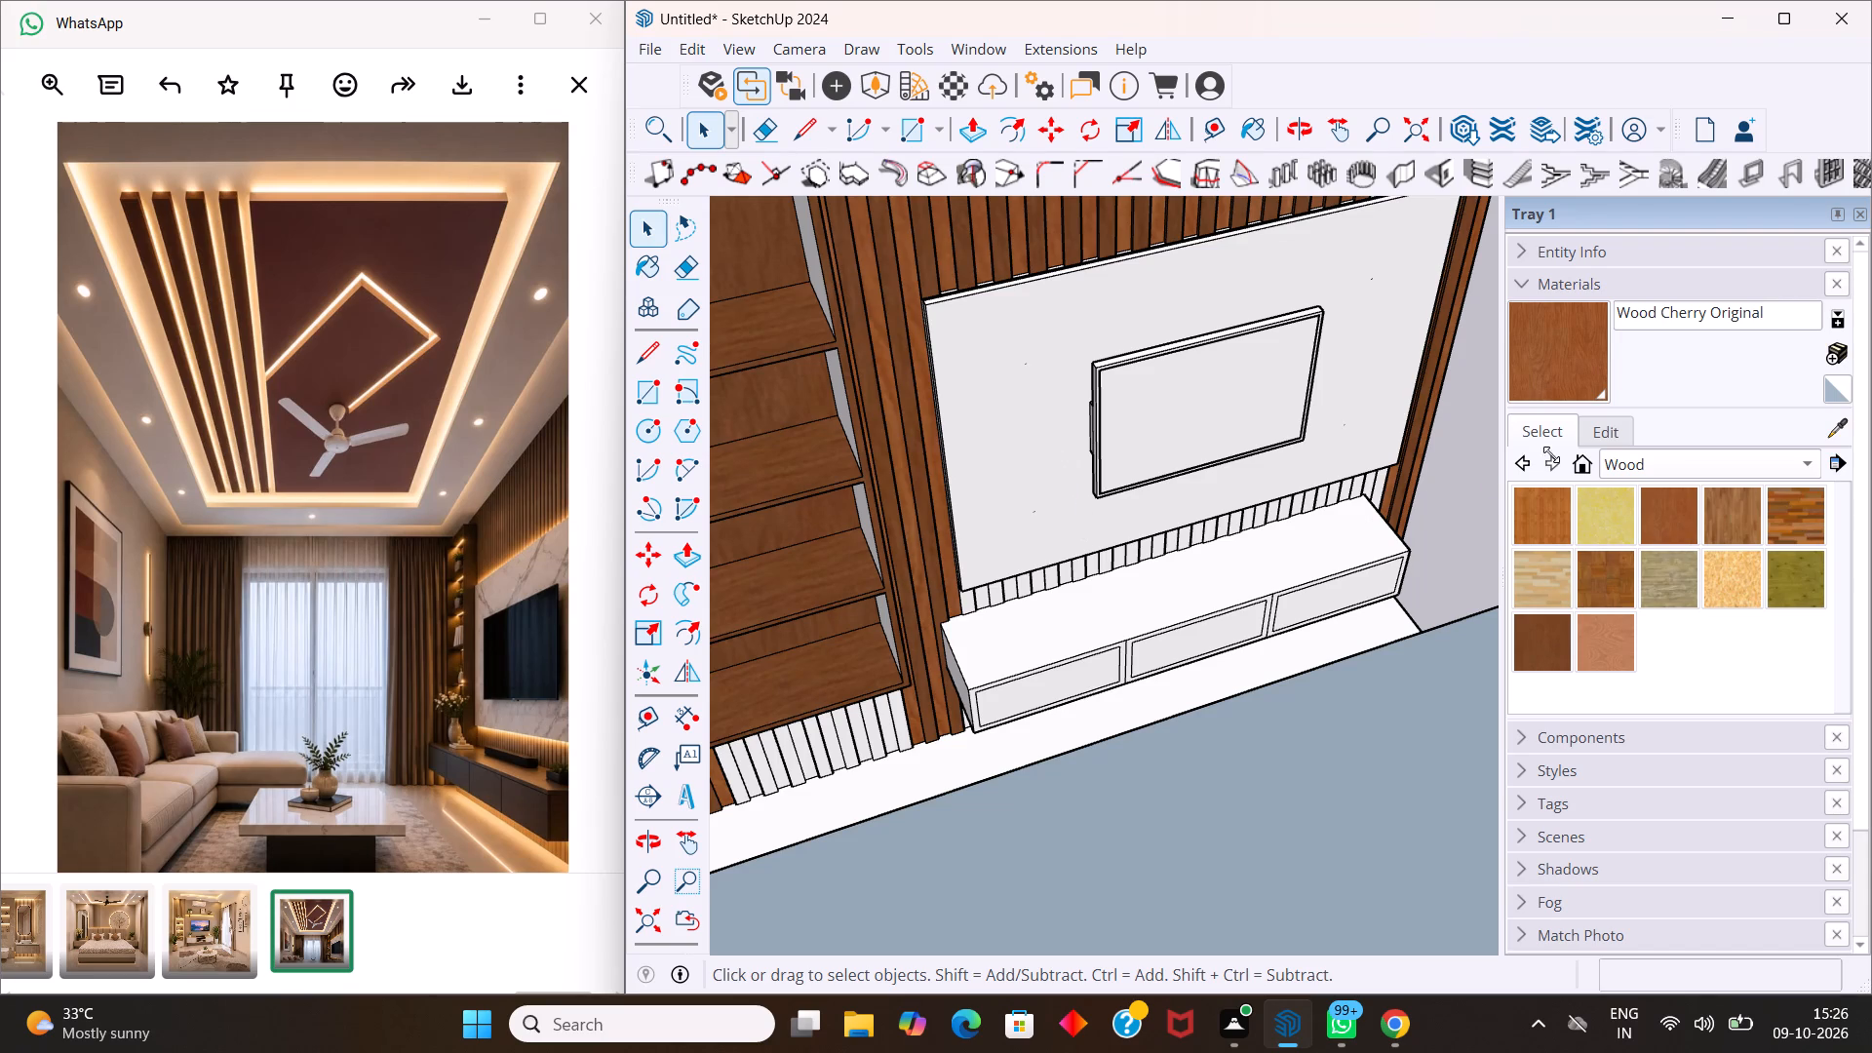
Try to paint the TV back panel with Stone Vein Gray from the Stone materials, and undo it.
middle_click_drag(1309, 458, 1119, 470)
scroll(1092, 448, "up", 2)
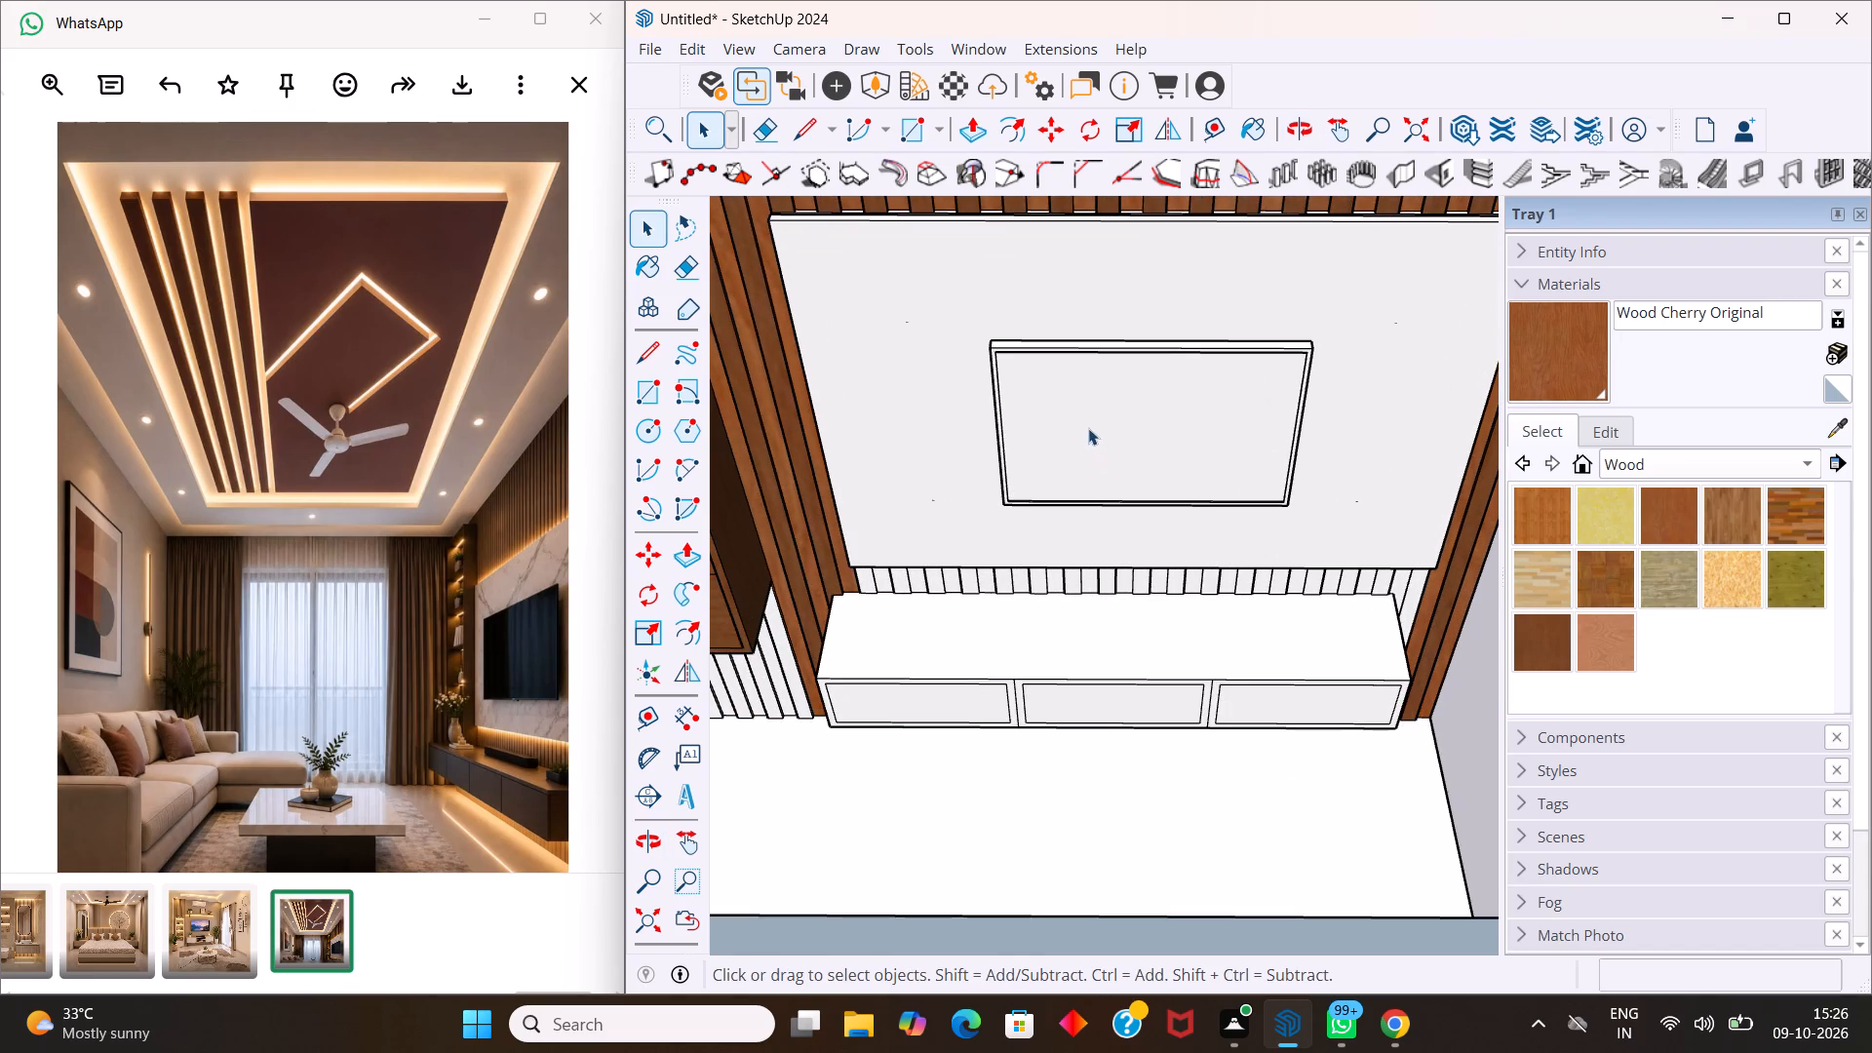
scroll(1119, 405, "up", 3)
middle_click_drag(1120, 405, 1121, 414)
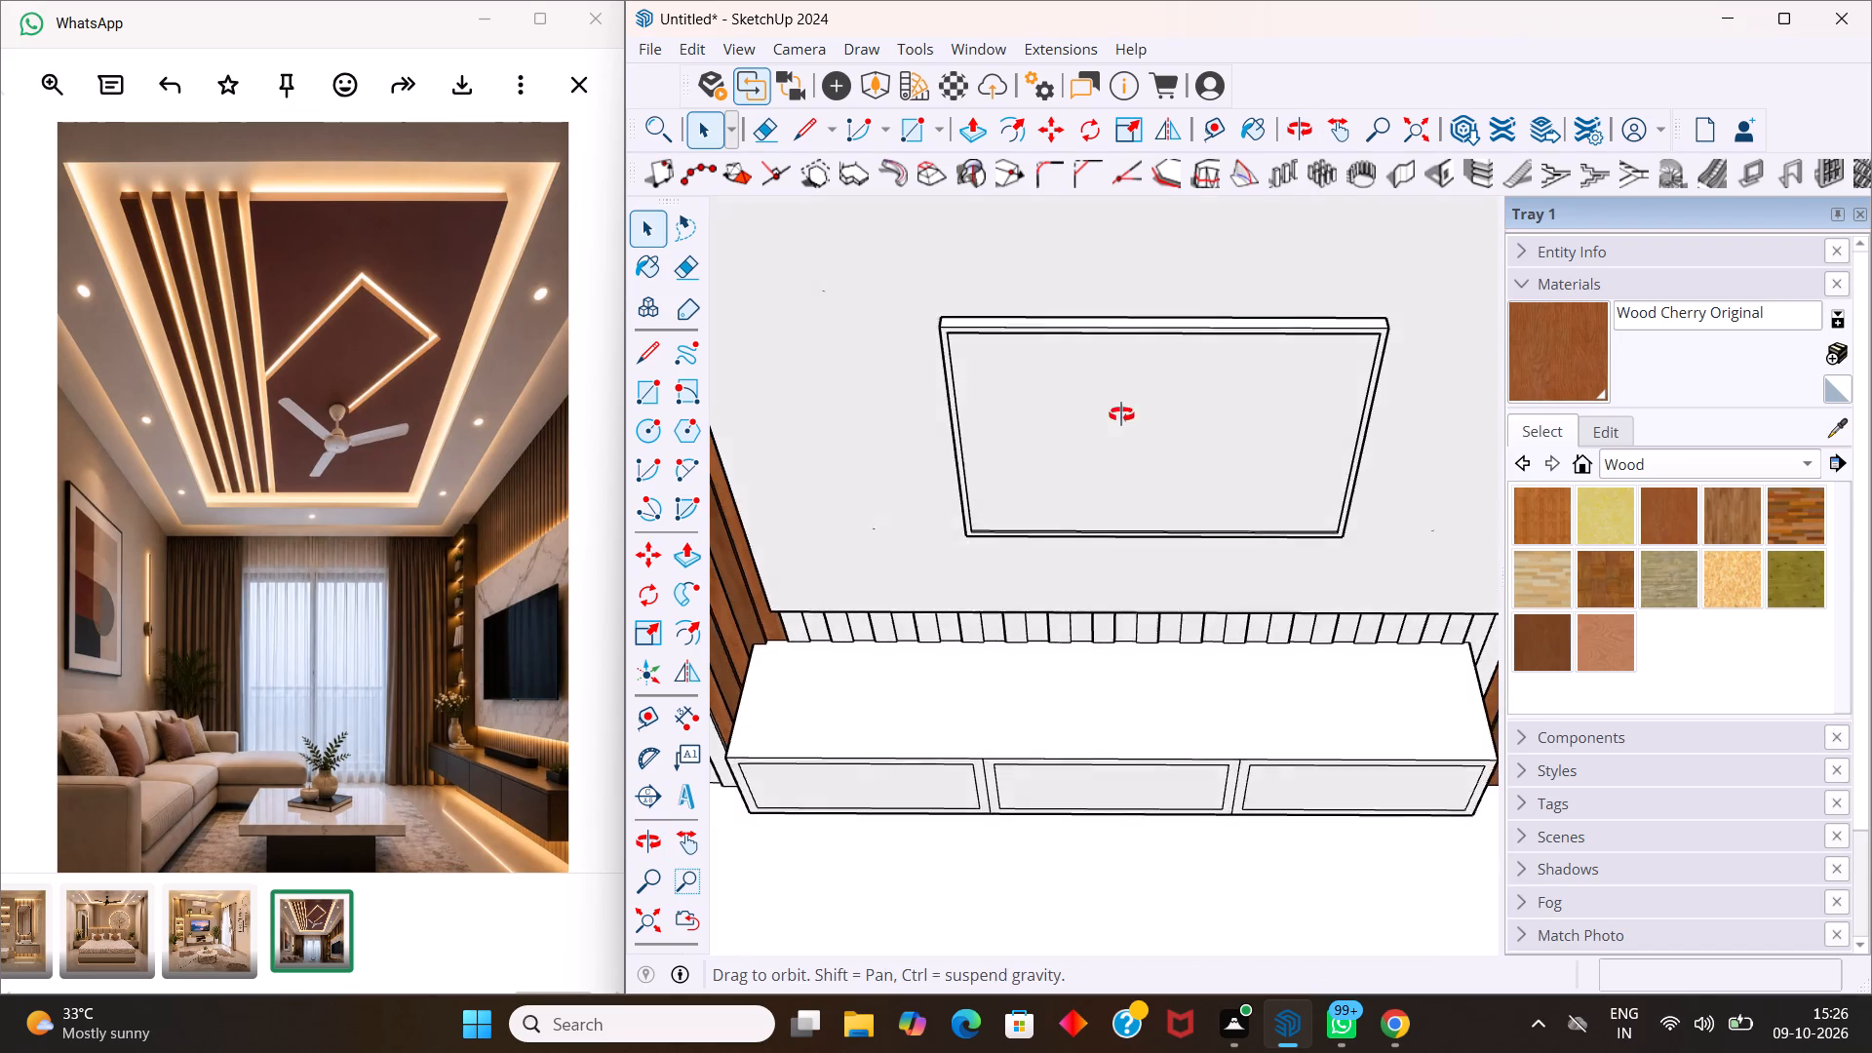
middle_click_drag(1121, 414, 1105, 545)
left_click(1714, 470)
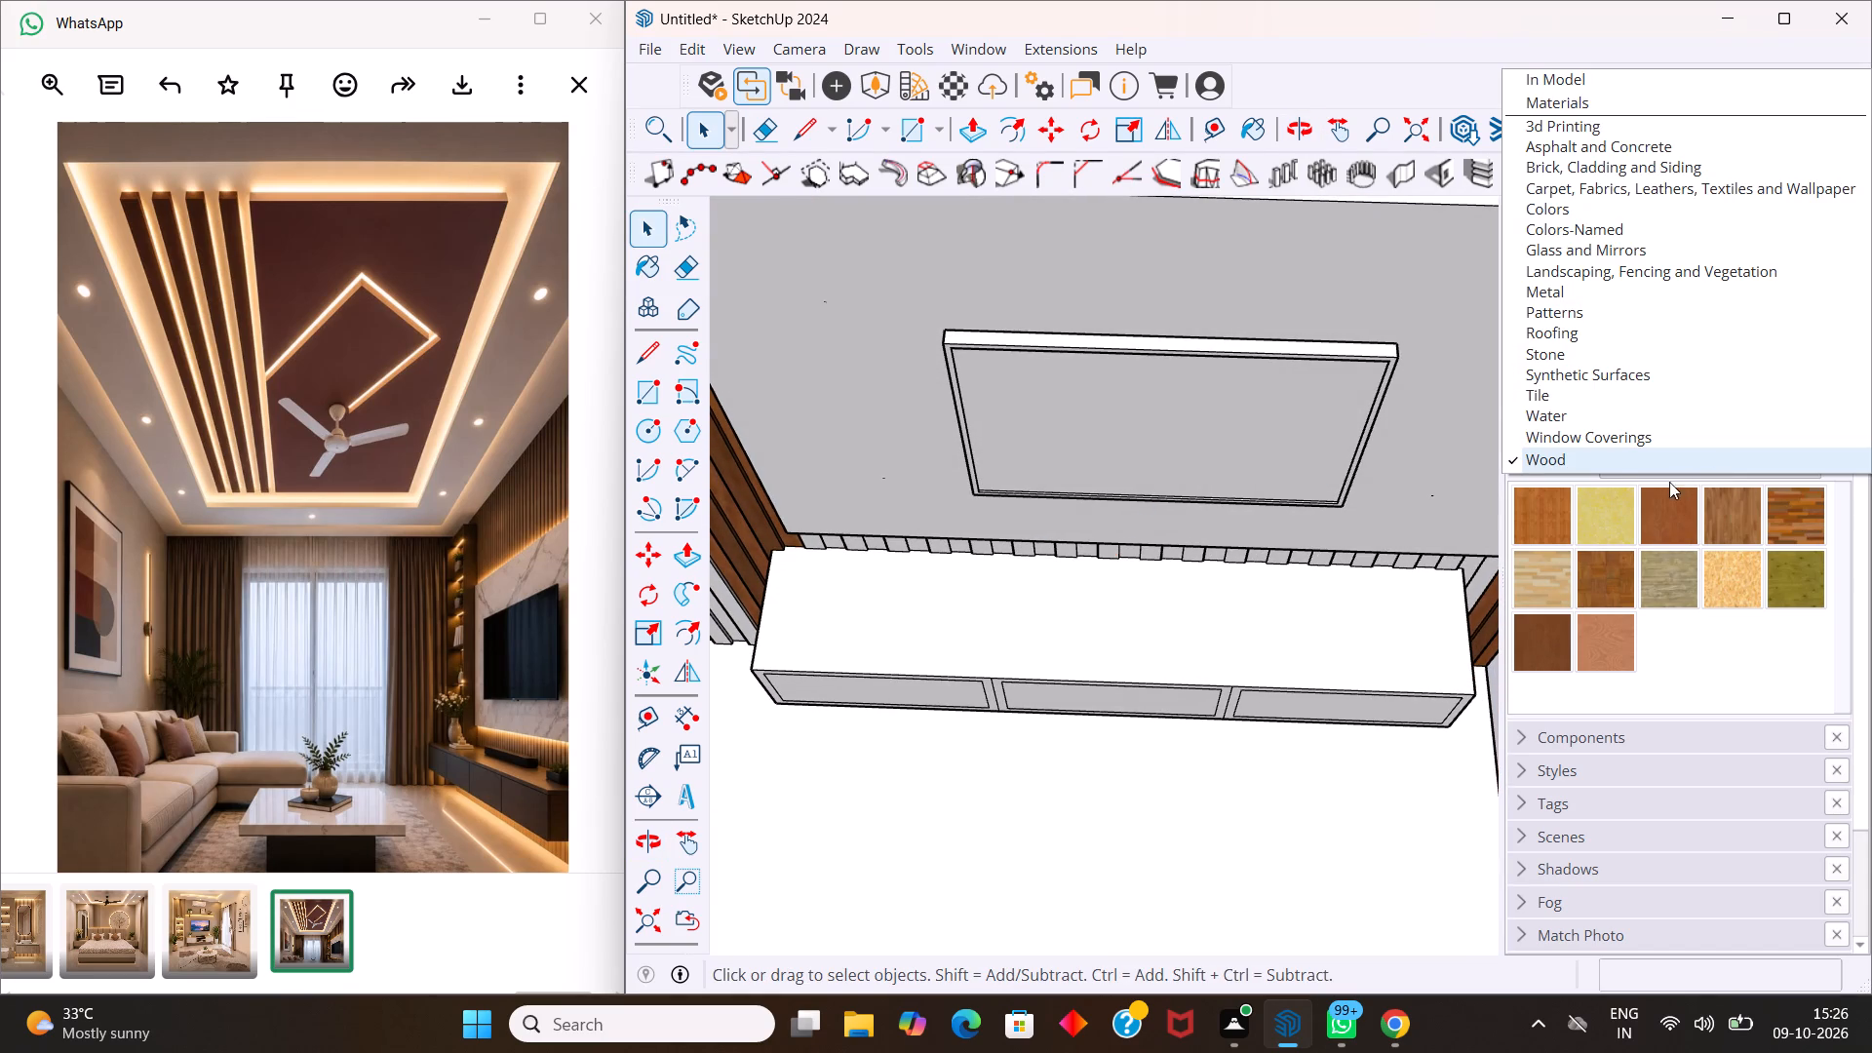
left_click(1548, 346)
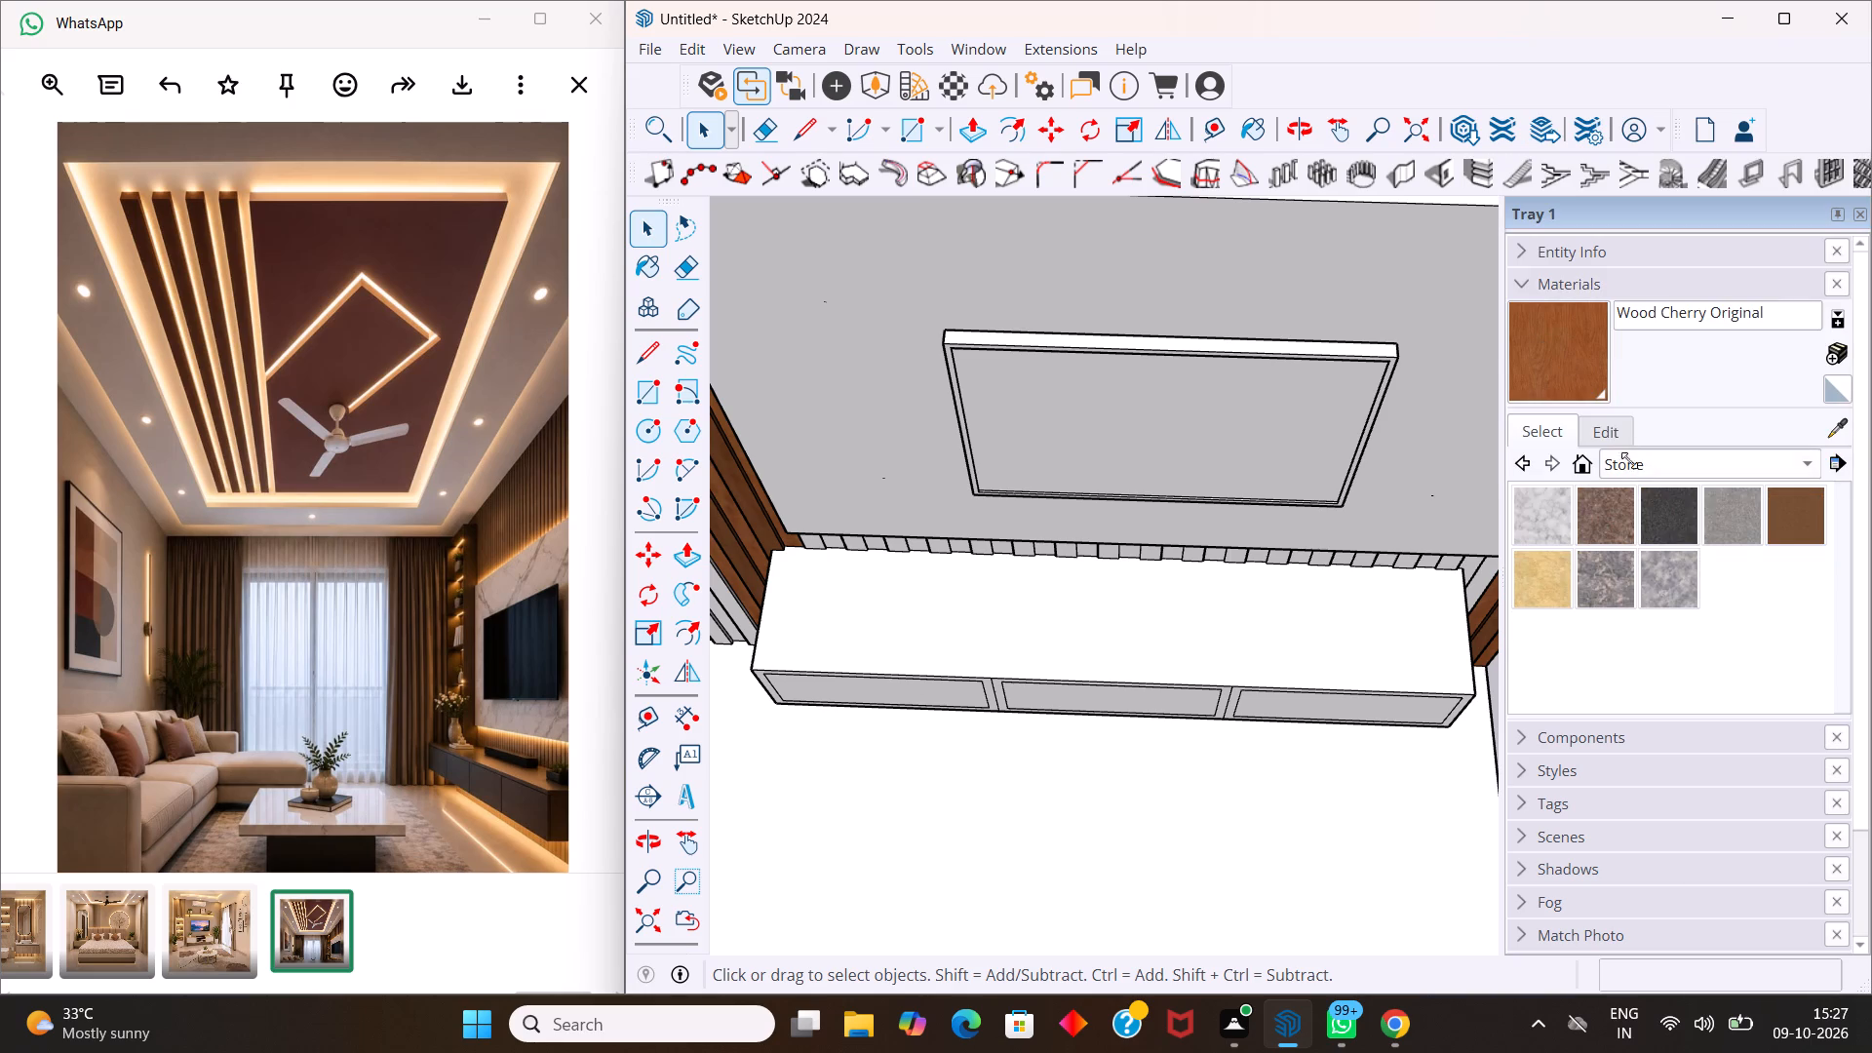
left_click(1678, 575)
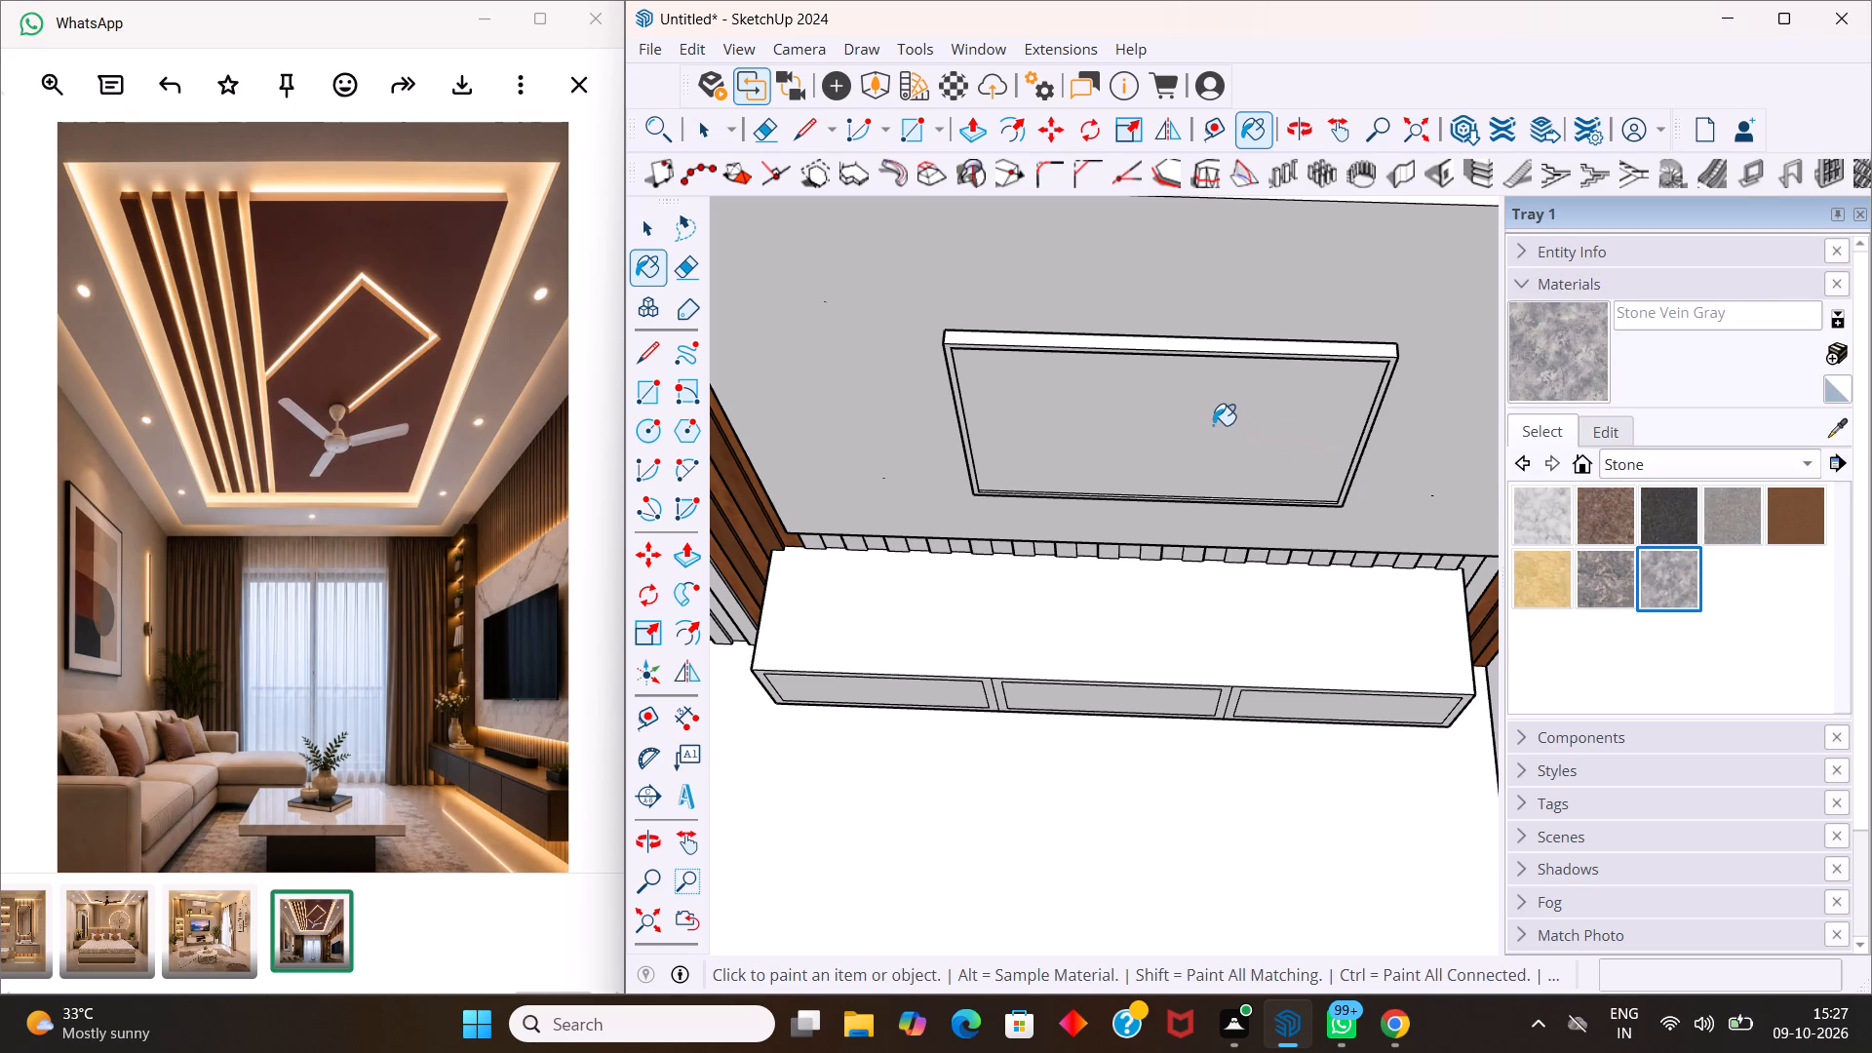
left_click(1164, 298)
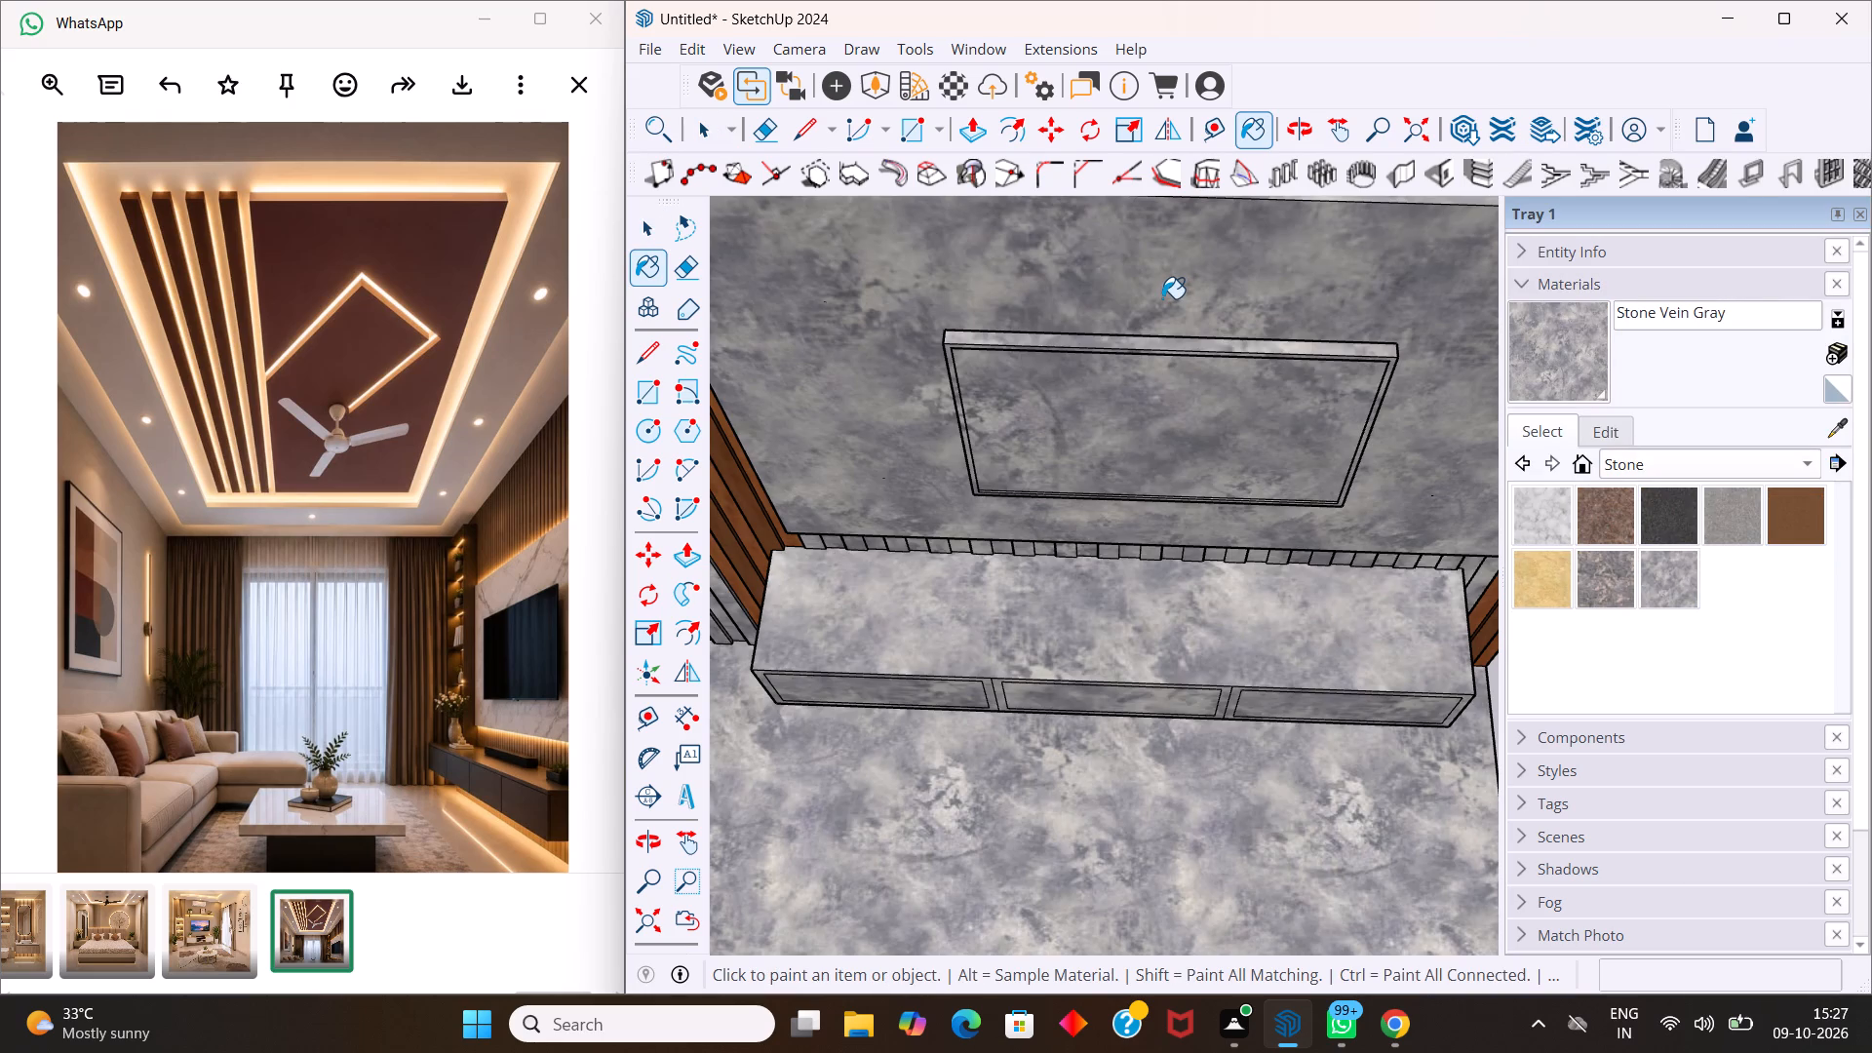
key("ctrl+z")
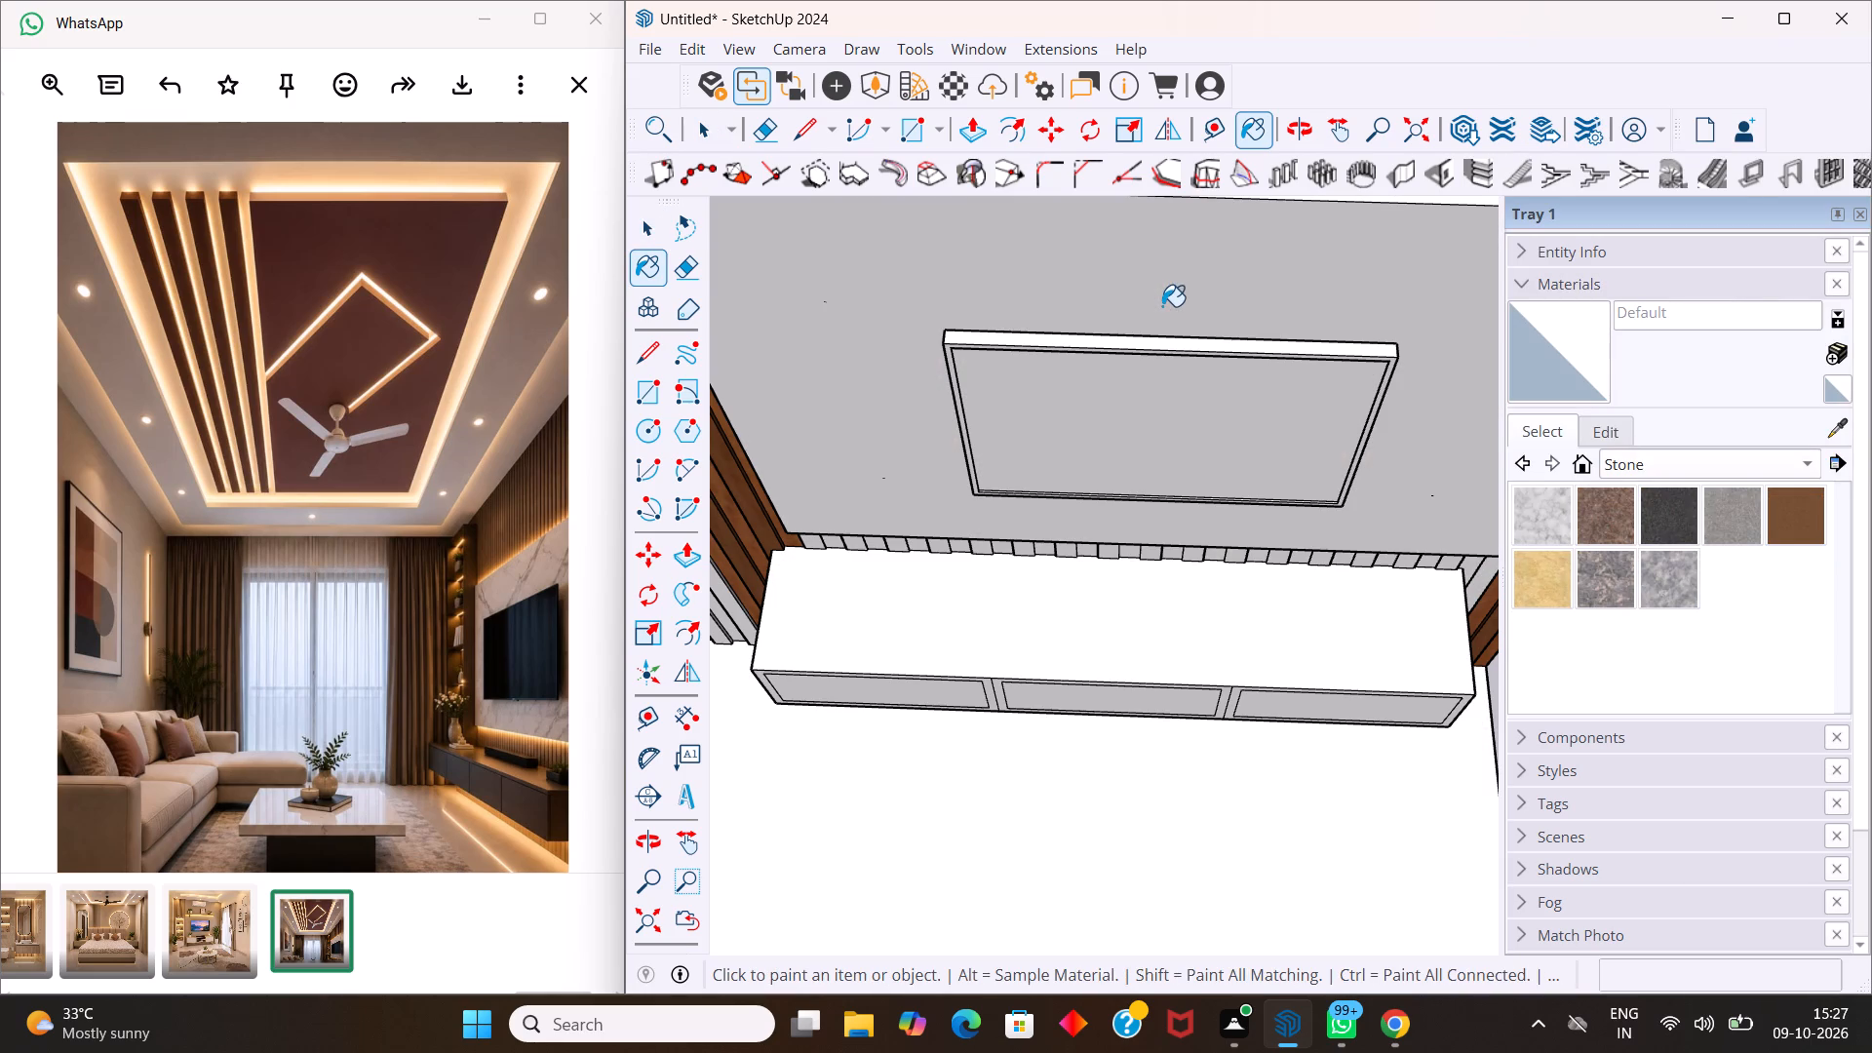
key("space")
Examine the TV wall in the fully enclosed room model alongside the open-walled copy.
scroll(1159, 315, "down", 16)
scroll(1143, 398, "down", 6)
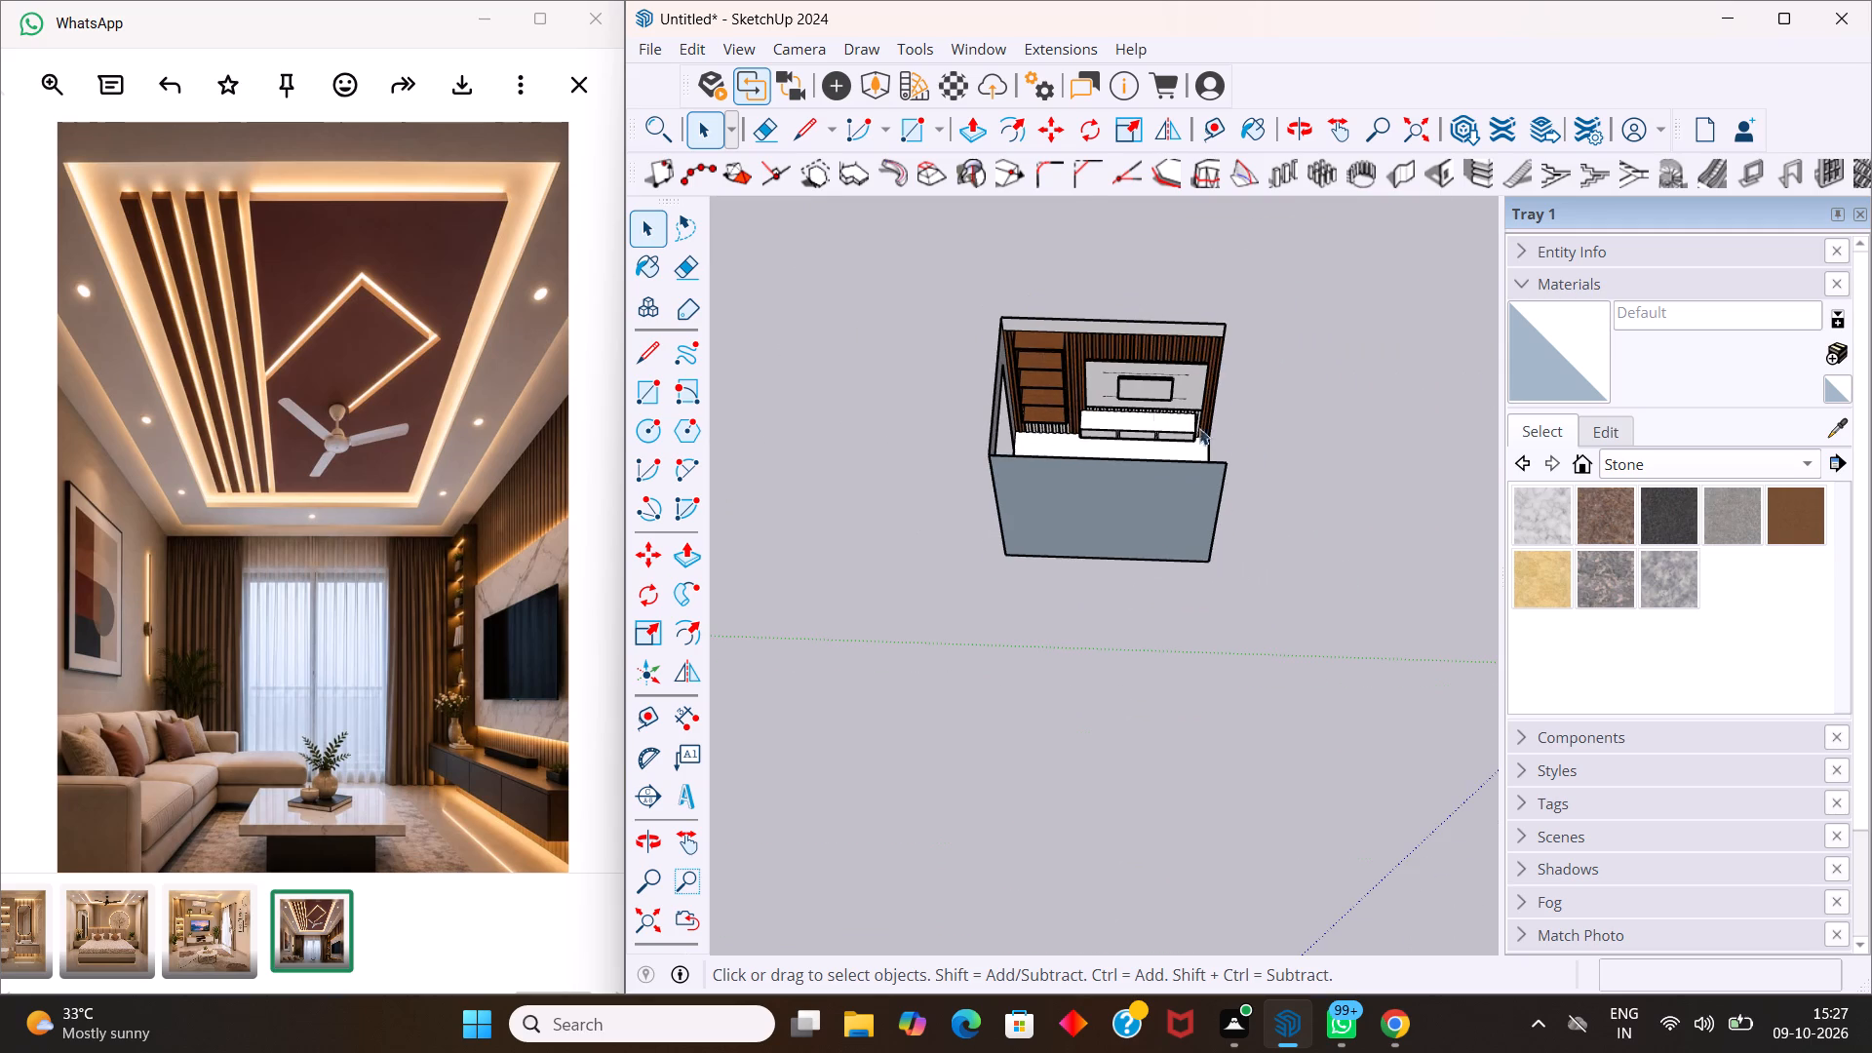
scroll(1204, 431, "down", 10)
scroll(1420, 551, "up", 3)
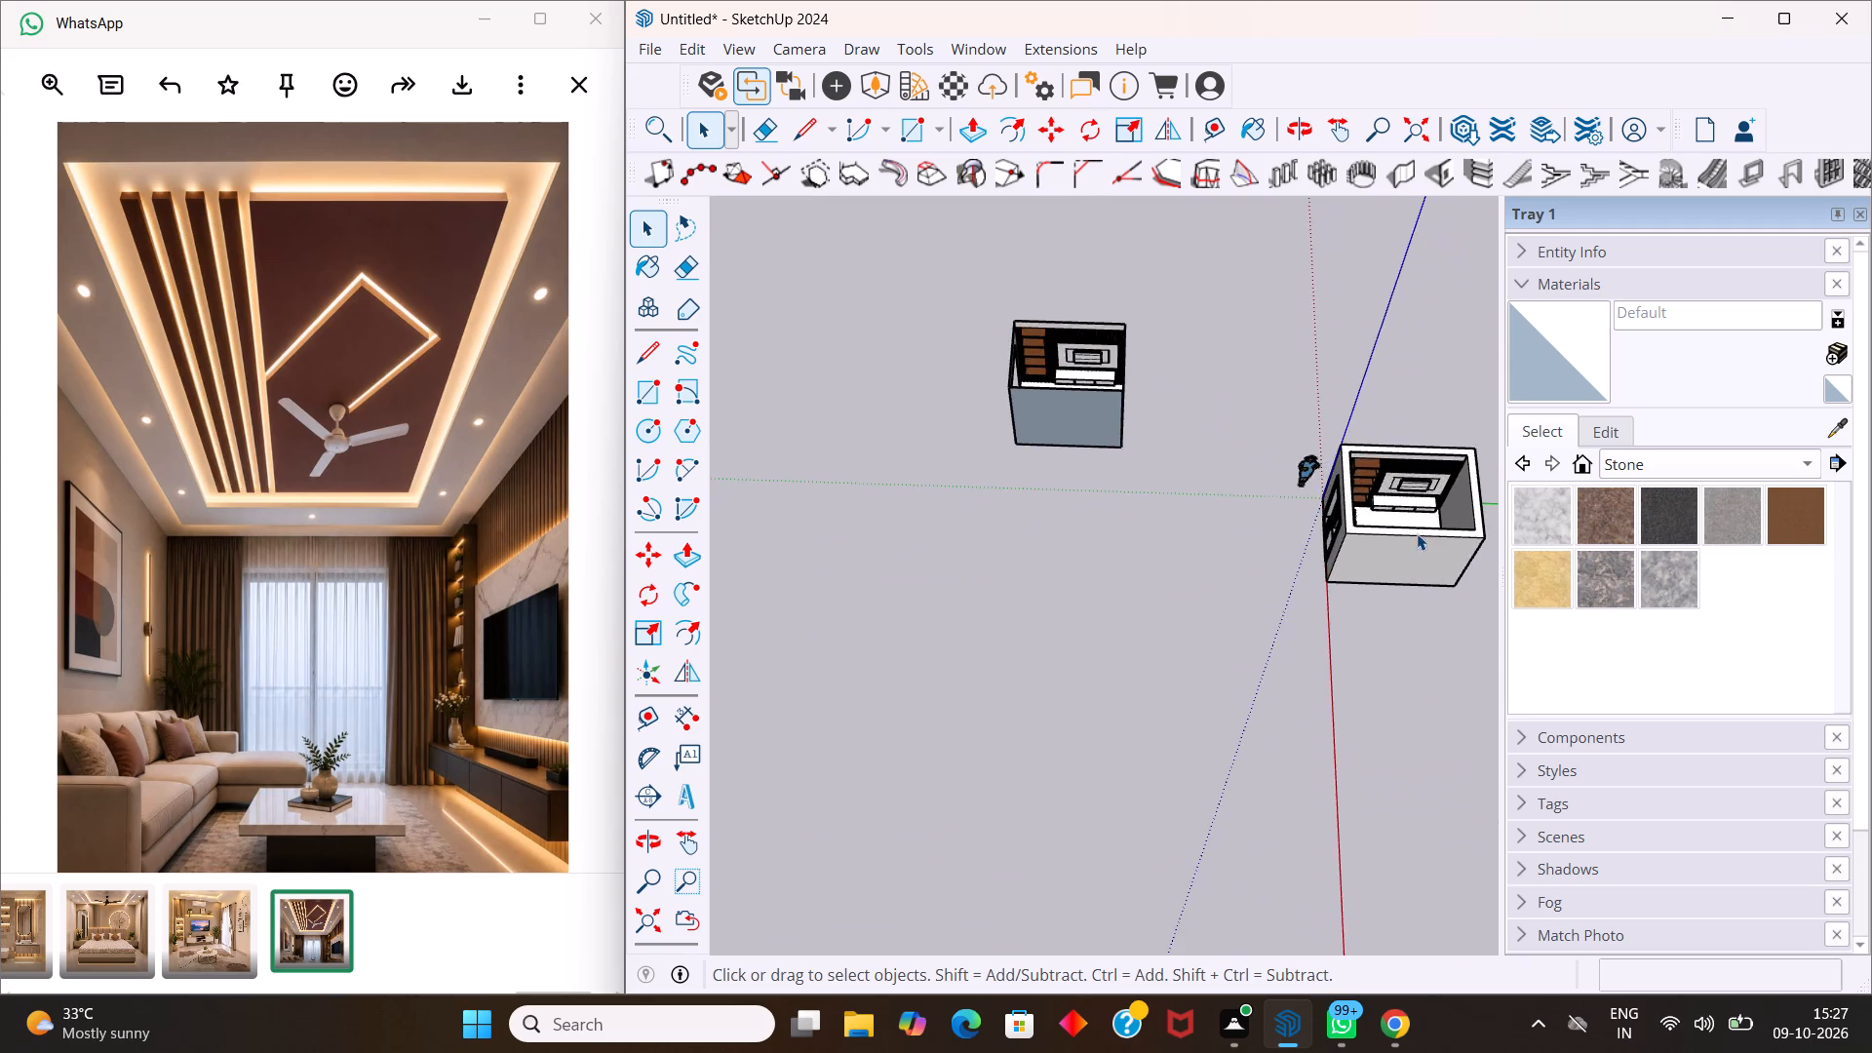
scroll(1417, 515, "up", 14)
middle_click_drag(1385, 488, 1267, 479)
scroll(1246, 456, "down", 2)
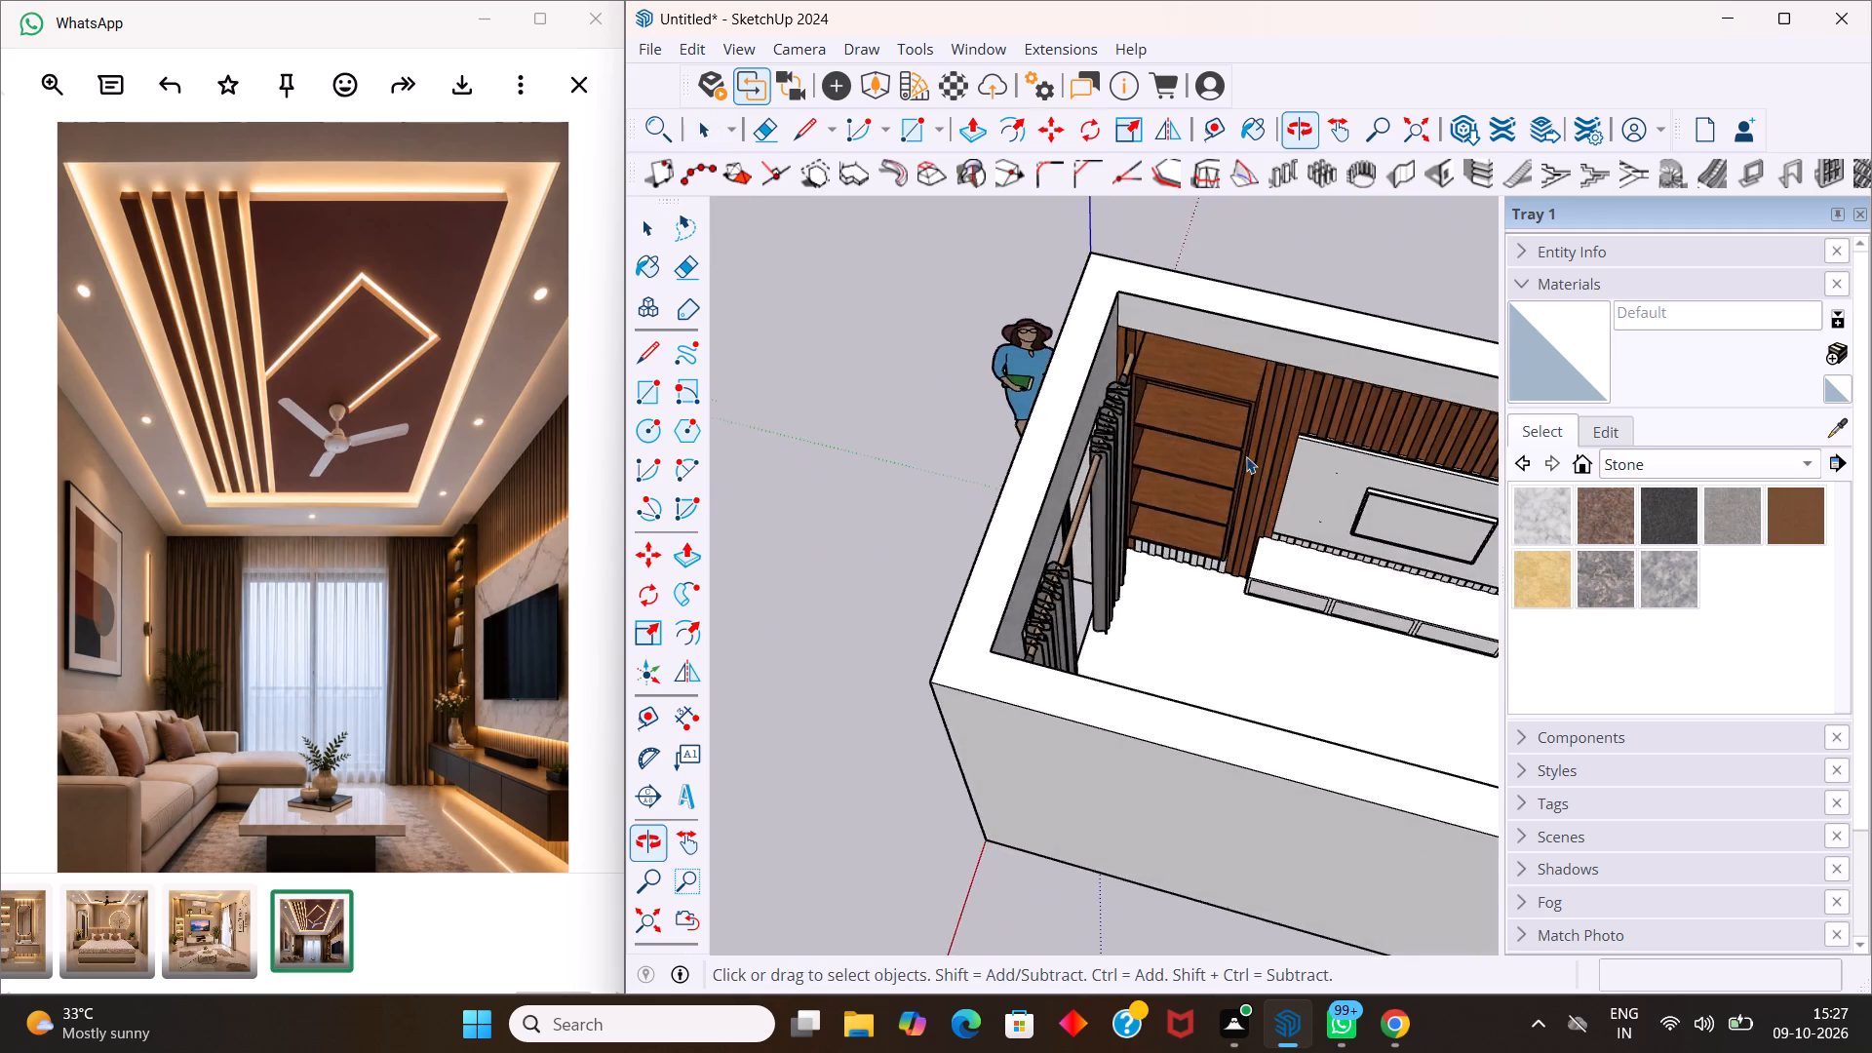
scroll(1246, 456, "down", 9)
scroll(1394, 460, "up", 12)
scroll(1231, 496, "up", 2)
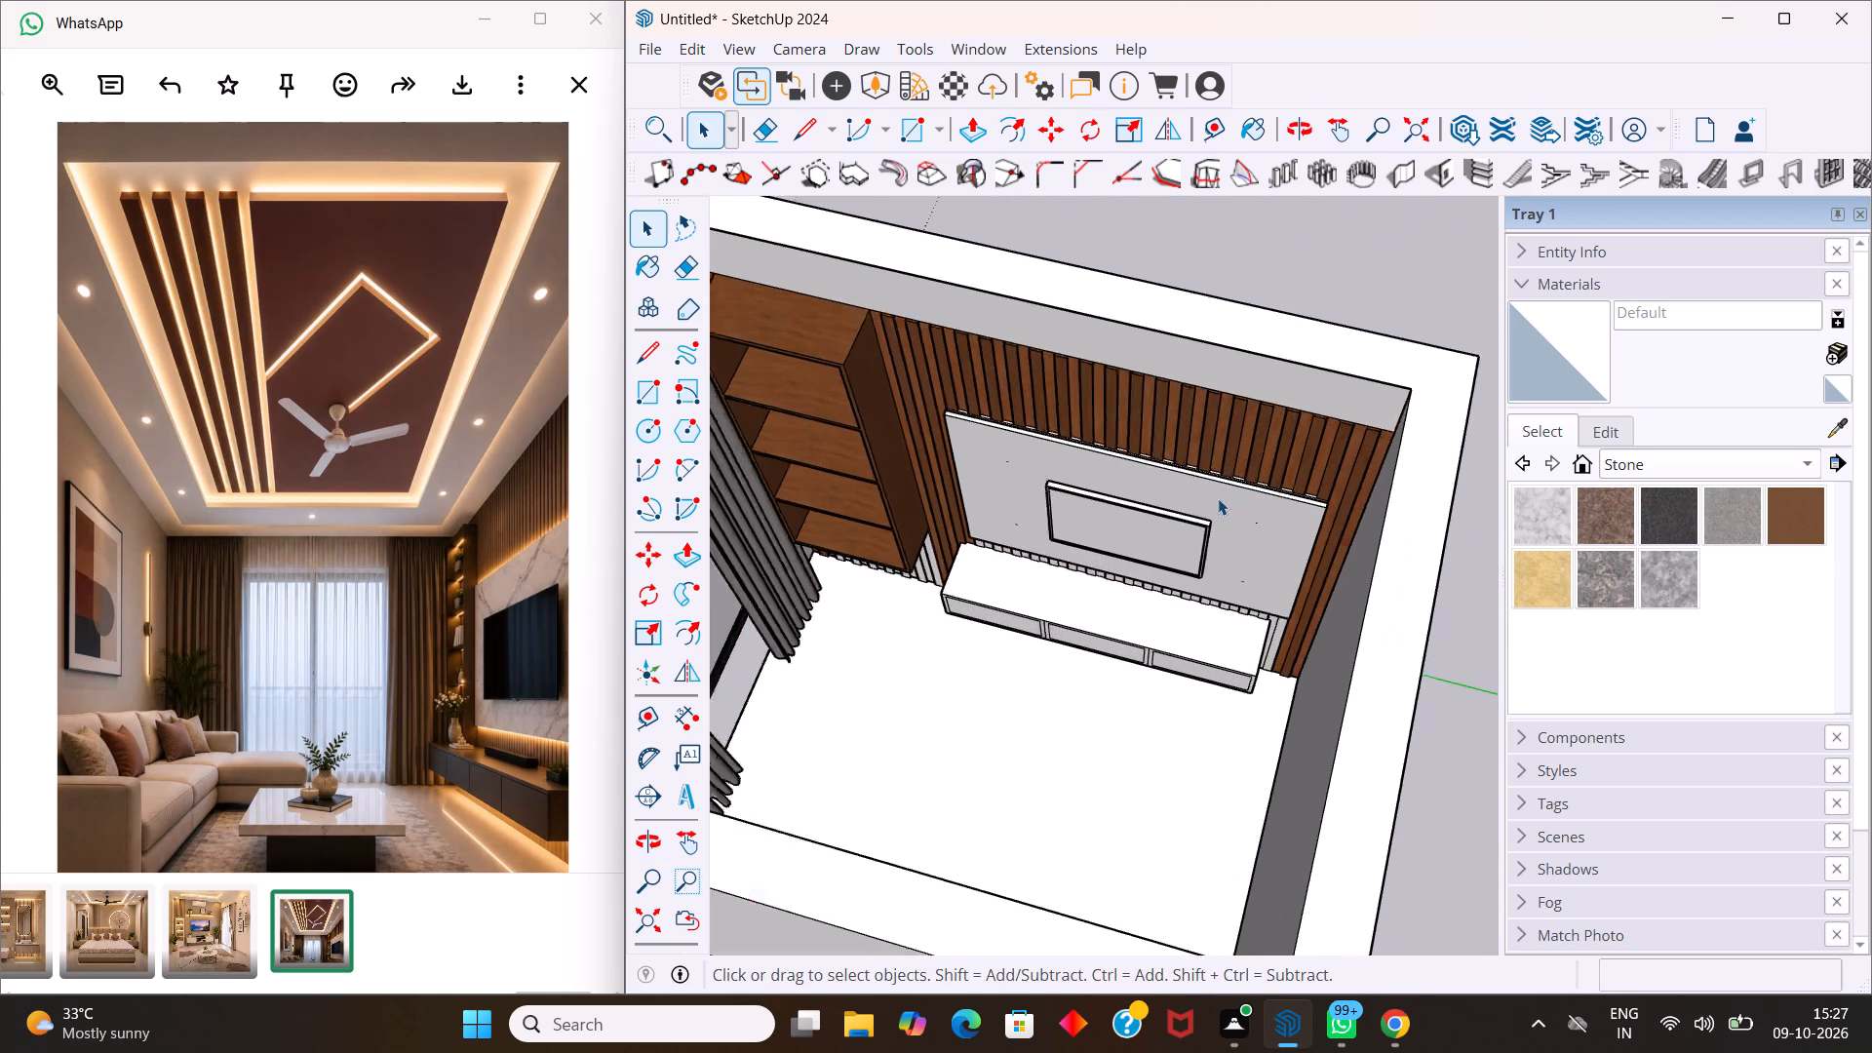
scroll(1218, 498, "up", 2)
middle_click_drag(1207, 492, 1270, 577)
scroll(1290, 540, "down", 19)
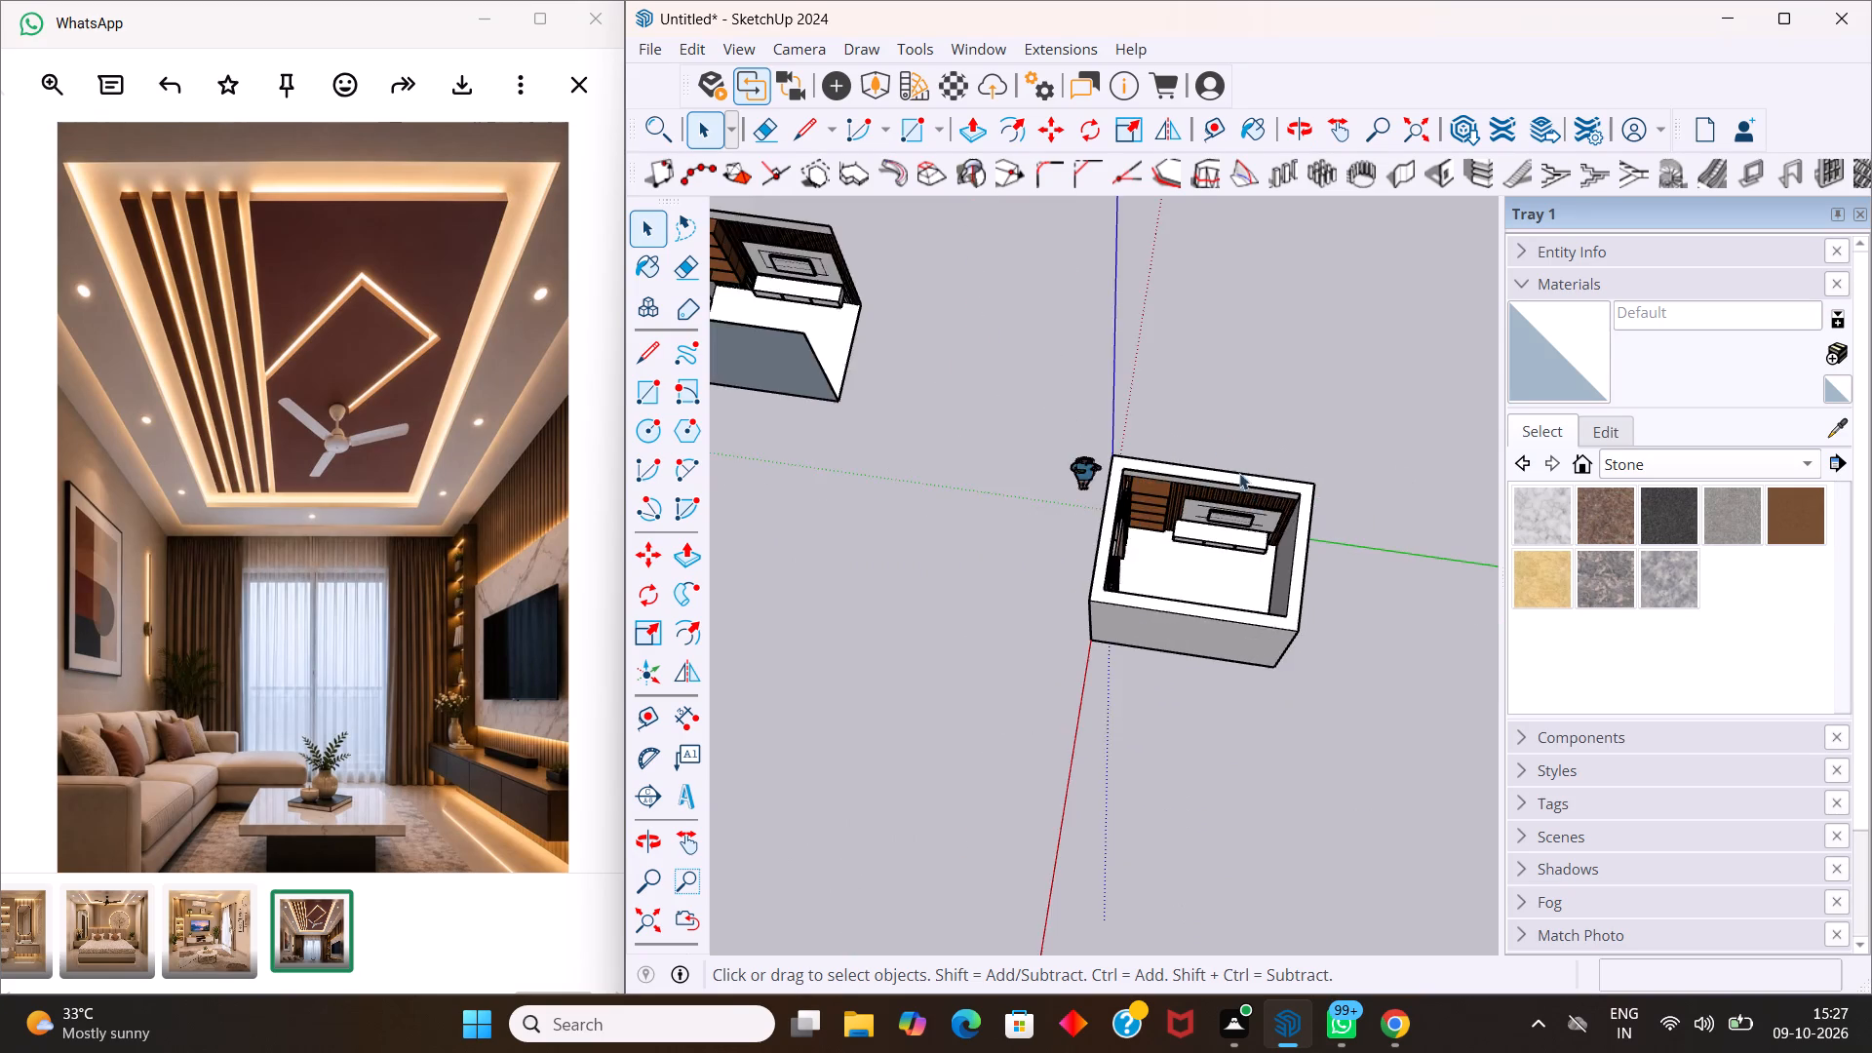
scroll(1239, 473, "down", 4)
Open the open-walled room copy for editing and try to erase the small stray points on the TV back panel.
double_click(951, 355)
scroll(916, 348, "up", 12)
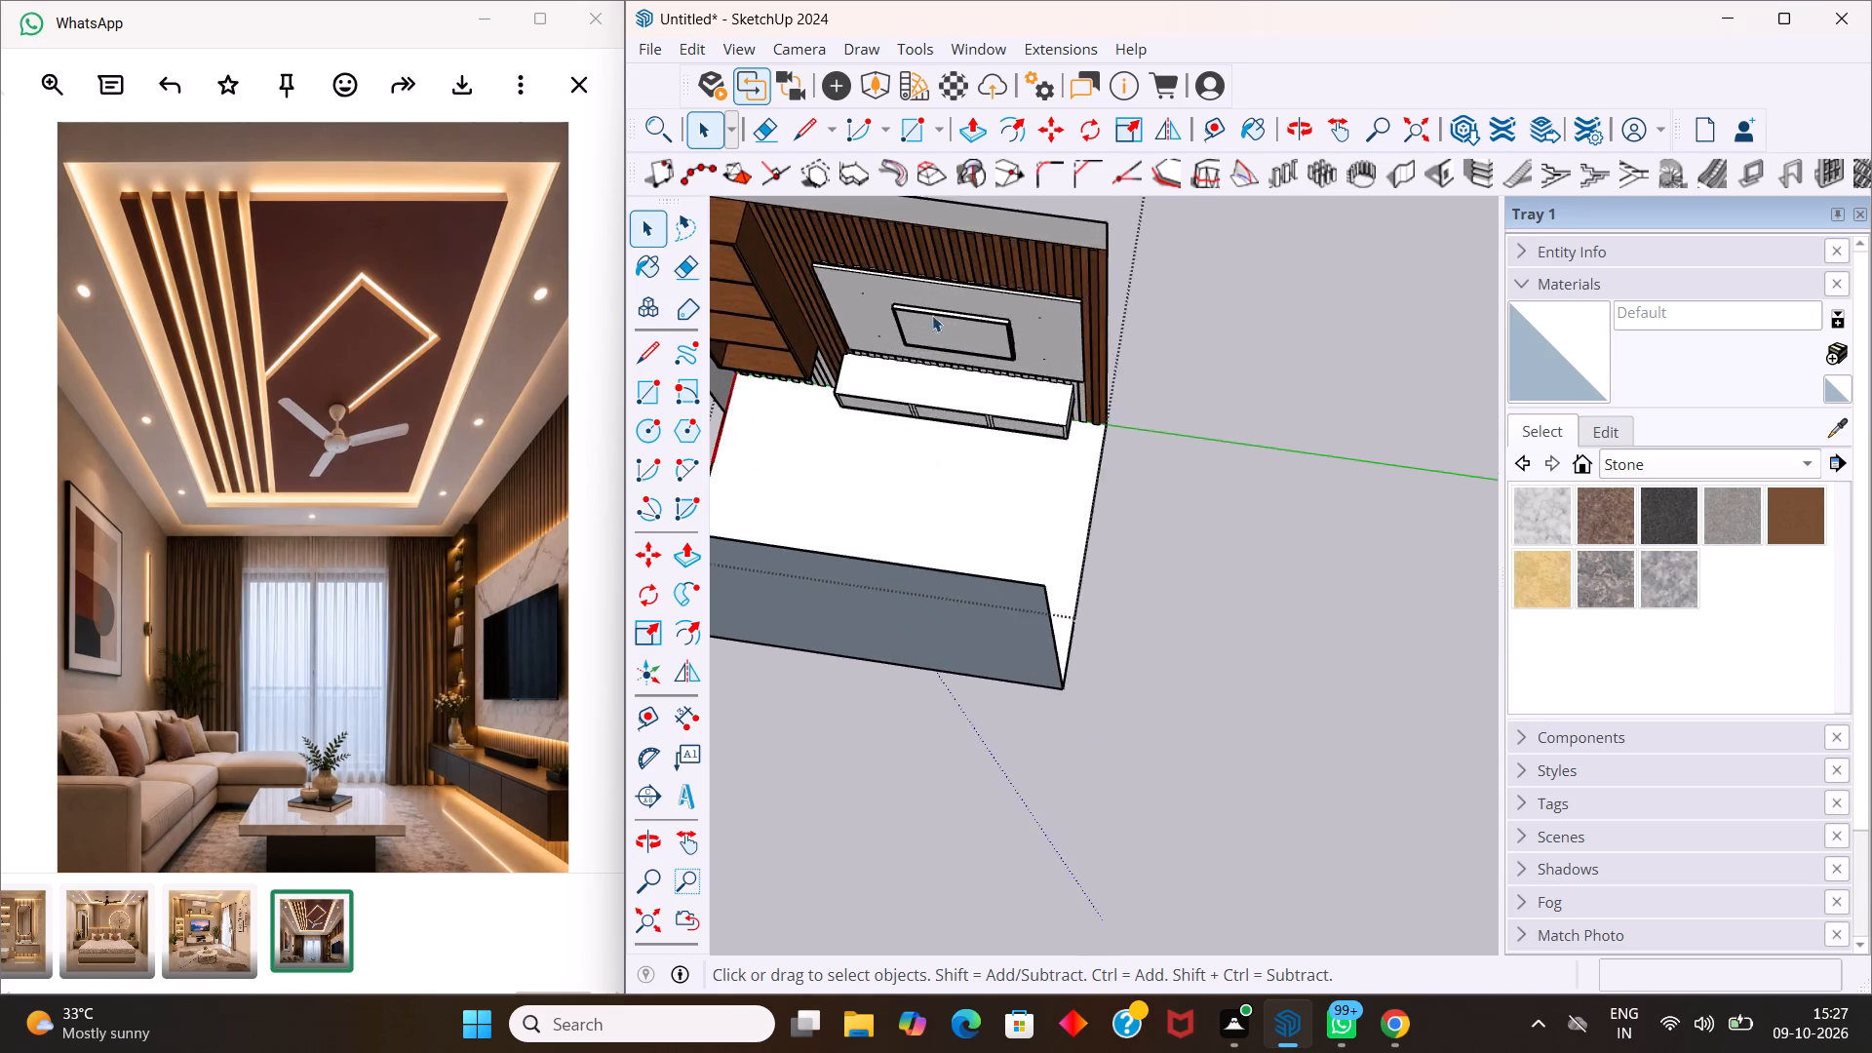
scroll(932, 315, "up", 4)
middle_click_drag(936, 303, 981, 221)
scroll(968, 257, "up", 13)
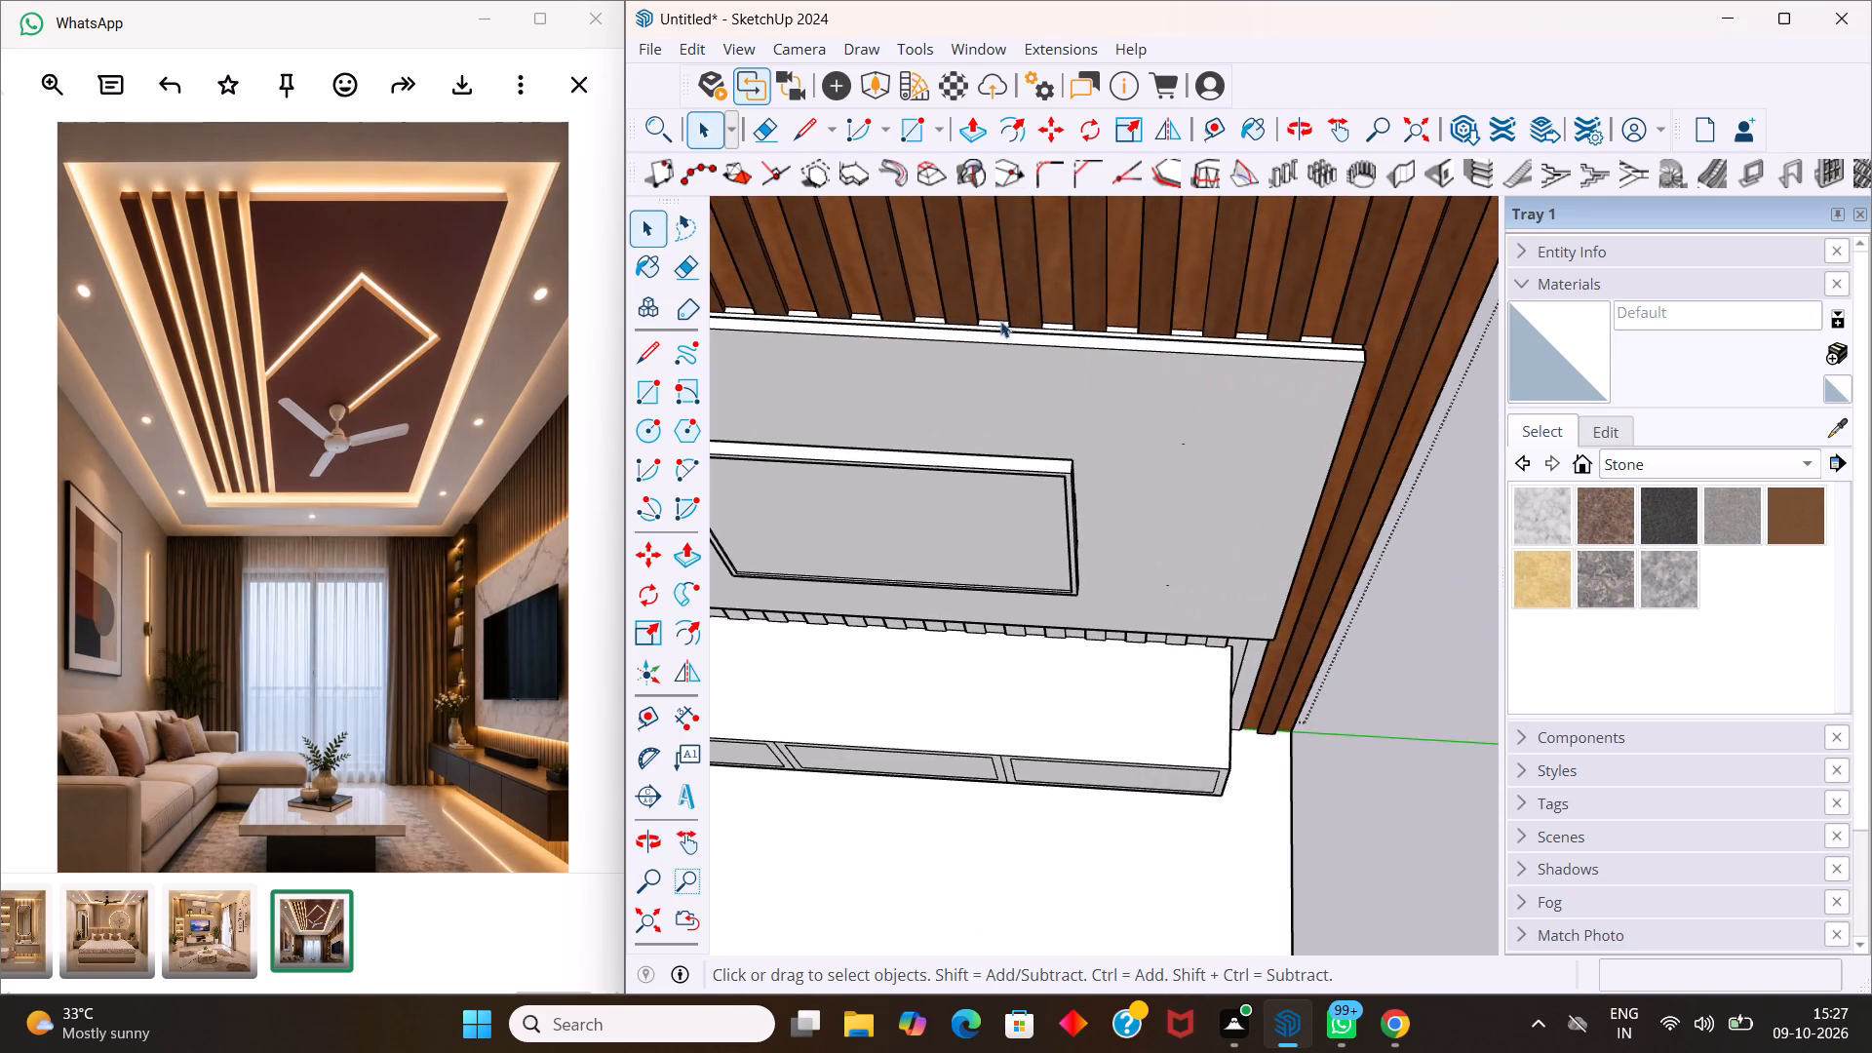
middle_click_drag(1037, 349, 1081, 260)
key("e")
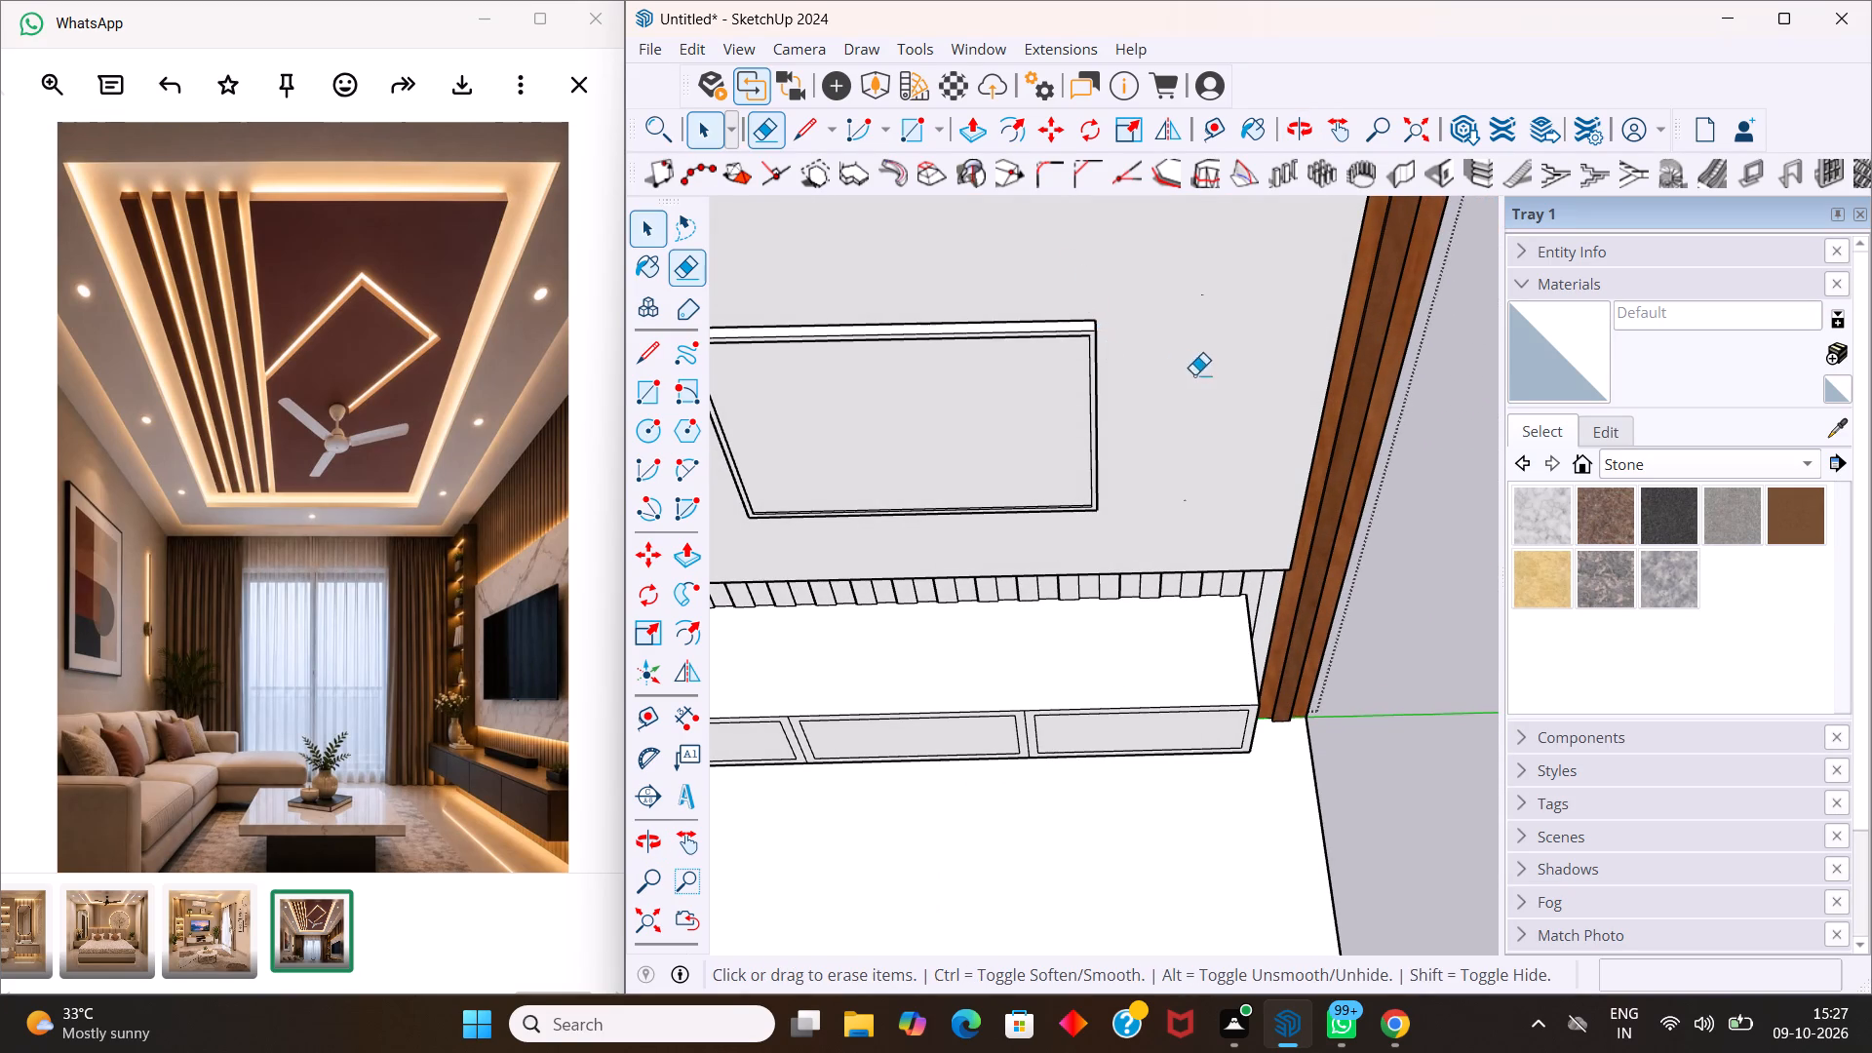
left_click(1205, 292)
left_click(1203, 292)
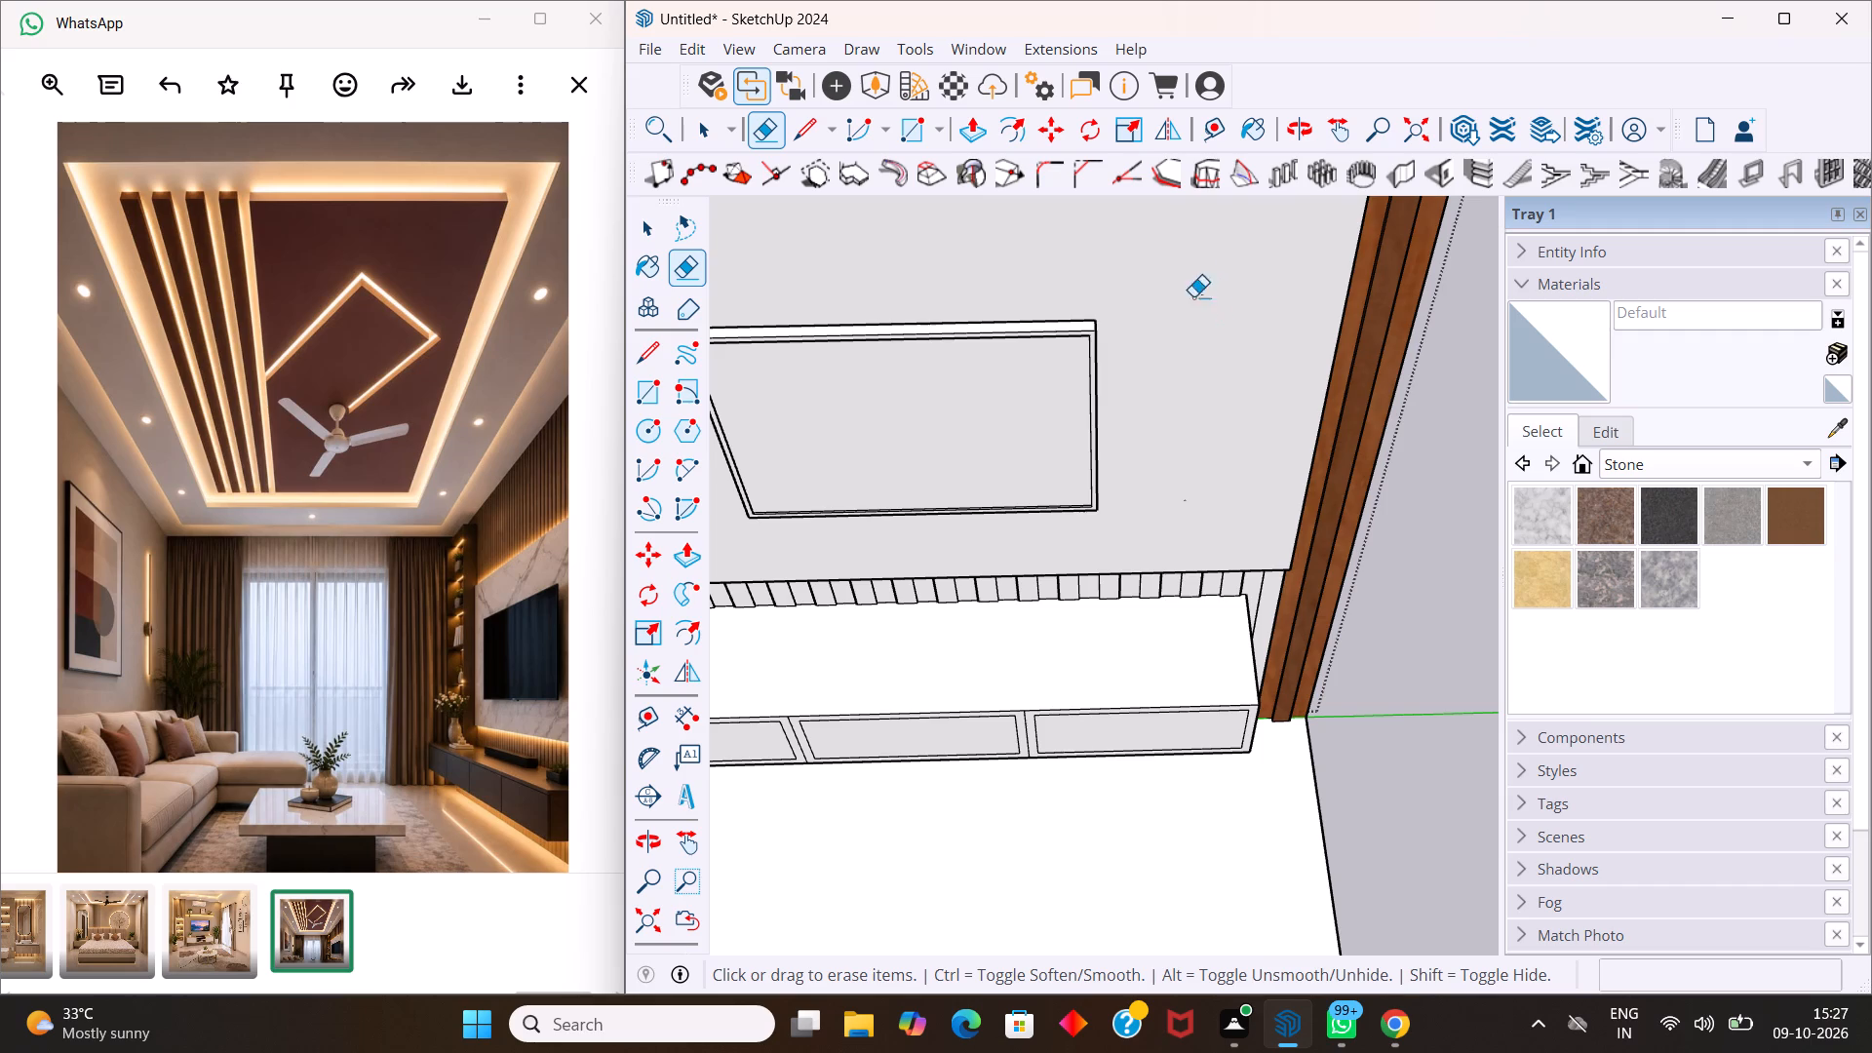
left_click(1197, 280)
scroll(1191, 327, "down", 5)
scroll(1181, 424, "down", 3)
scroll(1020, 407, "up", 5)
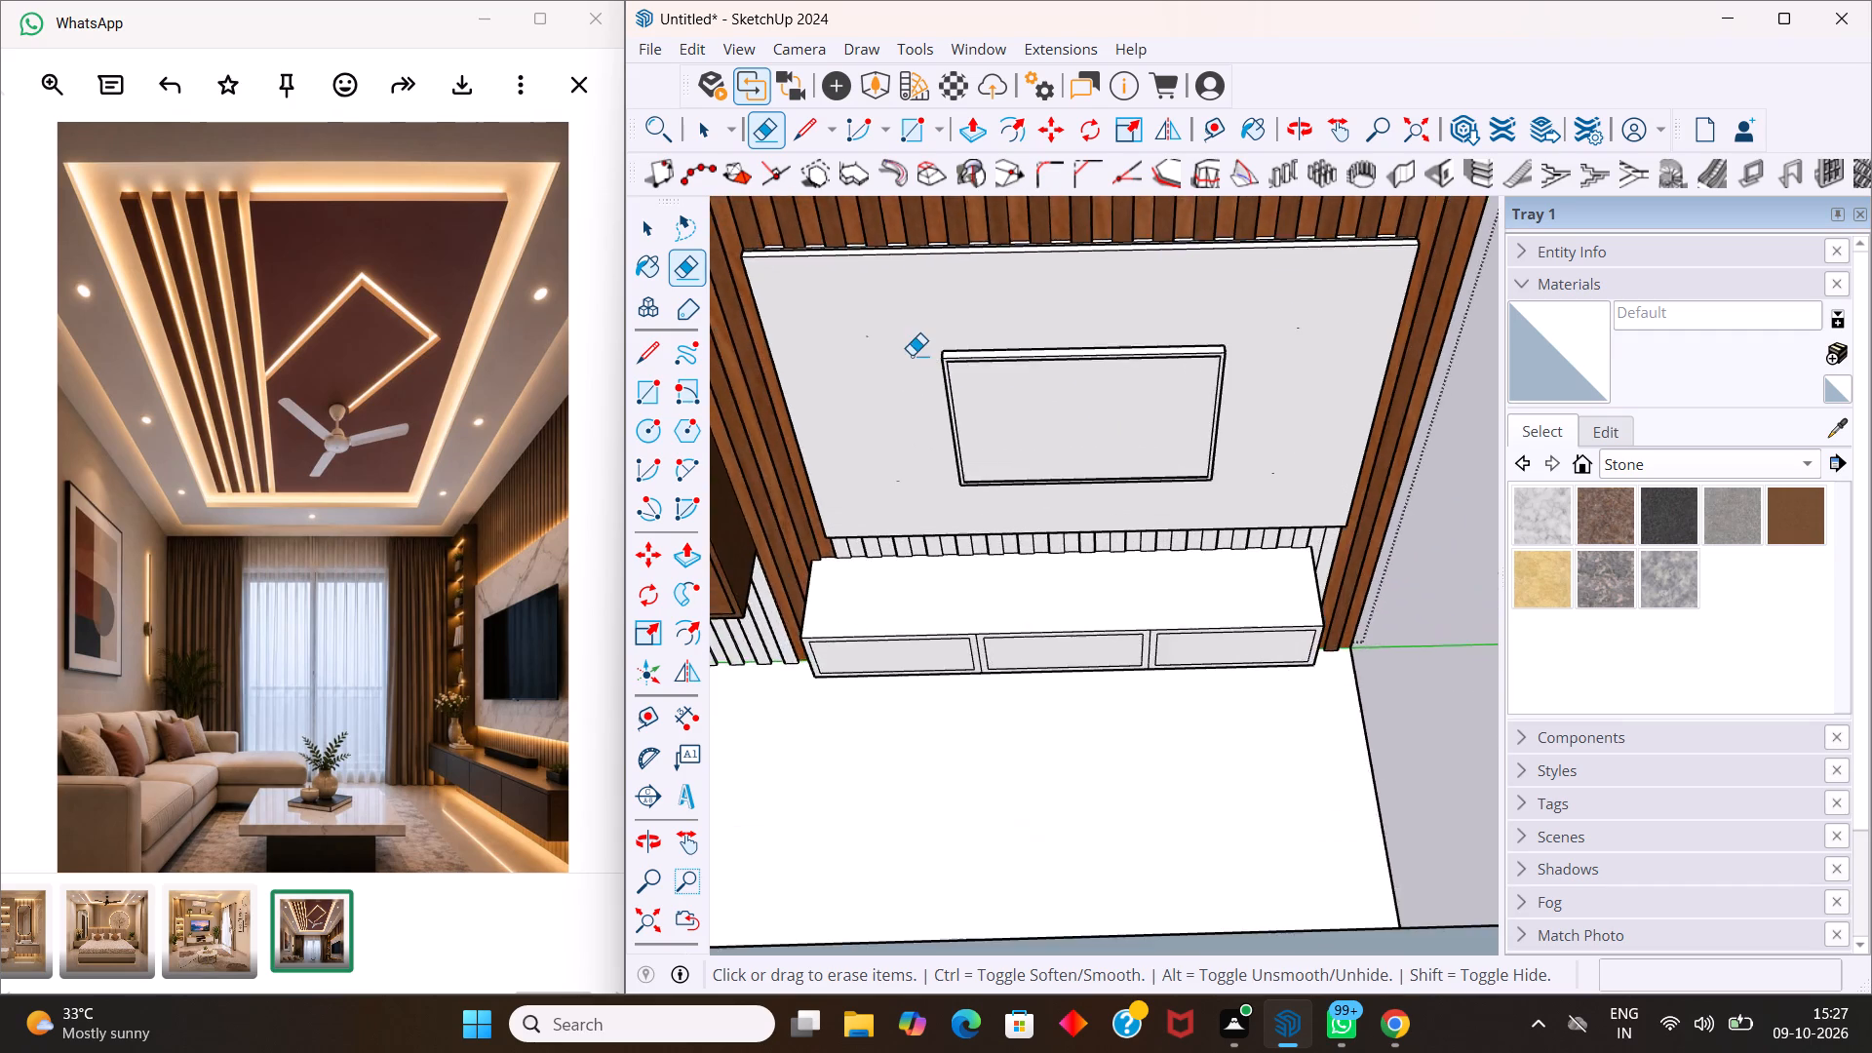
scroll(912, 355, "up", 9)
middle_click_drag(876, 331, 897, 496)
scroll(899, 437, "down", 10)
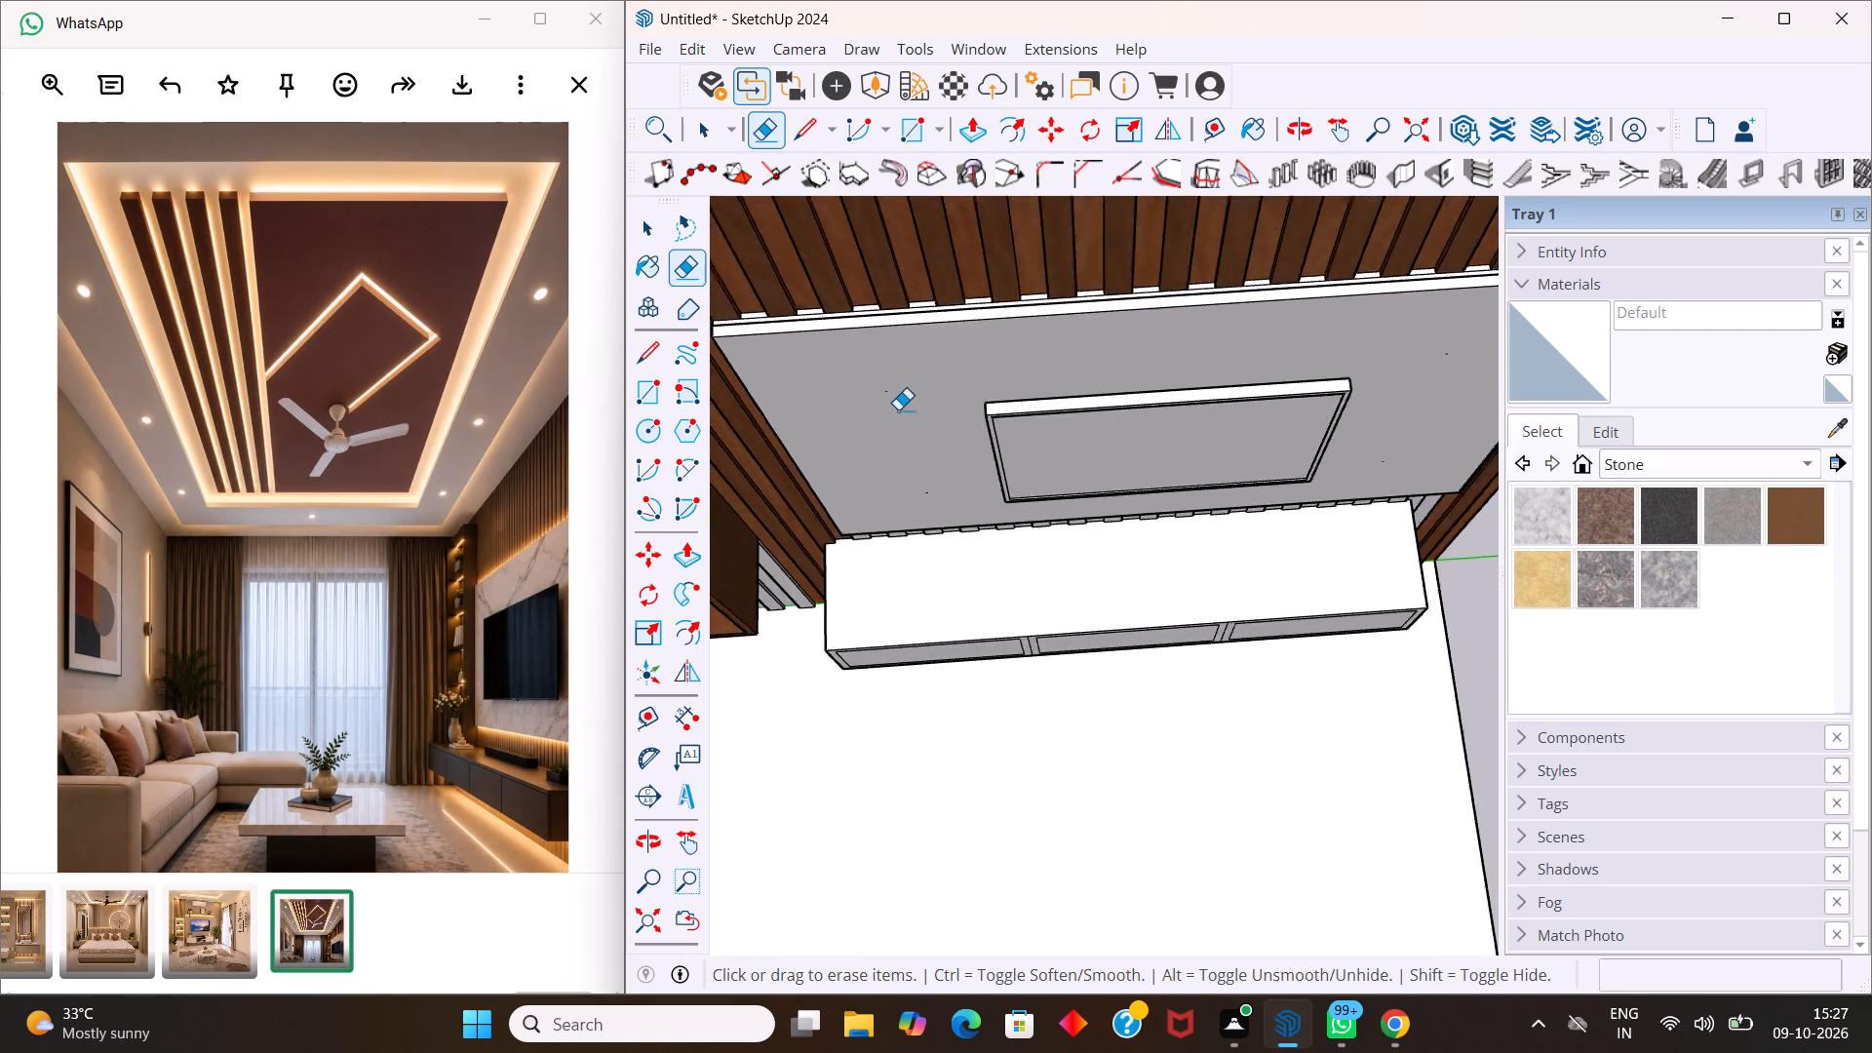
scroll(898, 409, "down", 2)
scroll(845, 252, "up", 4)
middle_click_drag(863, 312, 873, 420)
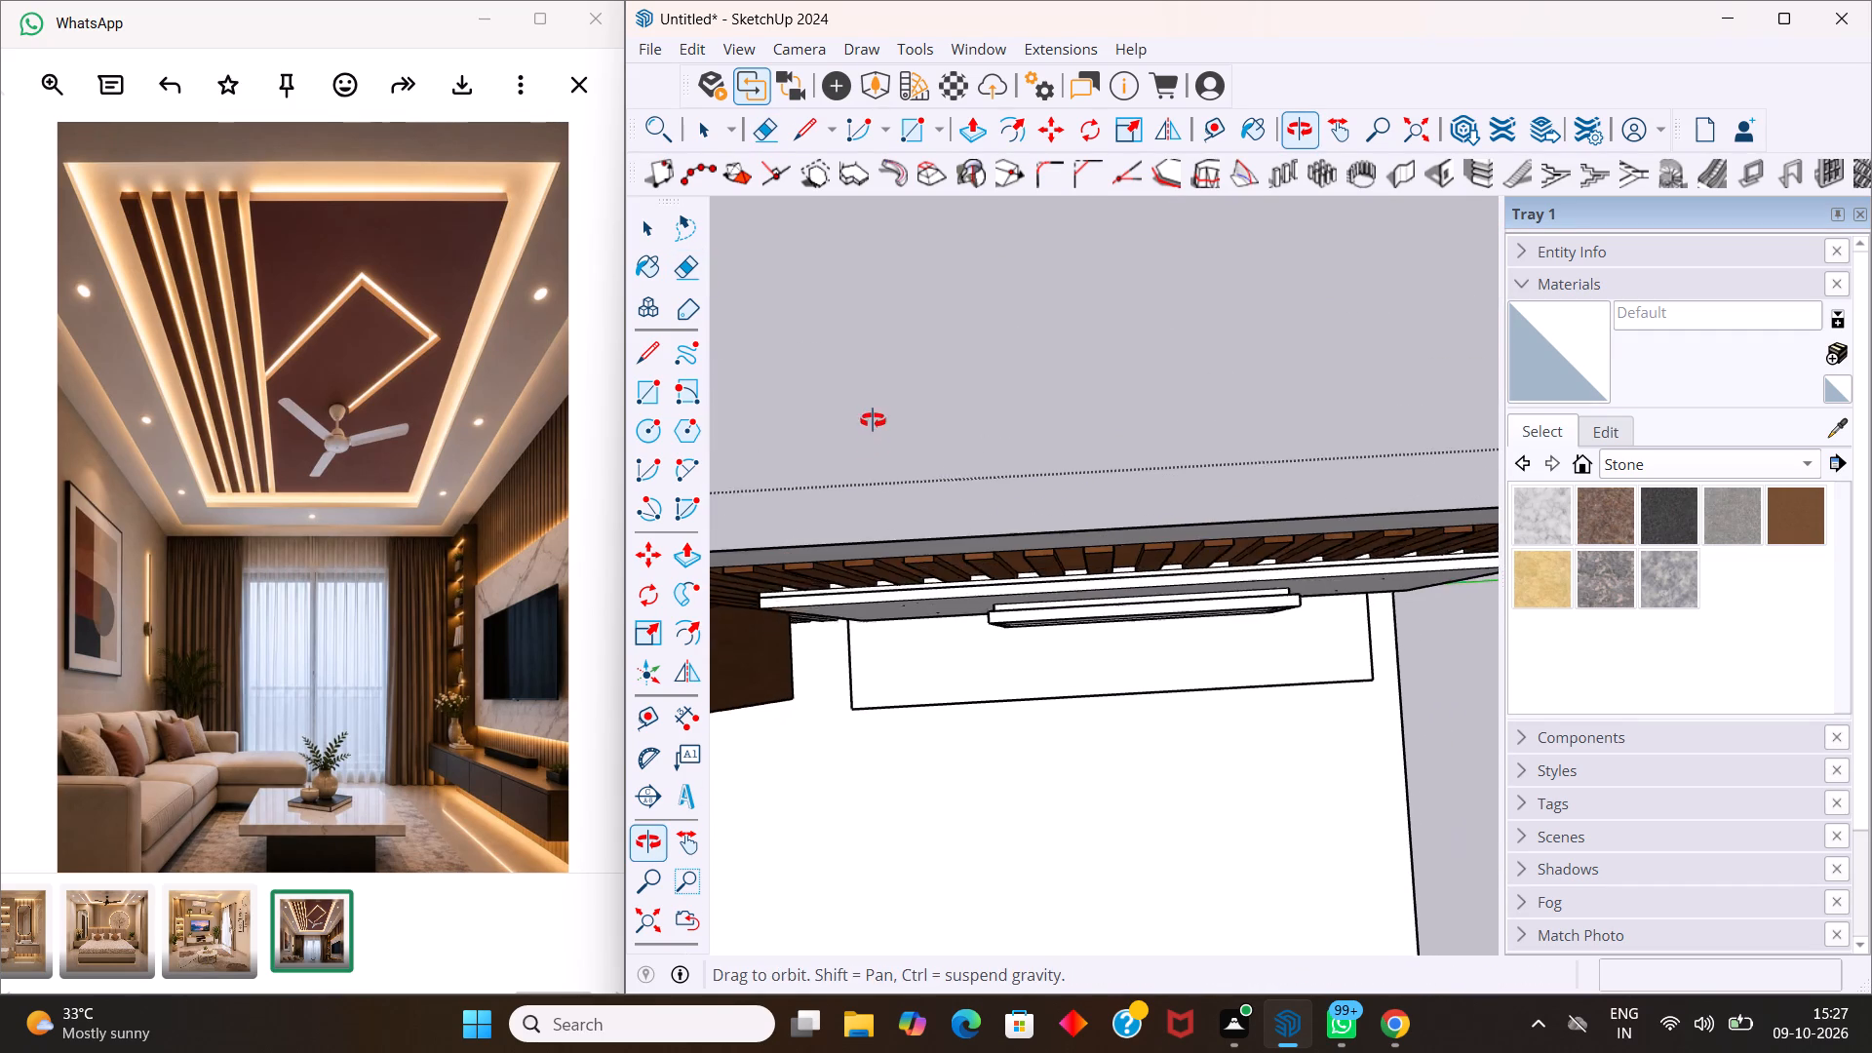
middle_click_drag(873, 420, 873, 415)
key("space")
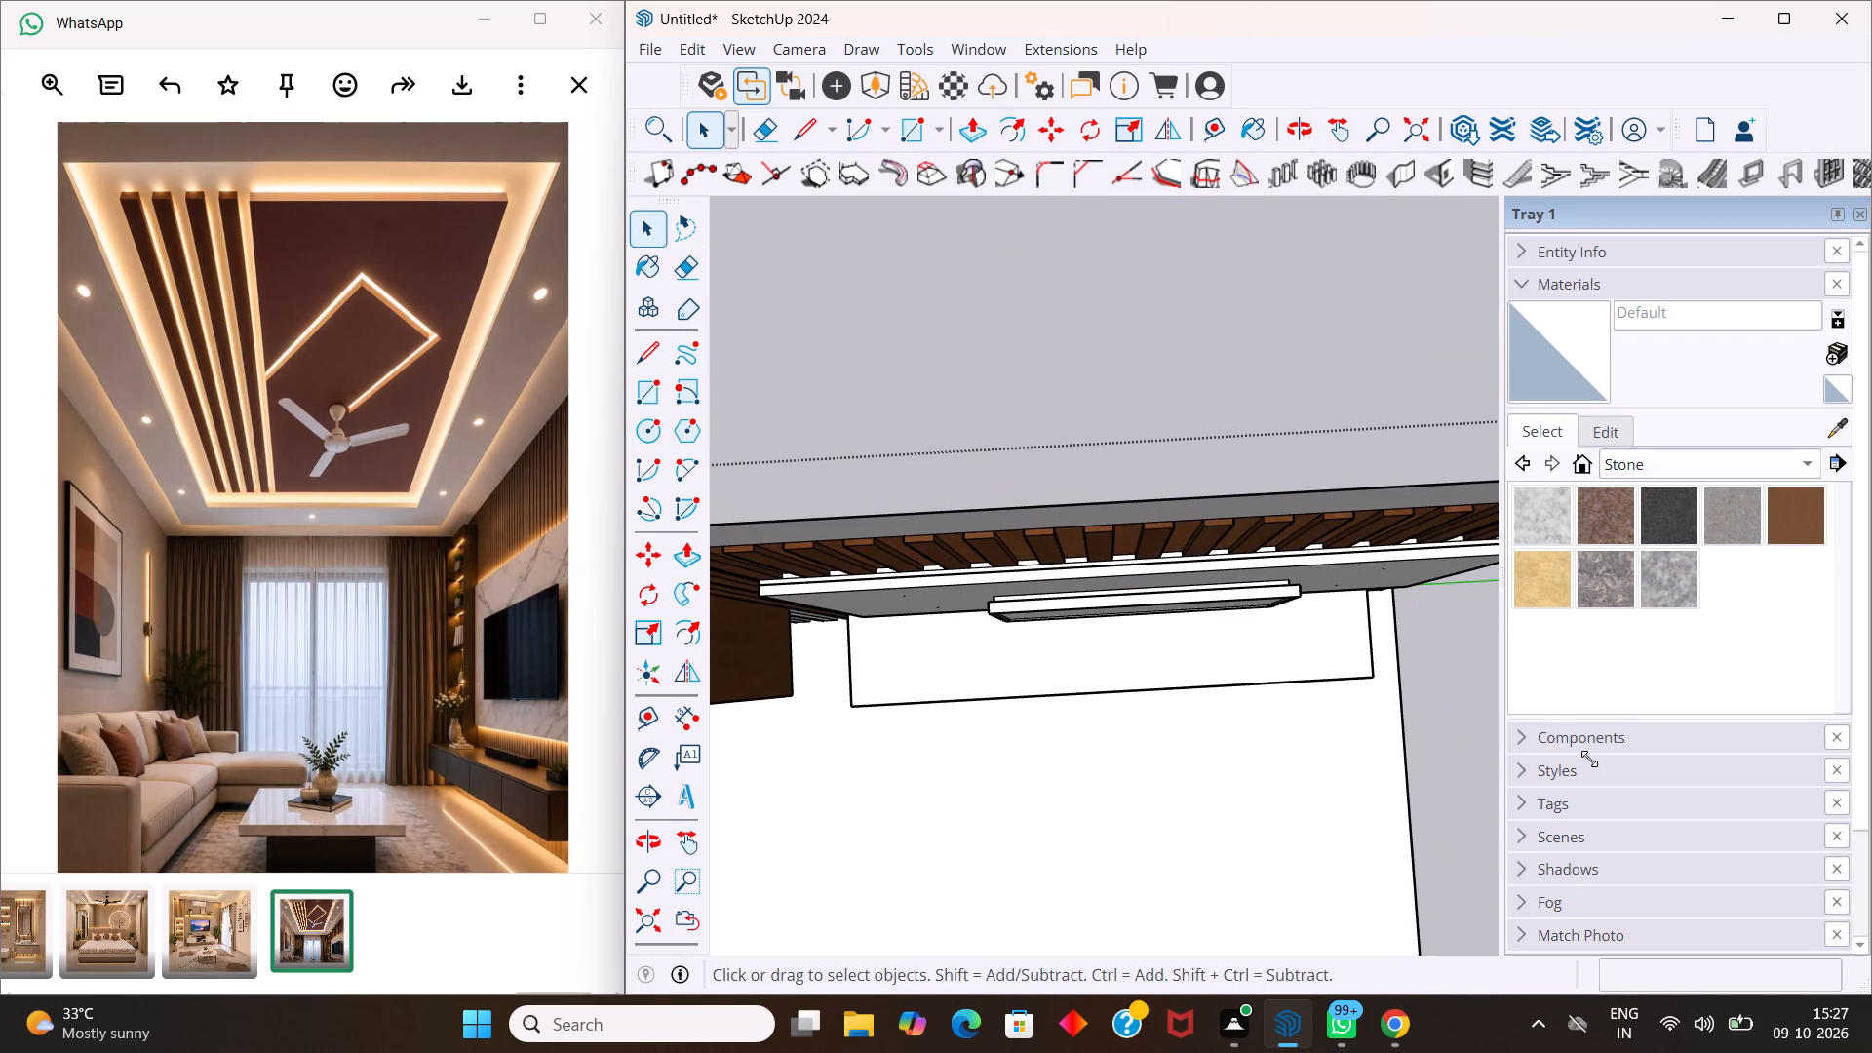
Paint the front face of the TV back panel with Stone Vein Gray from the Stone materials.
middle_click_drag(1567, 759, 1511, 657)
middle_click_drag(1337, 747, 1281, 464)
scroll(1279, 465, "down", 5)
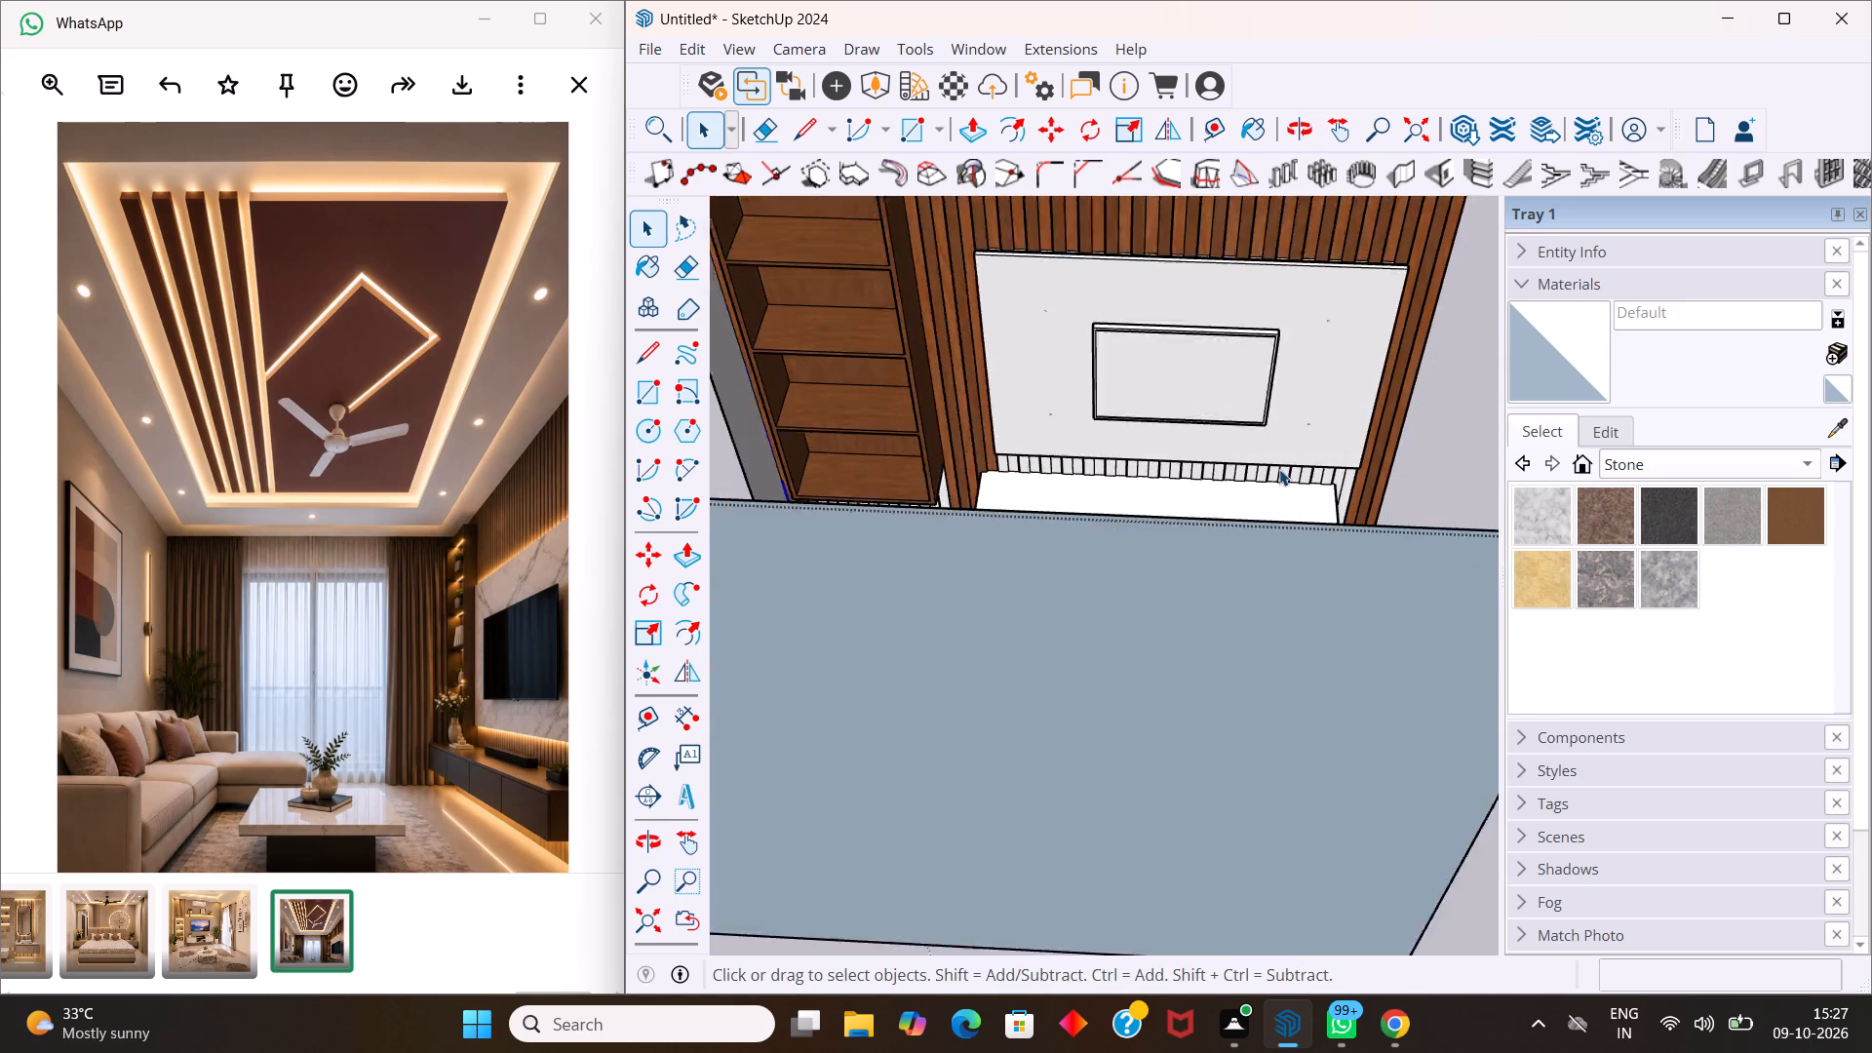
scroll(1279, 469, "down", 1)
scroll(1287, 373, "up", 4)
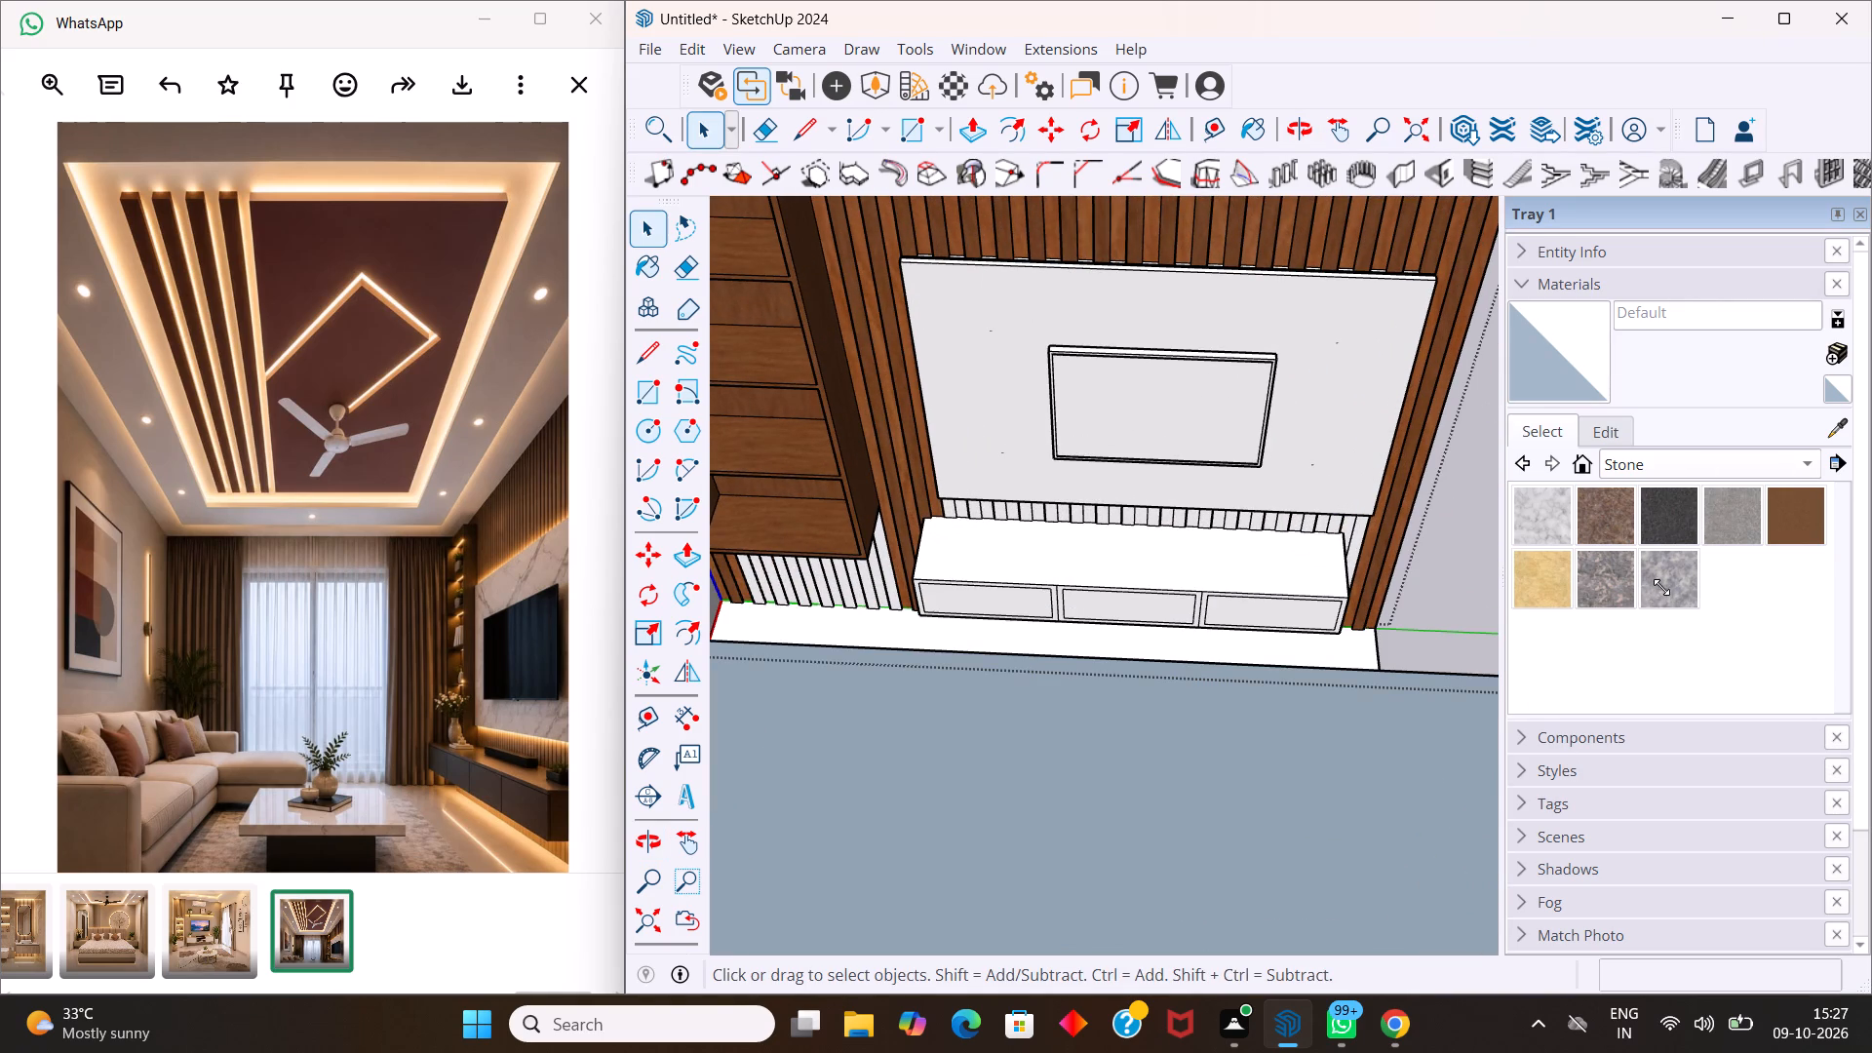
left_click(1666, 584)
left_click(1371, 378)
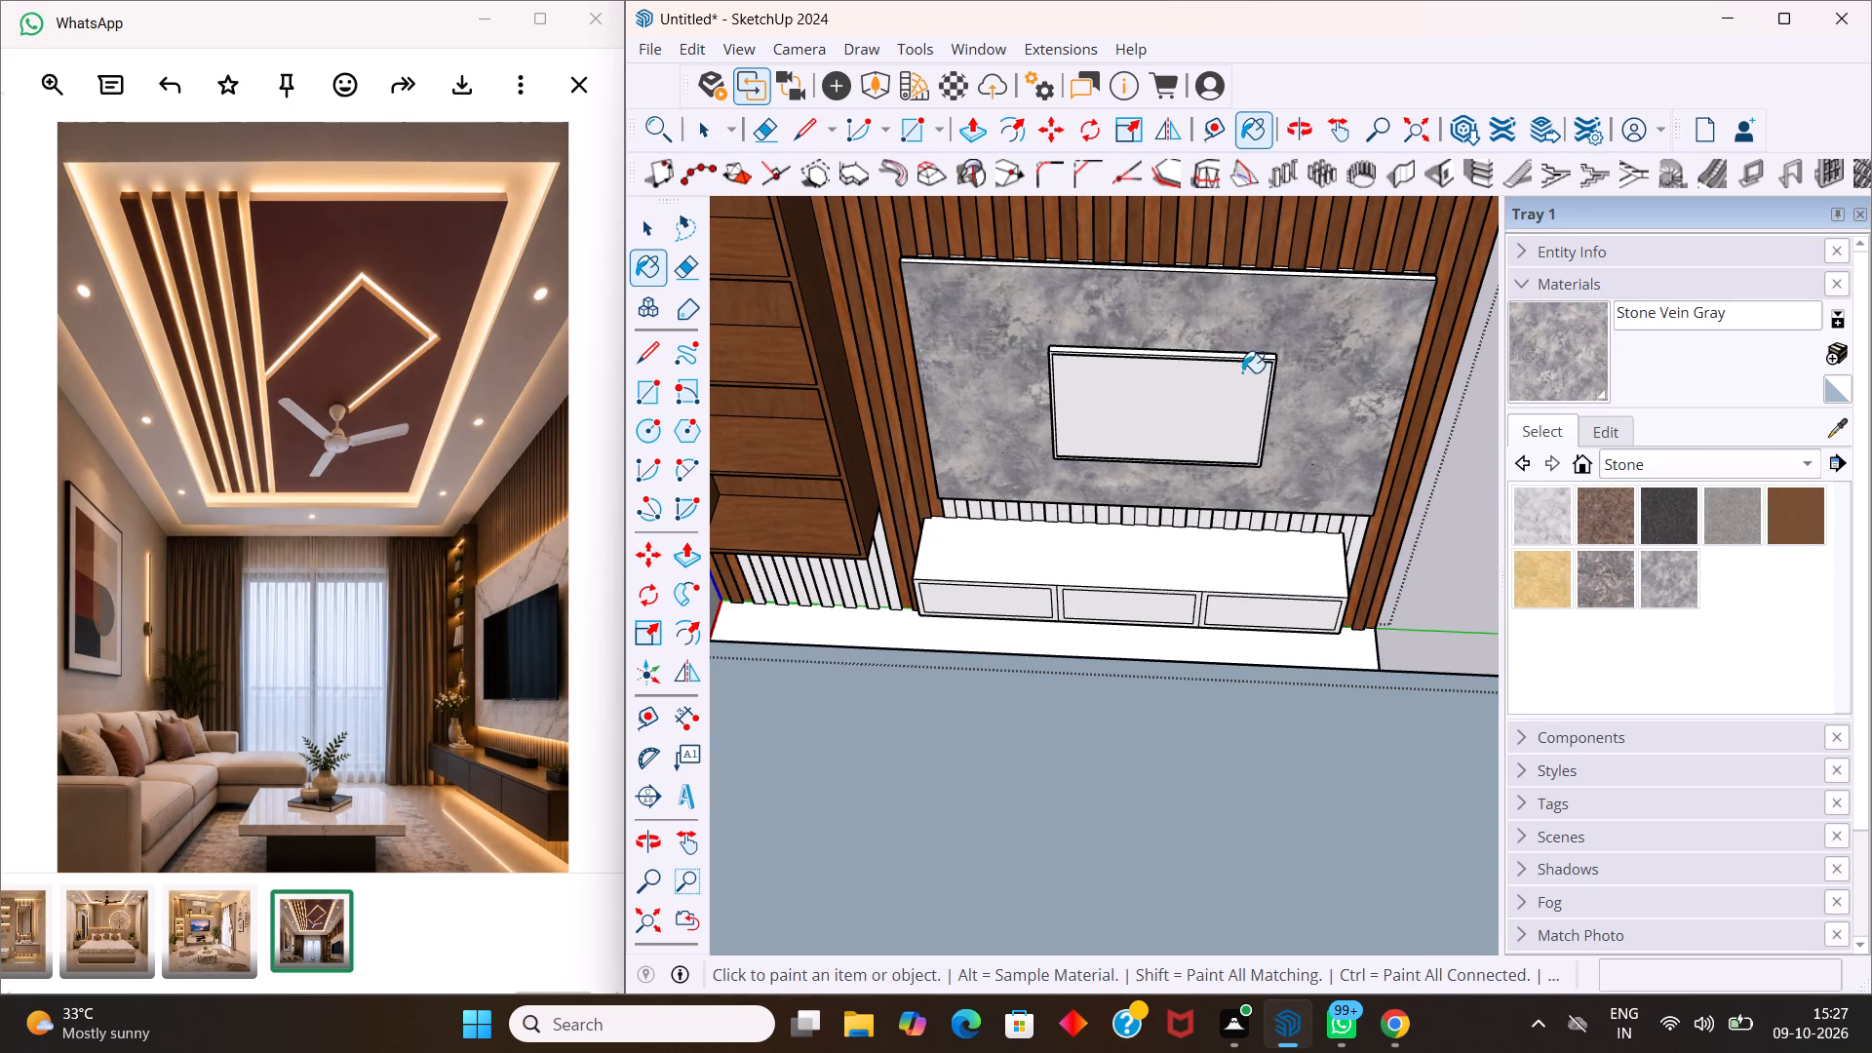
Paint the top edge of the TV back panel with Stone Vein Gray.
scroll(1216, 242, "up", 7)
middle_click_drag(1195, 241, 1190, 449)
middle_click(1190, 450)
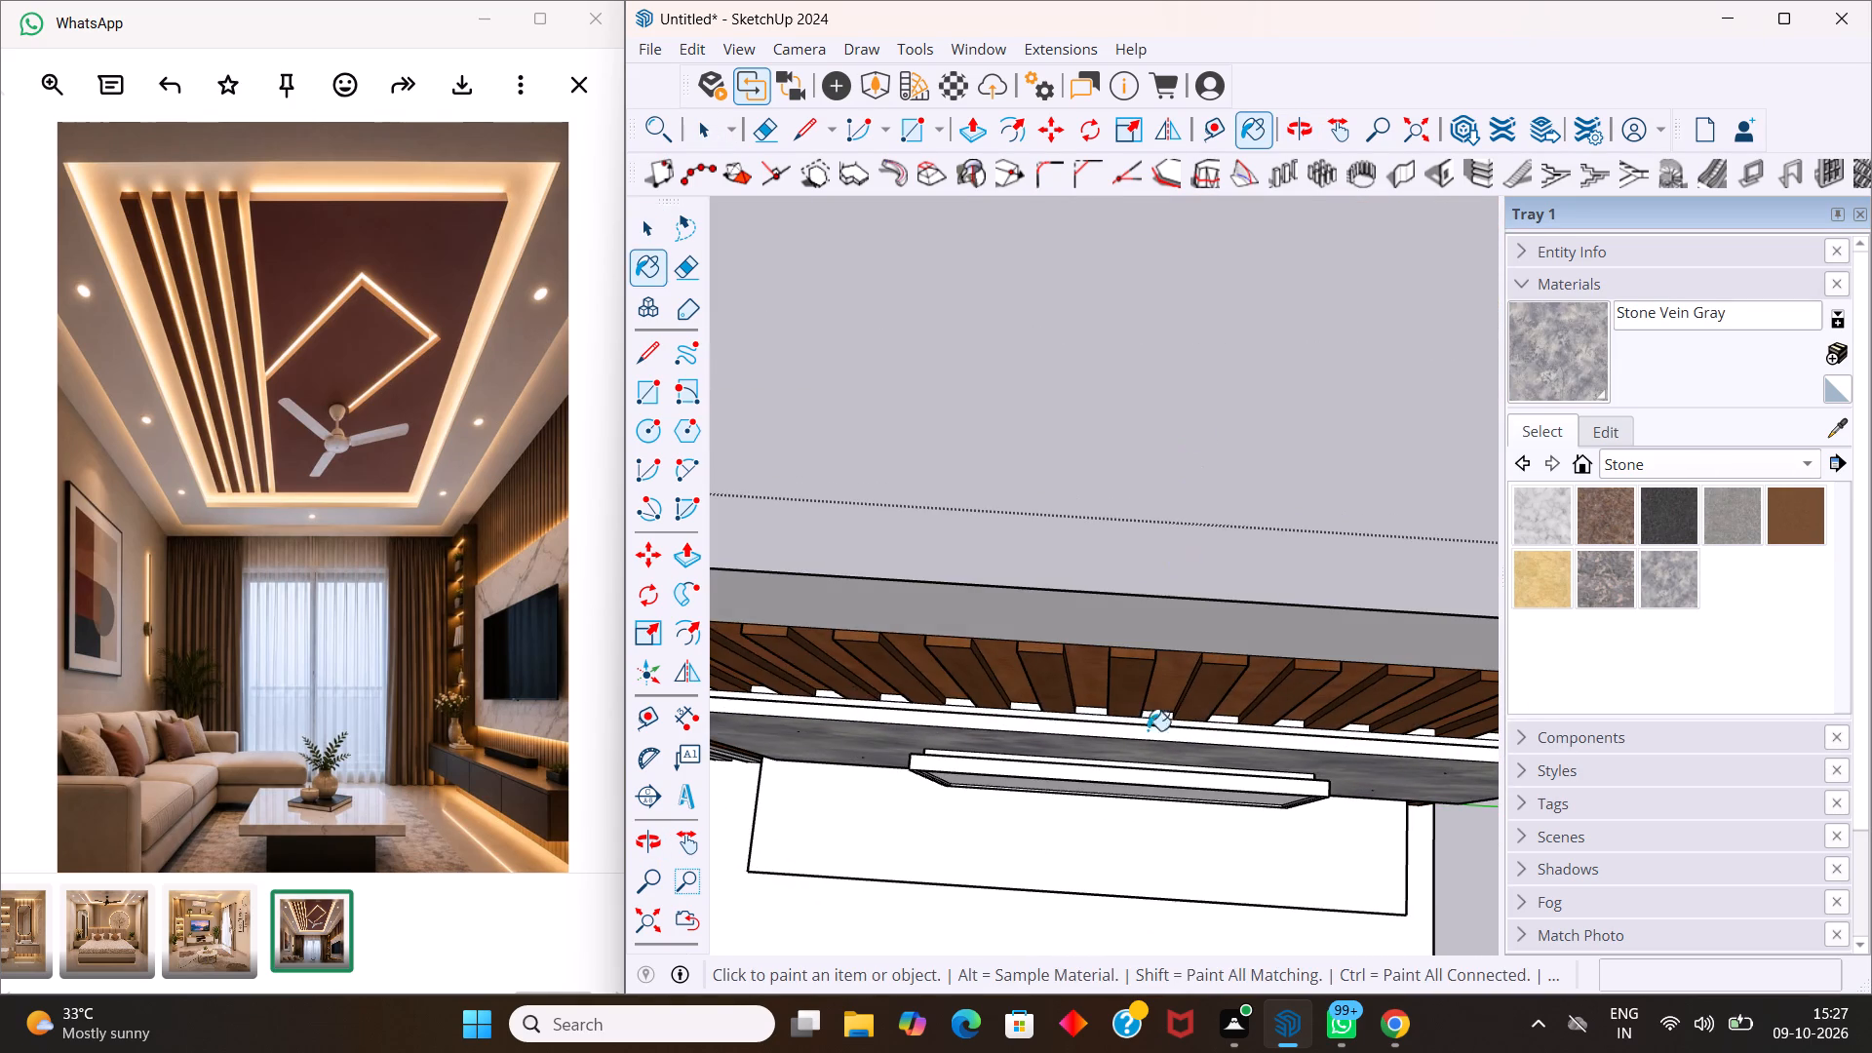
scroll(1139, 795, "up", 3)
left_click(1112, 708)
scroll(1097, 702, "down", 12)
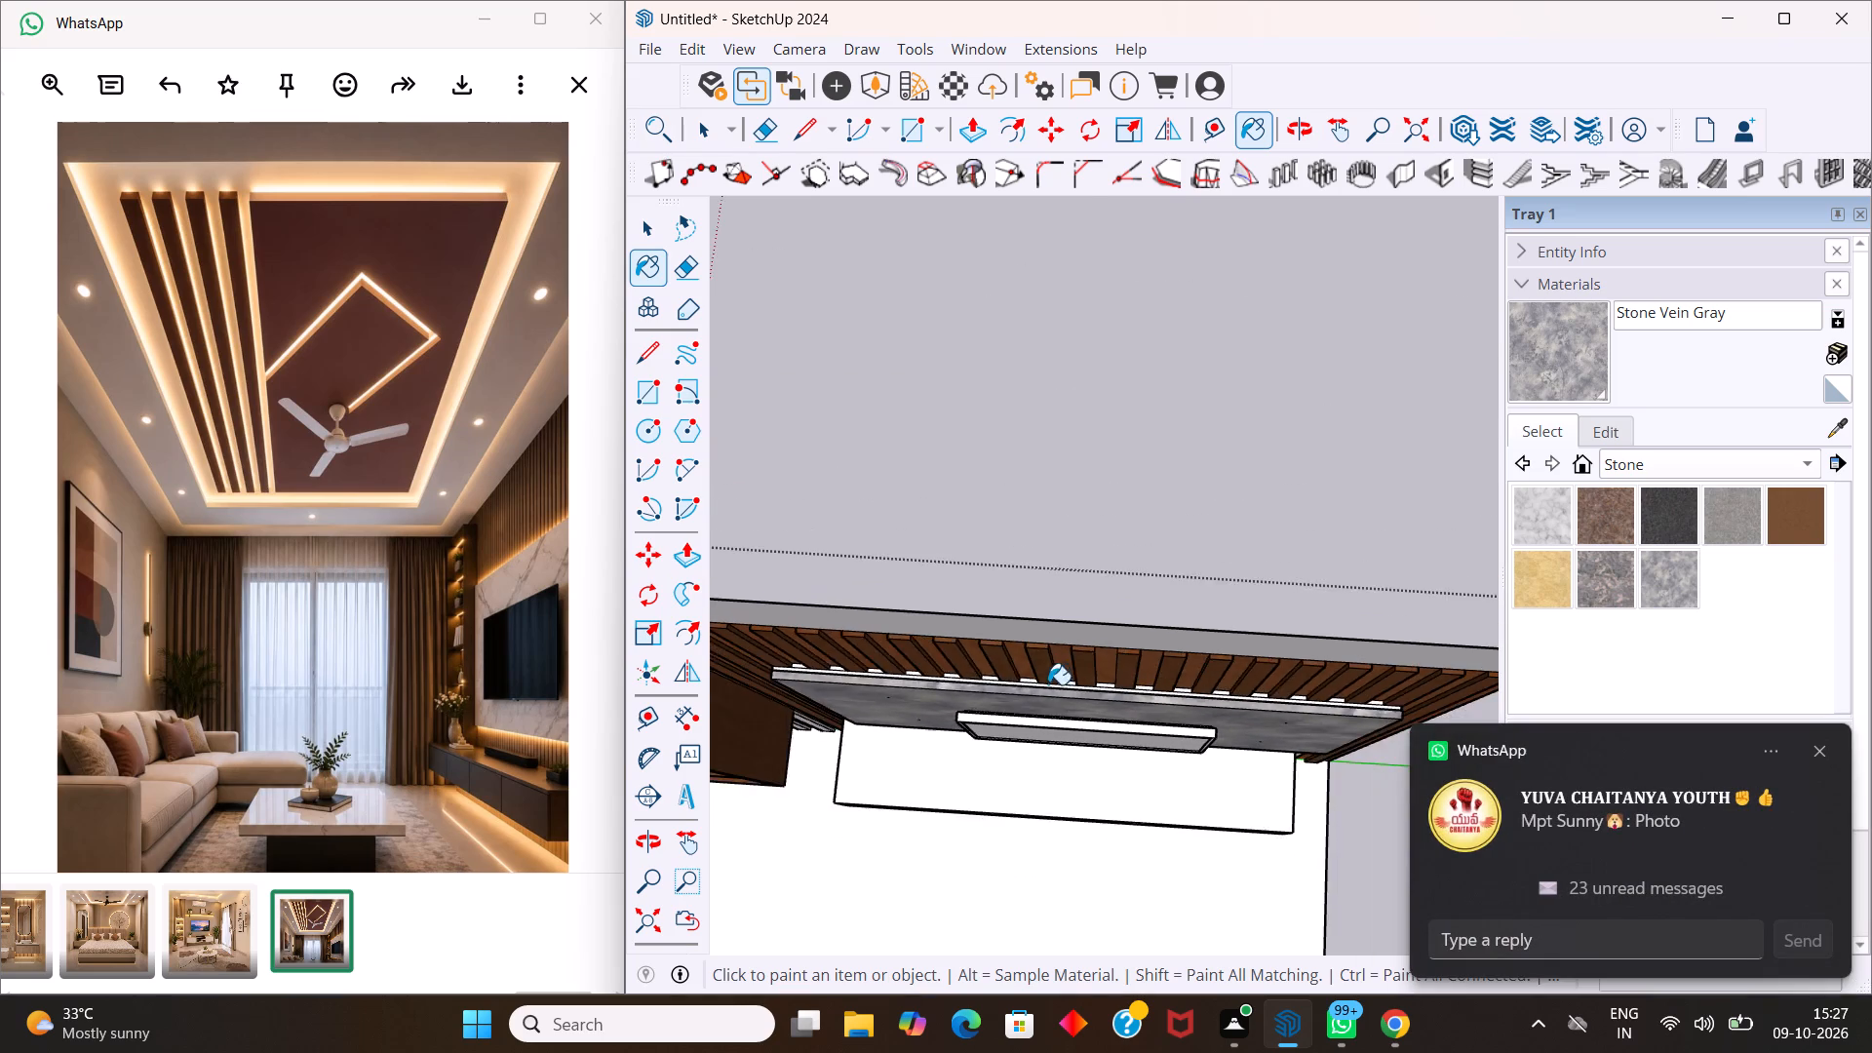
Paint the side edge of the TV back panel nearest the wall's open end with Stone Vein Gray.
scroll(1048, 684, "down", 4)
scroll(1226, 746, "up", 2)
middle_click_drag(1244, 741, 997, 545)
scroll(1258, 785, "up", 7)
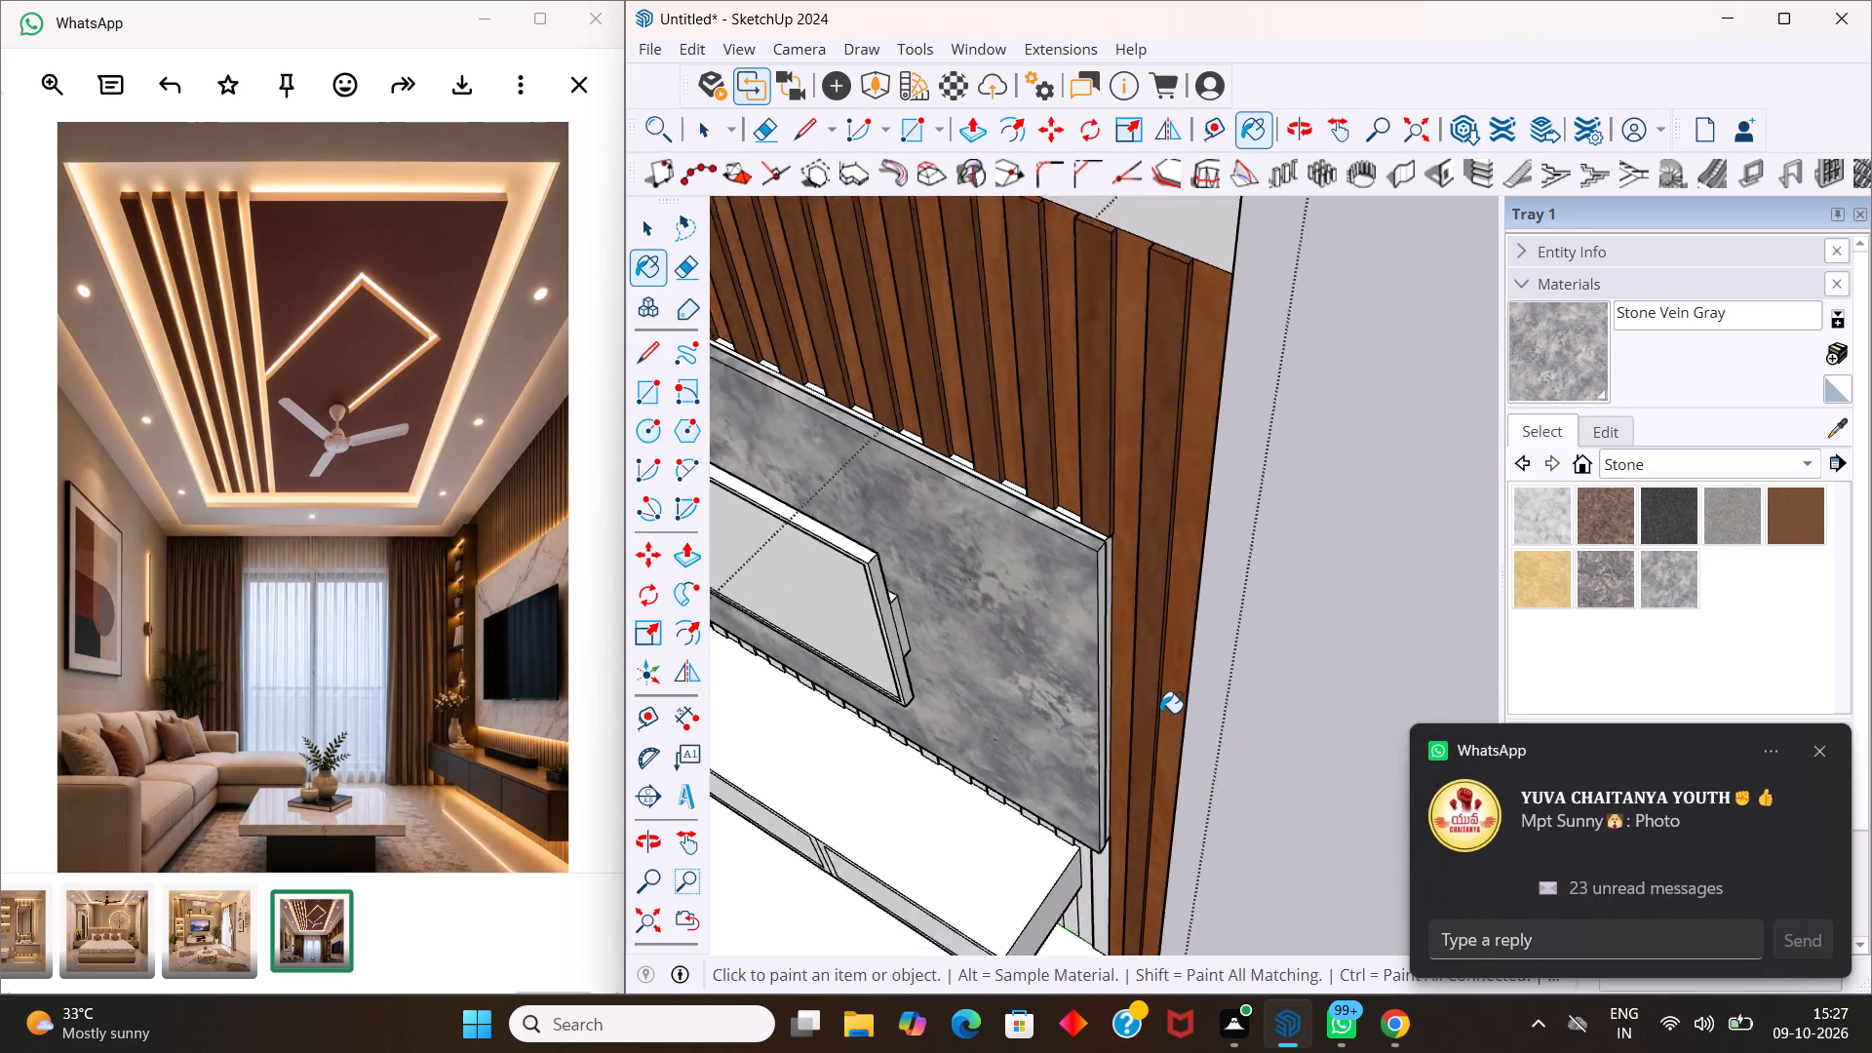
scroll(1160, 713, "up", 6)
middle_click_drag(1143, 636, 945, 615)
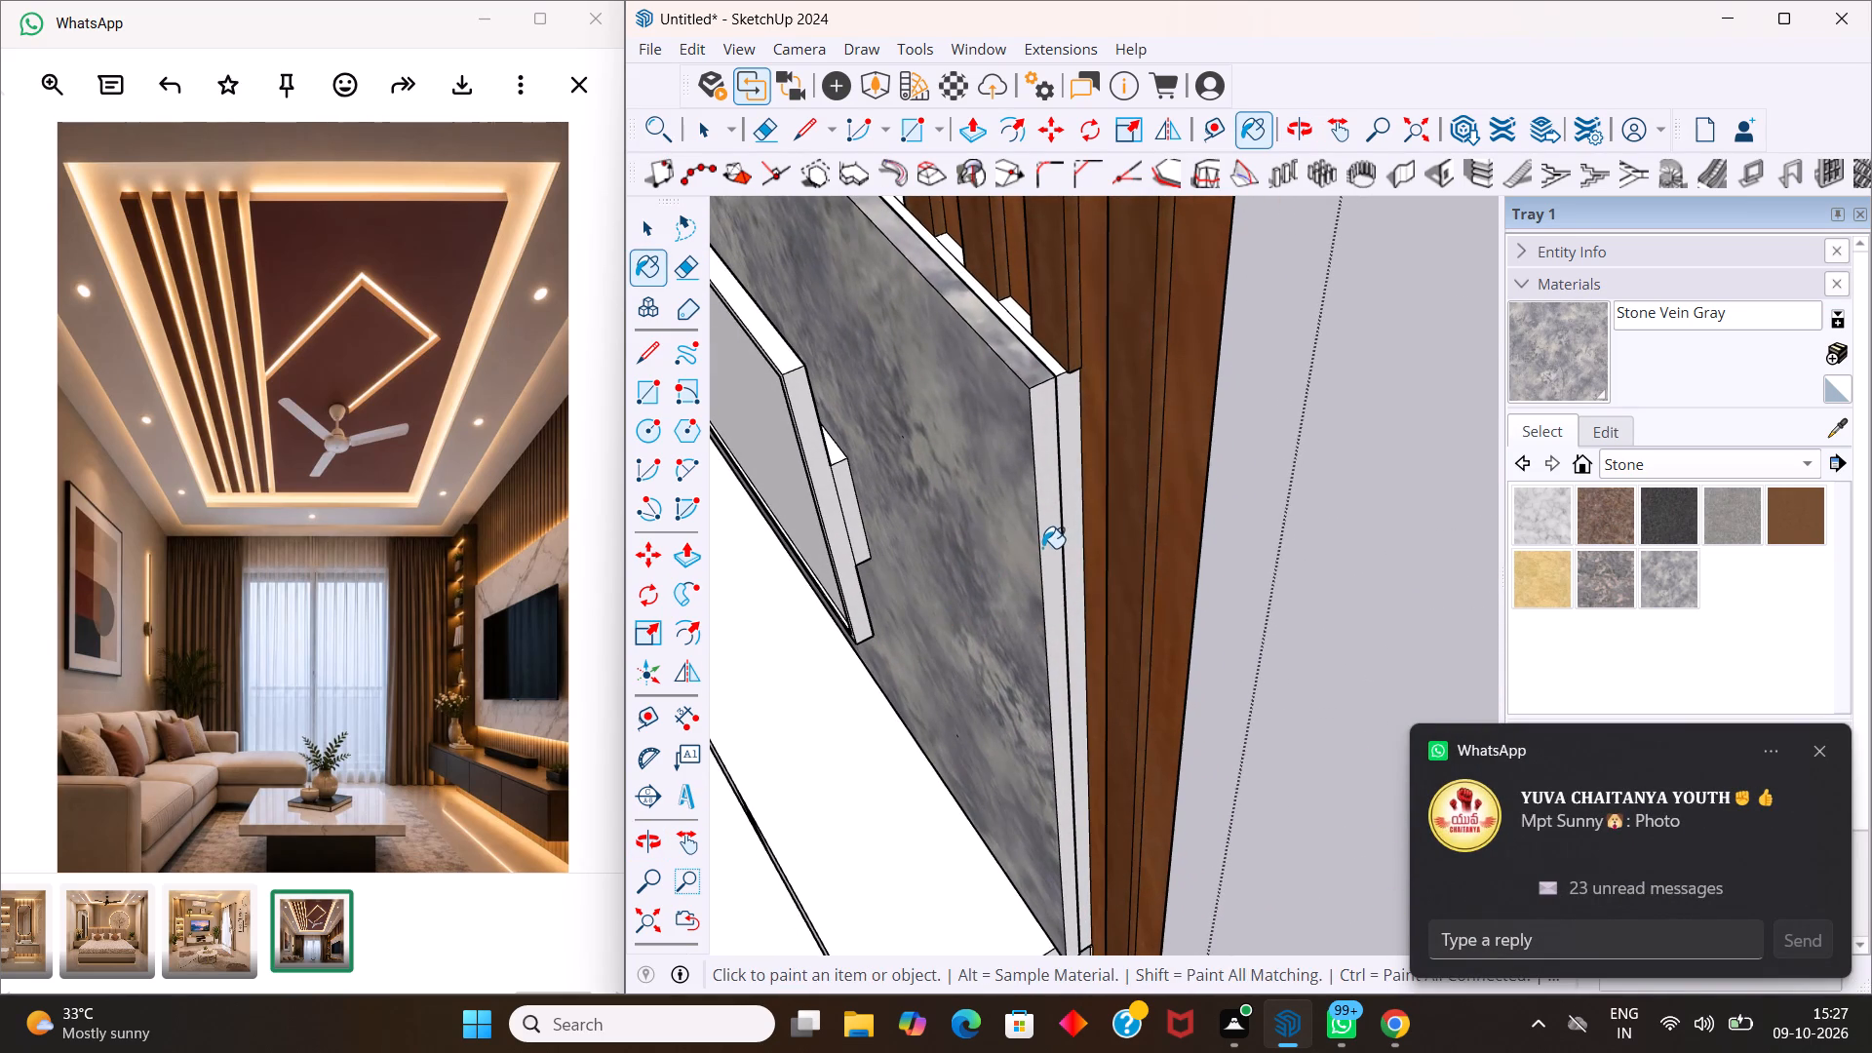
left_click(1049, 535)
Paint the underside edge of the TV back panel, above the console, with Stone Vein Gray.
scroll(1054, 536, "down", 10)
middle_click_drag(913, 518, 1007, 416)
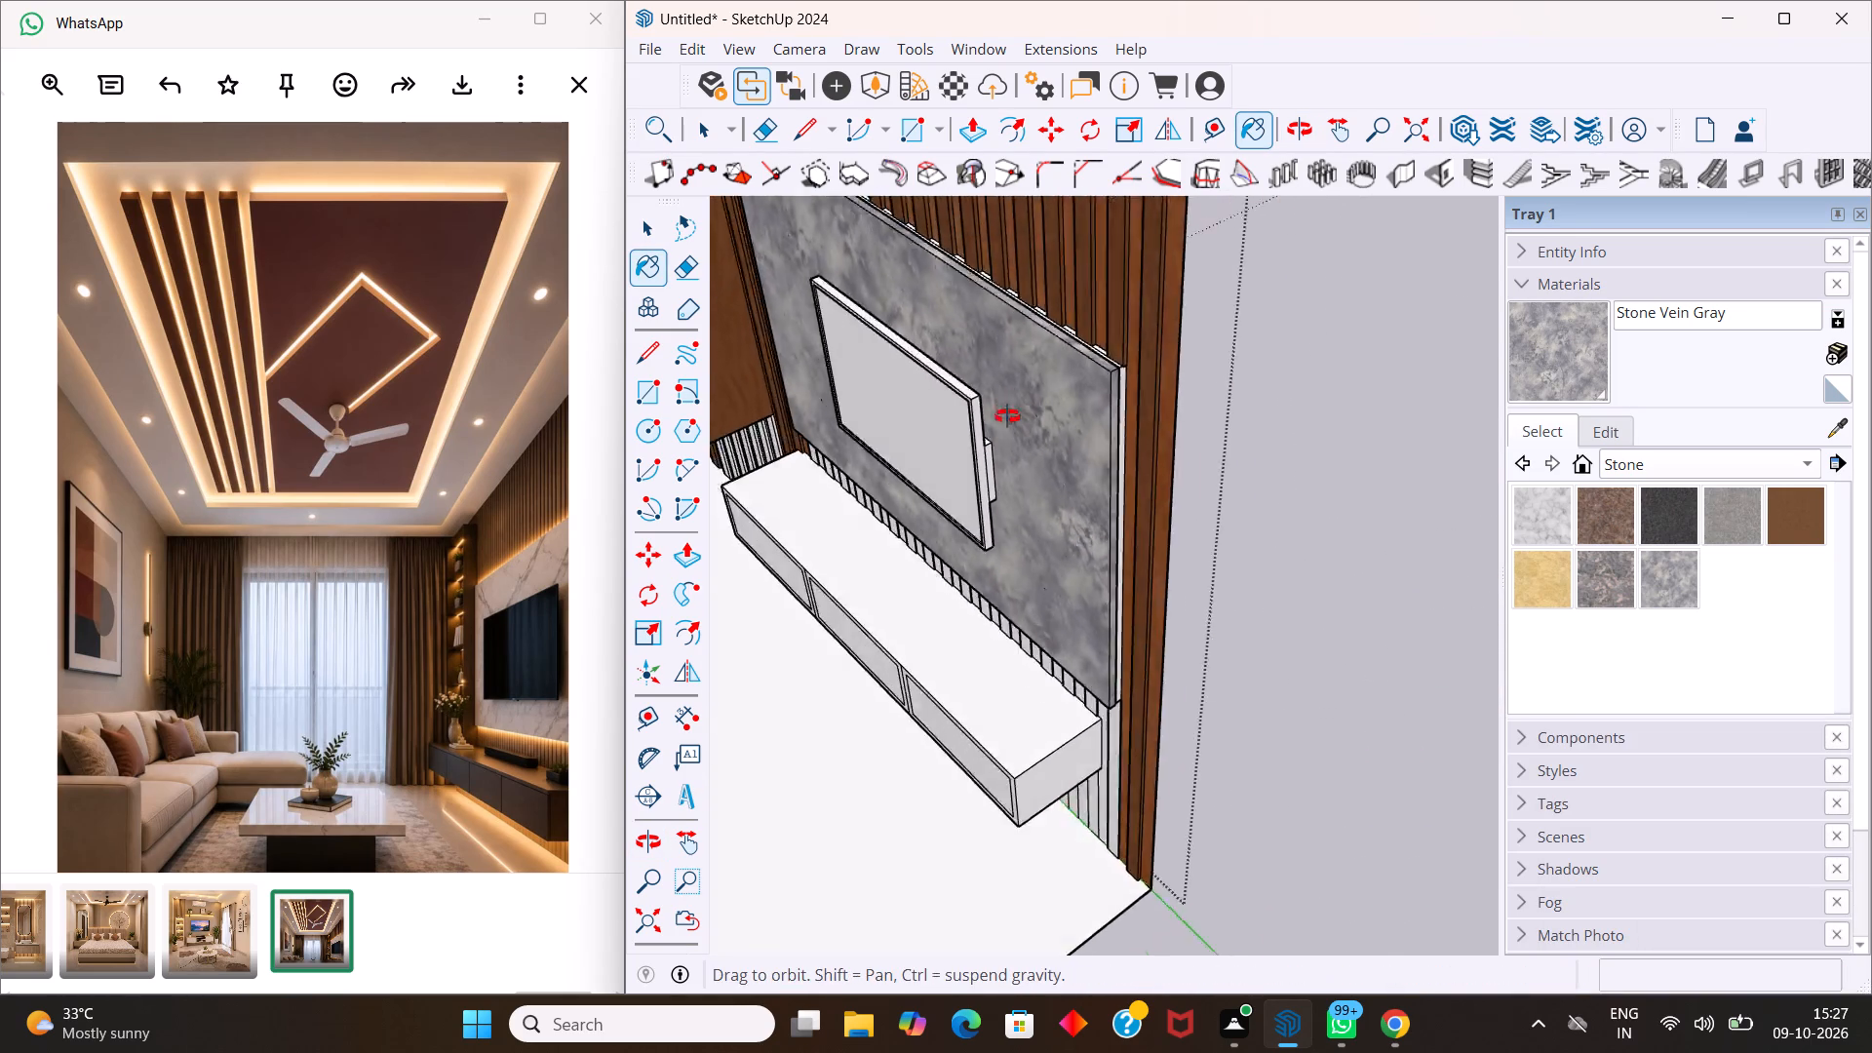
middle_click_drag(1007, 416, 1106, 335)
scroll(1201, 556, "down", 11)
middle_click_drag(1243, 644, 1200, 338)
middle_click_drag(1231, 651, 1182, 462)
scroll(1231, 554, "up", 19)
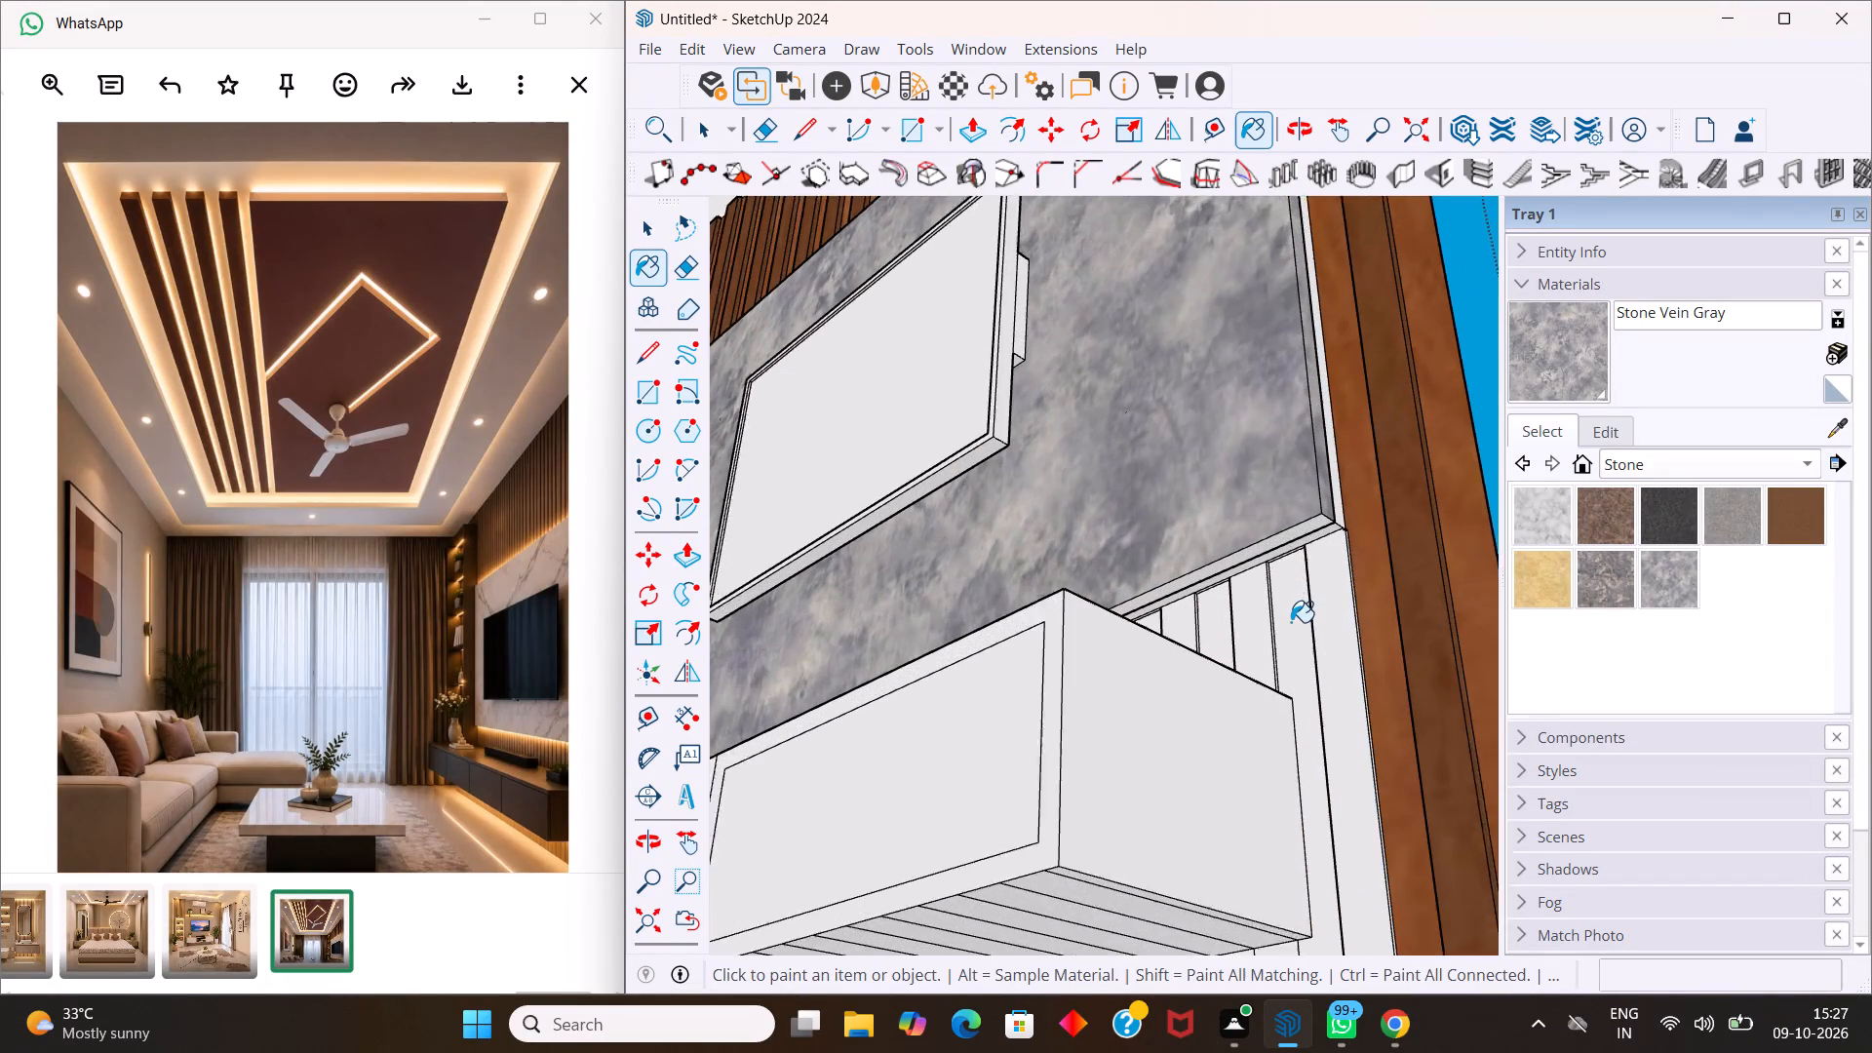
scroll(1291, 622, "up", 1)
left_click(1273, 535)
Paint the side edge of the TV back panel facing the shelving unit with Stone Vein Gray.
scroll(1268, 533, "down", 13)
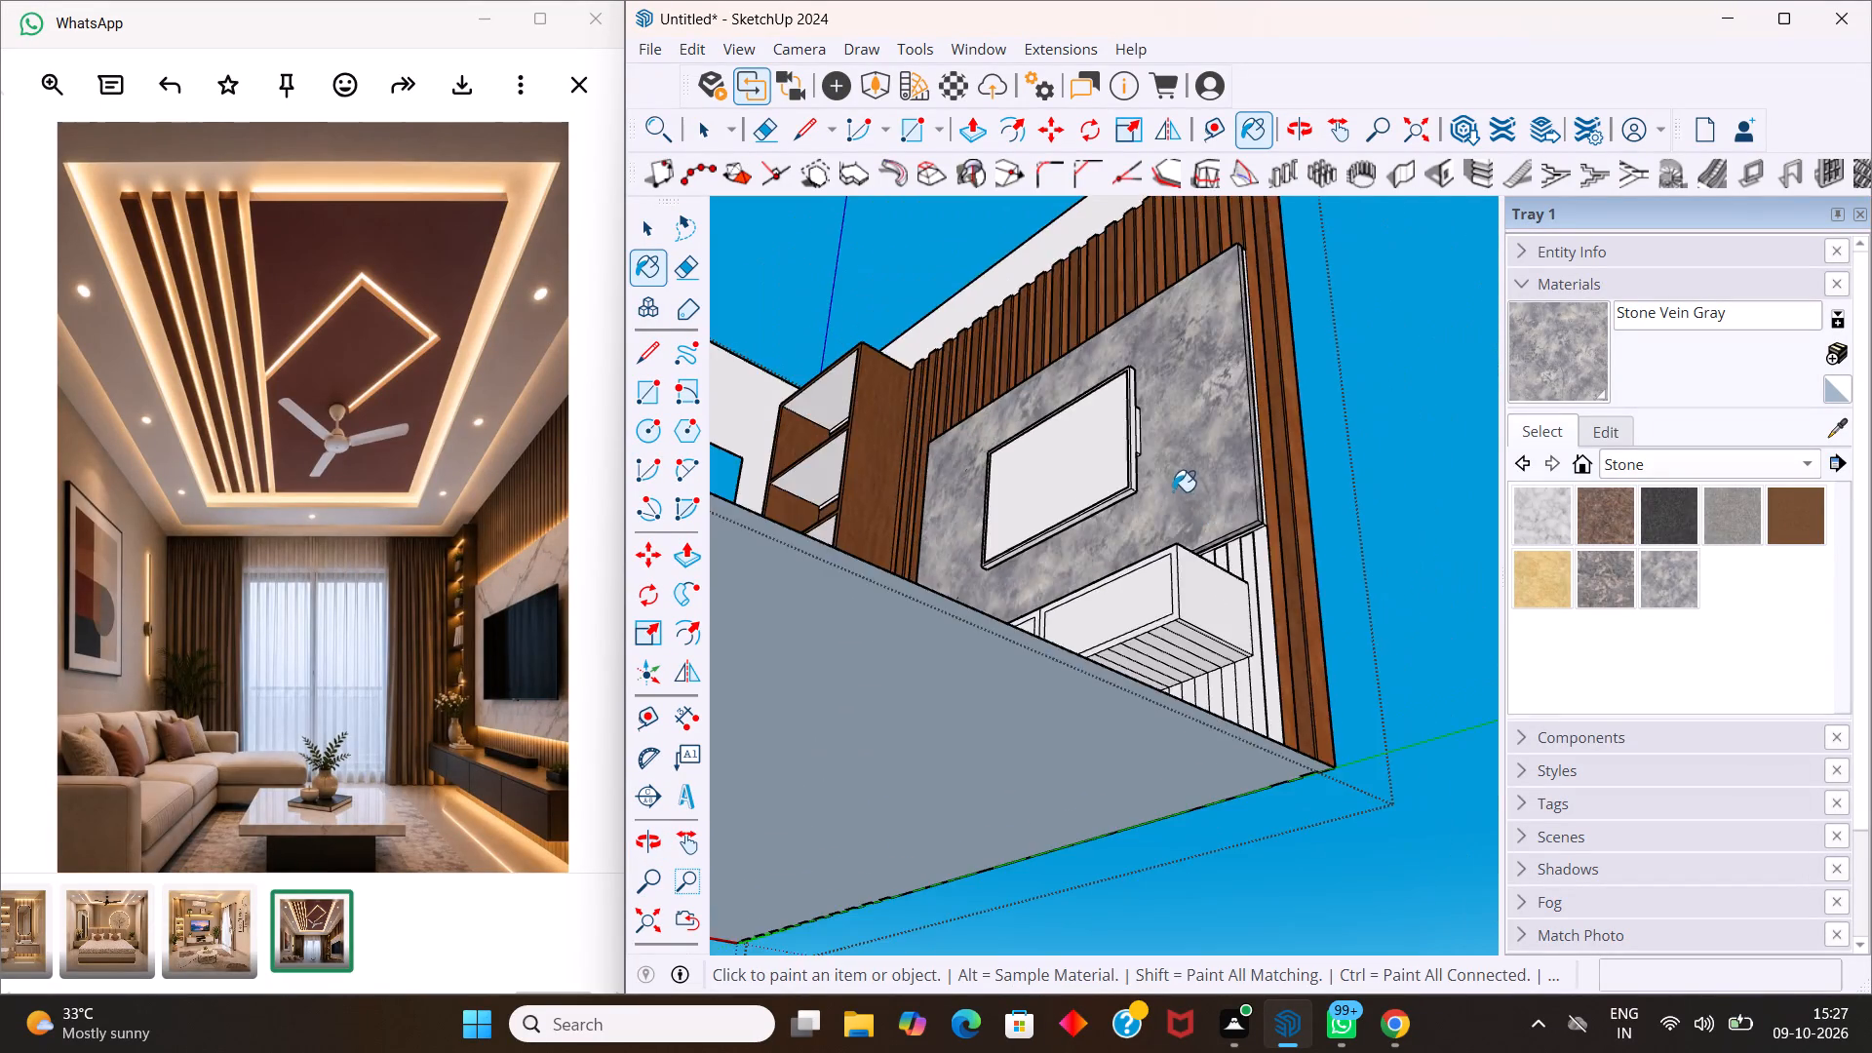
scroll(1173, 491, "down", 10)
middle_click_drag(976, 457, 1601, 955)
scroll(976, 477, "down", 1)
middle_click_drag(1094, 663, 1404, 505)
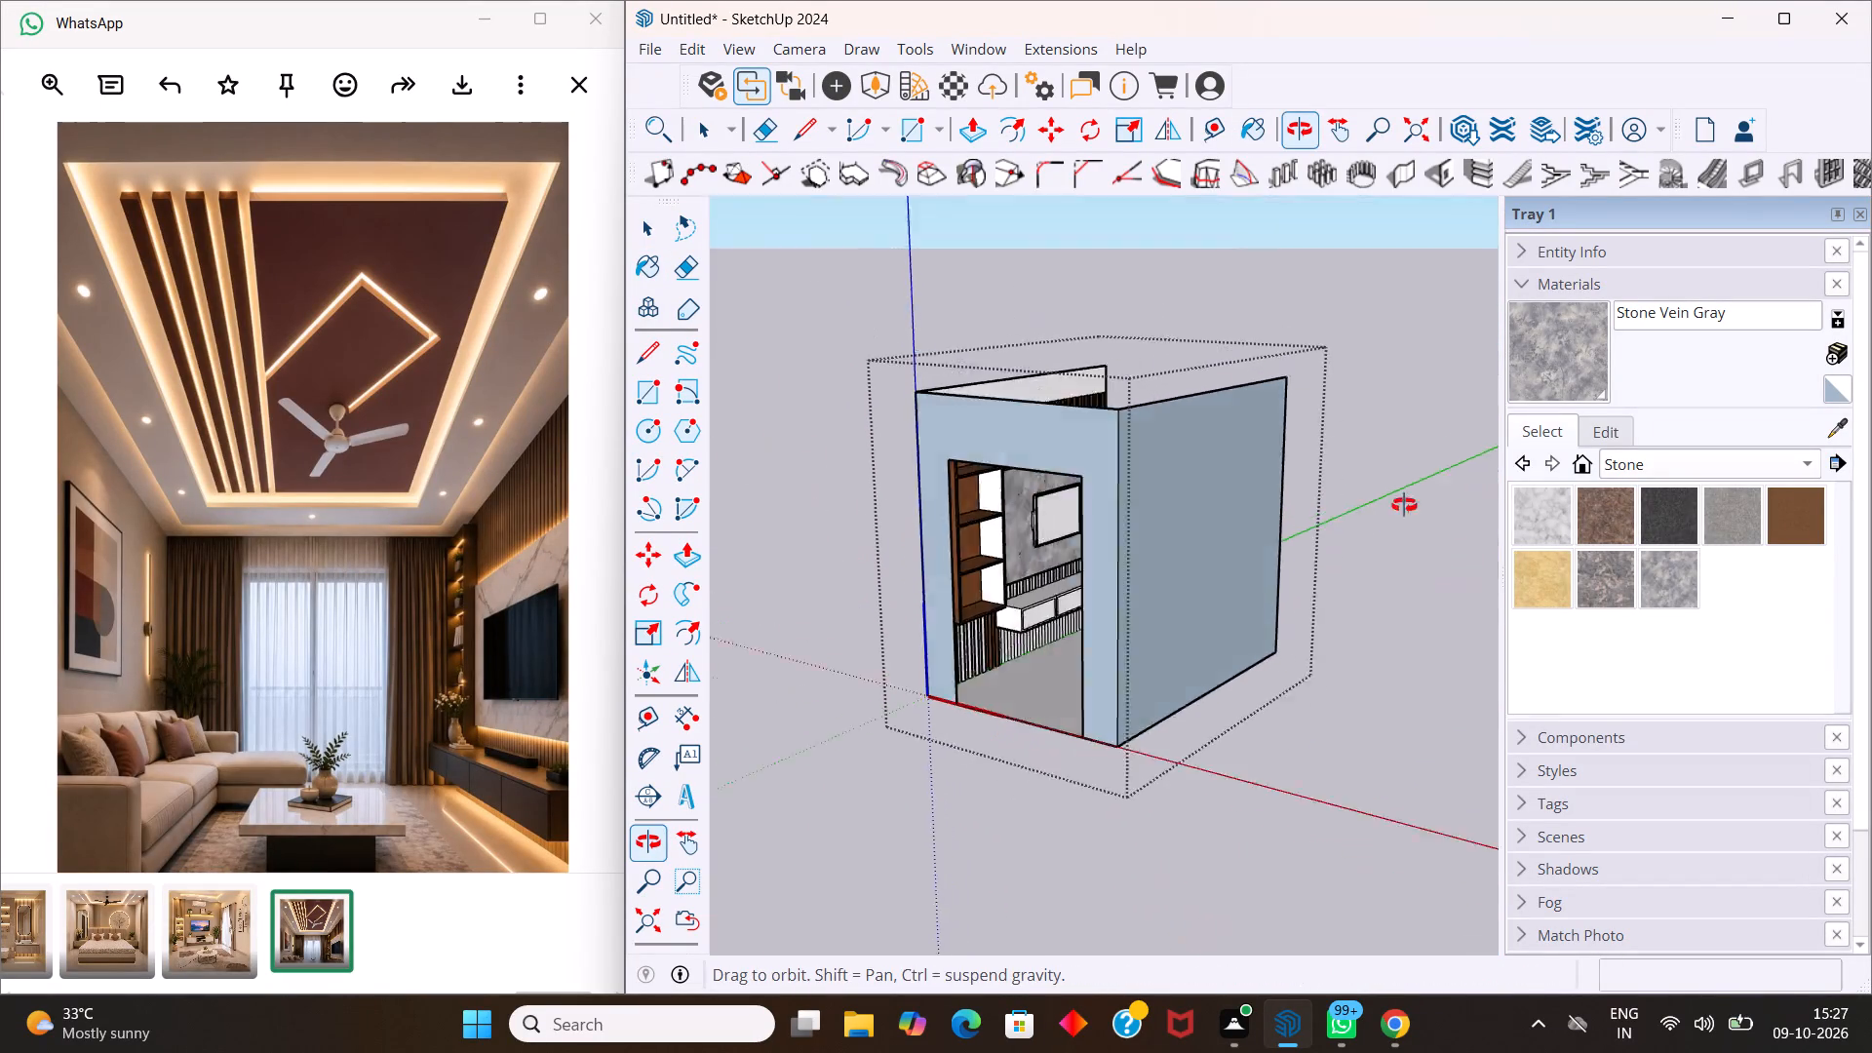
middle_click_drag(1404, 505, 1420, 506)
scroll(1068, 539, "up", 15)
middle_click_drag(1015, 527, 989, 495)
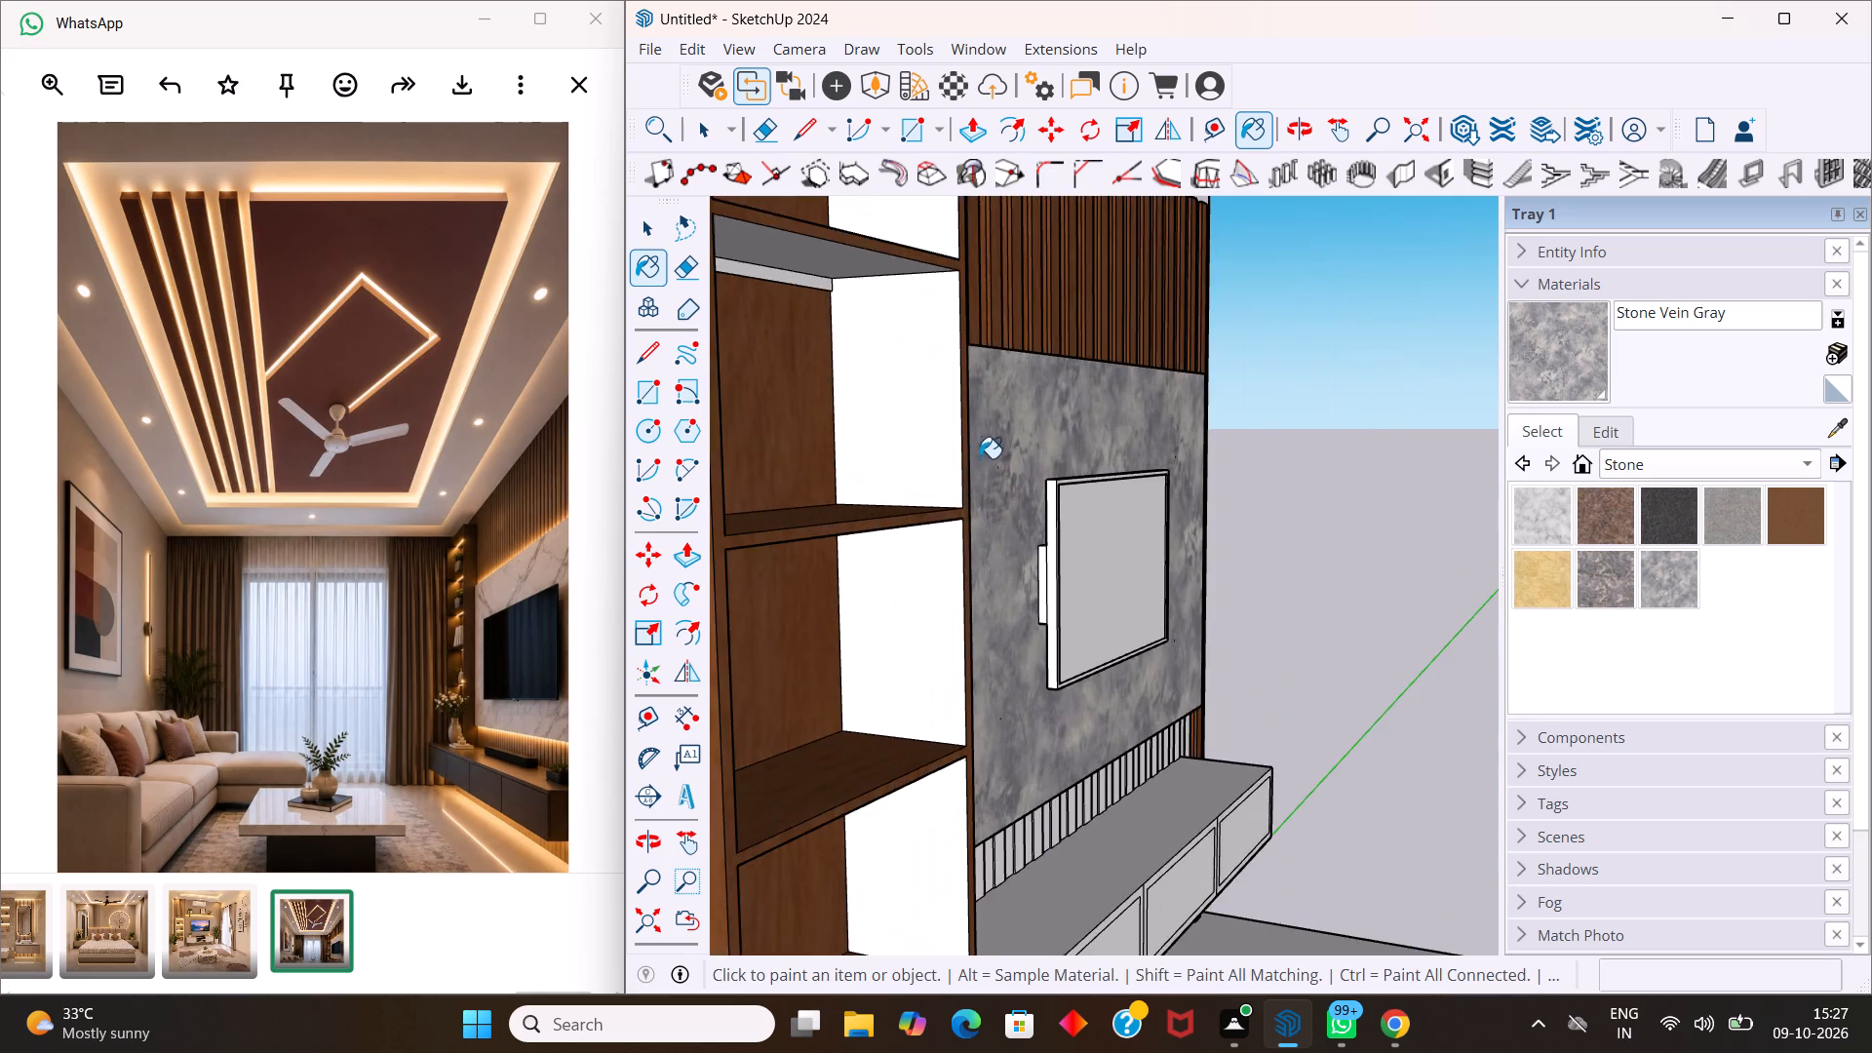
middle_click_drag(979, 456, 917, 457)
scroll(878, 455, "up", 7)
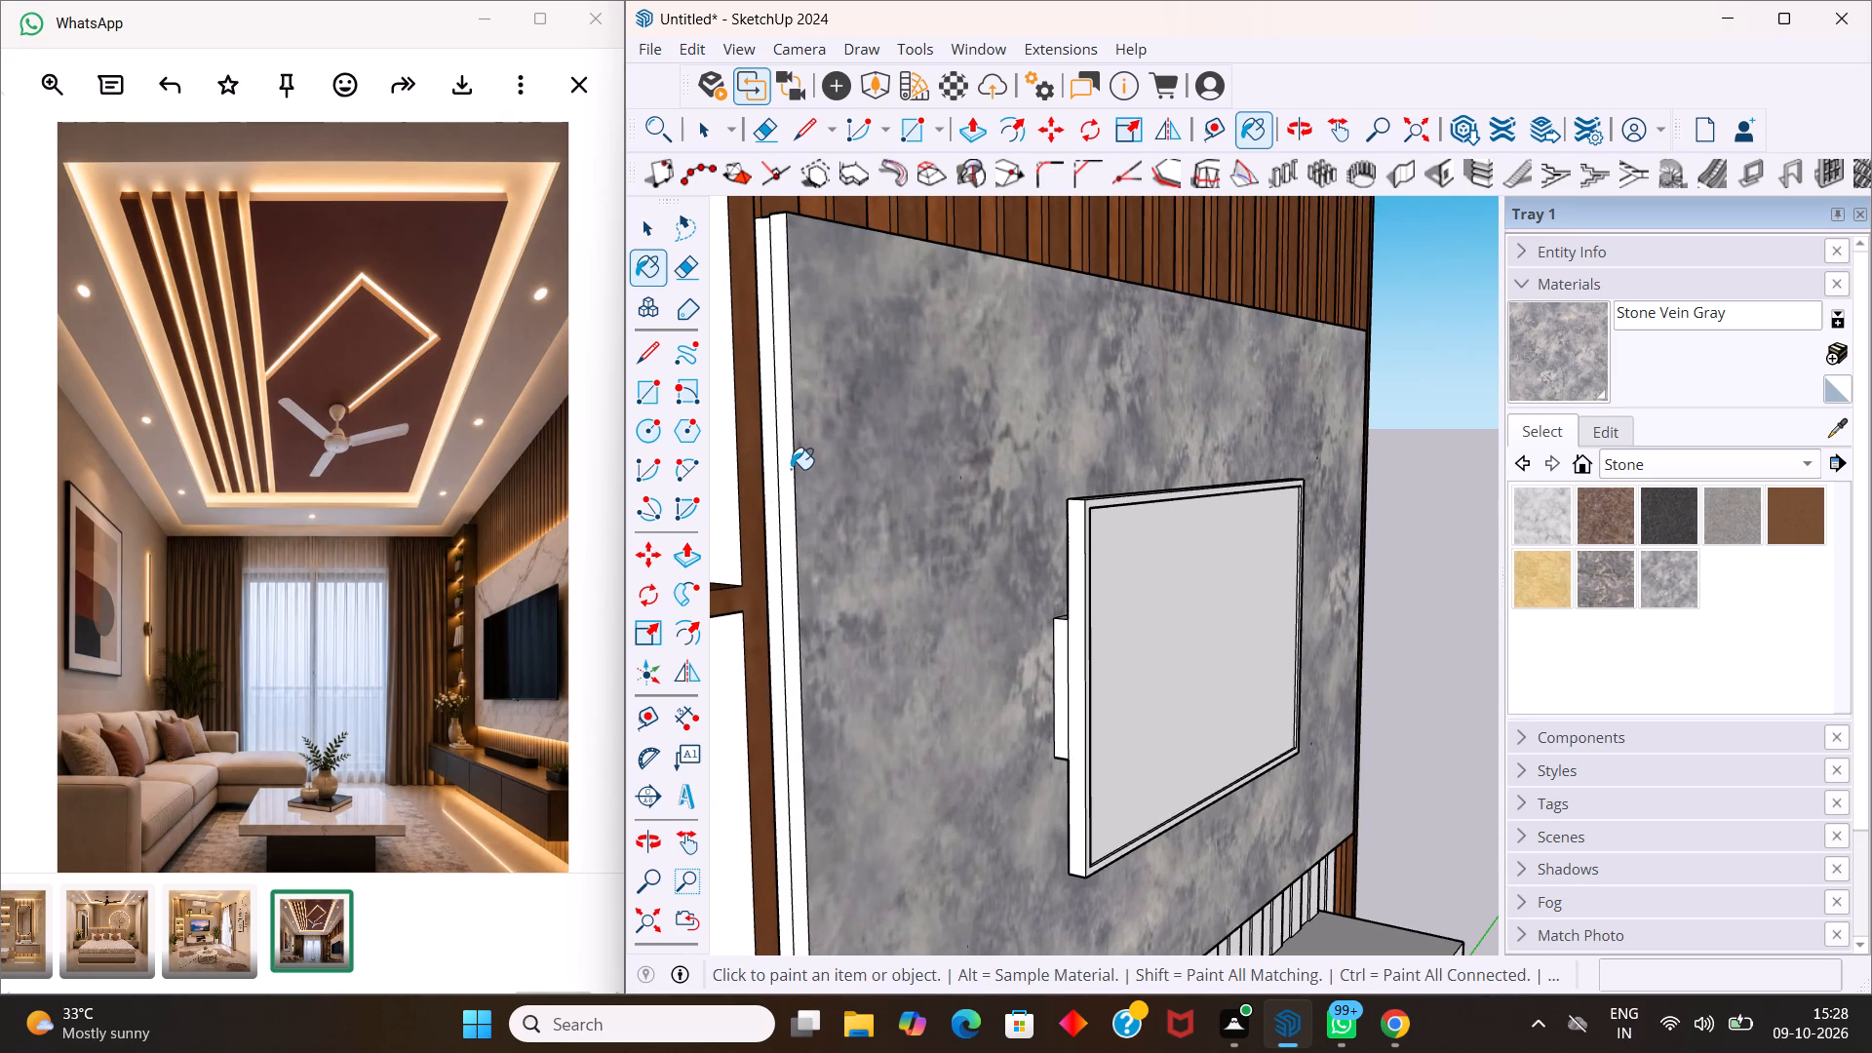
left_click(791, 468)
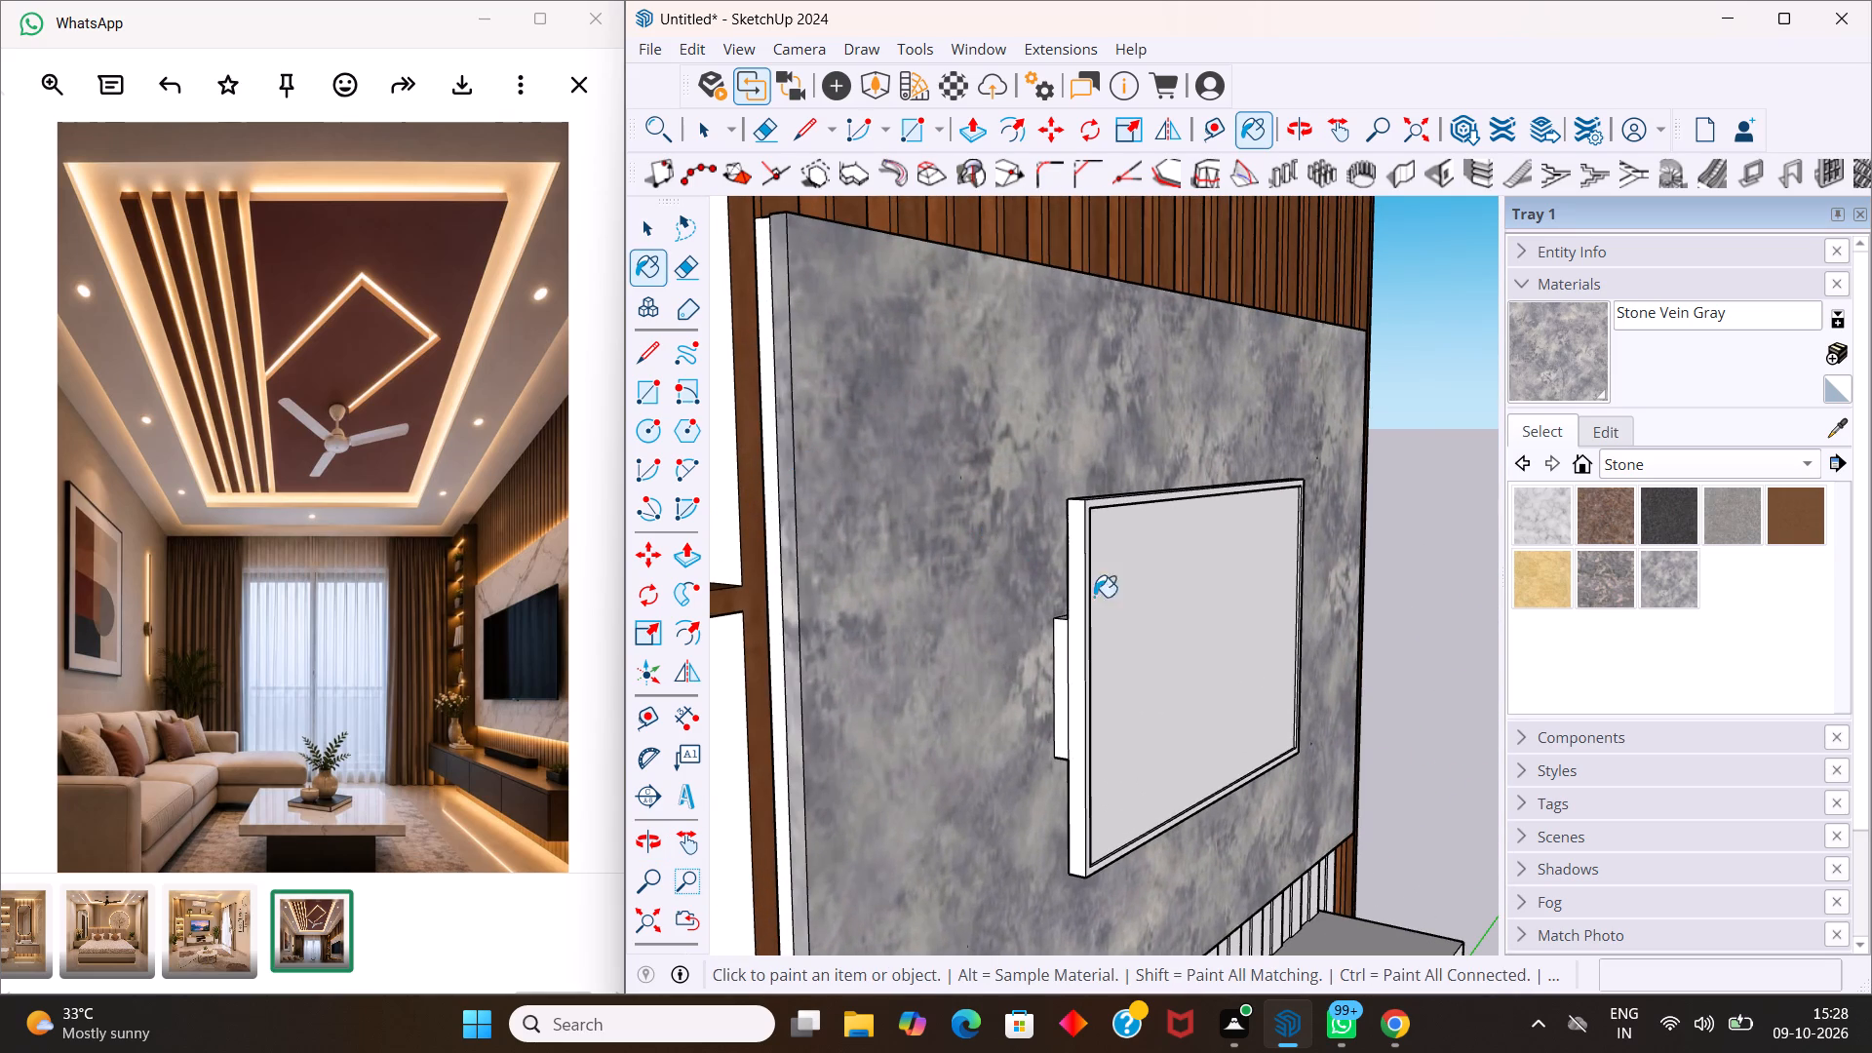
key("space")
Paint the four white faces between the slats above the TV panel's open-end part with Wood Veneer 01 from the Wood materials.
middle_click_drag(1216, 578, 961, 747)
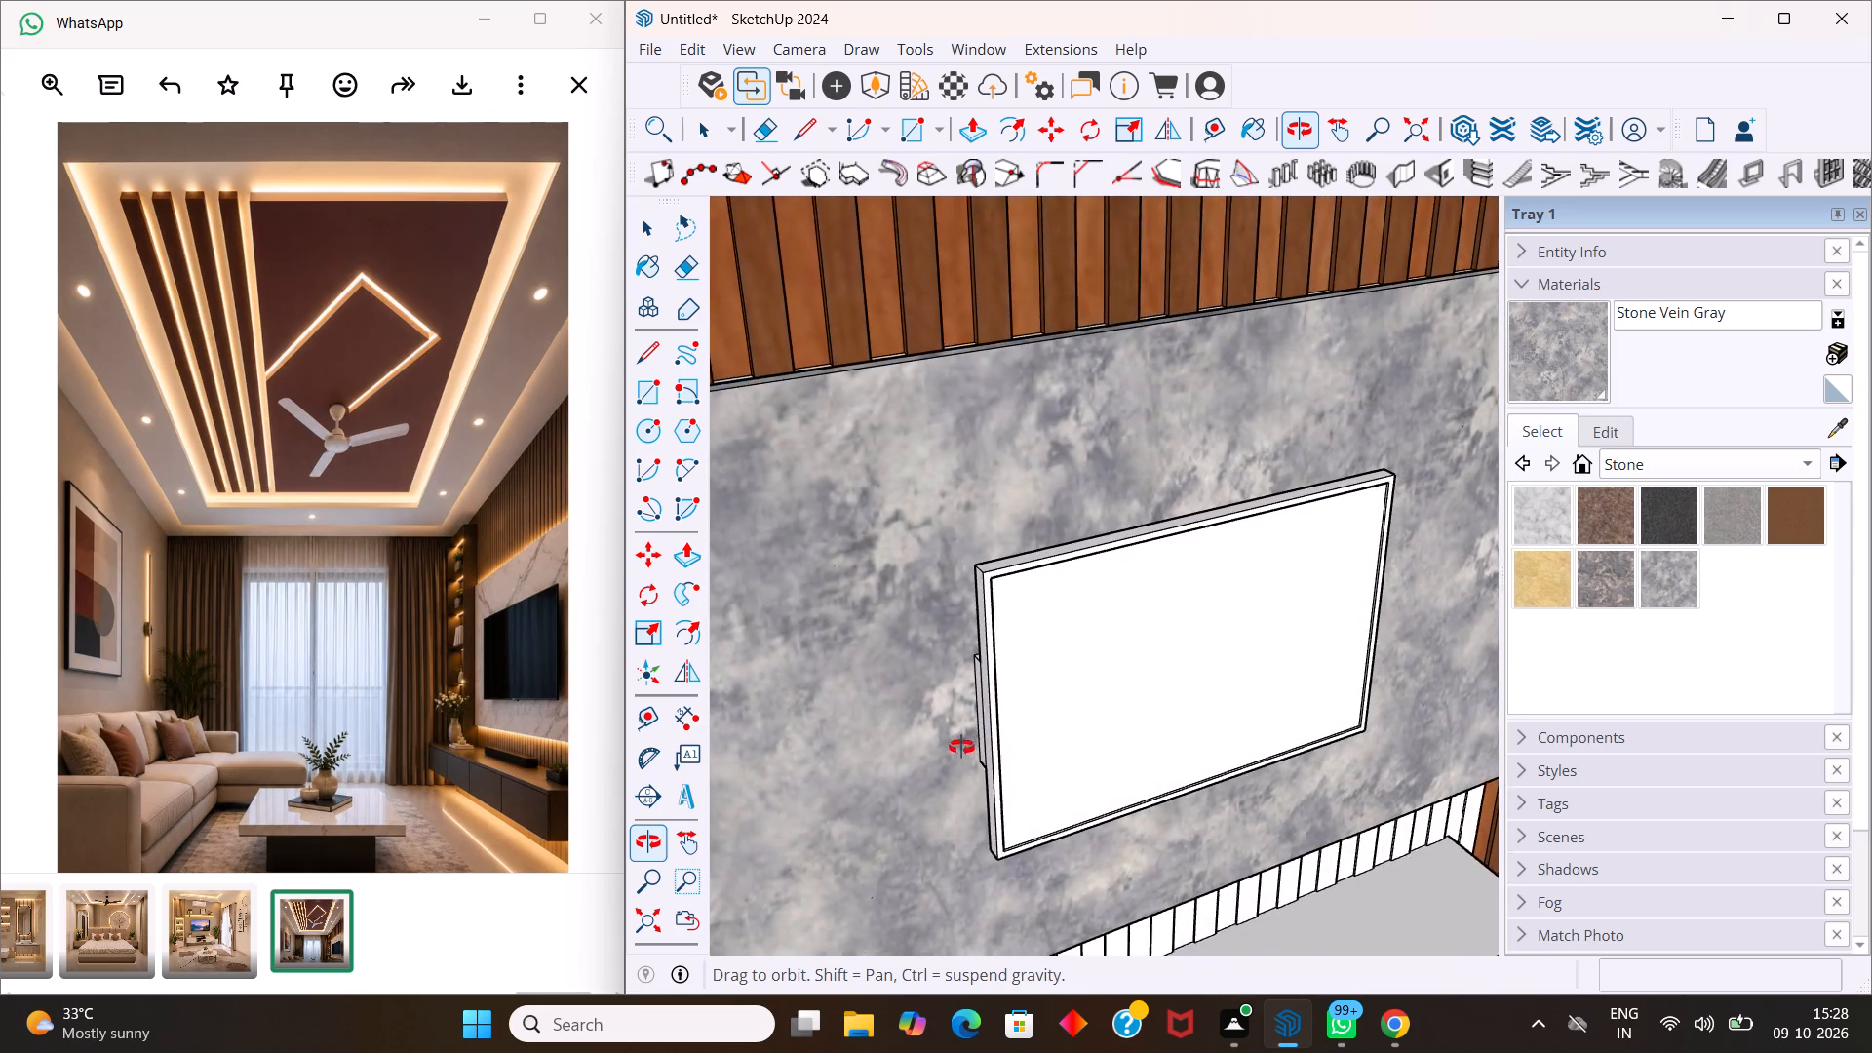
middle_click_drag(961, 747, 955, 725)
scroll(1202, 570, "up", 2)
middle_click_drag(1208, 562, 965, 849)
middle_click_drag(1167, 568, 1103, 795)
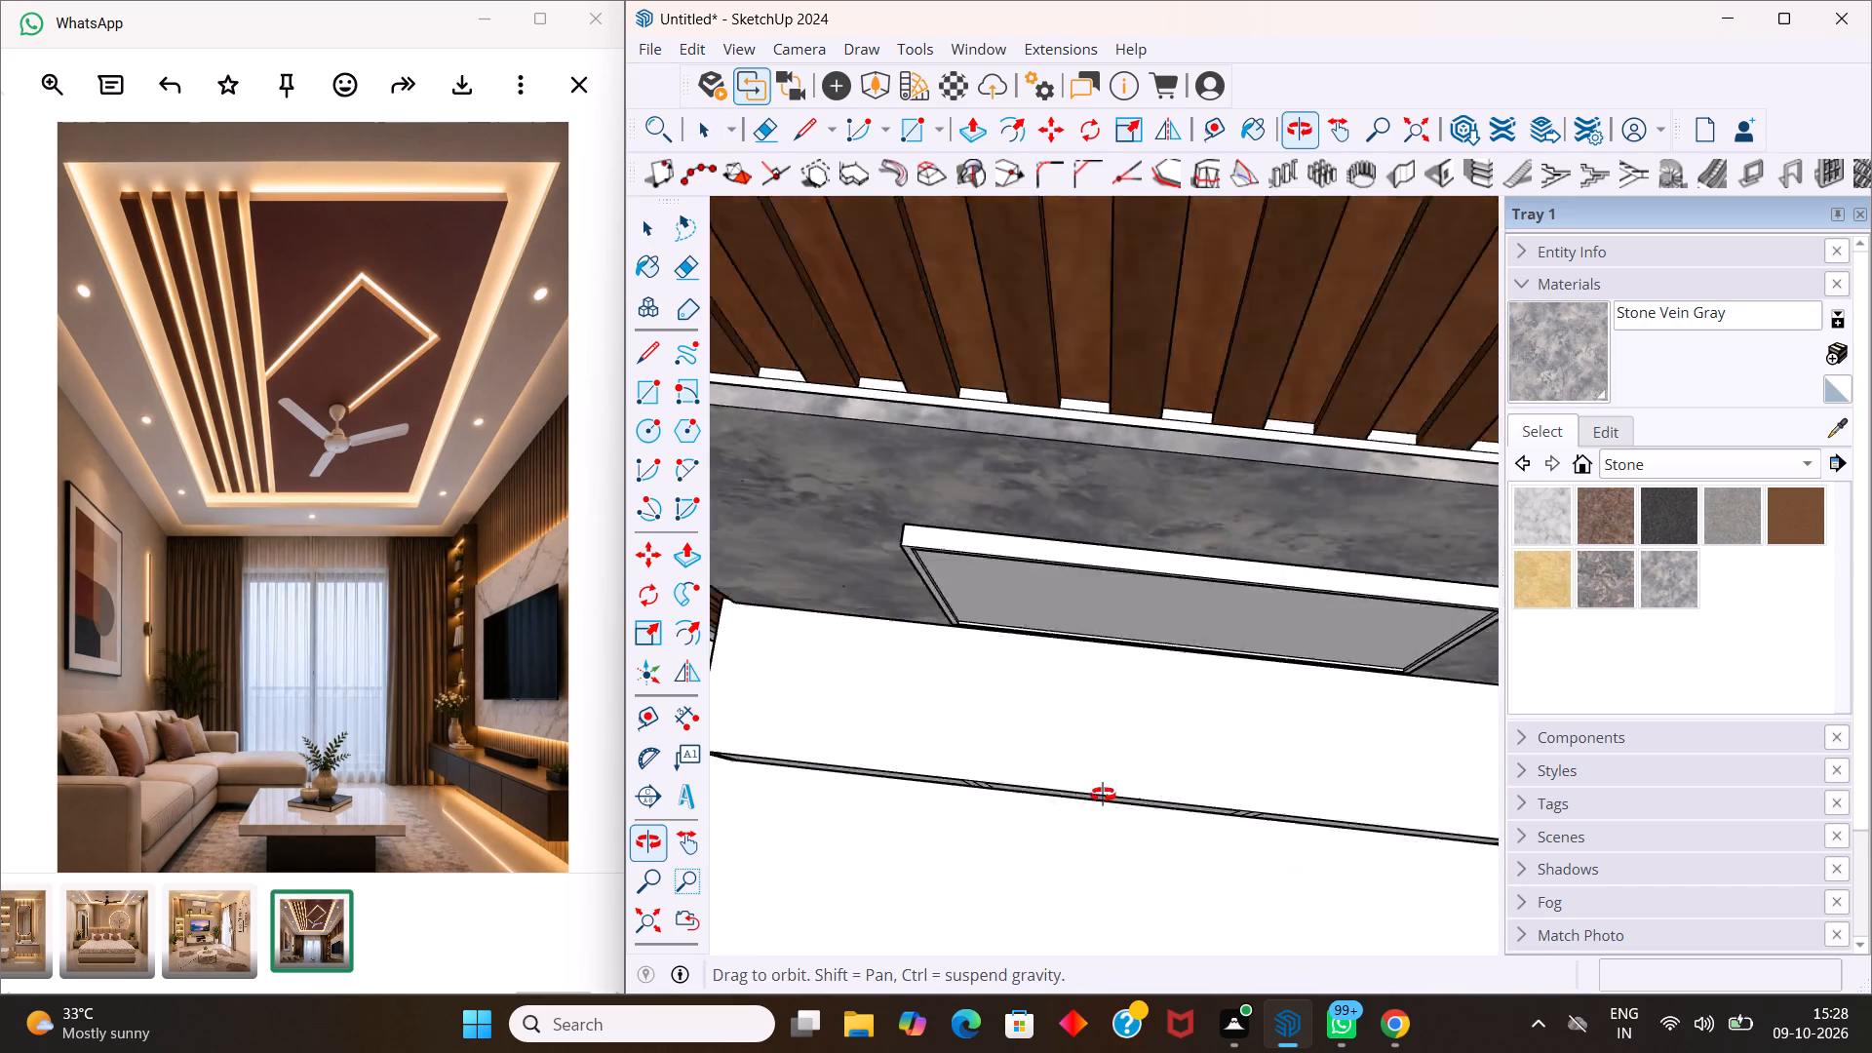
middle_click_drag(1103, 795, 1098, 820)
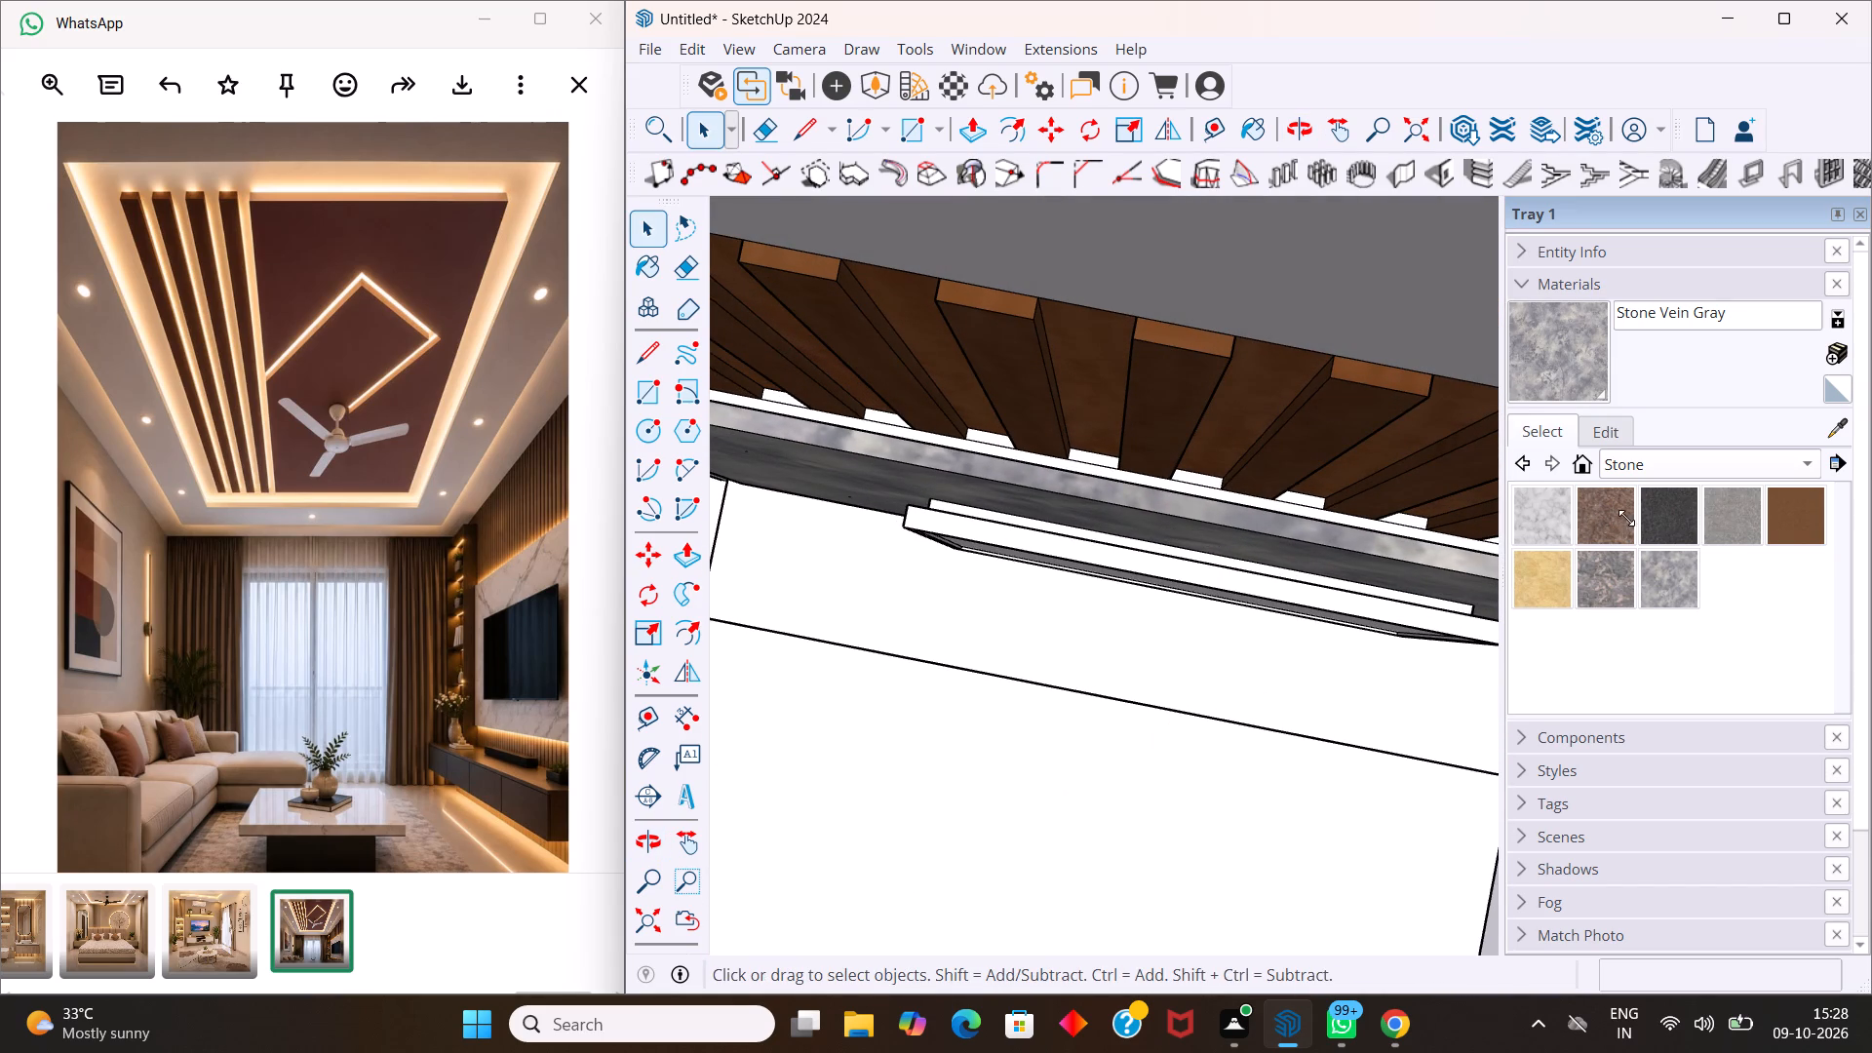
left_click(1652, 468)
left_click(1584, 565)
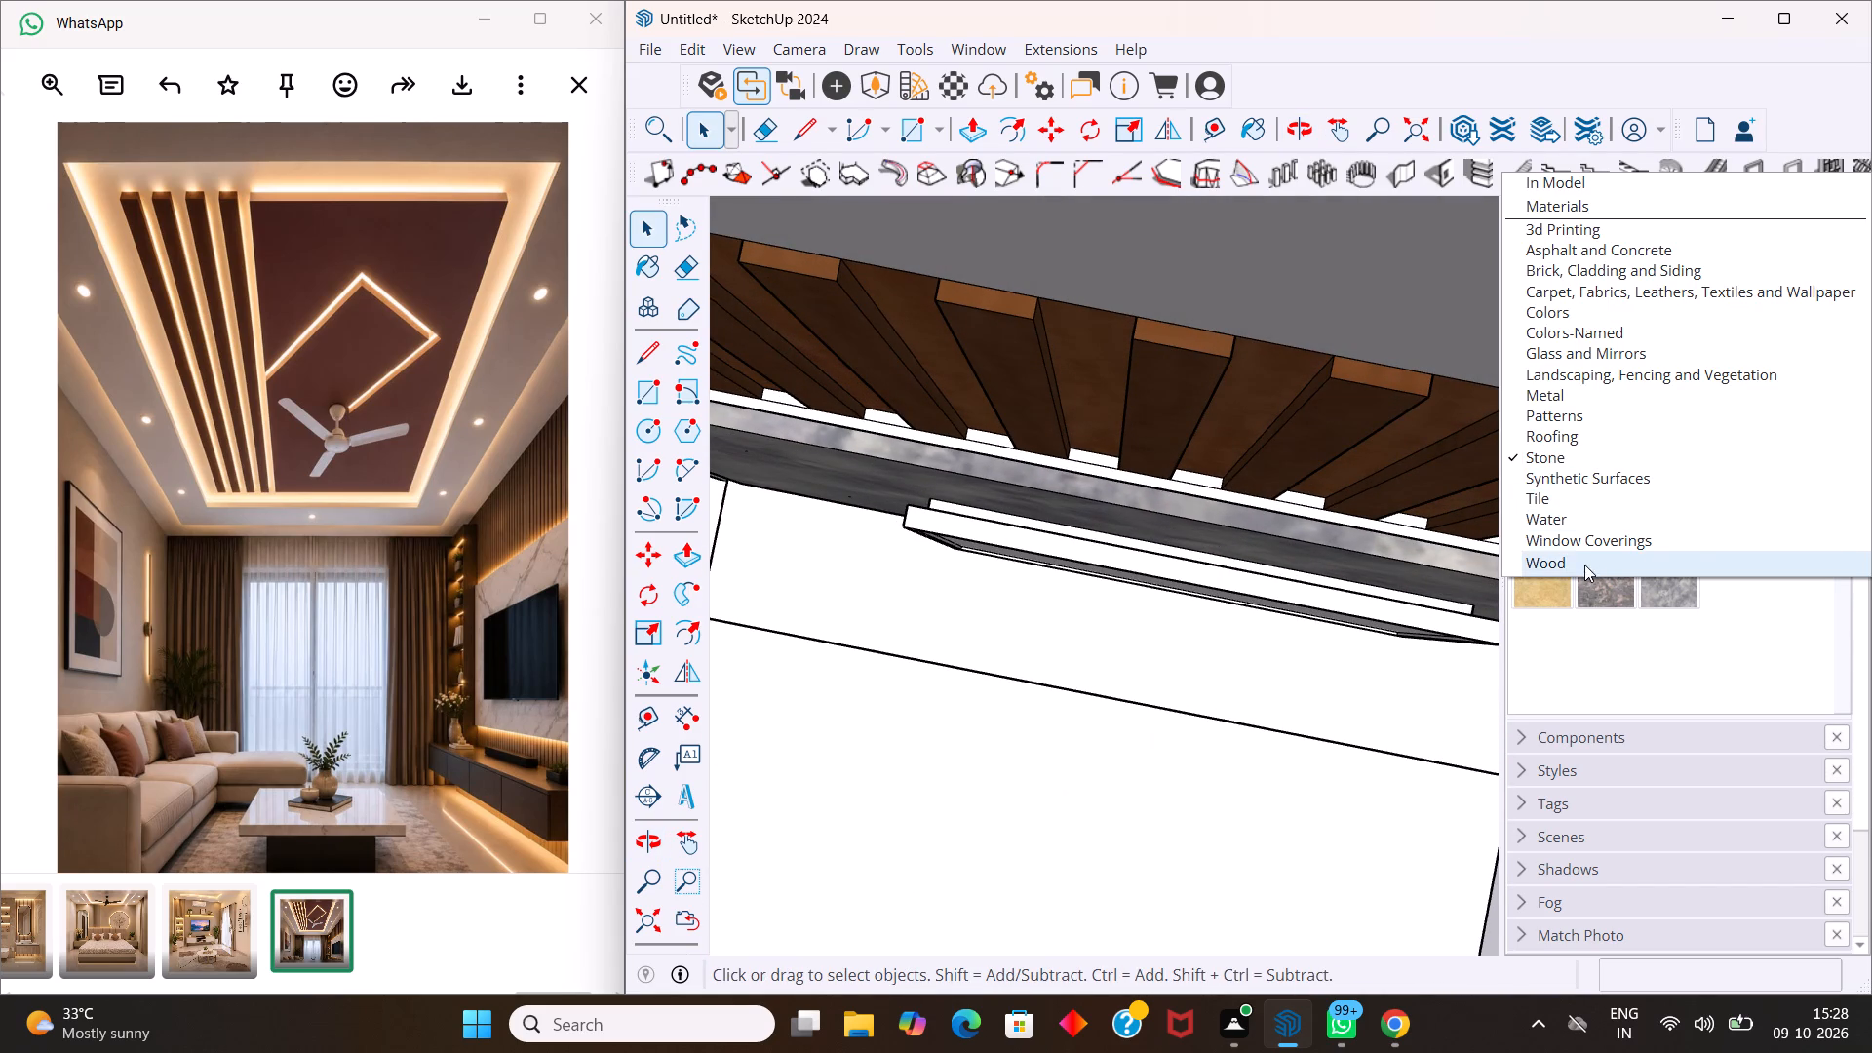
left_click(1543, 639)
scroll(1405, 579, "up", 2)
scroll(1279, 519, "down", 5)
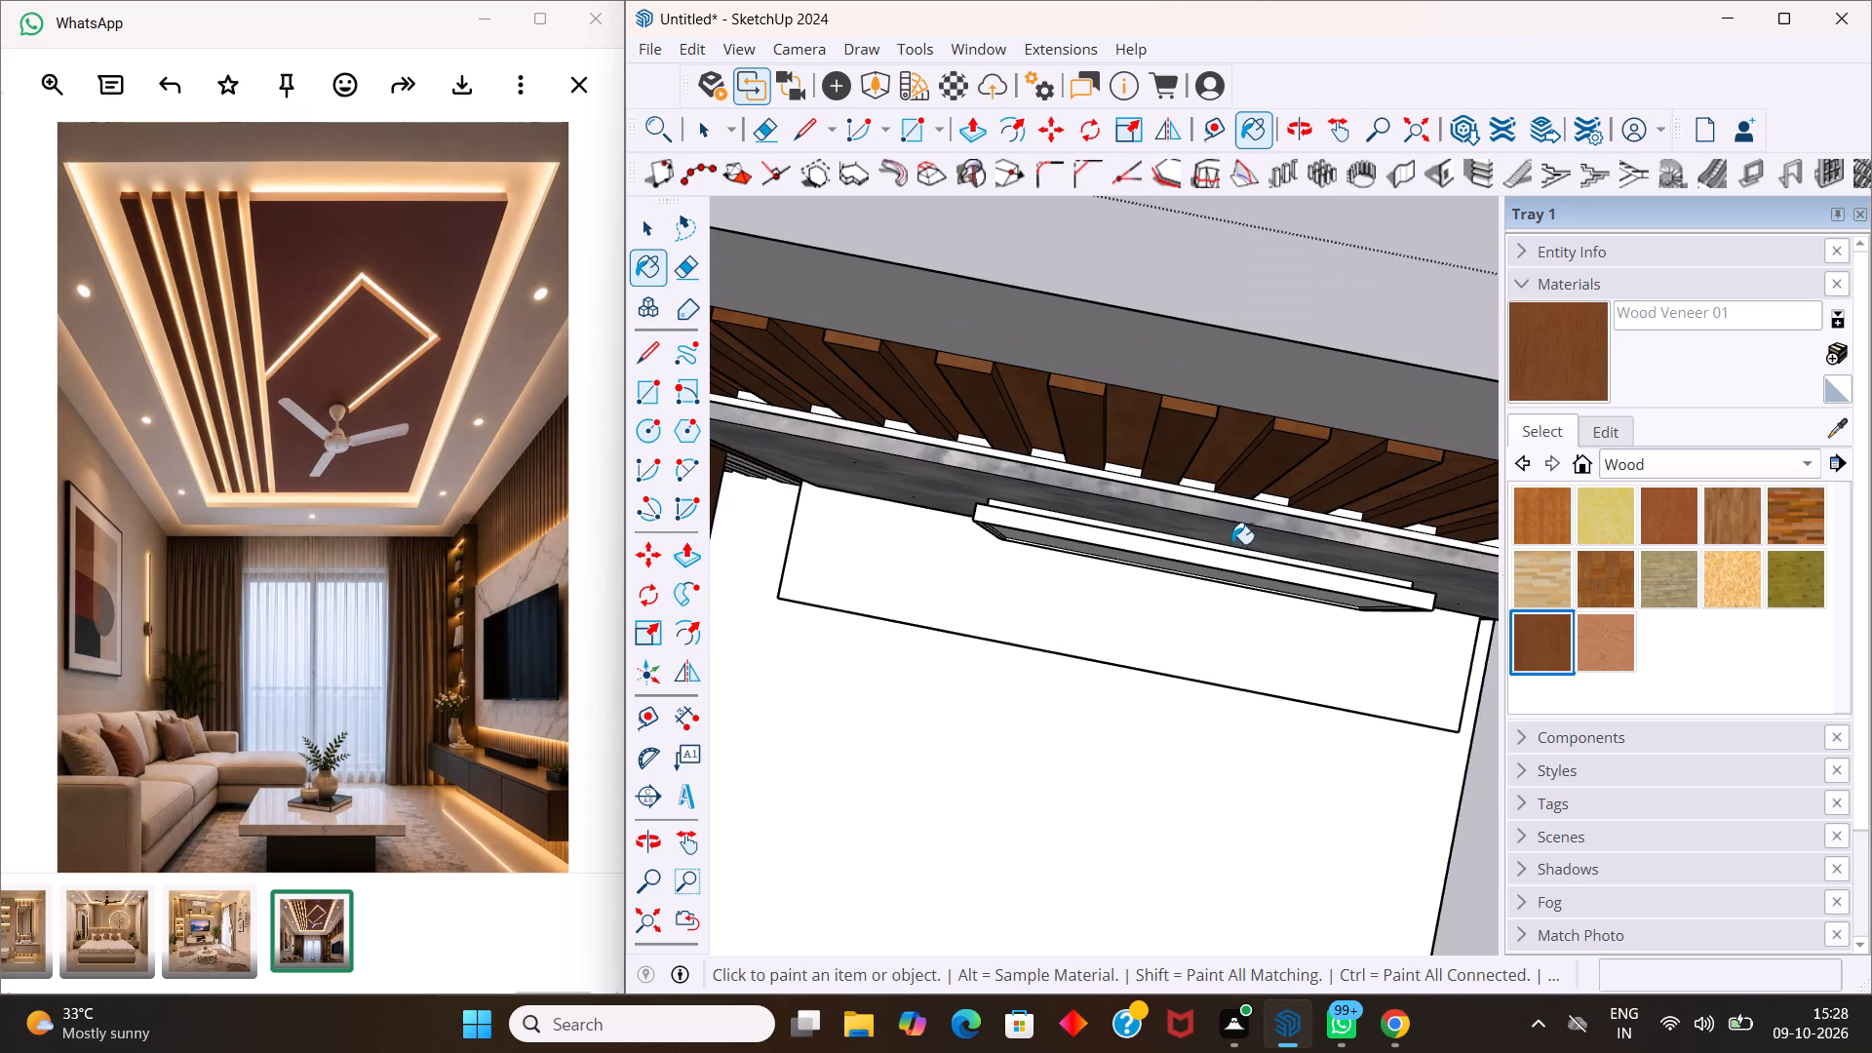
scroll(1231, 544, "down", 6)
scroll(1399, 541, "down", 10)
scroll(1474, 587, "up", 9)
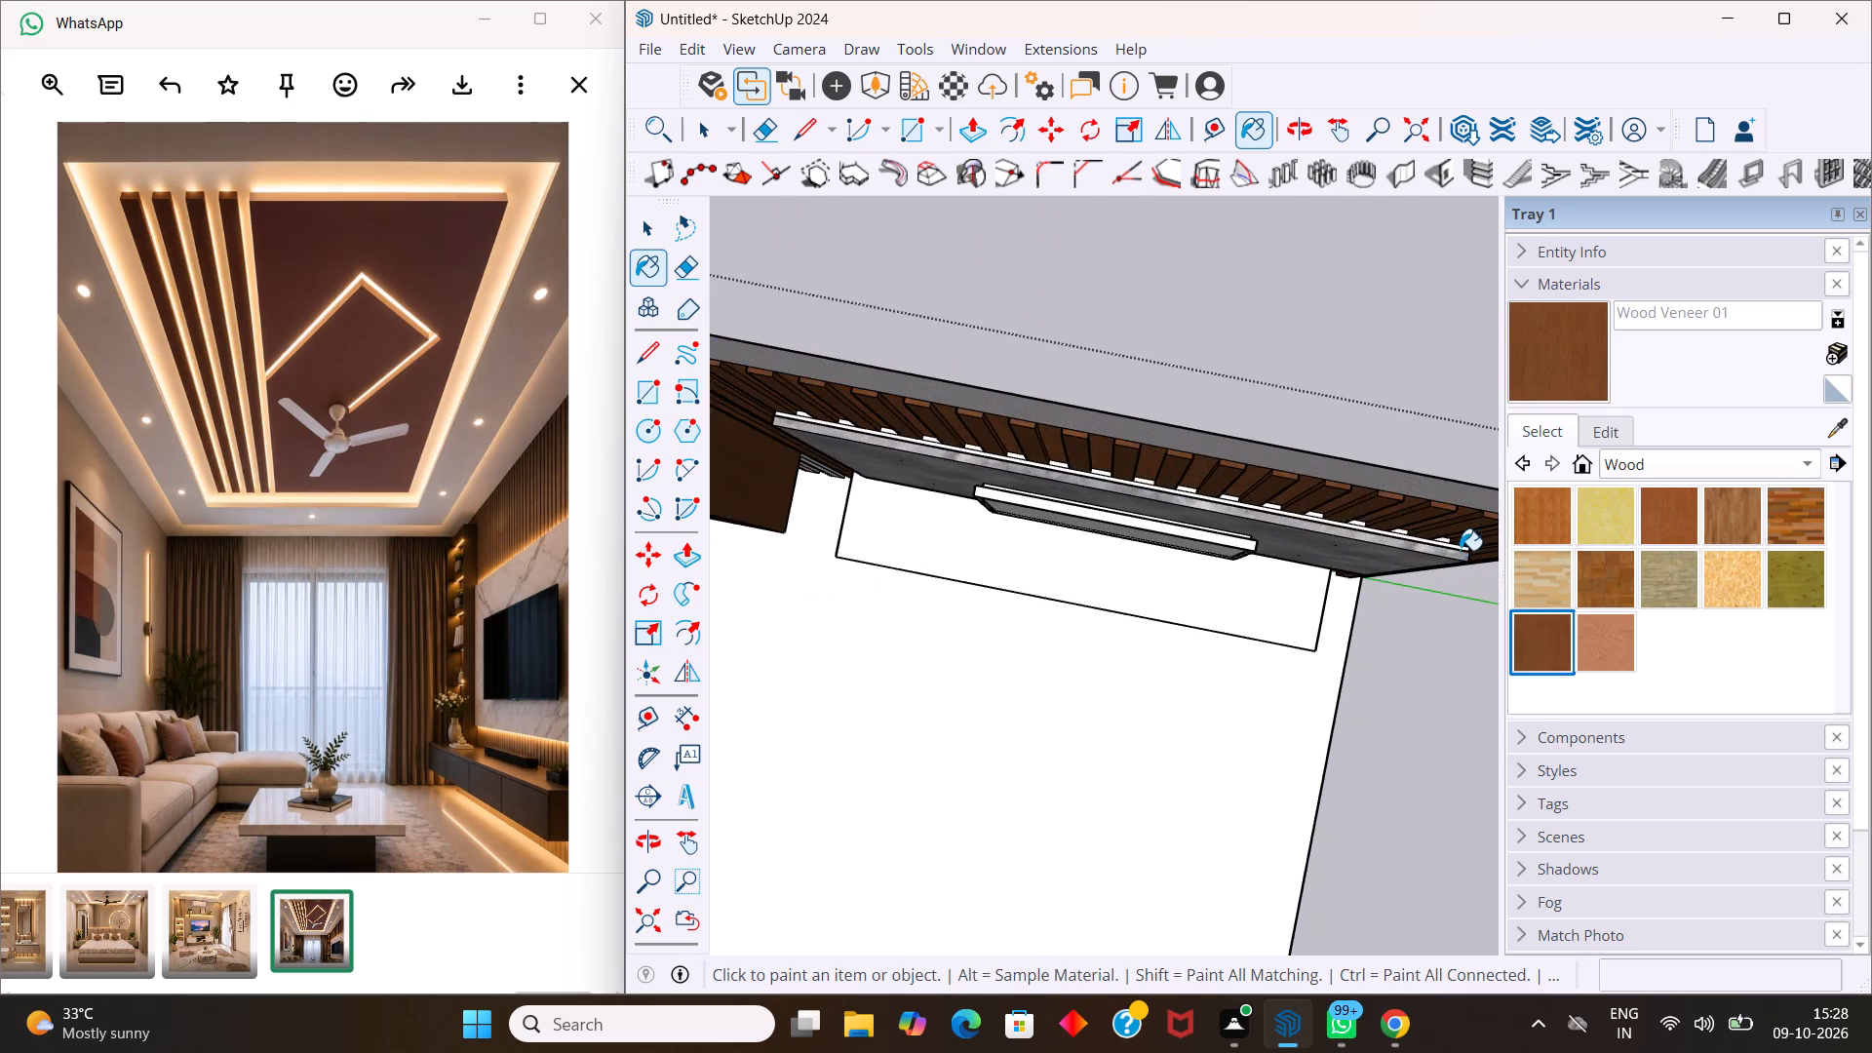
scroll(1460, 550, "up", 15)
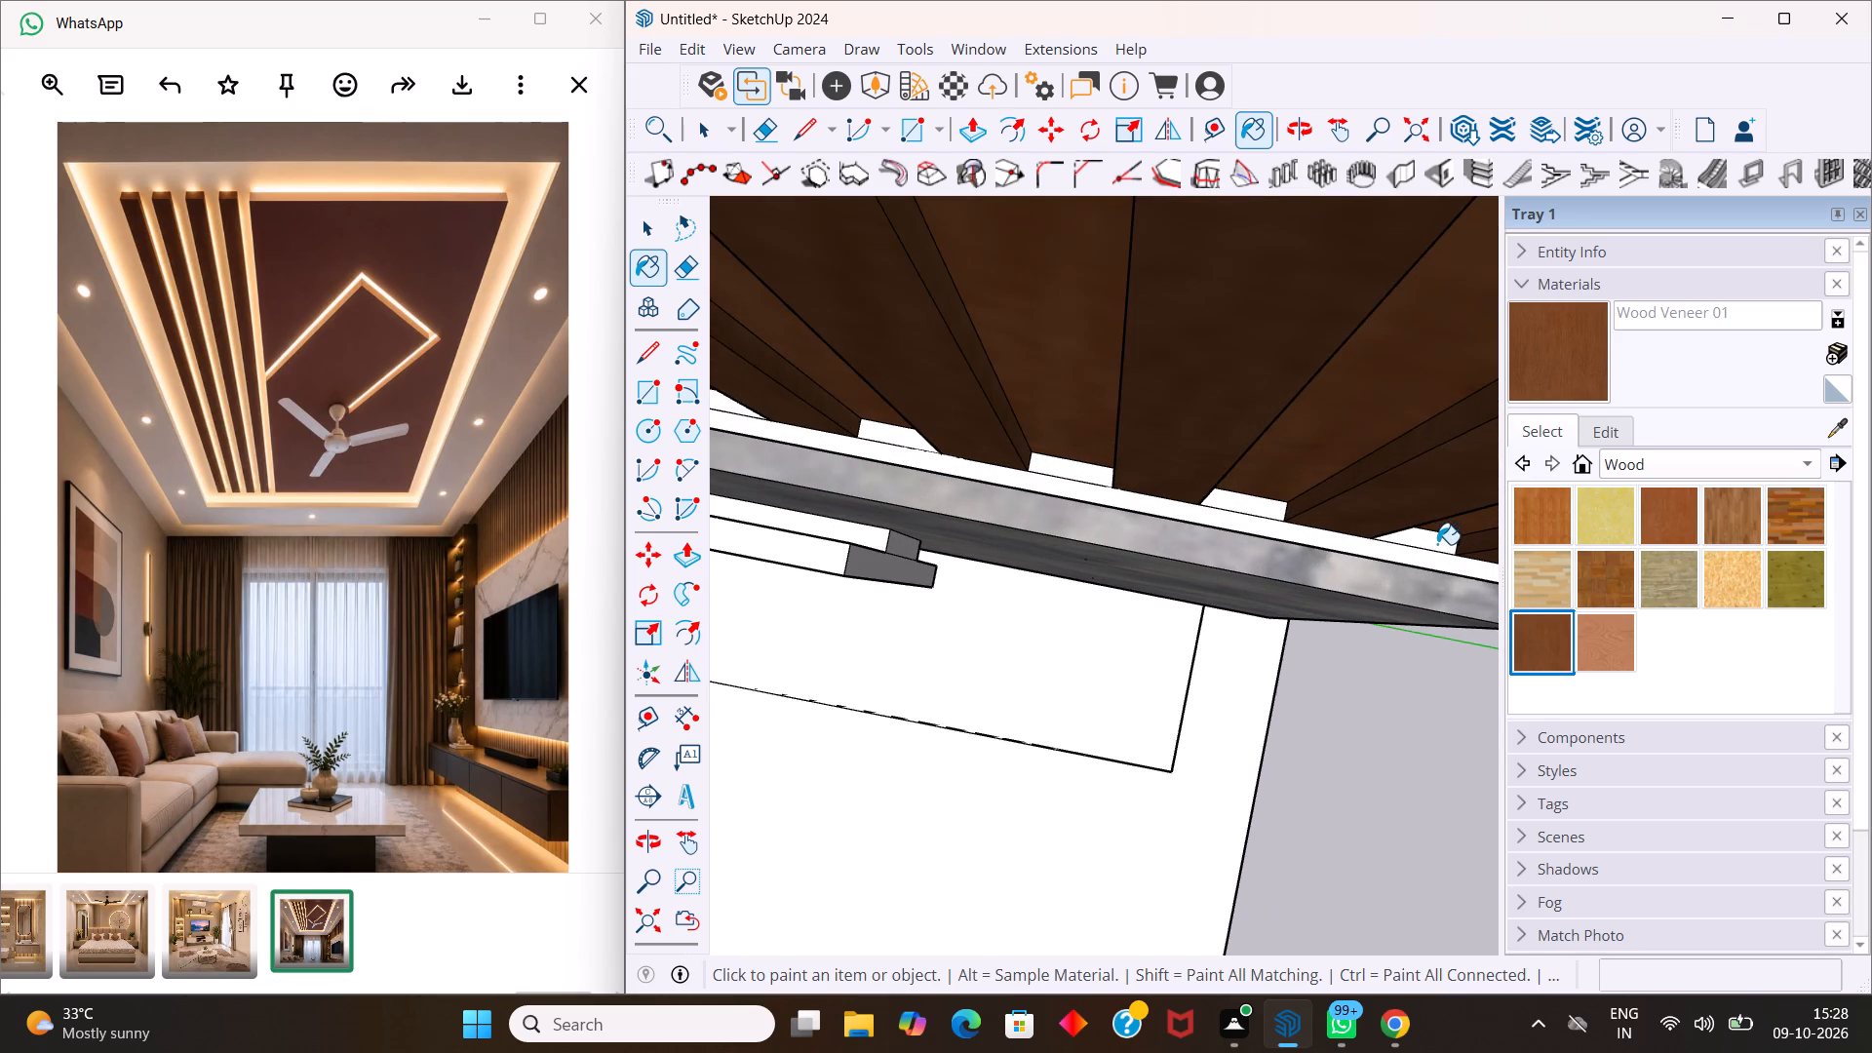
left_click(1437, 544)
left_click(1243, 504)
left_click(1075, 464)
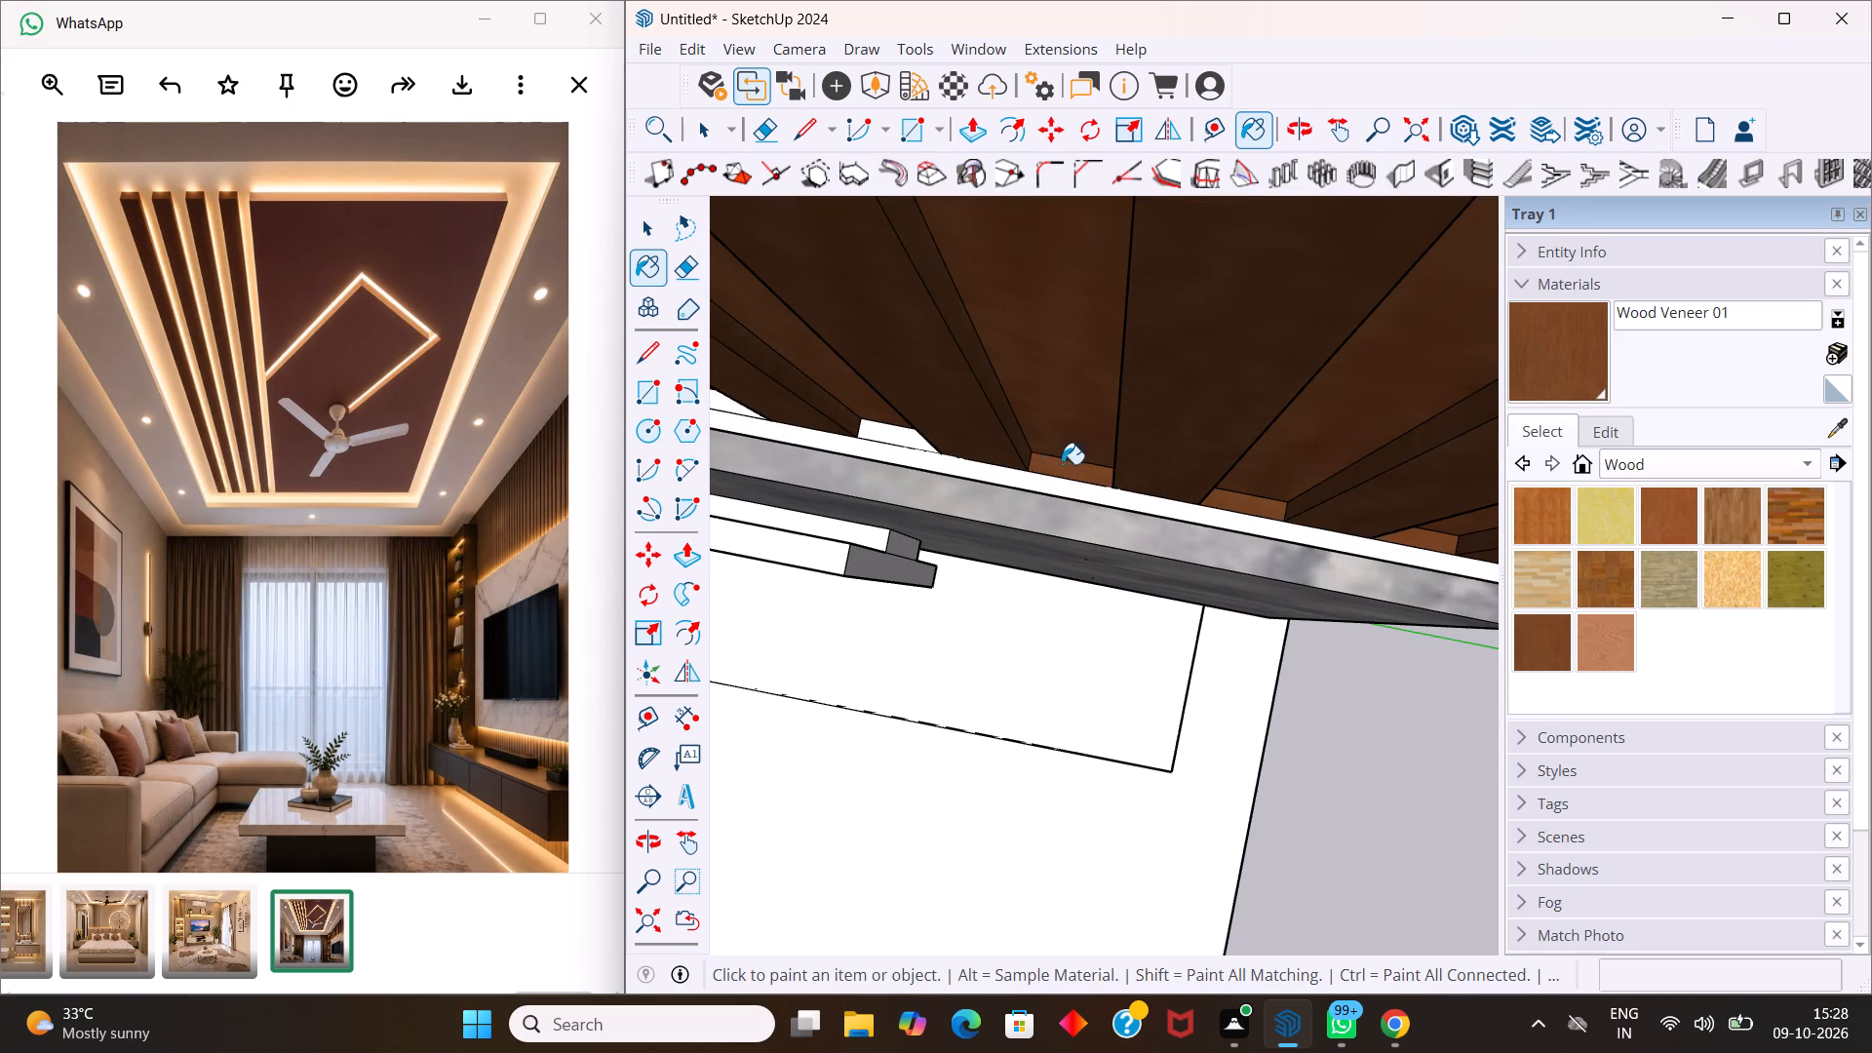
left_click(875, 426)
Paint the next three white faces between the slats above the TV panel, working toward the shelving unit, with Wood Veneer 01.
scroll(885, 445, "down", 5)
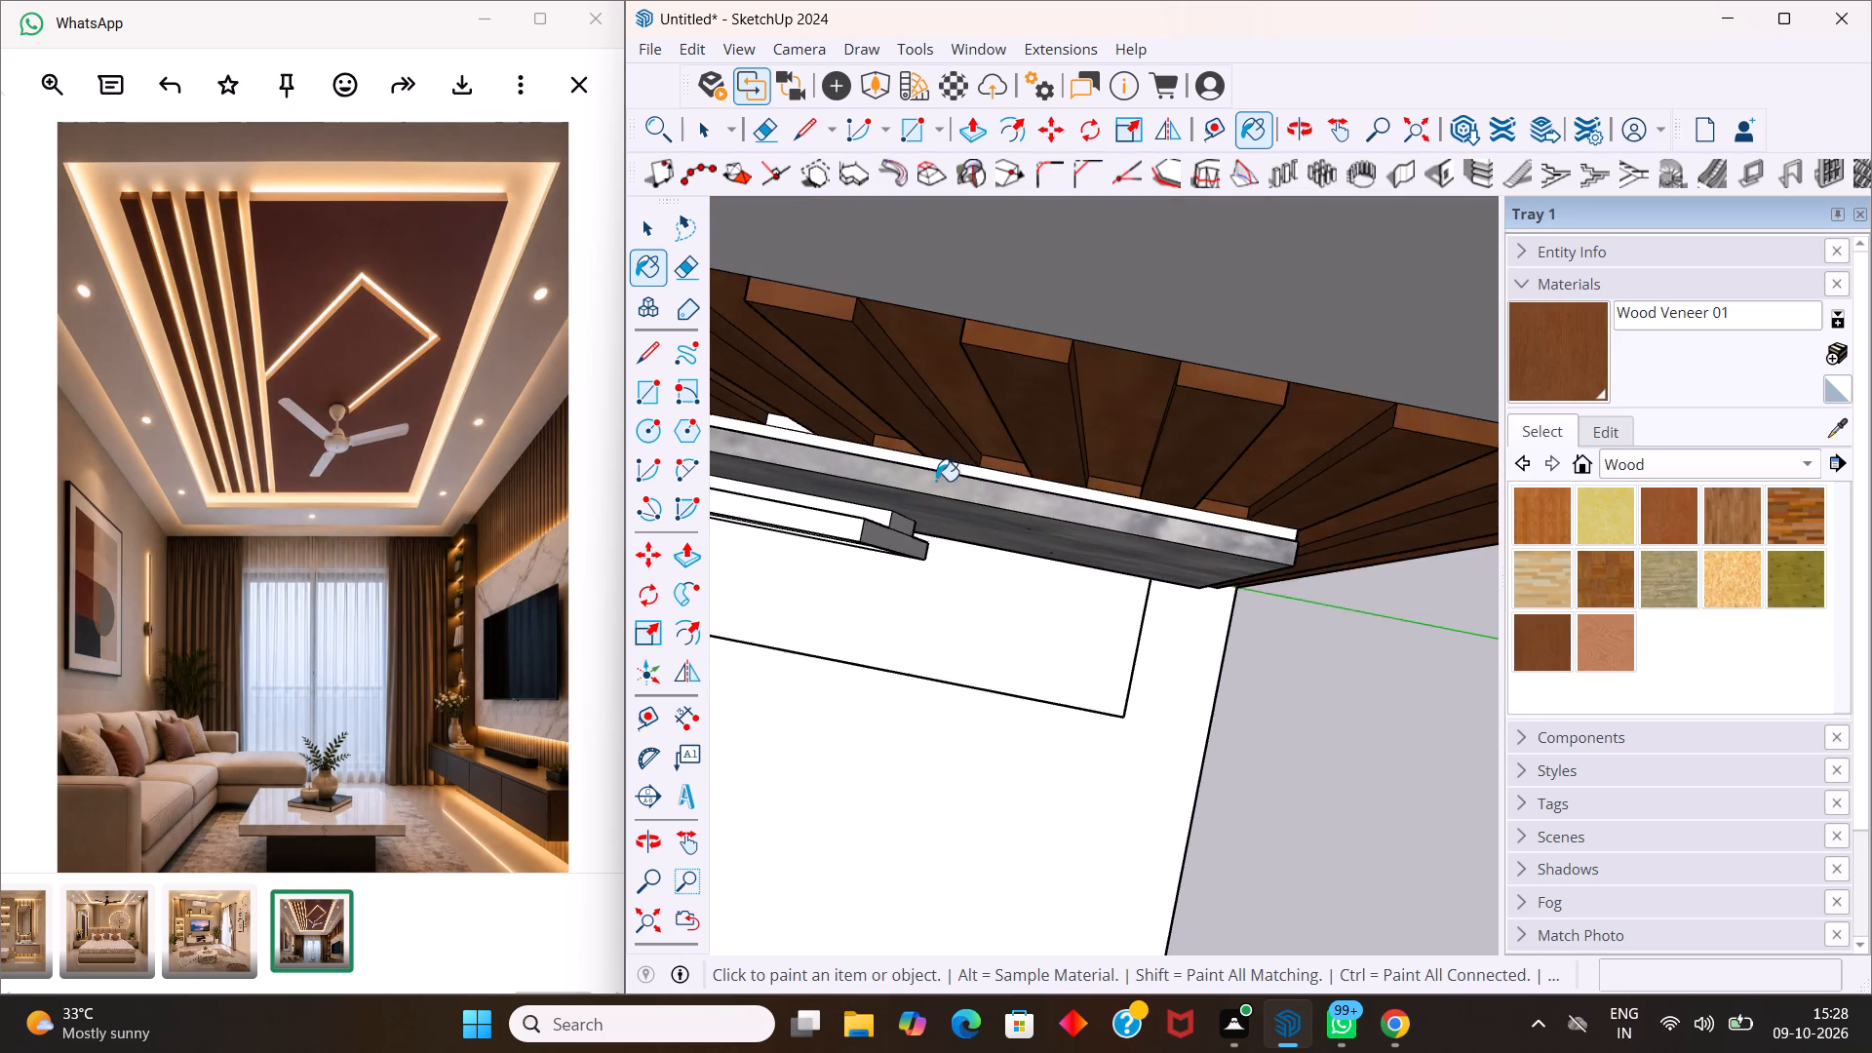
scroll(936, 481, "down", 16)
scroll(815, 471, "down", 3)
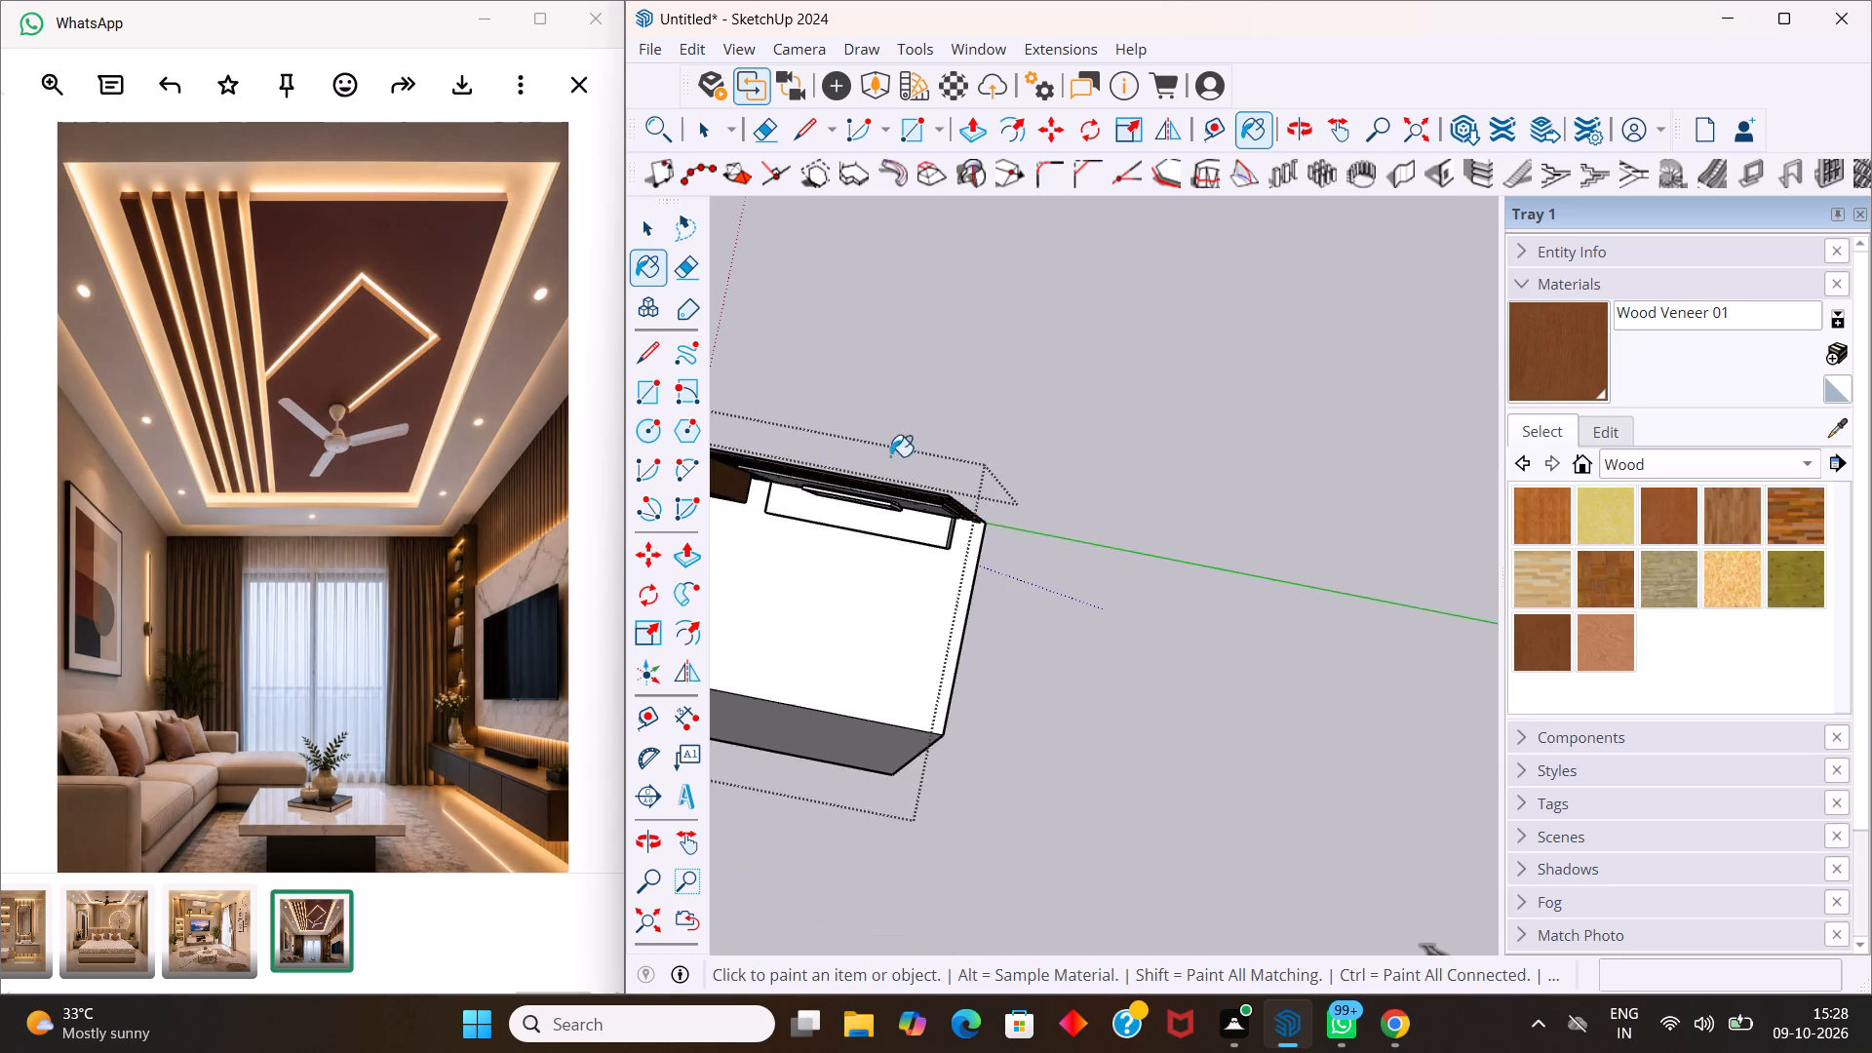
scroll(890, 456, "down", 9)
scroll(798, 492, "up", 10)
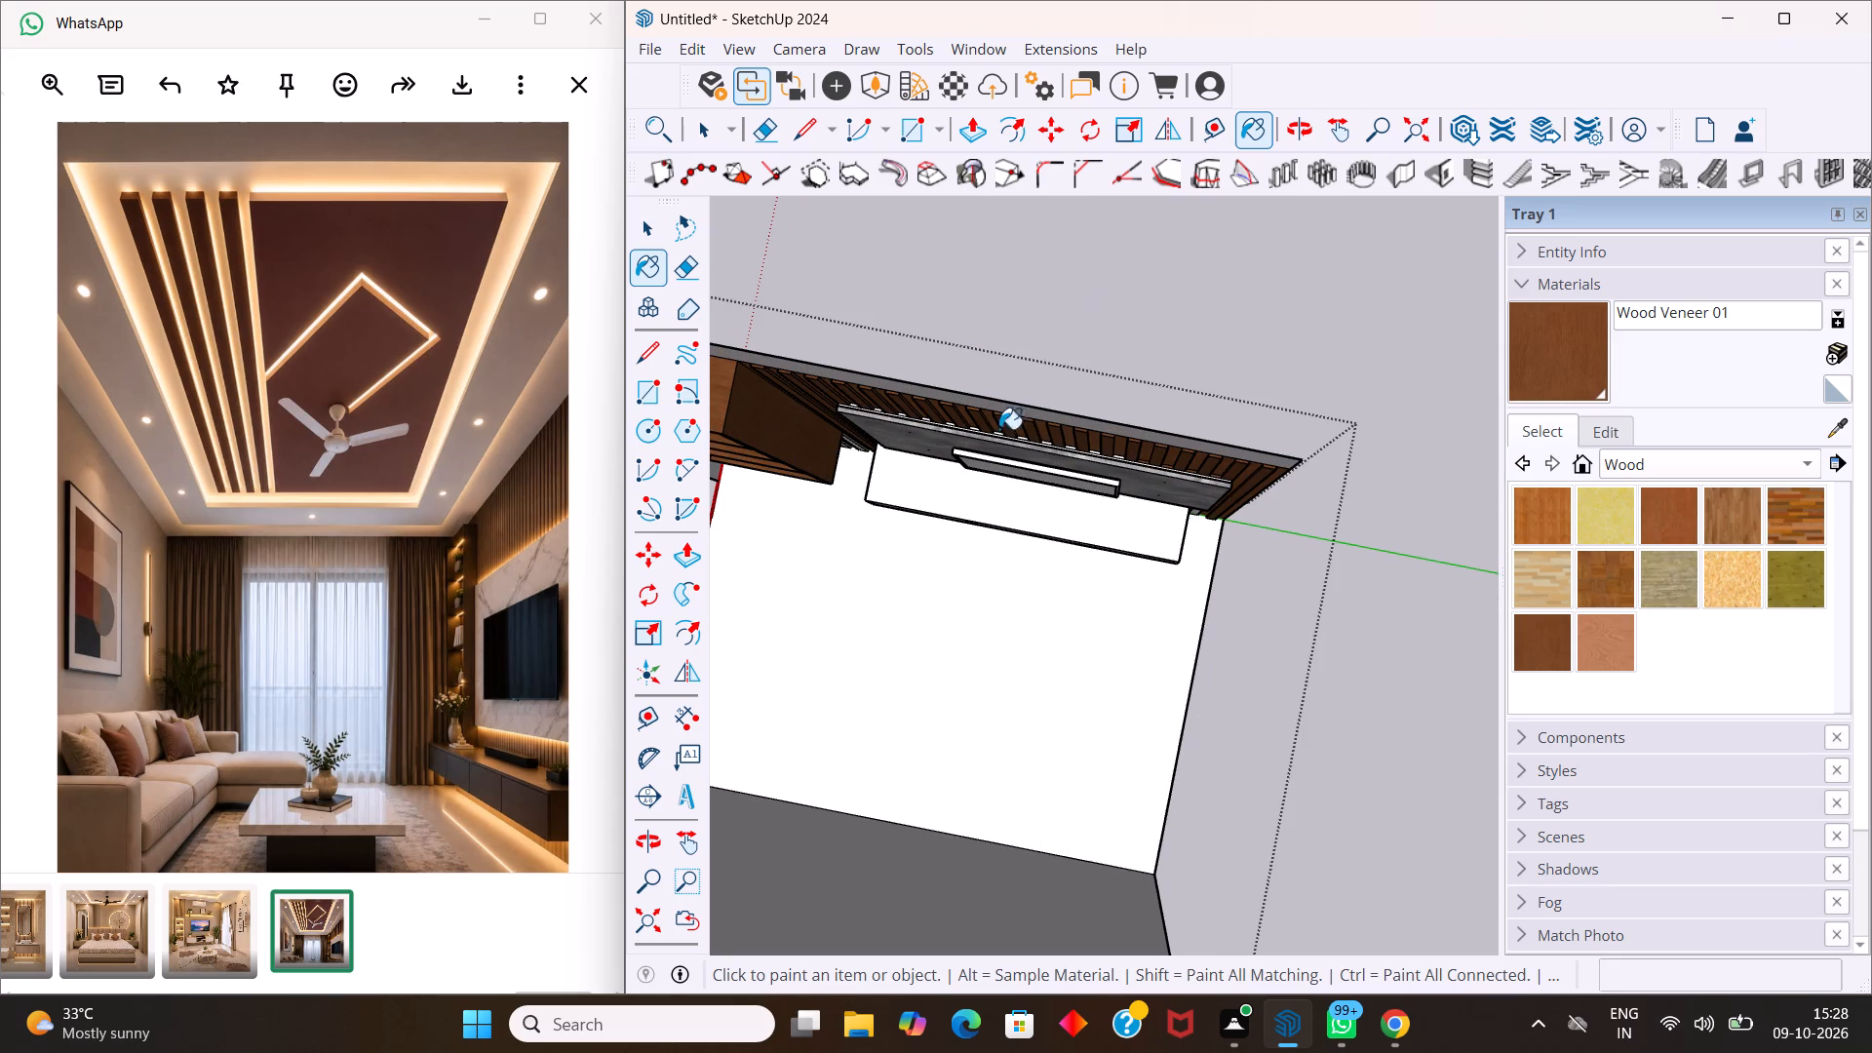
scroll(992, 441, "up", 4)
scroll(1111, 471, "up", 1)
scroll(1204, 459, "up", 13)
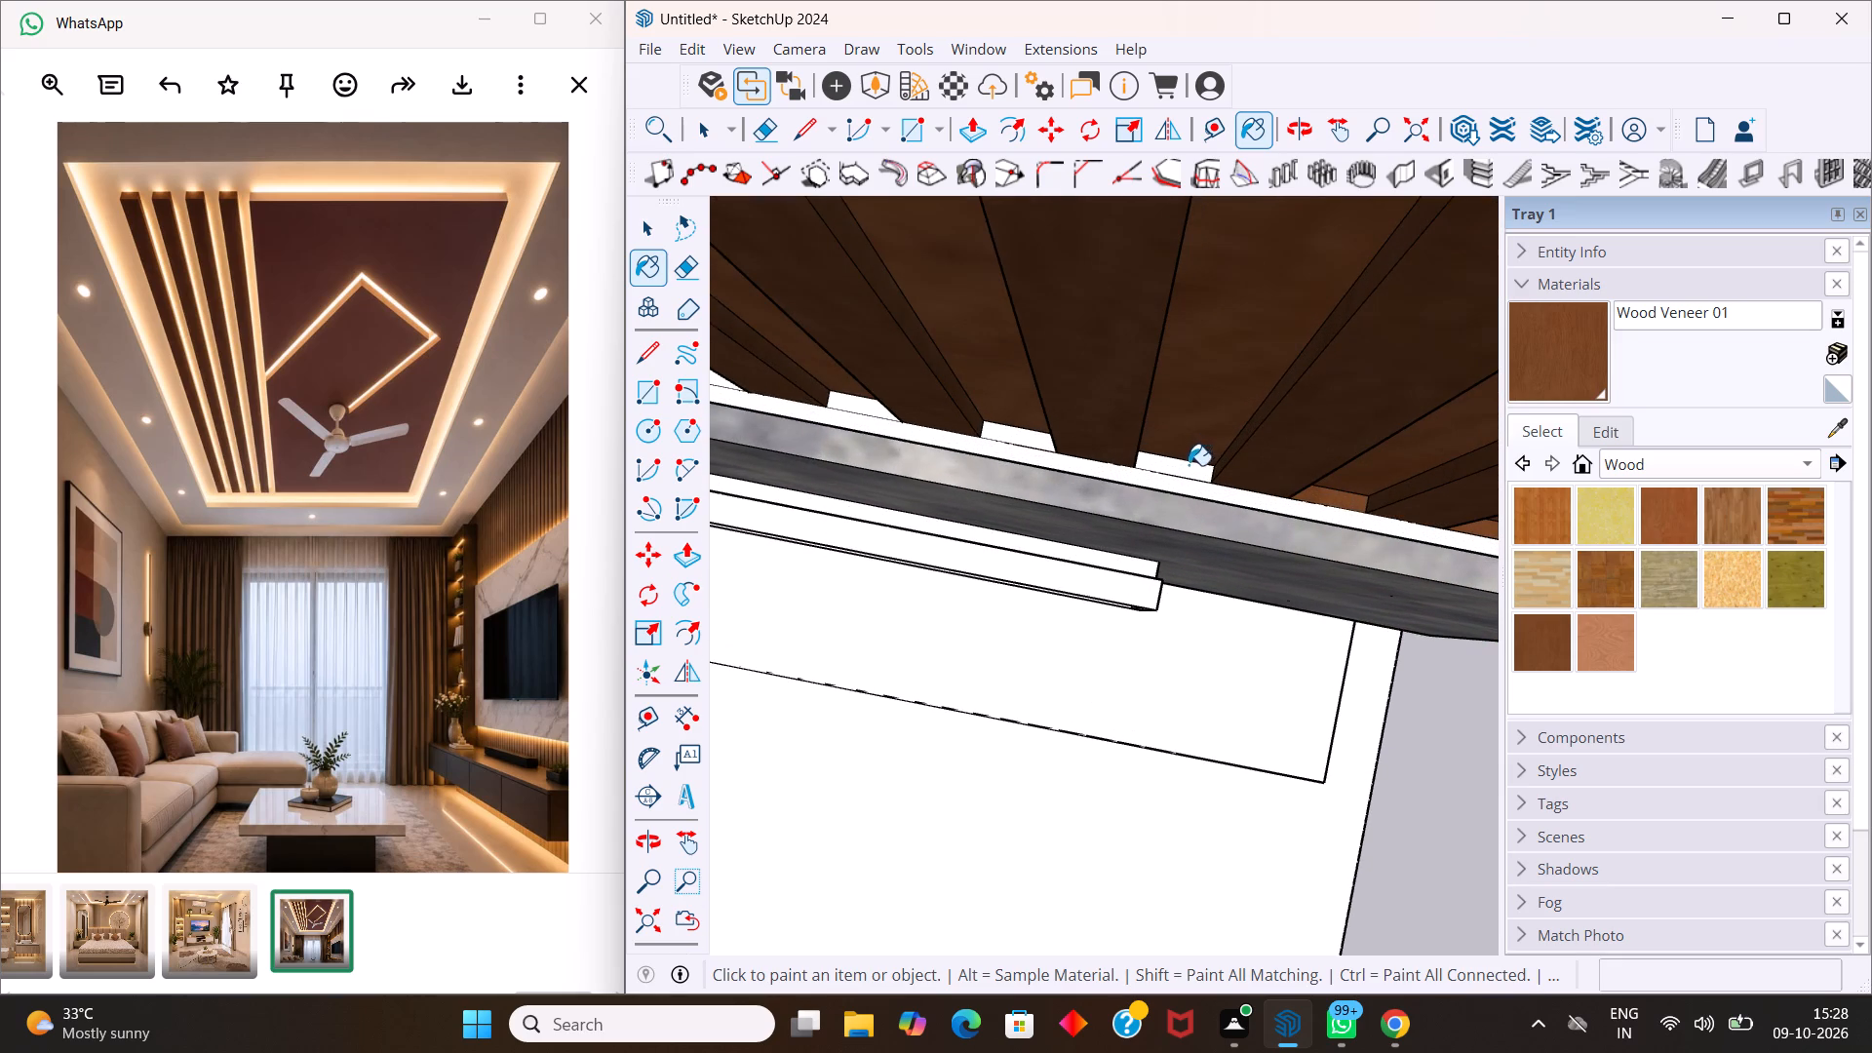
left_click(1176, 460)
left_click(1003, 434)
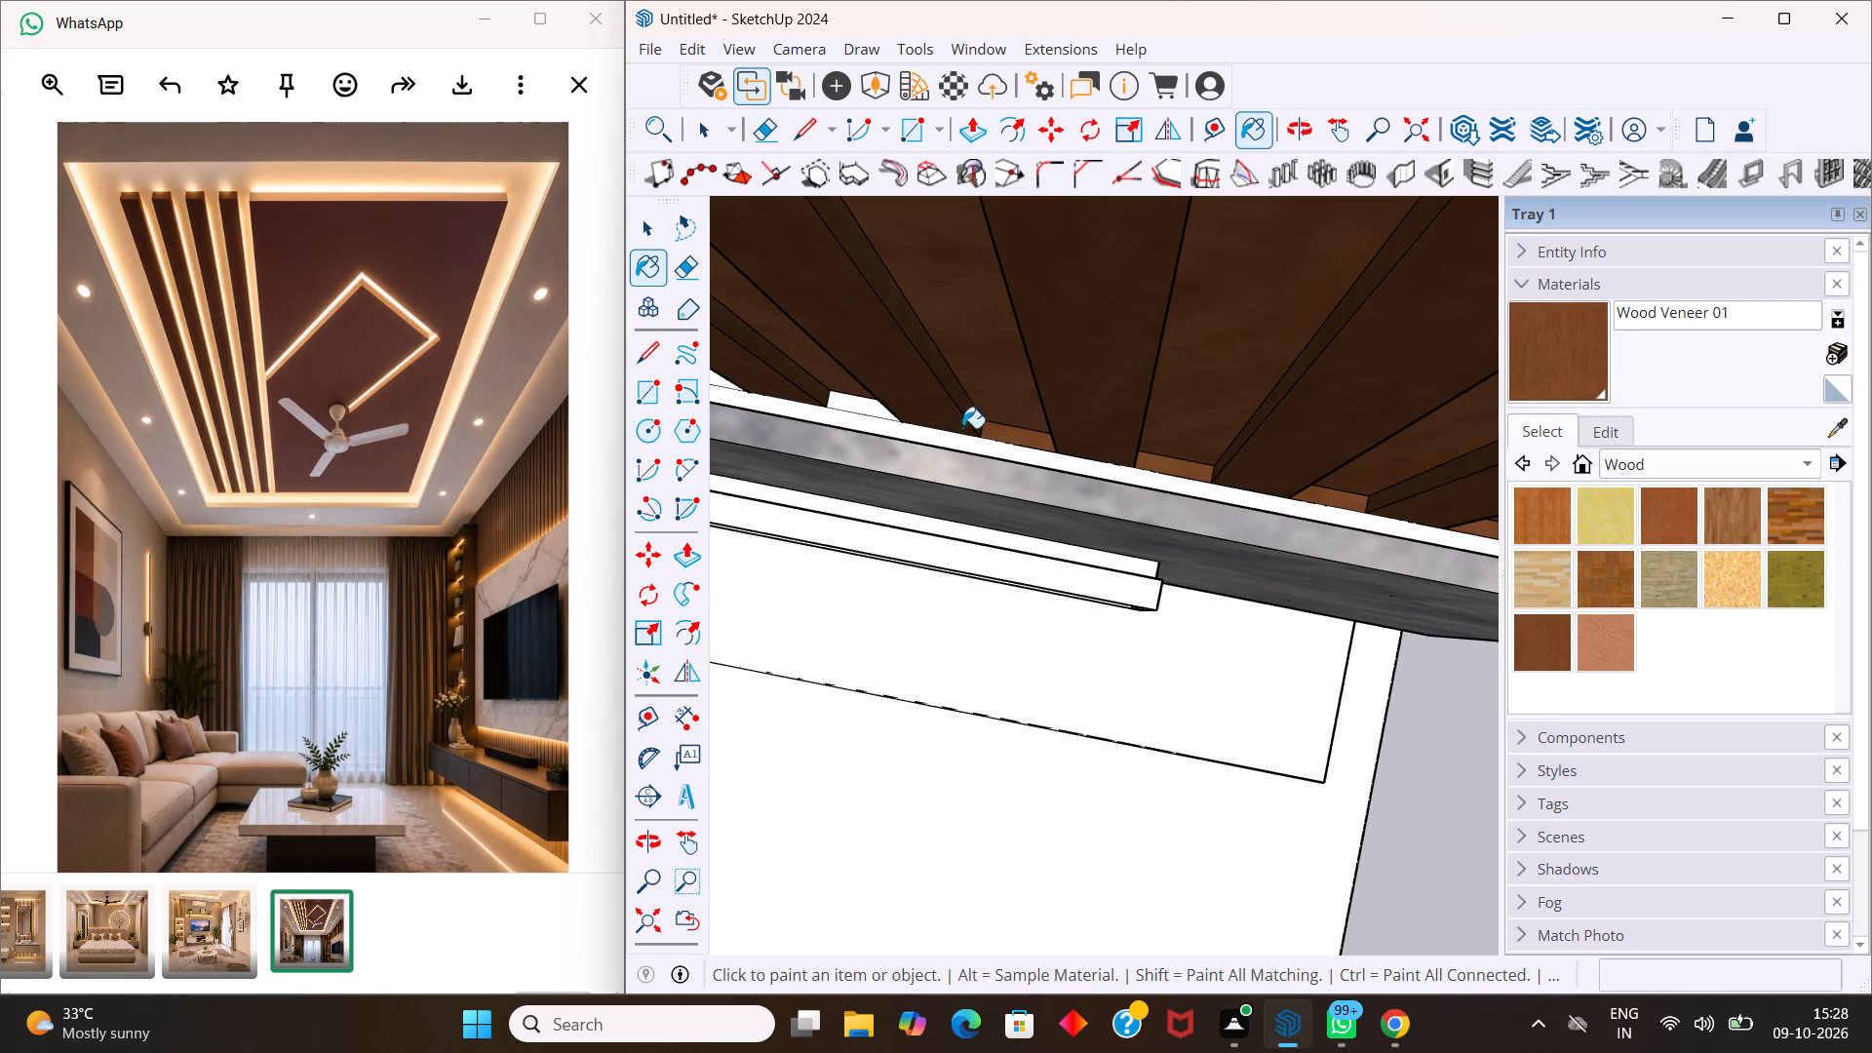
left_click(838, 400)
Paint the six white faces between the slats above the TV panel's part nearest the shelving unit with Wood Veneer 01.
scroll(840, 407, "down", 5)
scroll(896, 514, "down", 4)
scroll(896, 514, "up", 1)
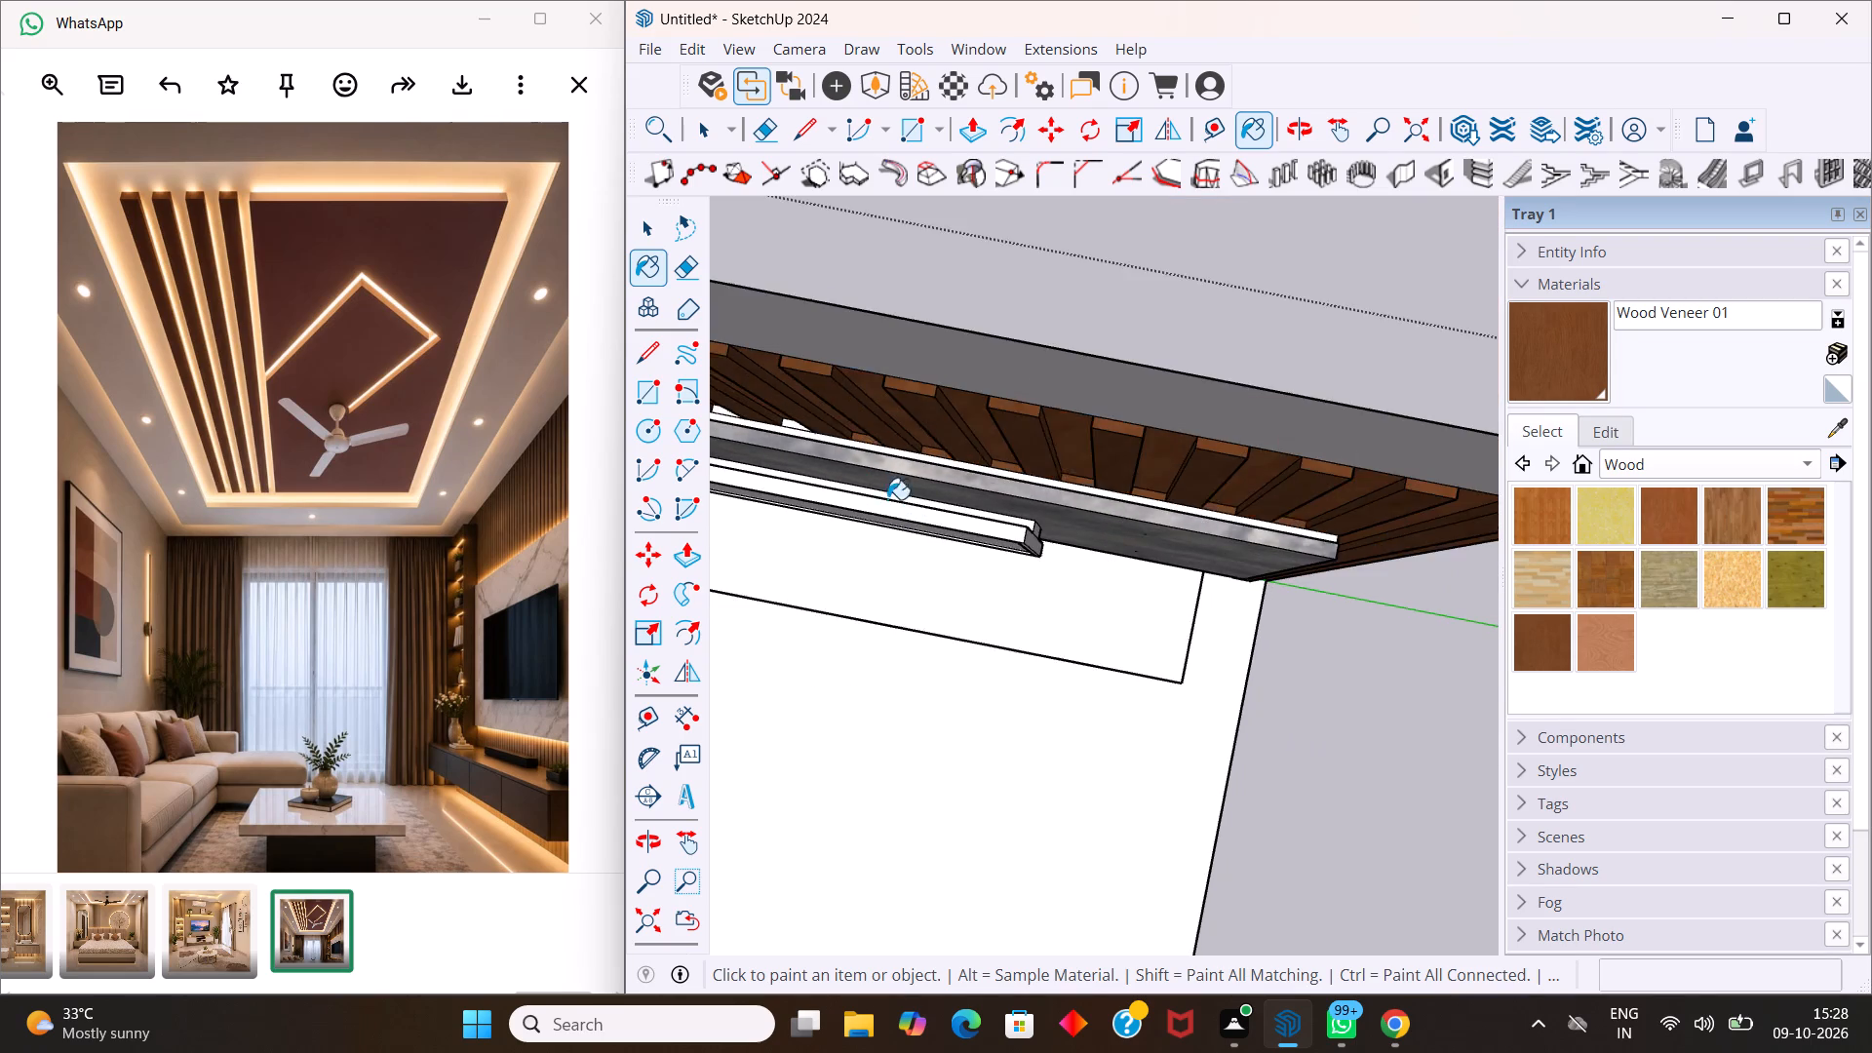
scroll(887, 496, "down", 12)
scroll(798, 519, "down", 15)
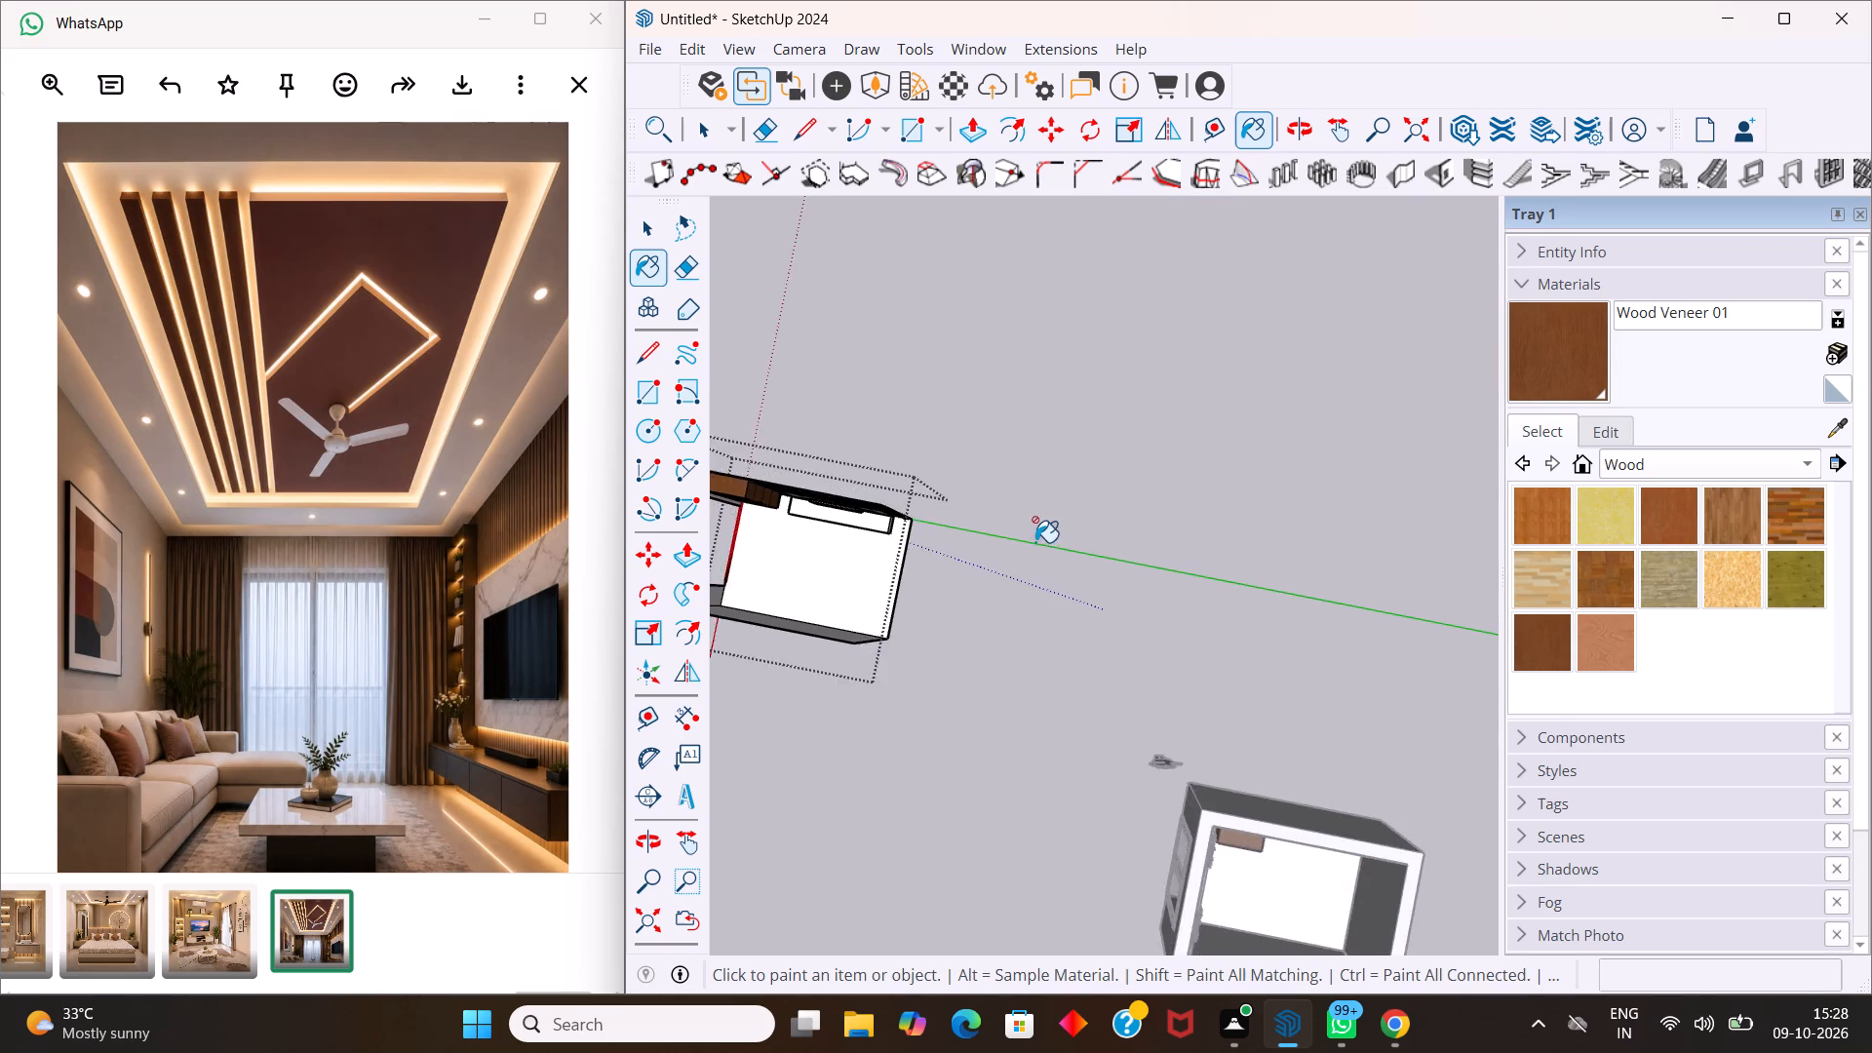
scroll(1035, 542, "down", 3)
scroll(907, 550, "up", 11)
scroll(826, 483, "up", 14)
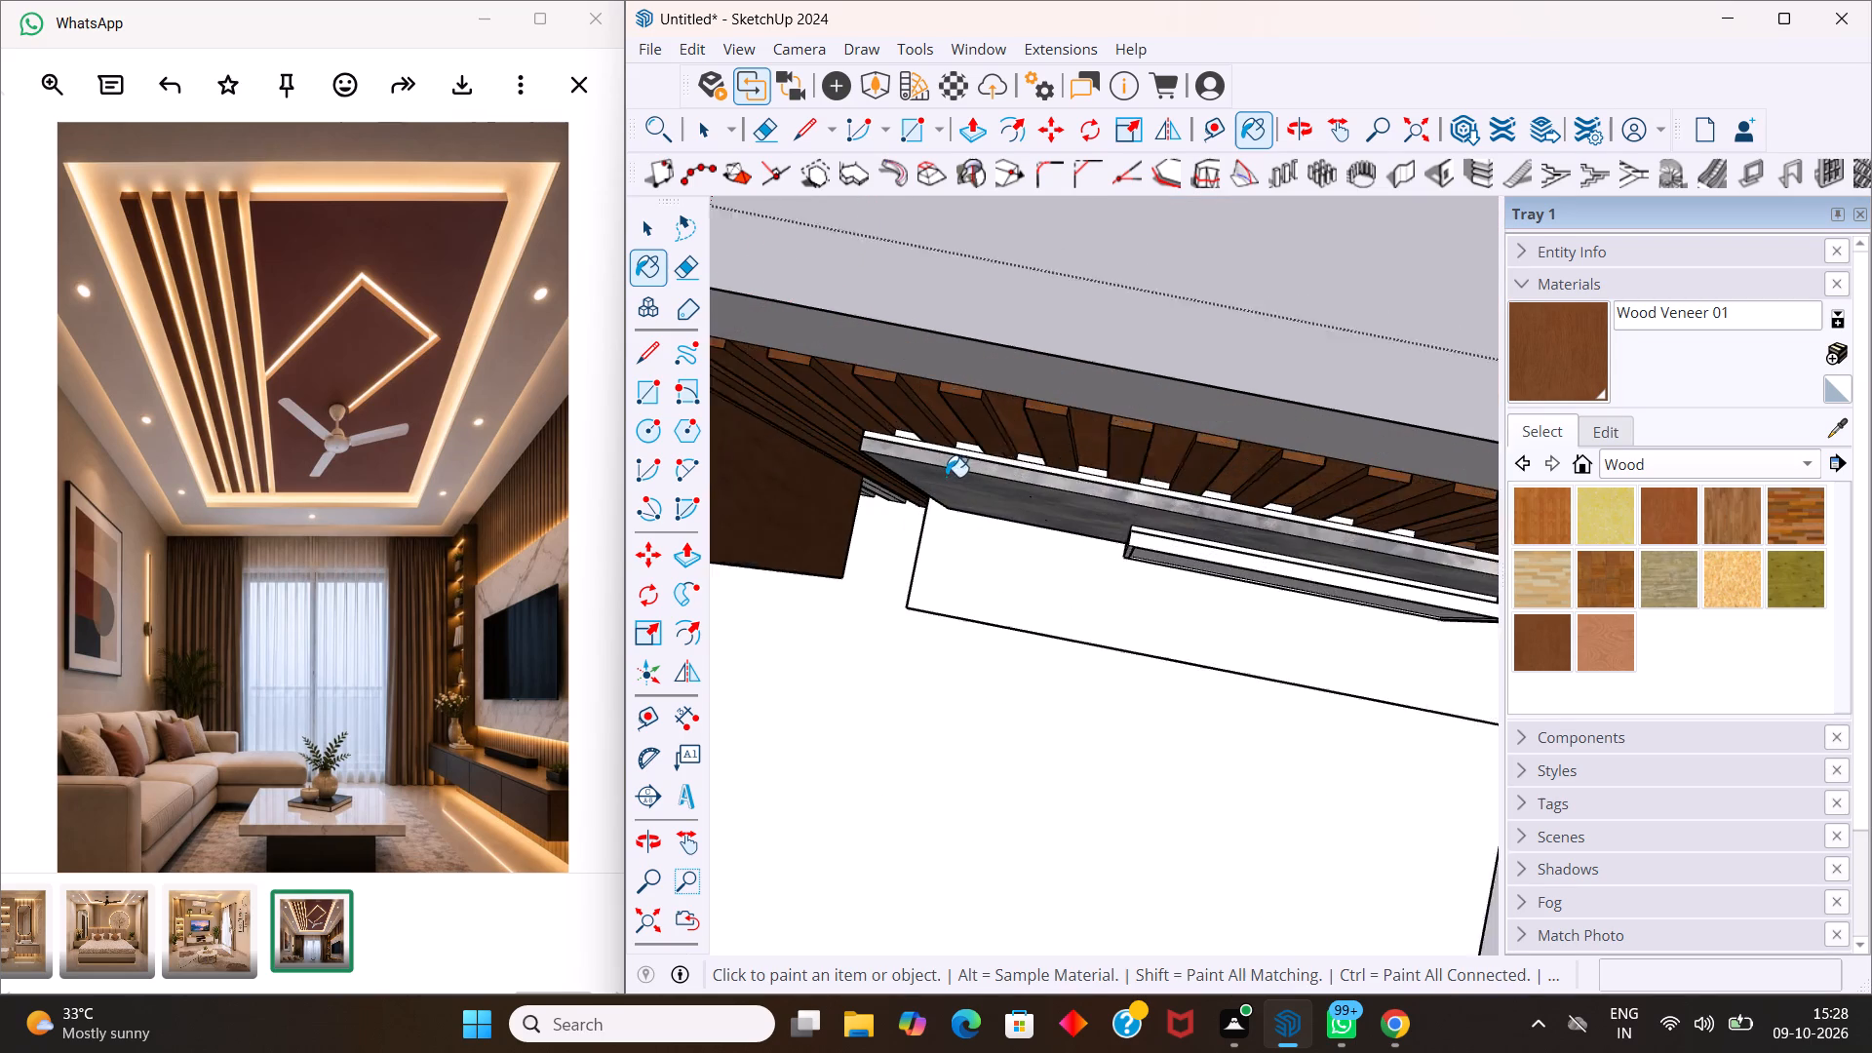
scroll(946, 477, "up", 2)
left_click(890, 423)
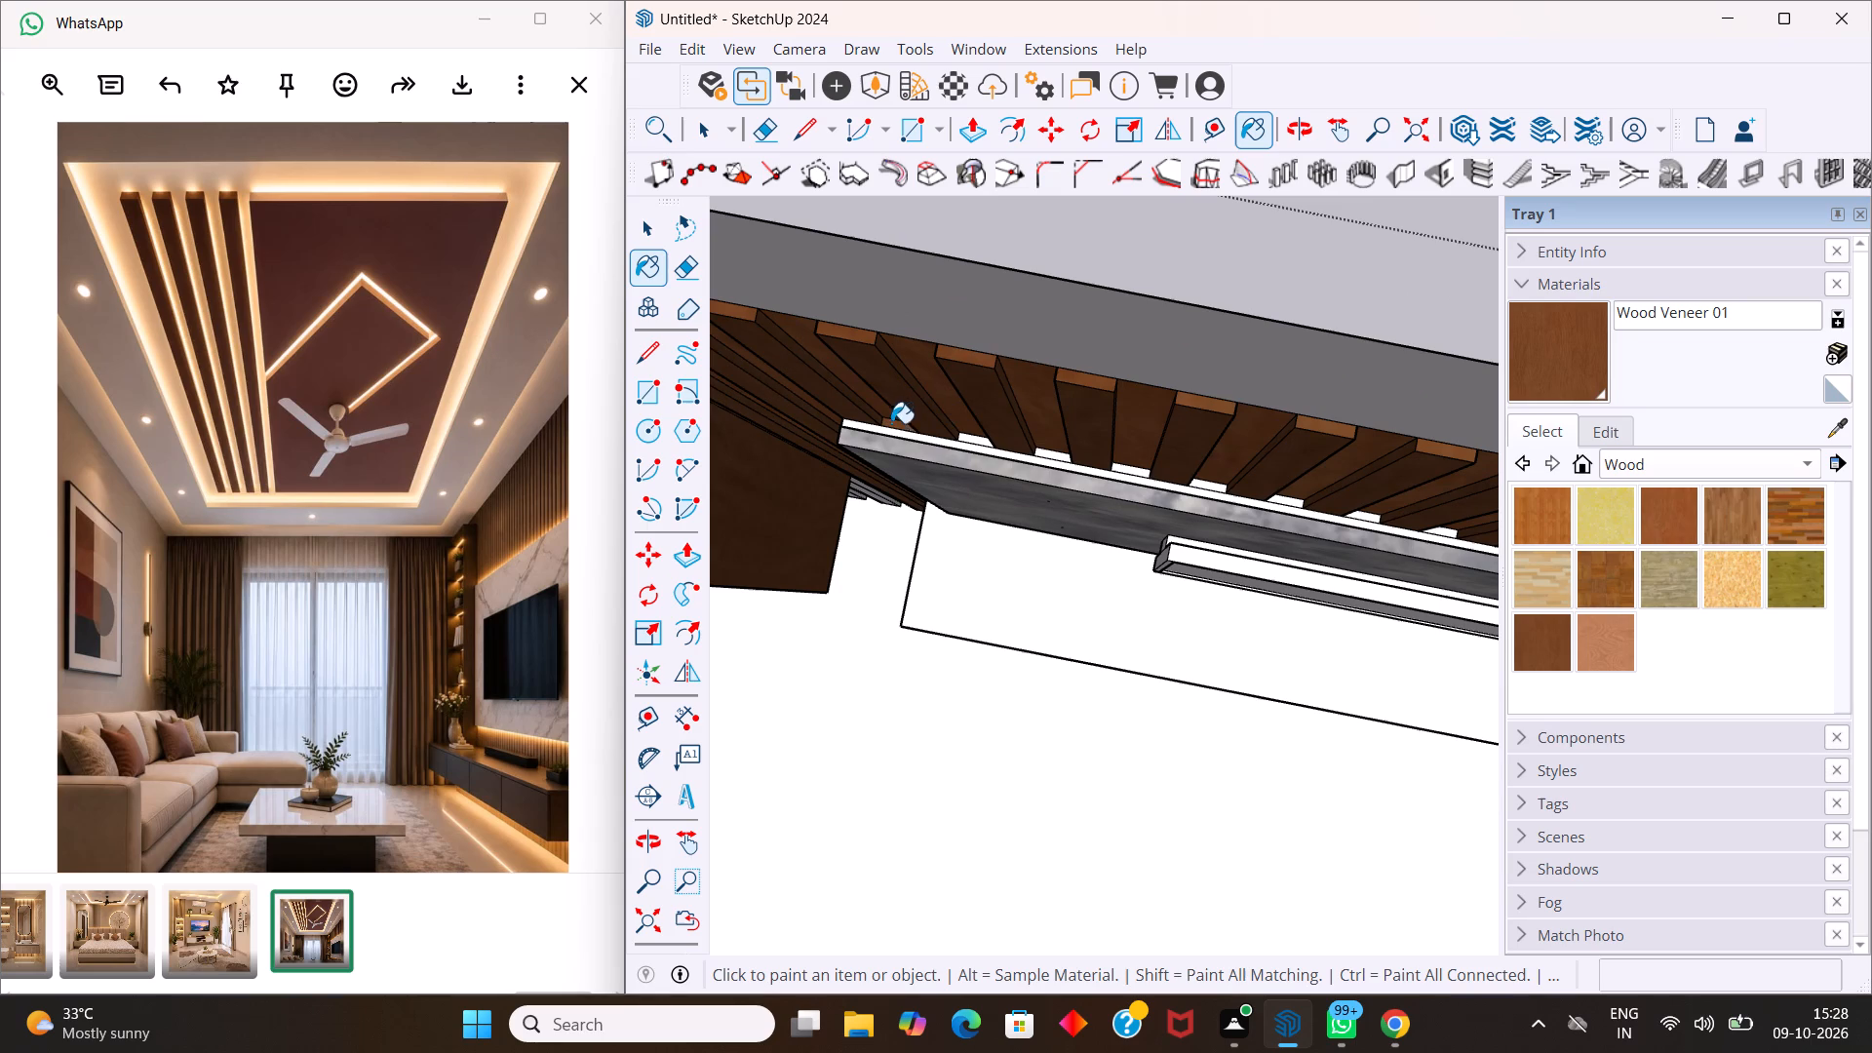
left_click(977, 443)
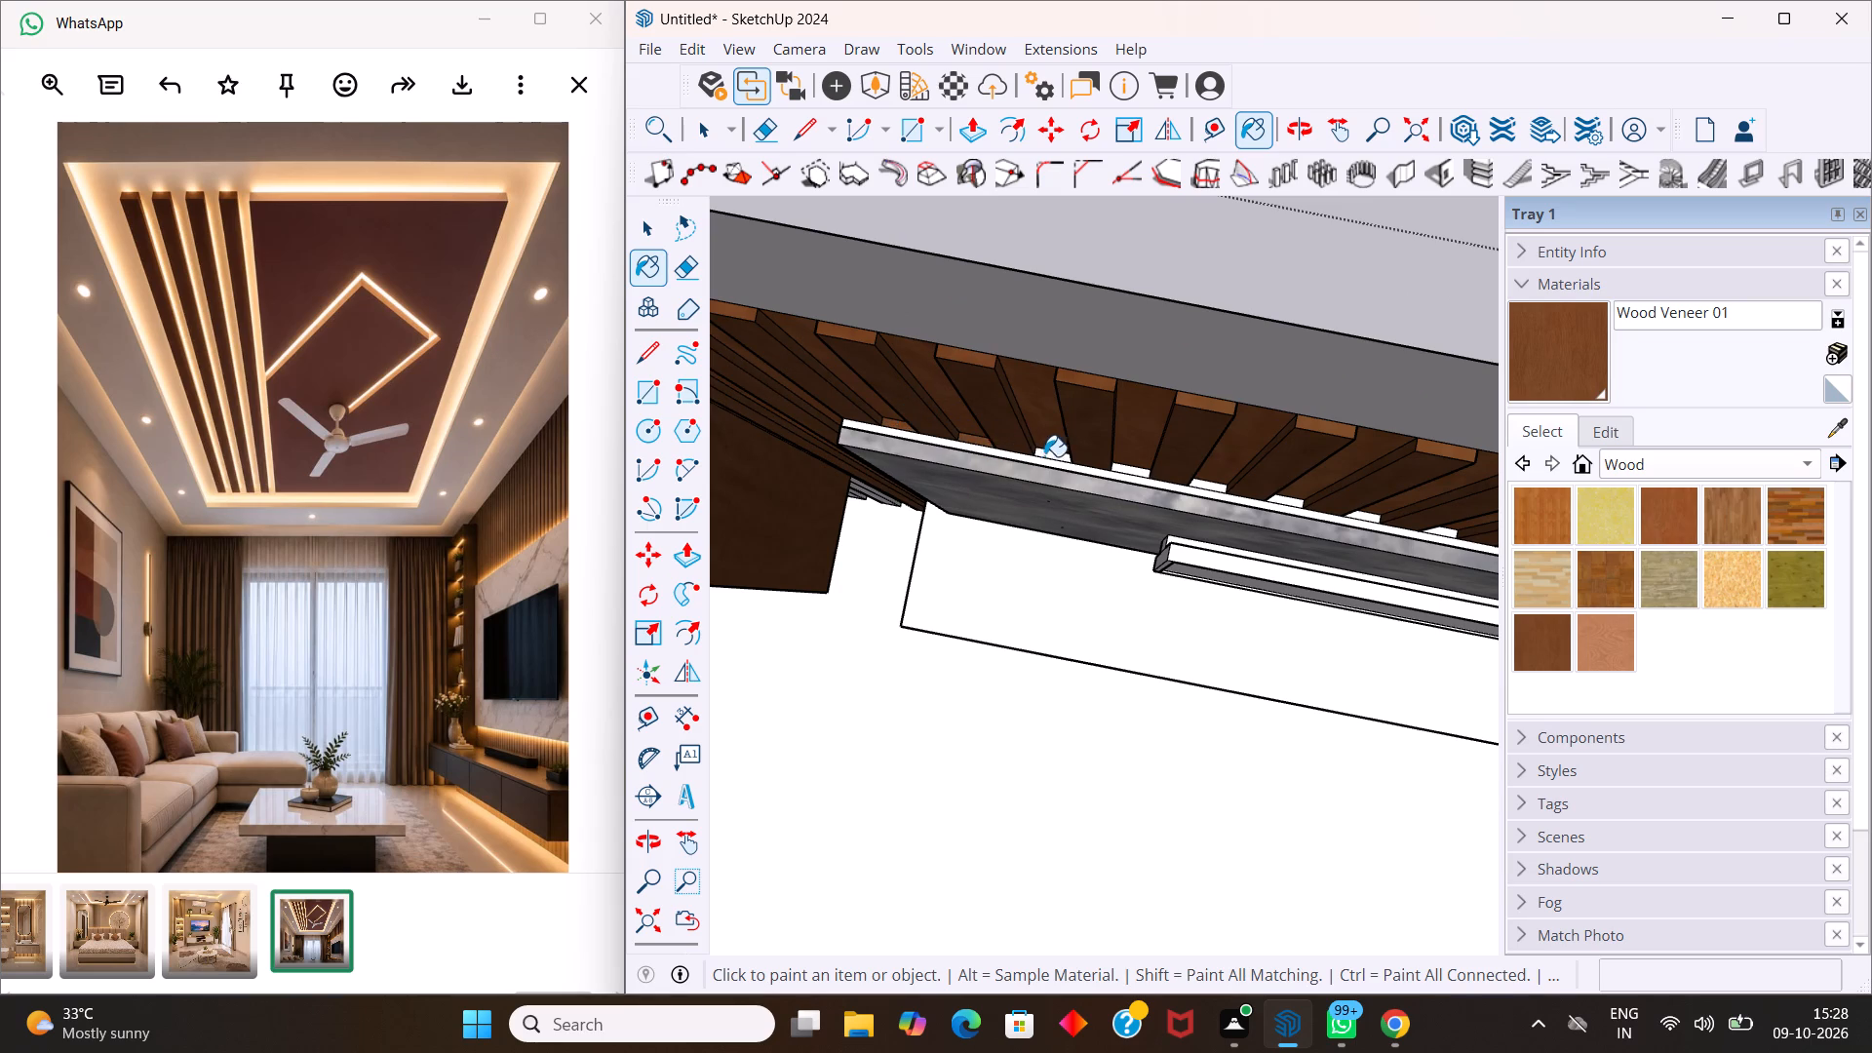
left_click(1049, 456)
left_click(1135, 475)
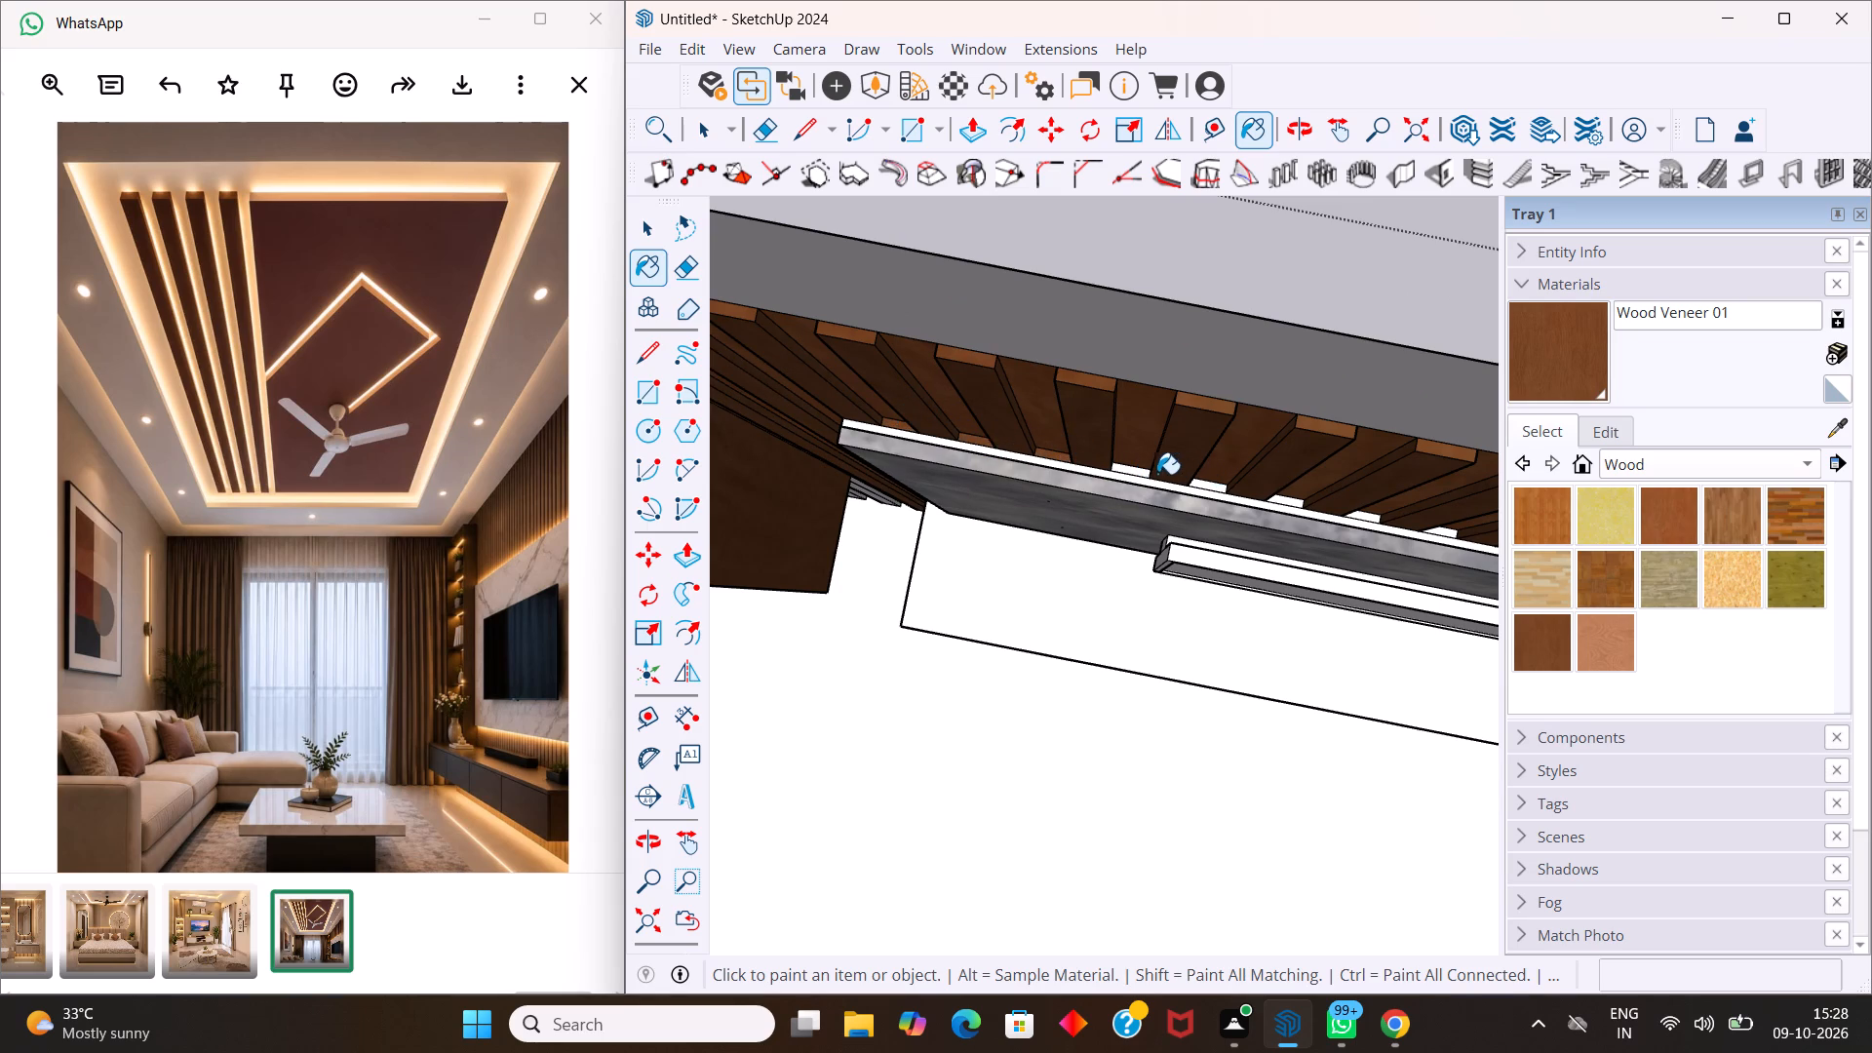
left_click(1138, 466)
left_click(1135, 471)
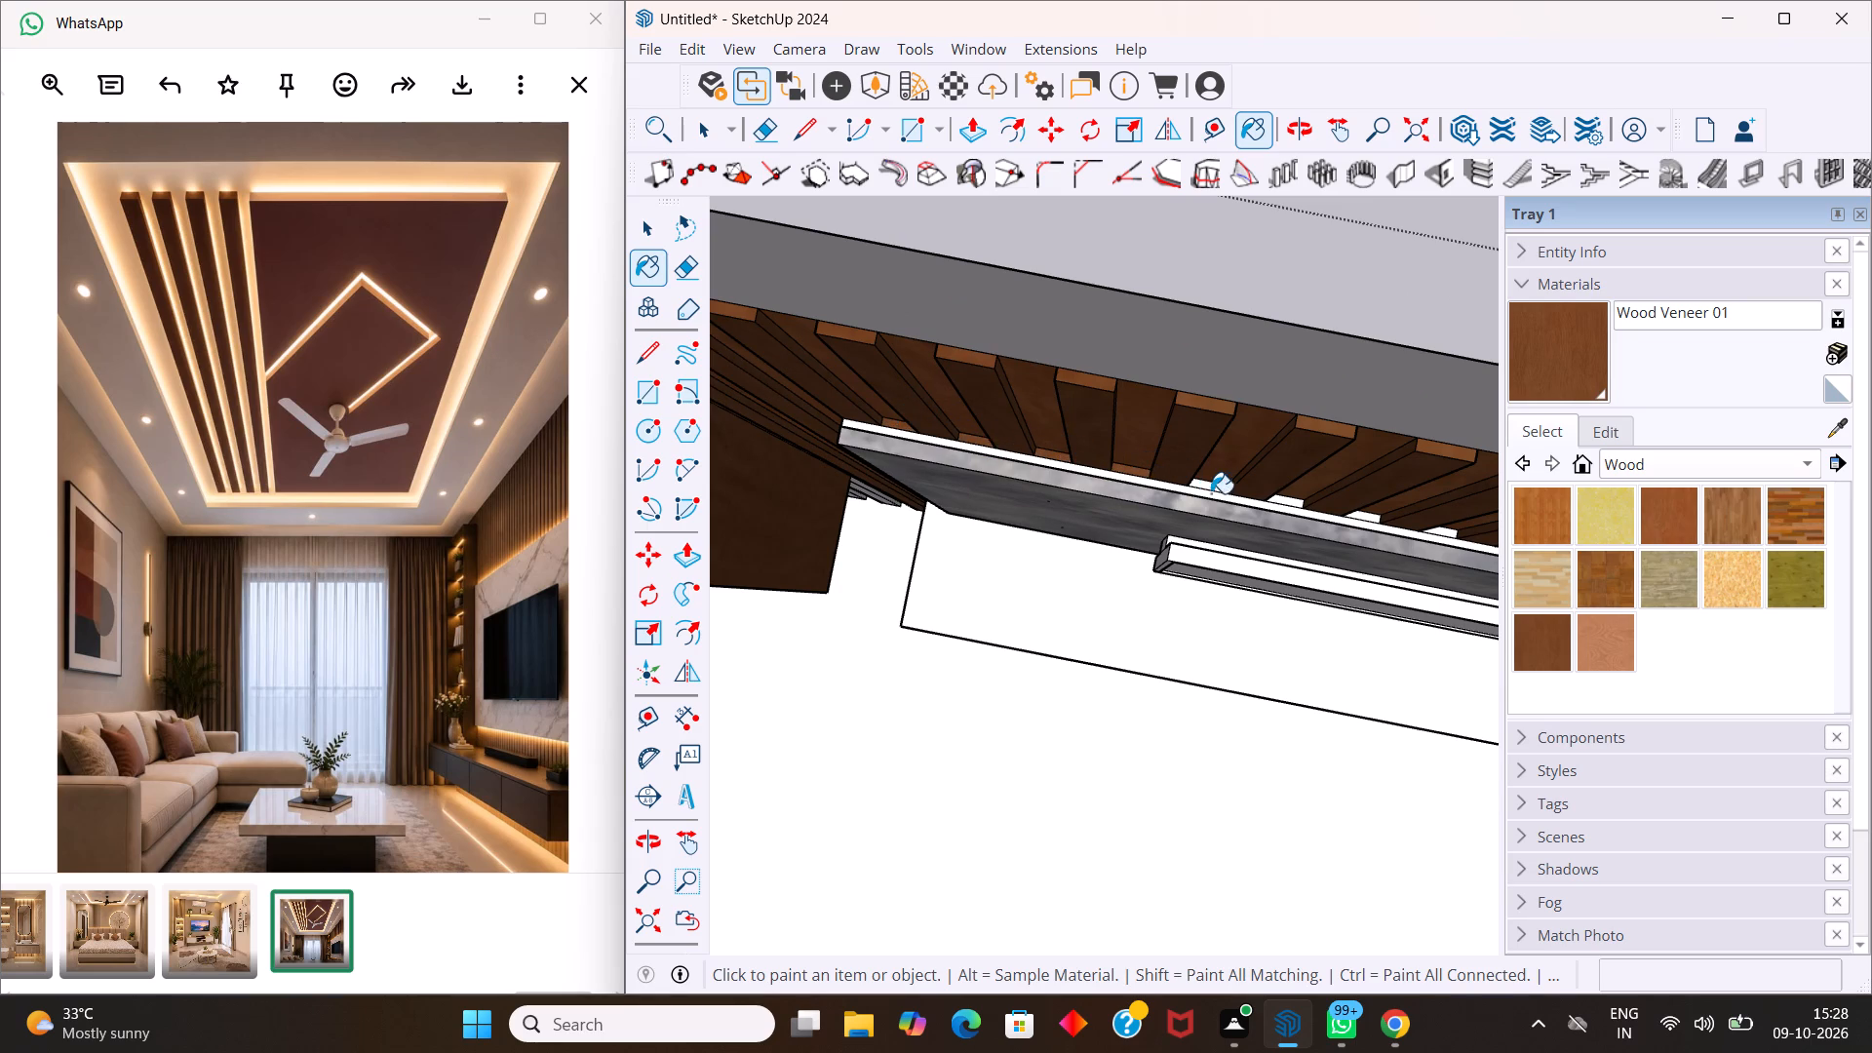
left_click(1213, 487)
left_click(1281, 500)
Paint the last three white faces between the slats above the middle of the TV panel with Wood Veneer 01.
scroll(1252, 486, "down", 1)
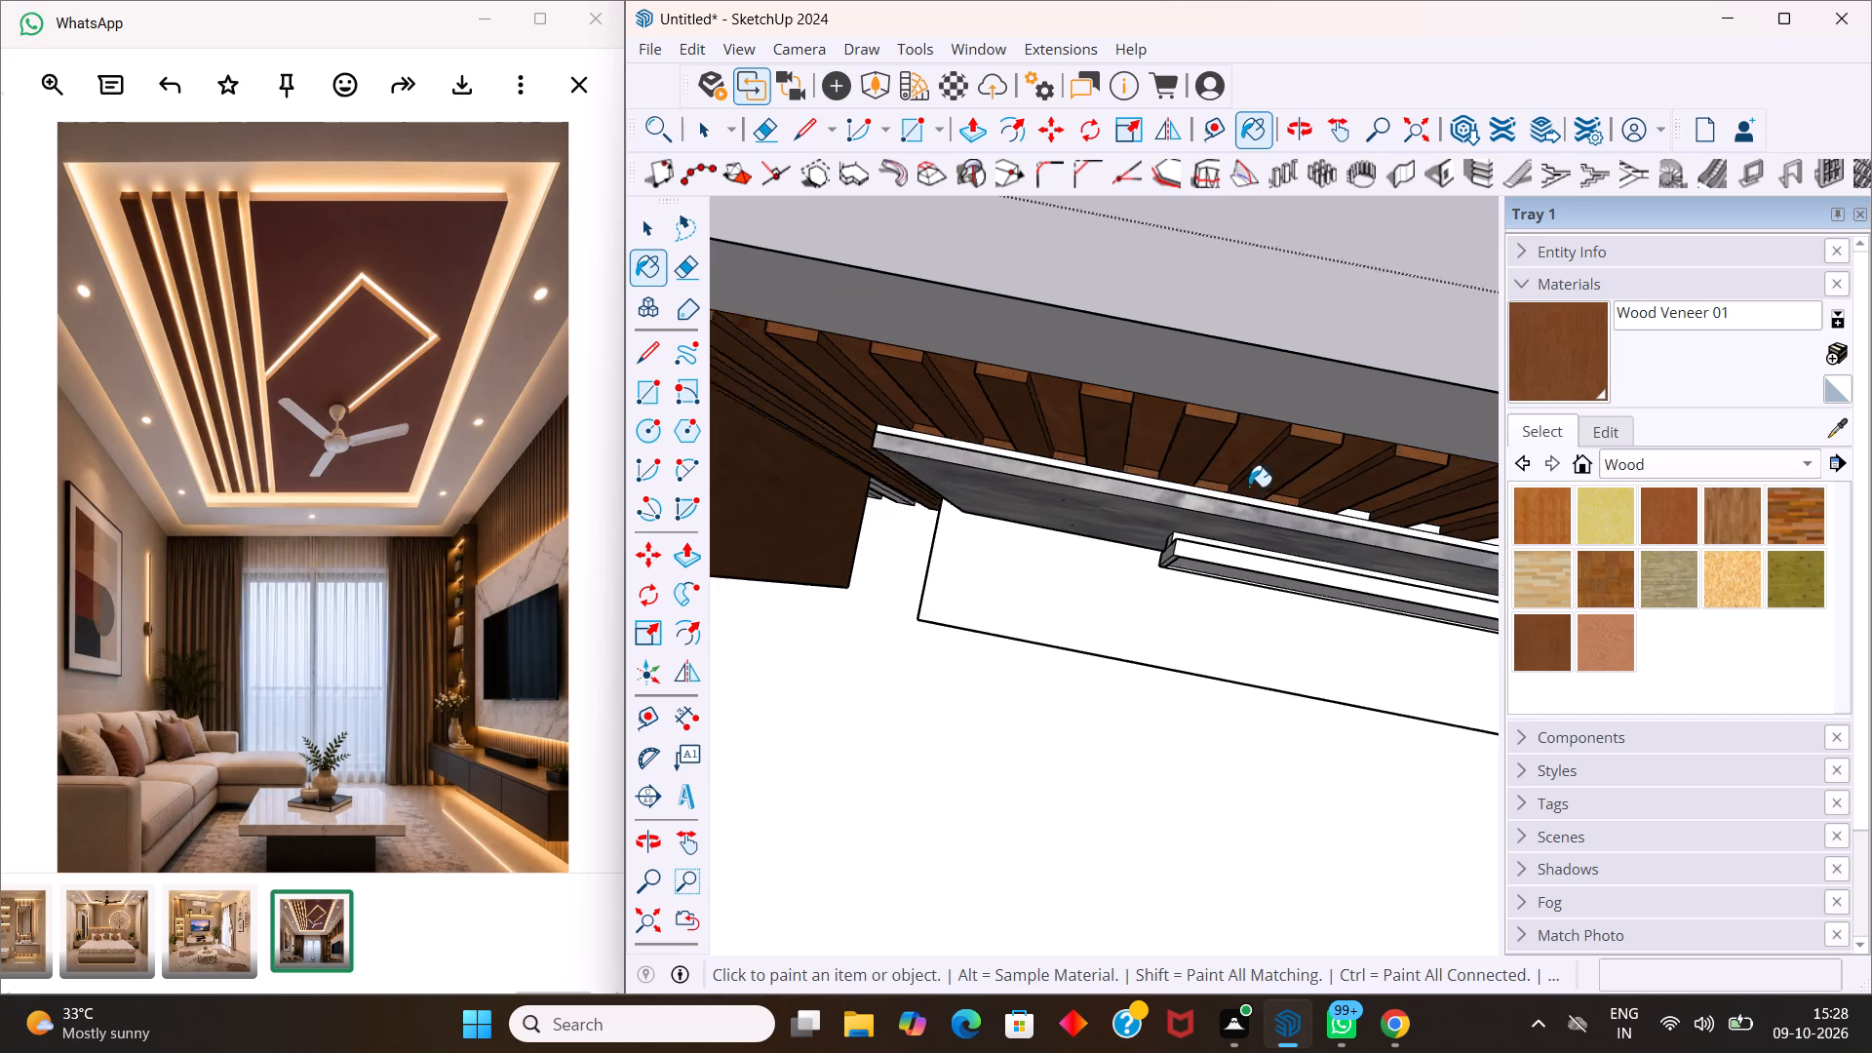
scroll(1249, 487, "down", 8)
scroll(1378, 520, "up", 16)
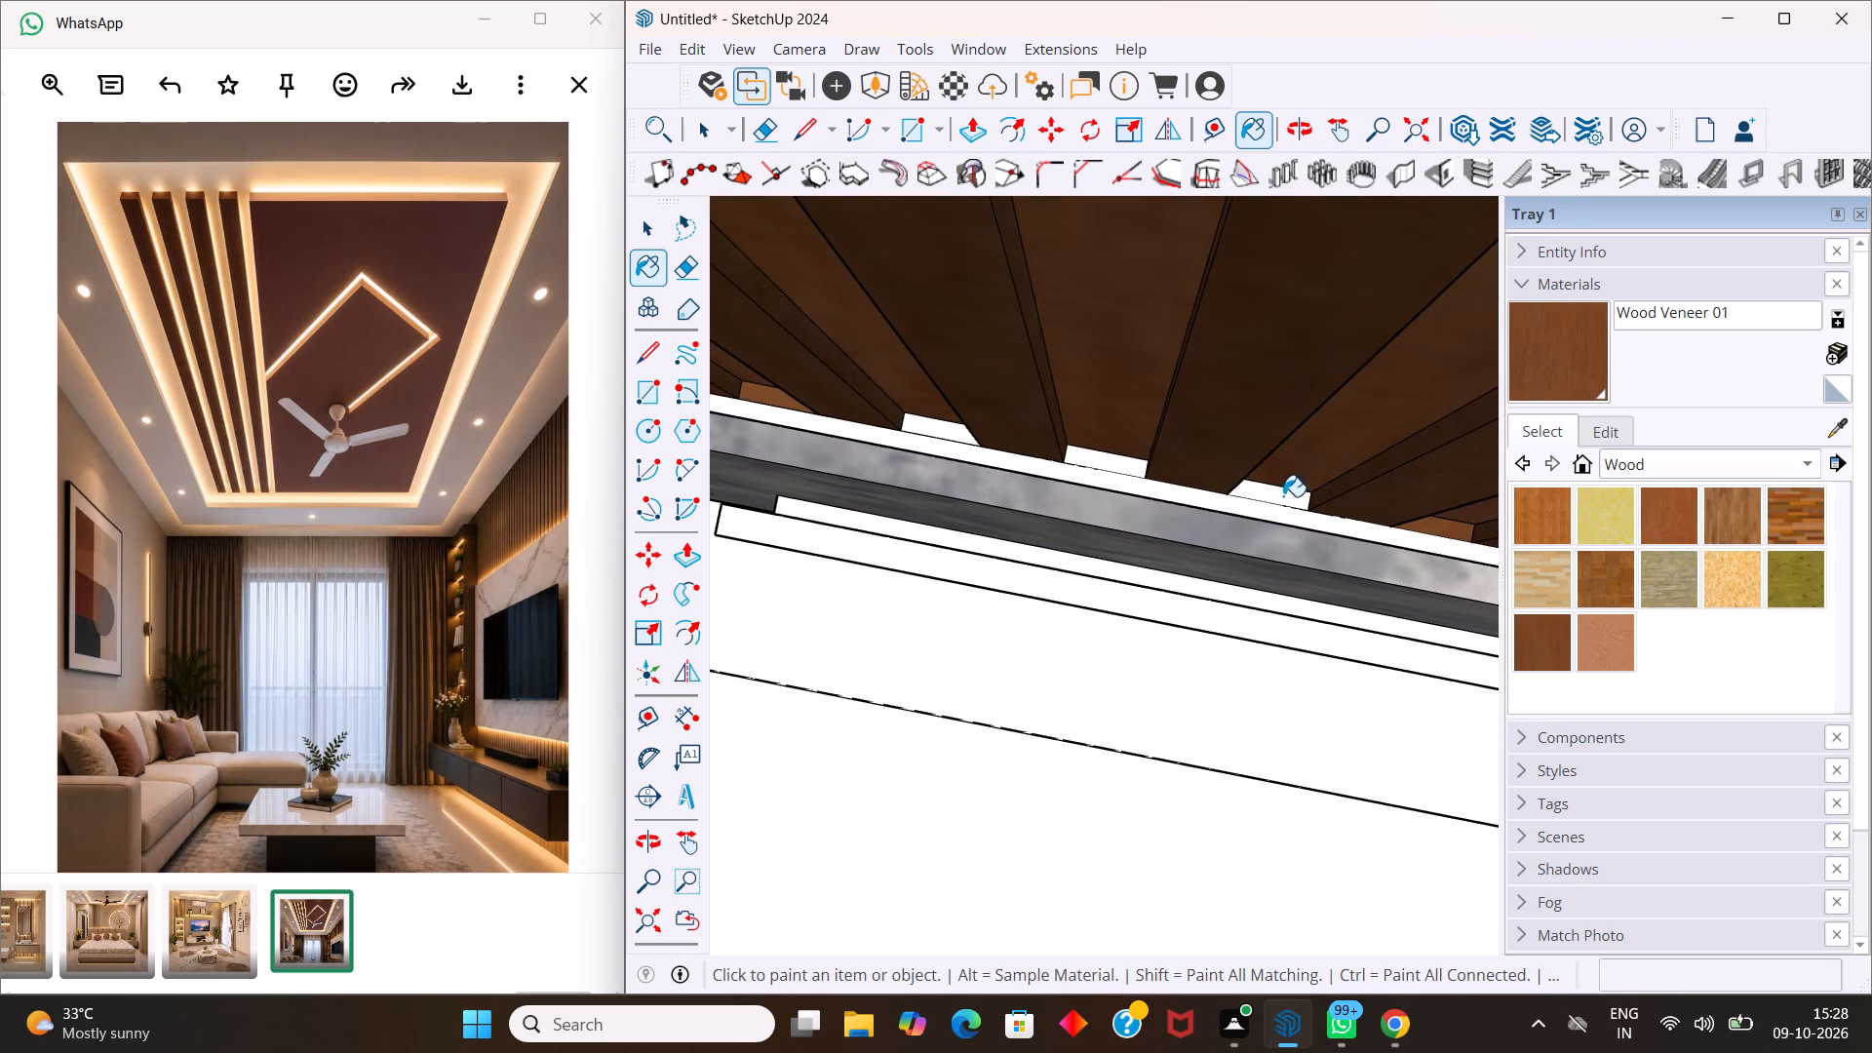
left_click(1283, 496)
left_click(1115, 454)
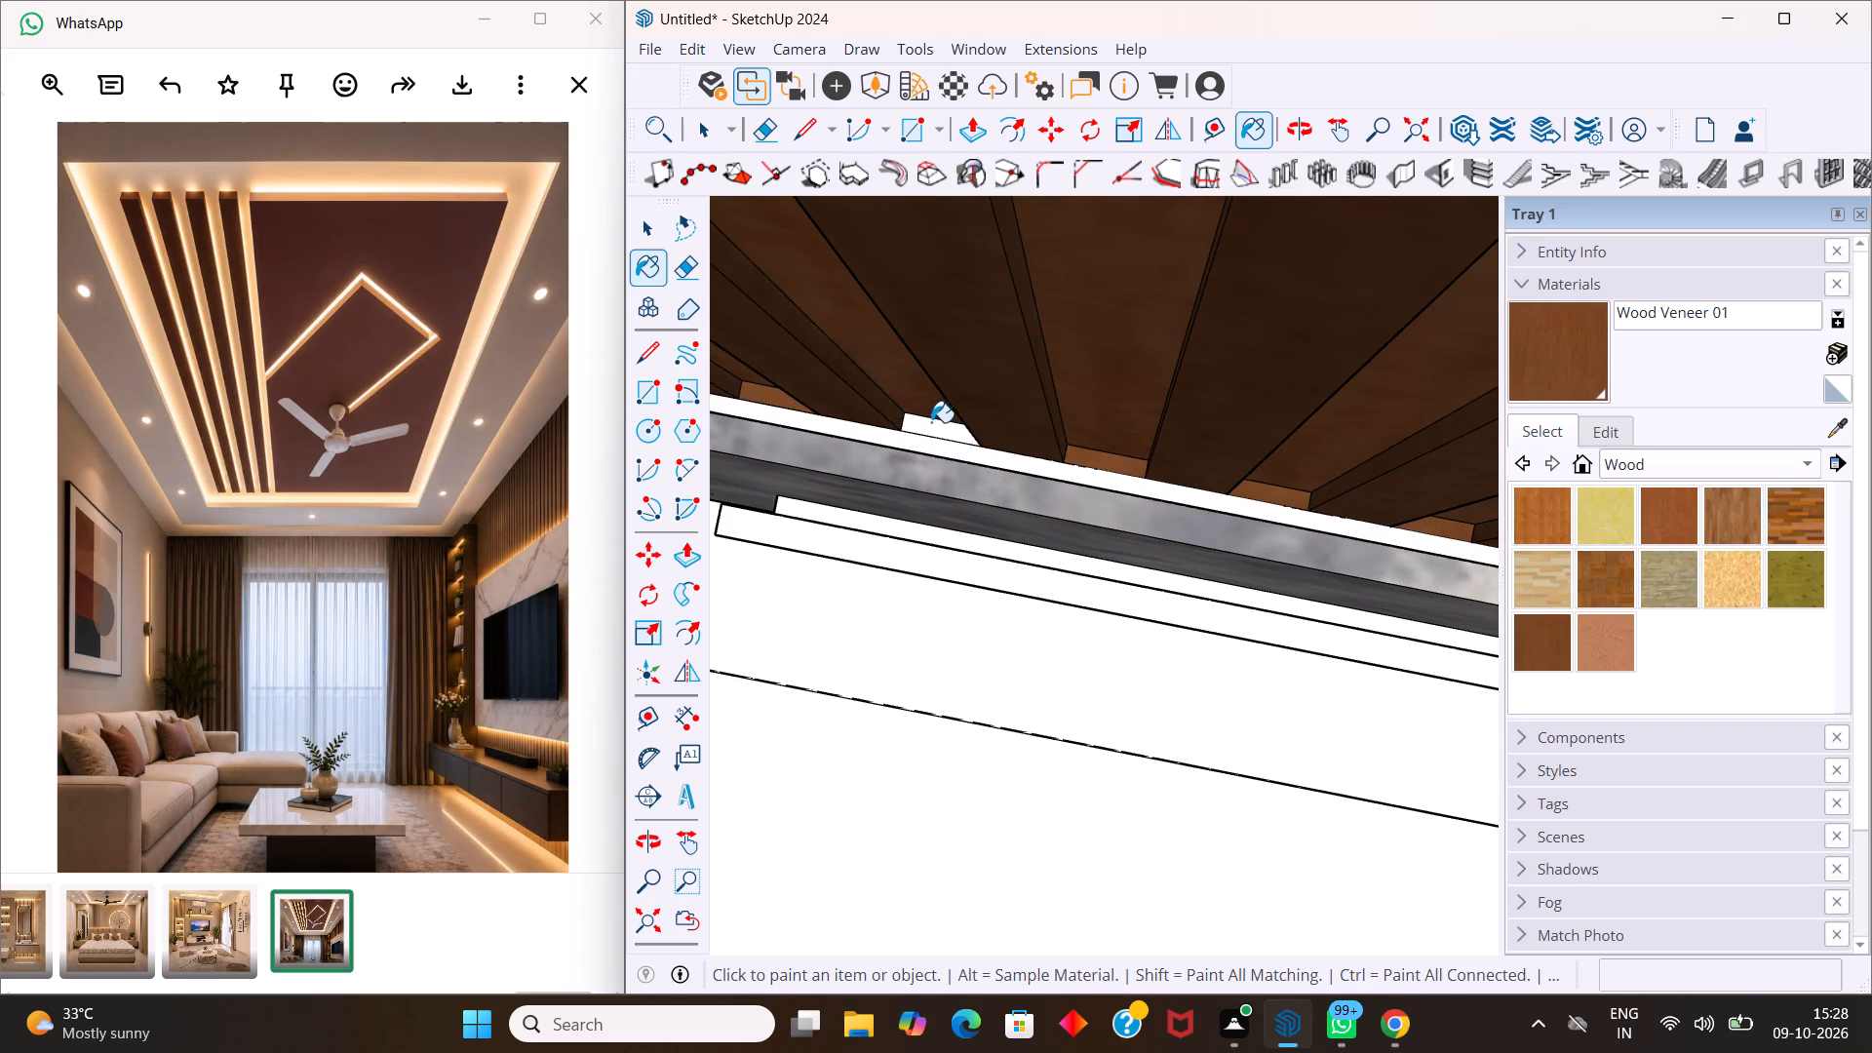
left_click(925, 426)
key("space")
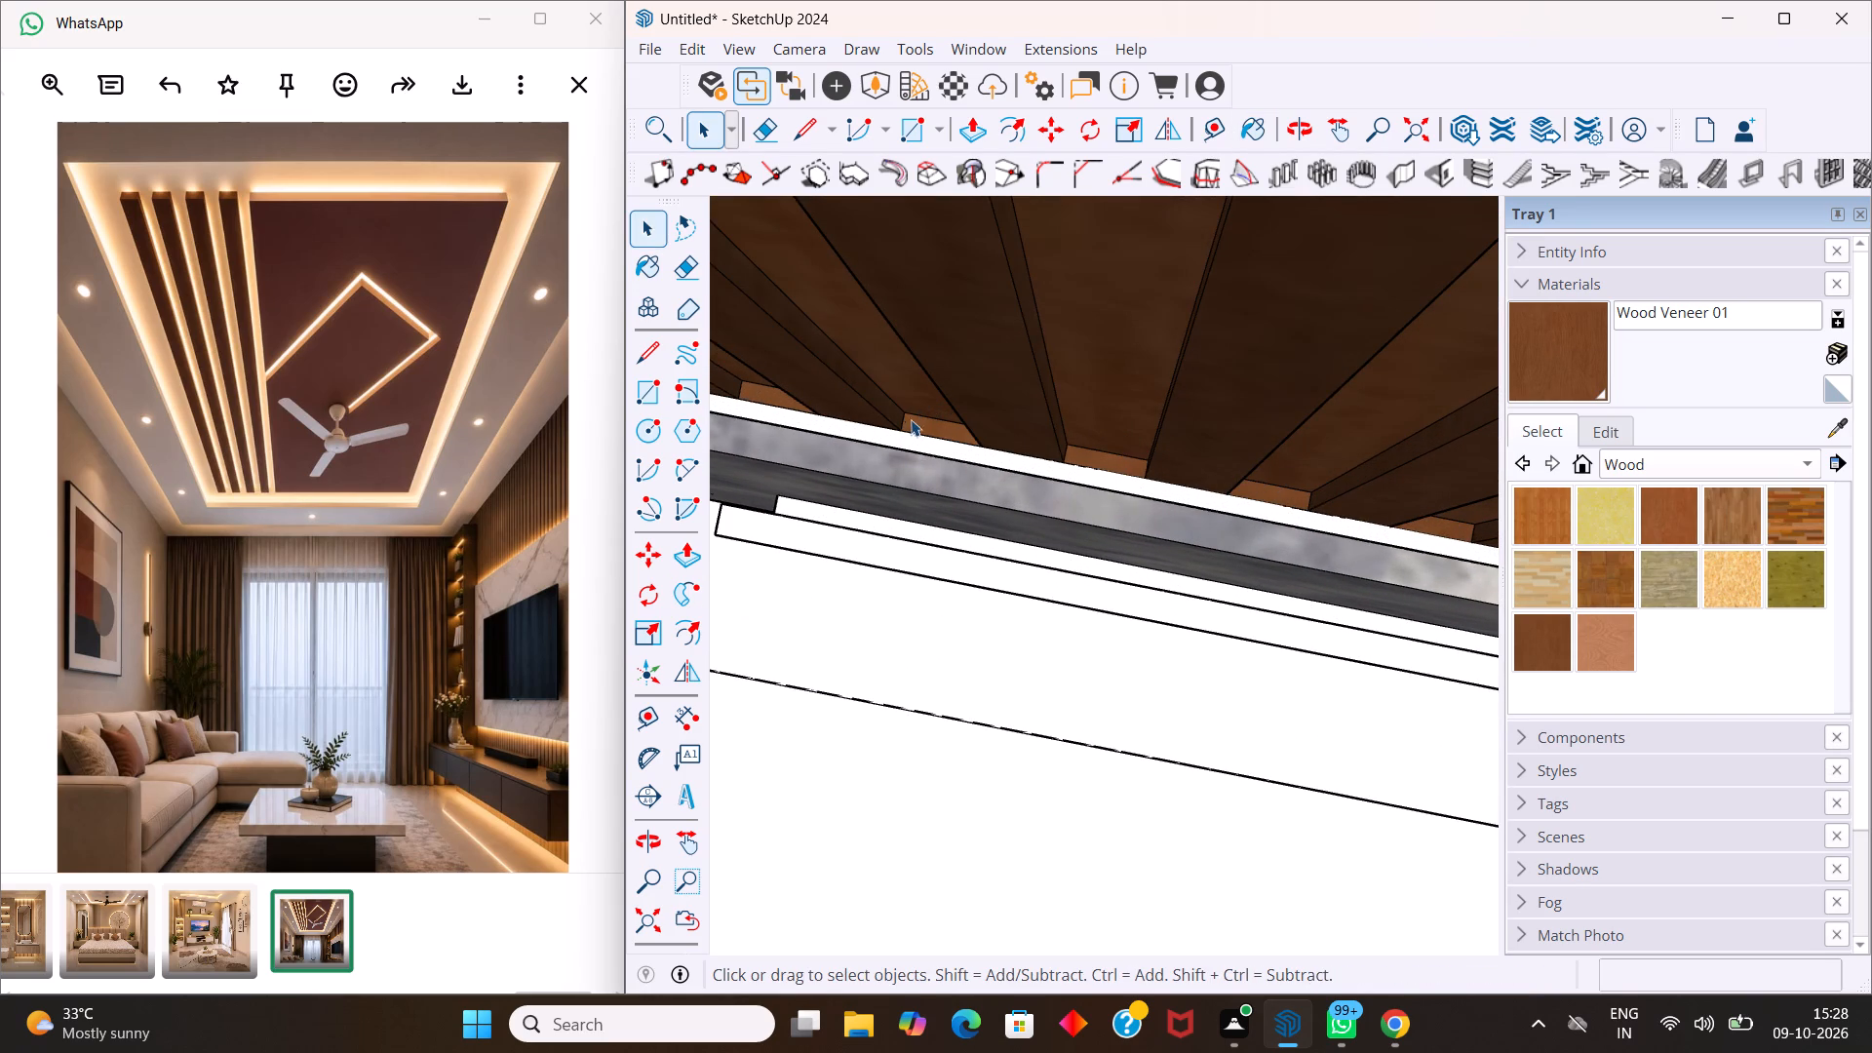
key("Escape")
Switch the material library from Wood to the Colors collection and bring up its black swatch, Color M09.
scroll(907, 412, "down", 16)
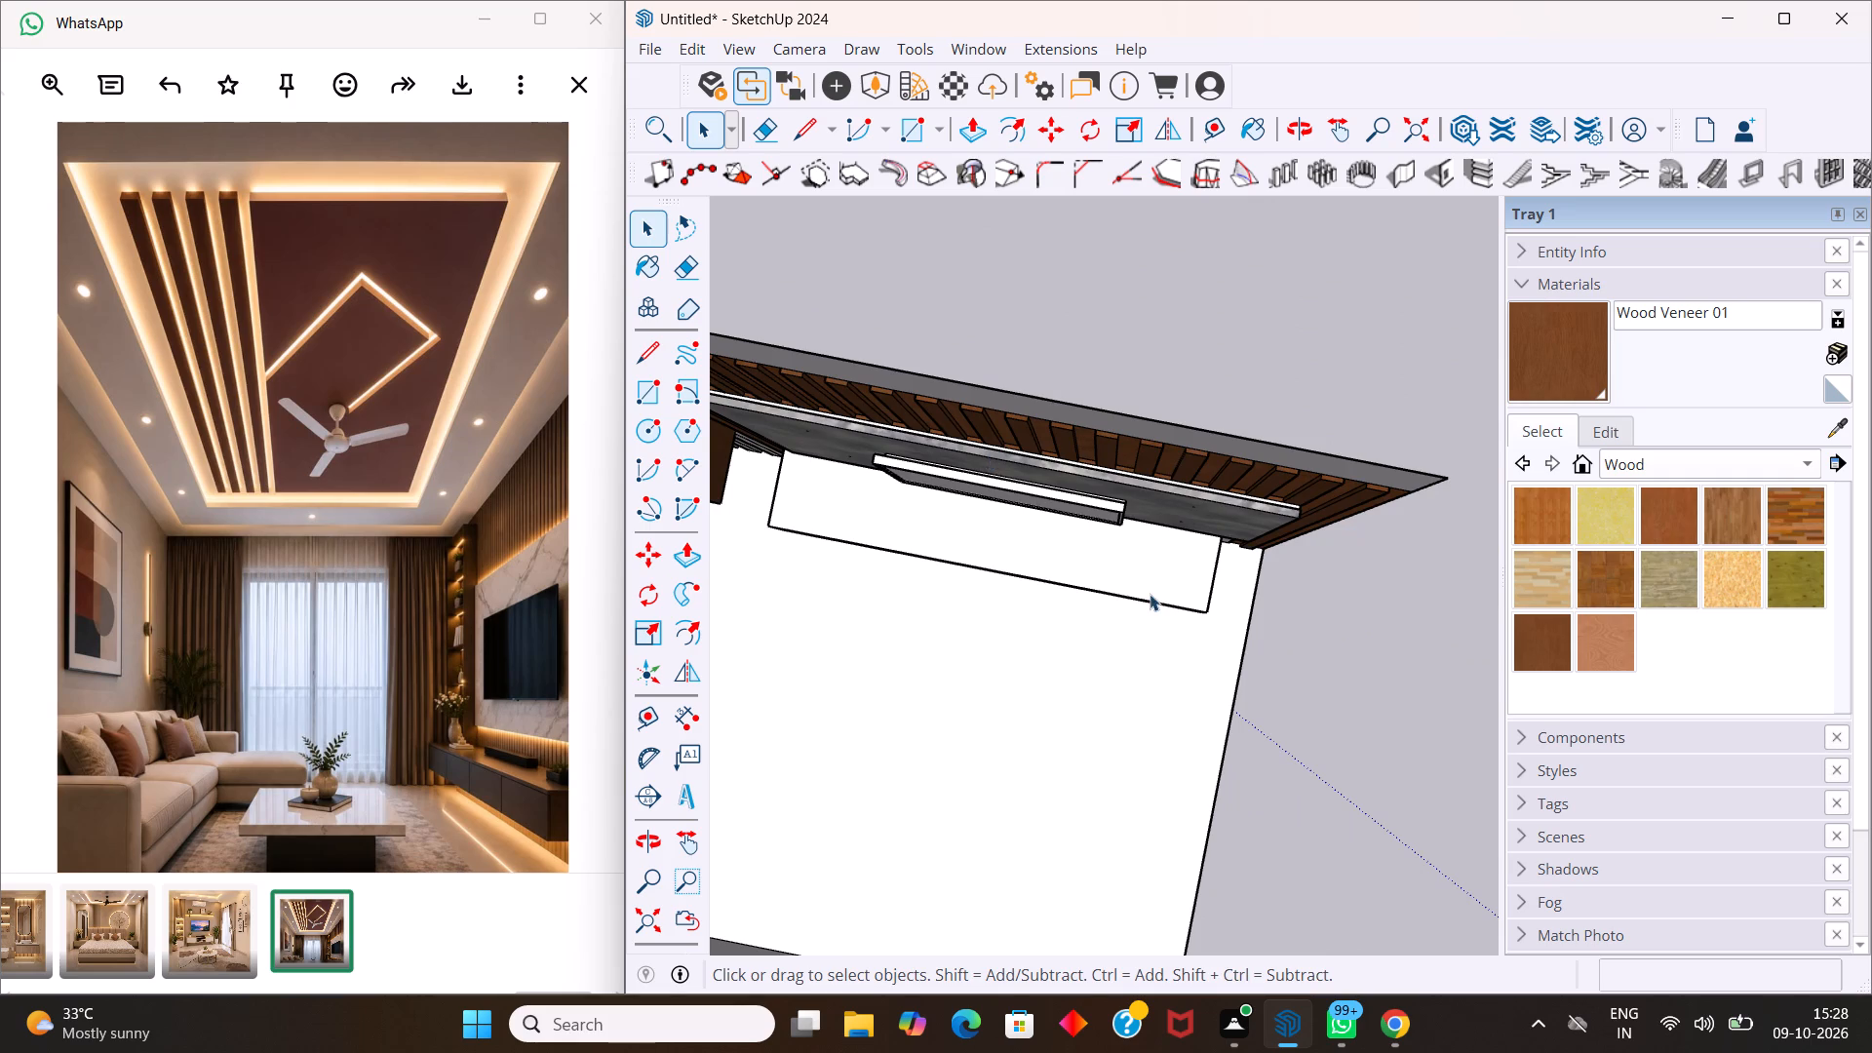
middle_click_drag(1187, 610, 1244, 460)
scroll(1250, 444, "down", 10)
middle_click_drag(1284, 670, 1150, 469)
scroll(1150, 469, "up", 19)
scroll(1260, 533, "up", 3)
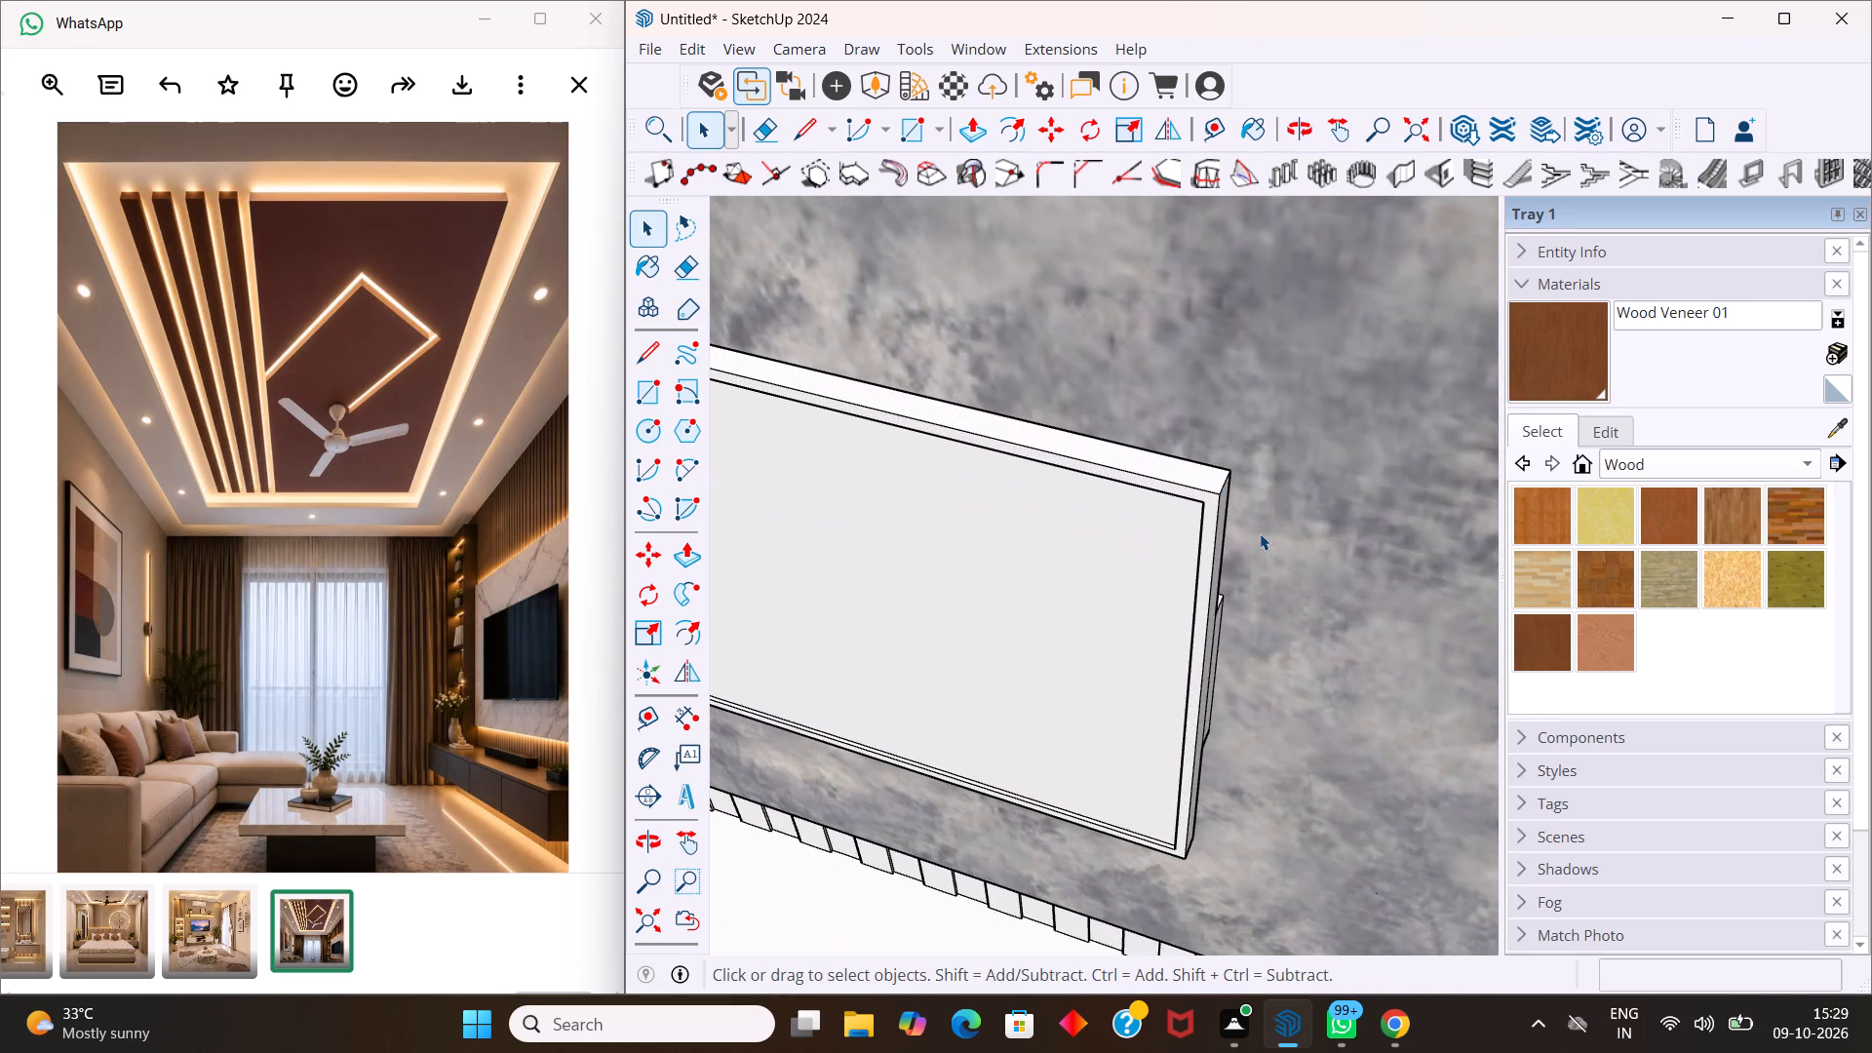
scroll(1410, 526, "up", 3)
left_click(1660, 467)
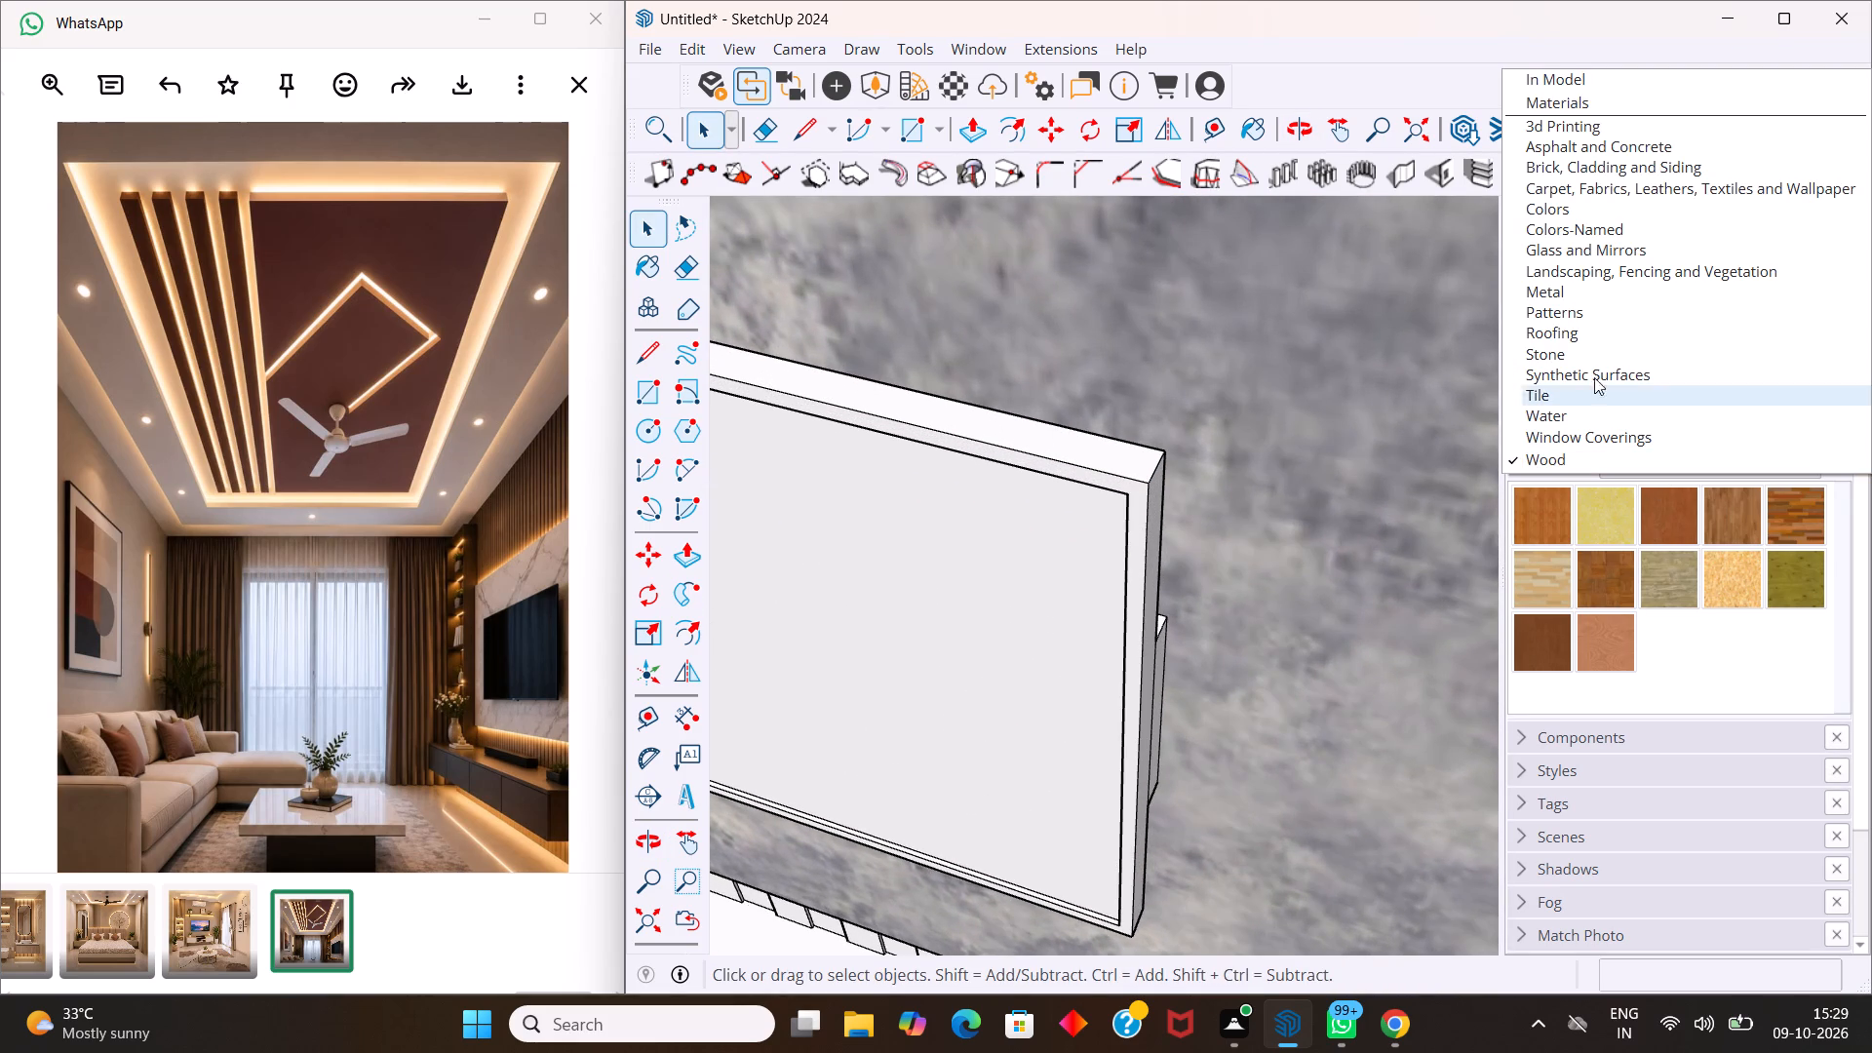
left_click(1579, 210)
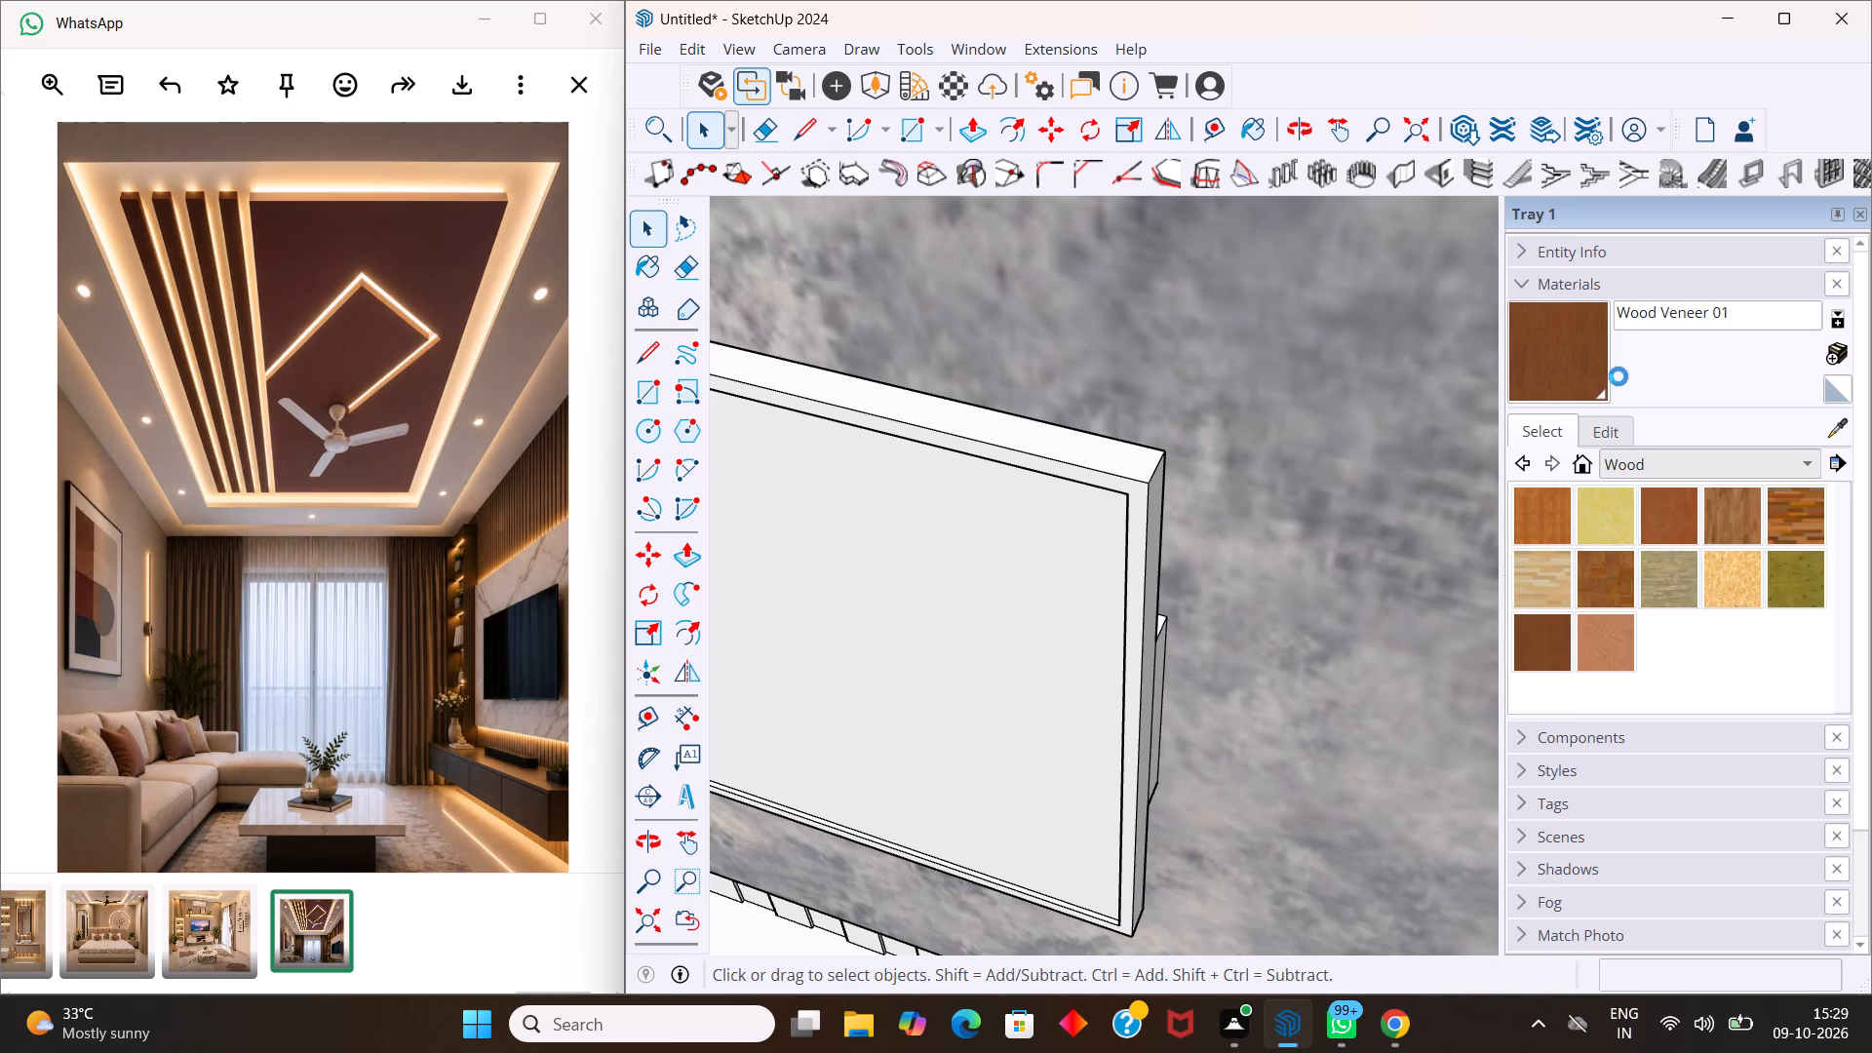
scroll(1612, 560, "down", 20)
scroll(1612, 560, "down", 3)
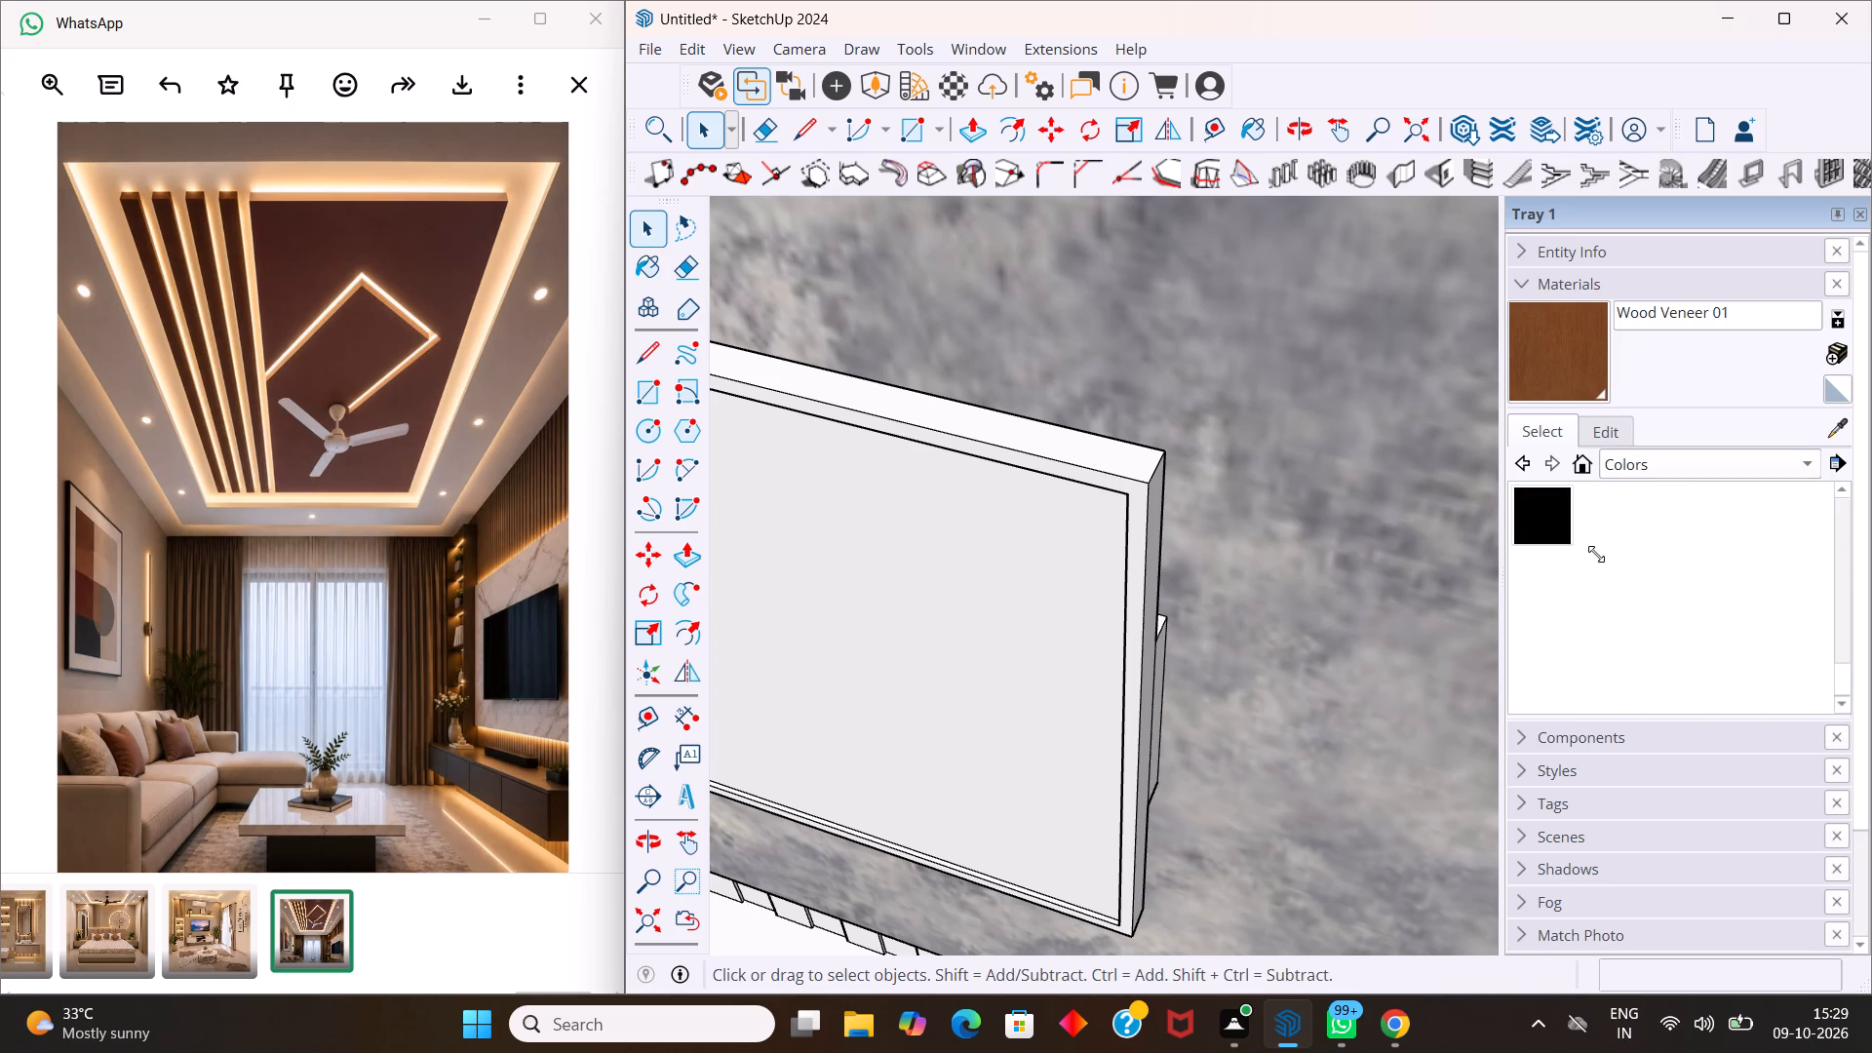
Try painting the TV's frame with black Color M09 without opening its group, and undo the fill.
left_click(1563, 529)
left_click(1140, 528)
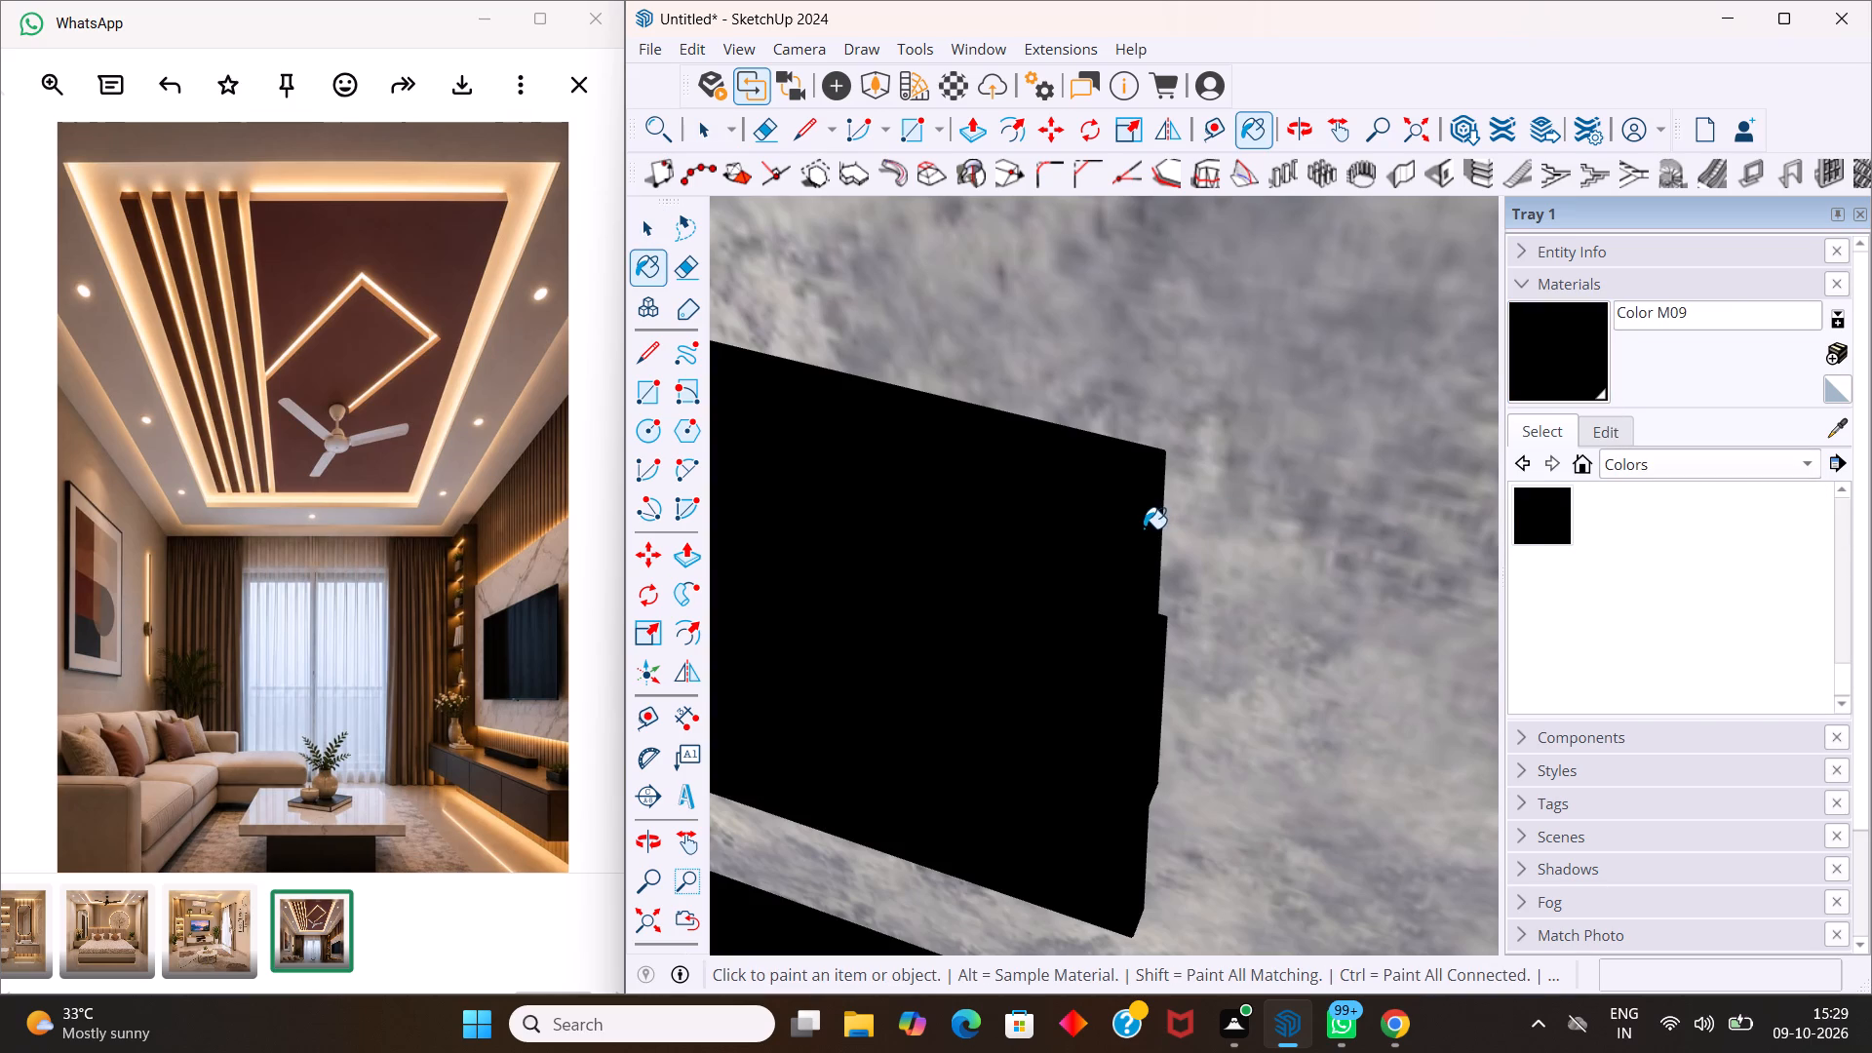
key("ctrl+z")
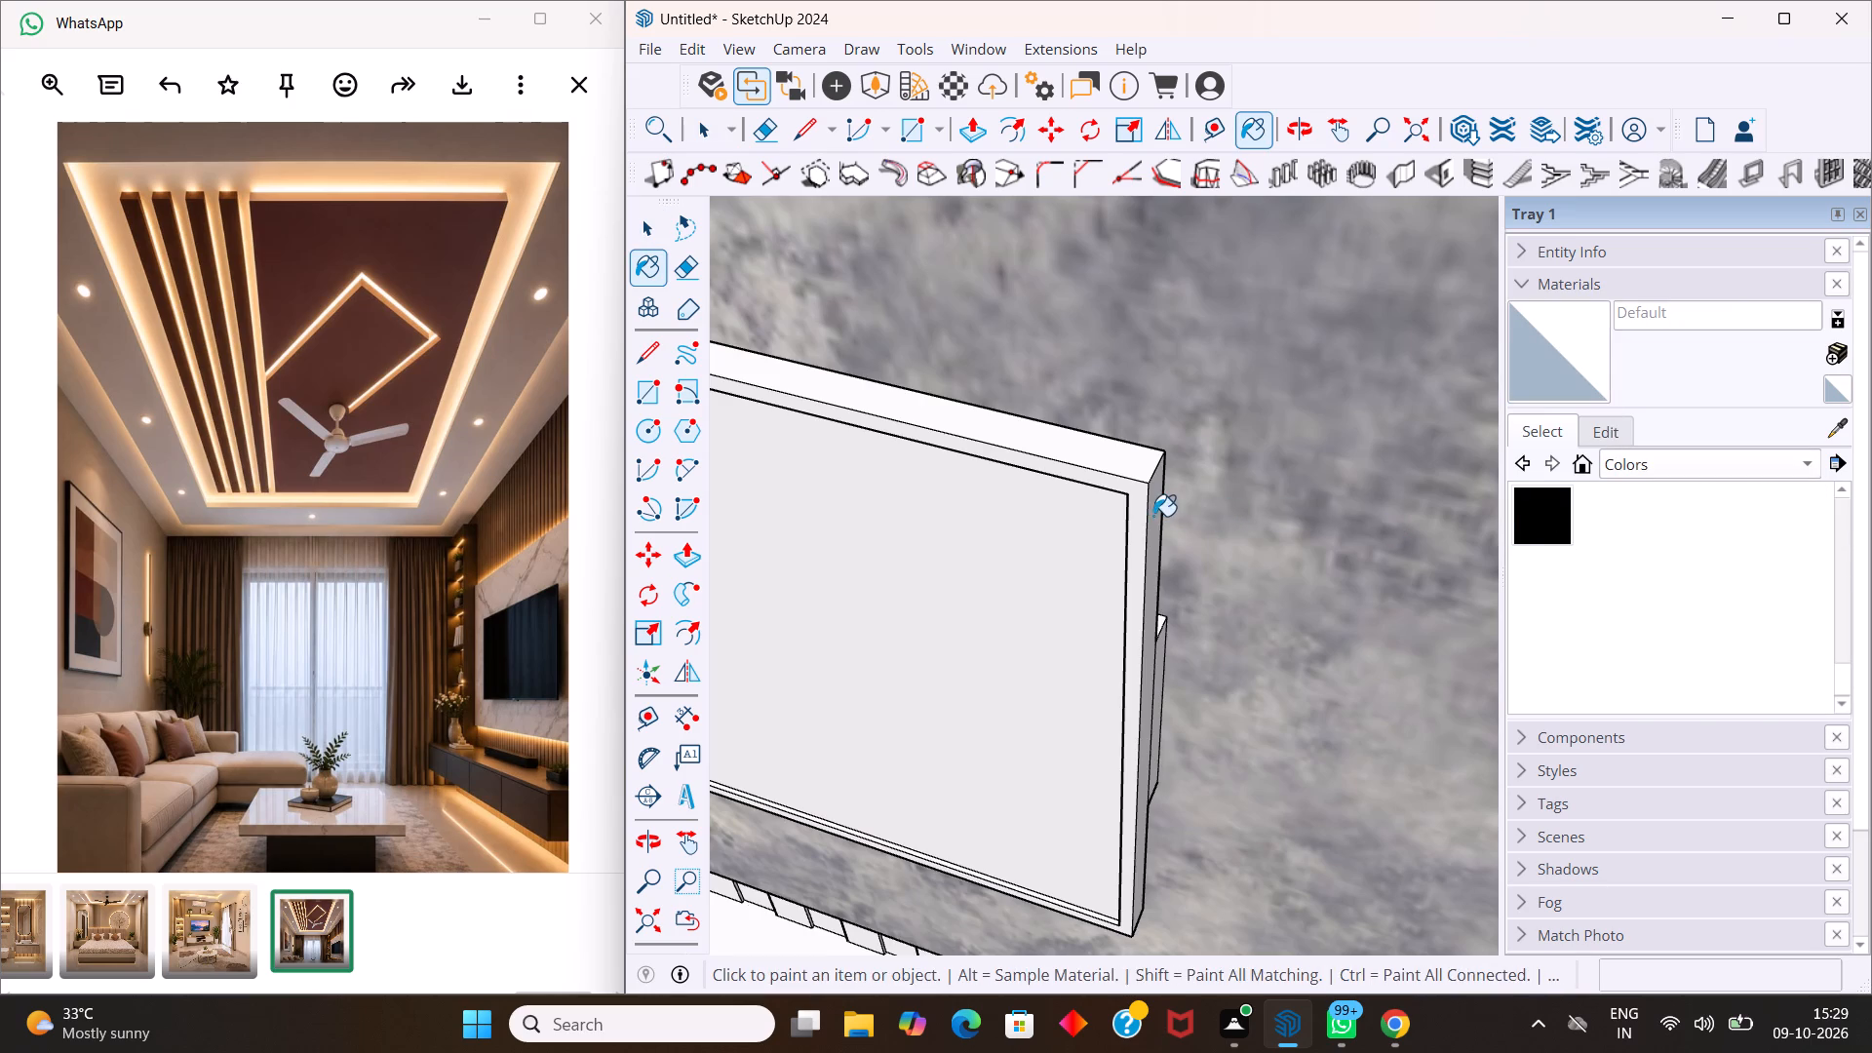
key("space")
Open the room group that contains the TV wall for editing.
scroll(1158, 527, "down", 20)
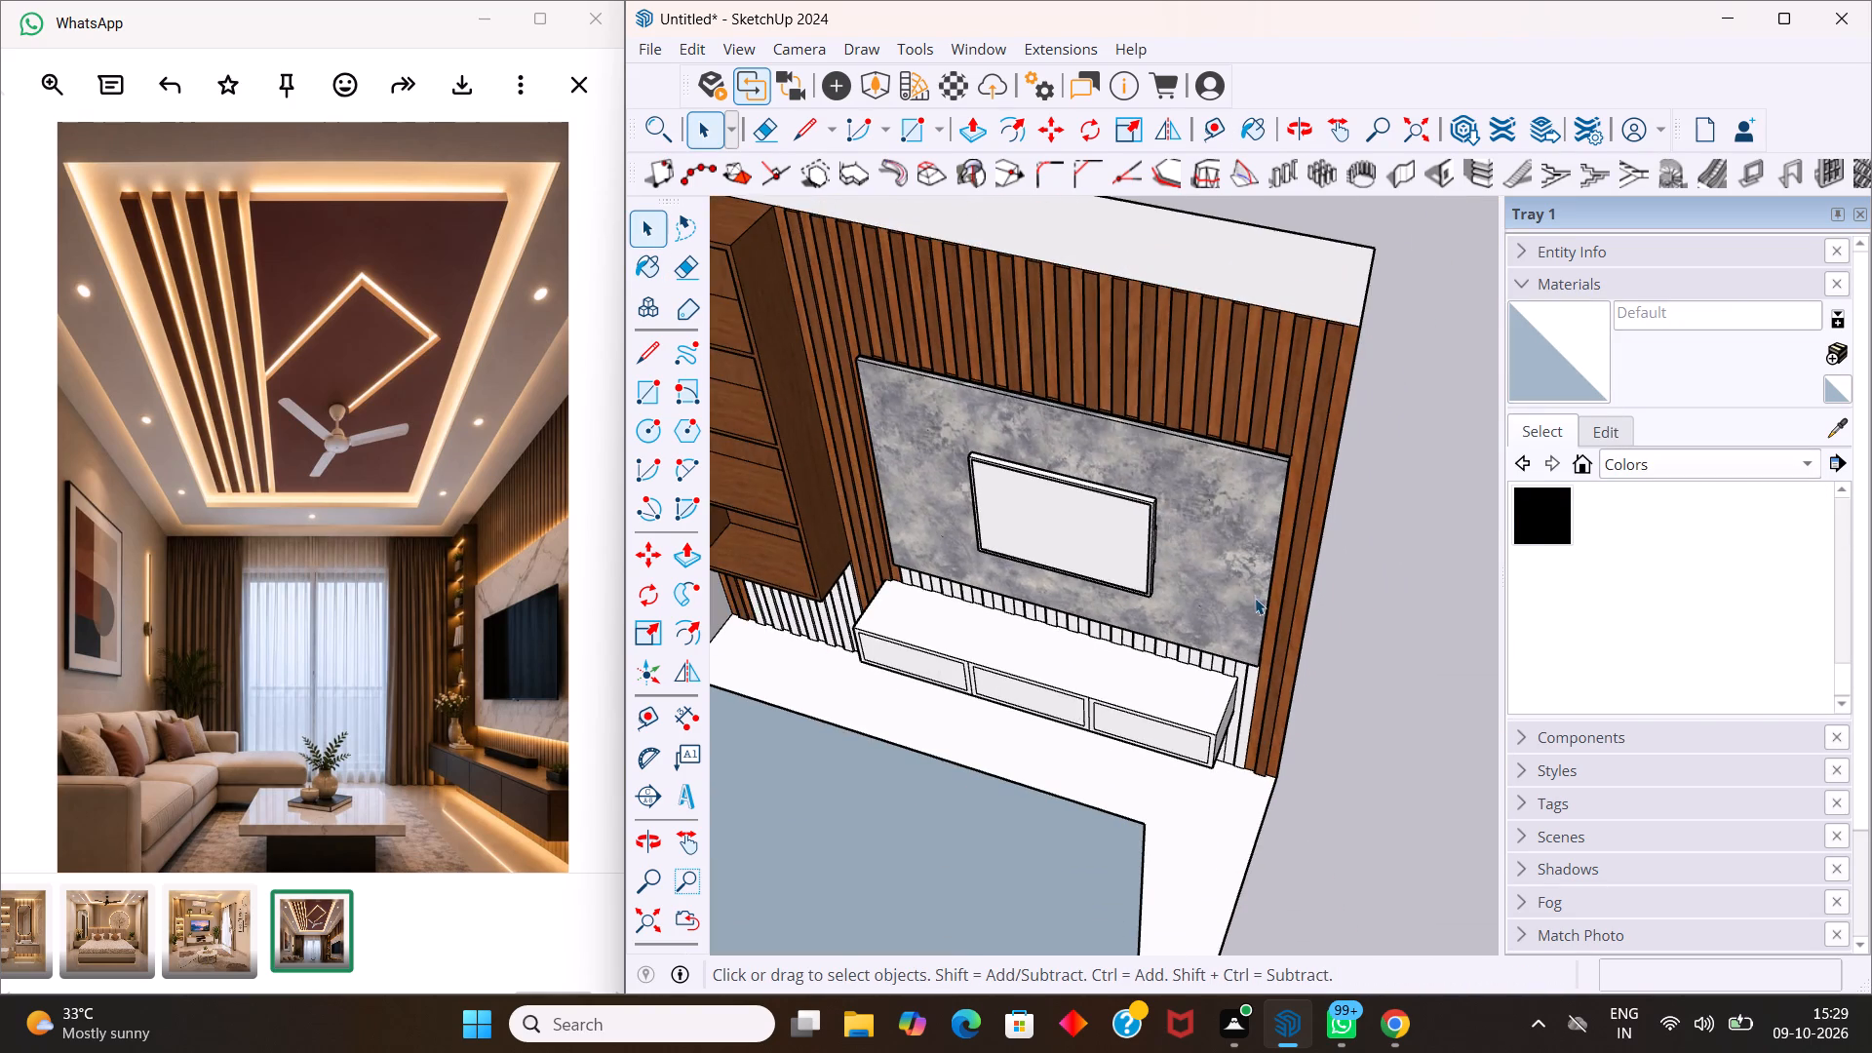
scroll(1279, 604, "down", 15)
scroll(1276, 577, "up", 1)
scroll(1276, 577, "down", 14)
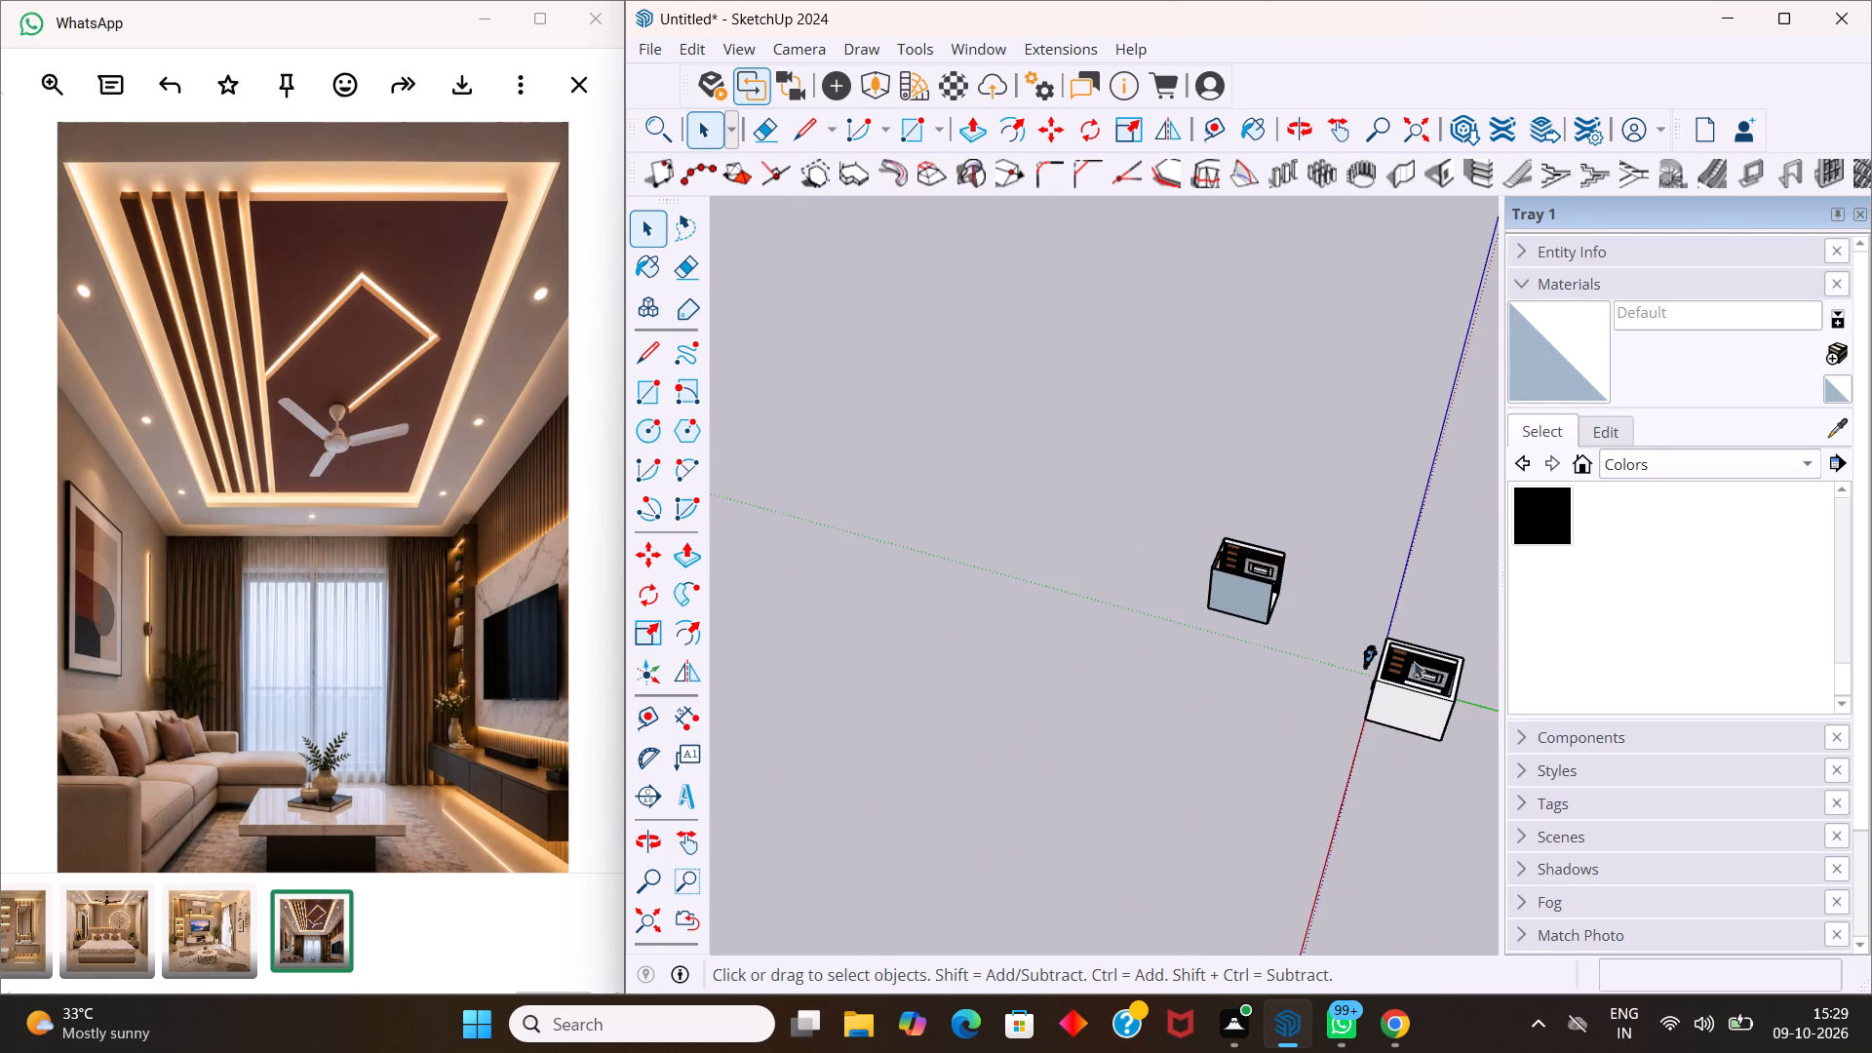
scroll(1470, 676, "up", 20)
scroll(1470, 676, "up", 12)
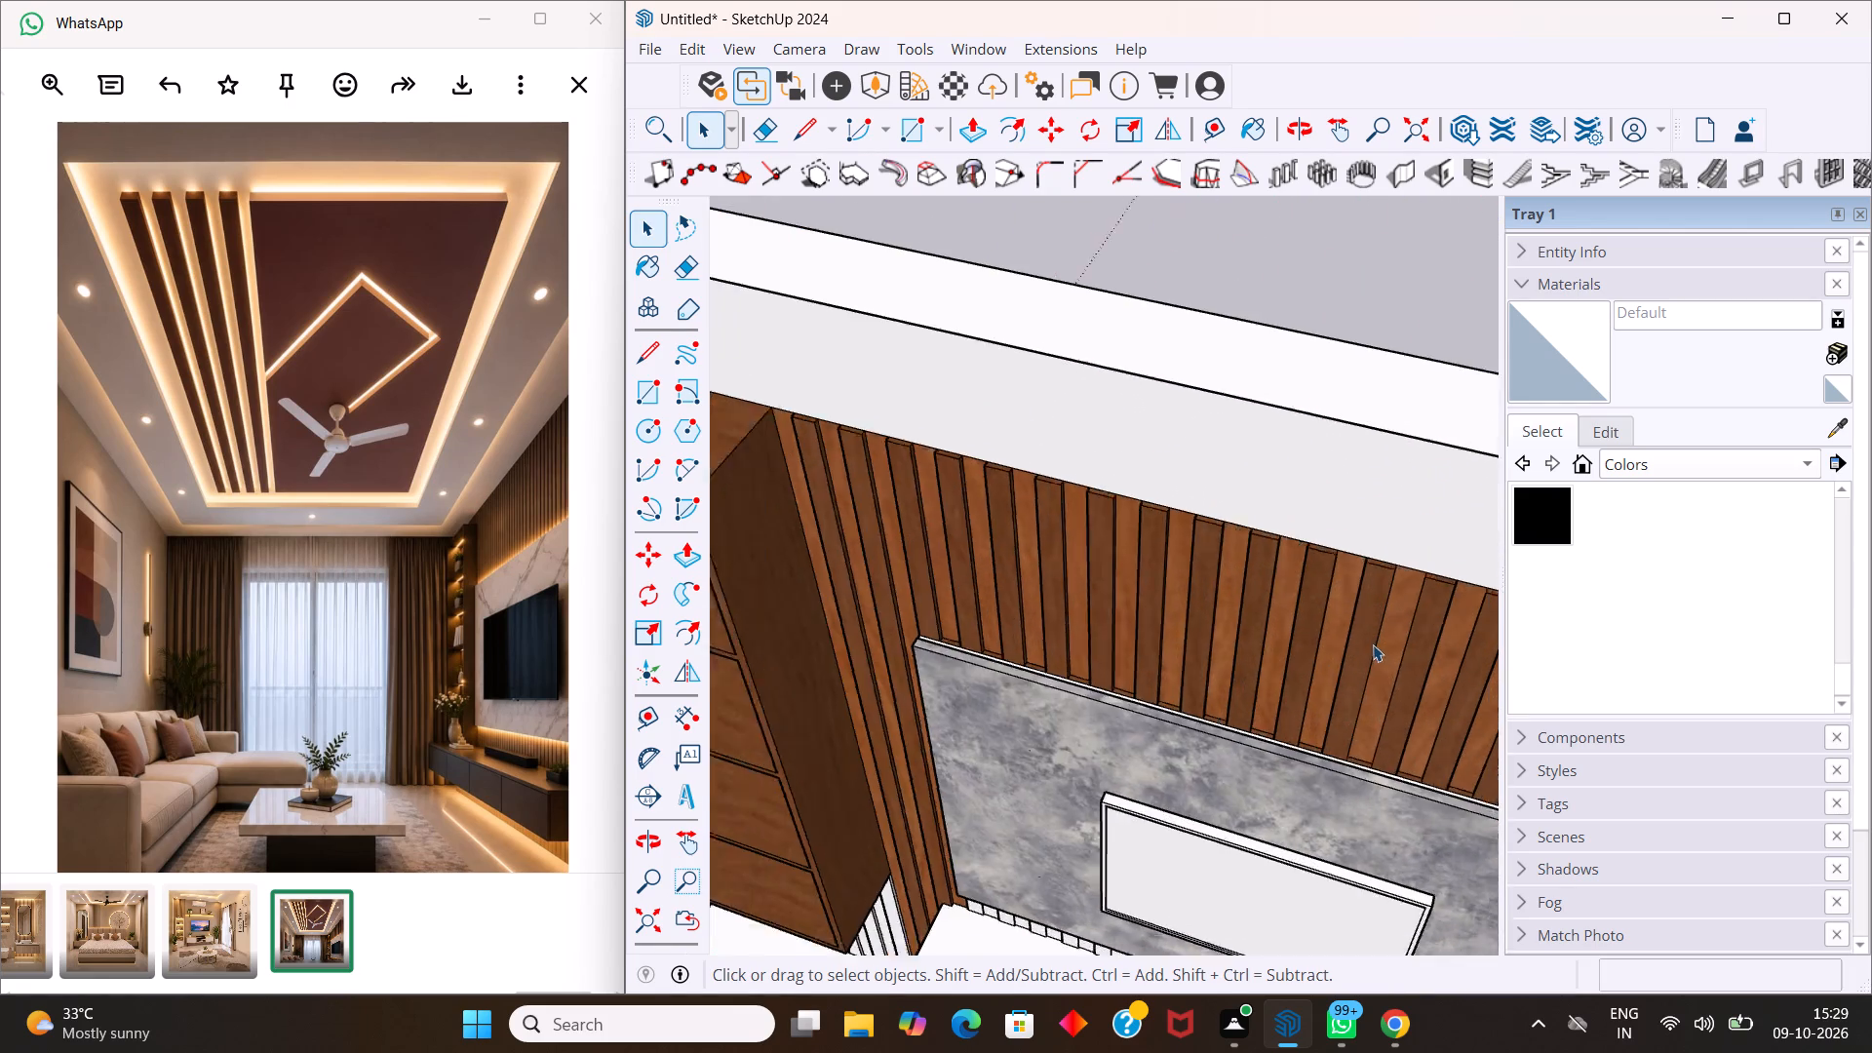
scroll(1373, 644, "up", 1)
middle_click_drag(1369, 652, 1325, 800)
scroll(1174, 645, "down", 7)
scroll(1146, 619, "up", 5)
scroll(1129, 626, "down", 4)
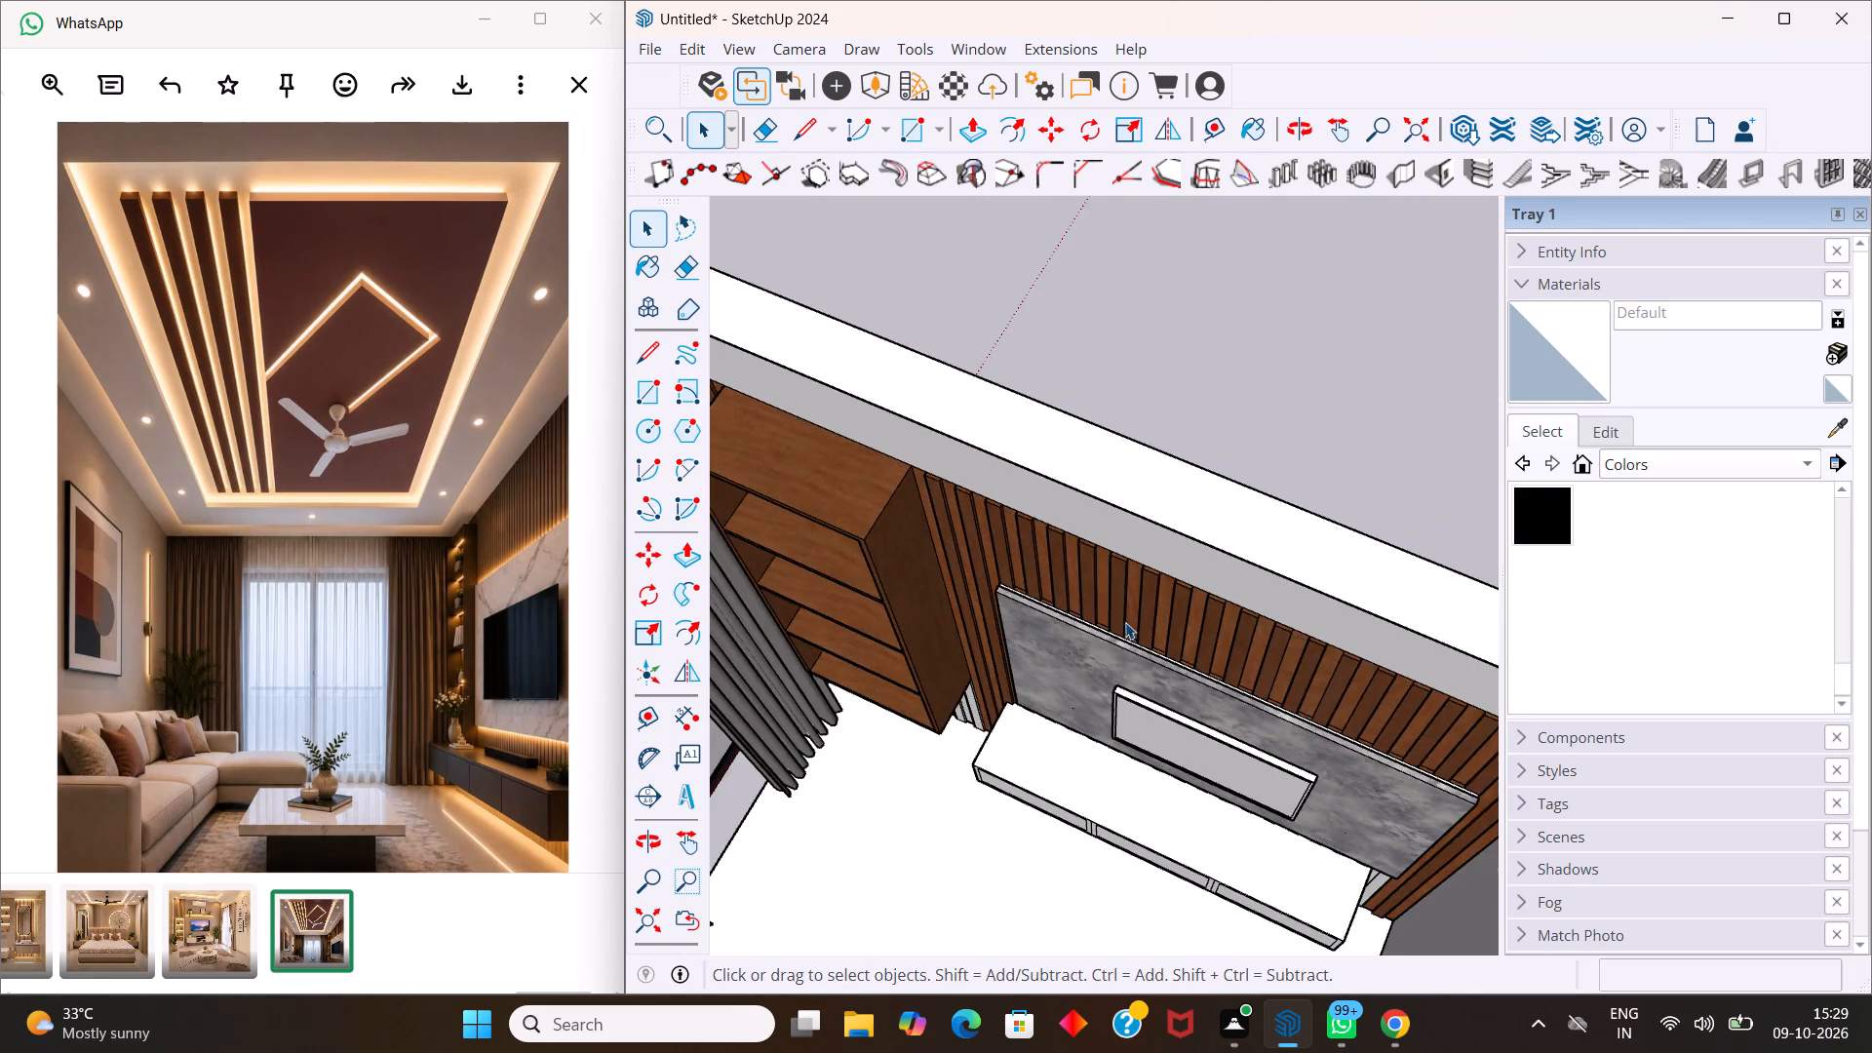
scroll(1125, 622, "down", 20)
scroll(1125, 622, "down", 5)
double_click(954, 352)
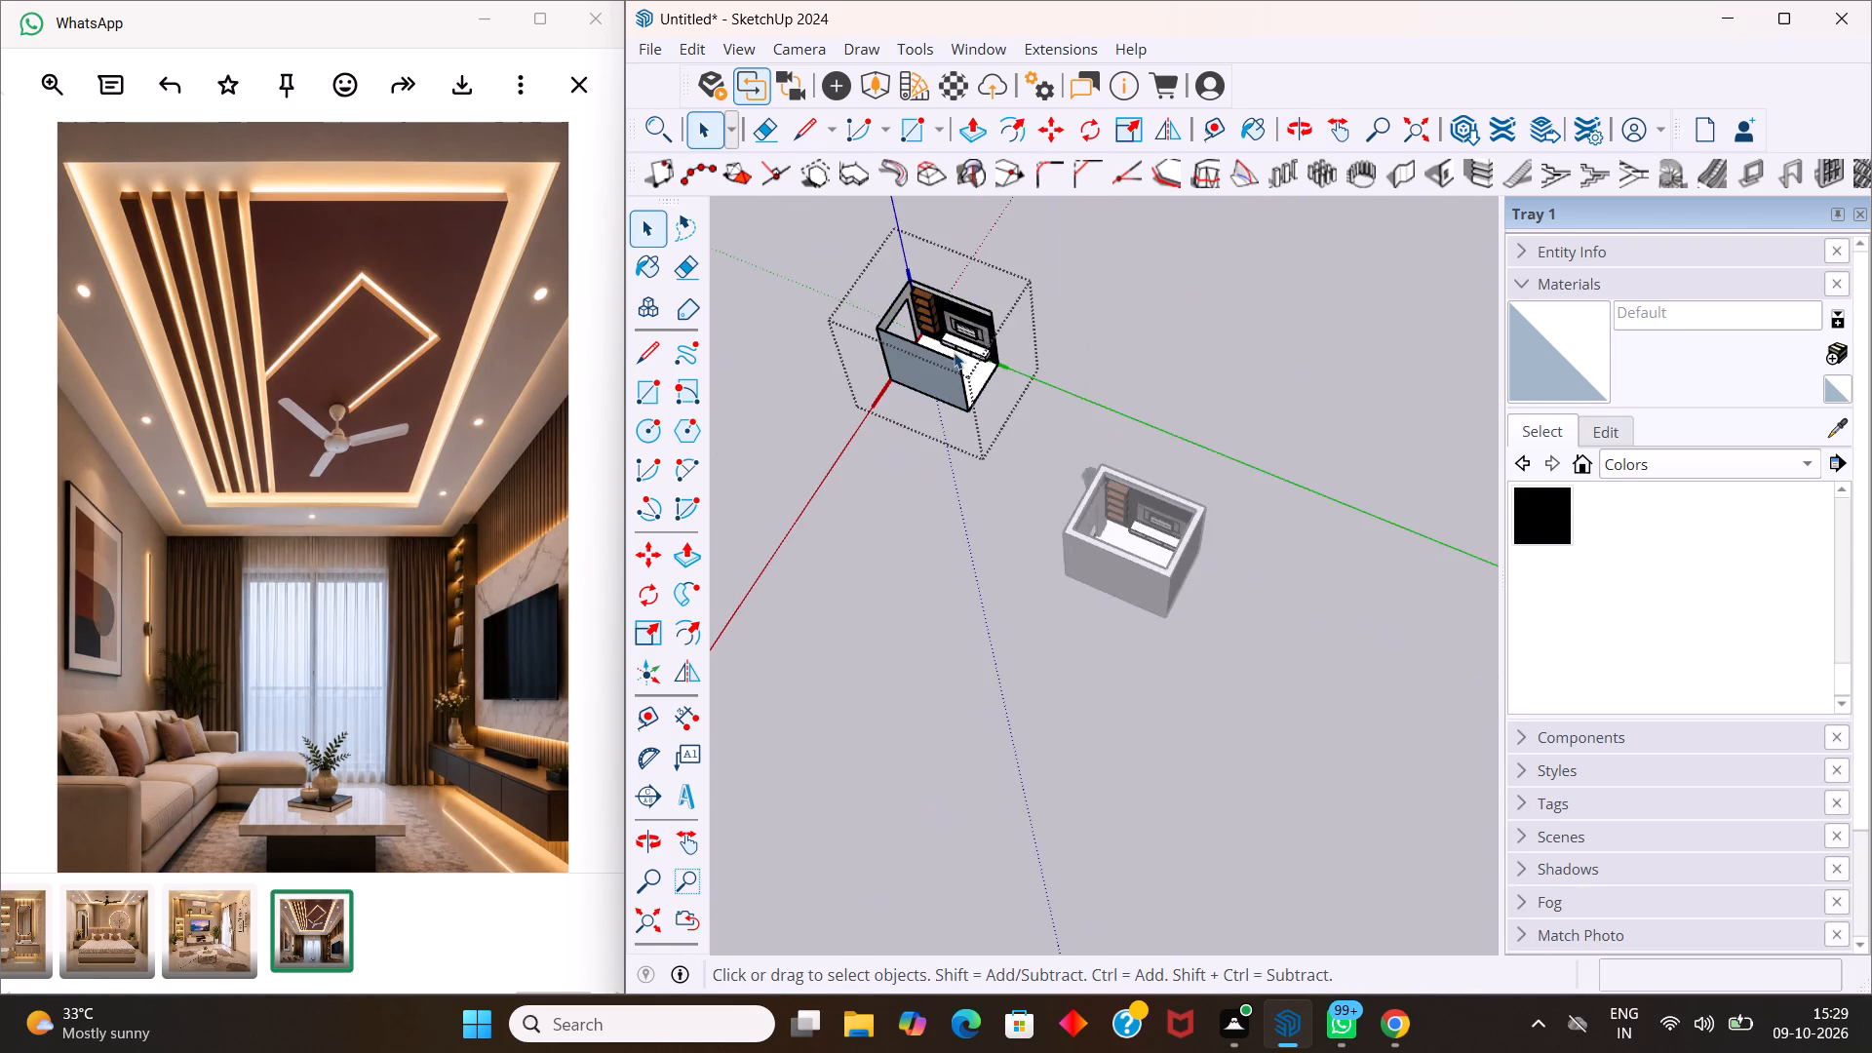
Paint the front border and the top edge of the TV frame with black Color M09.
scroll(979, 331, "up", 20)
scroll(979, 331, "up", 8)
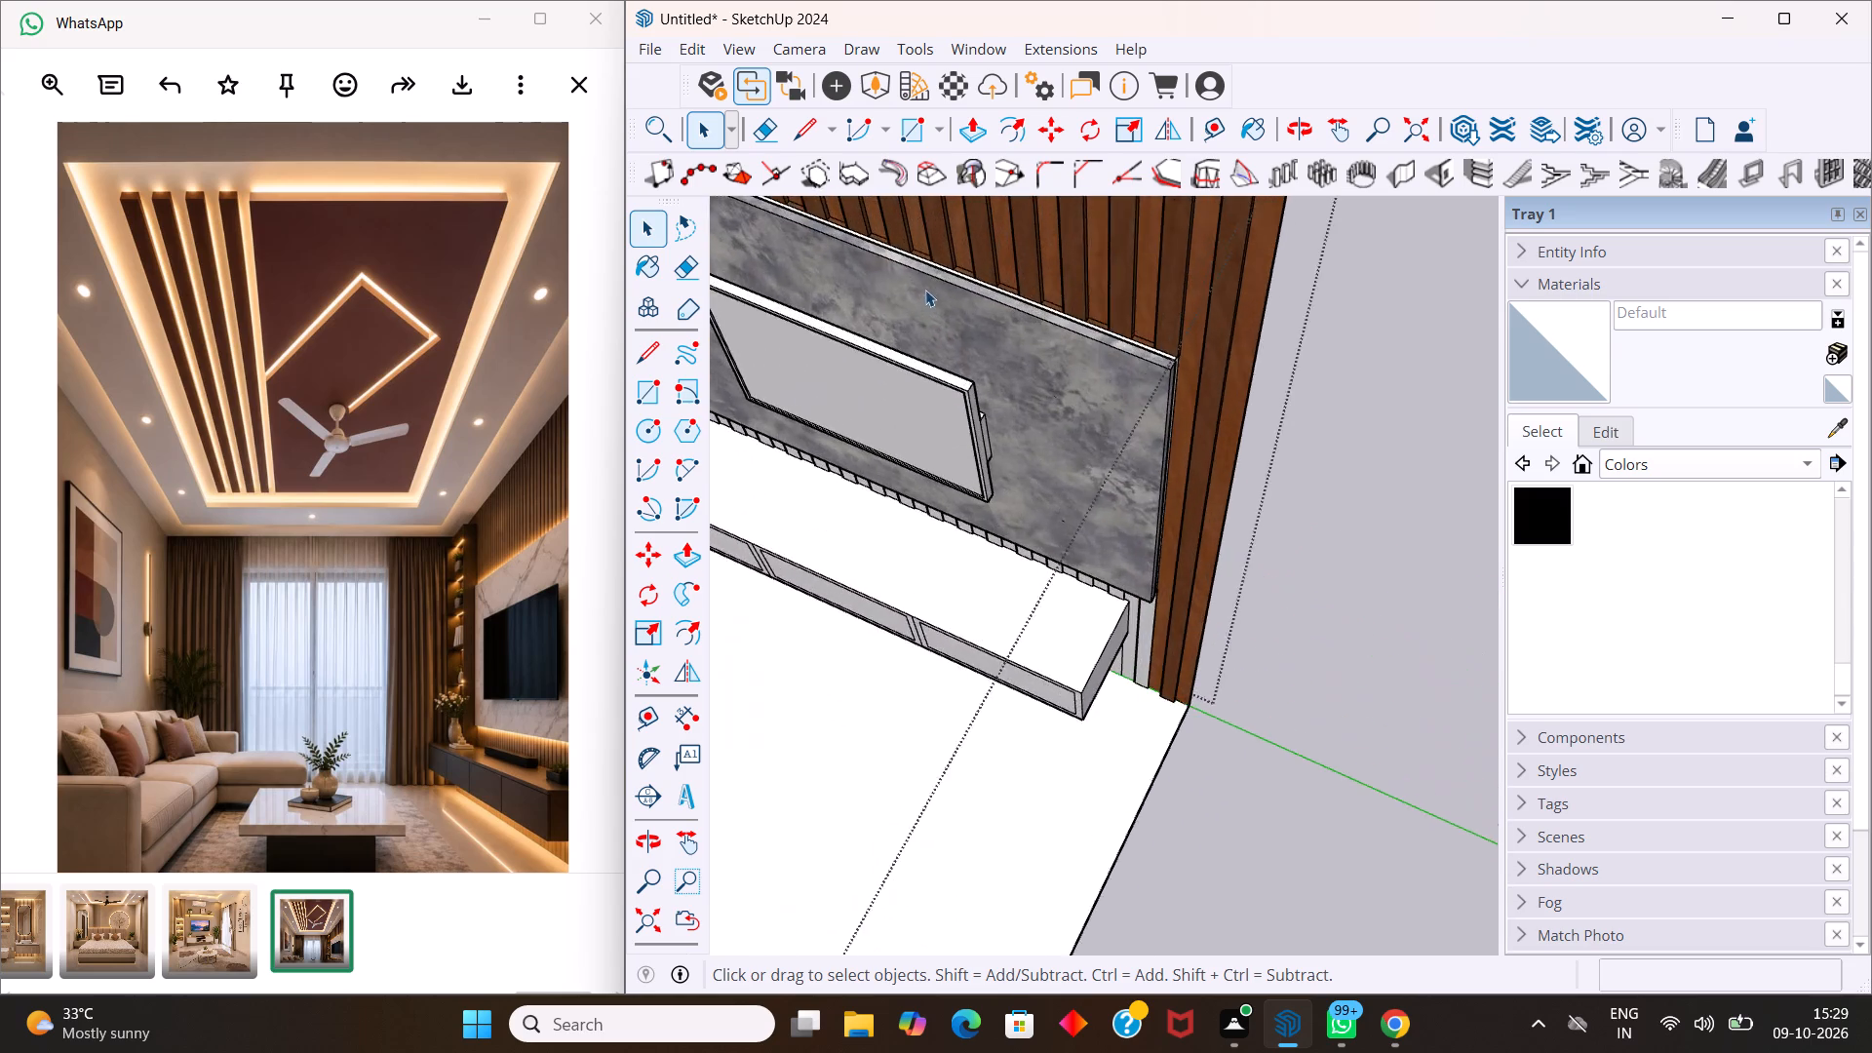
middle_click_drag(976, 343, 1326, 300)
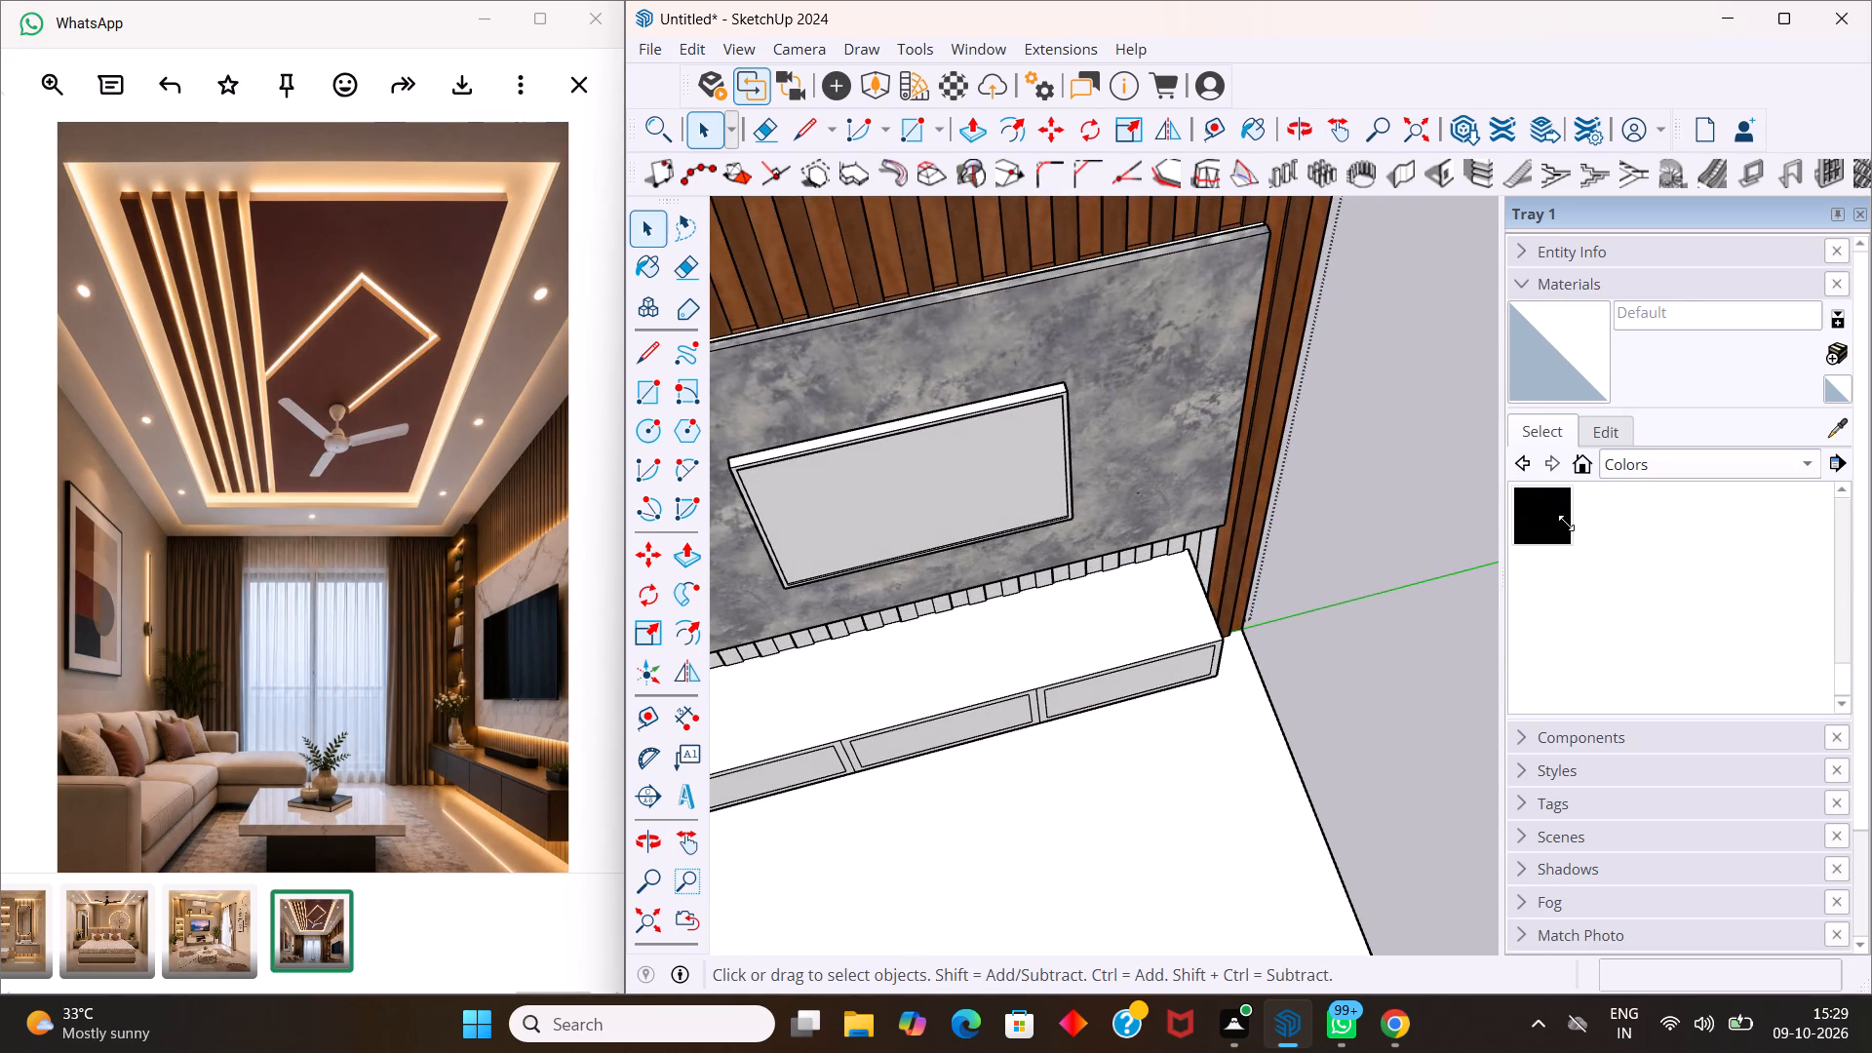
left_click(1566, 523)
scroll(937, 409, "up", 8)
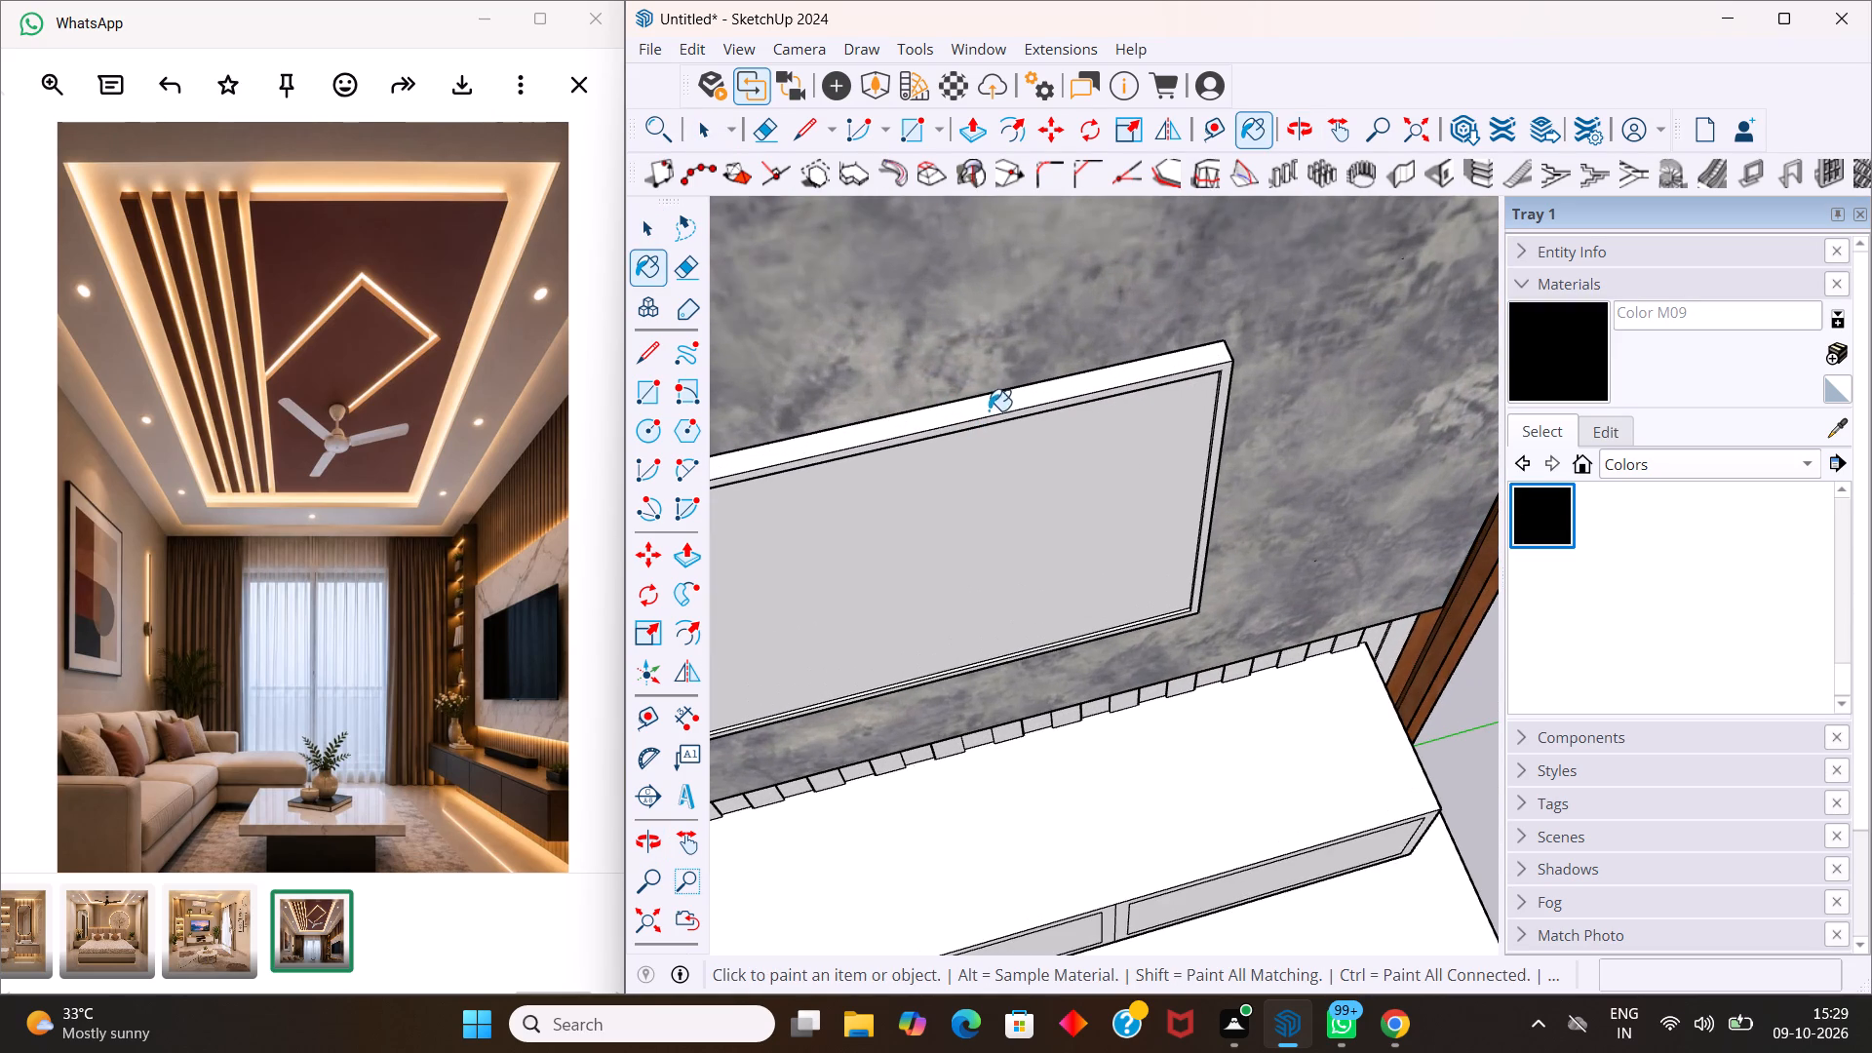
scroll(1059, 421, "up", 7)
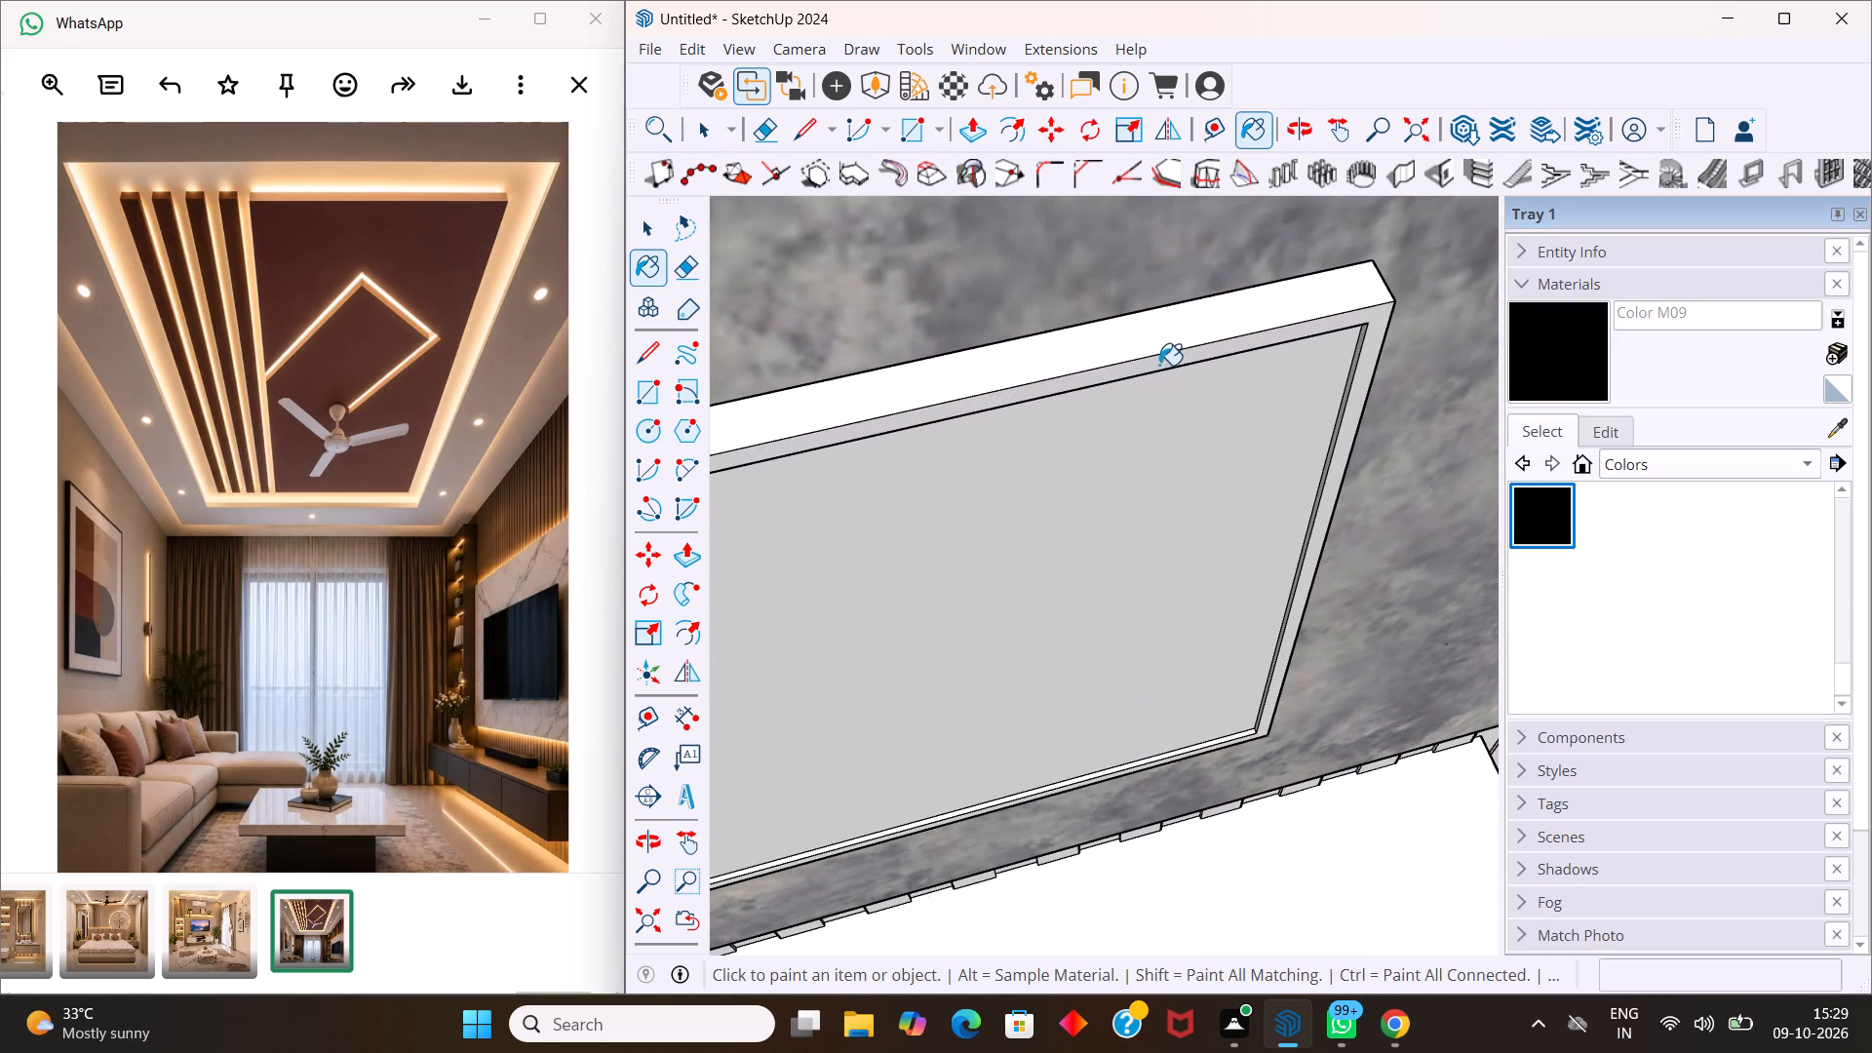
left_click(1159, 365)
left_click(1172, 324)
Paint the TV frame's inner top and bottom edges and the inner side edge farther from the shelf unit black.
middle_click_drag(1453, 359, 1244, 379)
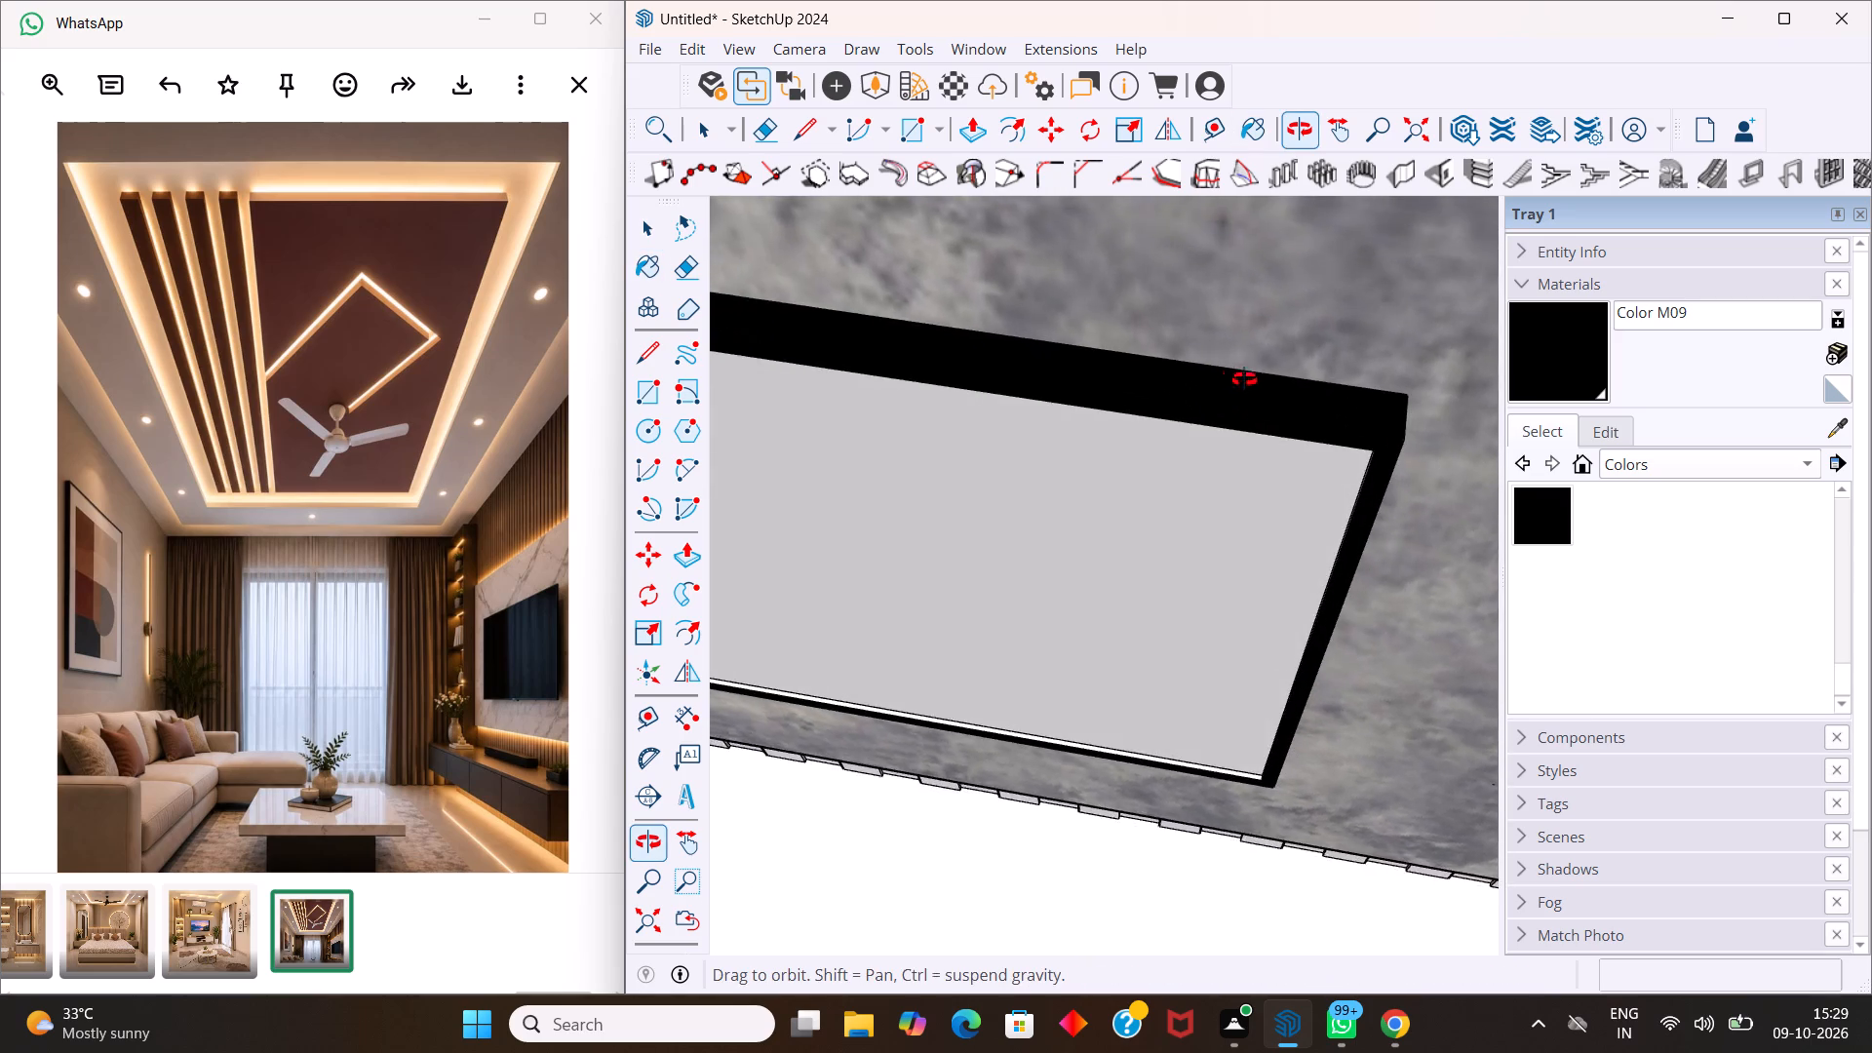
middle_click_drag(1244, 379, 1263, 382)
scroll(1355, 444, "up", 16)
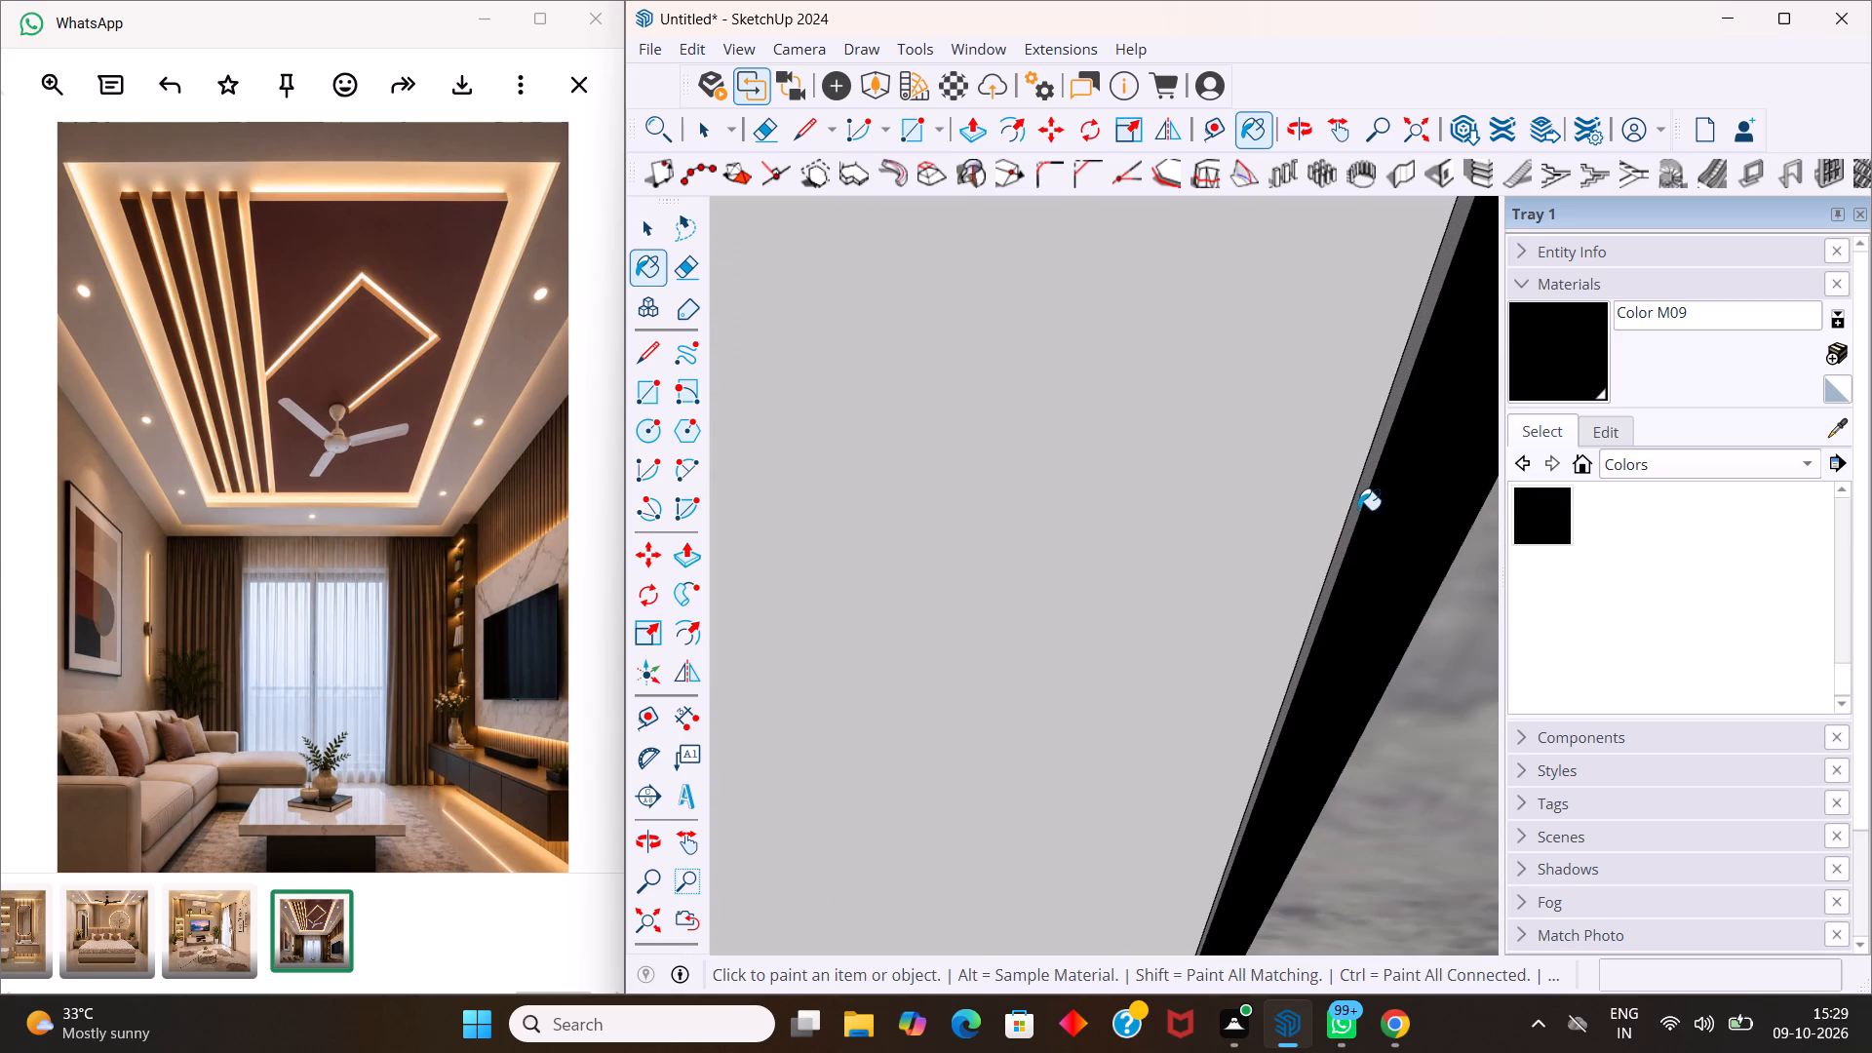
left_click(1357, 503)
scroll(1352, 497, "down", 12)
scroll(1200, 615, "up", 5)
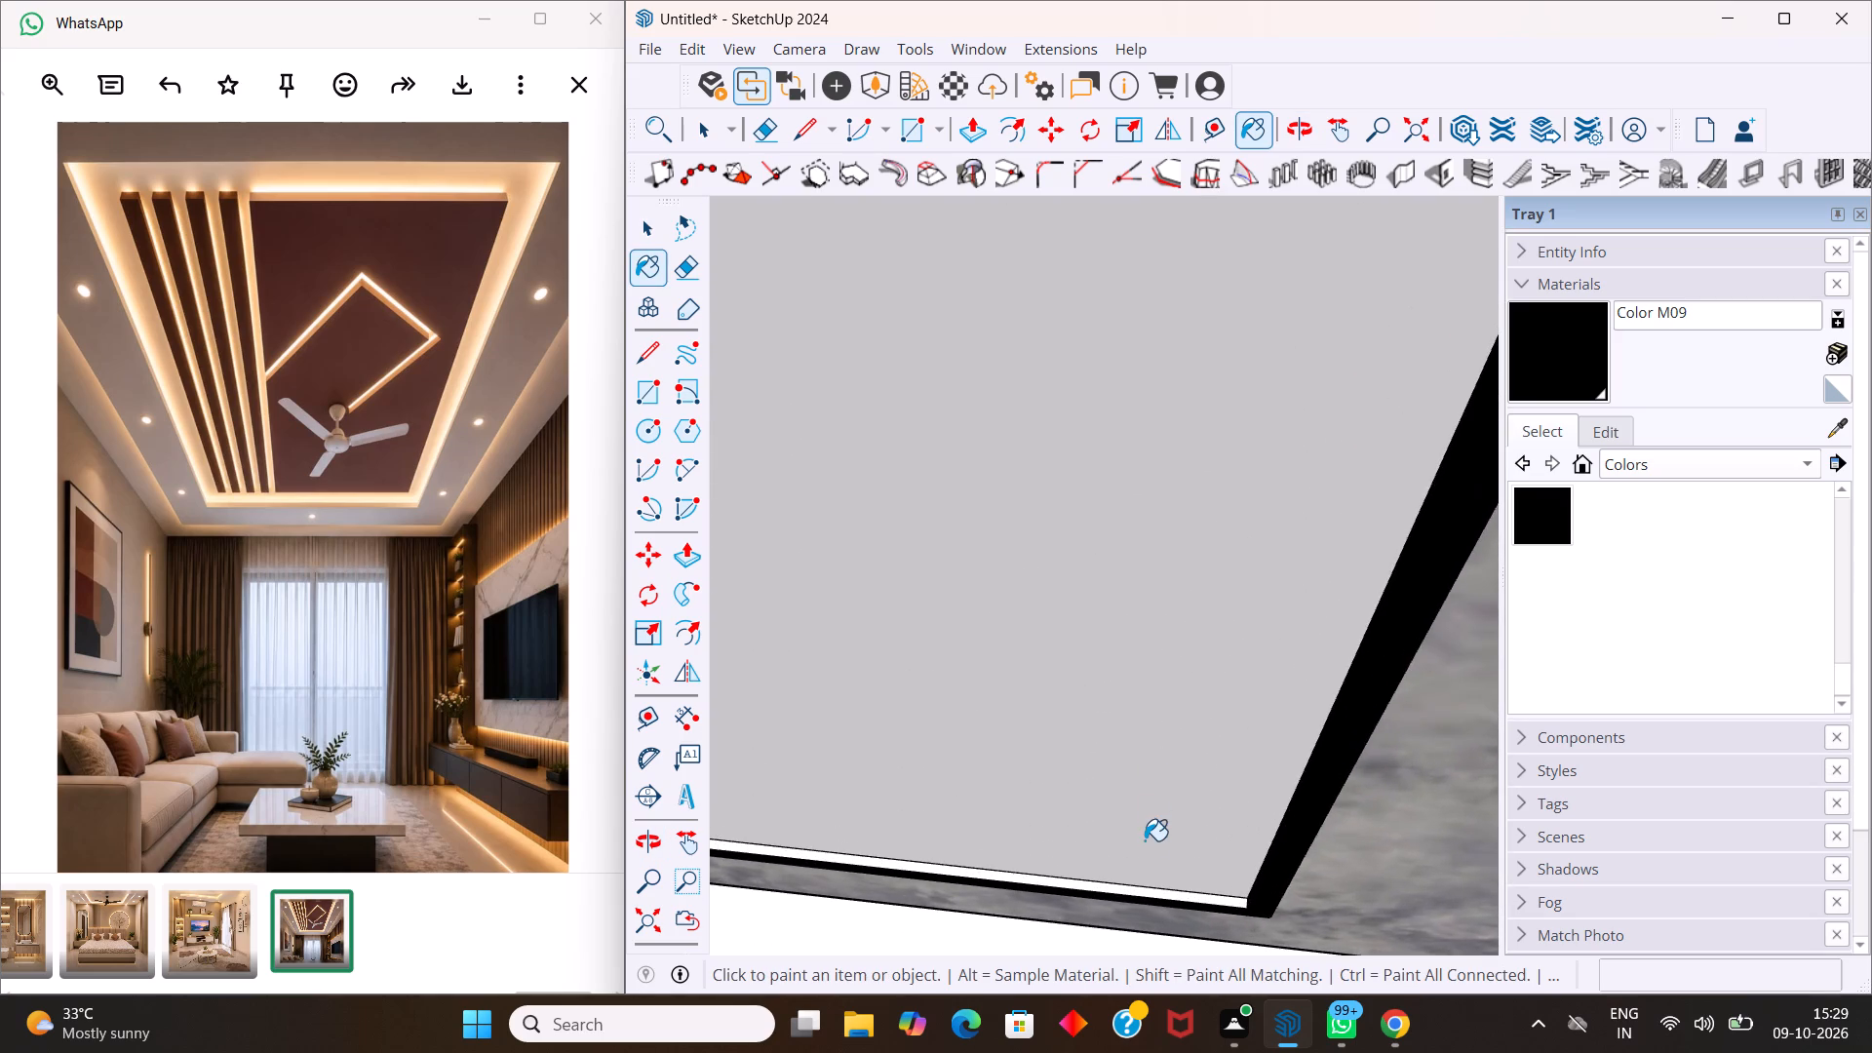
scroll(1145, 852, "up", 4)
left_click(1128, 910)
scroll(1128, 869, "down", 8)
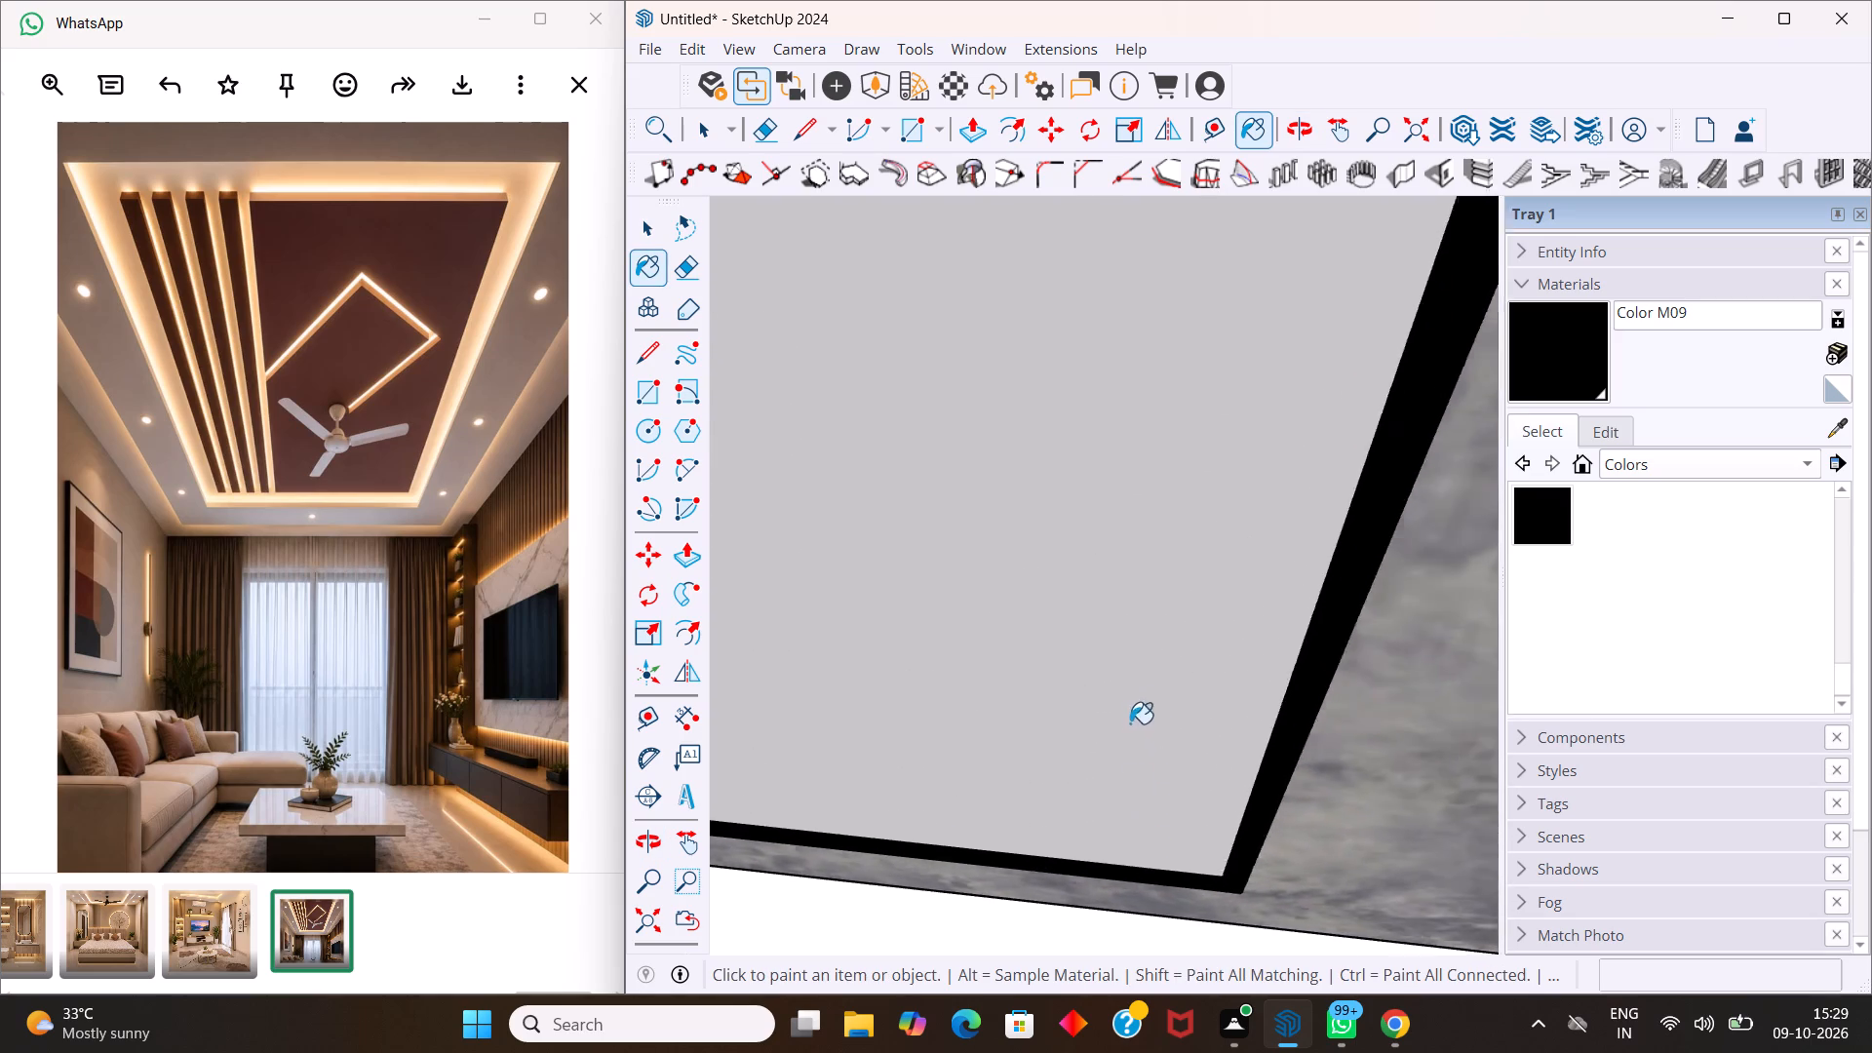
scroll(1130, 723, "down", 8)
middle_click_drag(1189, 614, 1373, 3)
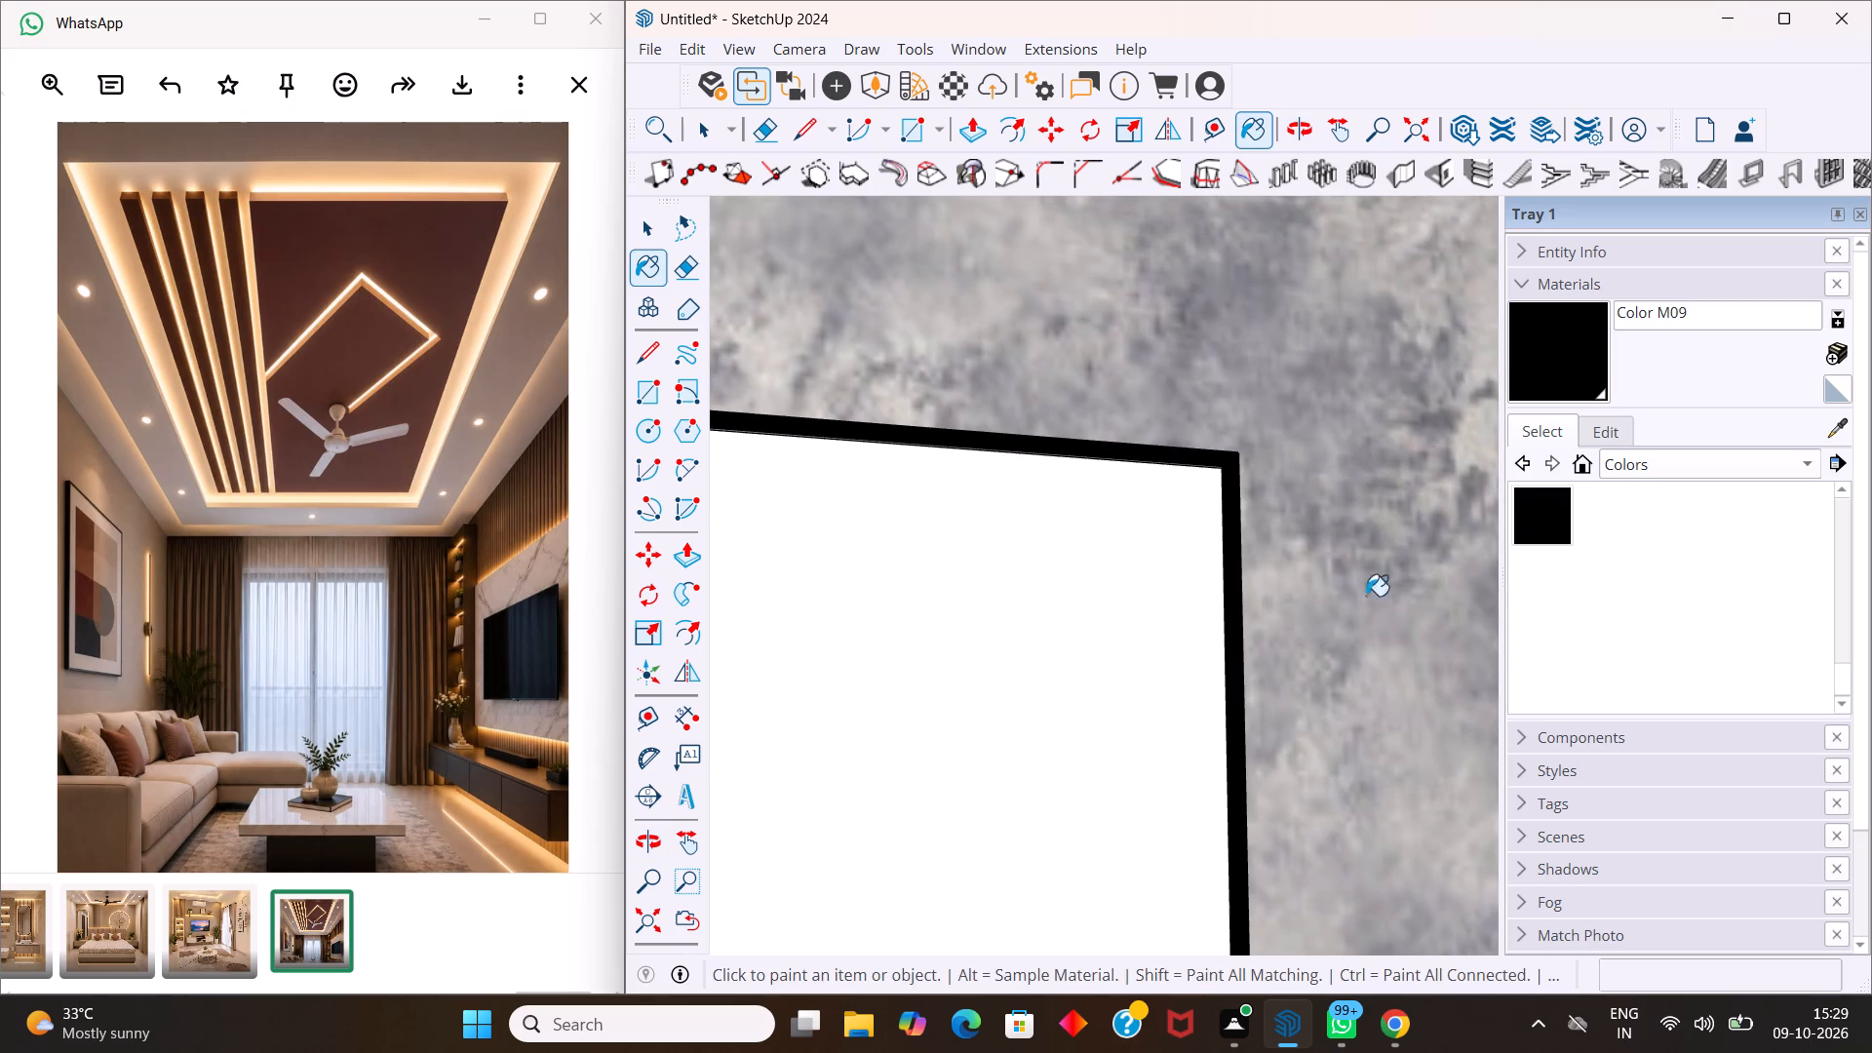
middle_click_drag(1245, 594, 1188, 274)
scroll(1229, 495, "up", 15)
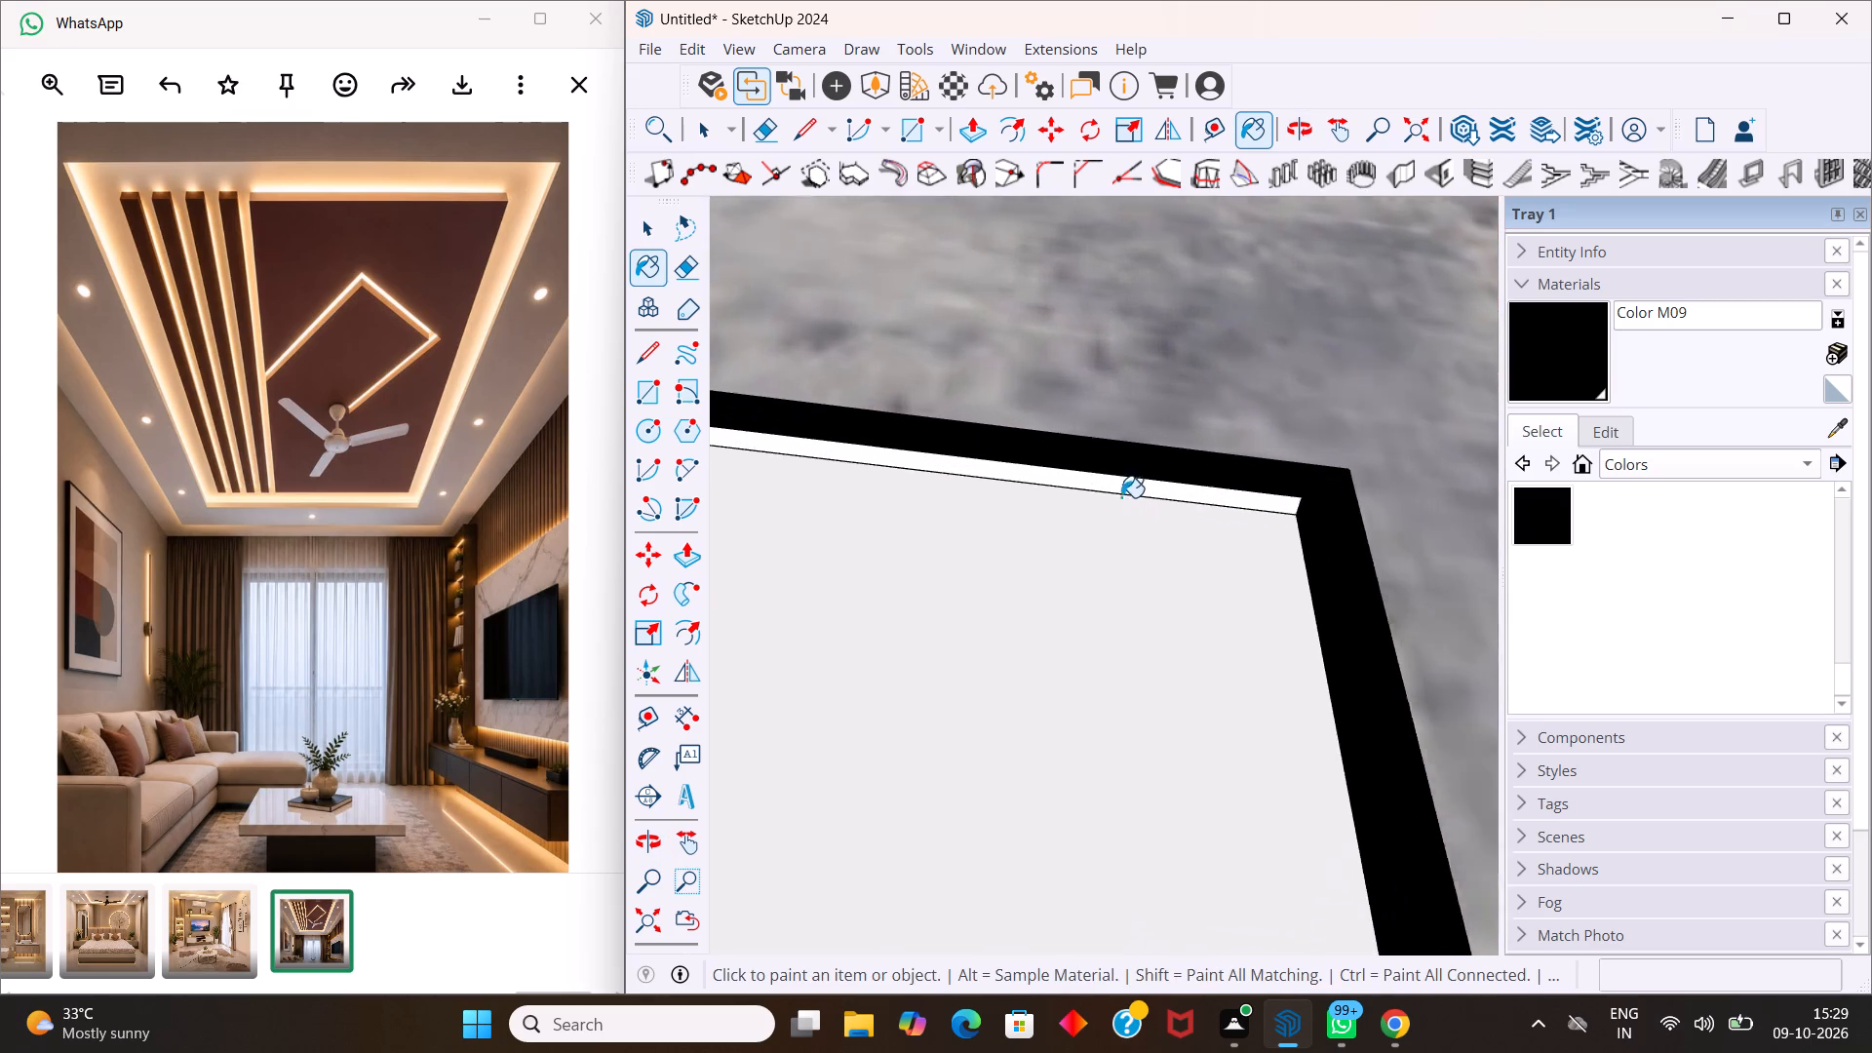
scroll(1121, 497, "up", 1)
left_click(1108, 474)
Paint the remaining inner side edge of the TV frame, nearest the shelf unit, with black Color M09.
scroll(1110, 476, "down", 18)
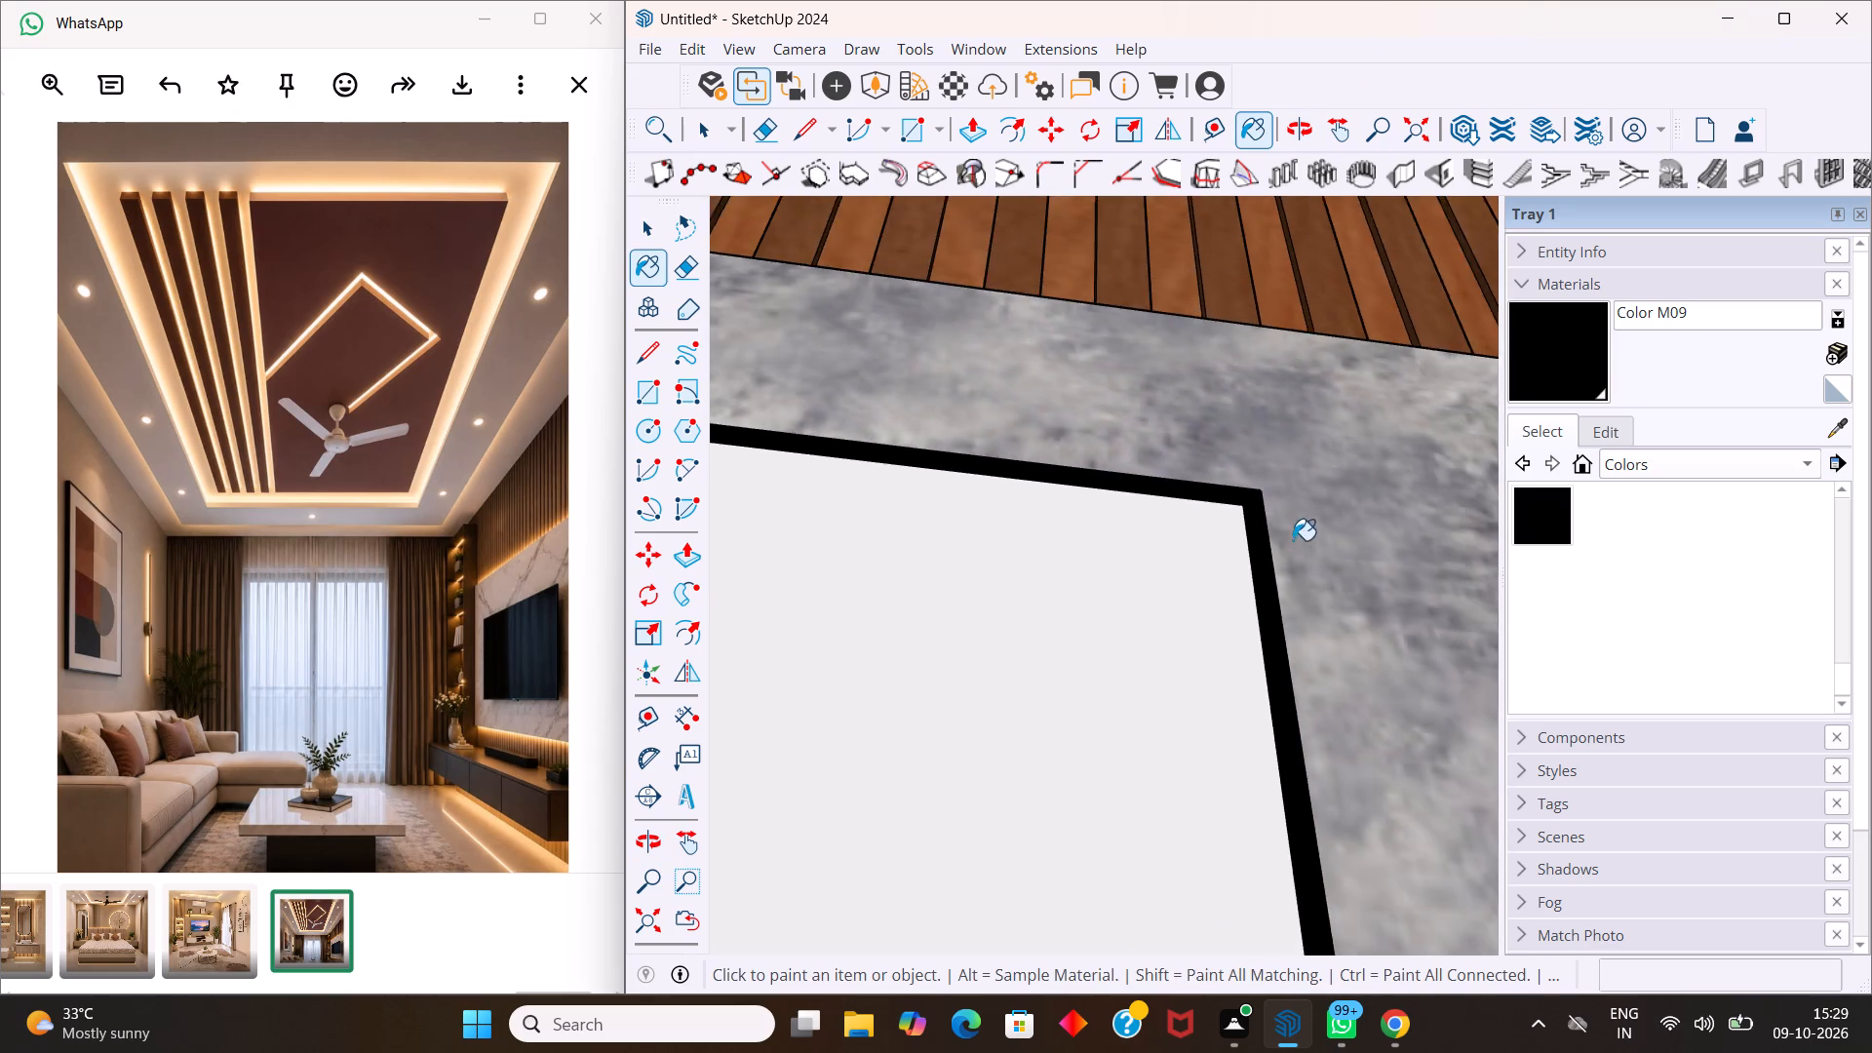
scroll(1293, 540, "down", 8)
middle_click_drag(1312, 580, 1161, 584)
scroll(1135, 550, "down", 13)
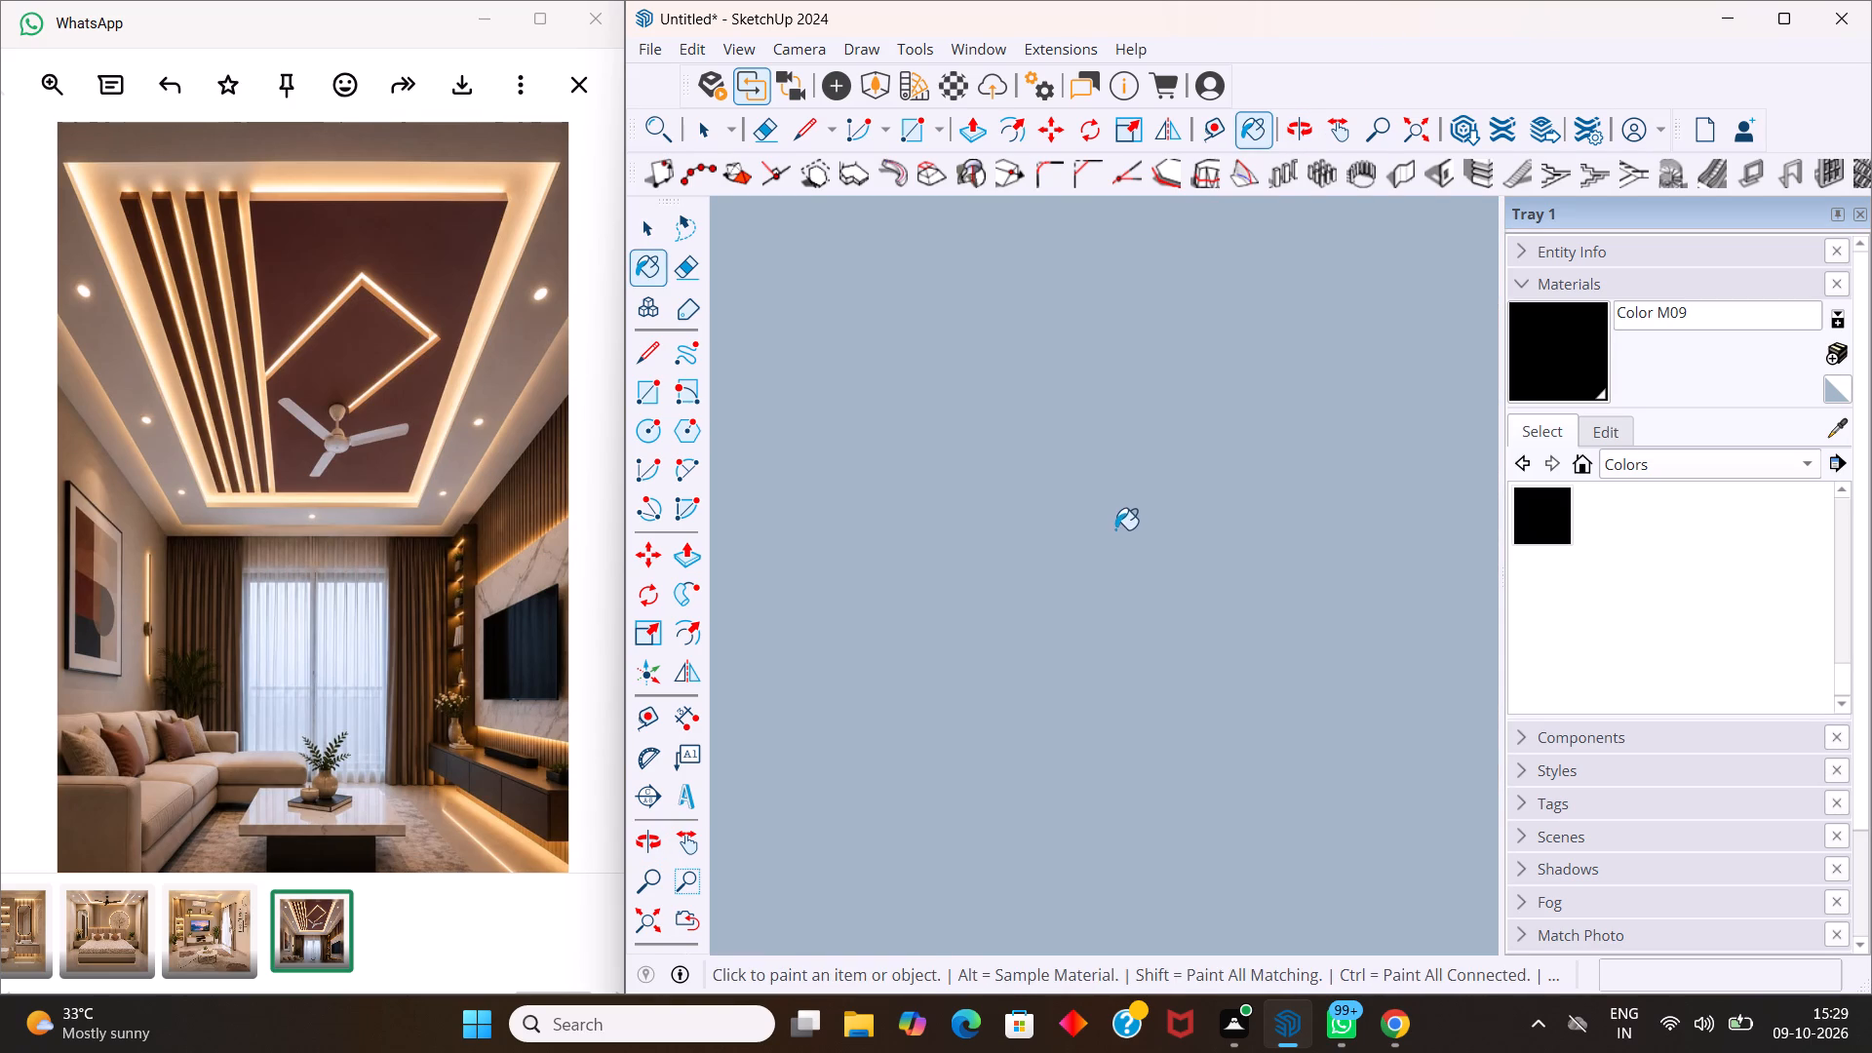
scroll(1095, 558, "down", 20)
scroll(1095, 558, "down", 9)
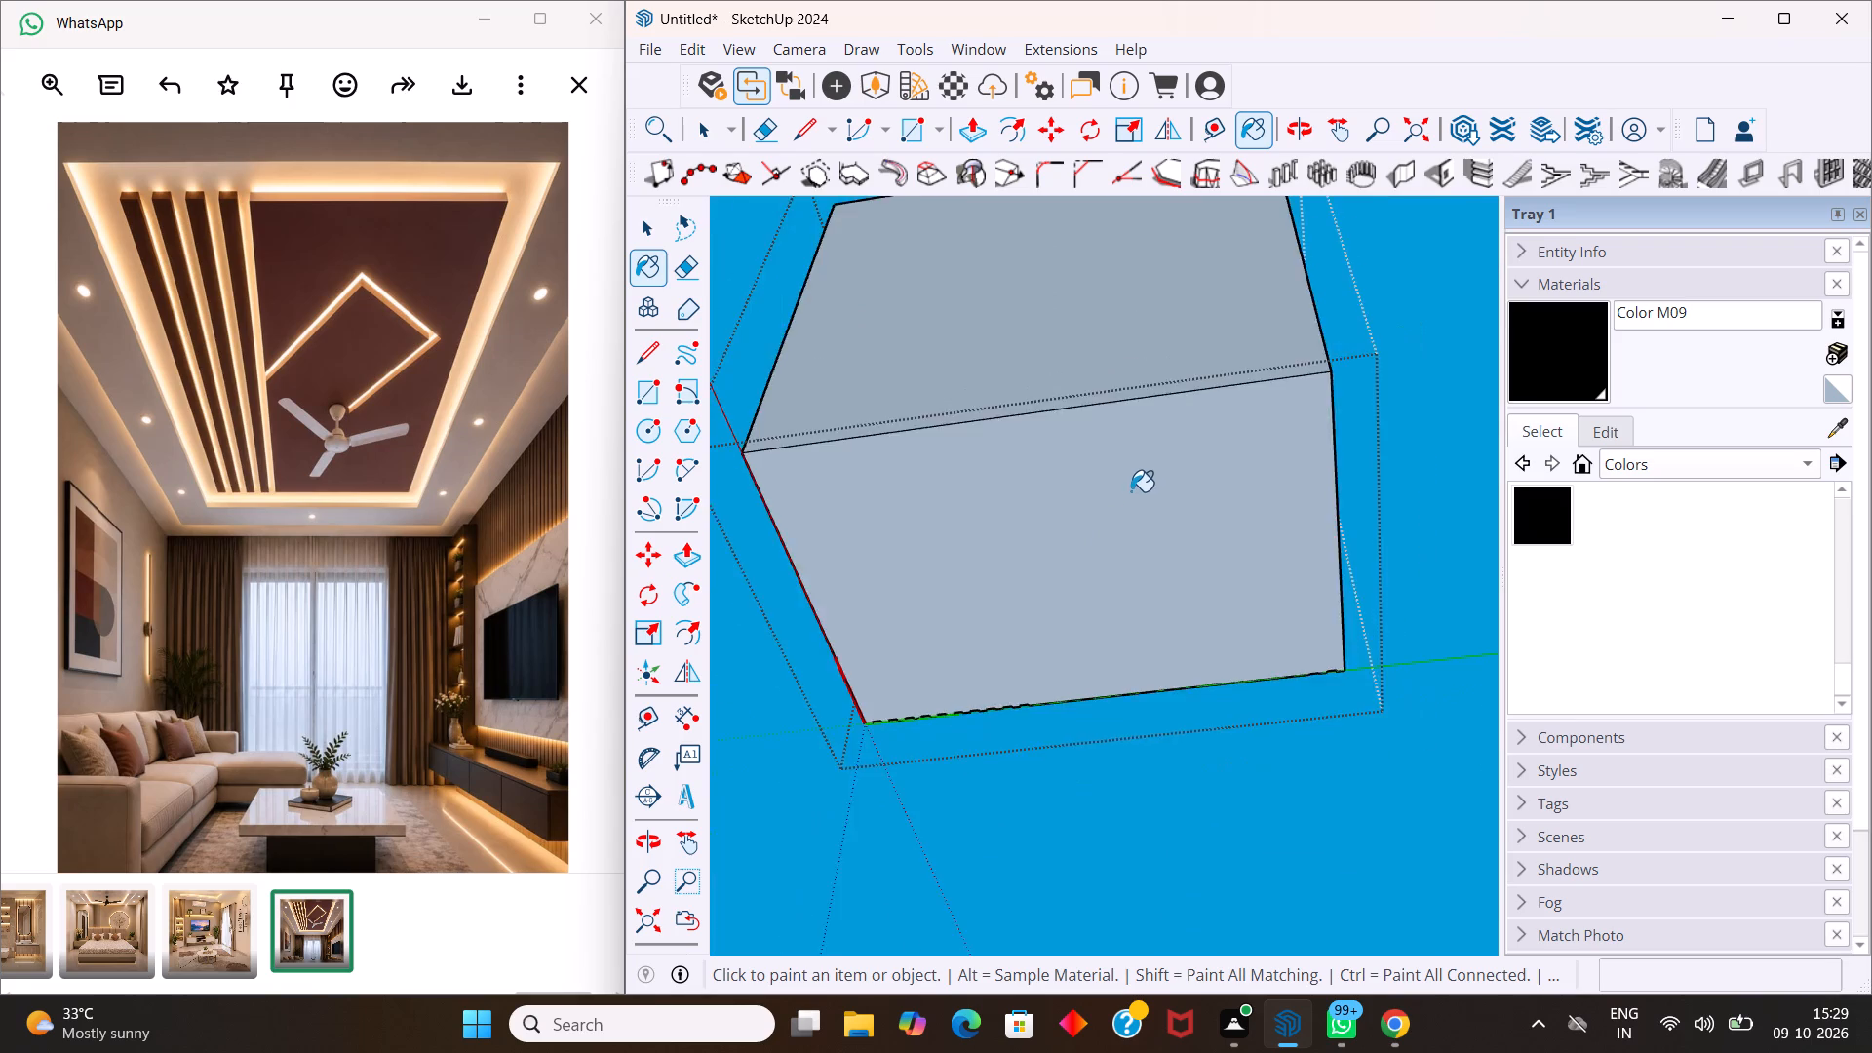
scroll(1131, 491, "down", 2)
middle_click_drag(1242, 509, 925, 632)
scroll(1154, 488, "up", 11)
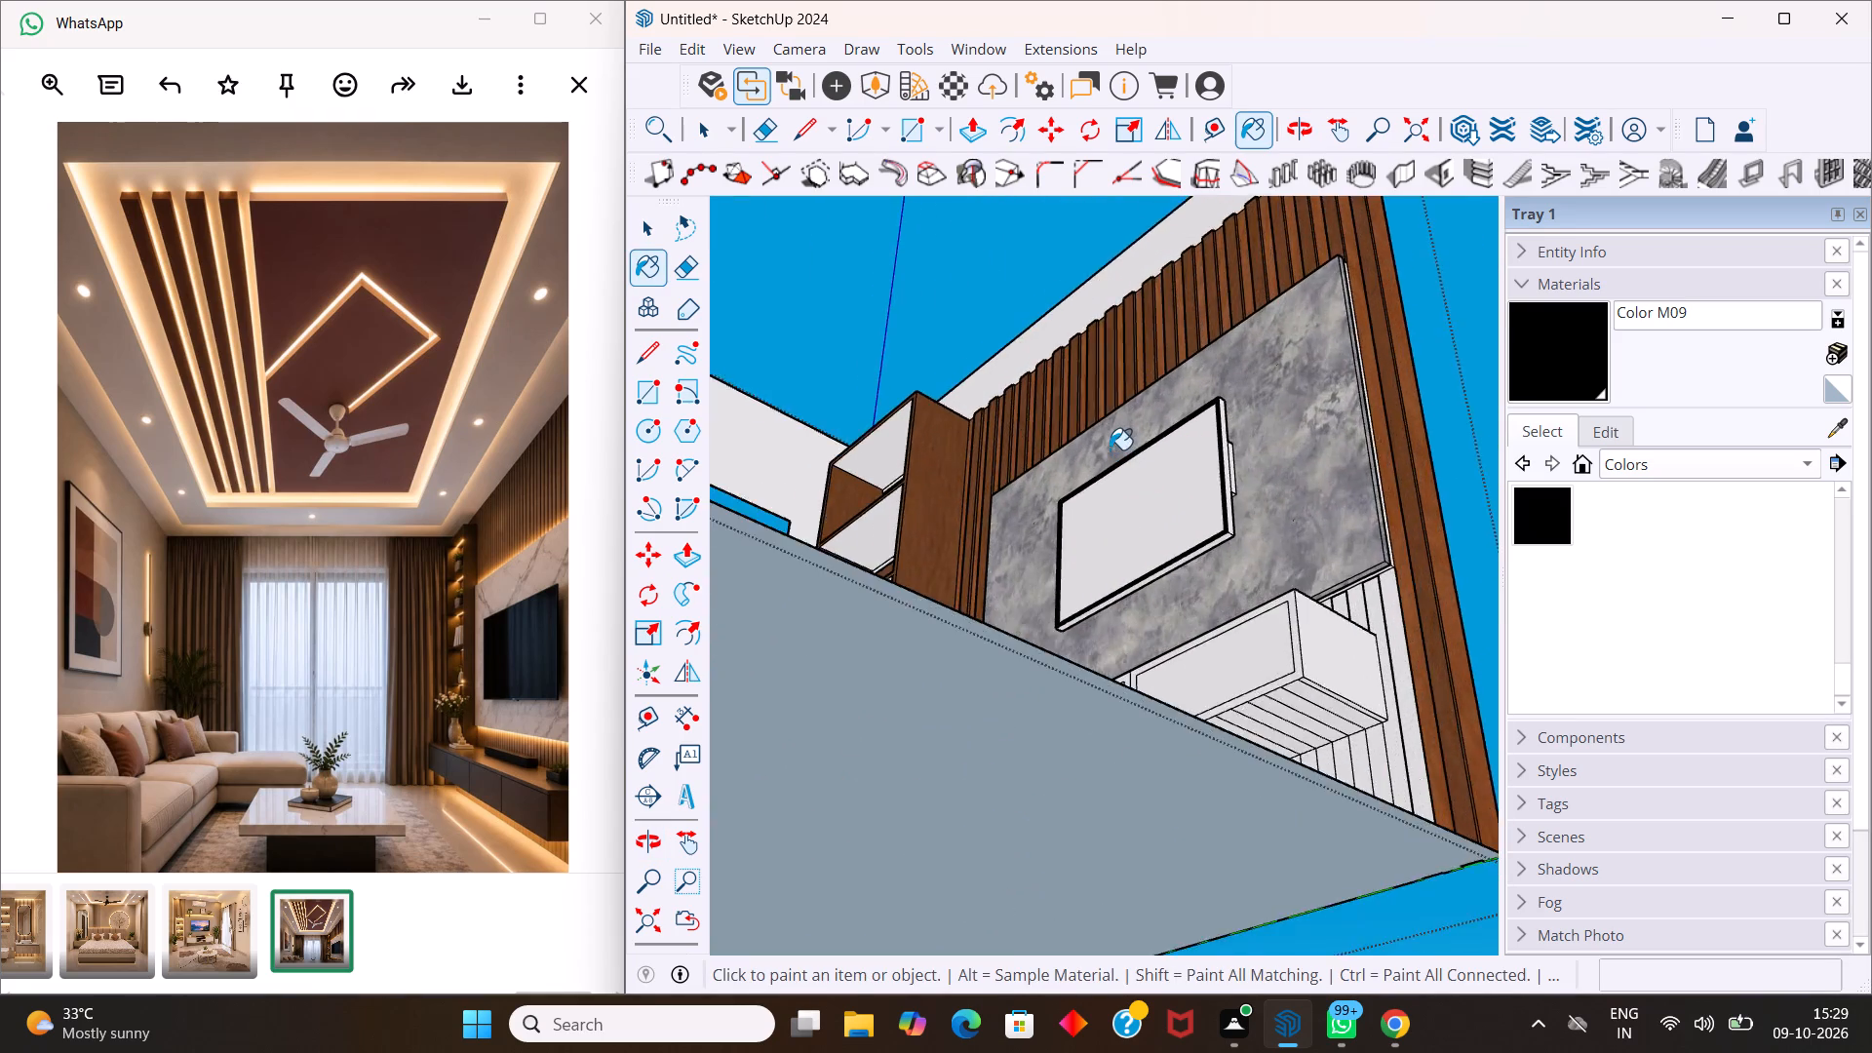
scroll(1110, 449, "up", 7)
scroll(1124, 491, "down", 1)
scroll(1124, 491, "up", 12)
middle_click_drag(1081, 496, 961, 486)
scroll(978, 487, "up", 1)
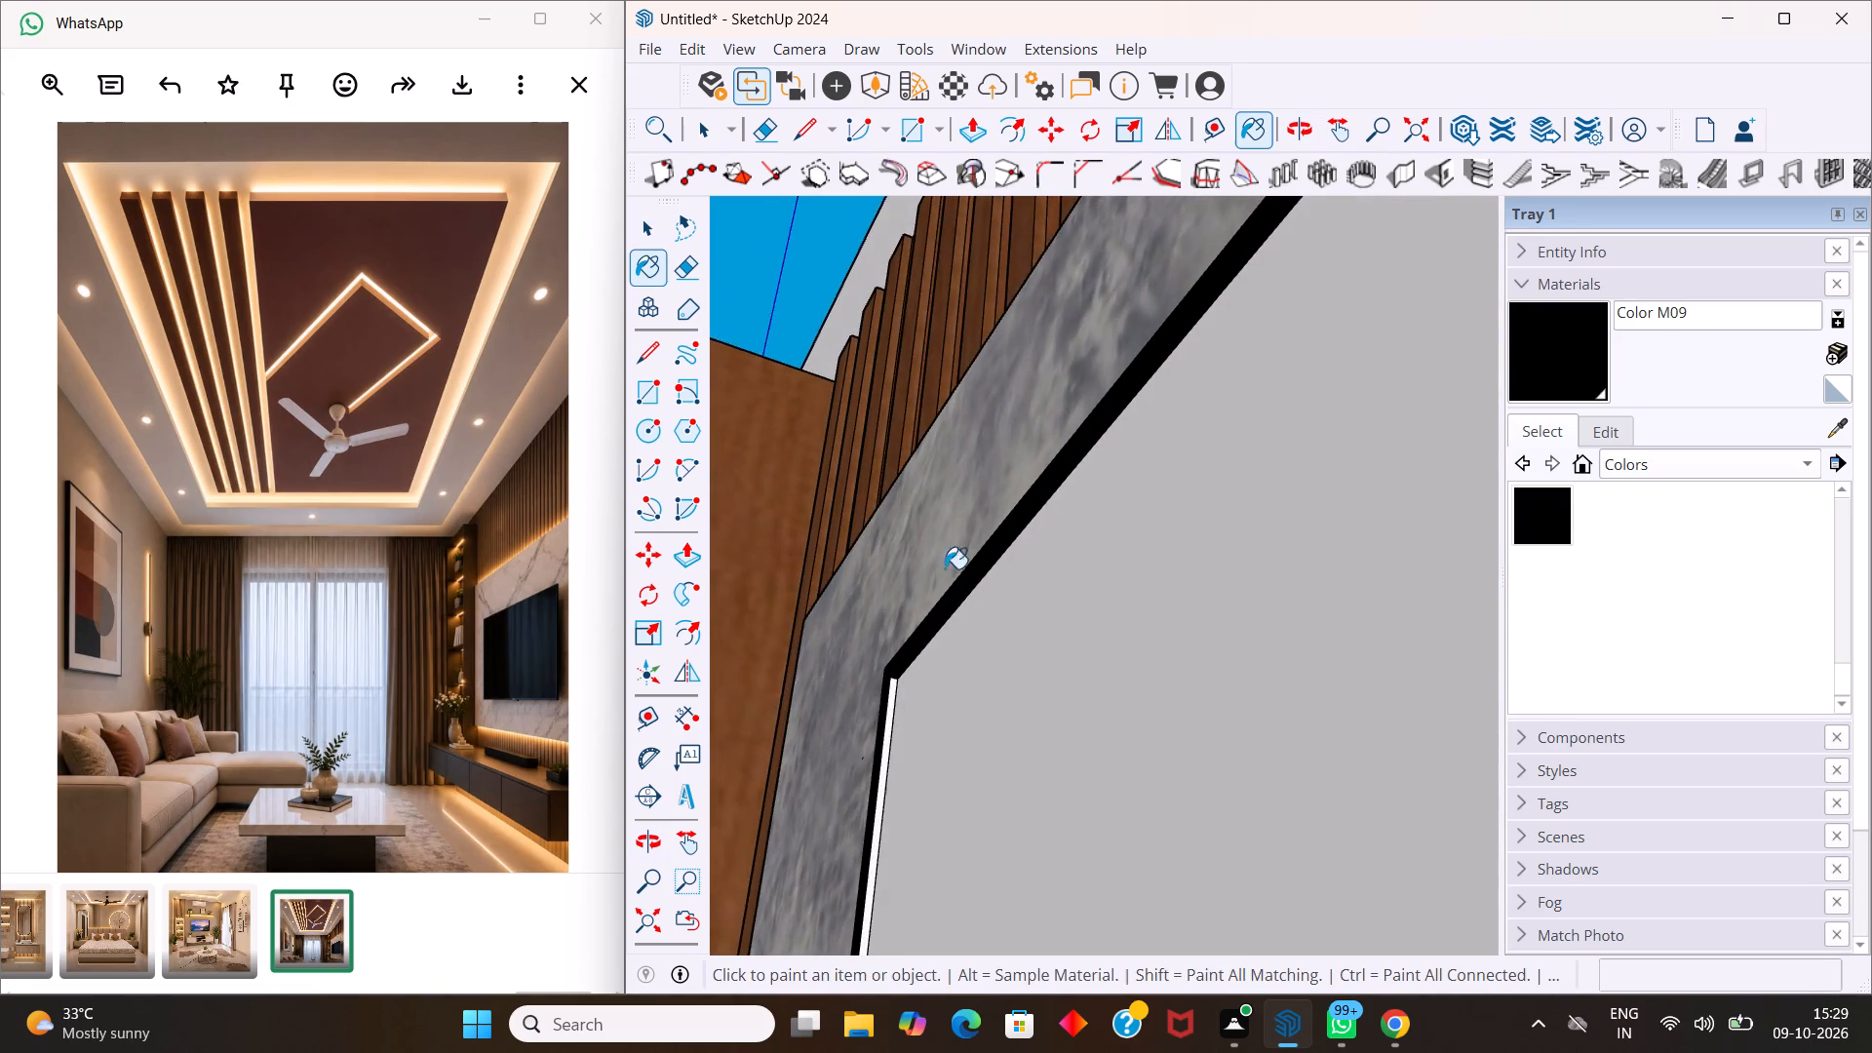
scroll(920, 631, "up", 4)
scroll(901, 732, "up", 10)
left_click(852, 753)
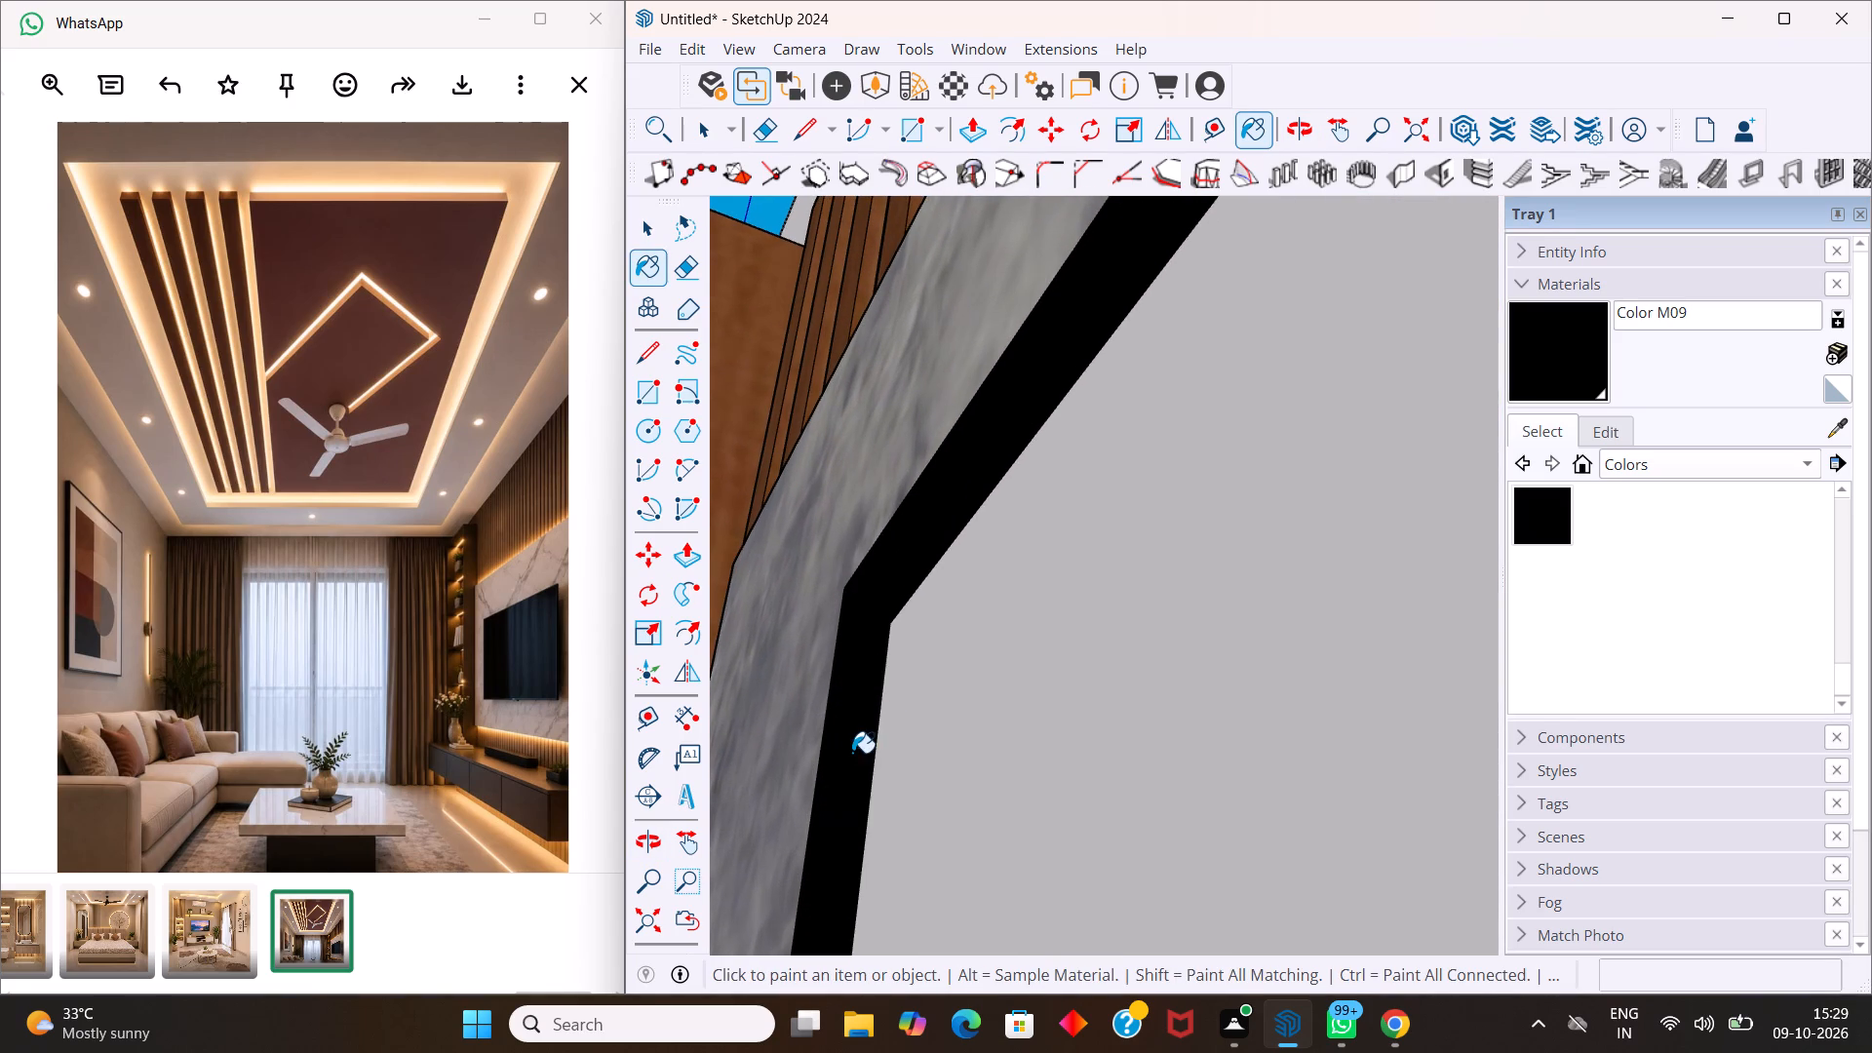
Paint the TV's outer side face at the end away from the shelf unit with black Color M09.
scroll(862, 746, "down", 20)
scroll(862, 746, "down", 7)
scroll(1181, 455, "down", 5)
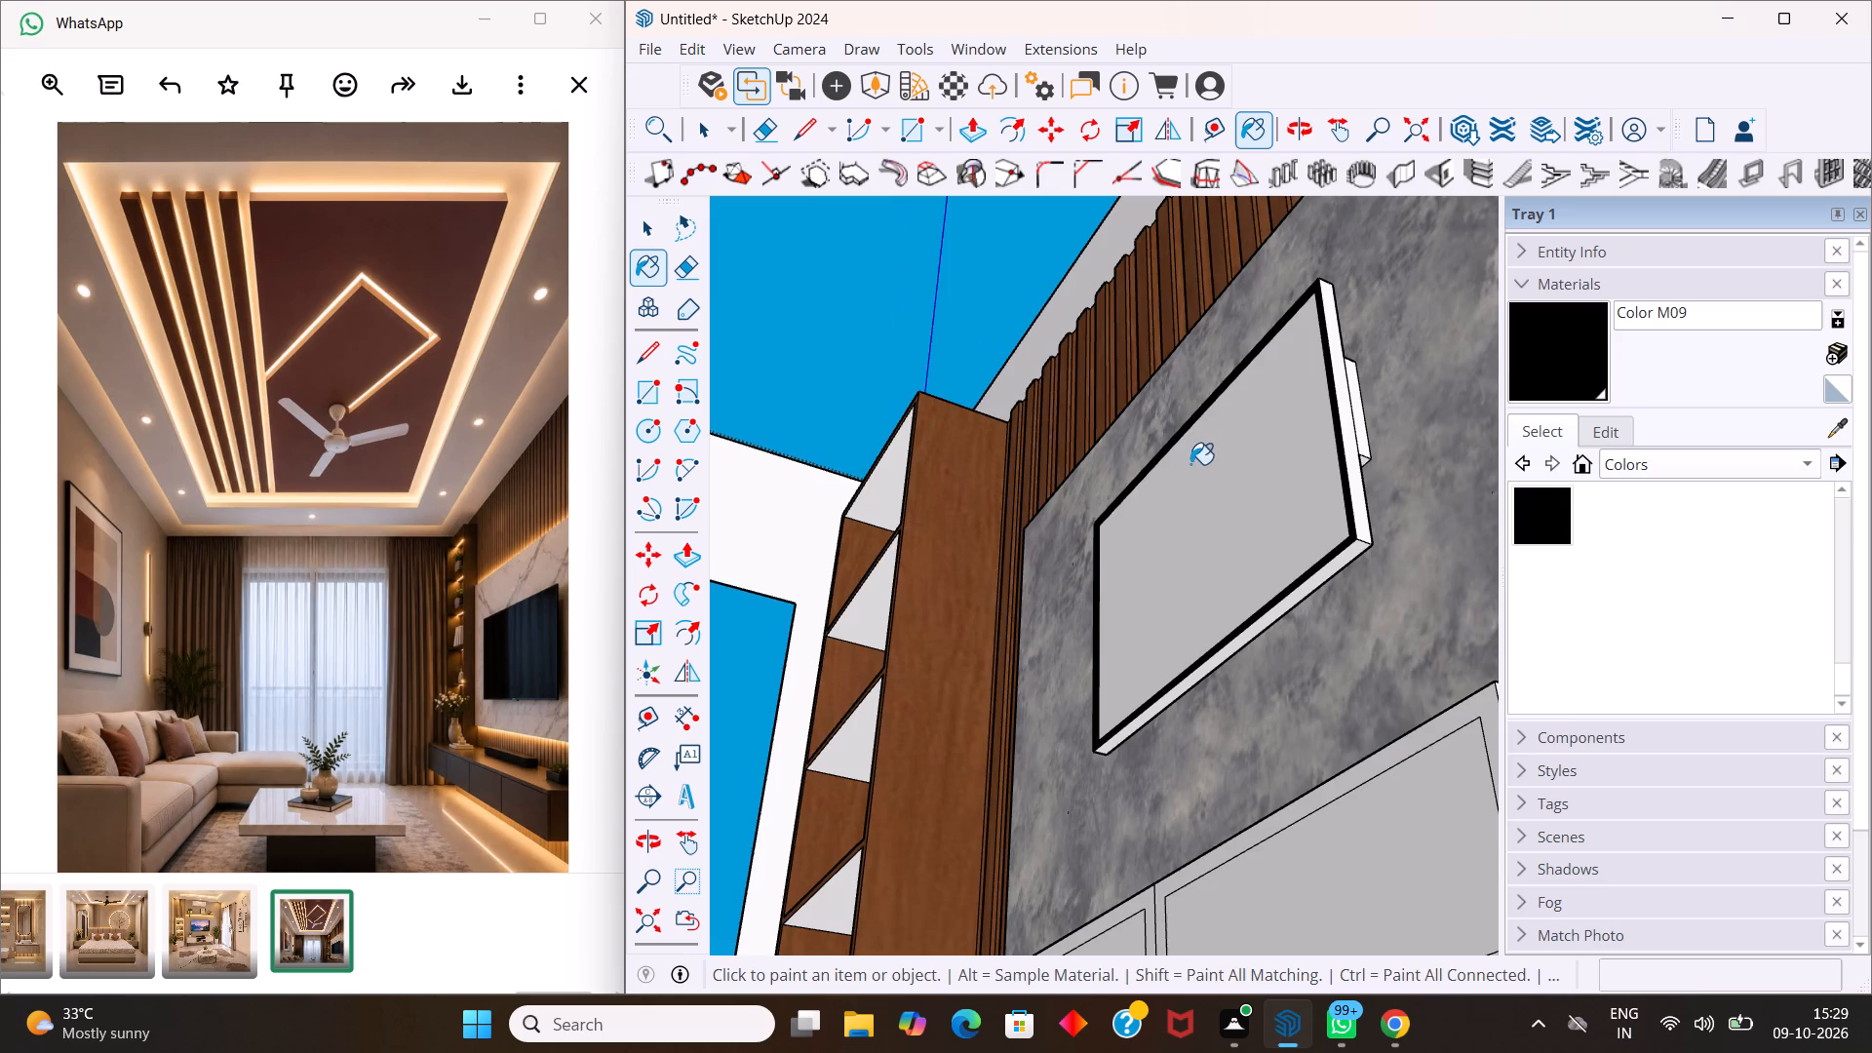
middle_click_drag(1255, 557, 1161, 773)
scroll(1165, 663, "up", 2)
middle_click_drag(1179, 646, 1227, 877)
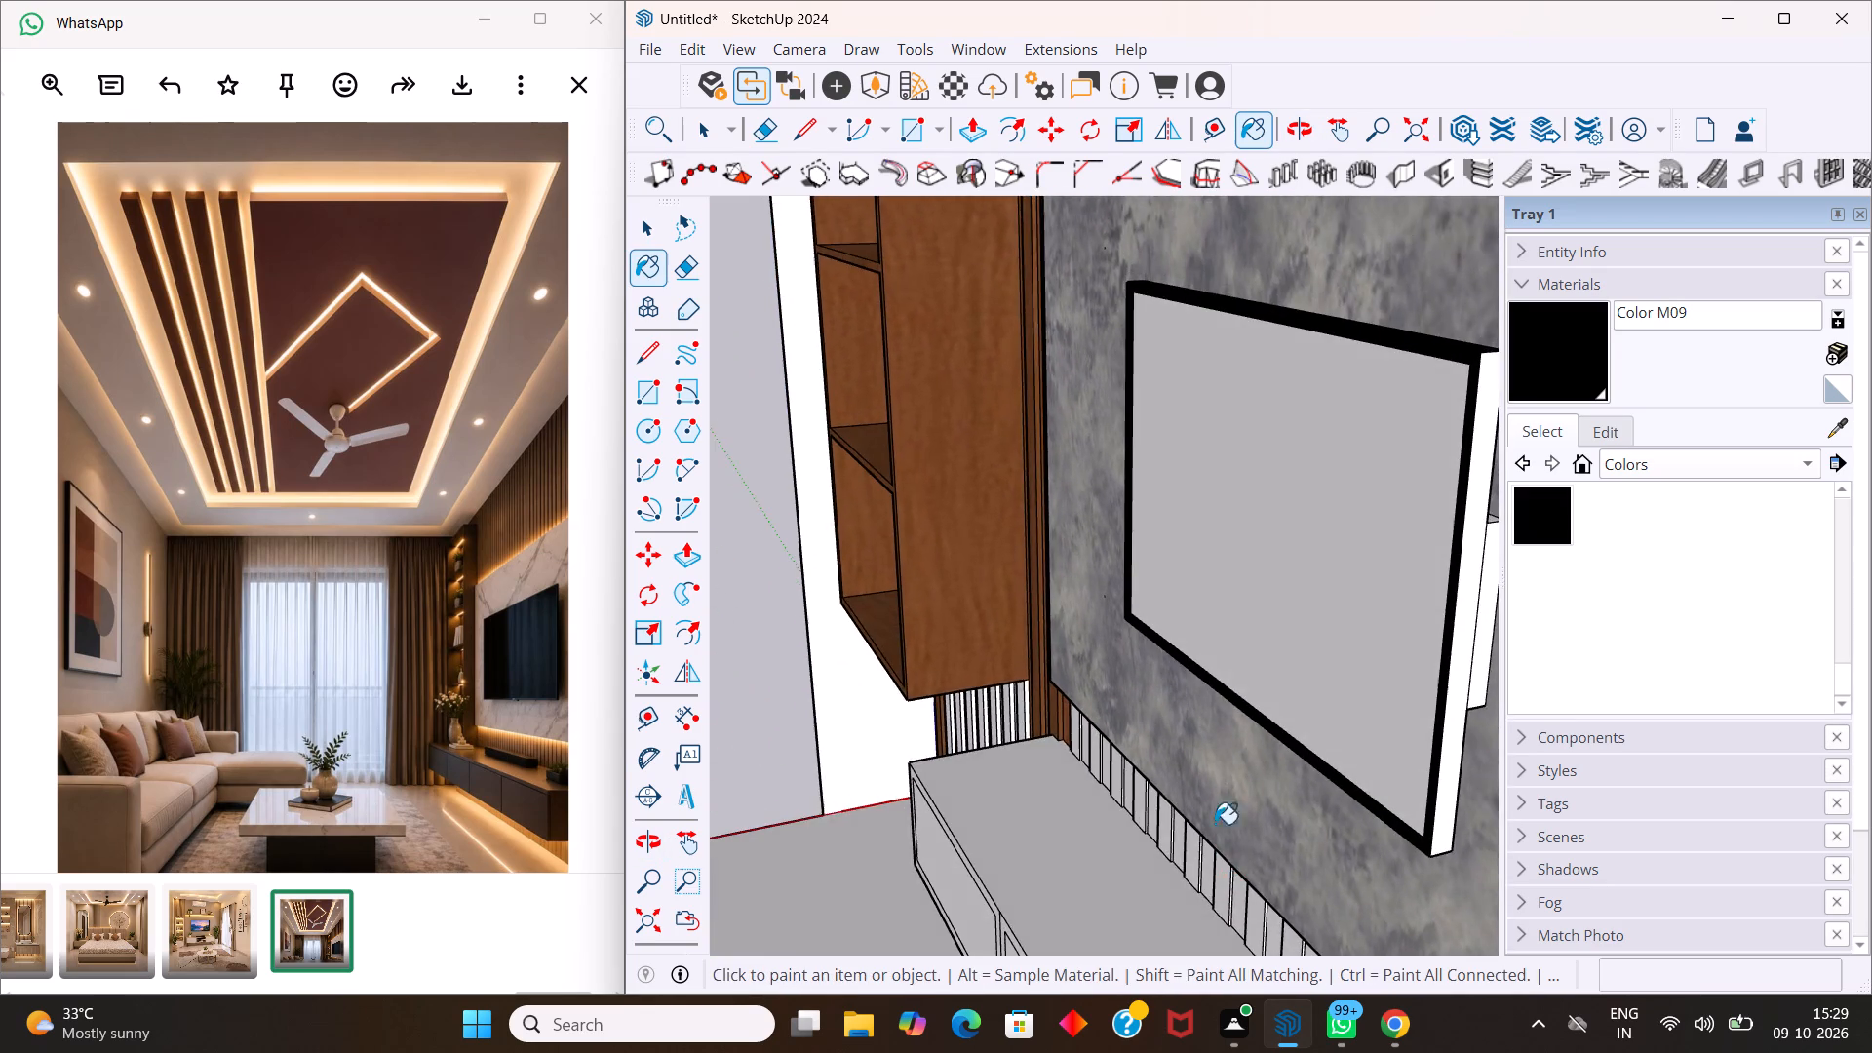
scroll(1221, 691, "up", 8)
middle_click_drag(1229, 676, 1108, 828)
scroll(1151, 688, "down", 5)
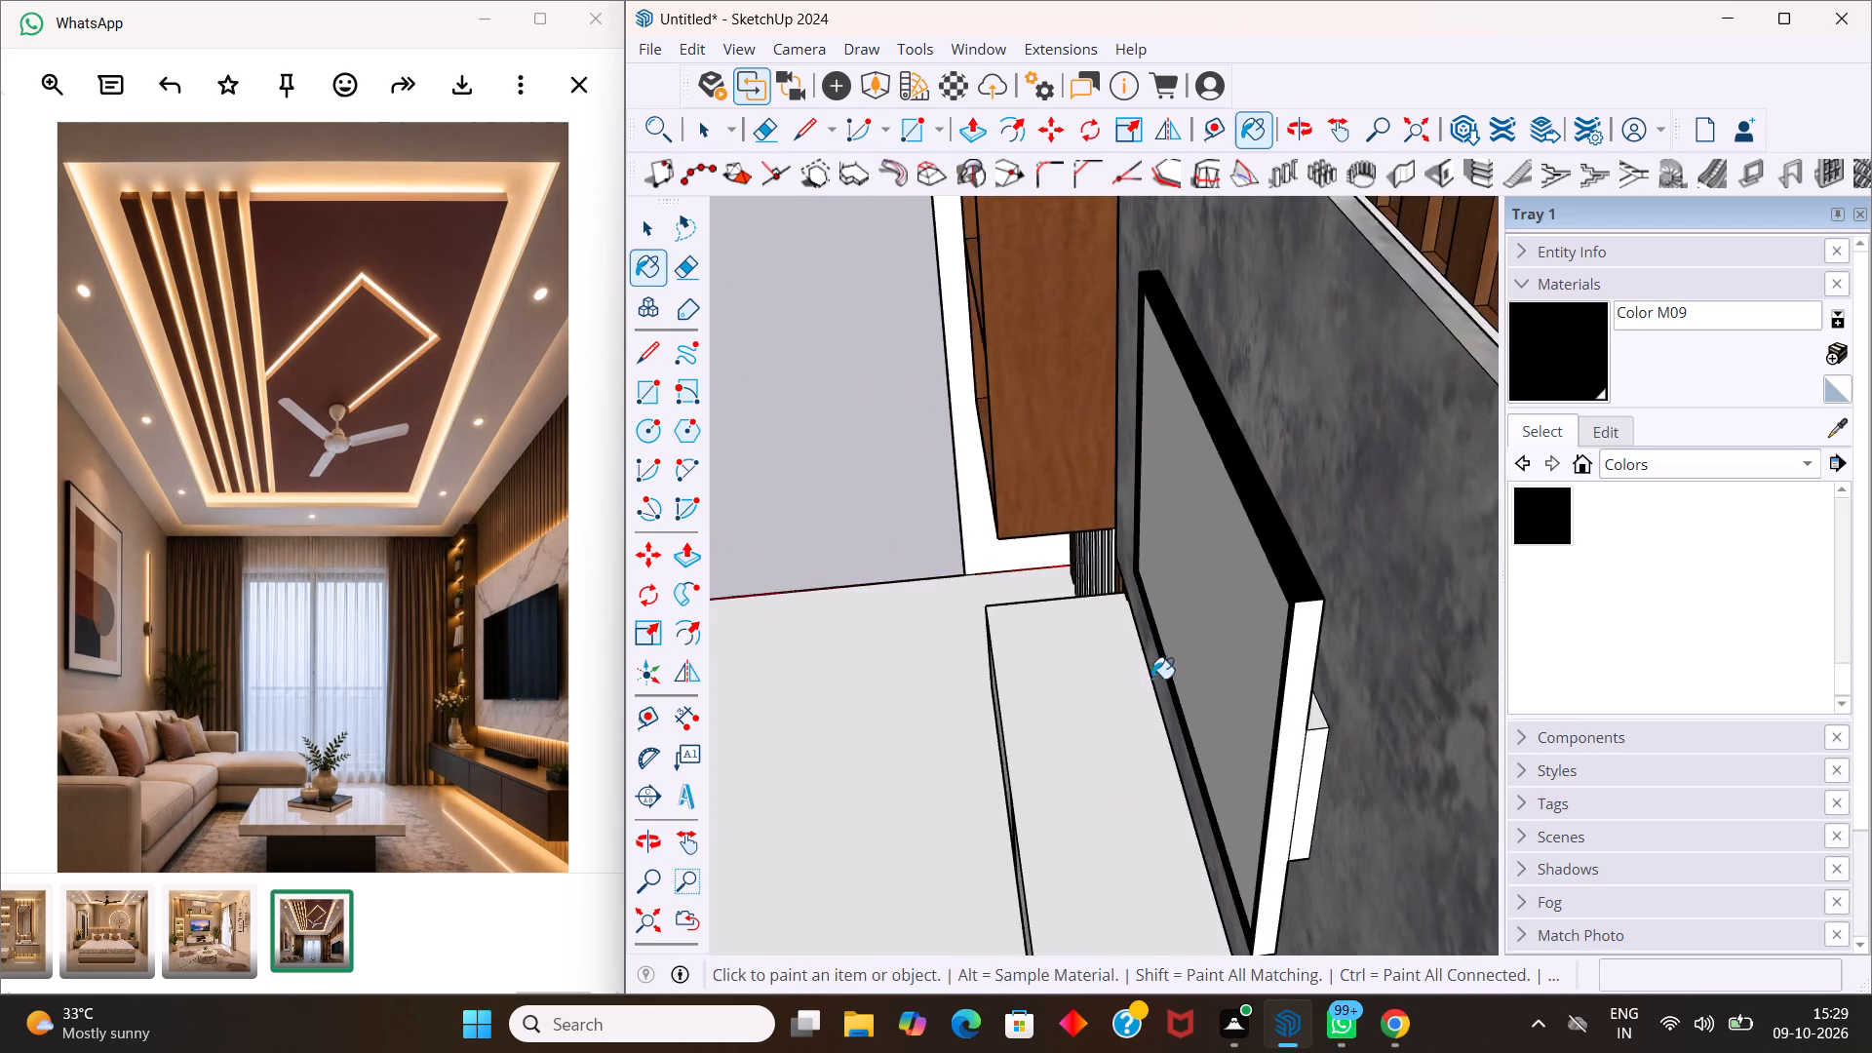
scroll(1151, 679, "down", 7)
scroll(1207, 713, "up", 5)
left_click(1222, 688)
Paint the TV's outer side face nearest the shelf unit with black Color M09.
scroll(1221, 667, "down", 6)
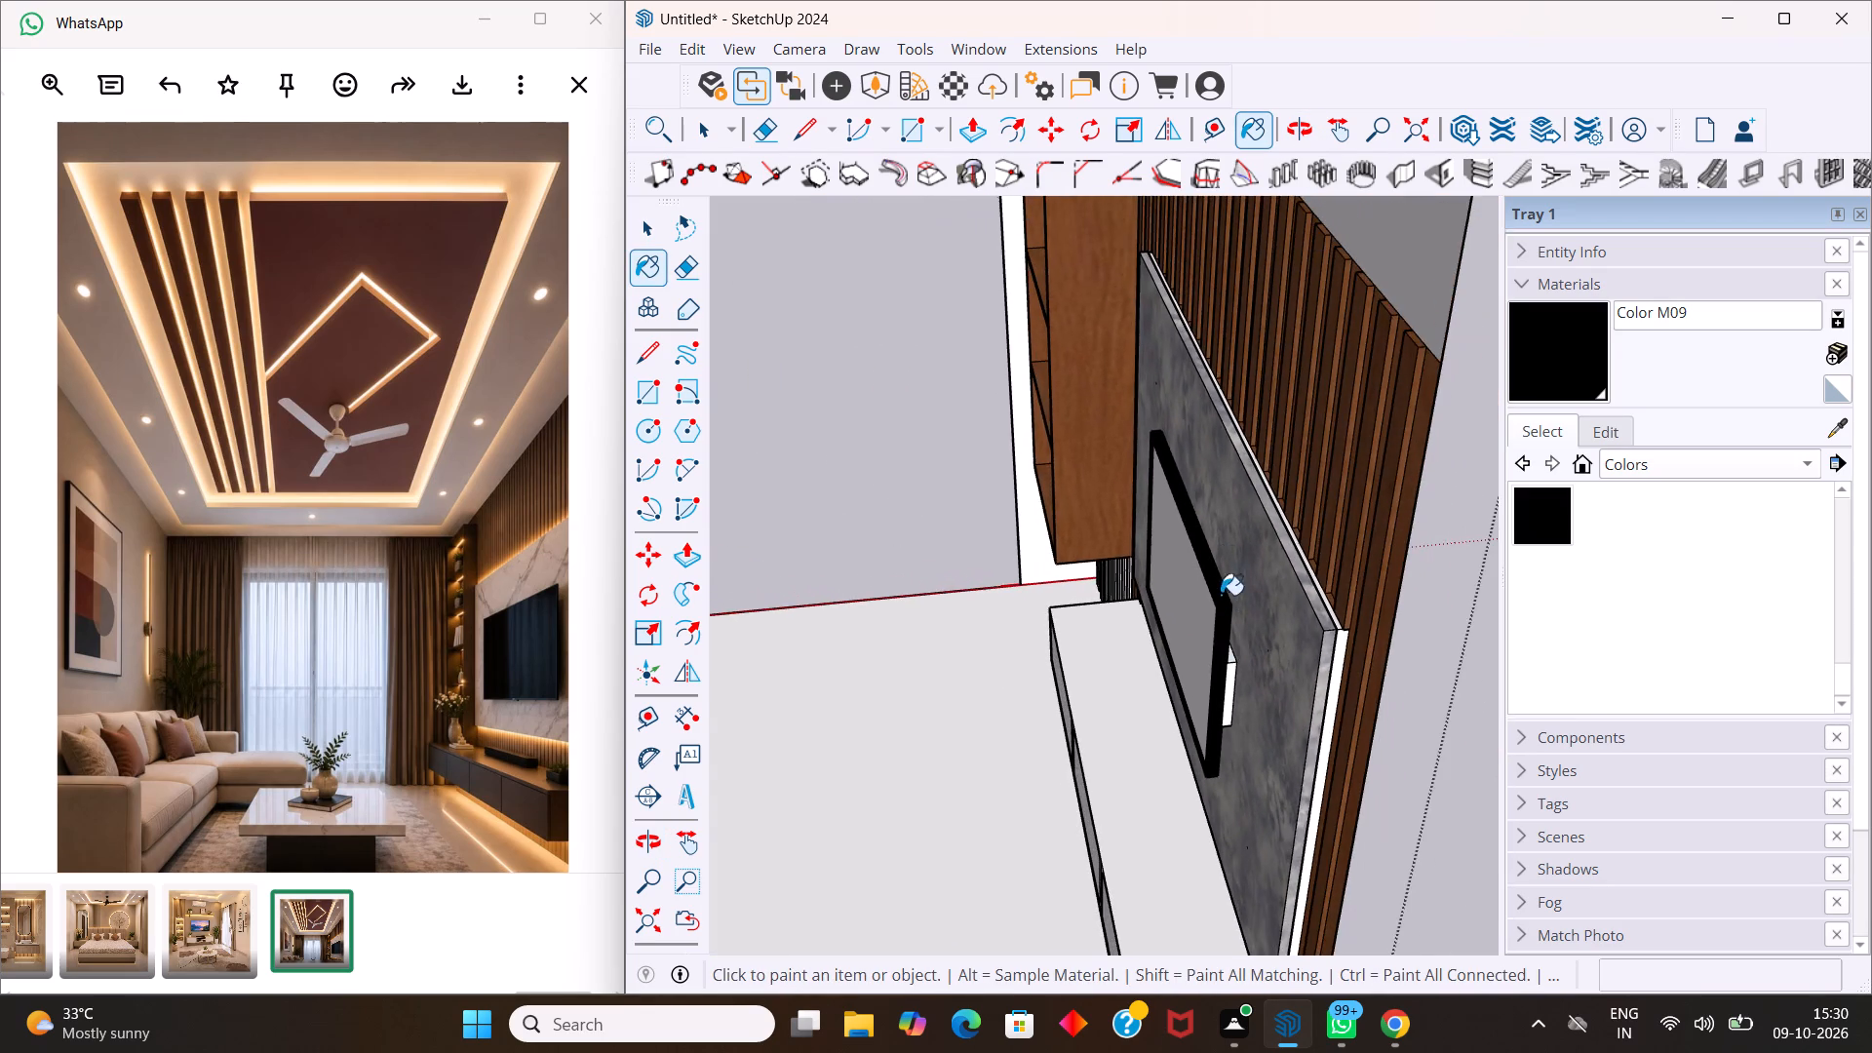
middle_click_drag(1174, 515, 1497, 690)
scroll(1306, 666, "up", 3)
scroll(1238, 616, "down", 6)
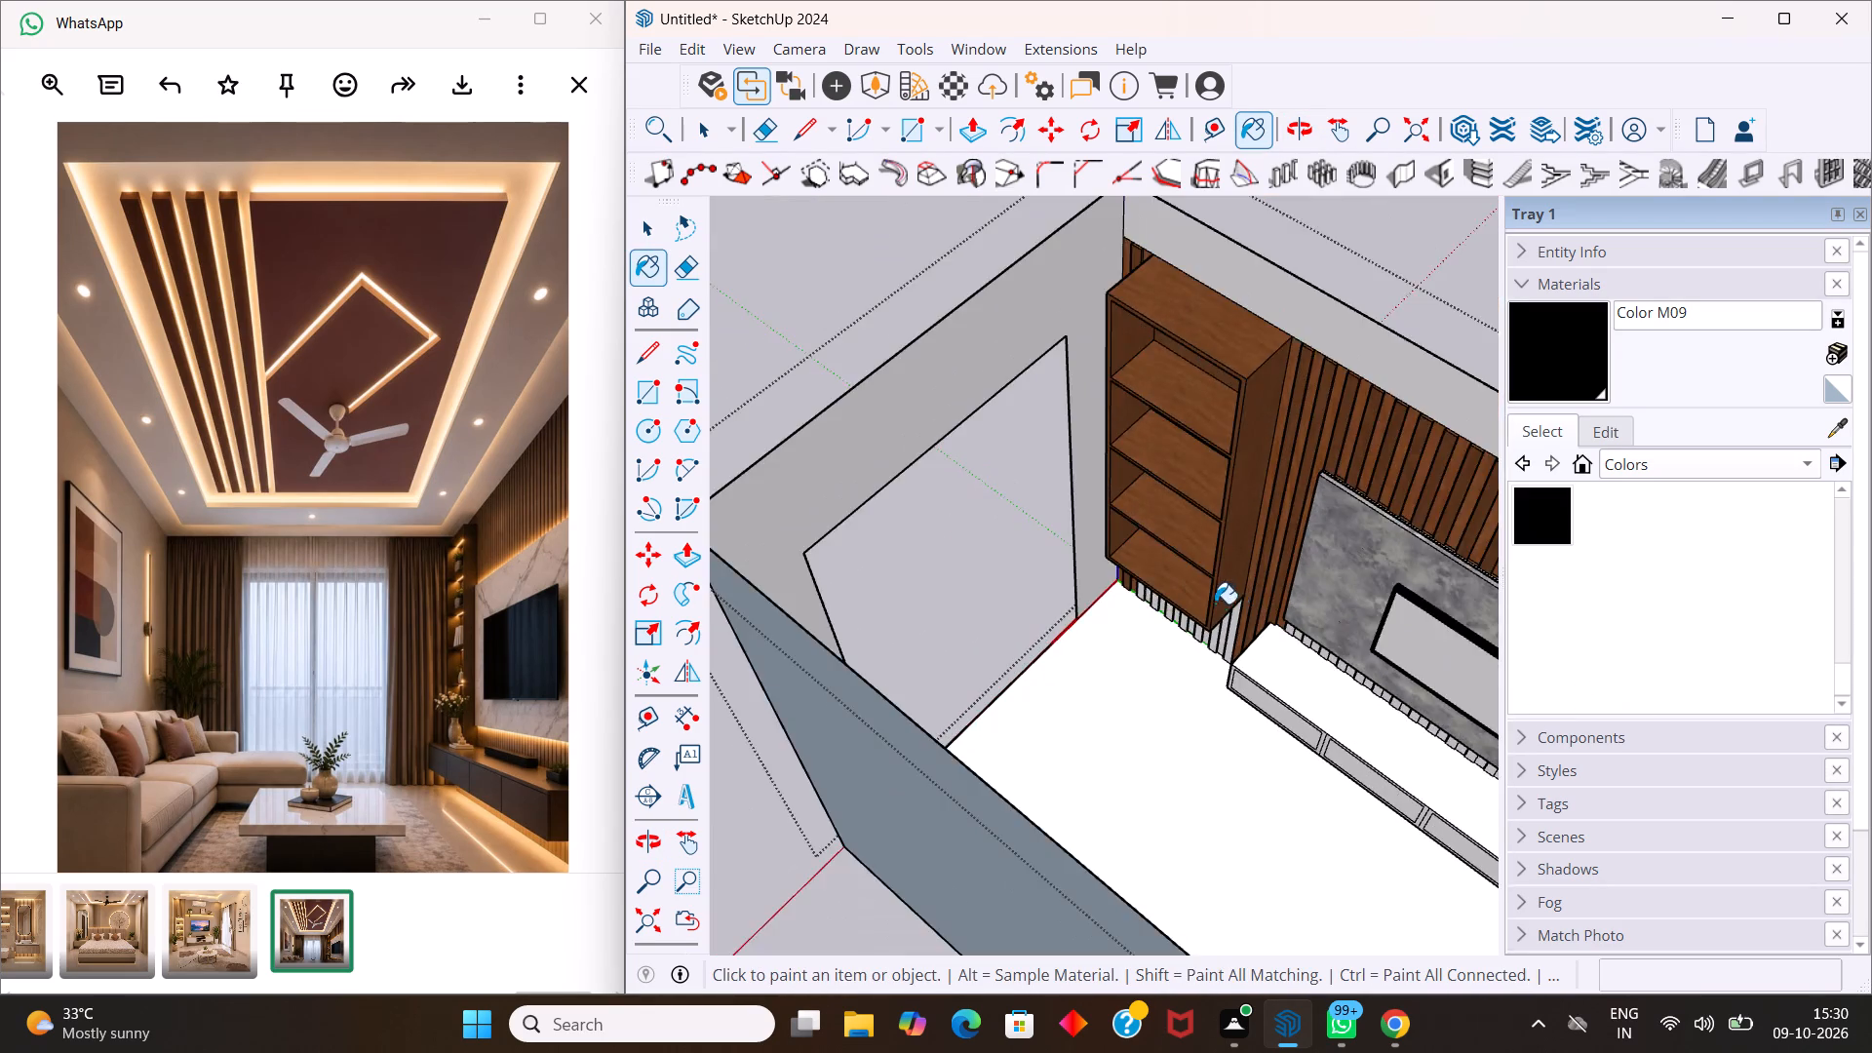
scroll(1215, 604, "down", 5)
middle_click_drag(1217, 655, 1526, 755)
scroll(1258, 554, "up", 4)
scroll(1308, 419, "up", 6)
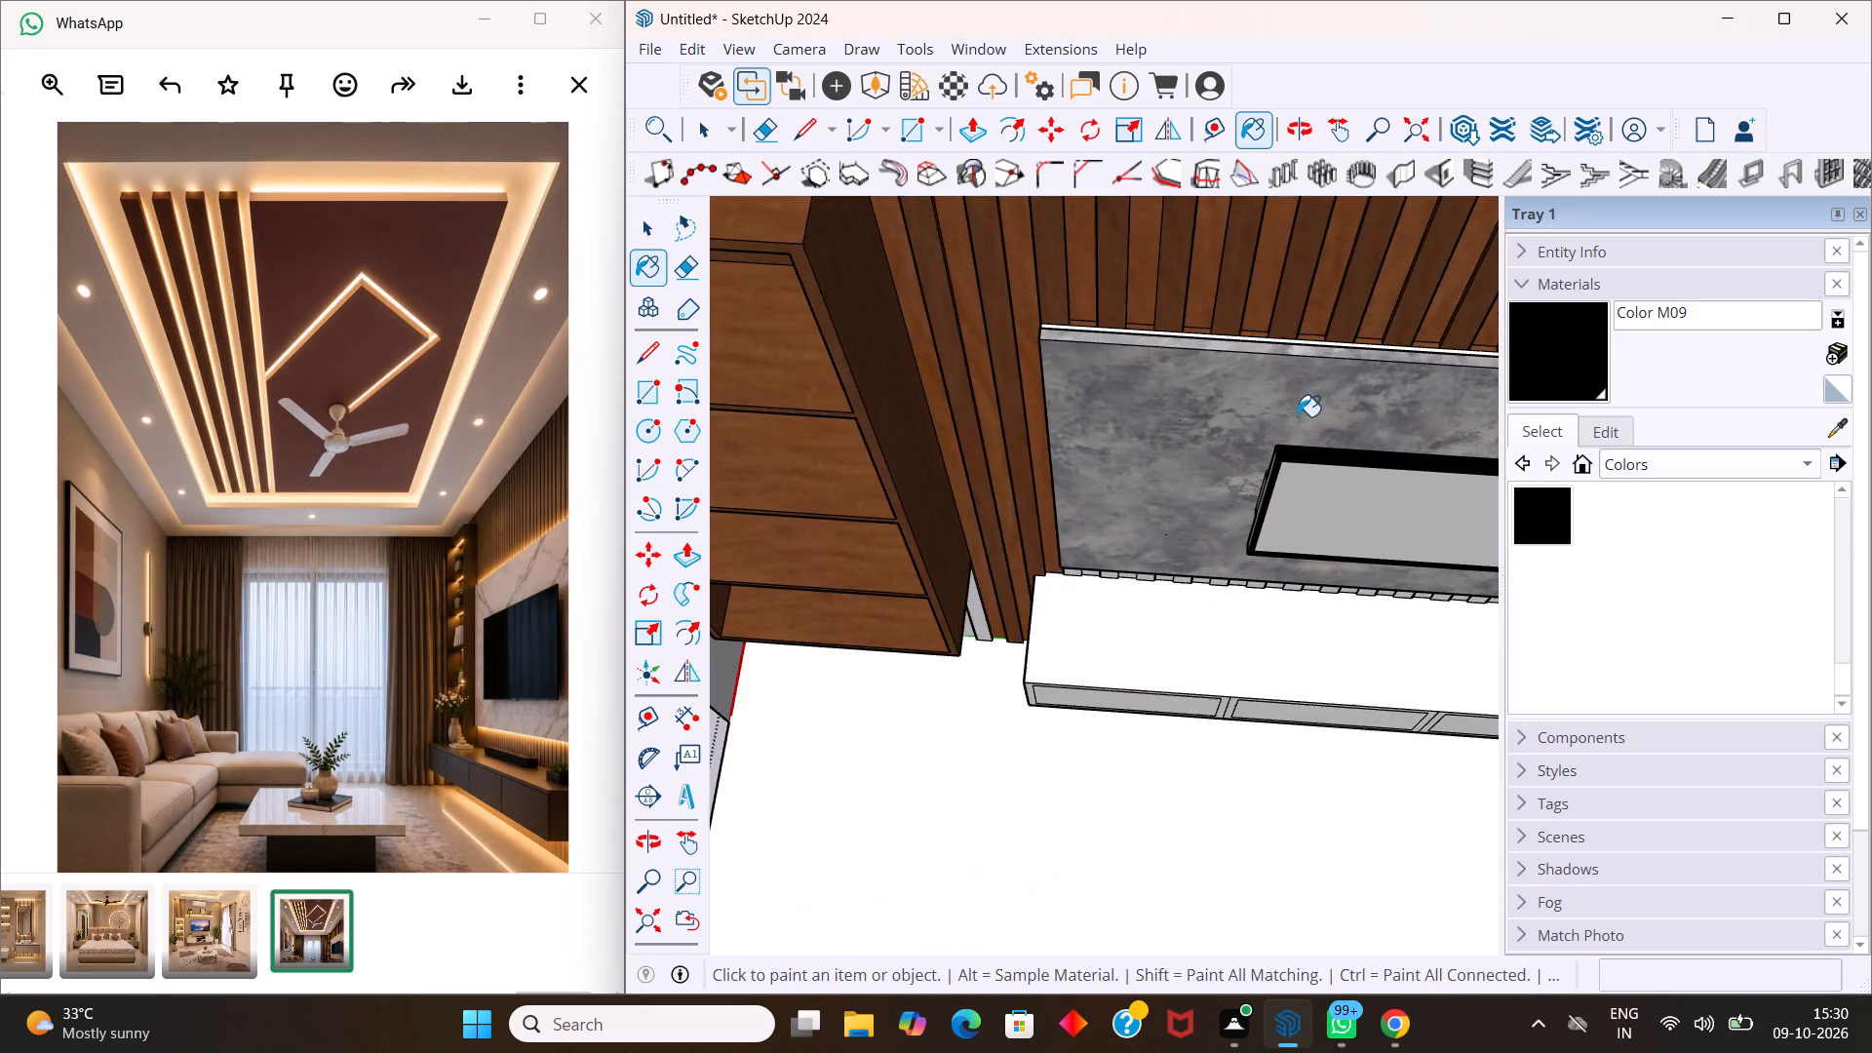
scroll(1298, 416, "up", 12)
middle_click_drag(1250, 477, 1540, 561)
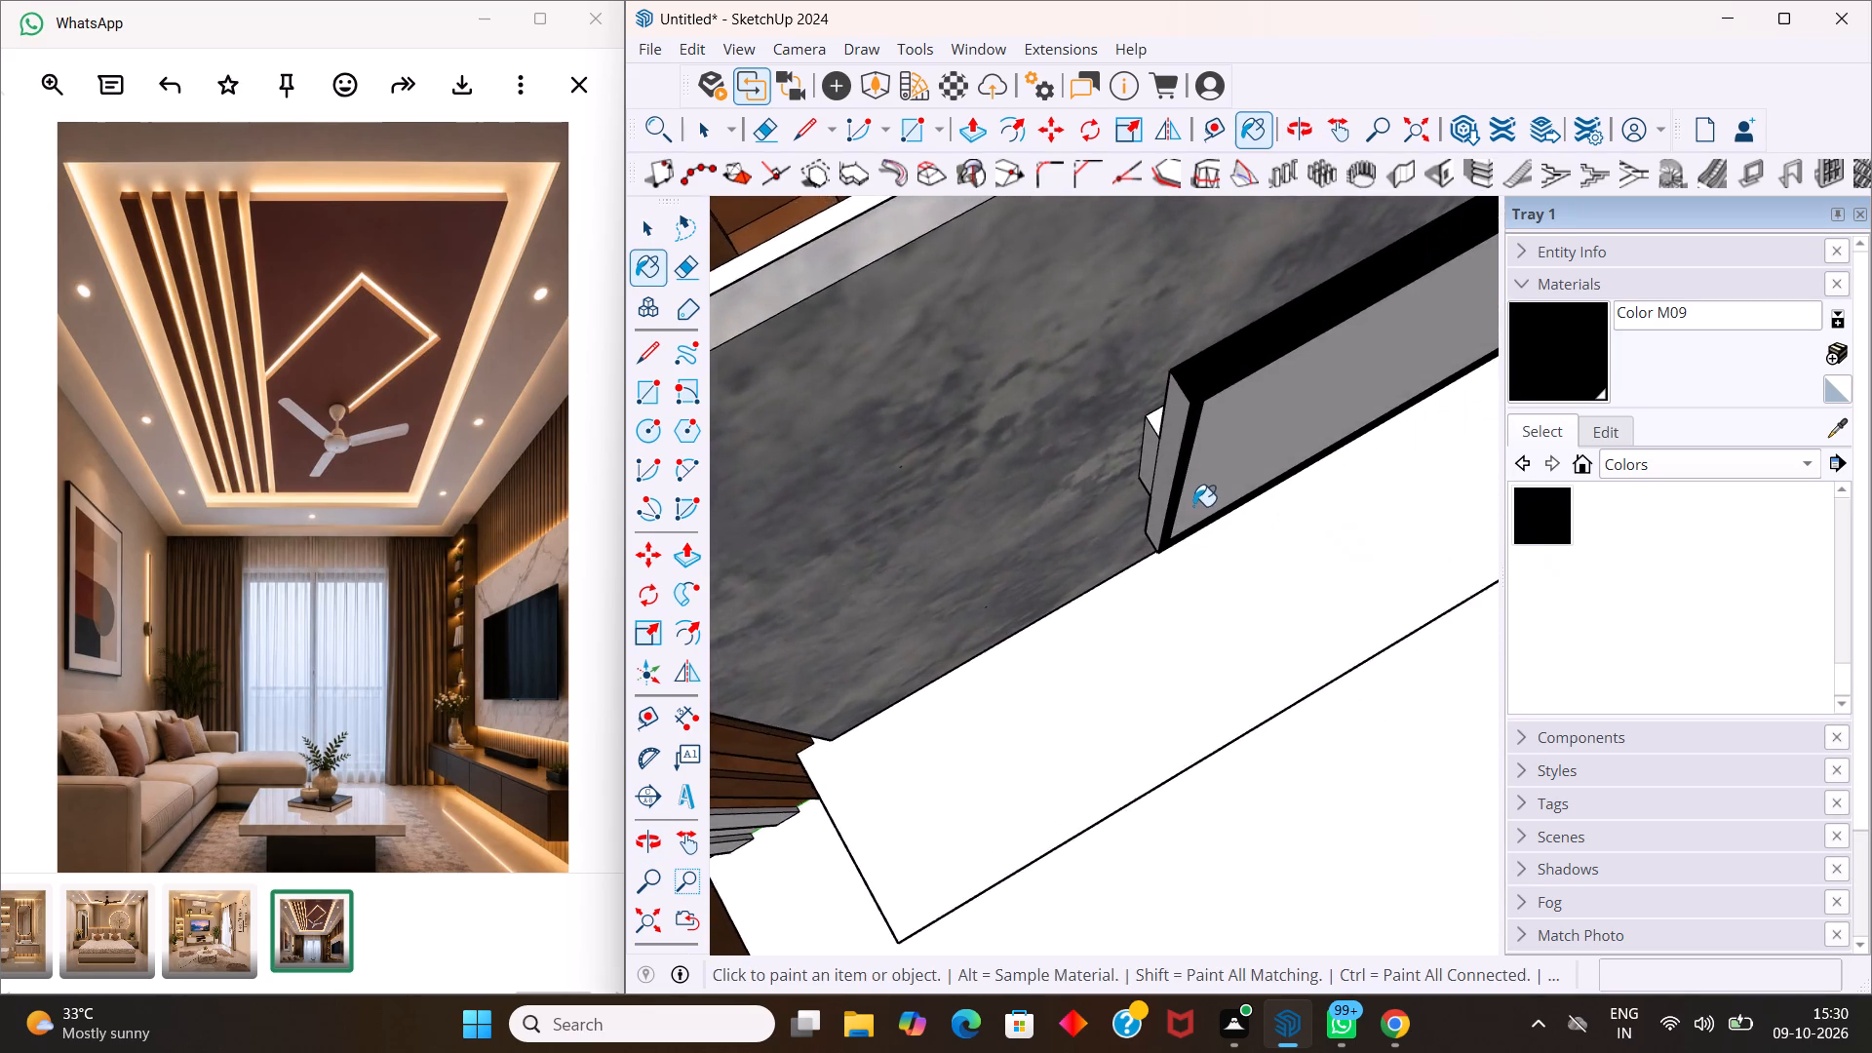
scroll(1193, 505, "up", 4)
left_click(1154, 418)
key("space")
Select the TV's screen face and switch the material library to the Glass and Mirrors collection.
scroll(1153, 409, "down", 3)
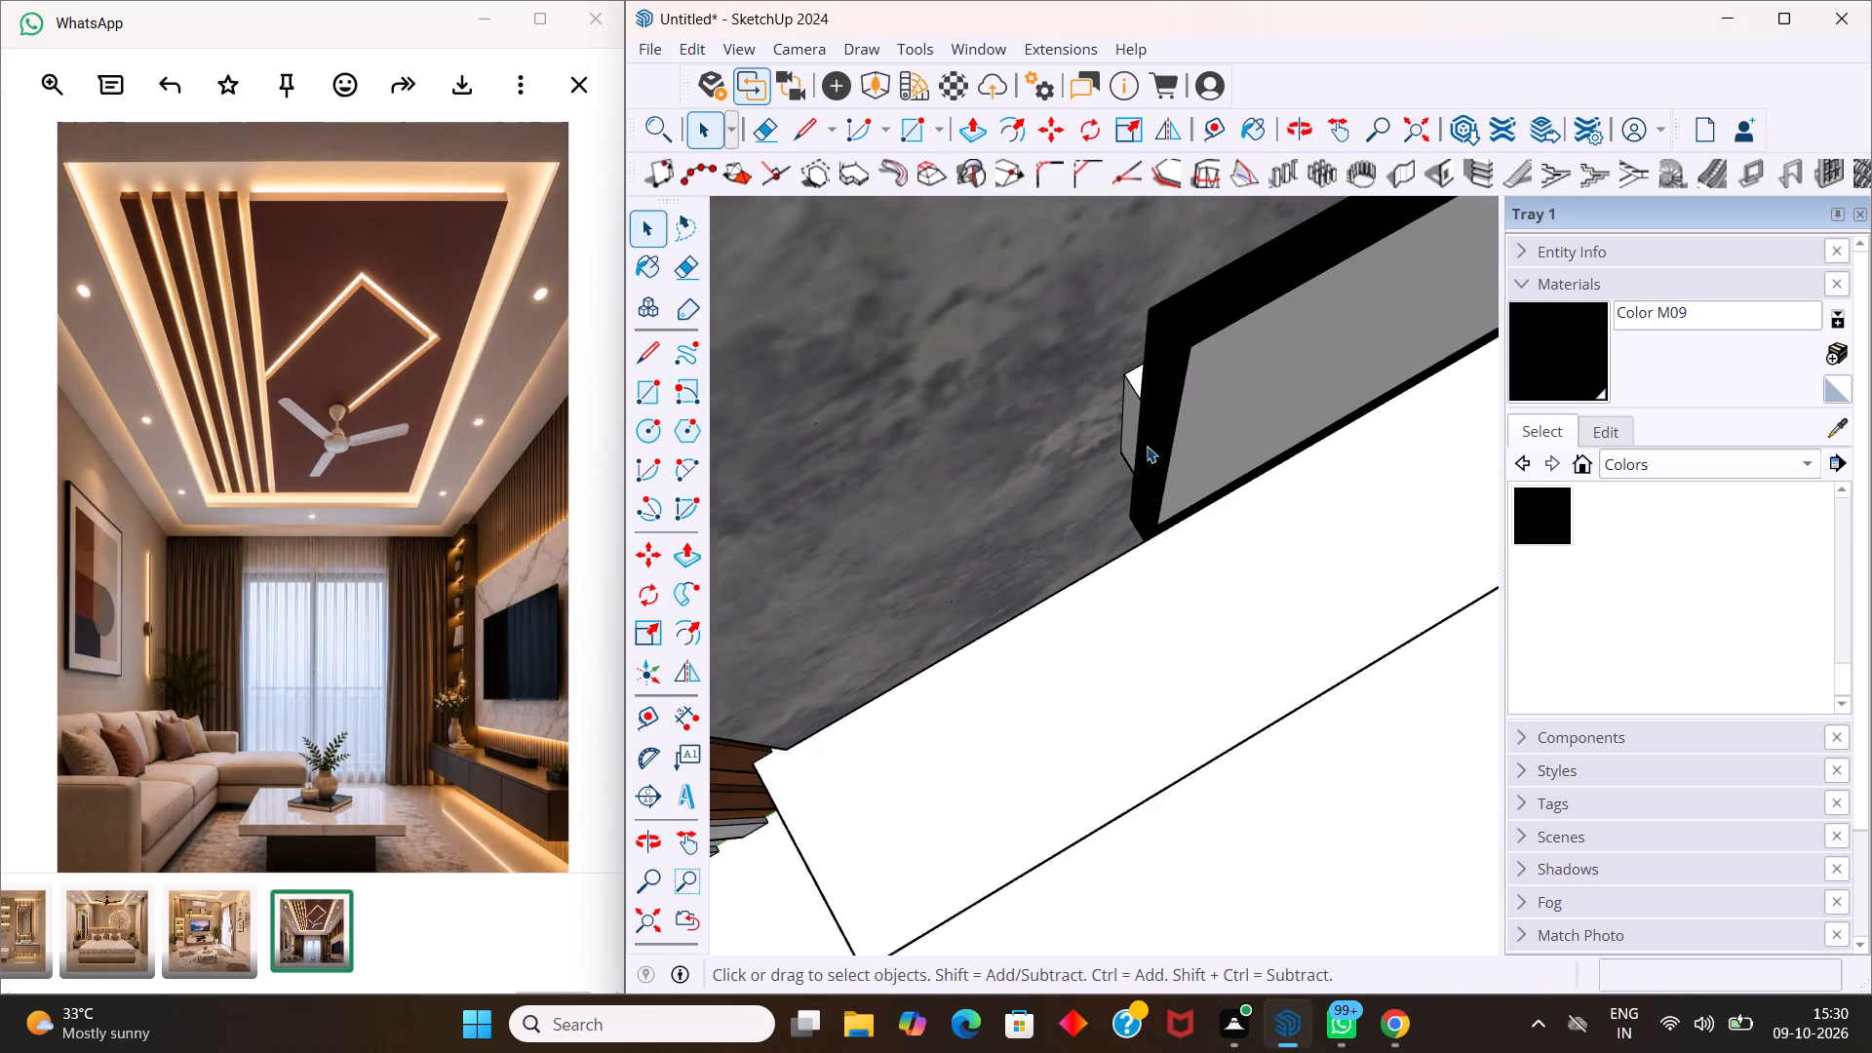
scroll(1147, 446, "down", 11)
middle_click_drag(1213, 570, 1056, 398)
scroll(1051, 393, "down", 7)
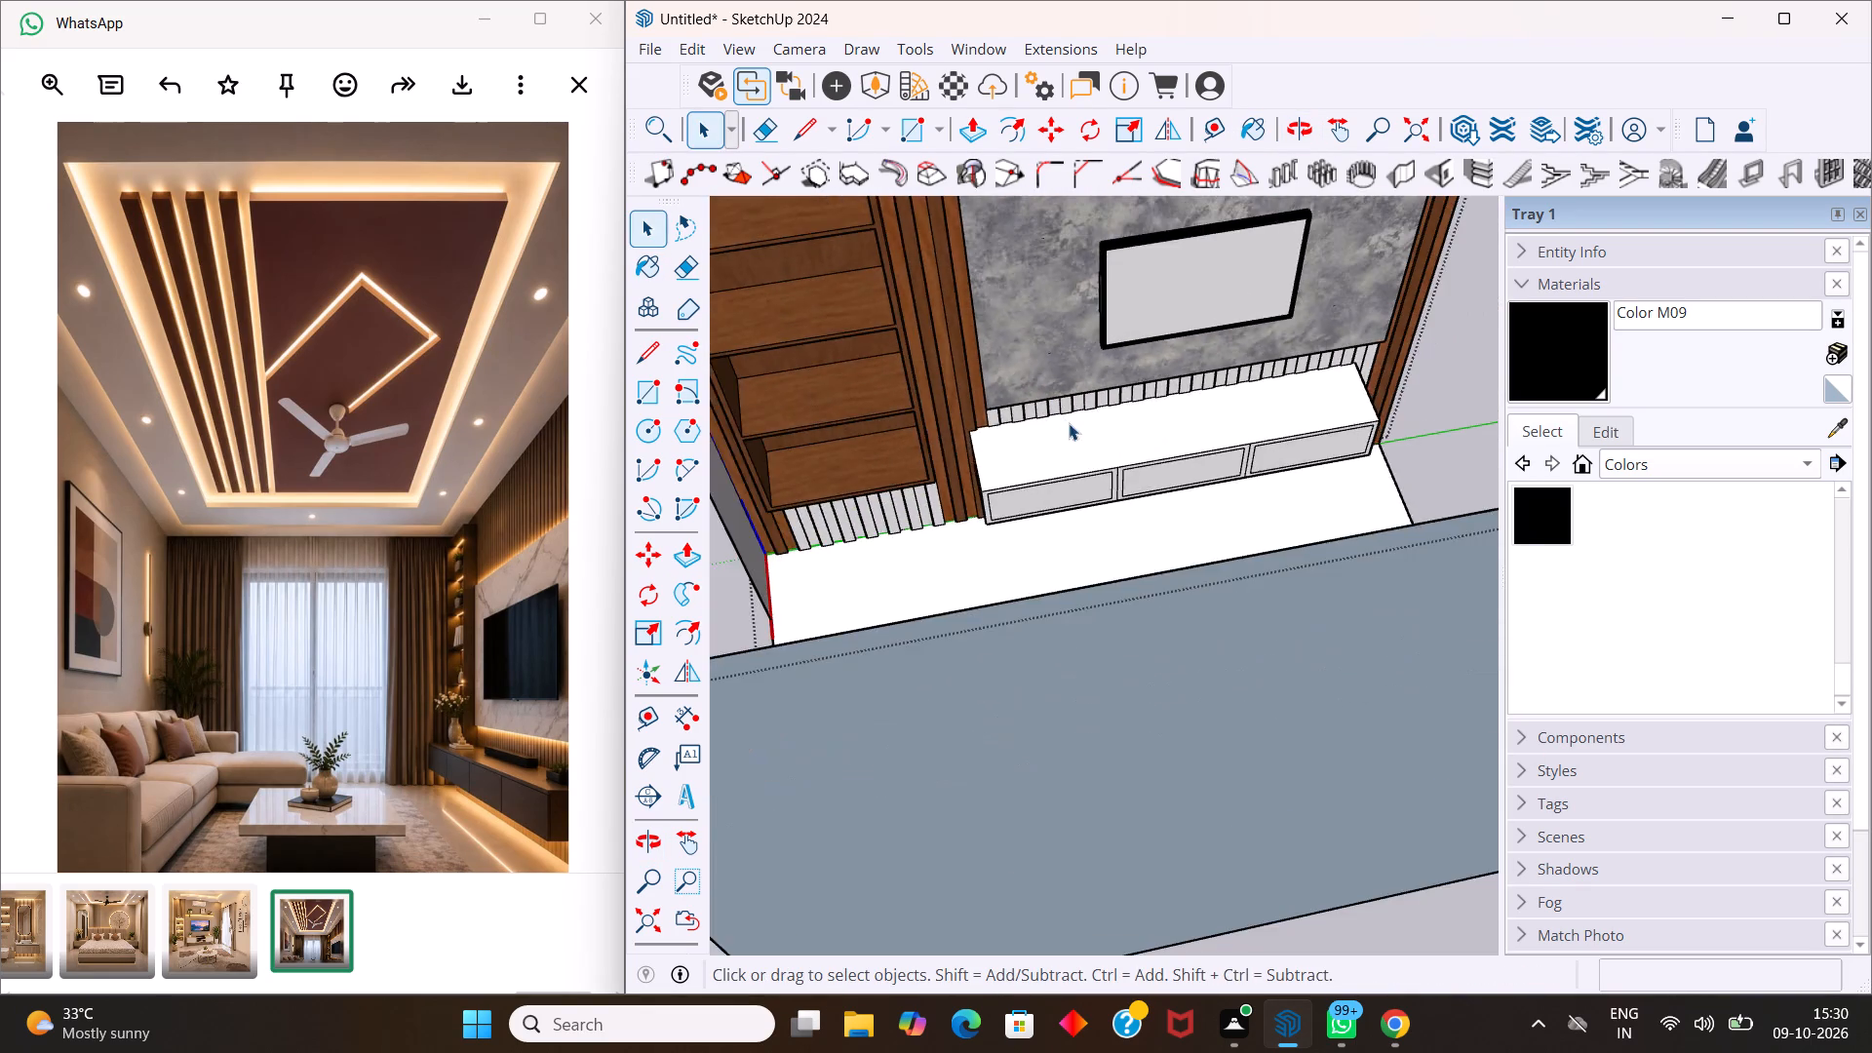
scroll(1069, 423, "down", 3)
scroll(1141, 474, "down", 3)
middle_click_drag(1306, 584, 1047, 476)
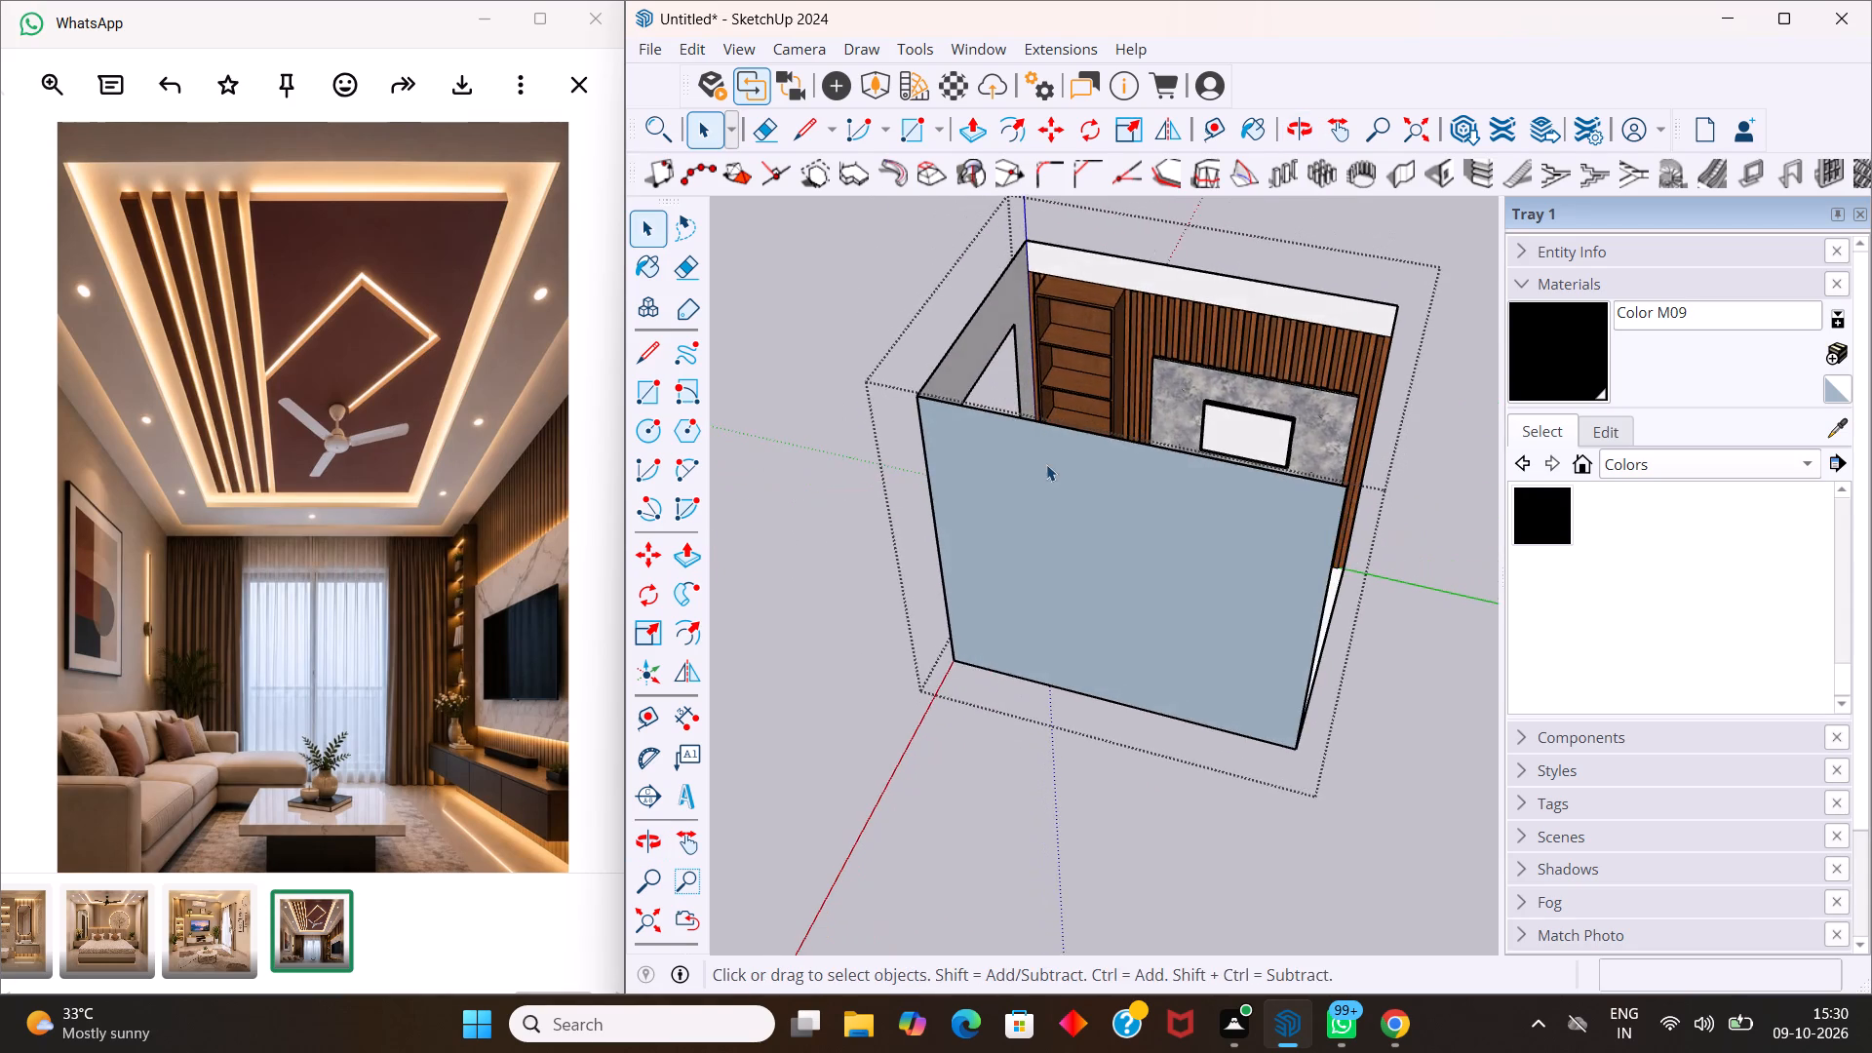
scroll(1046, 464, "down", 5)
scroll(1180, 456, "up", 11)
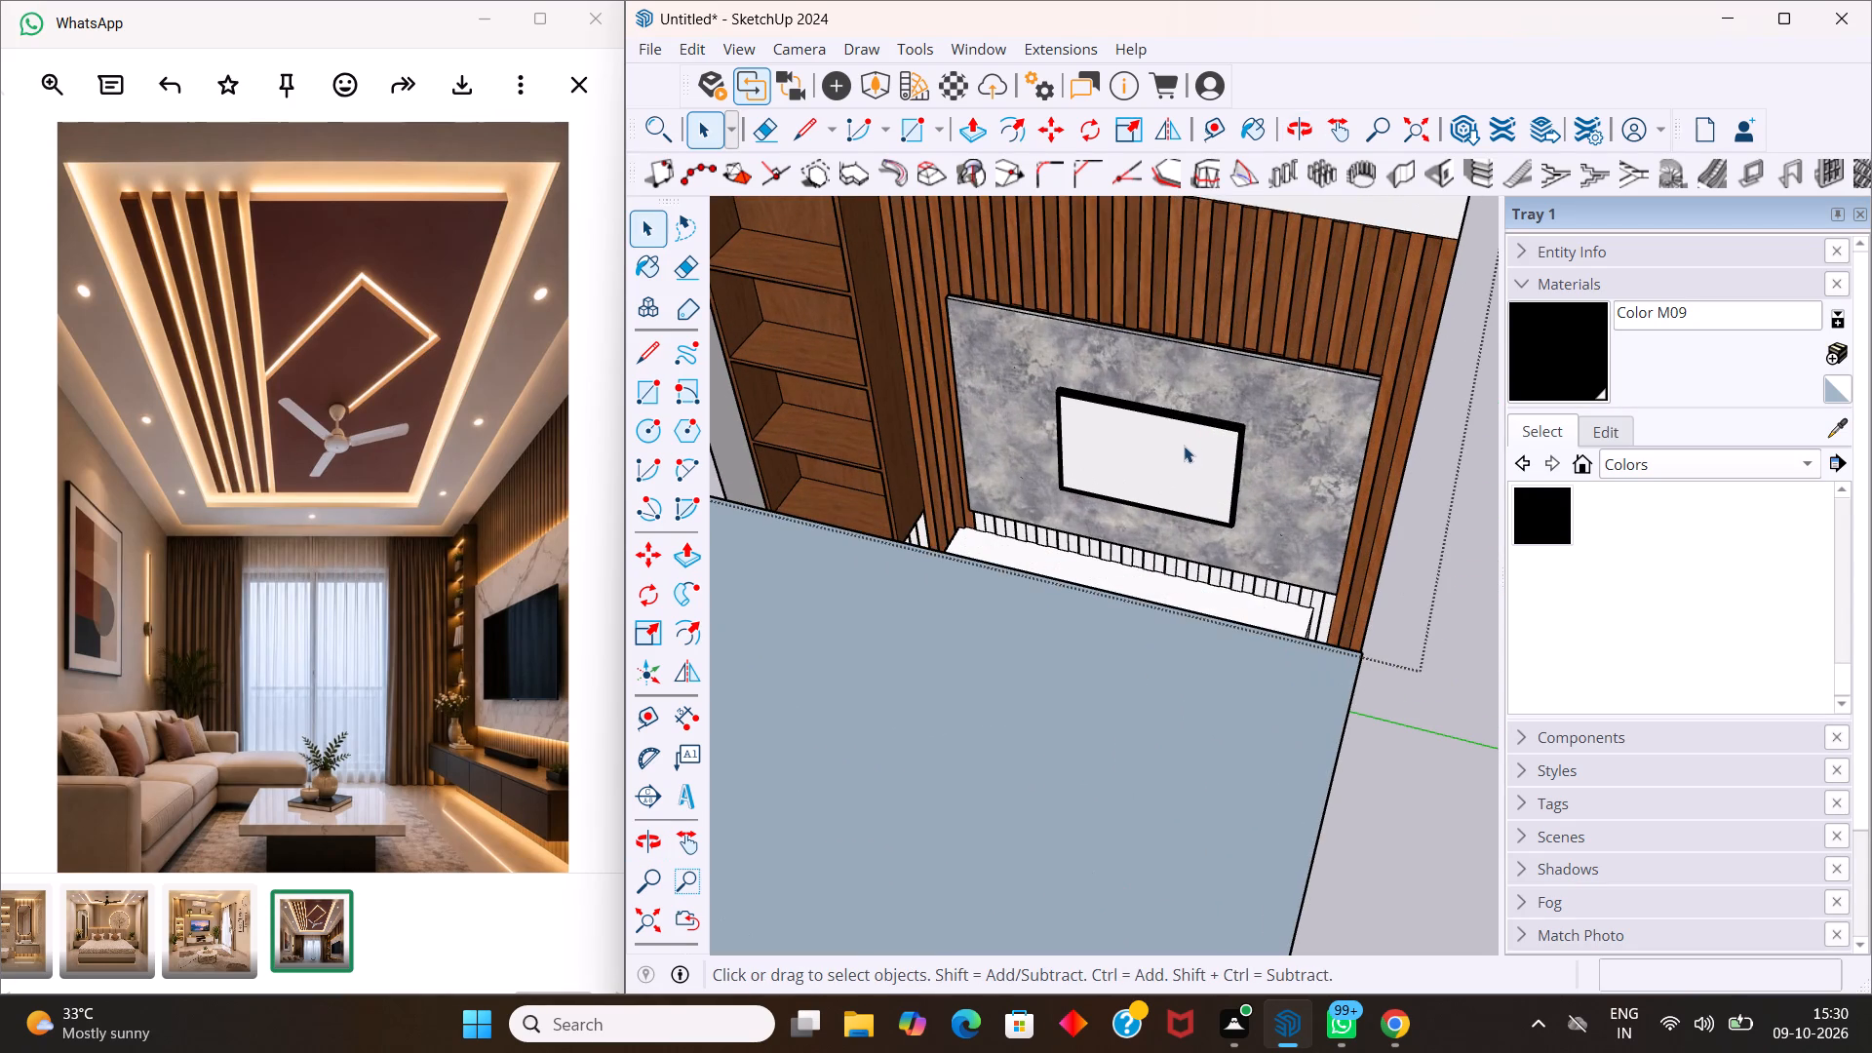
left_click(1169, 456)
left_click(1674, 466)
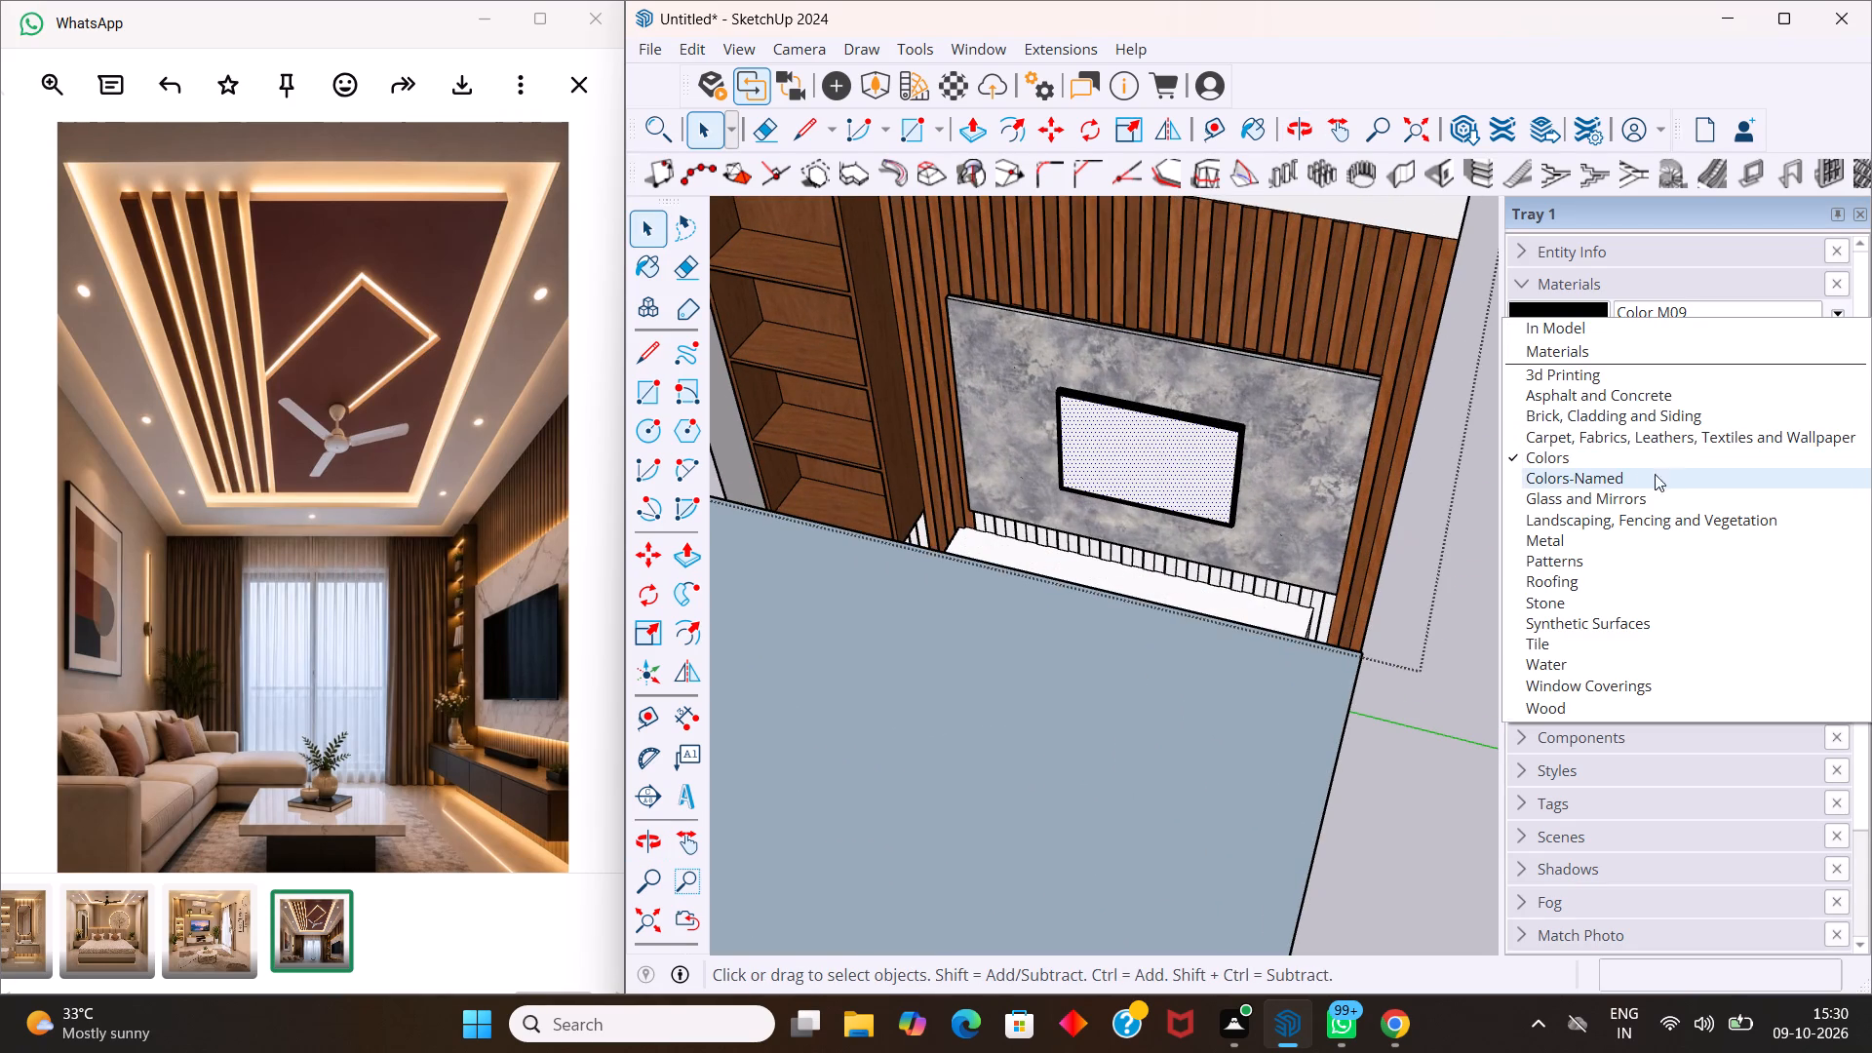
left_click(1621, 491)
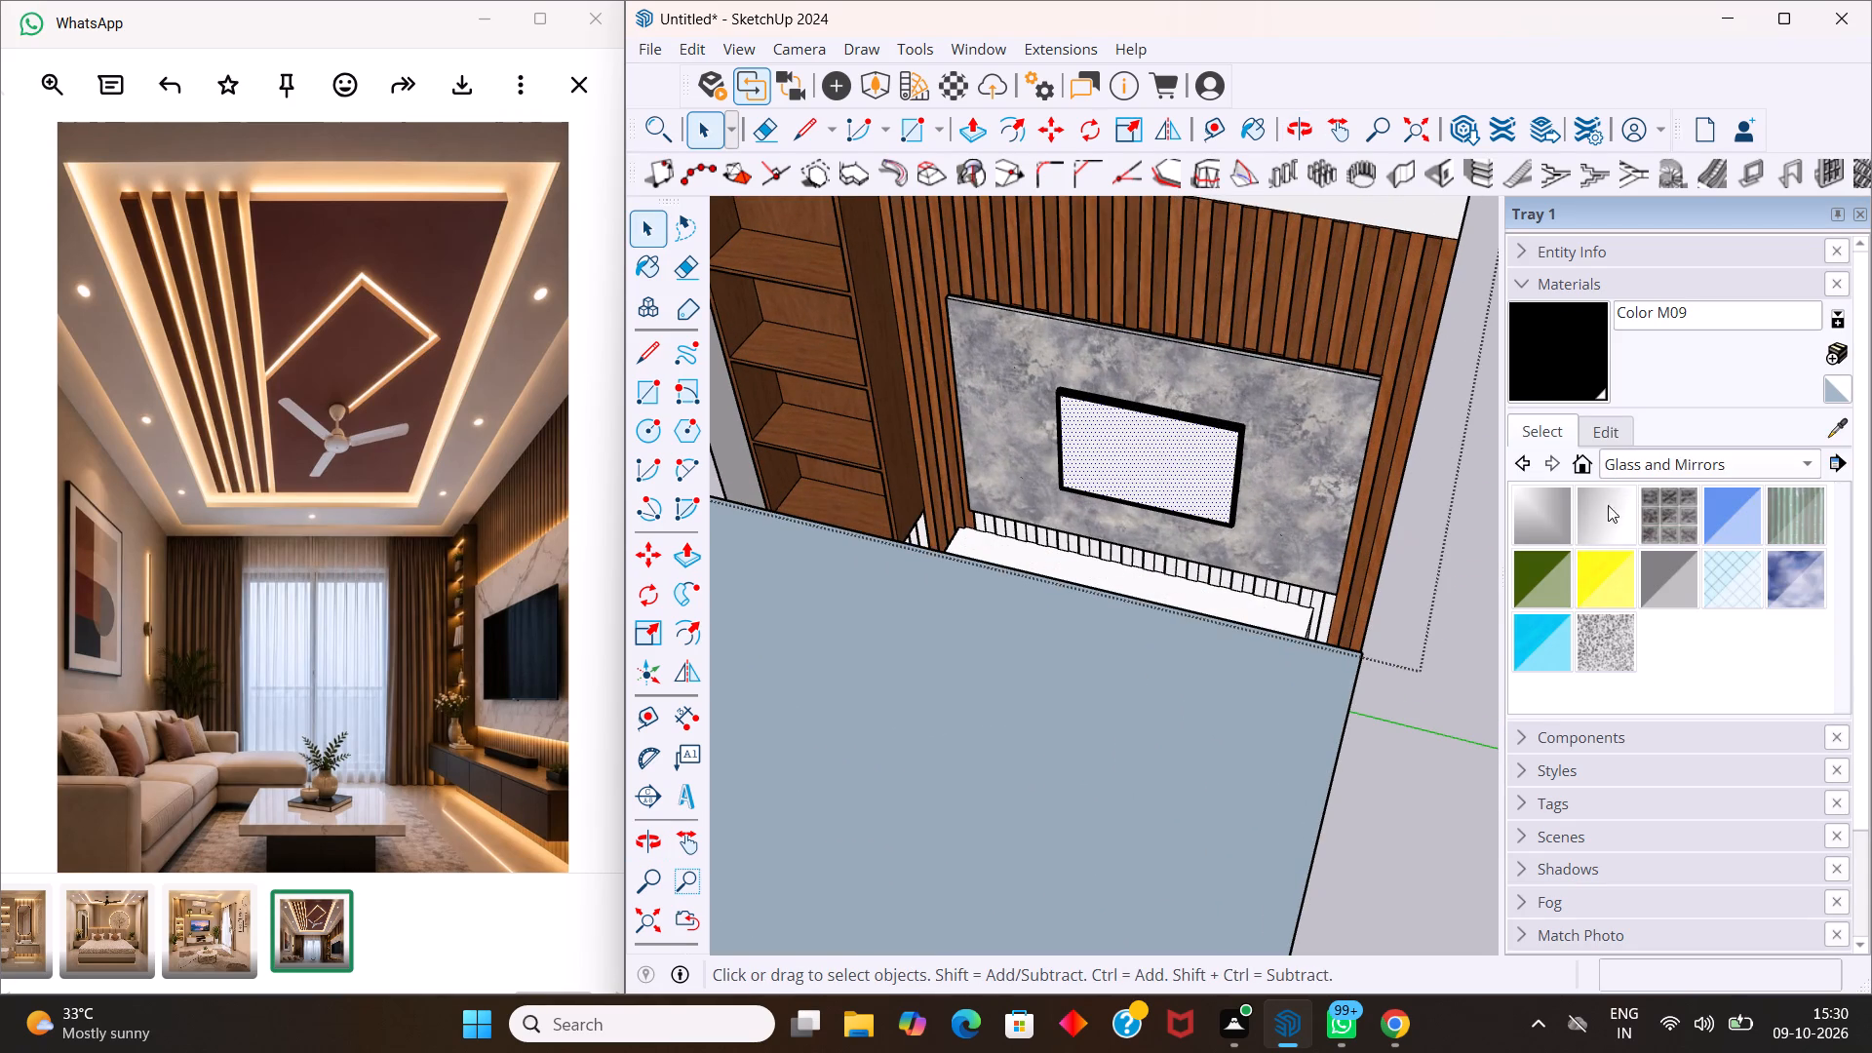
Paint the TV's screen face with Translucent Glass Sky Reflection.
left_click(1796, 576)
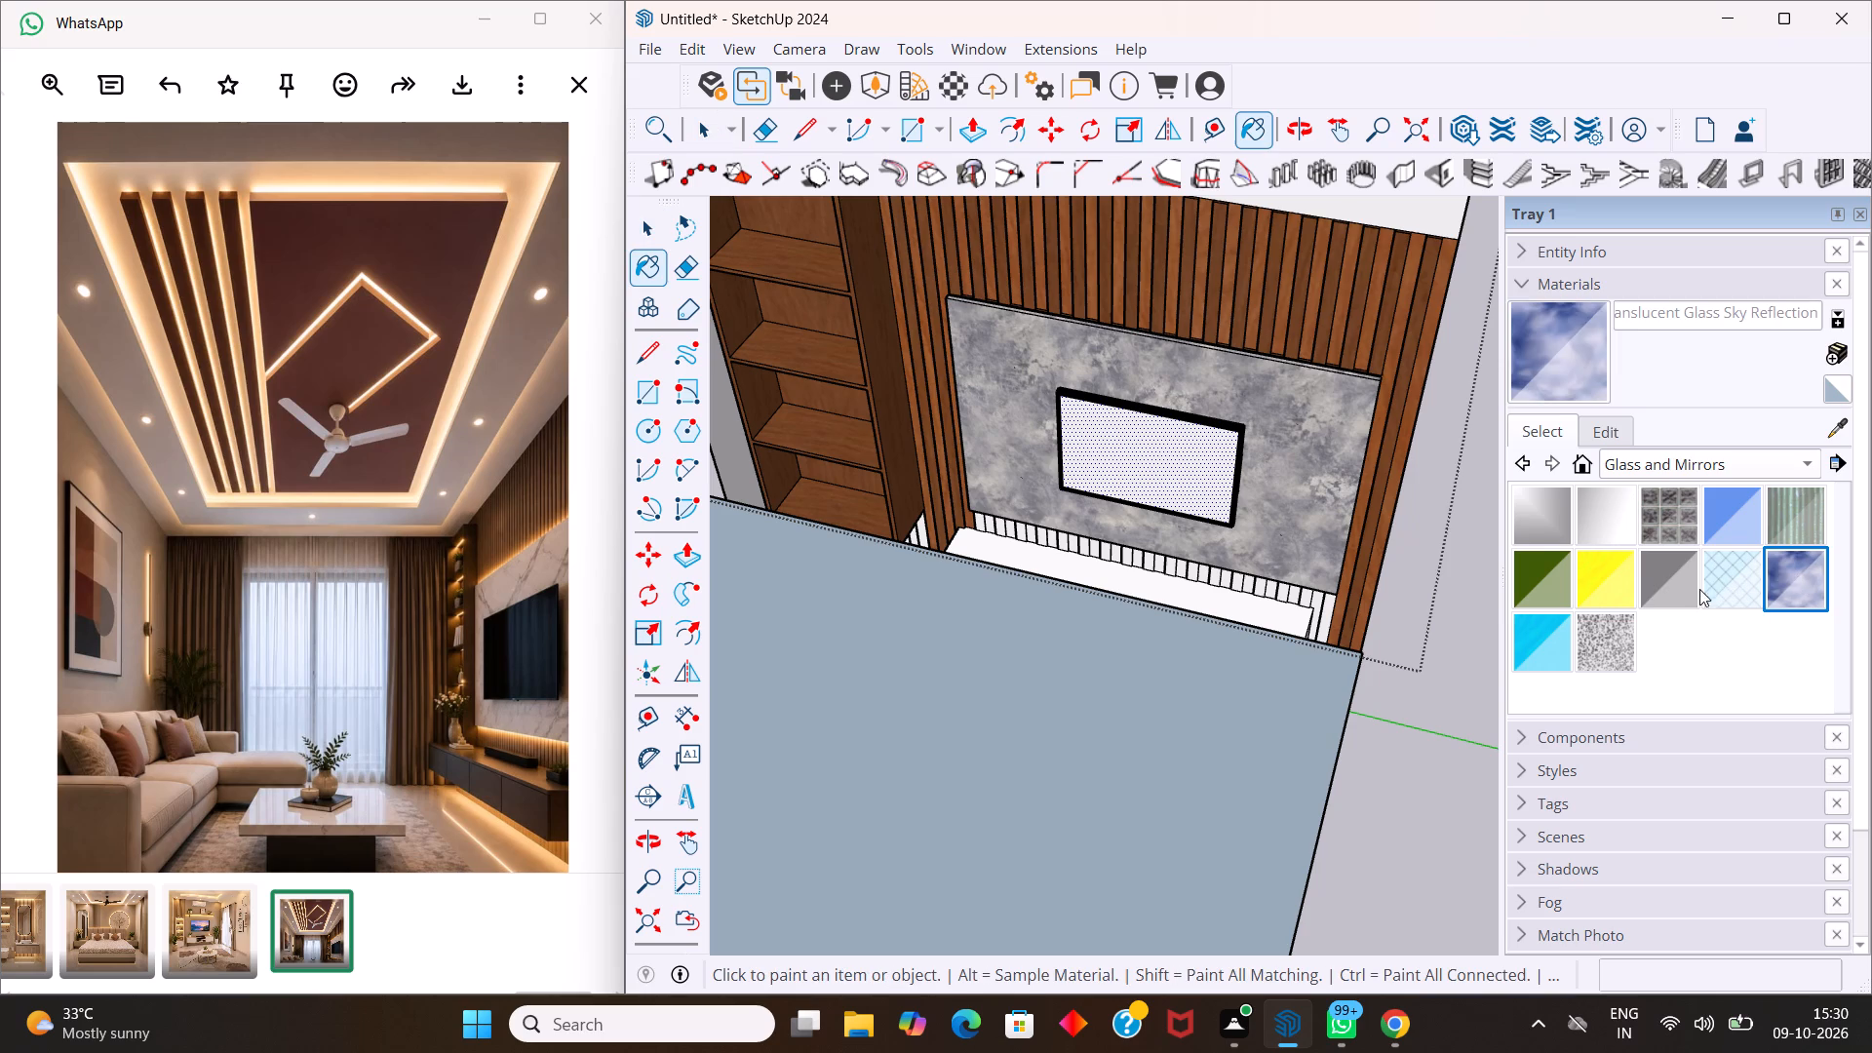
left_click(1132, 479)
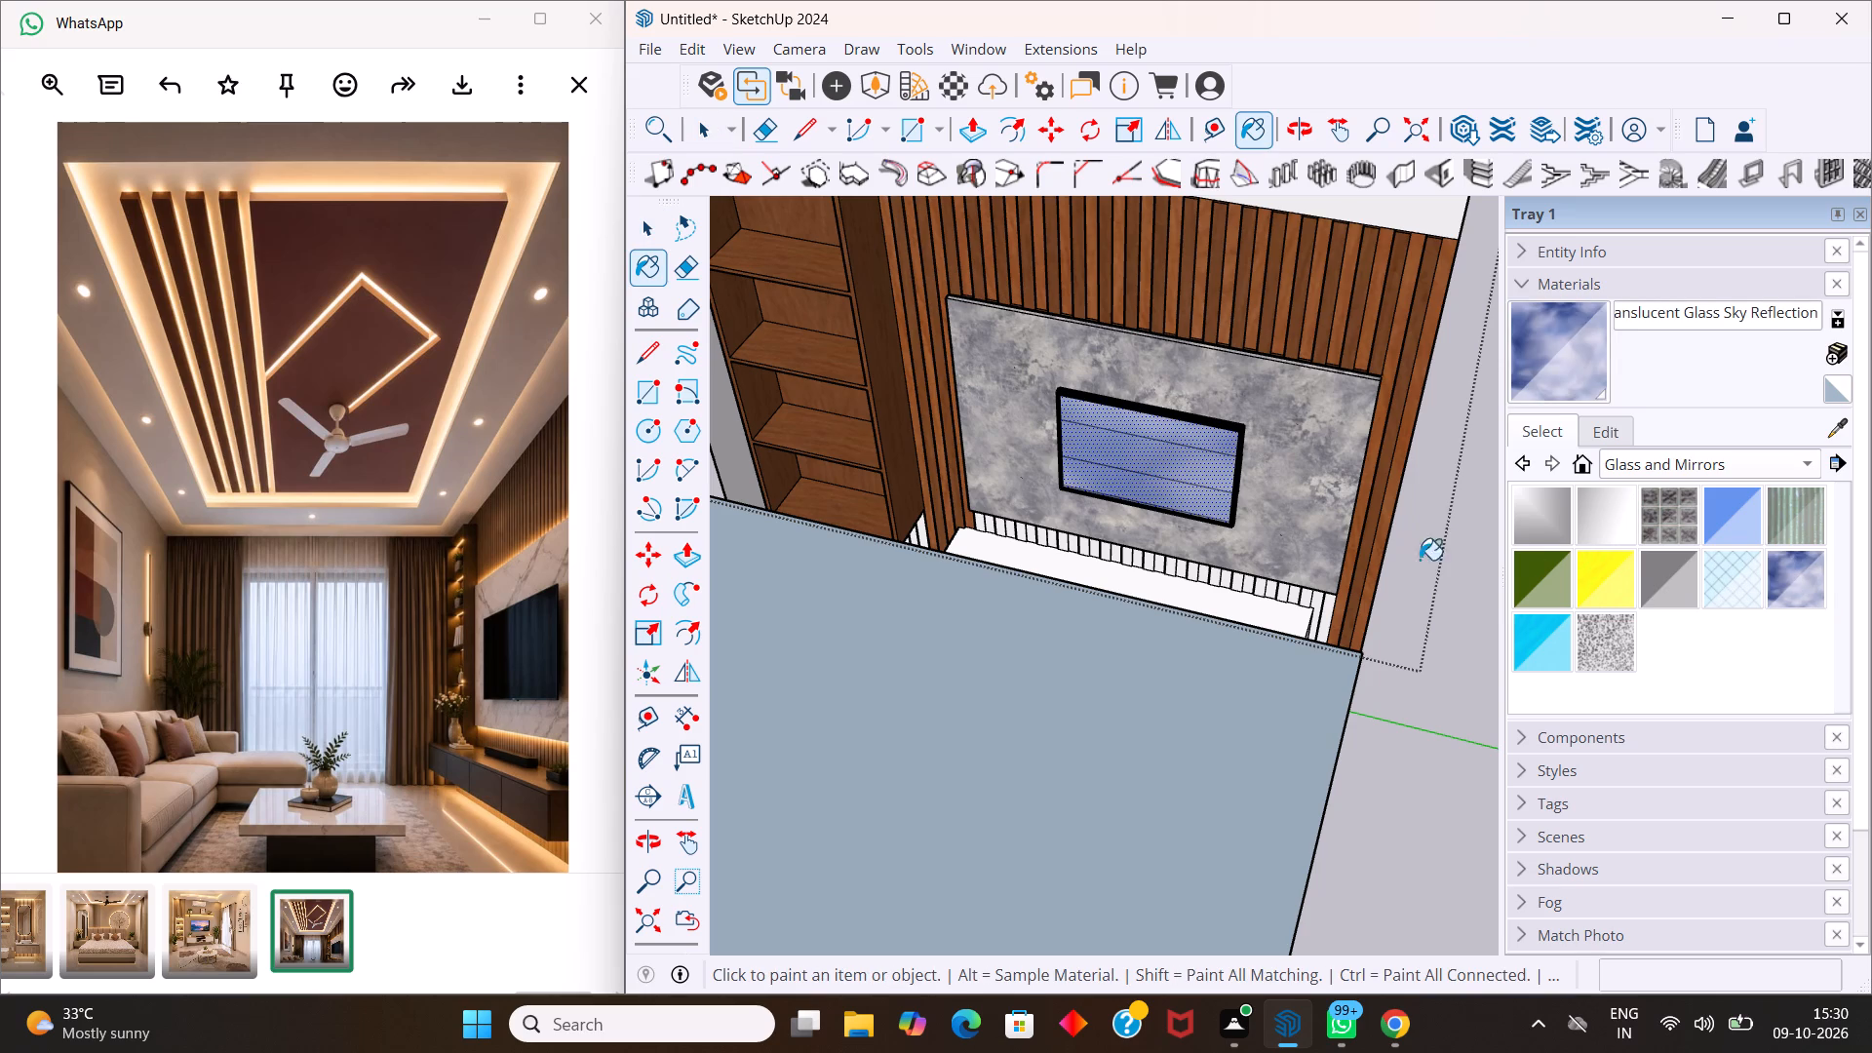
Paint the TV's screen face with Translucent Glass Gray.
left_click(1685, 582)
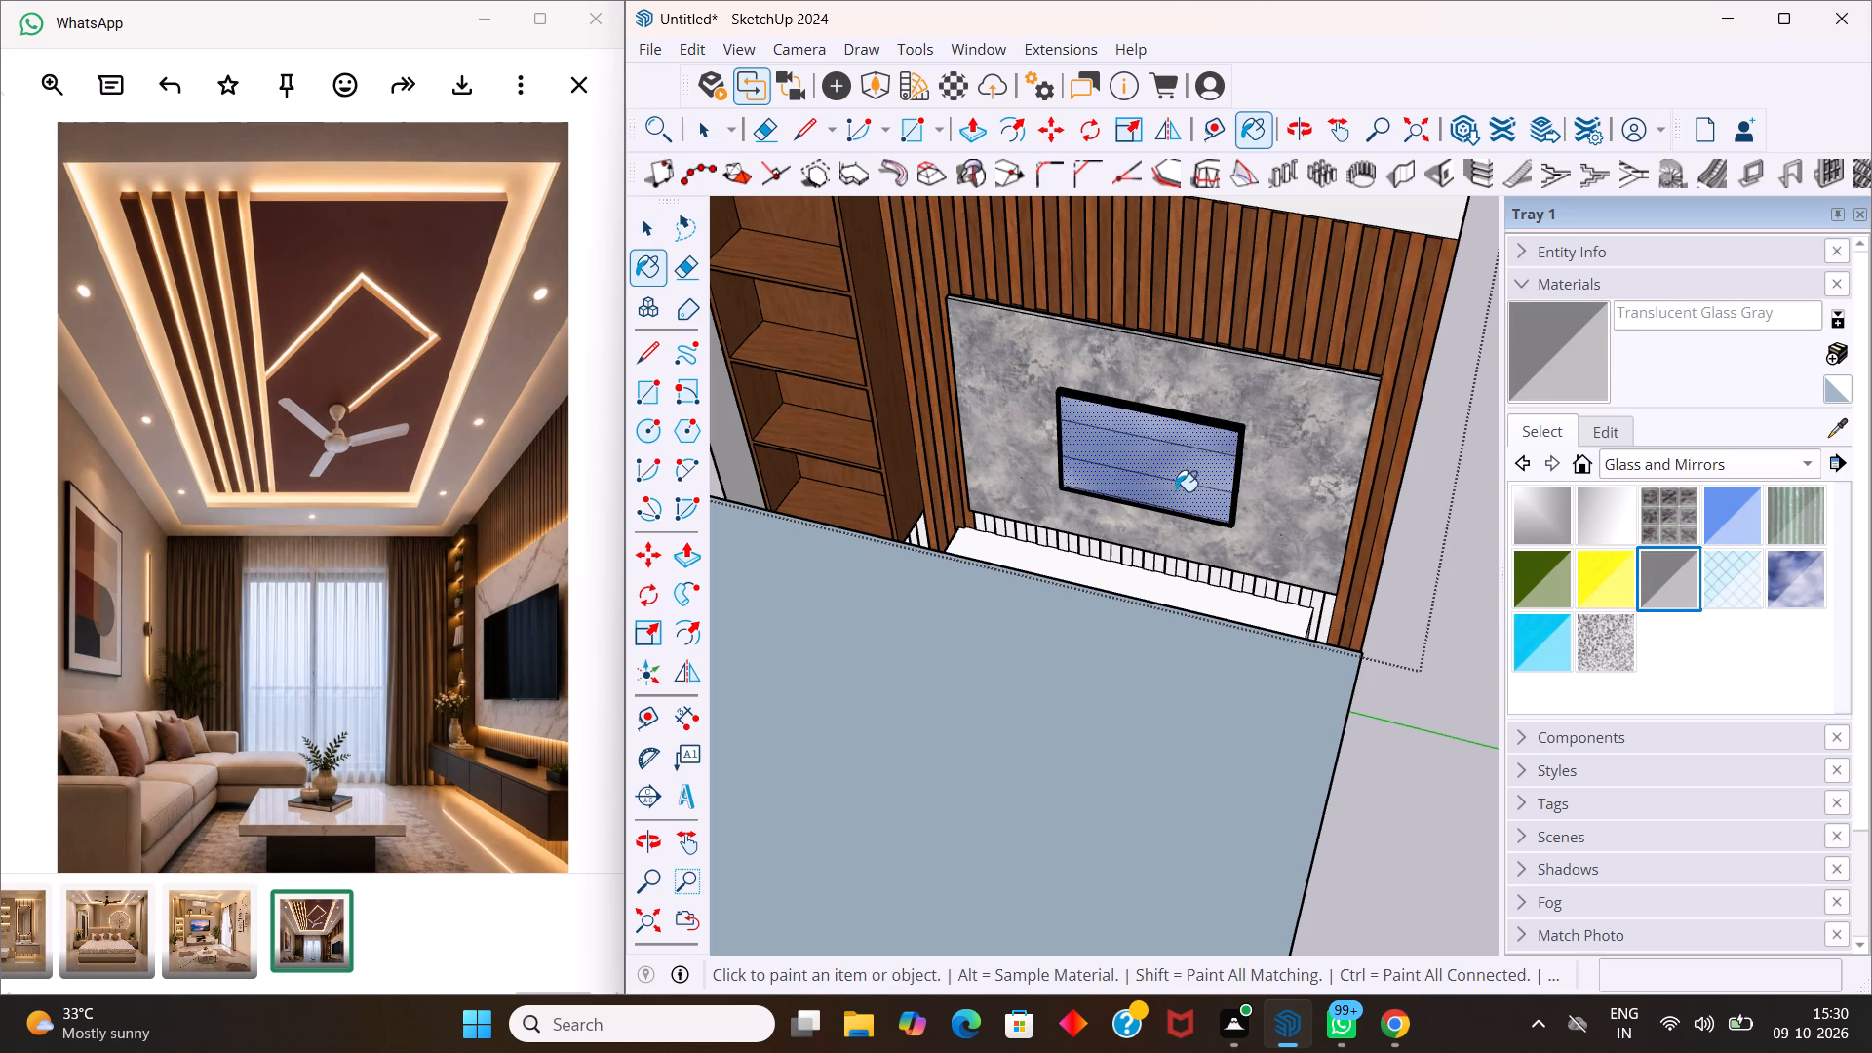
left_click(1172, 489)
key("Escape")
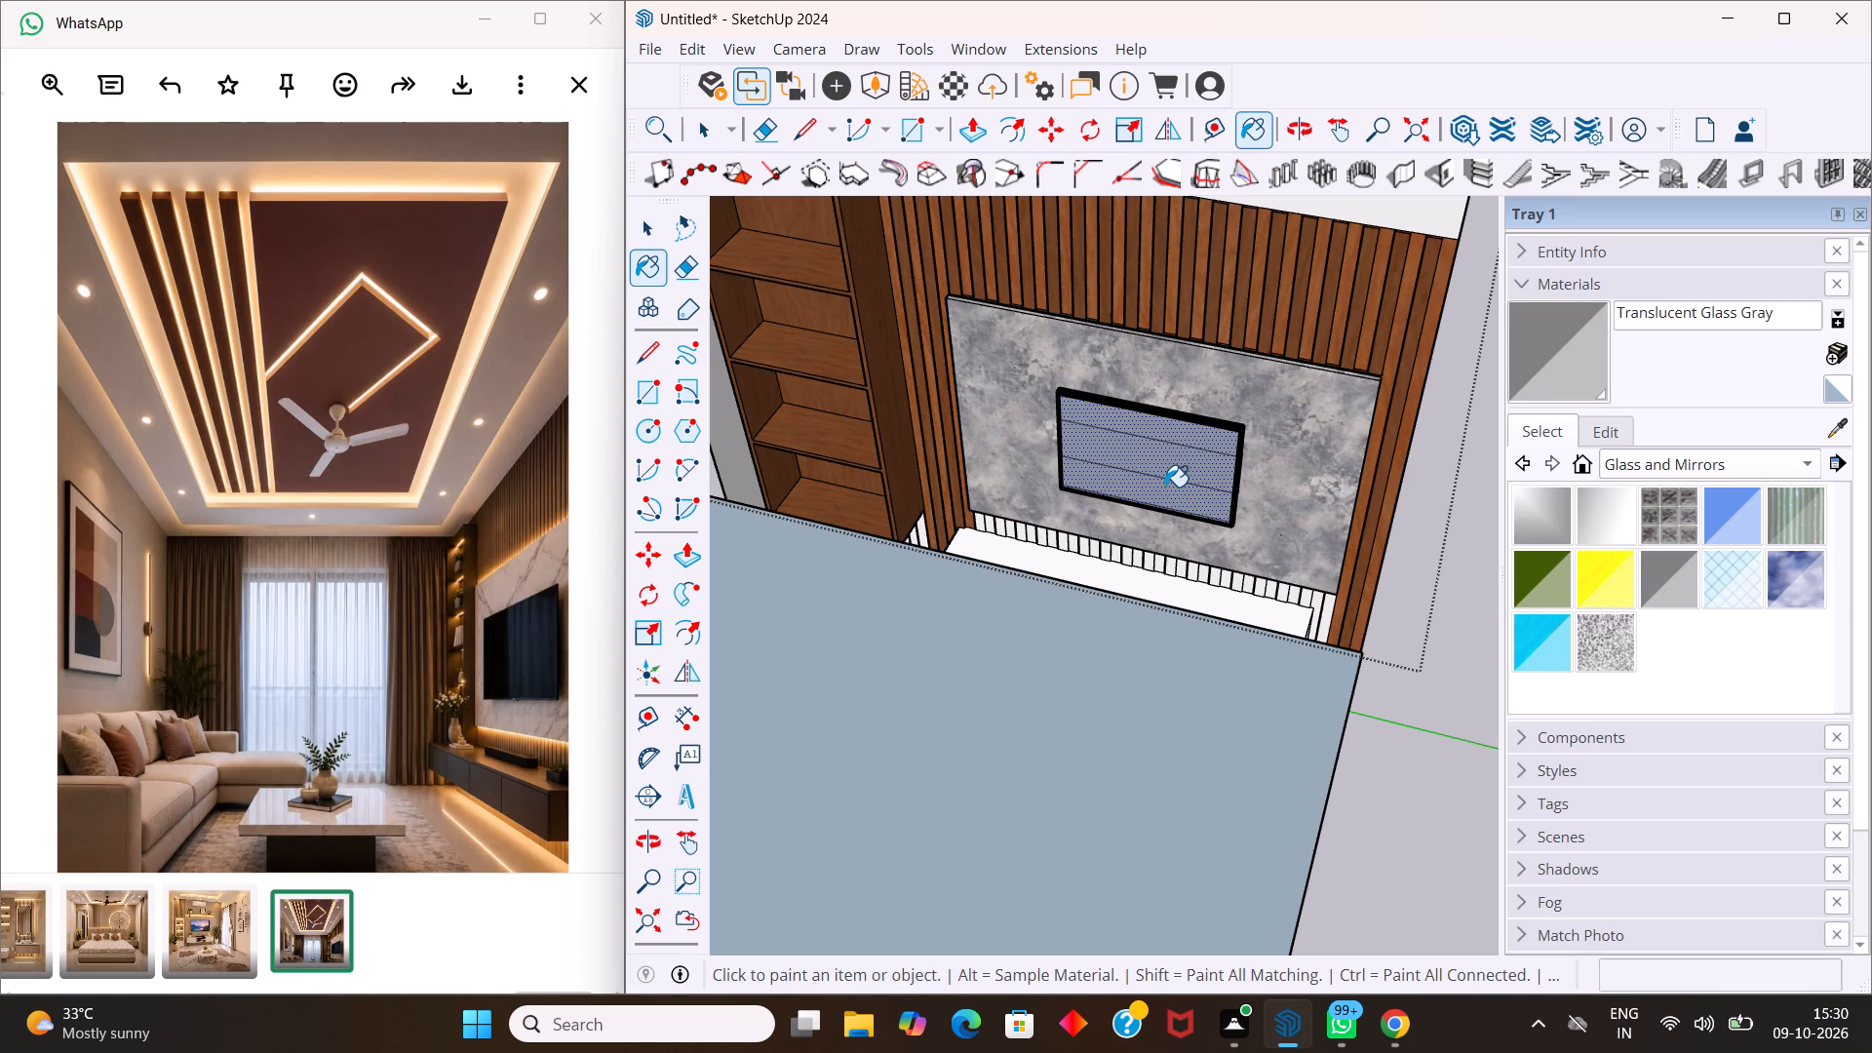
key("space")
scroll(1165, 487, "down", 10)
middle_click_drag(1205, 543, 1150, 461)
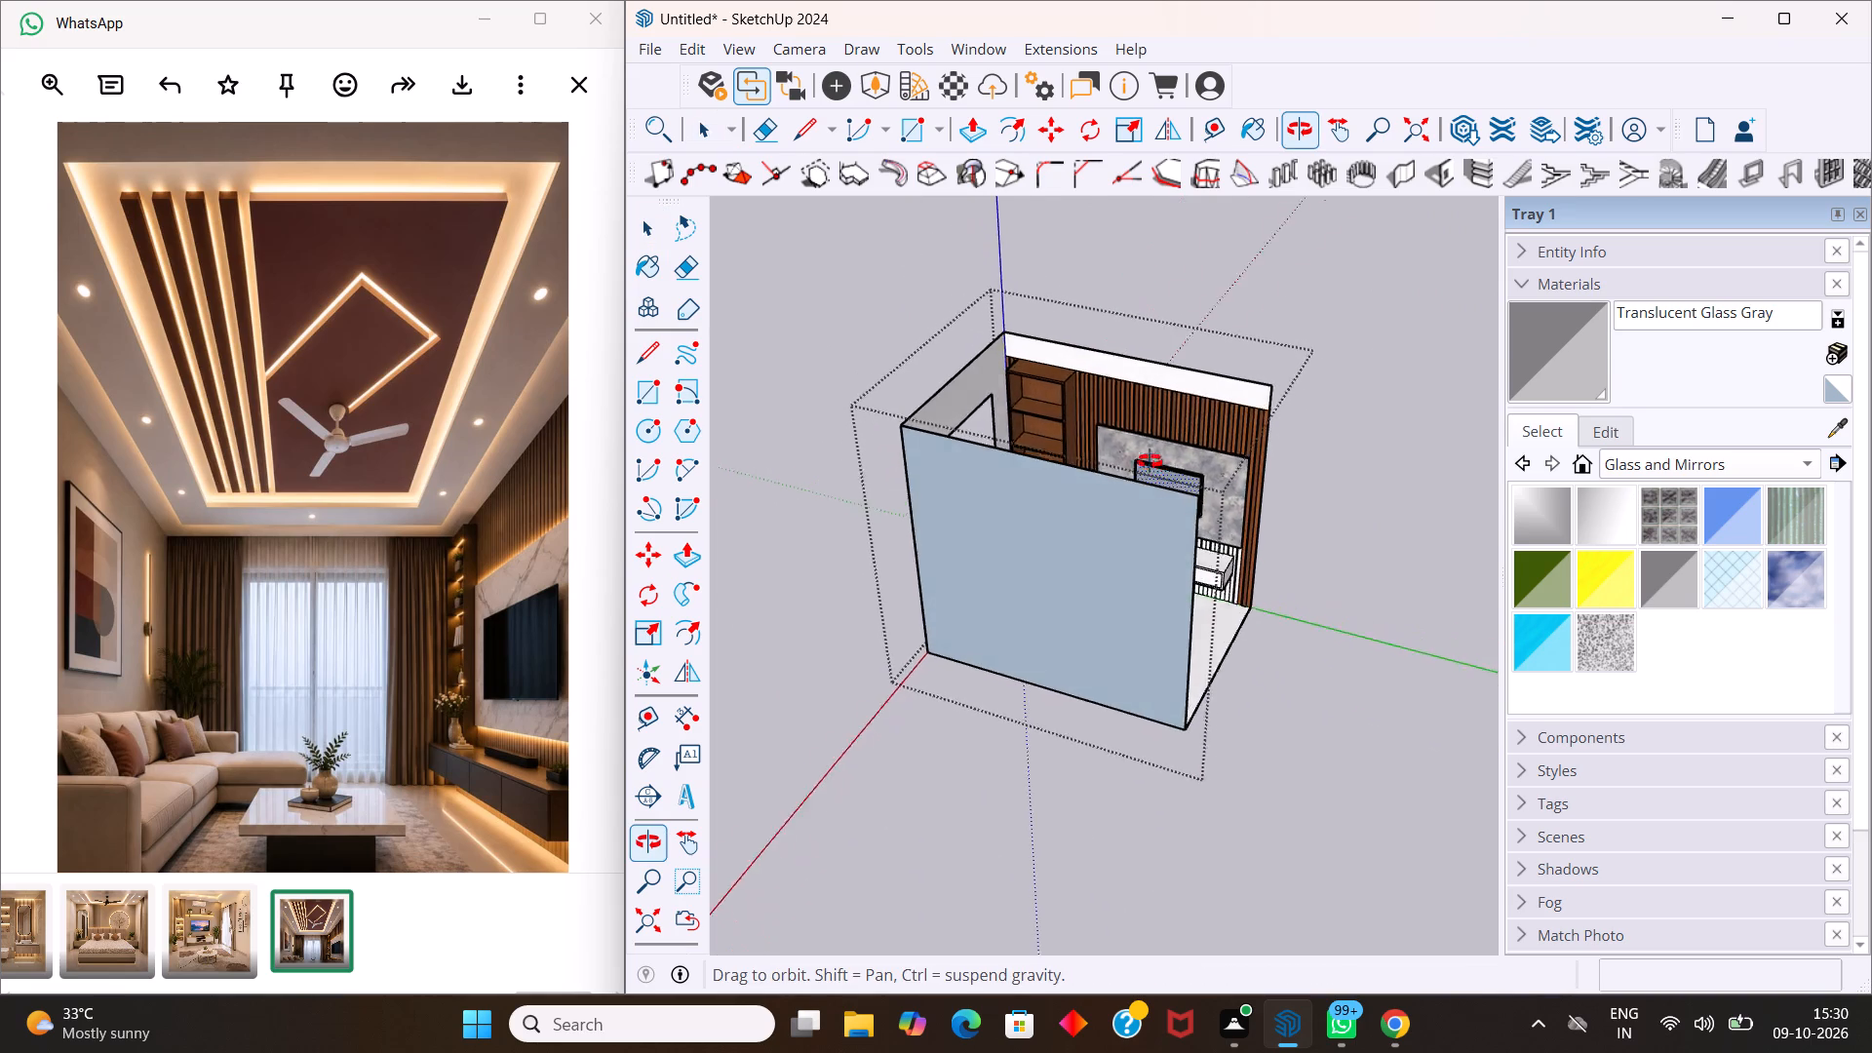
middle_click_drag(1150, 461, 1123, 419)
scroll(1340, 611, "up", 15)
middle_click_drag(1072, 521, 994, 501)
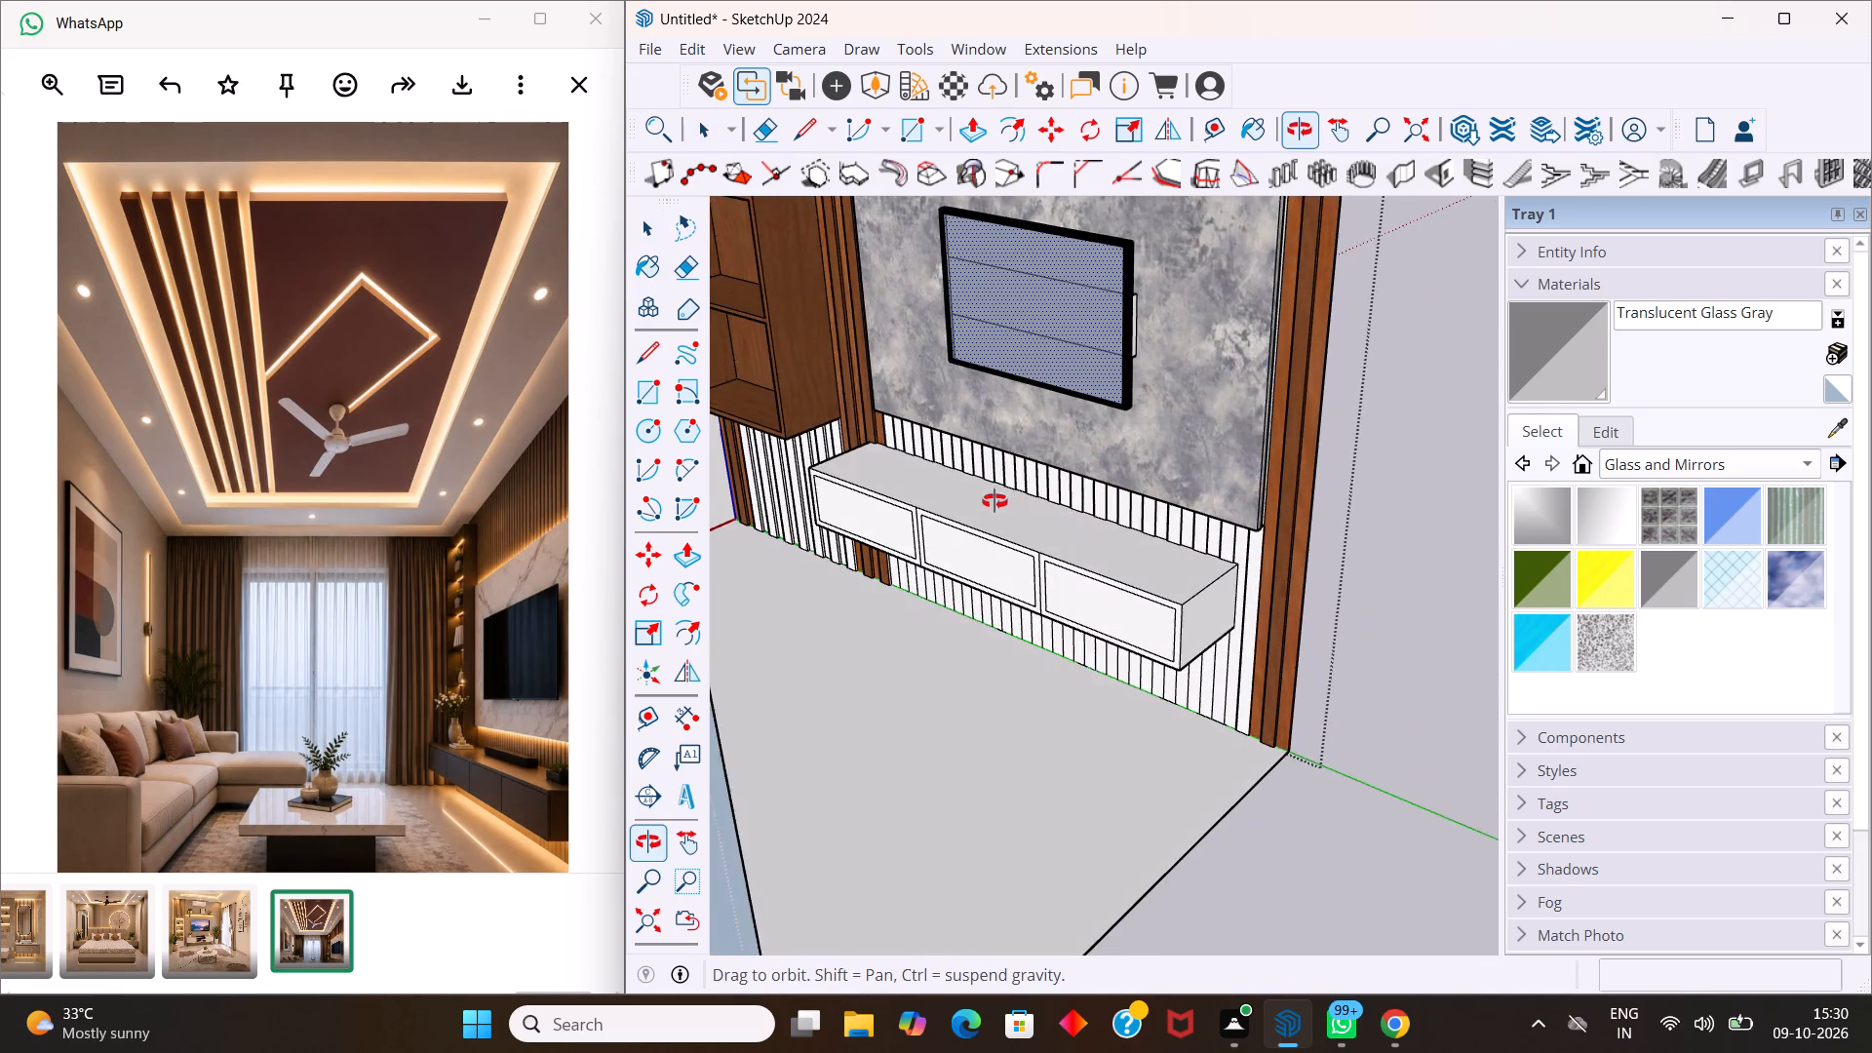
Paint the slat beside the outer wood column, farthest from the shelf unit, with Wood Veneer 01, including its narrow side and top faces.
middle_click_drag(994, 501, 979, 494)
left_click(1636, 471)
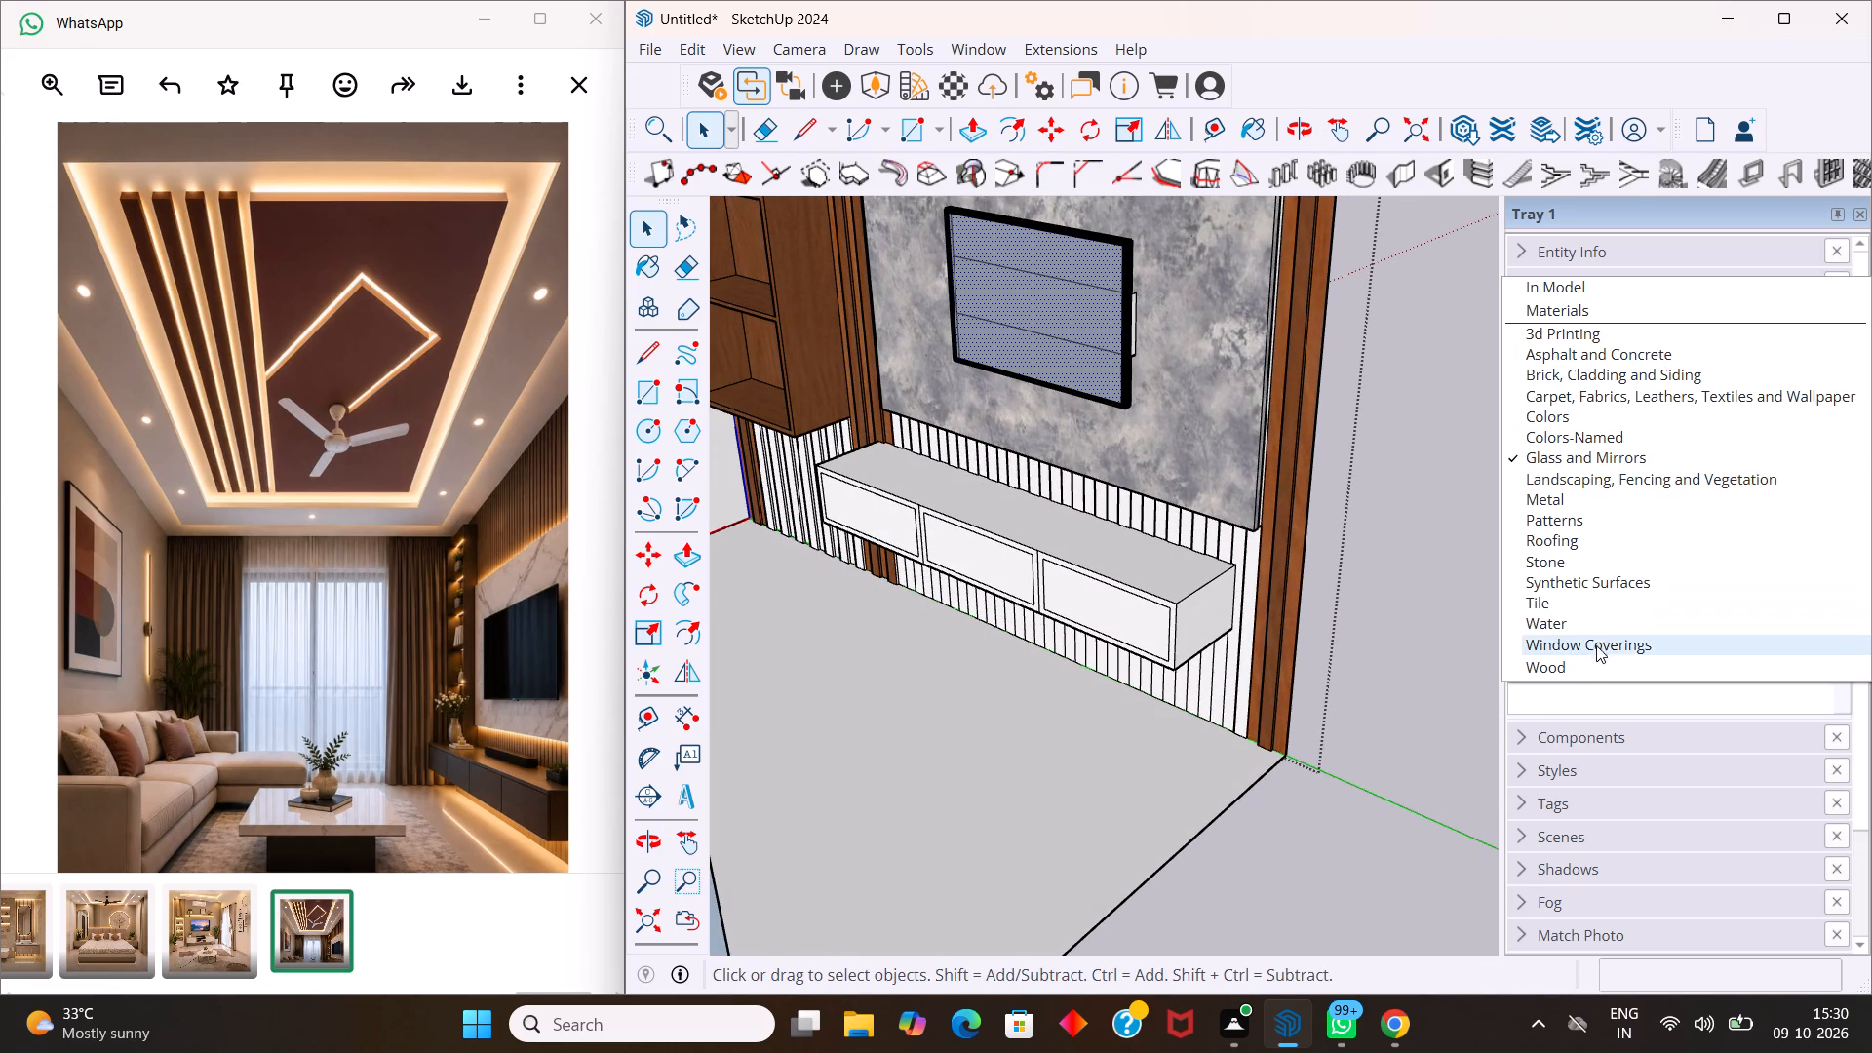
left_click(1579, 674)
left_click(1543, 644)
scroll(1296, 566, "up", 2)
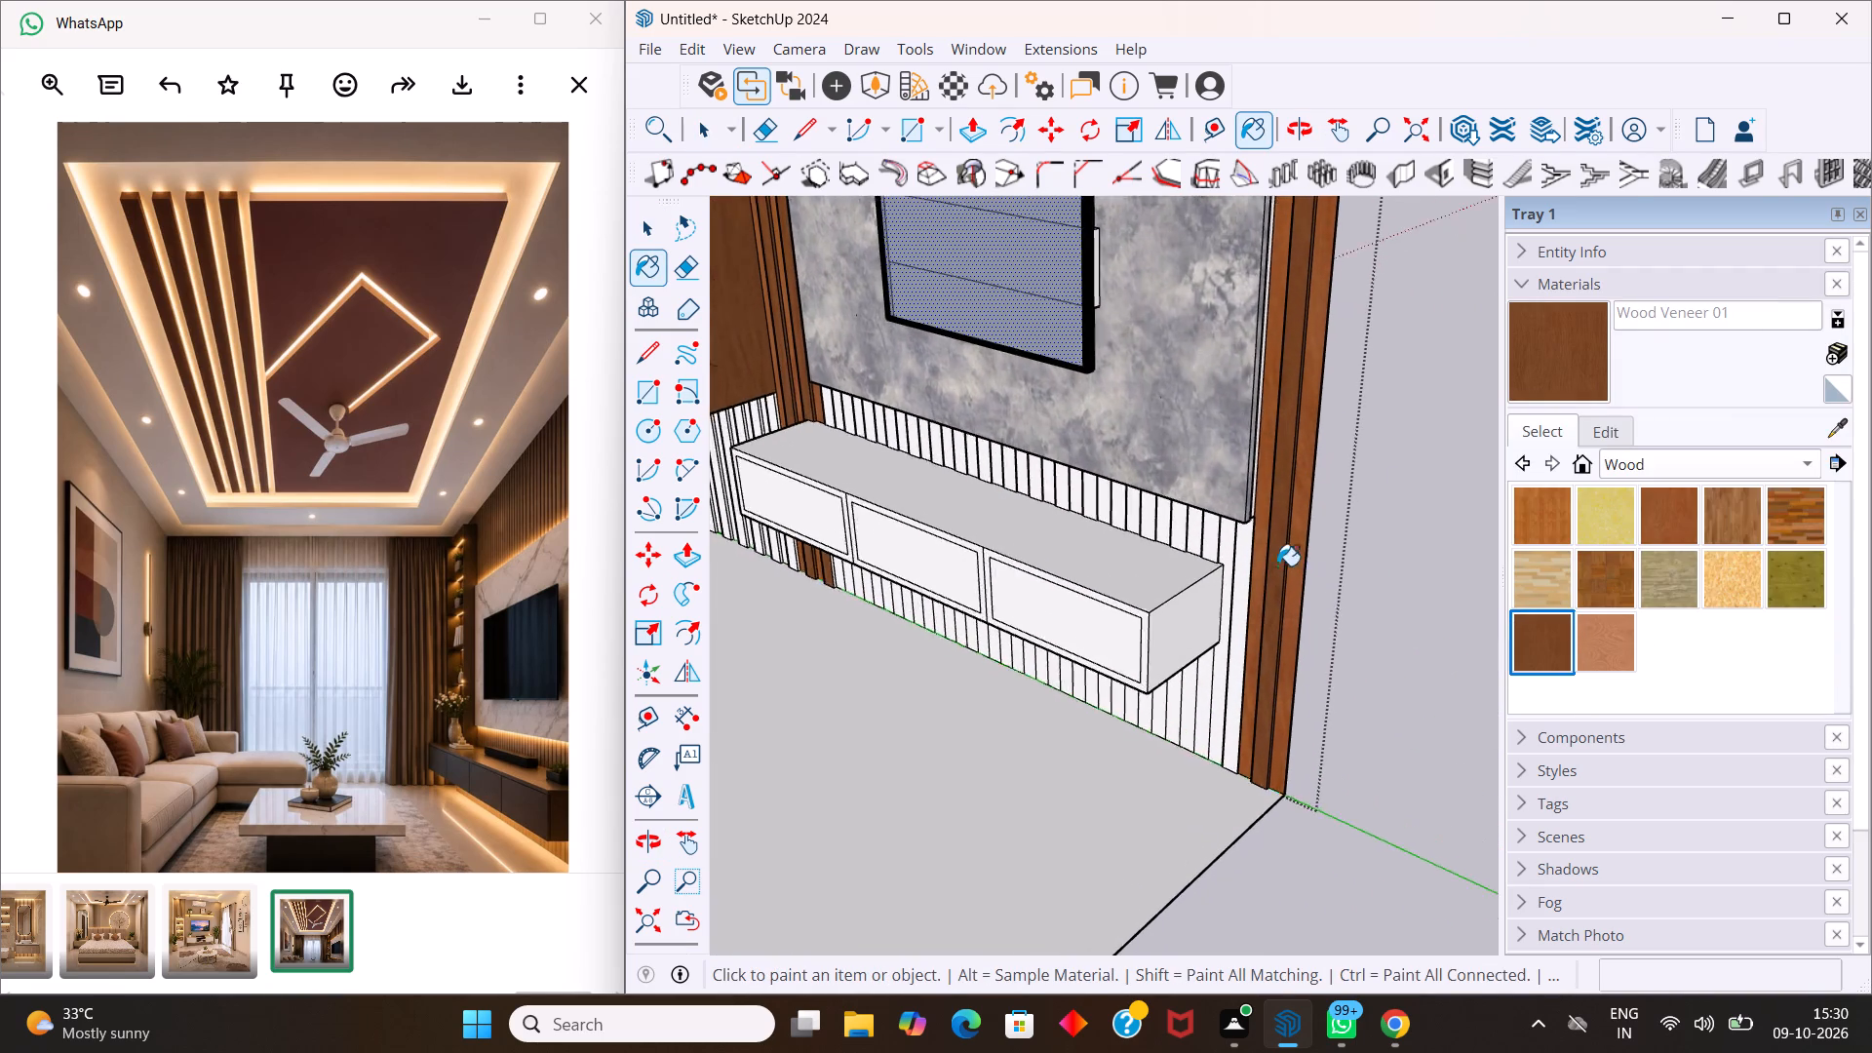
scroll(1277, 565, "up", 9)
left_click(1231, 545)
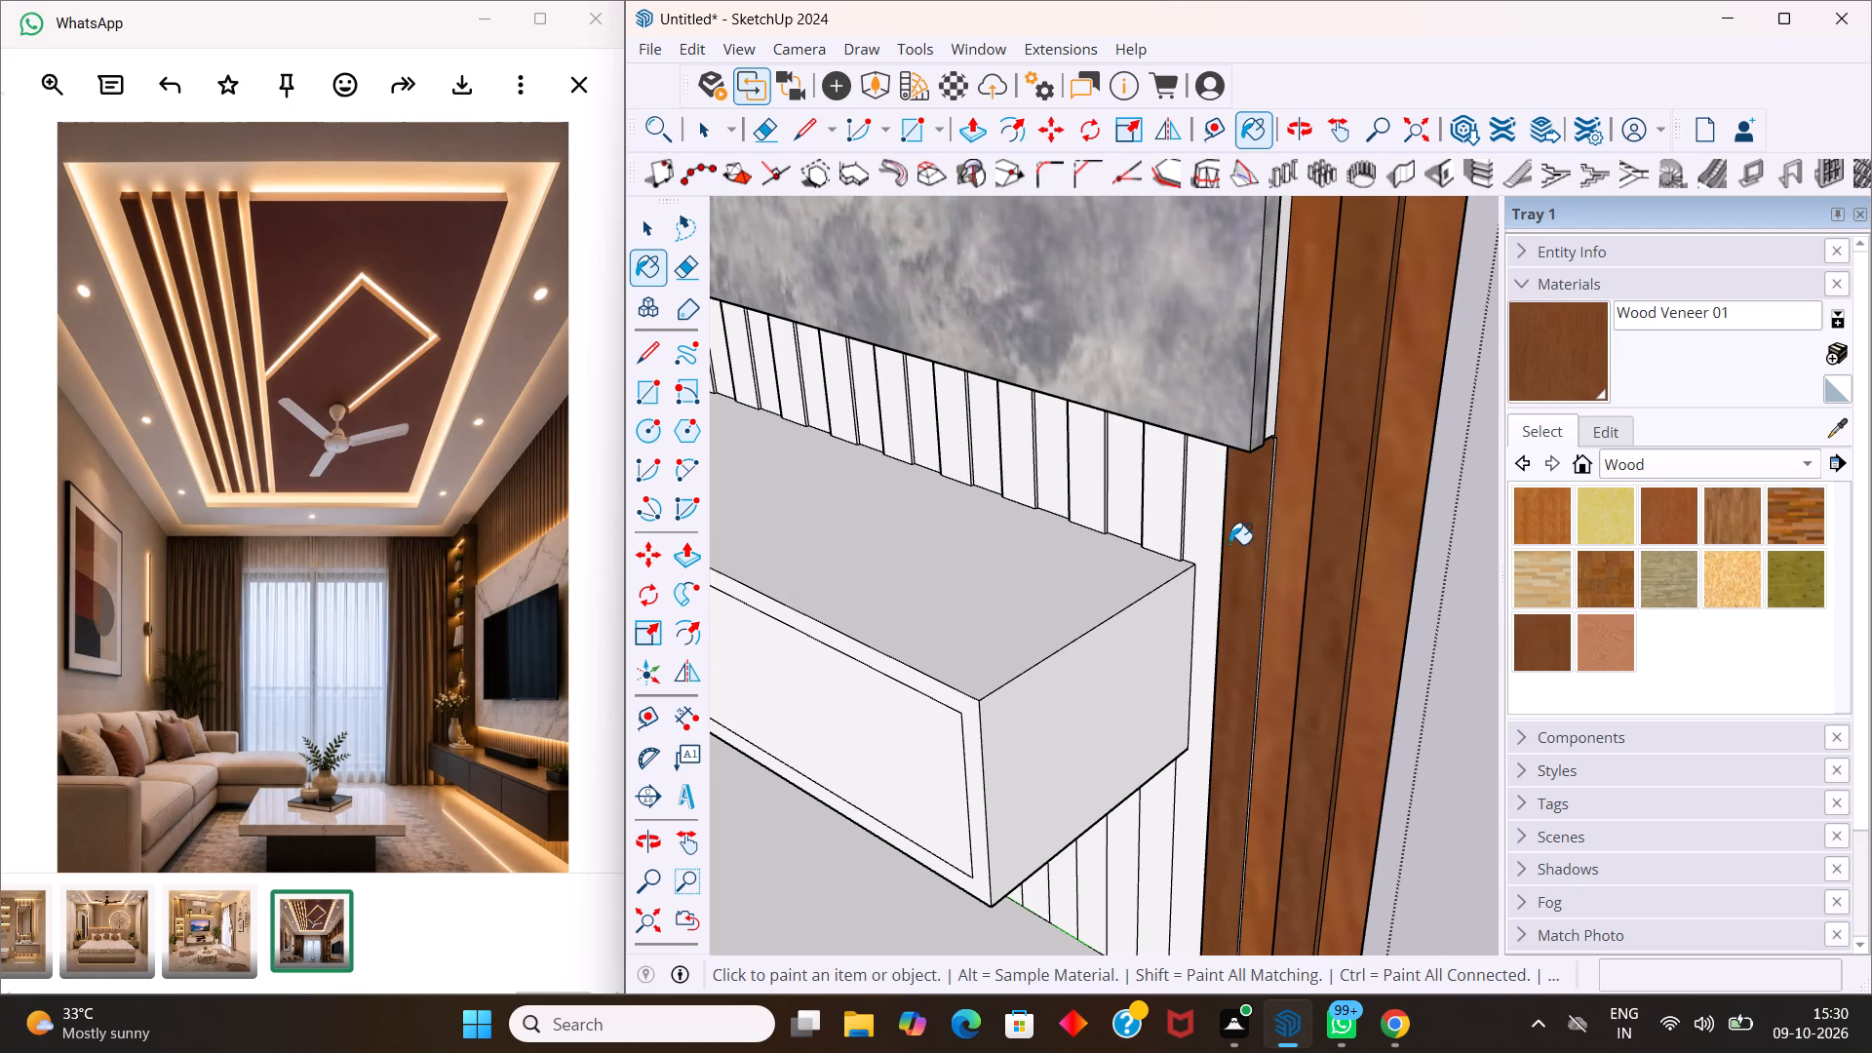
scroll(1270, 549, "up", 8)
middle_click_drag(1263, 541, 1078, 475)
scroll(1079, 476, "up", 1)
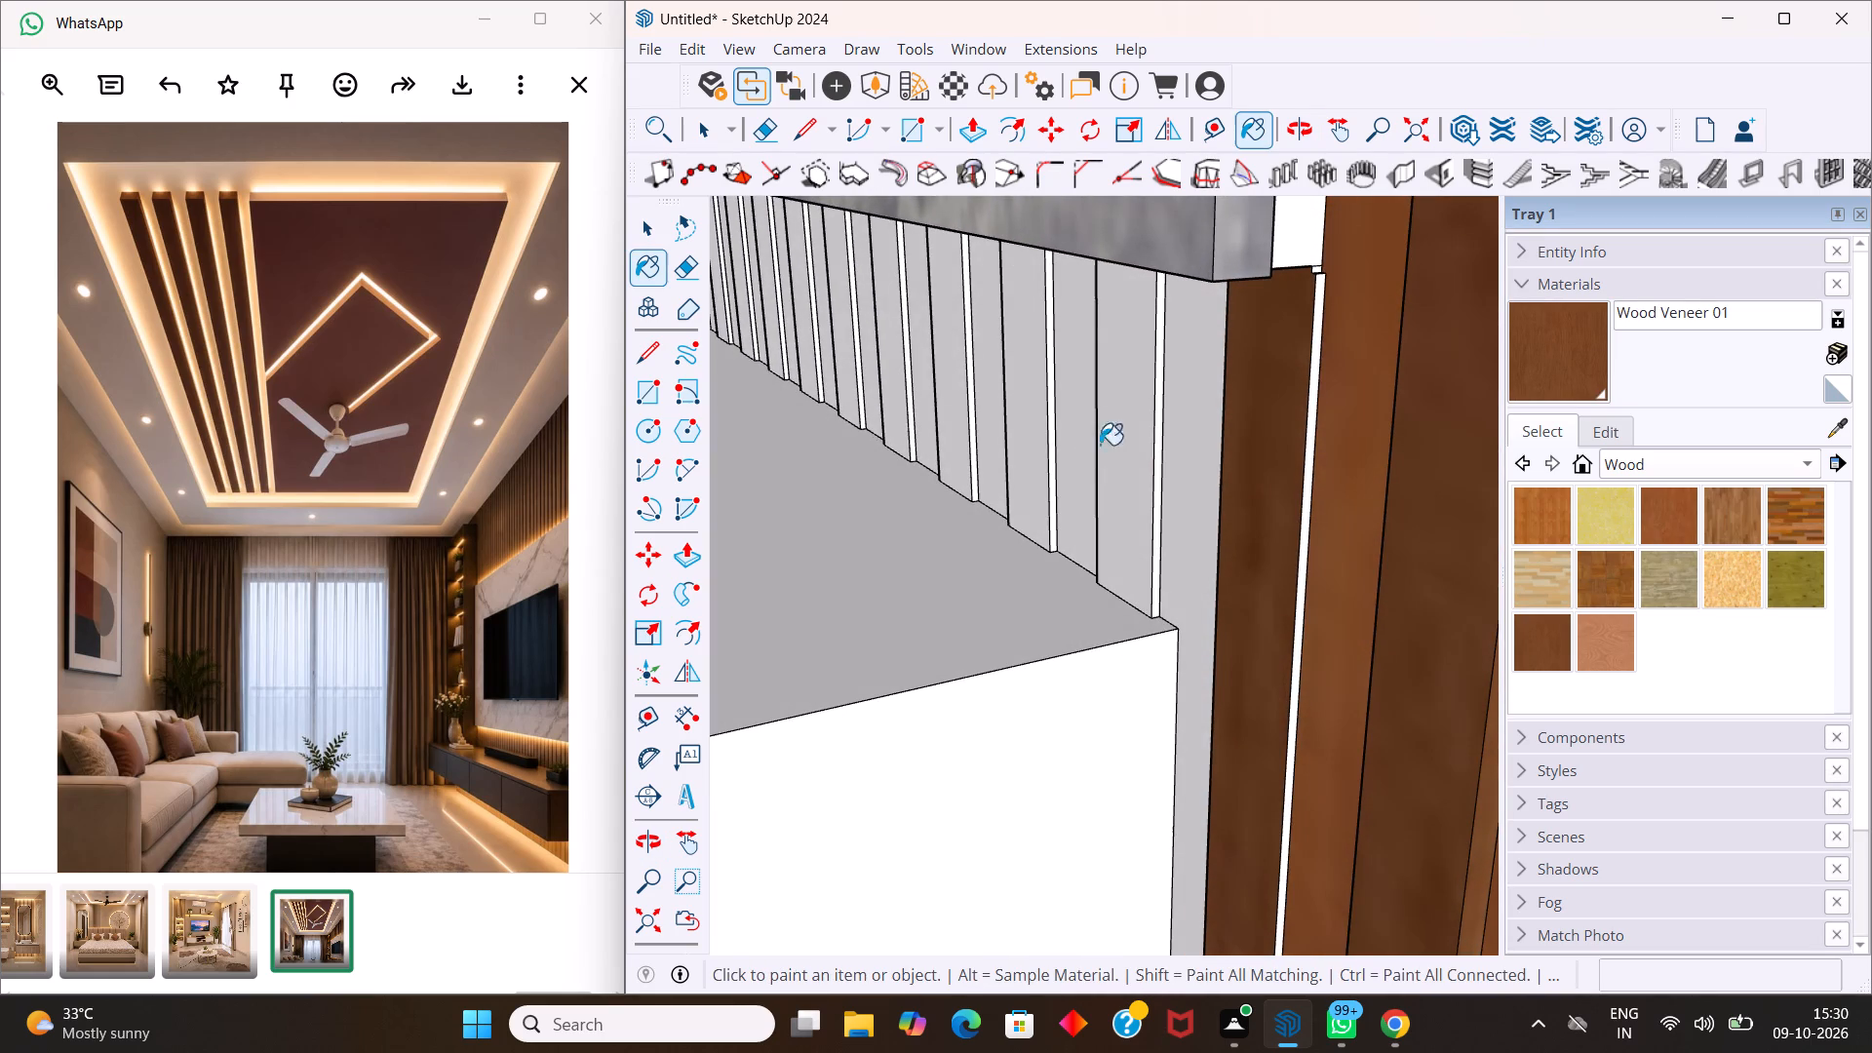
left_click(1308, 440)
scroll(1341, 342, "up", 3)
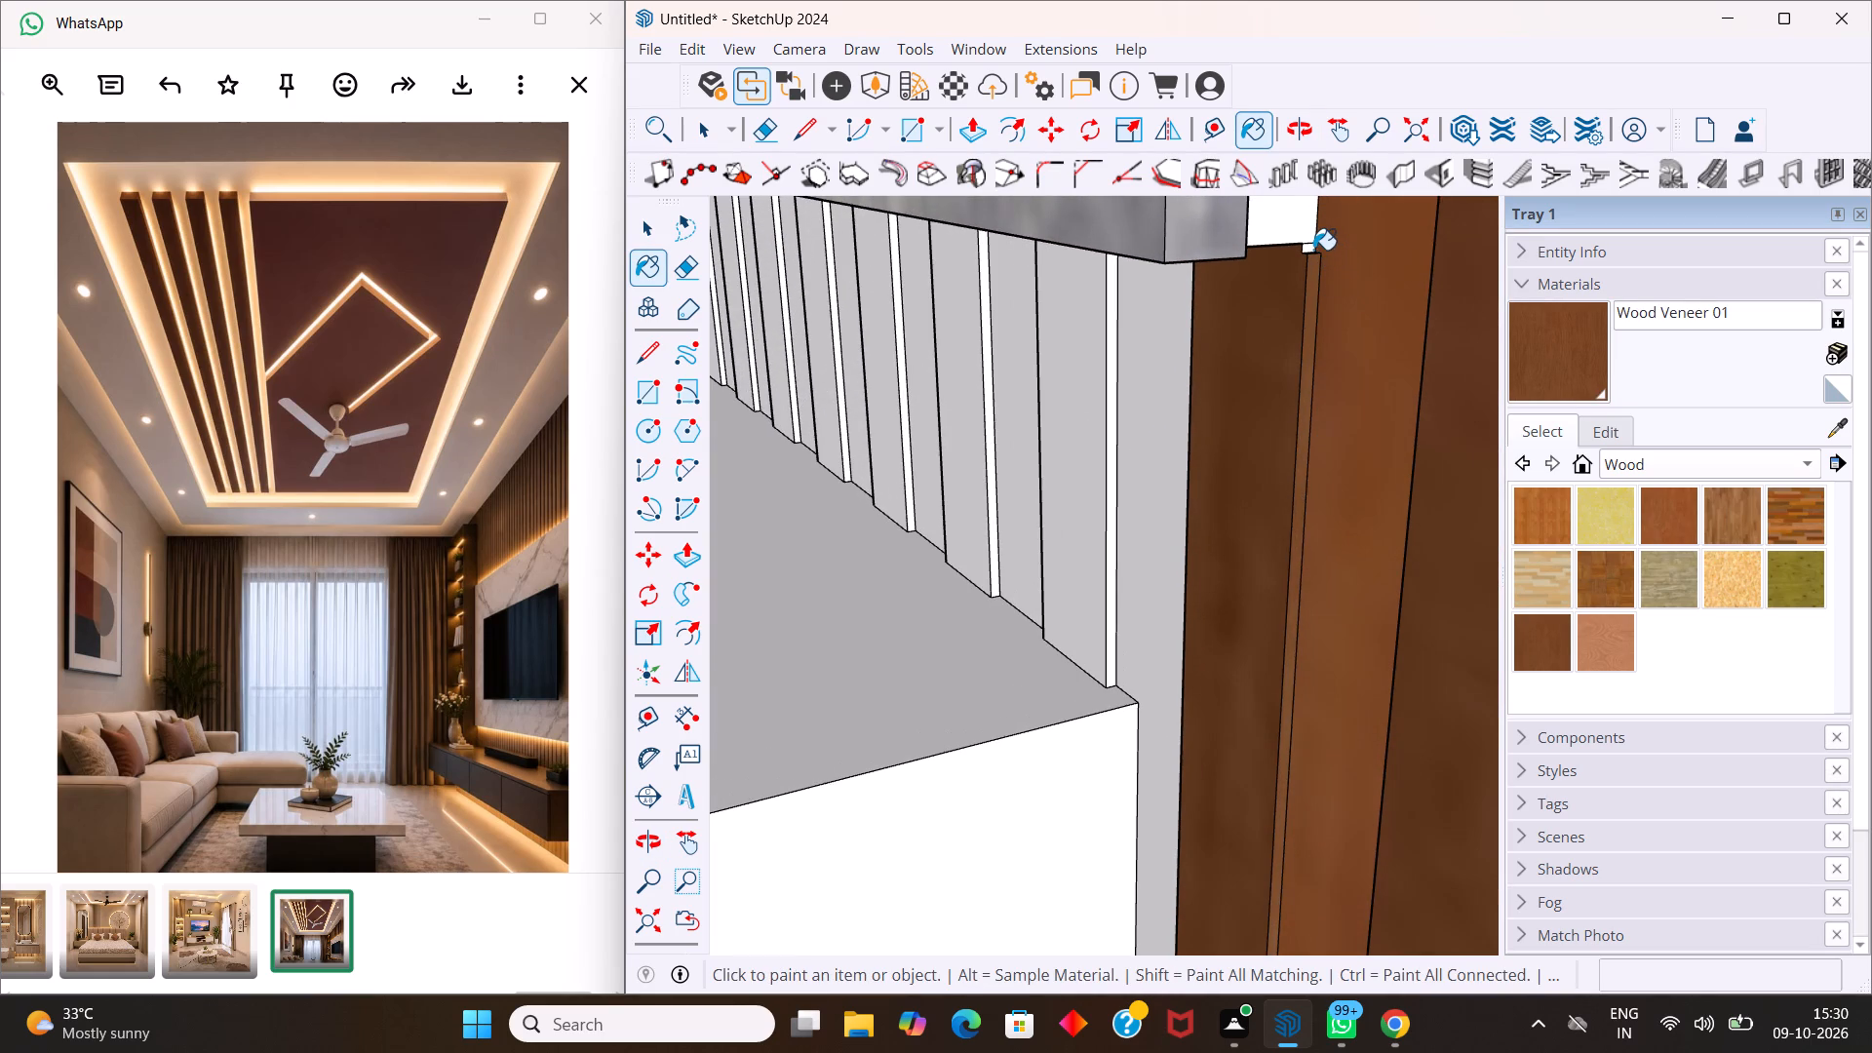
left_click(1312, 250)
Paint the front and side faces of the four slats above the console nearest the outer wood column with Wood Veneer 01.
left_click(1089, 397)
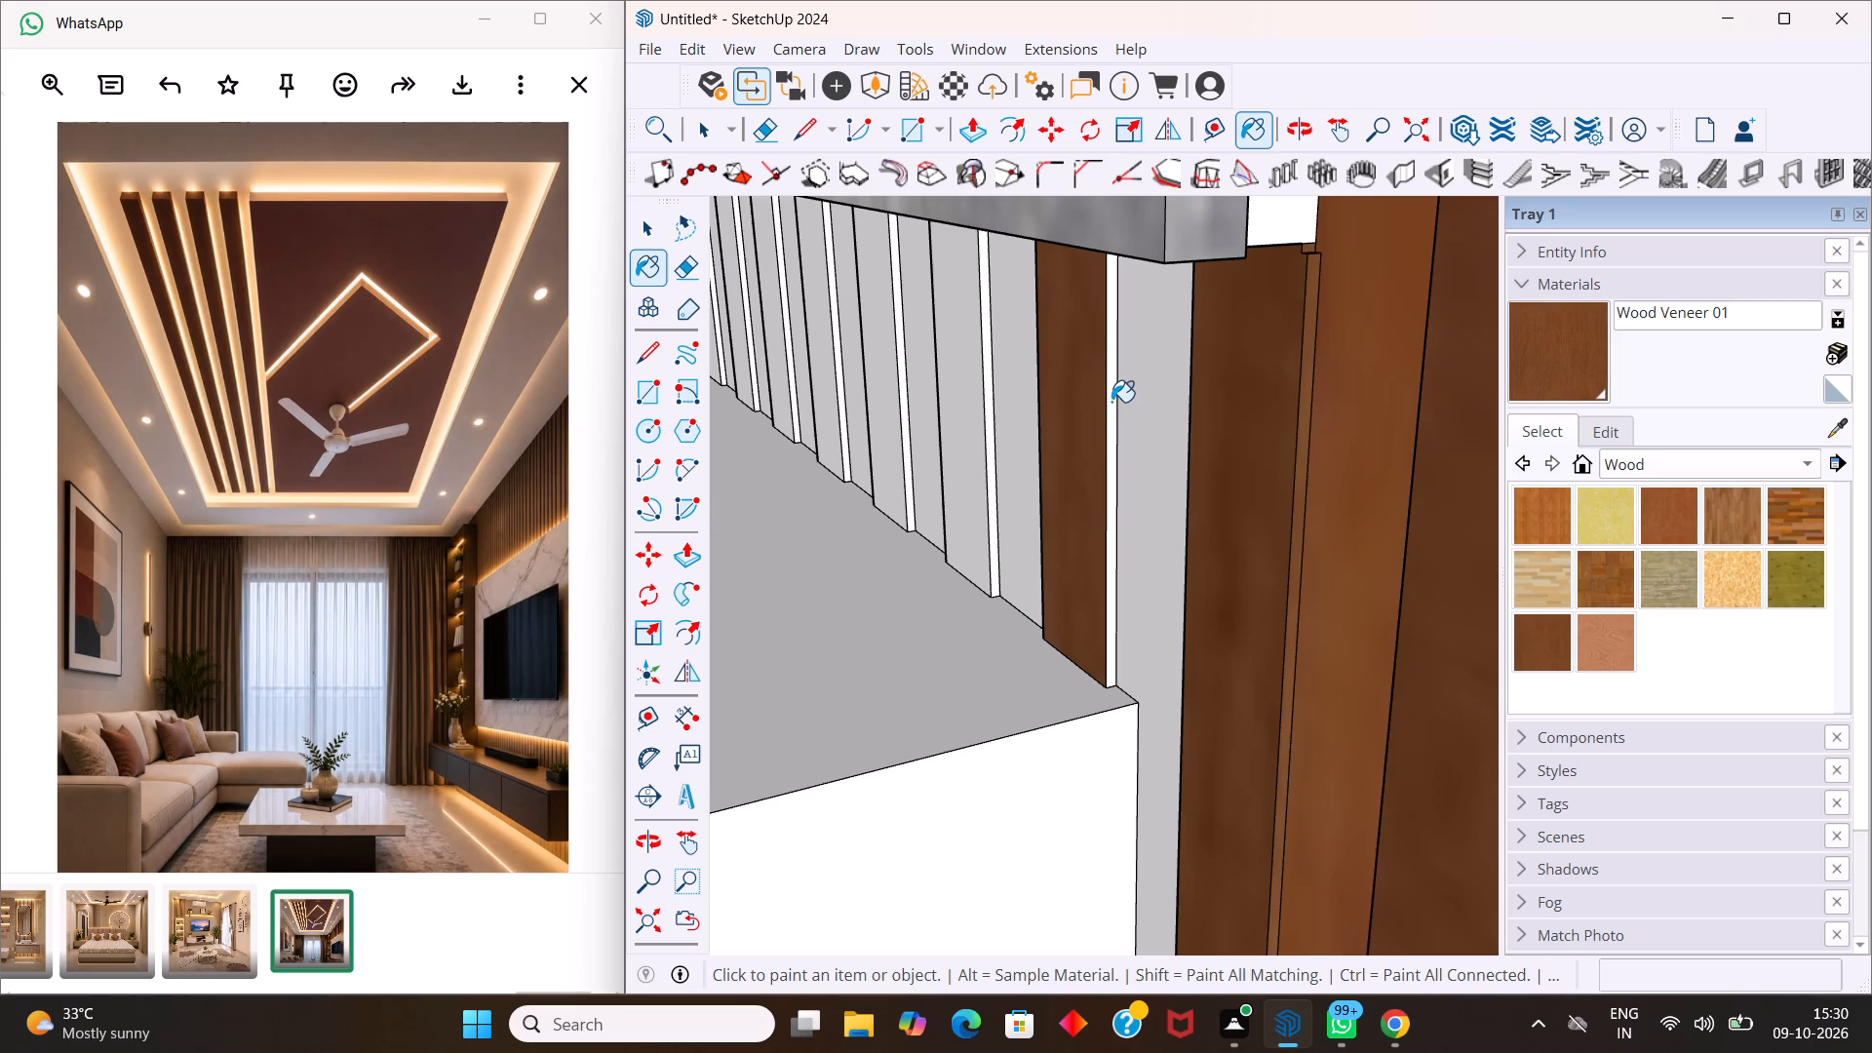
left_click(1111, 402)
left_click(985, 414)
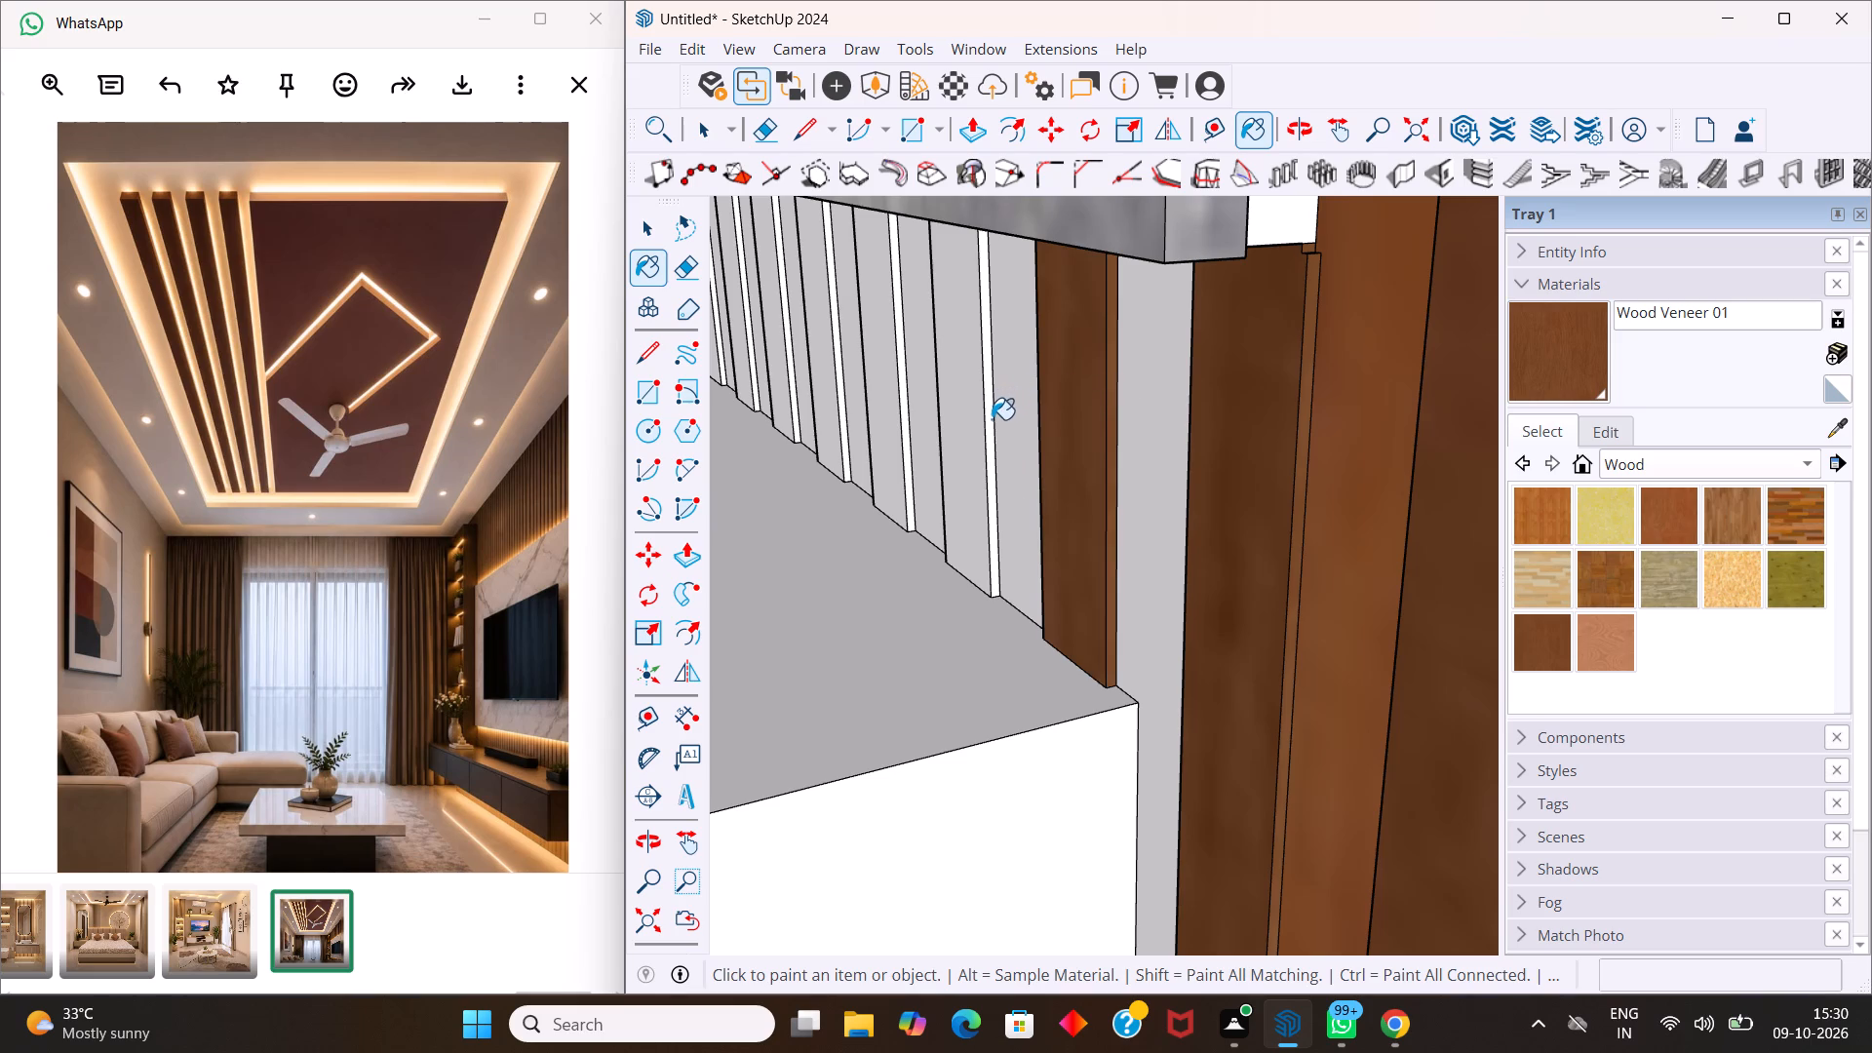
left_click(993, 420)
left_click(978, 433)
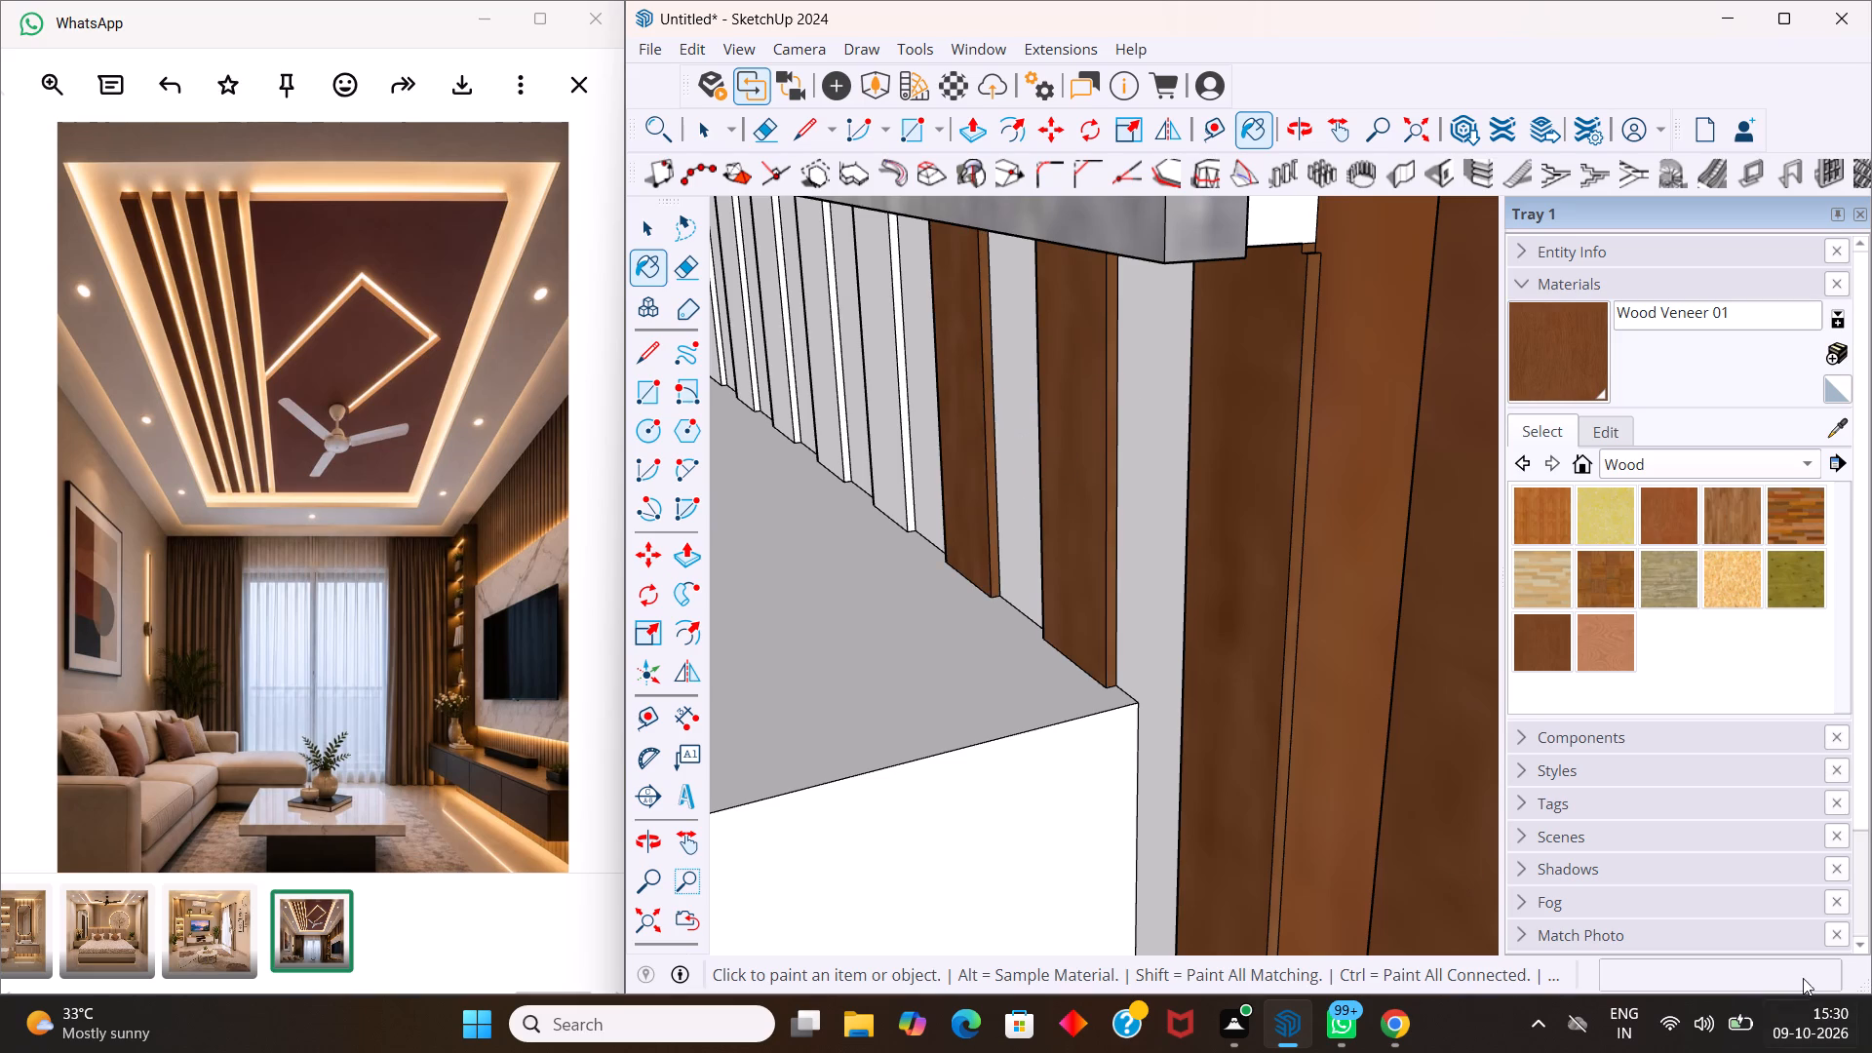
left_click(817, 390)
left_click(841, 390)
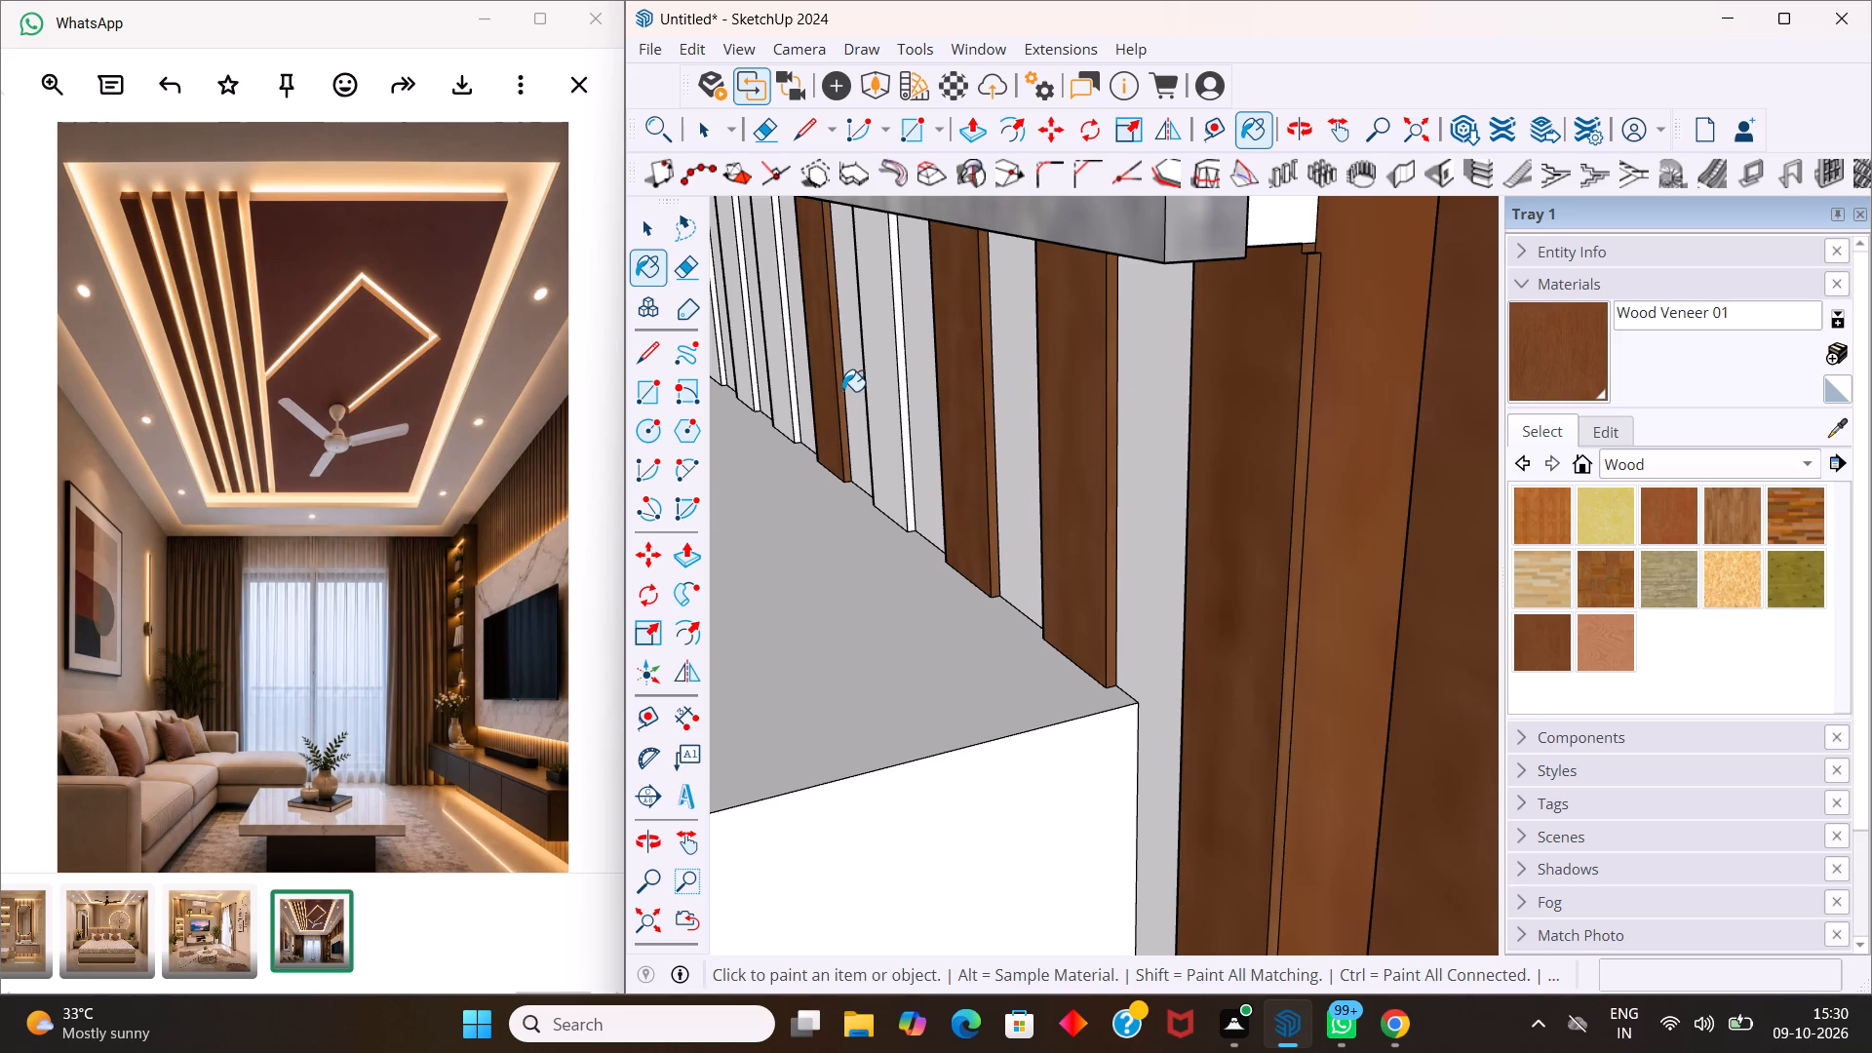
left_click(868, 401)
left_click(903, 398)
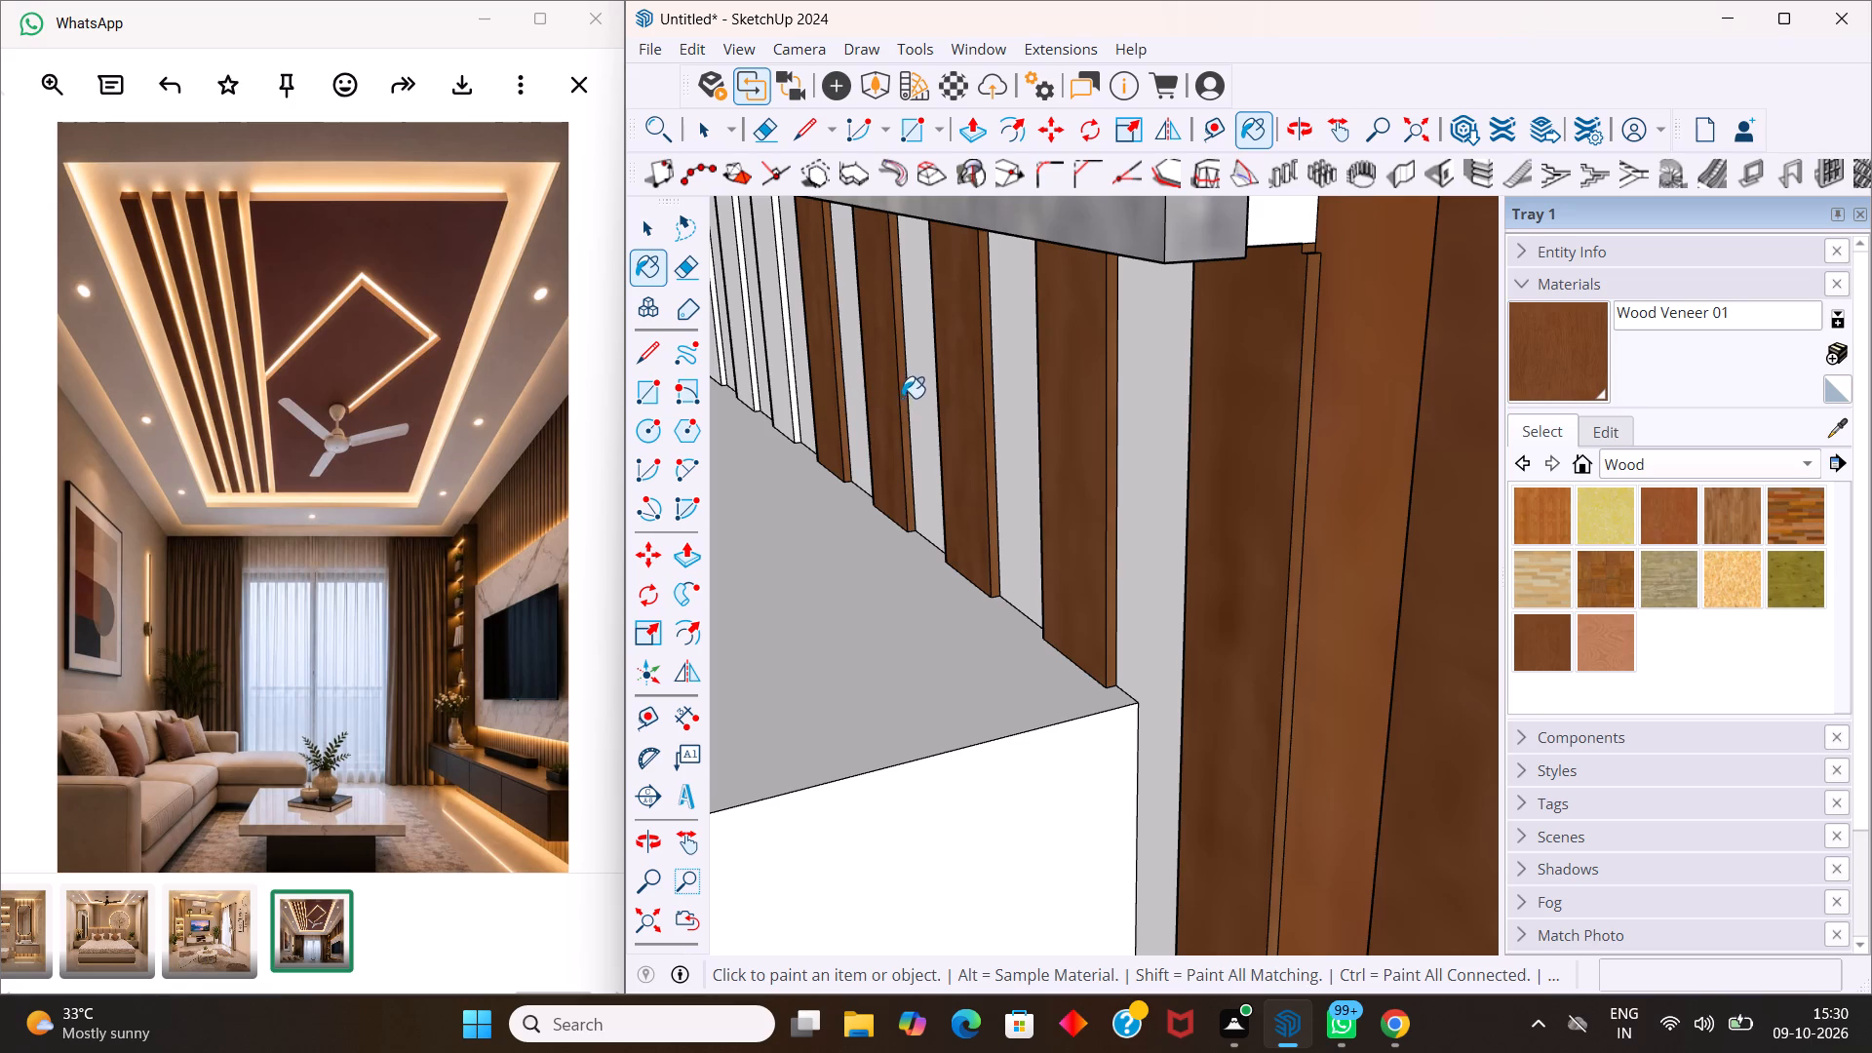
Paint the next two slats above the console, moving toward the shelf unit, with Wood Veneer 01.
left_click(782, 375)
left_click(789, 371)
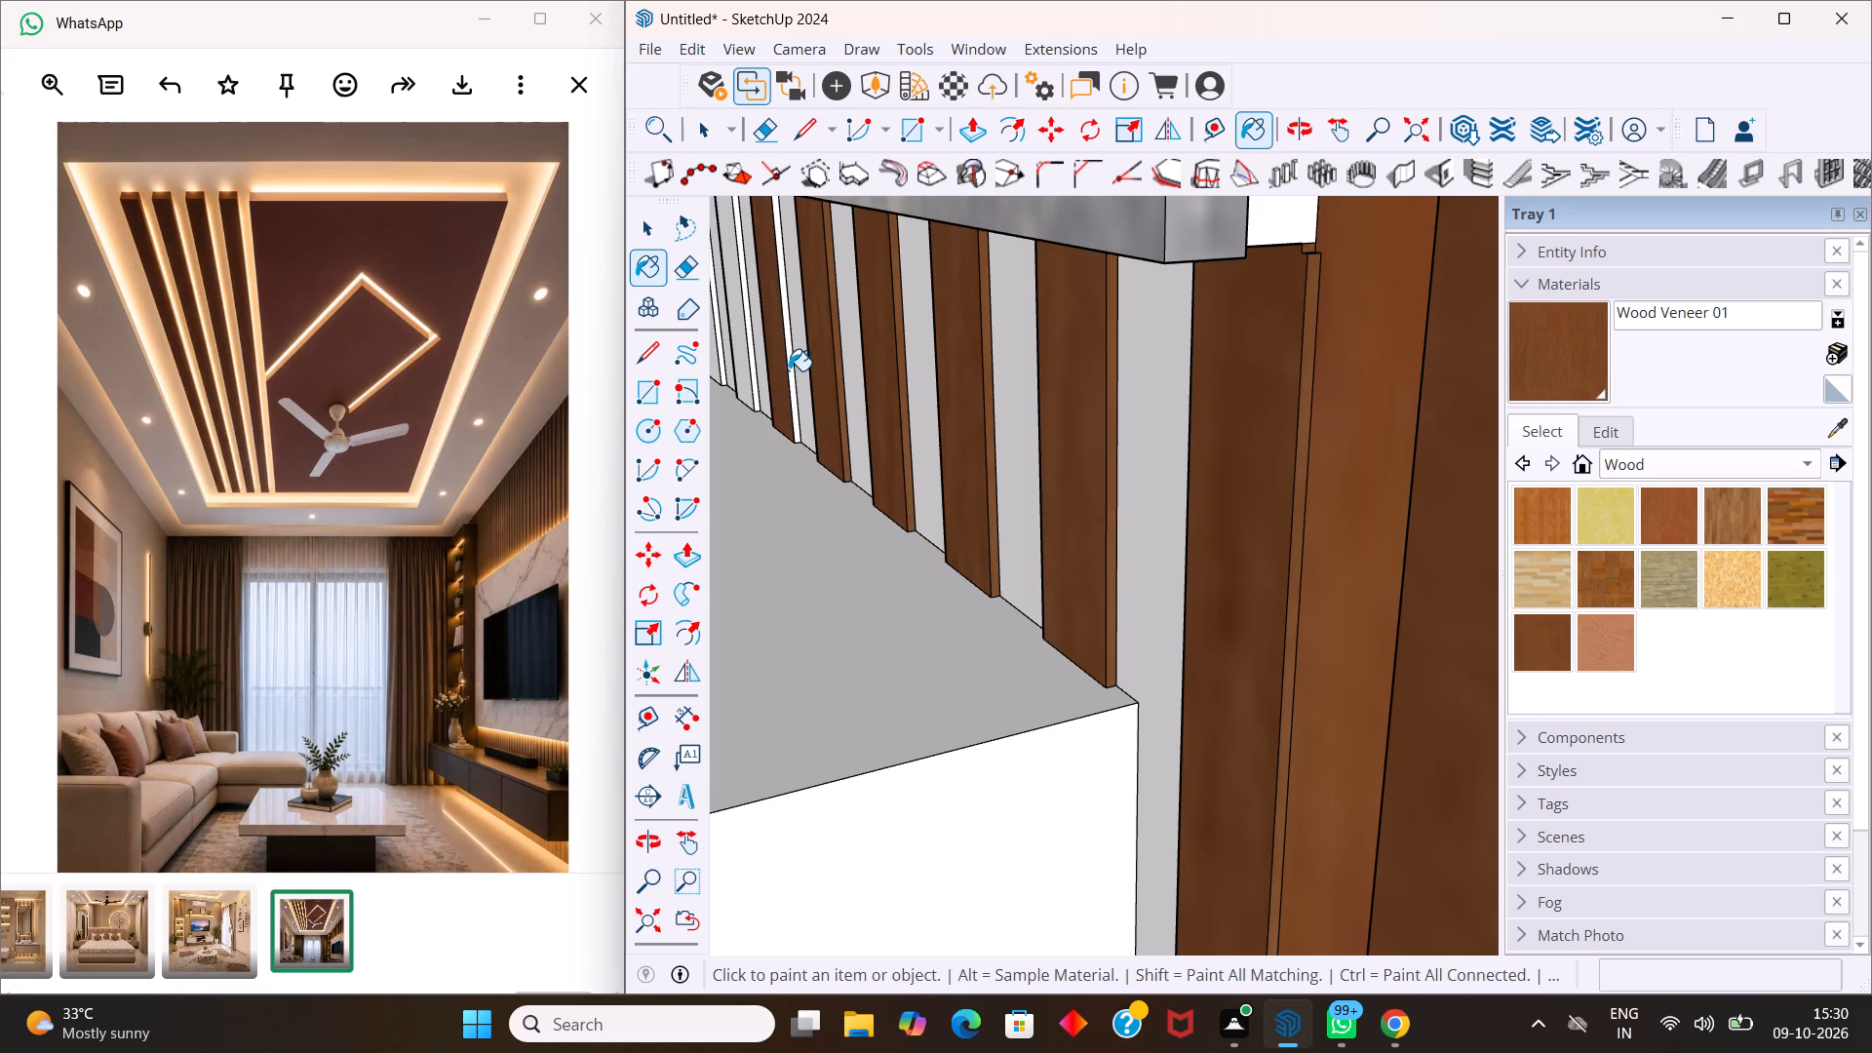
left_click(745, 367)
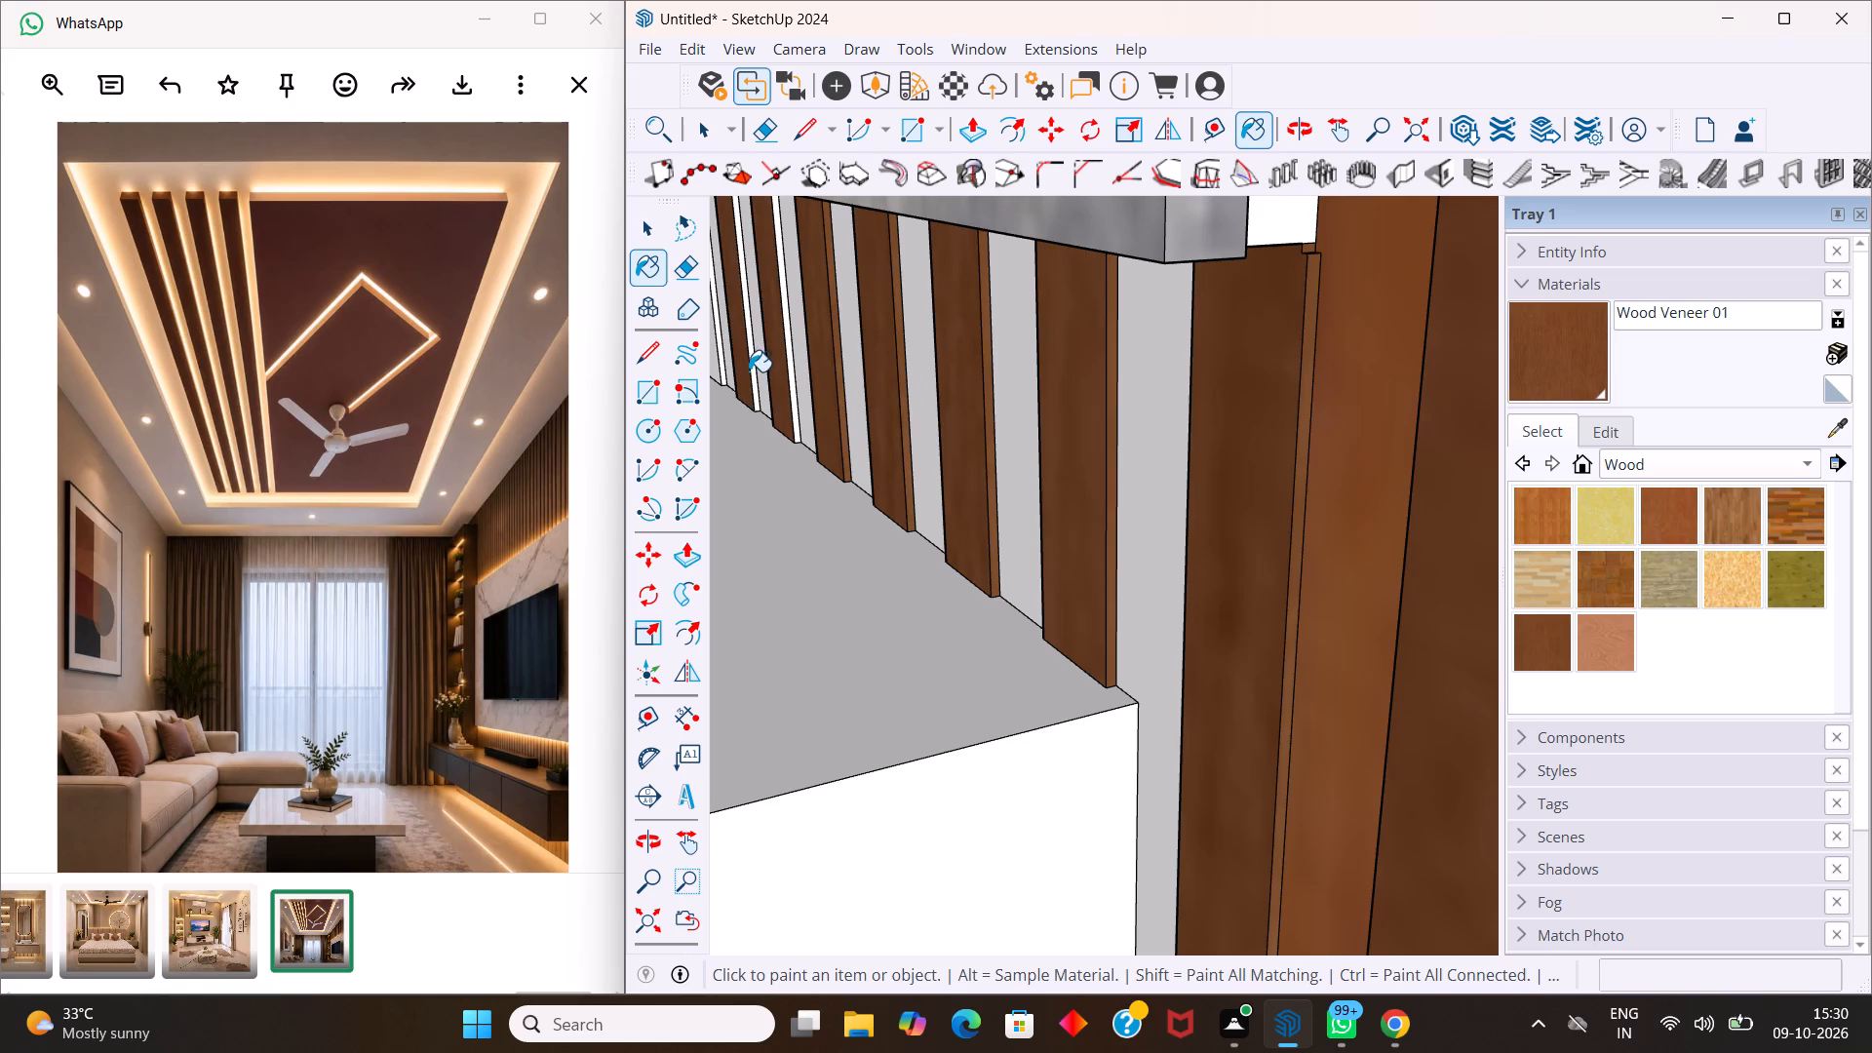
left_click(754, 377)
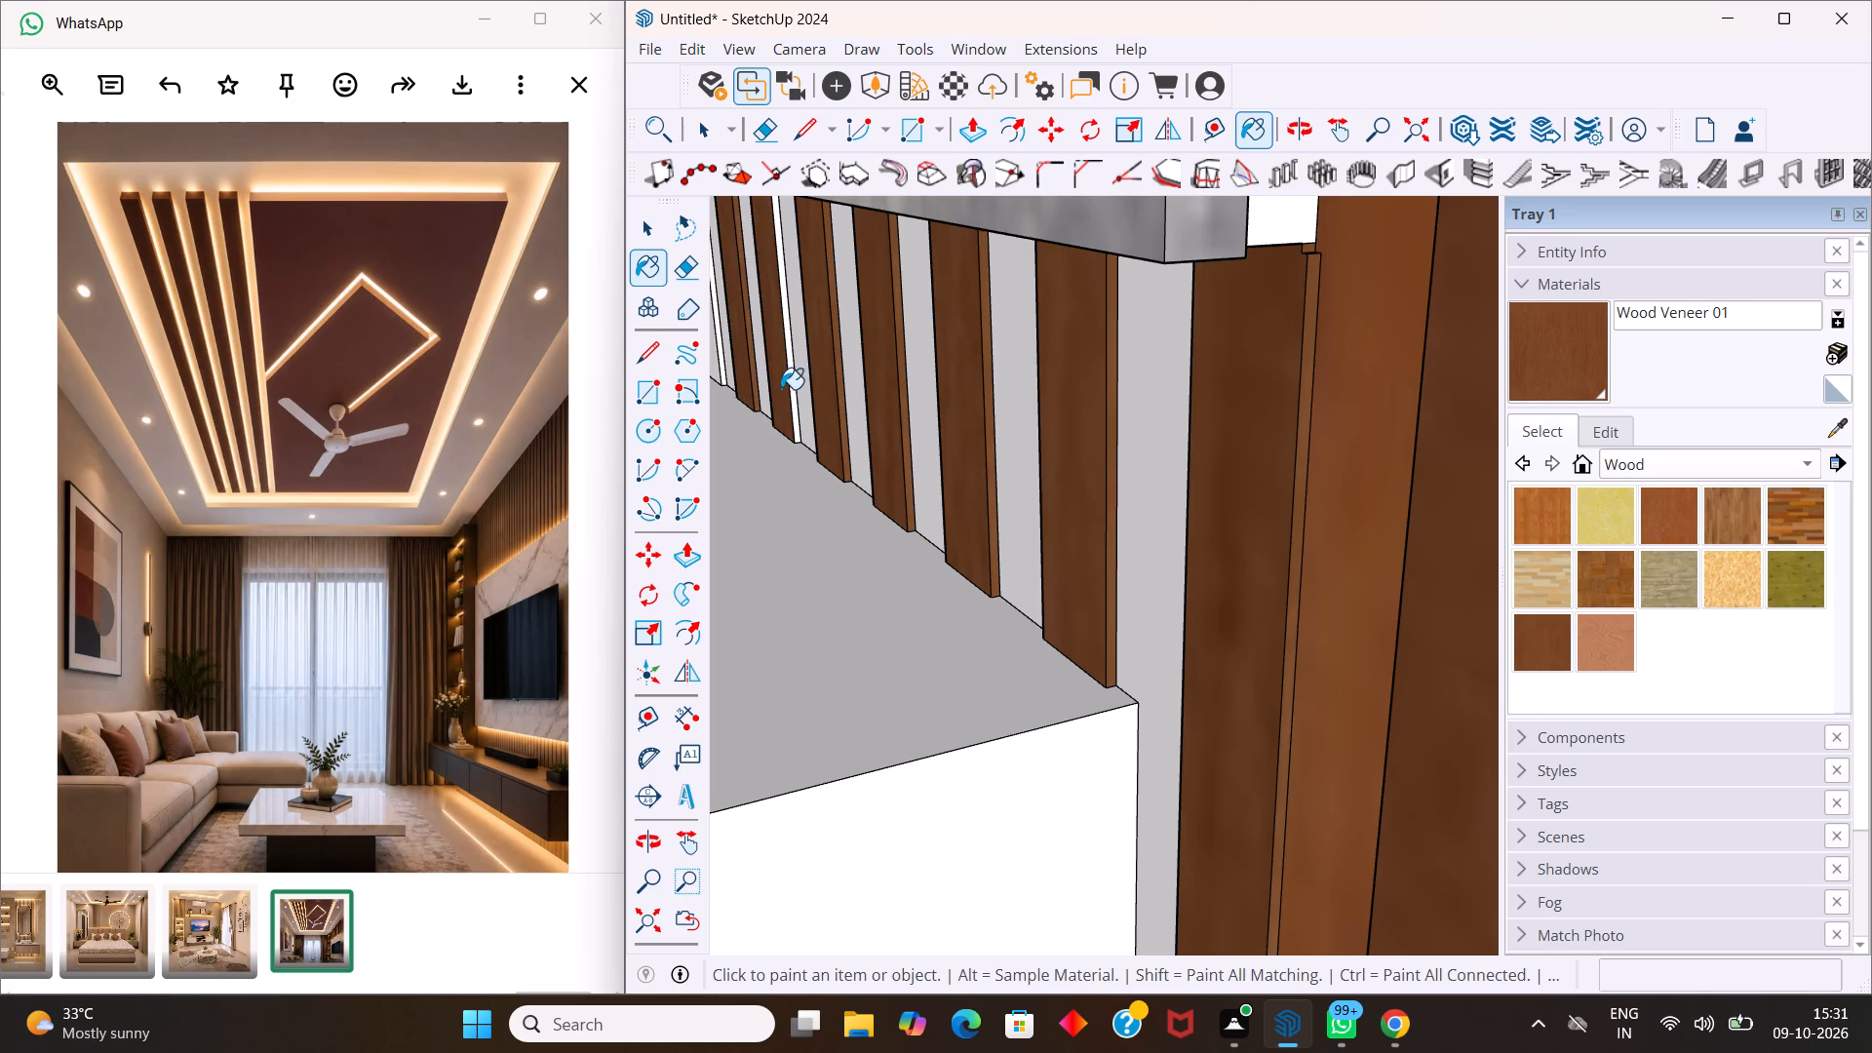
left_click(792, 391)
Paint the front and side faces of the next three unpainted slats below the stone panel with Wood Veneer 01.
scroll(795, 390, "down", 4)
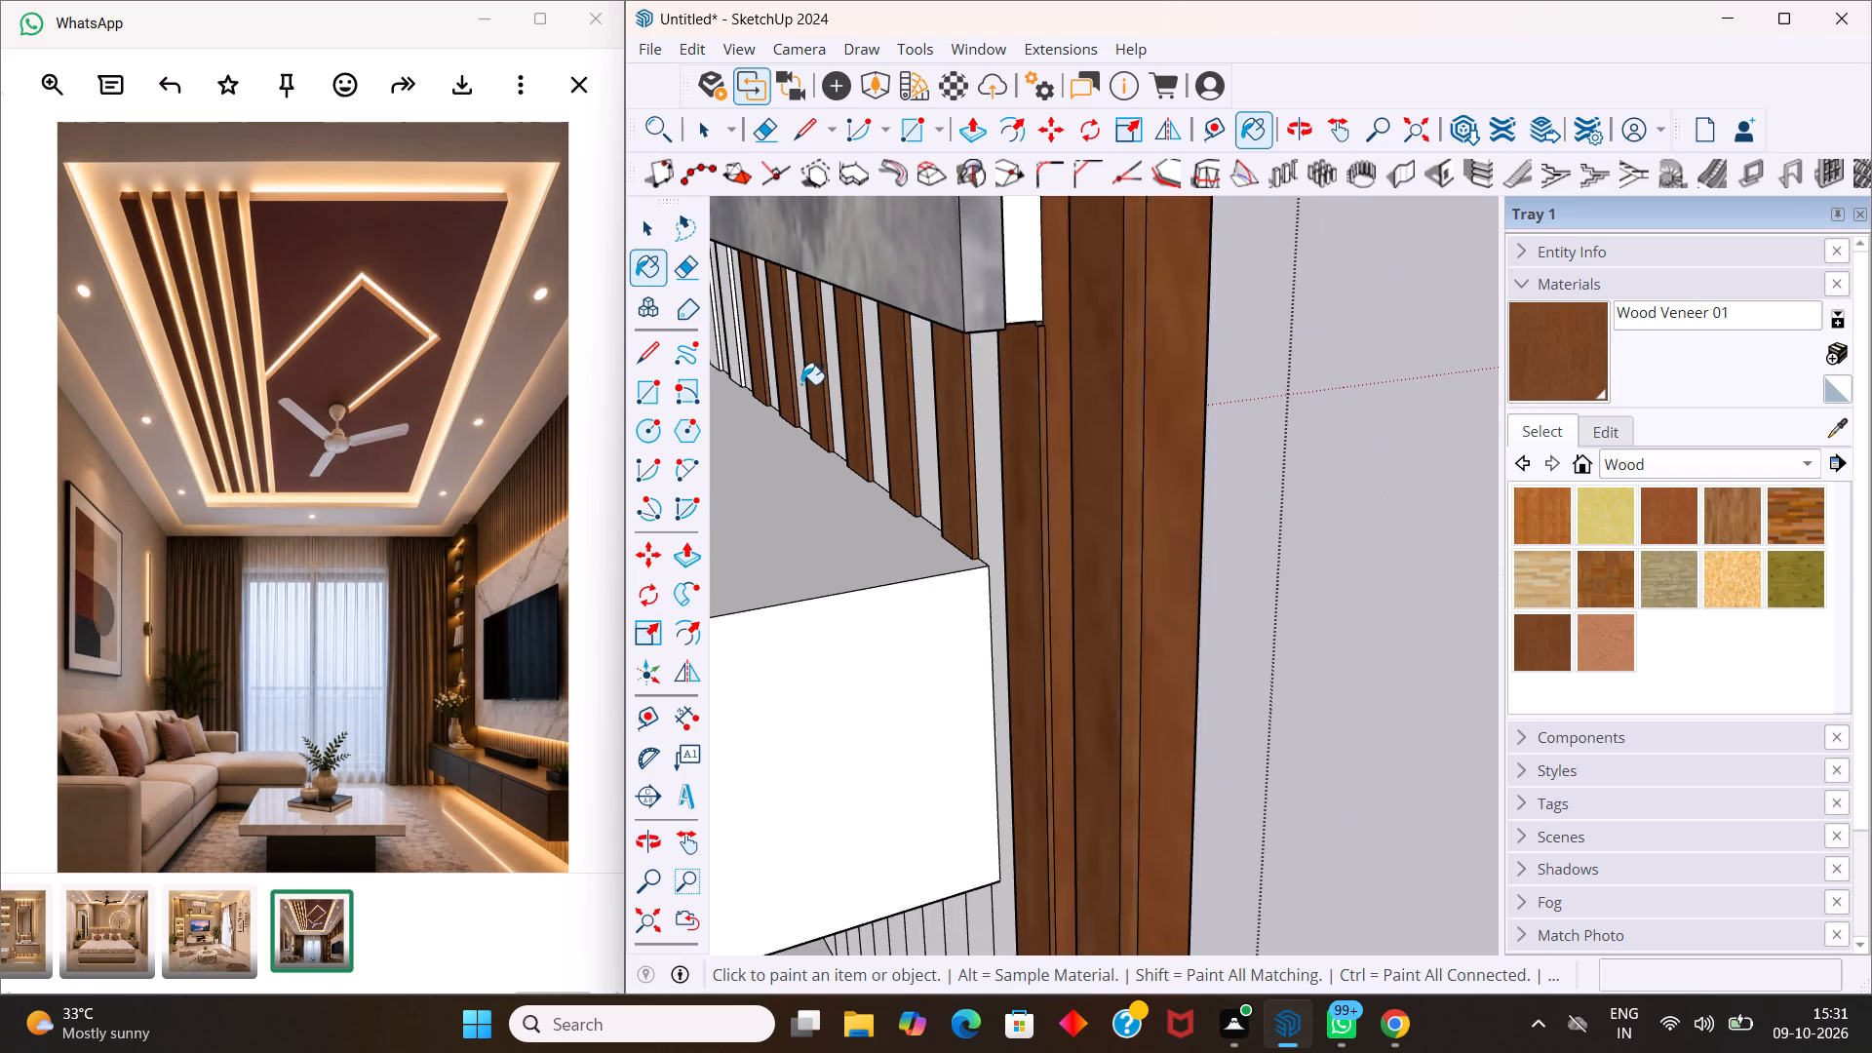
scroll(801, 381, "down", 11)
scroll(947, 386, "down", 10)
scroll(881, 409, "up", 7)
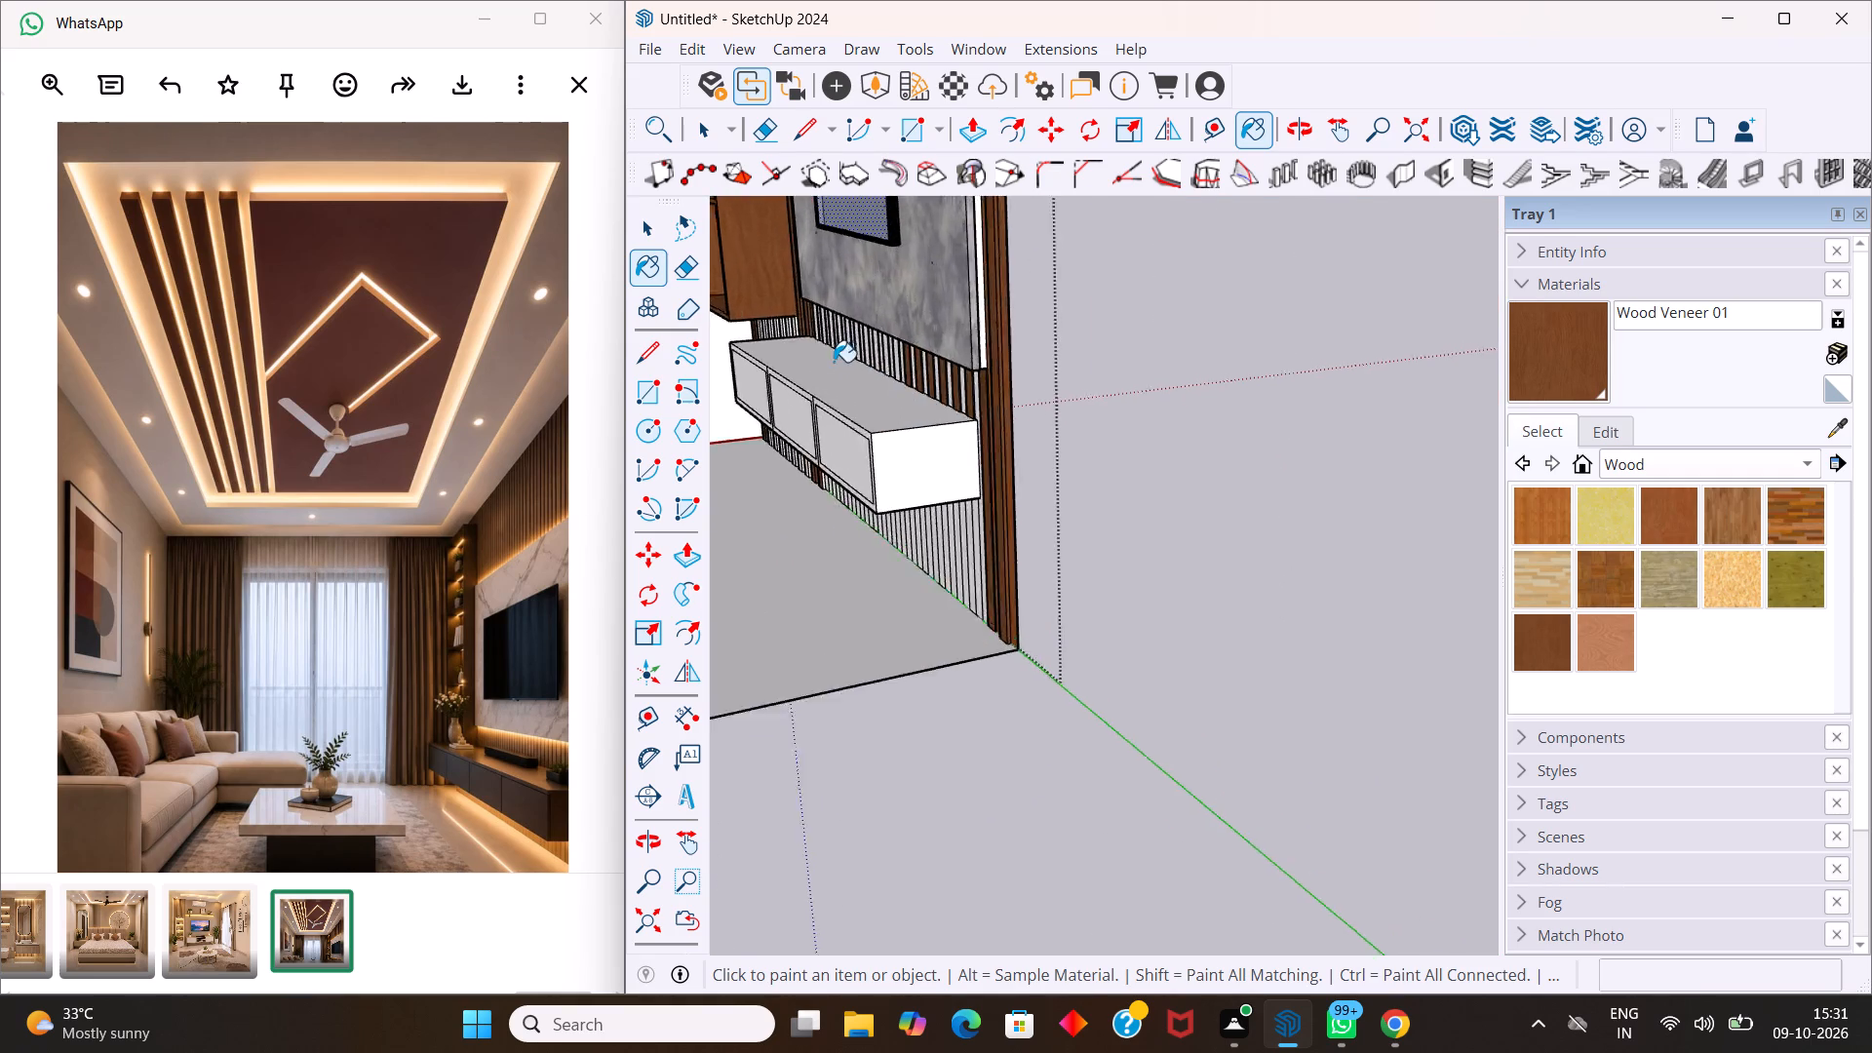
scroll(834, 362, "up", 14)
scroll(914, 377, "up", 1)
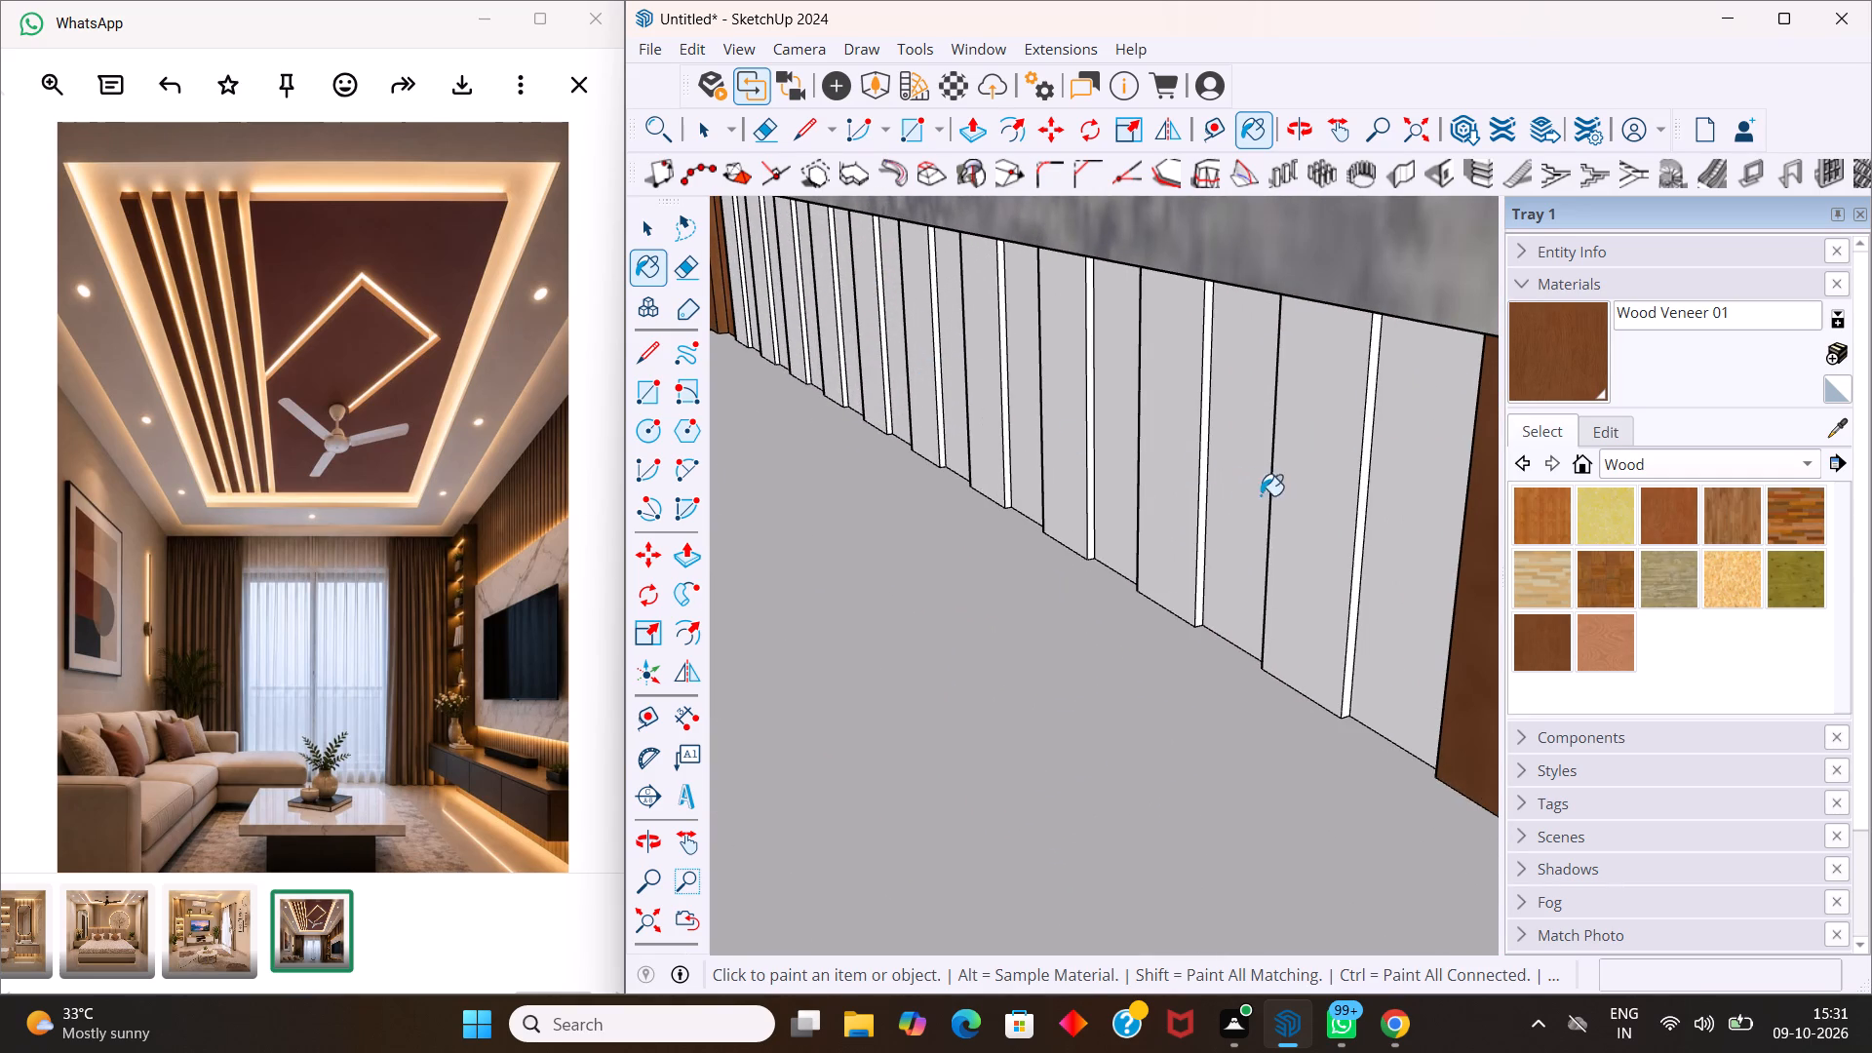
left_click(1308, 488)
left_click(1363, 460)
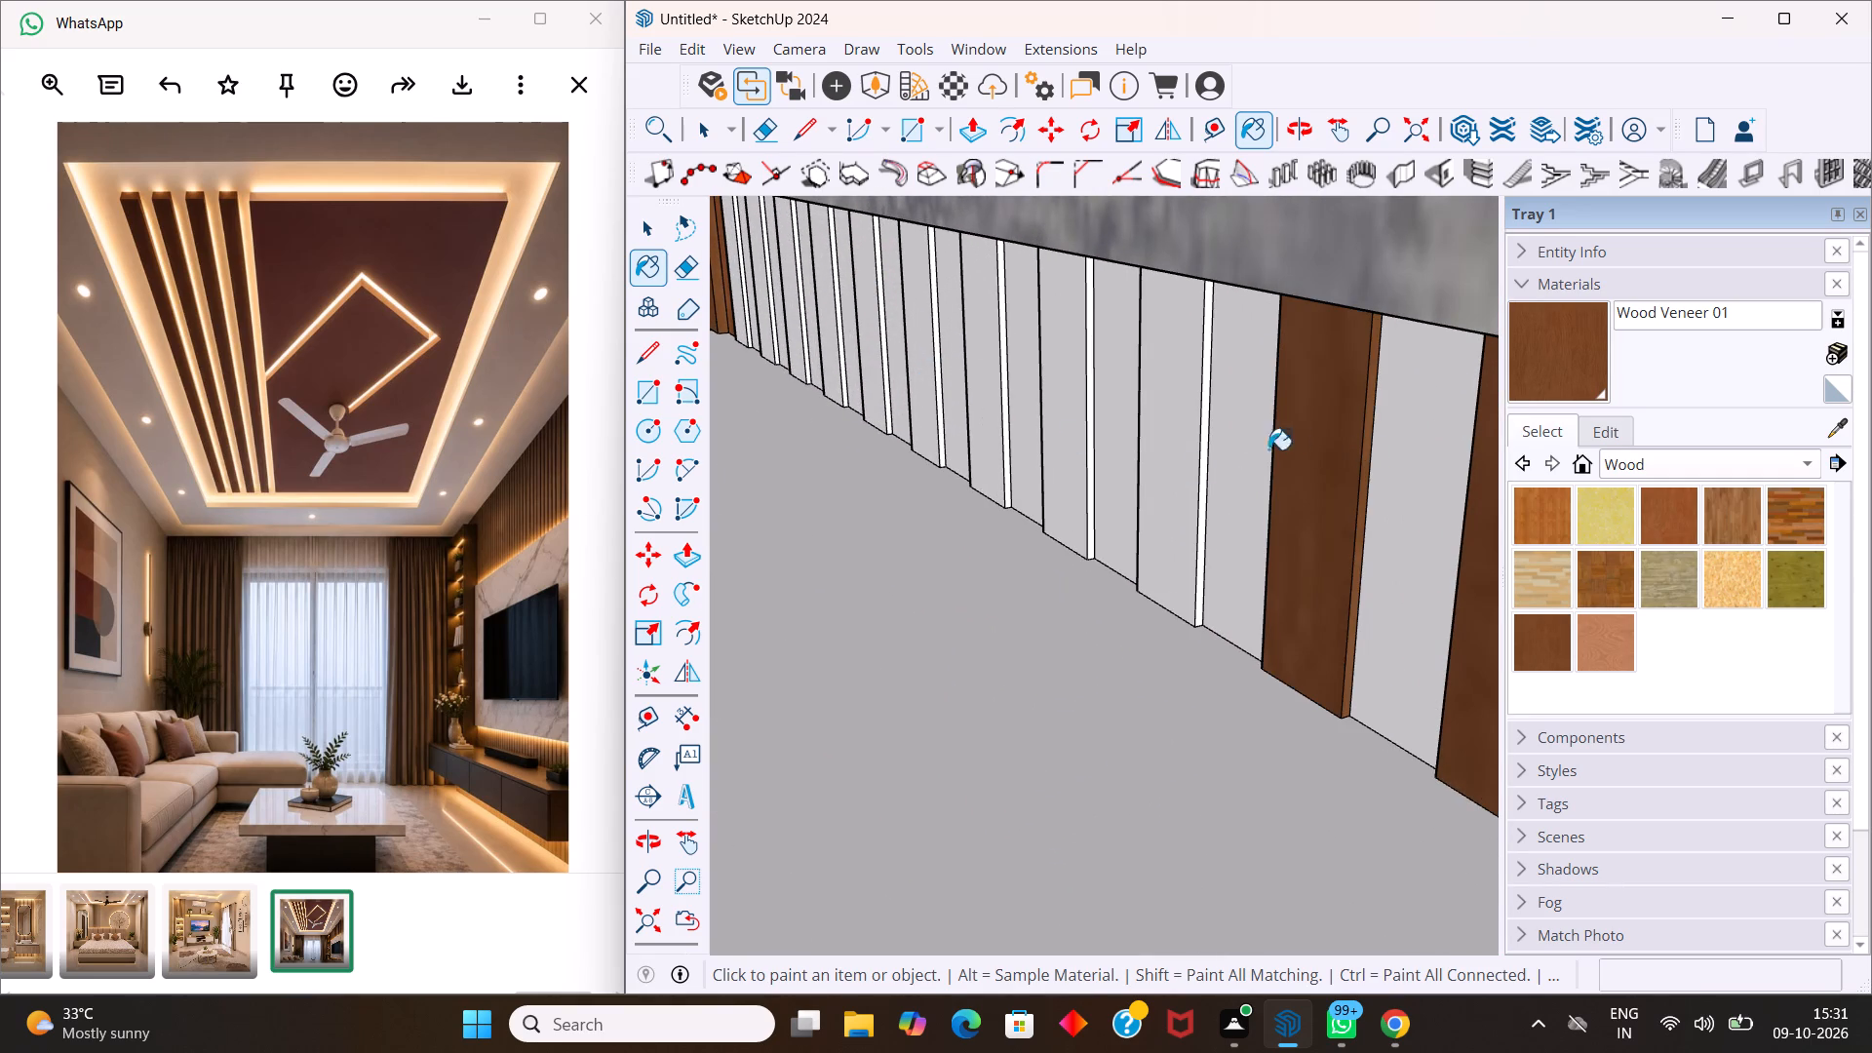
left_click(1189, 436)
left_click(1203, 443)
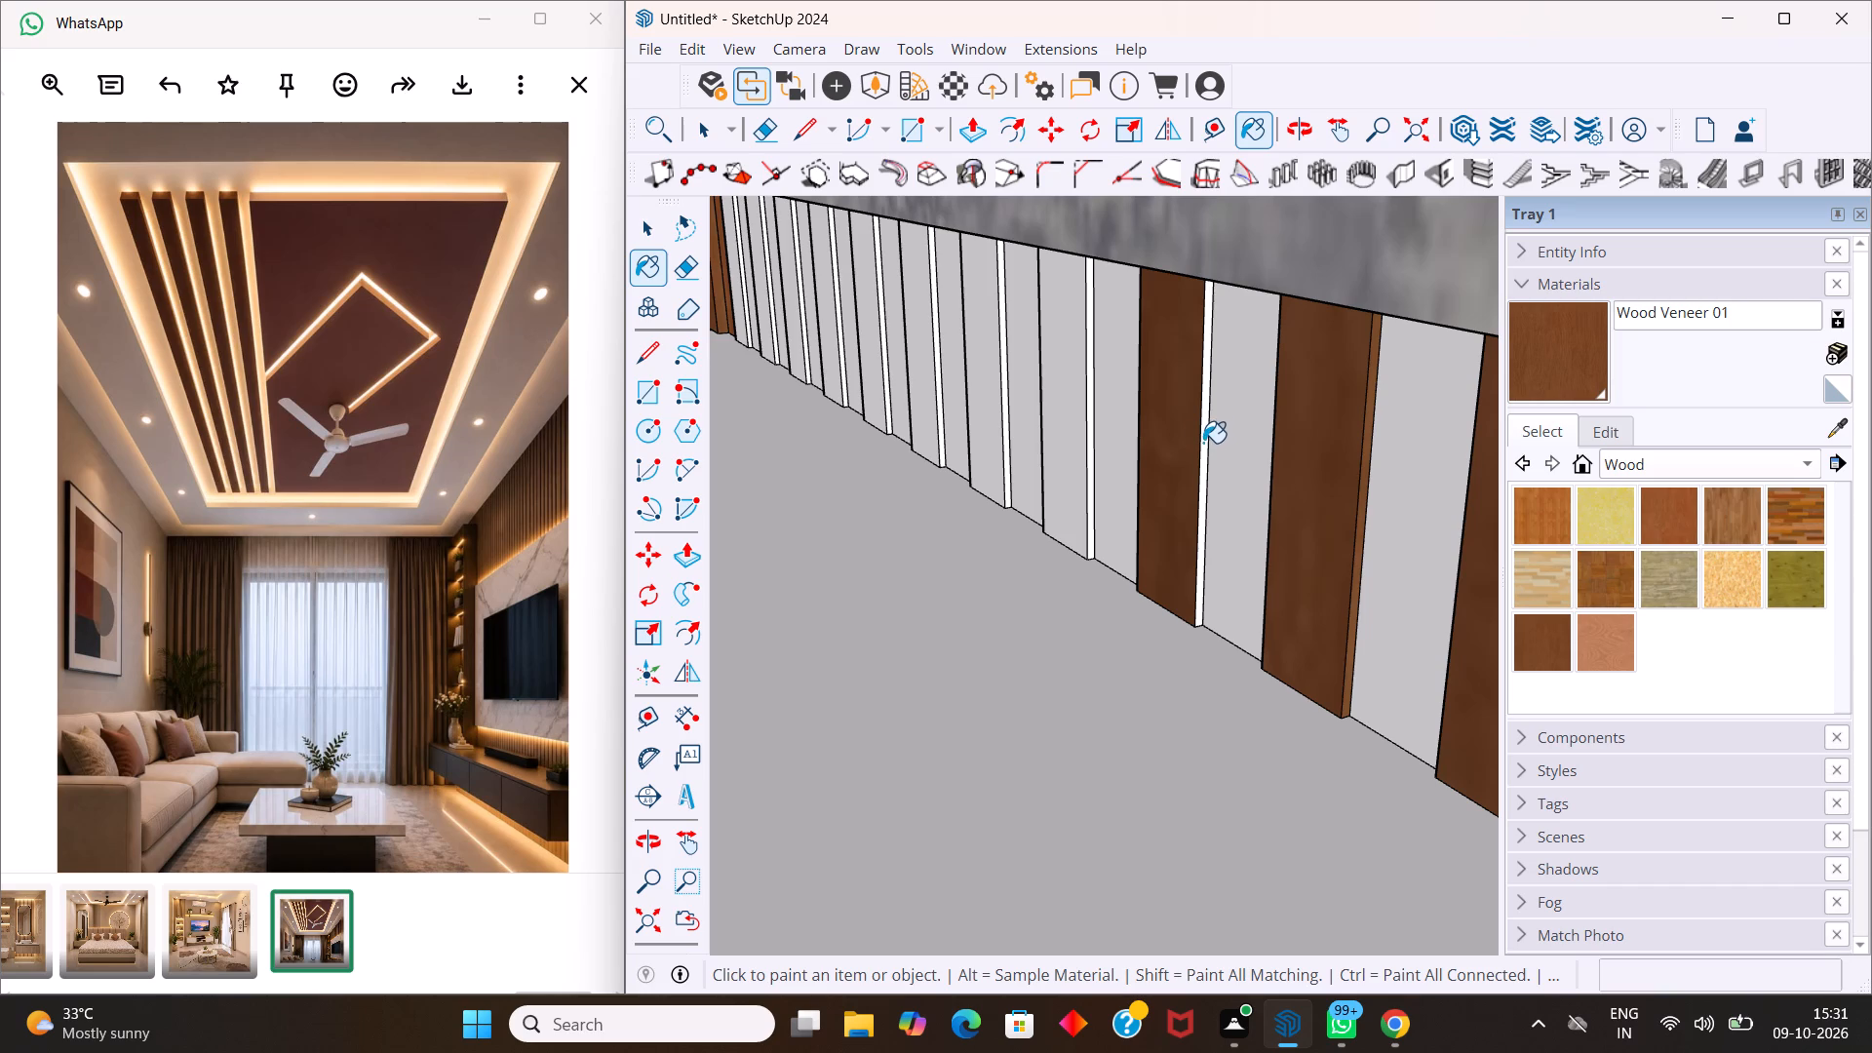
left_click(1075, 430)
left_click(1093, 429)
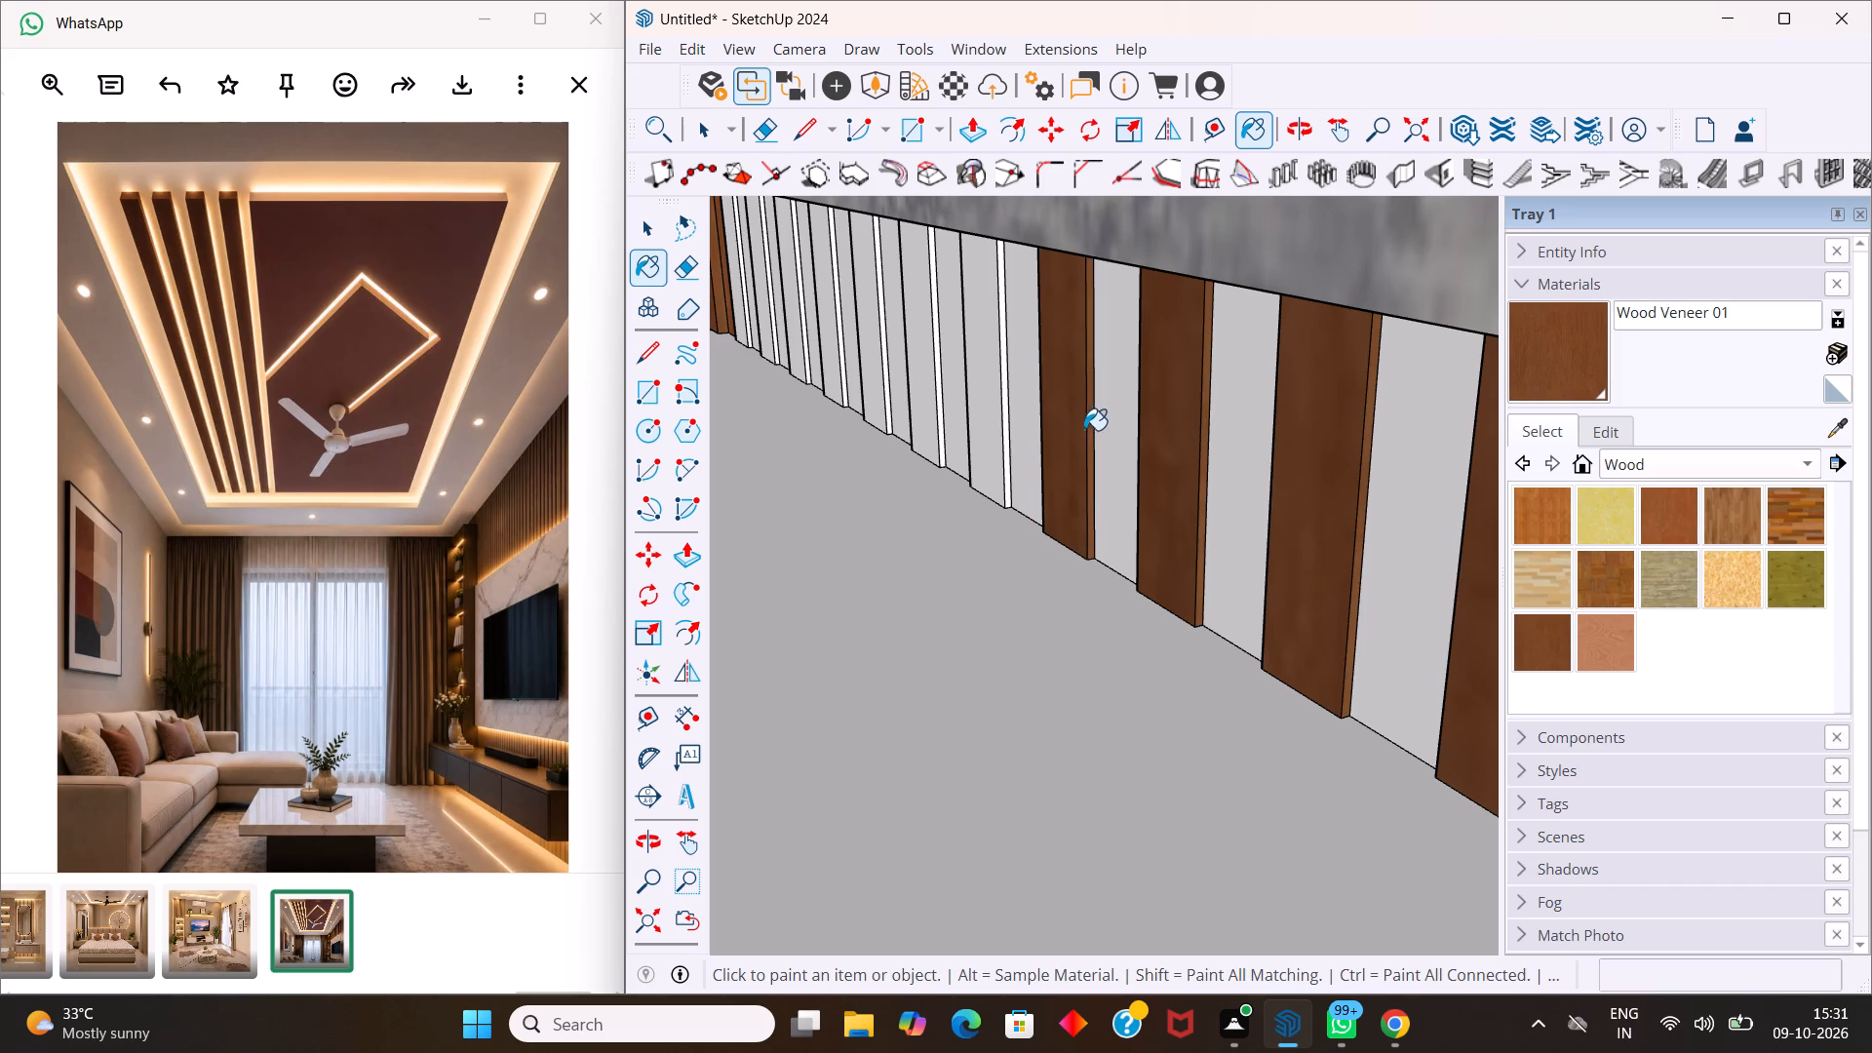
Paint the following three slats above the console, toward the shelf unit, with Wood Veneer 01 on front and side faces.
left_click(986, 403)
left_click(1003, 421)
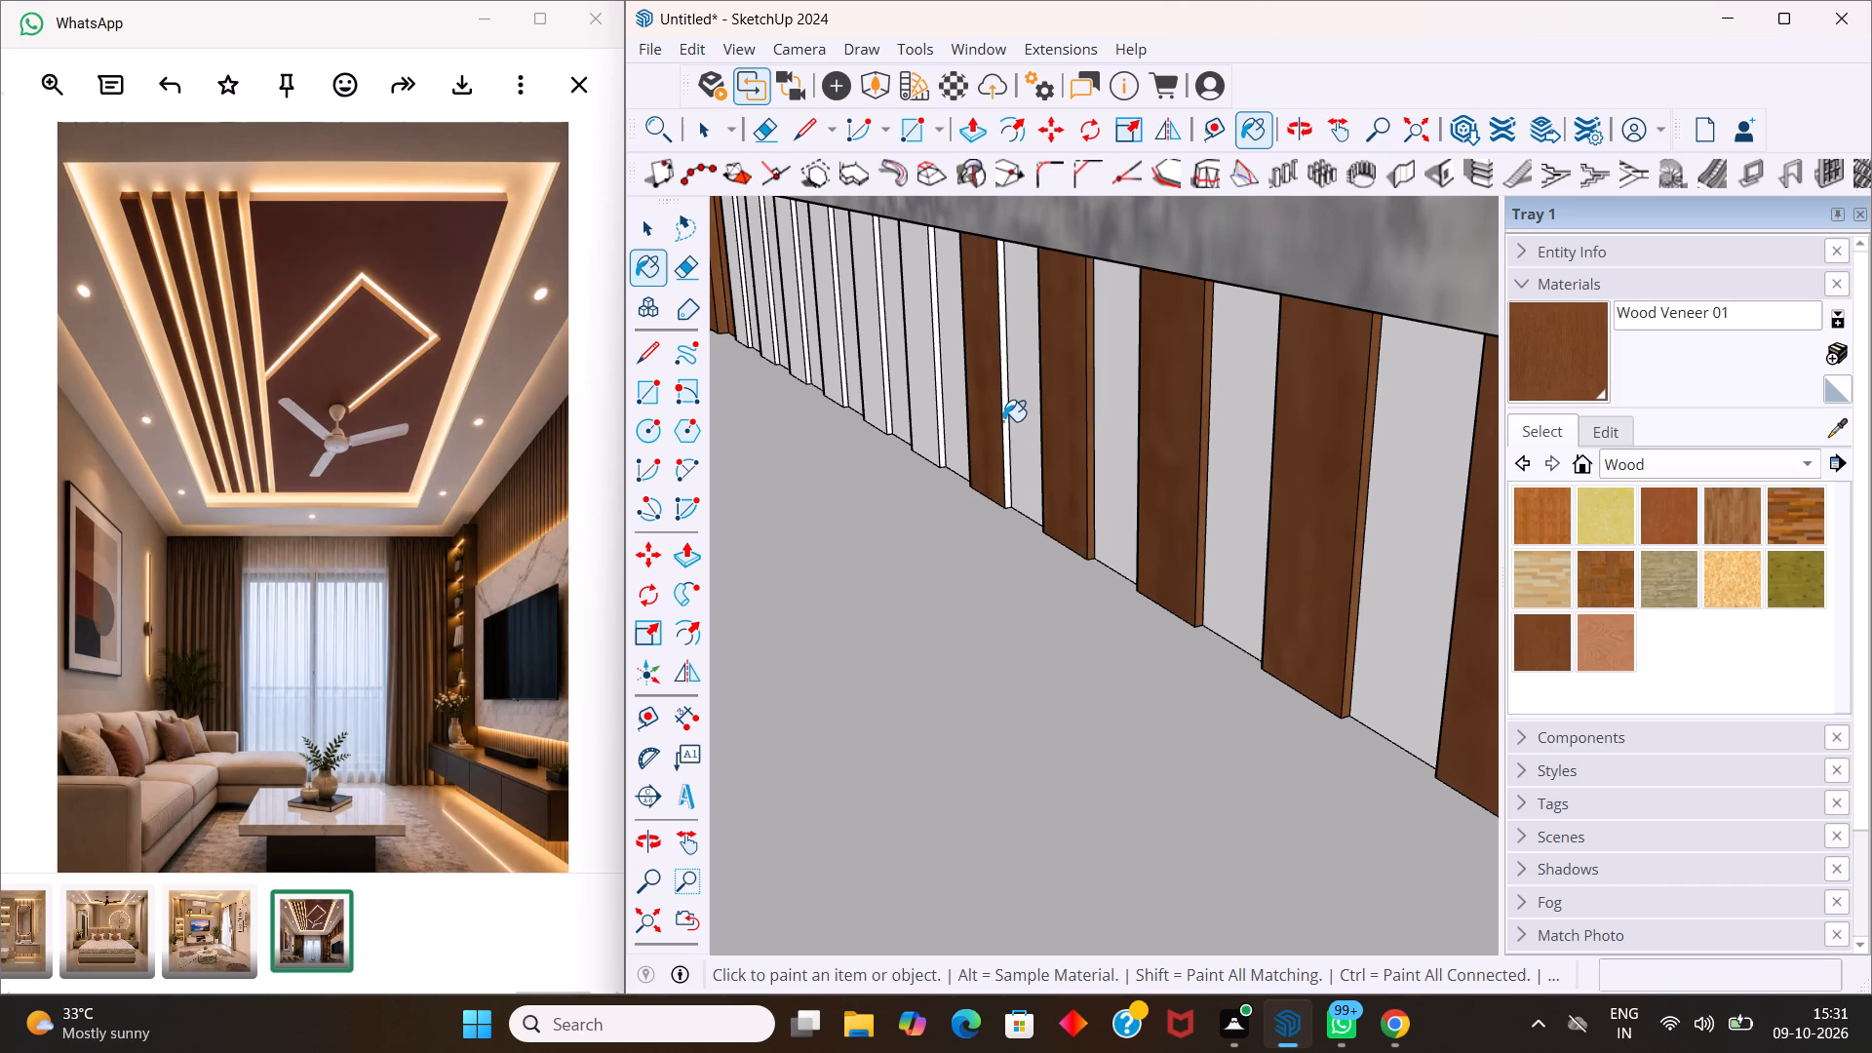
scroll(1026, 414, "up", 4)
left_click(992, 407)
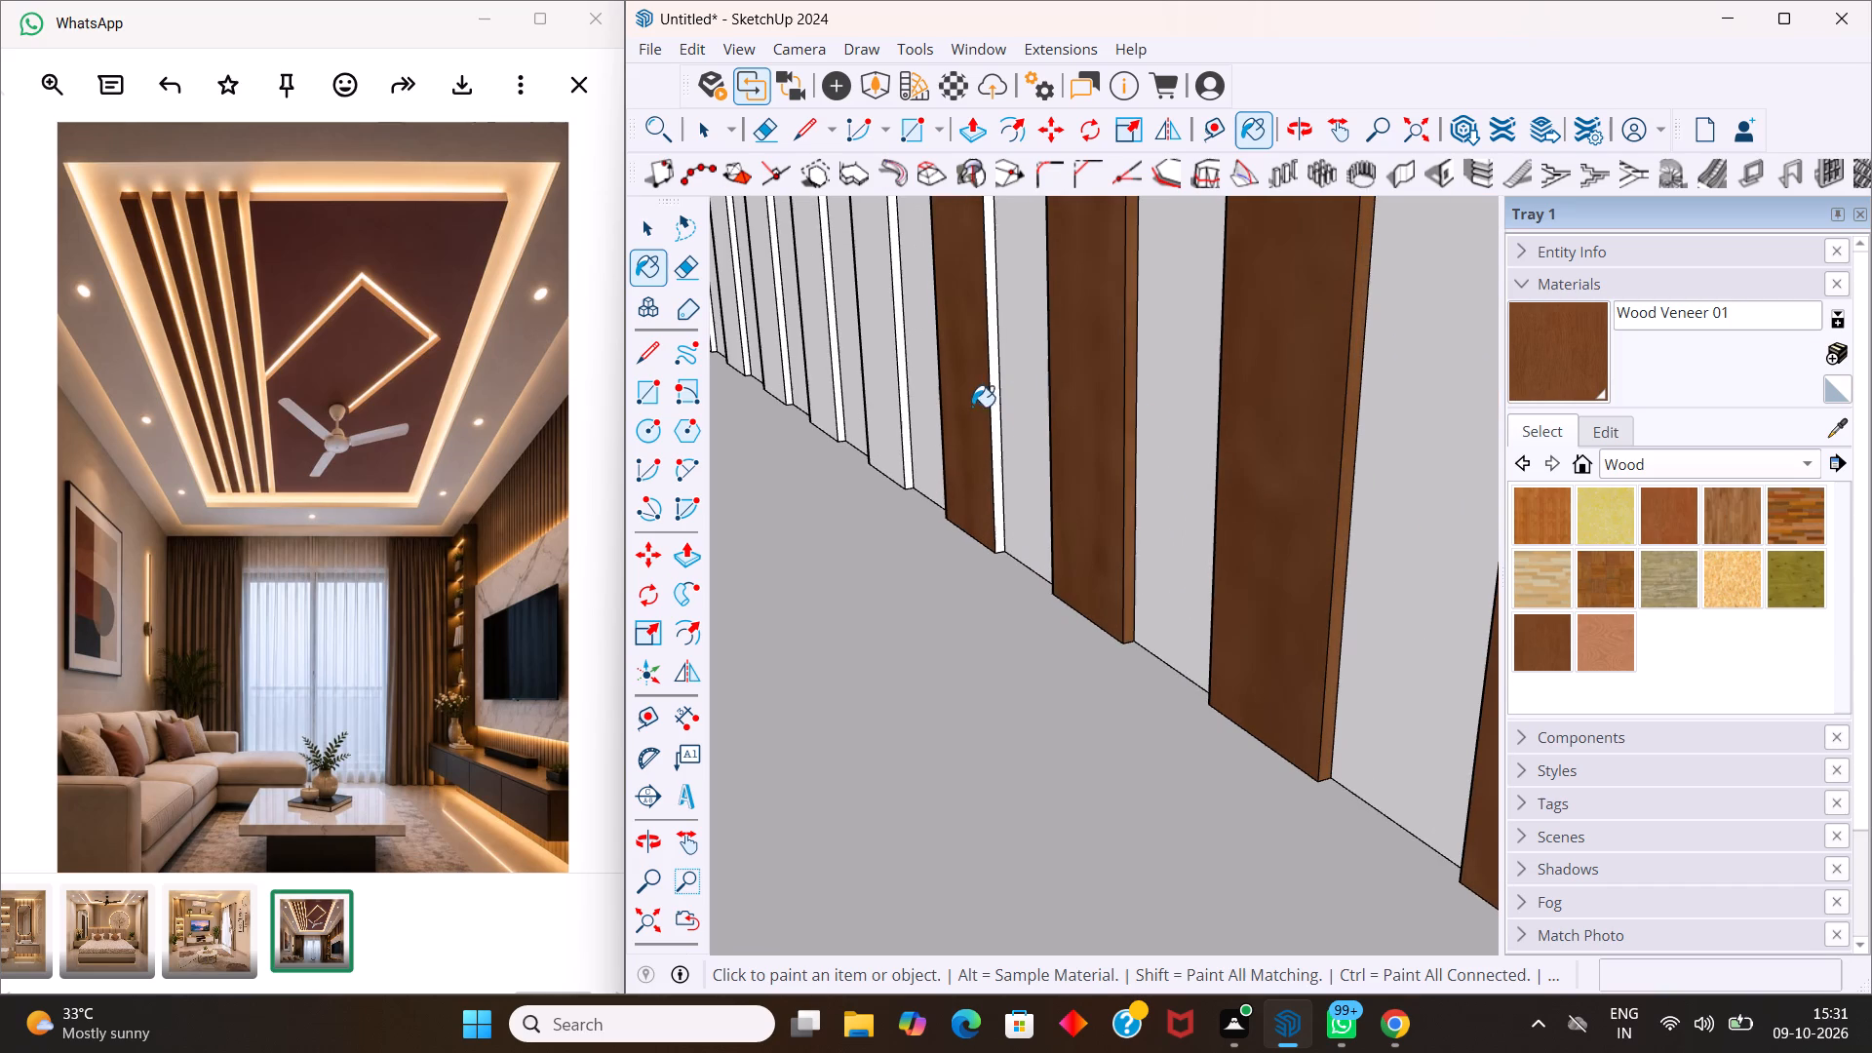
left_click(995, 410)
left_click(887, 388)
left_click(902, 392)
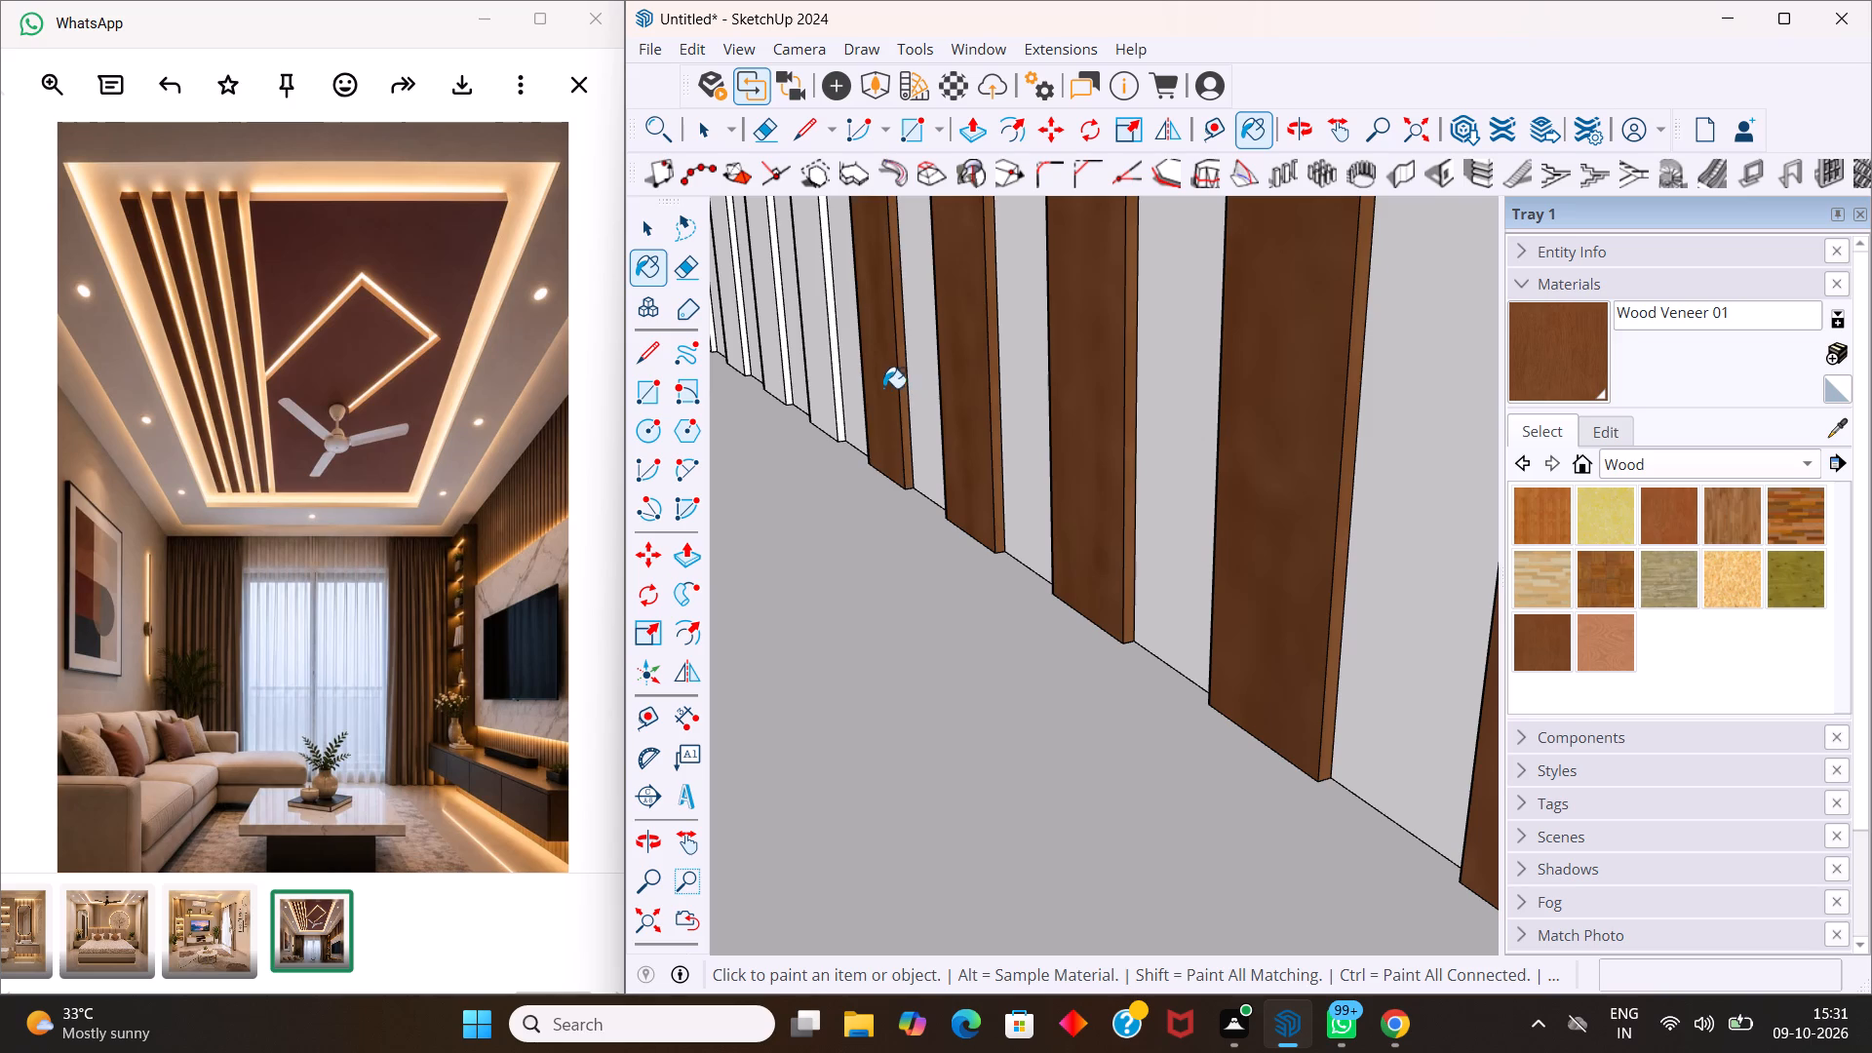
left_click(829, 376)
left_click(837, 386)
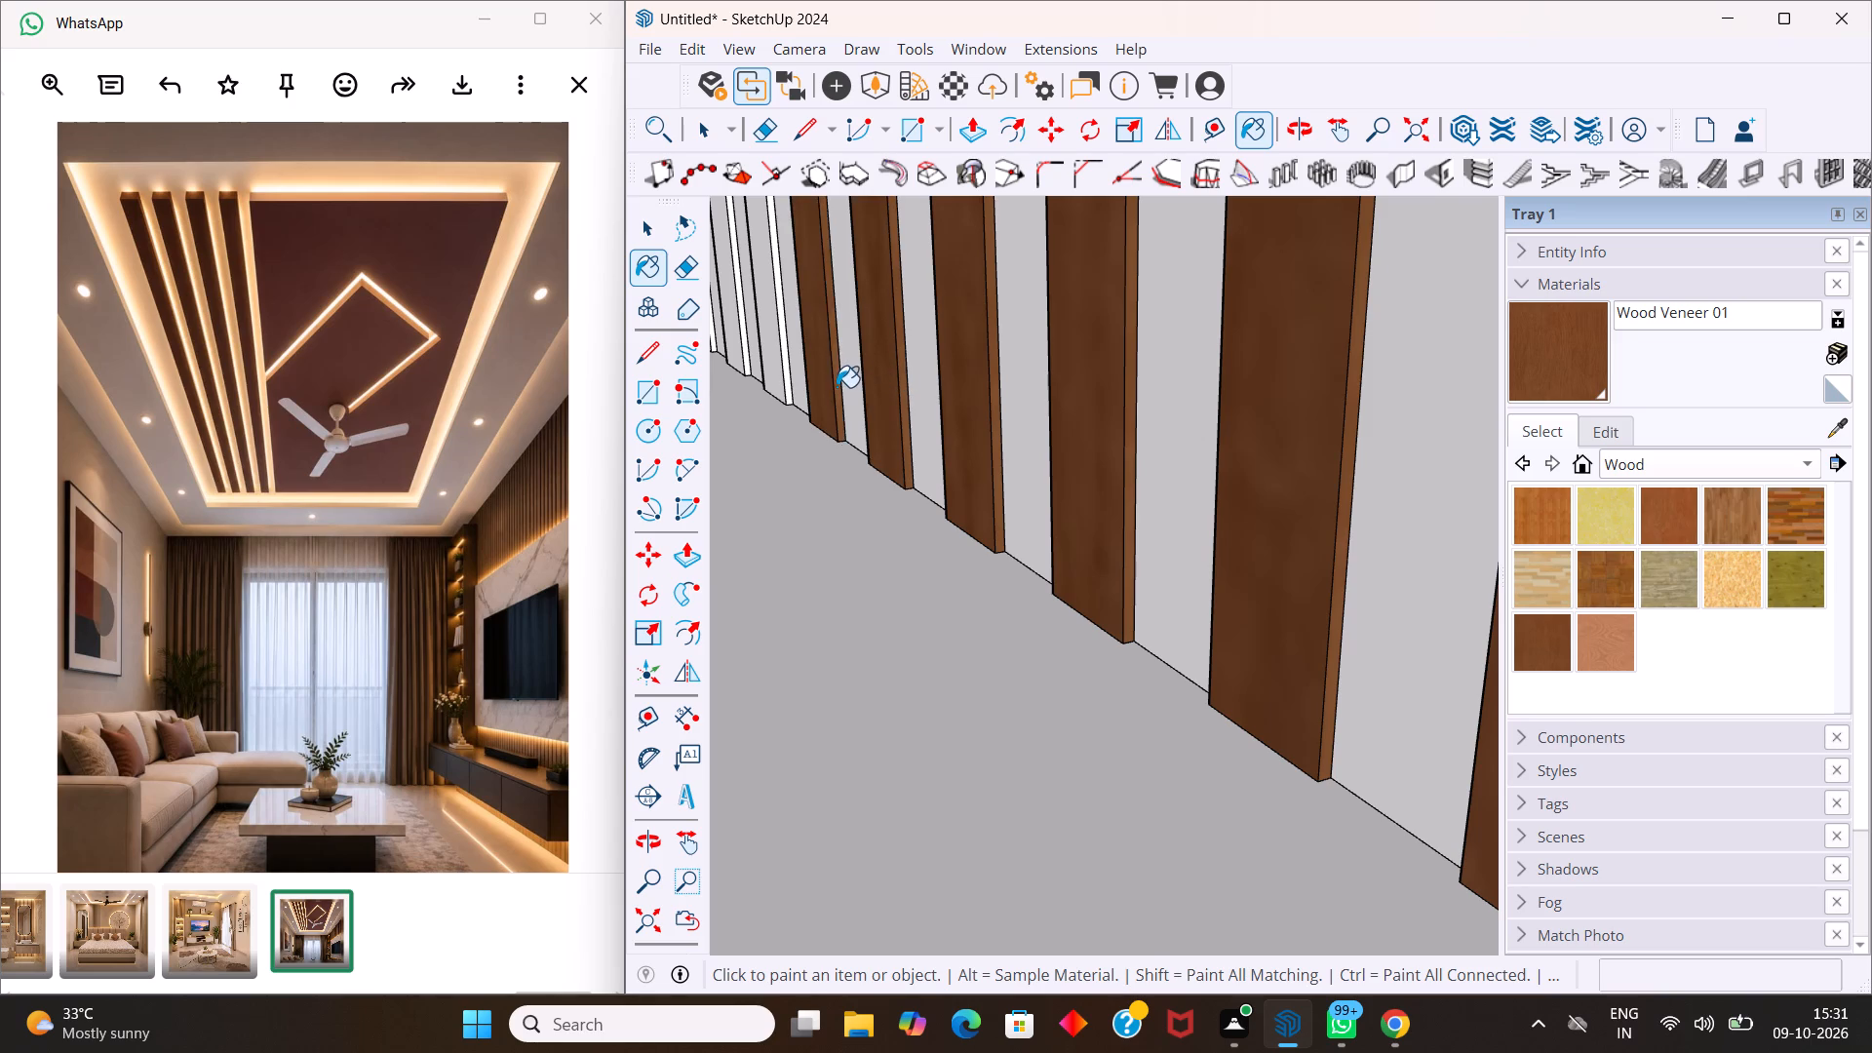
Paint the remaining four slats above the console at the shelf-unit end with Wood Veneer 01, covering front and side faces.
scroll(838, 388, "down", 11)
scroll(723, 303, "up", 9)
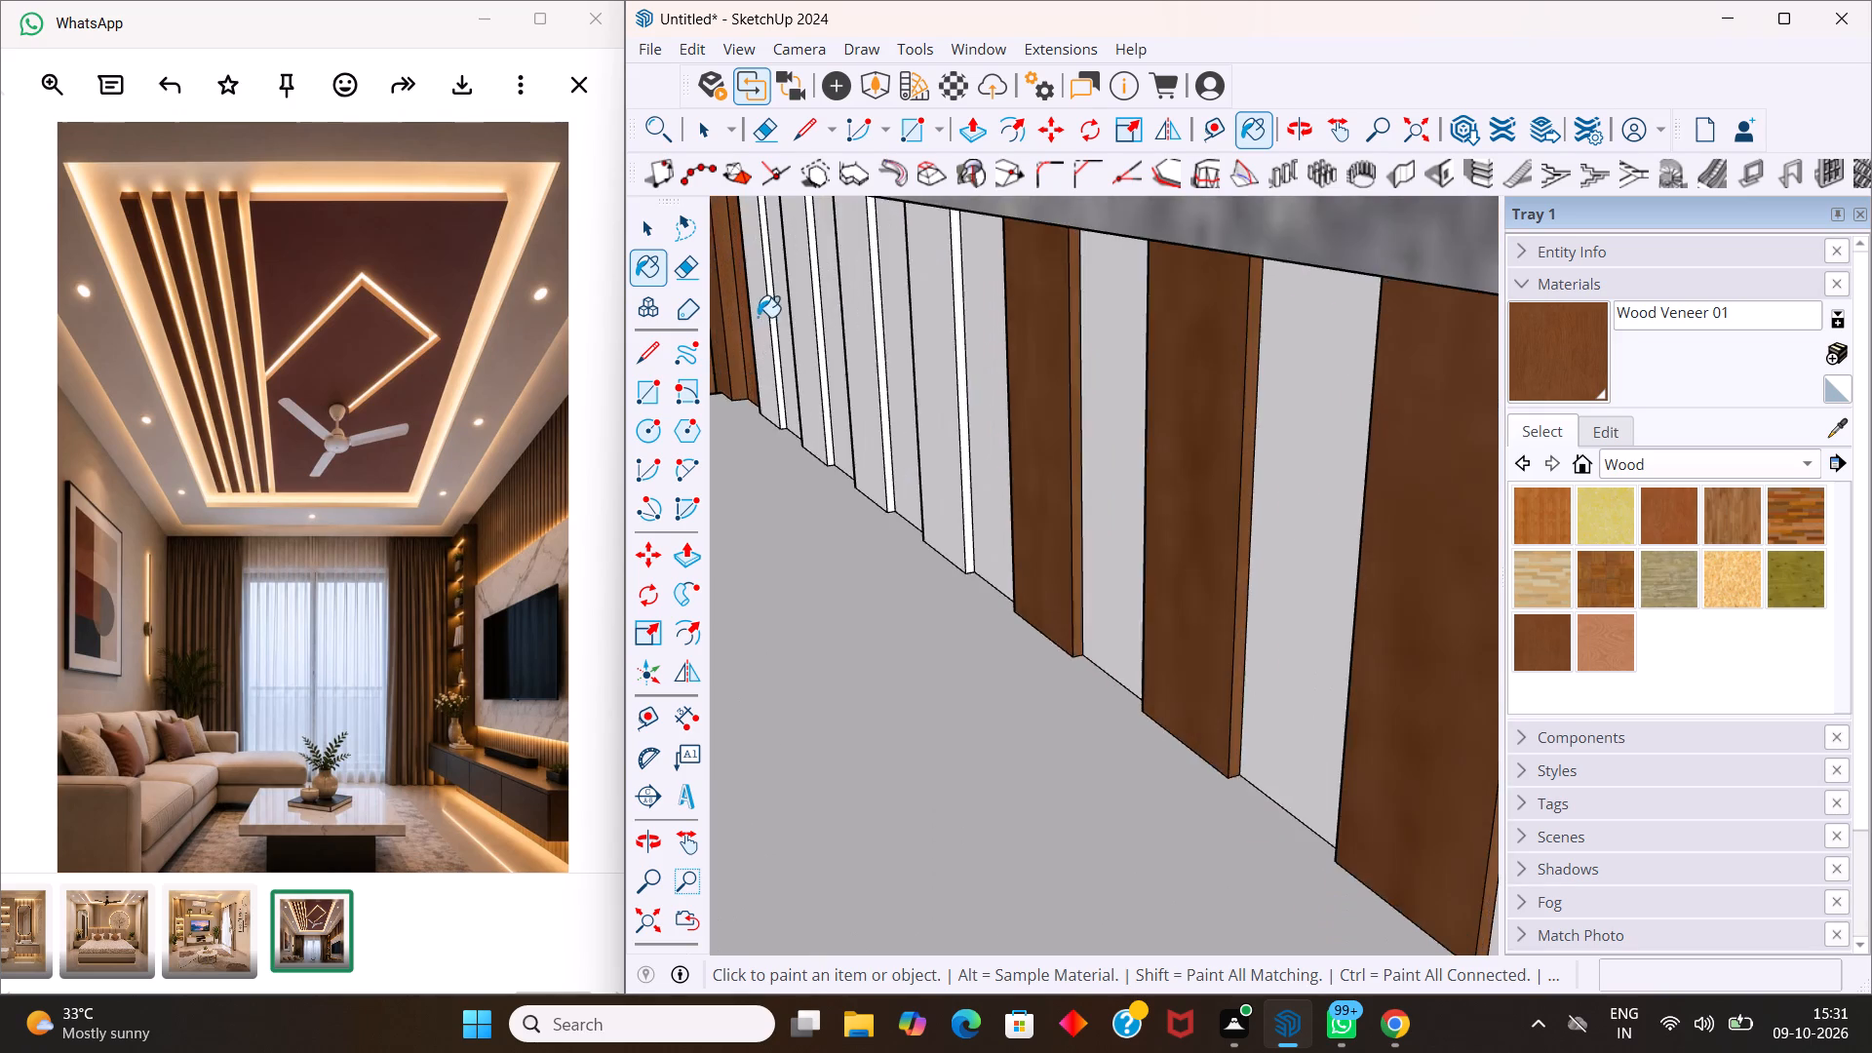
scroll(758, 317, "up", 5)
left_click(752, 324)
left_click(766, 332)
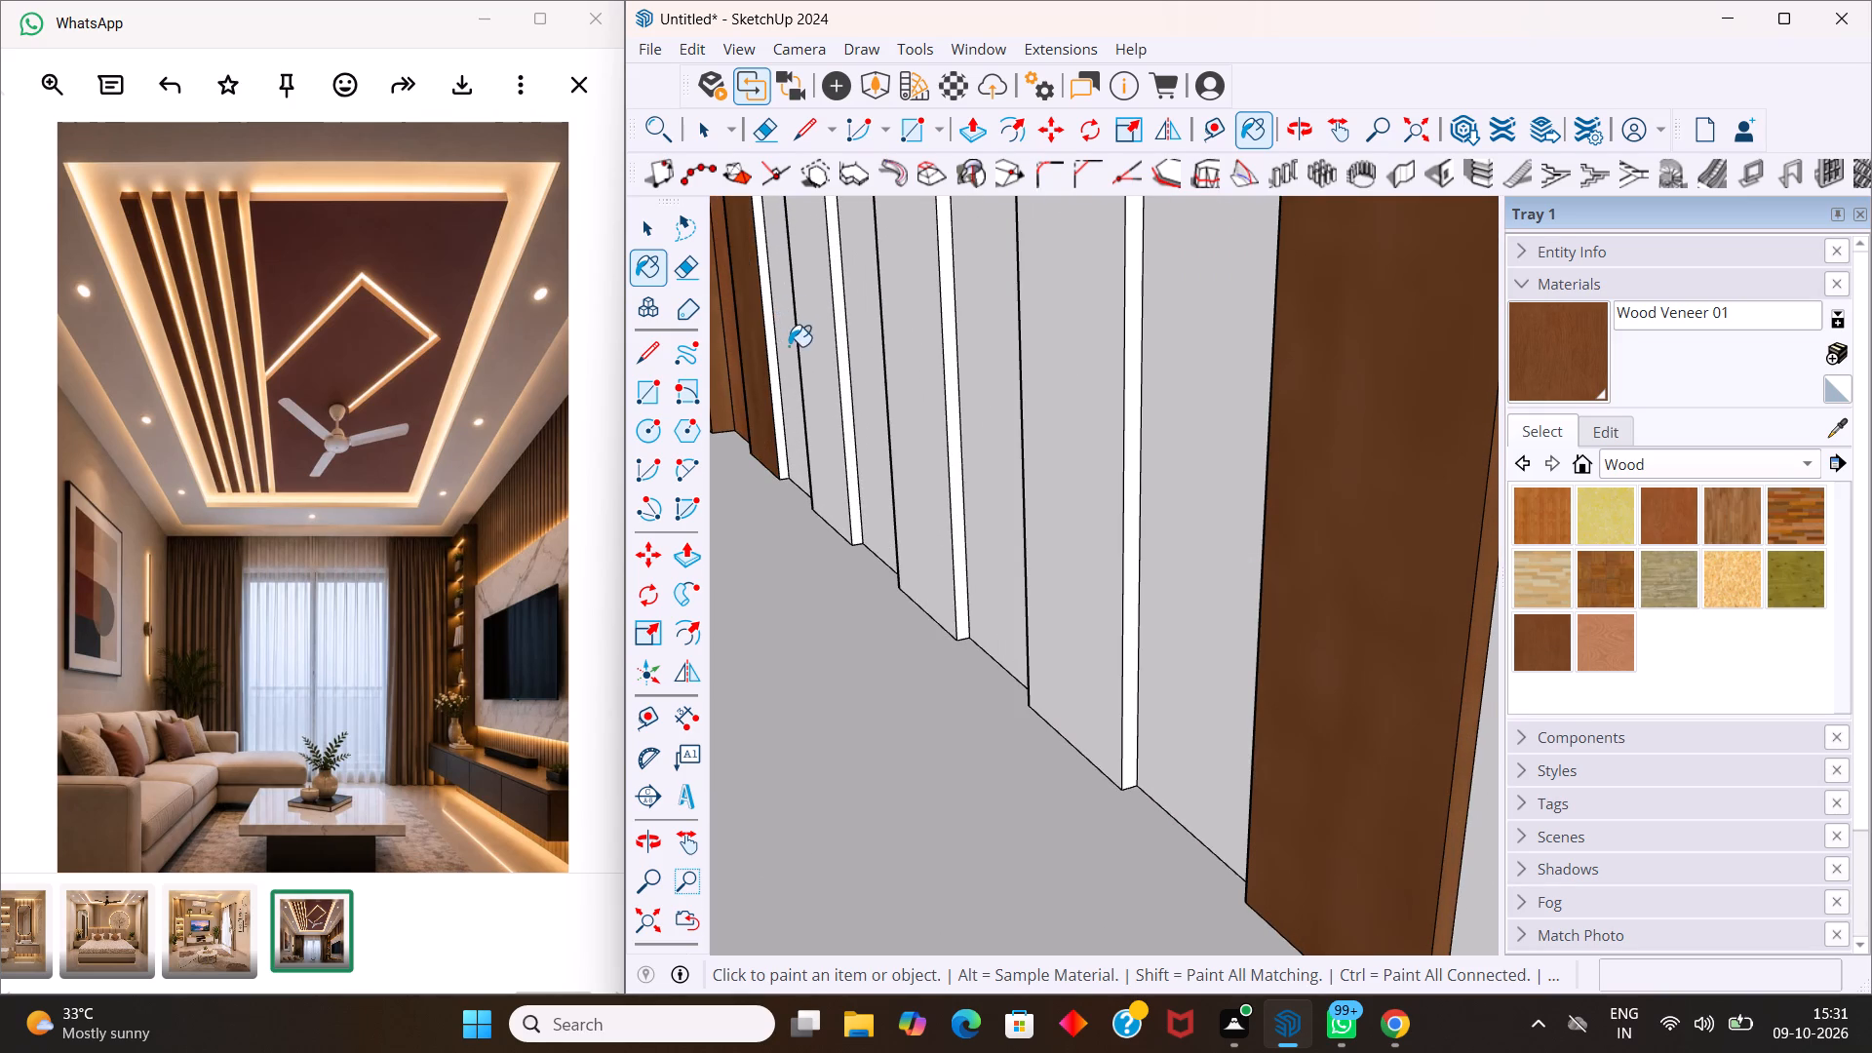
left_click(770, 347)
left_click(802, 353)
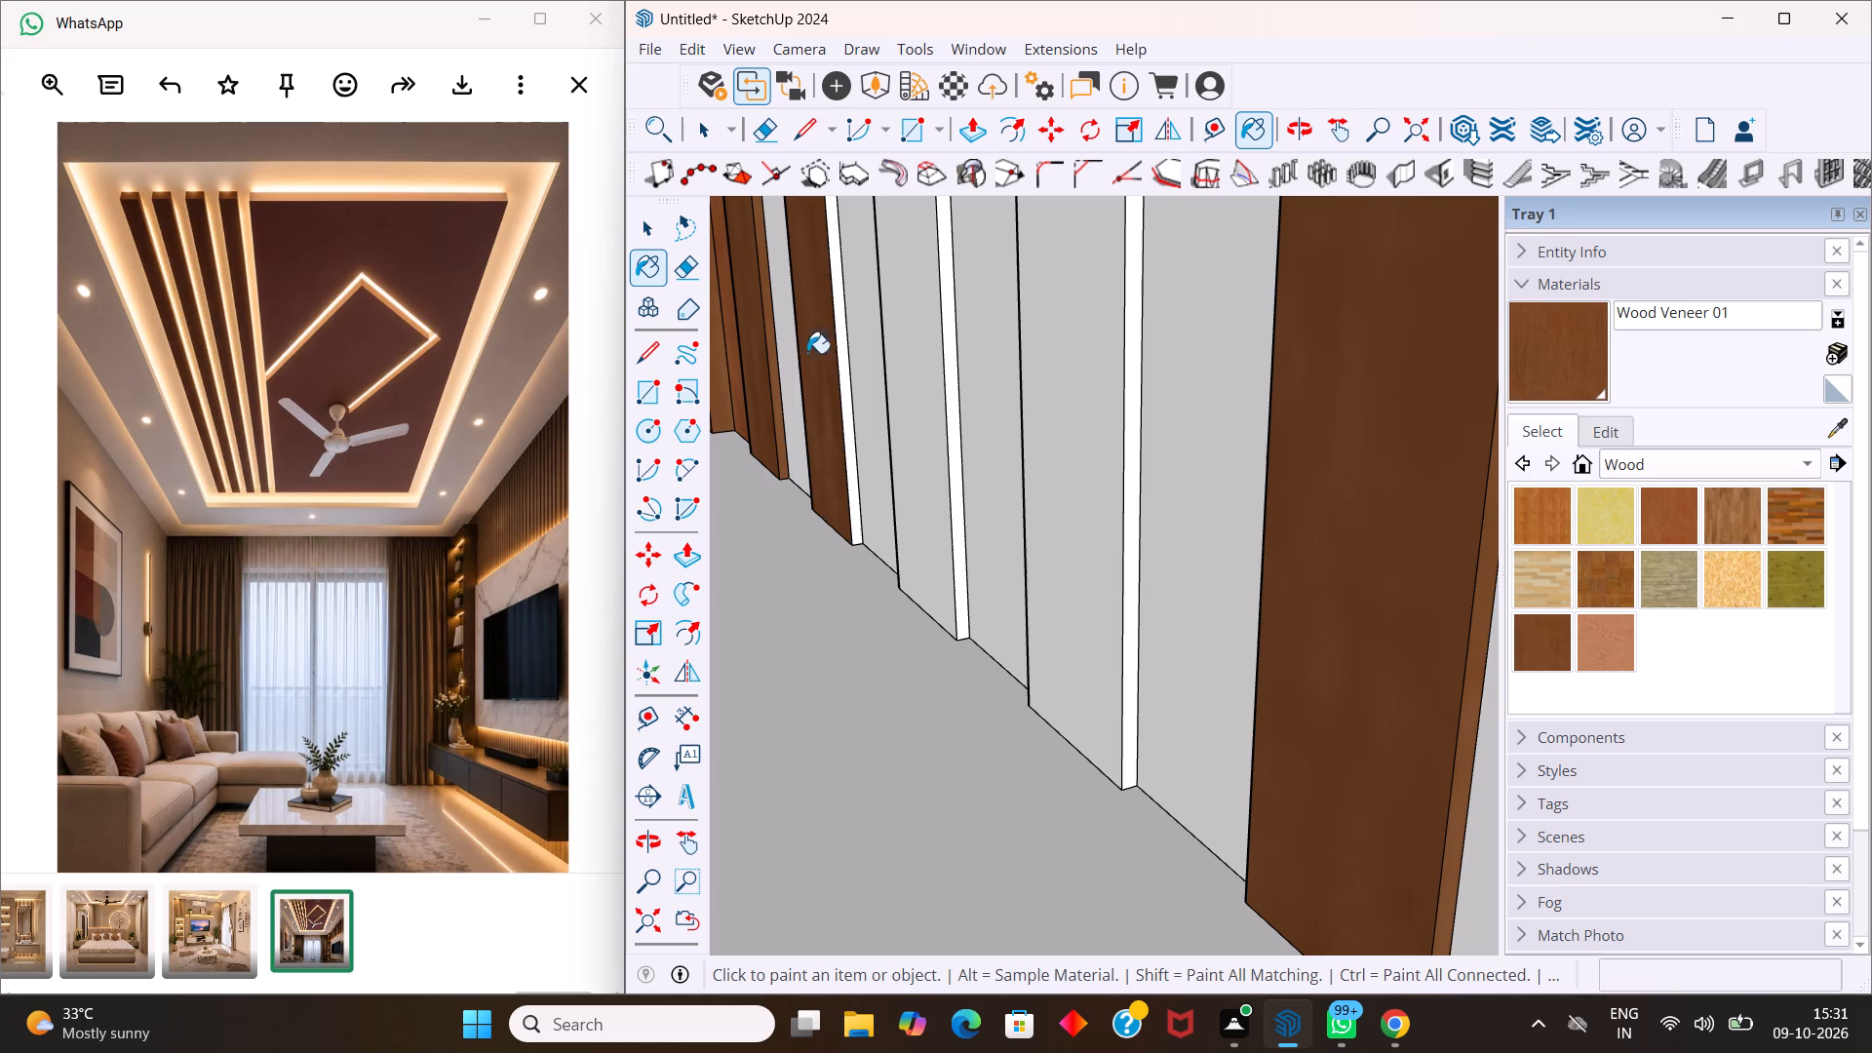
left_click(838, 354)
left_click(842, 354)
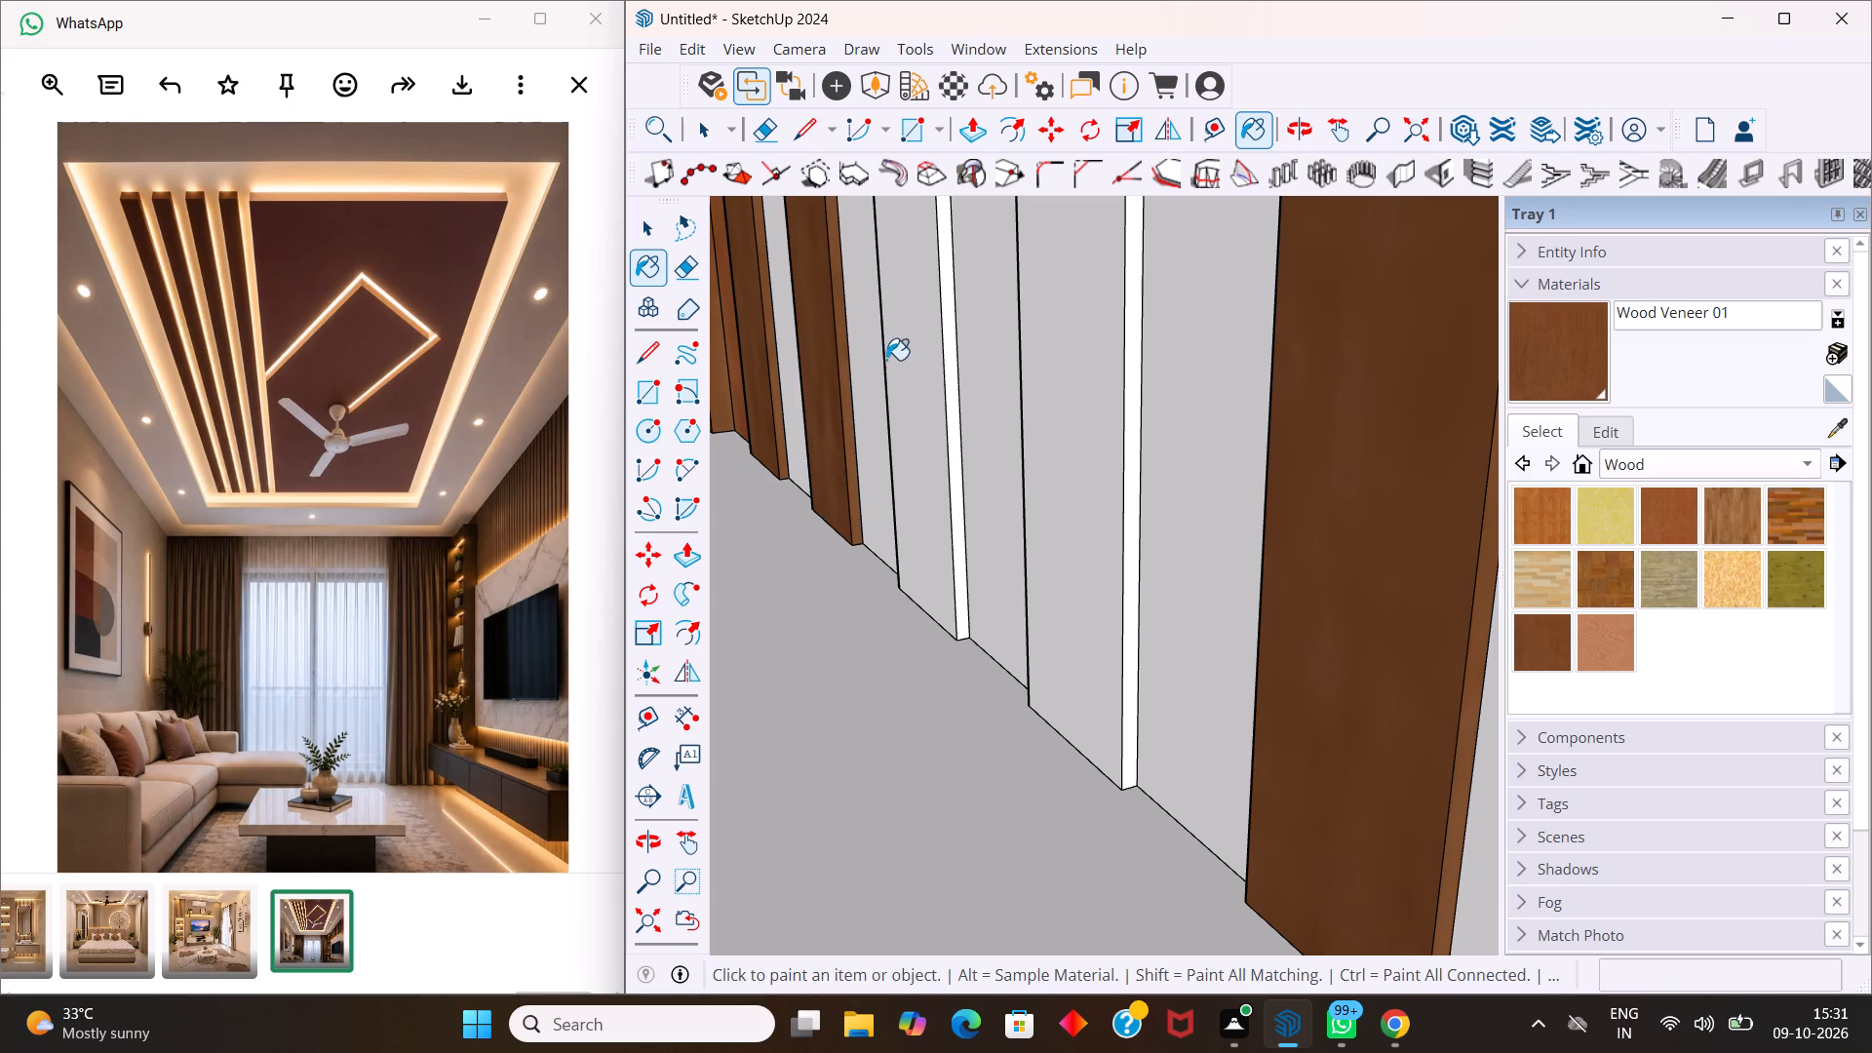
left_click(903, 363)
left_click(950, 366)
left_click(1048, 383)
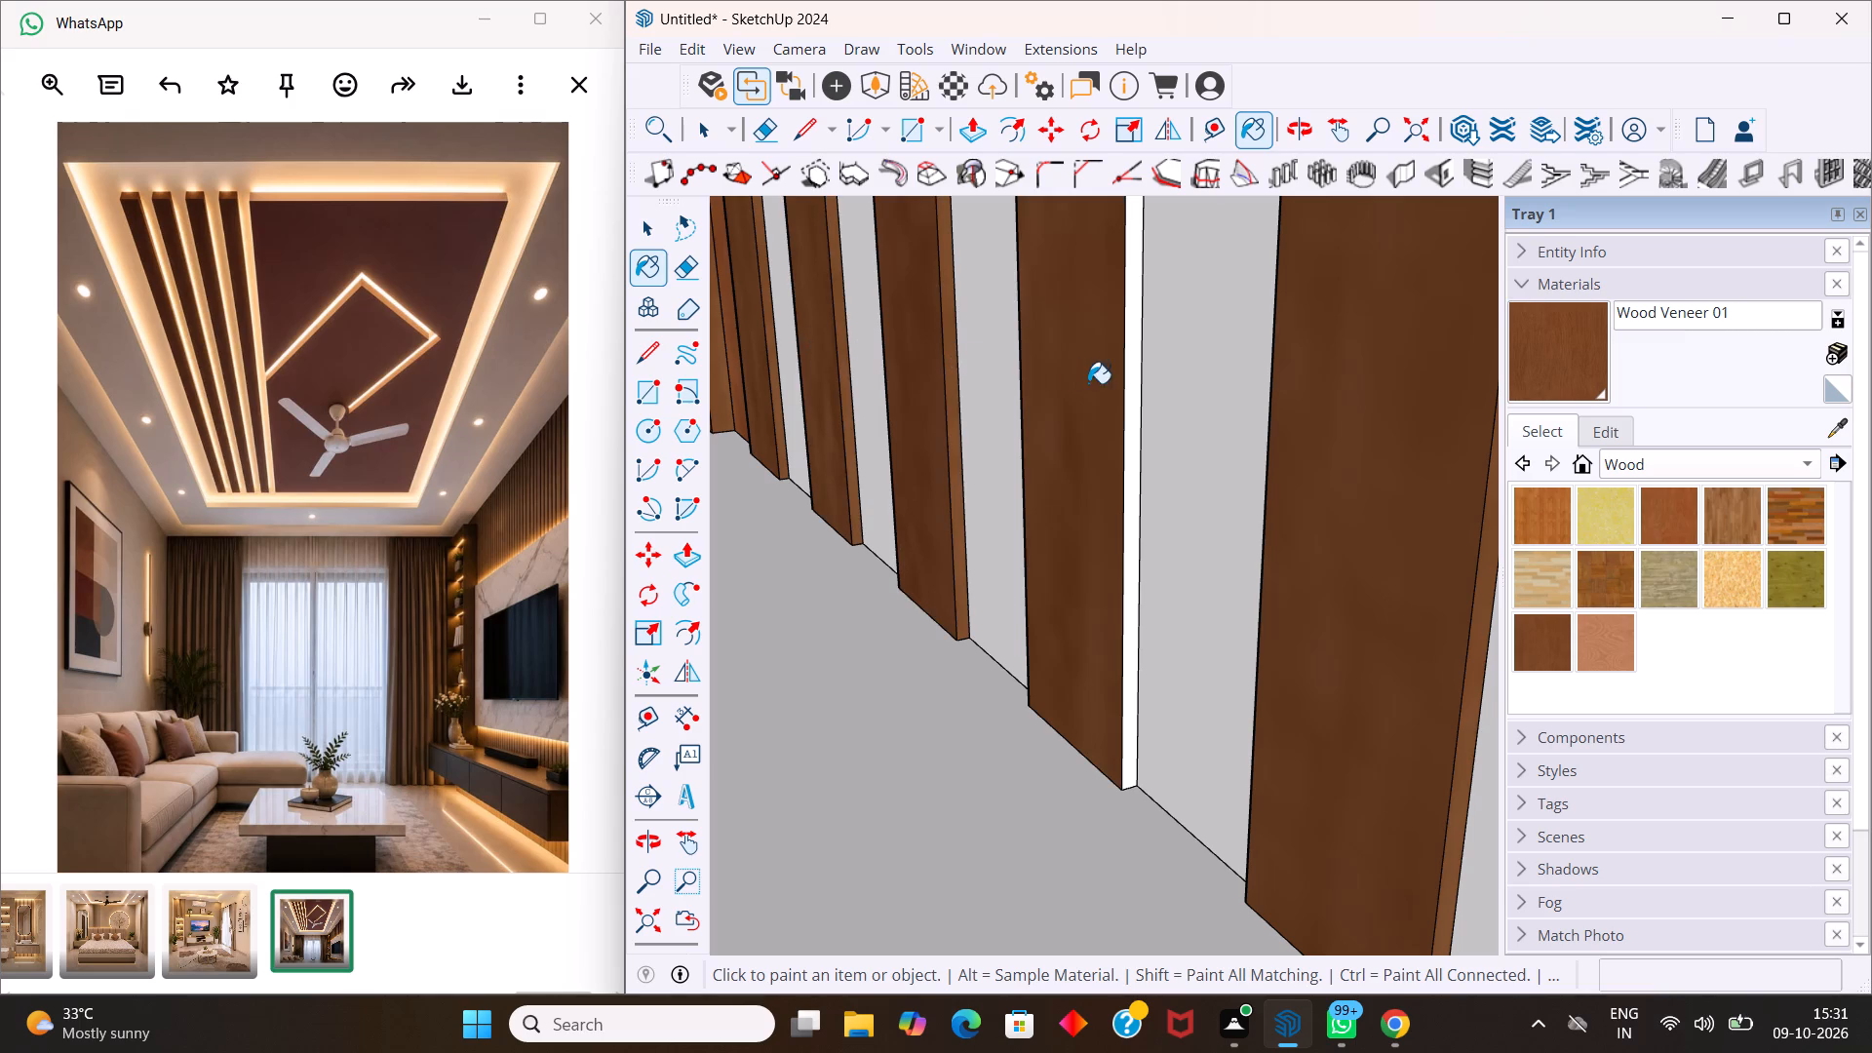
left_click(1133, 379)
key("space")
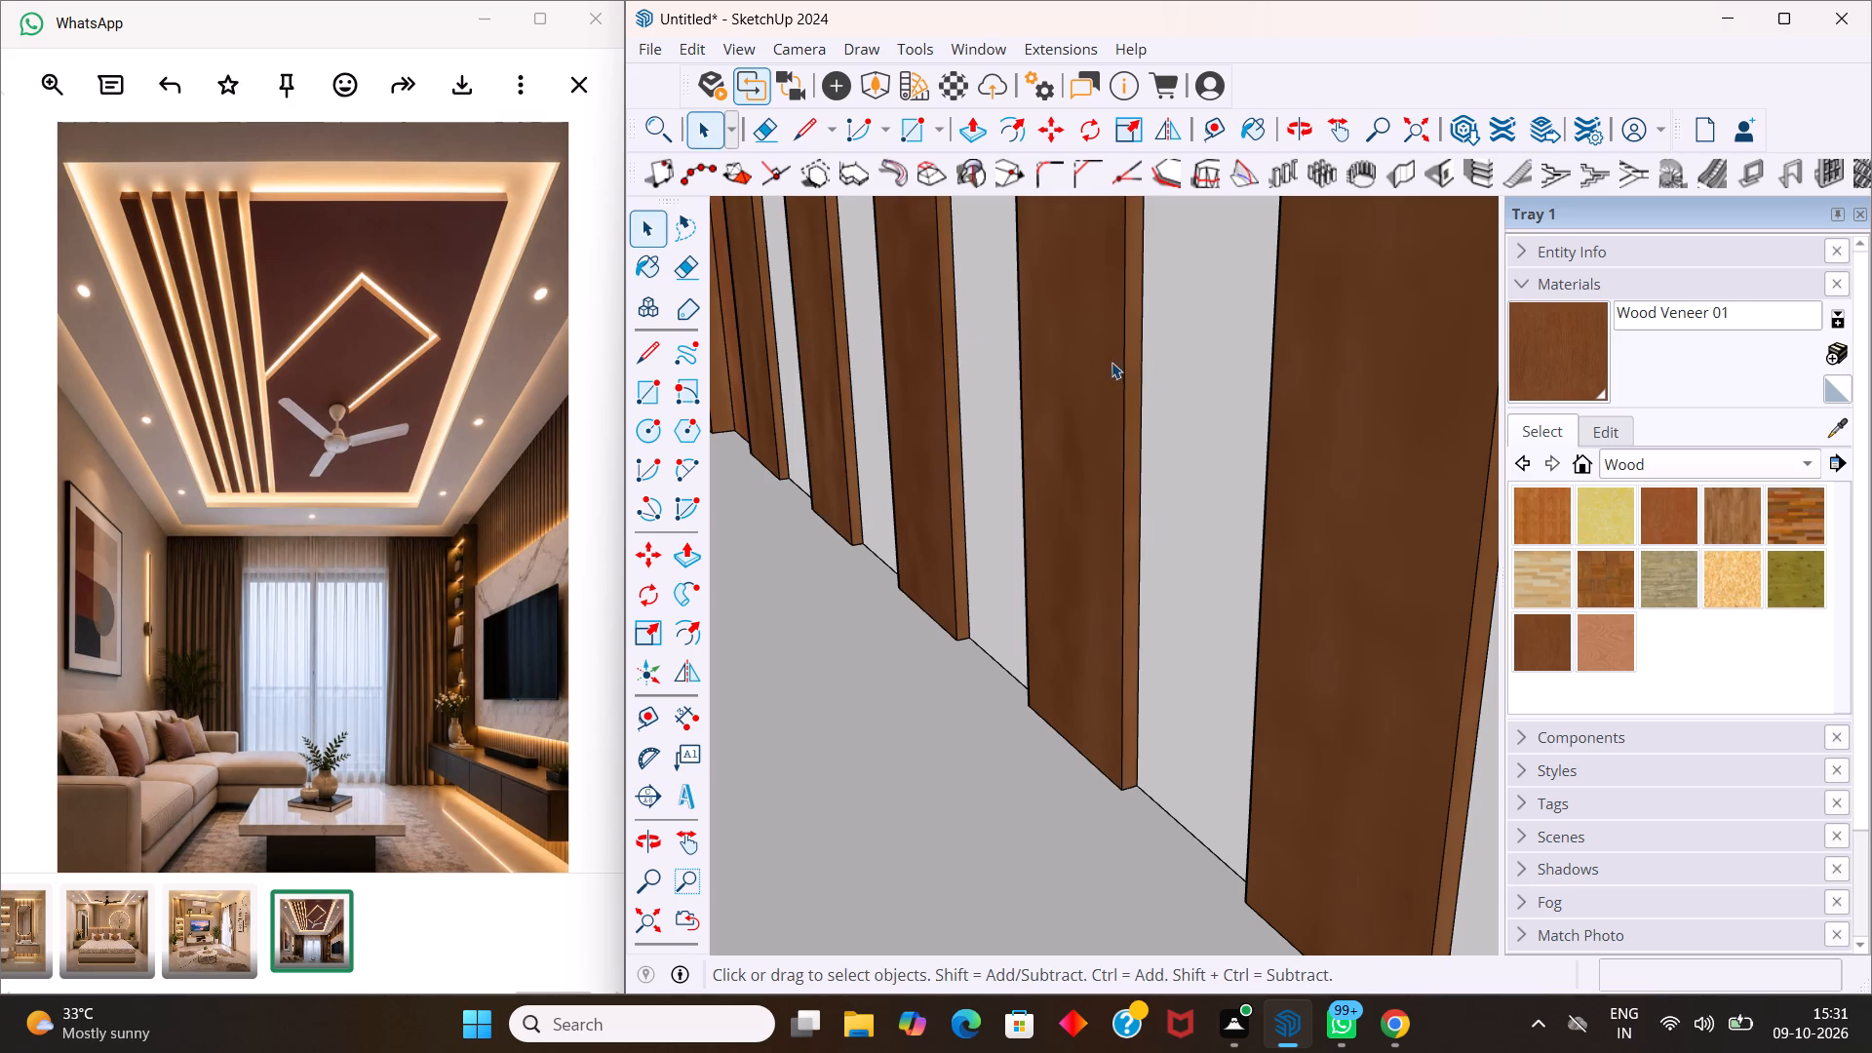
Paint the first three white gaps between the slats above the console, at the shelf-unit end, with Wood Cherry Original.
scroll(1086, 364, "down", 15)
middle_click_drag(965, 356, 1145, 431)
scroll(1072, 404, "down", 6)
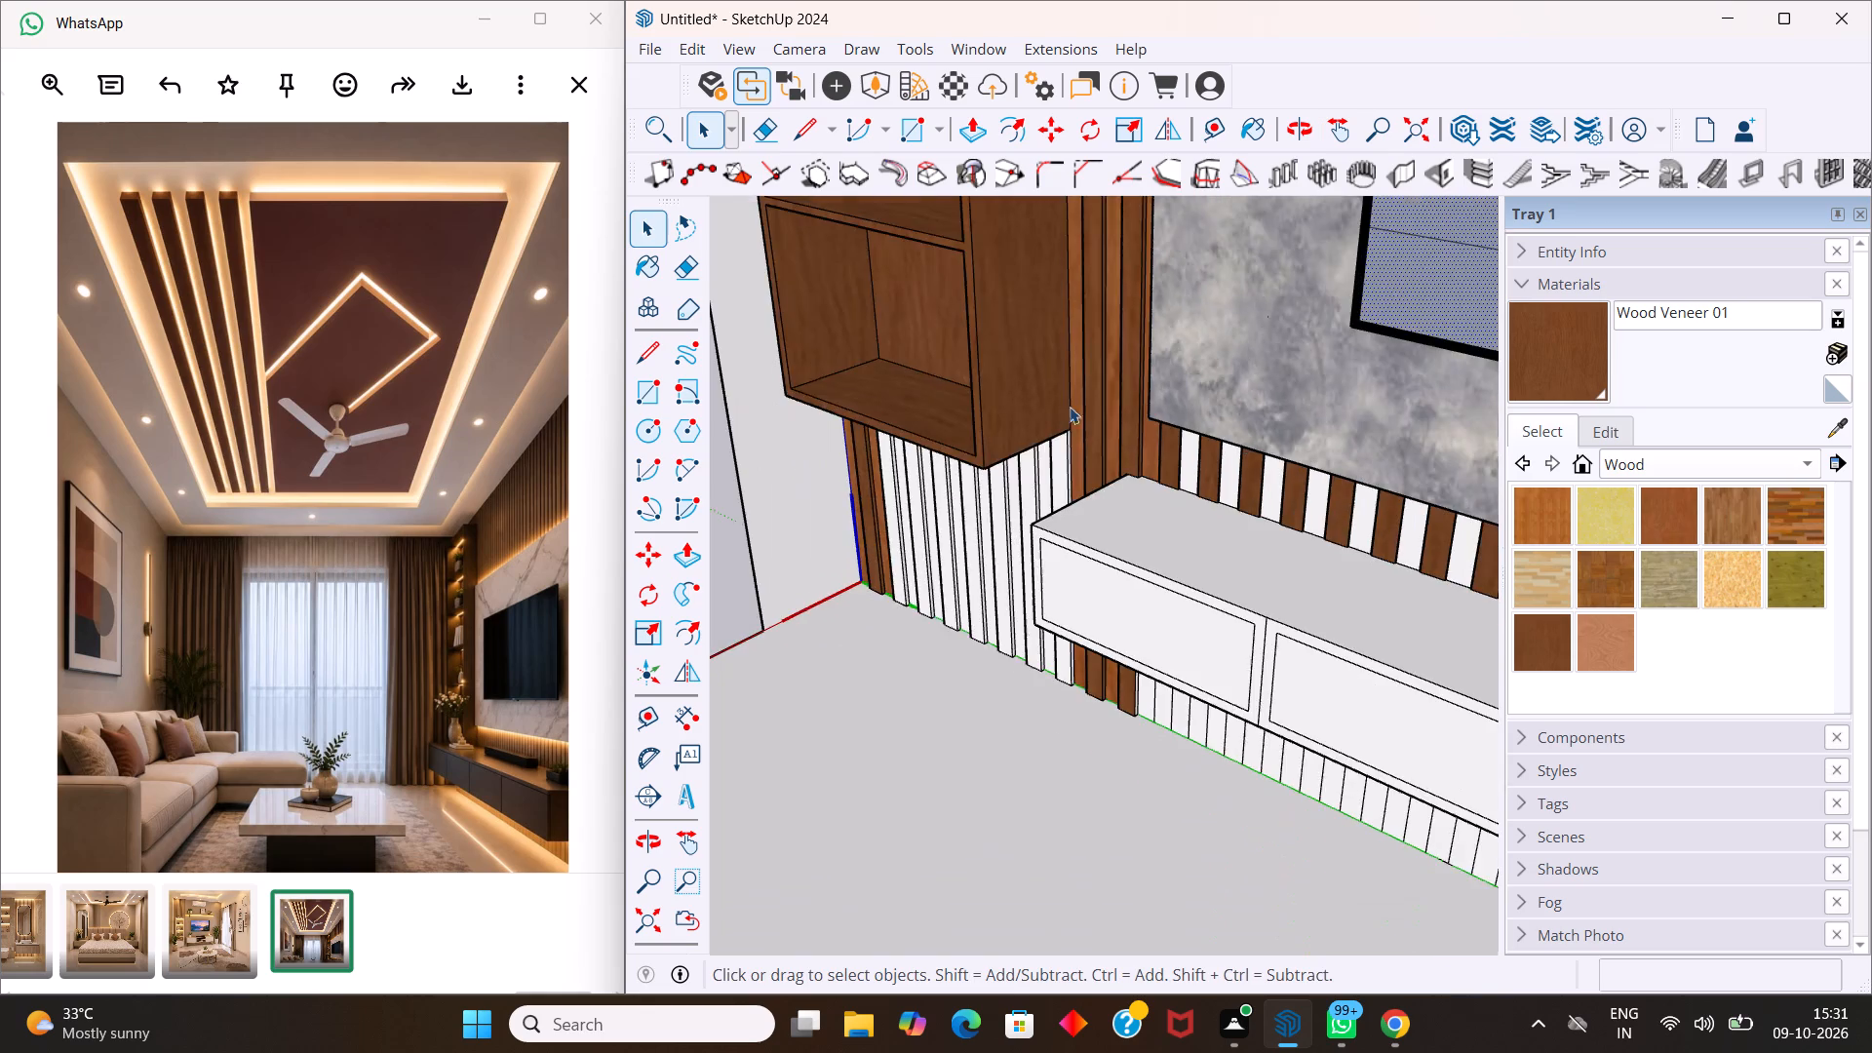
scroll(1031, 398, "down", 1)
middle_click_drag(1035, 411, 998, 421)
scroll(982, 407, "down", 3)
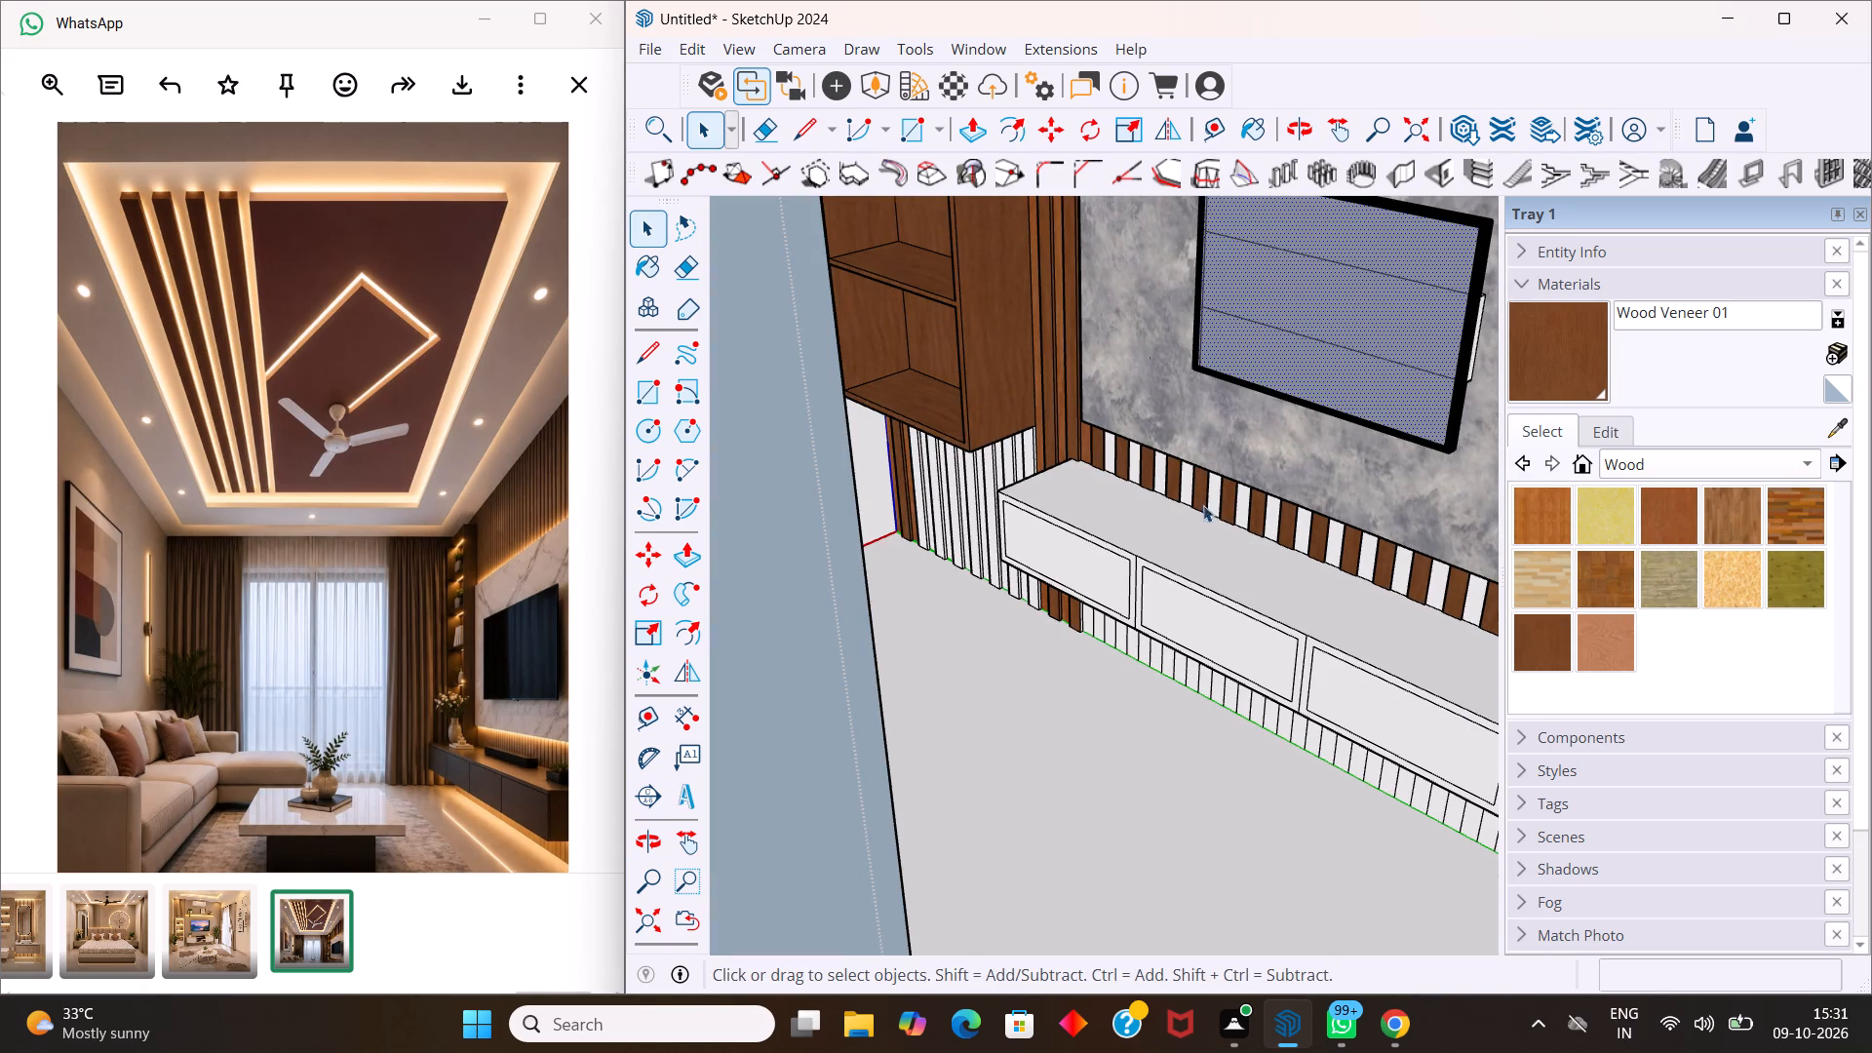
scroll(1206, 508, "up", 7)
left_click(1037, 421)
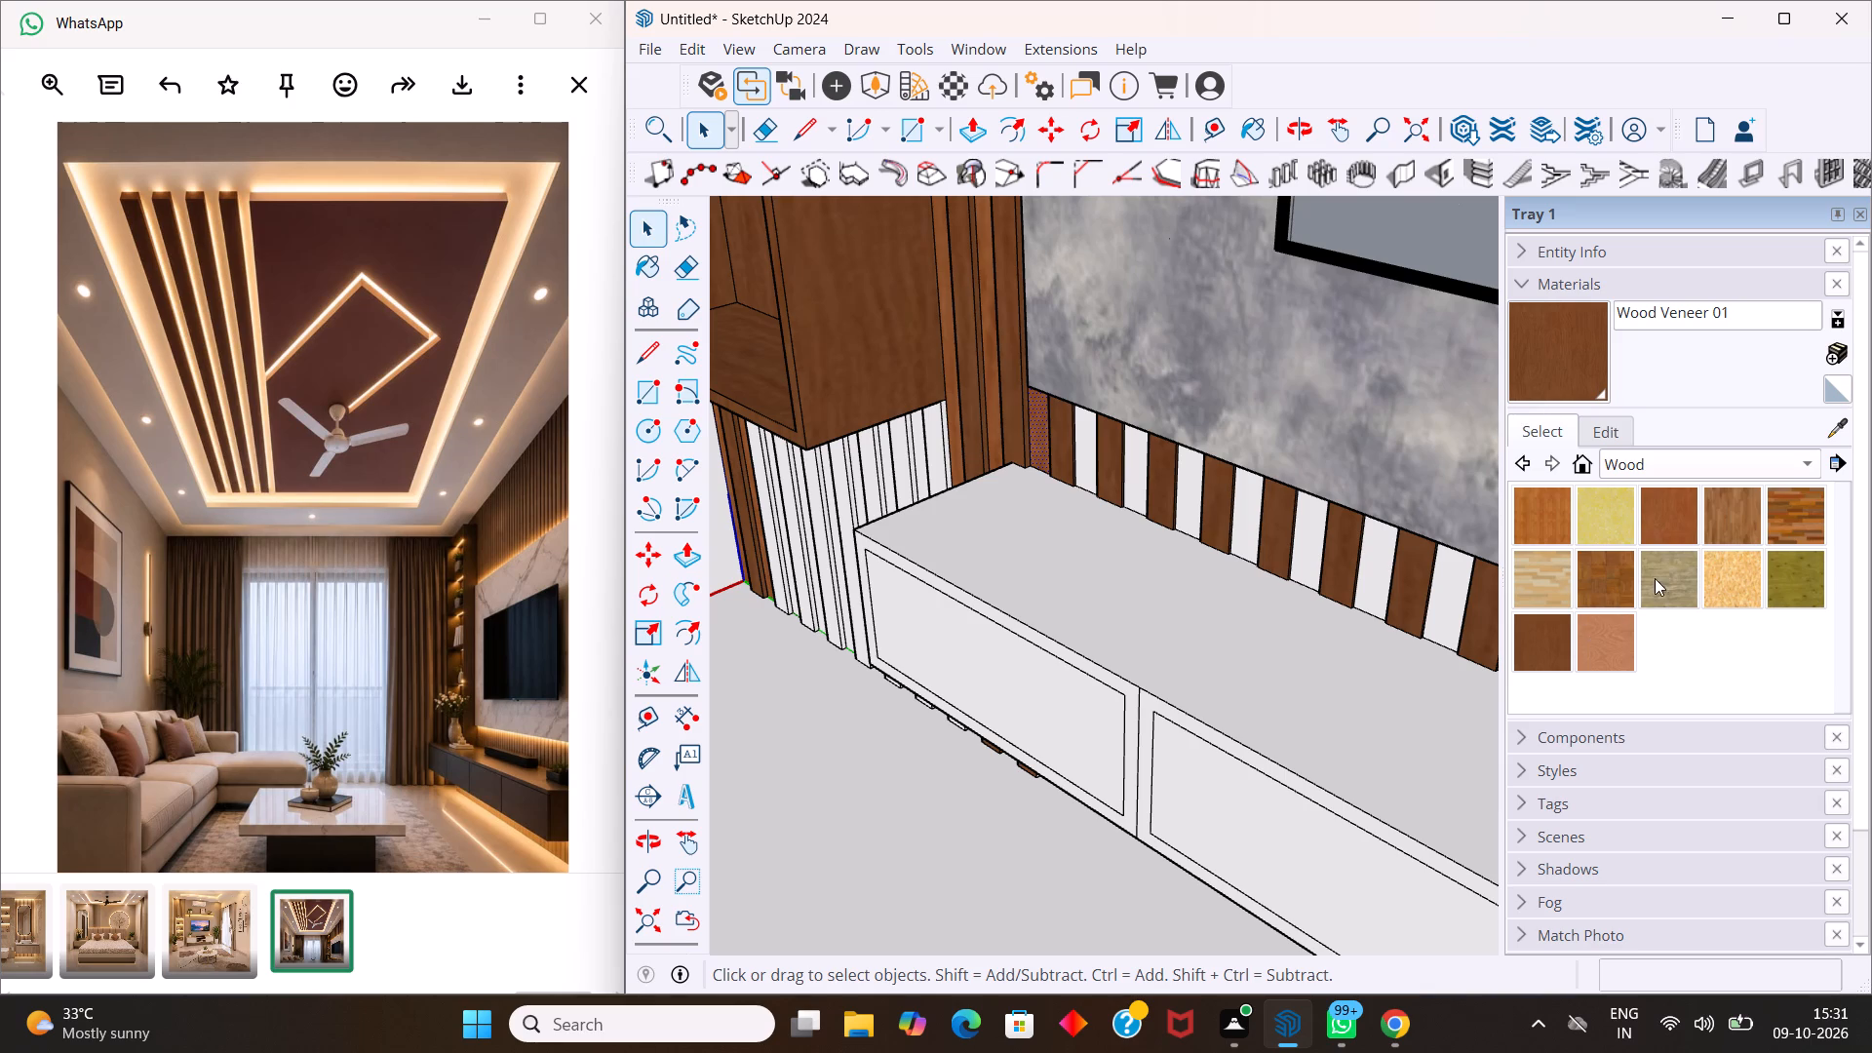
left_click(1676, 519)
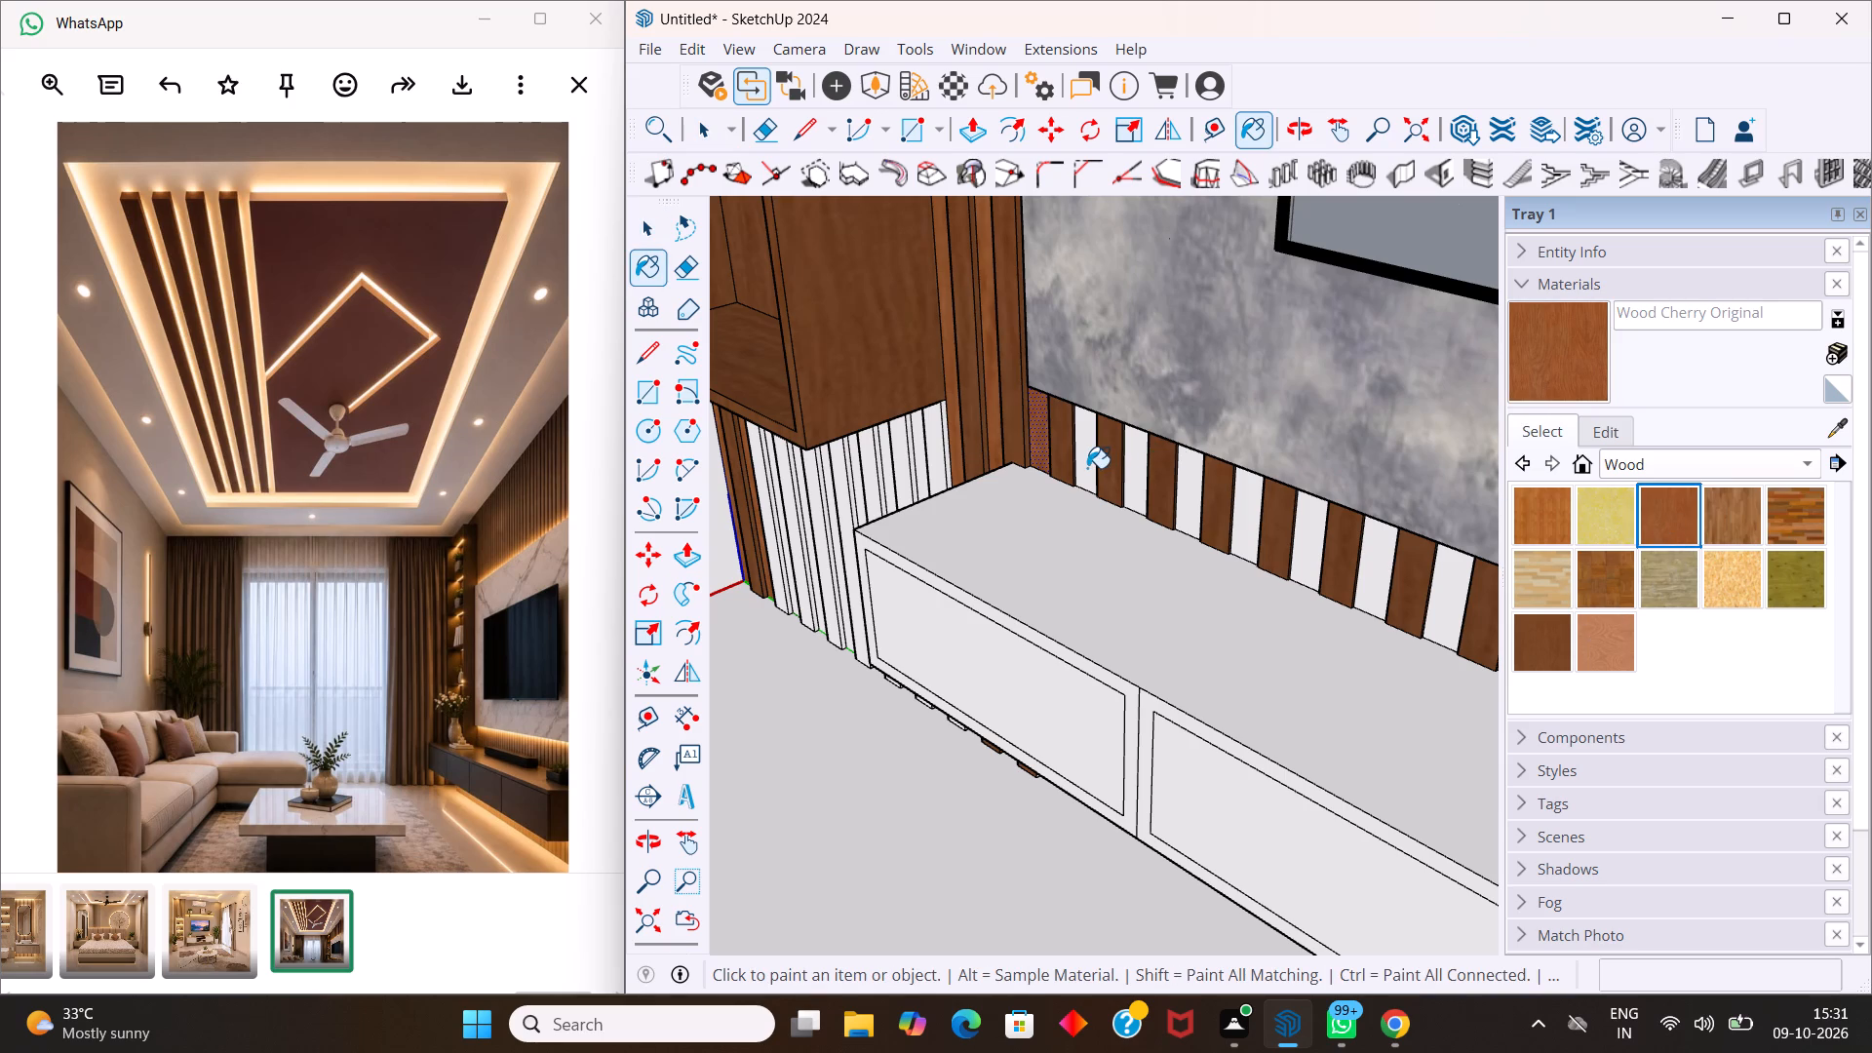
left_click(1087, 466)
left_click(1126, 477)
left_click(1189, 495)
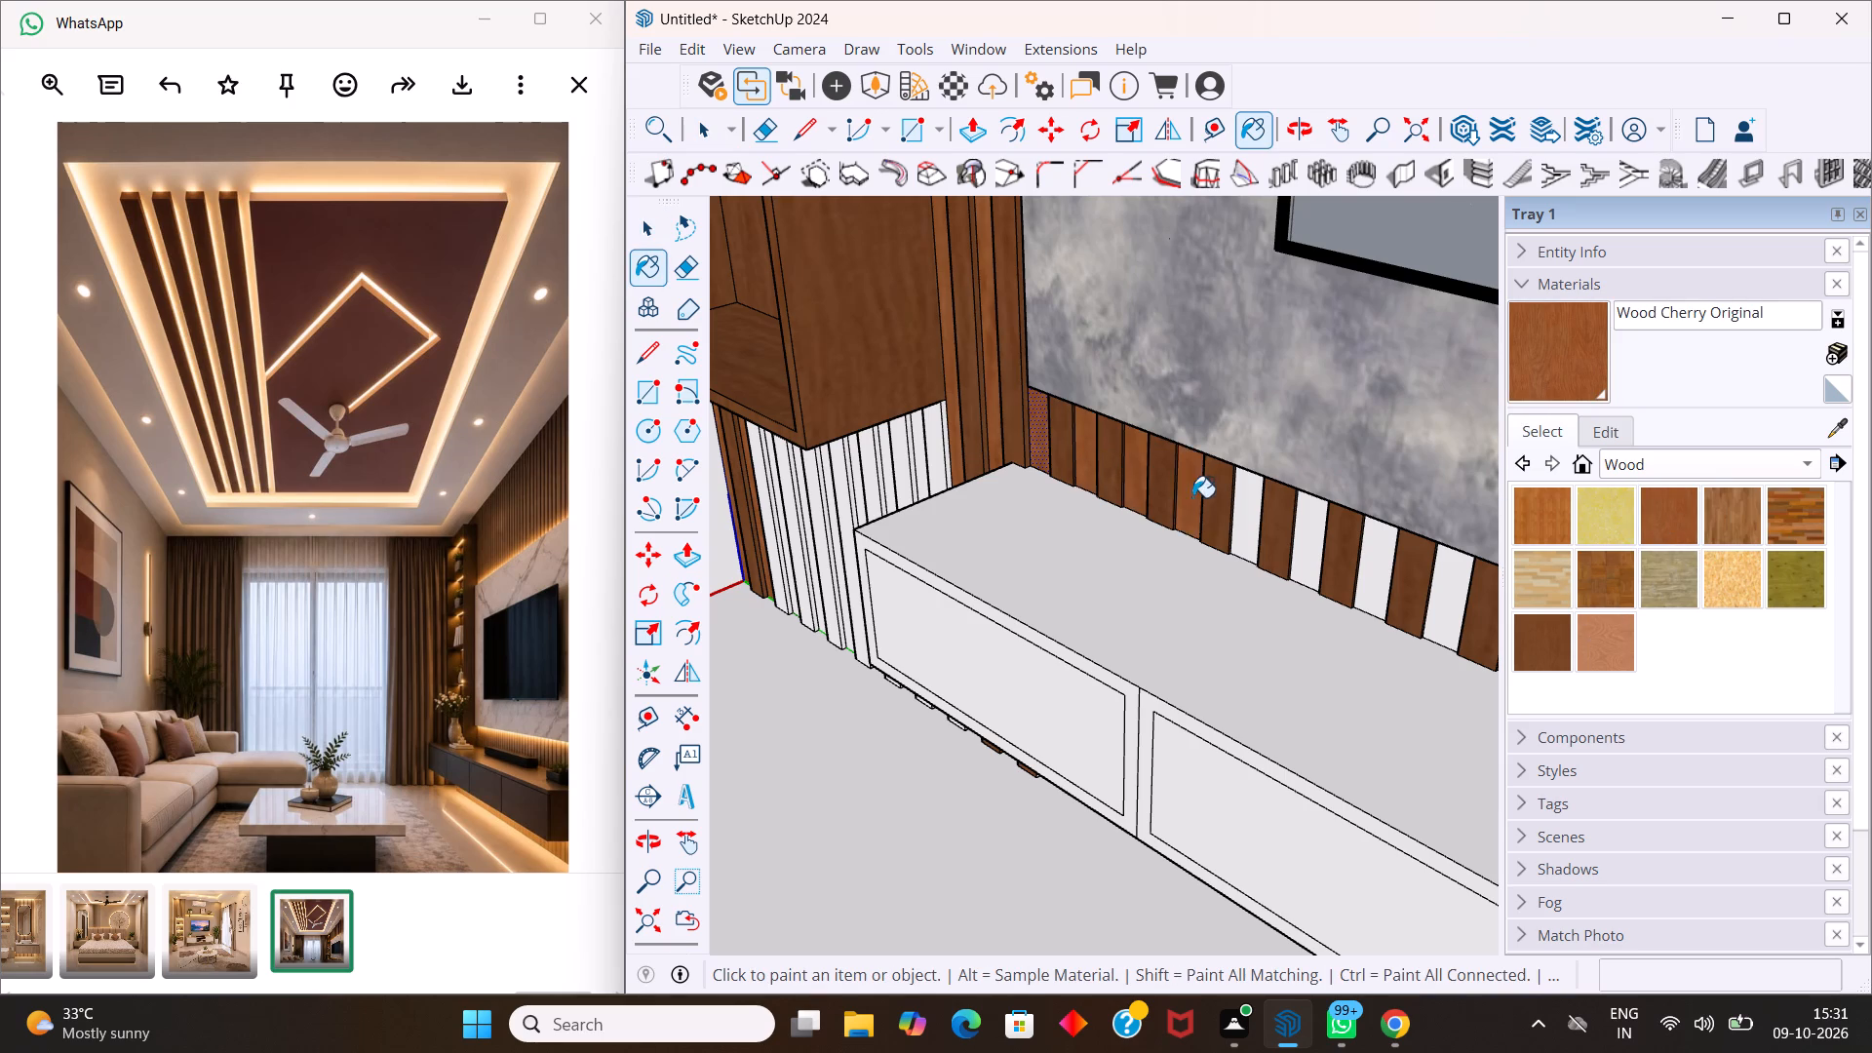
Paint the next four white gaps between the slats above the console with Wood Cherry Original.
middle_click_drag(1103, 504, 1288, 518)
scroll(1124, 437, "down", 6)
scroll(1017, 405, "down", 4)
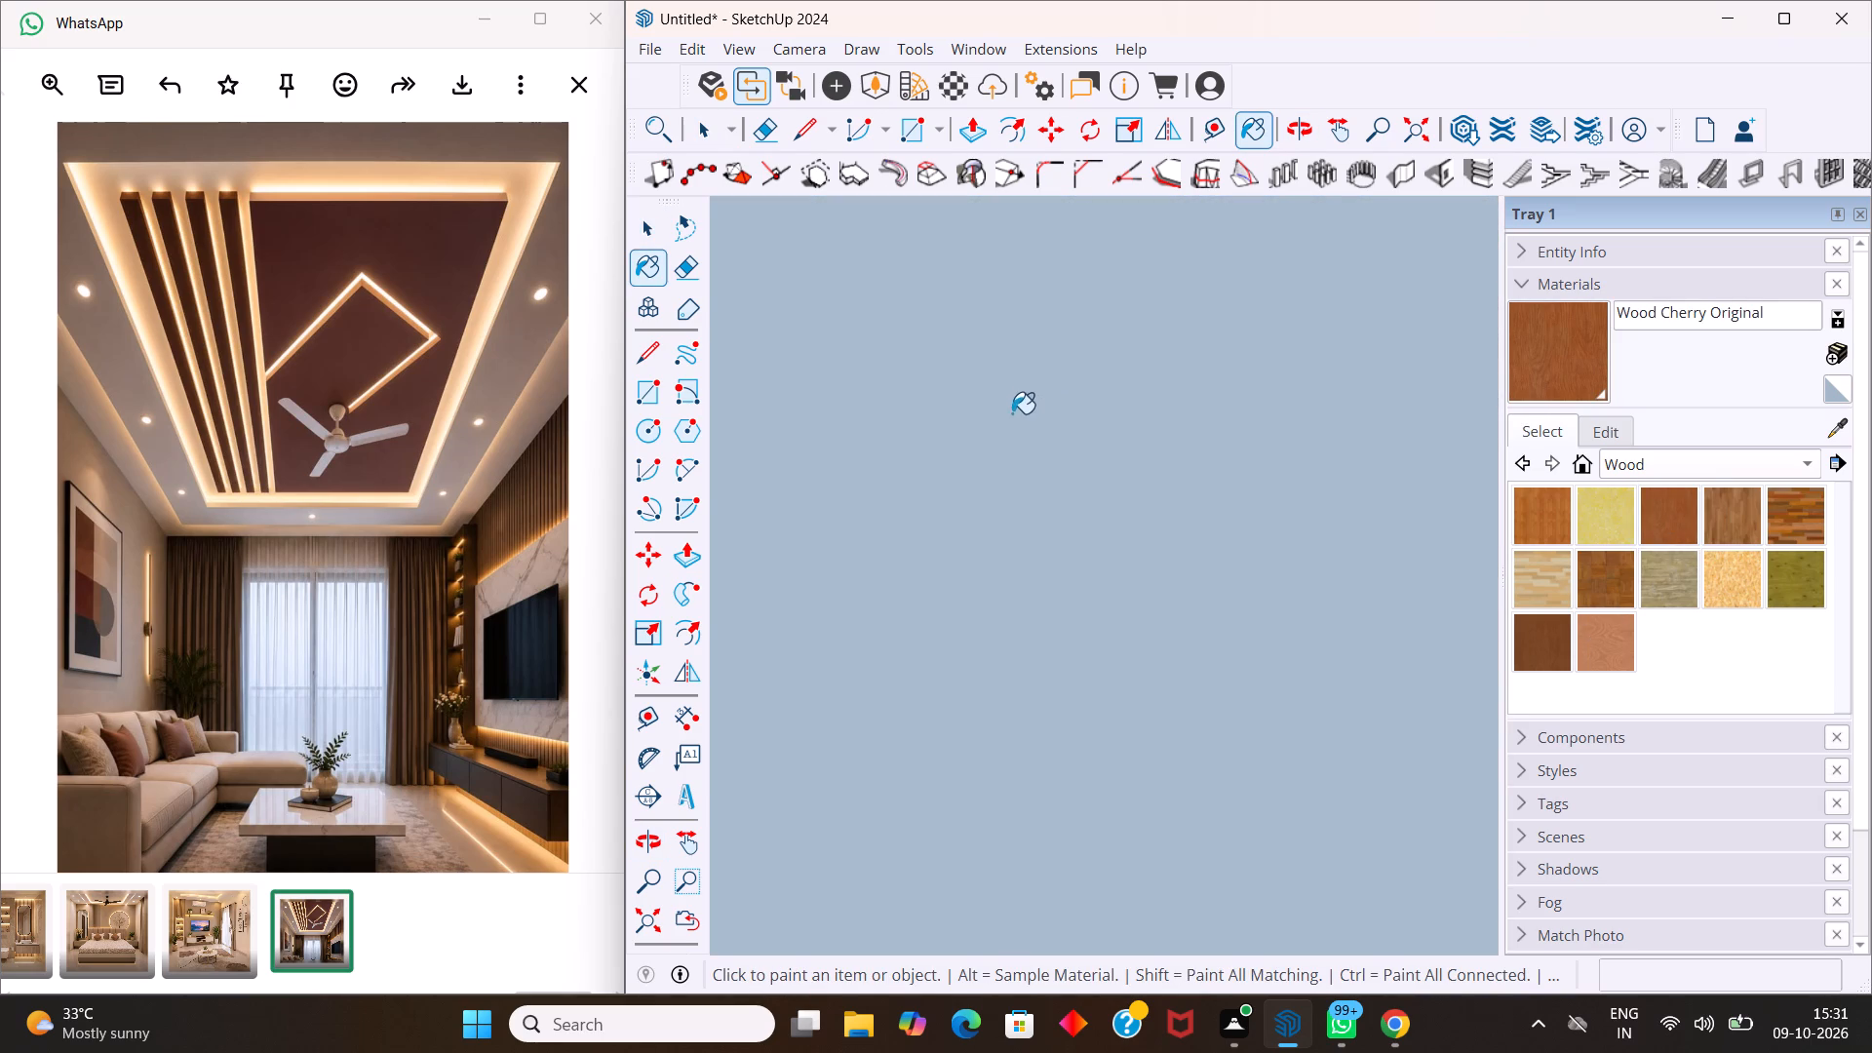
scroll(1012, 413, "down", 16)
scroll(987, 409, "up", 1)
scroll(987, 409, "down", 20)
scroll(987, 409, "down", 3)
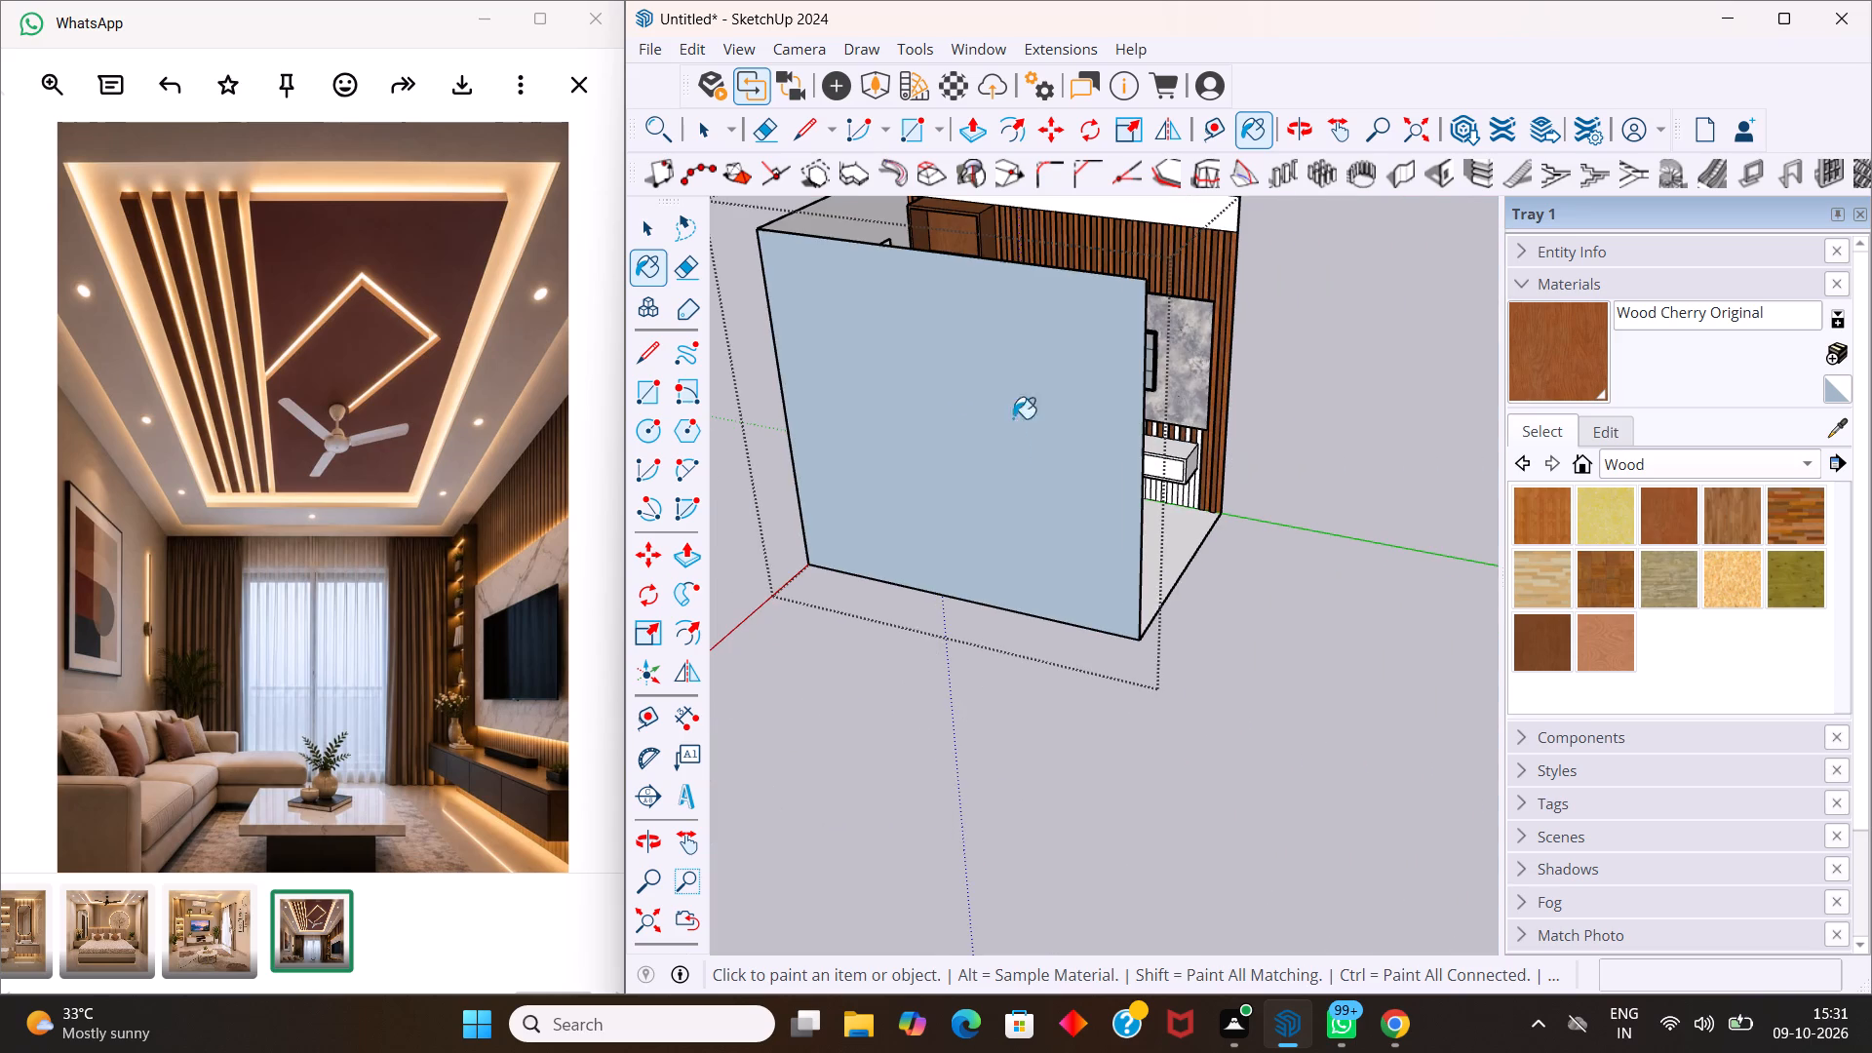
middle_click_drag(1216, 445, 1096, 411)
scroll(1178, 414, "up", 11)
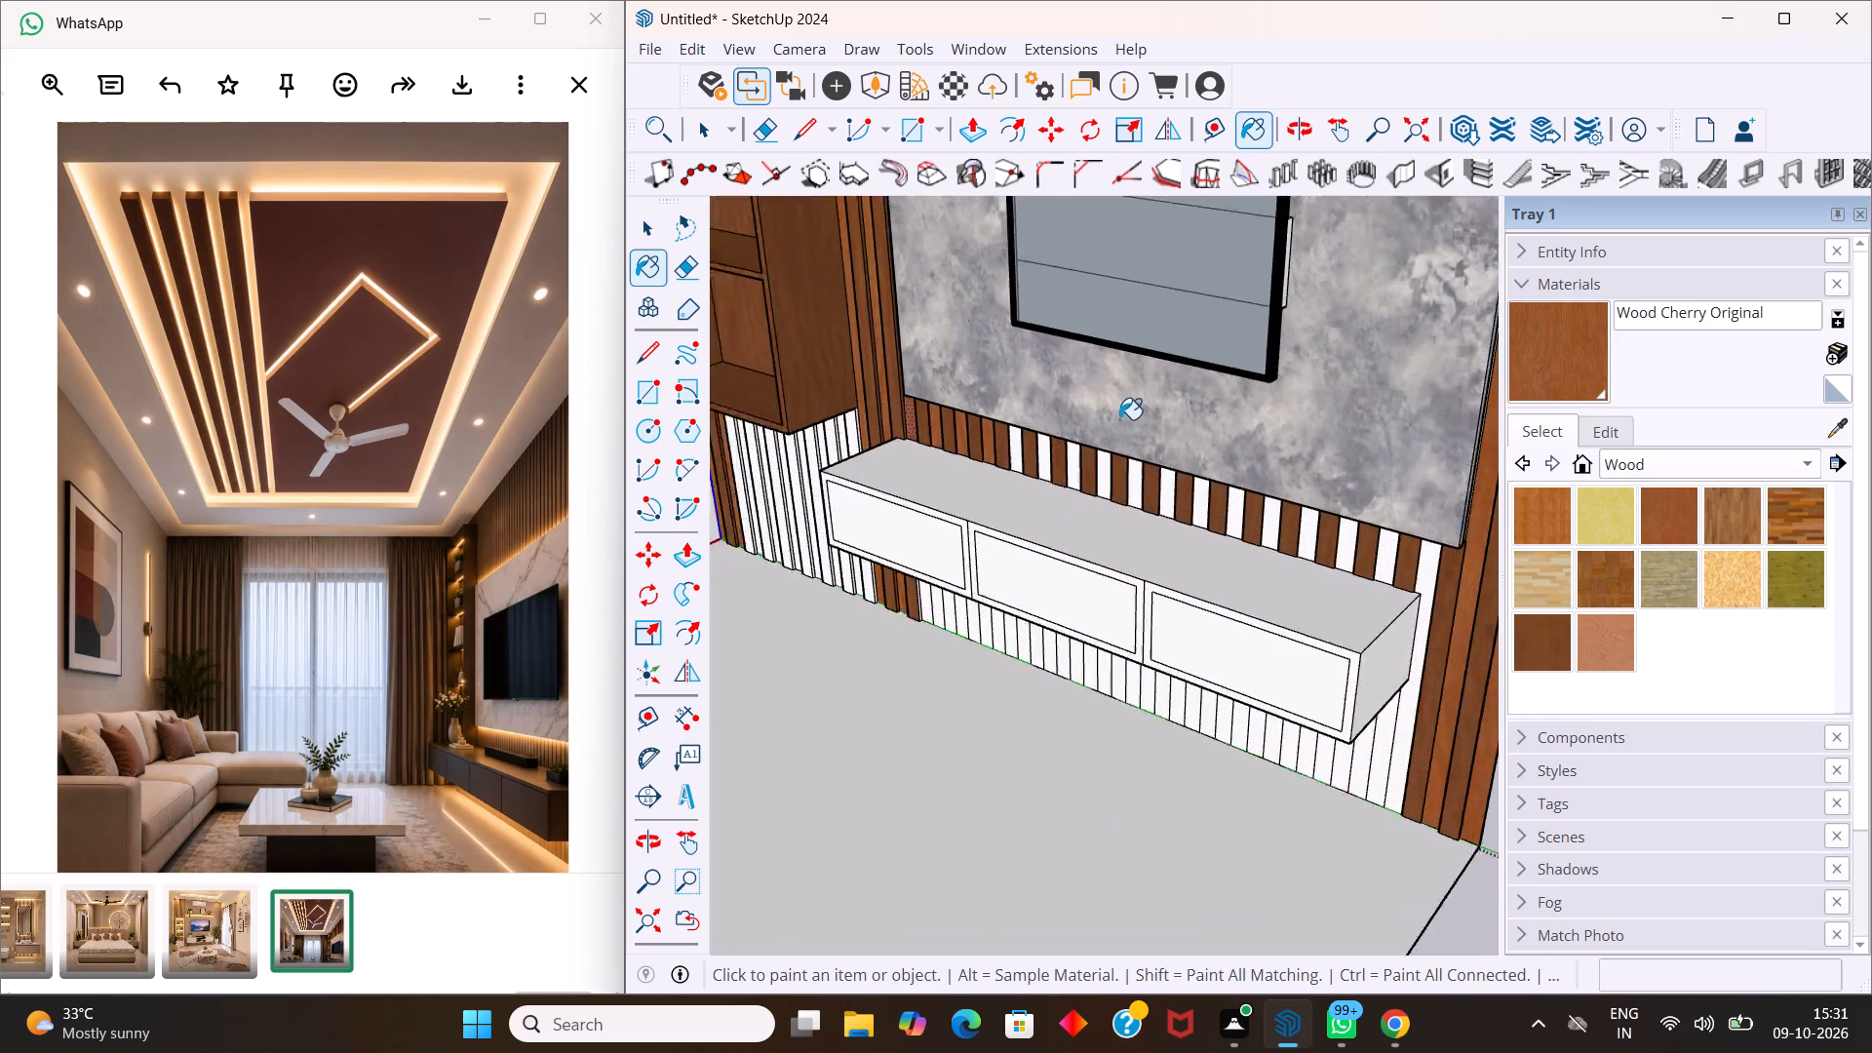
scroll(1119, 419, "up", 12)
left_click(902, 447)
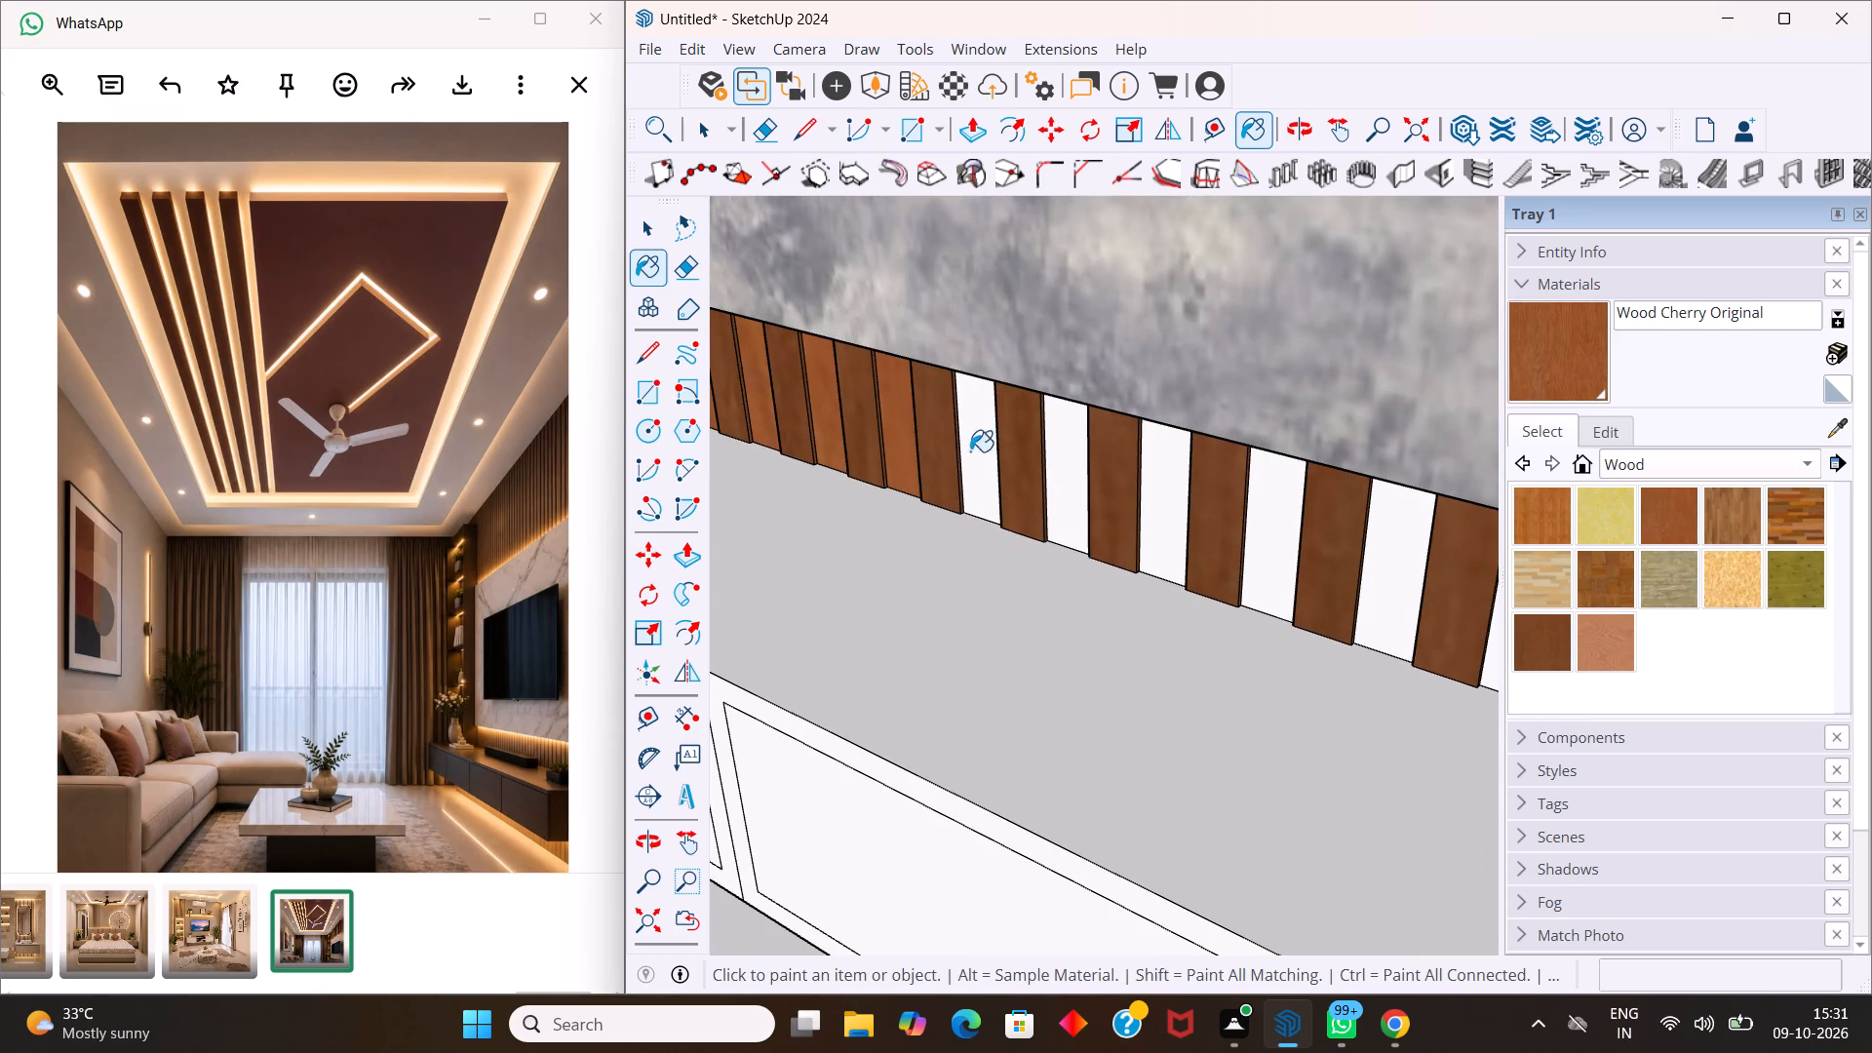
left_click(978, 451)
left_click(1070, 465)
left_click(1159, 476)
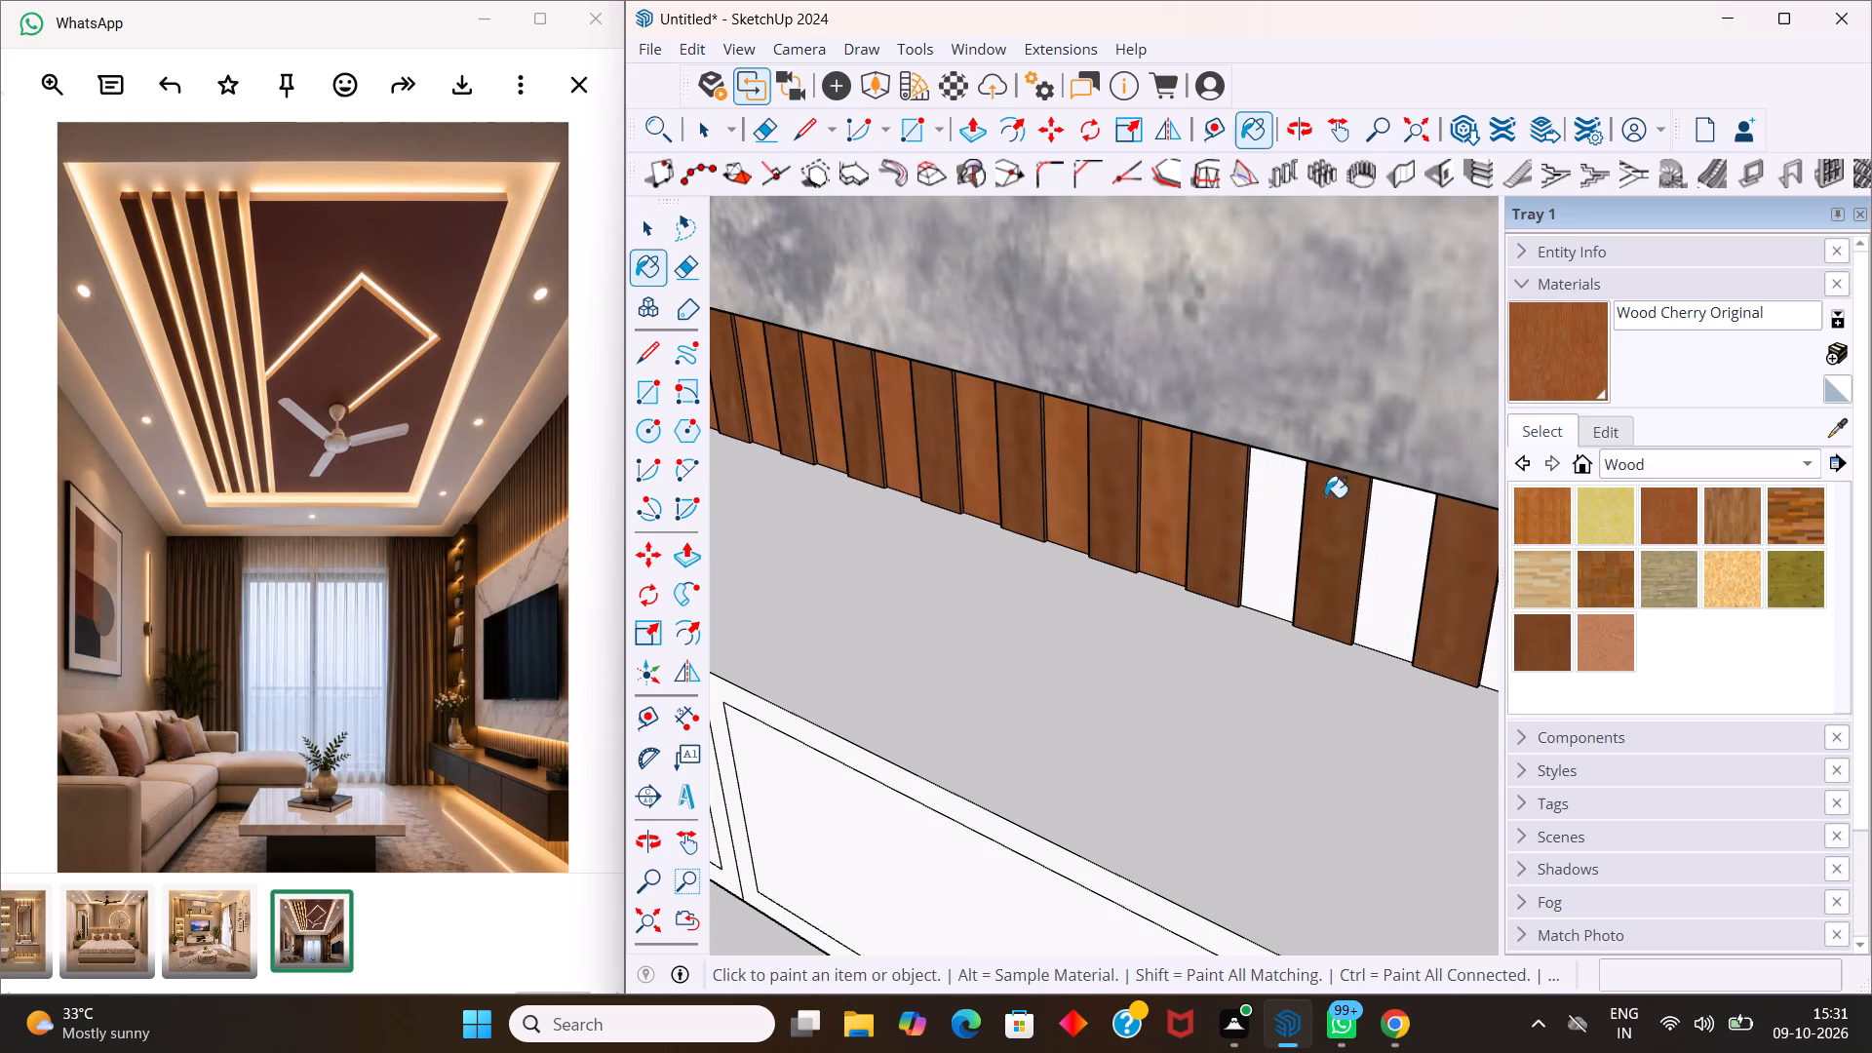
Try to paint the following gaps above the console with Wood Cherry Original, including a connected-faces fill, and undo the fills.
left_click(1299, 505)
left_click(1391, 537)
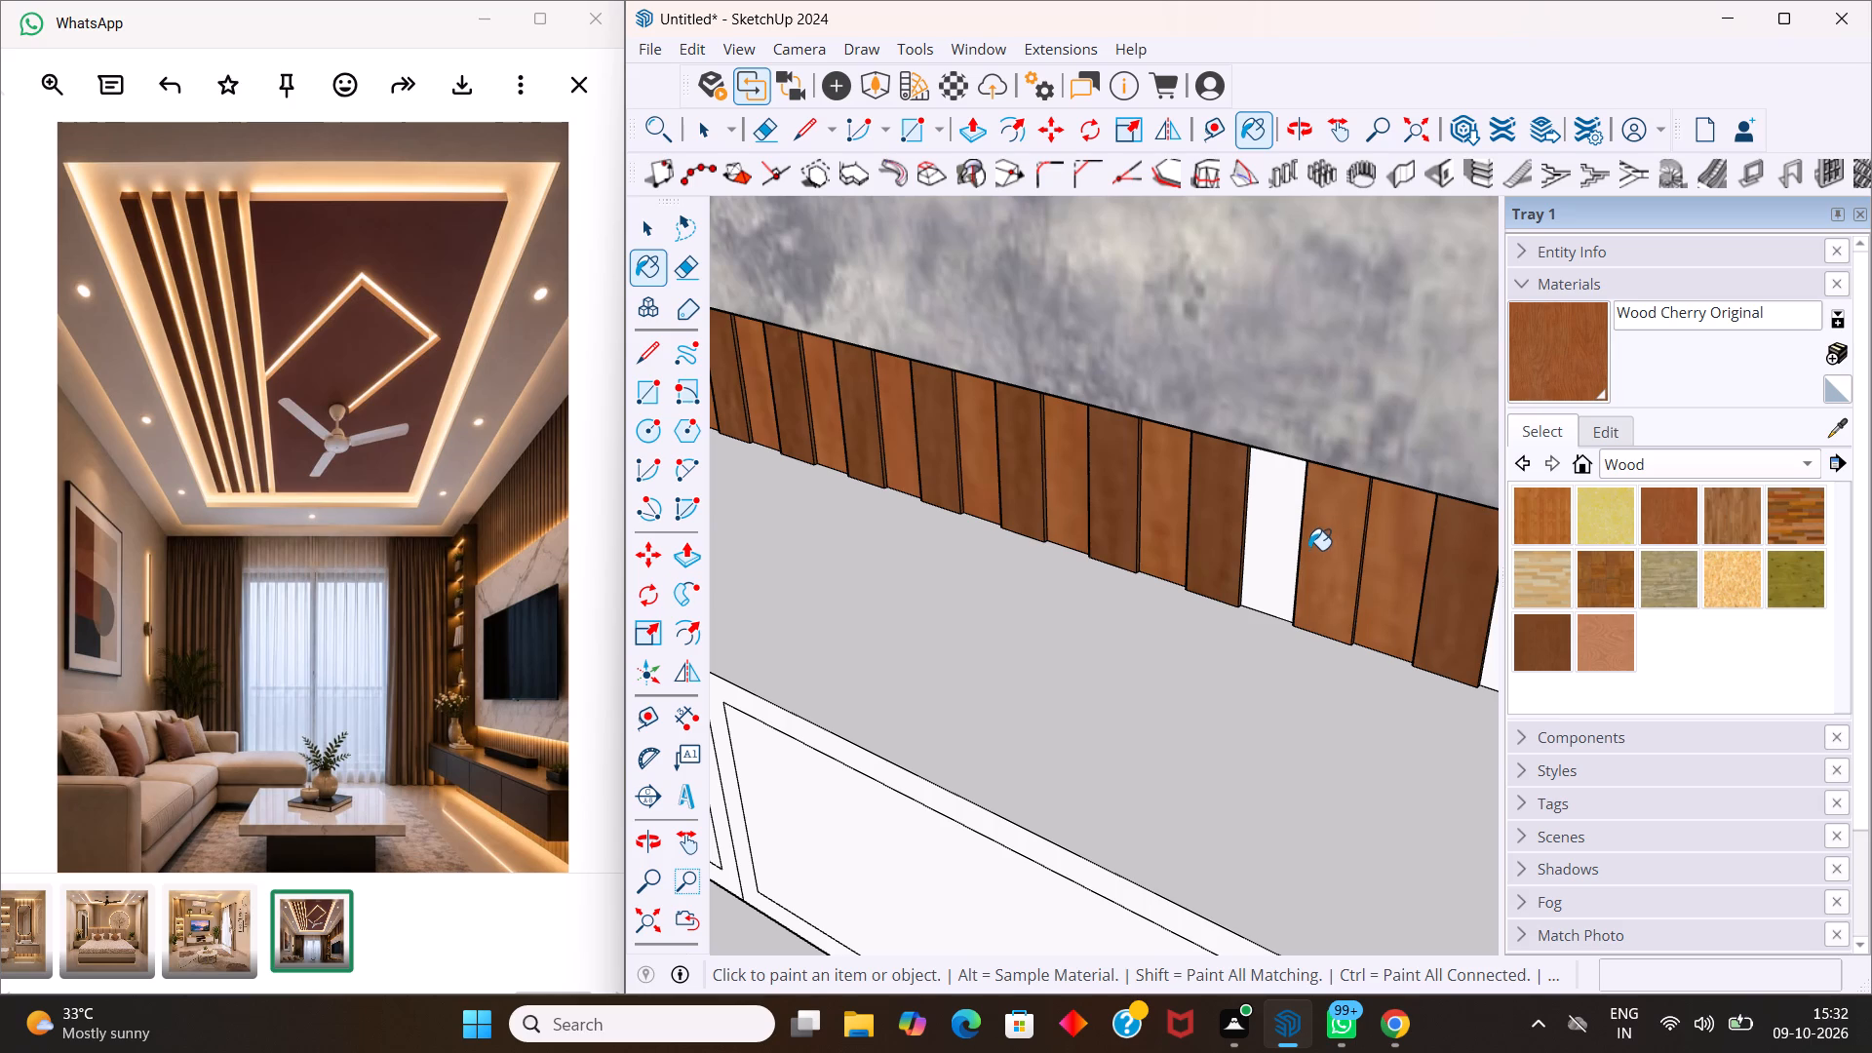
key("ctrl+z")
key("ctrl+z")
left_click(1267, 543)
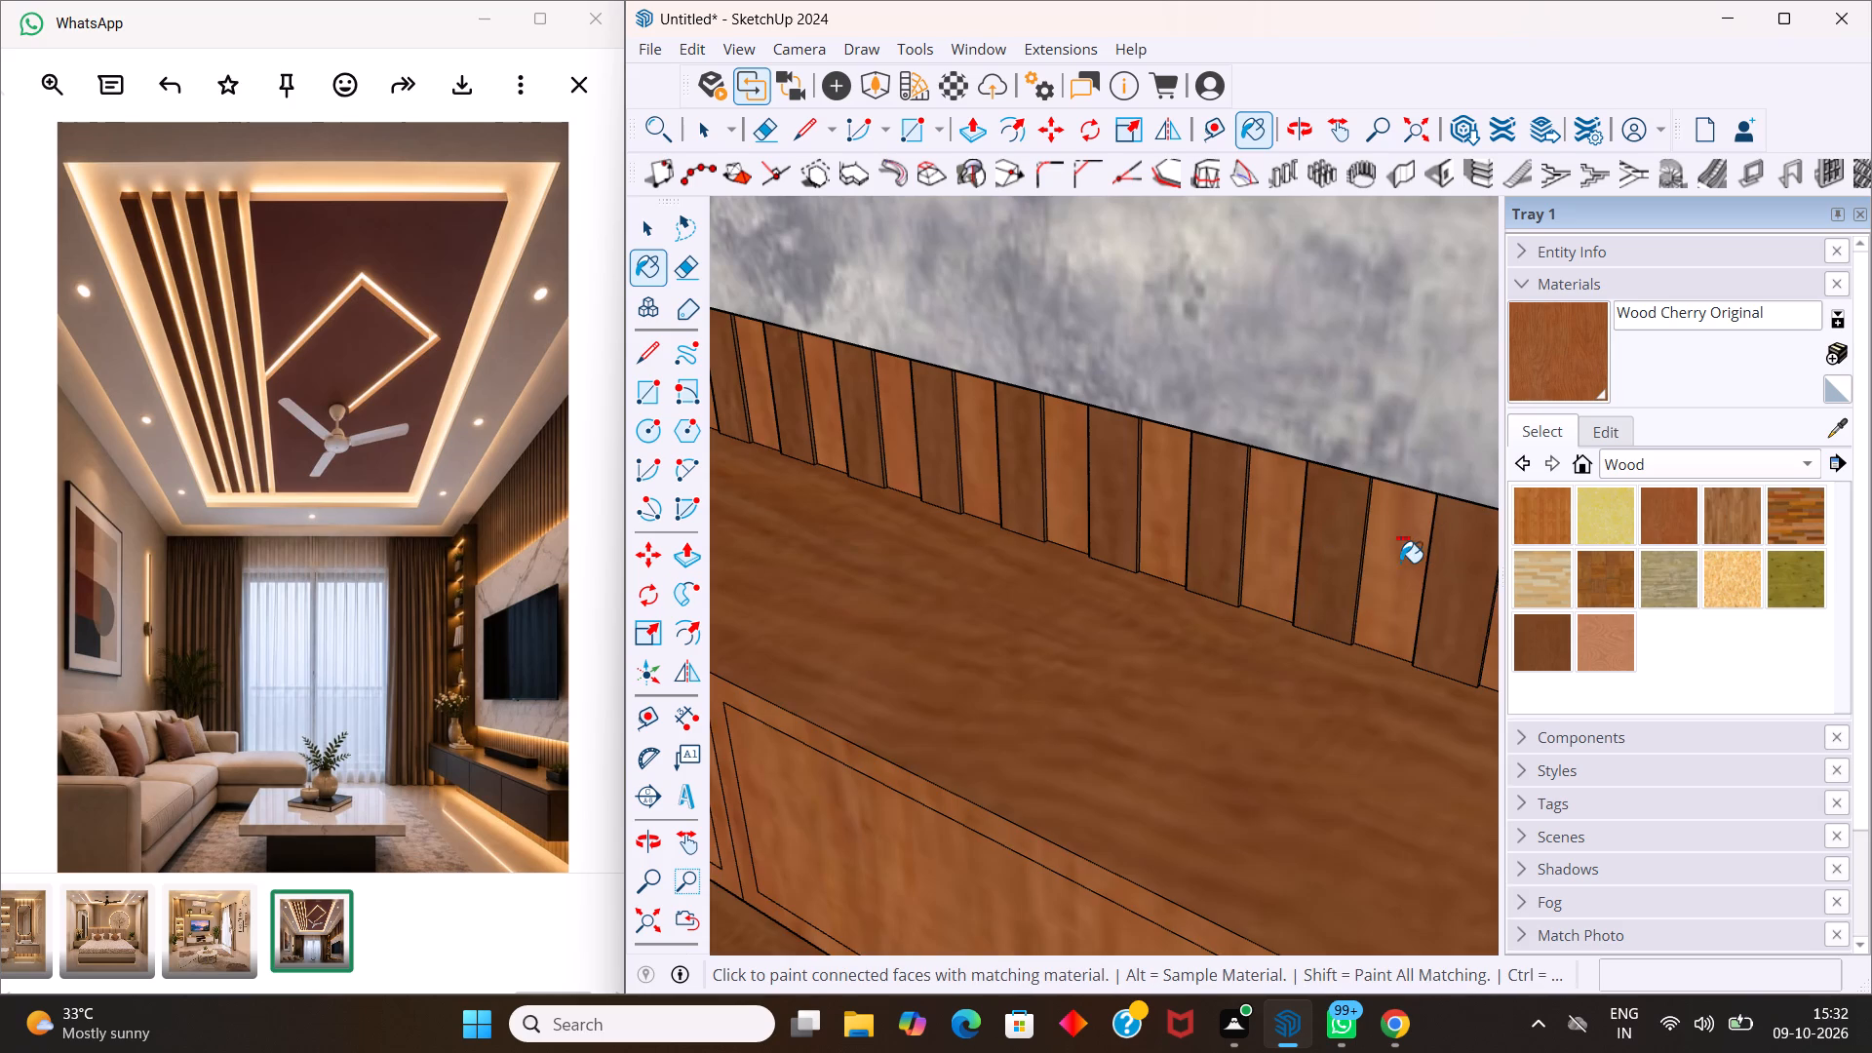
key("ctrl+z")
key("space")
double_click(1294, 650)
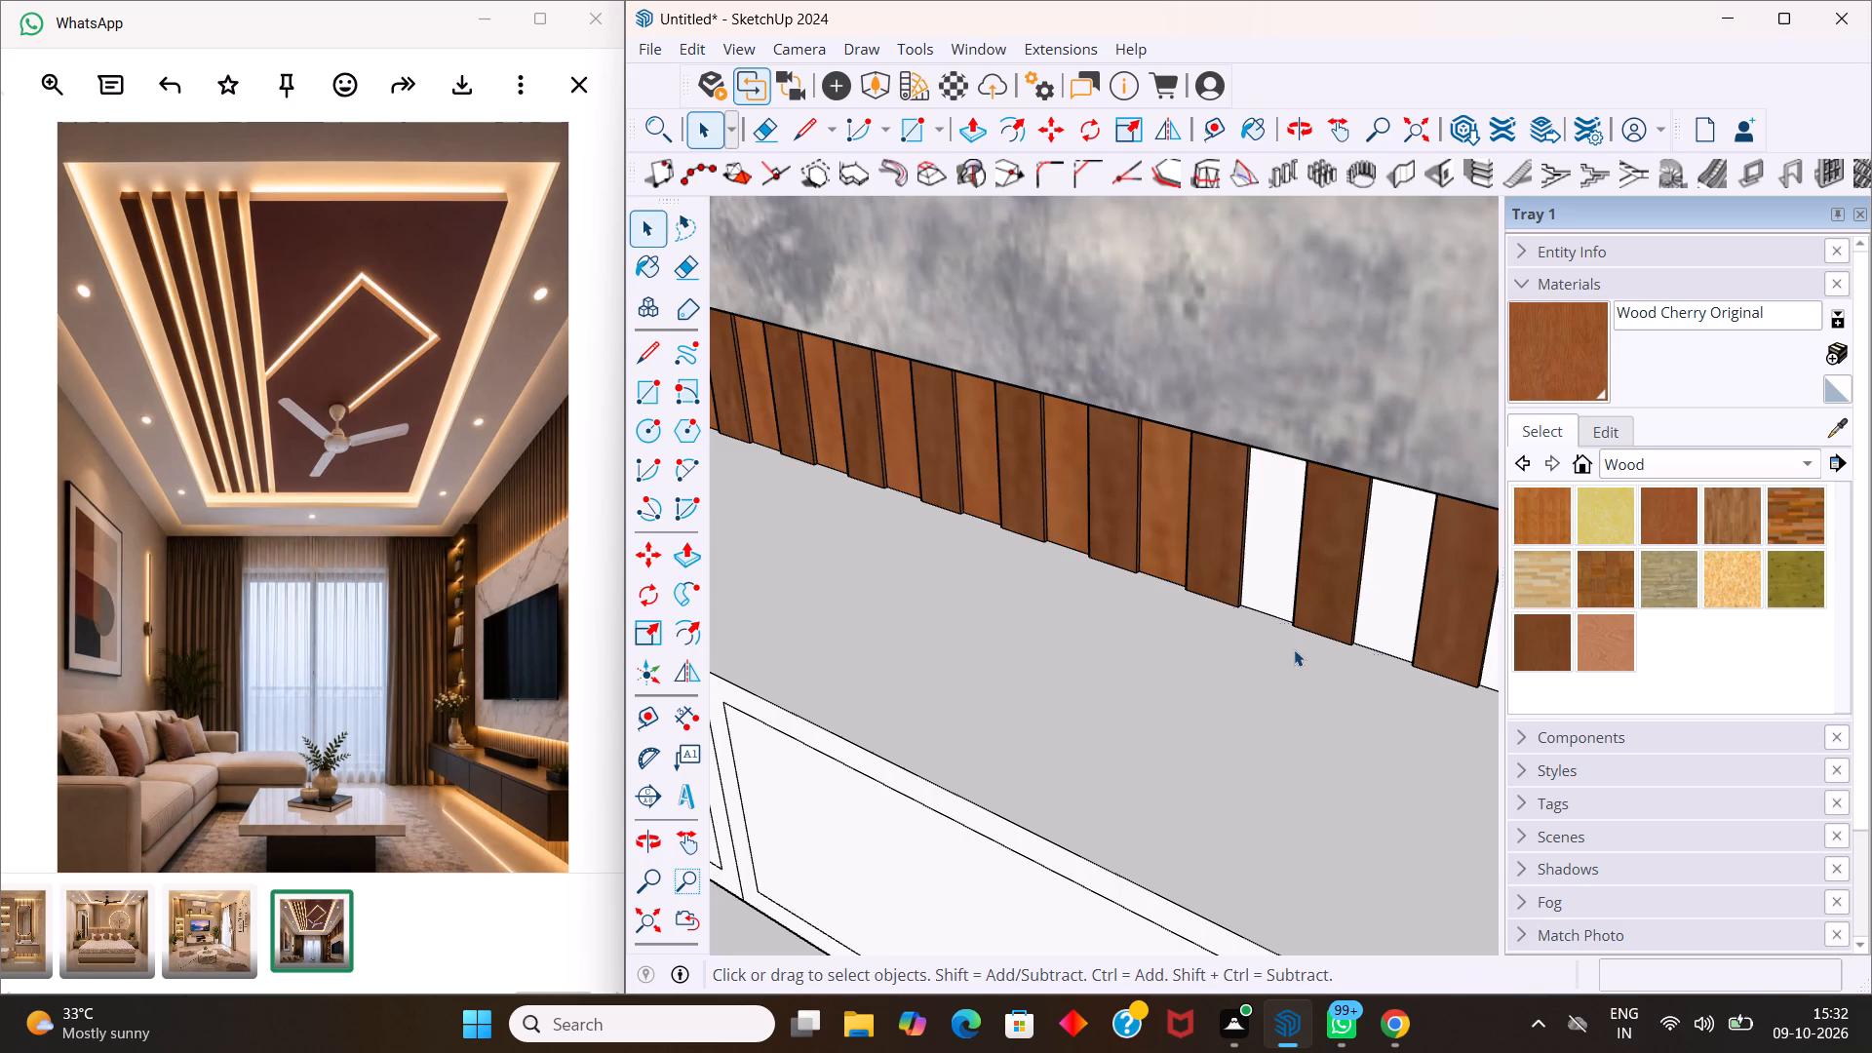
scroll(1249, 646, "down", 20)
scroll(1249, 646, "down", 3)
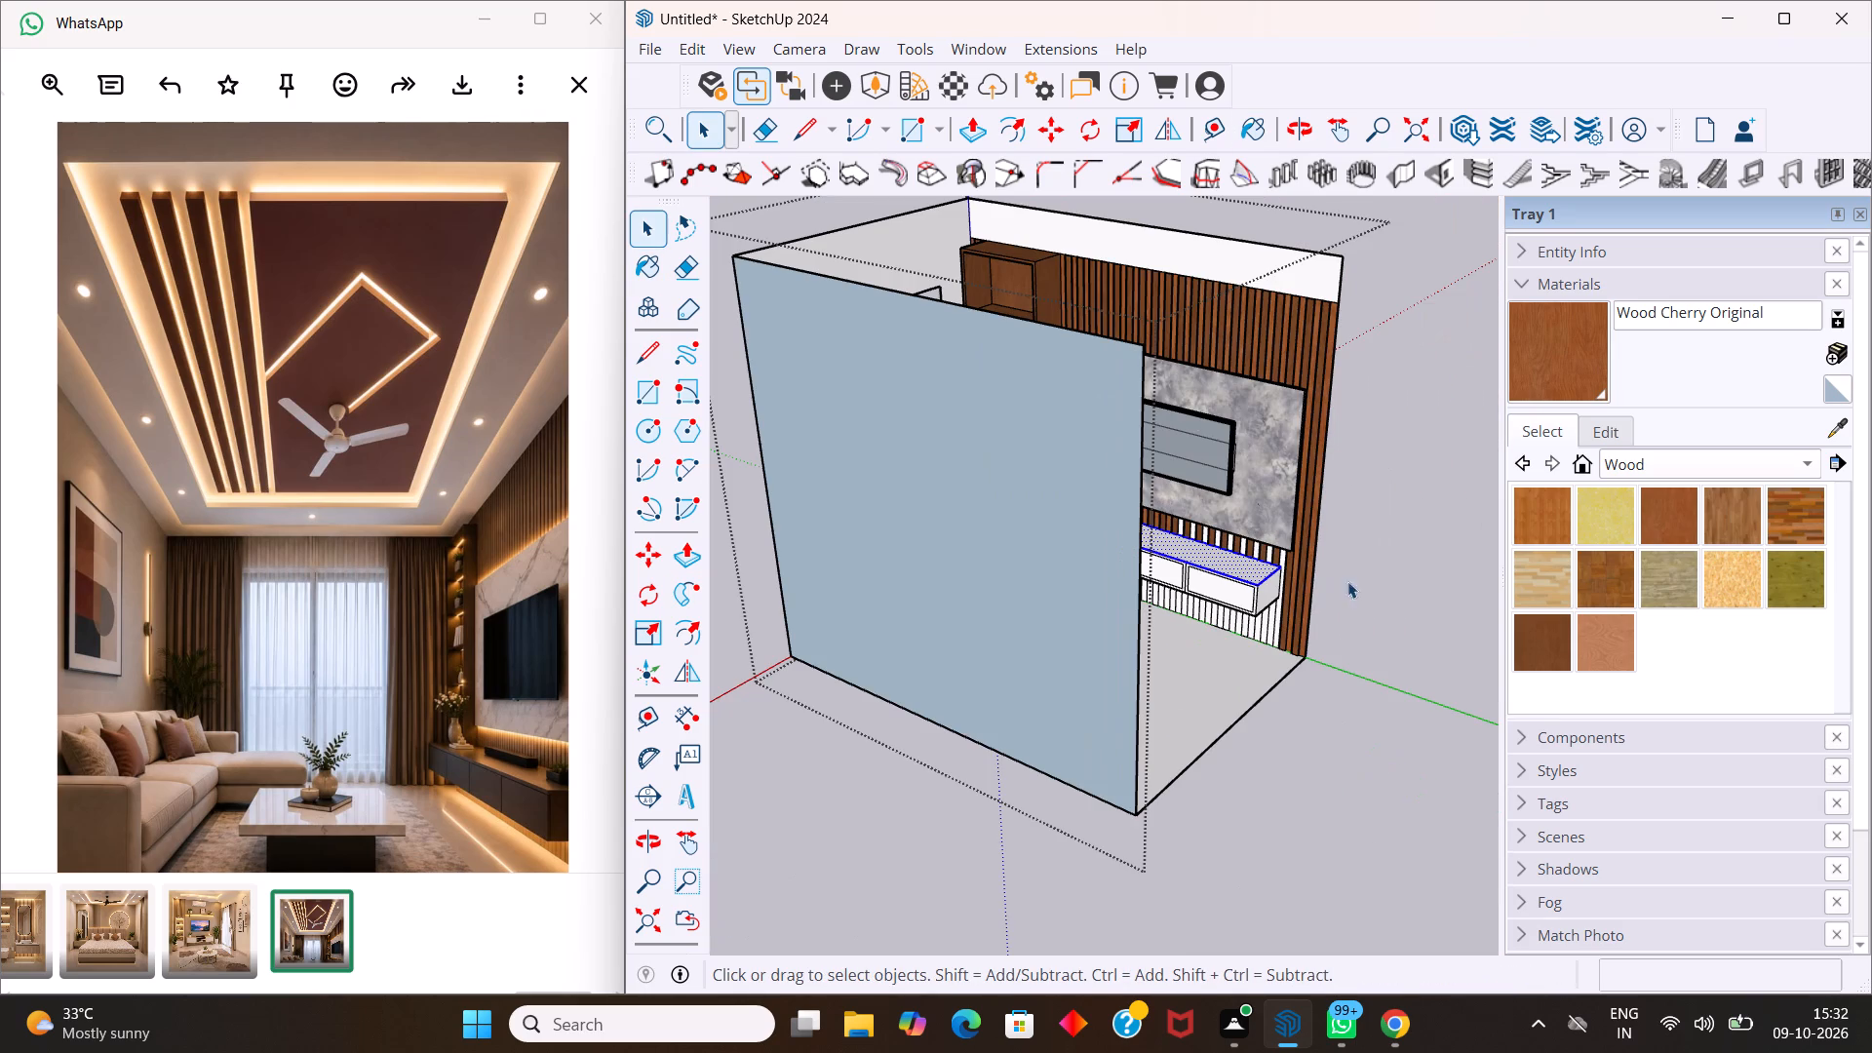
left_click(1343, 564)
Paint all remaining white gaps below the stone panel, up to the console's far end, with Wood Cherry Original.
scroll(1475, 527, "up", 1)
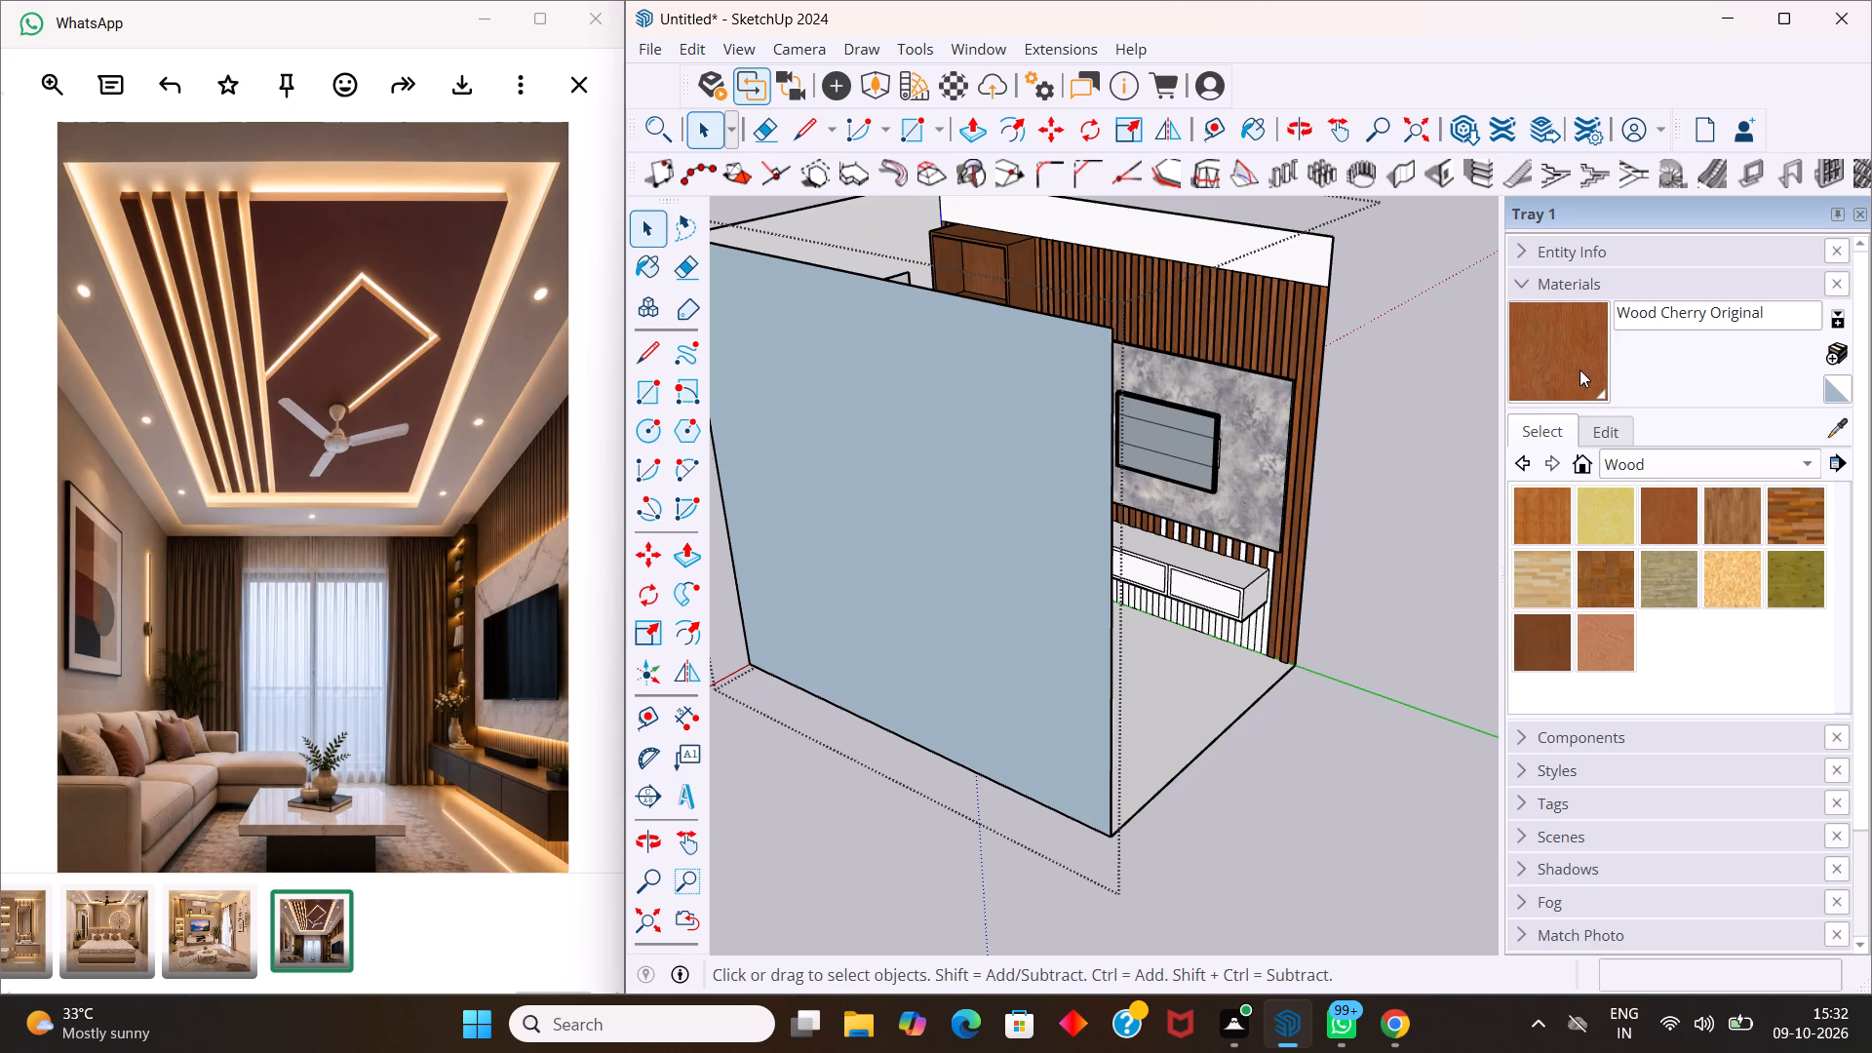
left_click(1573, 356)
scroll(1304, 454, "up", 15)
left_click(1017, 577)
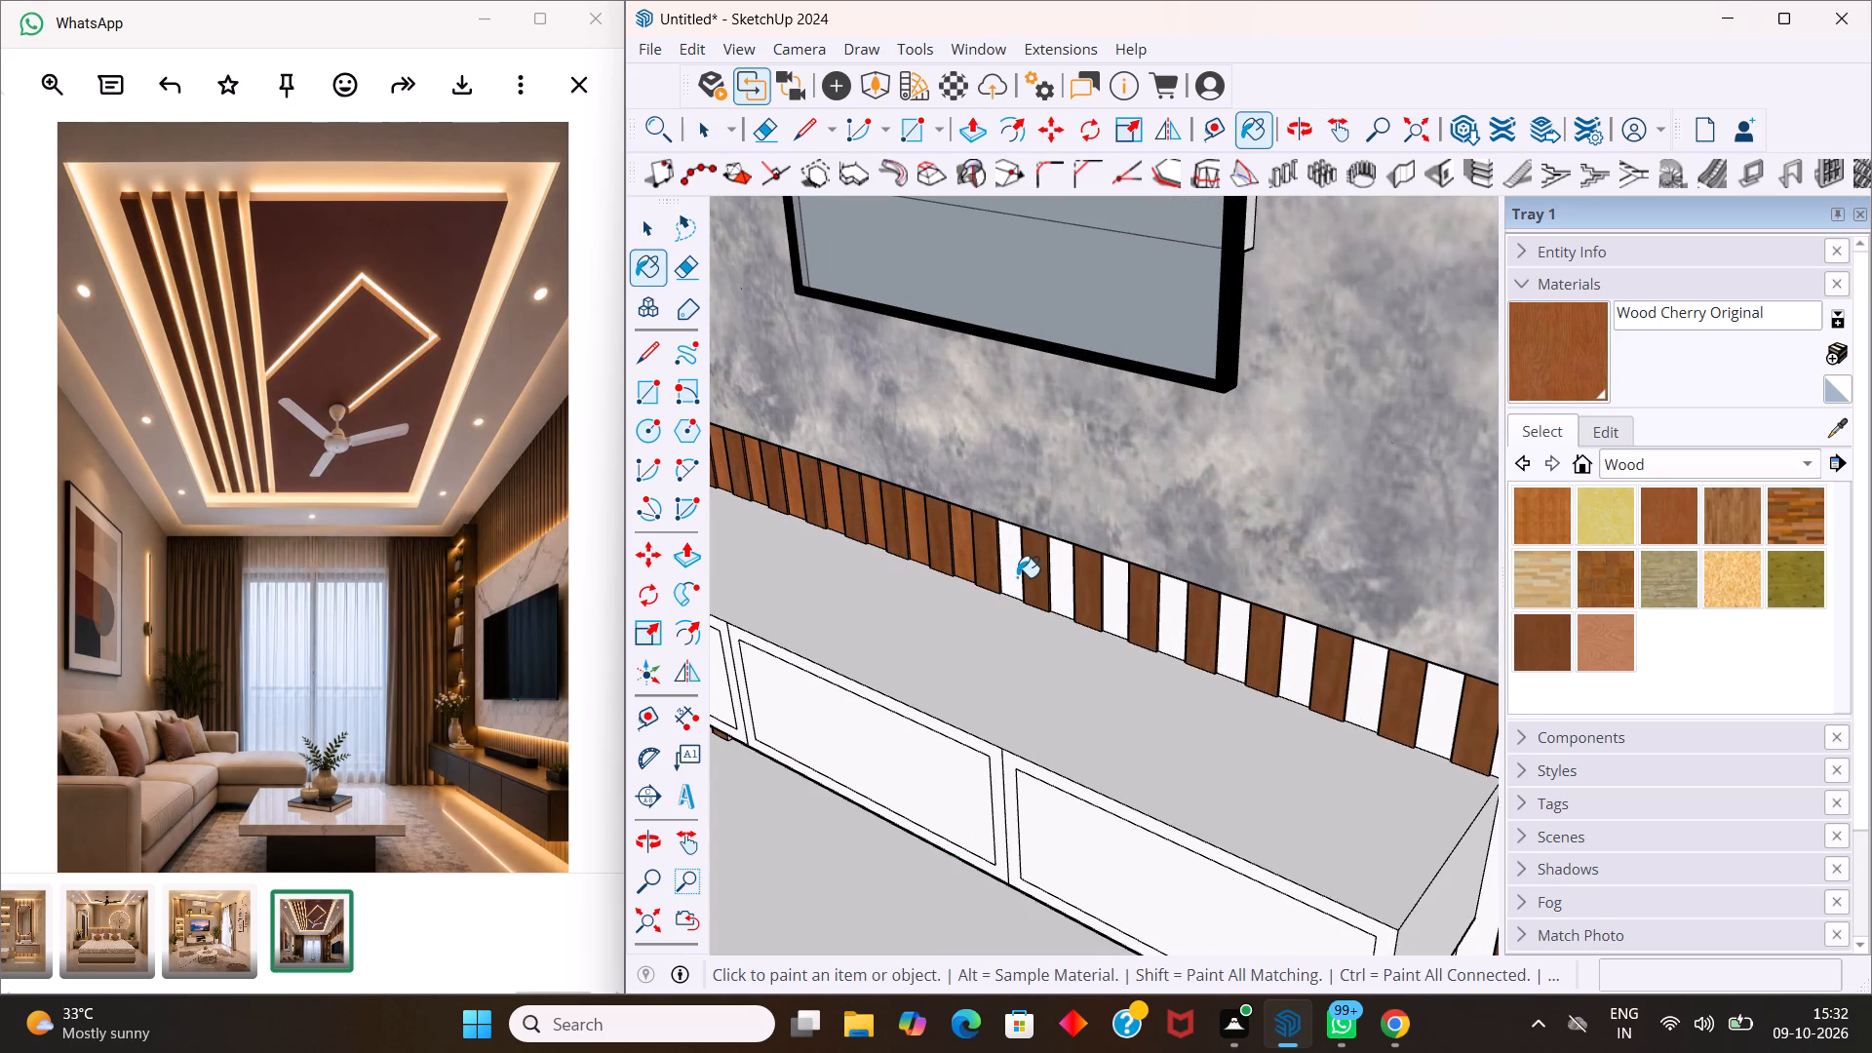
left_click(1063, 580)
left_click(1110, 601)
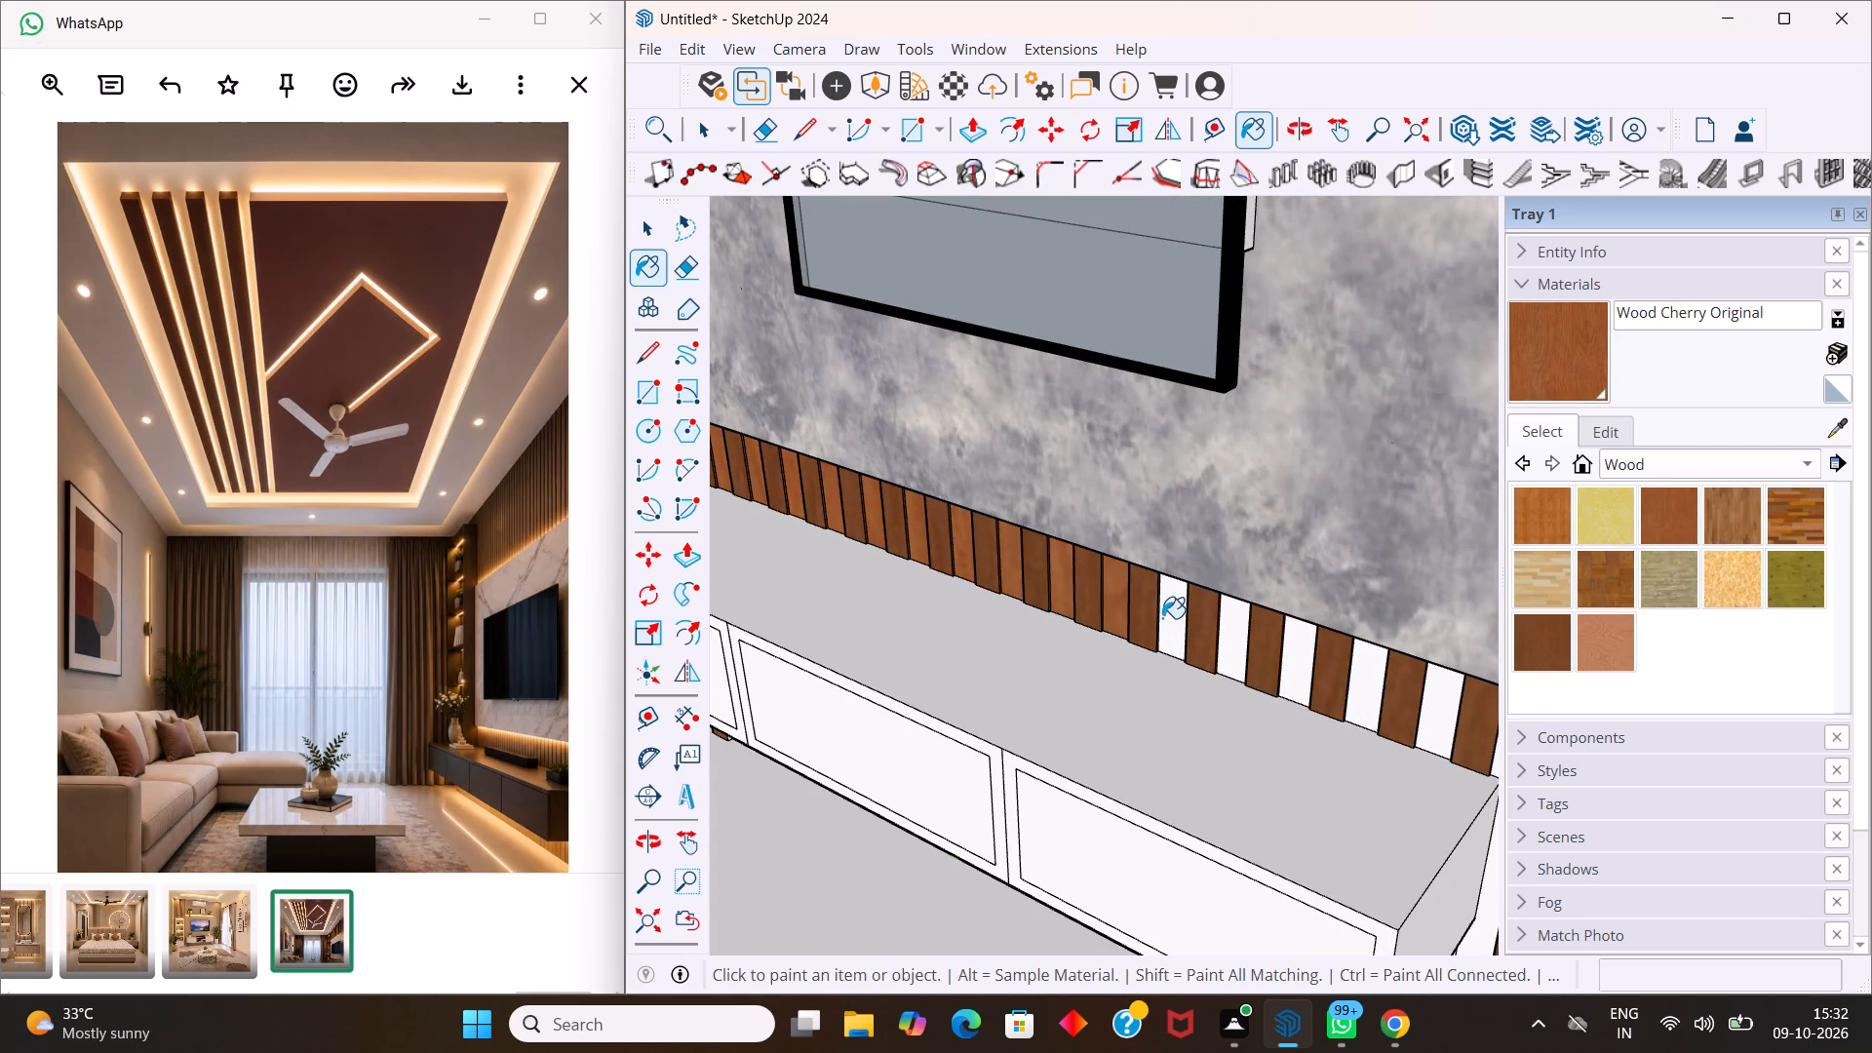
left_click(1164, 619)
left_click(1222, 646)
left_click(1299, 670)
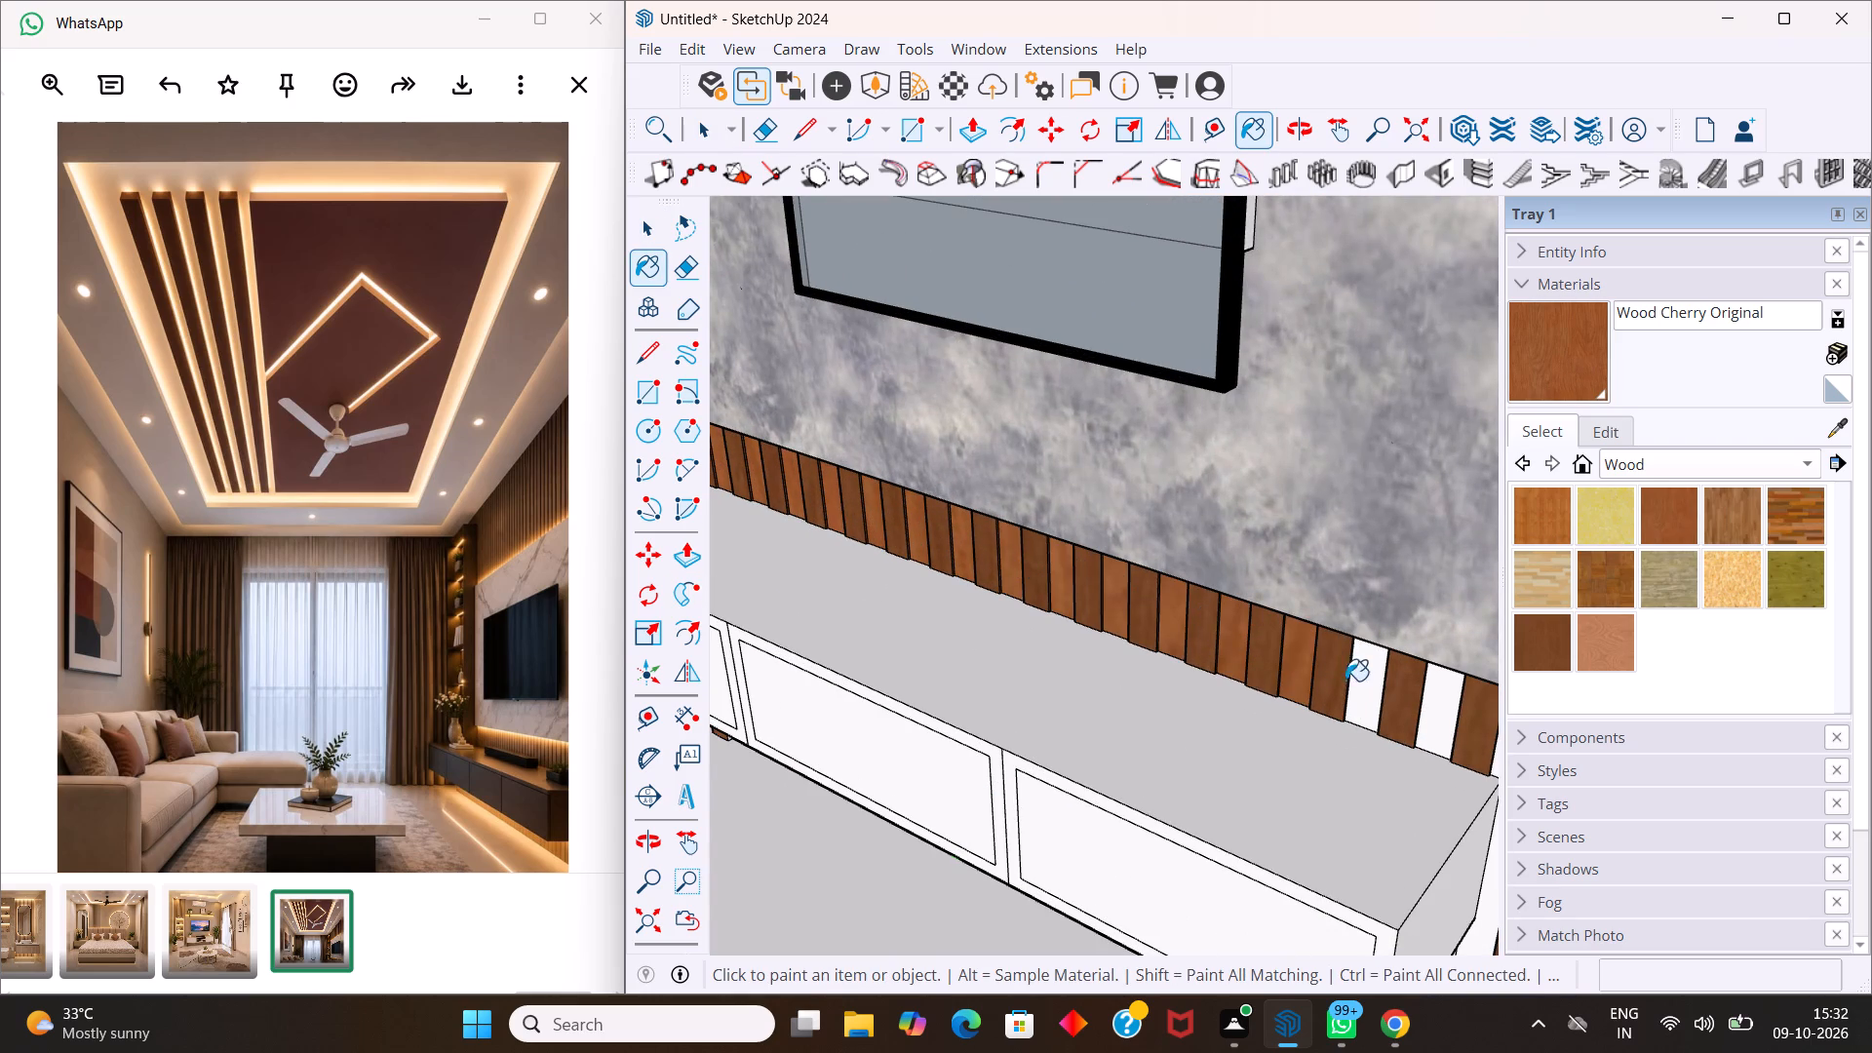
left_click_drag(1359, 690, 1369, 691)
left_click(1430, 715)
scroll(1317, 649, "down", 7)
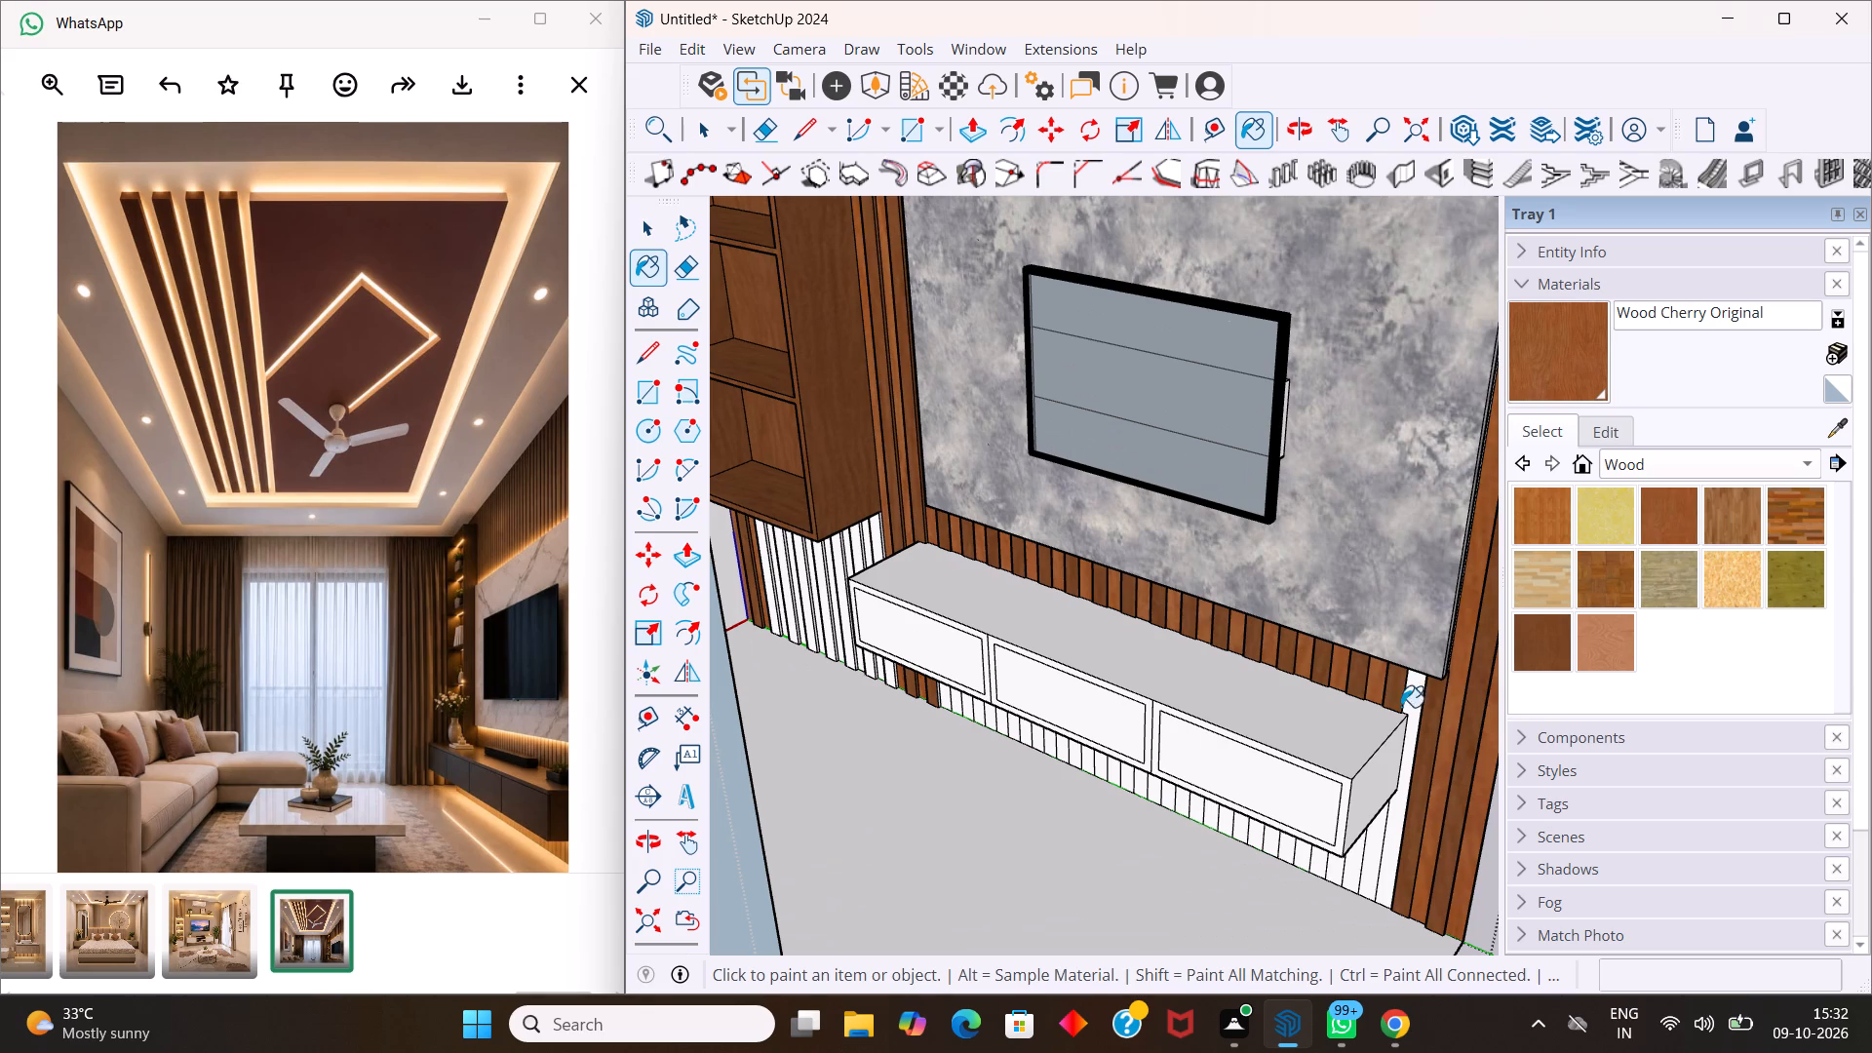
left_click(1414, 709)
key("space")
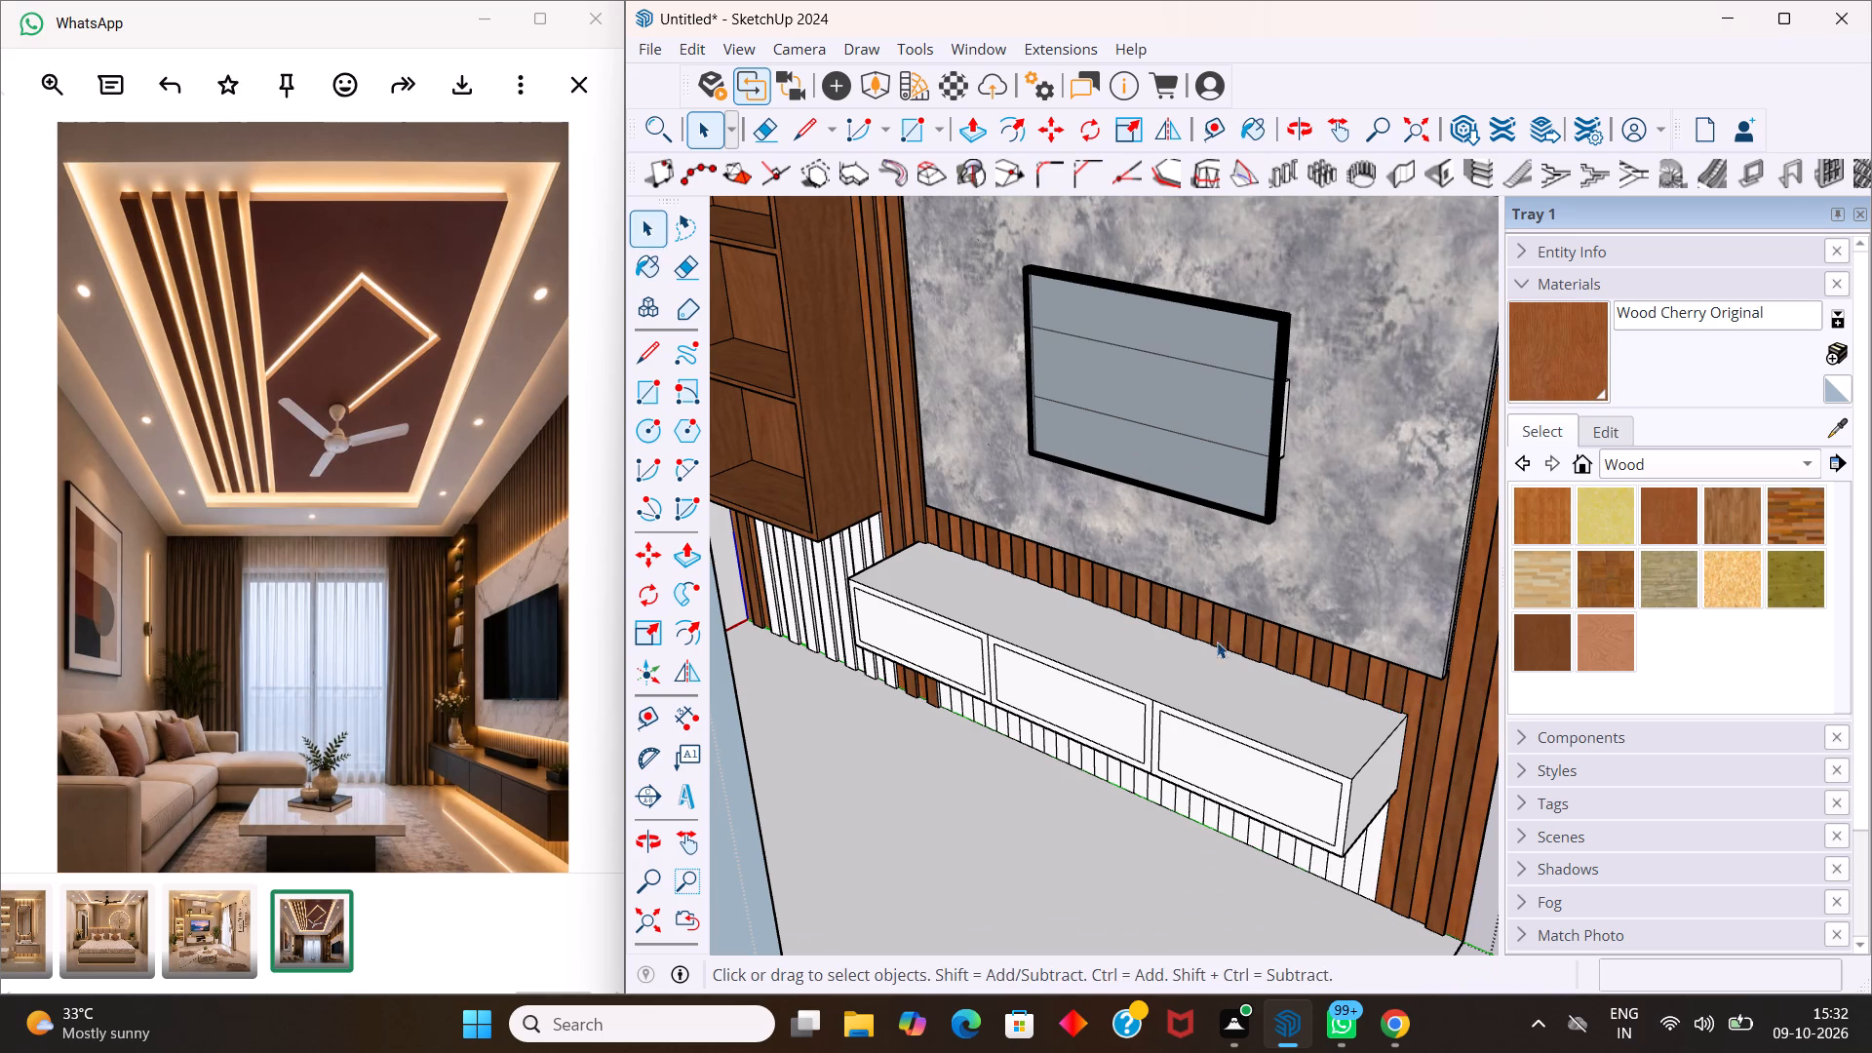
Paint the white side faces of the slats nearest the shelf unit, below the stone panel, with Wood Veneer 01.
middle_click_drag(1039, 570, 1405, 737)
middle_click_drag(1117, 629, 1274, 617)
scroll(1164, 599, "up", 2)
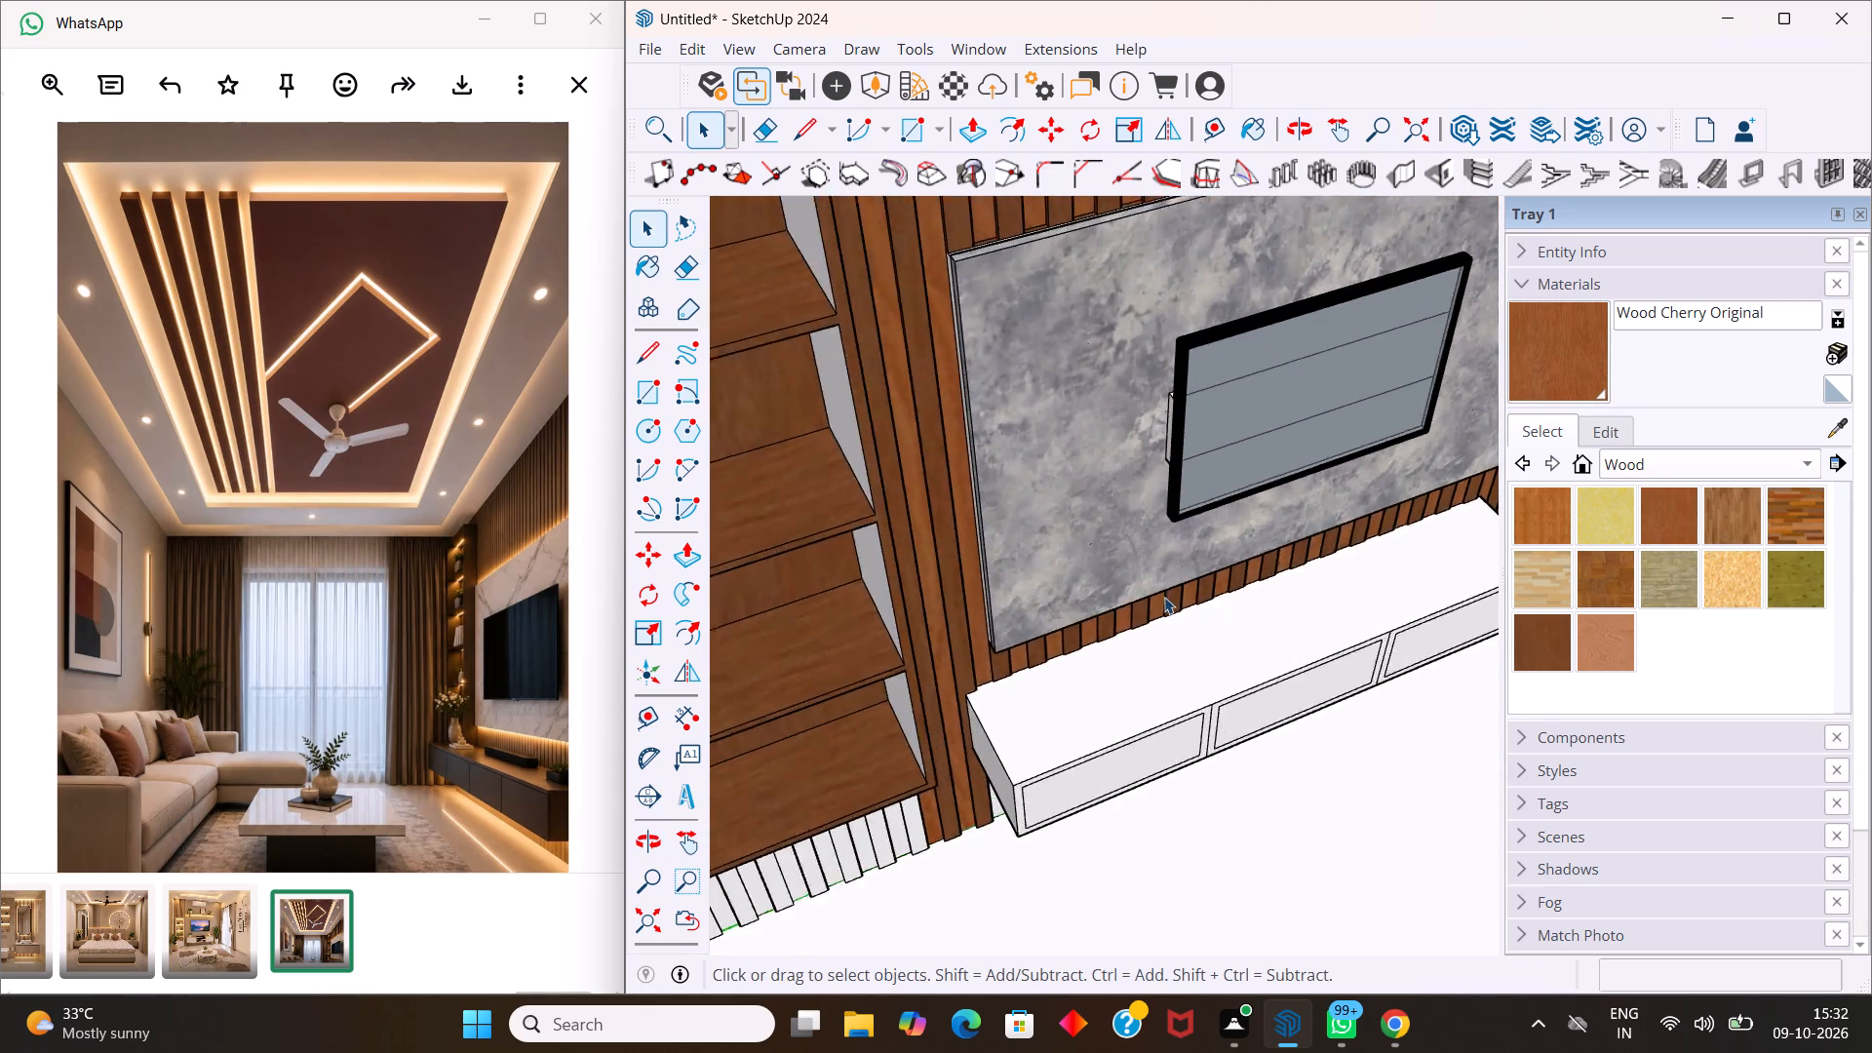
scroll(1164, 597, "up", 15)
middle_click_drag(1197, 589, 1405, 429)
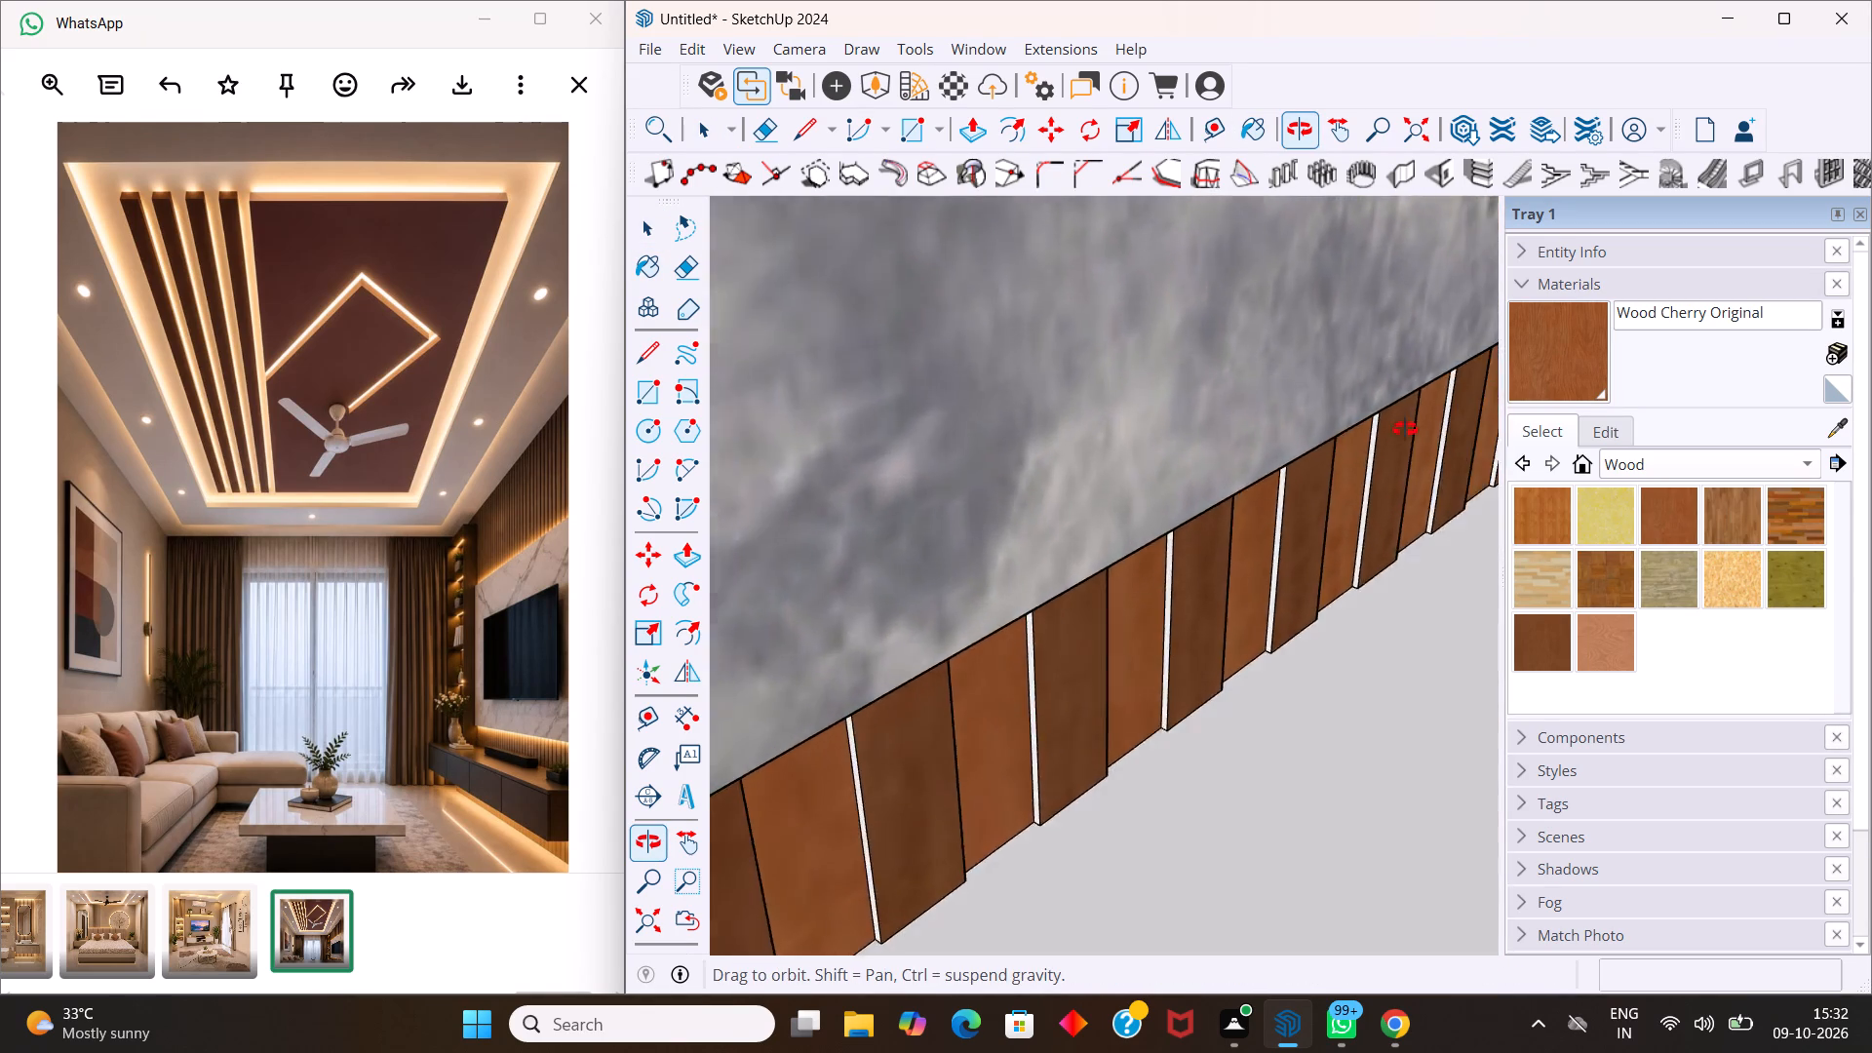
middle_click_drag(1405, 429, 1586, 243)
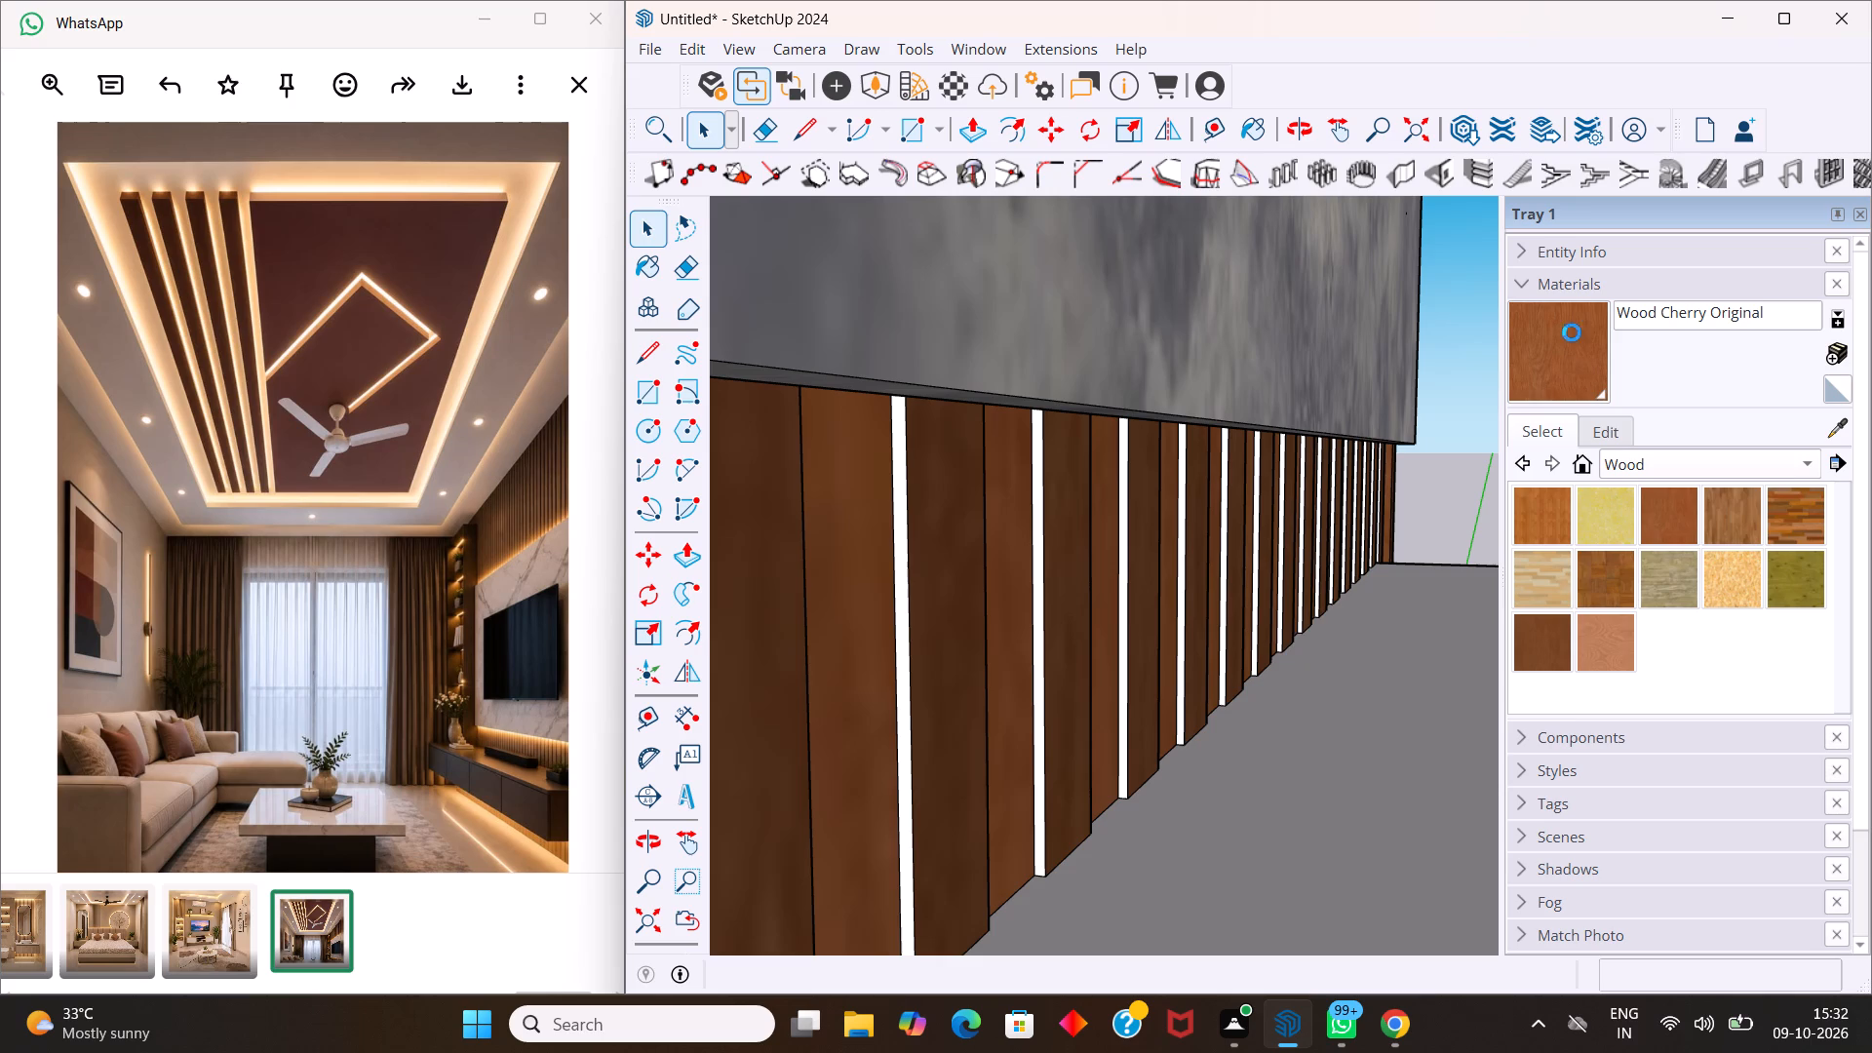
left_click(1553, 644)
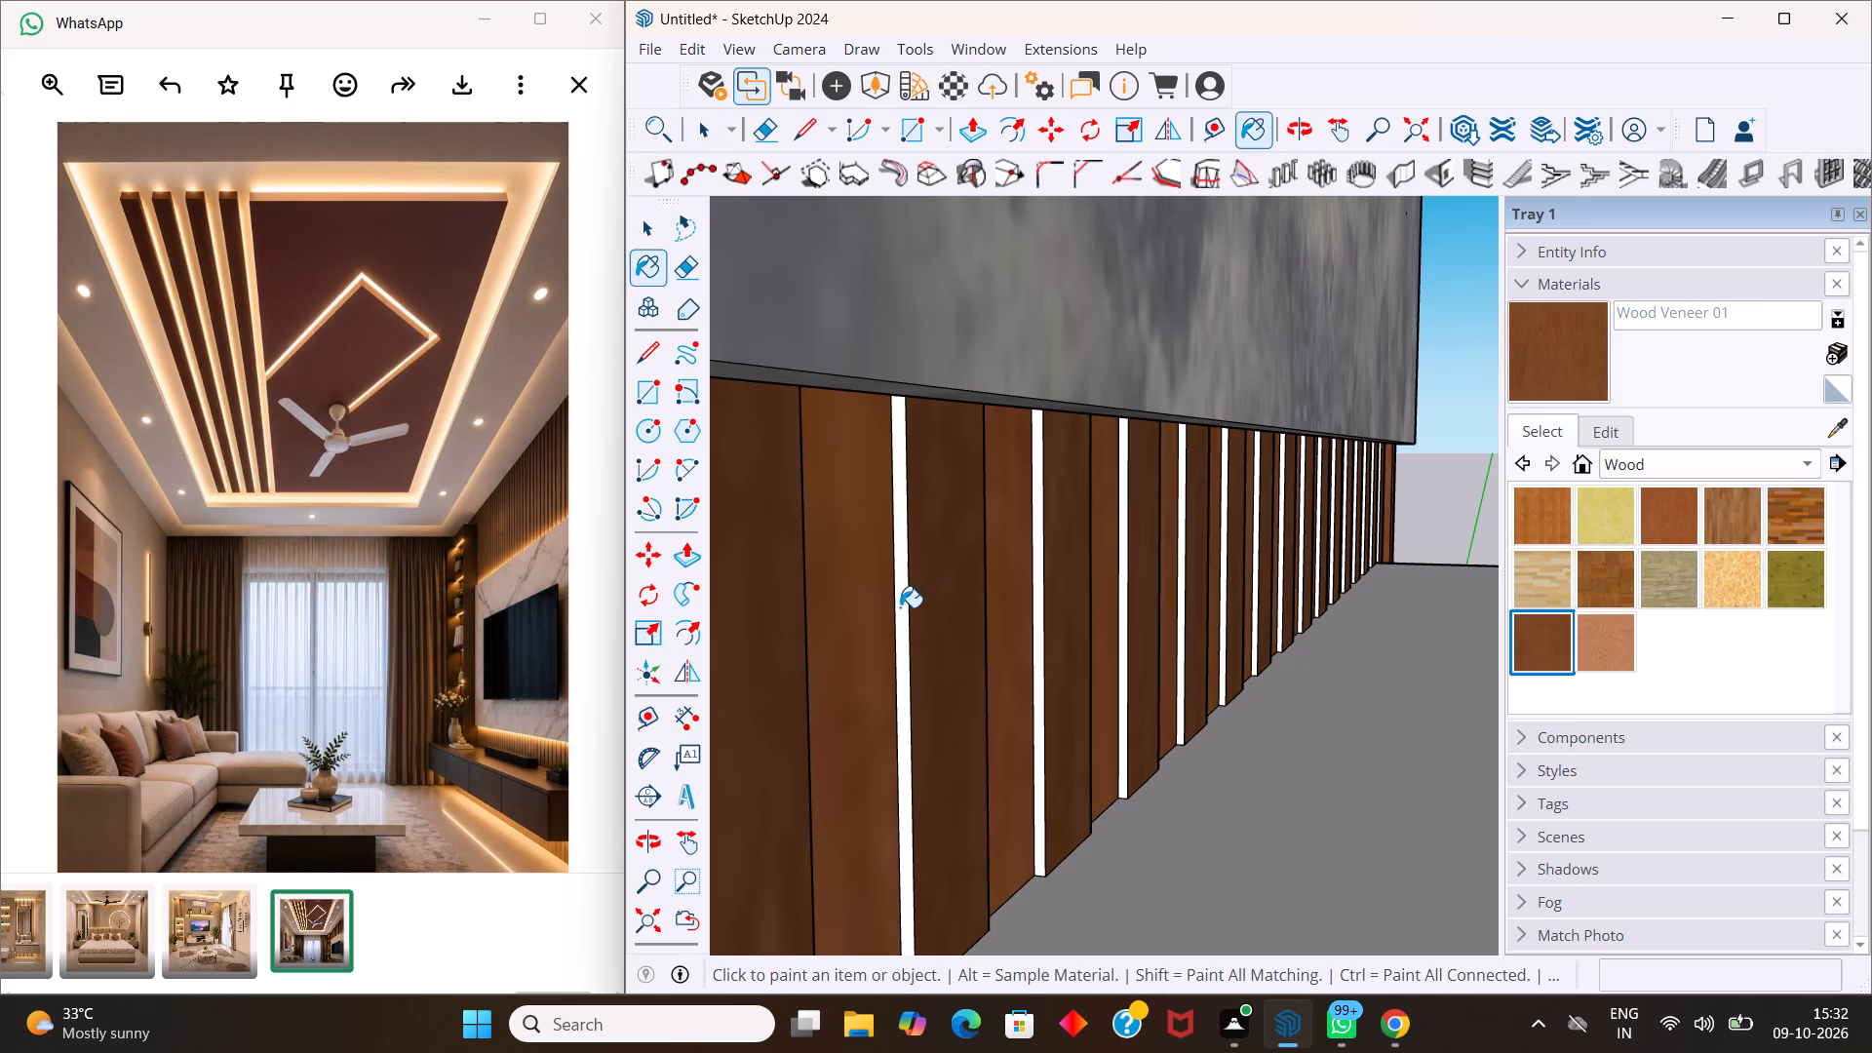
left_click(900, 607)
left_click(1034, 585)
left_click(1123, 574)
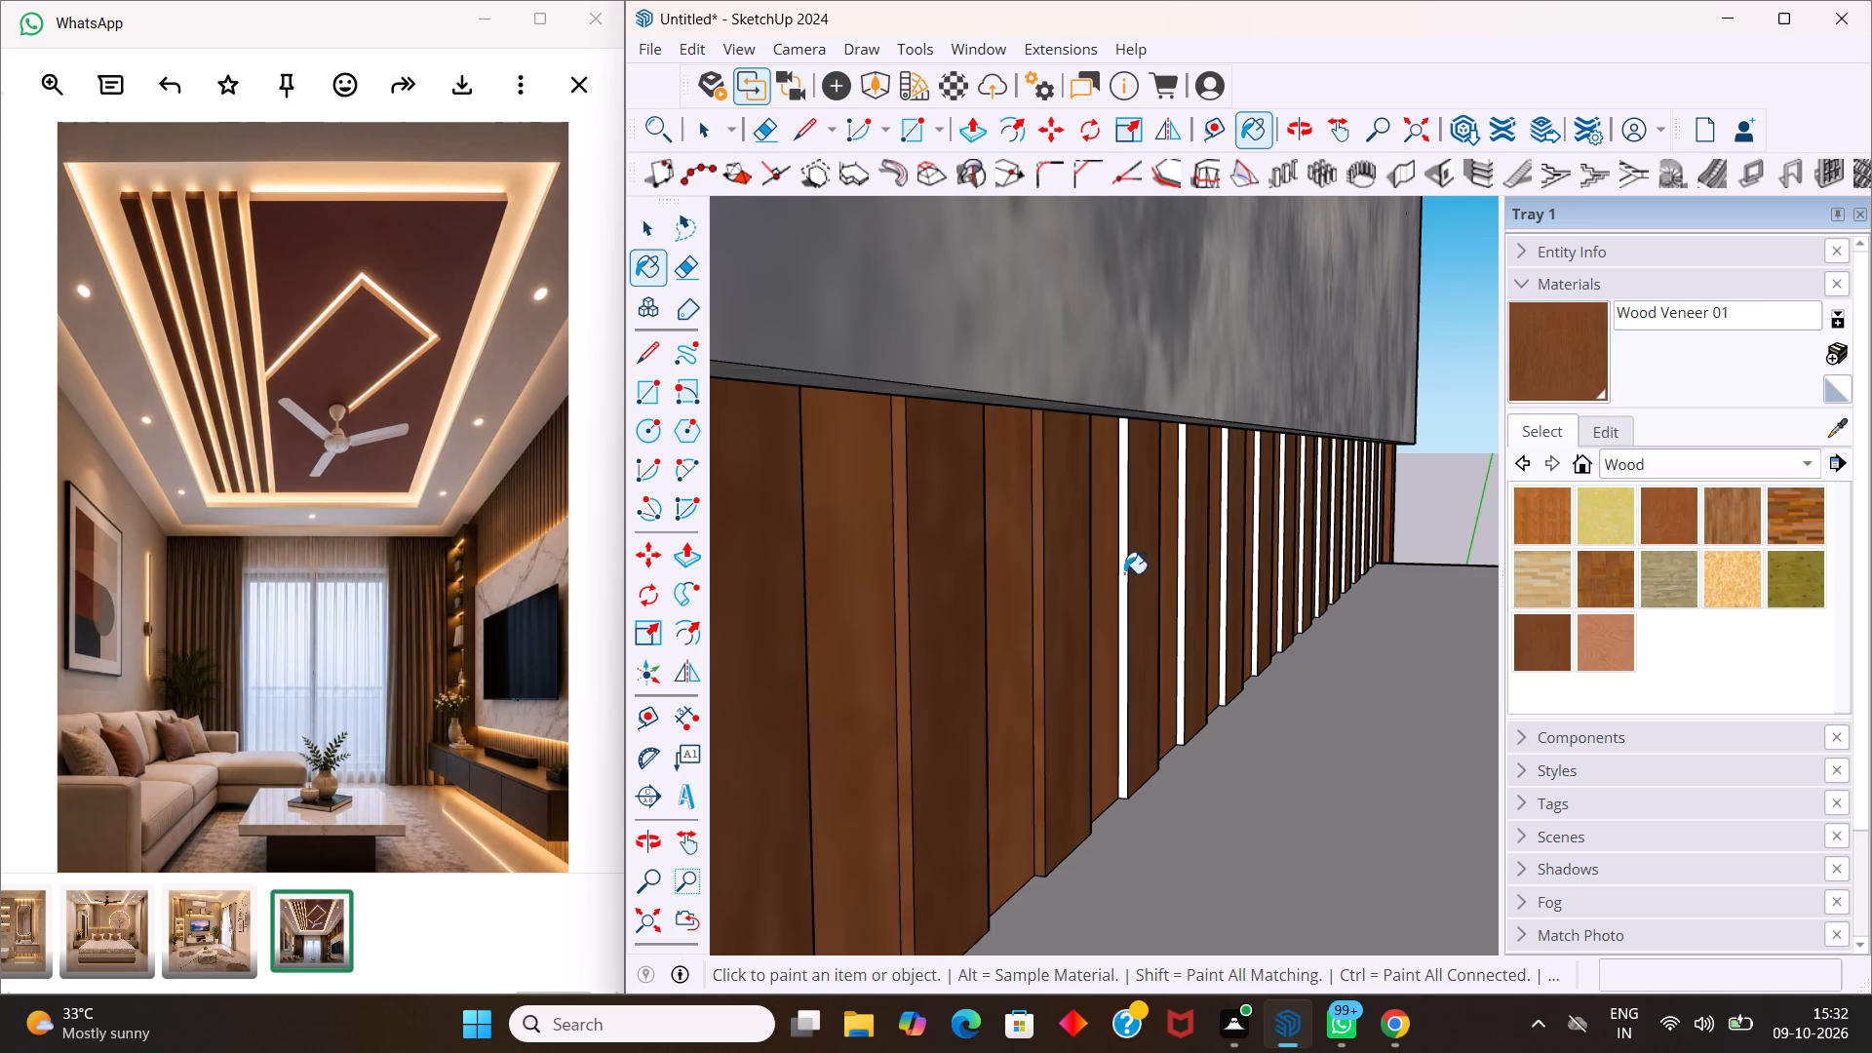
left_click(1183, 565)
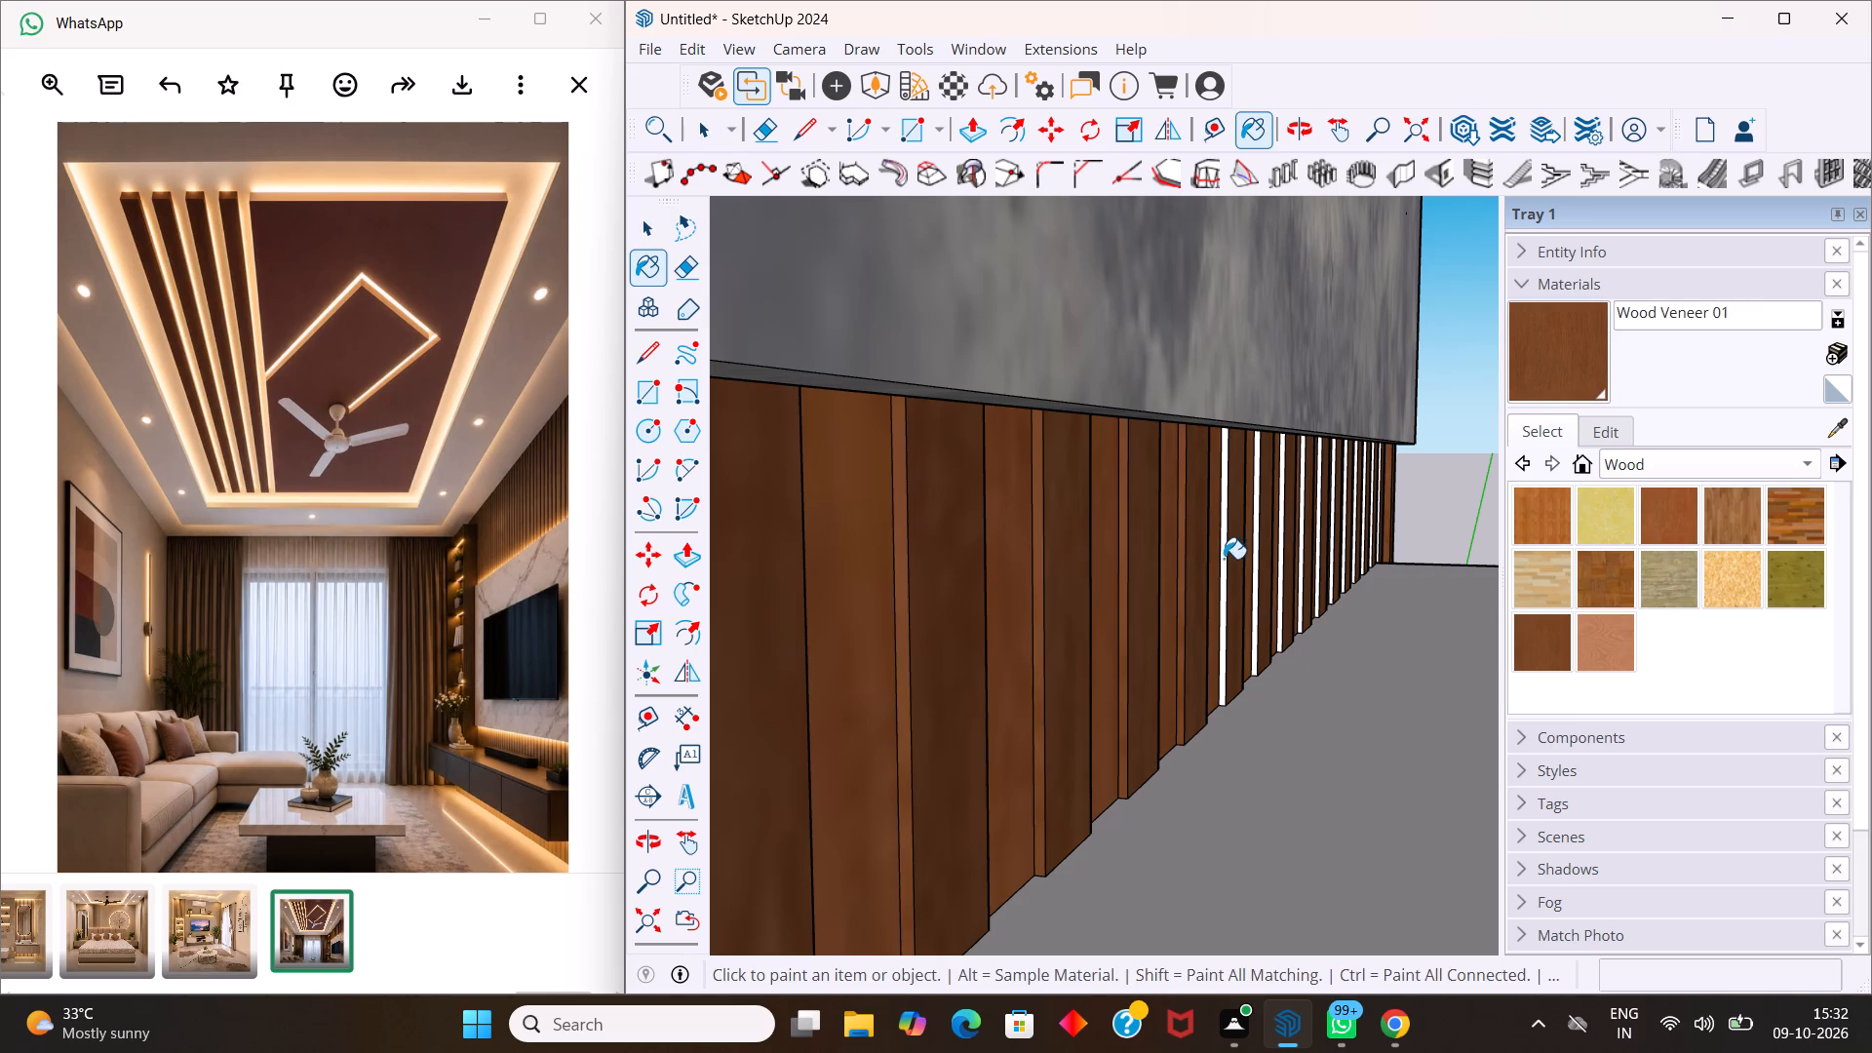
left_click(1224, 558)
scroll(1266, 548, "up", 10)
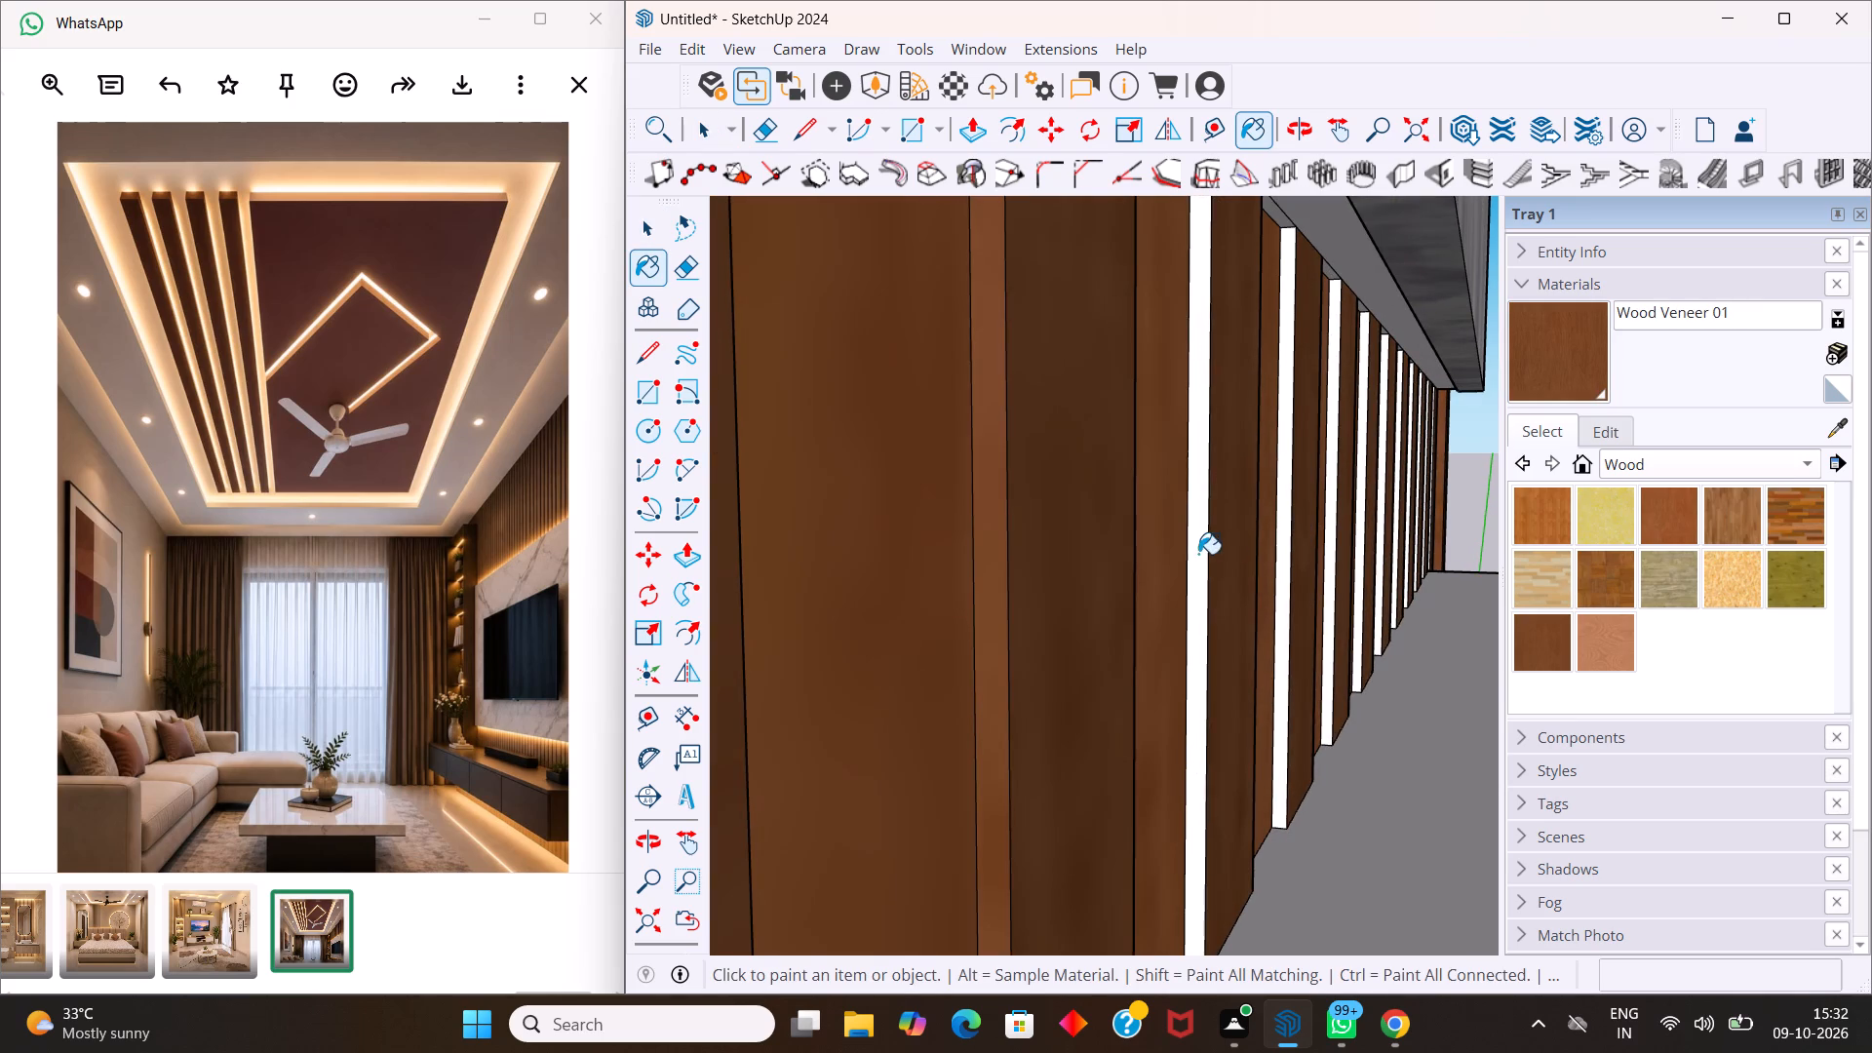
left_click(1198, 554)
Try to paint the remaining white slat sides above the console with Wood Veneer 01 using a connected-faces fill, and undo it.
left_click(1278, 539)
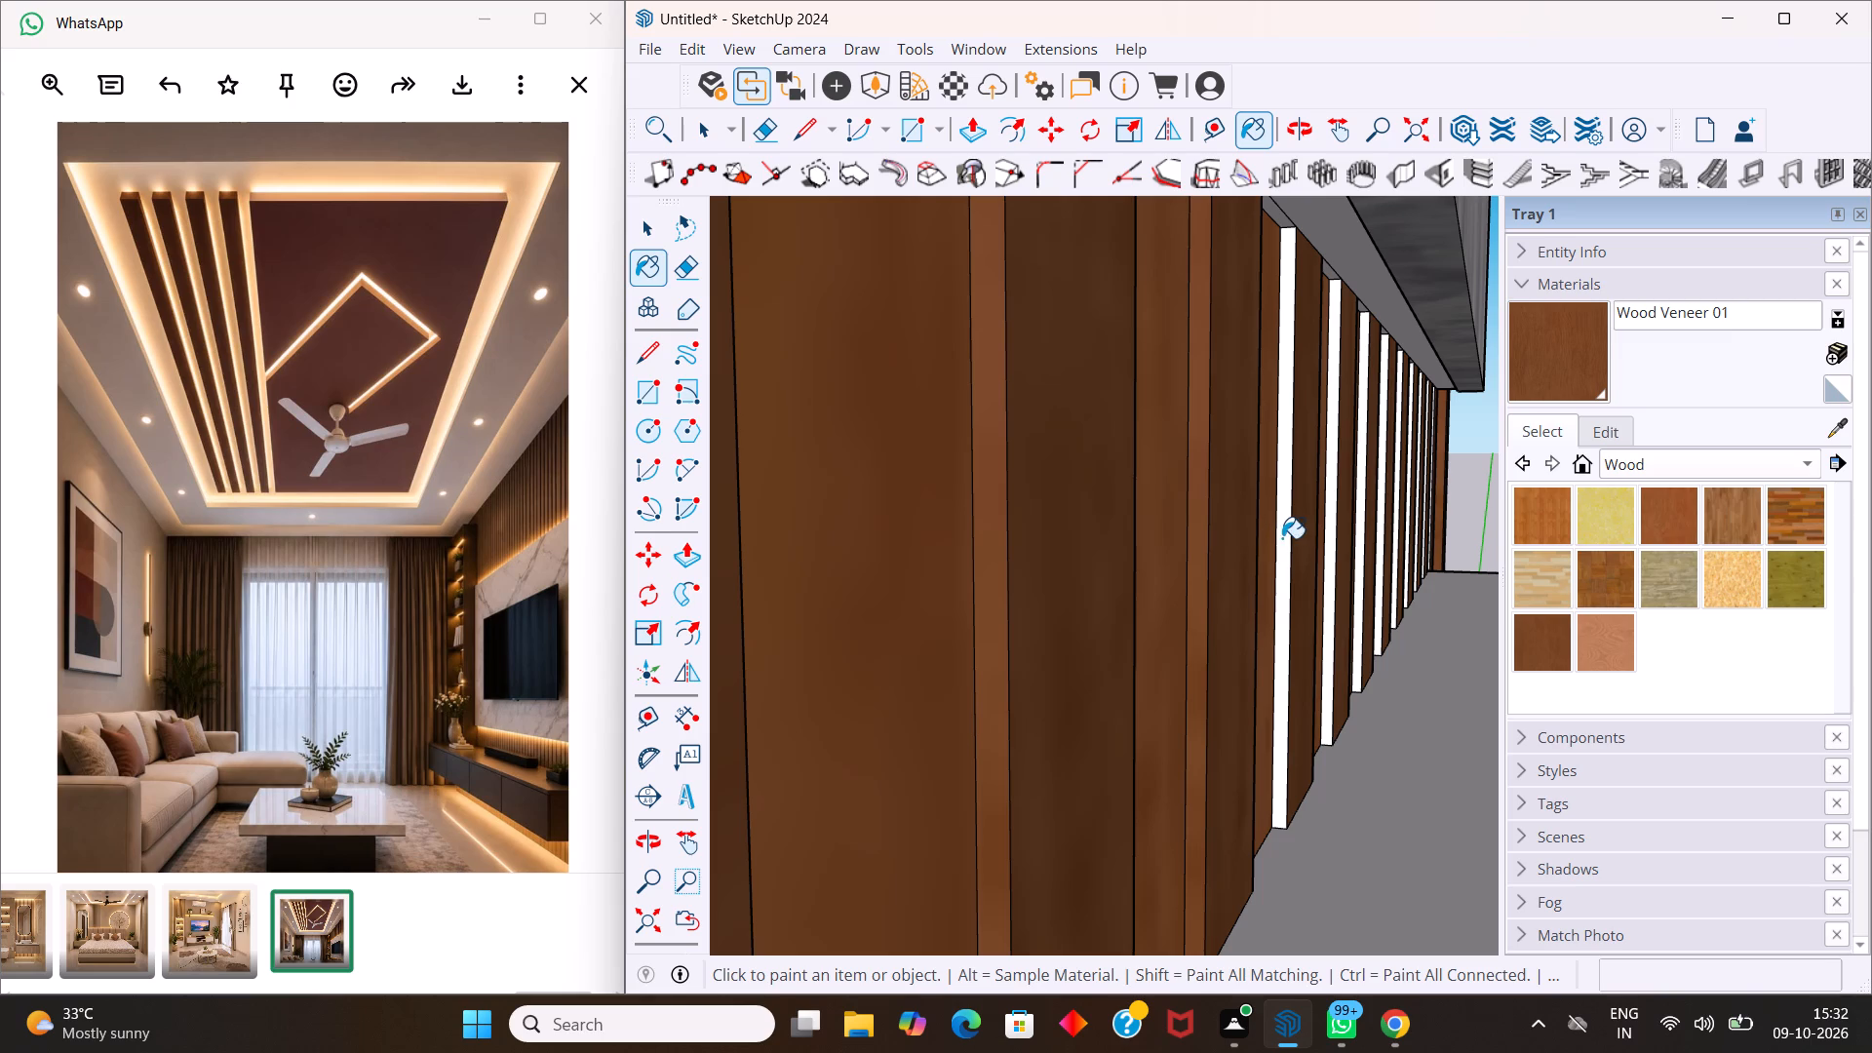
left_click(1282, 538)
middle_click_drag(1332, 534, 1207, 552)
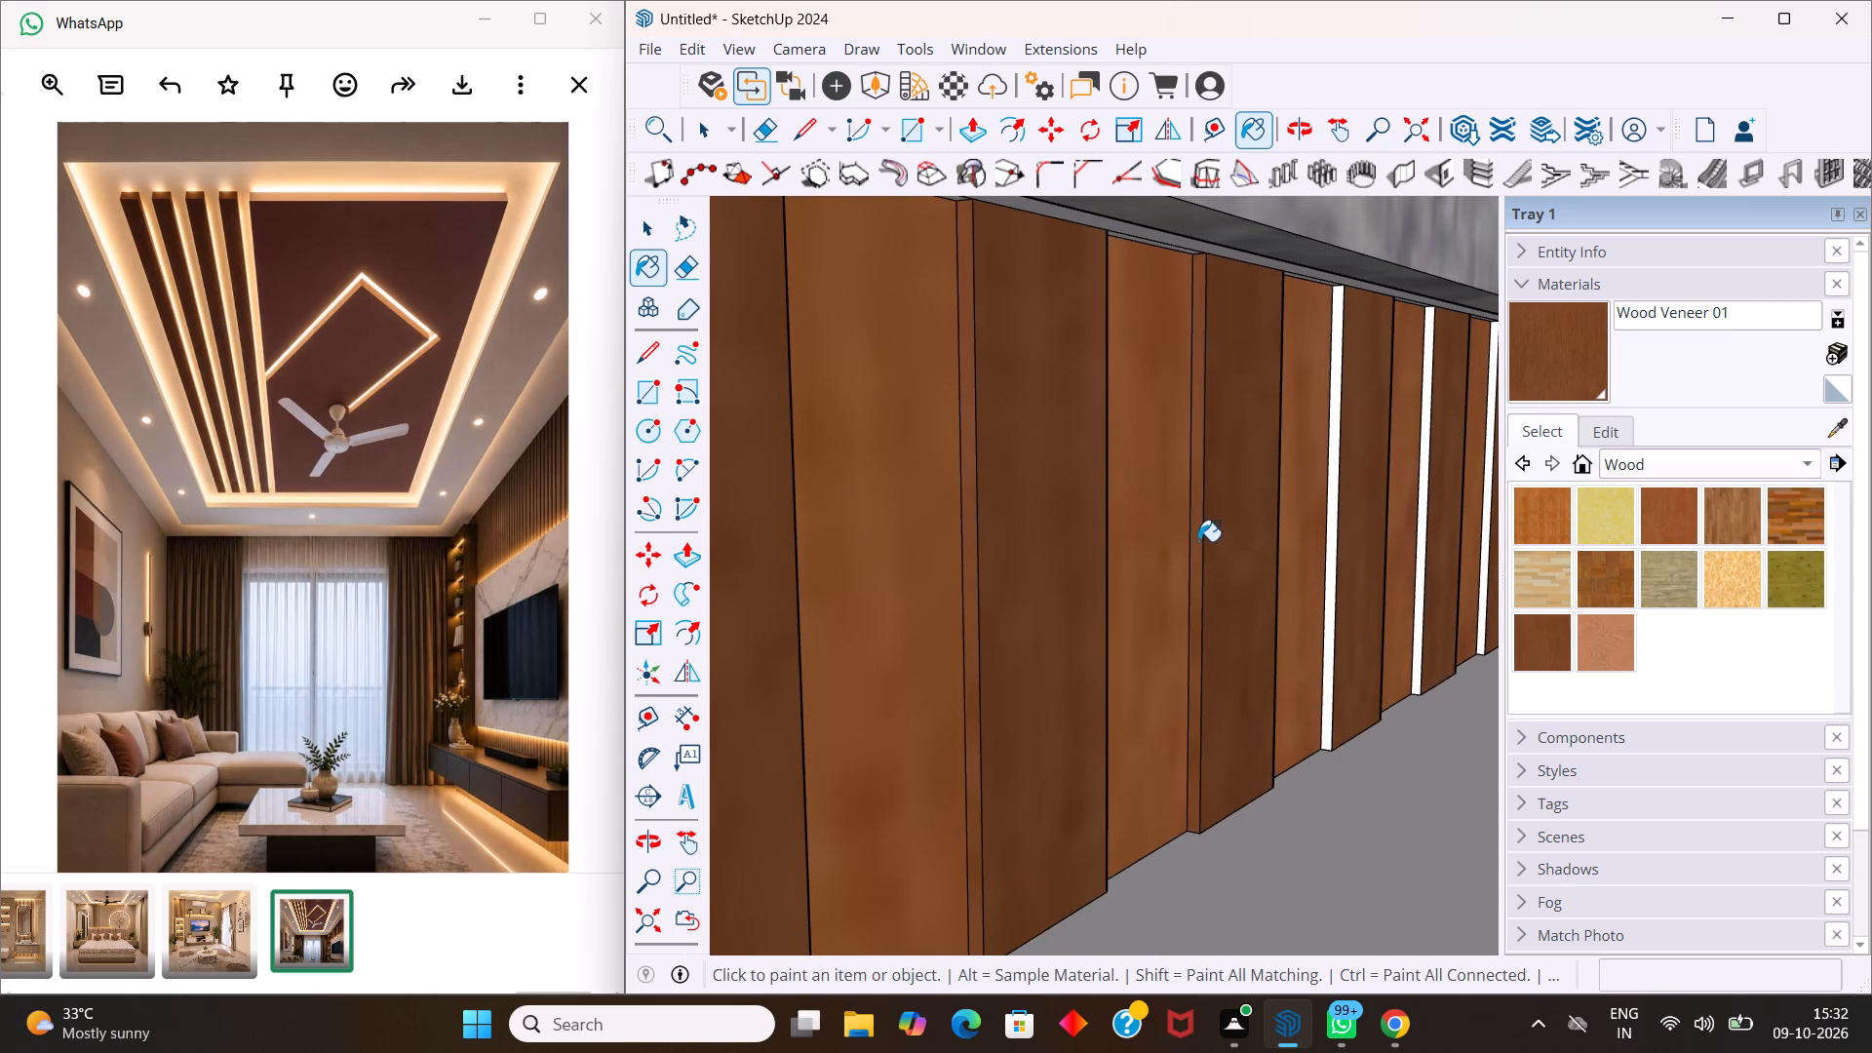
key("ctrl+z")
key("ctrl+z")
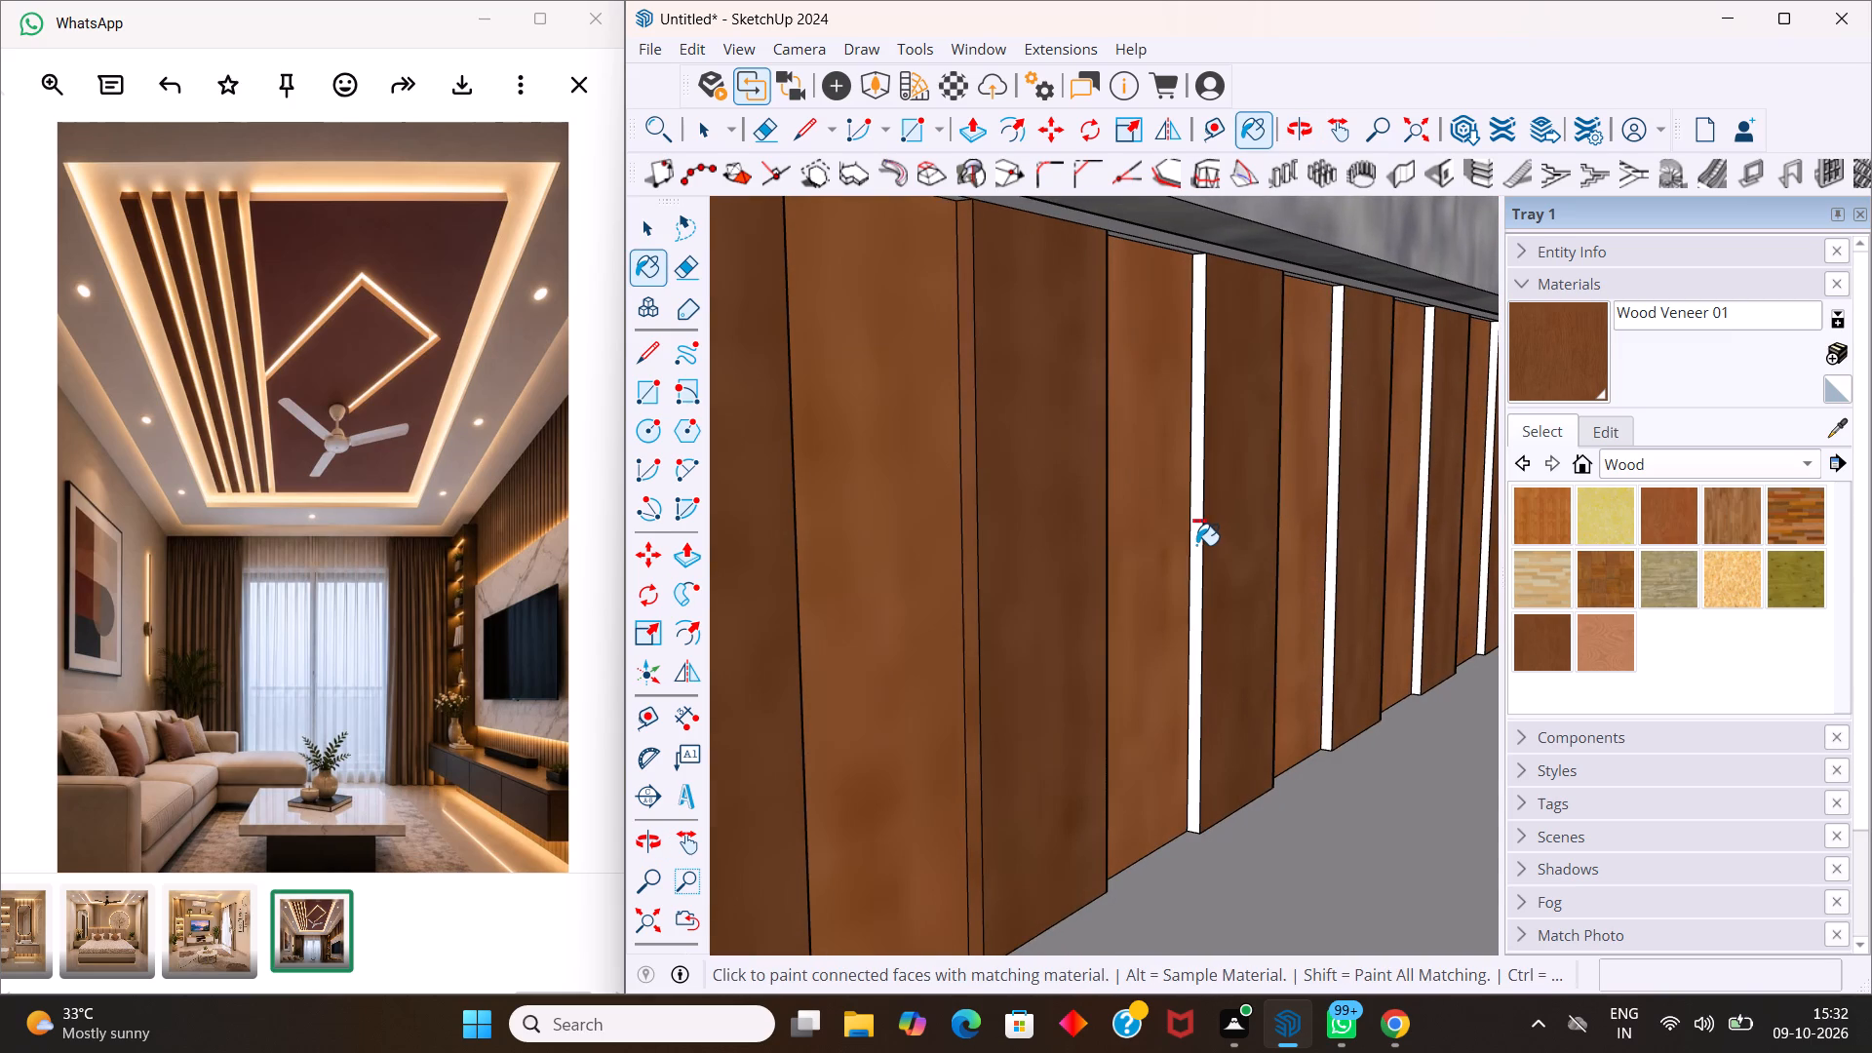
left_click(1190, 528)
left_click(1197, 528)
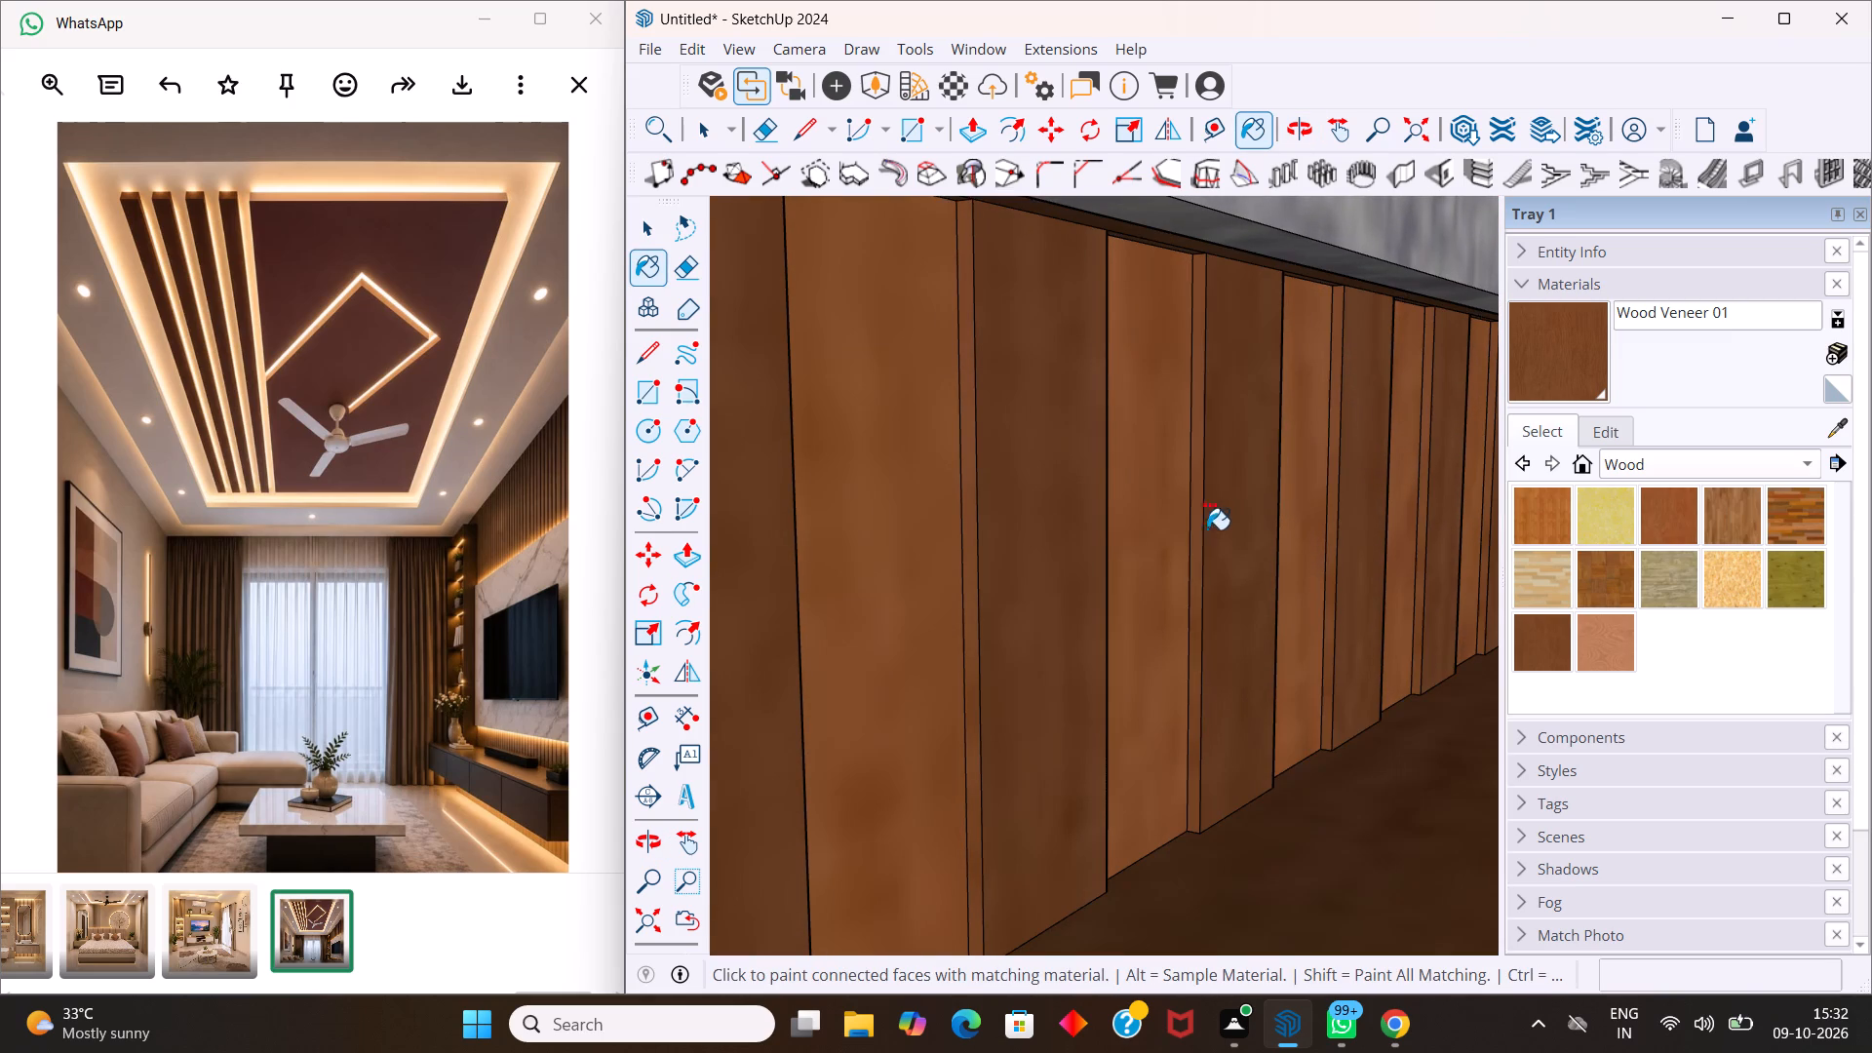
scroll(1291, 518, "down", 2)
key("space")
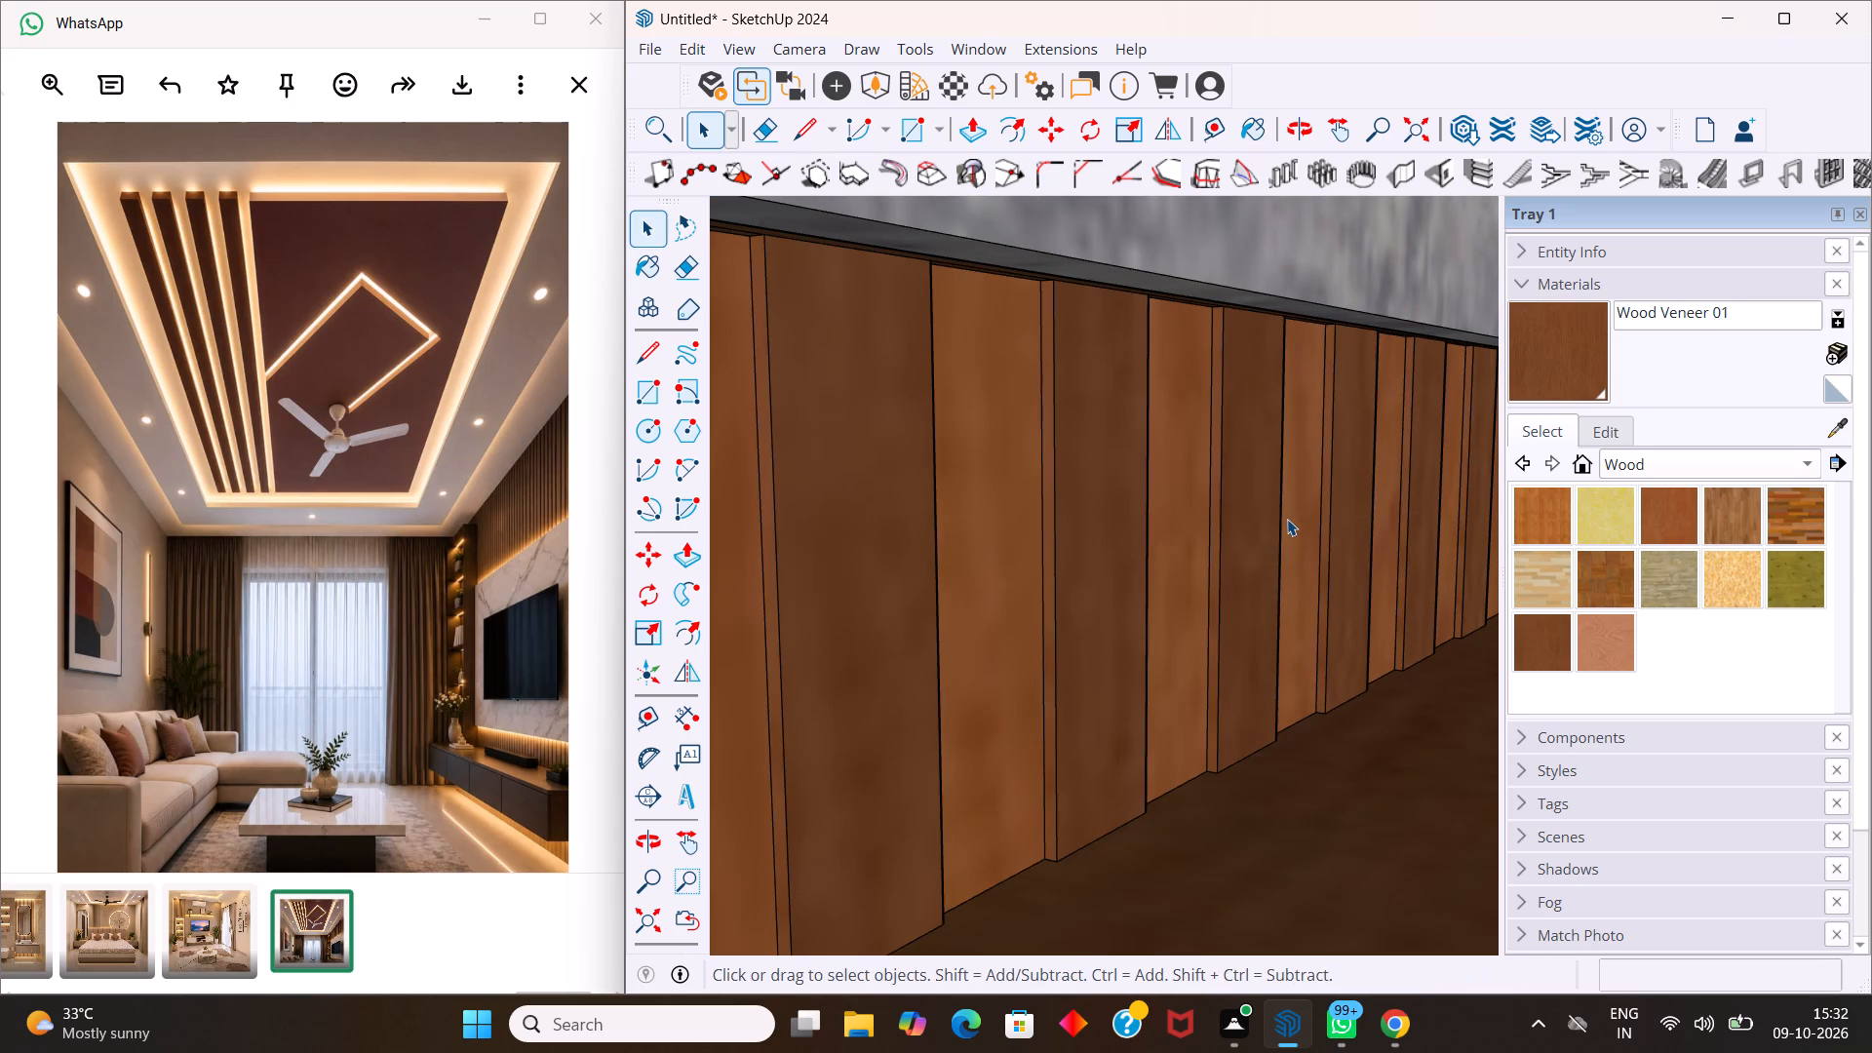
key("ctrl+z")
Paint the two white slat sides nearest the shelf unit, between the stone panel and the console, with Wood Veneer 01.
scroll(1278, 519, "down", 18)
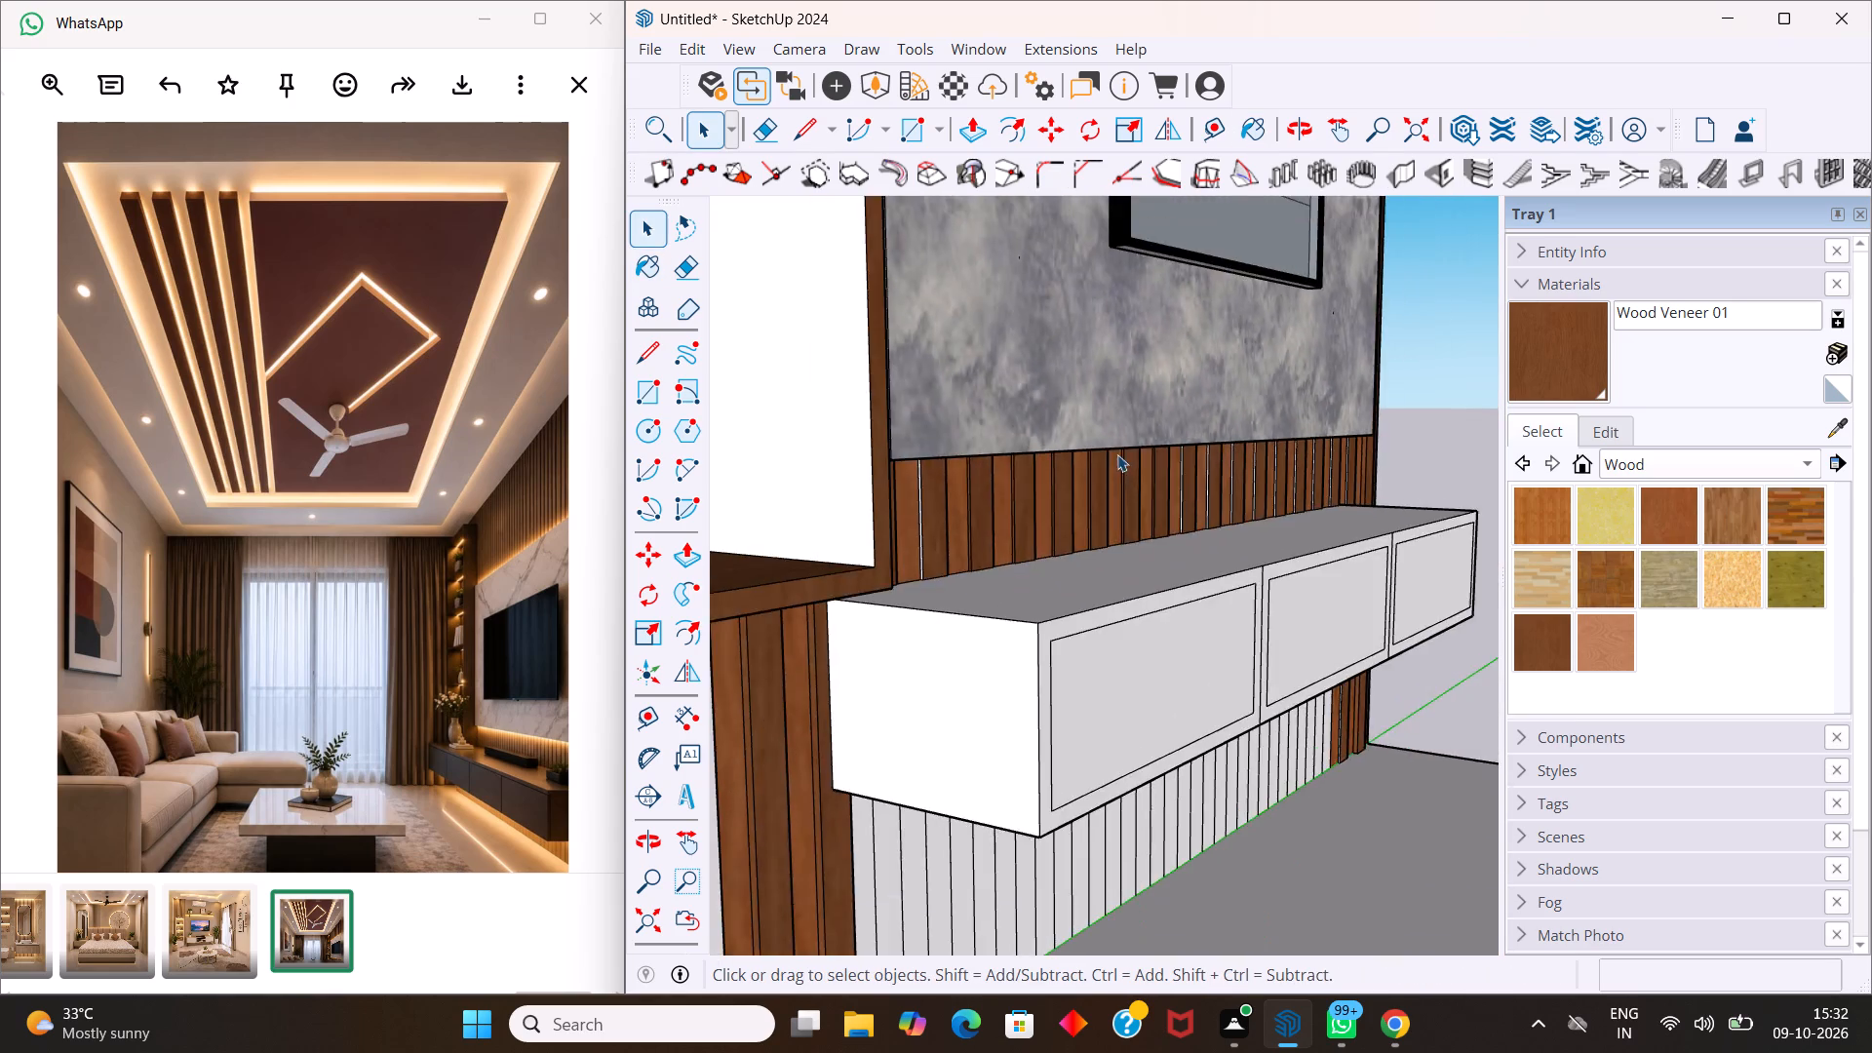
scroll(1117, 454, "down", 16)
scroll(1126, 466, "down", 6)
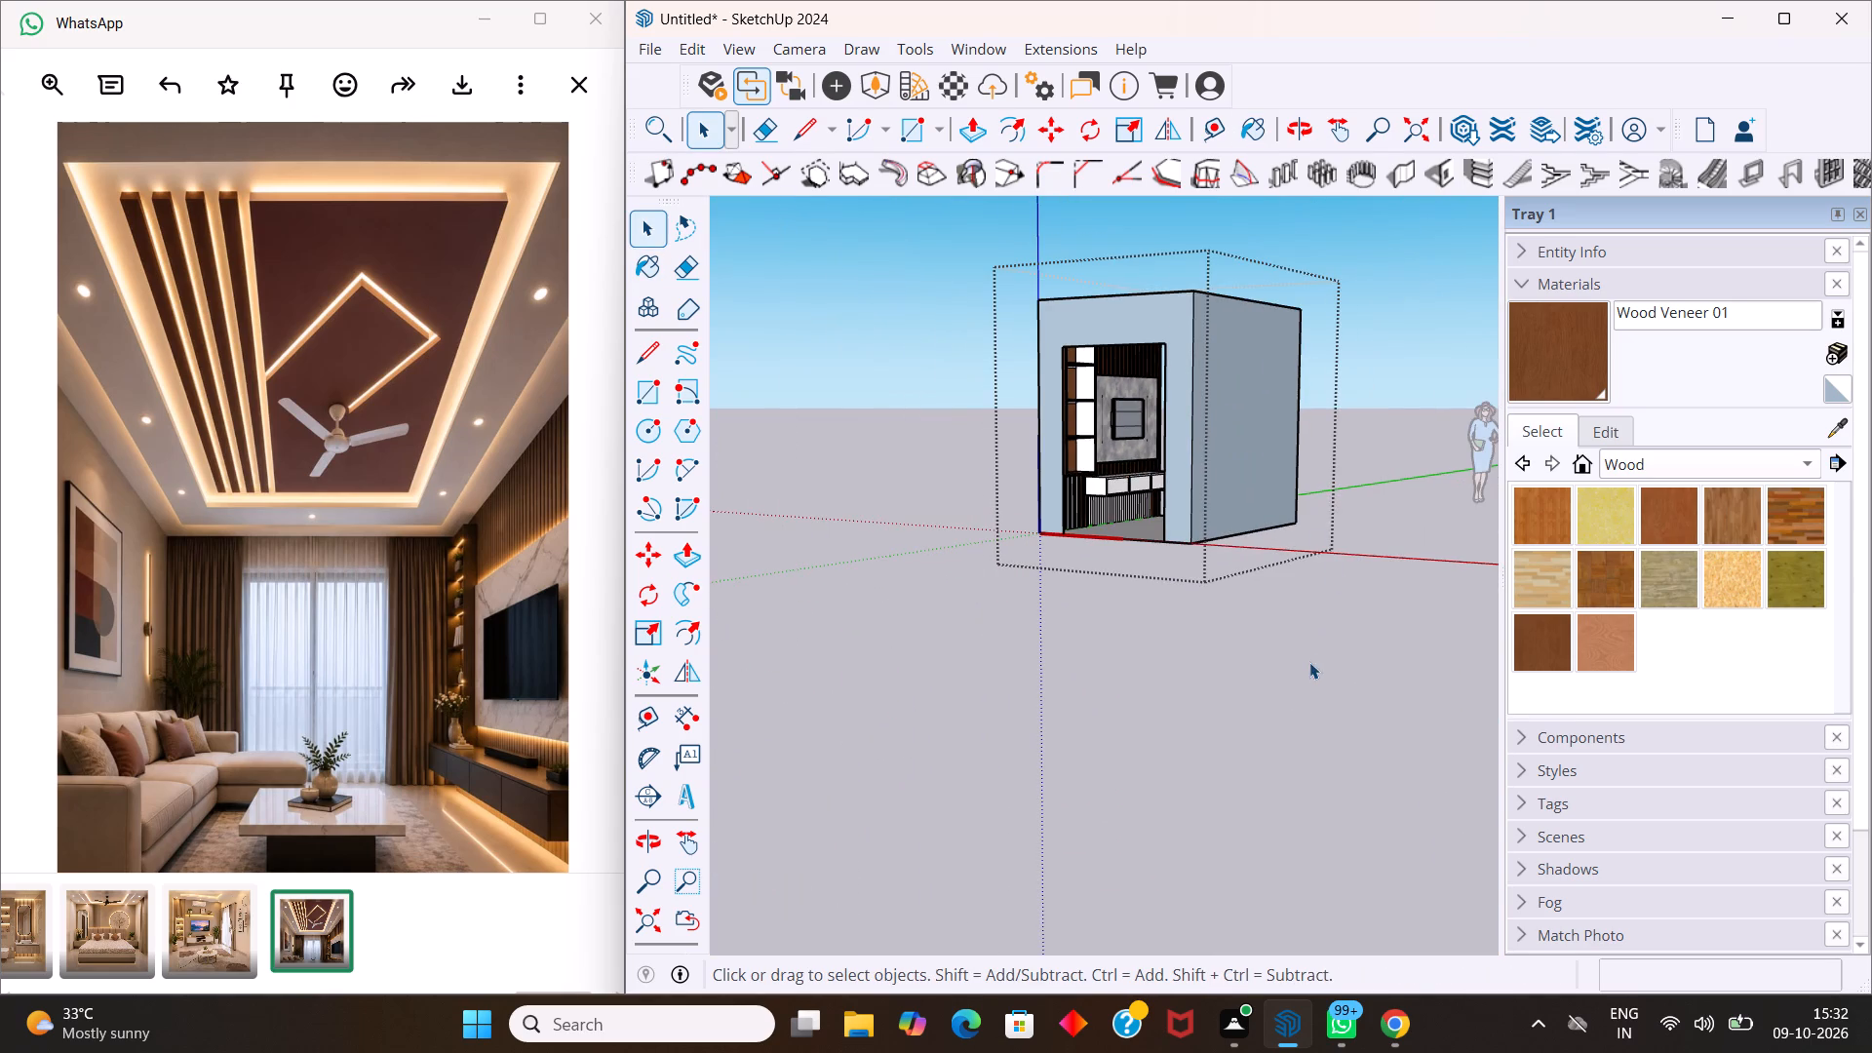
left_click(1310, 662)
left_click(1221, 556)
left_click(1215, 548)
double_click(1151, 510)
scroll(1135, 487, "up", 3)
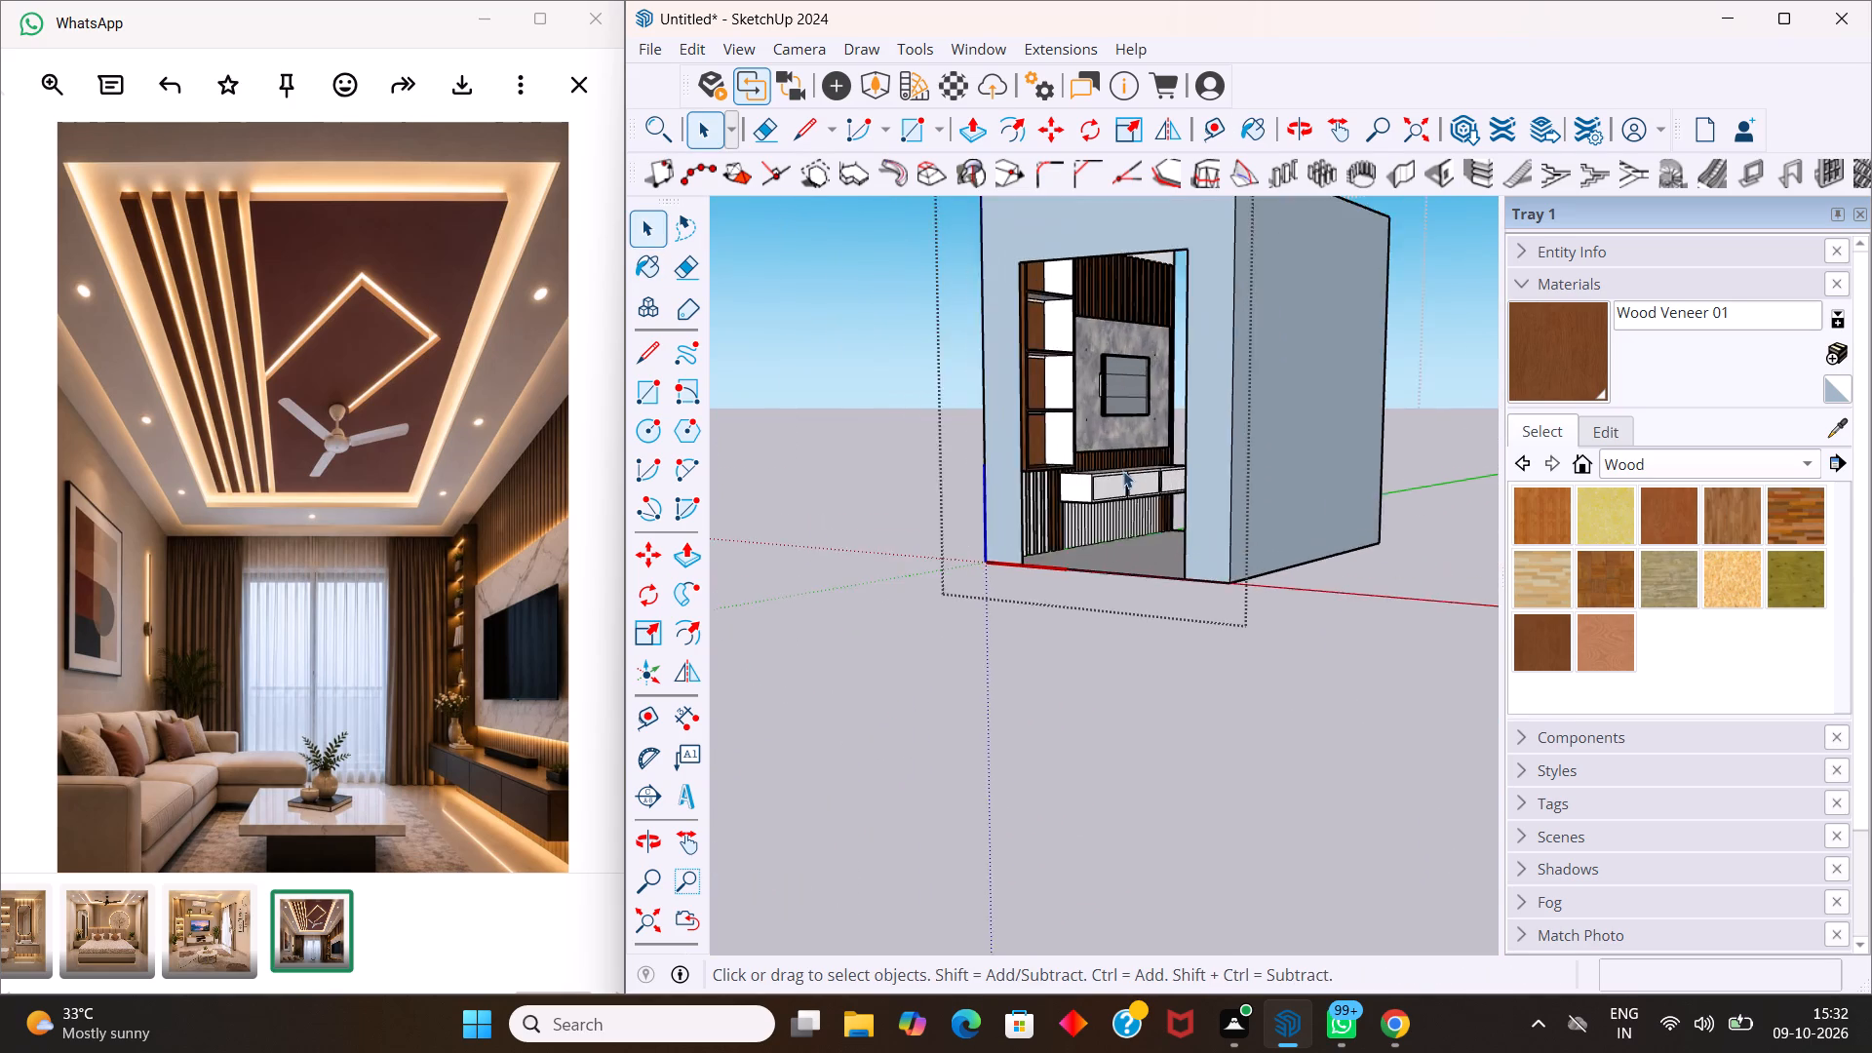
scroll(1123, 471, "up", 14)
left_click(1570, 348)
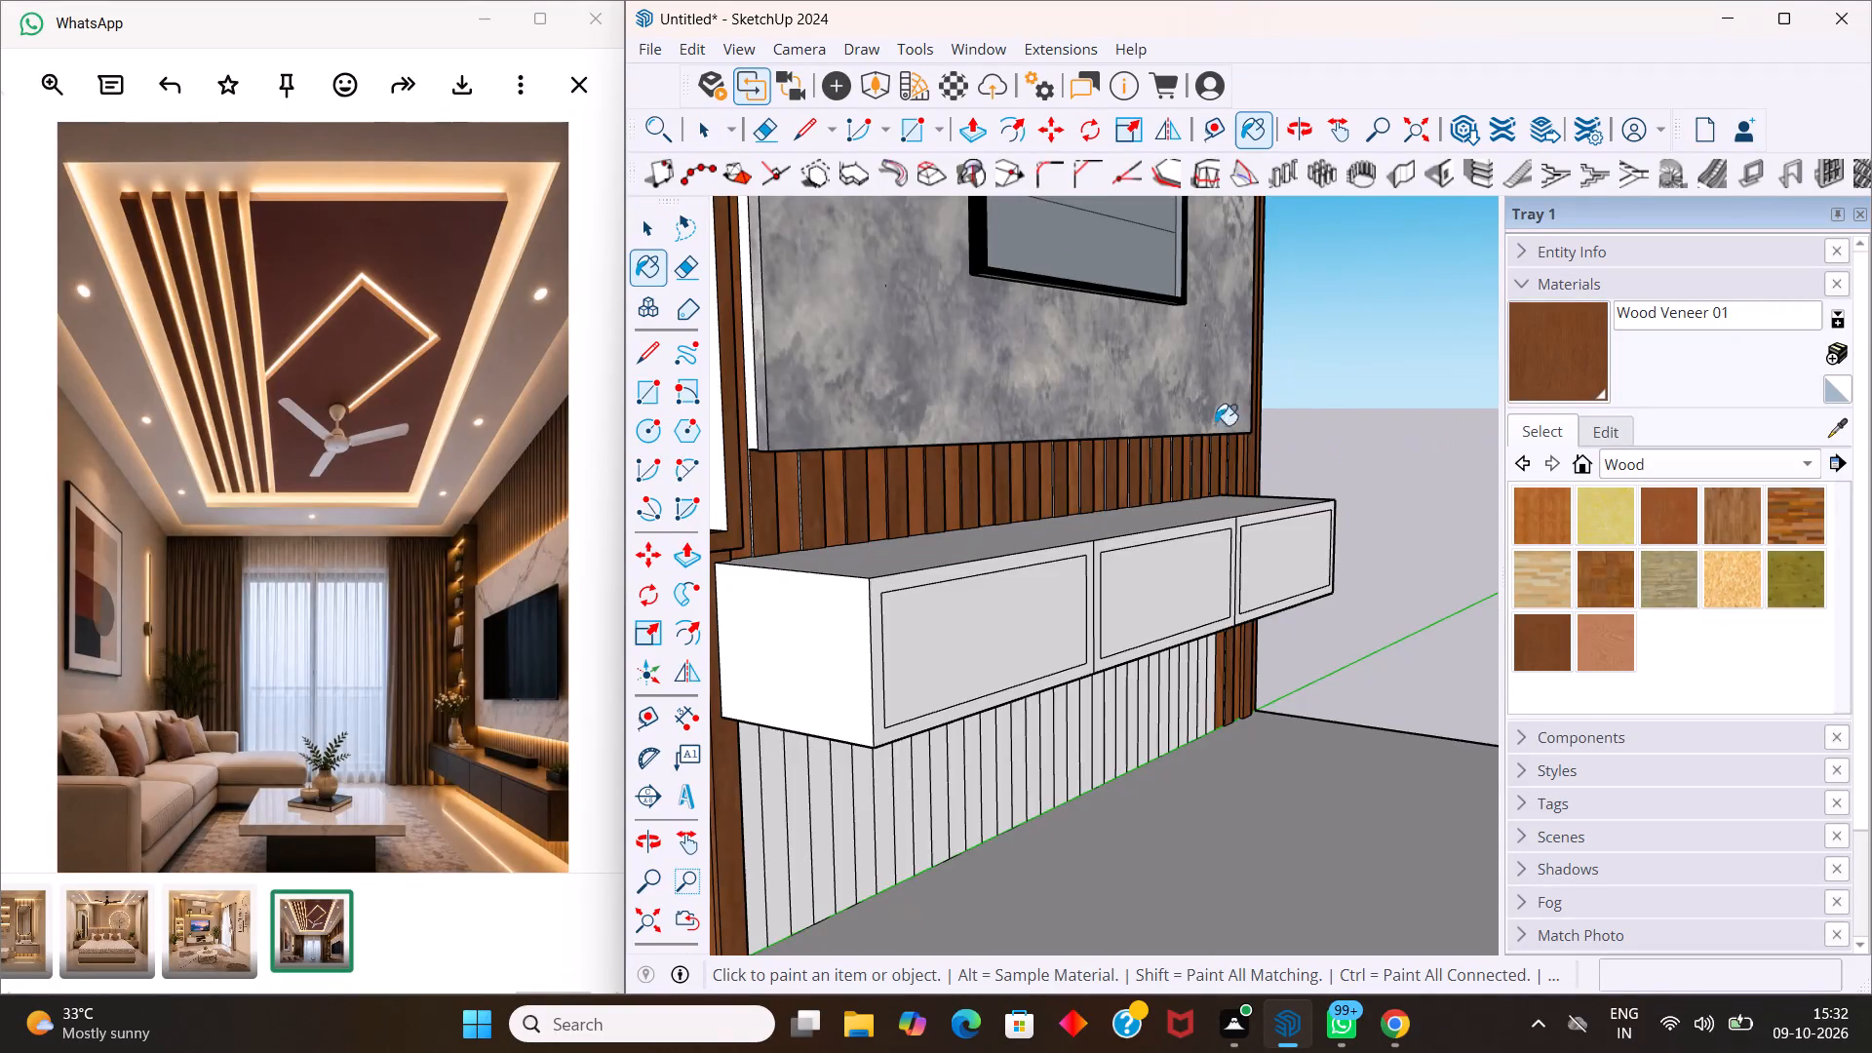
scroll(1118, 447, "up", 3)
scroll(1003, 532, "down", 6)
scroll(764, 586, "up", 11)
scroll(773, 550, "down", 6)
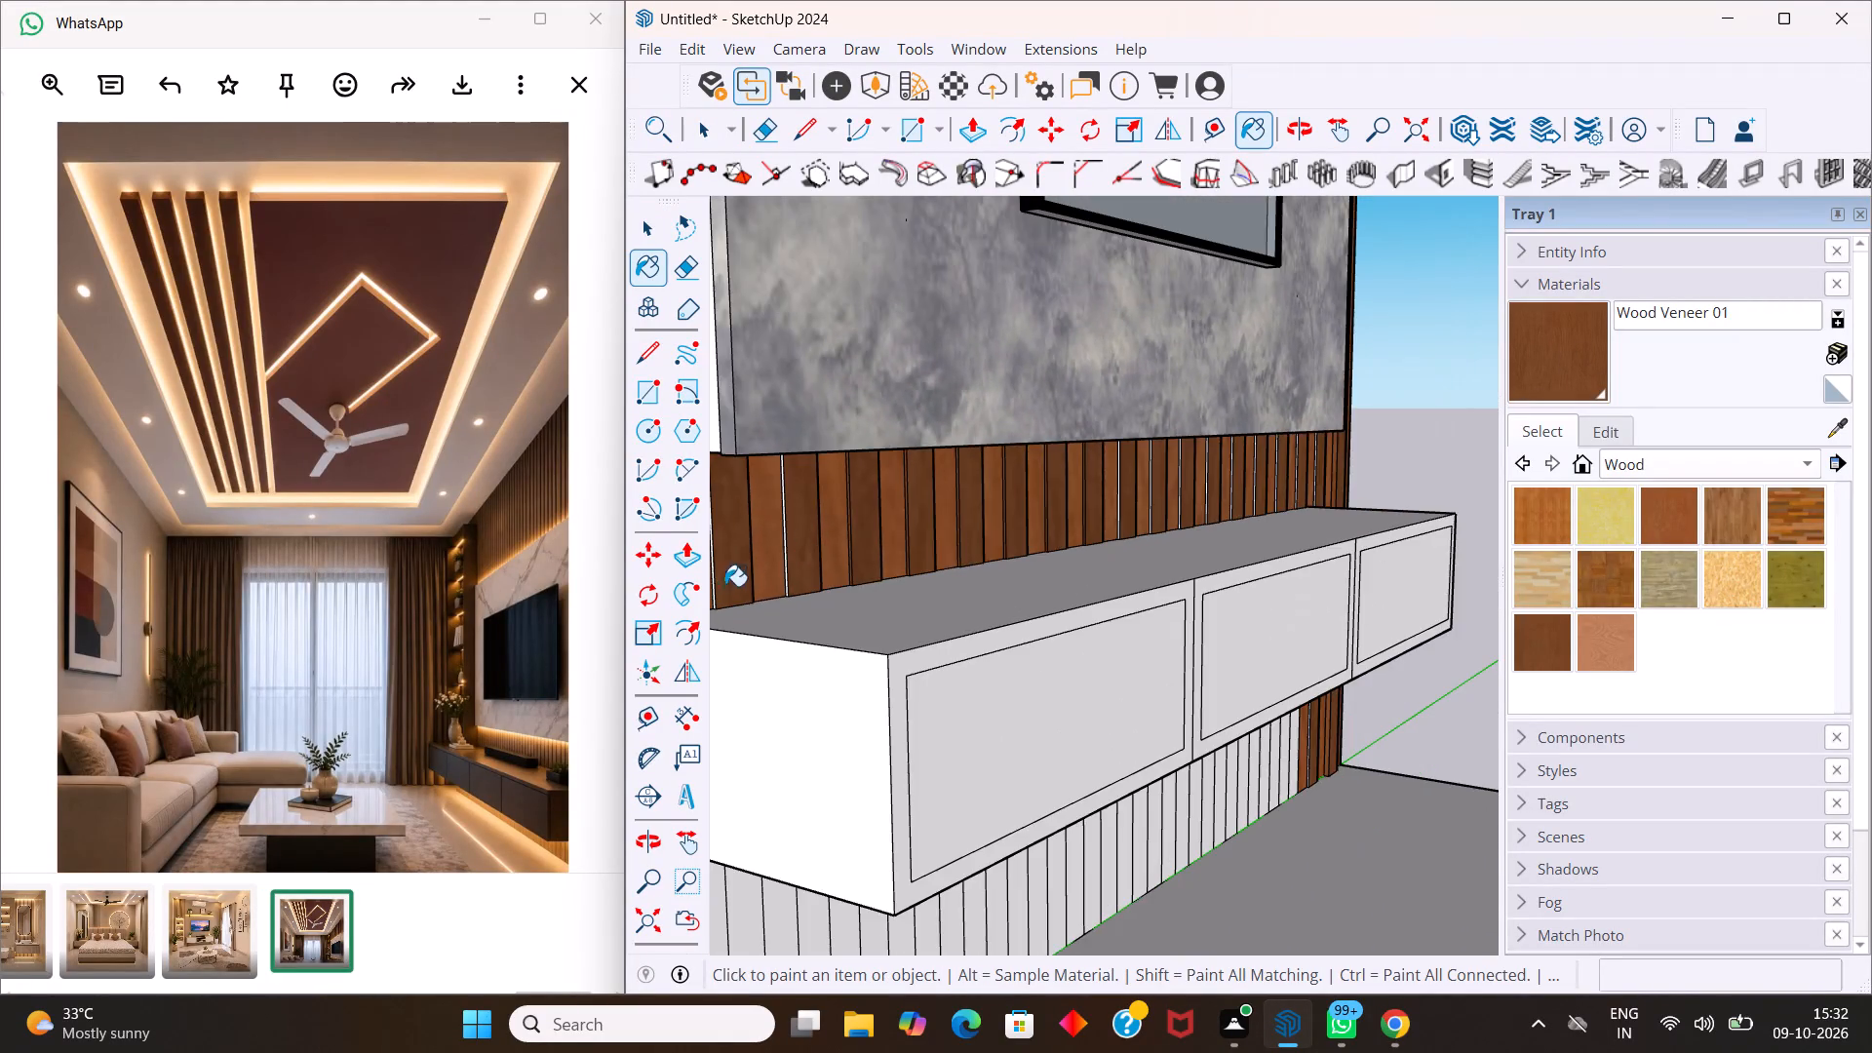
scroll(711, 582, "down", 12)
scroll(738, 595, "up", 18)
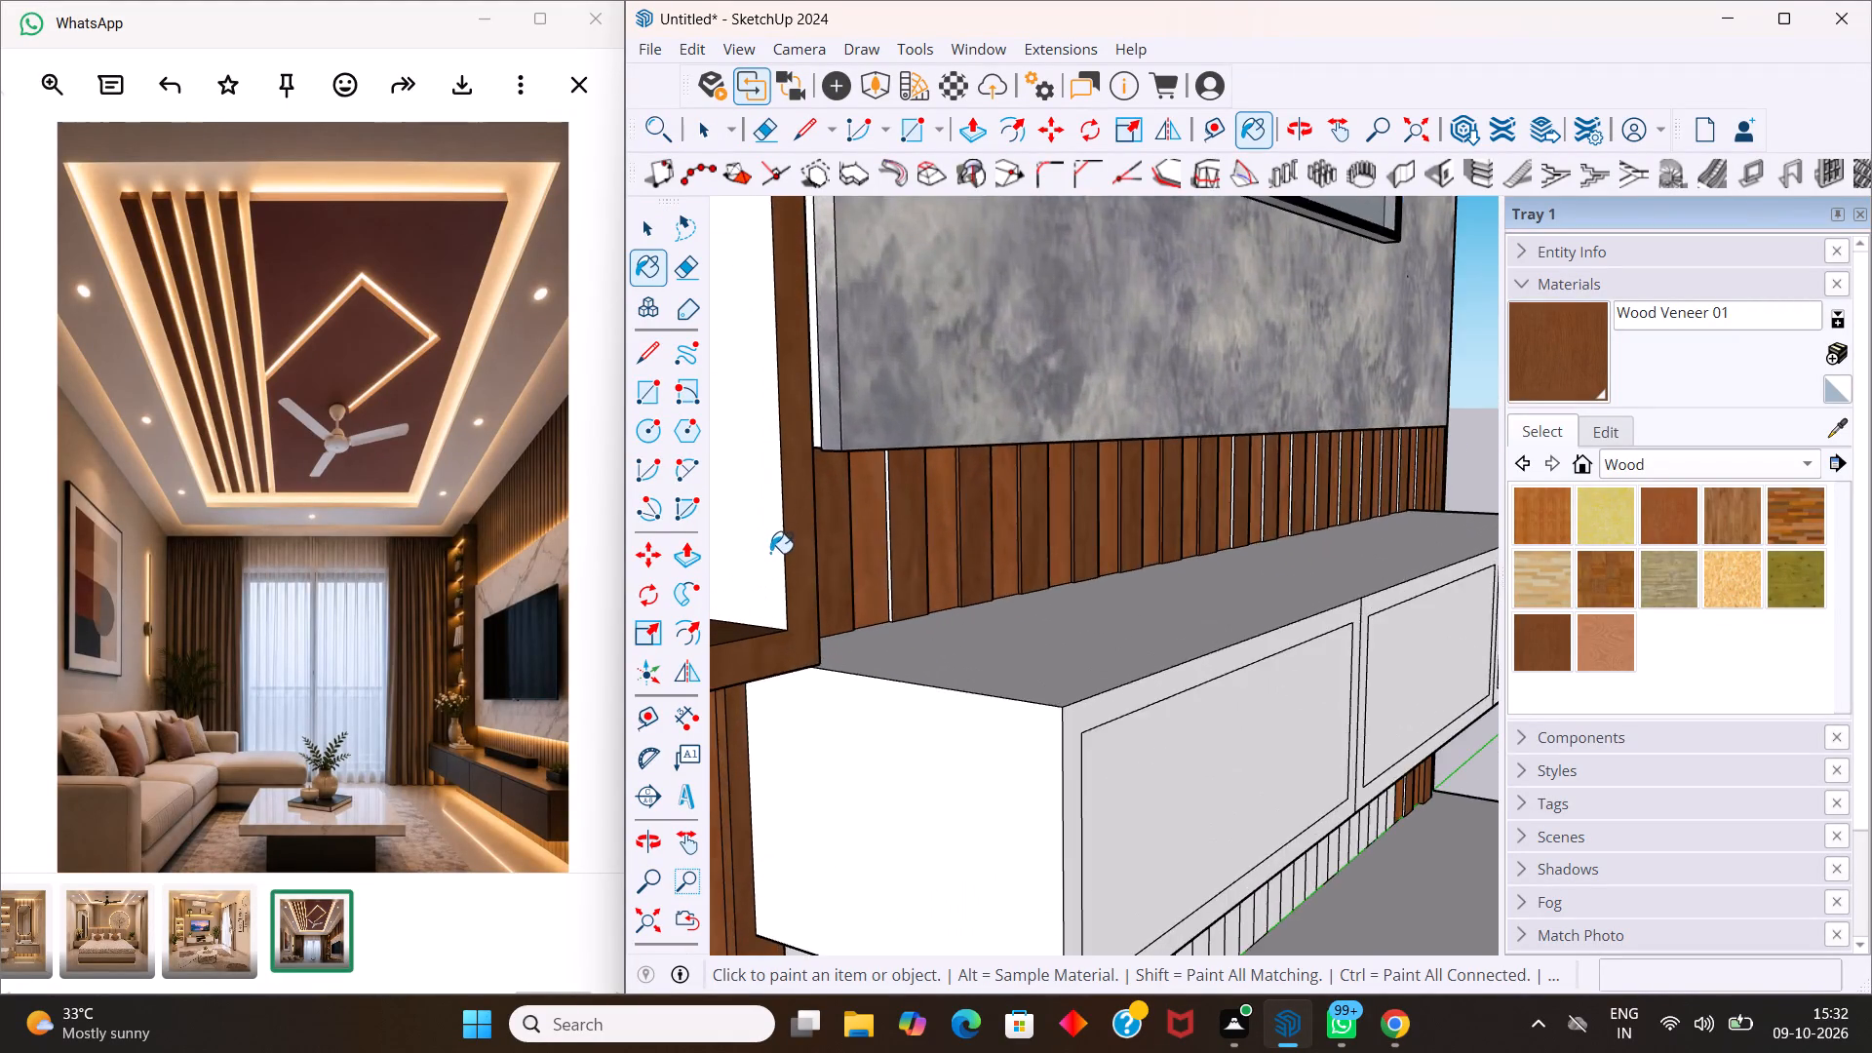
scroll(770, 553, "up", 8)
middle_click_drag(871, 553, 823, 566)
scroll(858, 560, "up", 4)
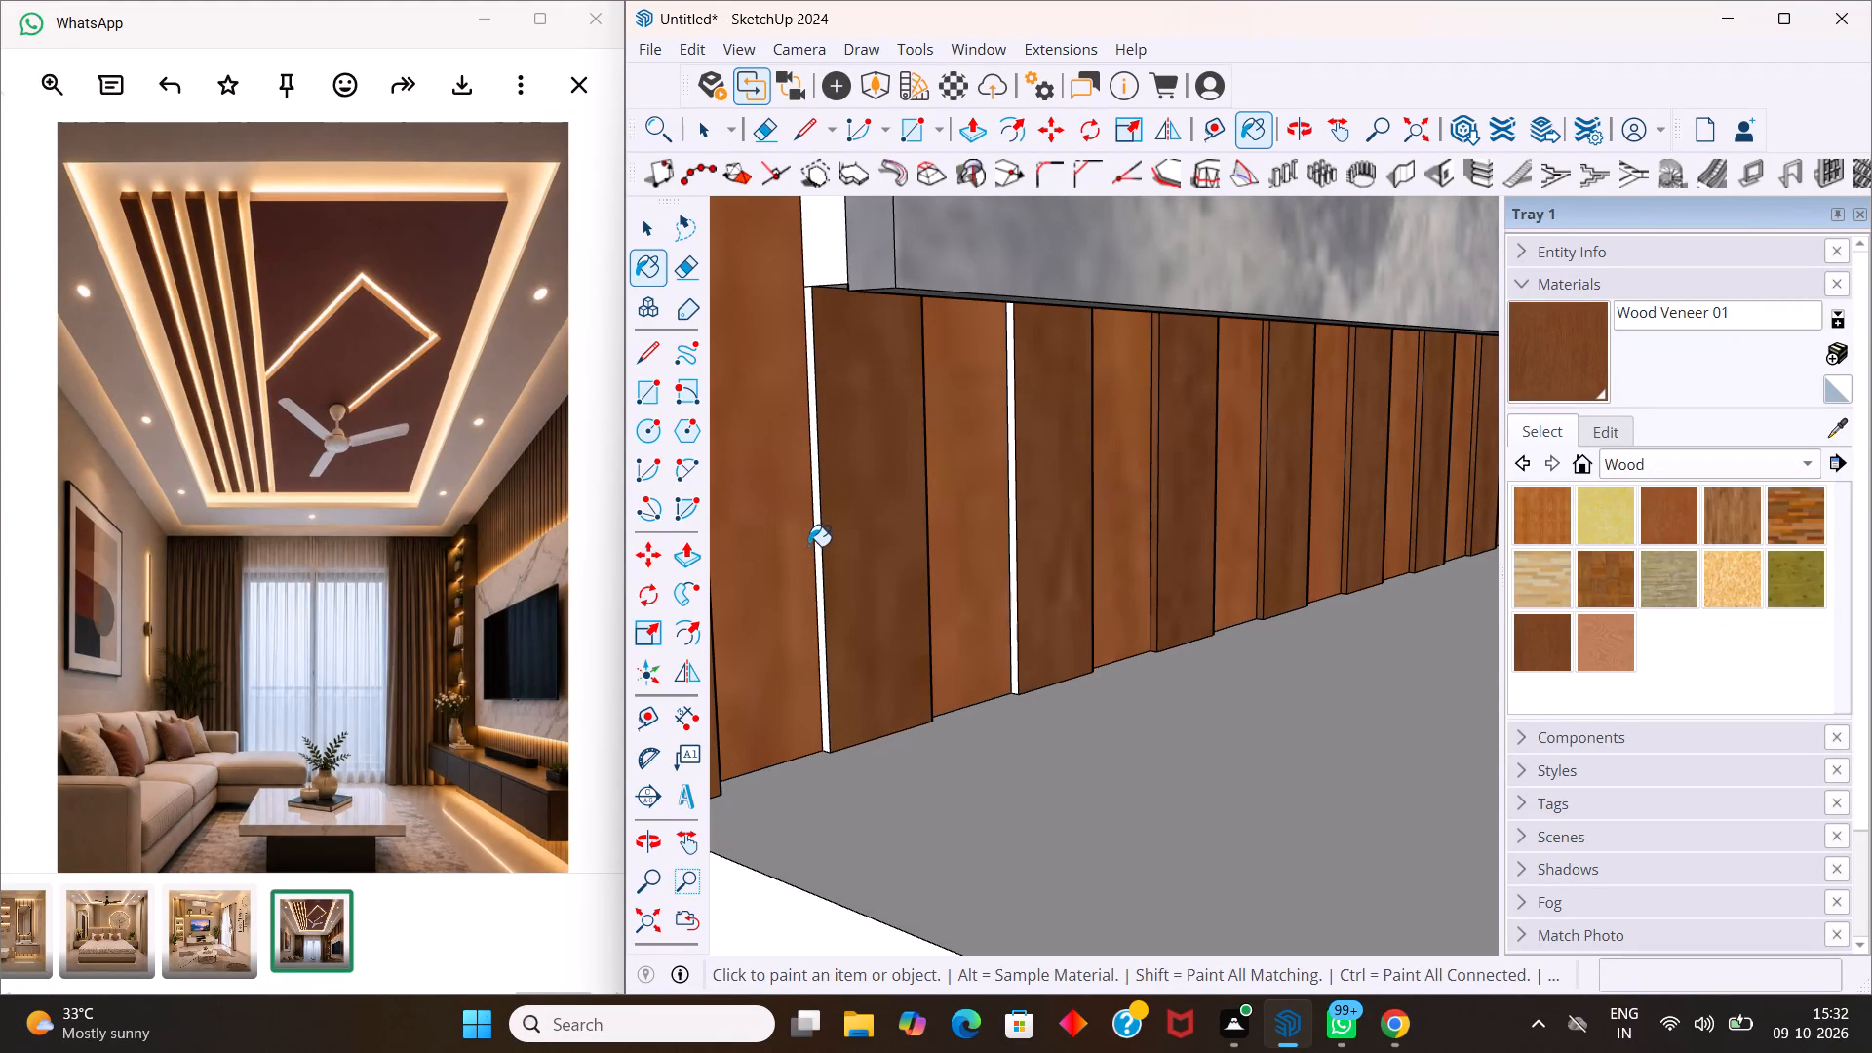
left_click(815, 540)
left_click(818, 541)
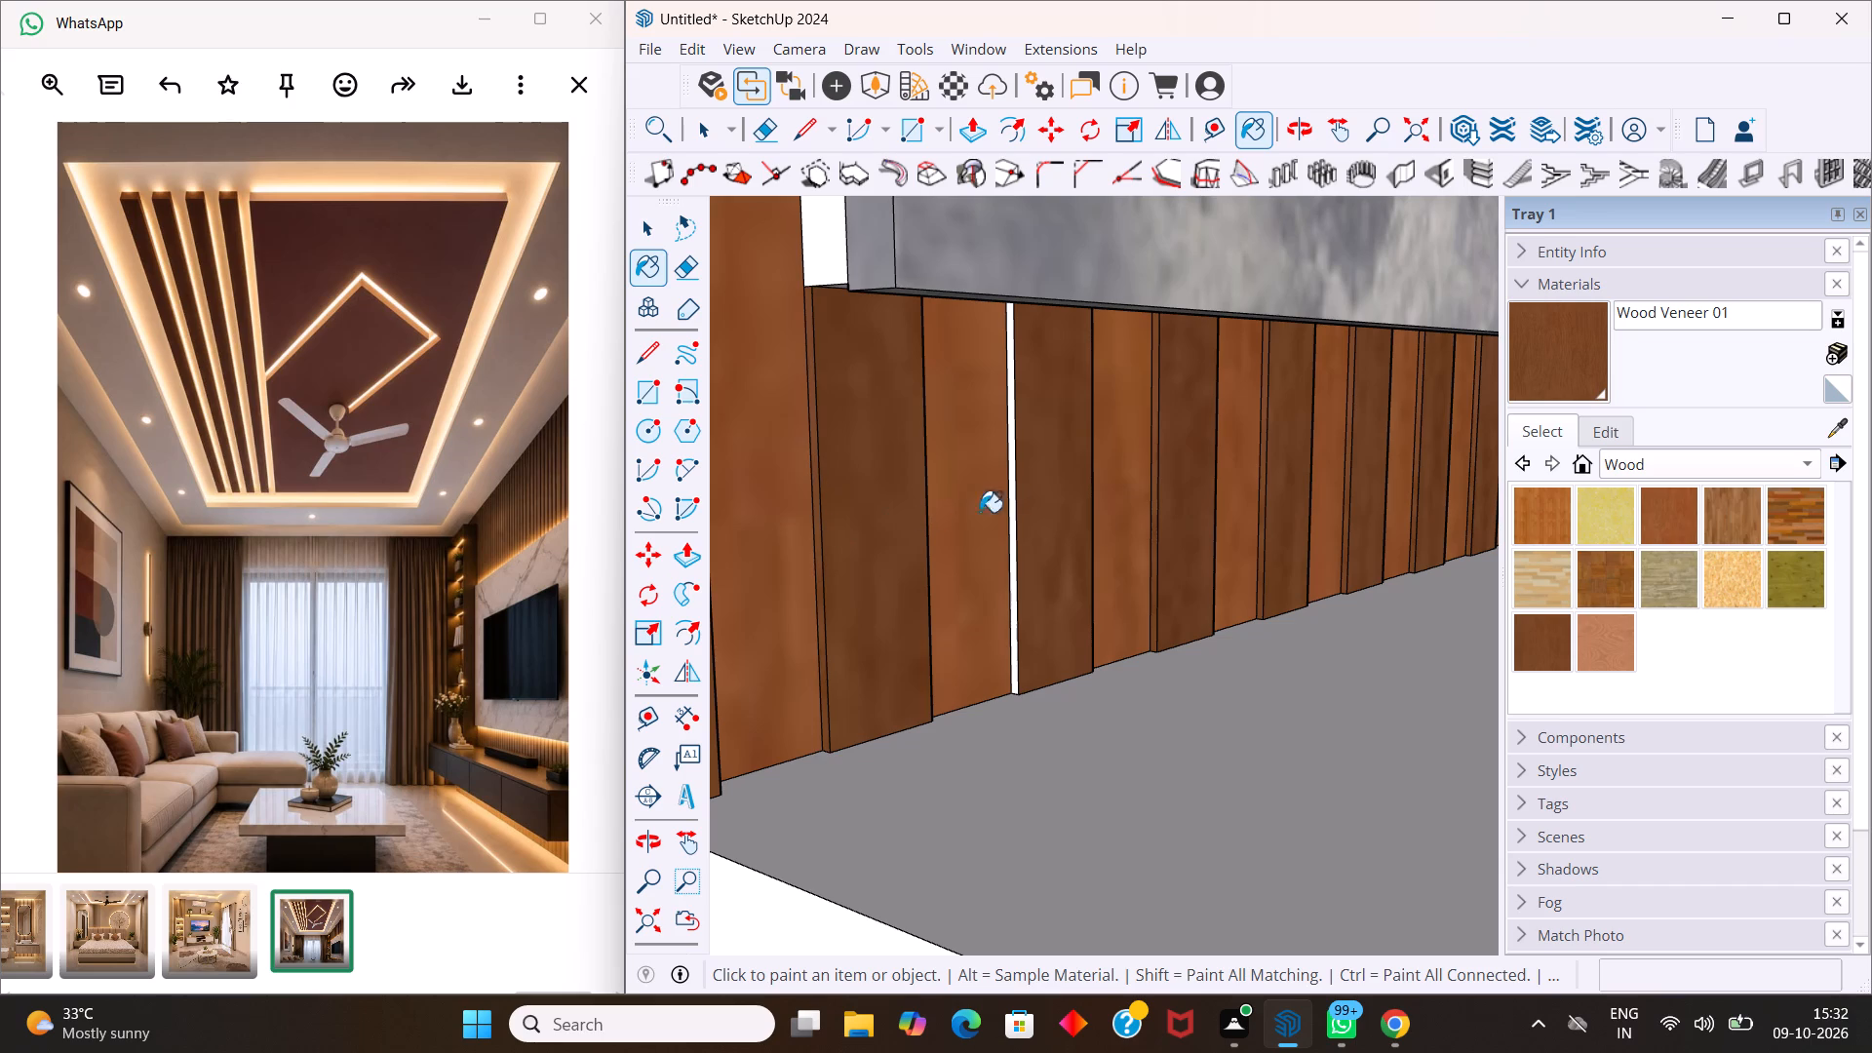
left_click(1013, 511)
Paint the remaining white slat sides above the console, through to its far end, with Wood Veneer 01.
scroll(1152, 499, "down", 5)
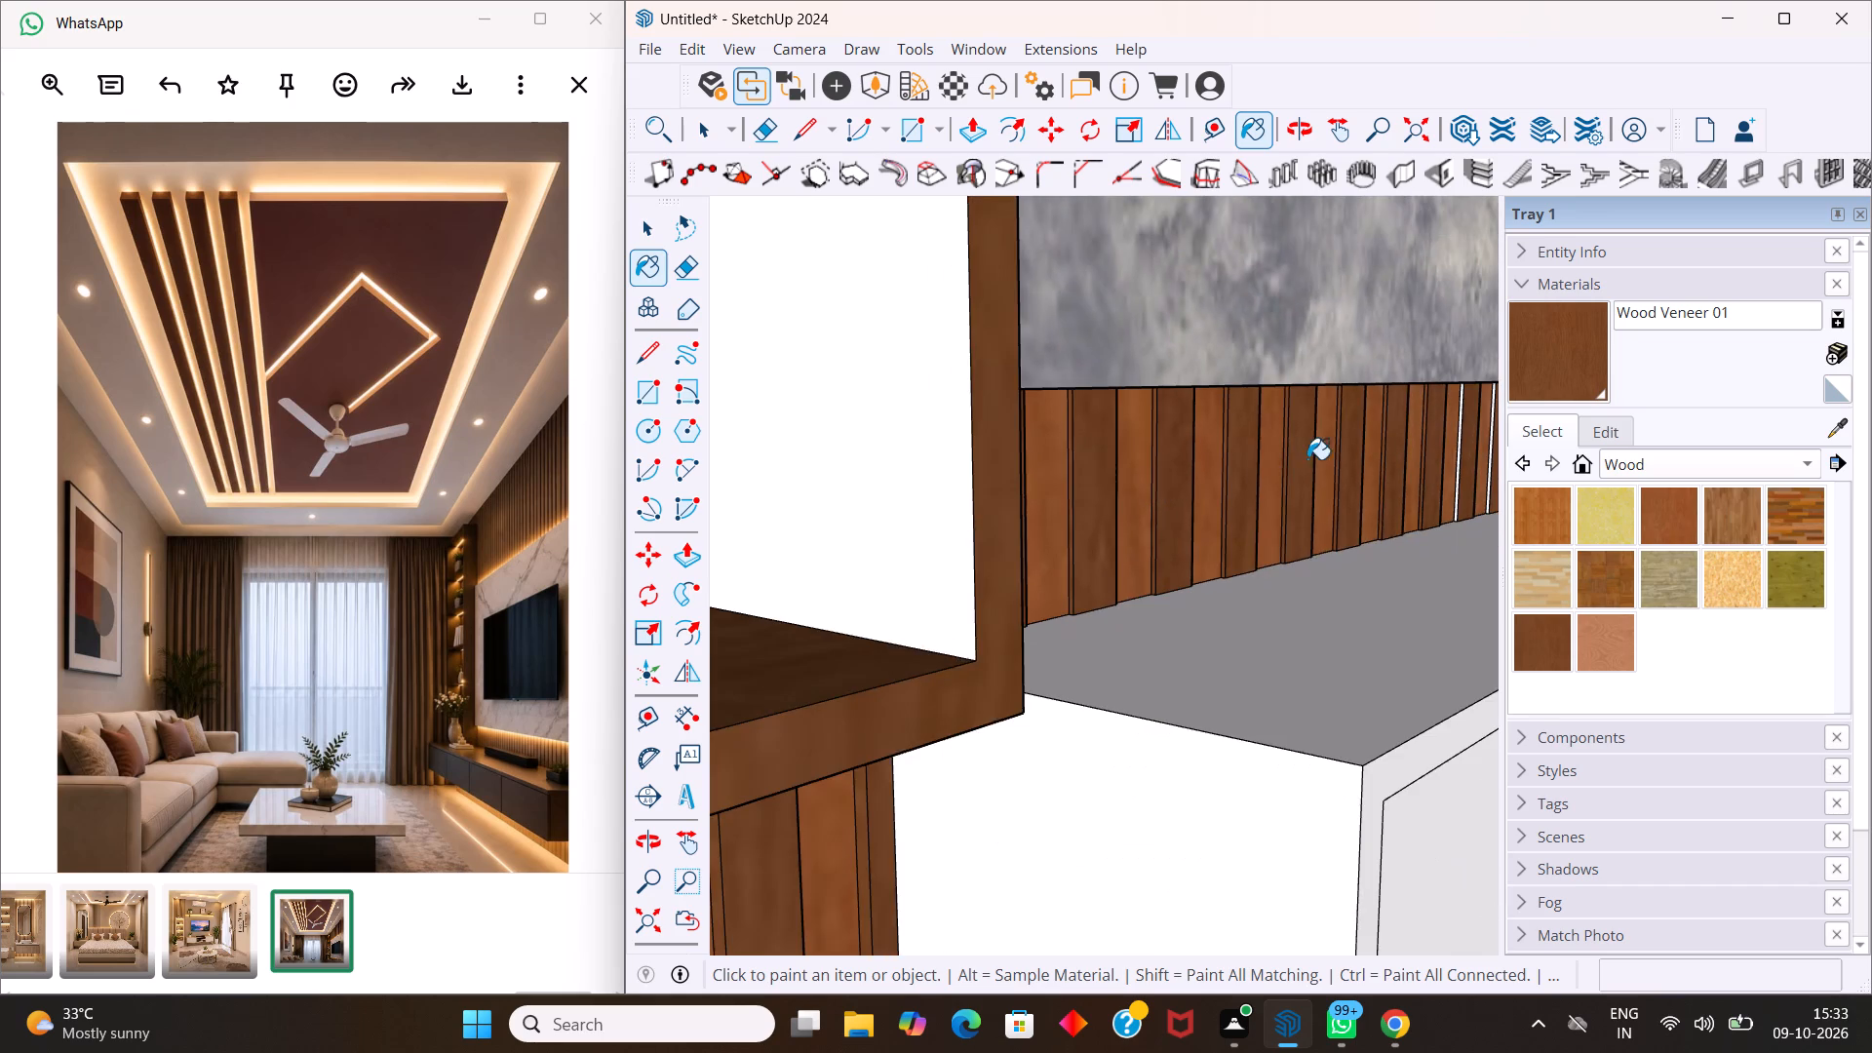
scroll(1306, 460, "down", 5)
scroll(1223, 479, "down", 11)
scroll(1370, 451, "up", 11)
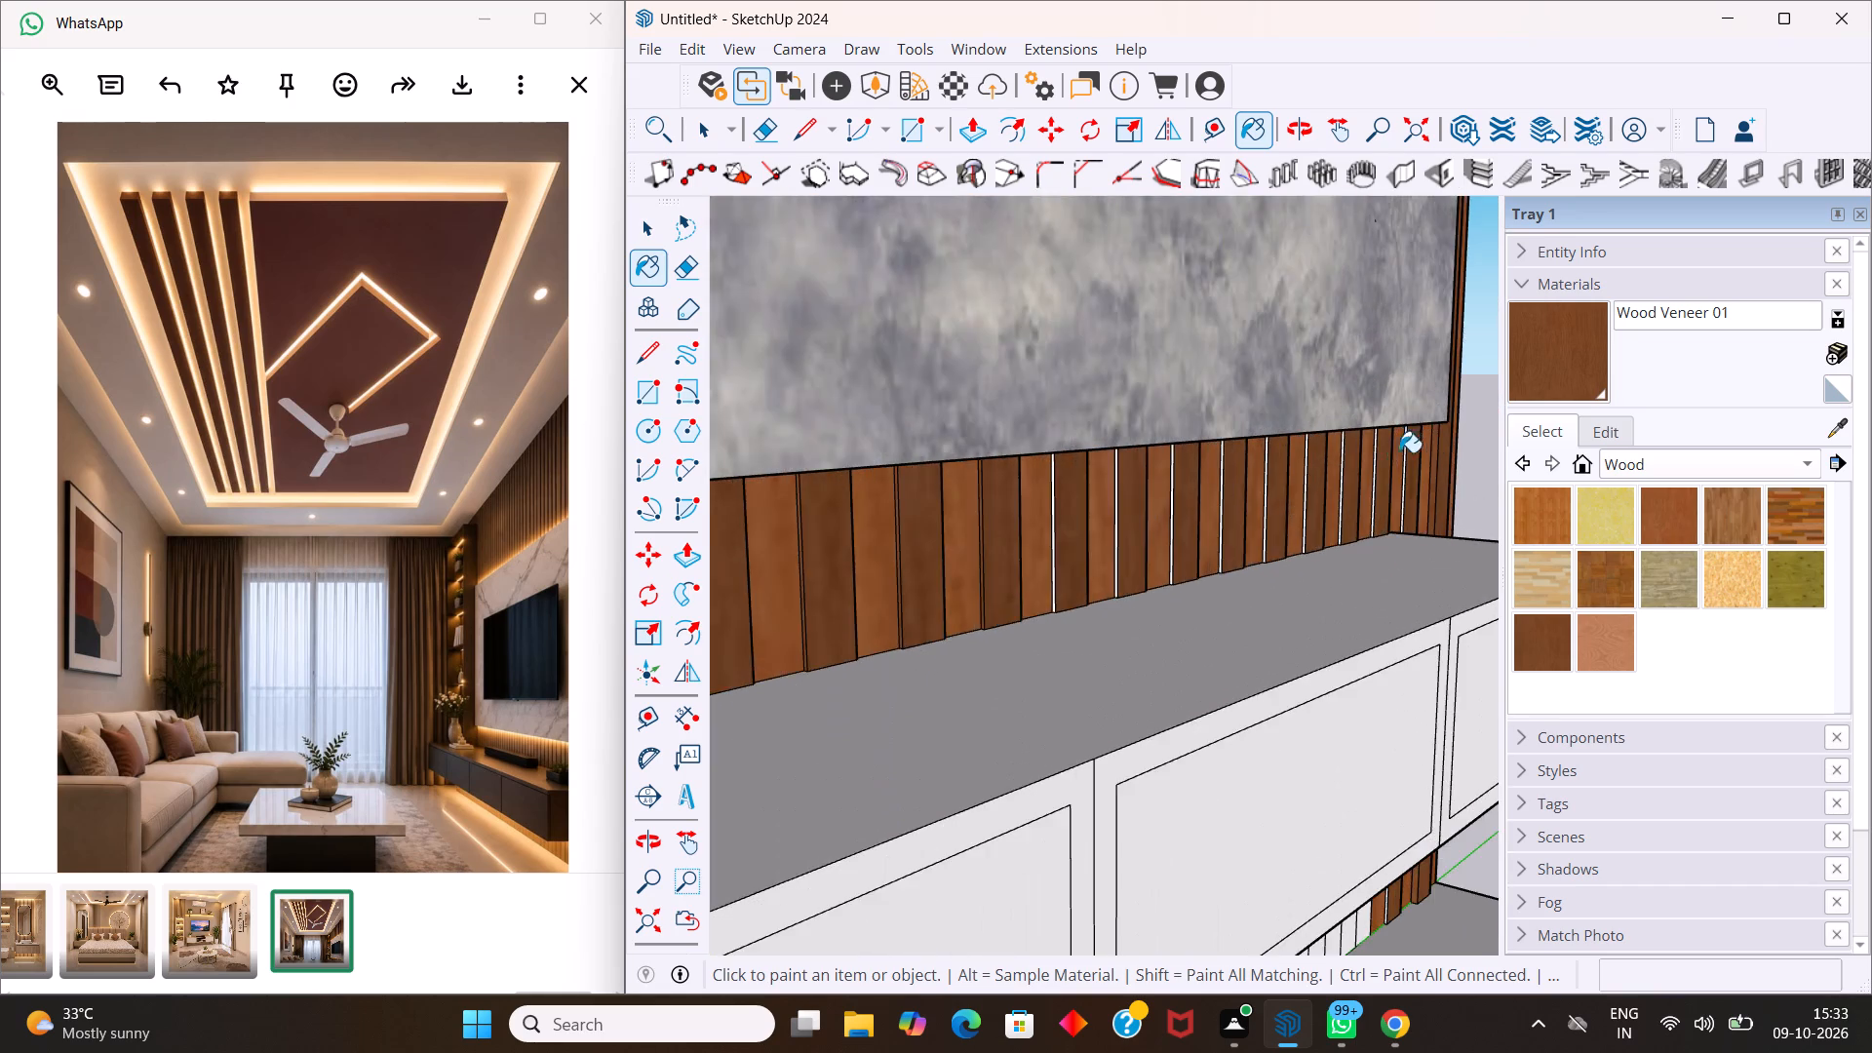
scroll(1327, 476, "up", 4)
middle_click_drag(1174, 527, 1346, 516)
scroll(1171, 544, "up", 4)
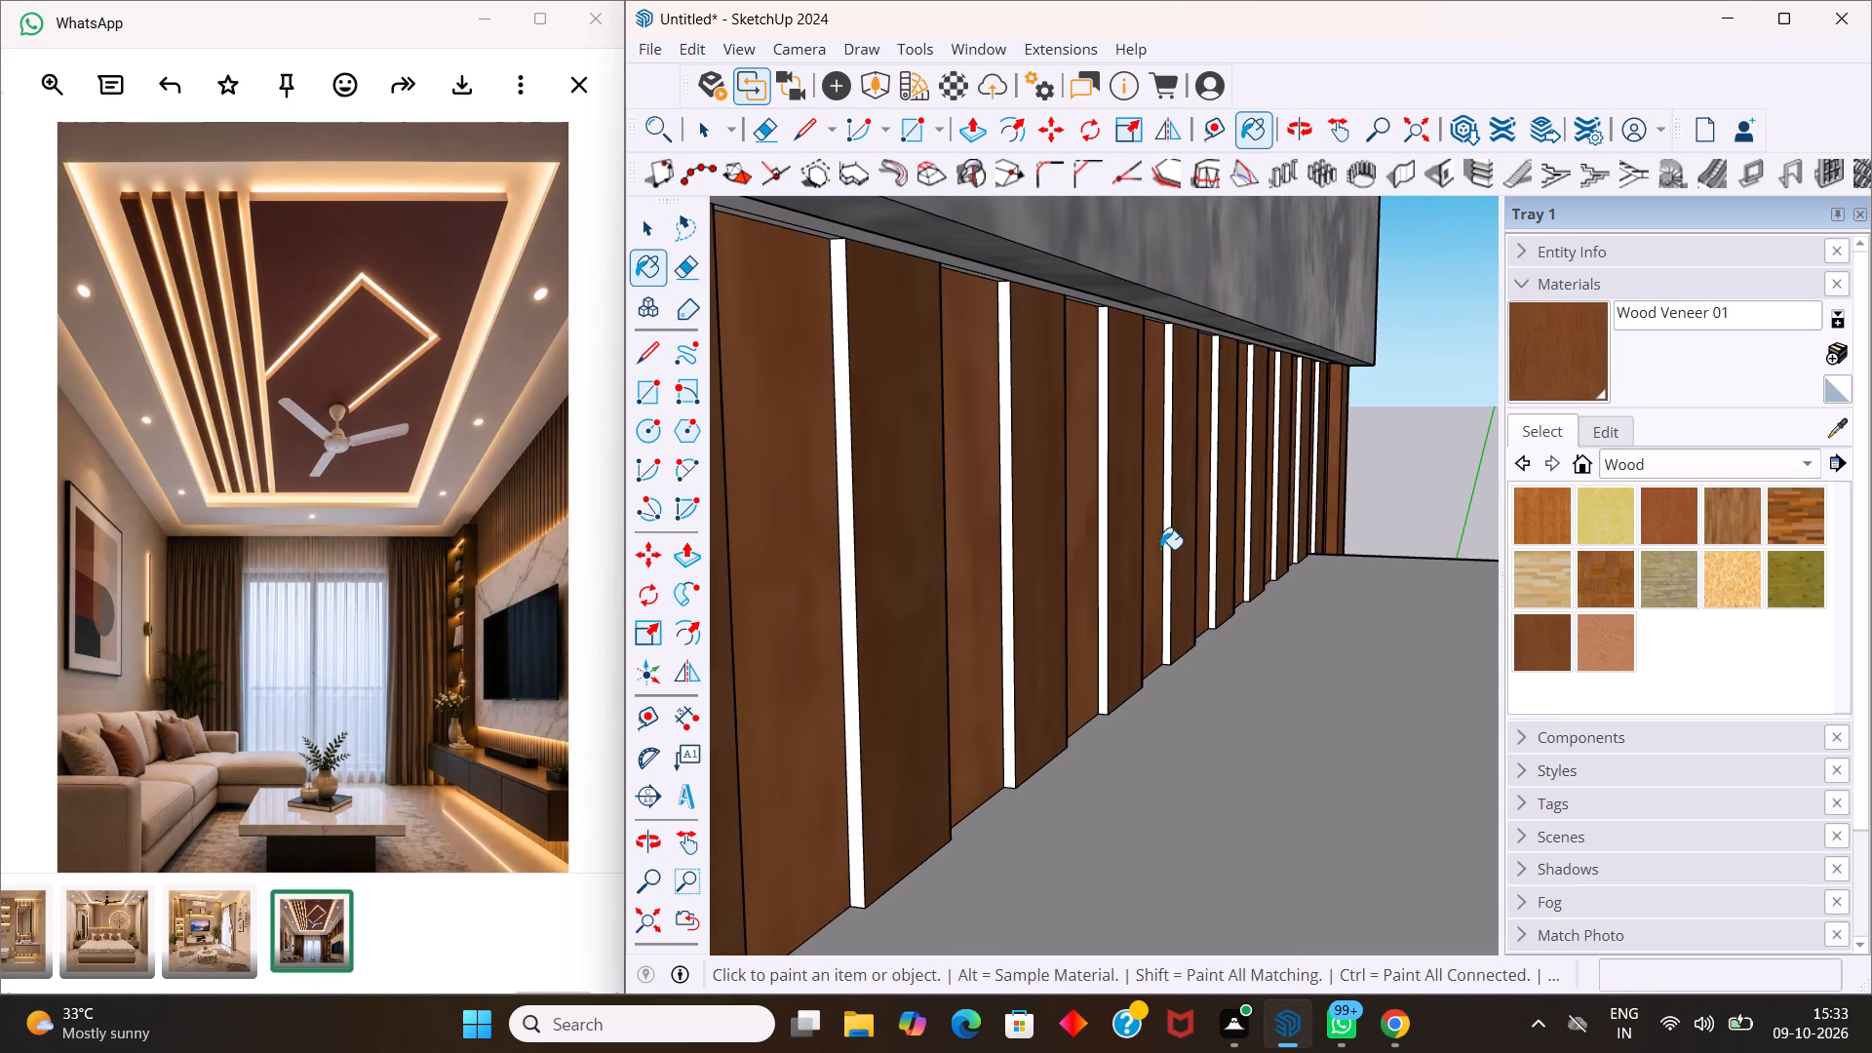
left_click(845, 622)
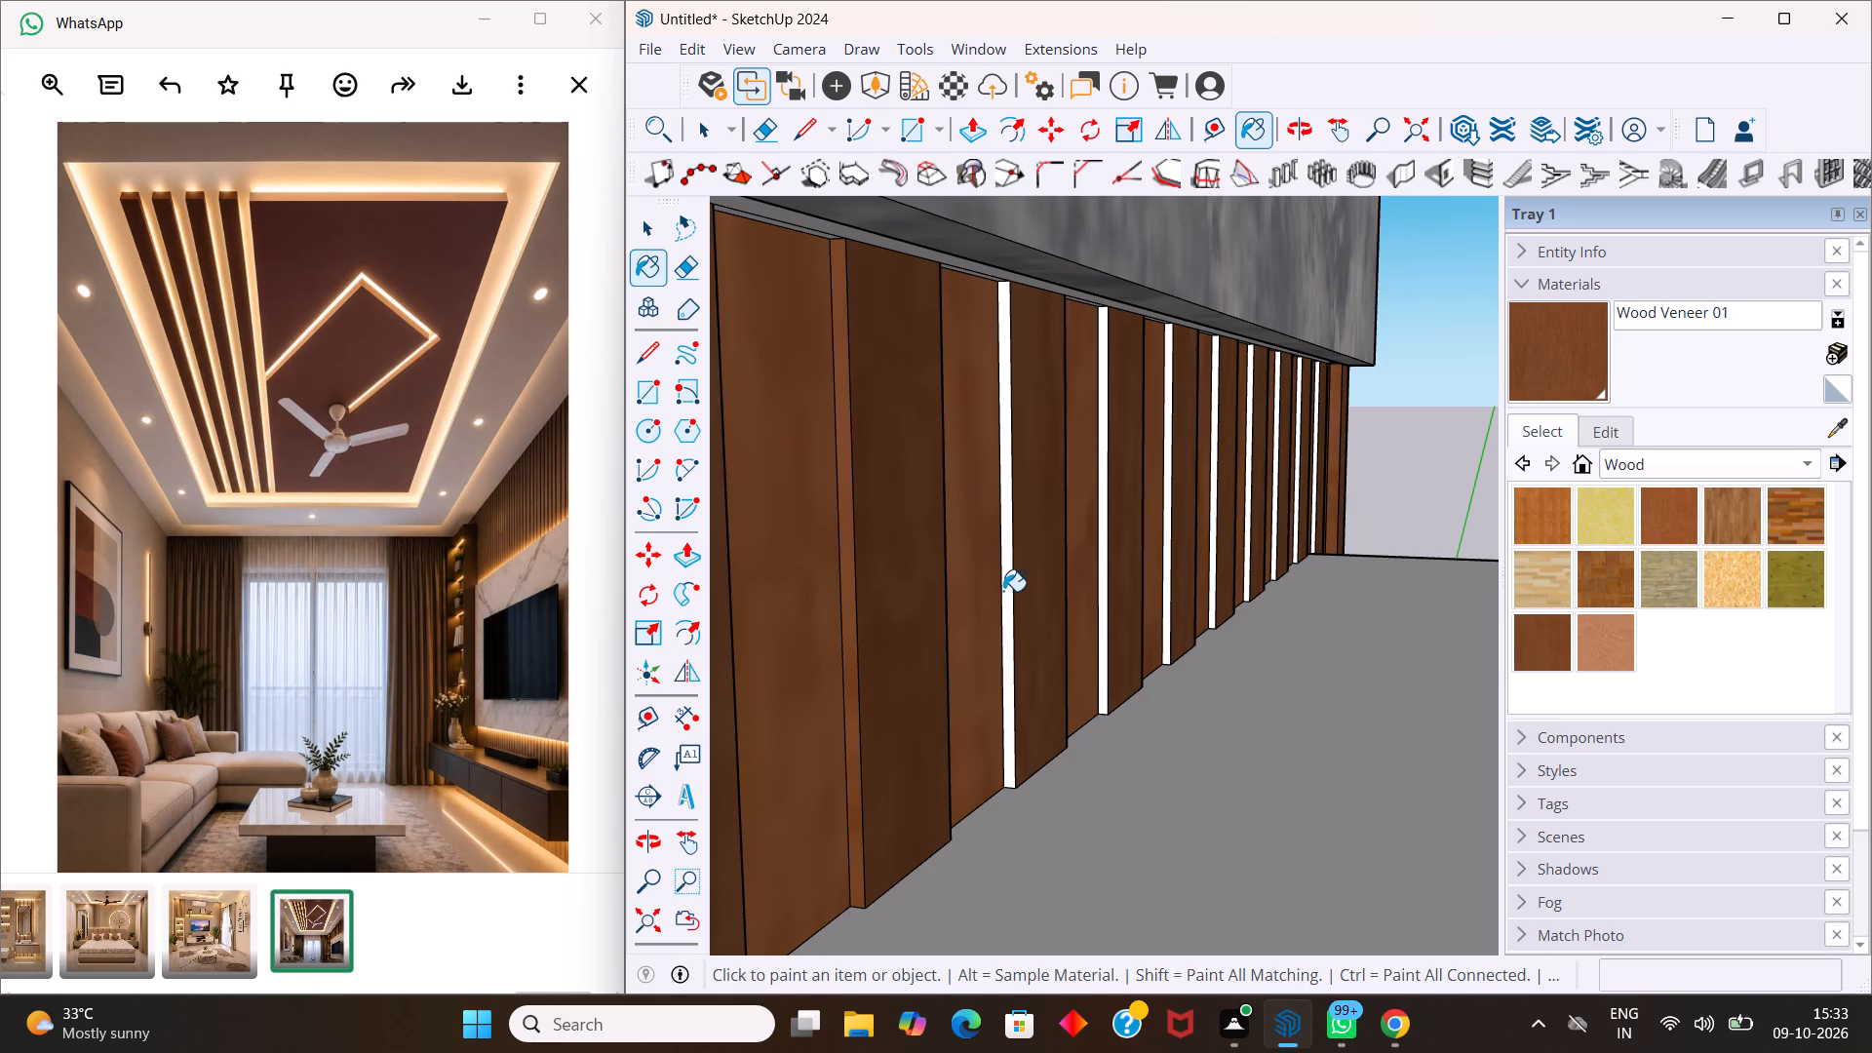
left_click(1003, 591)
left_click(1101, 577)
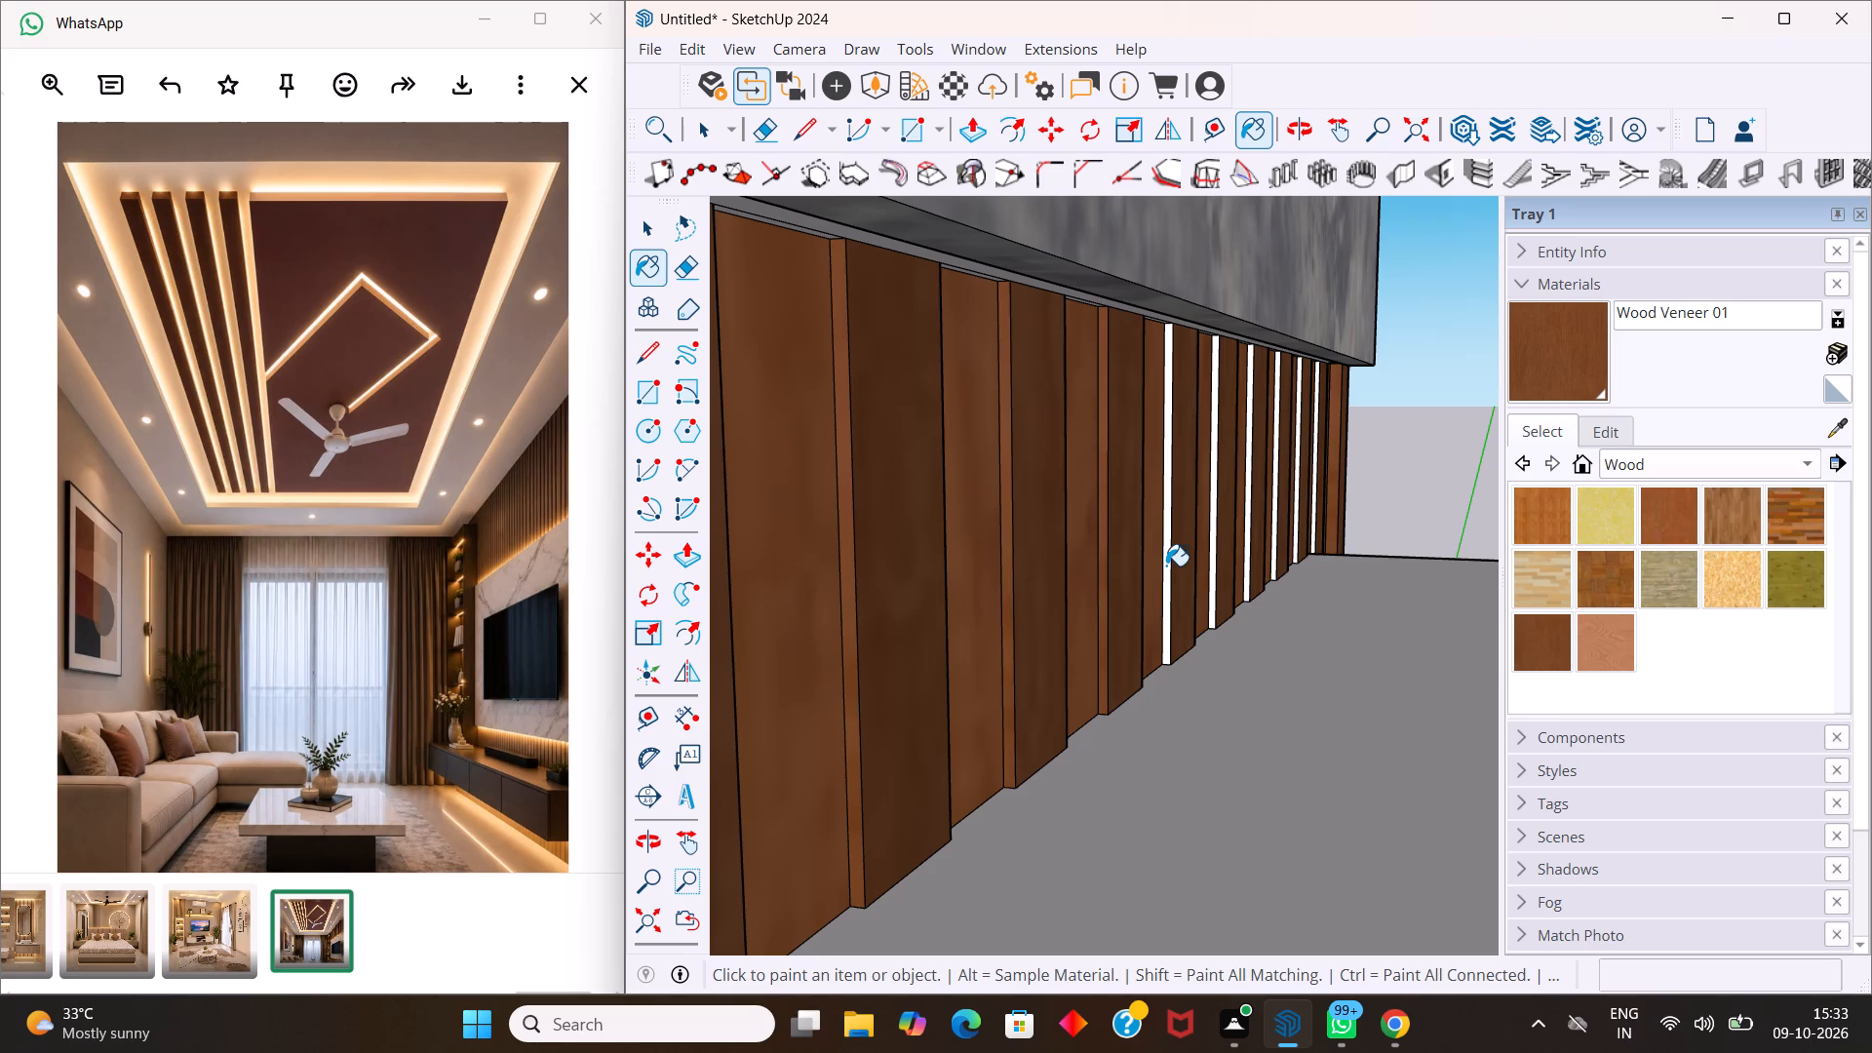
left_click(1166, 566)
left_click(1213, 546)
left_click(1248, 540)
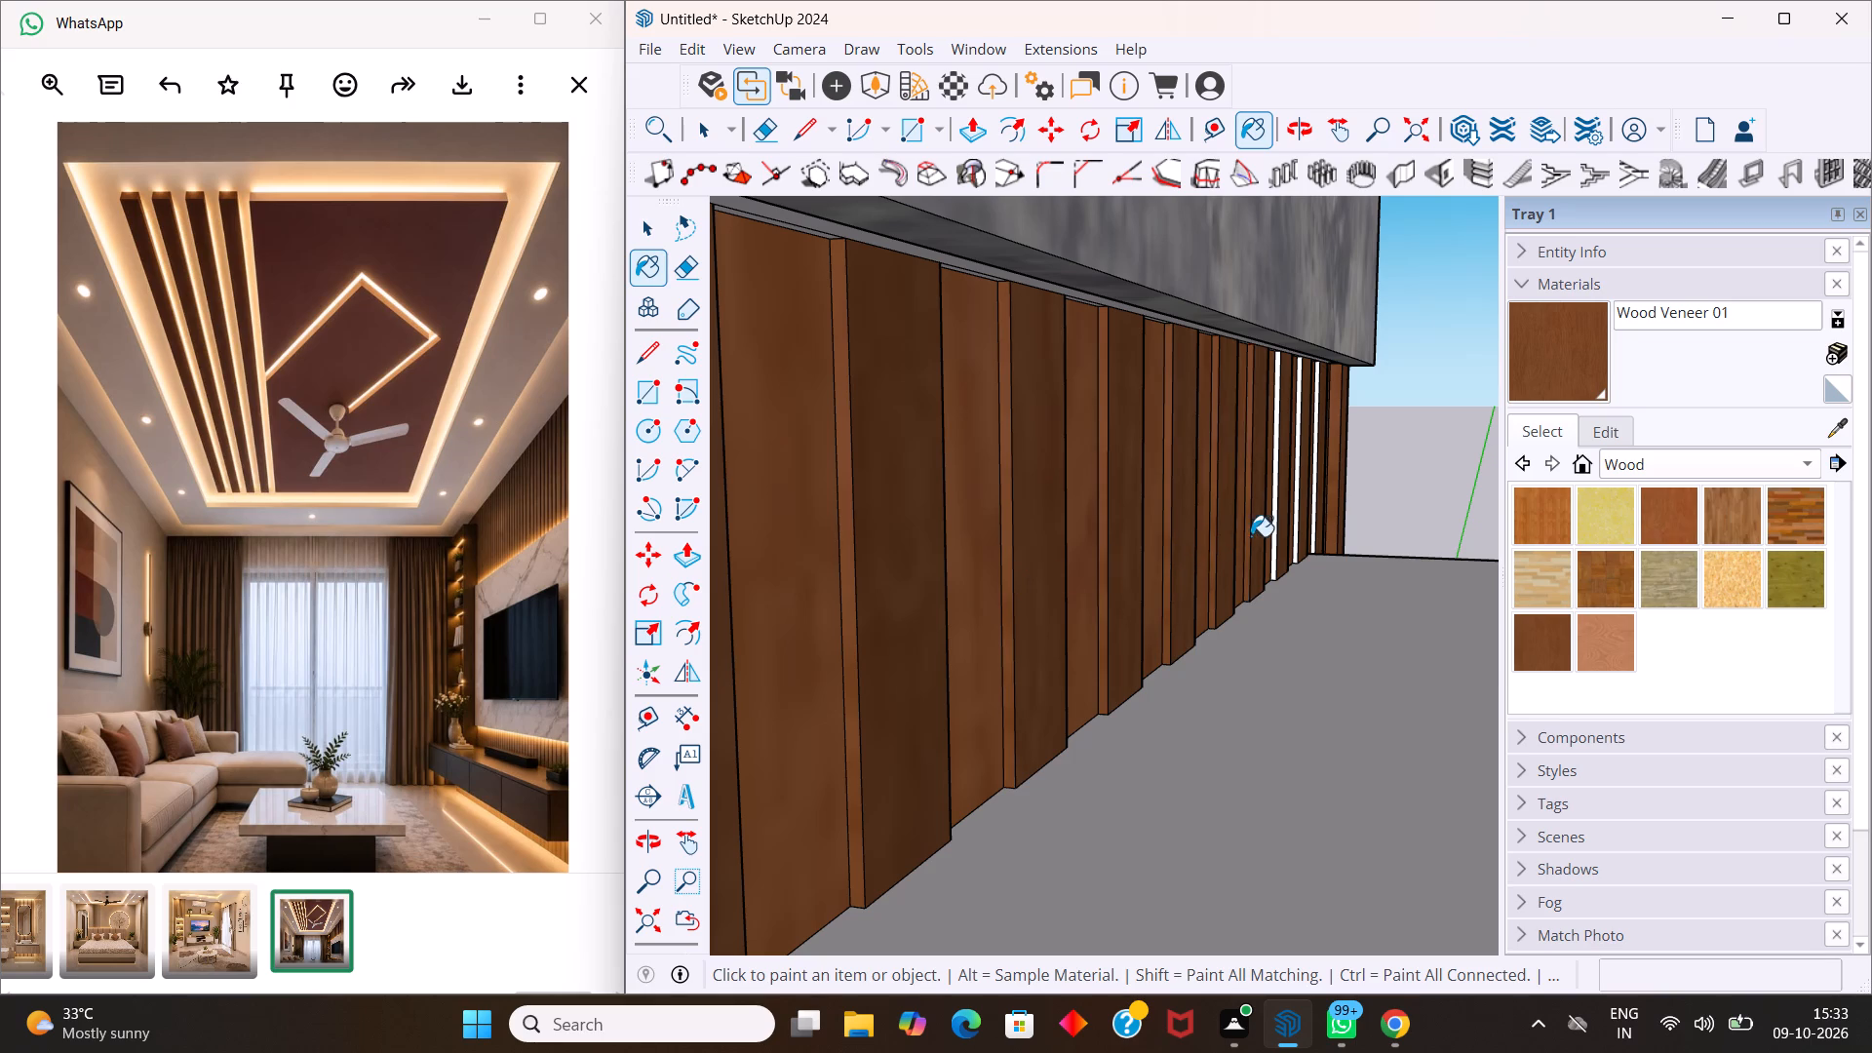
scroll(1254, 534, "up", 14)
left_click(1263, 549)
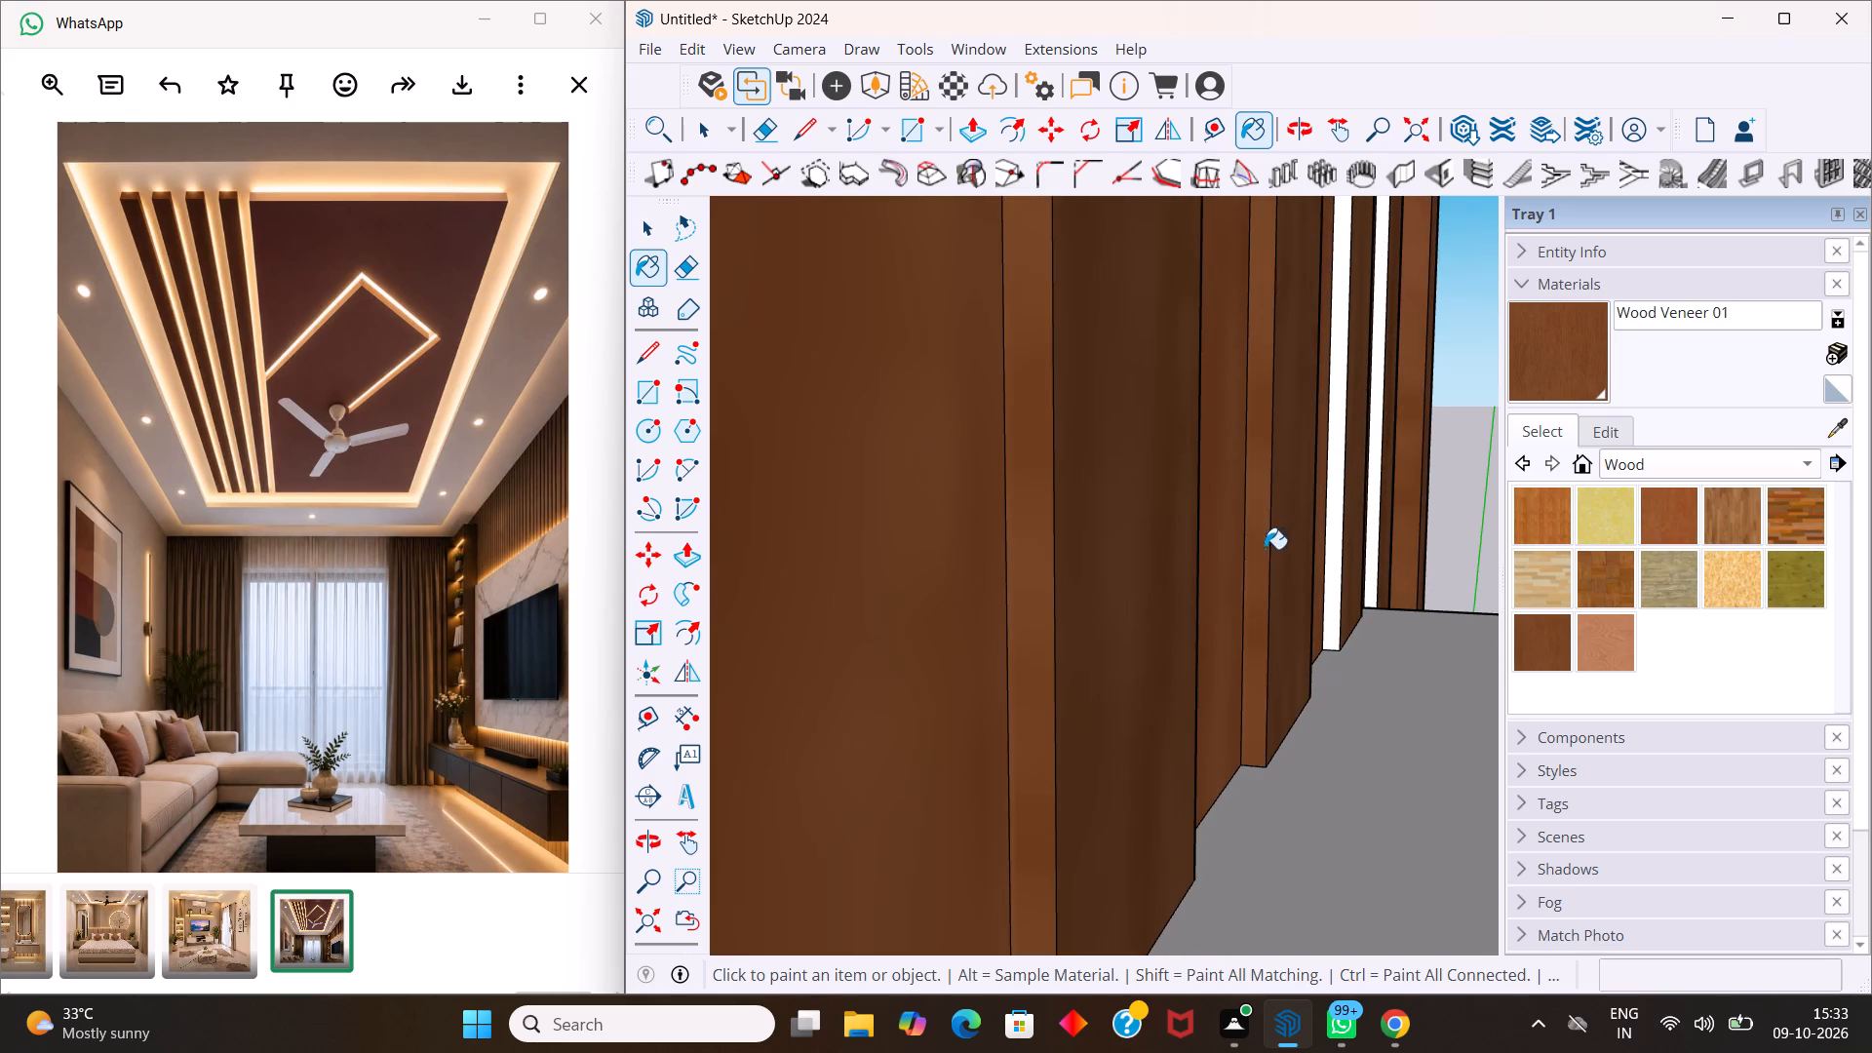
left_click(1335, 533)
left_click(1378, 531)
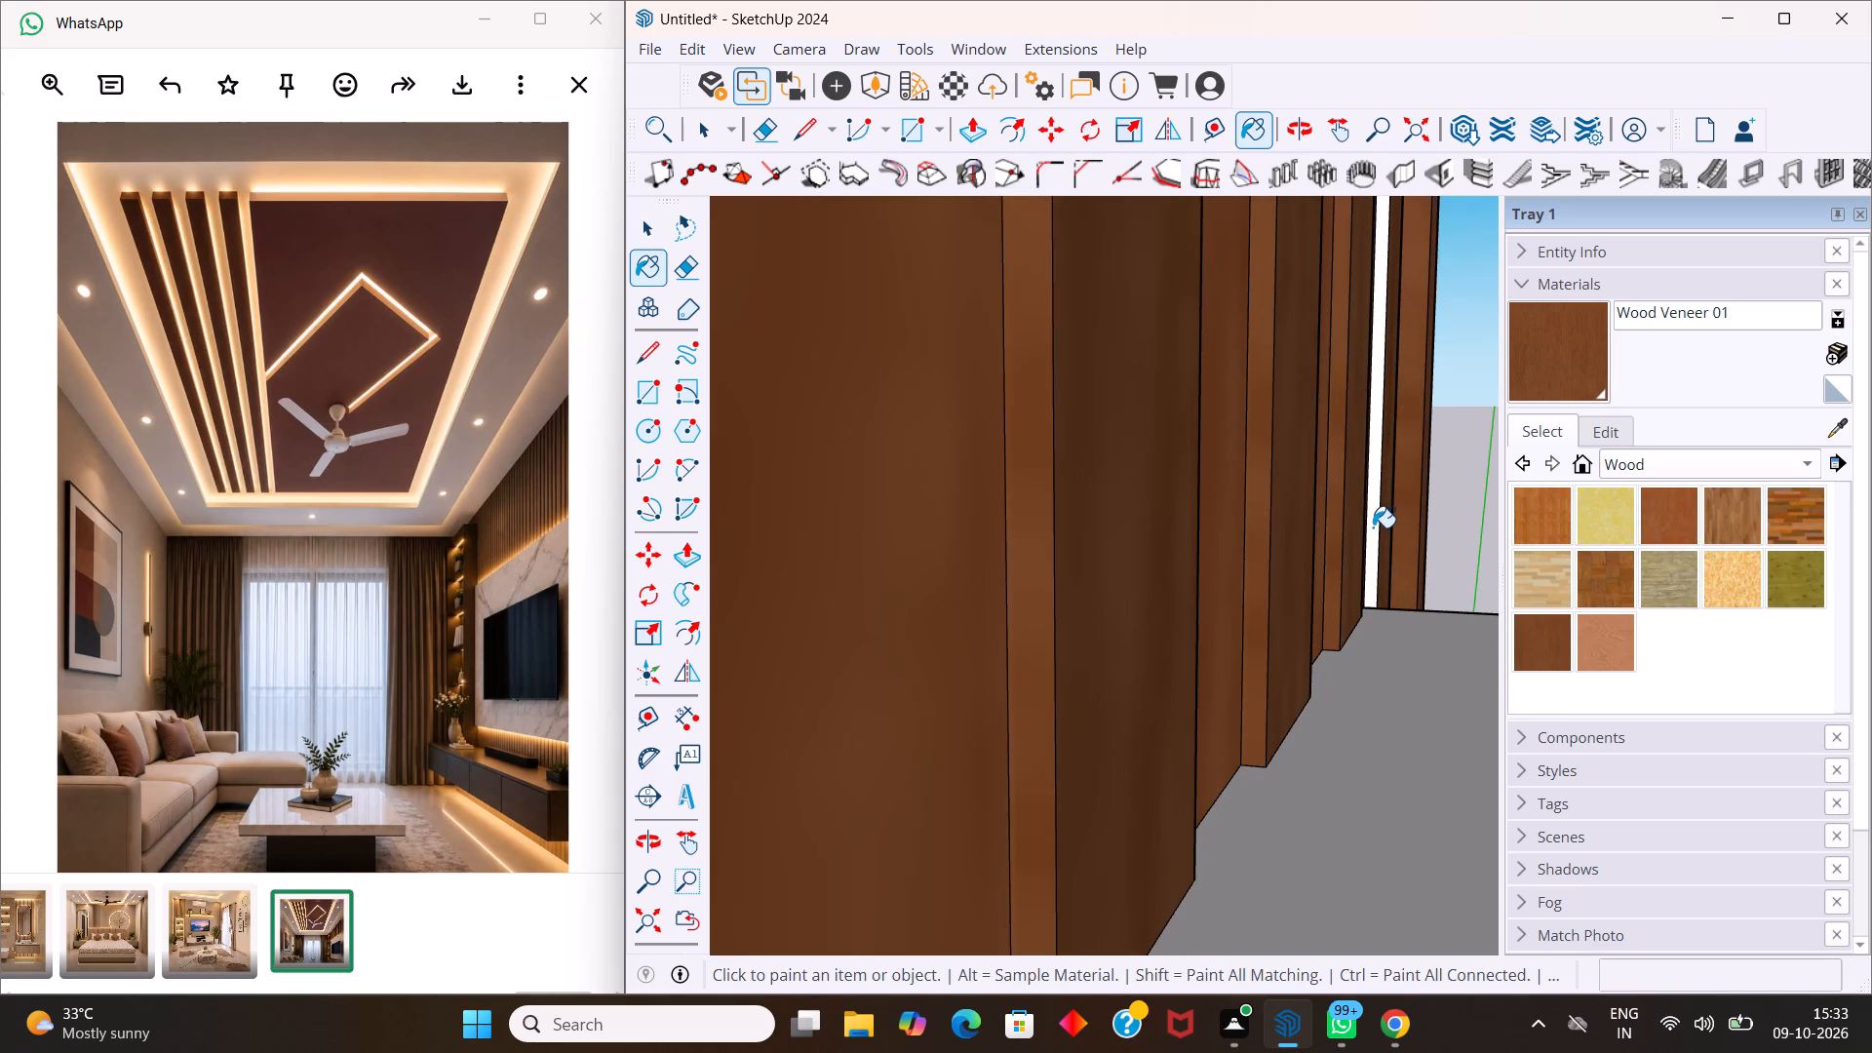
left_click(1372, 527)
key("space")
Extrude the second white strip from the far end of the wall section below the console by 0.5".
scroll(1311, 523, "down", 12)
scroll(1225, 505, "down", 14)
scroll(1195, 502, "up", 1)
scroll(1195, 502, "down", 2)
middle_click_drag(1263, 633, 979, 557)
scroll(971, 528, "down", 5)
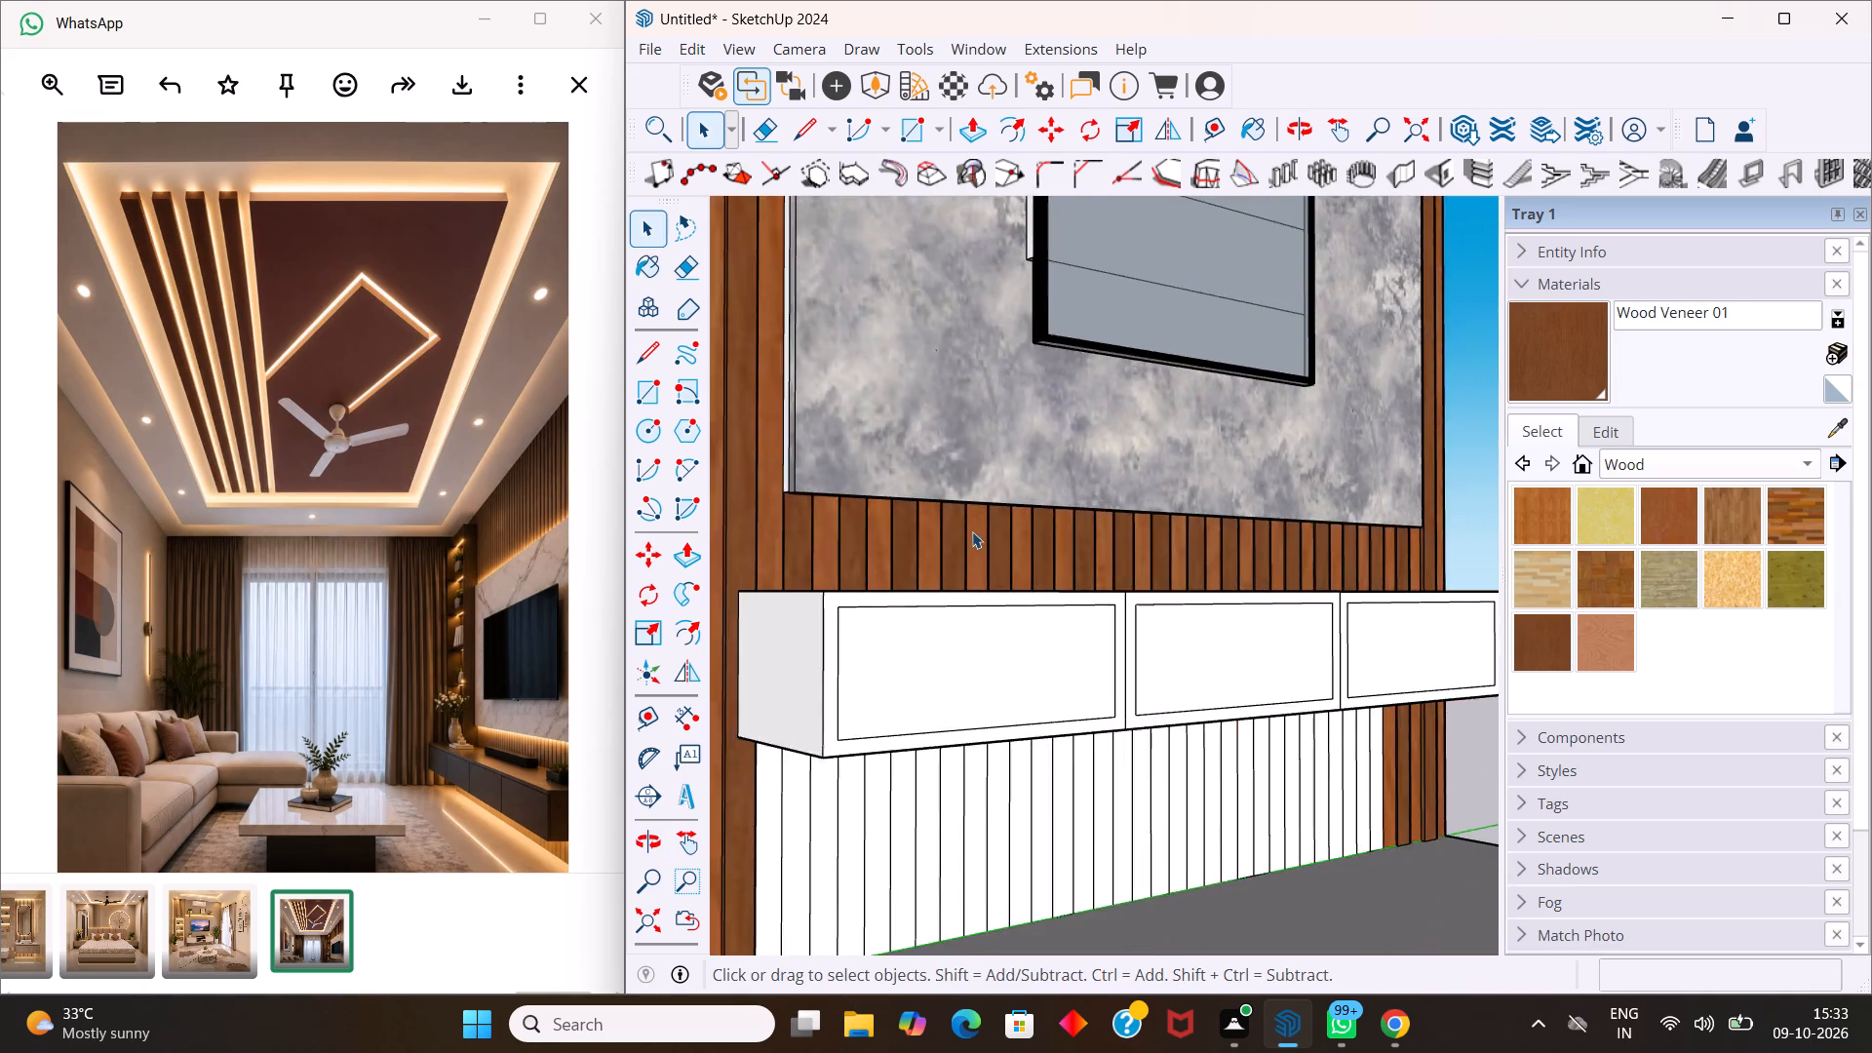
scroll(972, 531, "down", 17)
scroll(1011, 582, "down", 11)
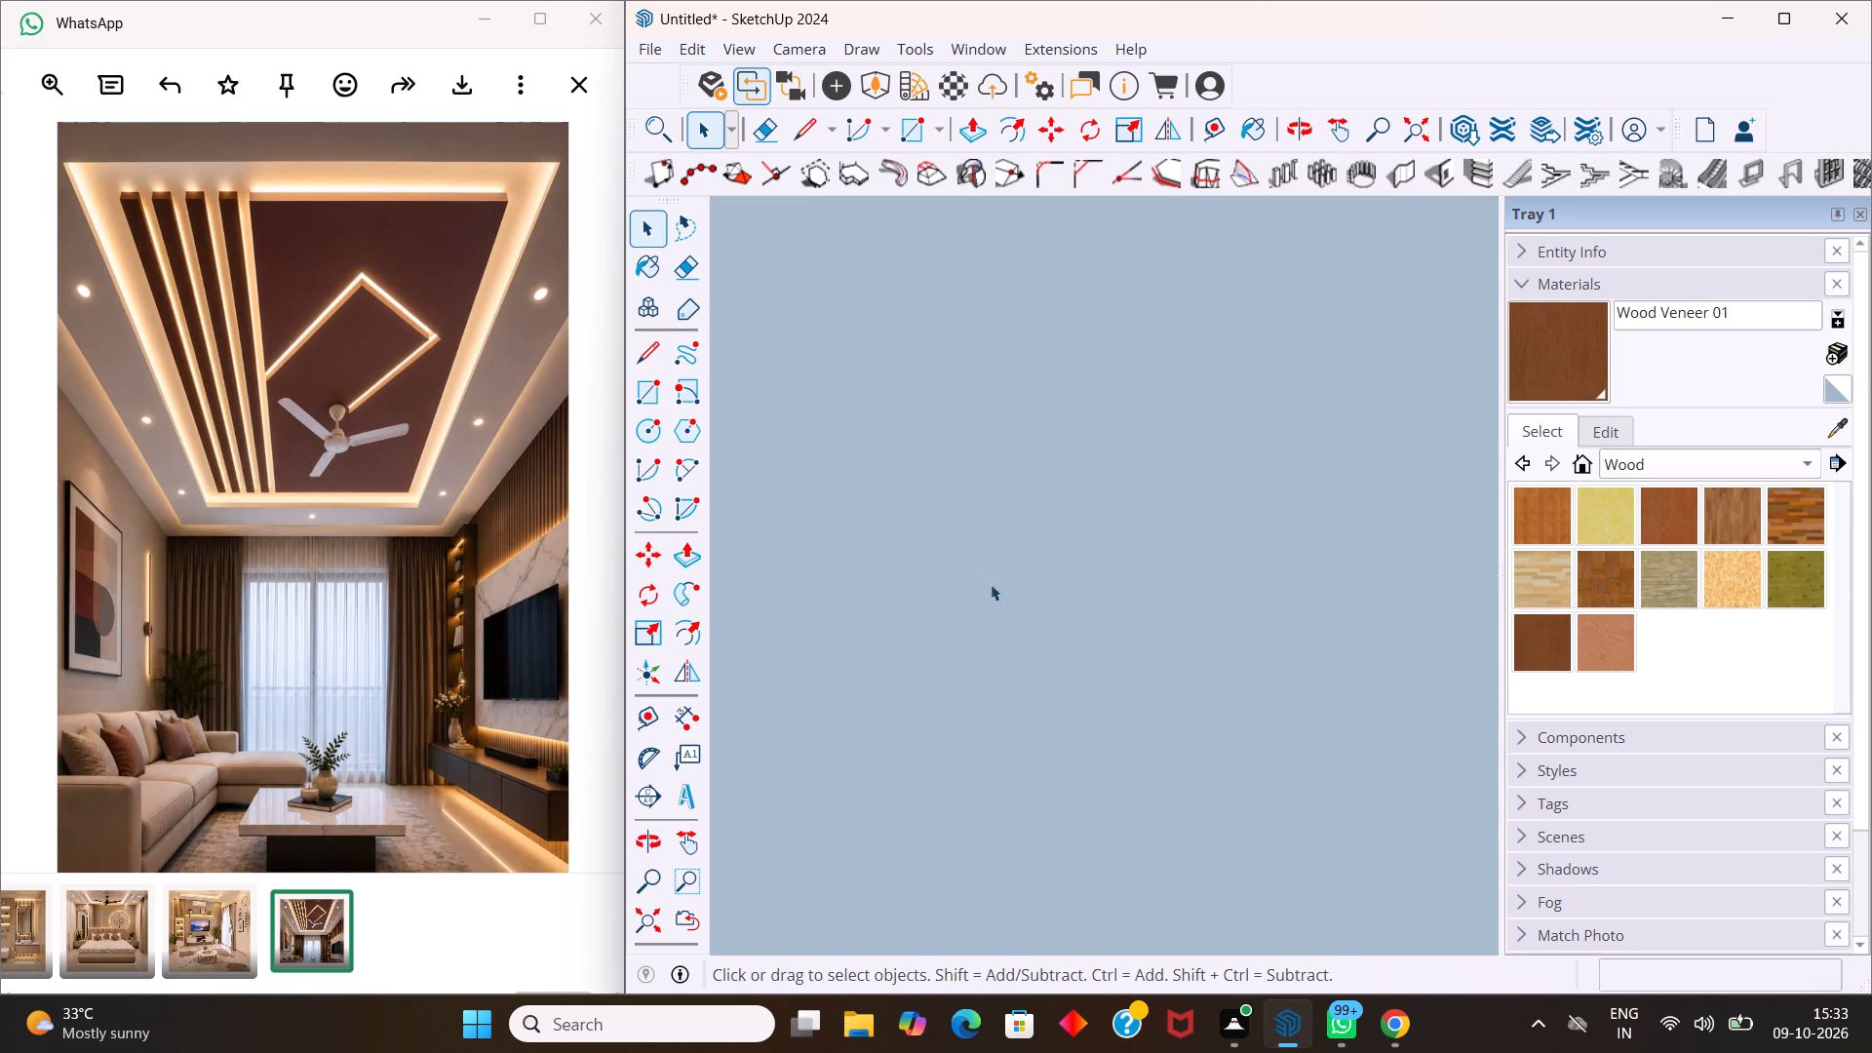
scroll(991, 584, "down", 6)
middle_click(993, 556)
middle_click(993, 556)
scroll(984, 552, "down", 17)
scroll(946, 600, "down", 7)
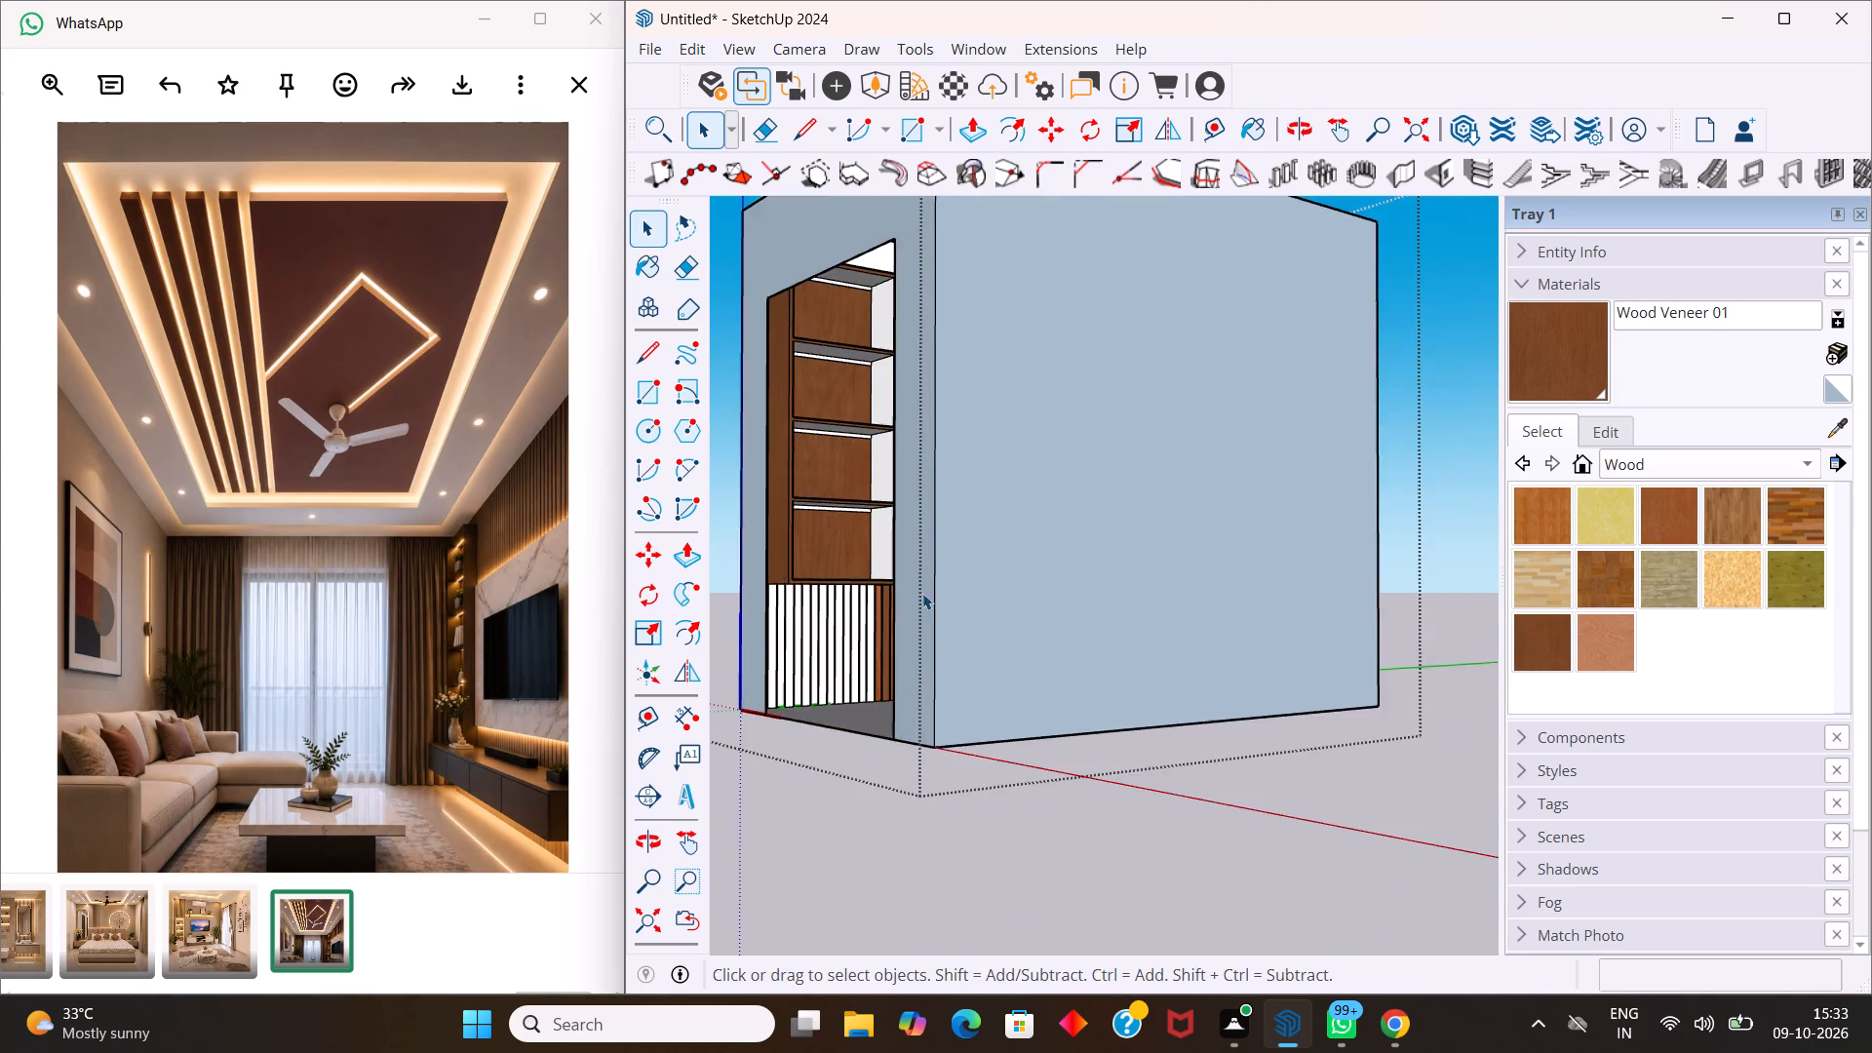
scroll(922, 593, "down", 3)
scroll(841, 636, "up", 9)
middle_click_drag(841, 629, 937, 661)
scroll(960, 662, "up", 2)
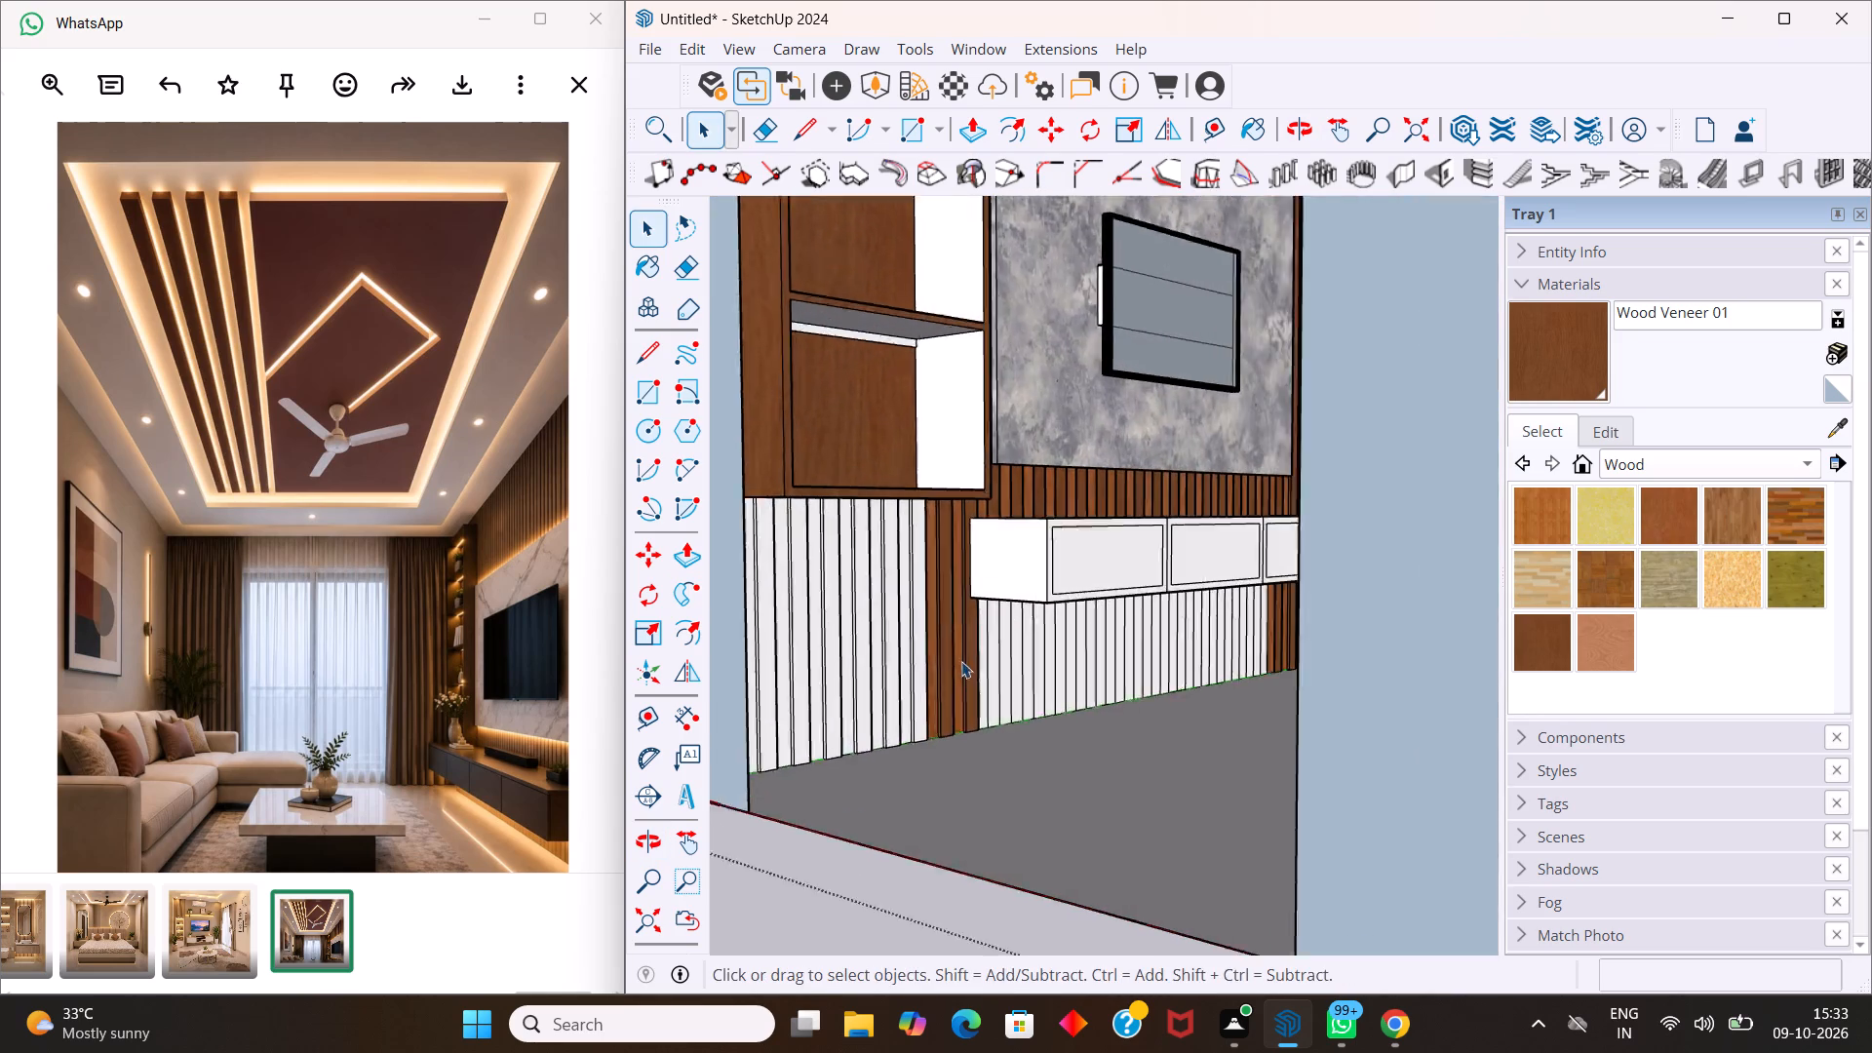
scroll(961, 661, "up", 3)
middle_click_drag(996, 660, 909, 655)
middle_click_drag(949, 659, 1250, 647)
scroll(1201, 621, "down", 3)
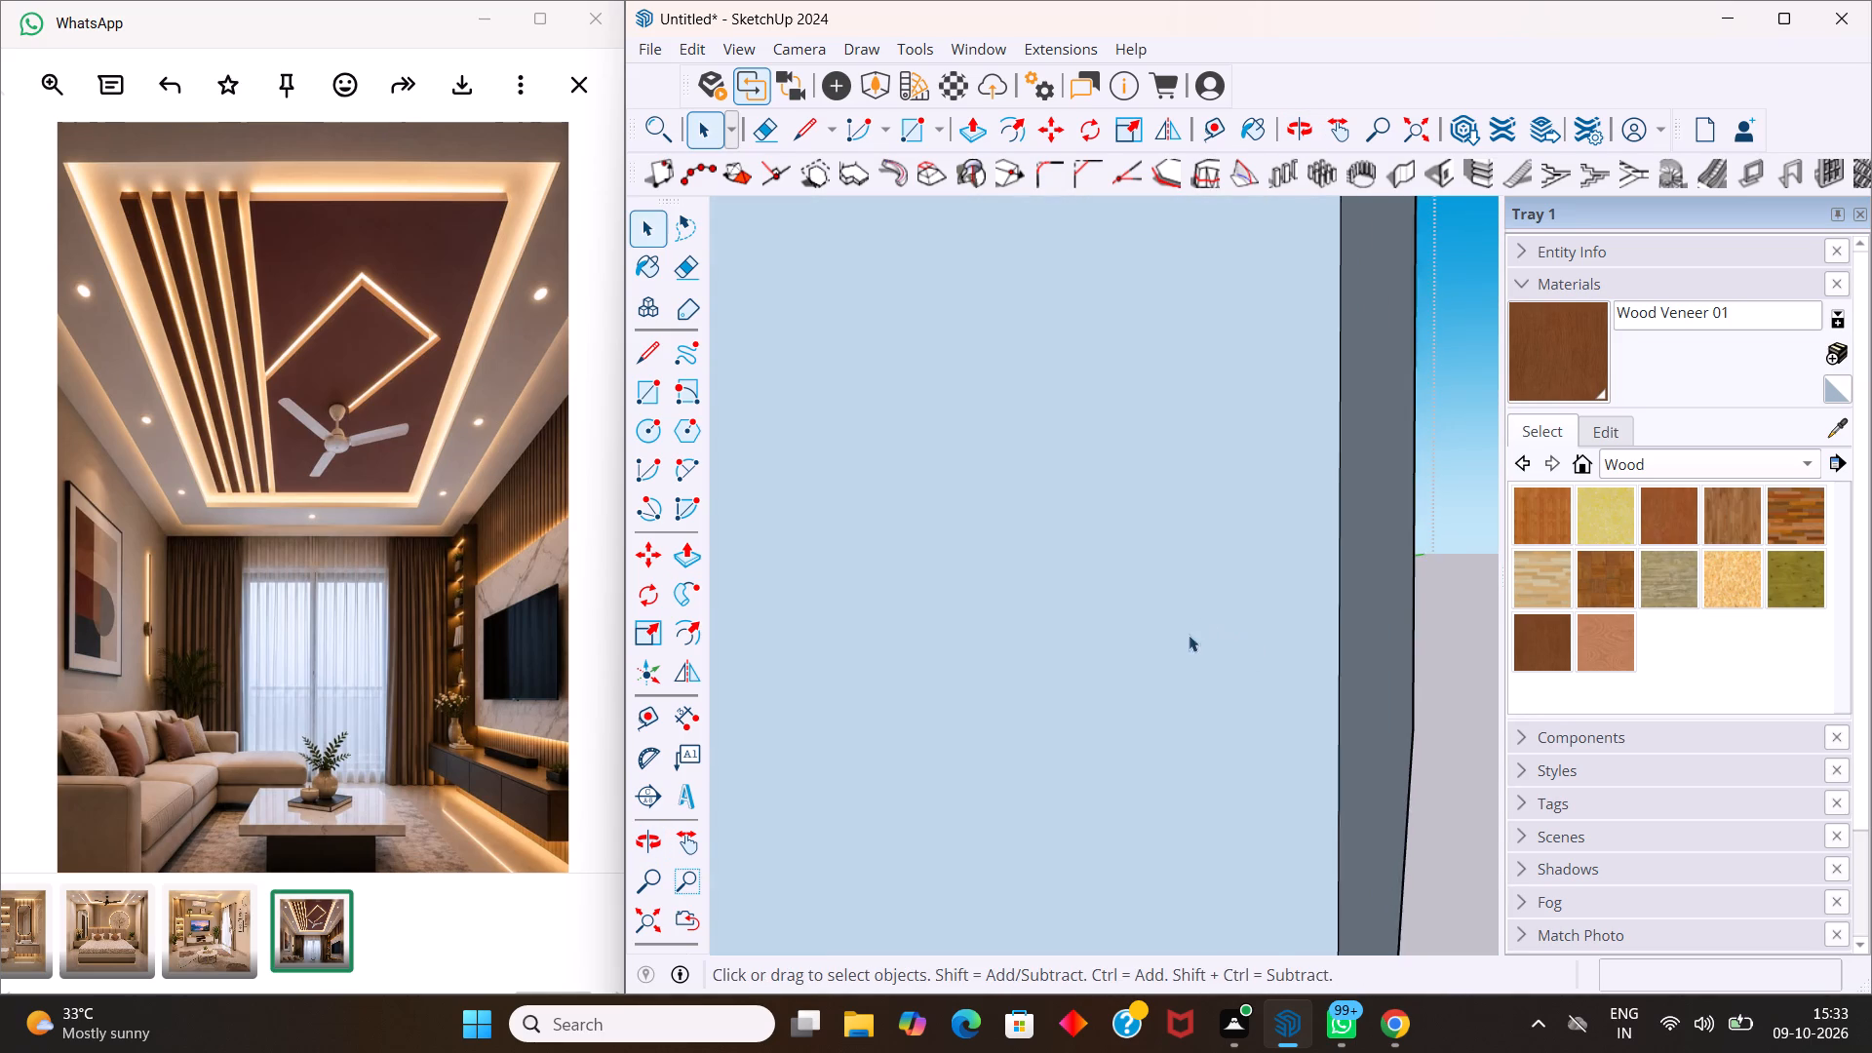
scroll(1189, 635, "down", 20)
scroll(1158, 699, "down", 5)
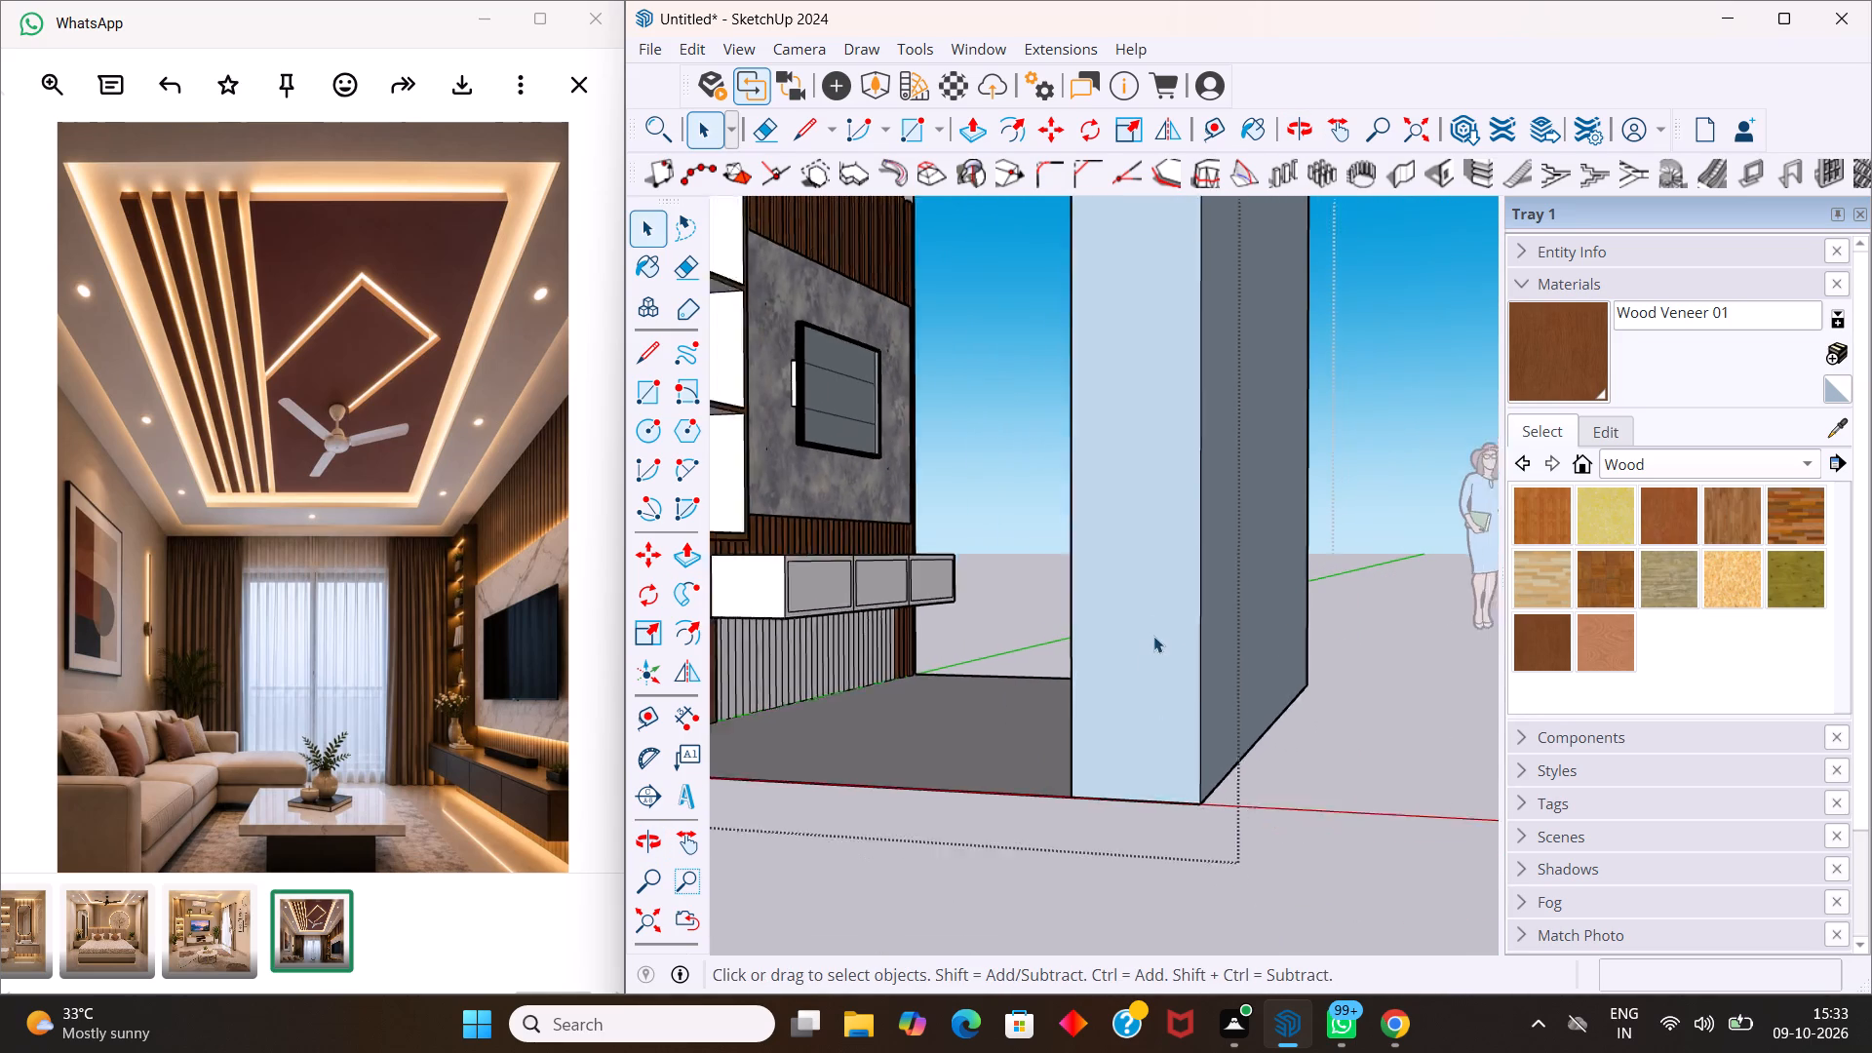
scroll(1153, 636, "down", 7)
middle_click_drag(1225, 621, 553, 760)
scroll(789, 633, "down", 10)
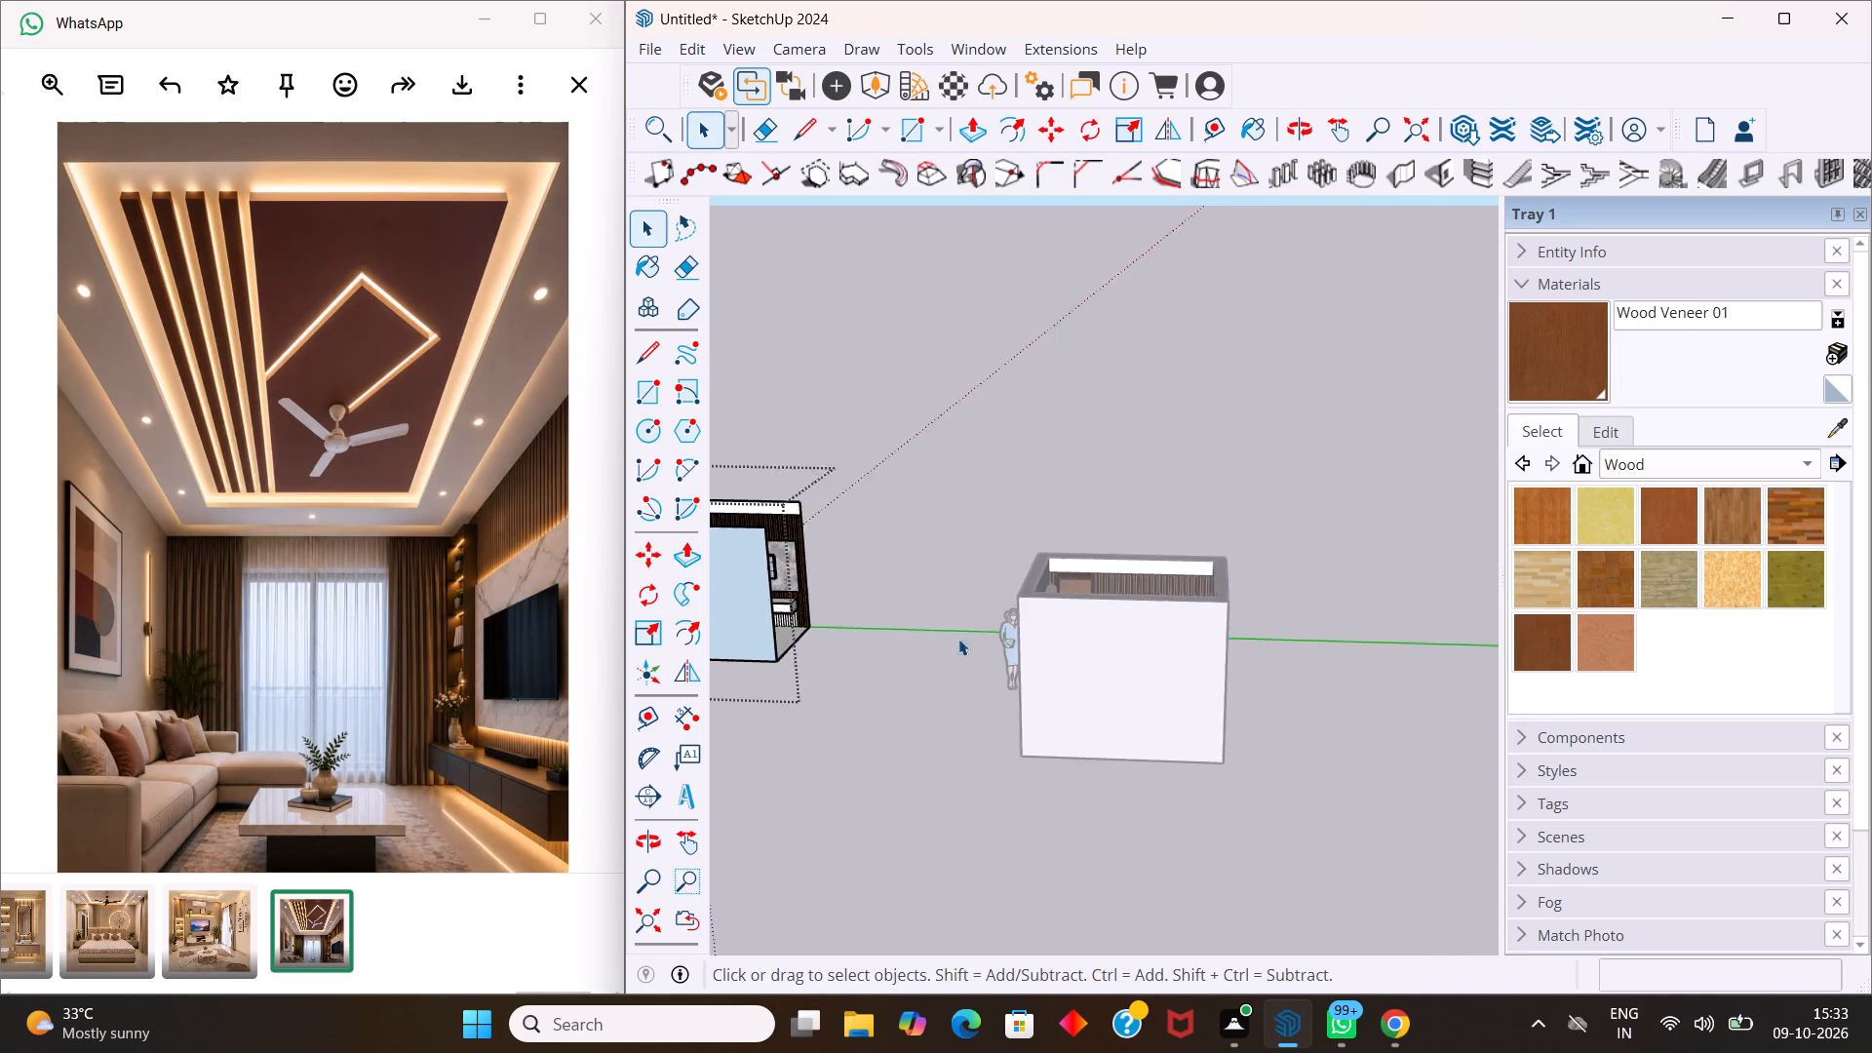
scroll(958, 639, "down", 2)
middle_click_drag(974, 658, 757, 700)
scroll(858, 593, "up", 16)
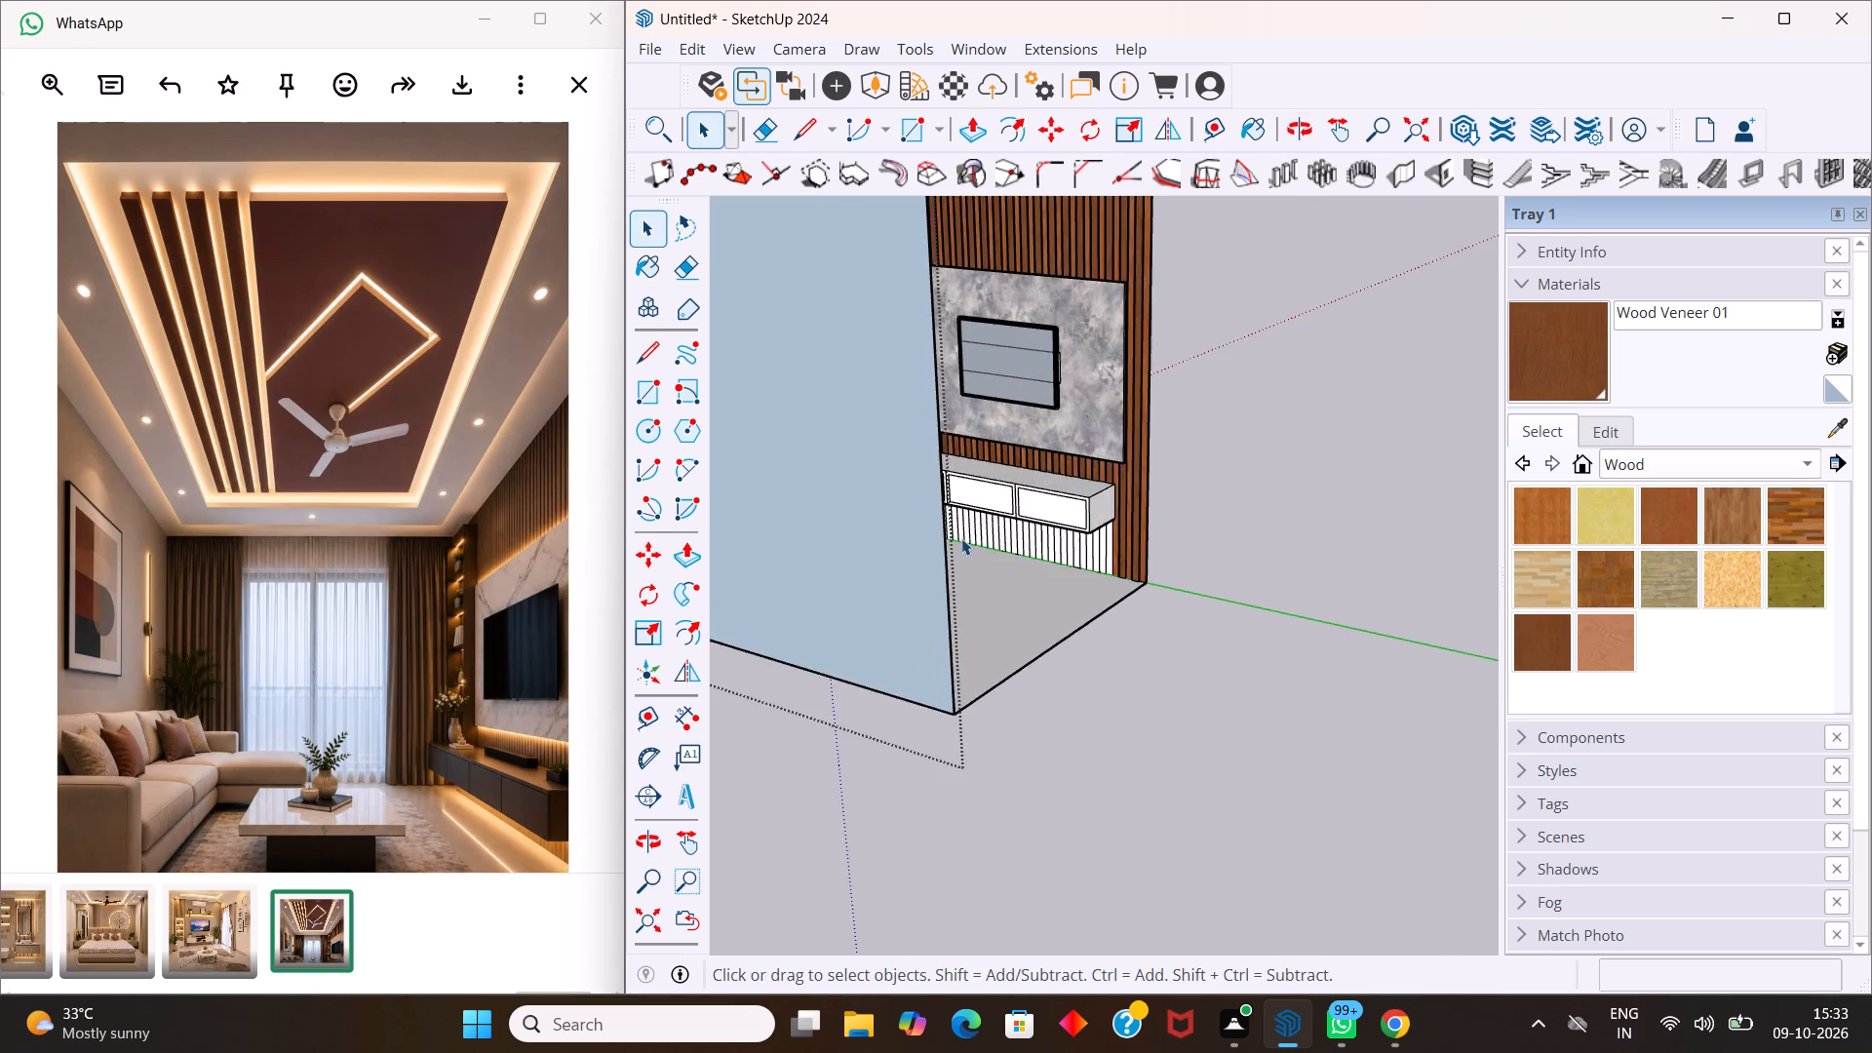
scroll(961, 538, "up", 5)
middle_click_drag(1043, 547, 953, 526)
scroll(1101, 523, "up", 10)
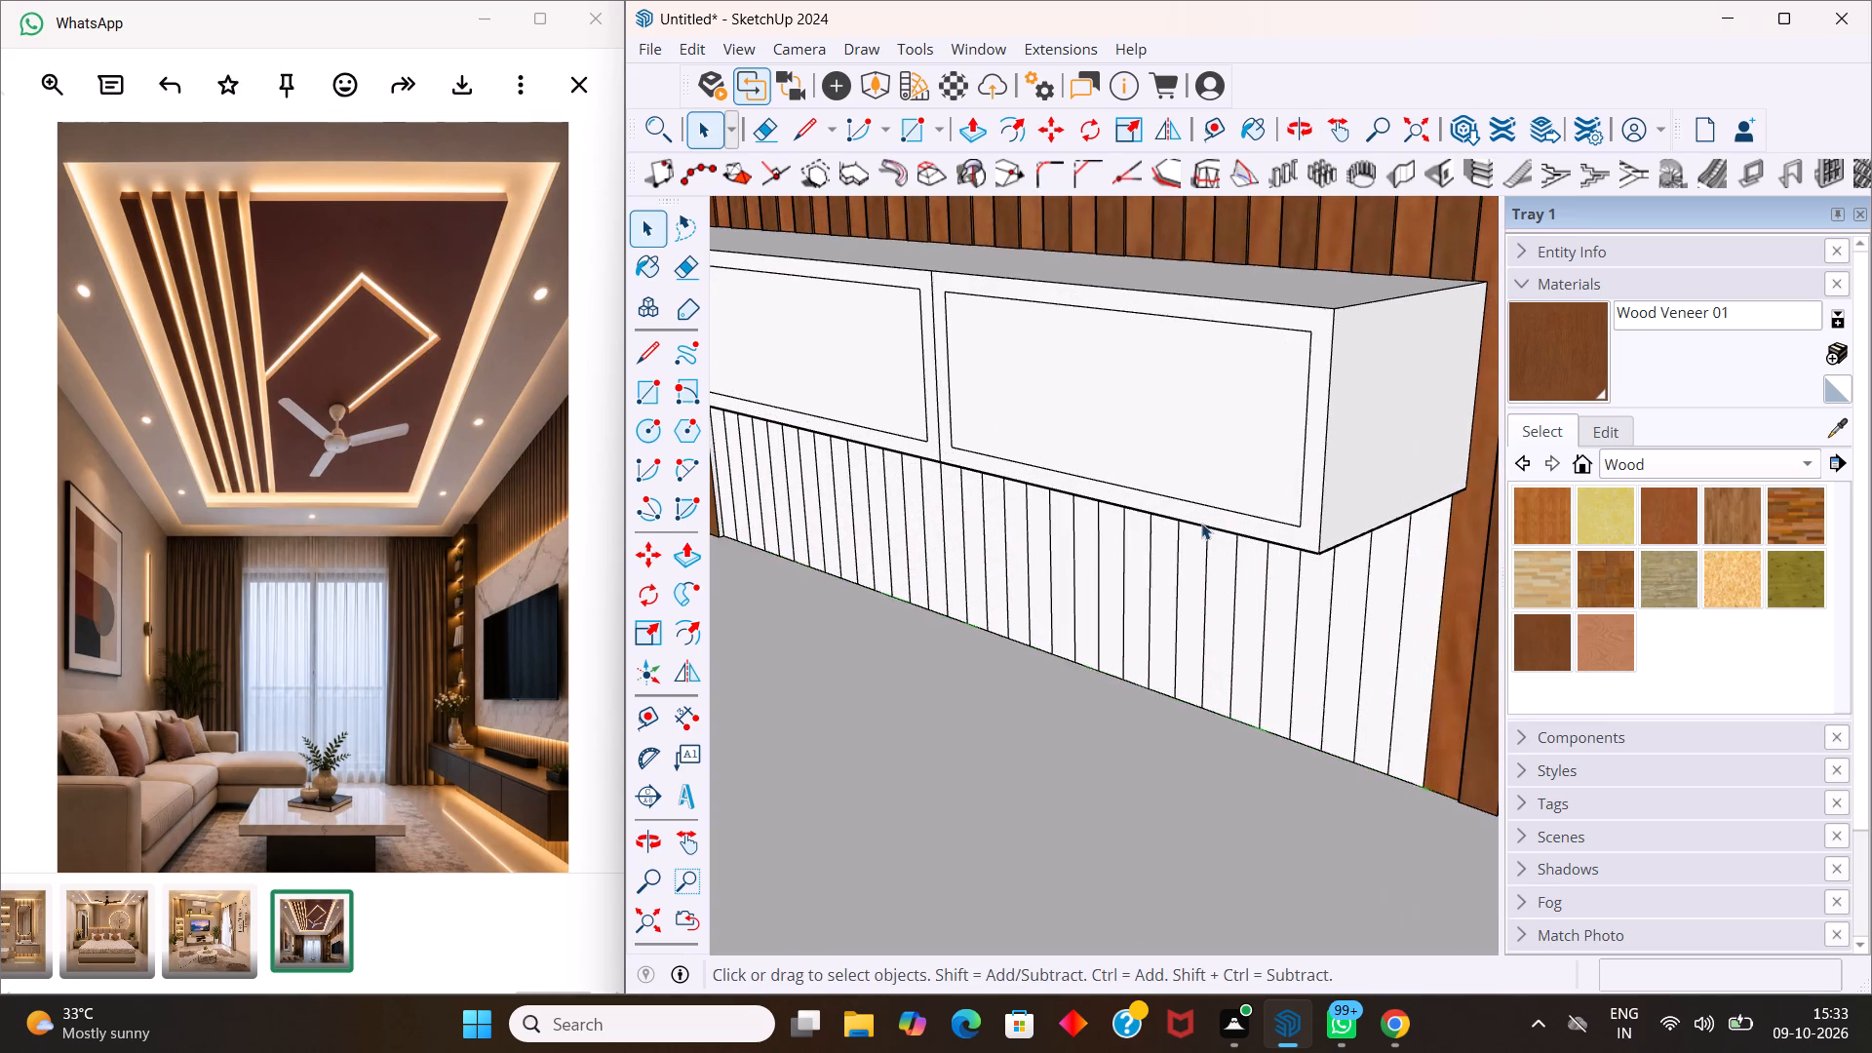
middle_click_drag(1295, 552, 1159, 475)
scroll(1160, 475, "up", 1)
scroll(1236, 547, "up", 2)
scroll(1277, 577, "down", 6)
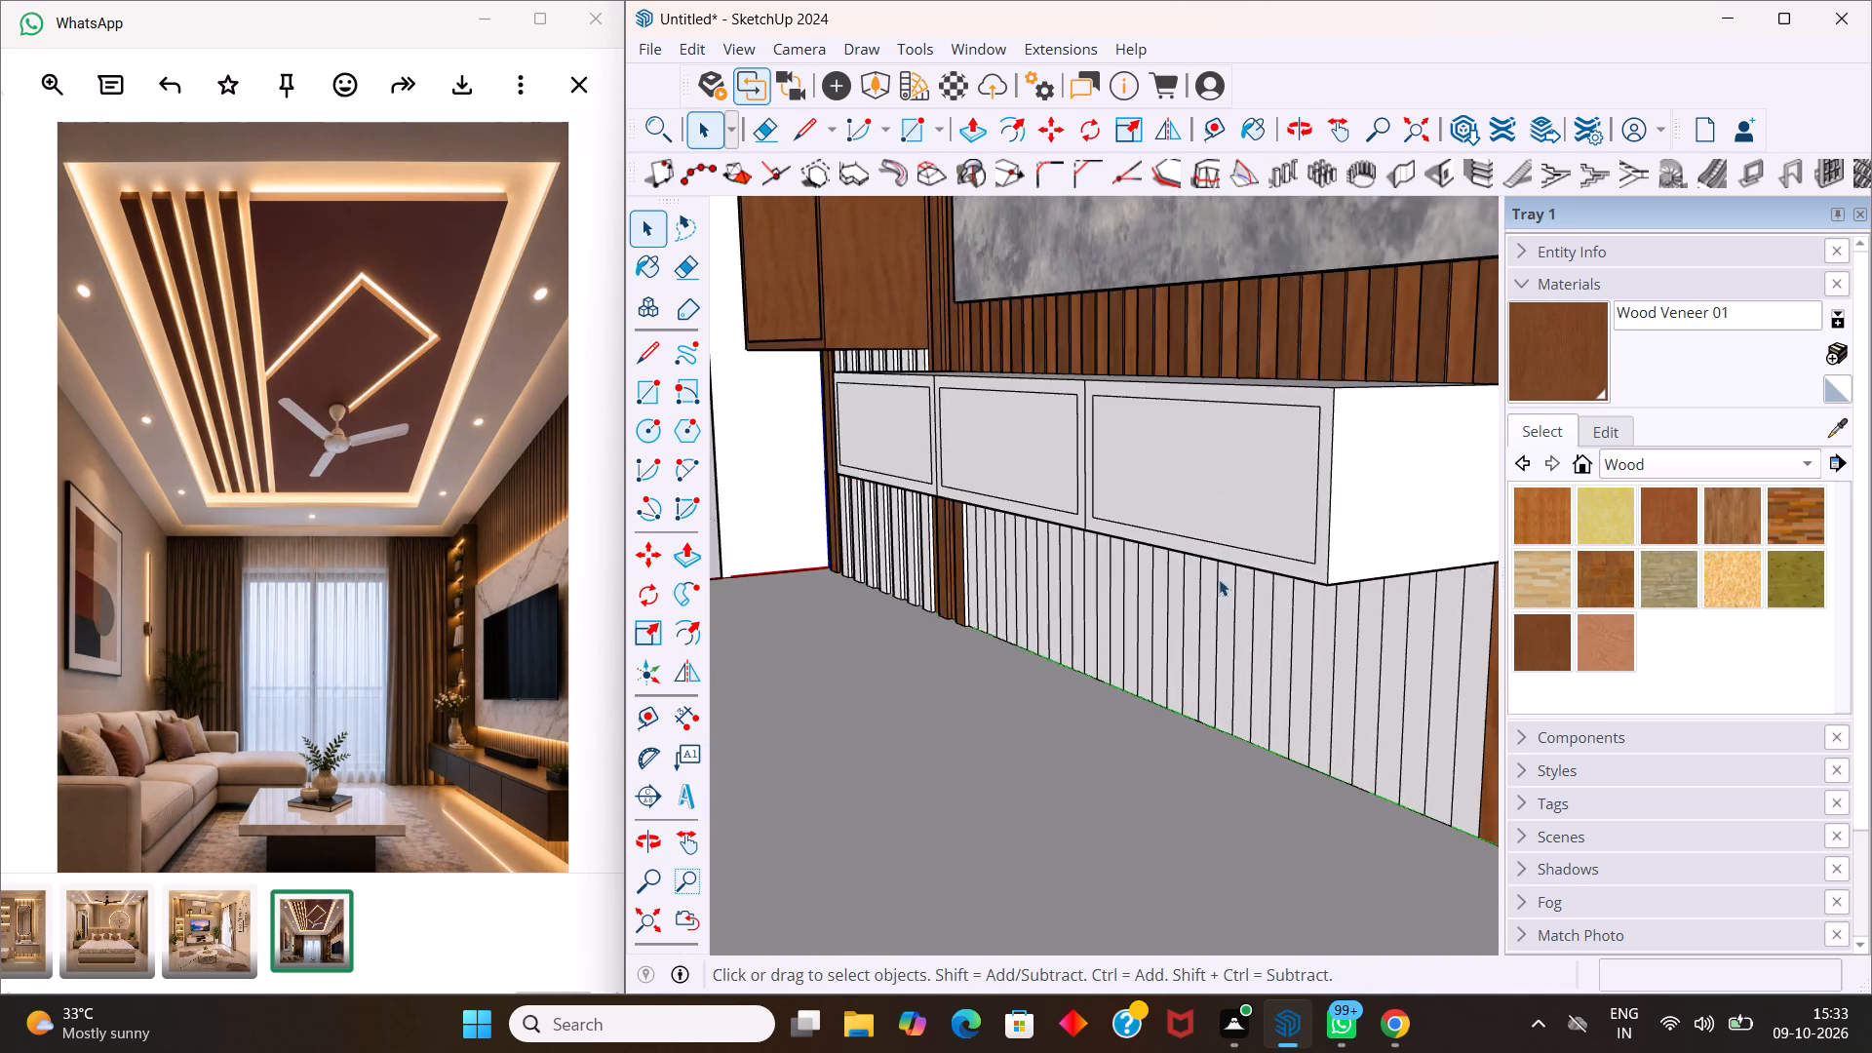
scroll(1219, 579, "down", 3)
scroll(1330, 669, "up", 8)
left_click(1333, 634)
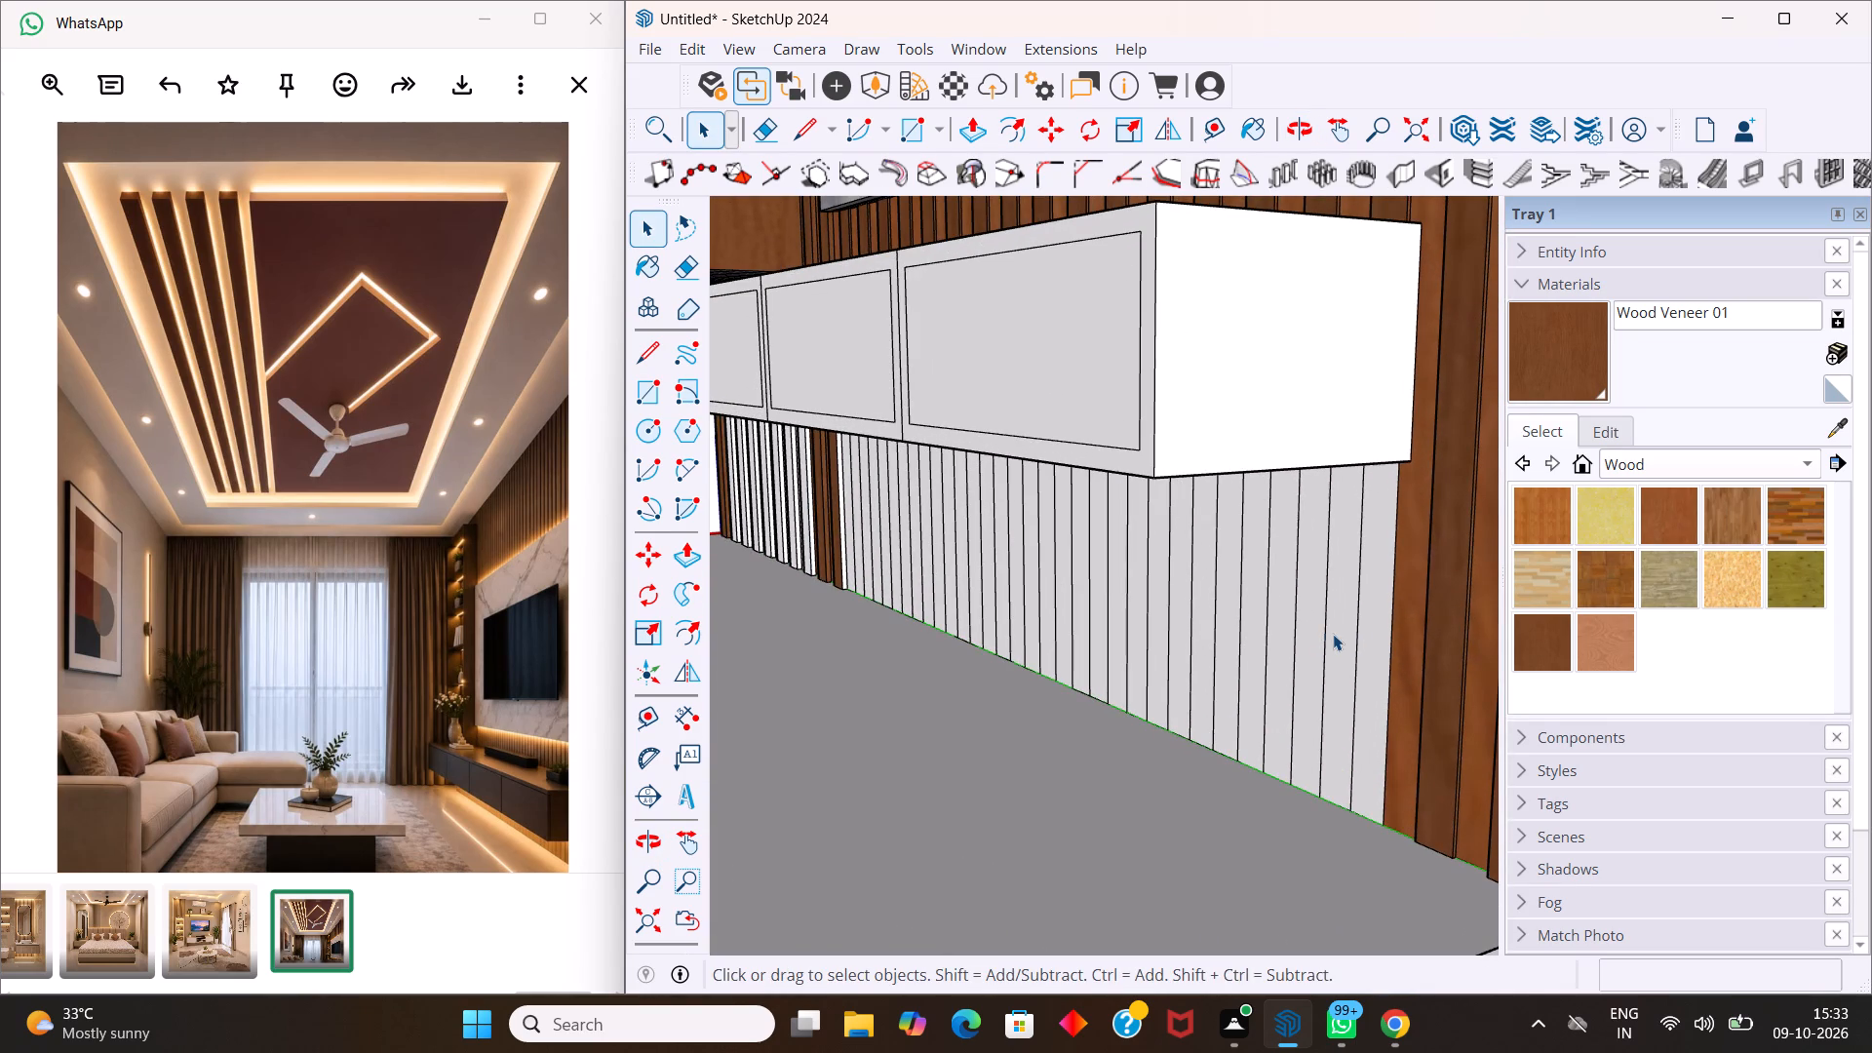
key("p")
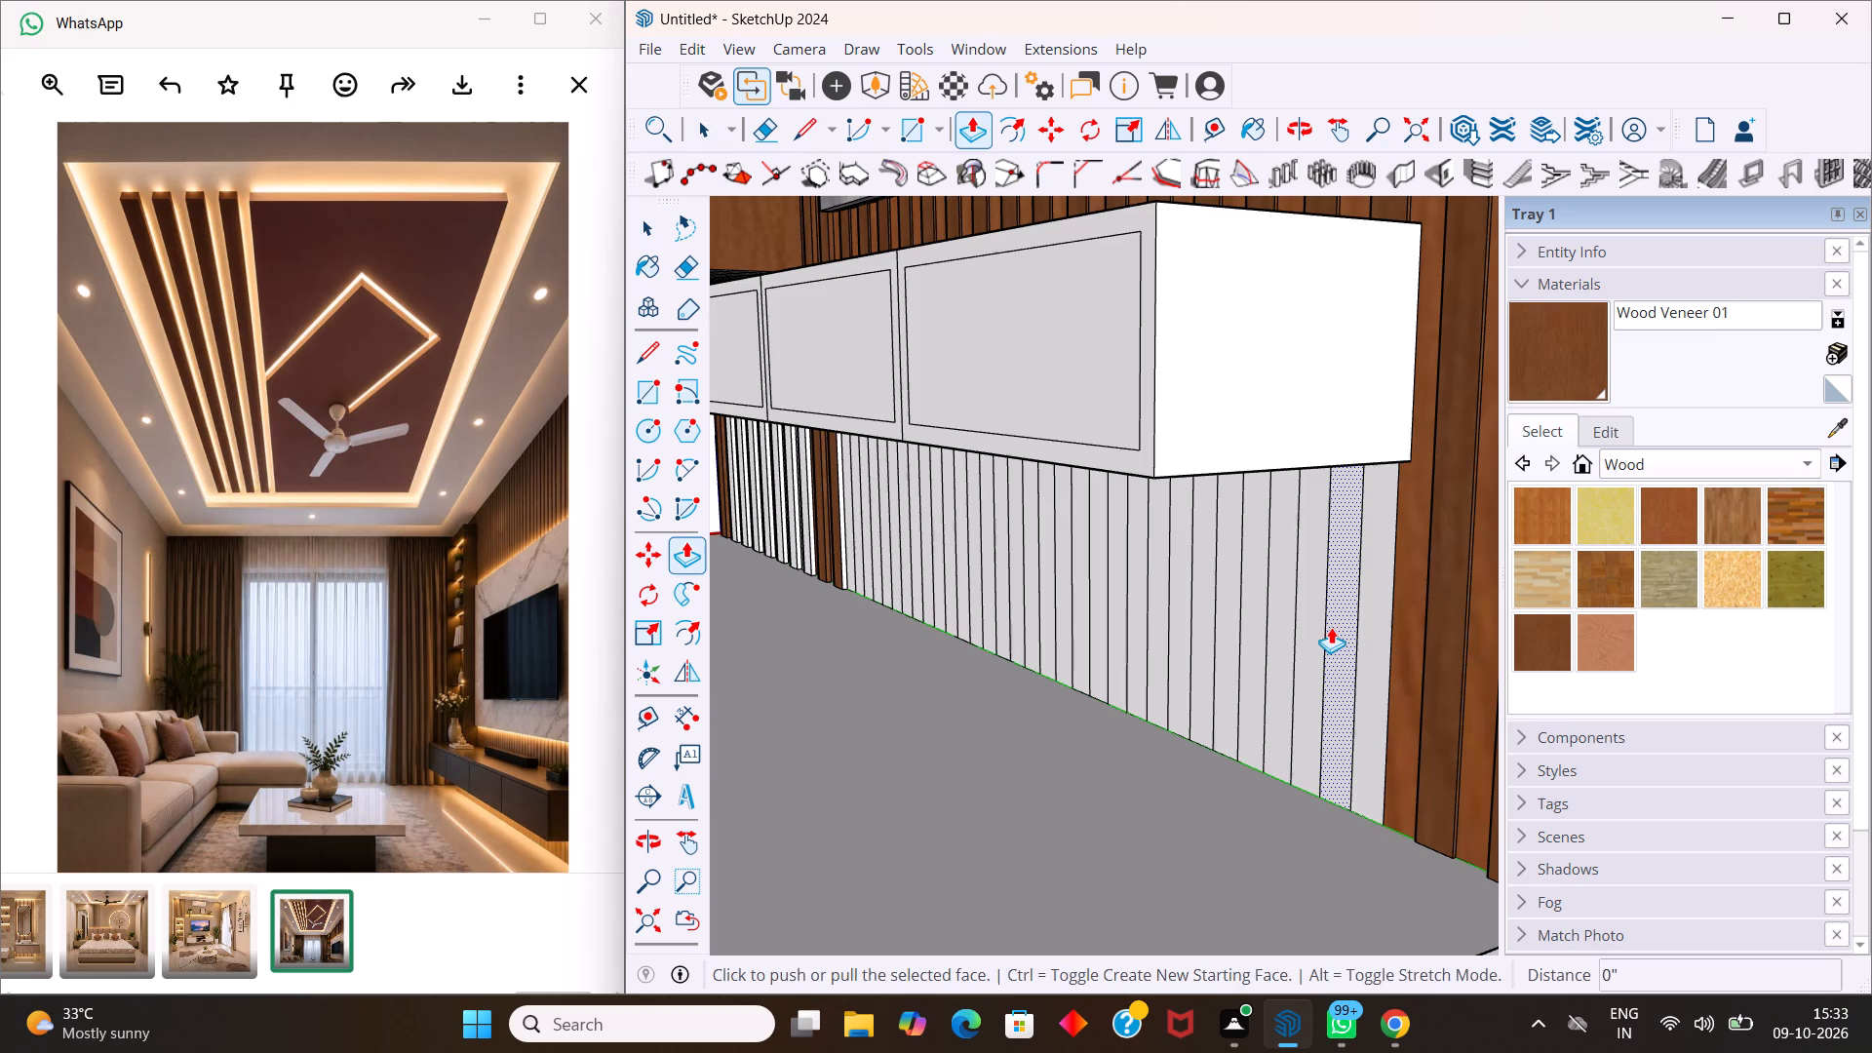
left_click_drag(1335, 627, 1320, 643)
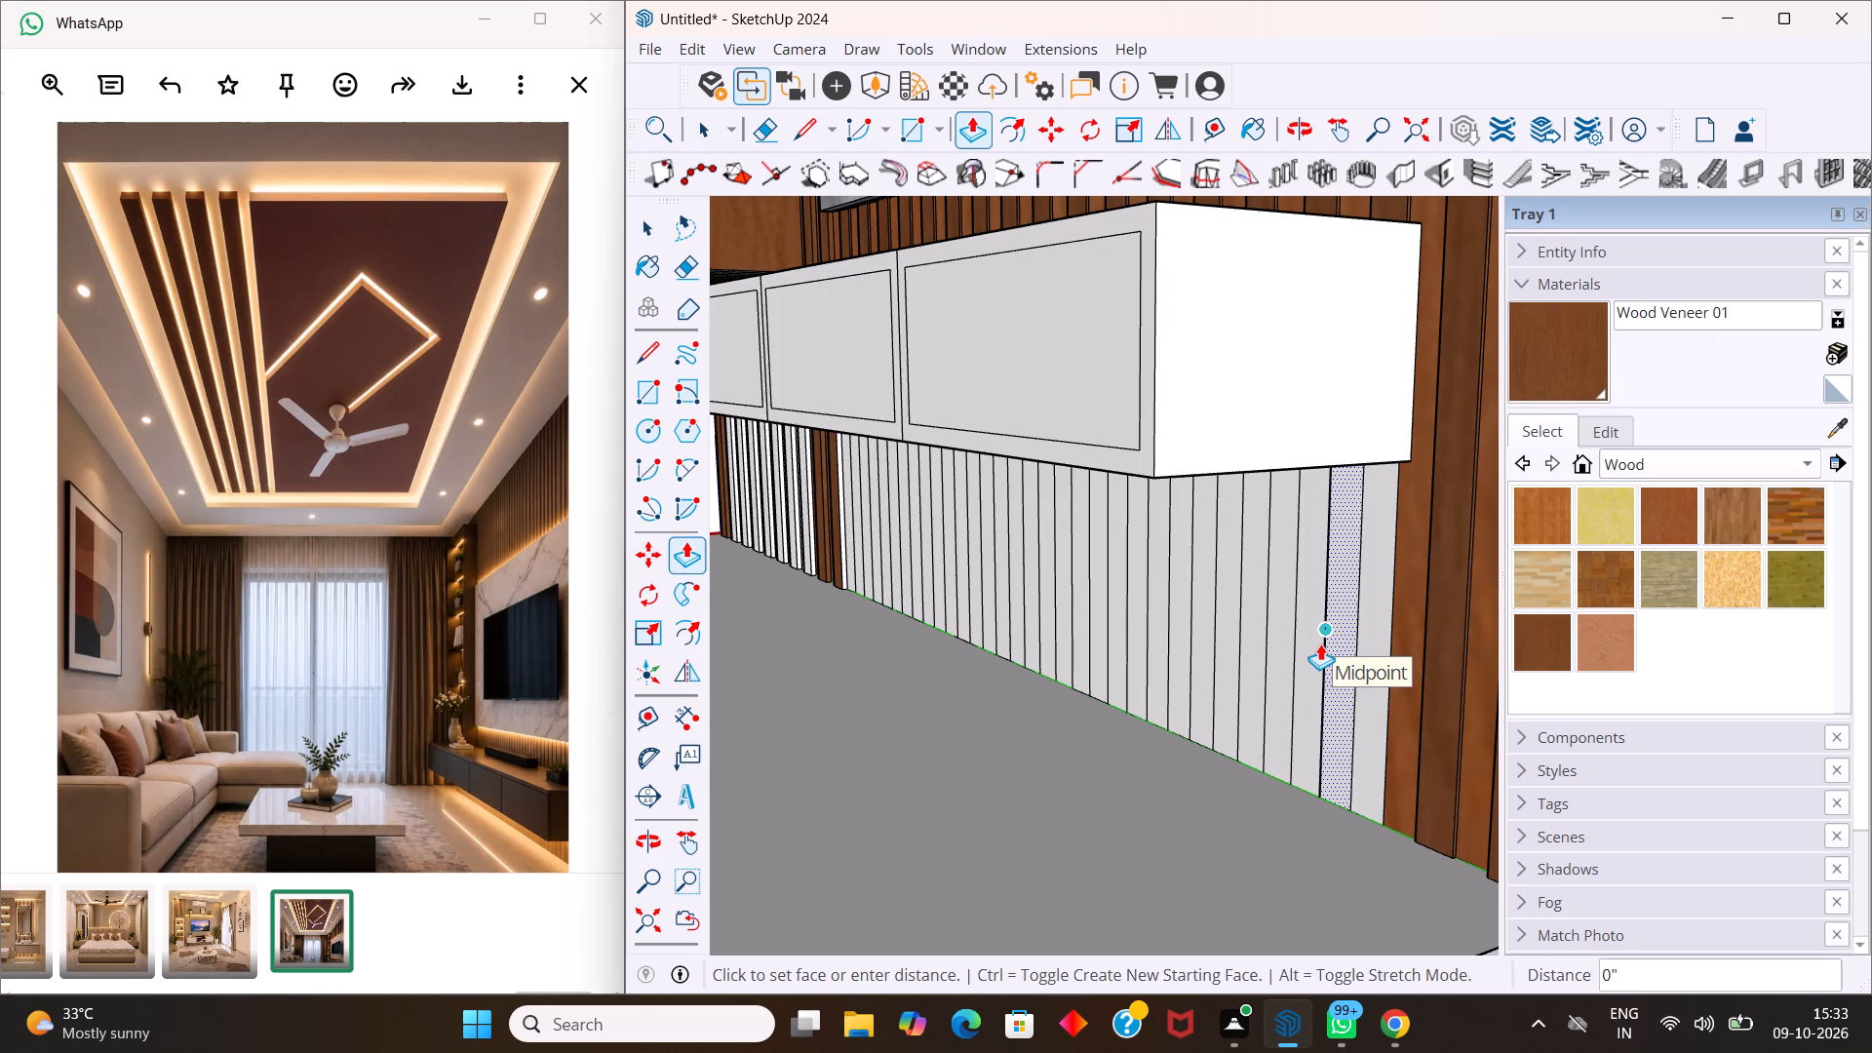
left_click_drag(1320, 643, 1333, 646)
left_click_drag(1343, 655, 1337, 660)
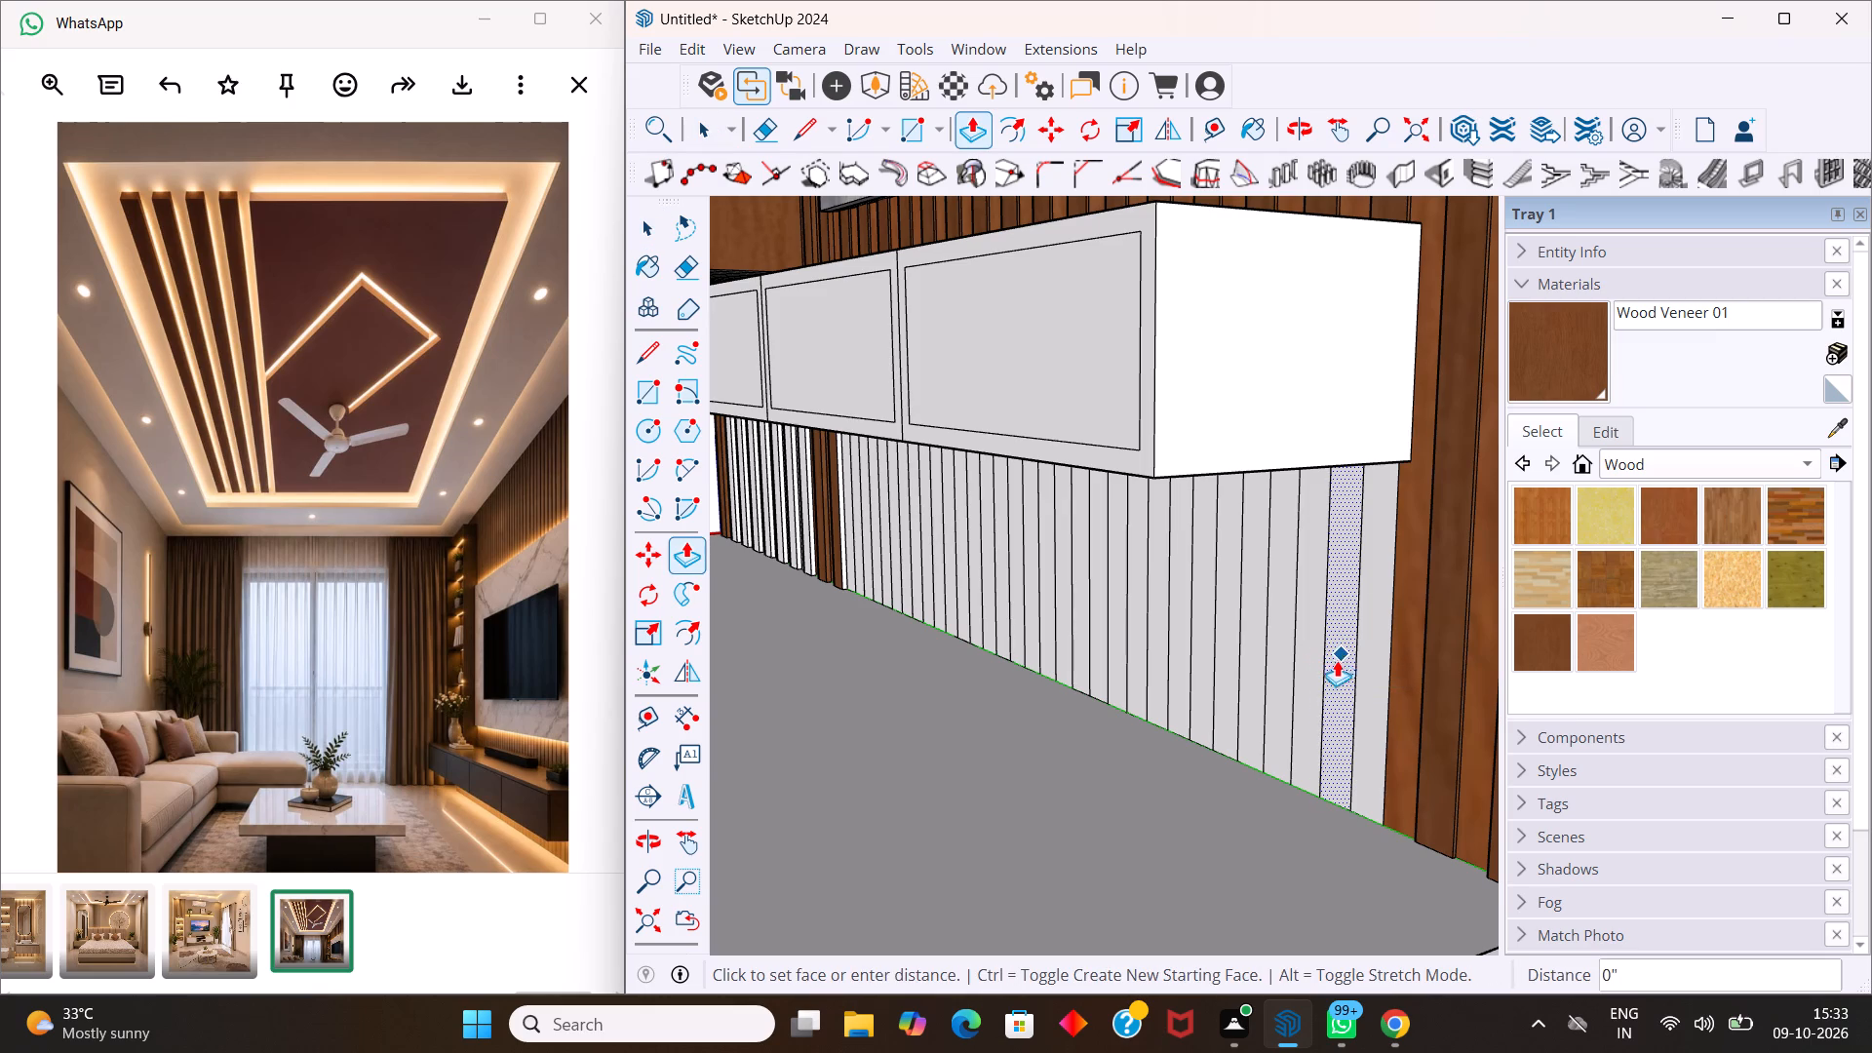
left_click_drag(1337, 660, 1331, 668)
type("0.")
key("5")
key("Return")
Extrude every other white strip below the console's far-end cabinet by 0.5", level with the slat already raised there.
middle_click_drag(1293, 662, 1335, 683)
double_click(1289, 680)
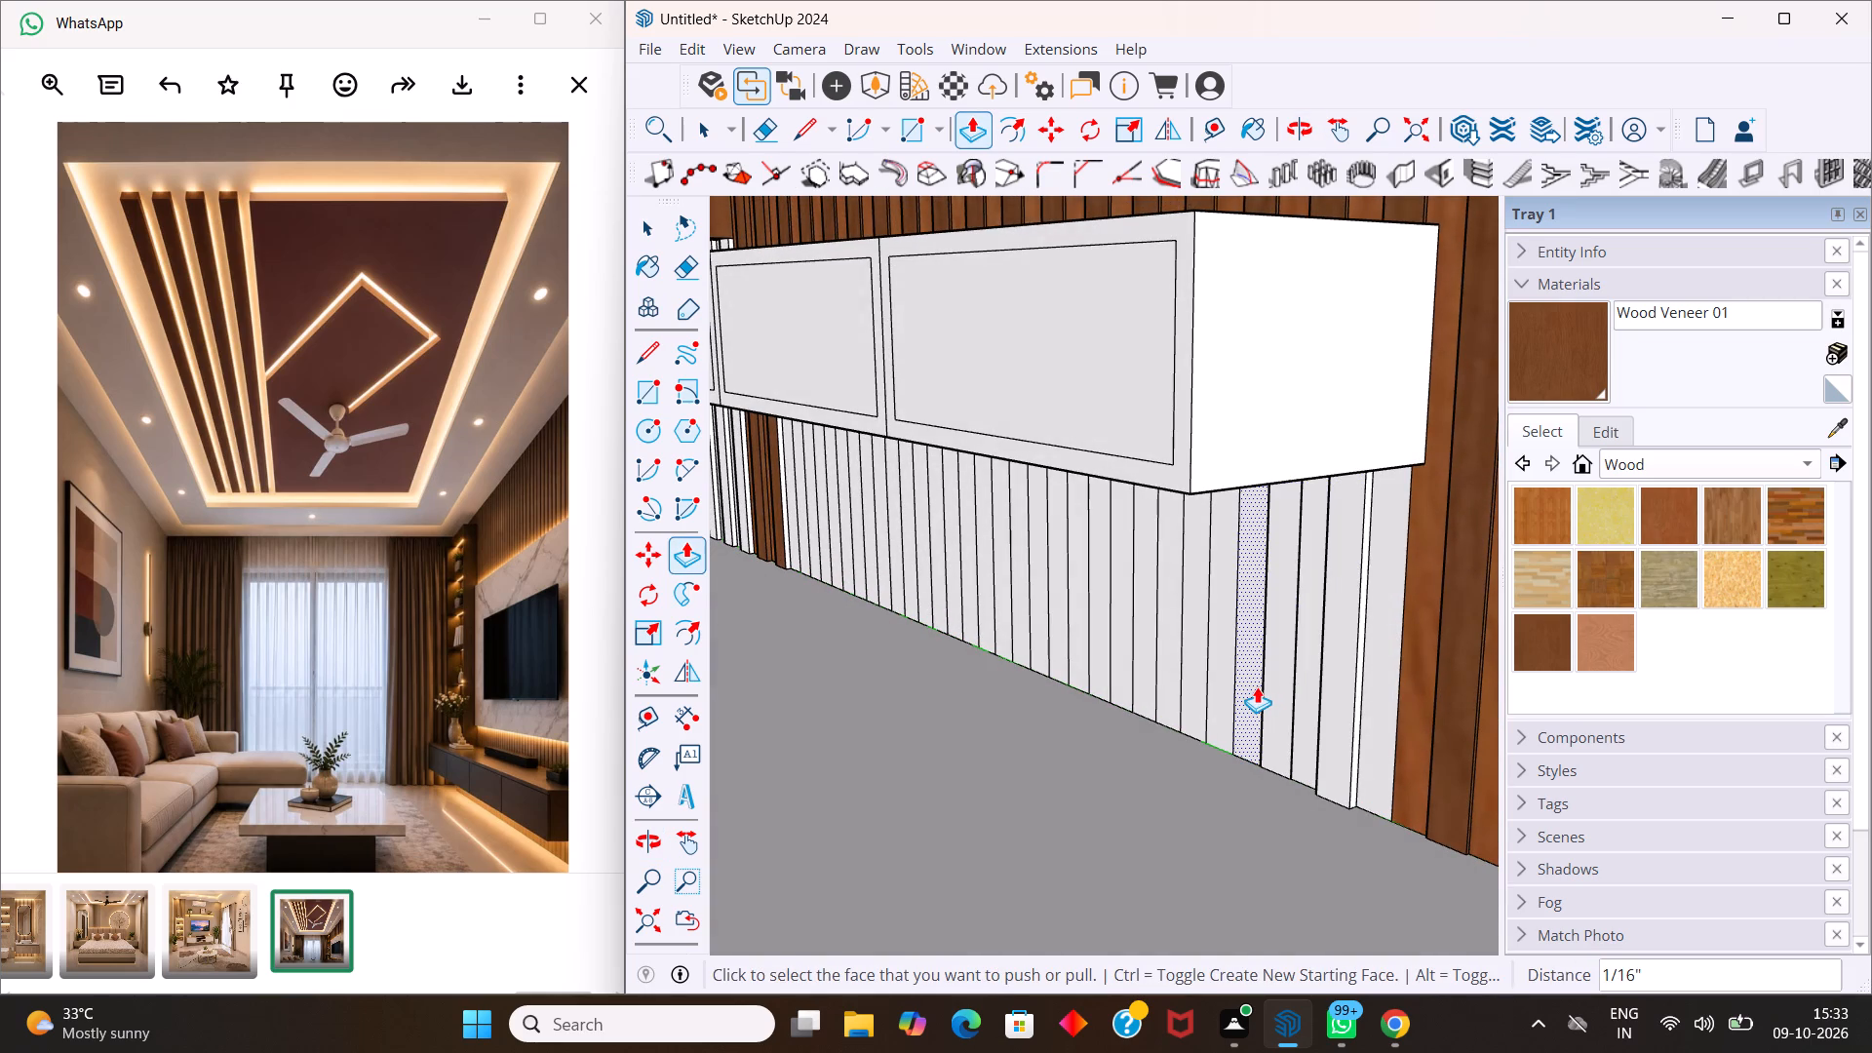
key("ctrl+z")
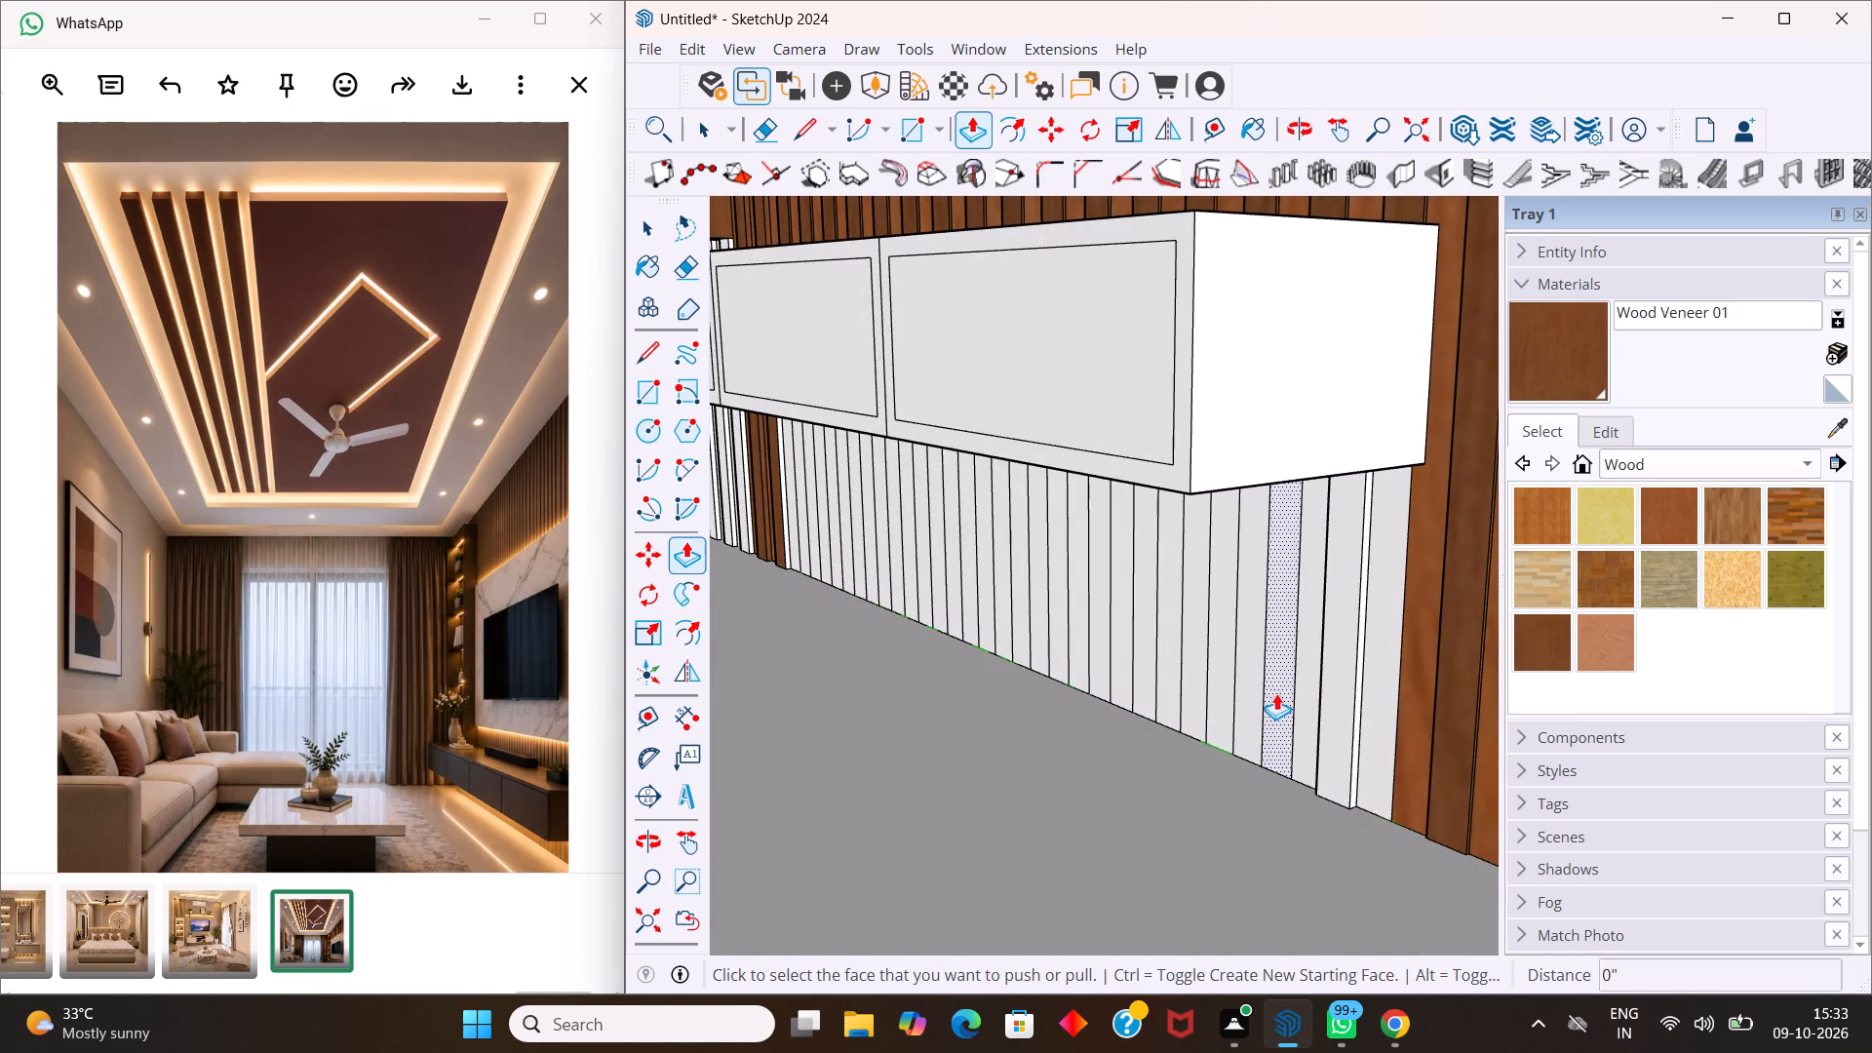
left_click_drag(1275, 693, 1320, 714)
double_click(1217, 689)
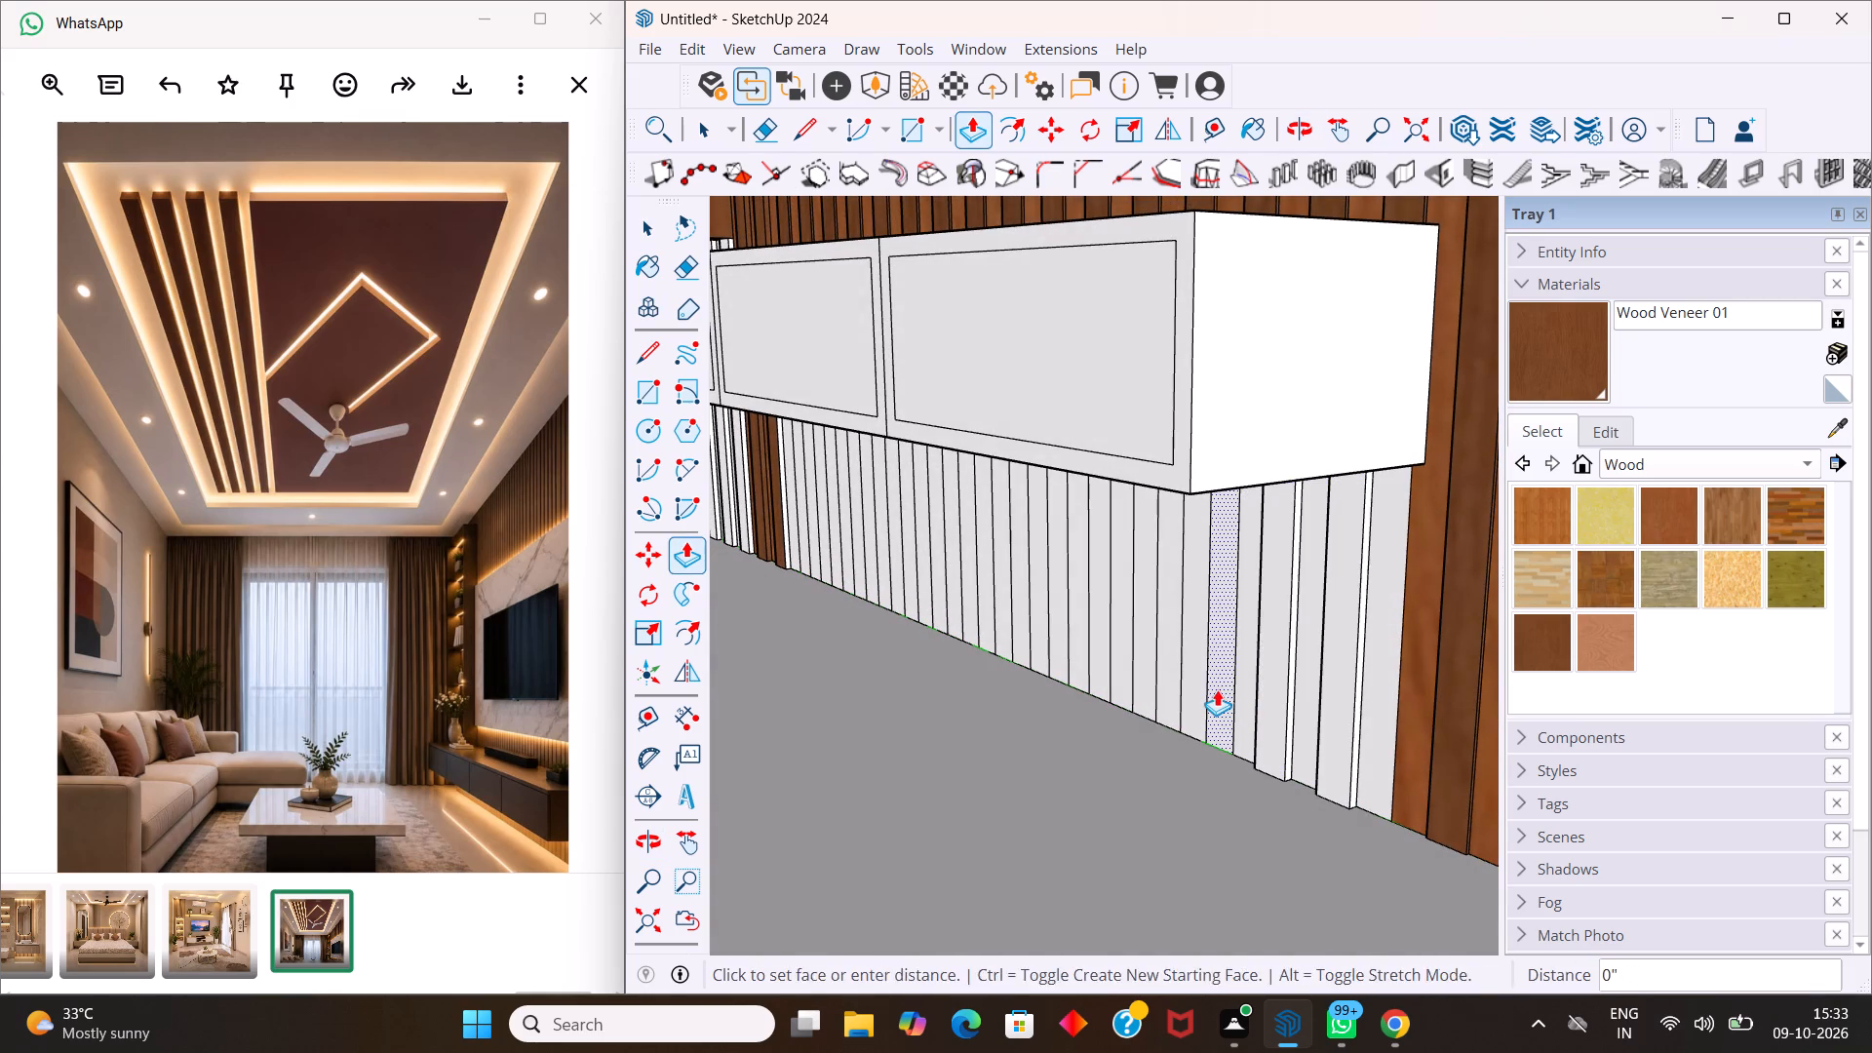
double_click(1172, 687)
double_click(1127, 675)
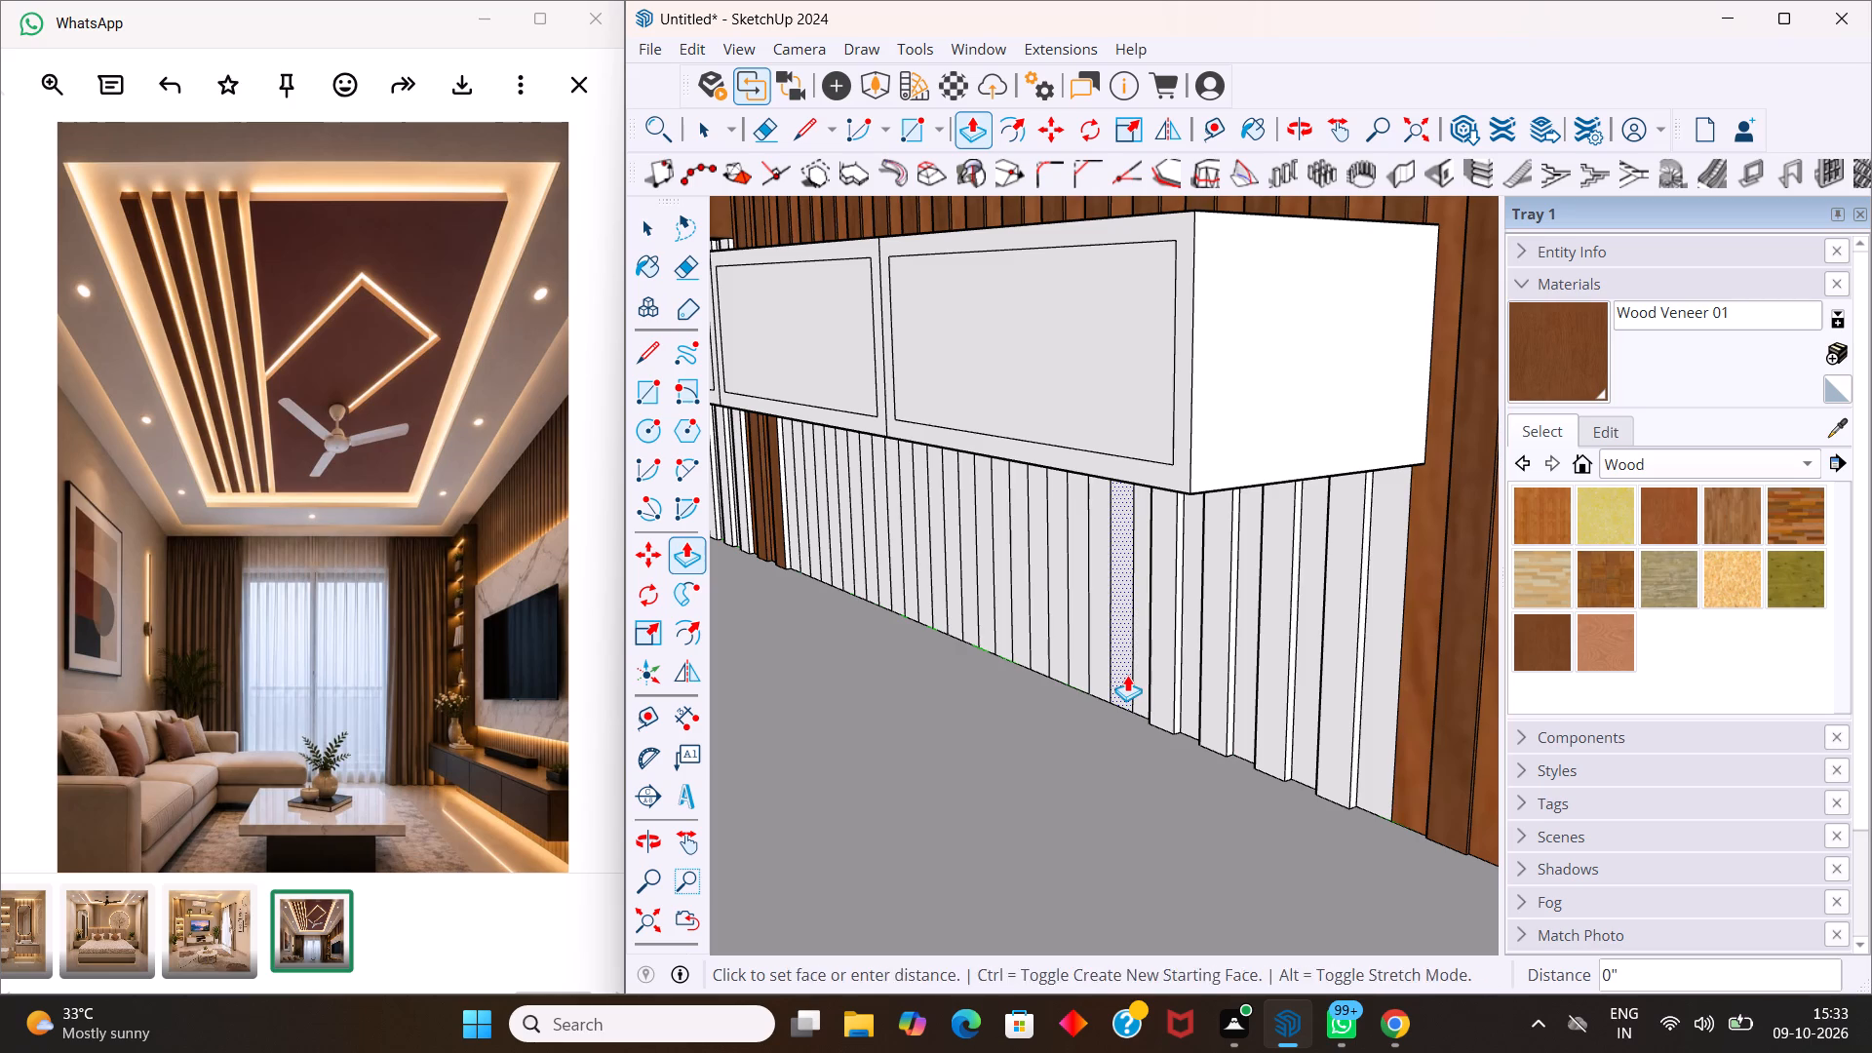
double_click(1073, 667)
double_click(1037, 654)
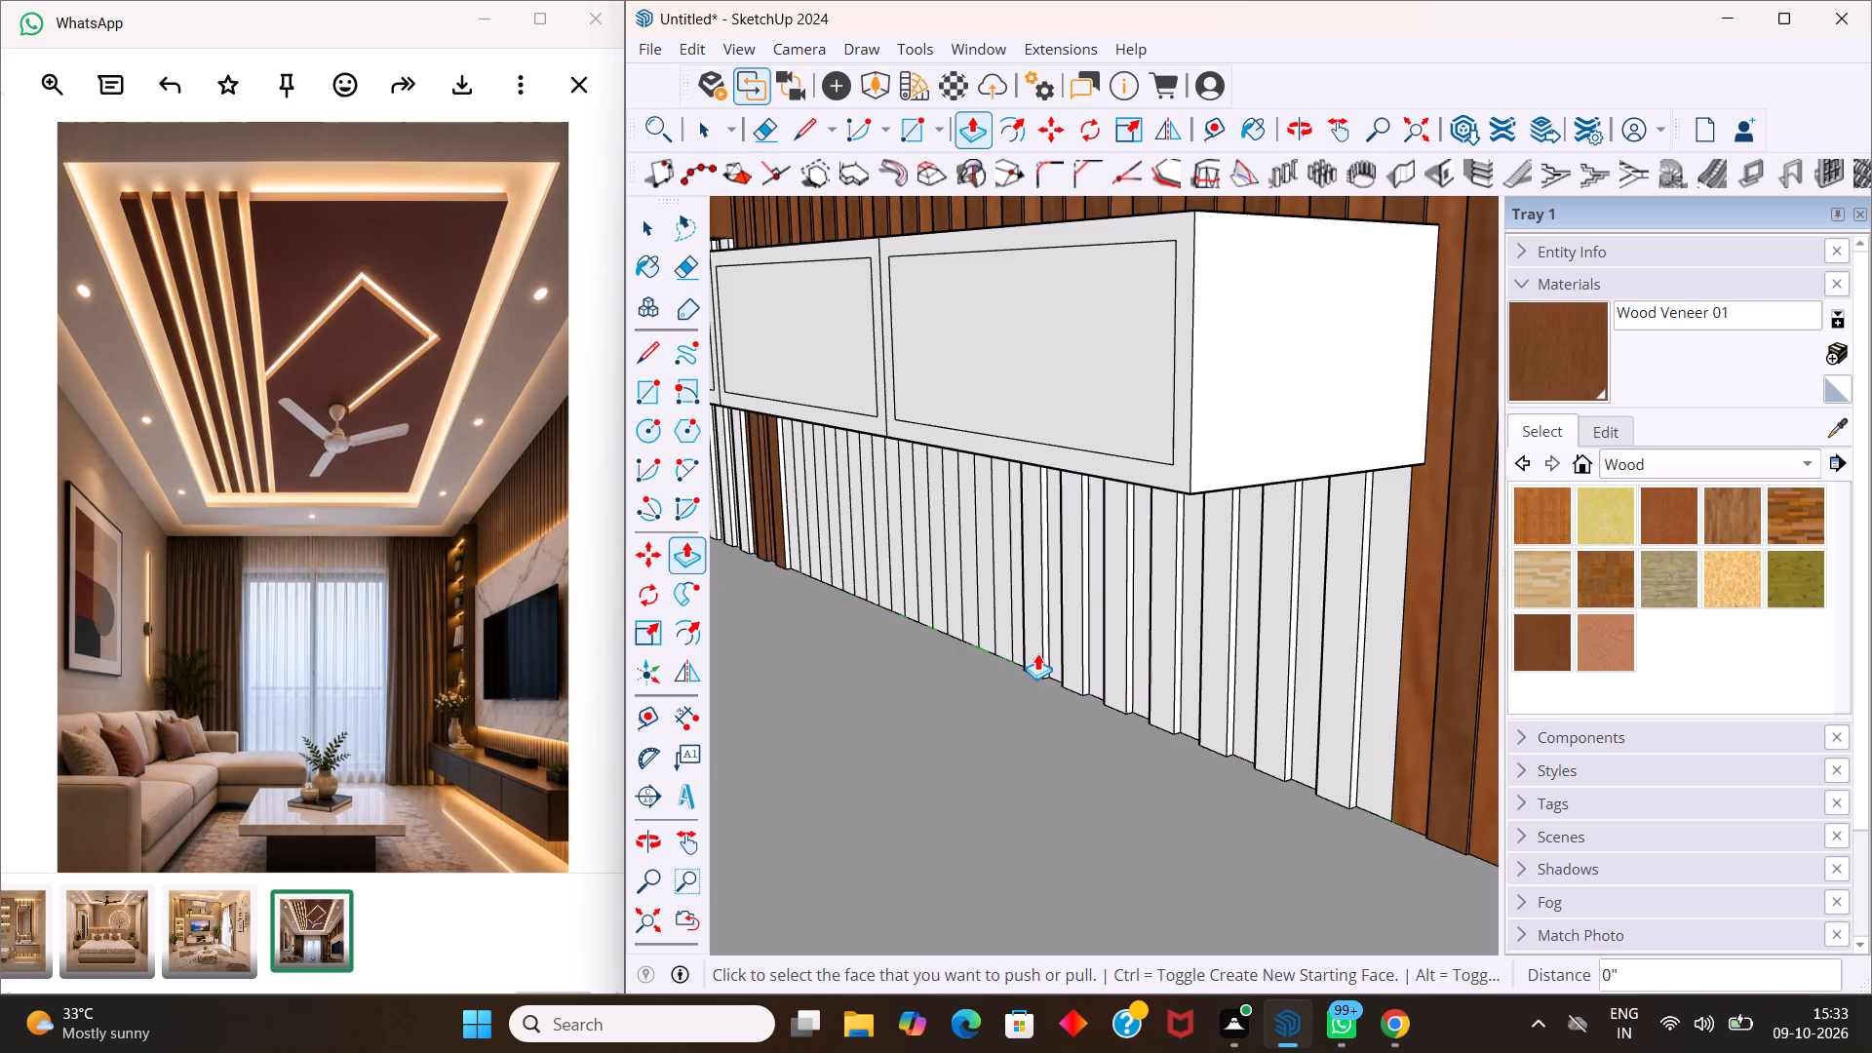
scroll(1012, 628, "up", 8)
double_click(998, 612)
double_click(935, 604)
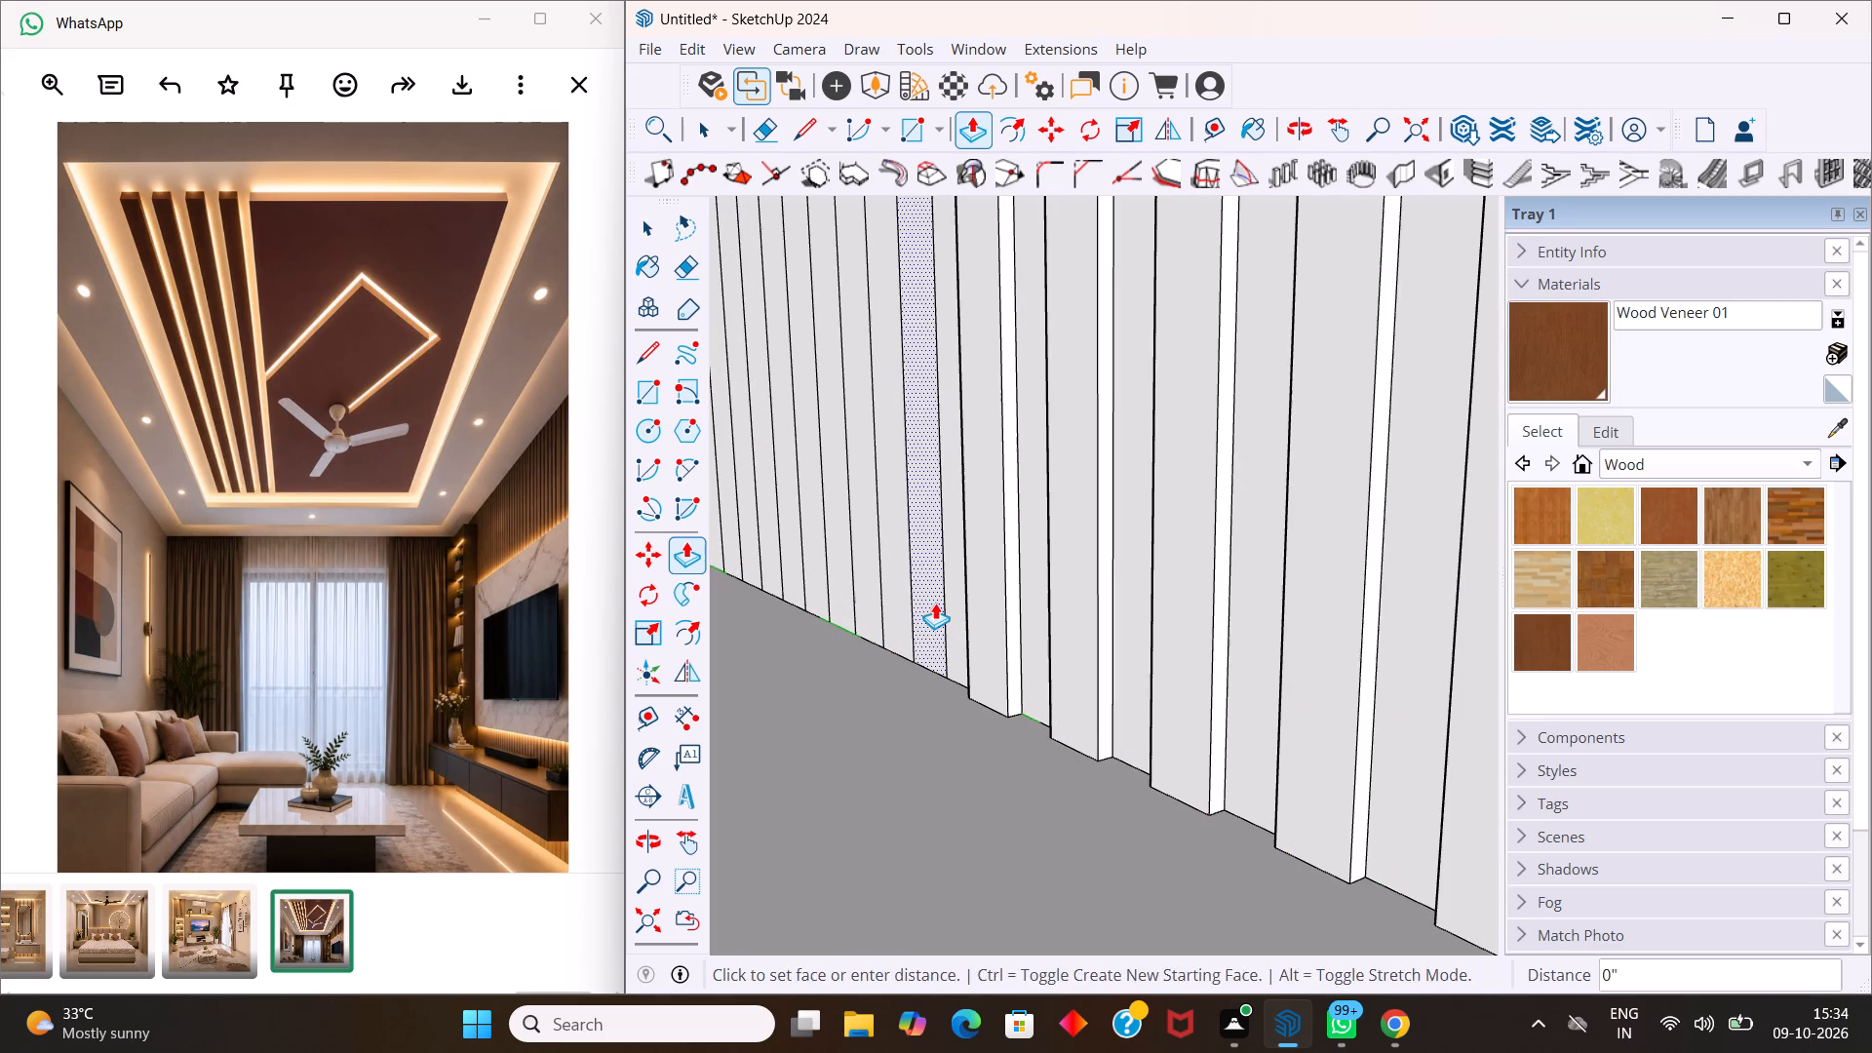
double_click(867, 584)
double_click(814, 565)
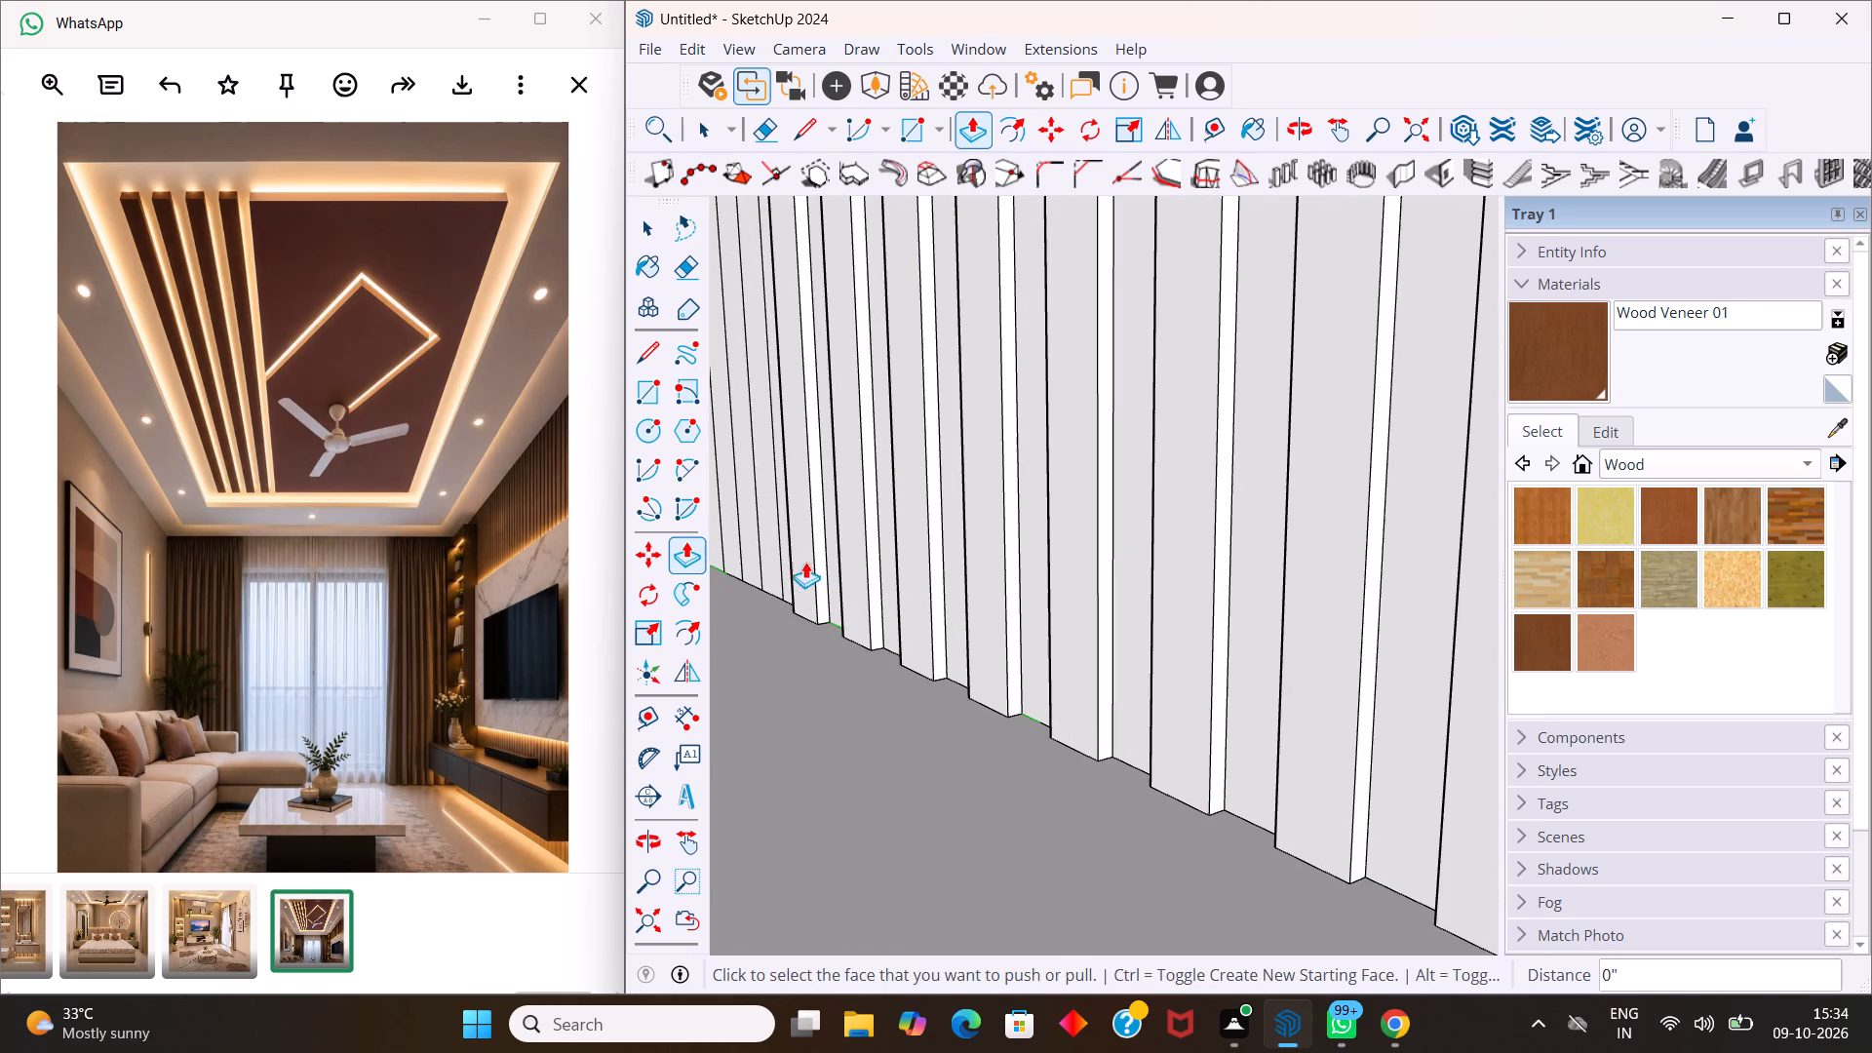
double_click(772, 556)
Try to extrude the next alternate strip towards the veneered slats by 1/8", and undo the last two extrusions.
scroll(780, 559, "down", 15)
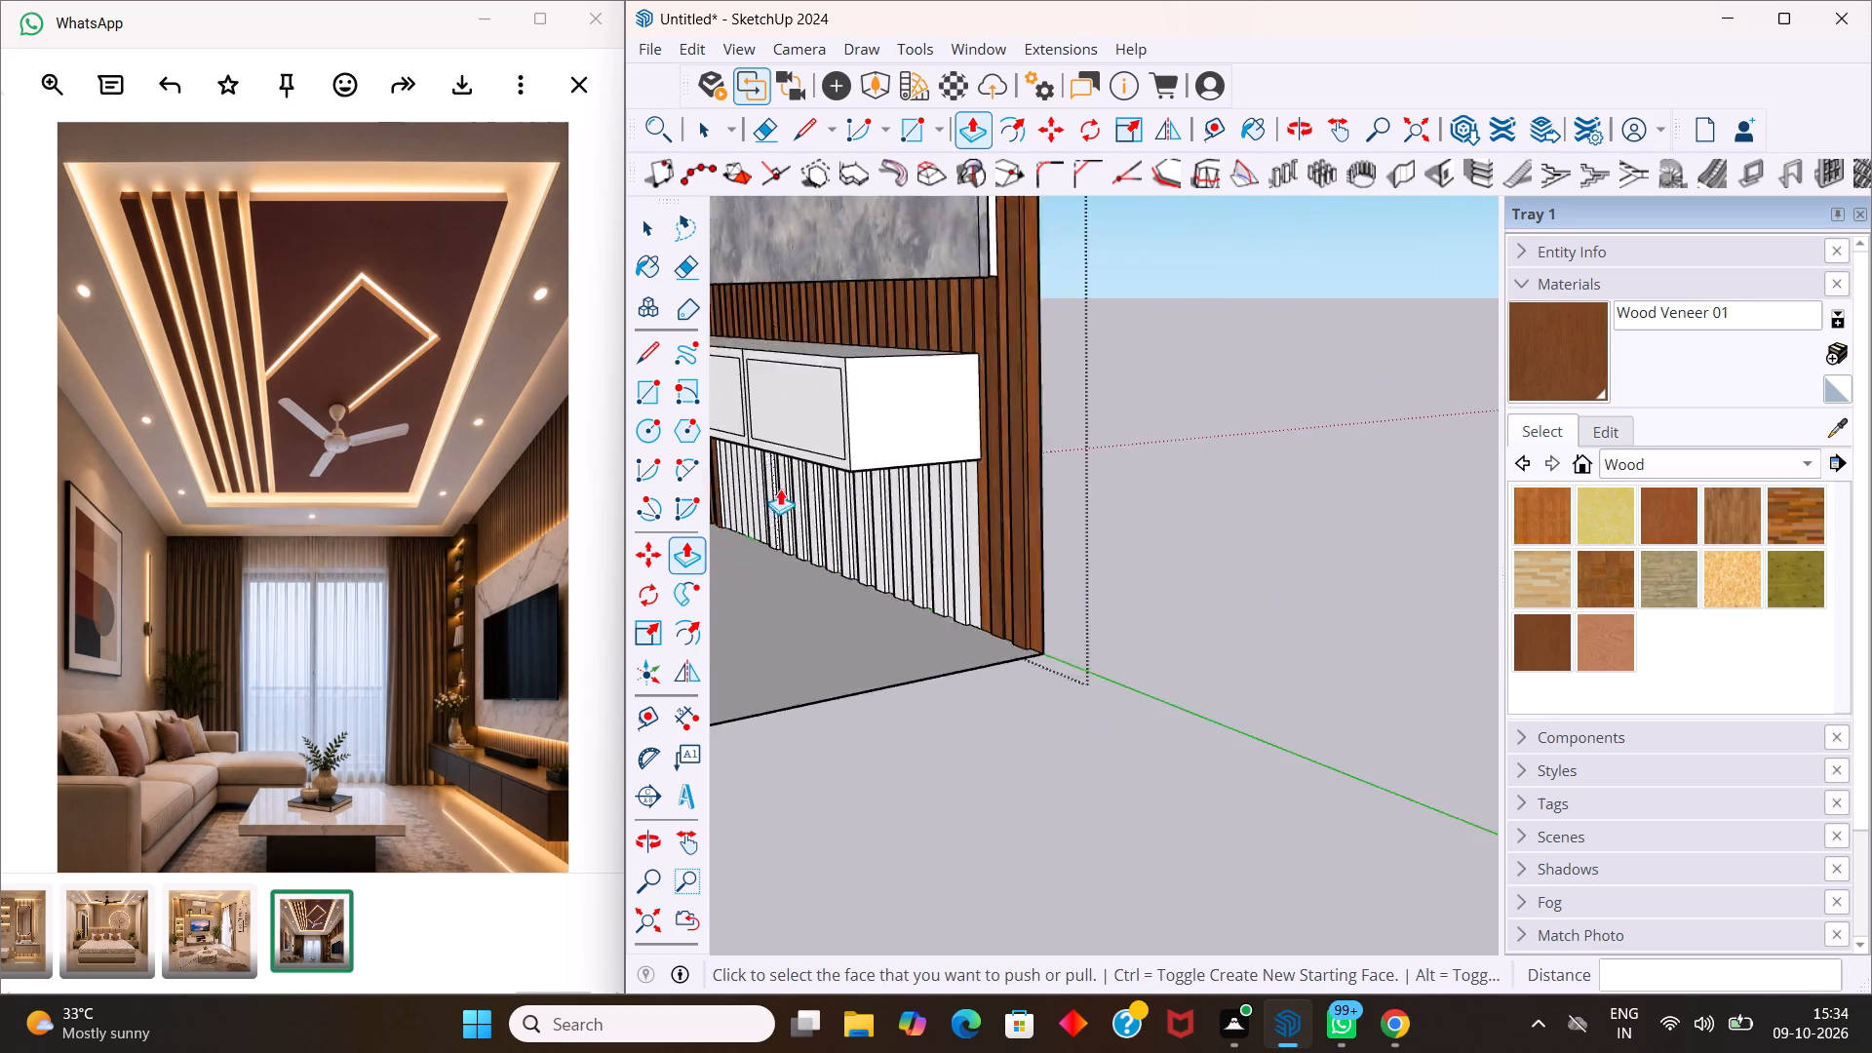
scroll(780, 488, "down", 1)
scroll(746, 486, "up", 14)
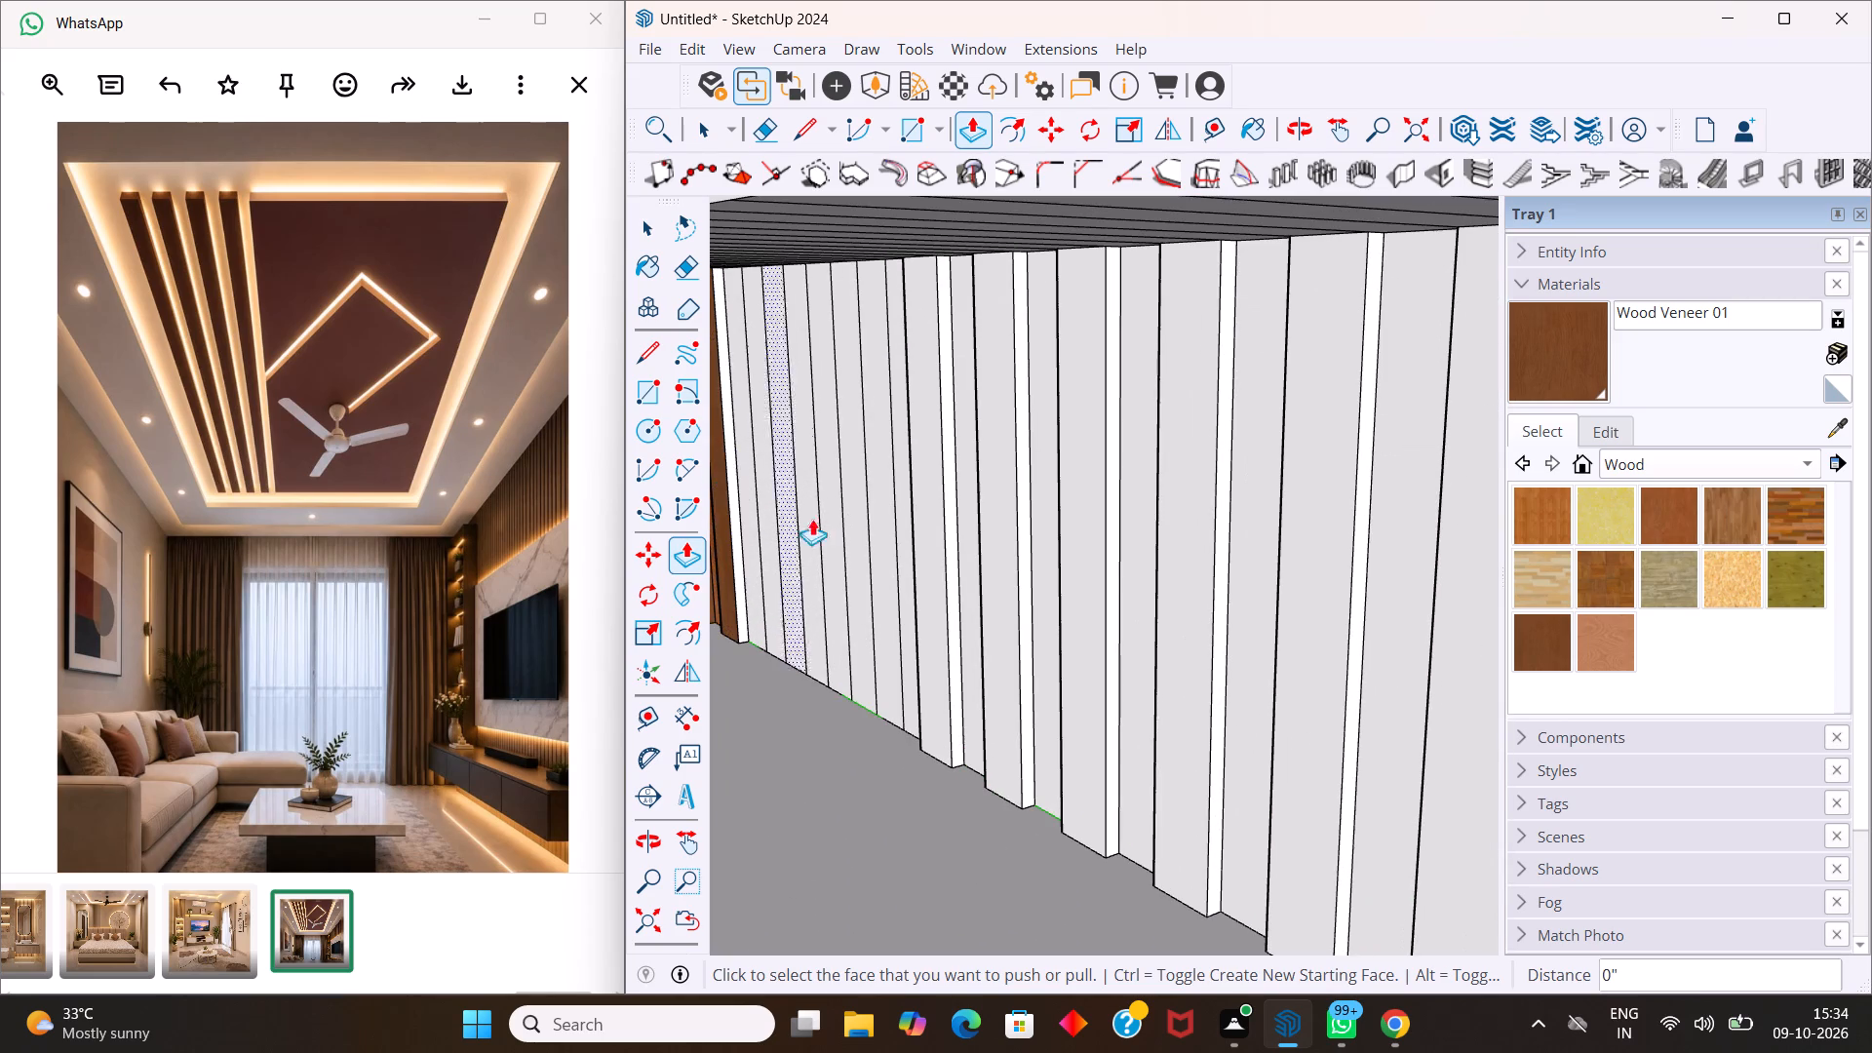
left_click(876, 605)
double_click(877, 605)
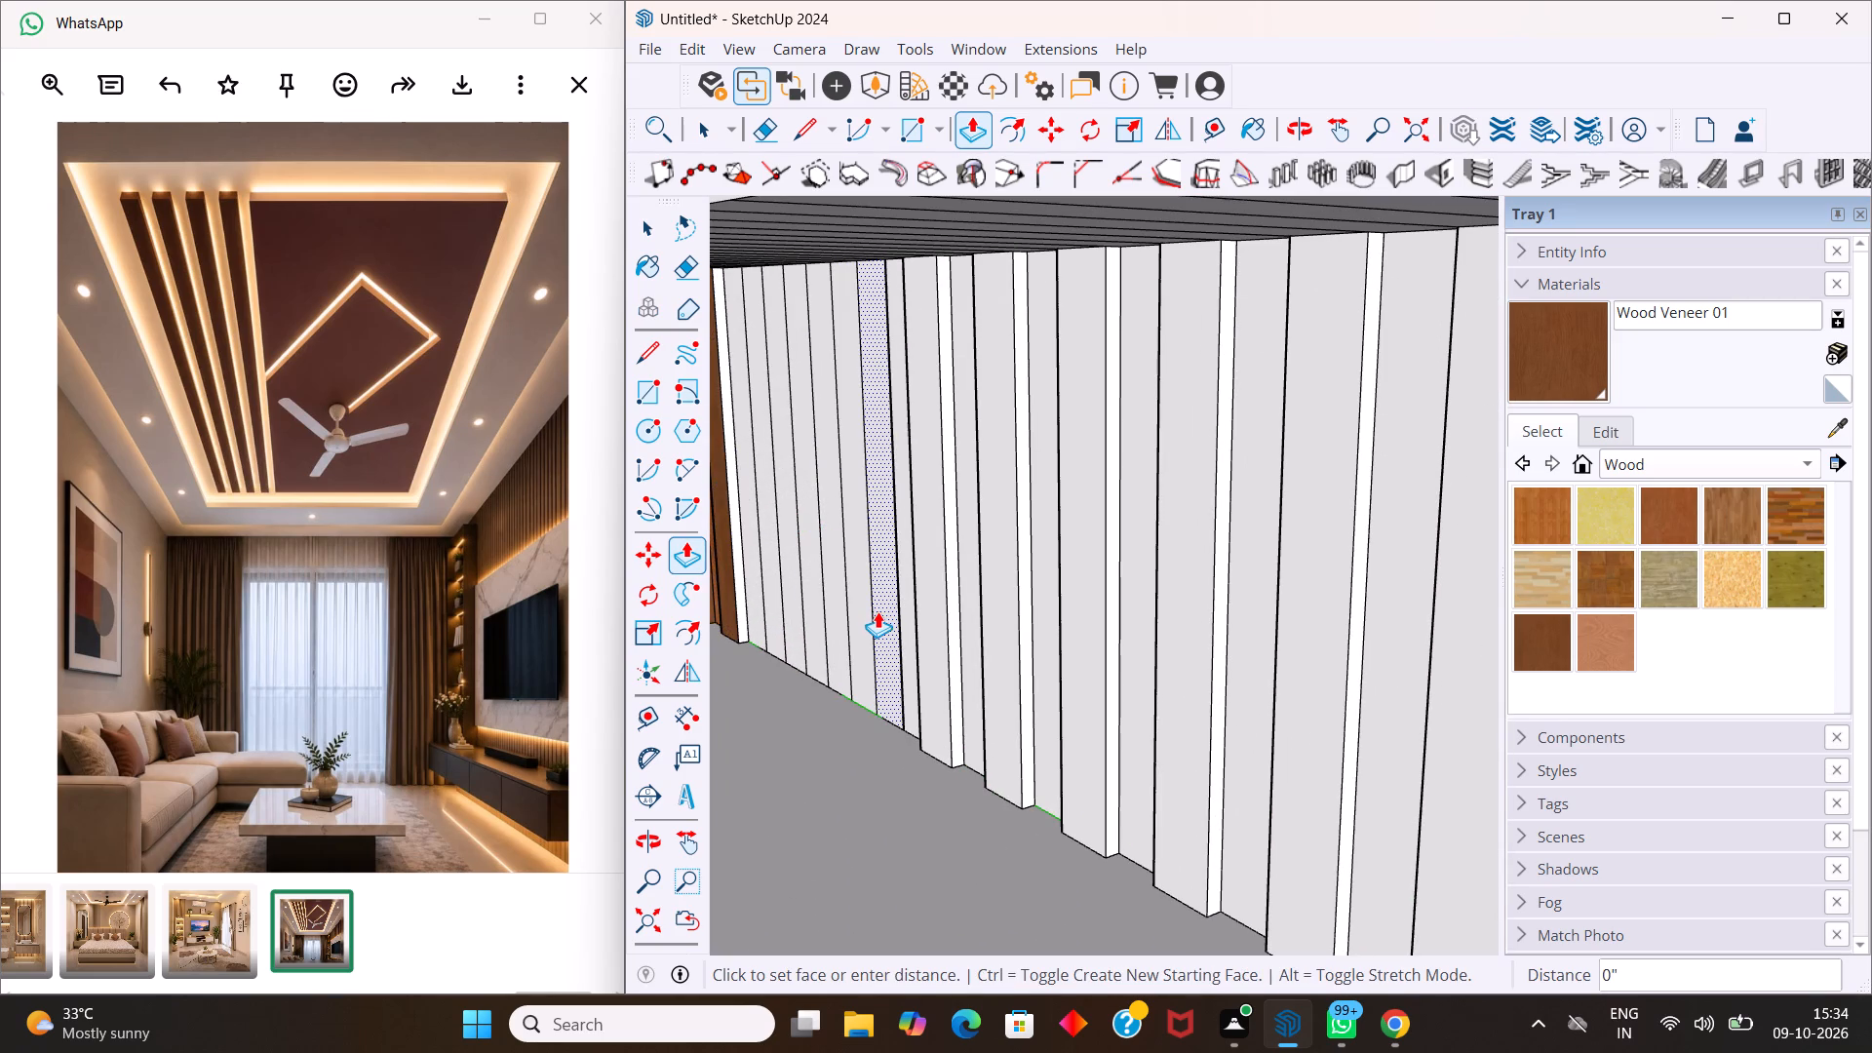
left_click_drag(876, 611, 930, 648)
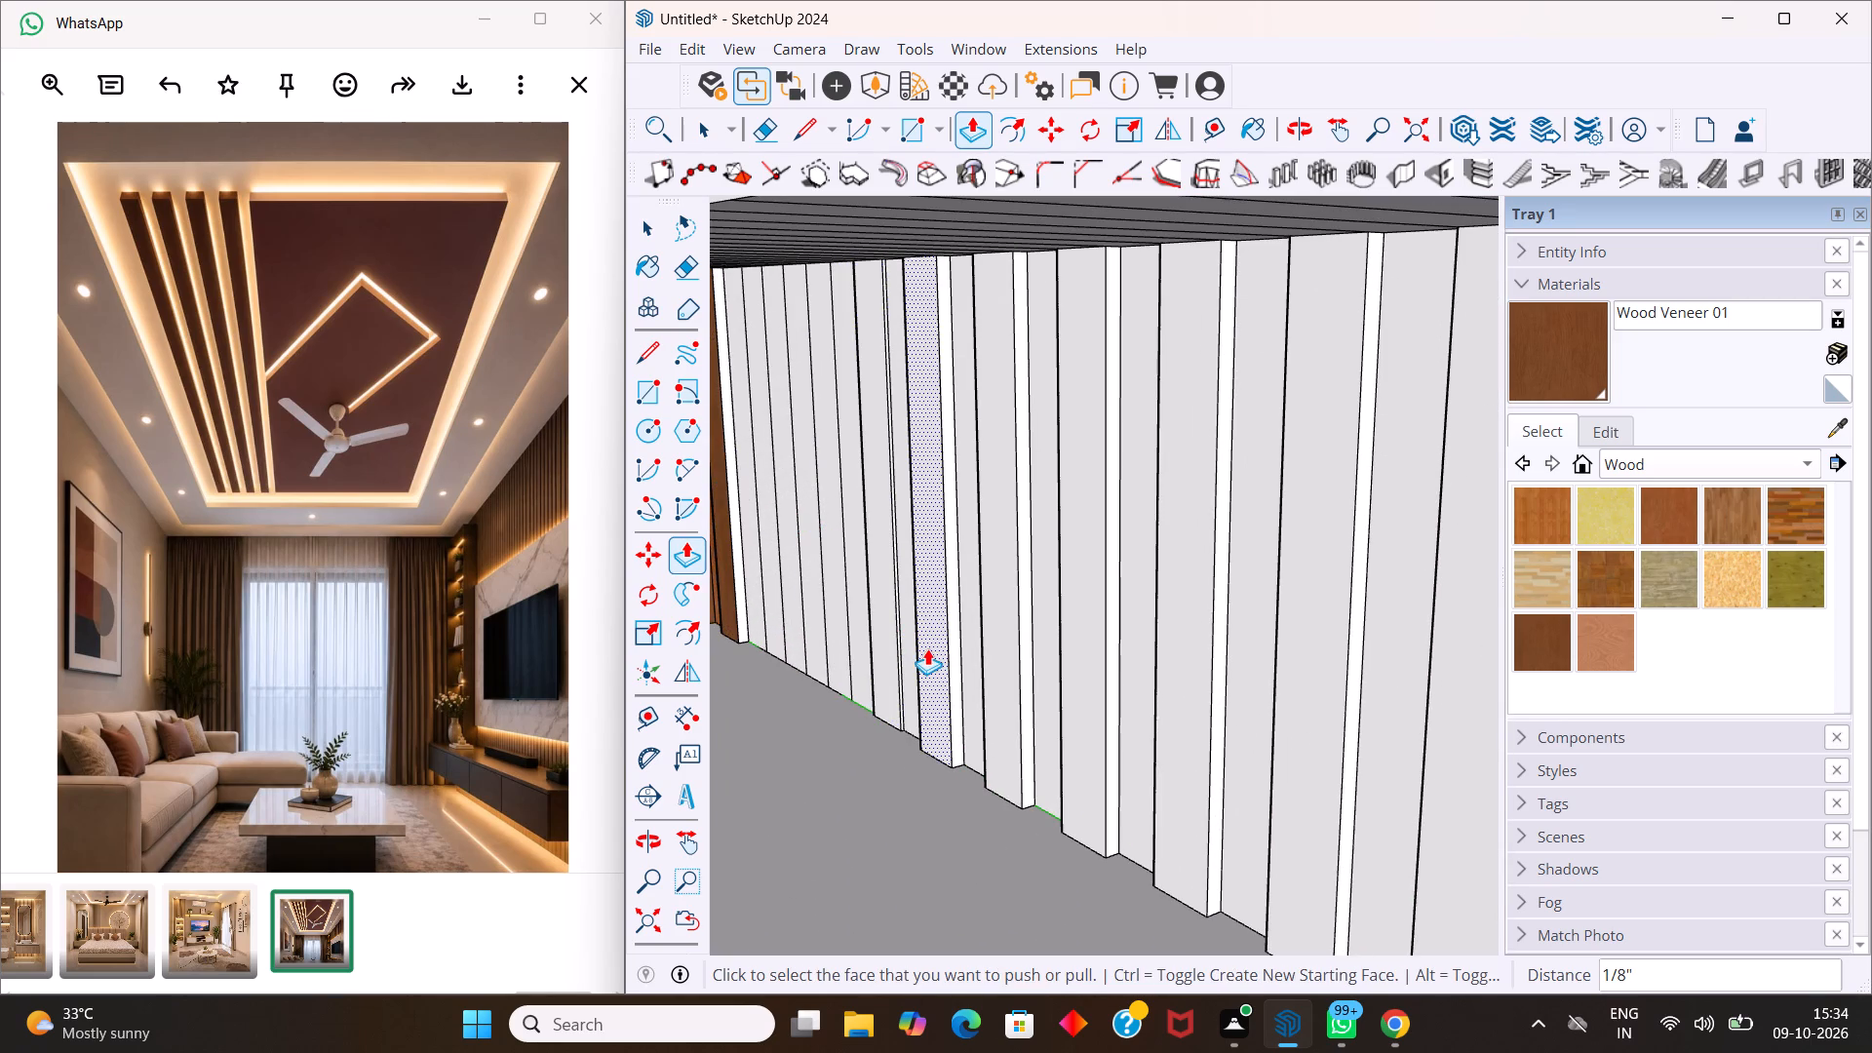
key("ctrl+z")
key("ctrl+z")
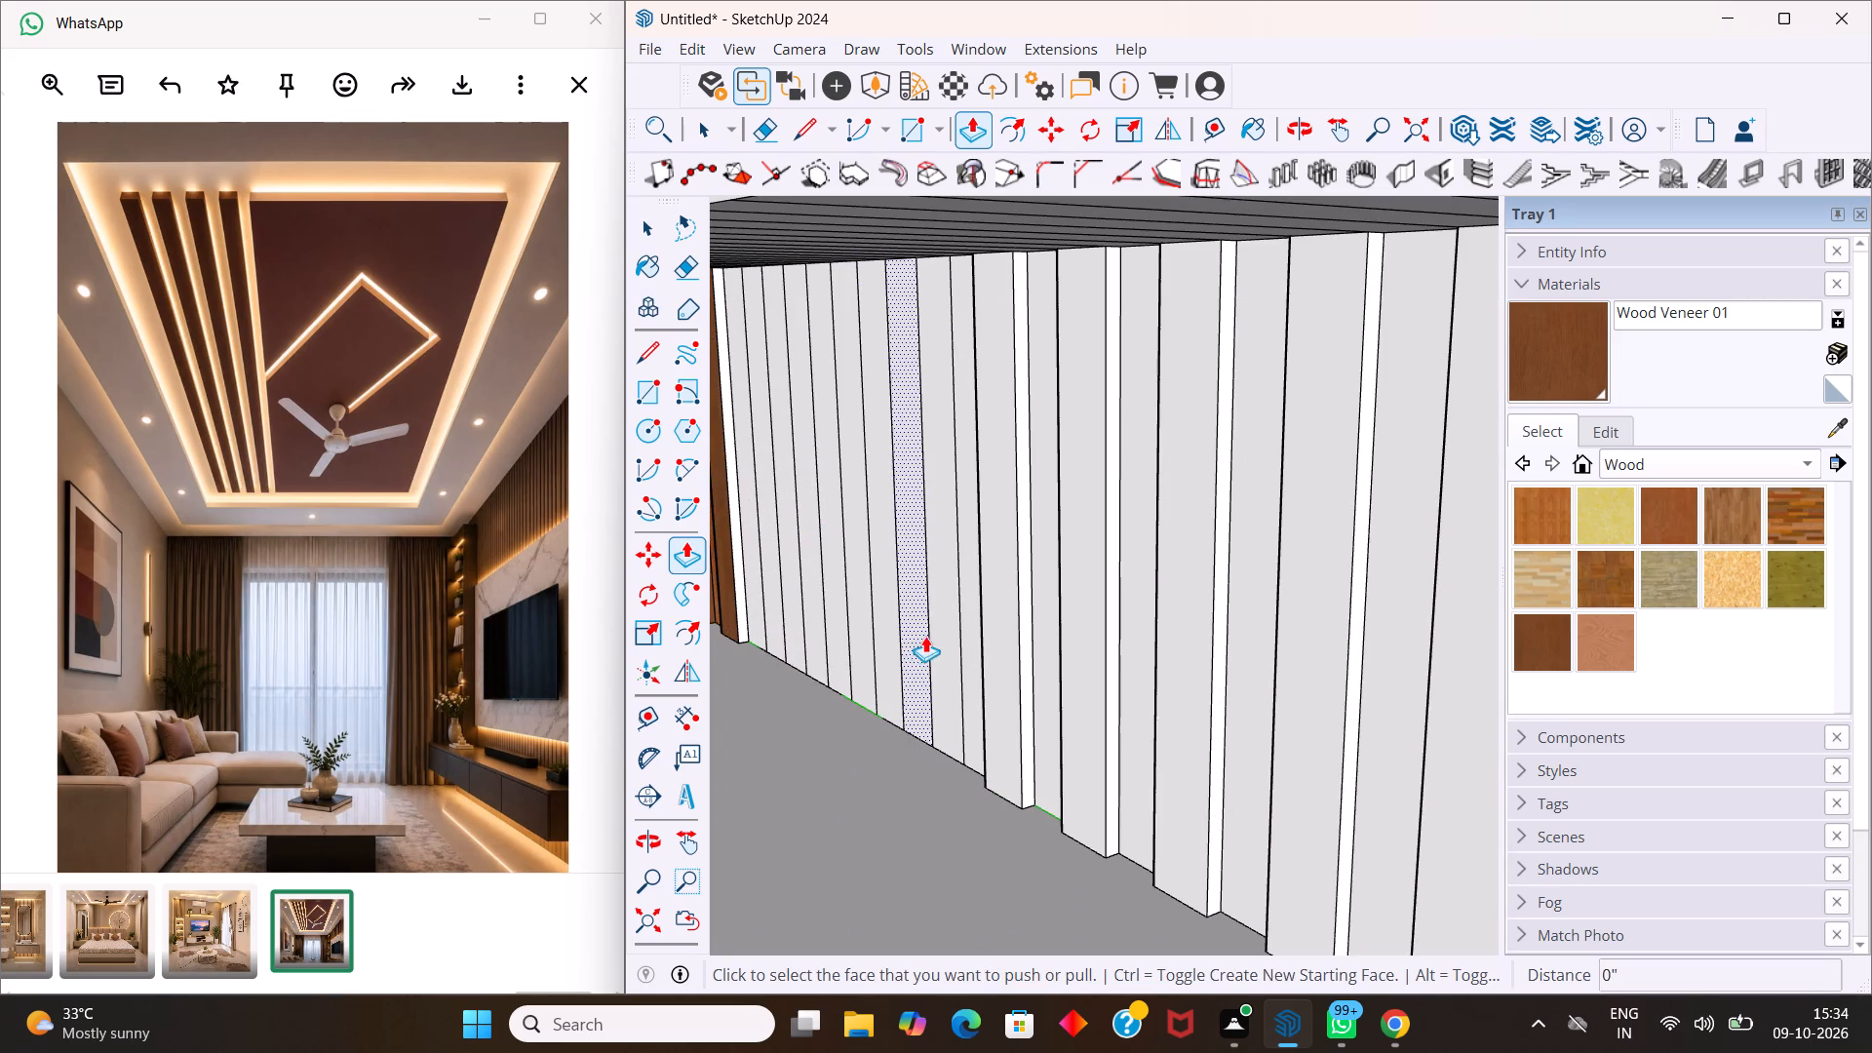
Extrude the remaining alternate strips of this section below the console by 1/2", up to the veneered slats.
left_click_drag(938, 636, 993, 662)
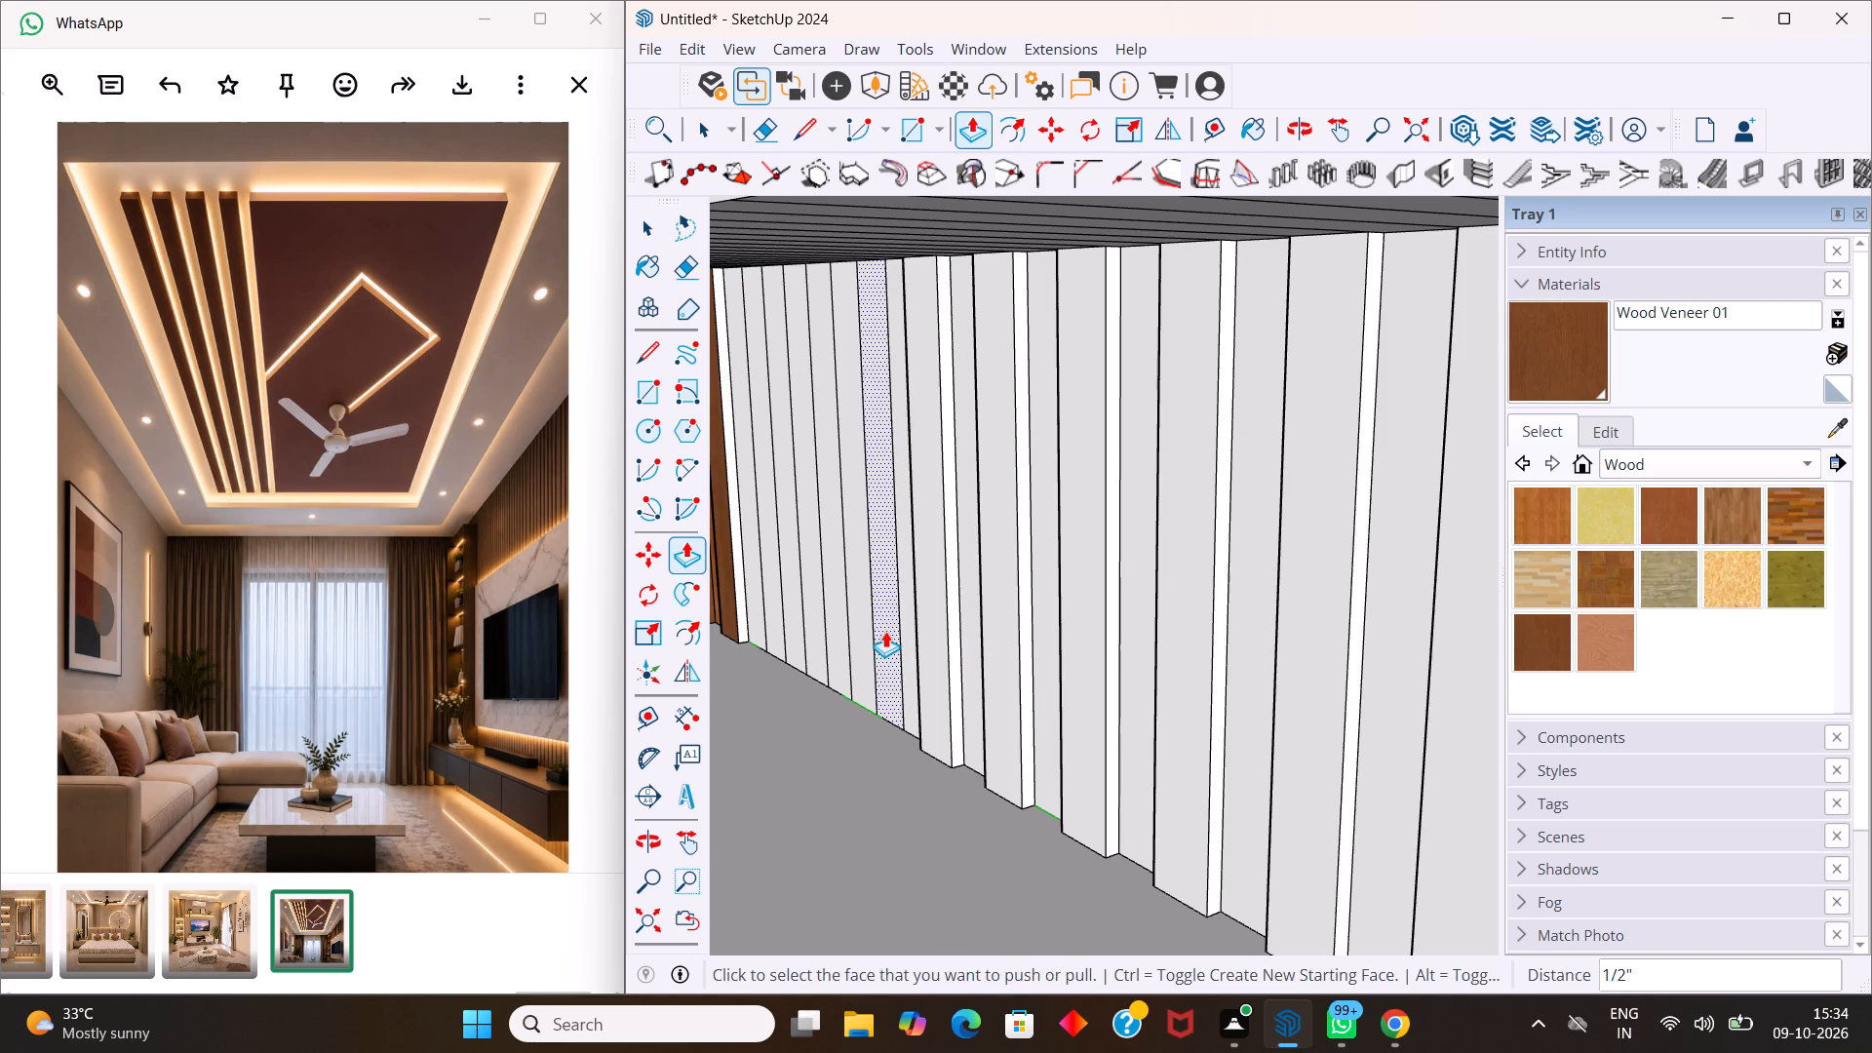
double_click(885, 629)
double_click(838, 627)
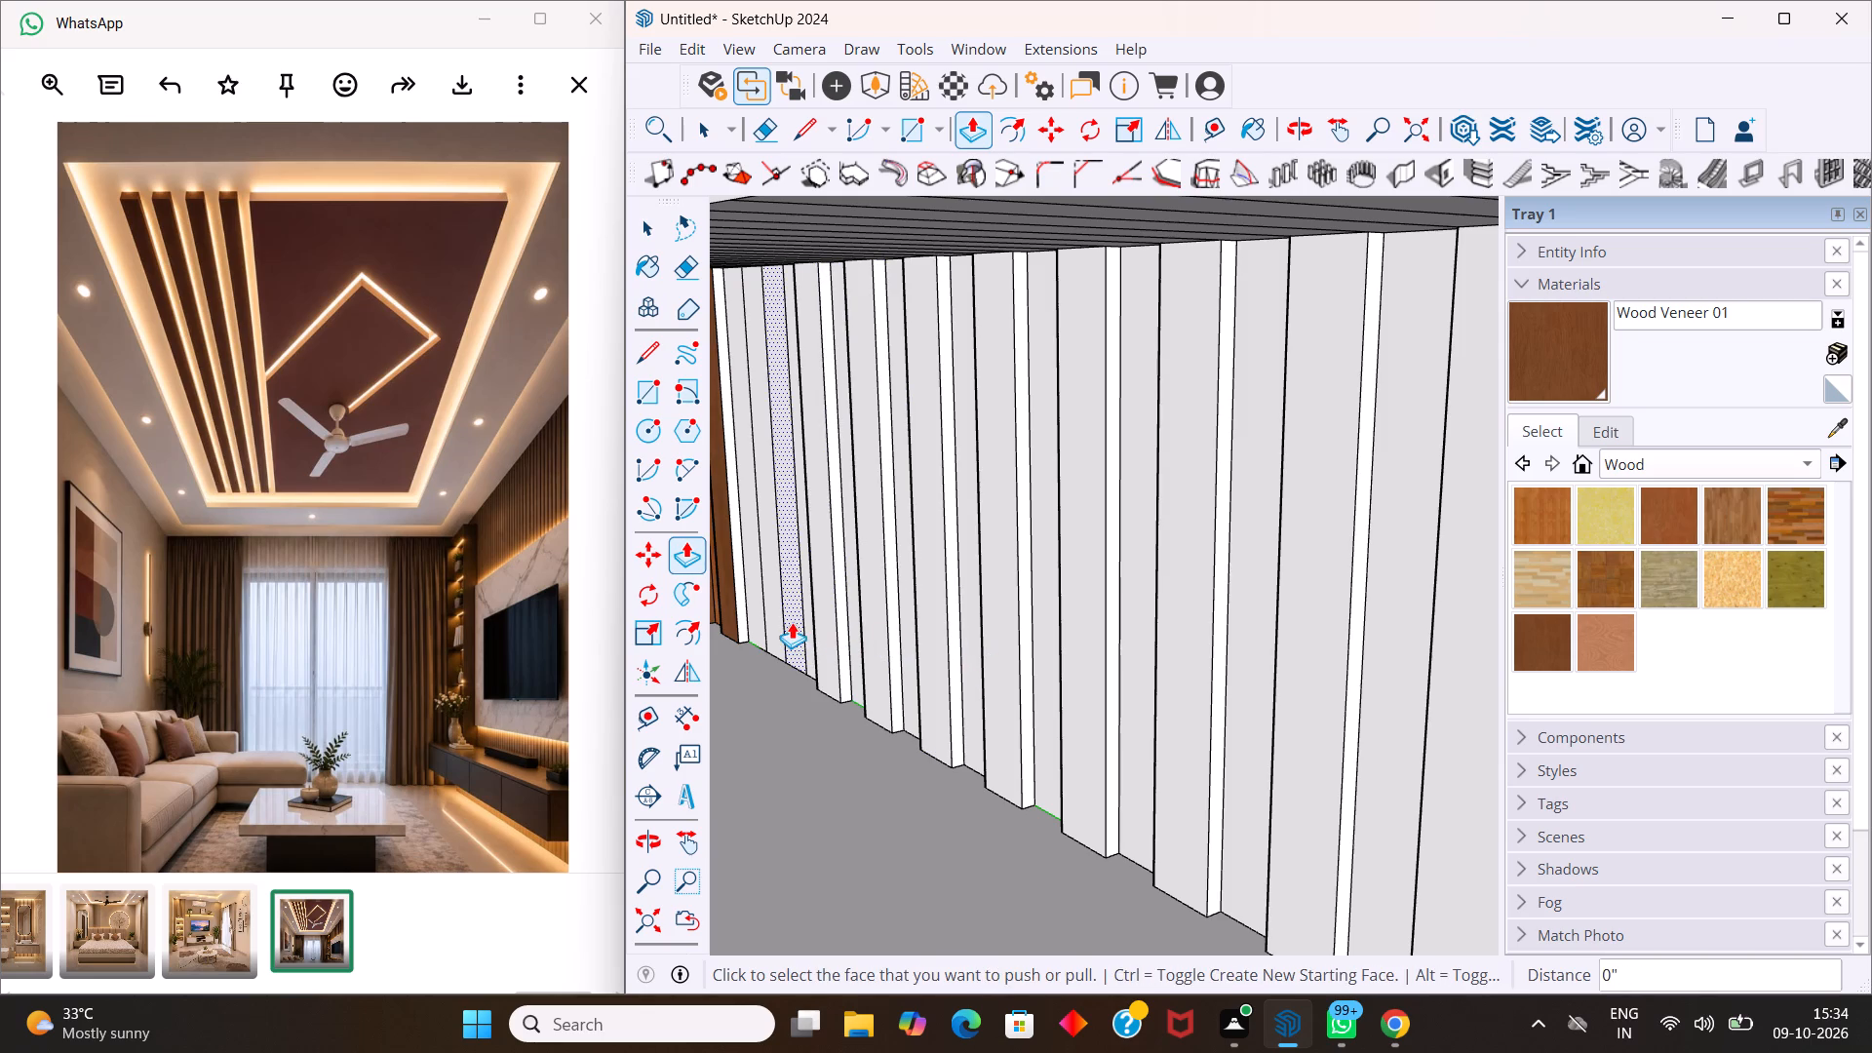
double_click(791, 620)
double_click(752, 611)
Inspect the slats below the console and along the wall to the white section beneath the shelf unit.
scroll(762, 620, "down", 3)
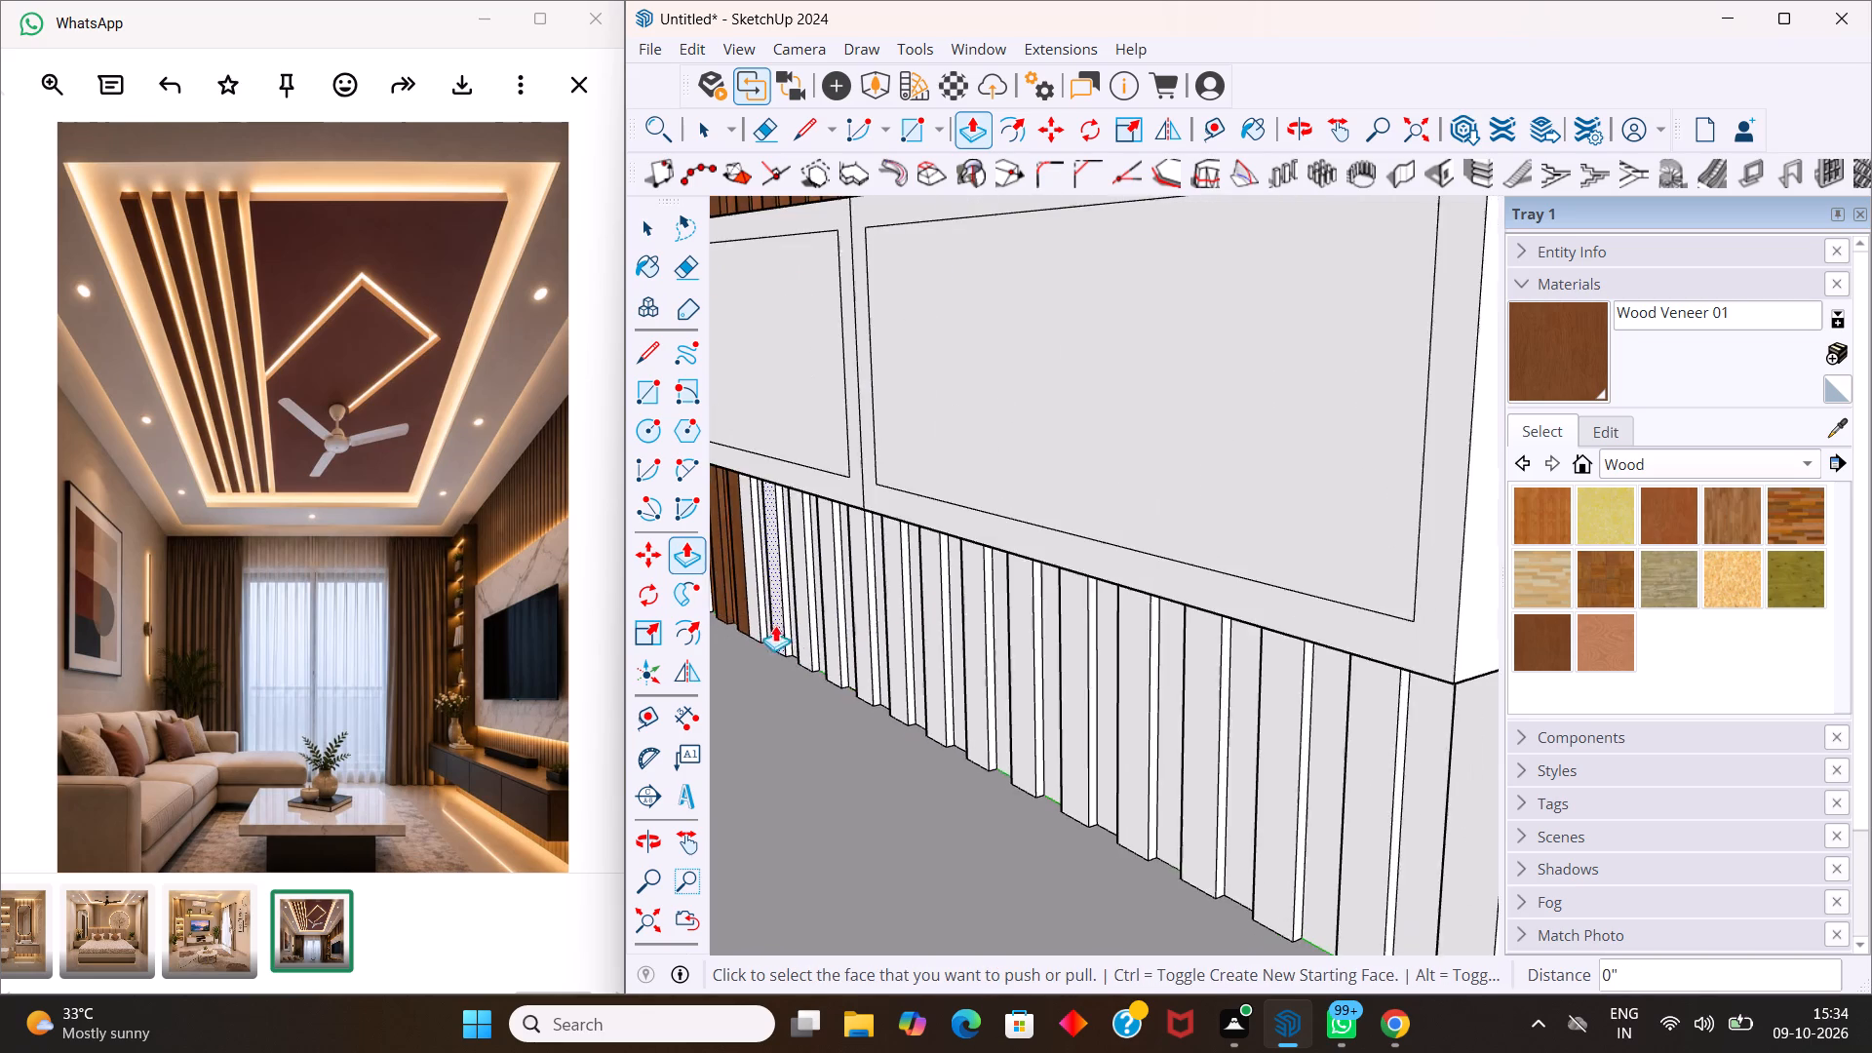
scroll(775, 625, "down", 6)
middle_click_drag(799, 609, 1040, 573)
scroll(1033, 568, "down", 11)
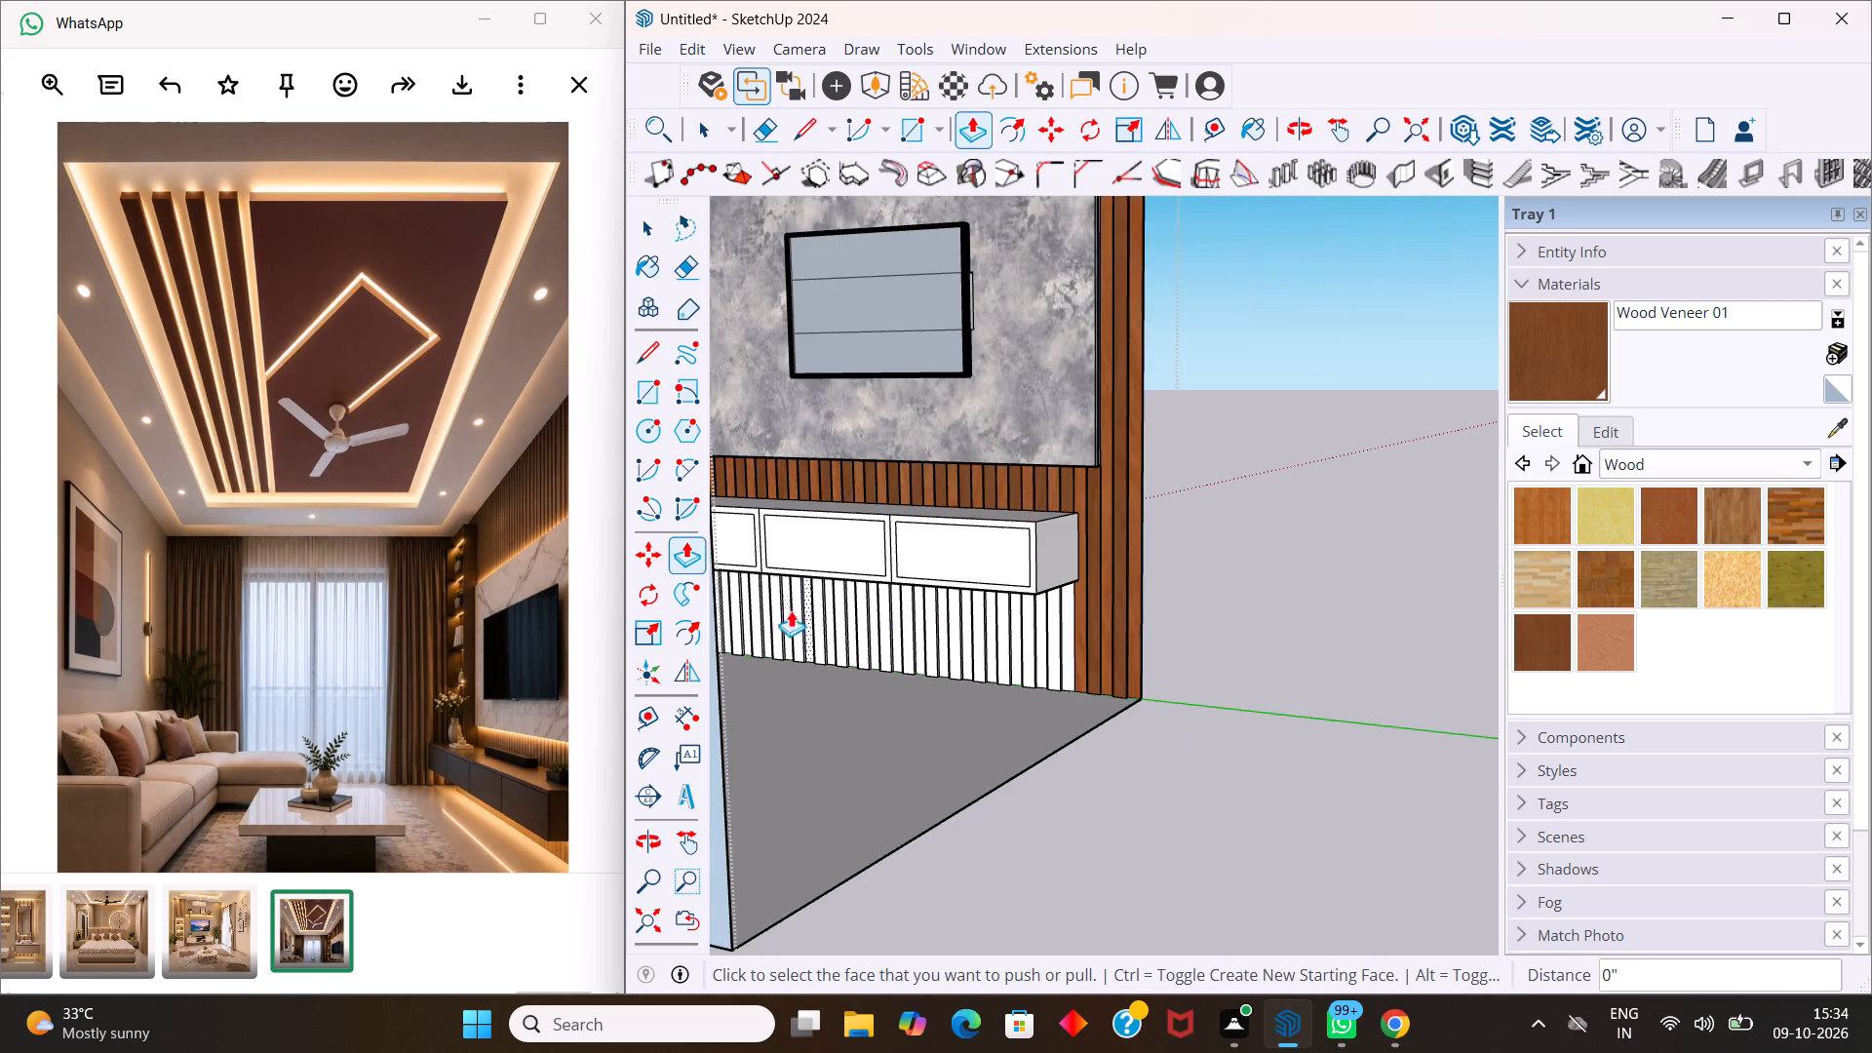
scroll(773, 610, "up", 1)
scroll(763, 594, "down", 11)
middle_click_drag(843, 590, 829, 588)
scroll(834, 586, "up", 10)
middle_click_drag(830, 606, 749, 609)
scroll(747, 596, "up", 9)
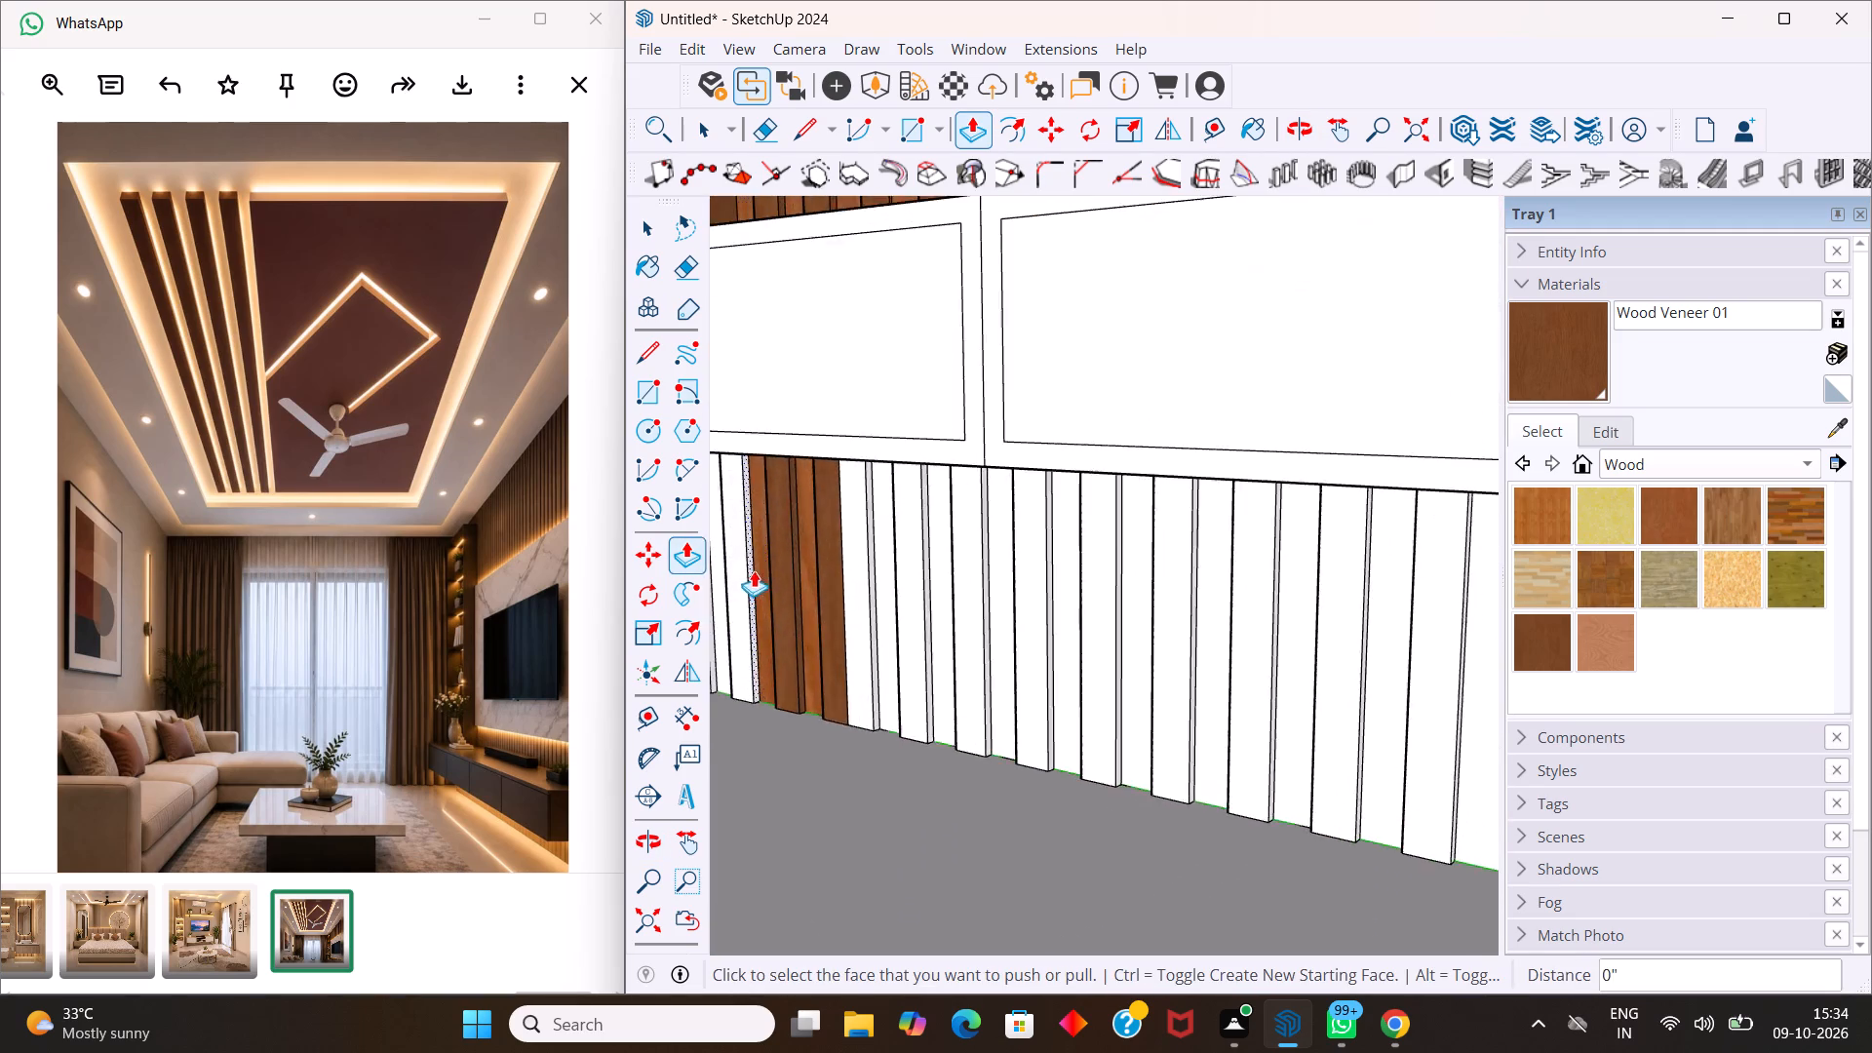
scroll(754, 570, "up", 9)
middle_click_drag(842, 594, 1124, 562)
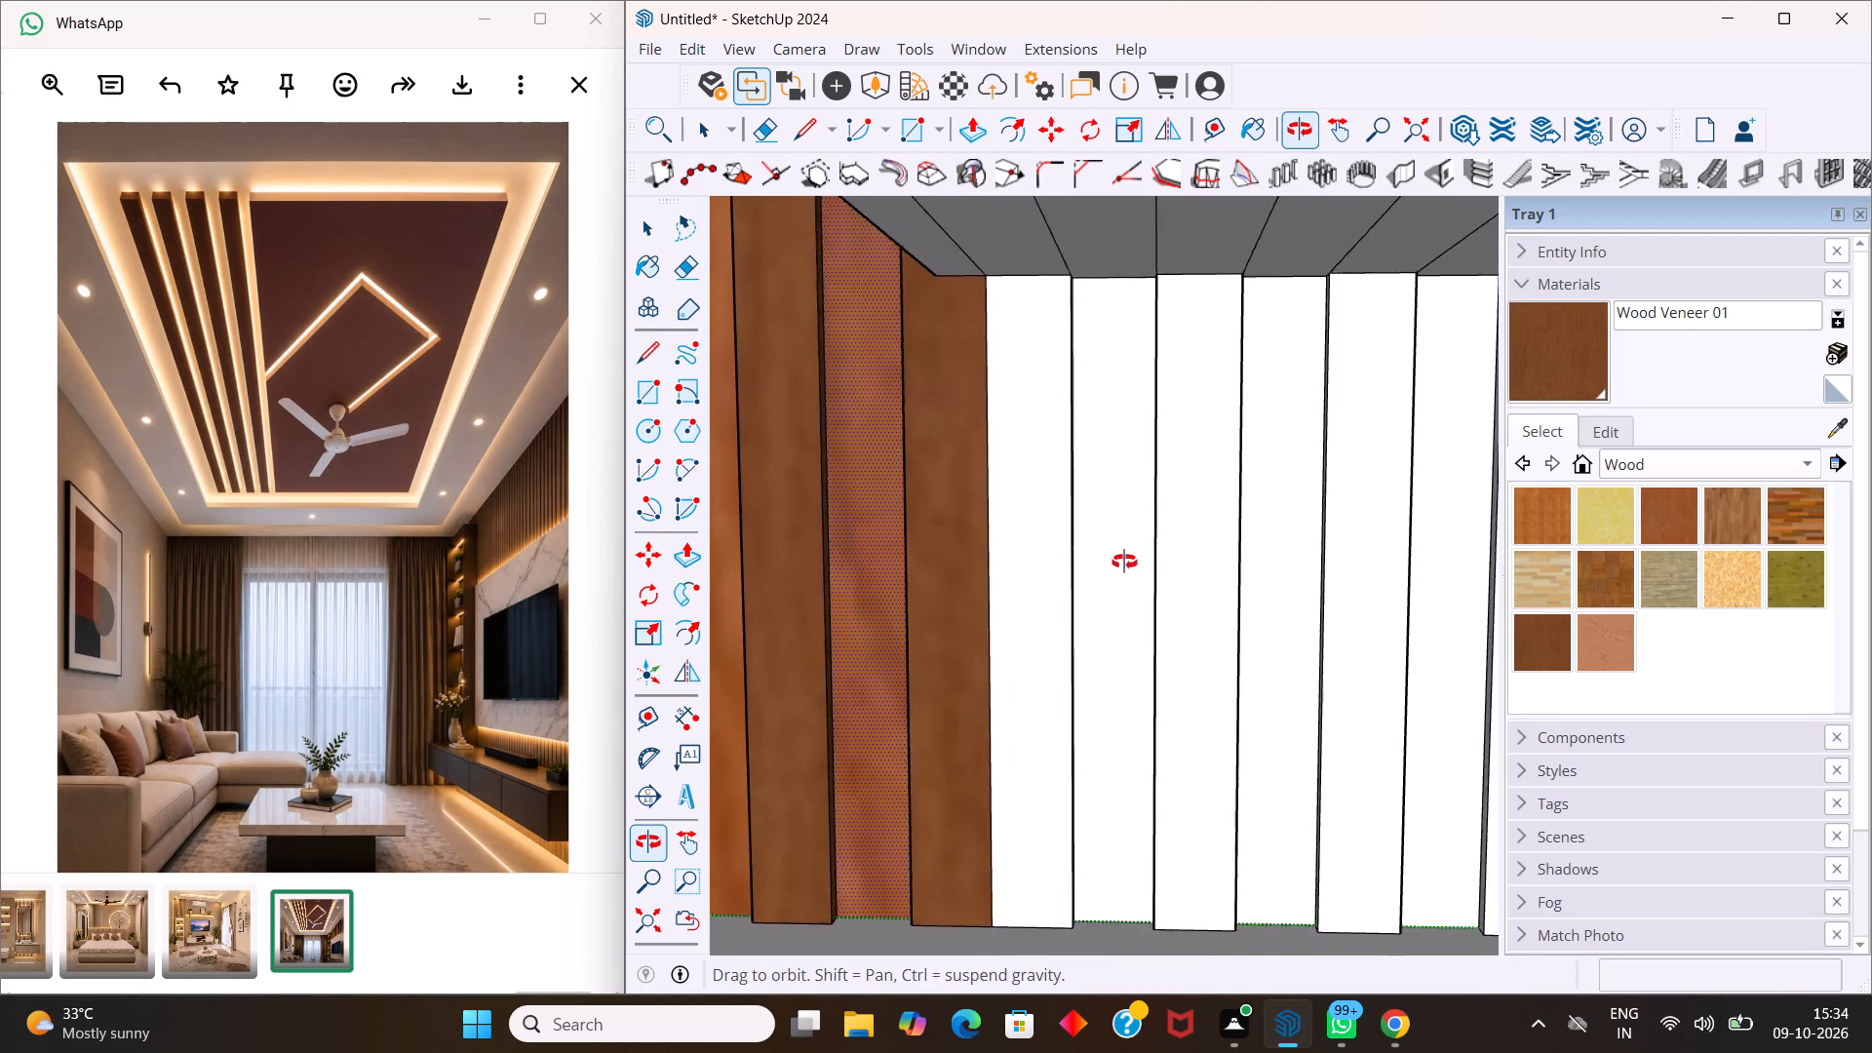
middle_click_drag(1124, 562, 1208, 577)
key("space")
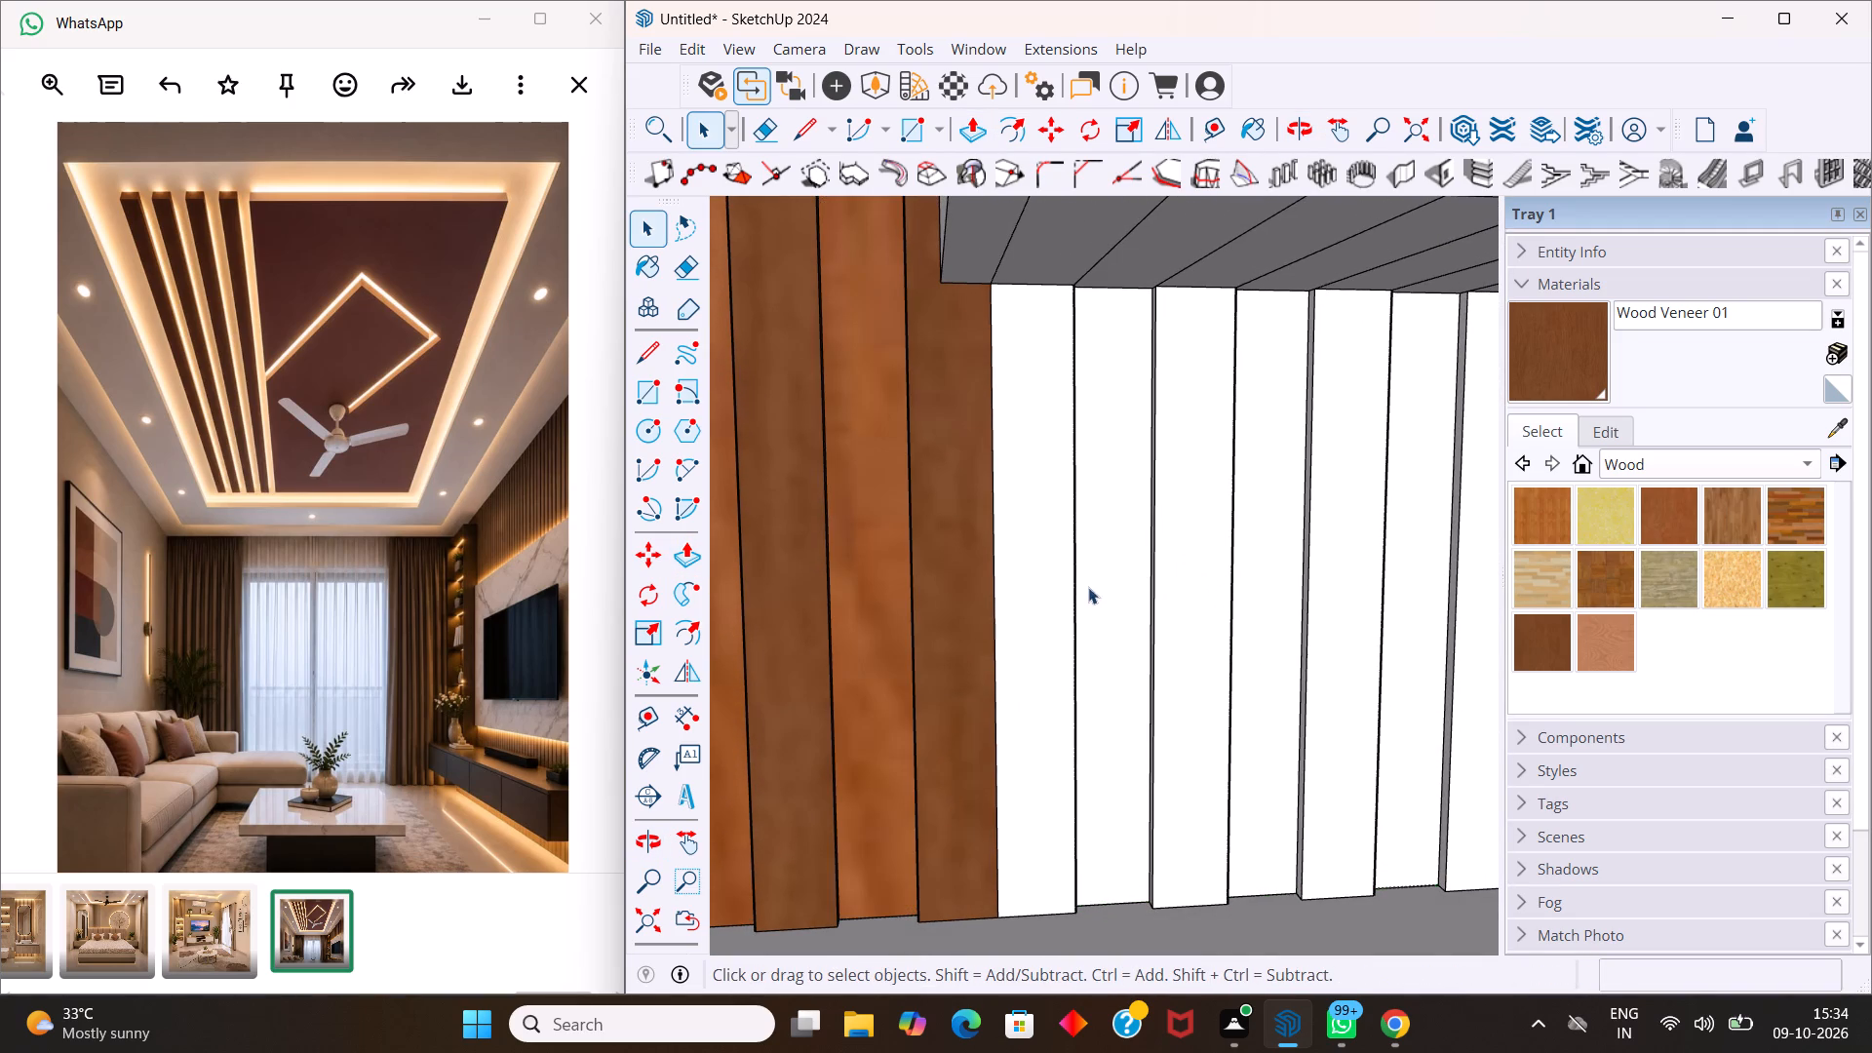
scroll(1088, 589, "down", 1)
middle_click_drag(1115, 604, 1144, 604)
middle_click(1152, 604)
middle_click_drag(1174, 604, 1212, 600)
middle_click_drag(1221, 599, 1288, 595)
scroll(1156, 541, "down", 10)
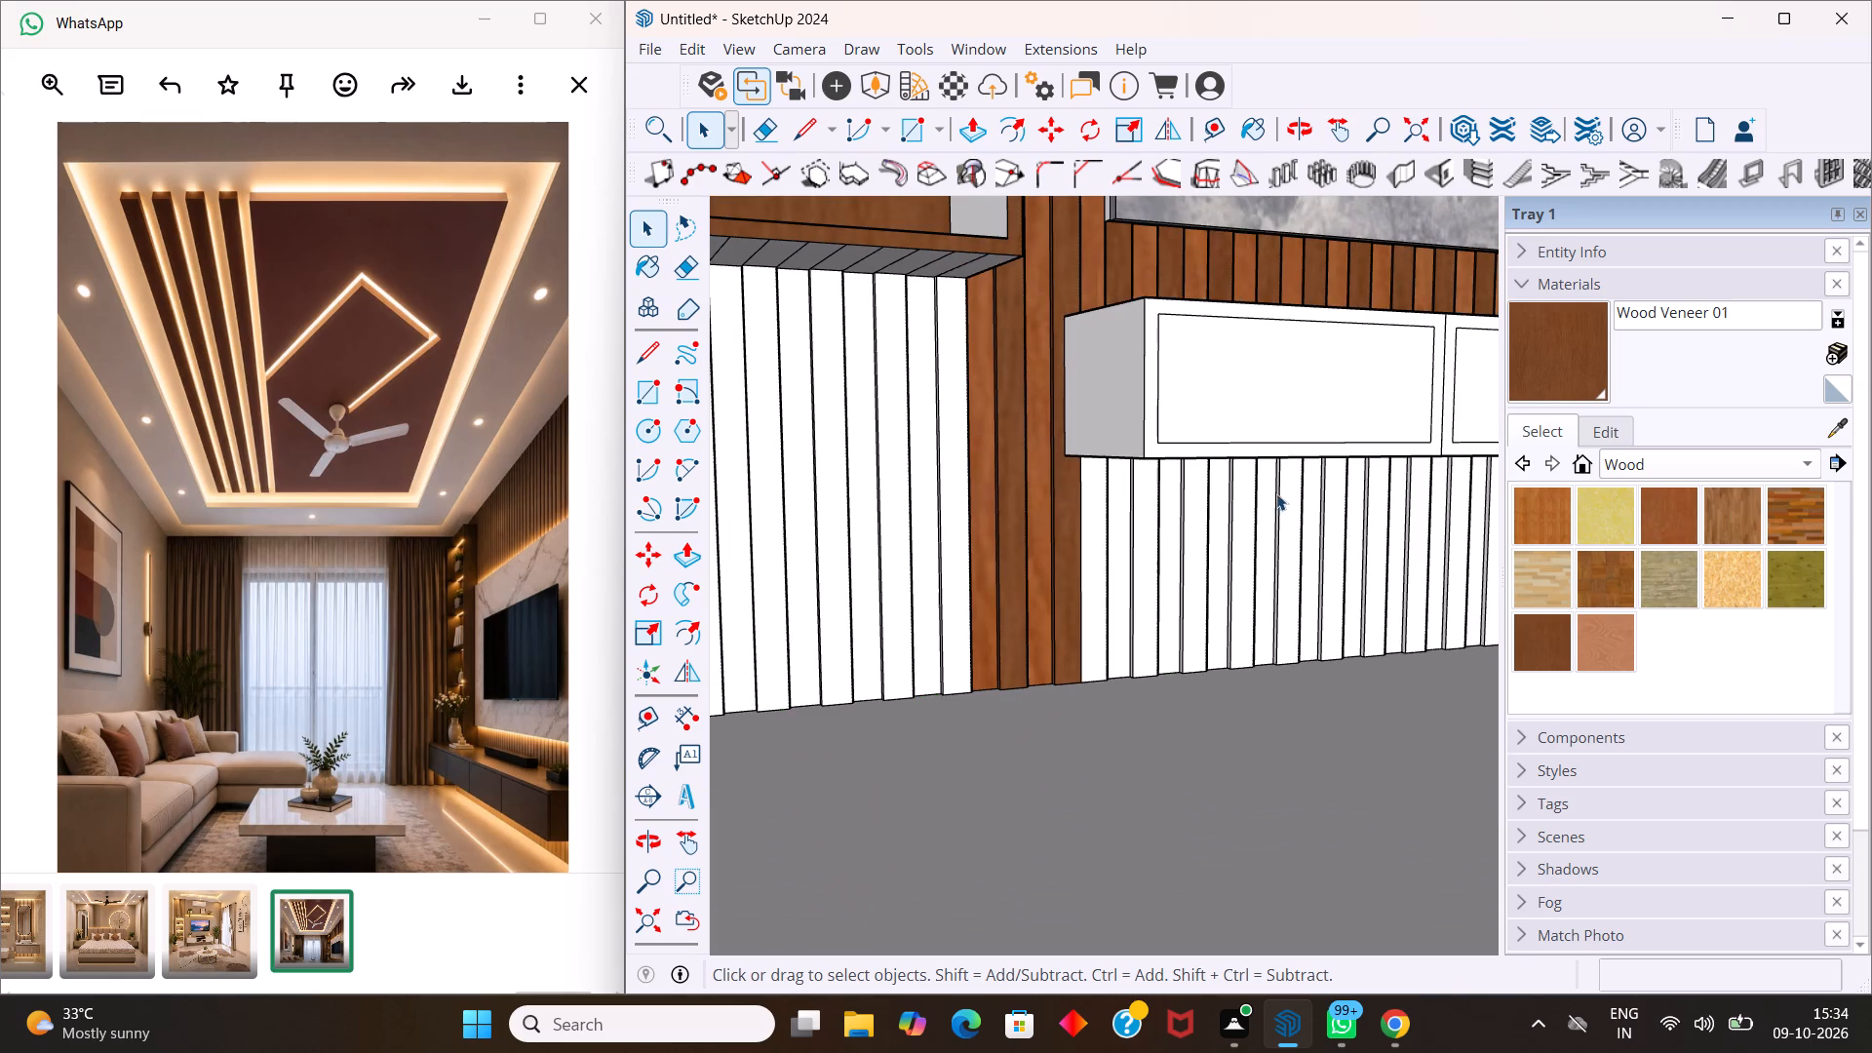
scroll(1156, 494, "down", 4)
scroll(1033, 485, "down", 3)
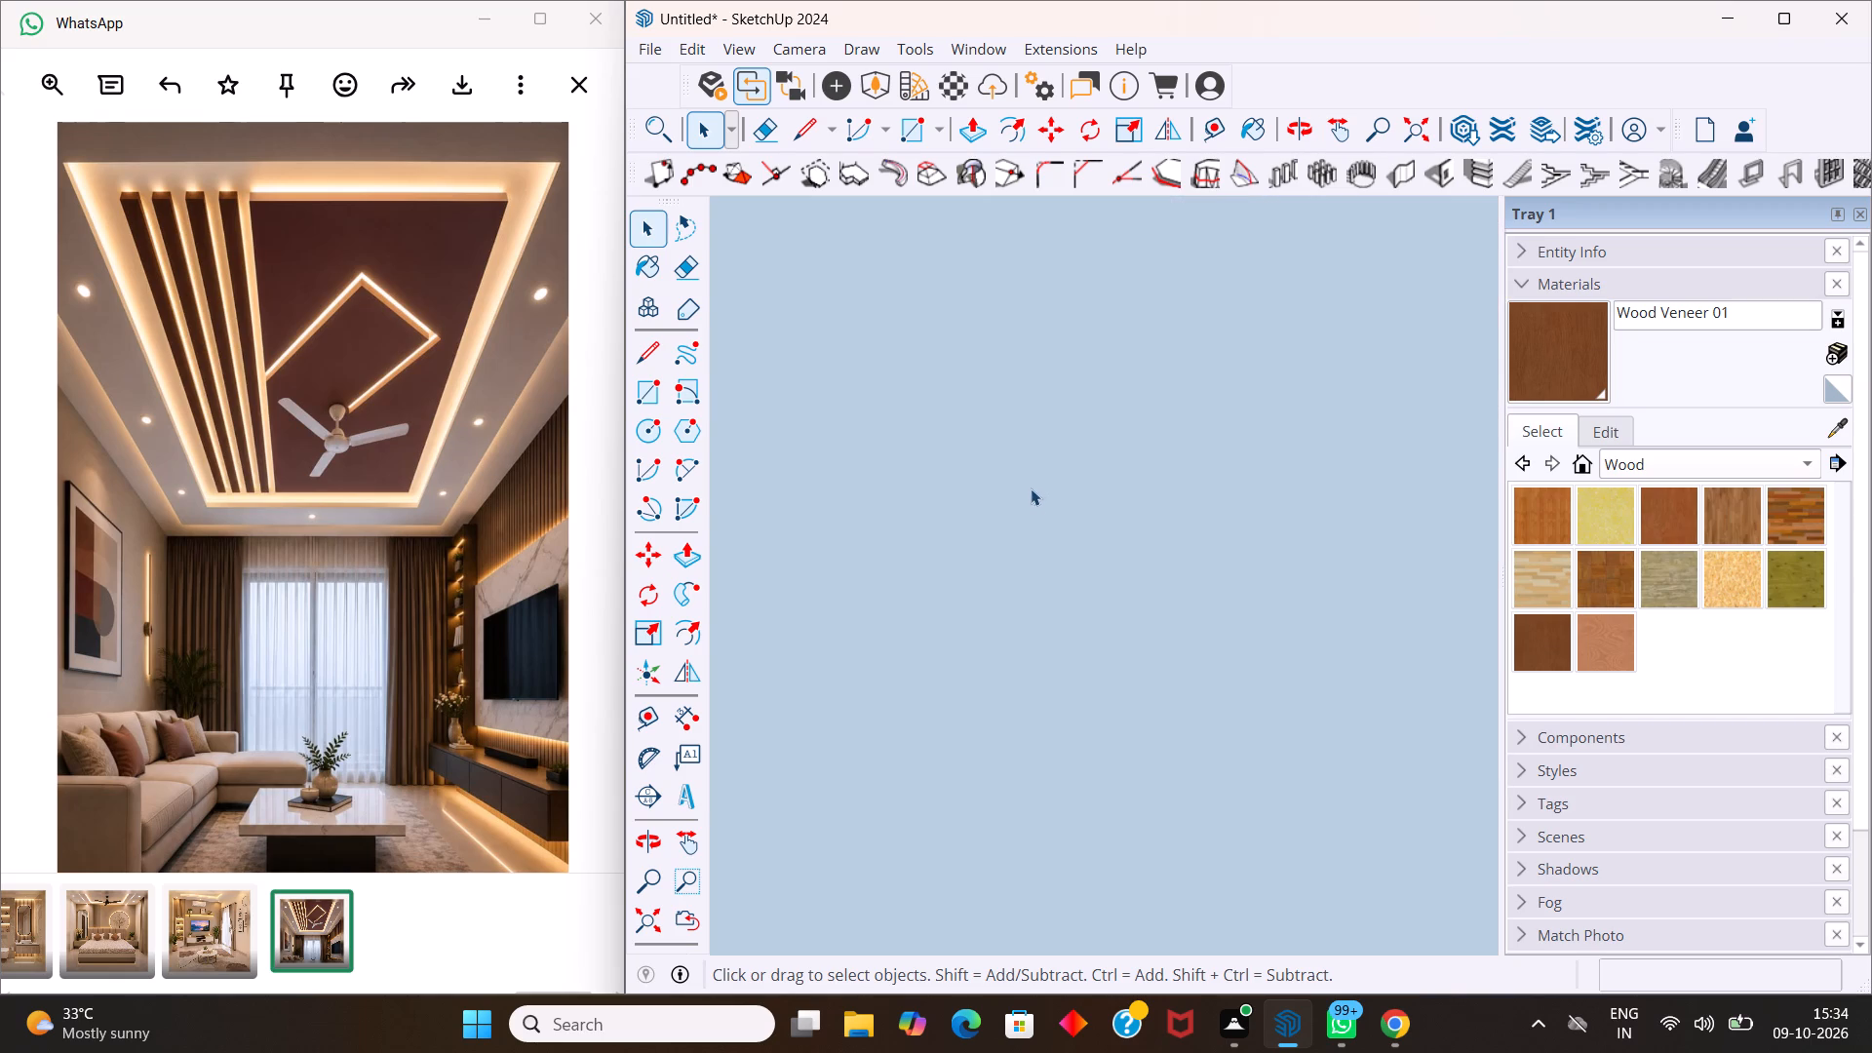
scroll(1031, 488, "down", 7)
scroll(1168, 523, "down", 13)
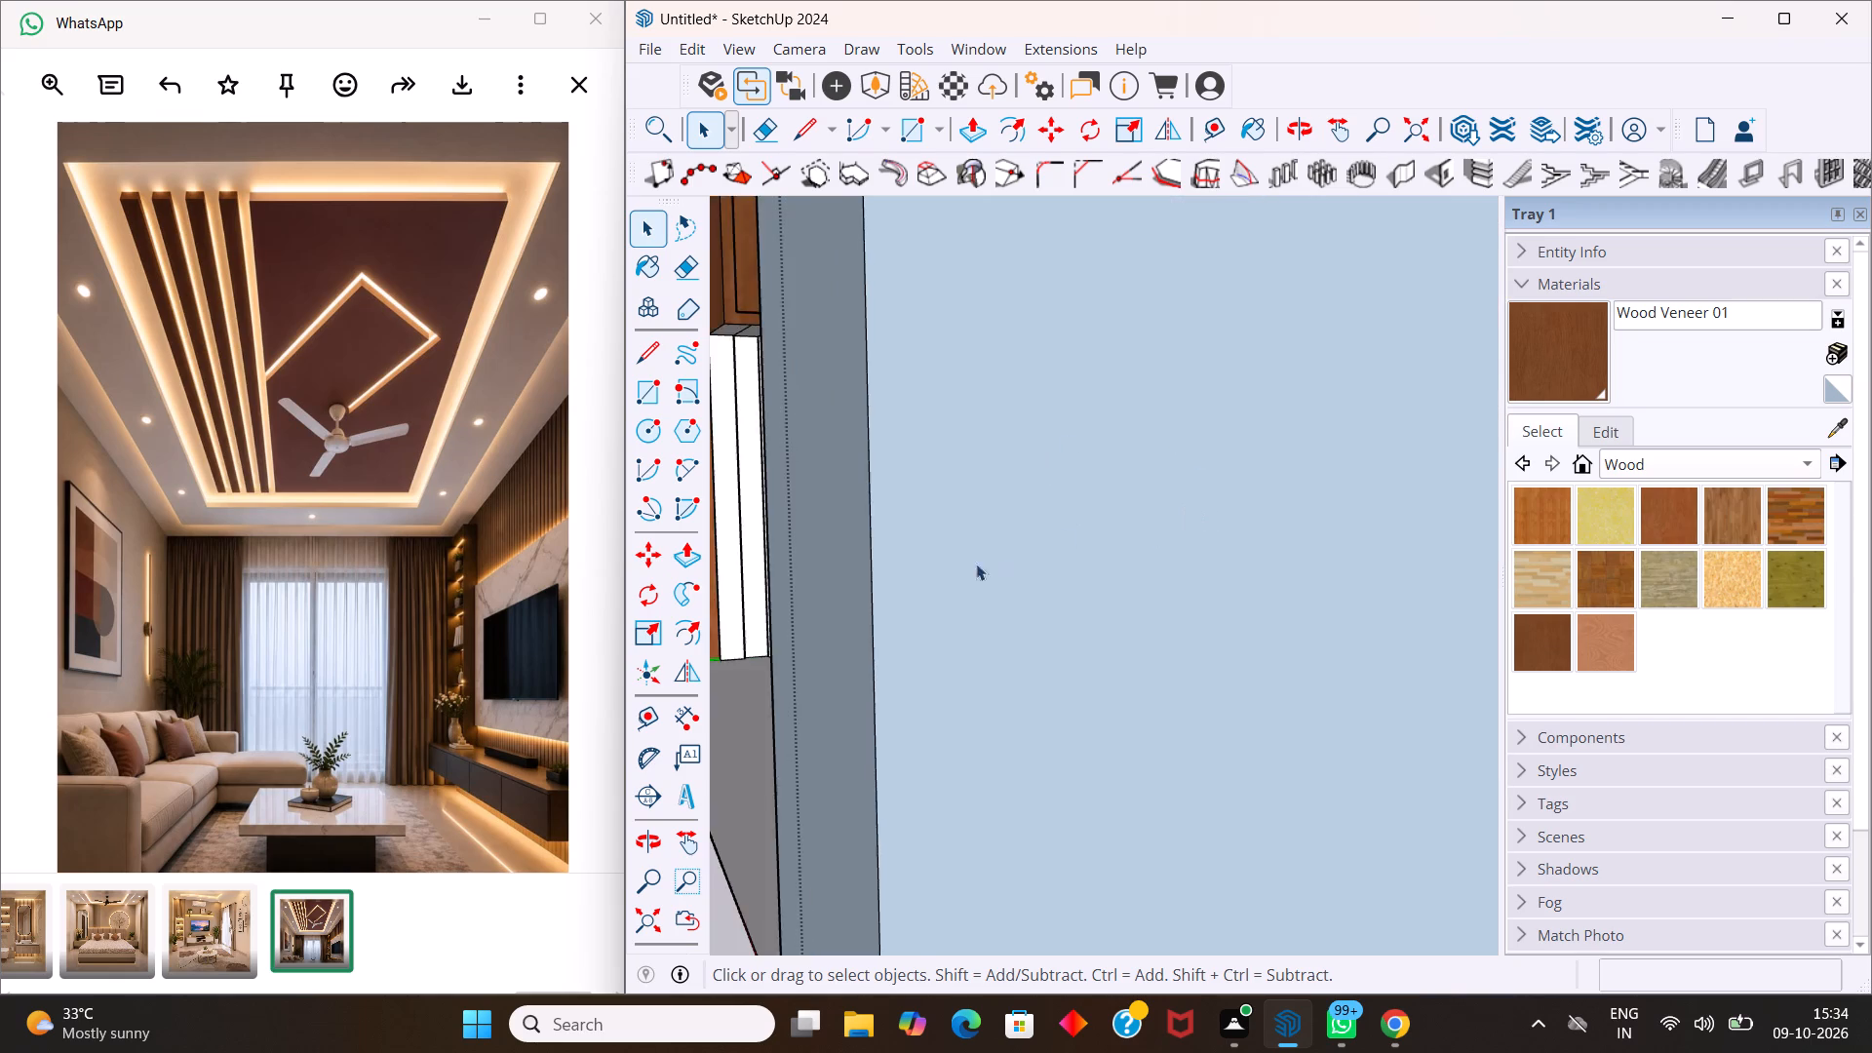
scroll(976, 564, "down", 8)
Paint the front and both sides of the first white slat beneath the shelf unit, at the corner end, with Wood Veneer 01.
scroll(800, 545, "up", 12)
middle_click_drag(779, 468, 821, 509)
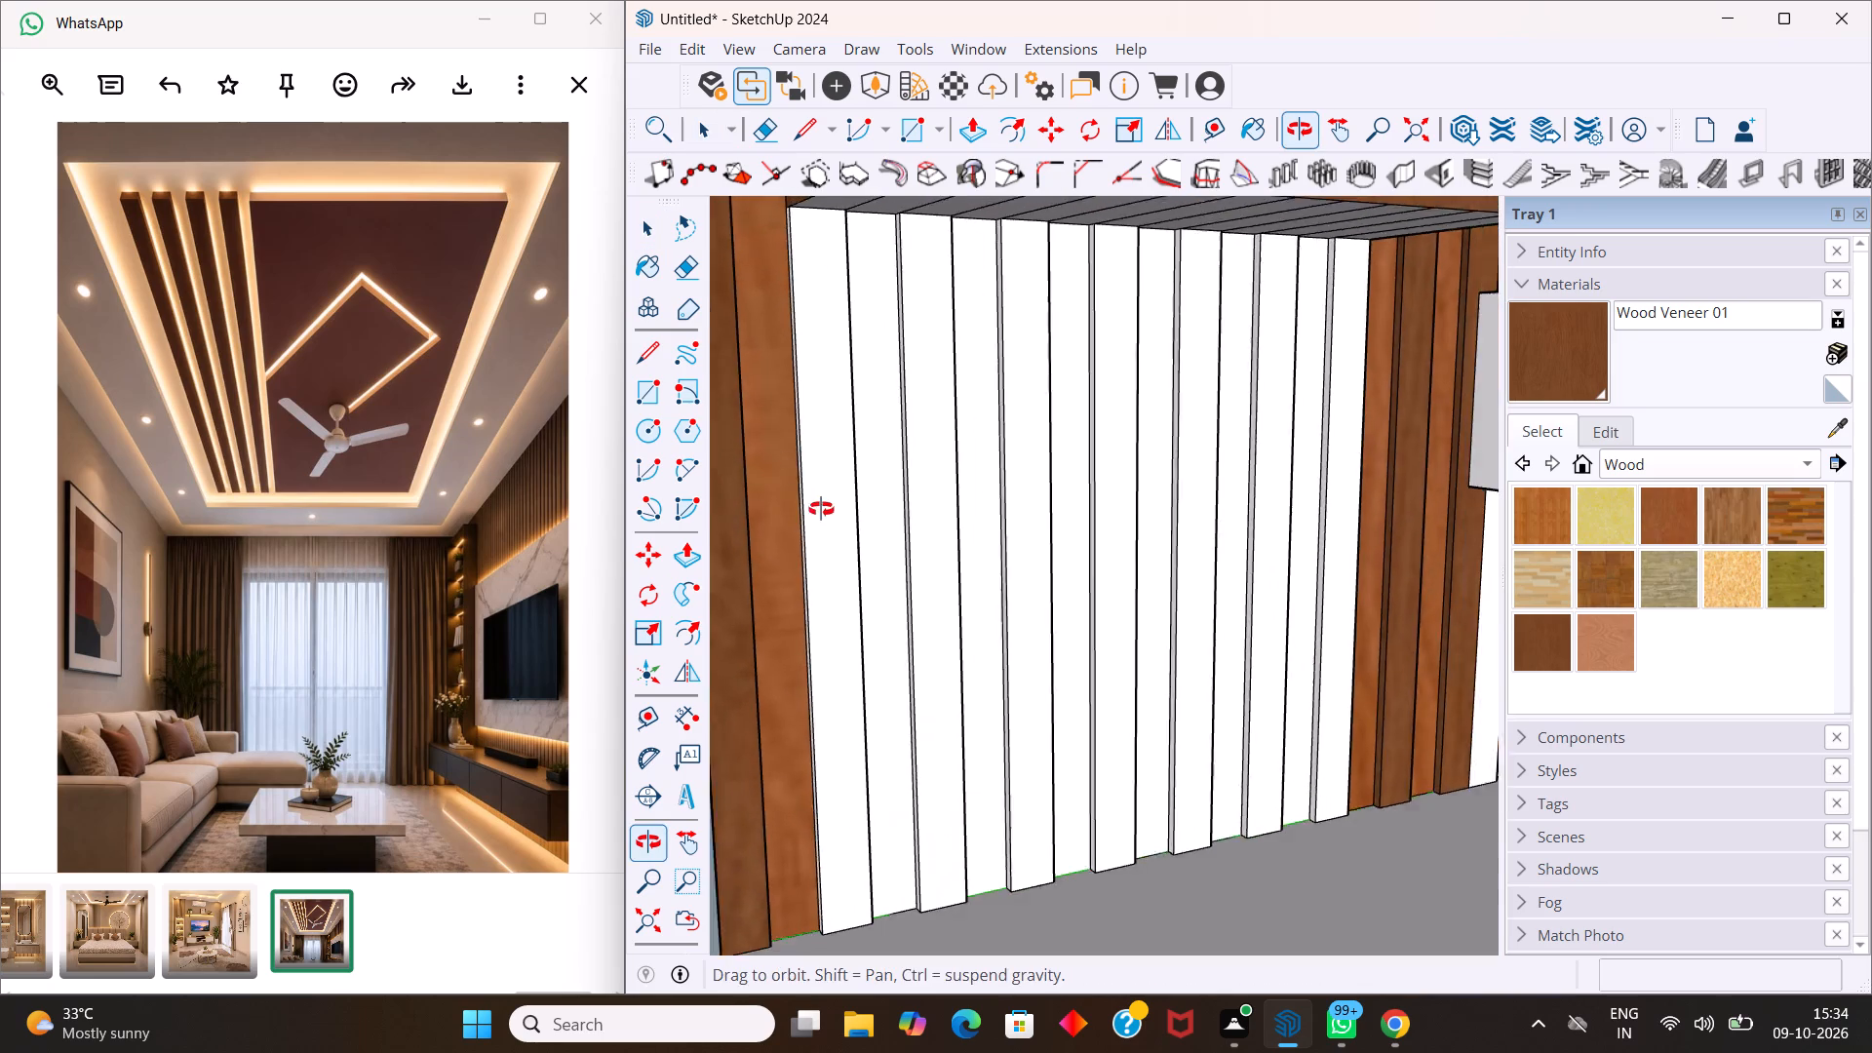
middle_click_drag(821, 509, 828, 517)
middle_click(829, 517)
scroll(882, 522, "up", 5)
left_click(1546, 649)
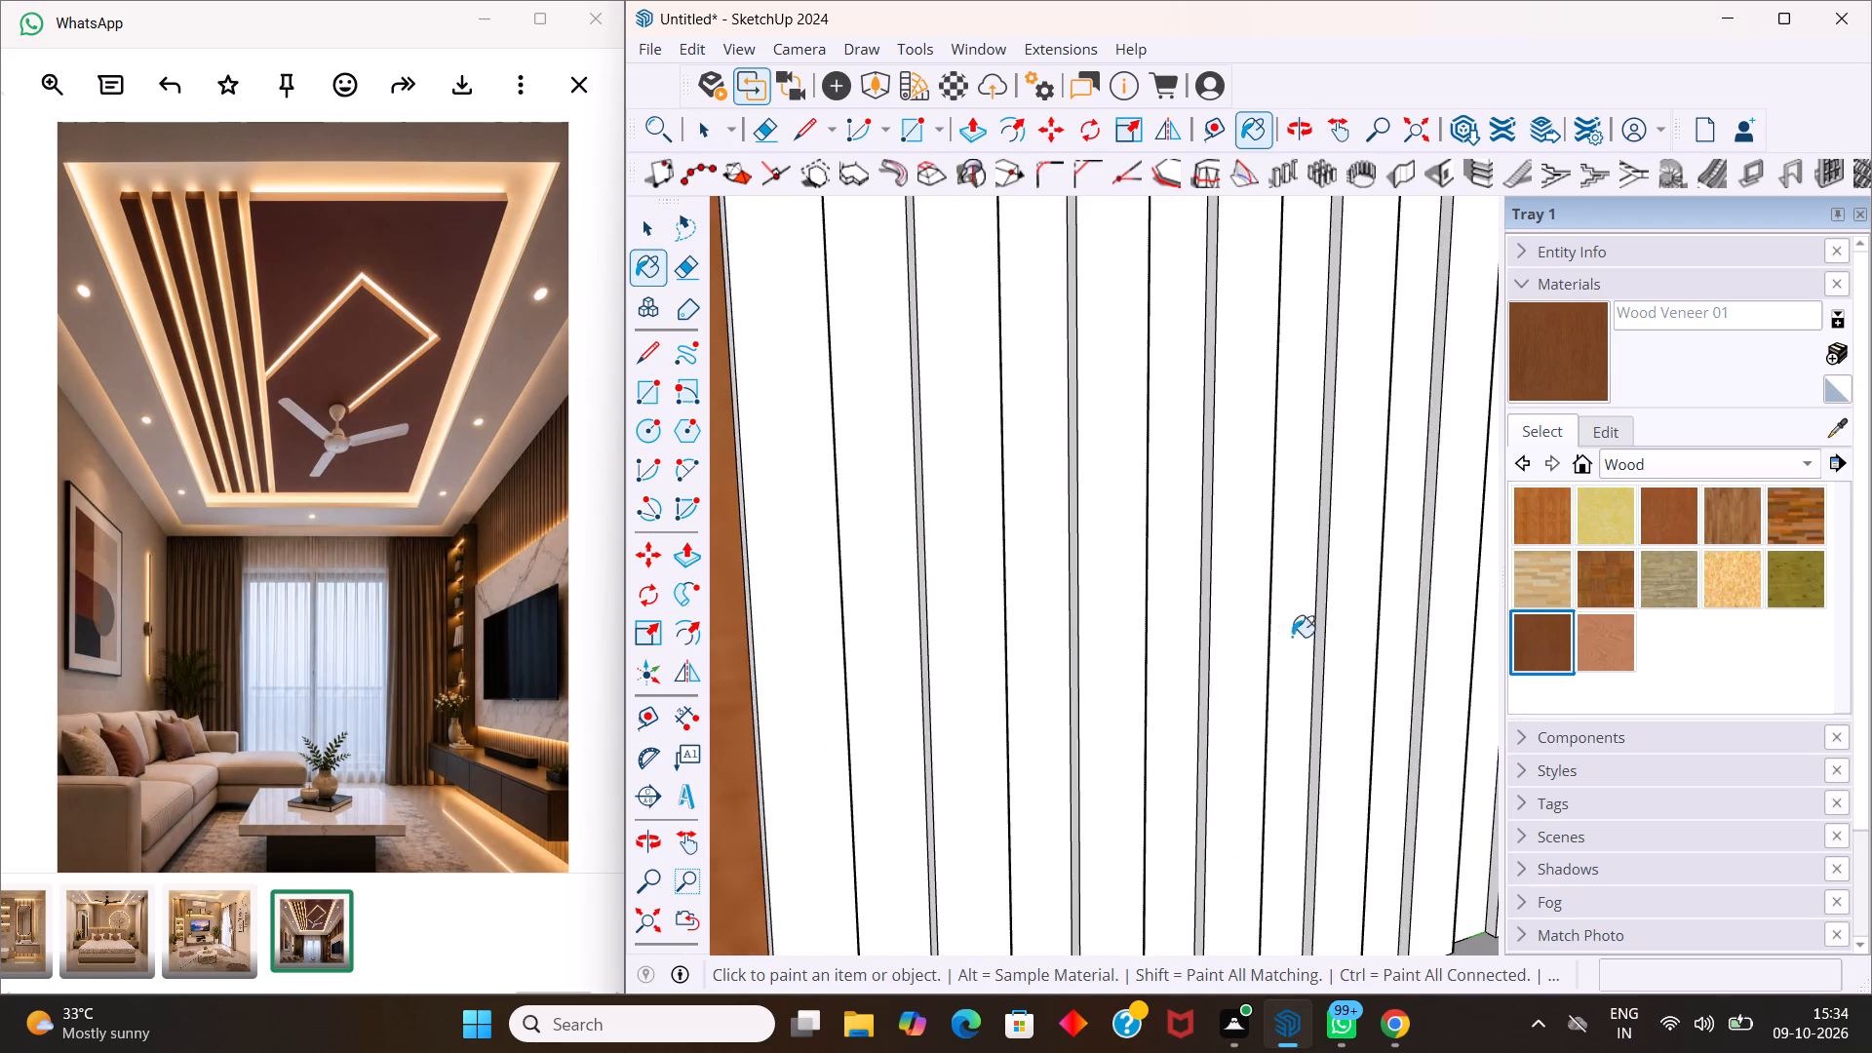
scroll(1280, 633, "down", 6)
scroll(1105, 662, "up", 3)
middle_click_drag(1047, 699, 963, 690)
scroll(989, 690, "up", 4)
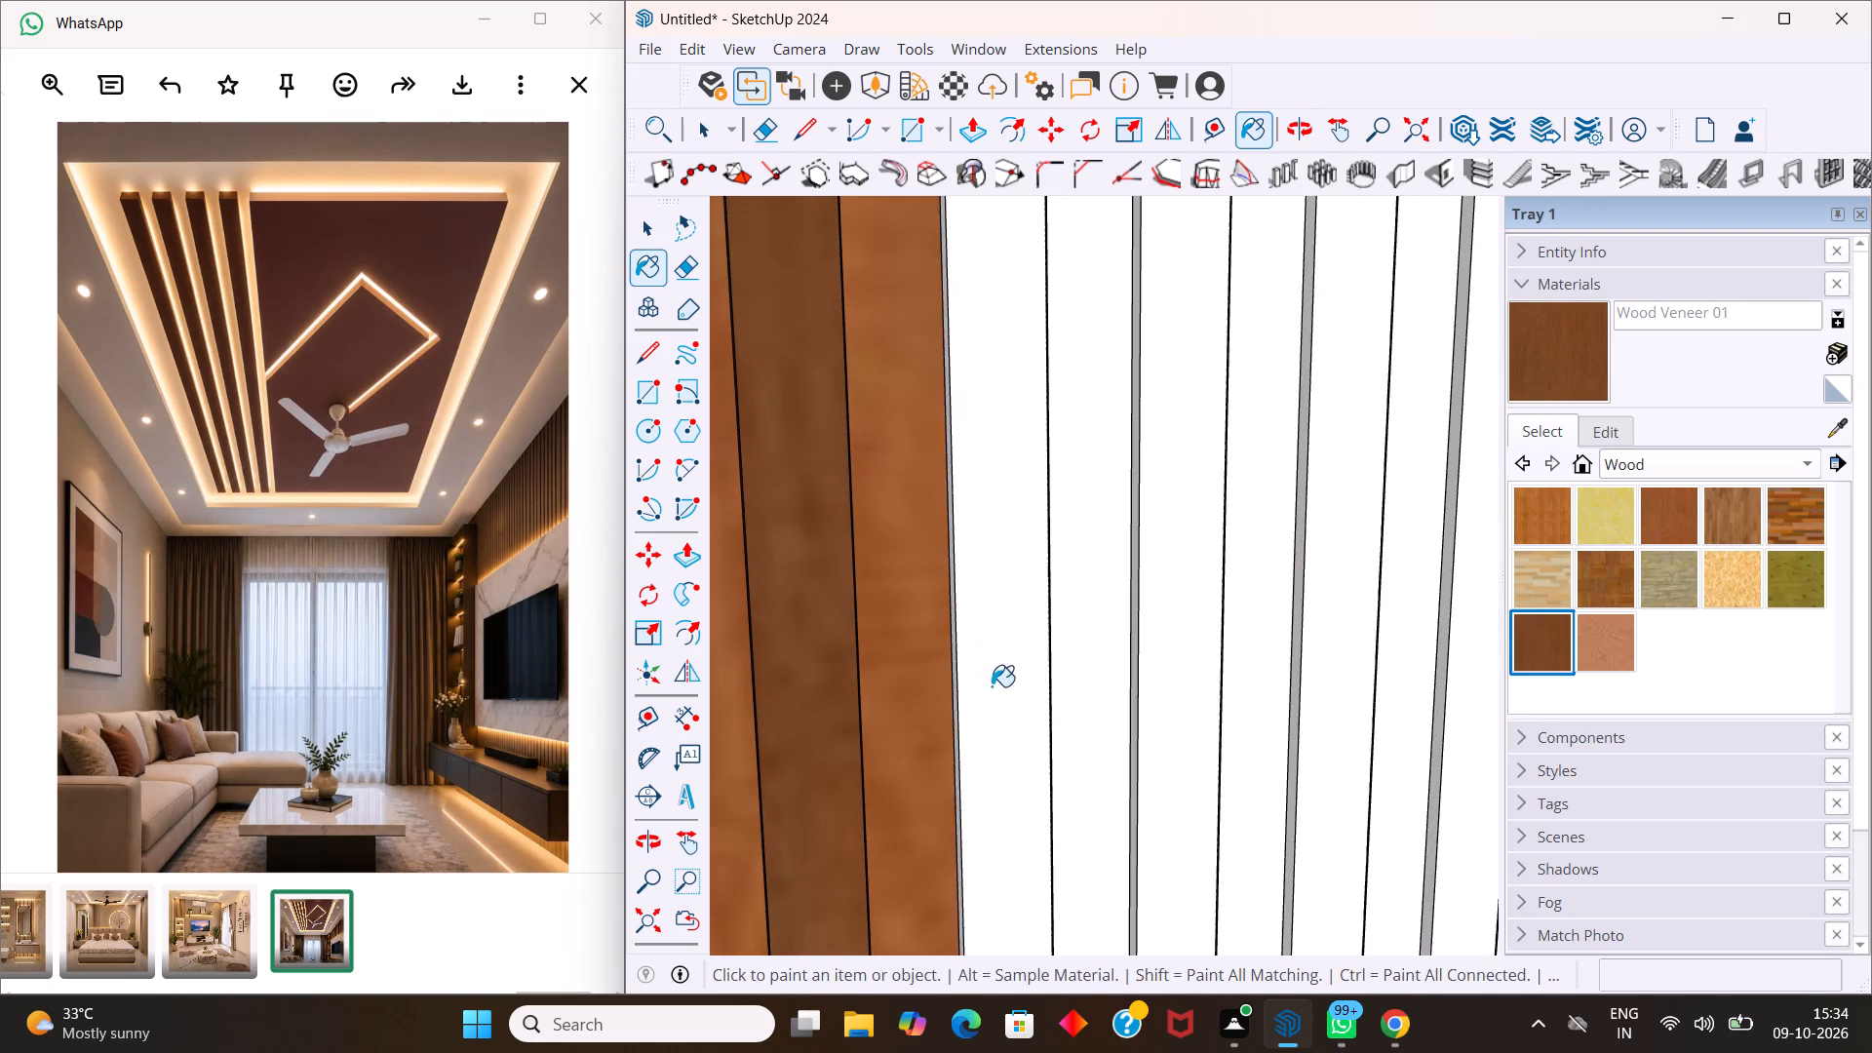
left_click(989, 682)
middle_click_drag(969, 688, 1023, 718)
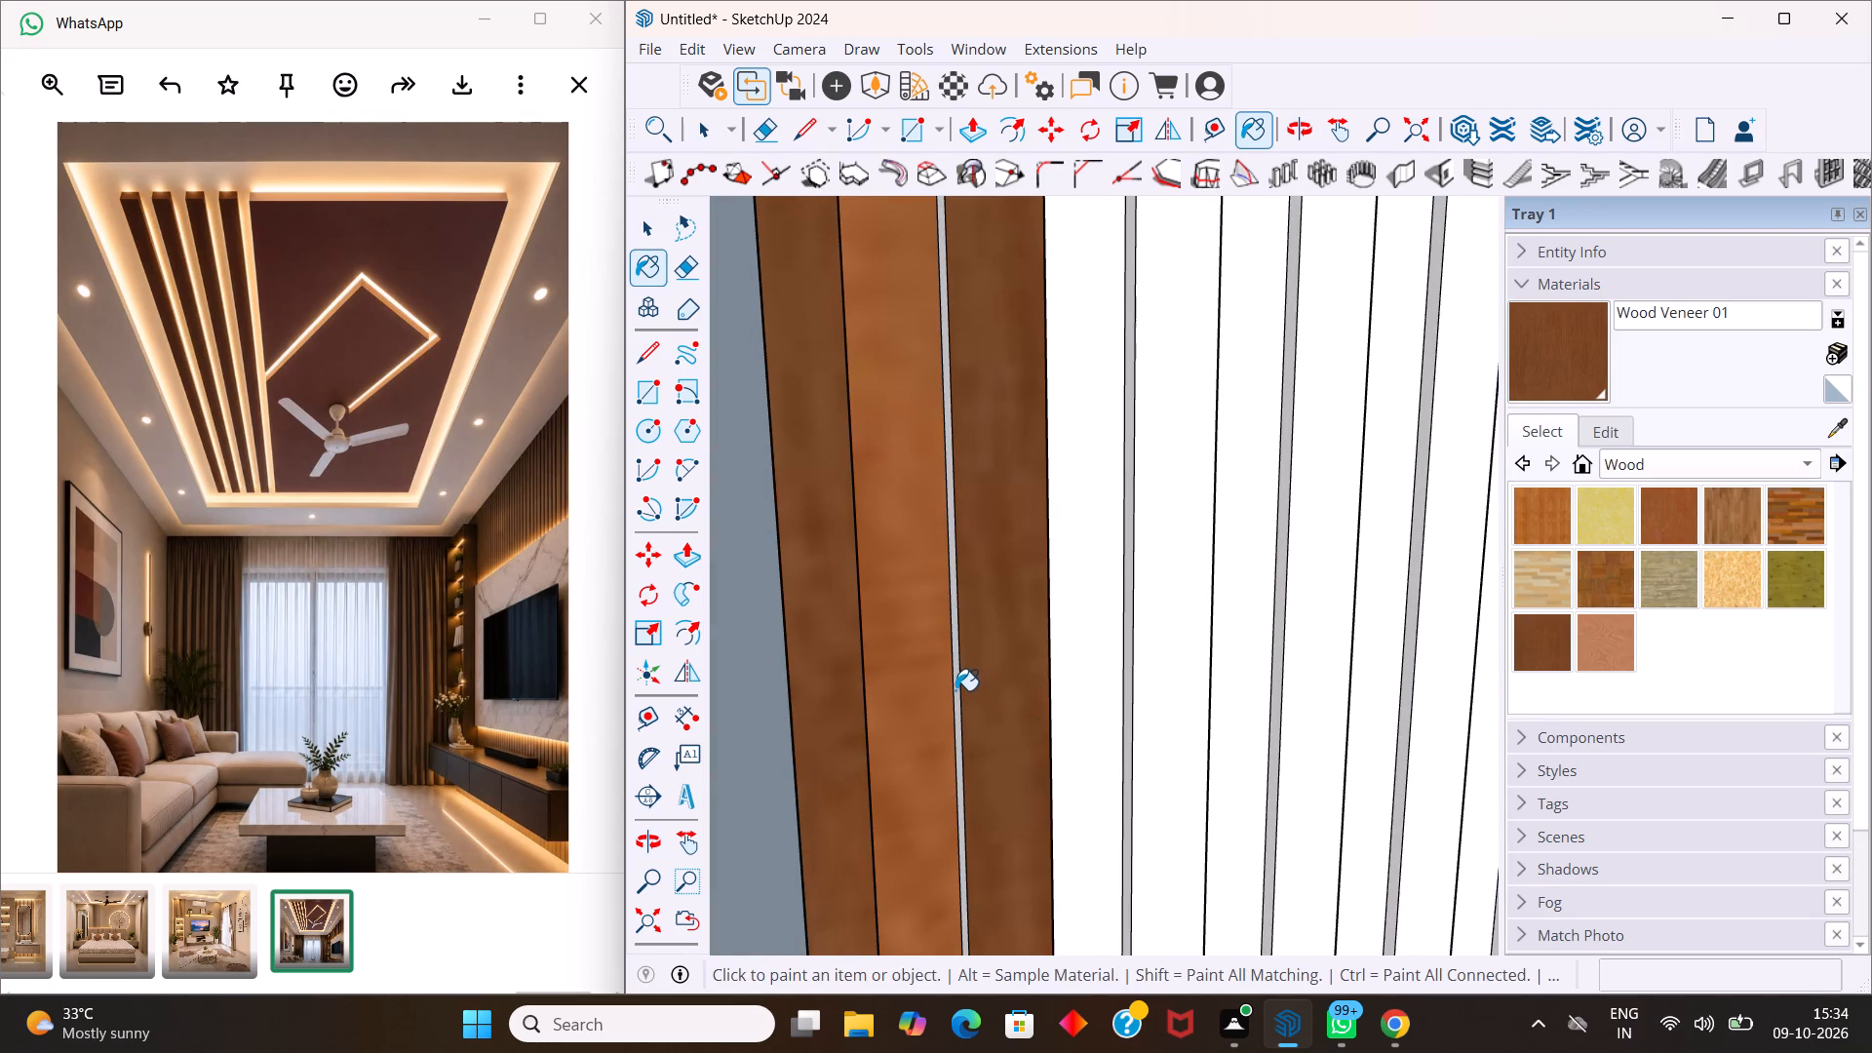
left_click(954, 688)
left_click(959, 690)
middle_click_drag(980, 702, 1024, 722)
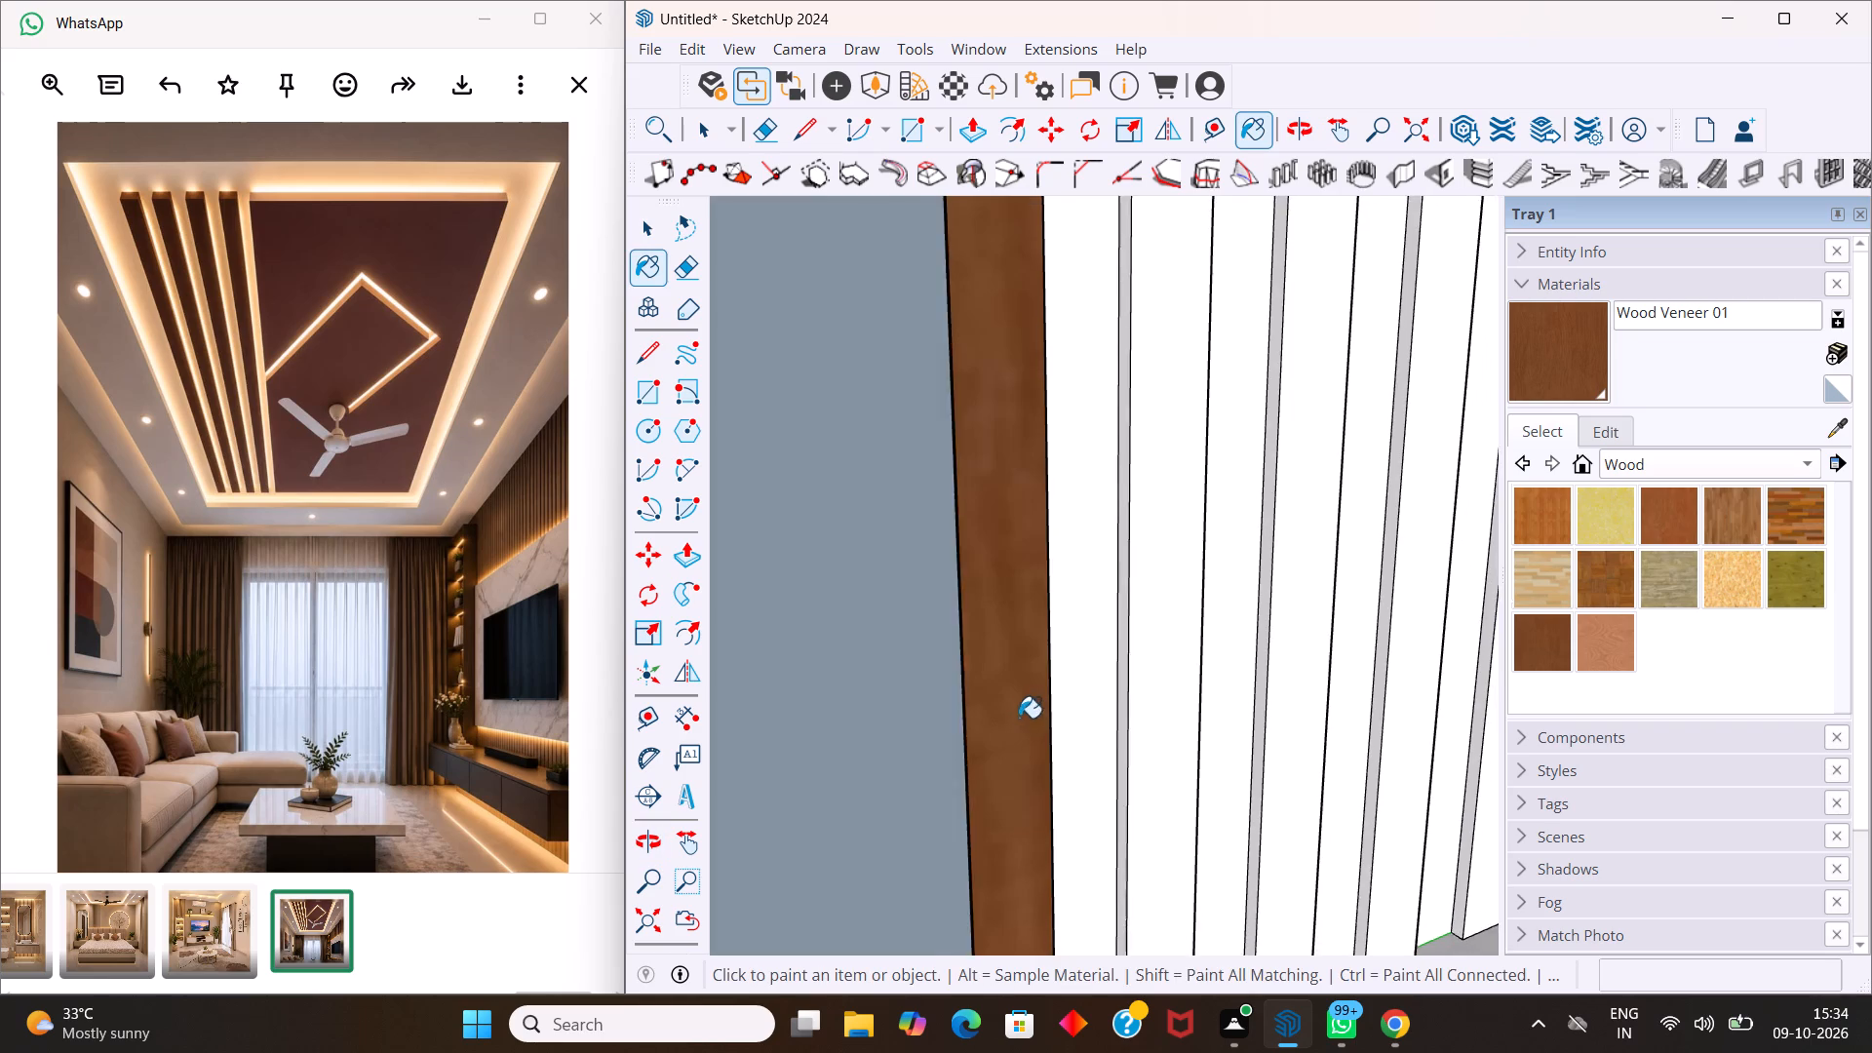
scroll(1018, 717, "up", 7)
left_click(907, 716)
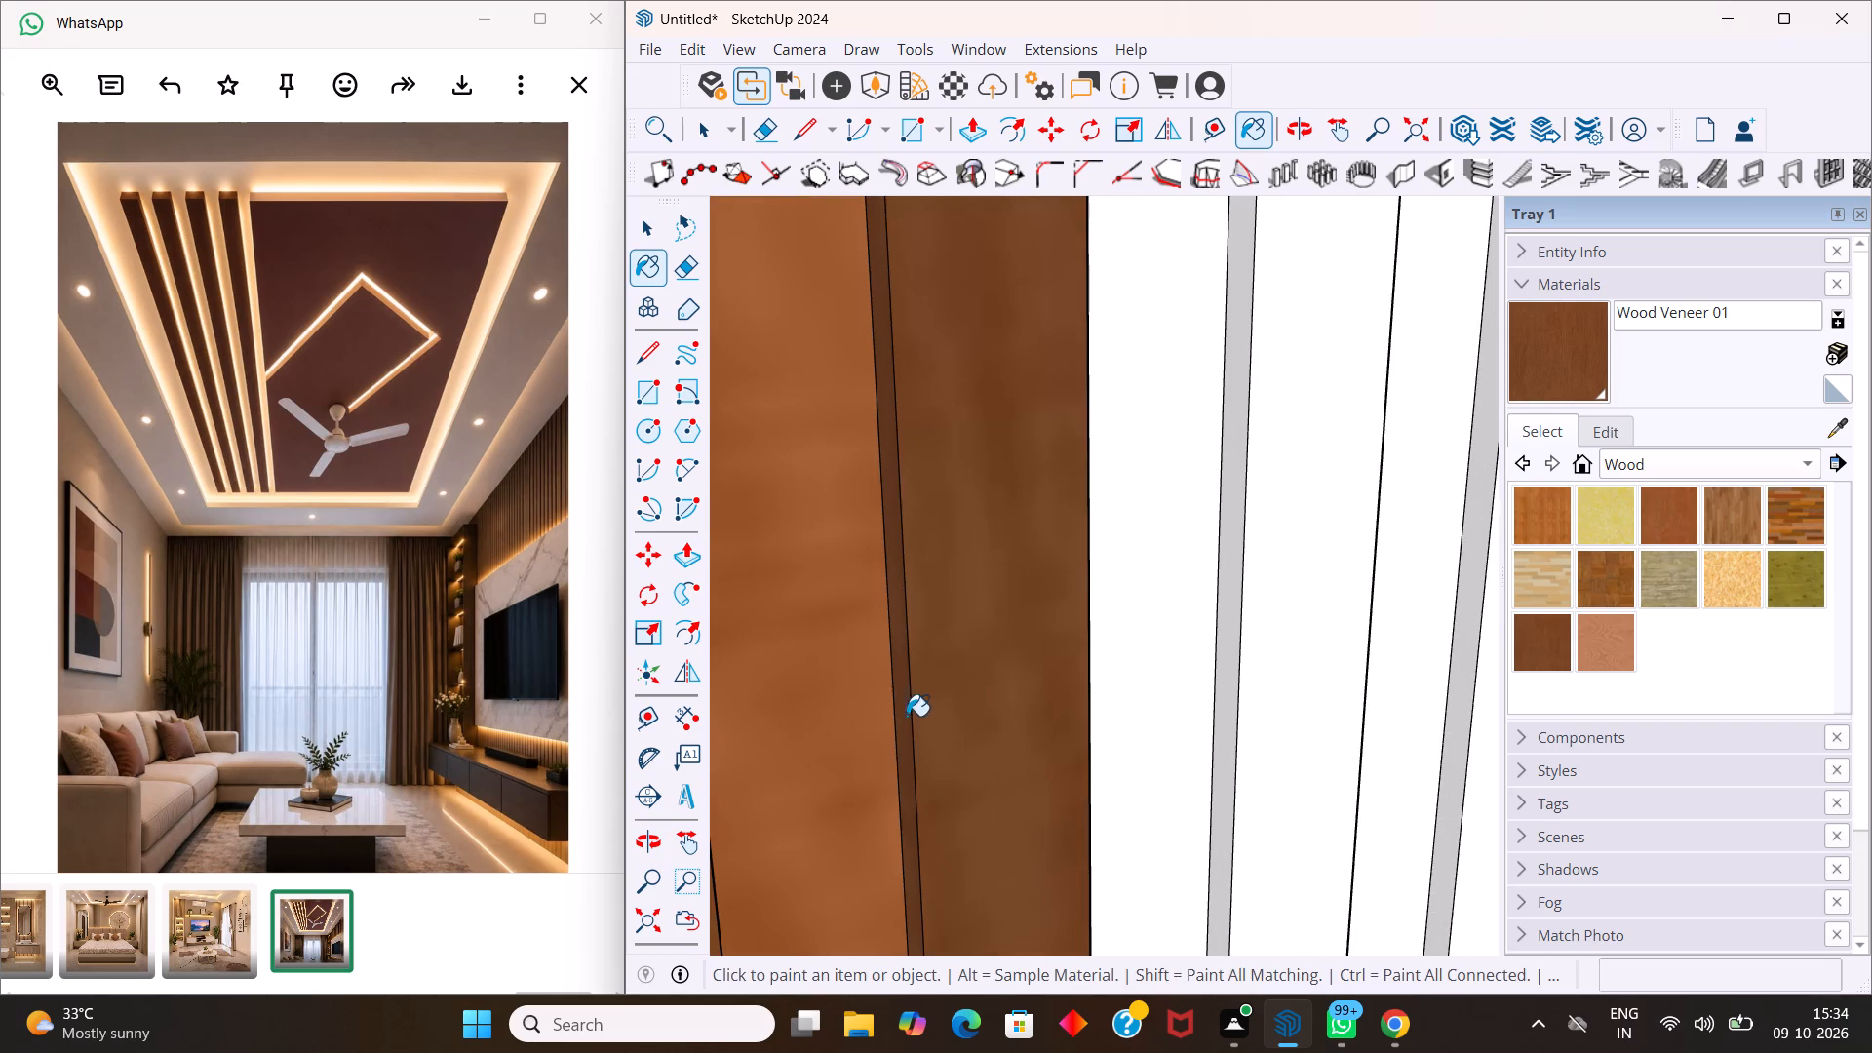
middle_click_drag(1095, 688, 595, 667)
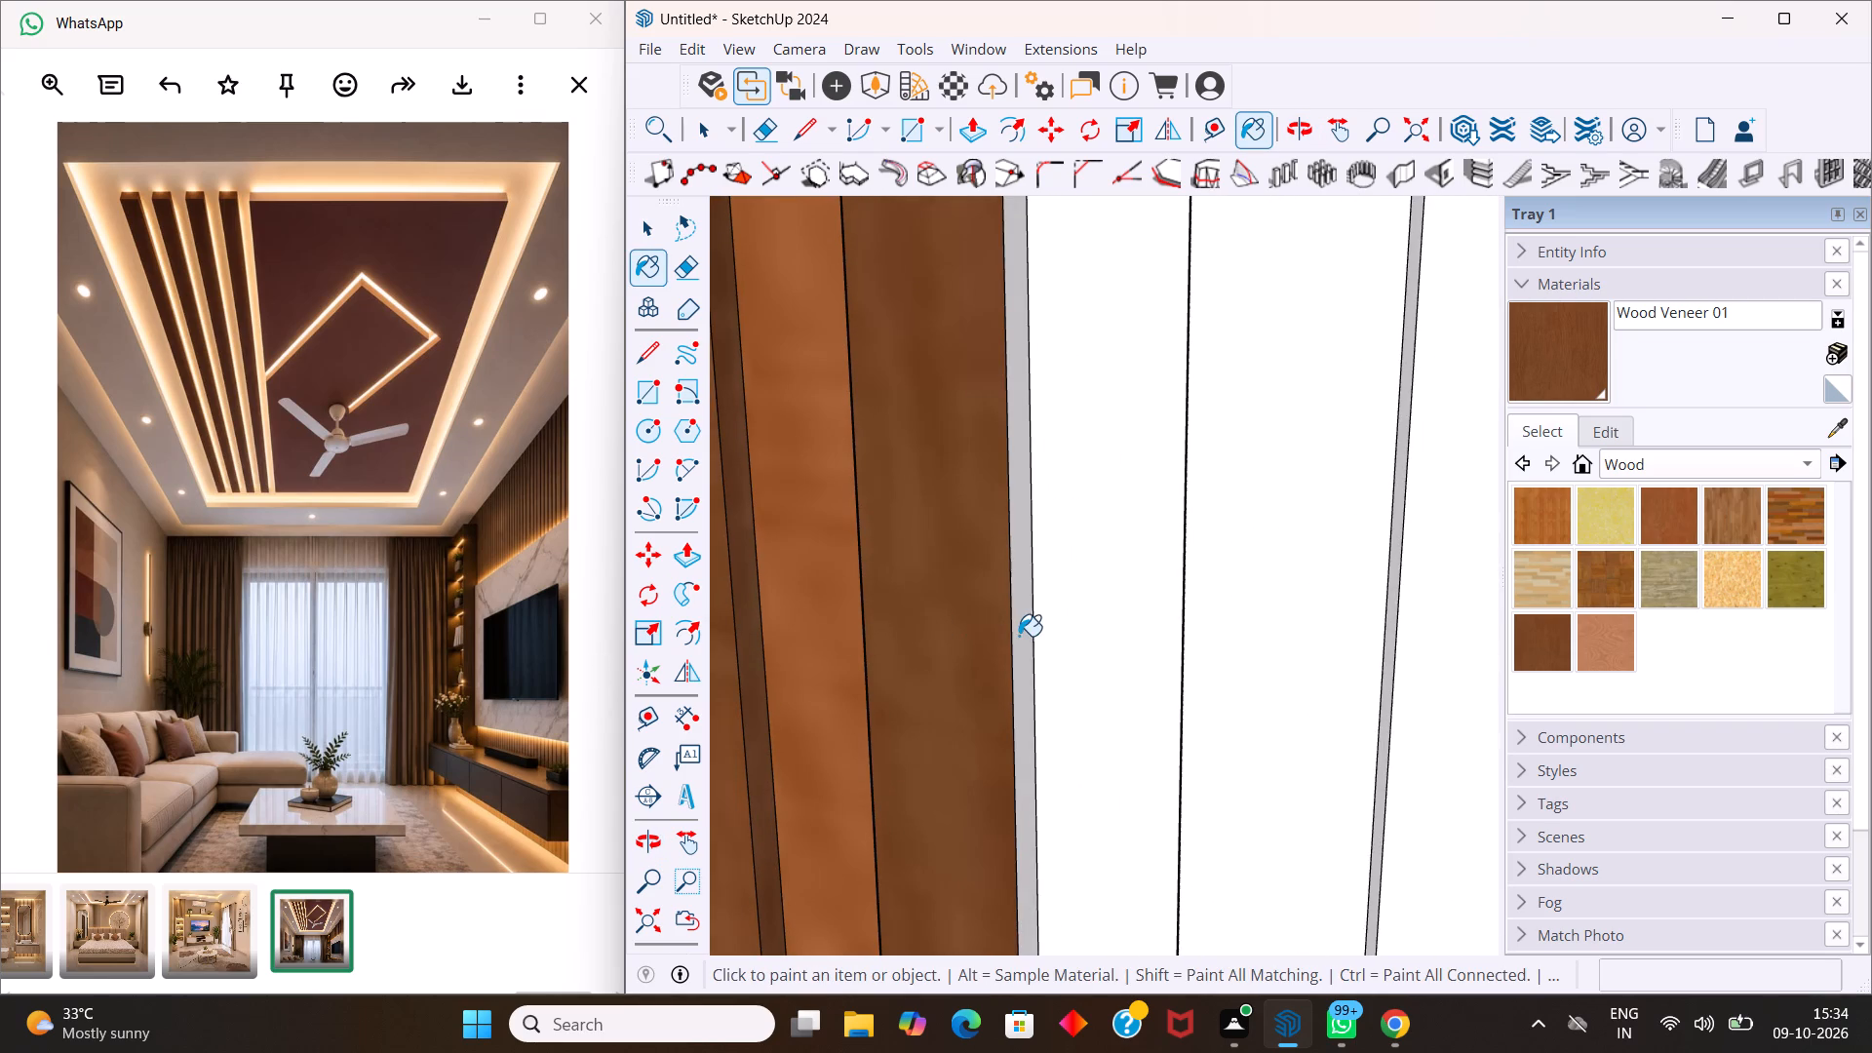
left_click(1019, 636)
Paint the next white slat beneath the shelf unit on its front and both sides, plus the following slat's front, with Wood Veneer 01.
middle_click_drag(1156, 654, 1572, 660)
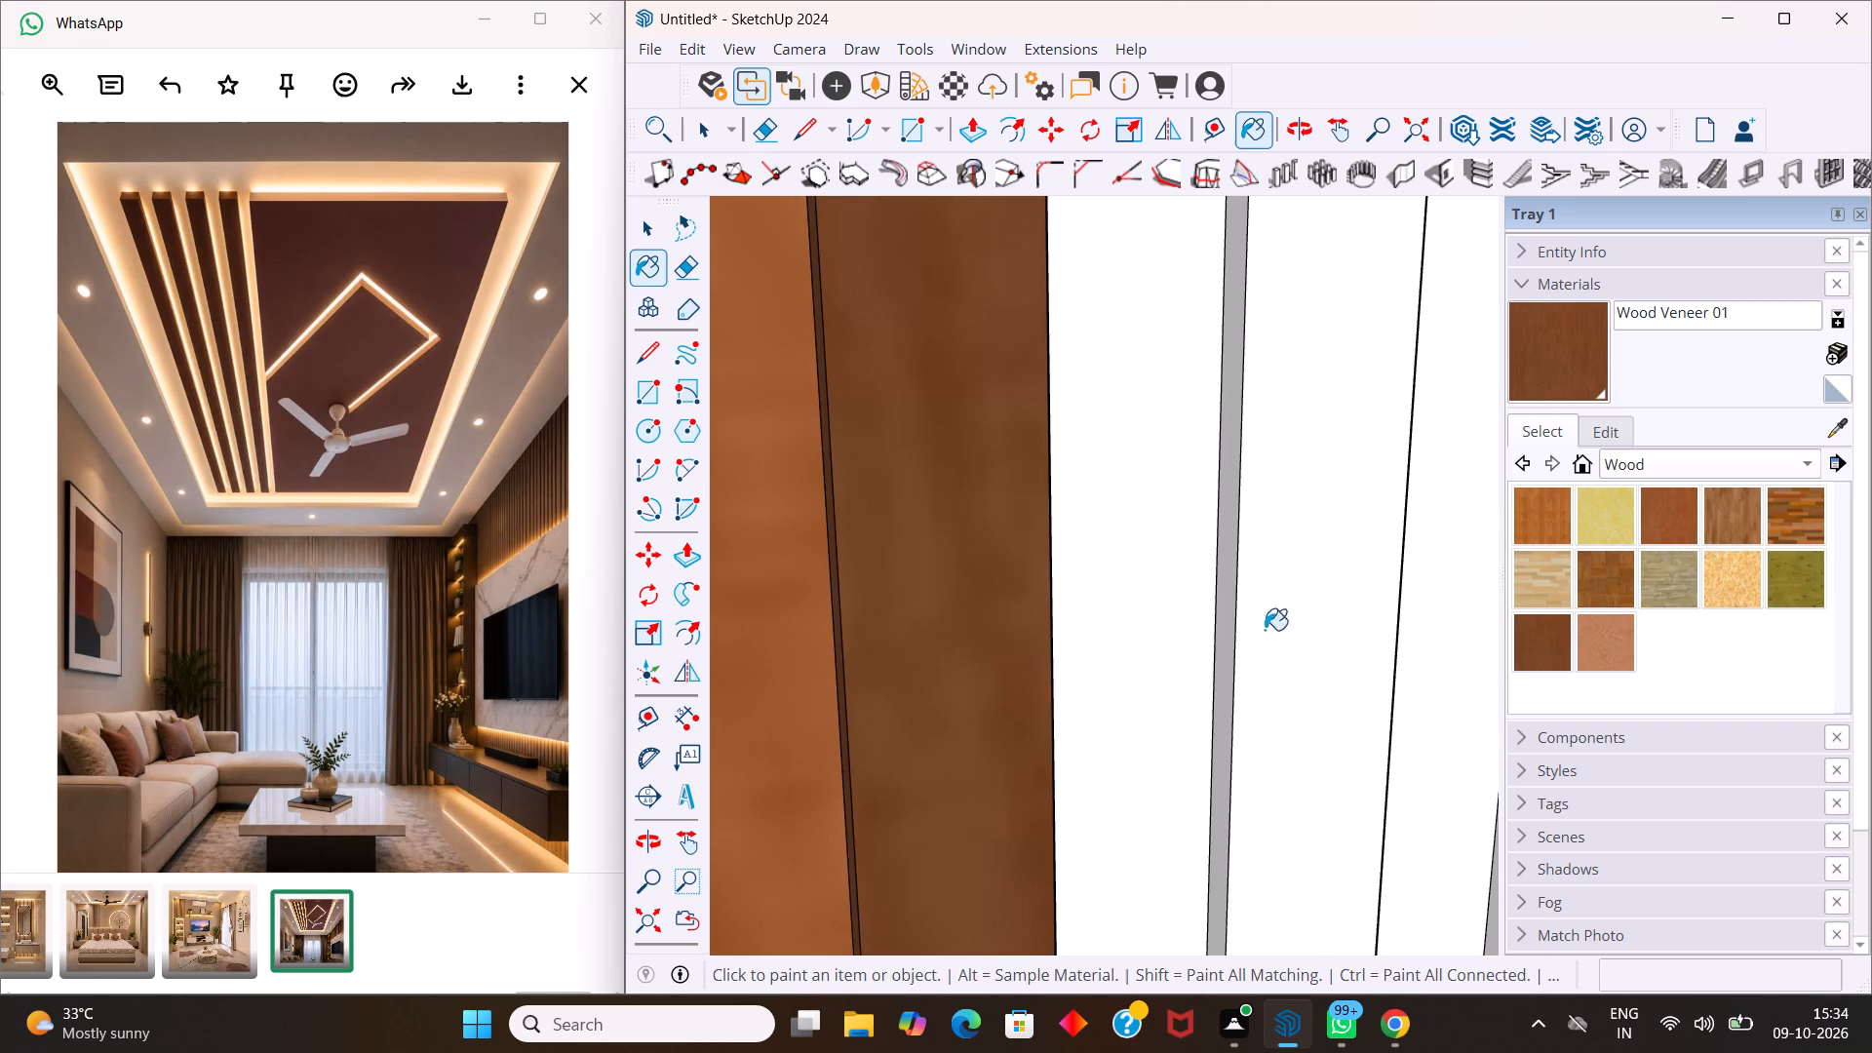
left_click(1229, 637)
left_click(1271, 635)
middle_click_drag(1277, 636, 853, 634)
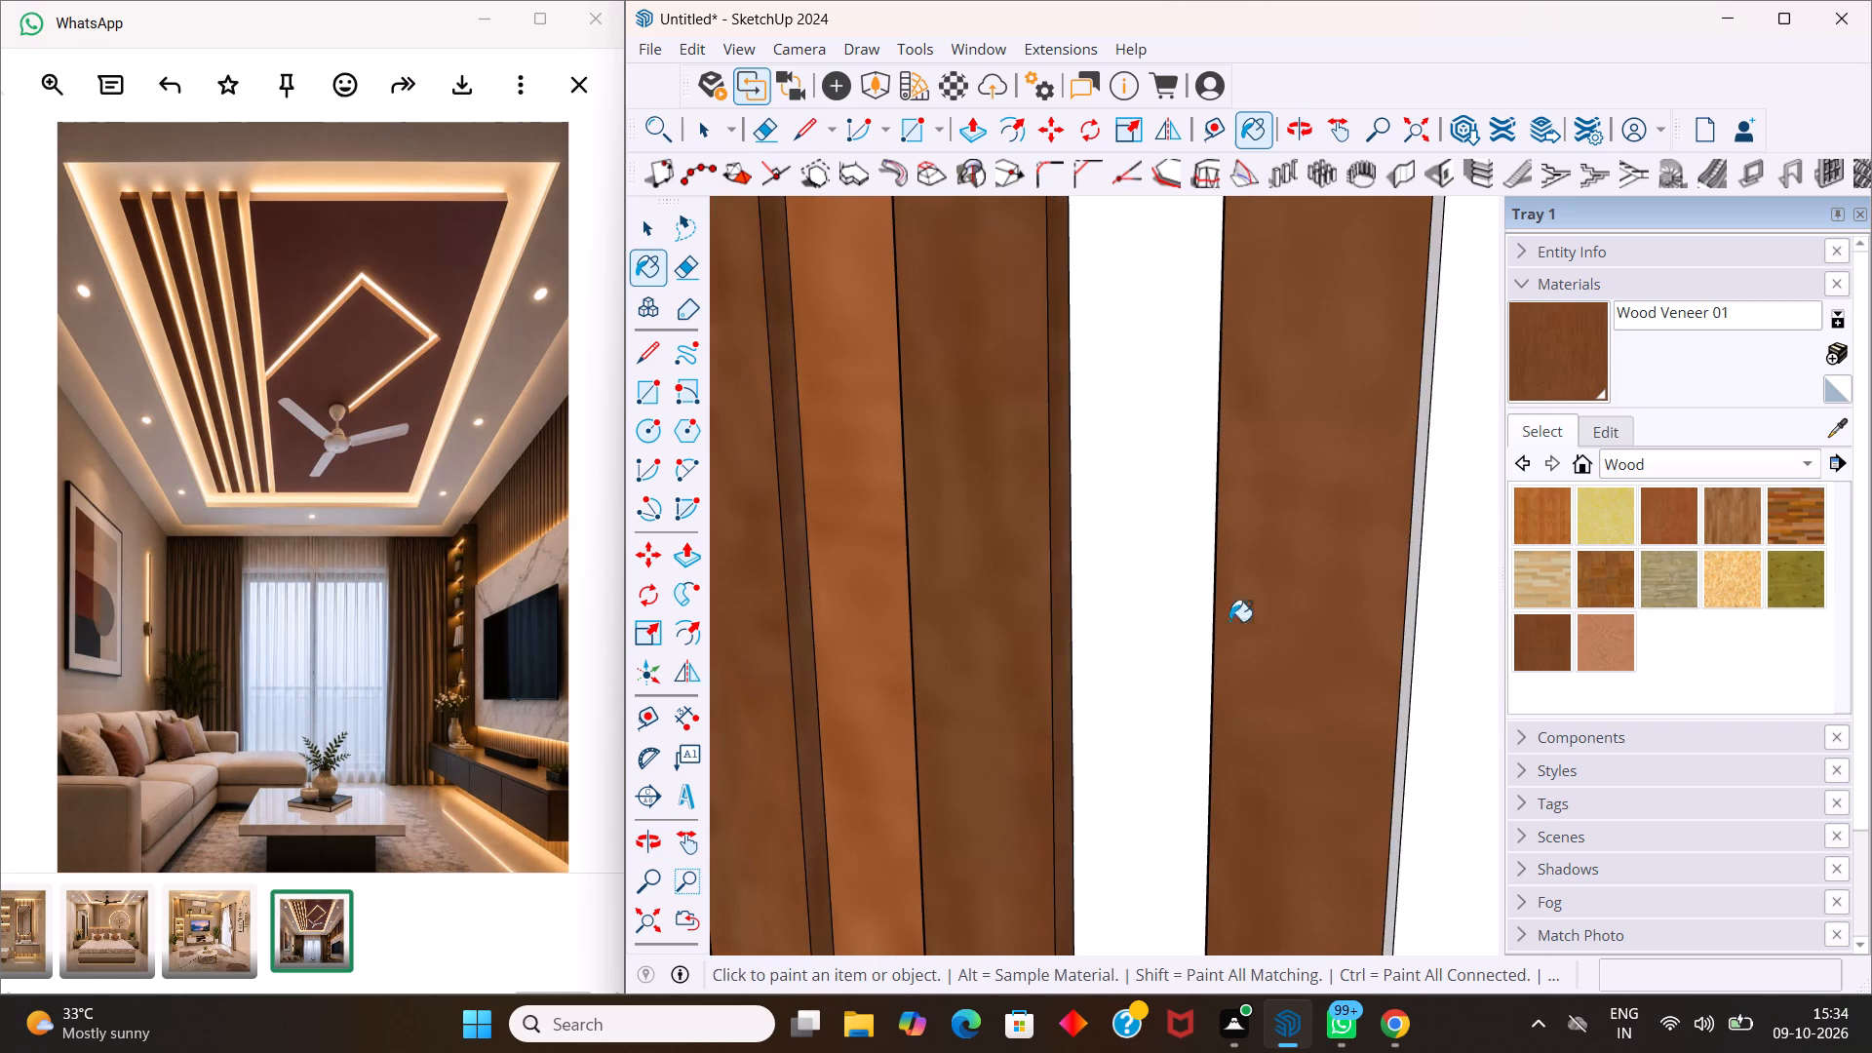
left_click(1408, 600)
scroll(1255, 582, "down", 8)
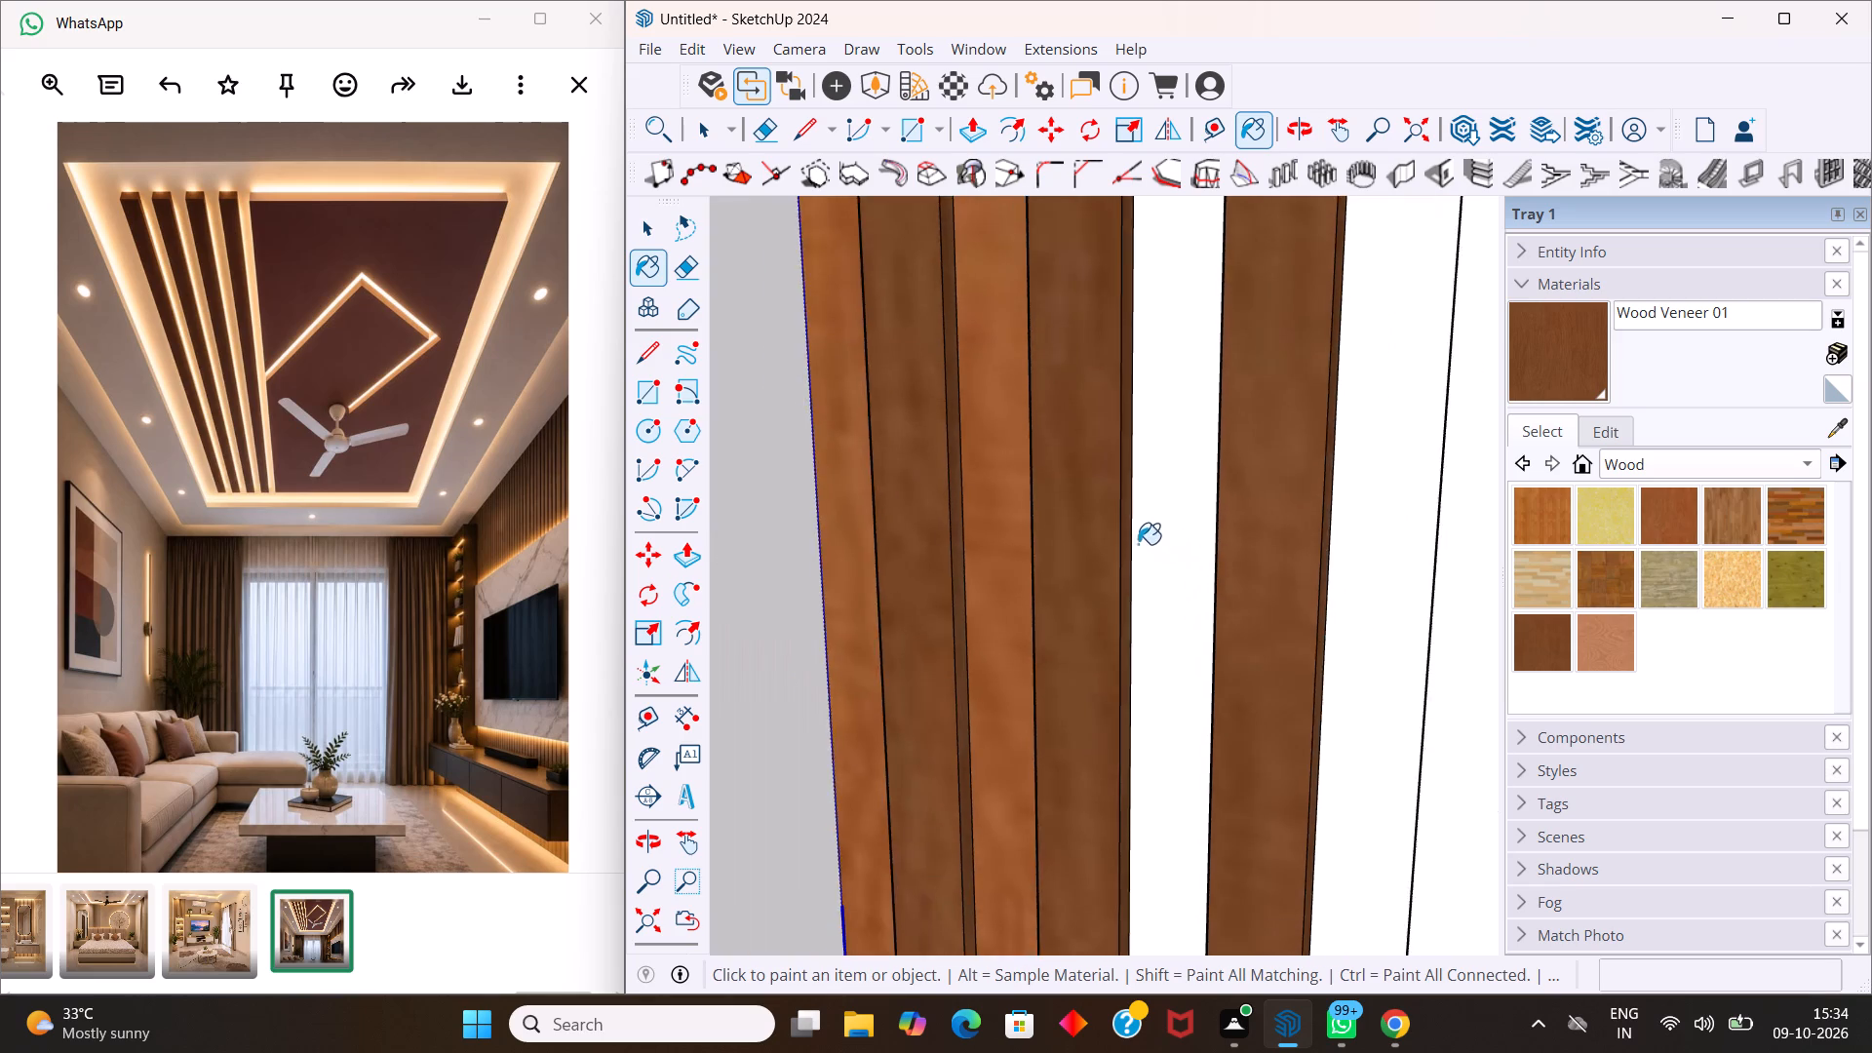
scroll(1138, 544, "down", 3)
left_click(1351, 604)
Paint the fronts and exposed sides of the remaining white slats beneath the shelf unit with Wood Veneer 01, including the partly painted slat's side.
scroll(1370, 613, "up", 4)
middle_click_drag(1387, 601, 1066, 517)
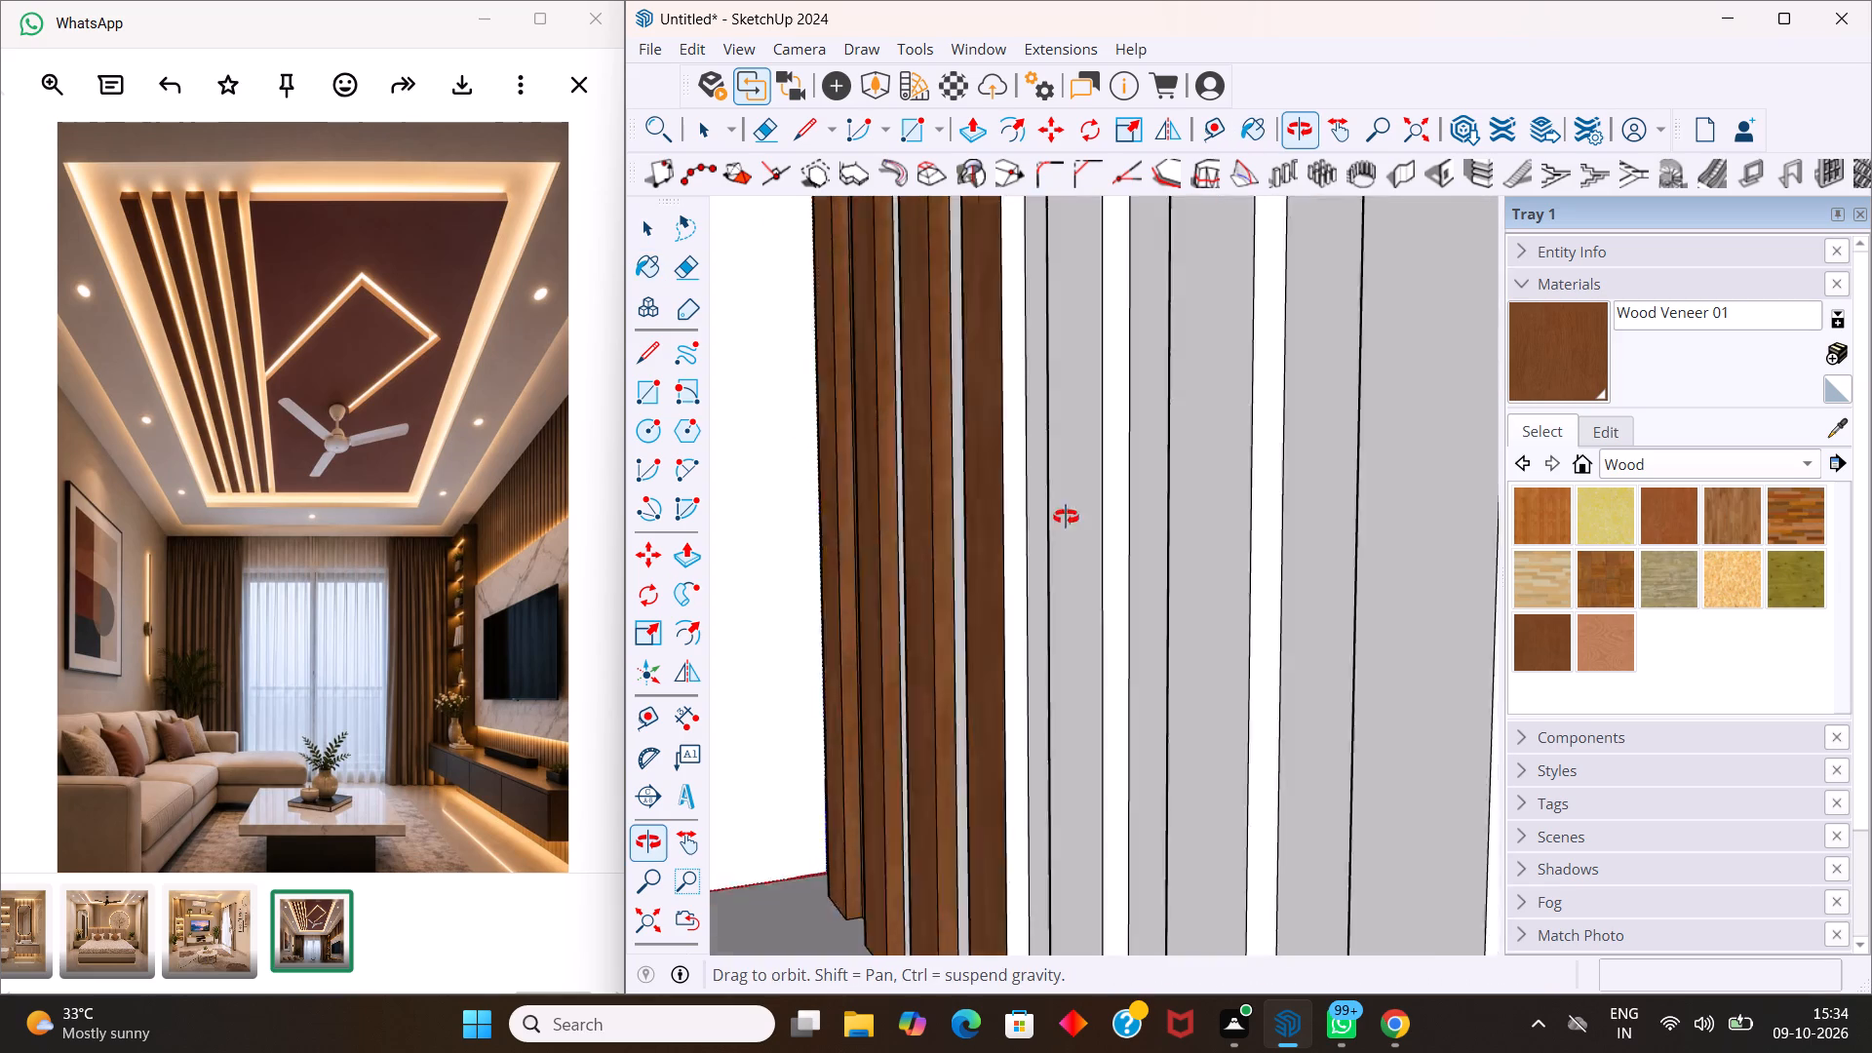
middle_click_drag(1066, 517, 1058, 499)
scroll(1050, 497, "down", 9)
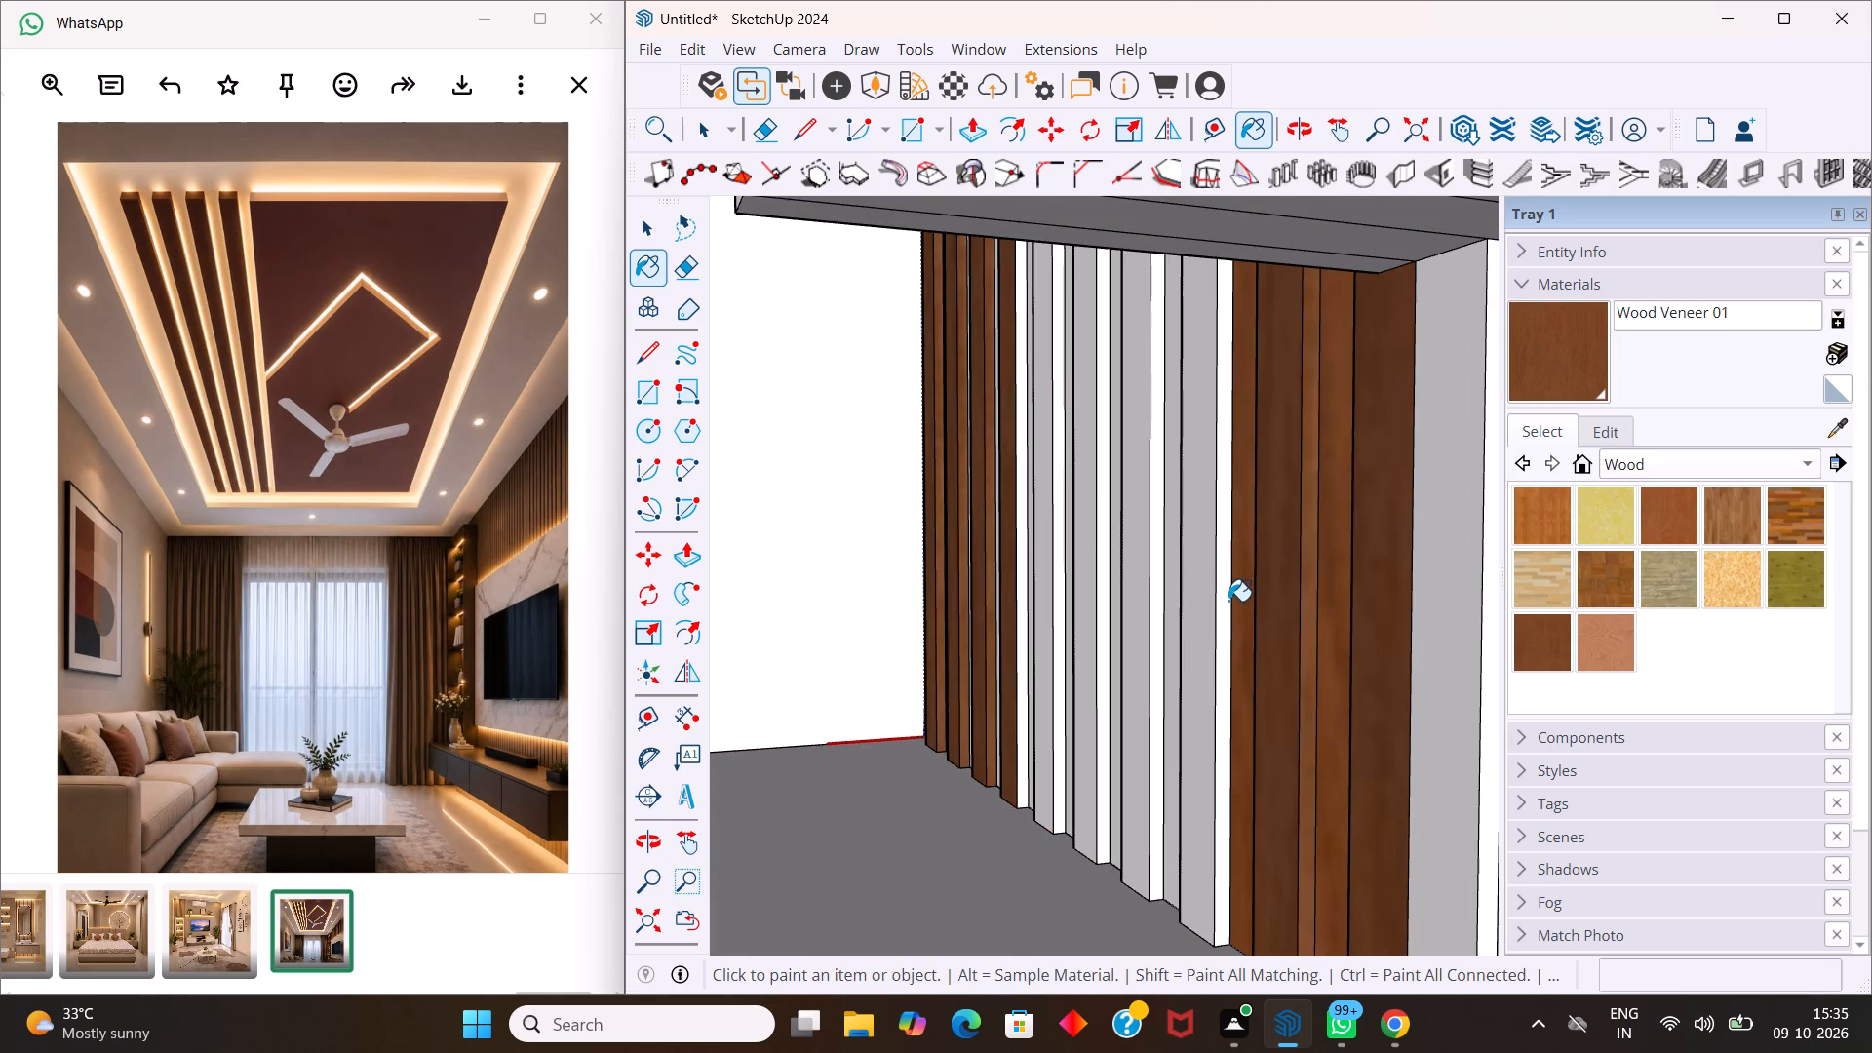
left_click(1228, 601)
left_click(1209, 608)
left_click(1158, 605)
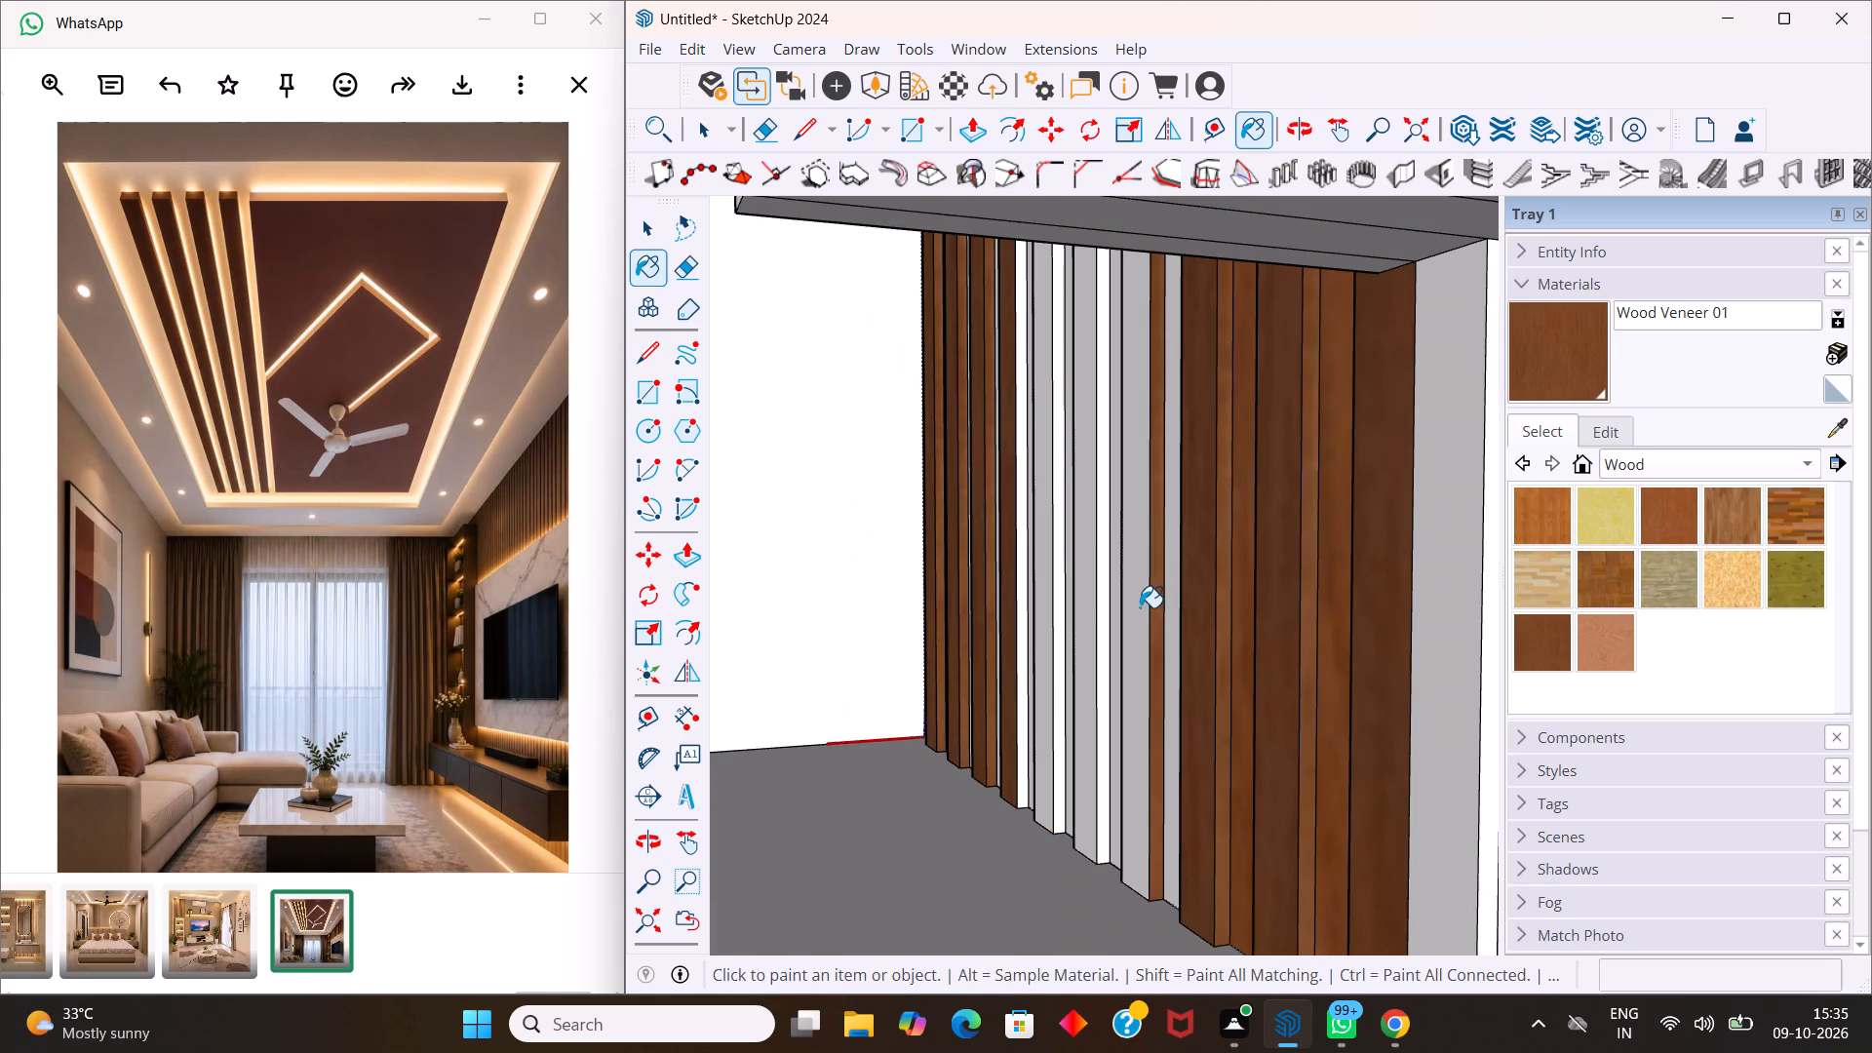
left_click(1140, 607)
left_click(1105, 605)
left_click(1086, 608)
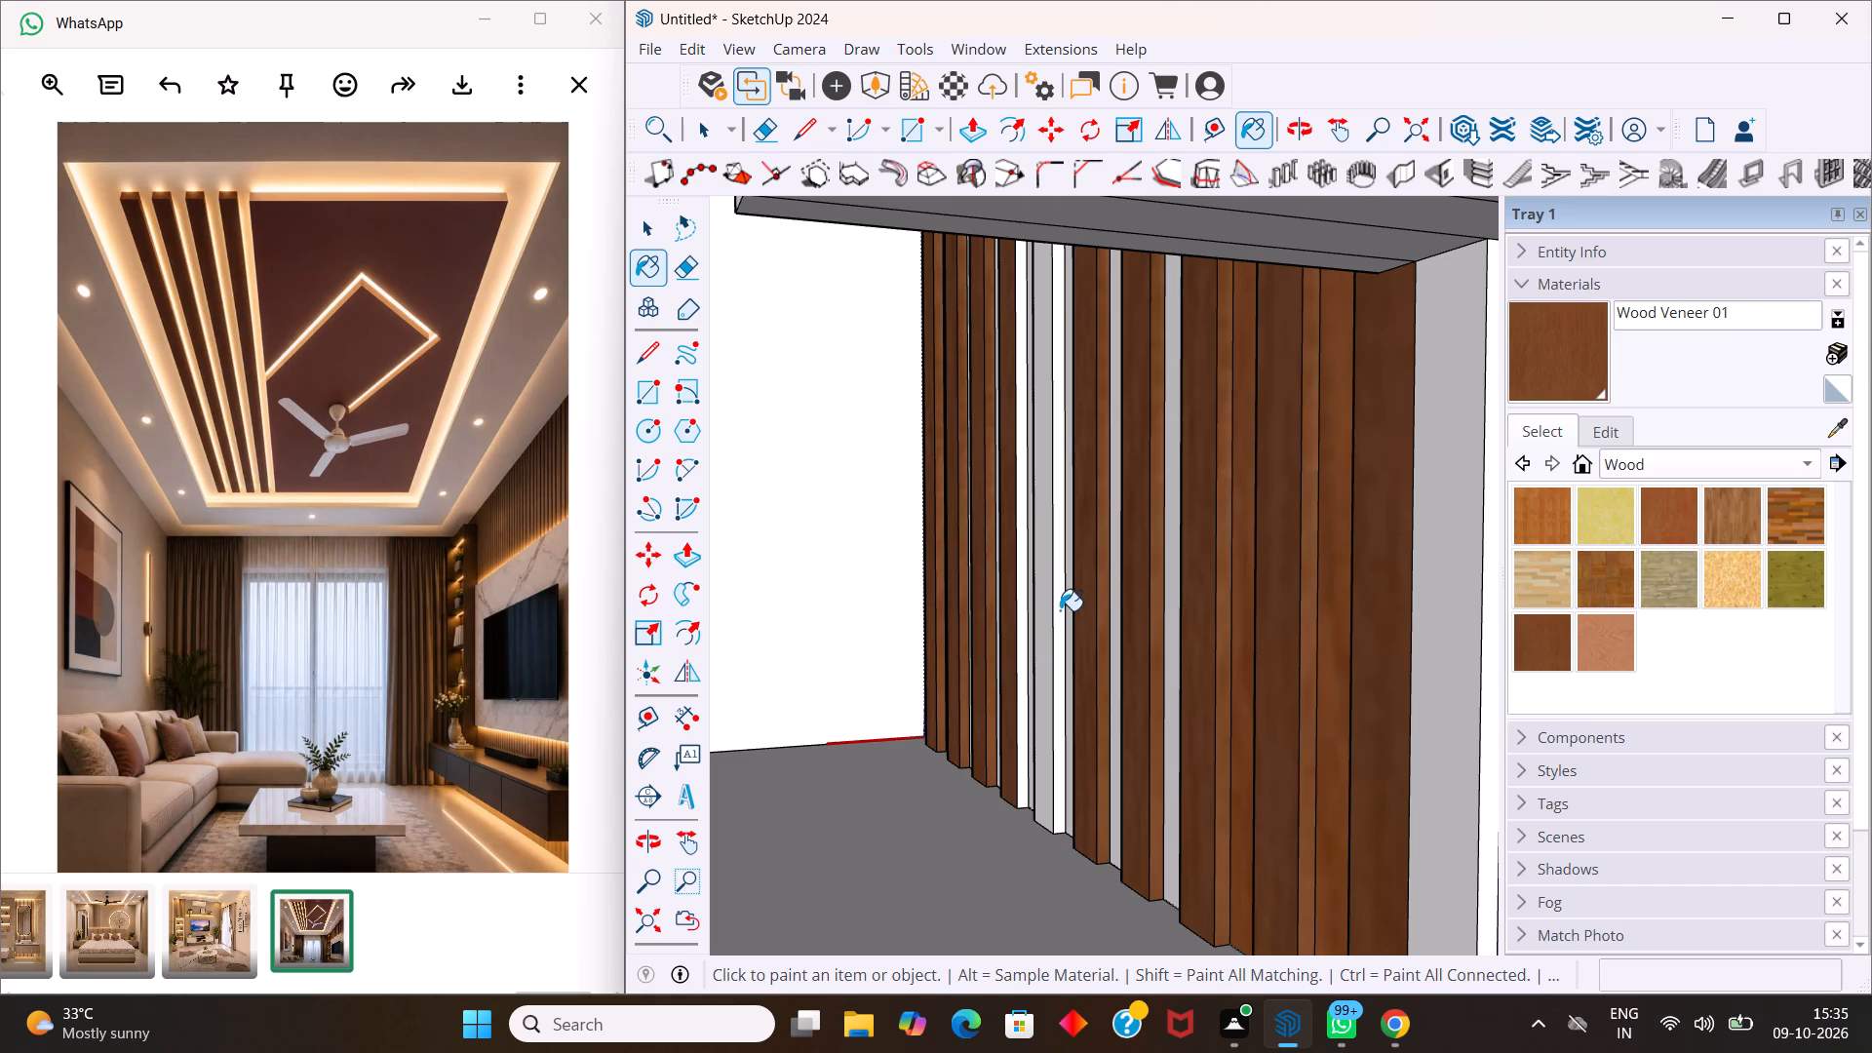
left_click(1060, 610)
left_click(1046, 611)
scroll(1024, 607, "up", 4)
left_click(1021, 604)
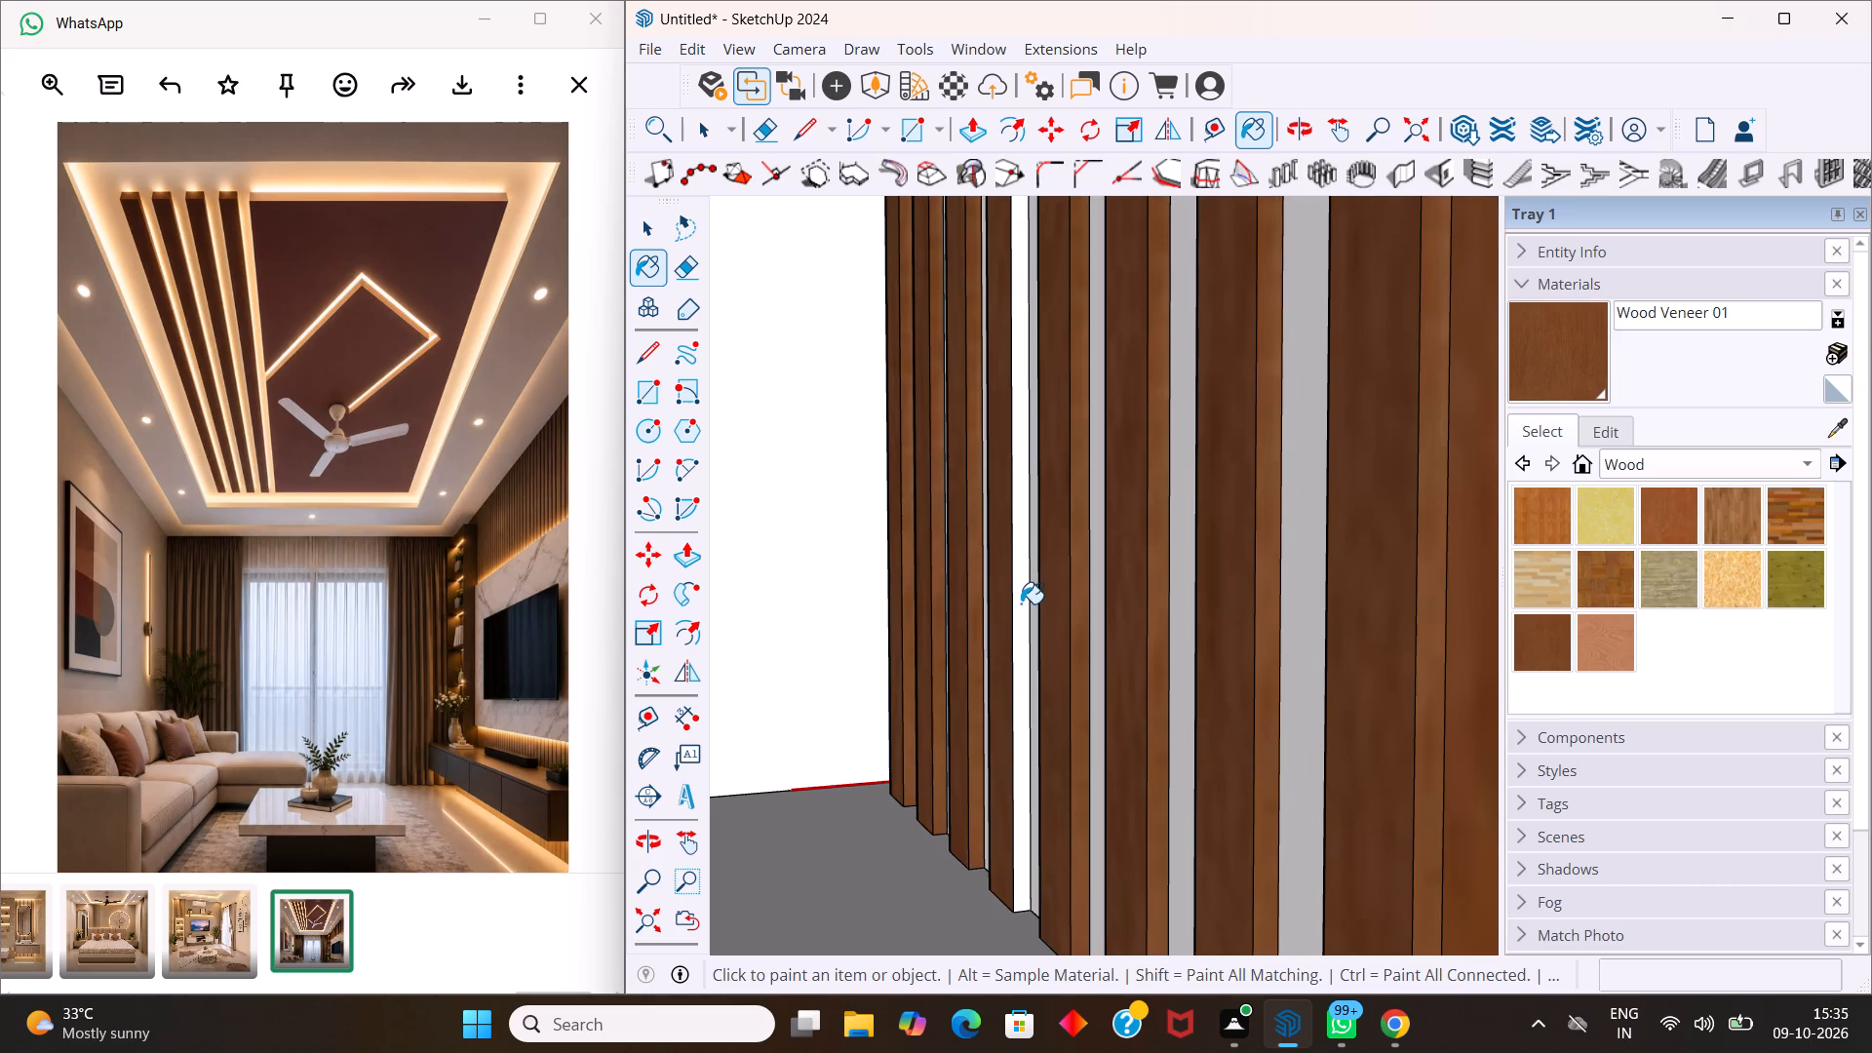
key("space")
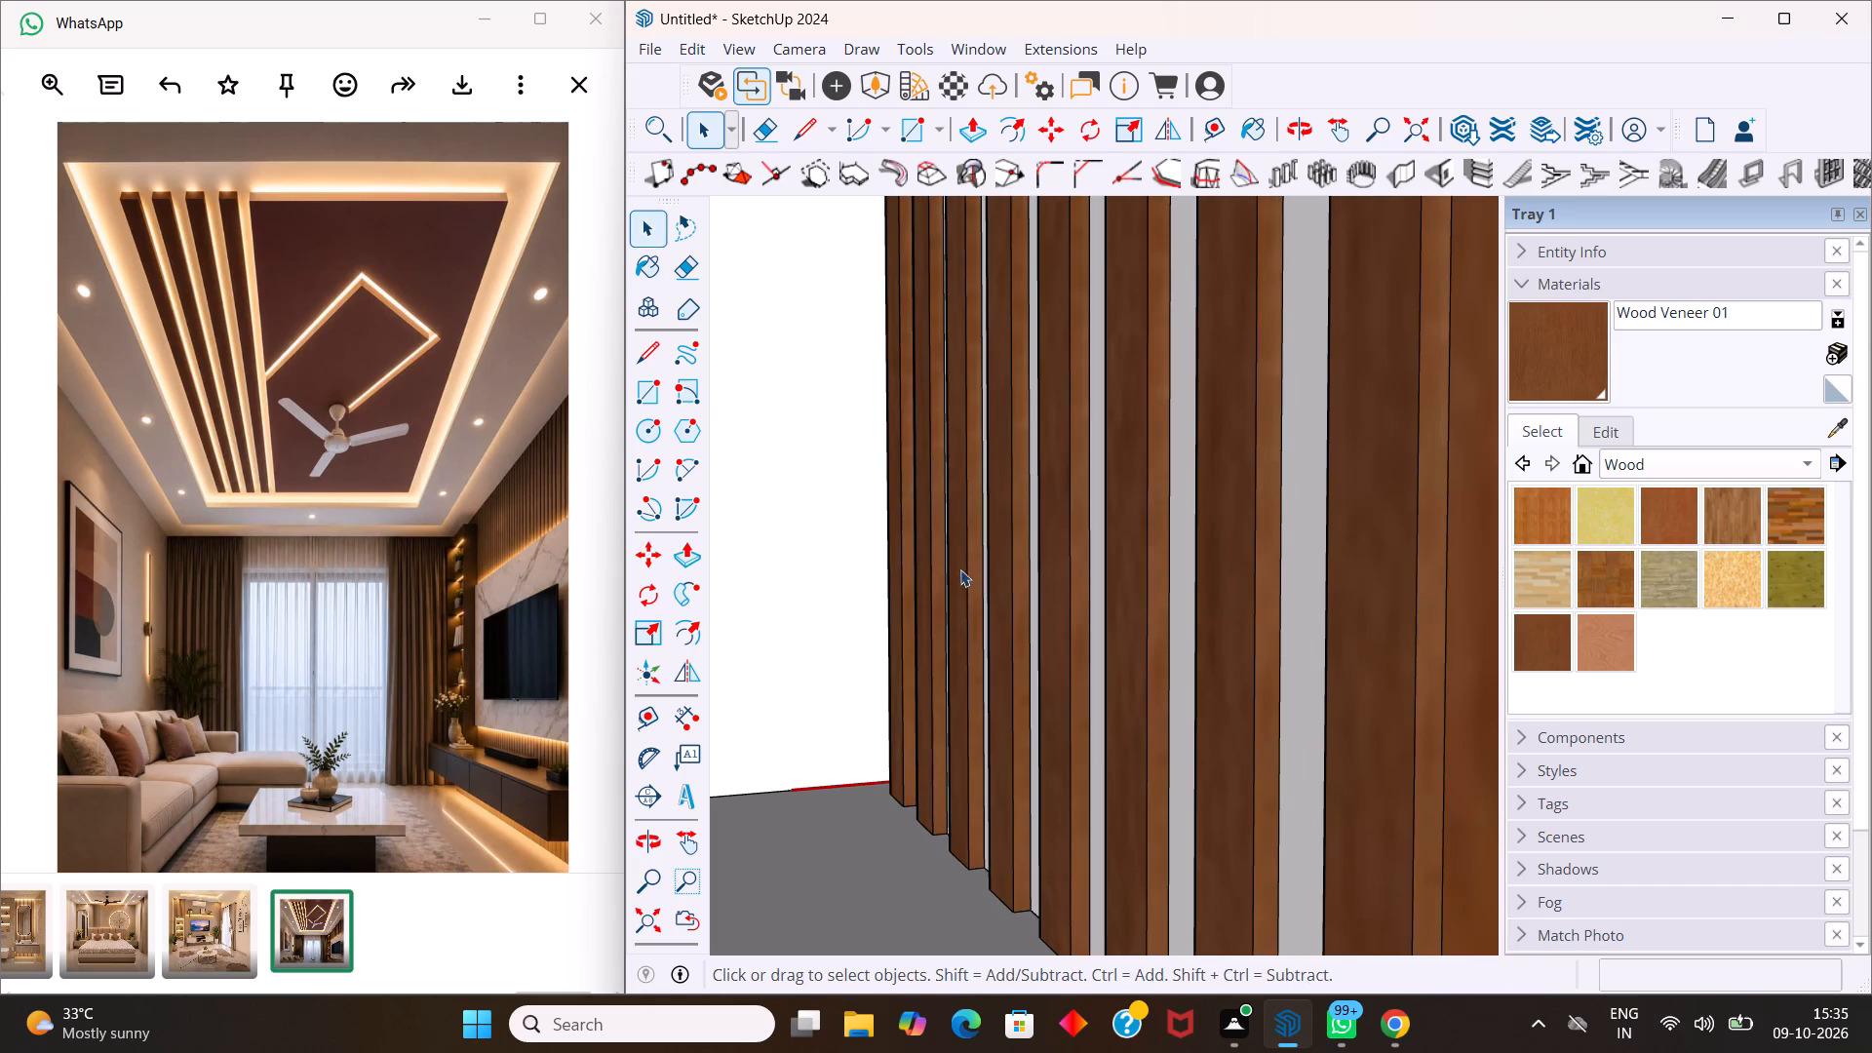
Paint the fronts and exposed sides of the first four white slats below the console, from the shelf unit end, with Wood Veneer 01.
scroll(989, 600, "down", 12)
middle_click_drag(873, 557, 1122, 599)
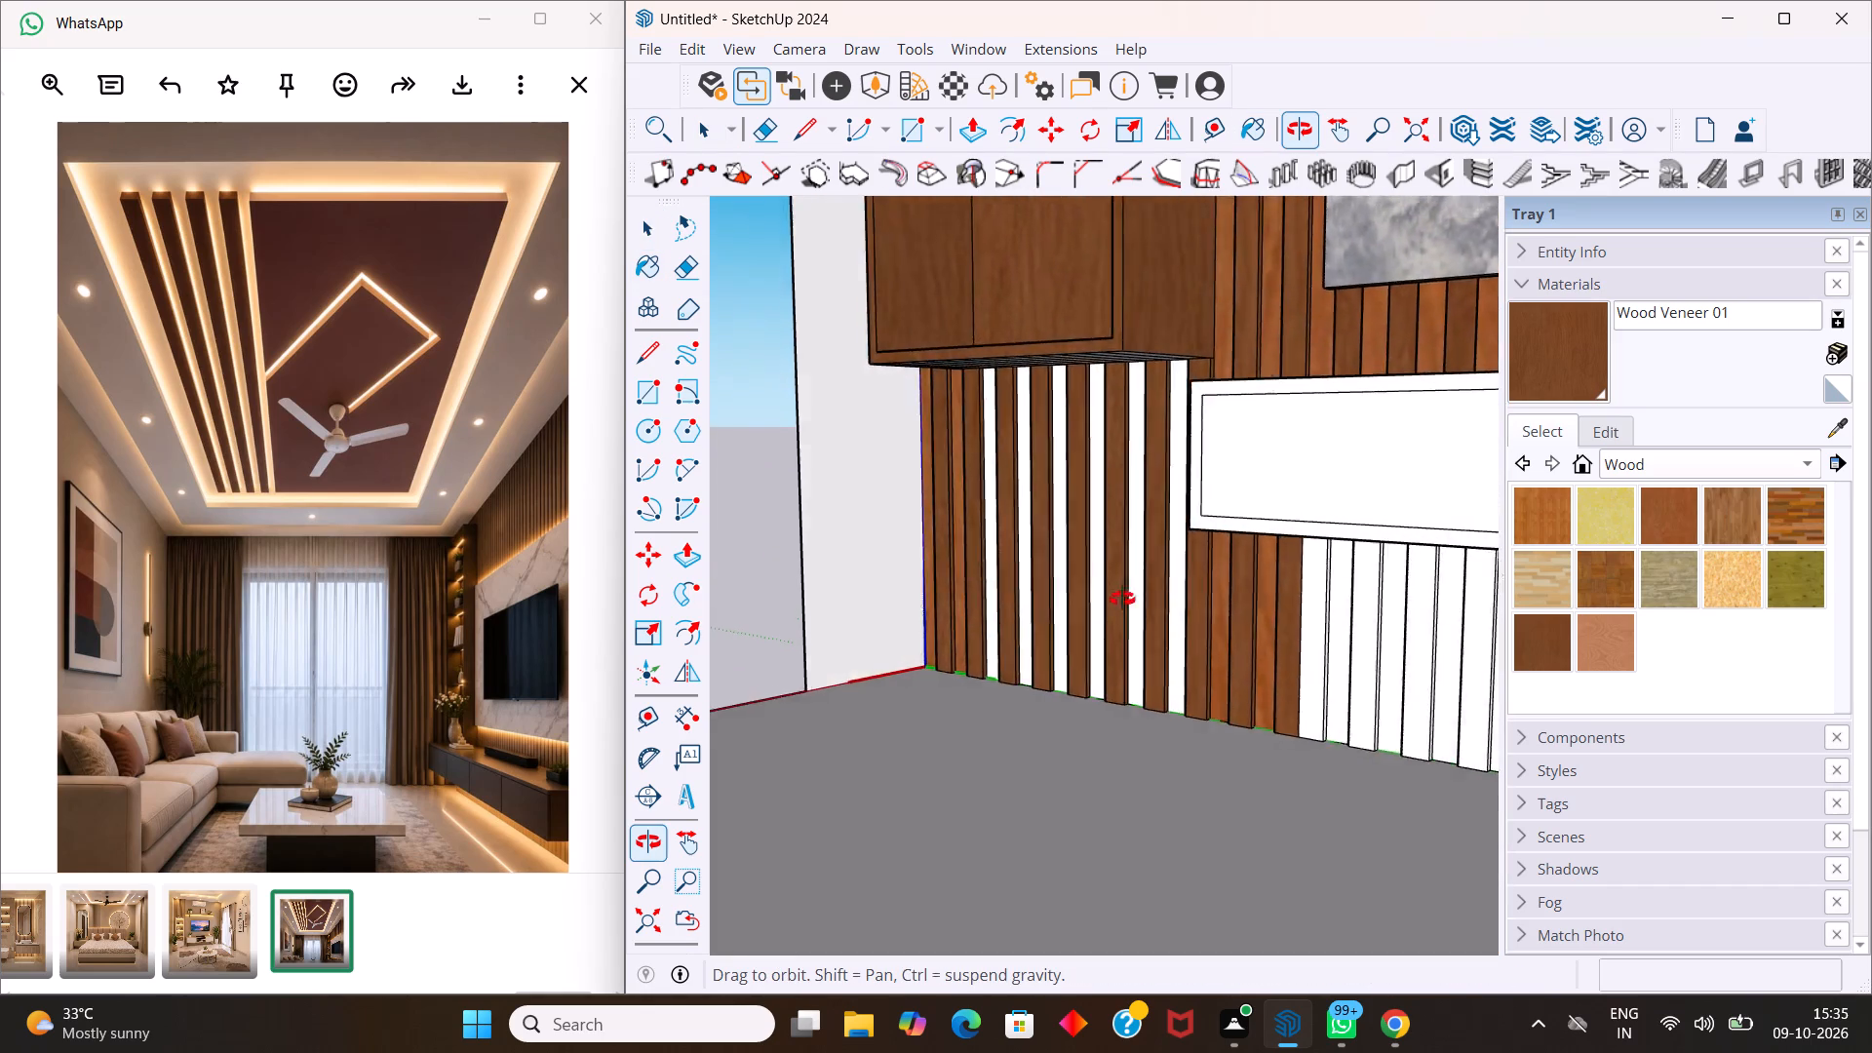
middle_click_drag(1122, 599, 1153, 607)
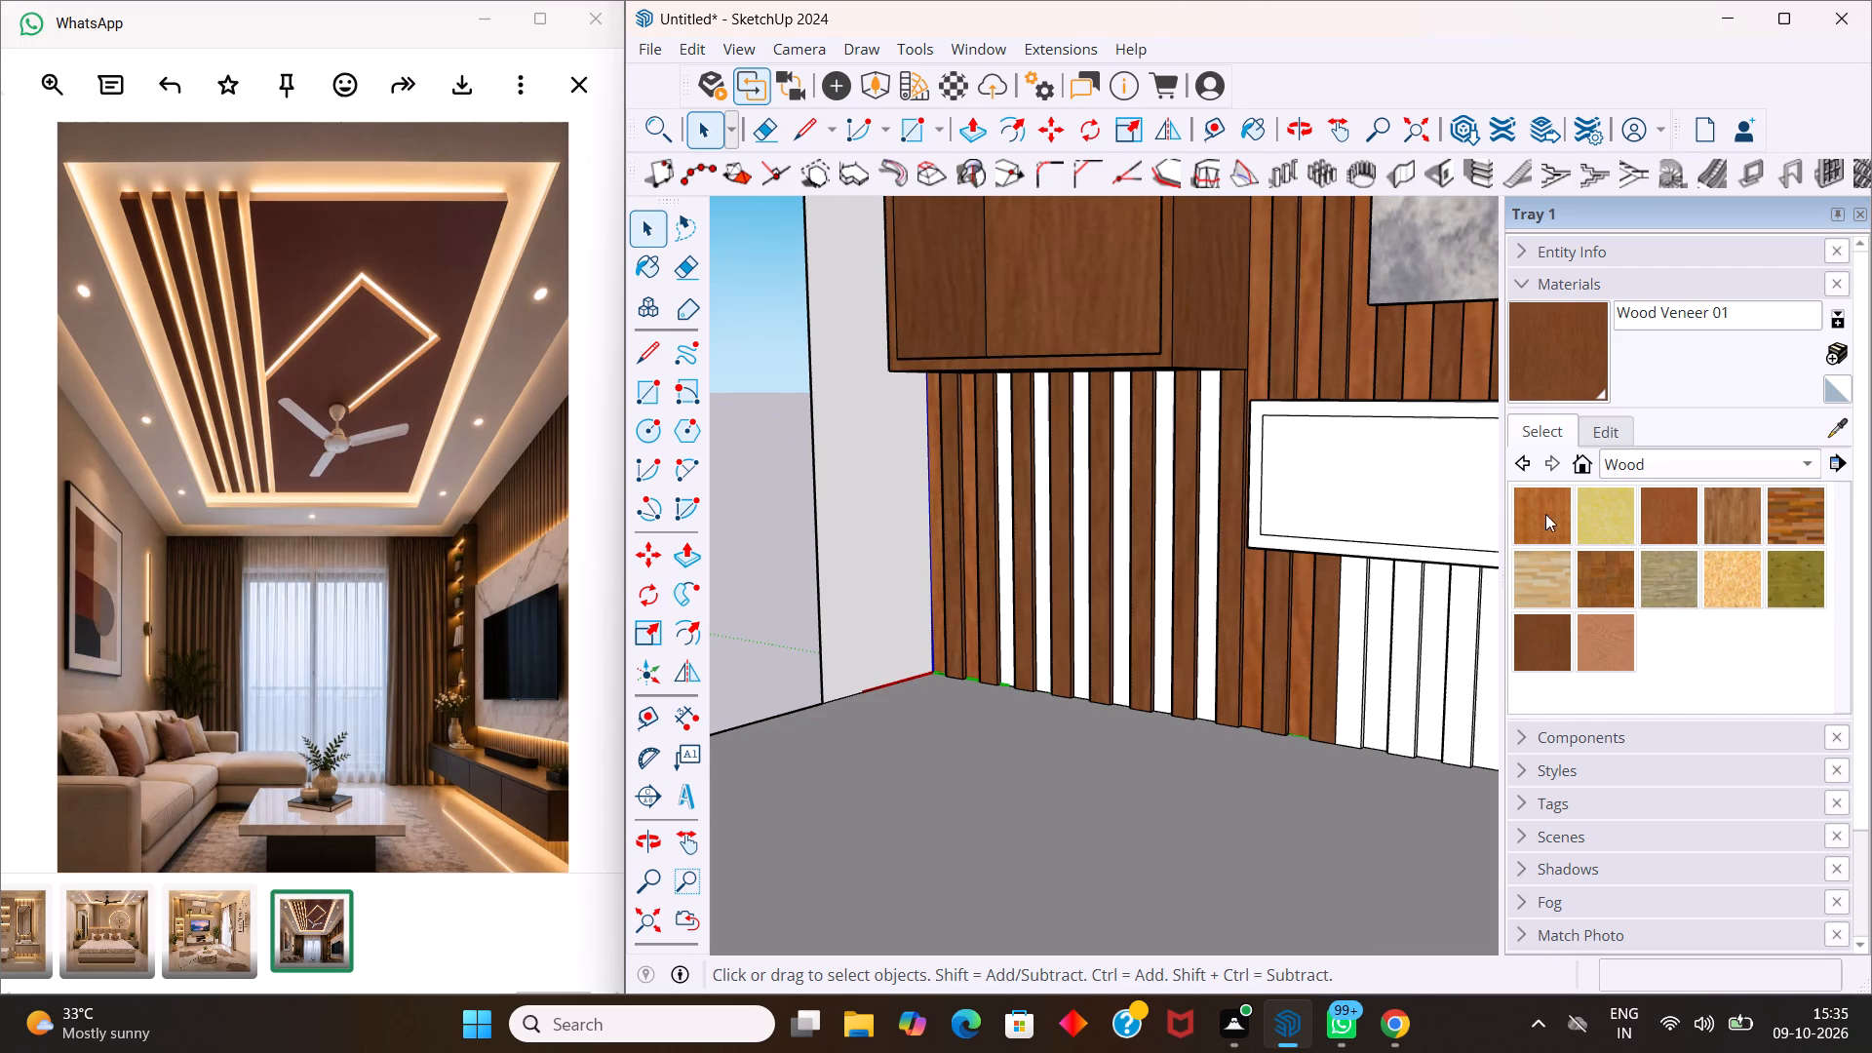
scroll(1658, 527, "up", 3)
left_click(1533, 638)
scroll(1363, 623, "up", 9)
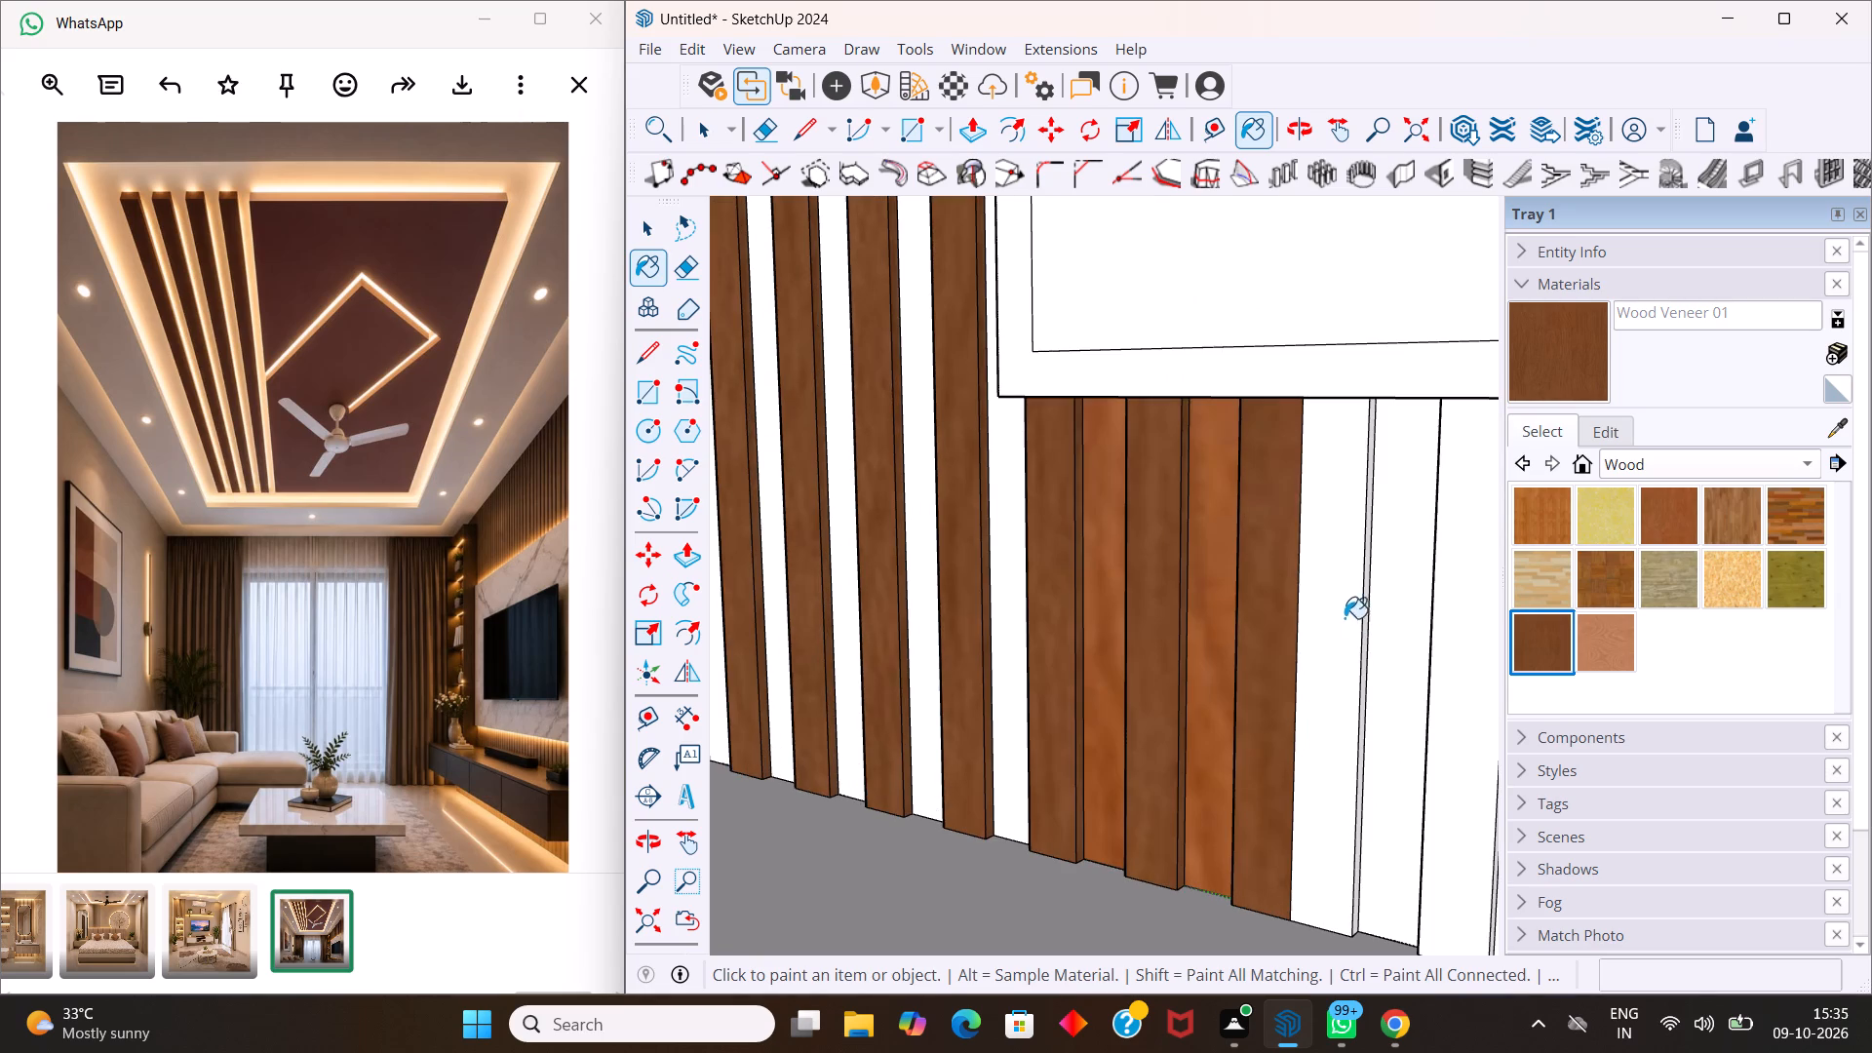
scroll(1320, 601, "down", 5)
scroll(1213, 592, "down", 1)
middle_click_drag(1224, 613, 1344, 679)
scroll(1347, 662, "down", 4)
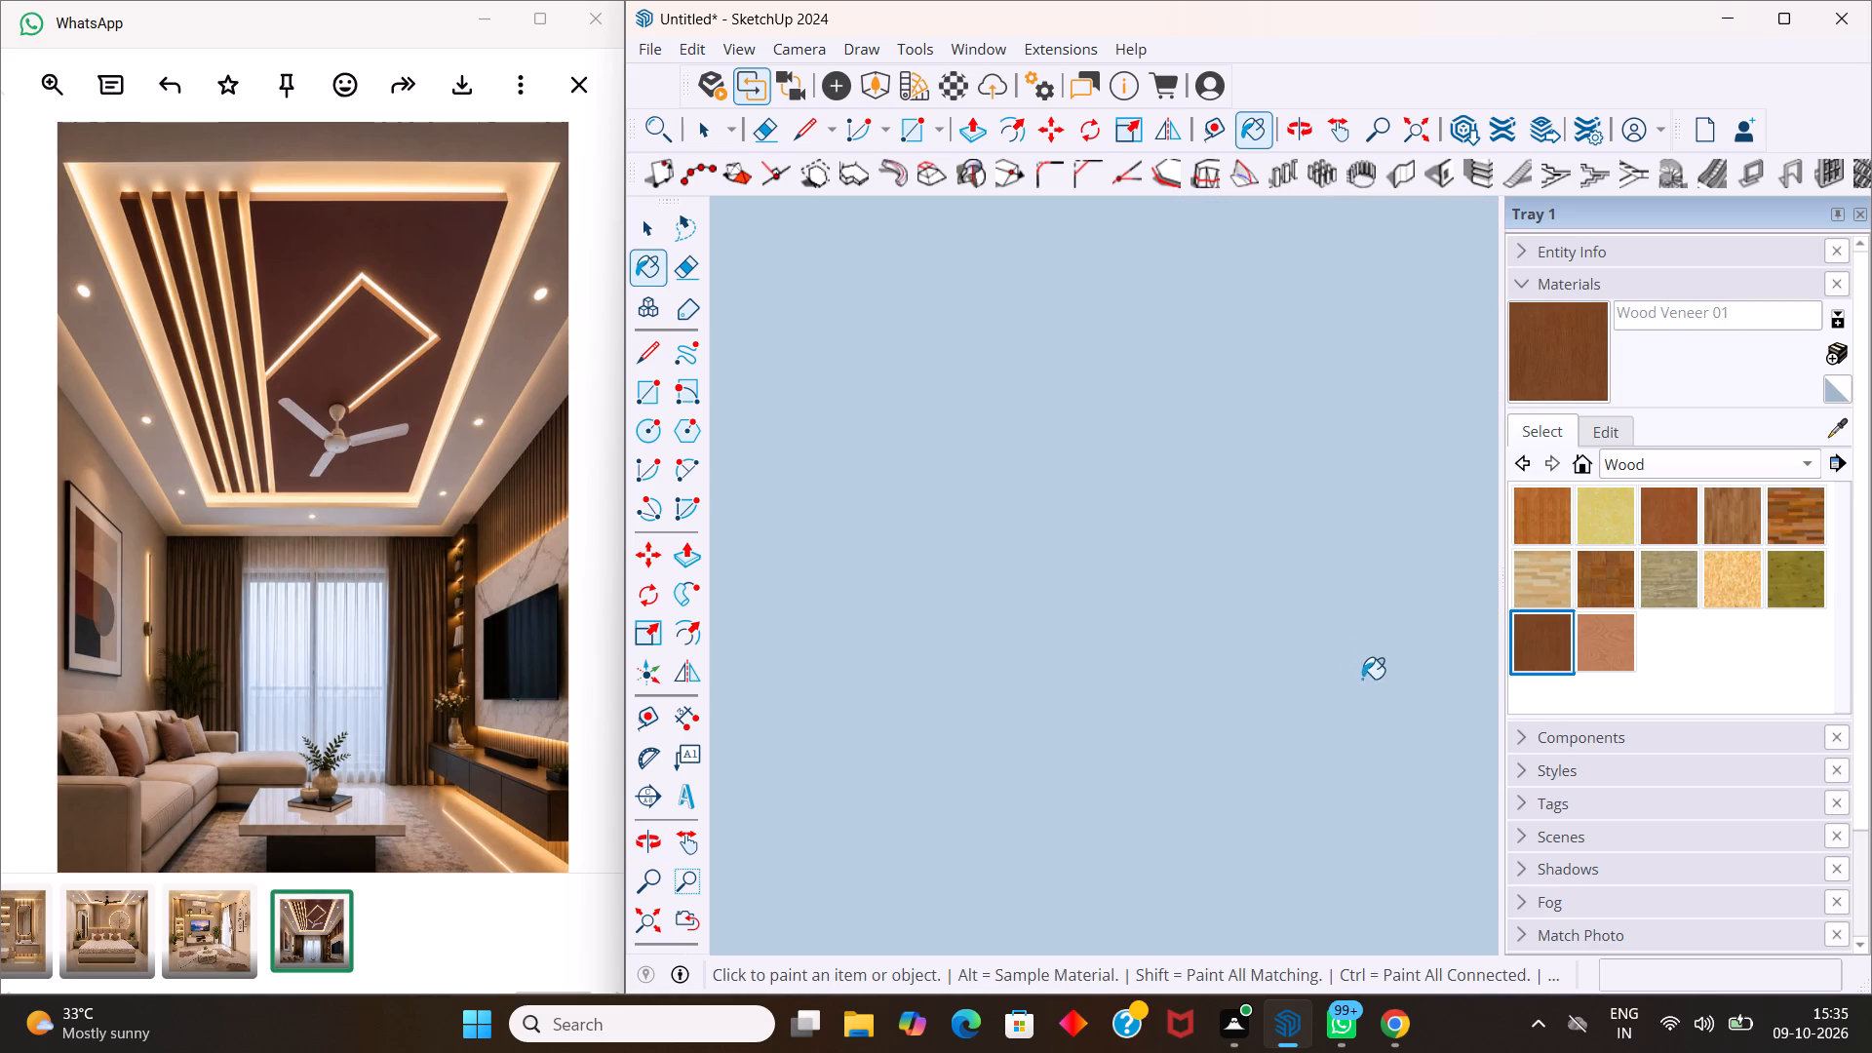
scroll(1339, 650, "down", 20)
scroll(1339, 650, "down", 8)
scroll(1027, 647, "down", 10)
scroll(1106, 629, "down", 12)
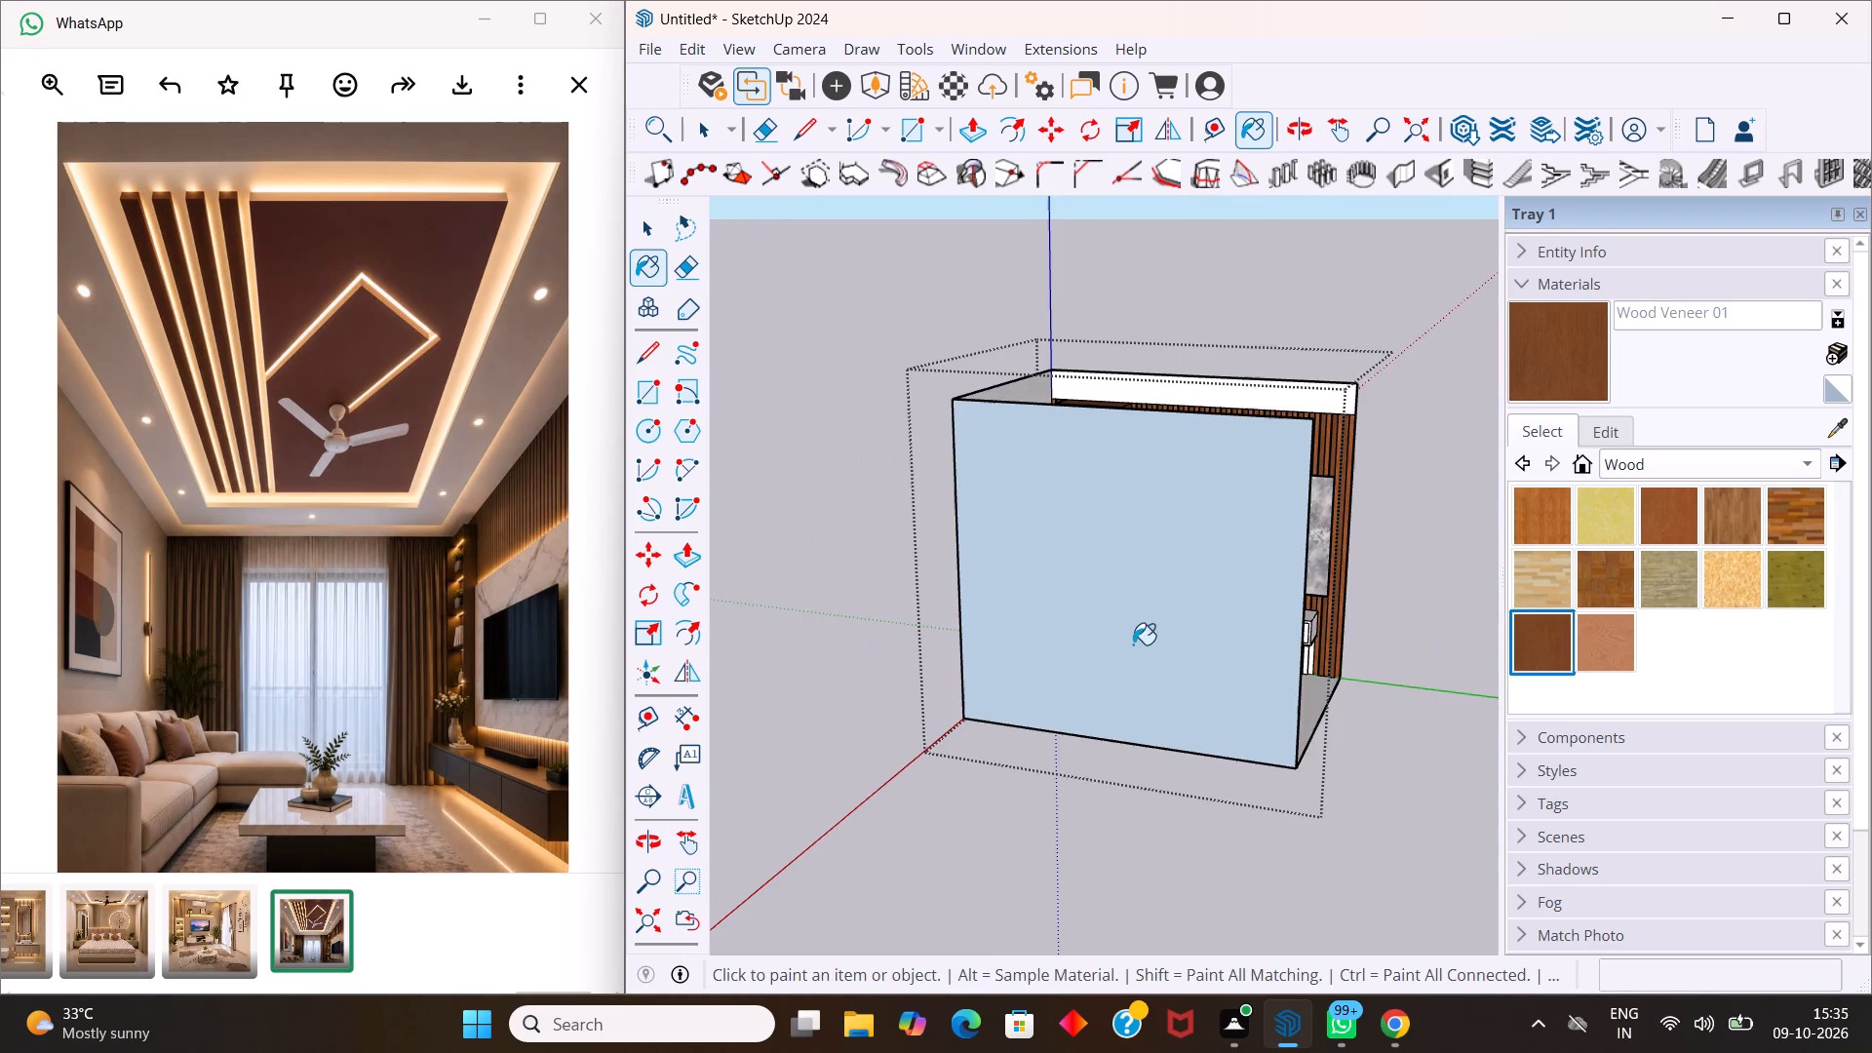
middle_click_drag(1356, 638, 1148, 636)
scroll(1268, 623, "up", 9)
middle_click_drag(1219, 647, 1153, 630)
scroll(1218, 647, "up", 1)
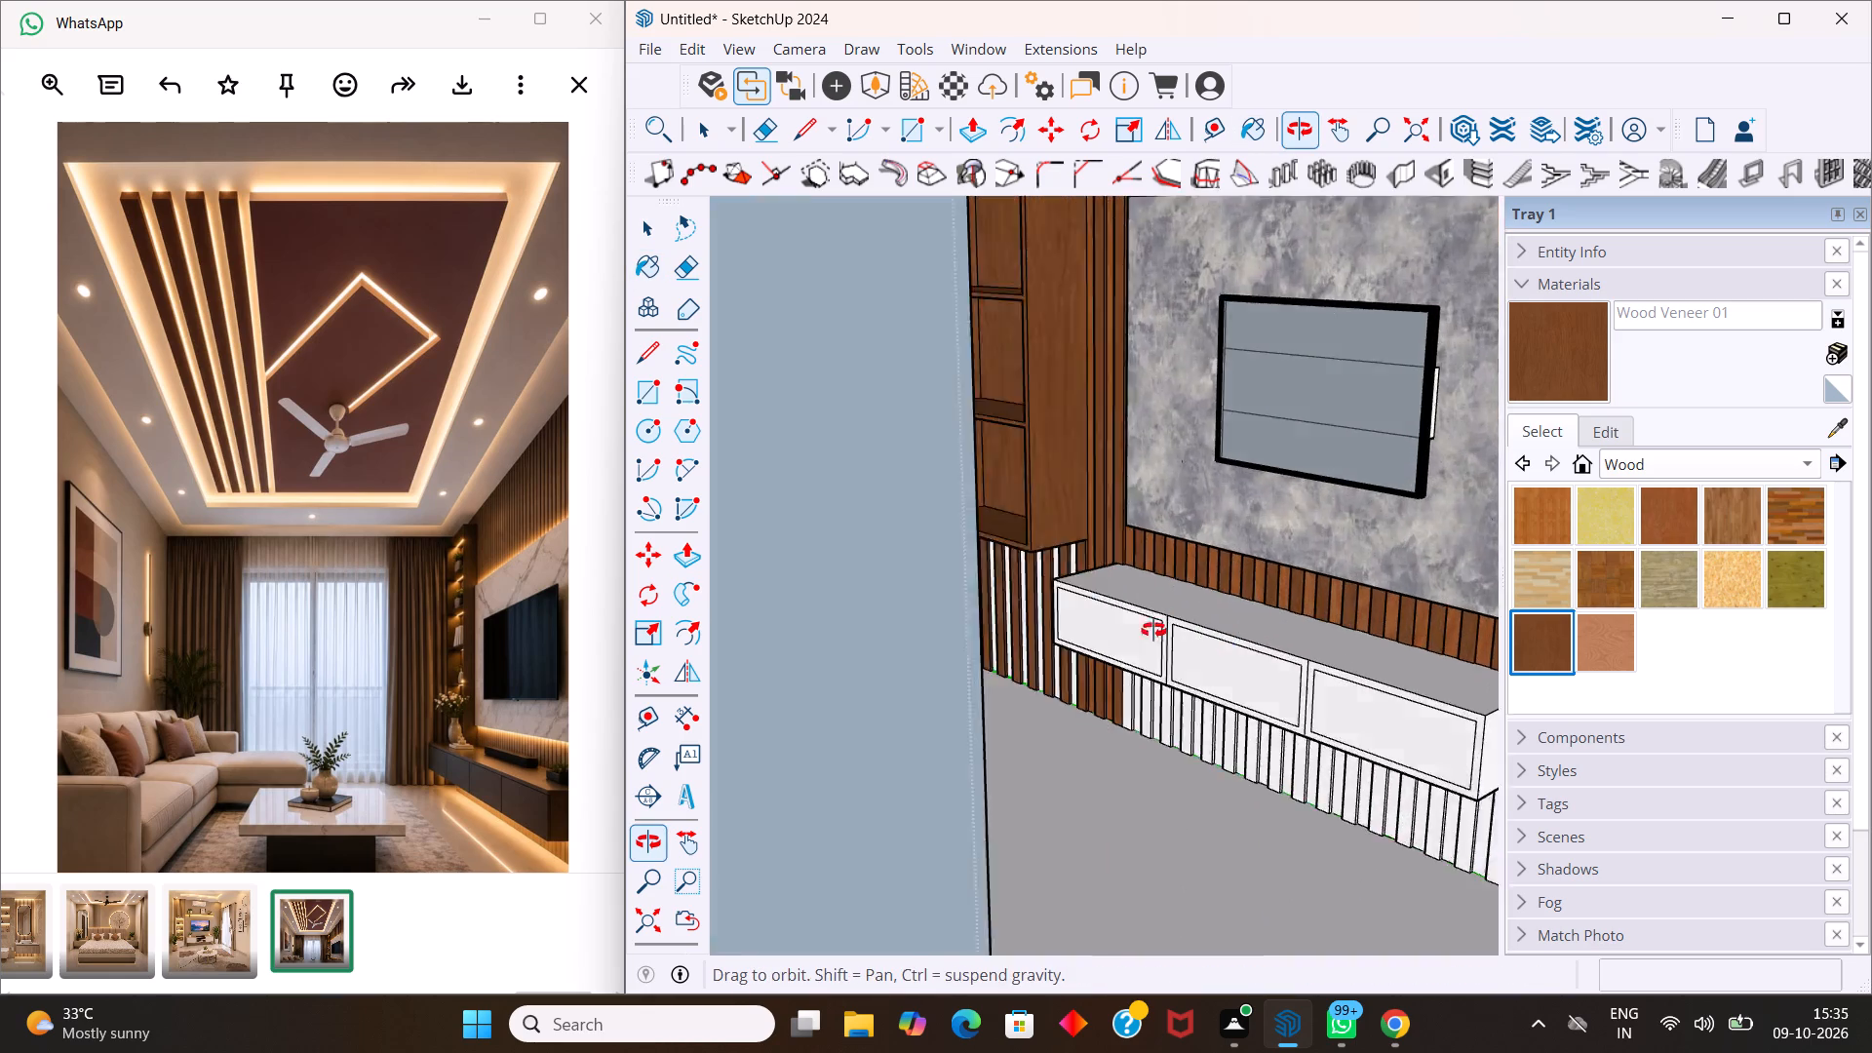
middle_click_drag(1153, 630, 1108, 593)
scroll(1120, 658, "up", 20)
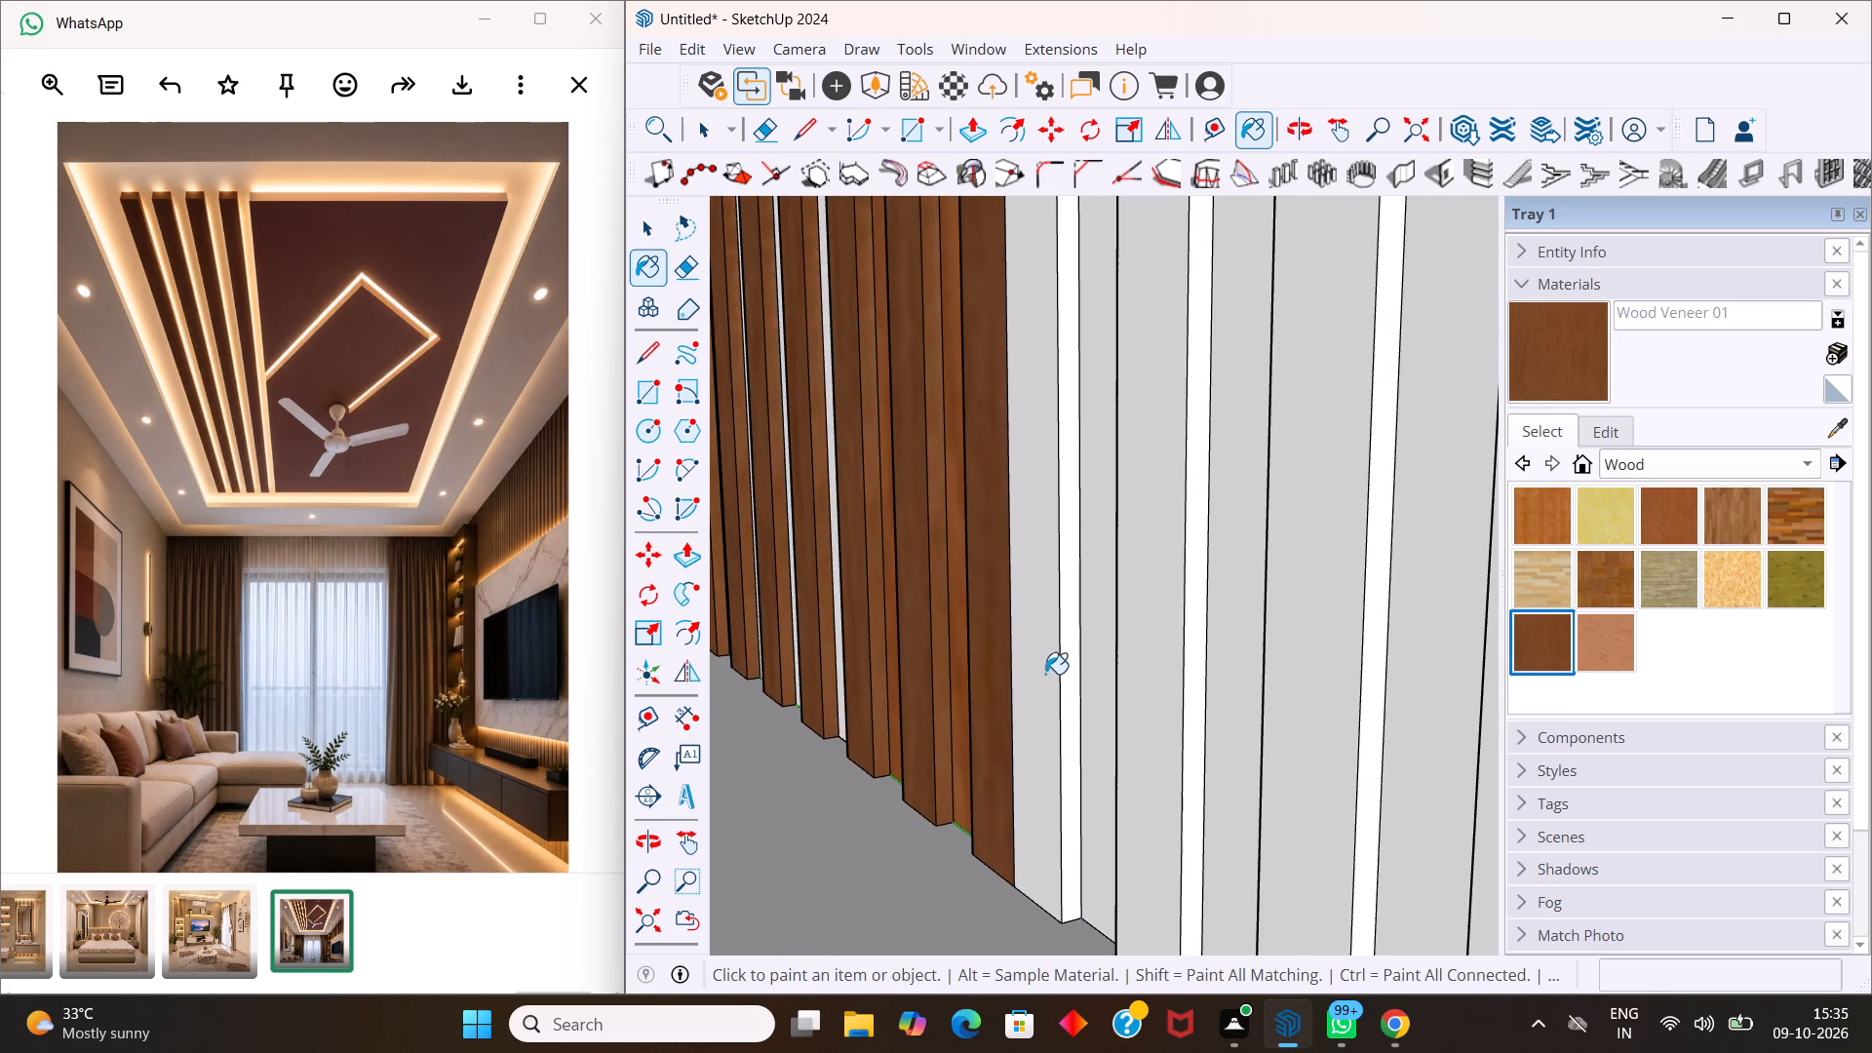
left_click(1042, 674)
left_click(1069, 682)
left_click(1135, 694)
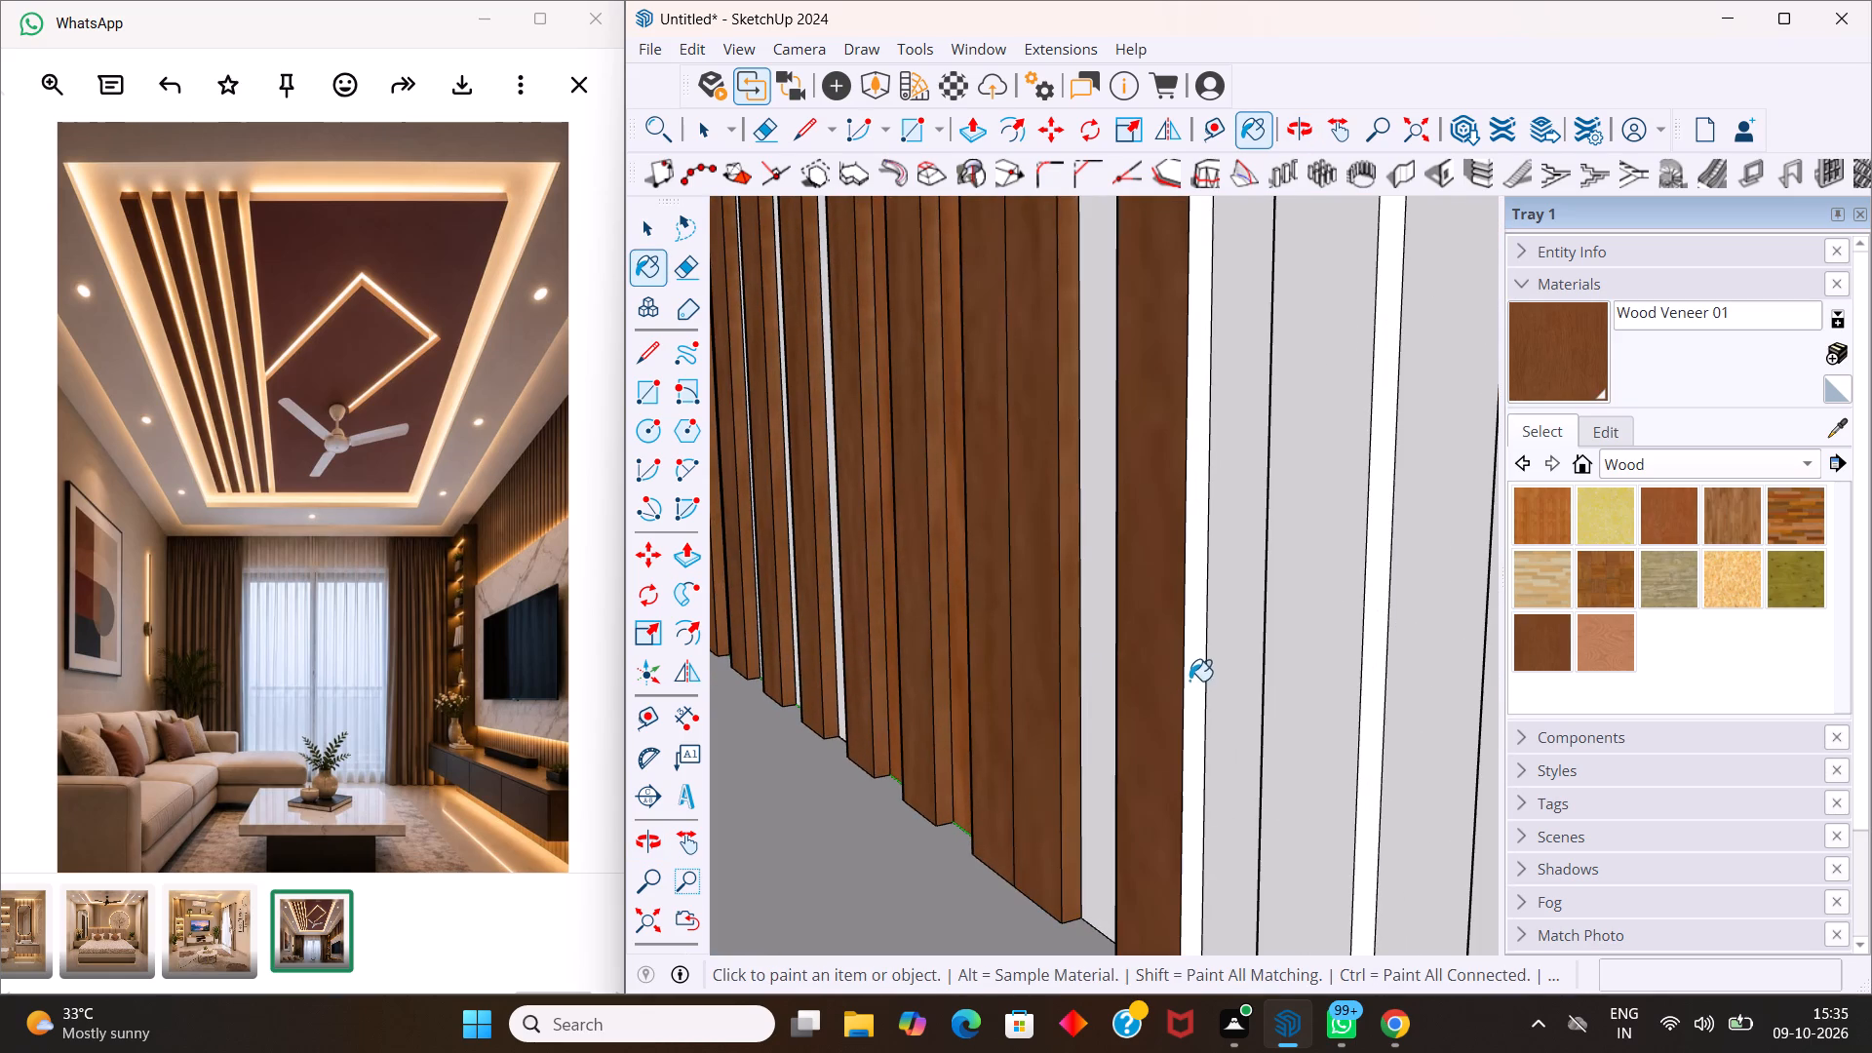
left_click(1189, 680)
scroll(1225, 662, "down", 5)
left_click(1261, 660)
left_click(1306, 652)
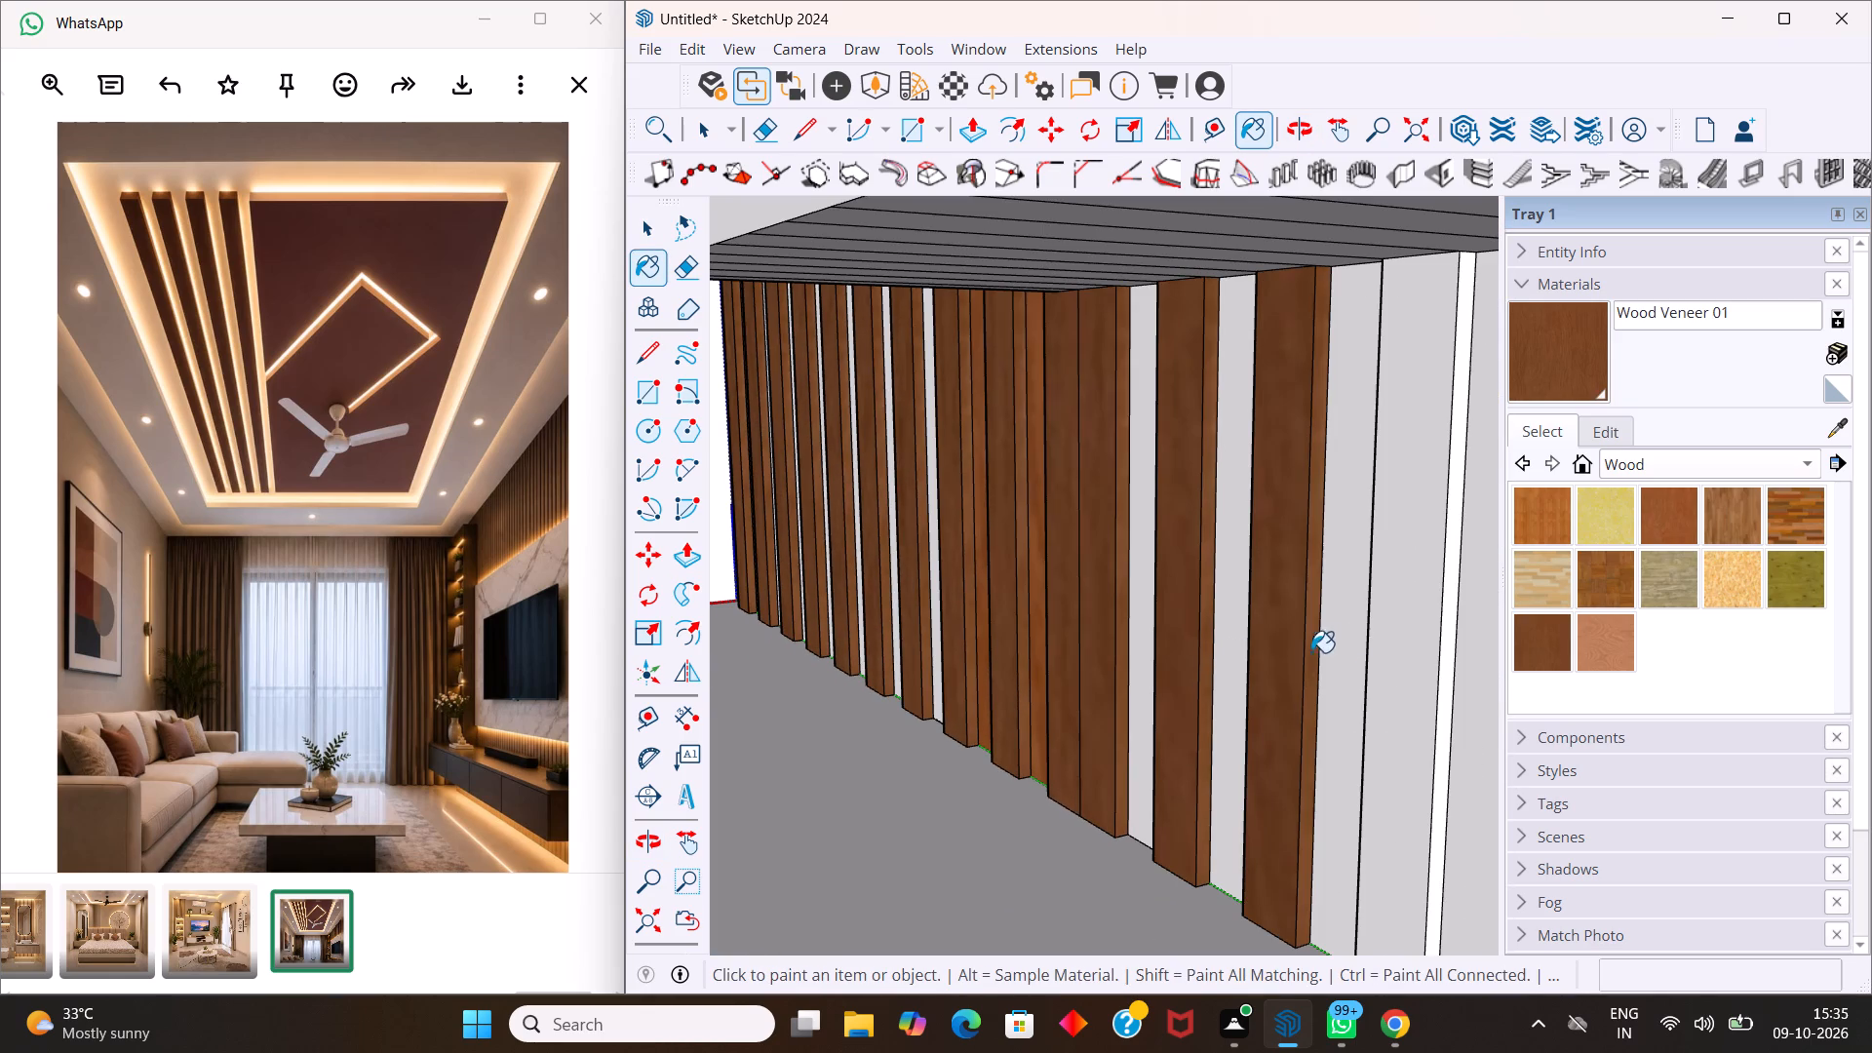
left_click(1391, 673)
left_click(1450, 664)
Paint the fronts and exposed sides of six white slats below the console, starting from its far end, with Wood Veneer 01.
scroll(1418, 653, "down", 3)
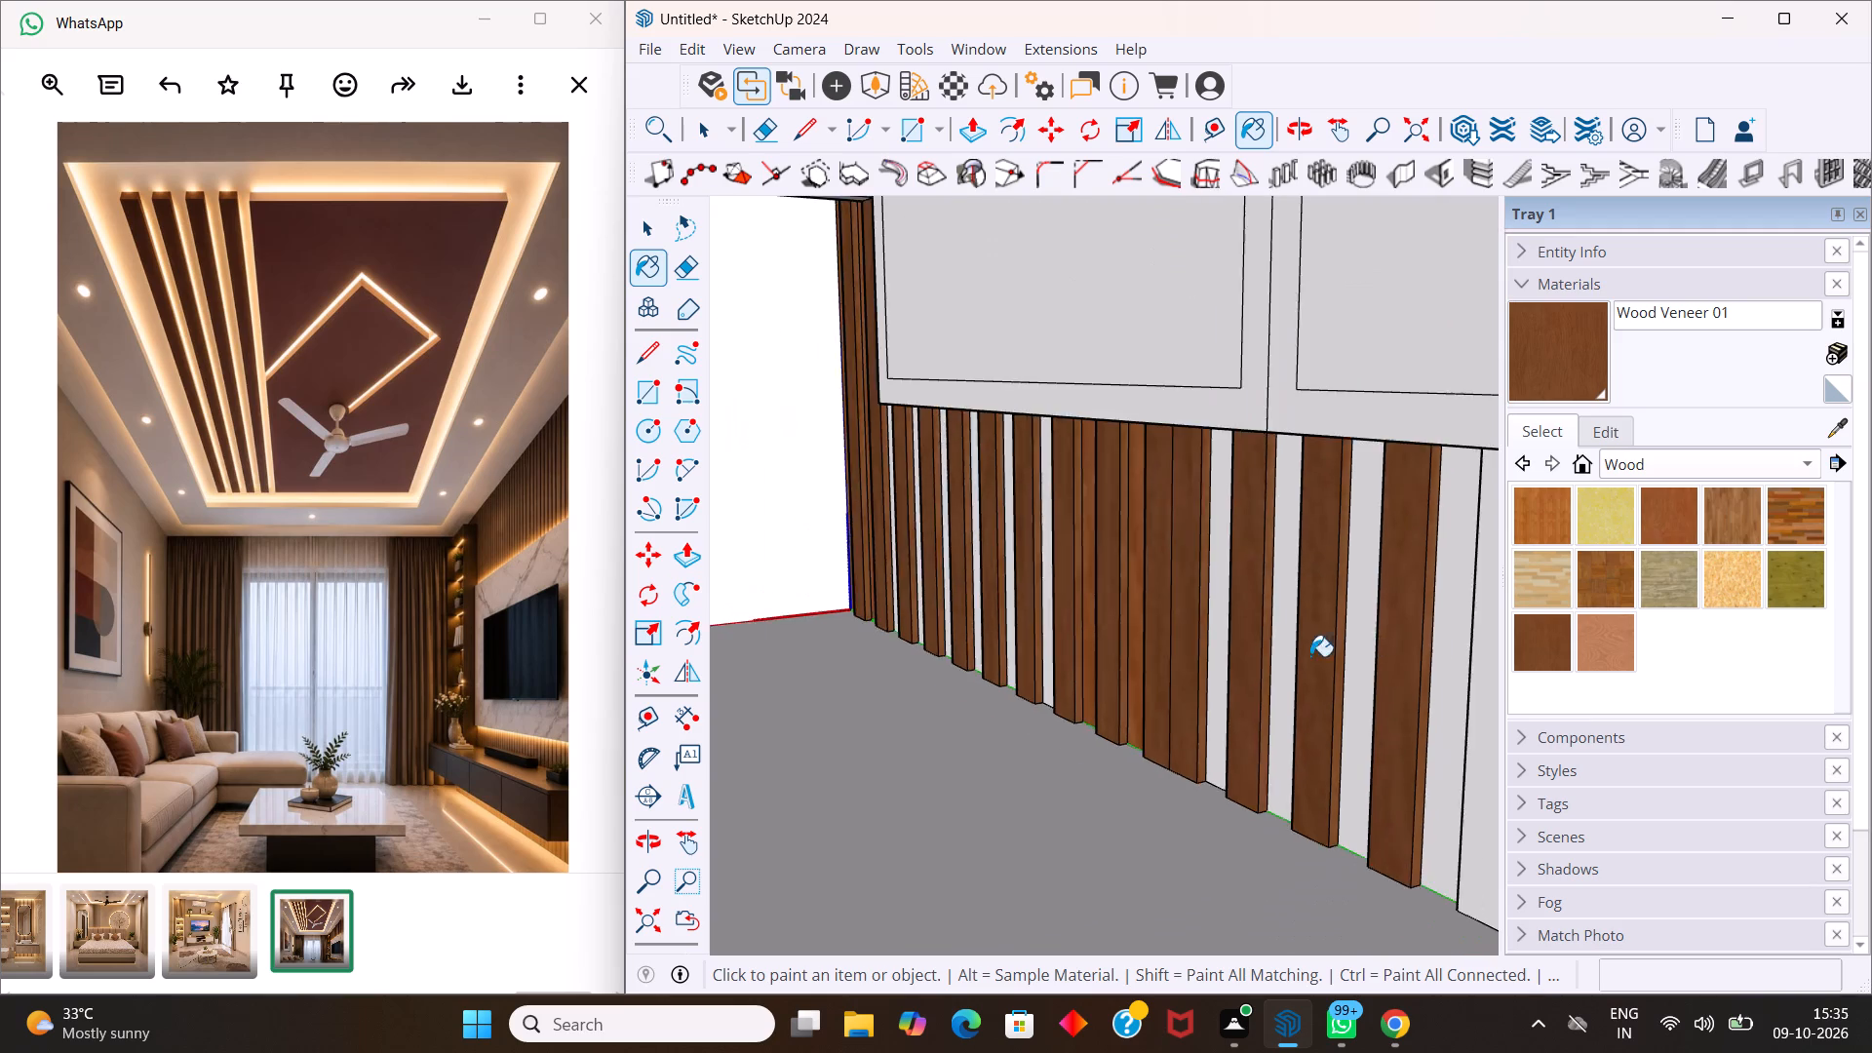
scroll(1310, 656, "down", 12)
scroll(1359, 734, "up", 4)
middle_click_drag(1410, 682, 1257, 640)
scroll(1404, 682, "up", 1)
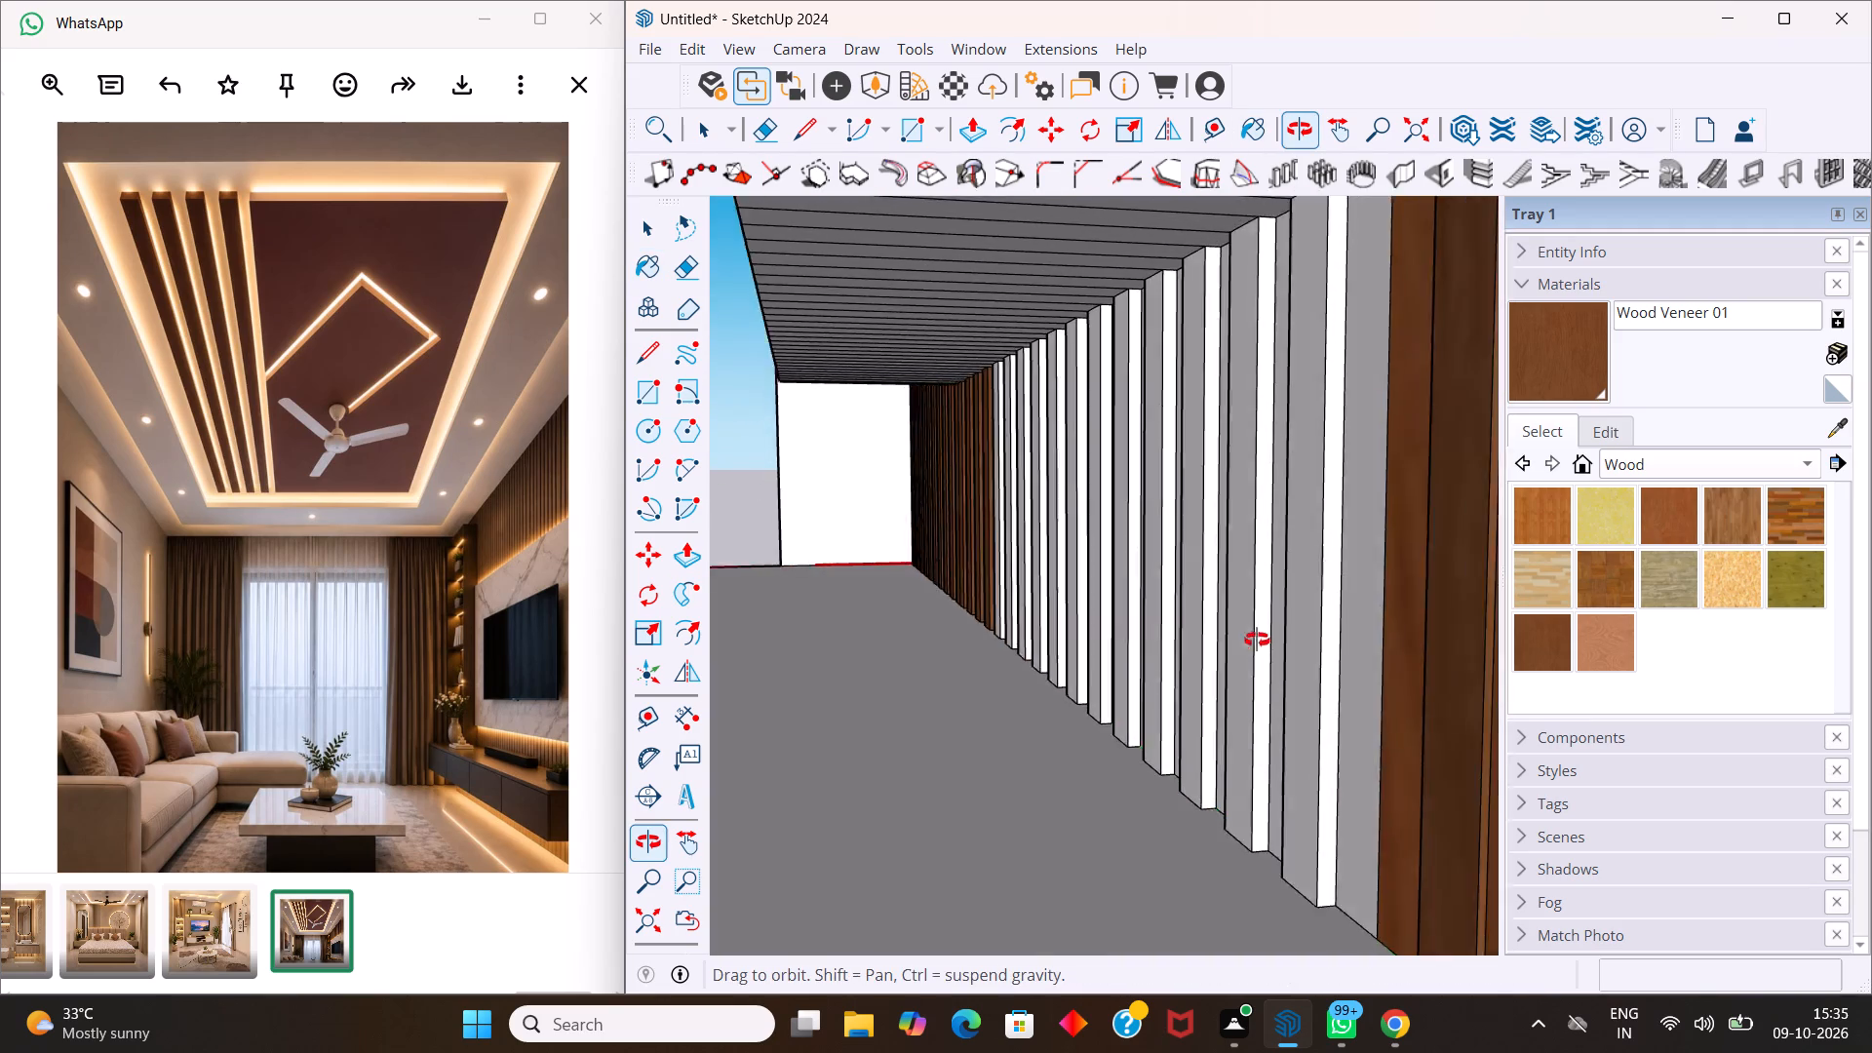
middle_click_drag(1257, 640, 1250, 638)
scroll(1225, 638, "up", 3)
middle_click_drag(1151, 663, 1278, 678)
left_click(1294, 683)
left_click(1345, 675)
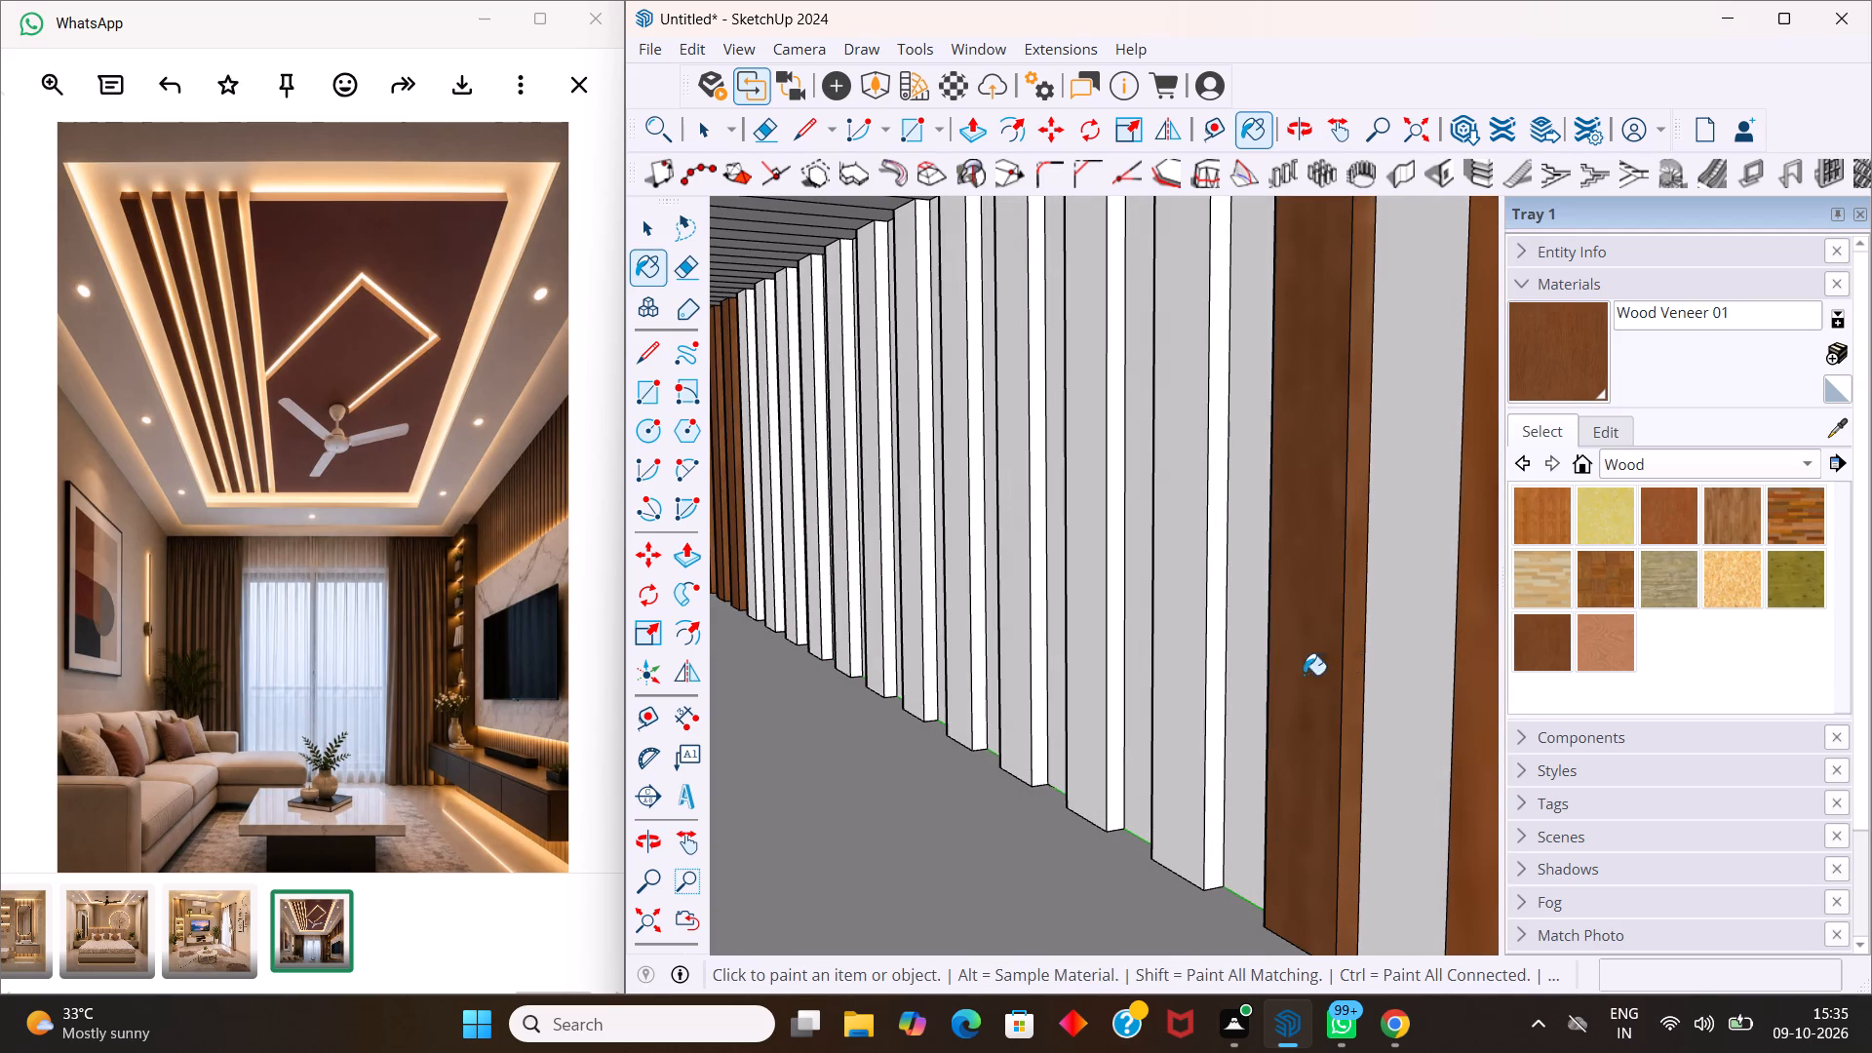
left_click(1198, 681)
left_click(1215, 686)
left_click(1090, 696)
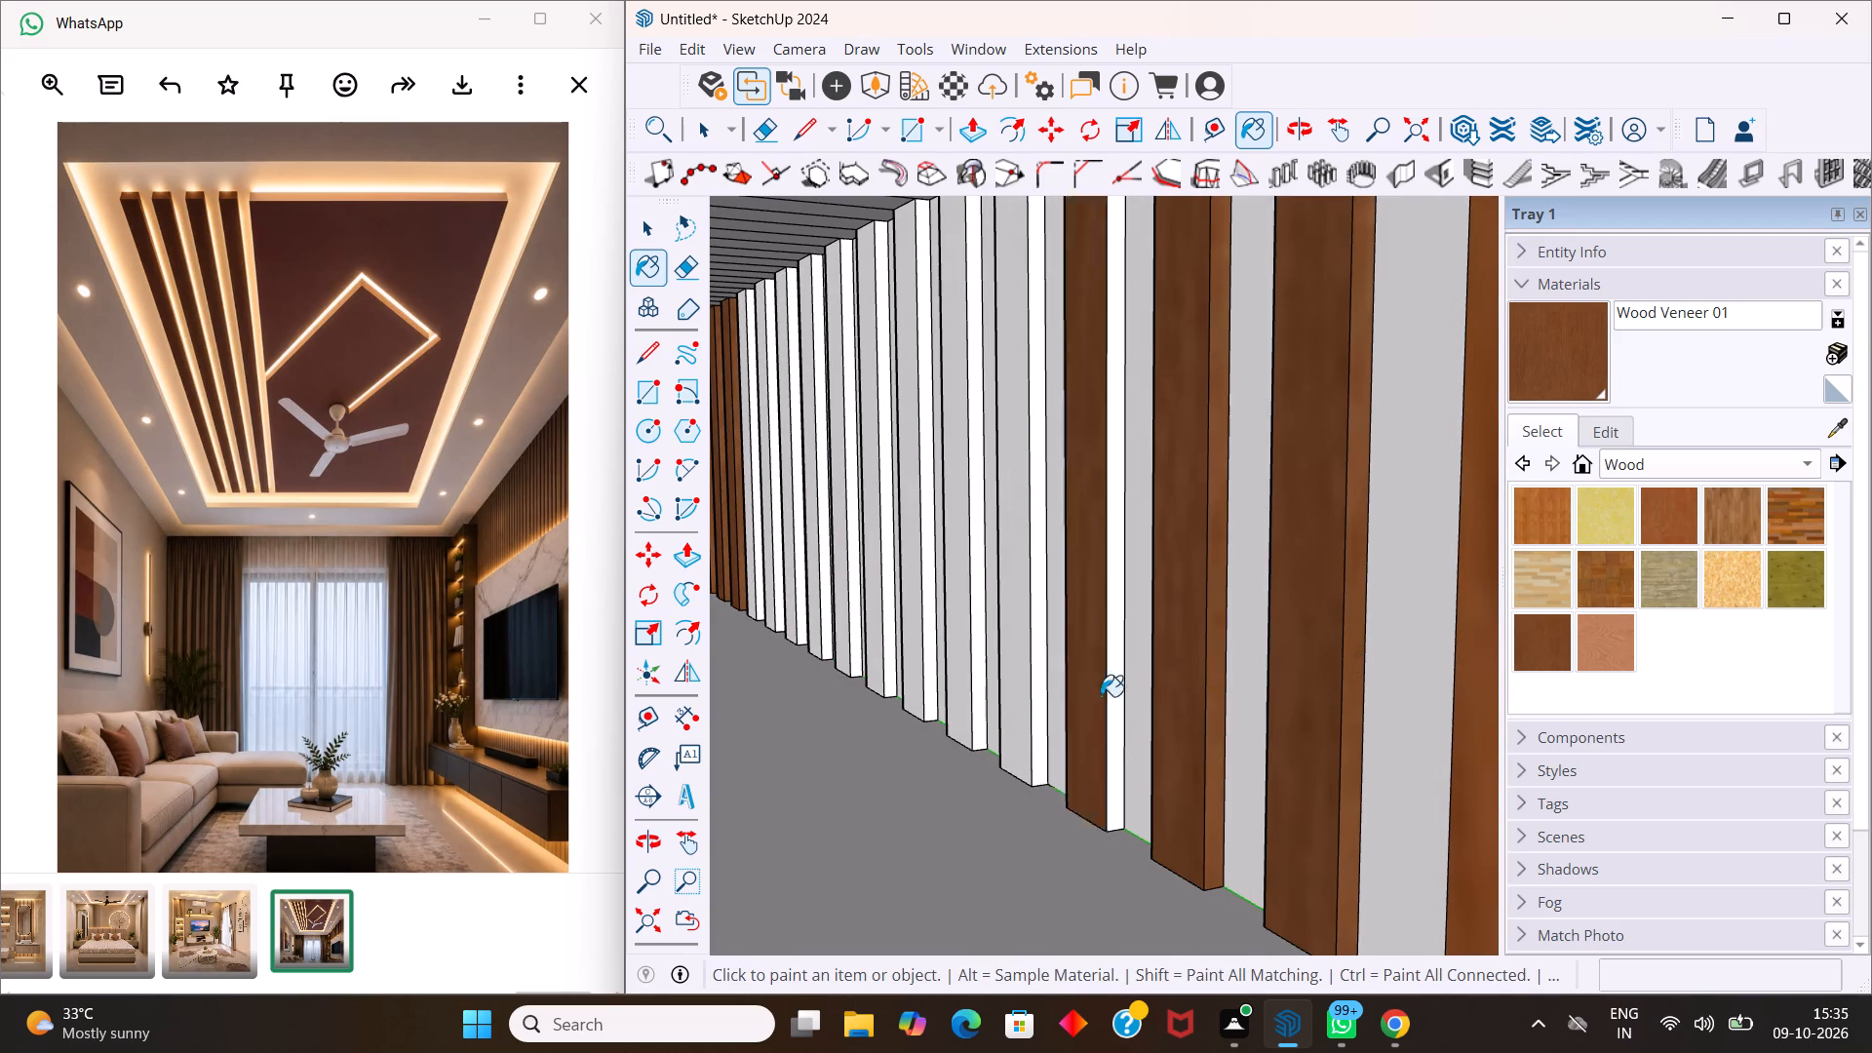
left_click(1109, 696)
left_click(1015, 694)
left_click(1030, 694)
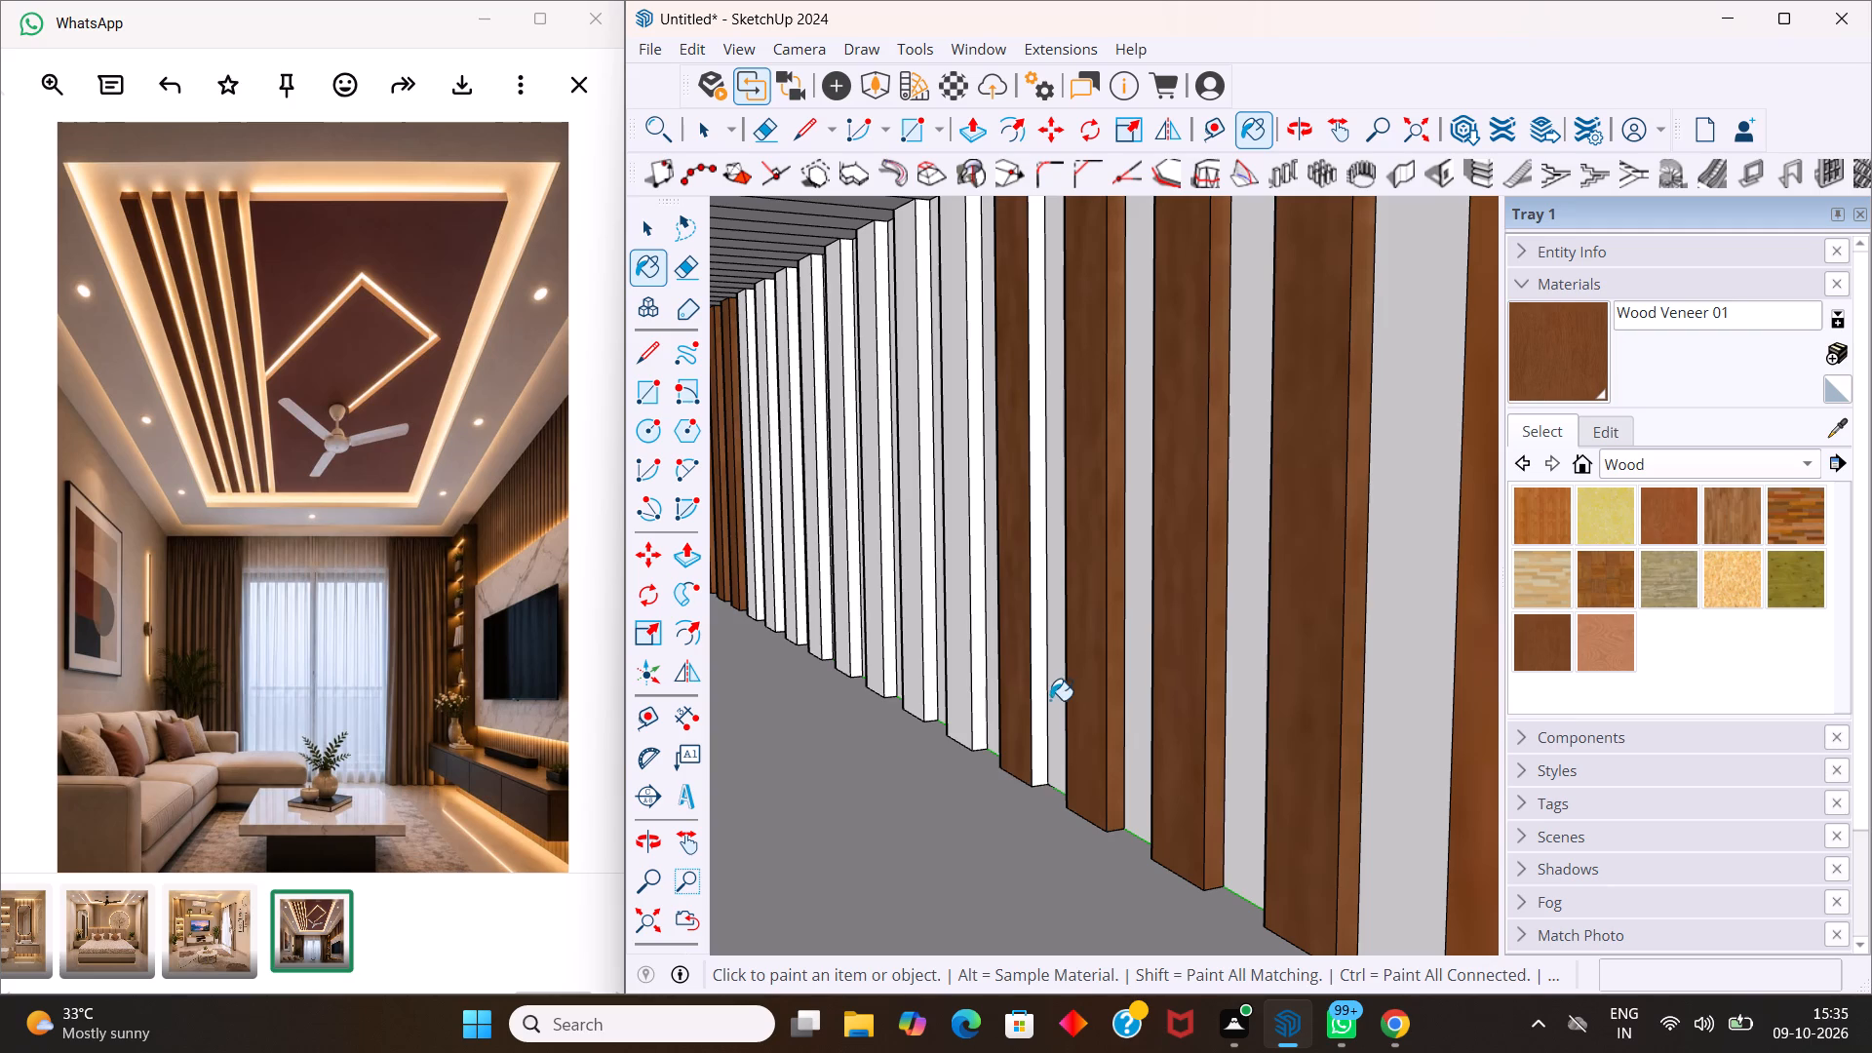
left_click(1038, 706)
left_click(960, 700)
left_click(974, 701)
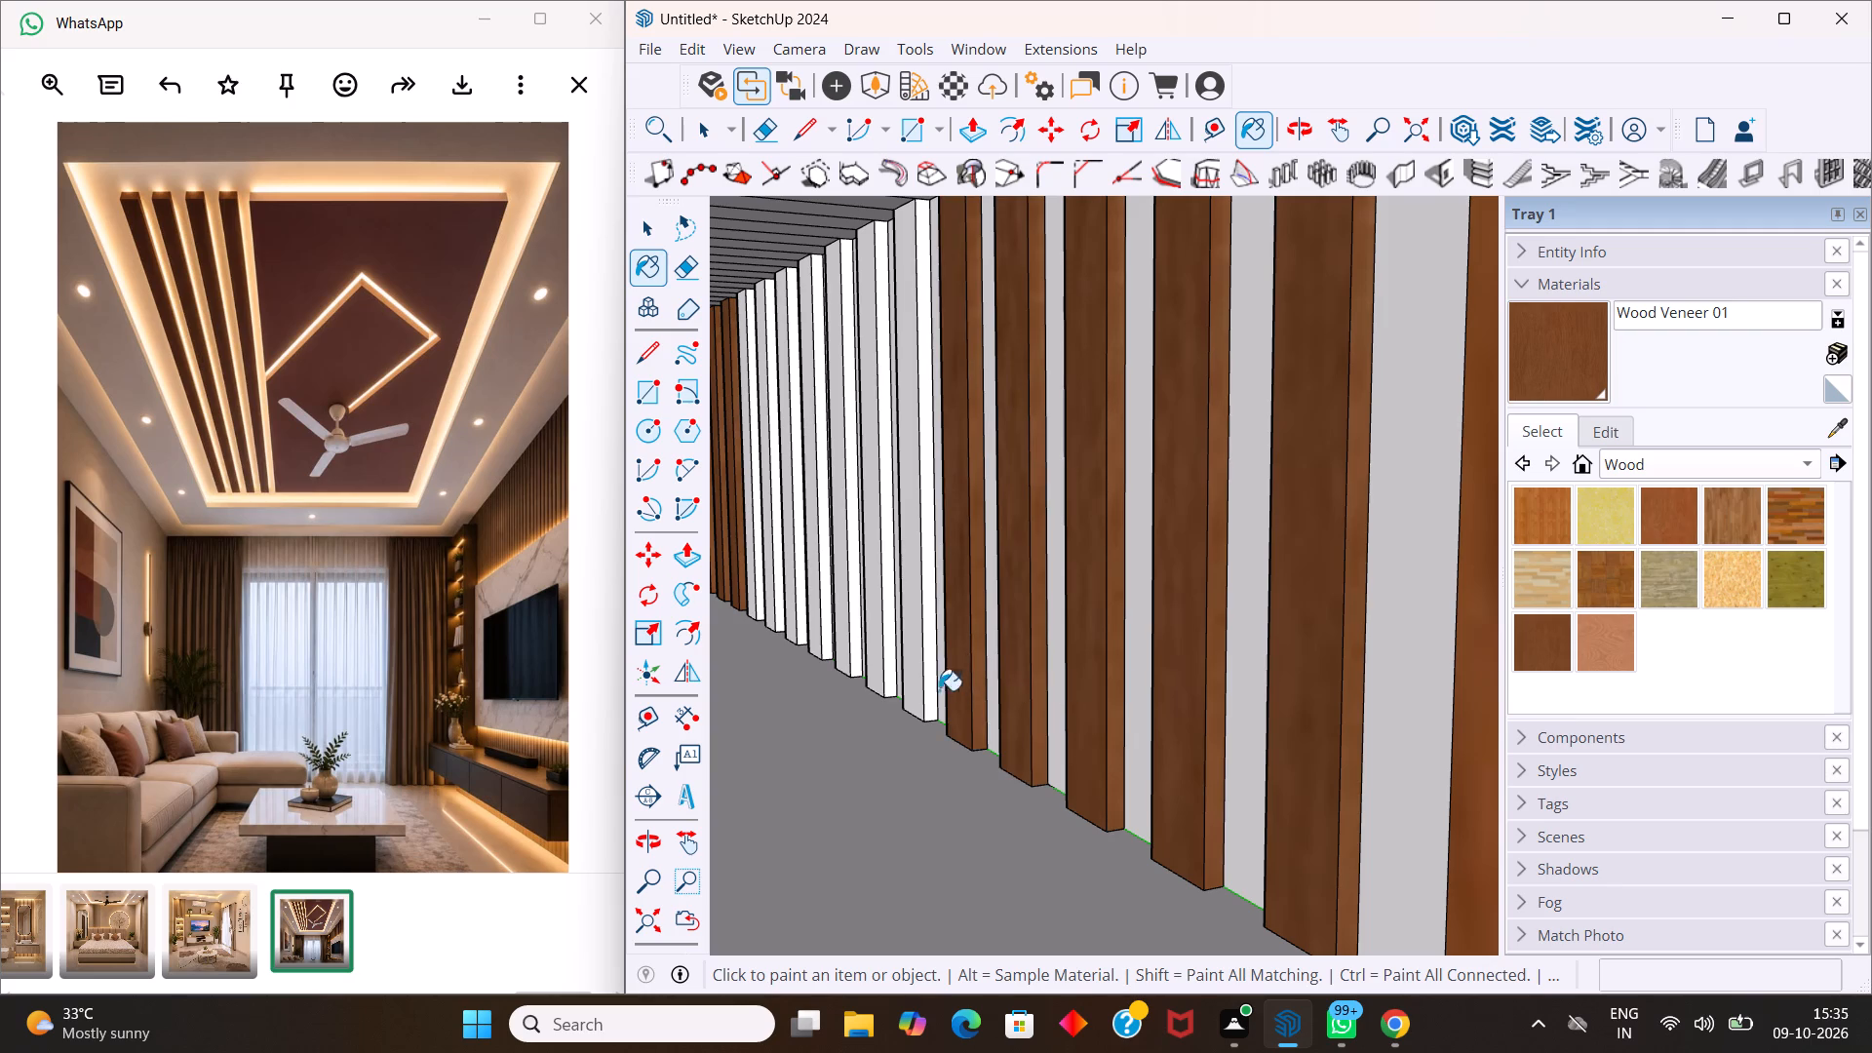
left_click(916, 684)
left_click(922, 686)
Paint the fronts and exposed sides of the remaining white slats in the middle stretch below the console with Wood Veneer 01.
scroll(840, 634, "down", 5)
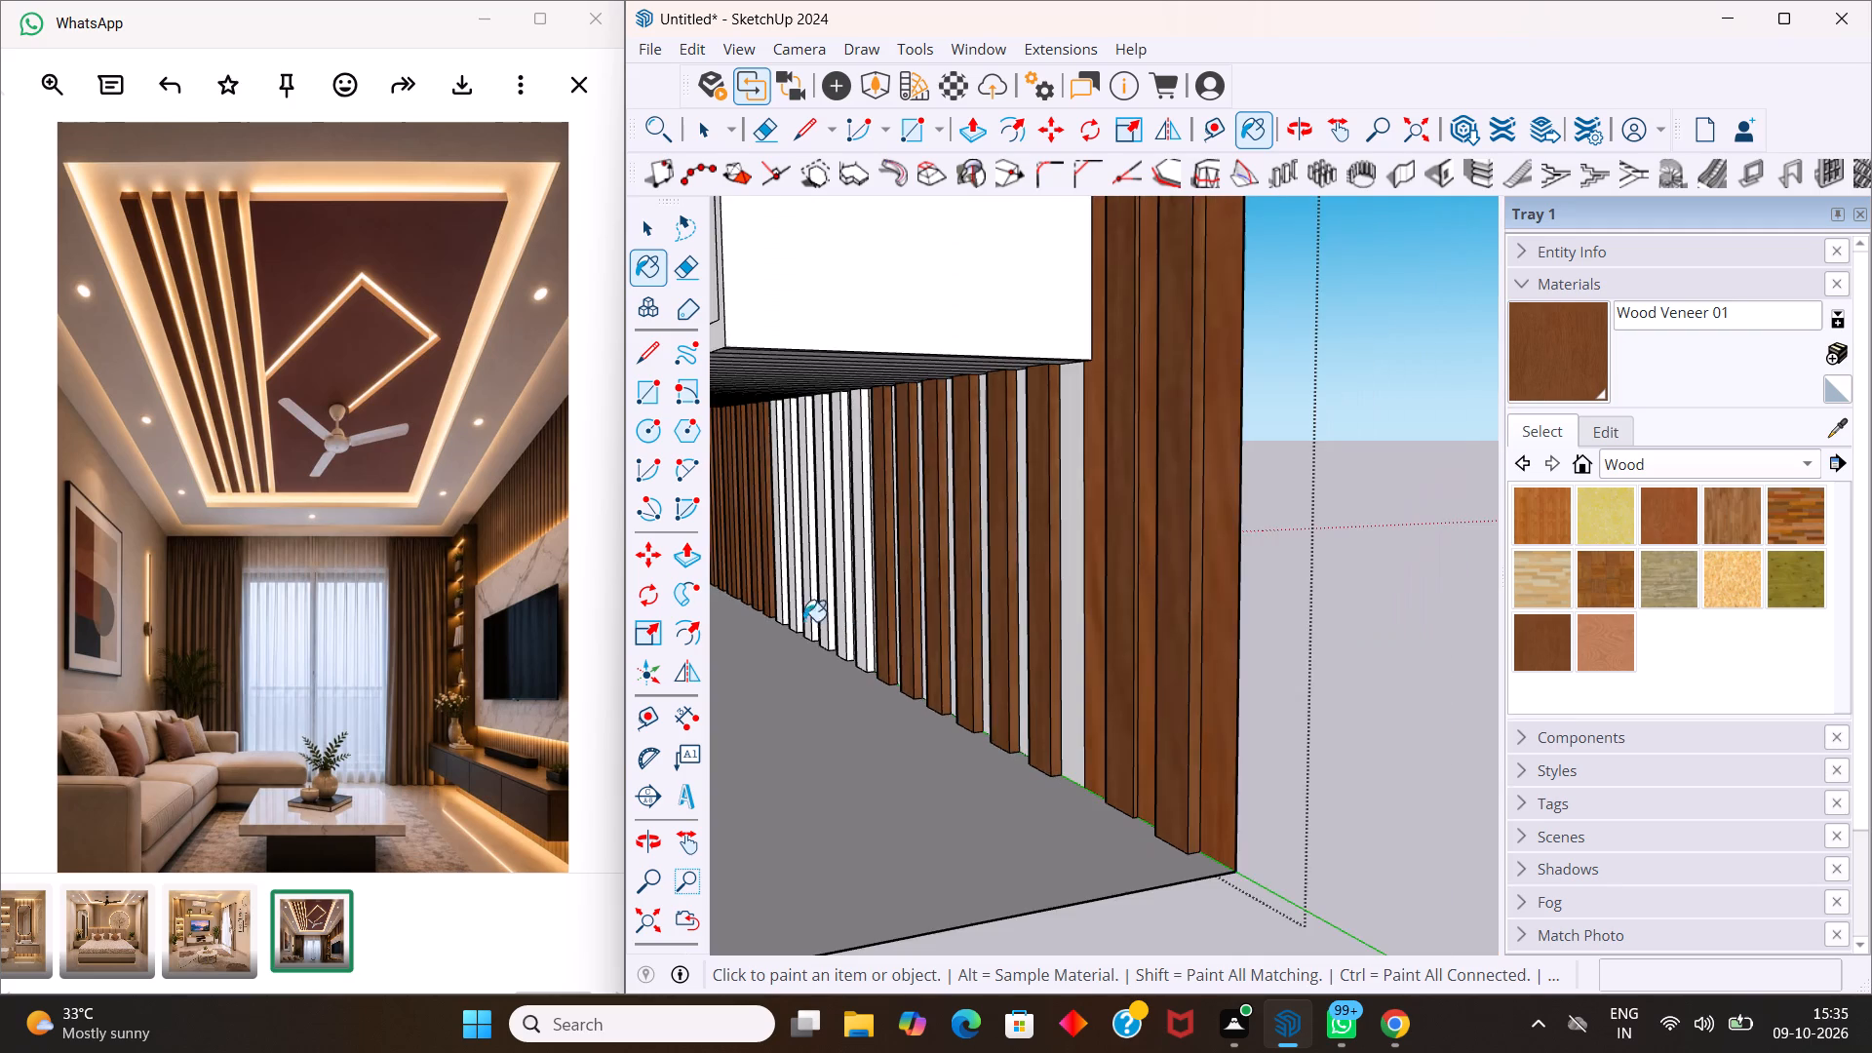
scroll(783, 611, "up", 10)
left_click(819, 625)
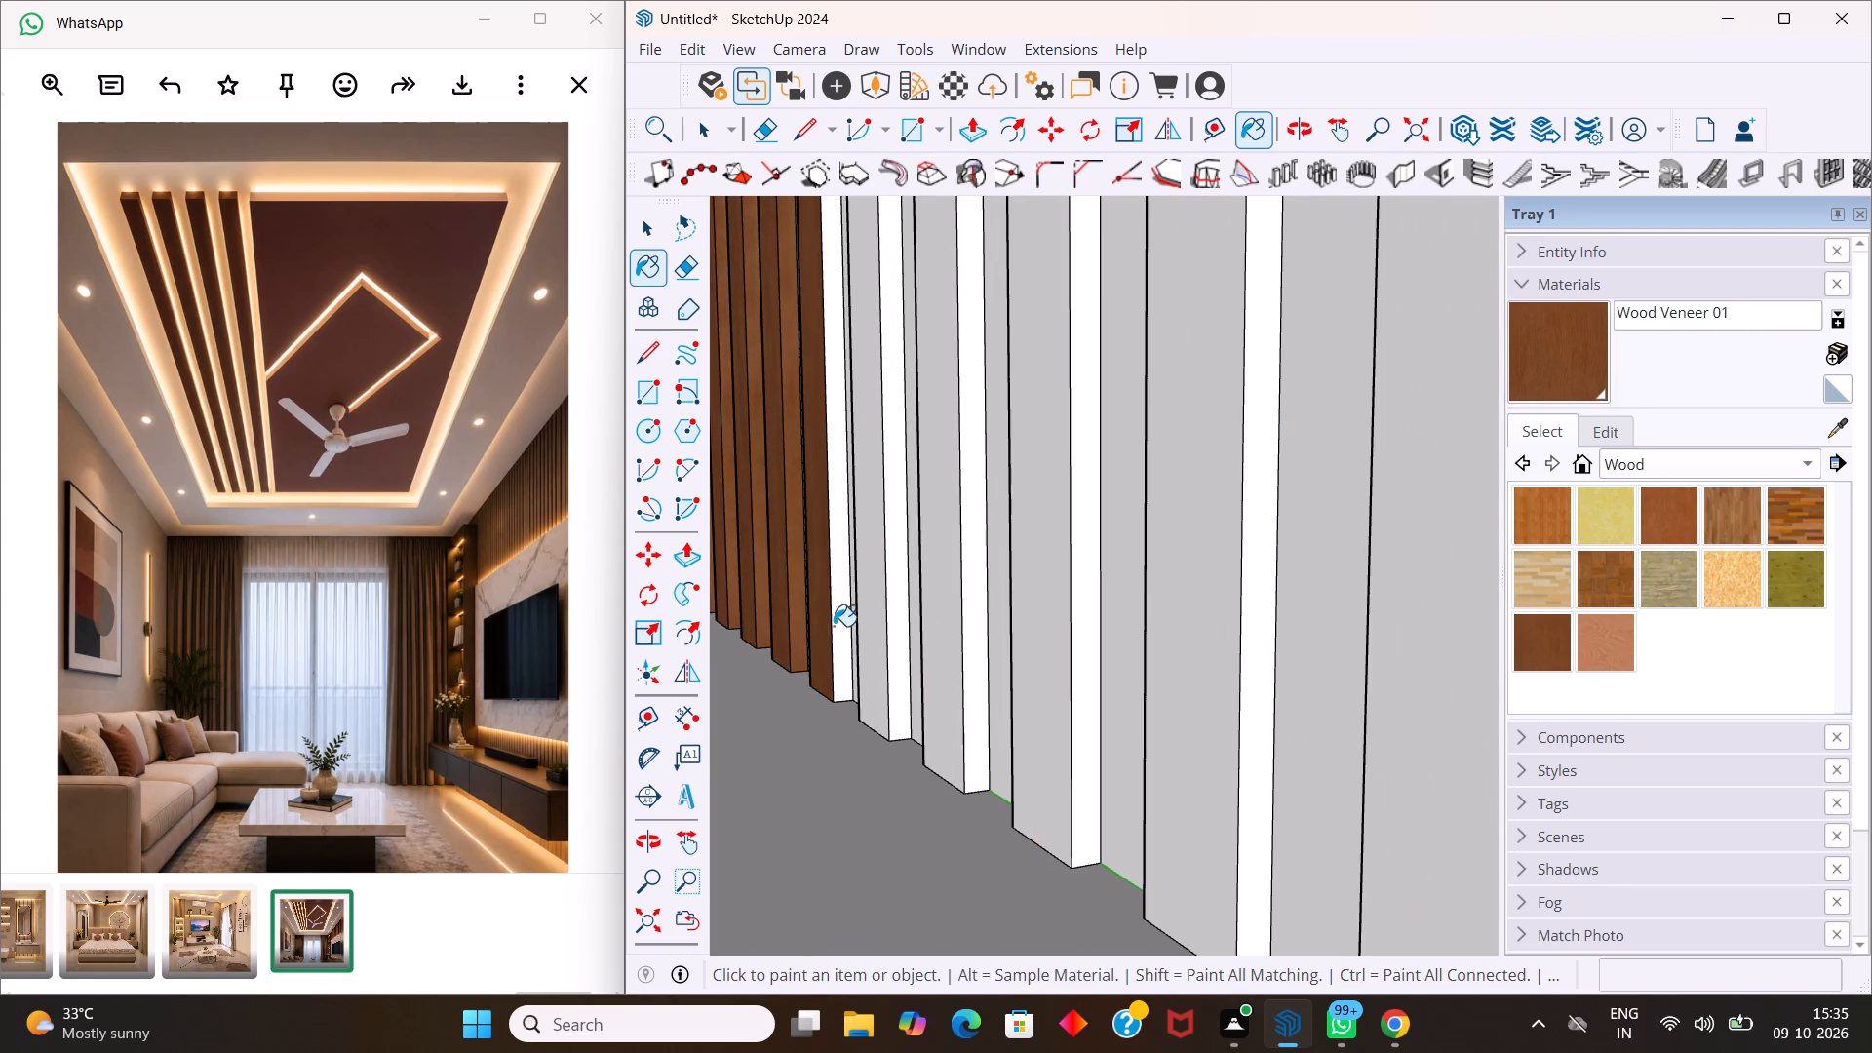
left_click(838, 627)
left_click(867, 630)
left_click(891, 628)
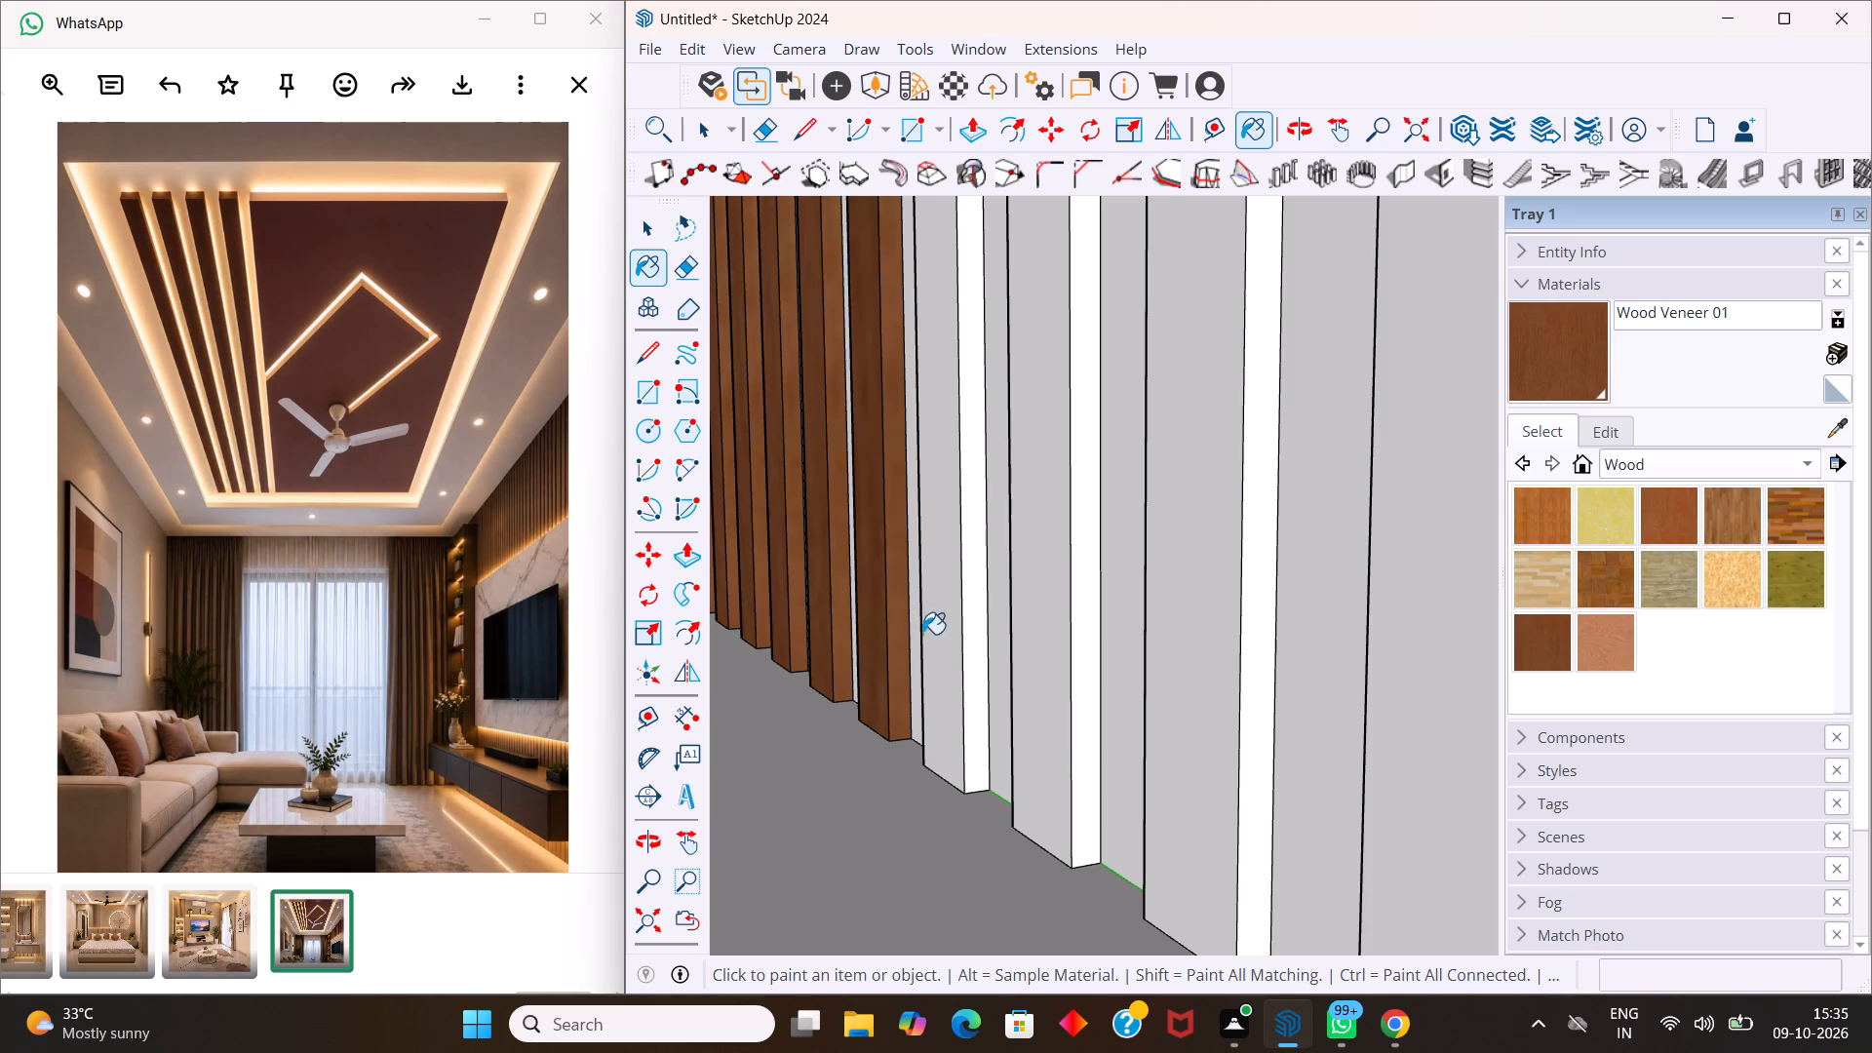
left_click(934, 636)
left_click(966, 626)
left_click(1046, 628)
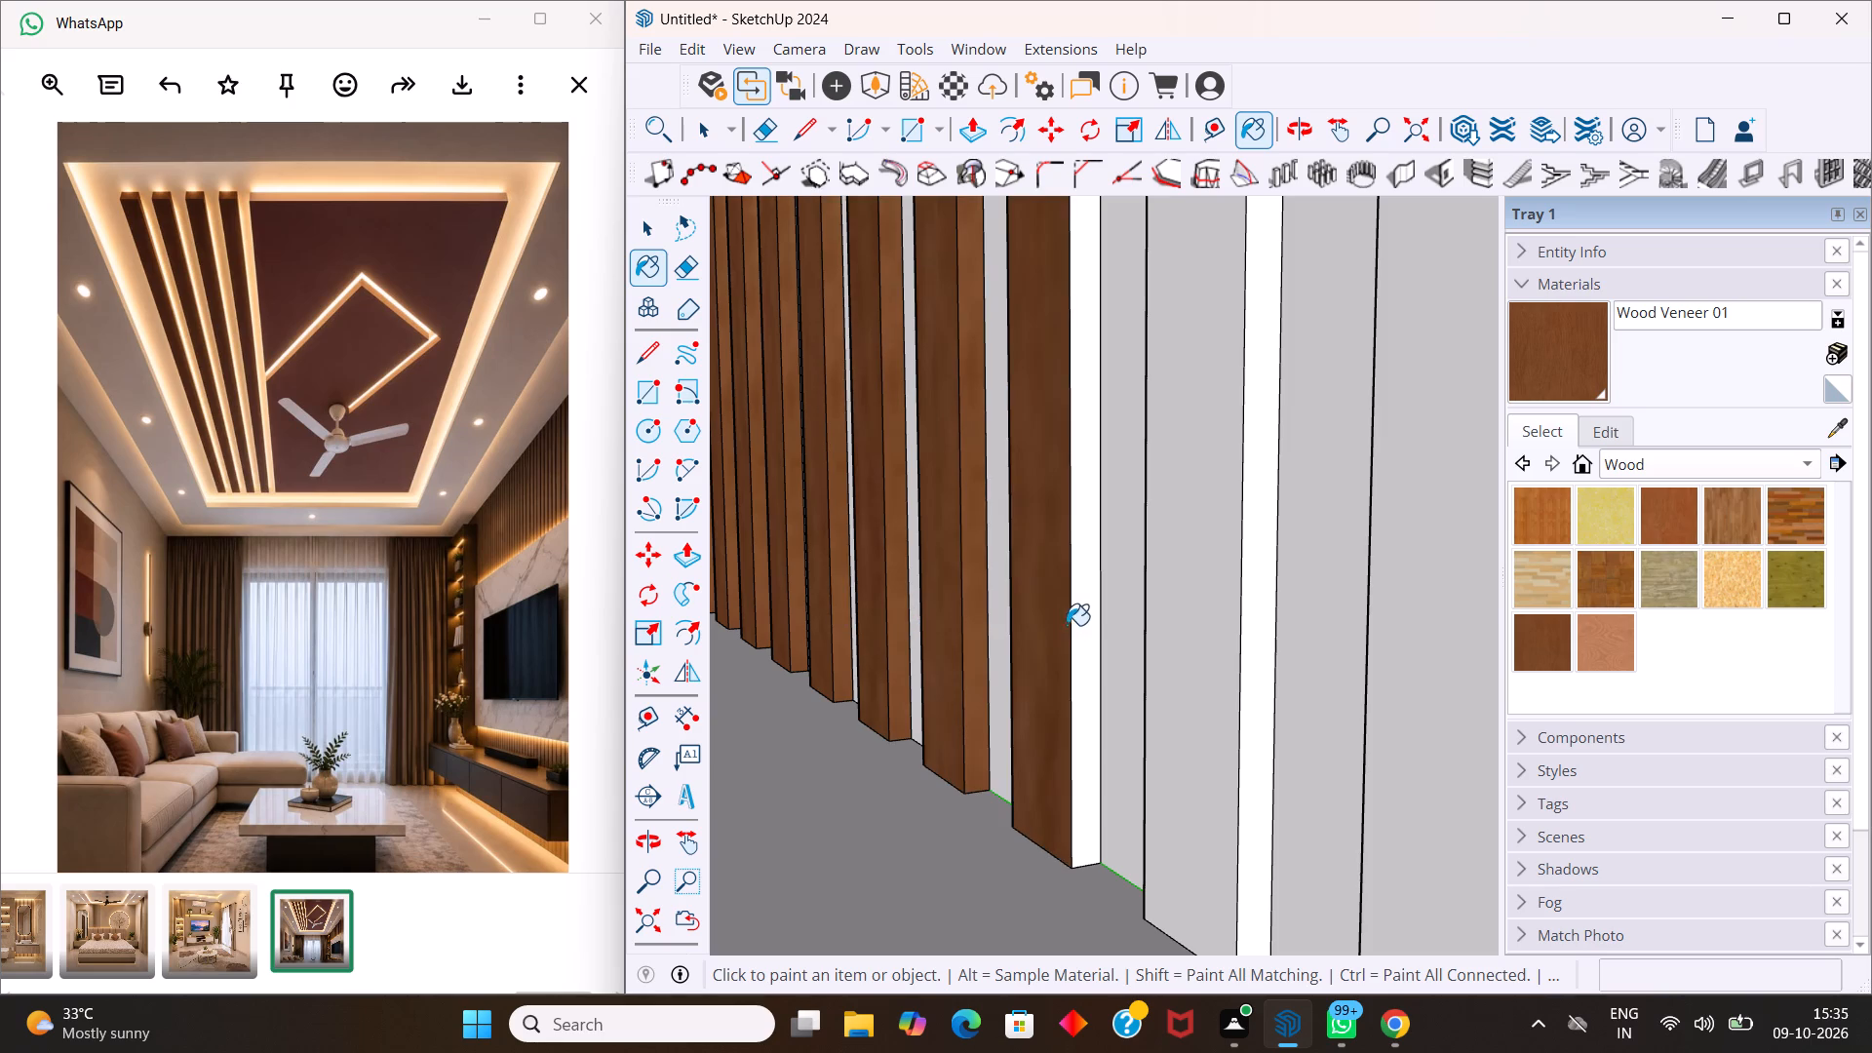
left_click(1076, 622)
left_click(1201, 627)
left_click(1260, 616)
scroll(1244, 611, "down", 2)
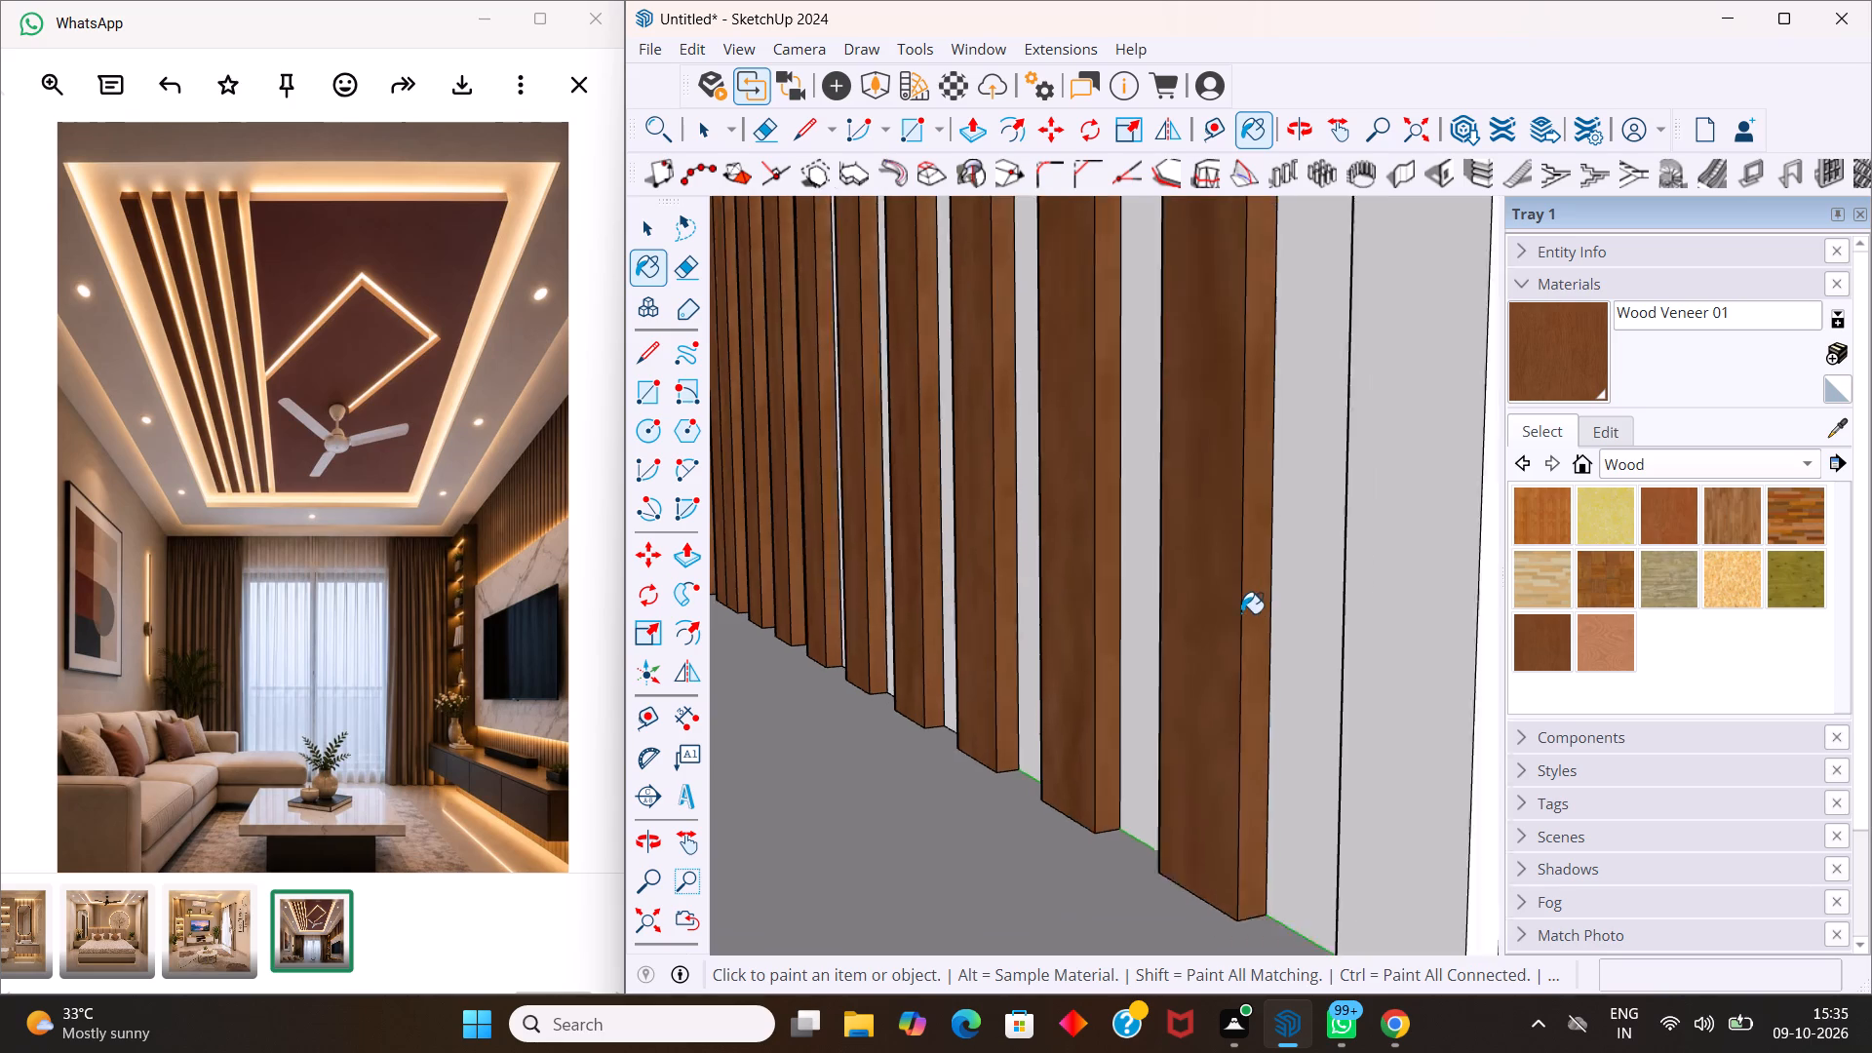
scroll(1241, 613, "down", 7)
left_click(1297, 617)
left_click(1340, 615)
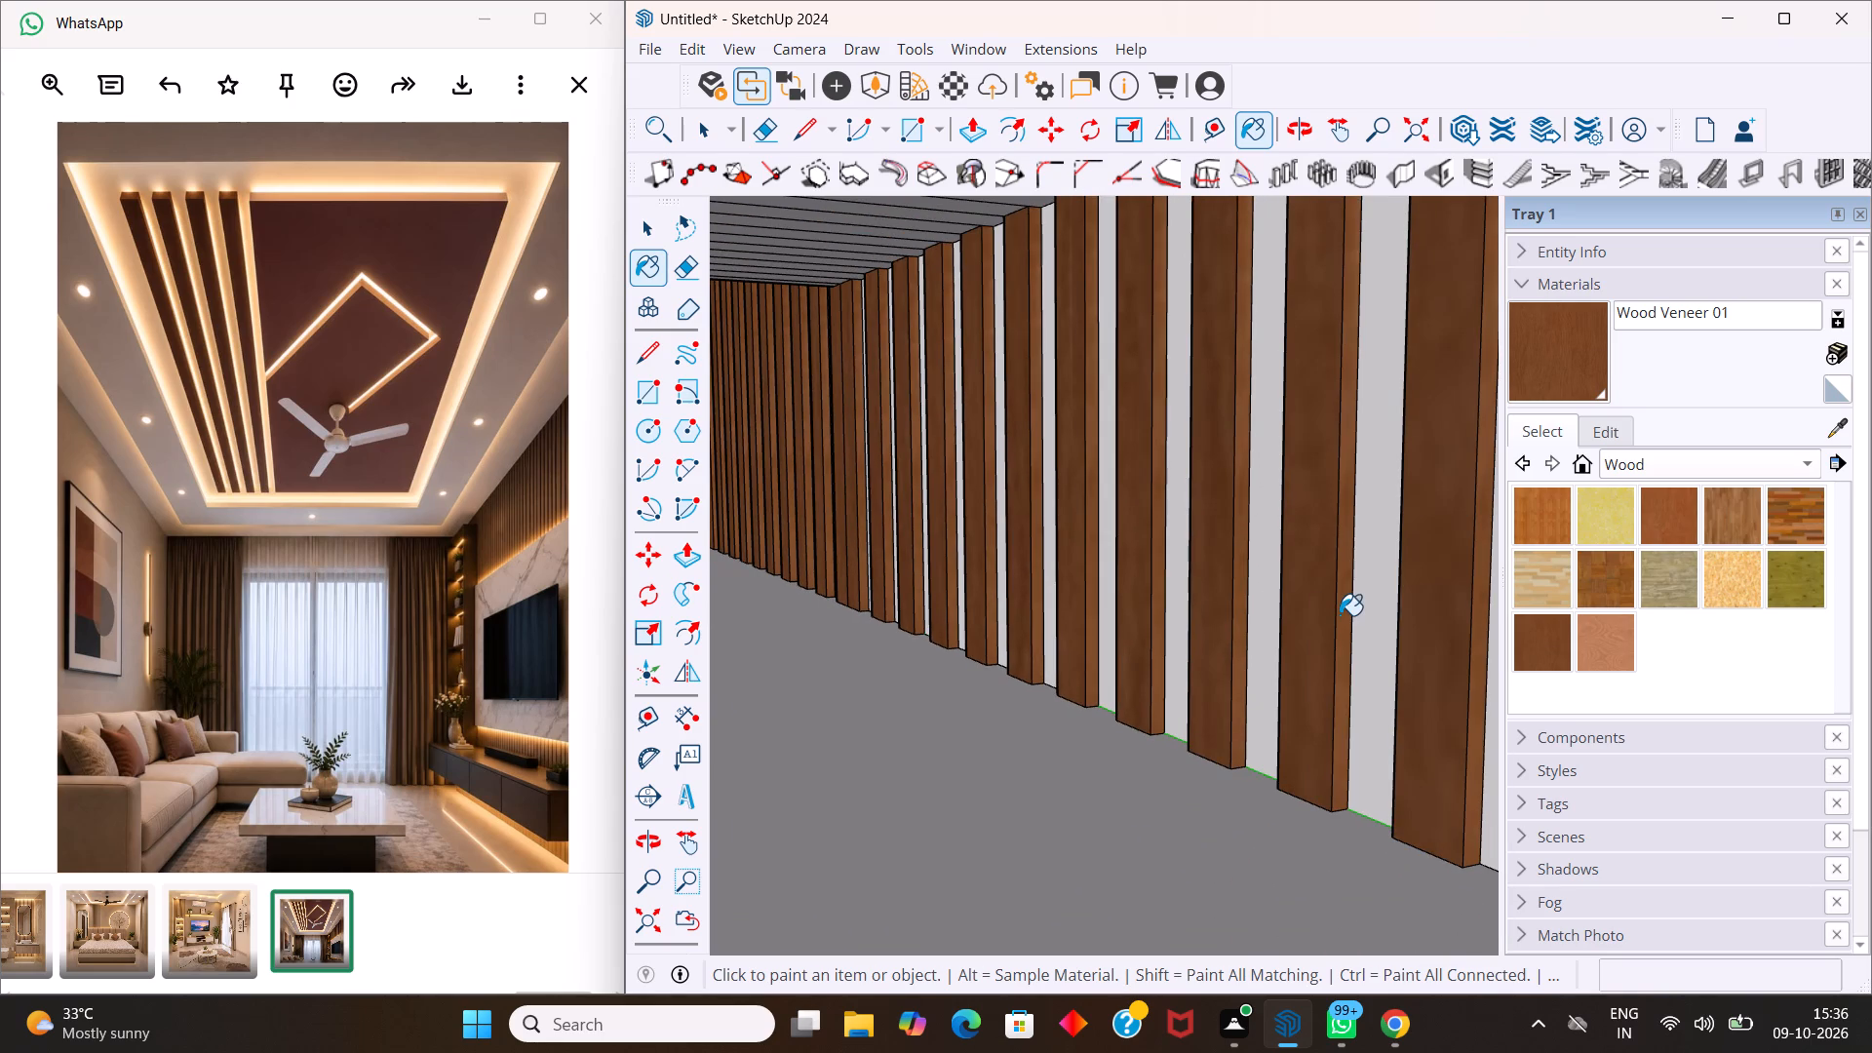
key("space")
scroll(1224, 584, "down", 6)
scroll(1130, 549, "down", 5)
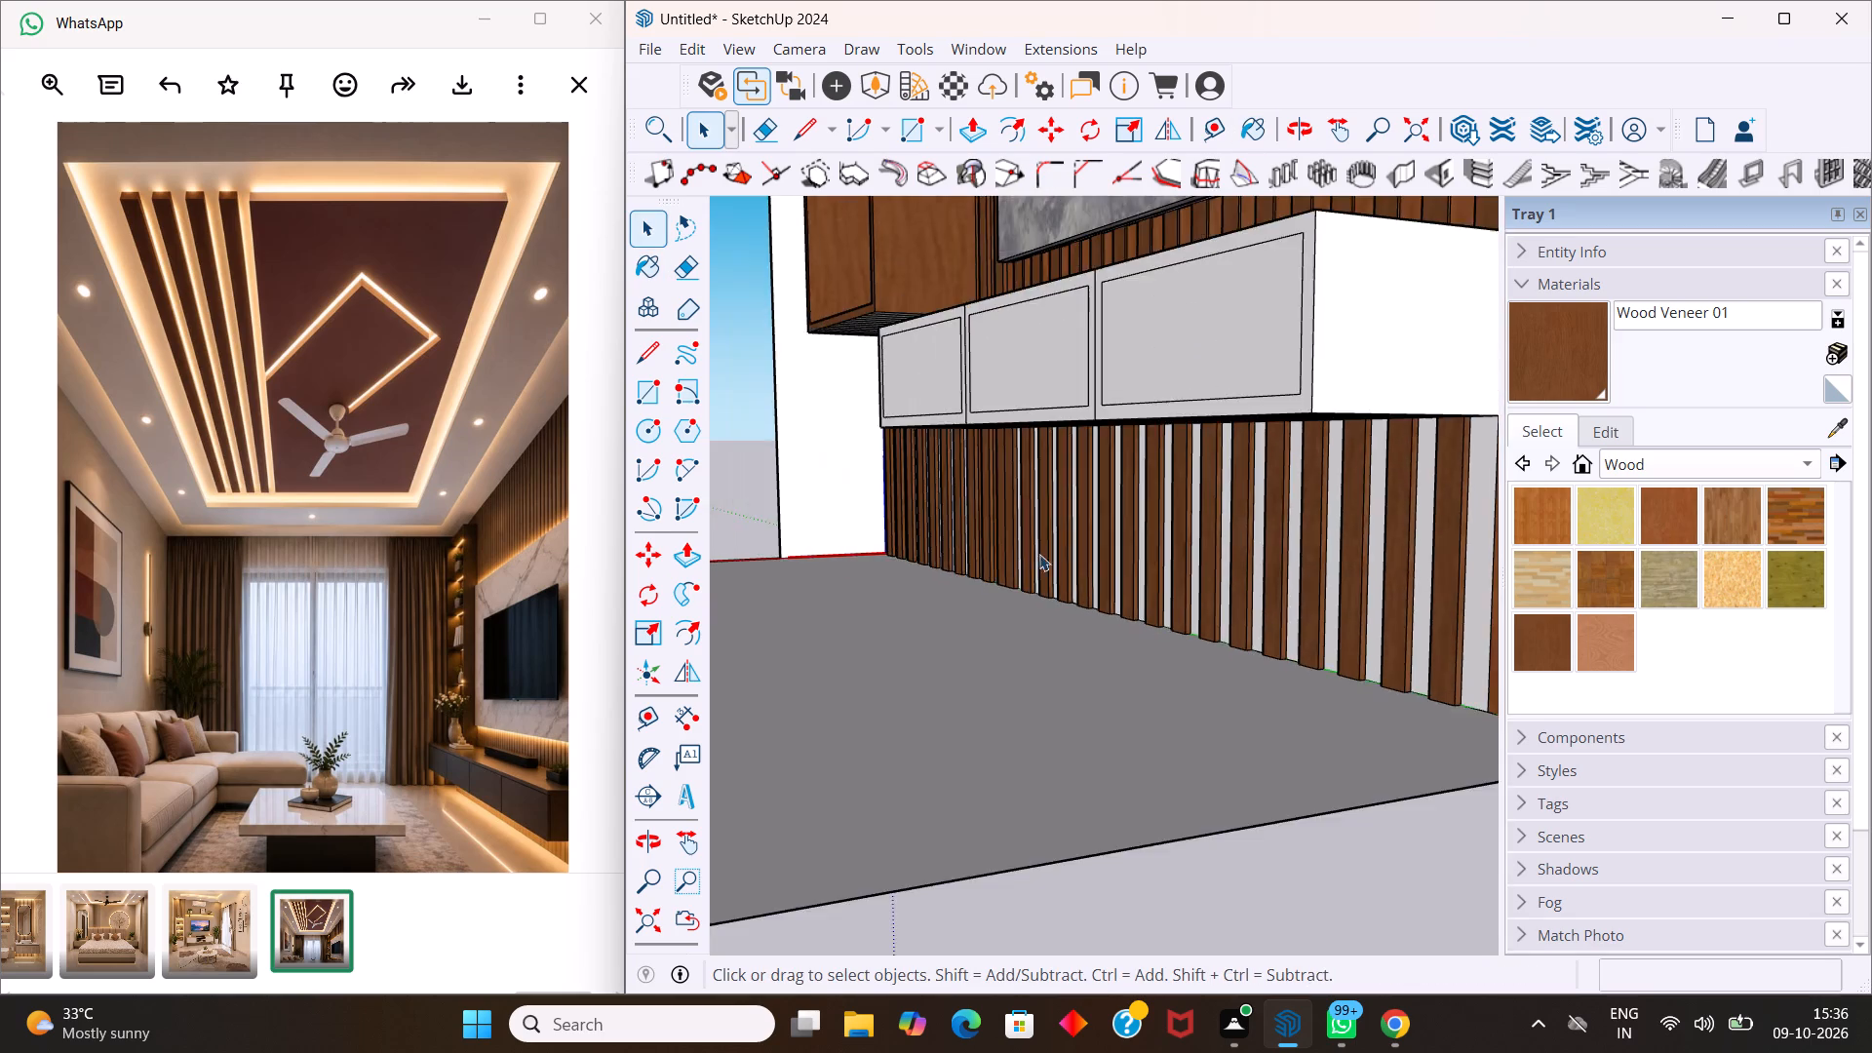
middle_click_drag(1029, 552, 1131, 582)
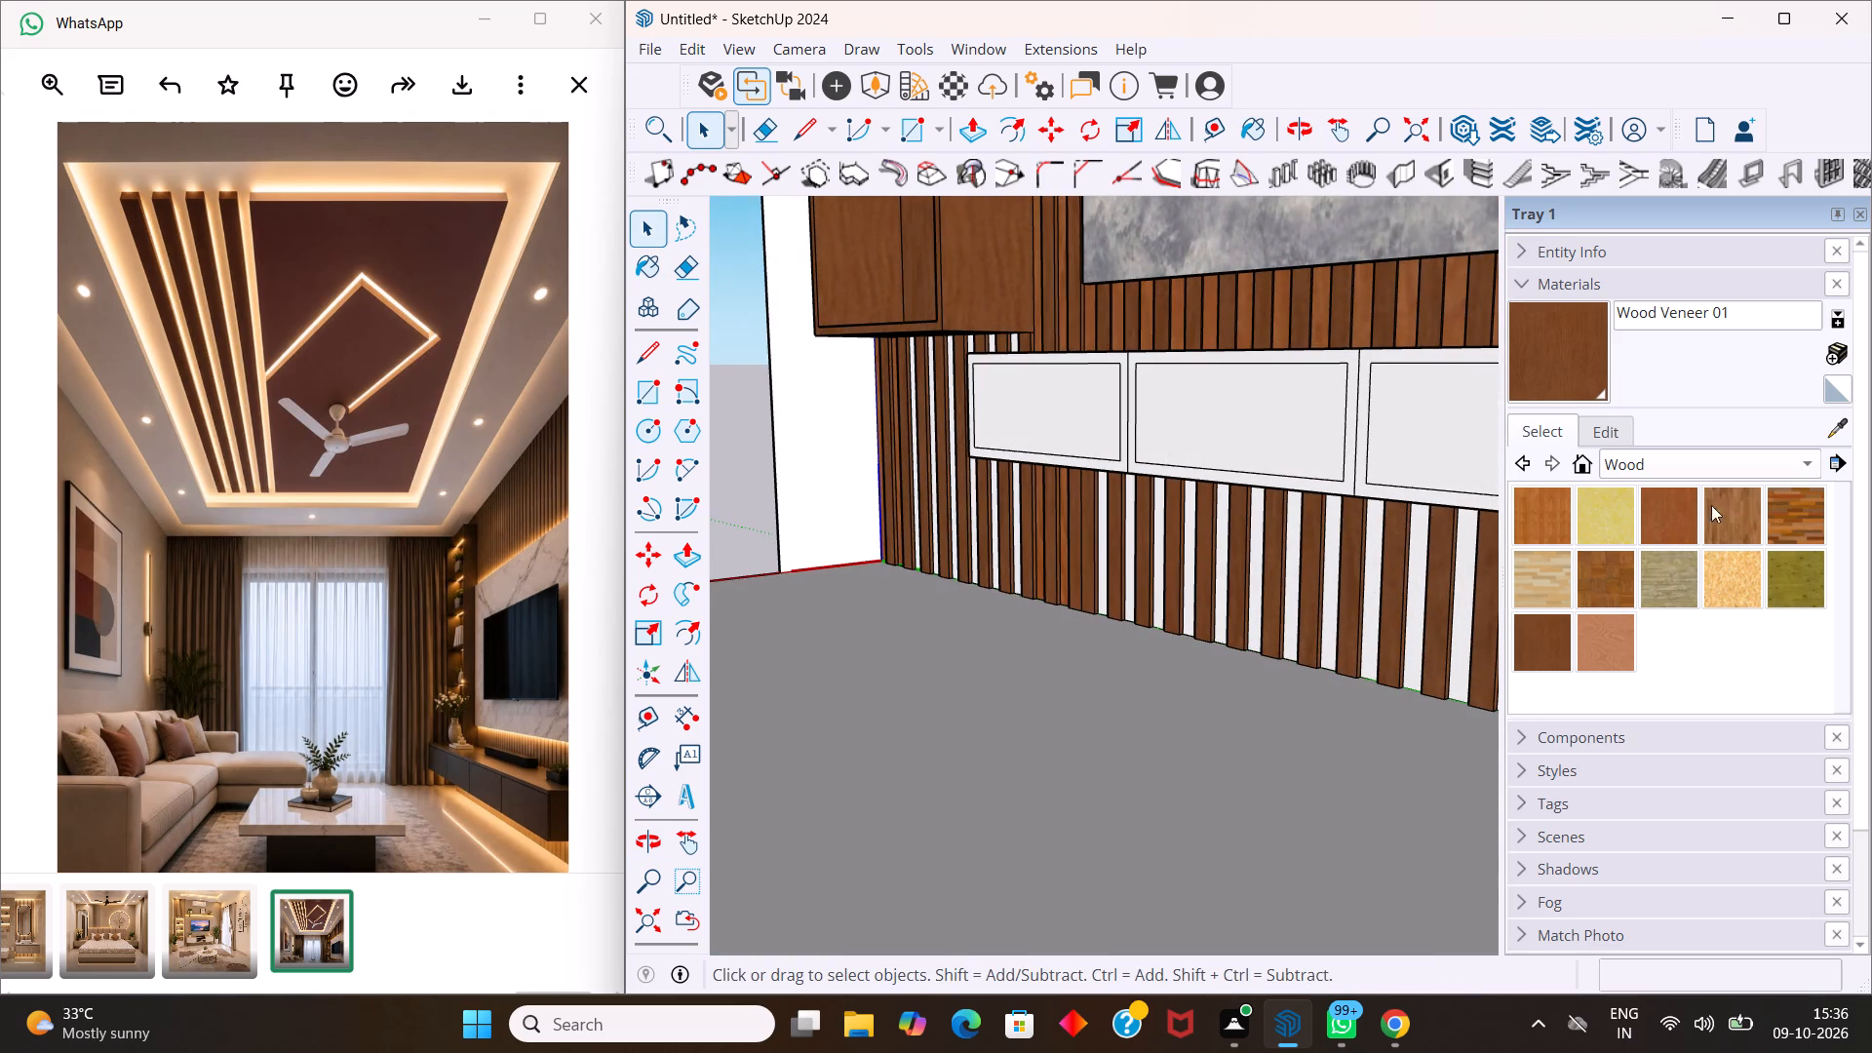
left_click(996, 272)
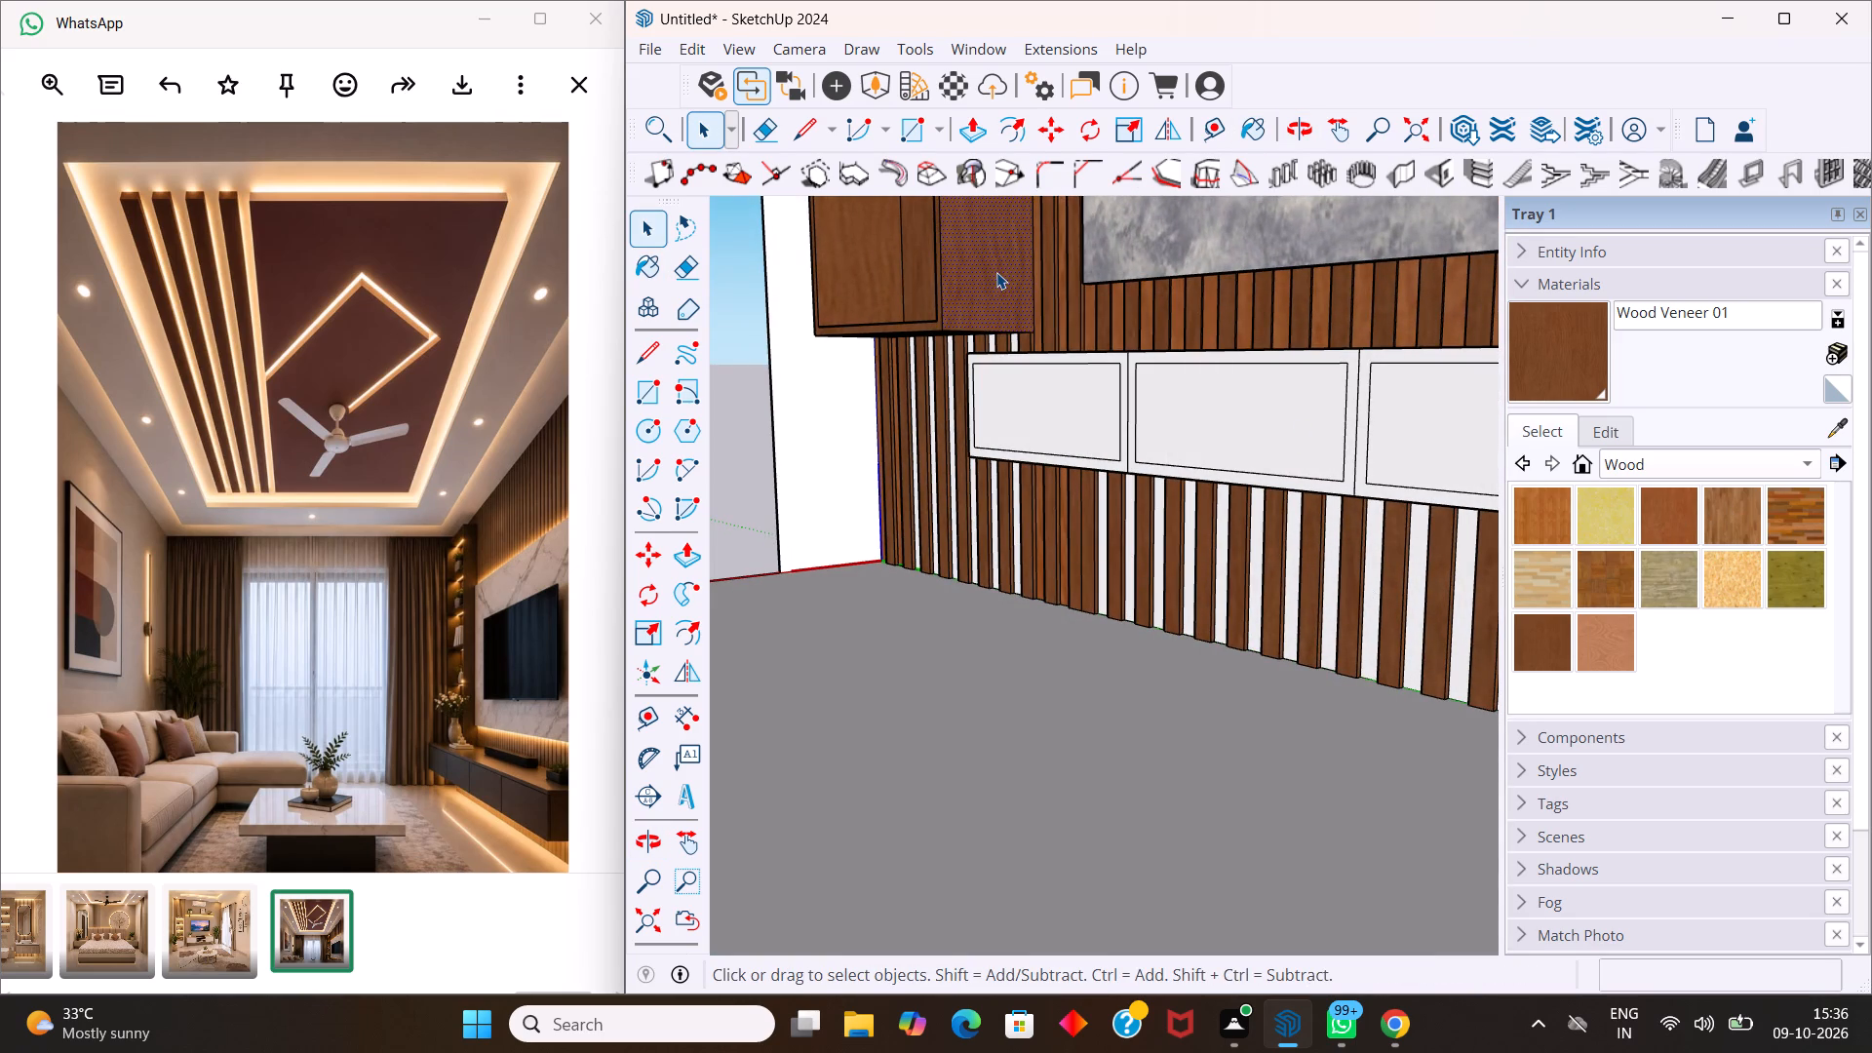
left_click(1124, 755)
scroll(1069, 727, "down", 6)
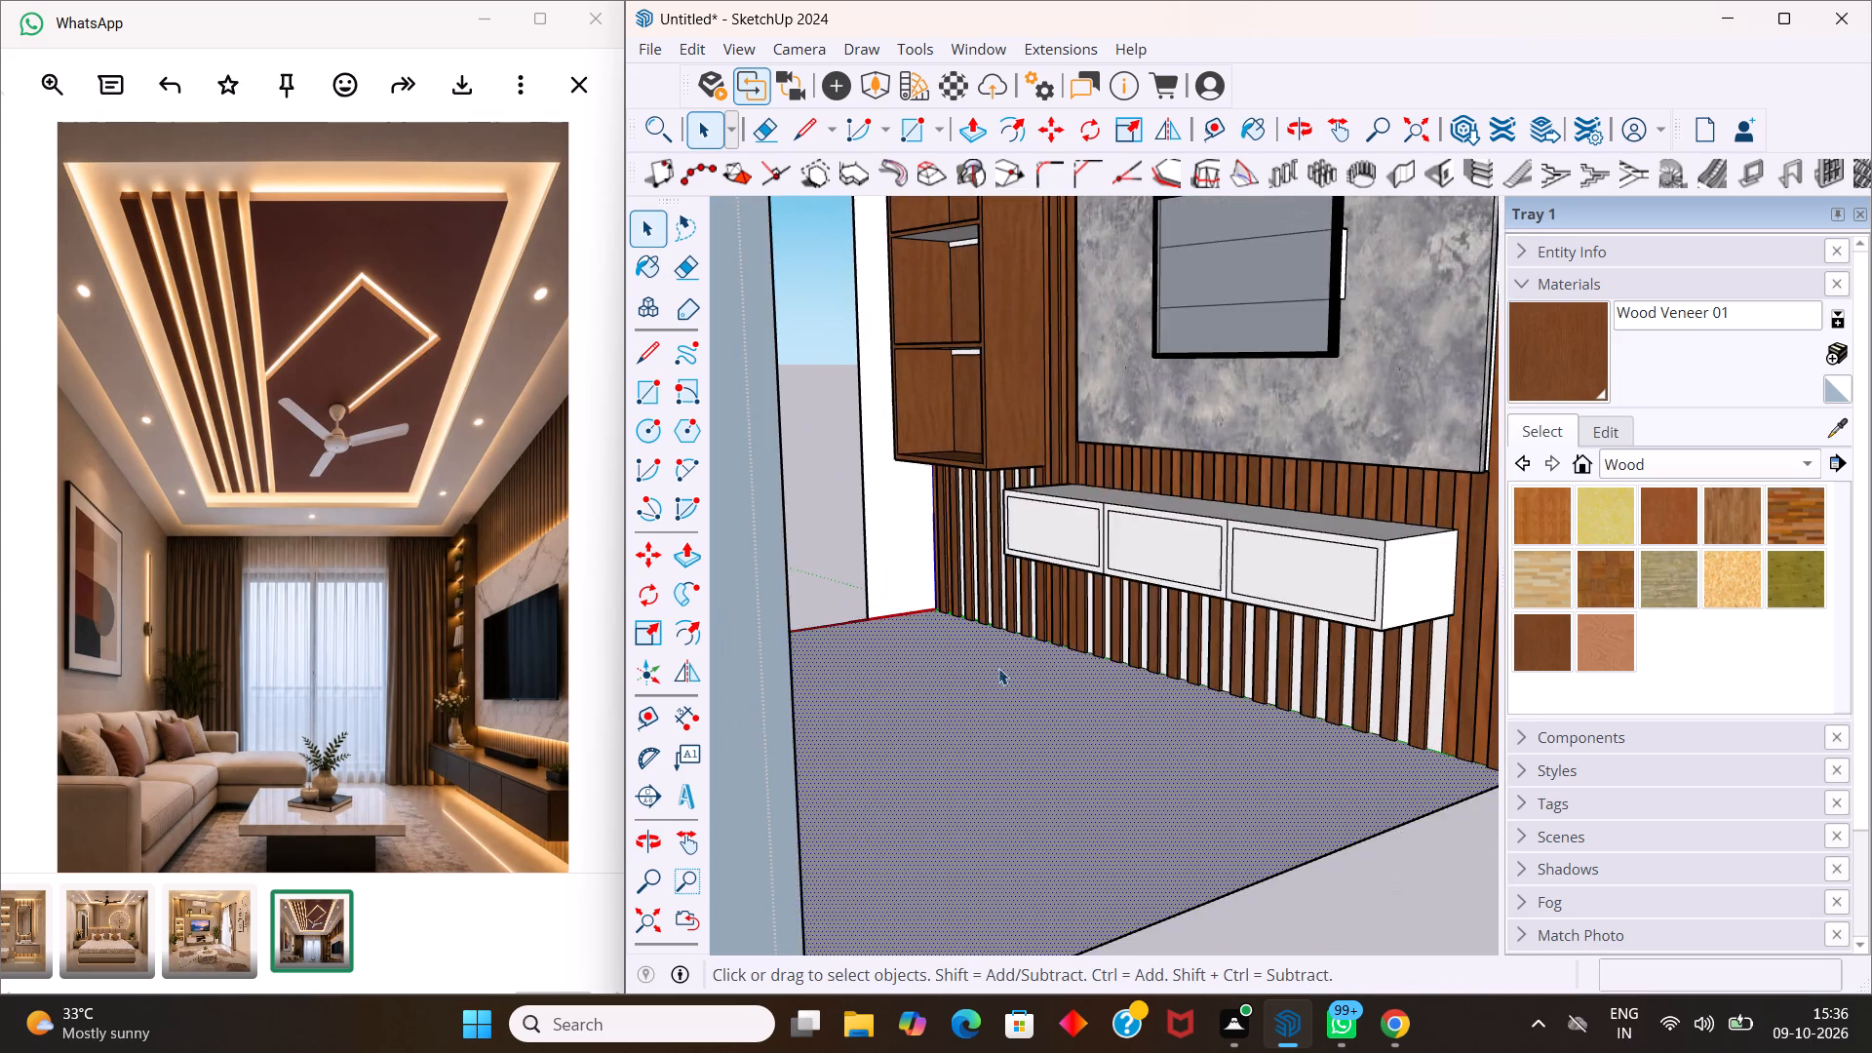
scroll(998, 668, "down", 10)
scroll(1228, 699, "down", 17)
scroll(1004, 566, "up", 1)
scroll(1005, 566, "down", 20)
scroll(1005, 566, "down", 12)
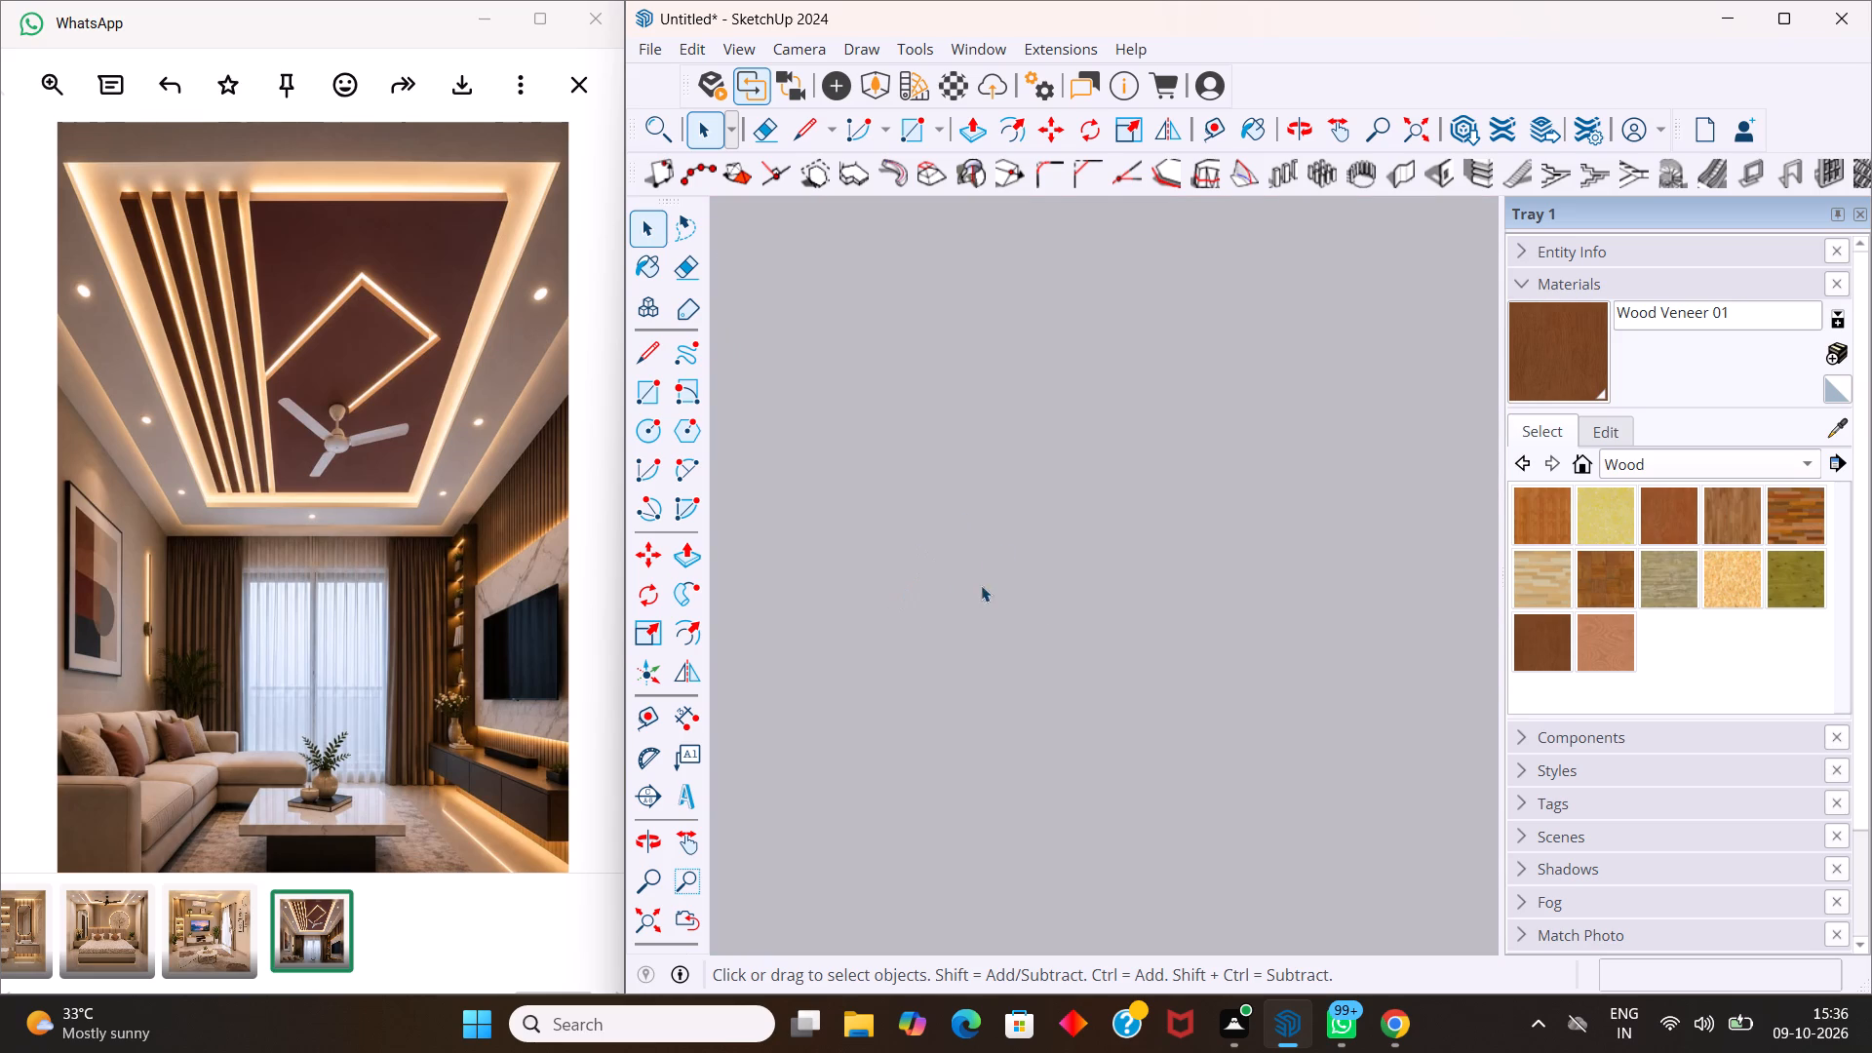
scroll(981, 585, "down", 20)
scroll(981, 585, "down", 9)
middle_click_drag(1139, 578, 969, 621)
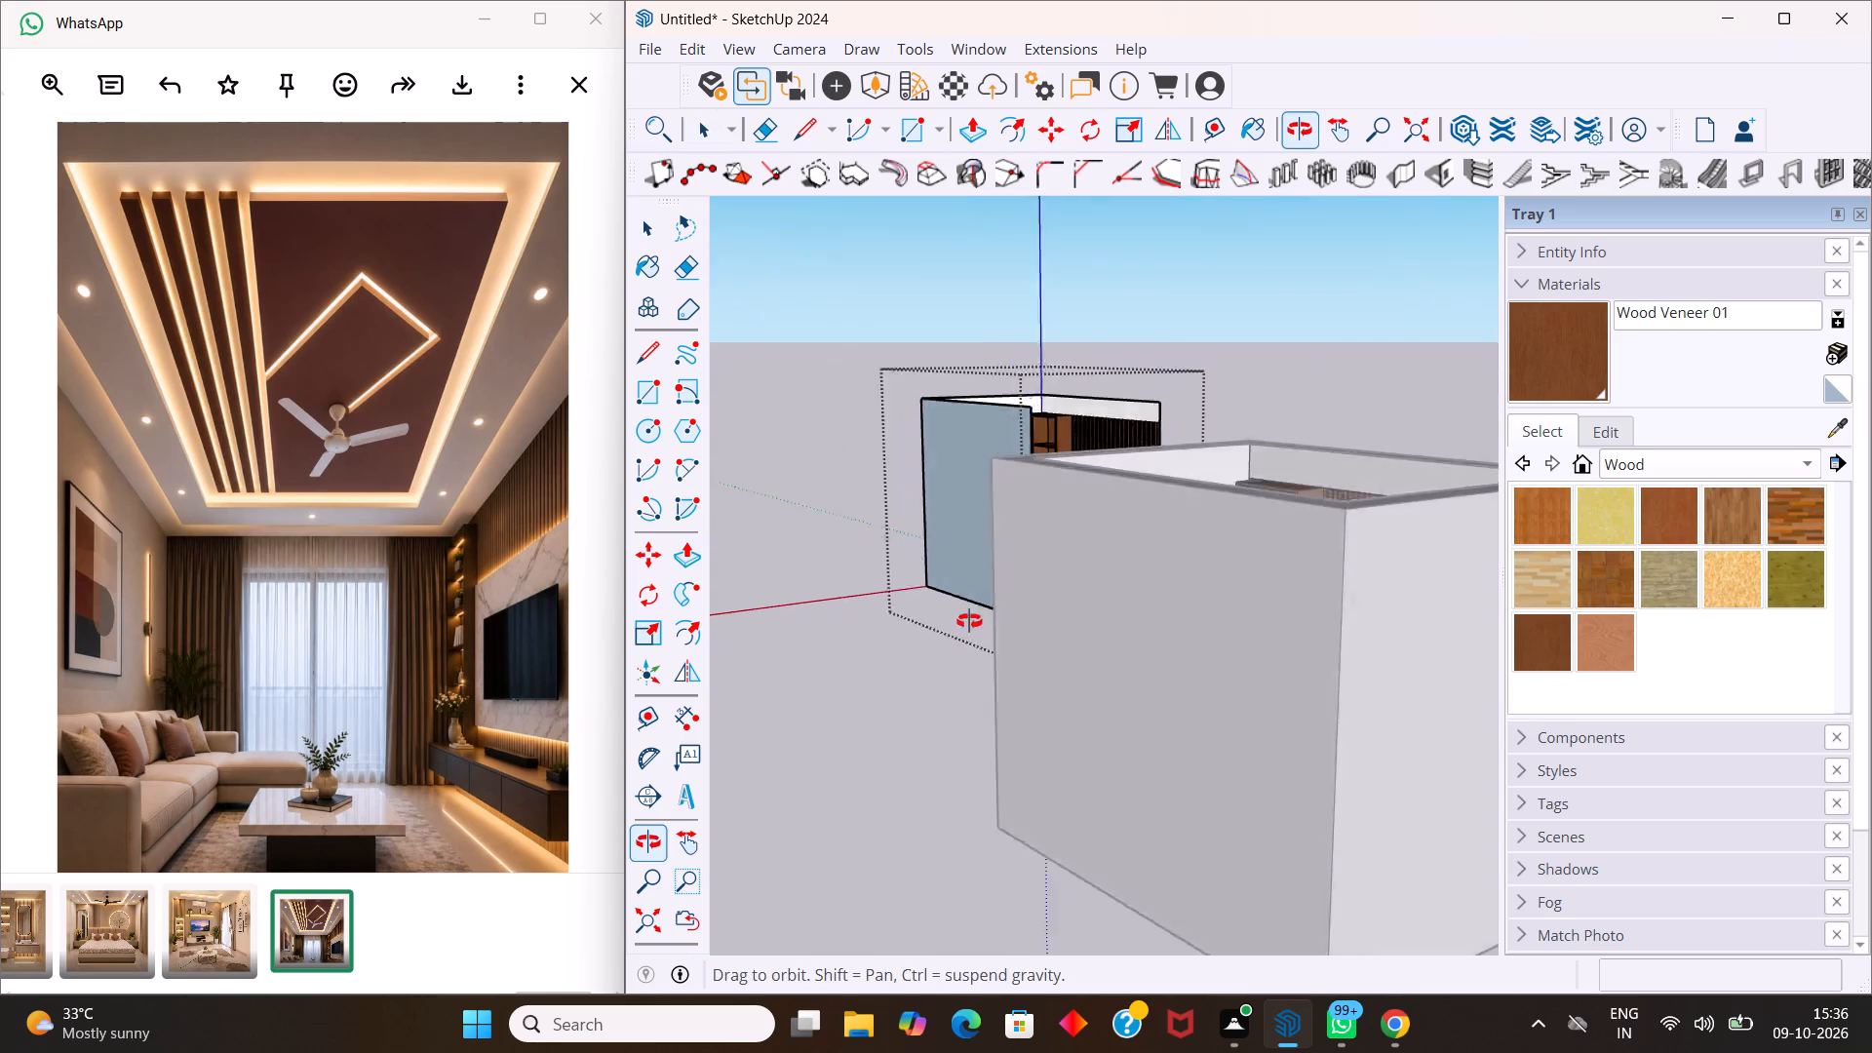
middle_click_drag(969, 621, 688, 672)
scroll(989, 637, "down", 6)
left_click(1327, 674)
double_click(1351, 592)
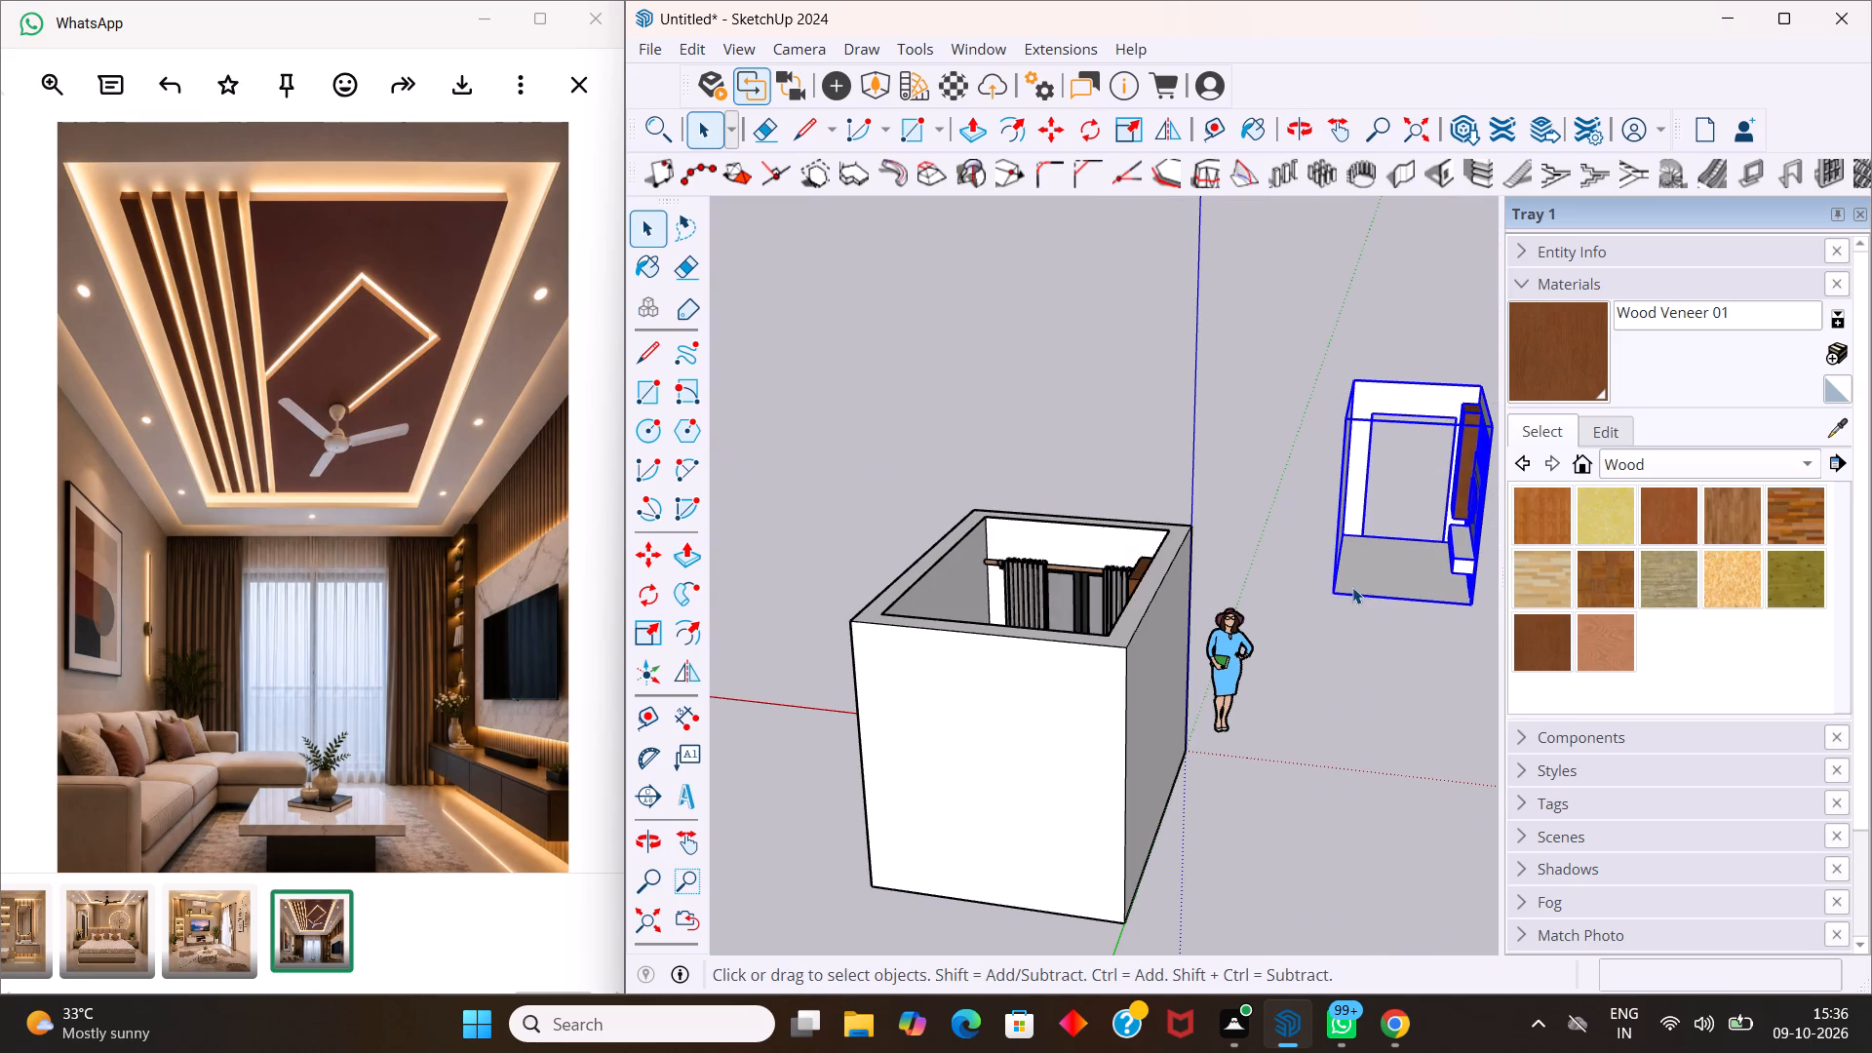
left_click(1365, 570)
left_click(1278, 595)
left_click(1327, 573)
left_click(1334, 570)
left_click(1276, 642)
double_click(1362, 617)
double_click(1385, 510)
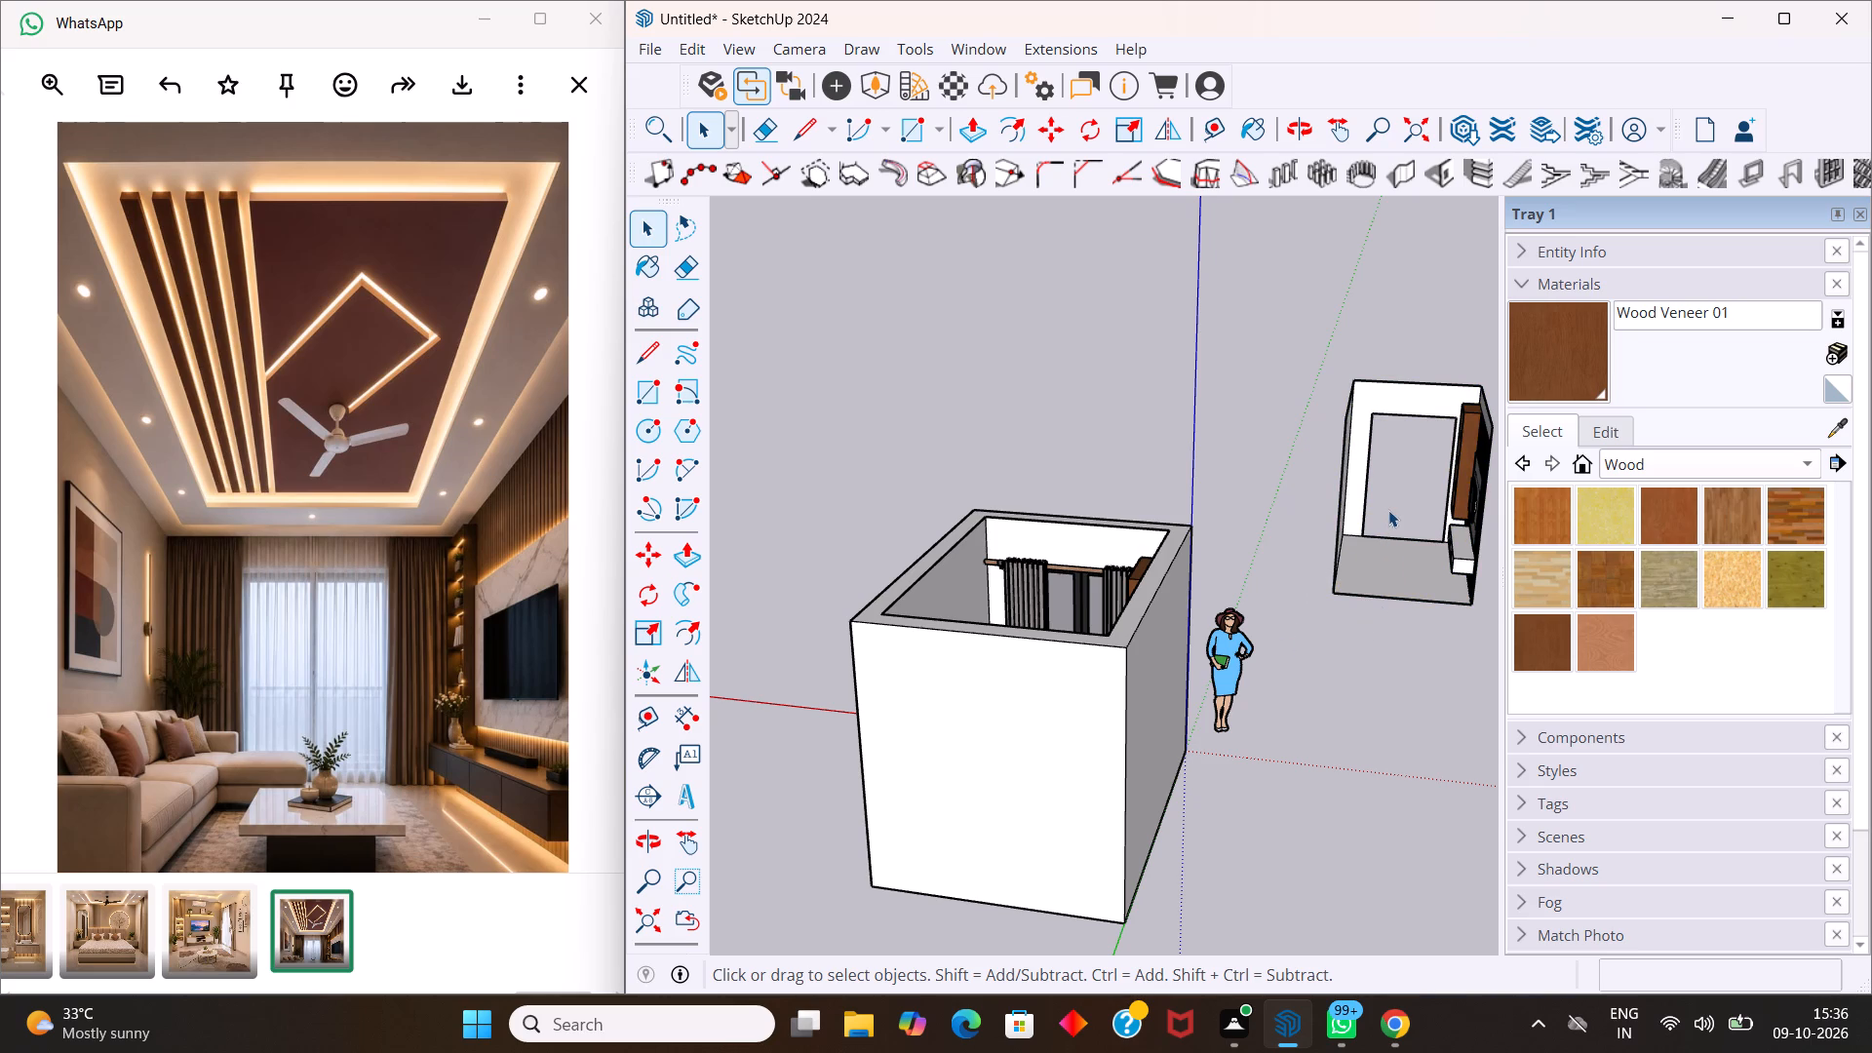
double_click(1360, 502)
Paint the first white recesses and slat sides below the shelf unit, starting at the window-wall end, with Wood Cherry Original.
middle_click_drag(1143, 690, 1199, 838)
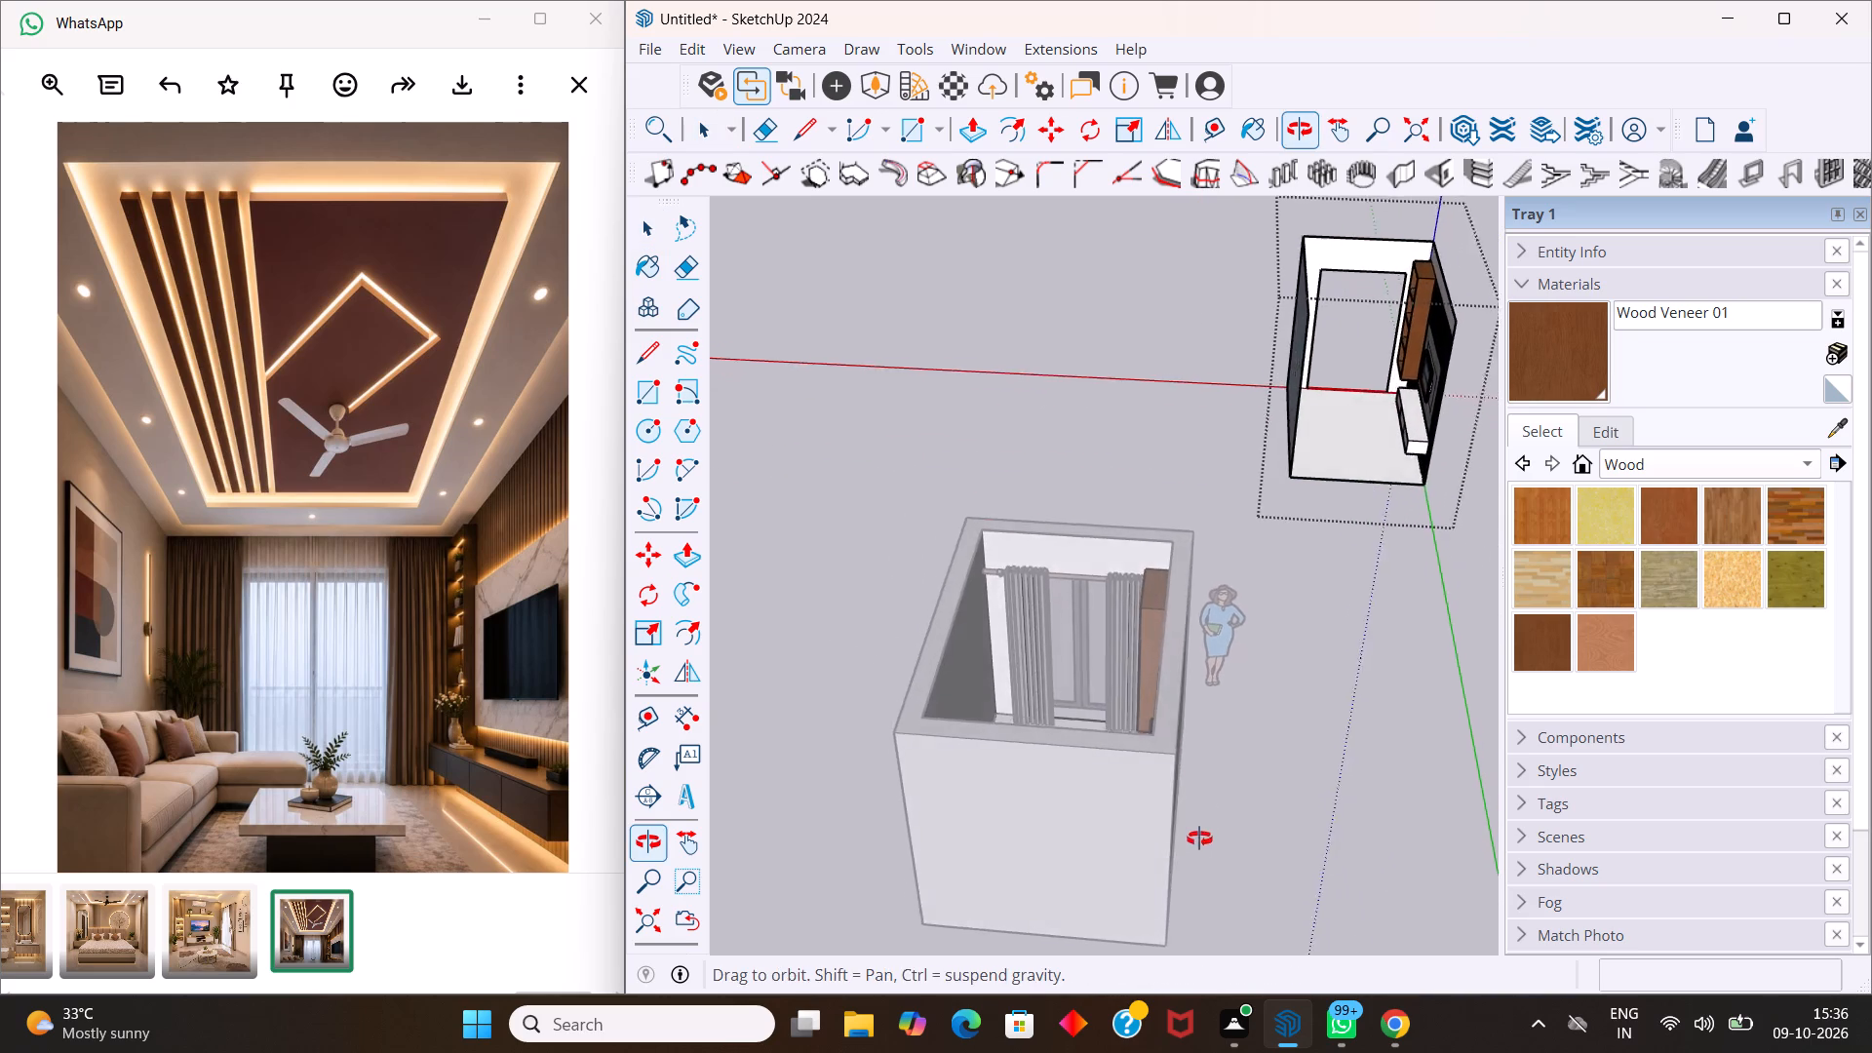
middle_click_drag(1199, 838, 1179, 838)
scroll(1040, 717, "up", 4)
middle_click_drag(1100, 746, 1475, 811)
middle_click(1475, 811)
scroll(1328, 748, "up", 2)
scroll(1309, 735, "down", 2)
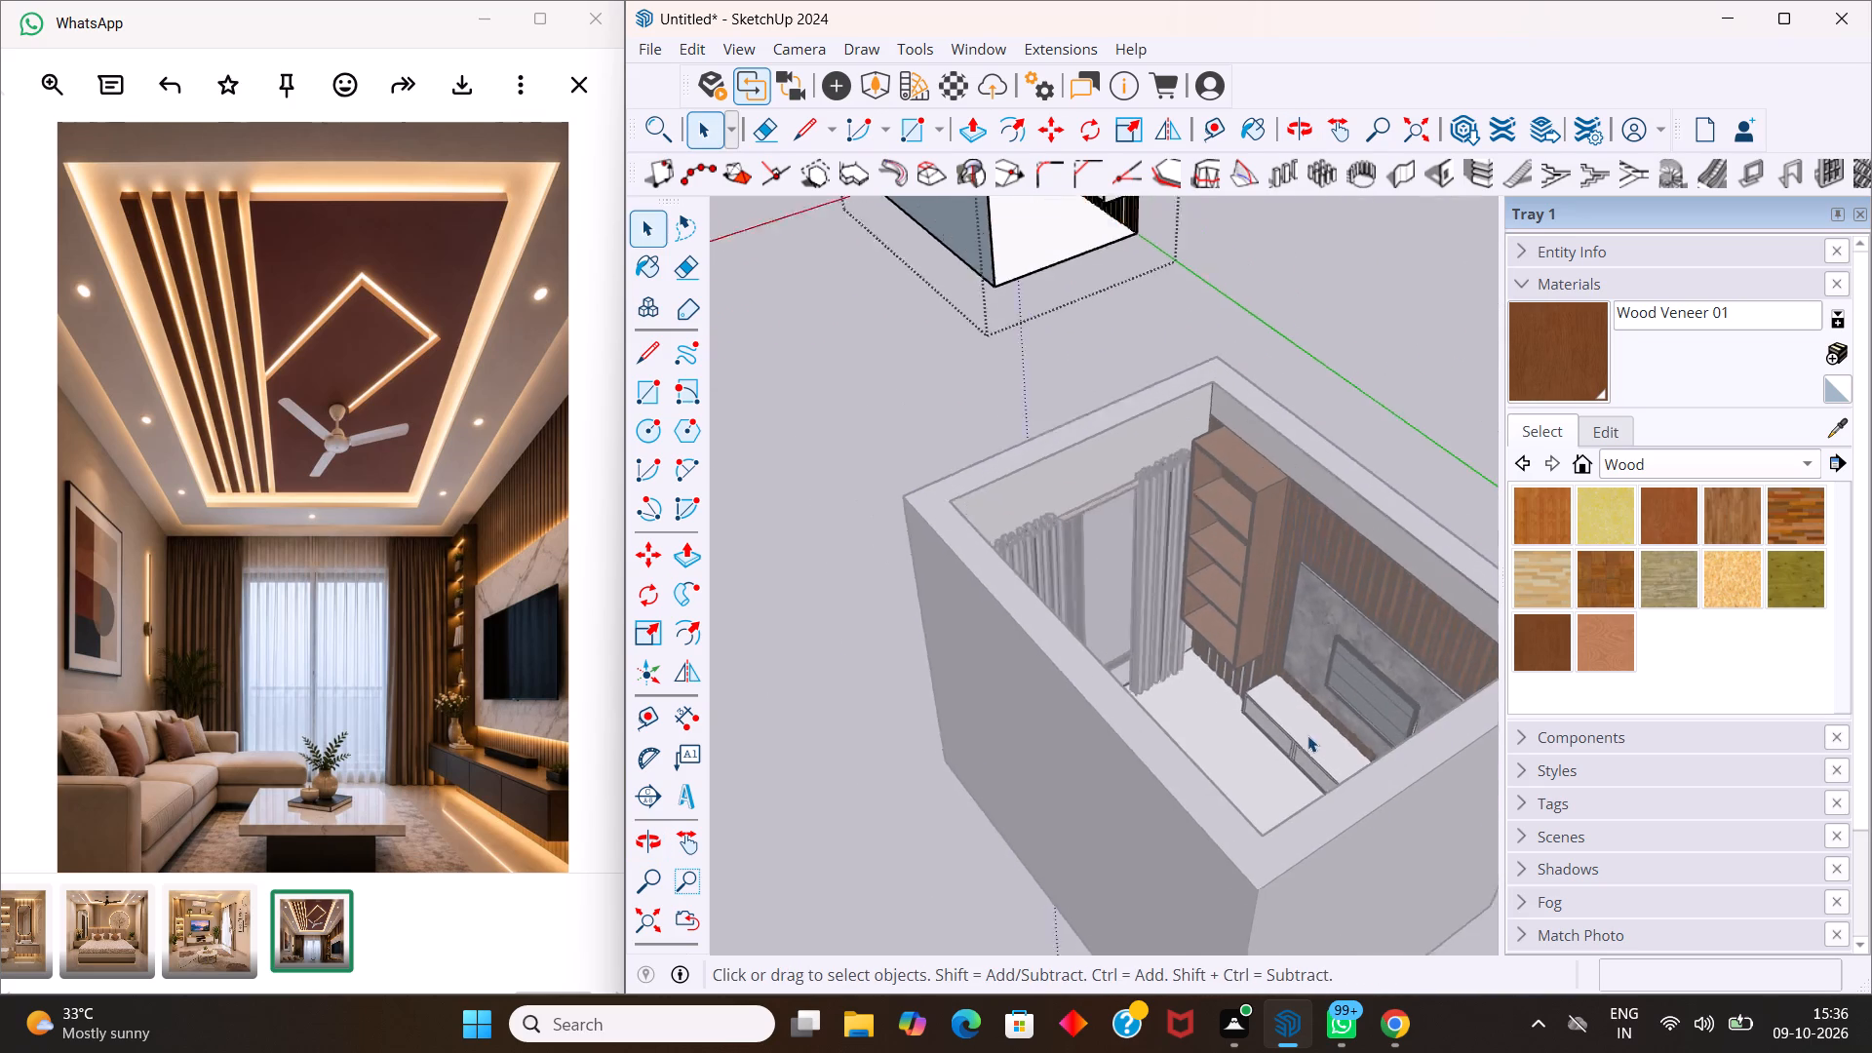
scroll(1307, 735, "down", 14)
scroll(1178, 540, "up", 3)
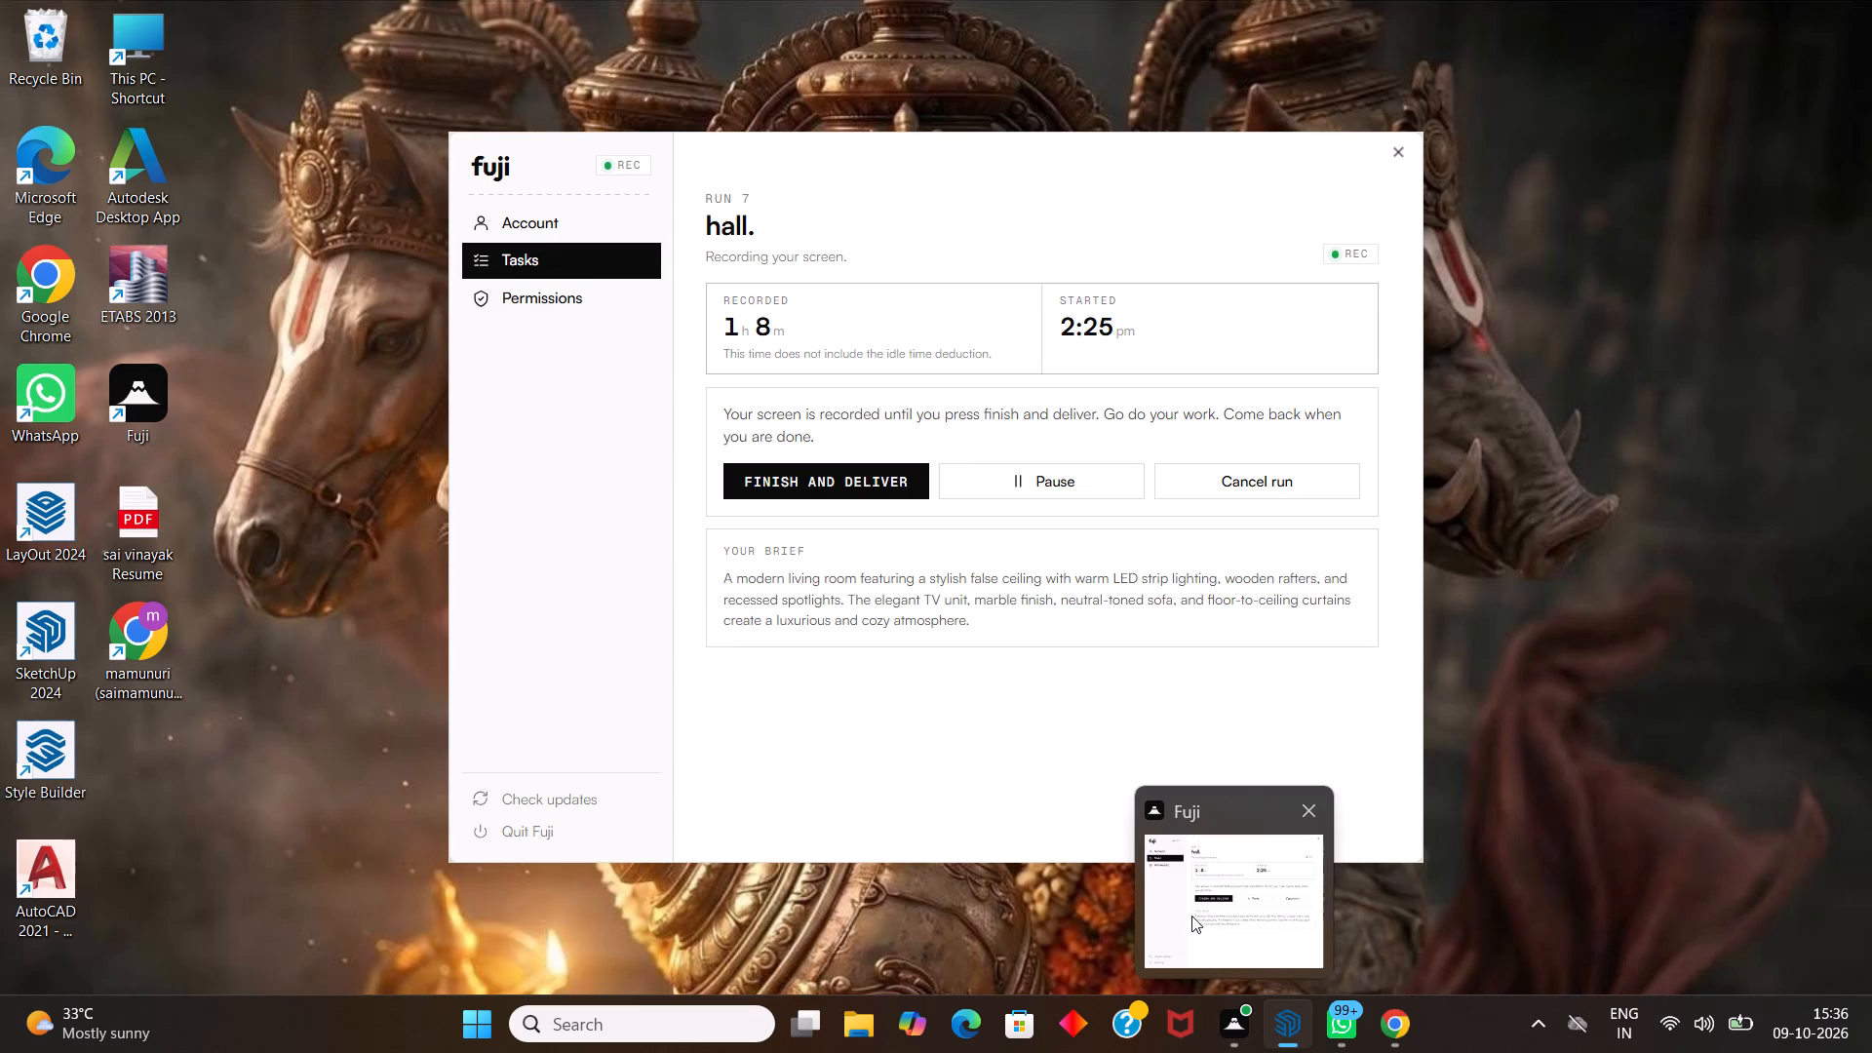
scroll(1167, 479, "up", 9)
middle_click_drag(1187, 457, 1020, 378)
scroll(1144, 453, "up", 3)
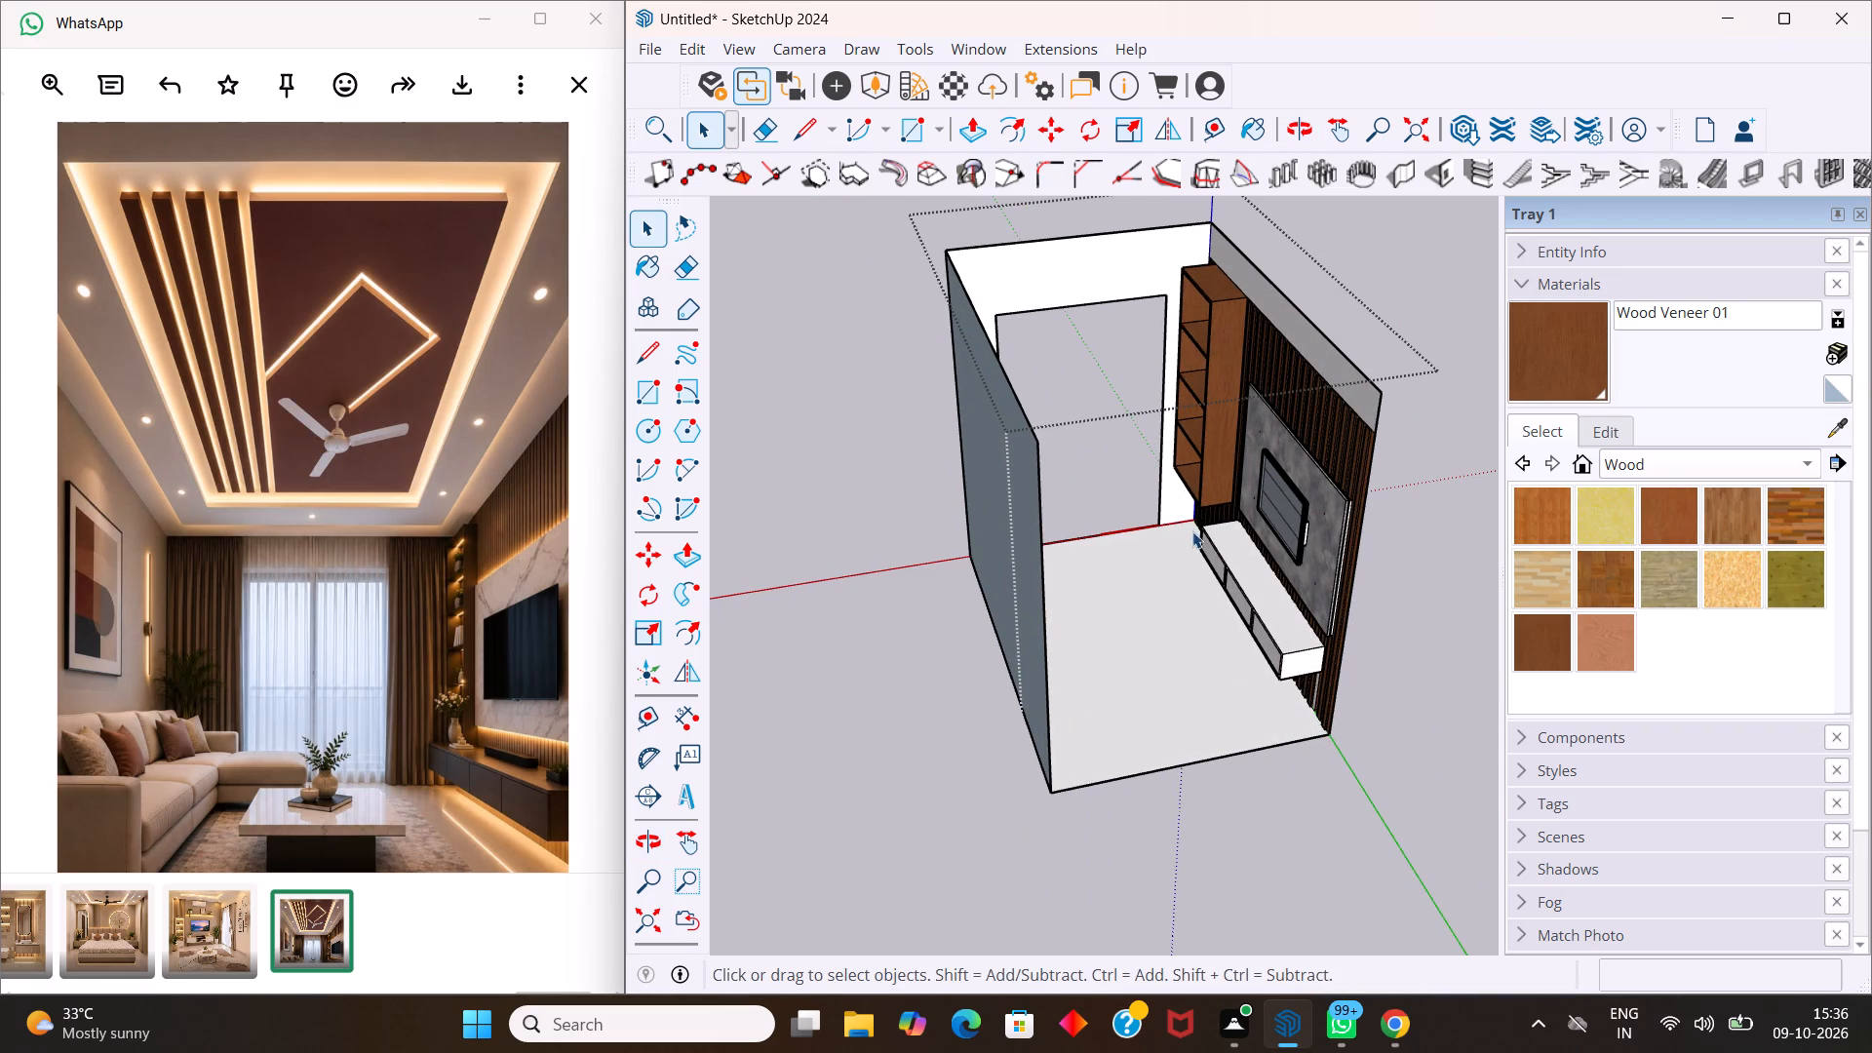
scroll(1197, 386, "up", 3)
middle_click_drag(1206, 402, 1333, 476)
middle_click(1333, 476)
scroll(1202, 386, "down", 5)
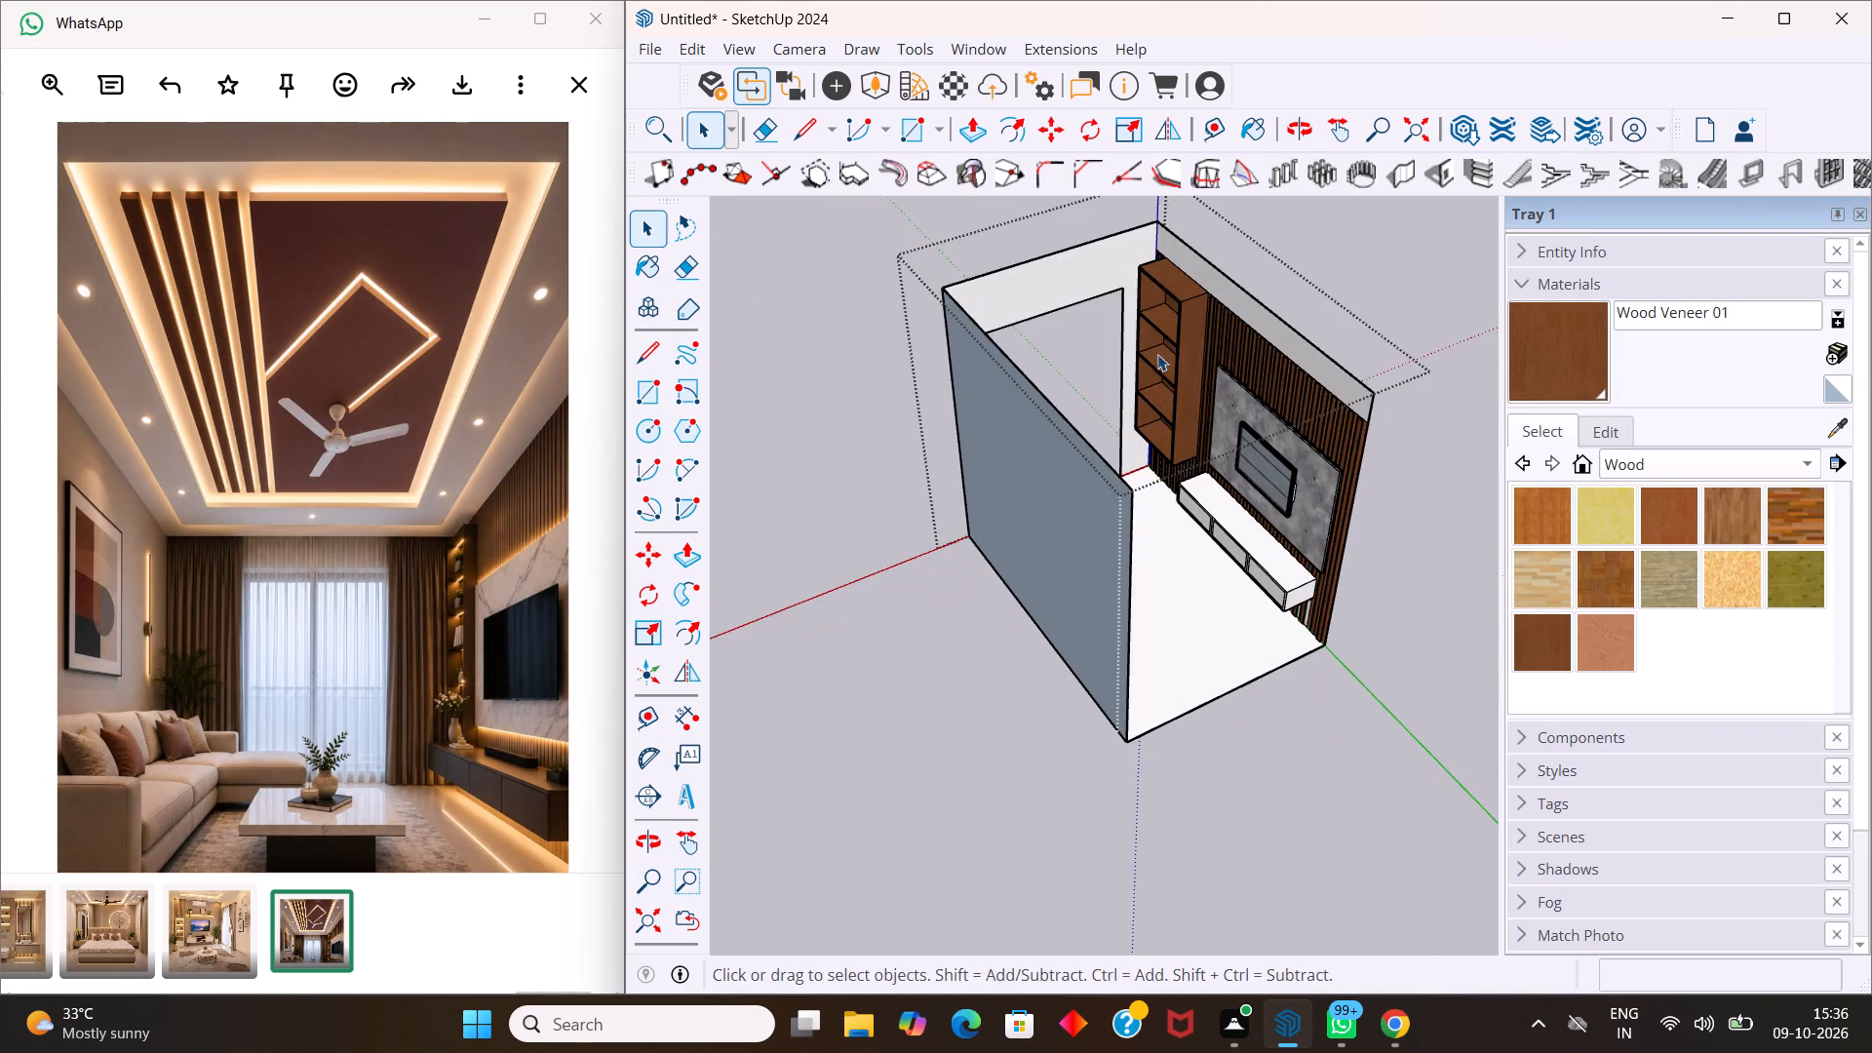
scroll(1157, 354, "down", 4)
middle_click_drag(1146, 370, 1220, 418)
scroll(1080, 436, "up", 2)
middle_click_drag(1003, 436, 1388, 400)
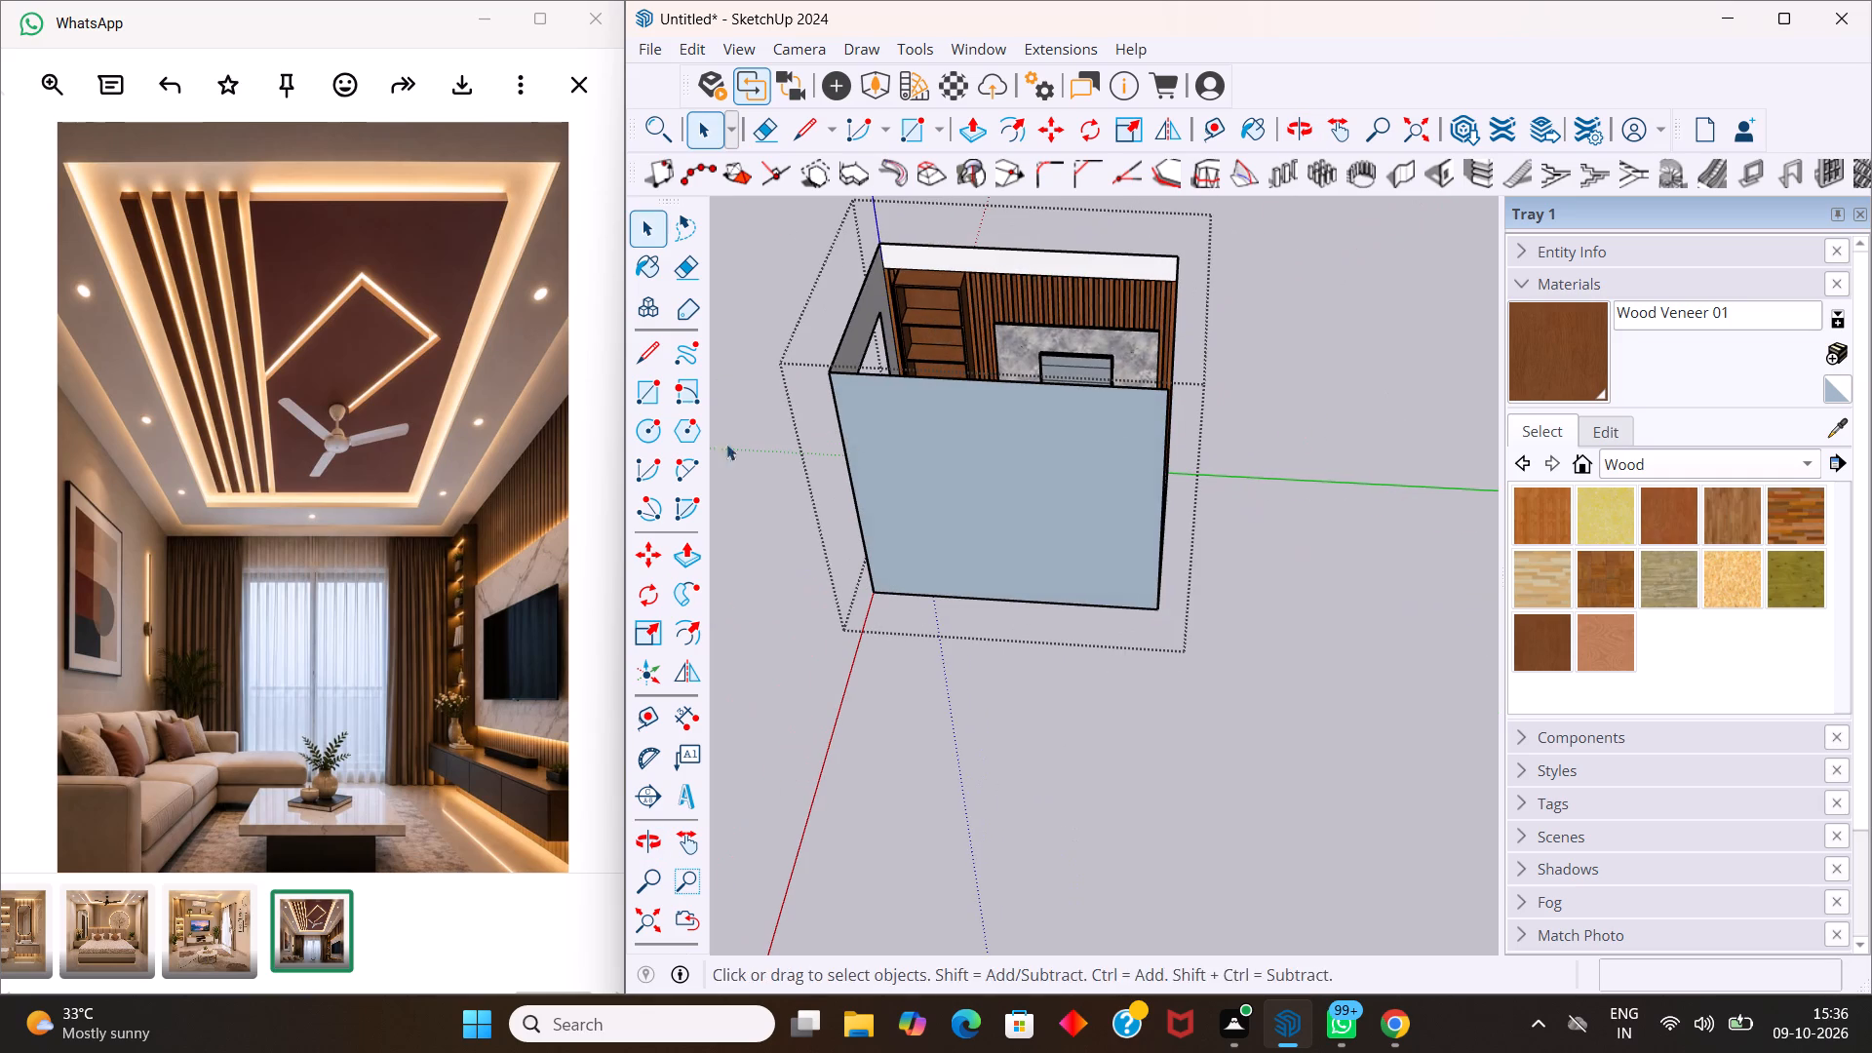
middle_click_drag(690, 449, 1237, 415)
middle_click_drag(946, 452, 1337, 402)
middle_click(1337, 402)
scroll(906, 531, "up", 2)
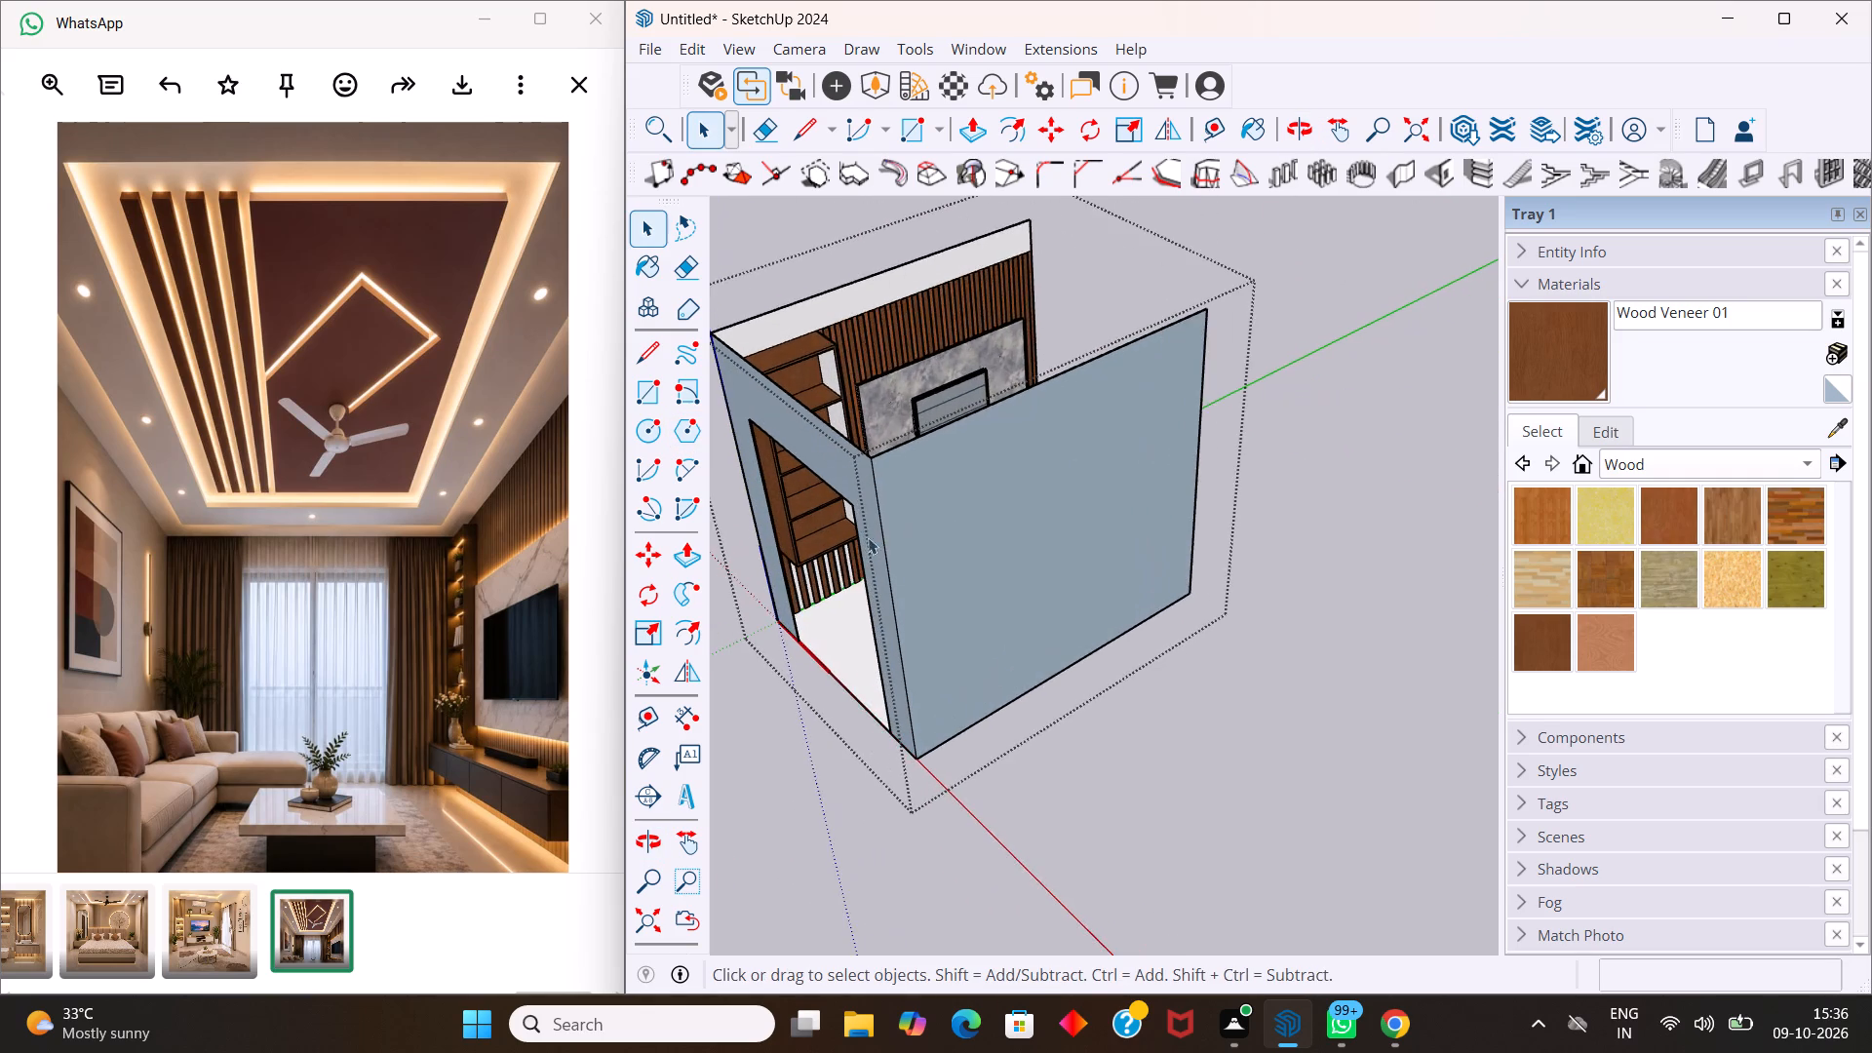
scroll(817, 581, "up", 12)
middle_click_drag(822, 620, 847, 528)
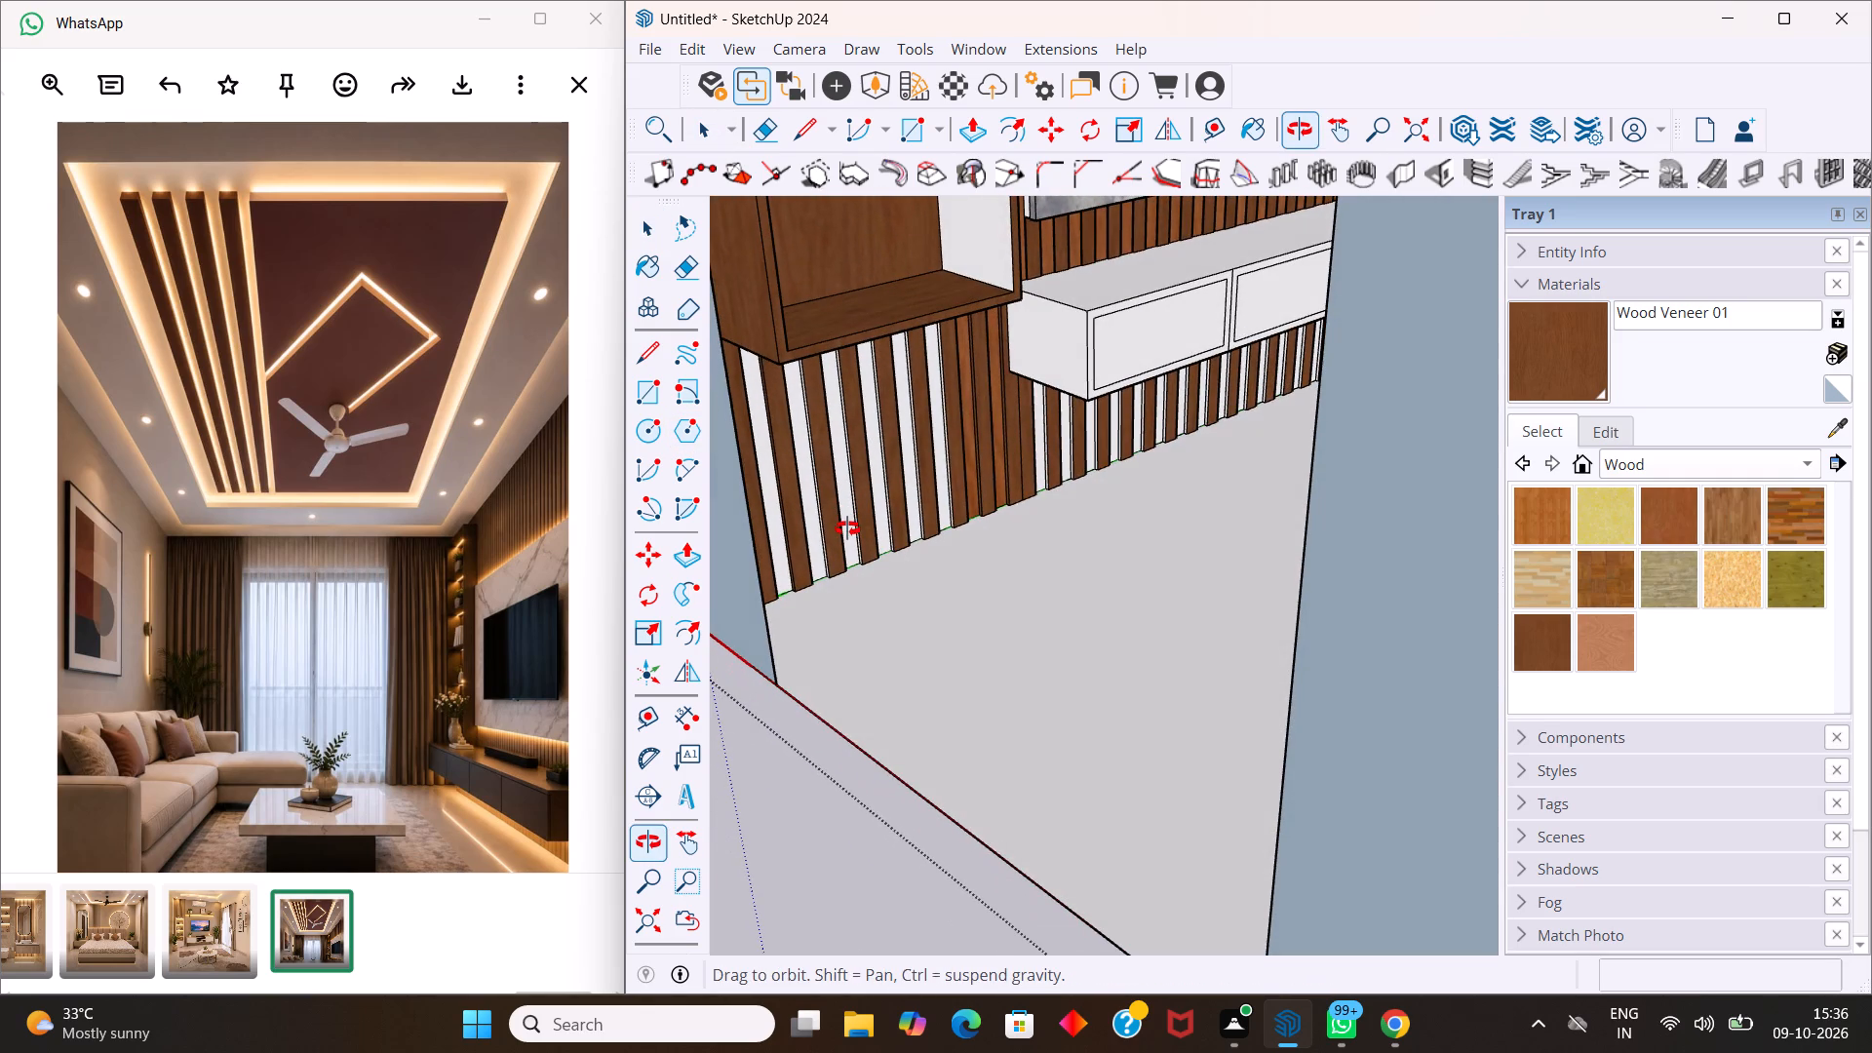
middle_click_drag(847, 528, 847, 530)
left_click(1673, 513)
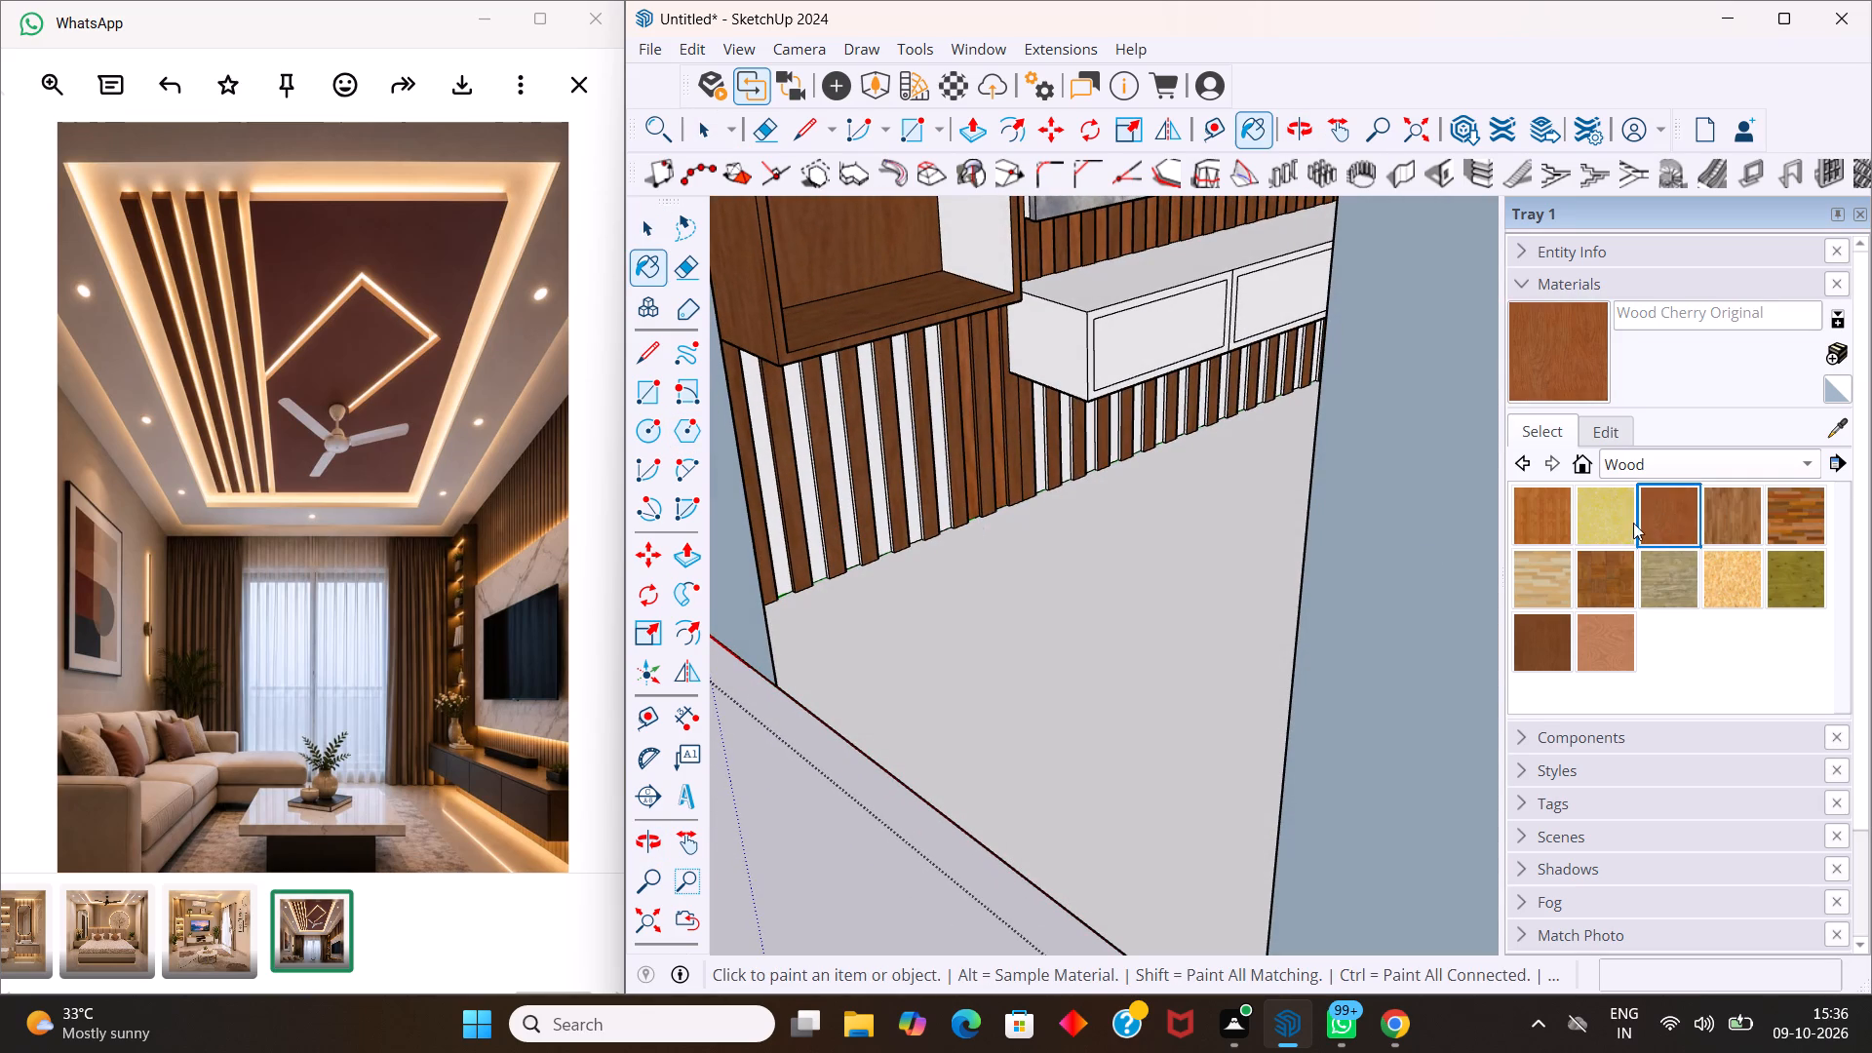
scroll(1127, 590, "up", 3)
scroll(834, 546, "down", 5)
scroll(768, 554, "up", 3)
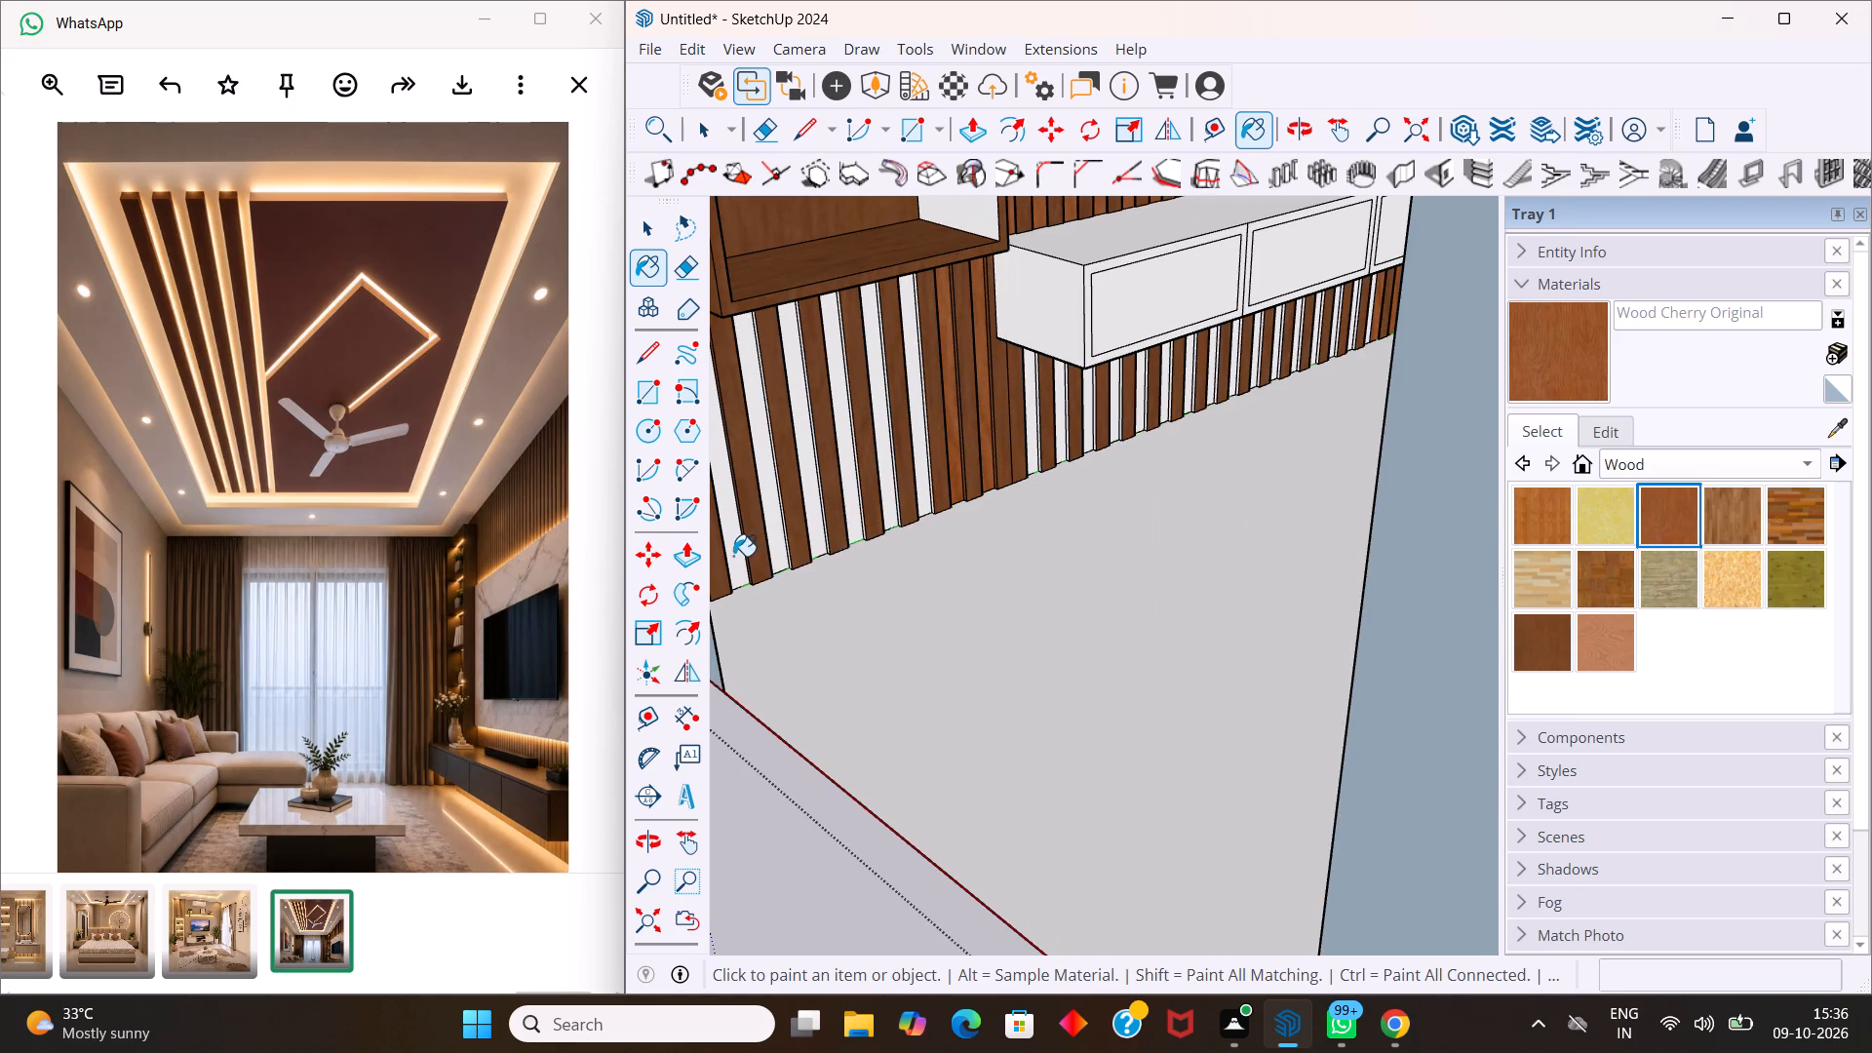
left_click(734, 556)
left_click(782, 535)
scroll(777, 535, "up", 7)
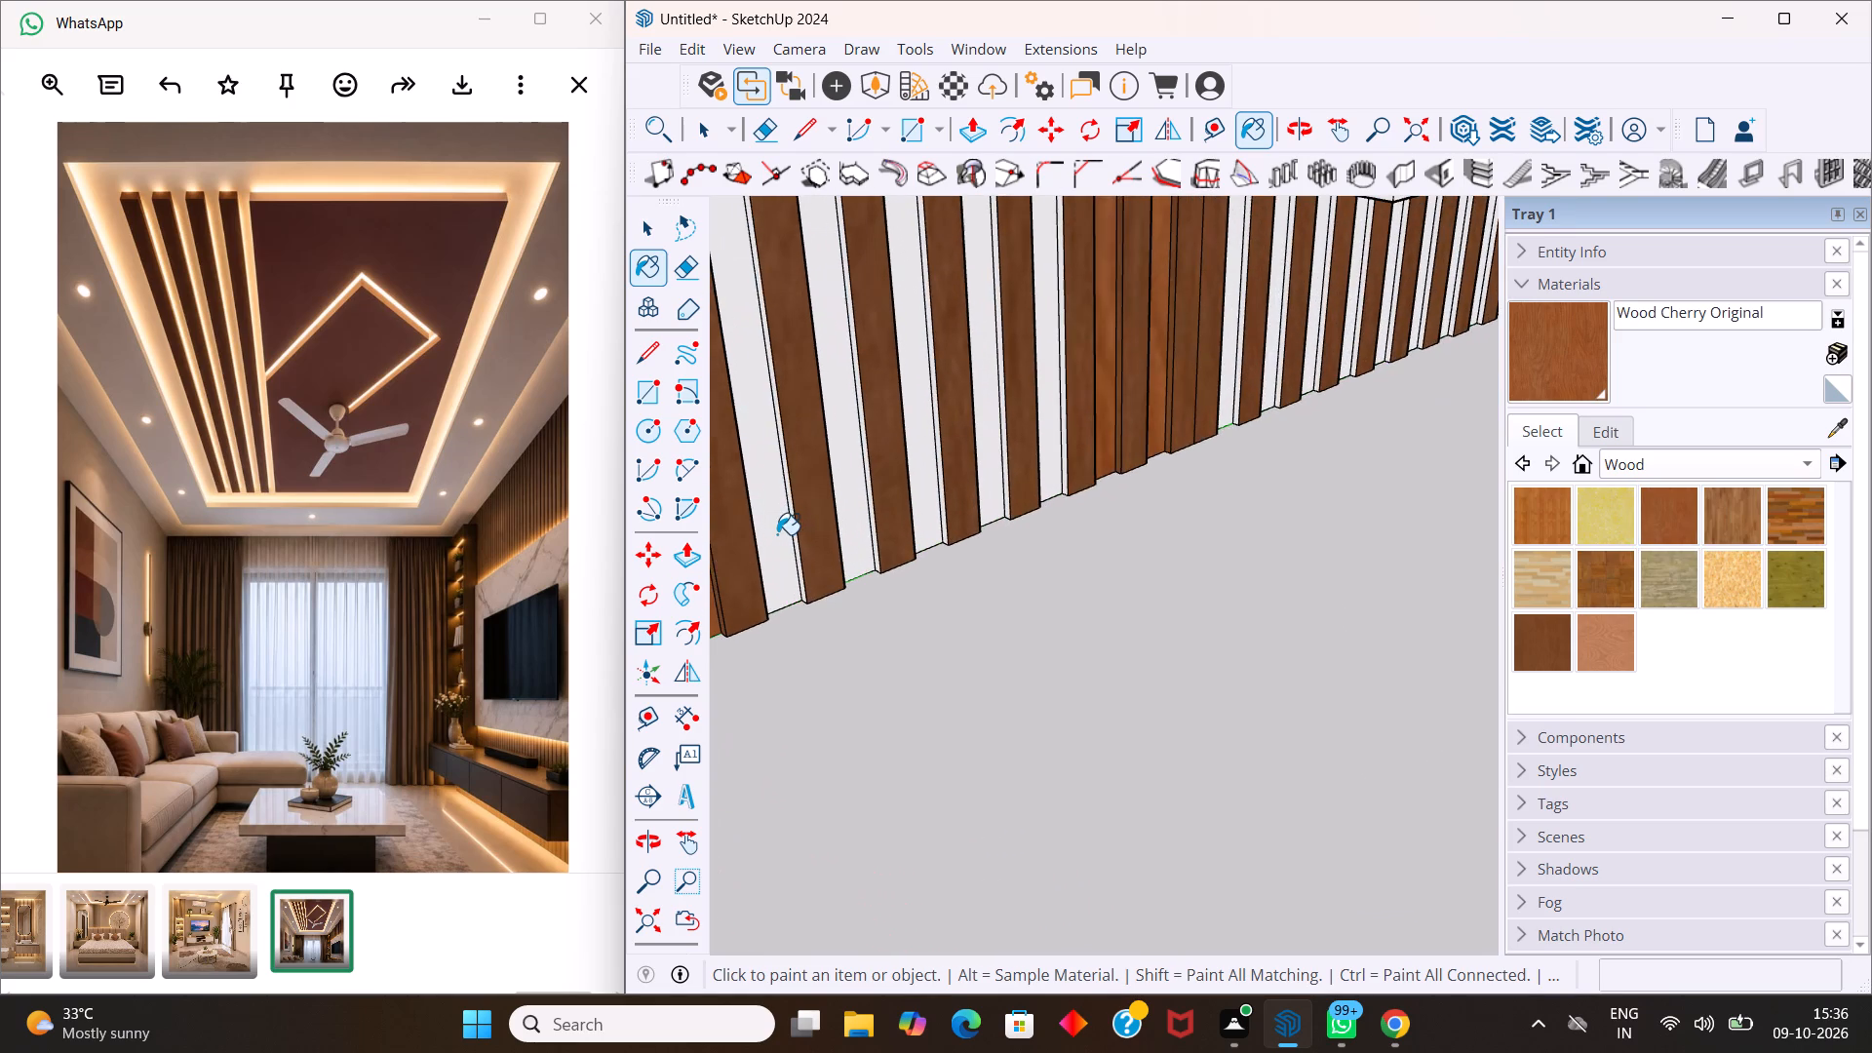
left_click(777, 535)
left_click(794, 541)
scroll(799, 549, "up", 5)
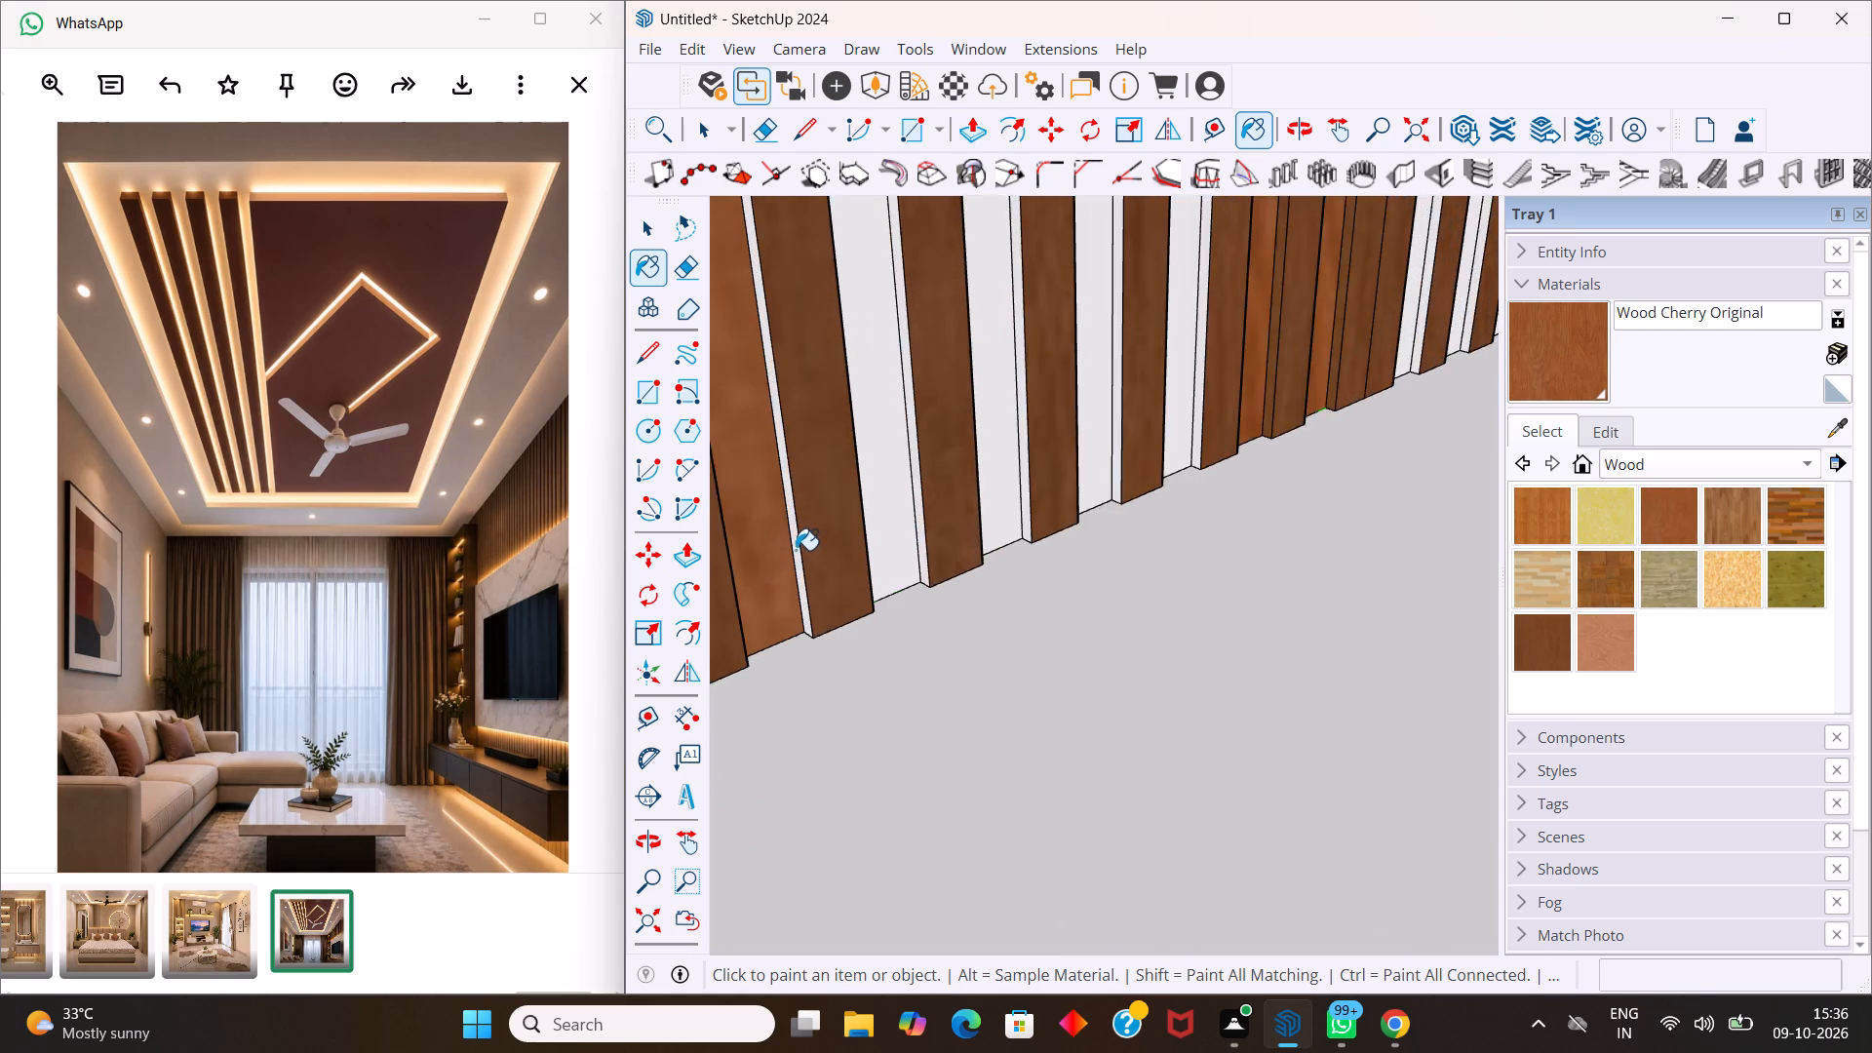
scroll(796, 550, "up", 3)
left_click(795, 550)
Paint the remaining four white recesses and their adjoining slat sides below the shelf unit with Wood Cherry Original.
left_click(915, 525)
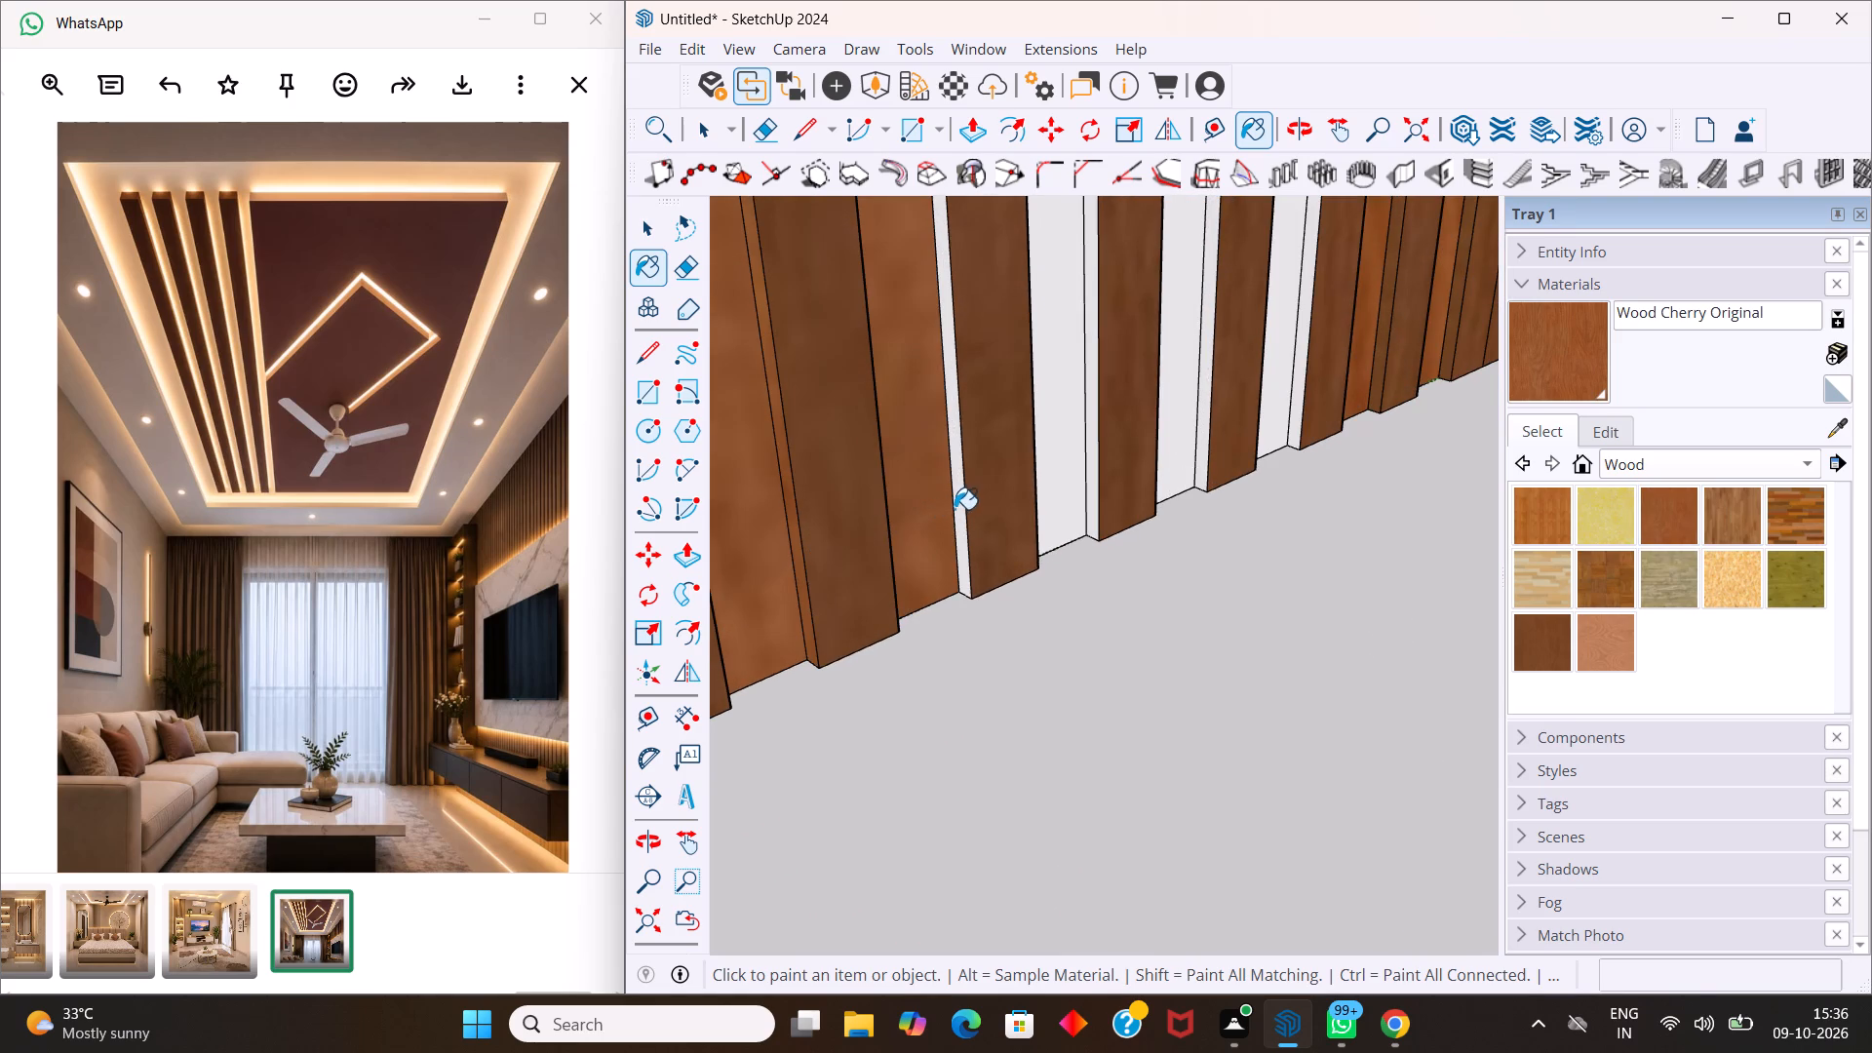
left_click(955, 508)
left_click(1055, 482)
left_click(1091, 469)
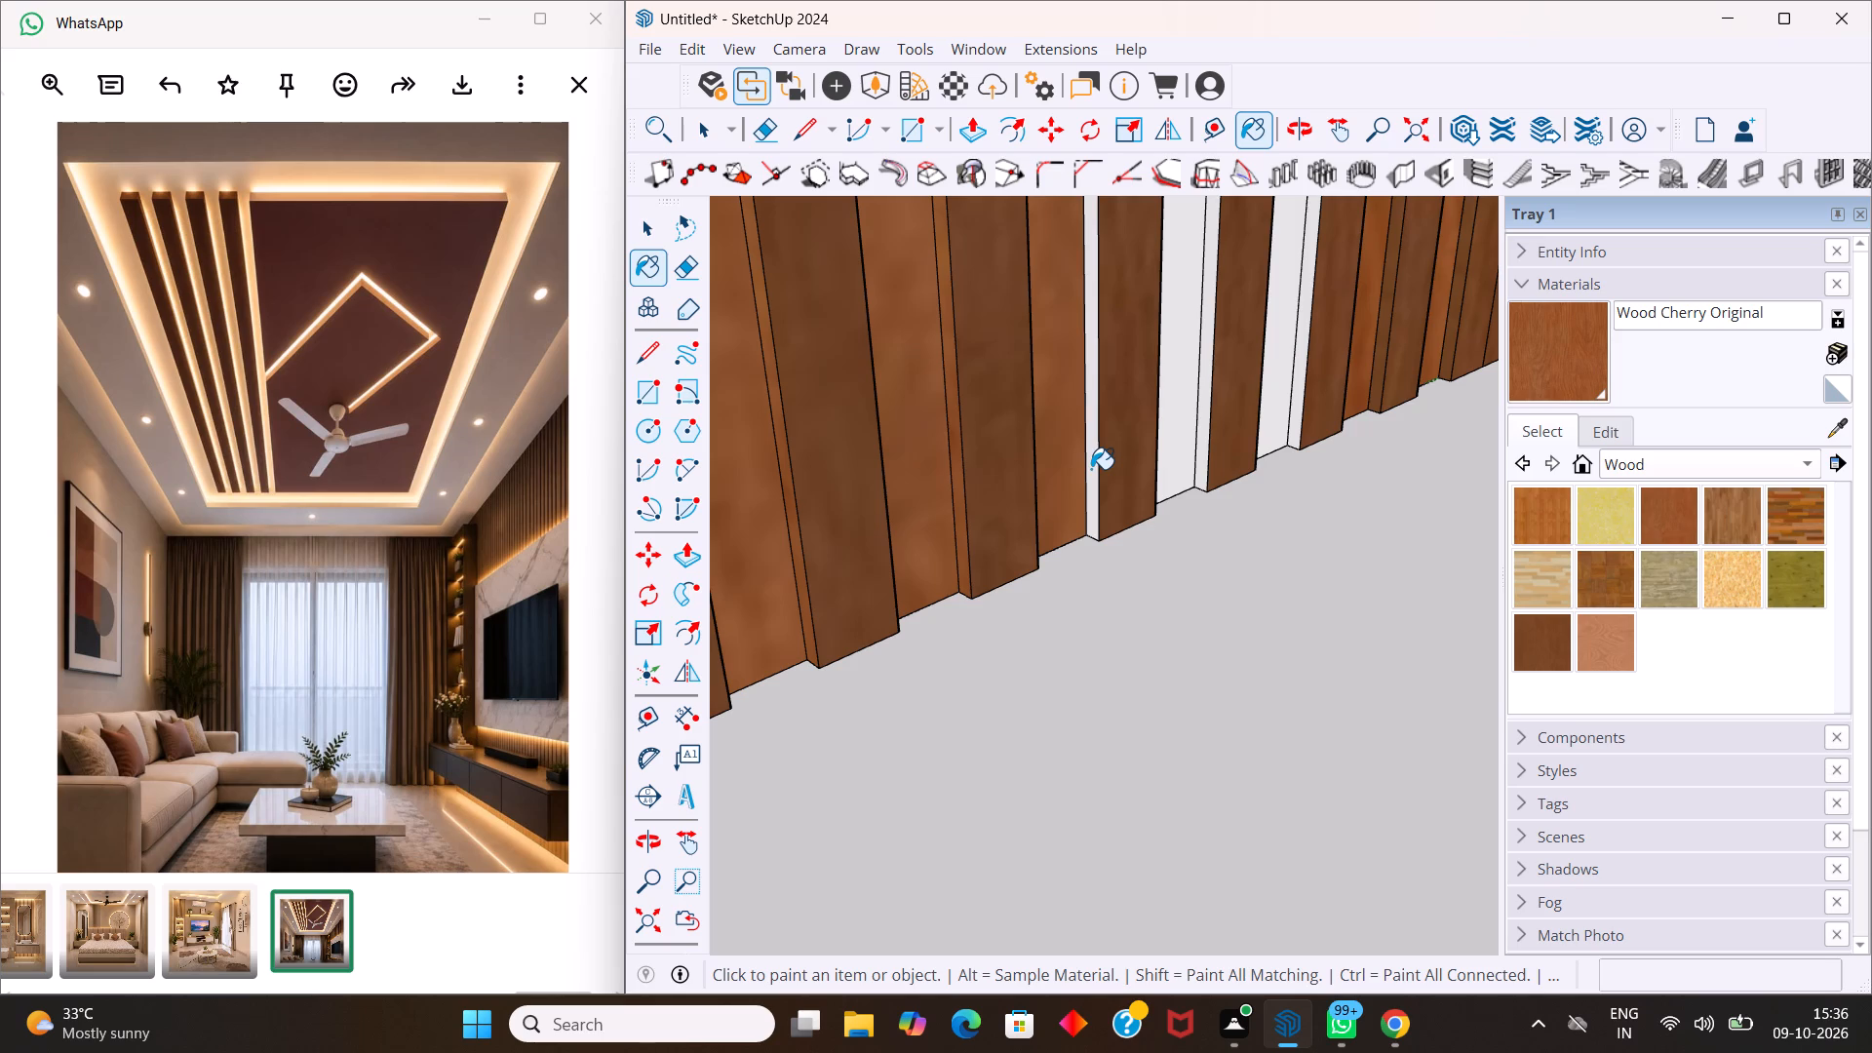
left_click(1179, 438)
left_click(1207, 428)
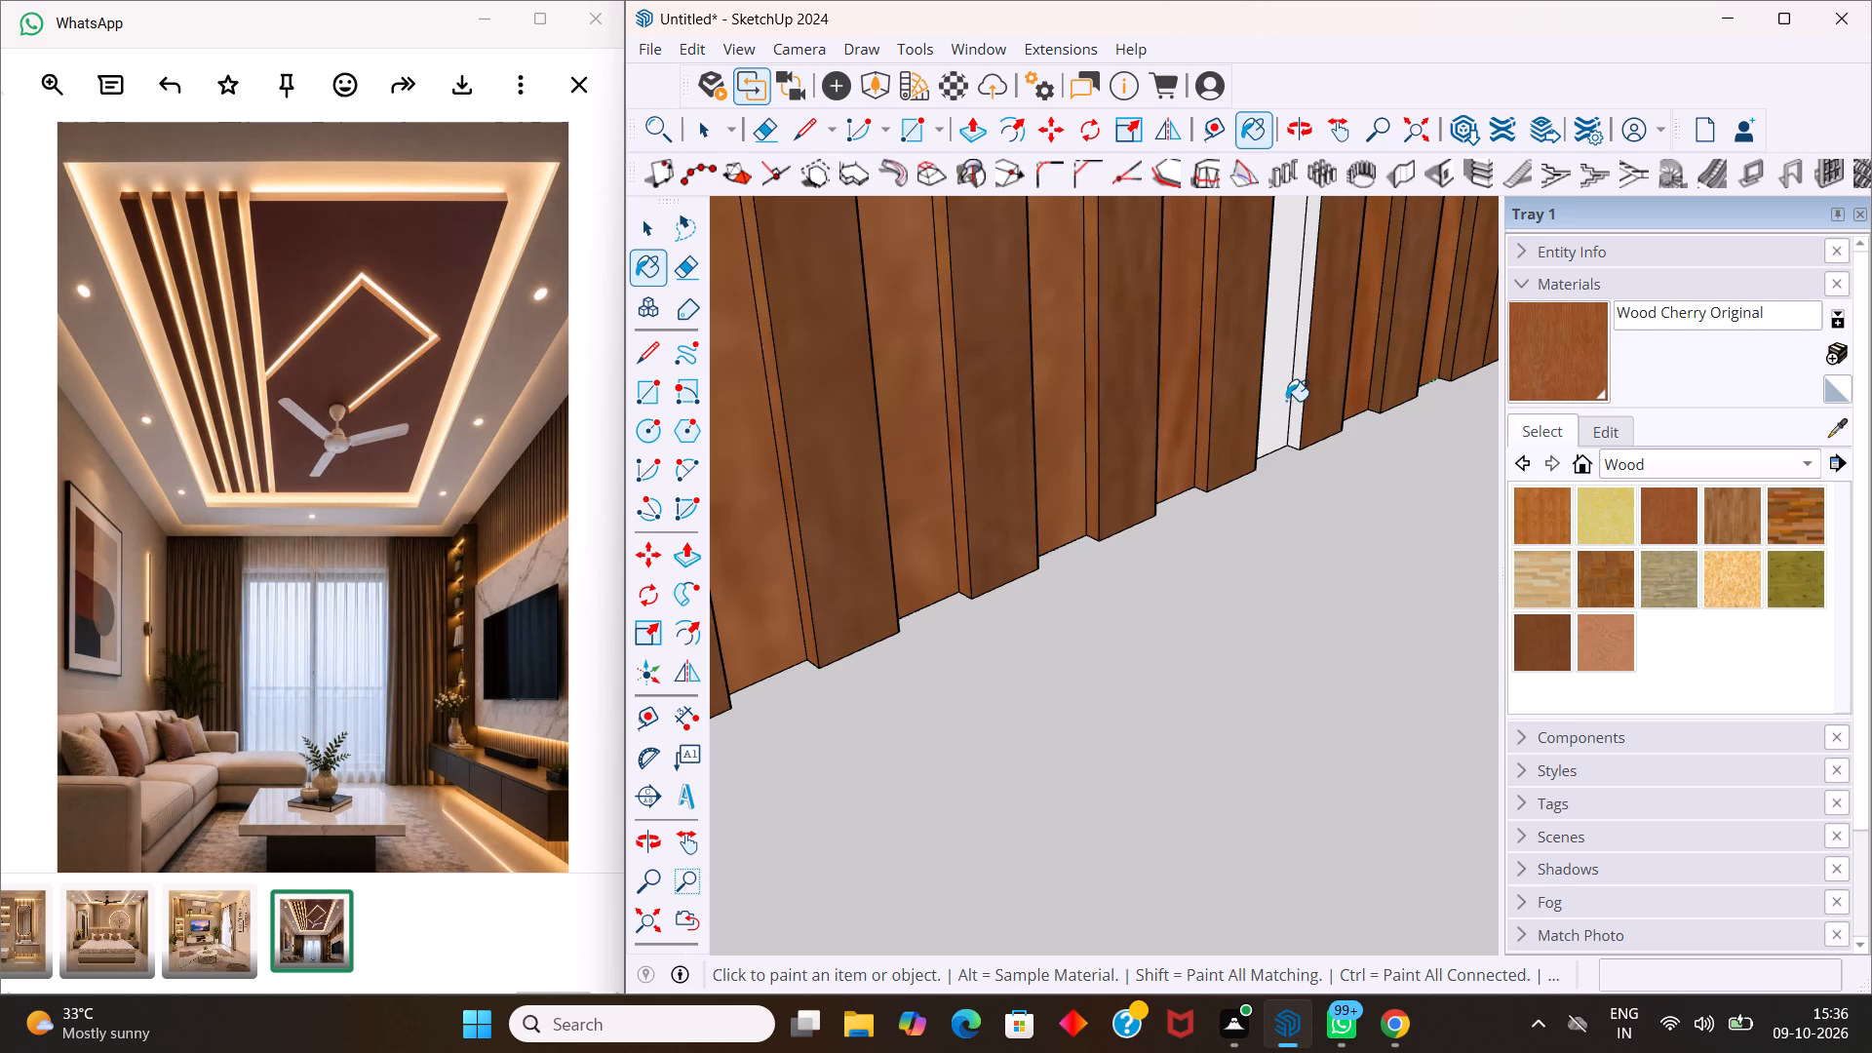
left_click(1273, 404)
left_click(1302, 392)
Paint the first three white recesses and adjoining slat sides below the console, from the shelf unit end, with Wood Cherry Original.
scroll(1311, 390, "down", 14)
scroll(1383, 350, "up", 12)
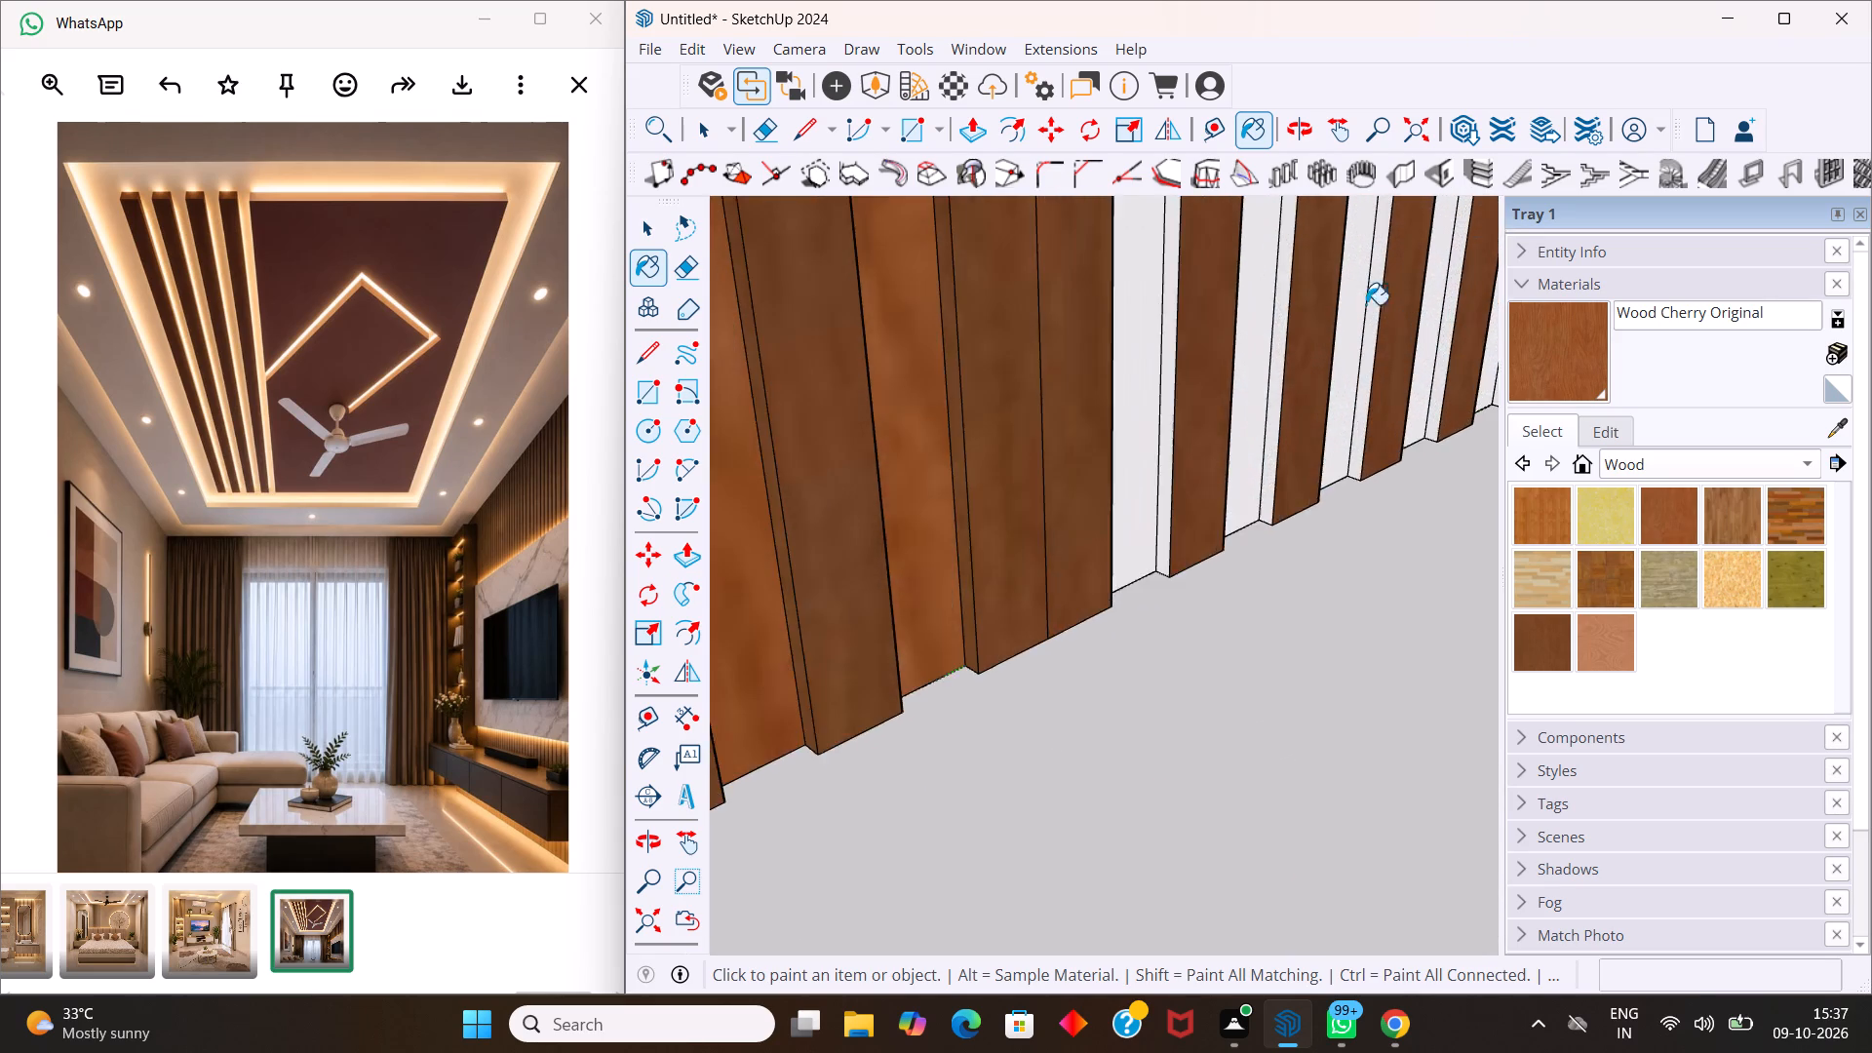
scroll(1366, 304, "up", 10)
left_click(787, 618)
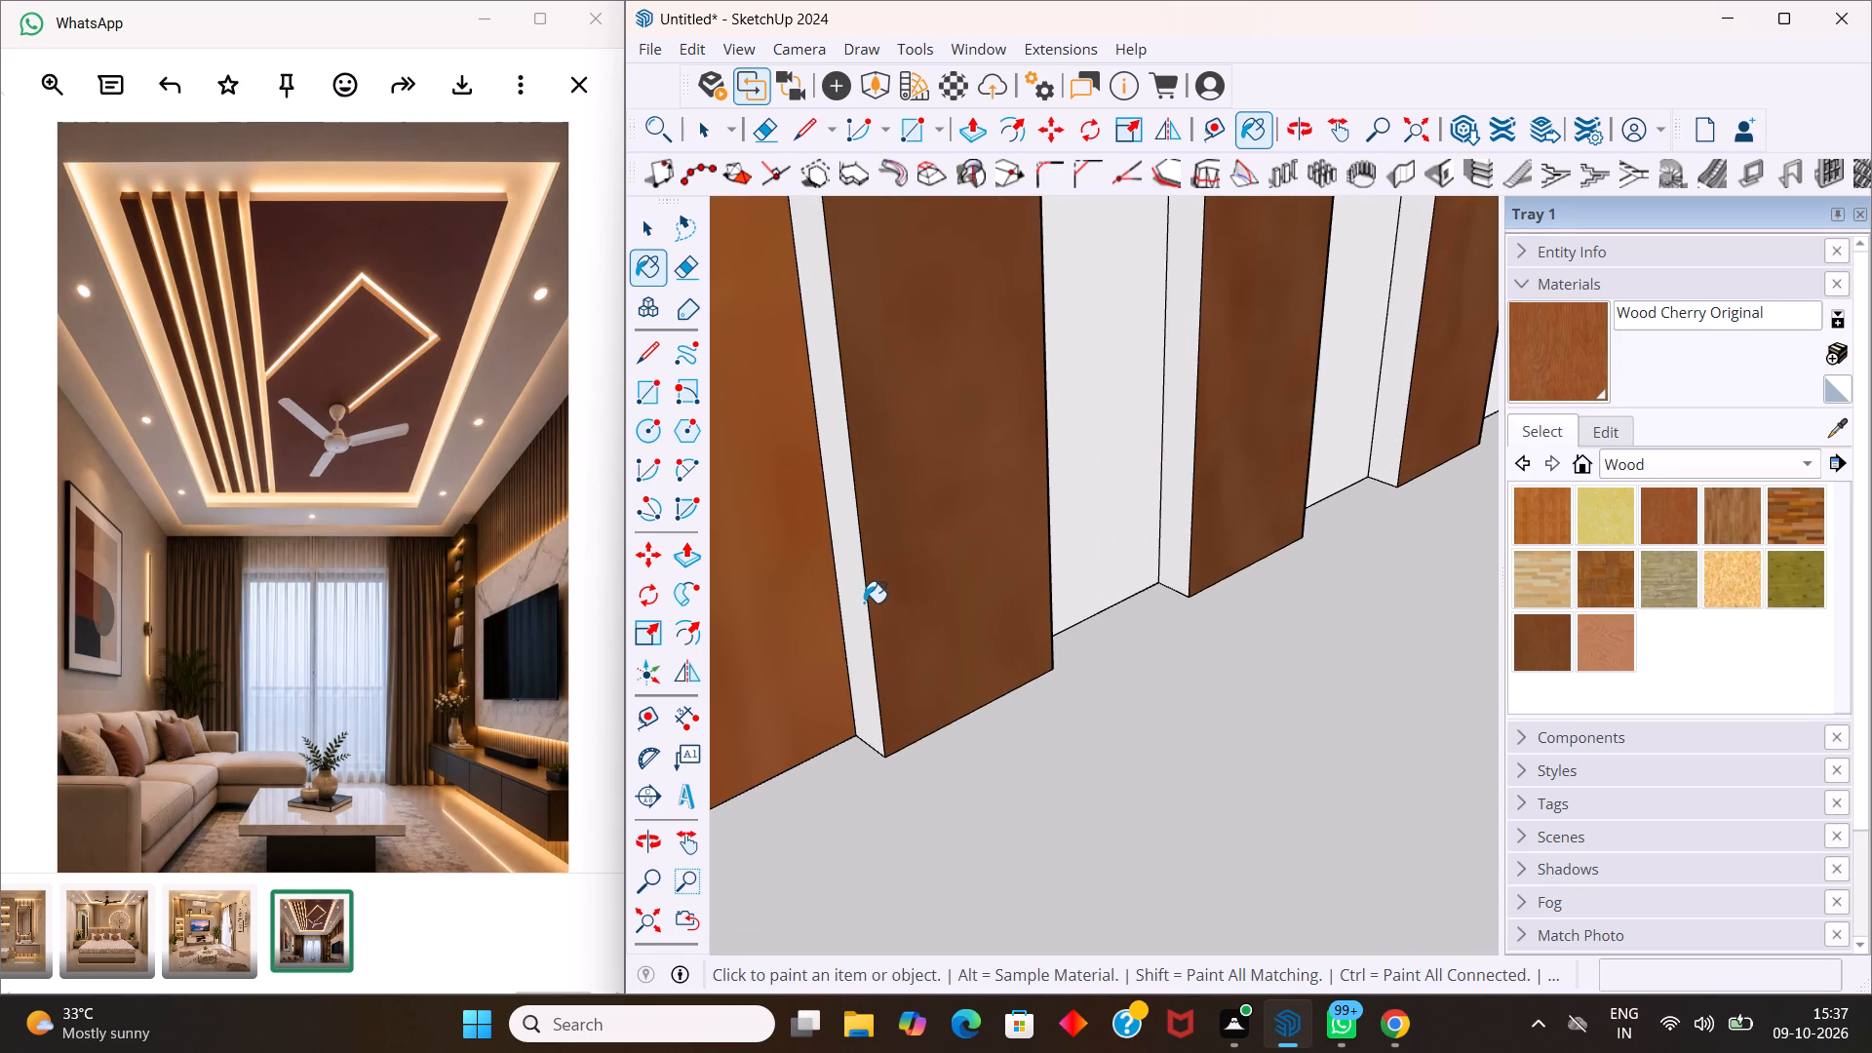
left_click(860, 605)
left_click(1123, 537)
left_click(1177, 495)
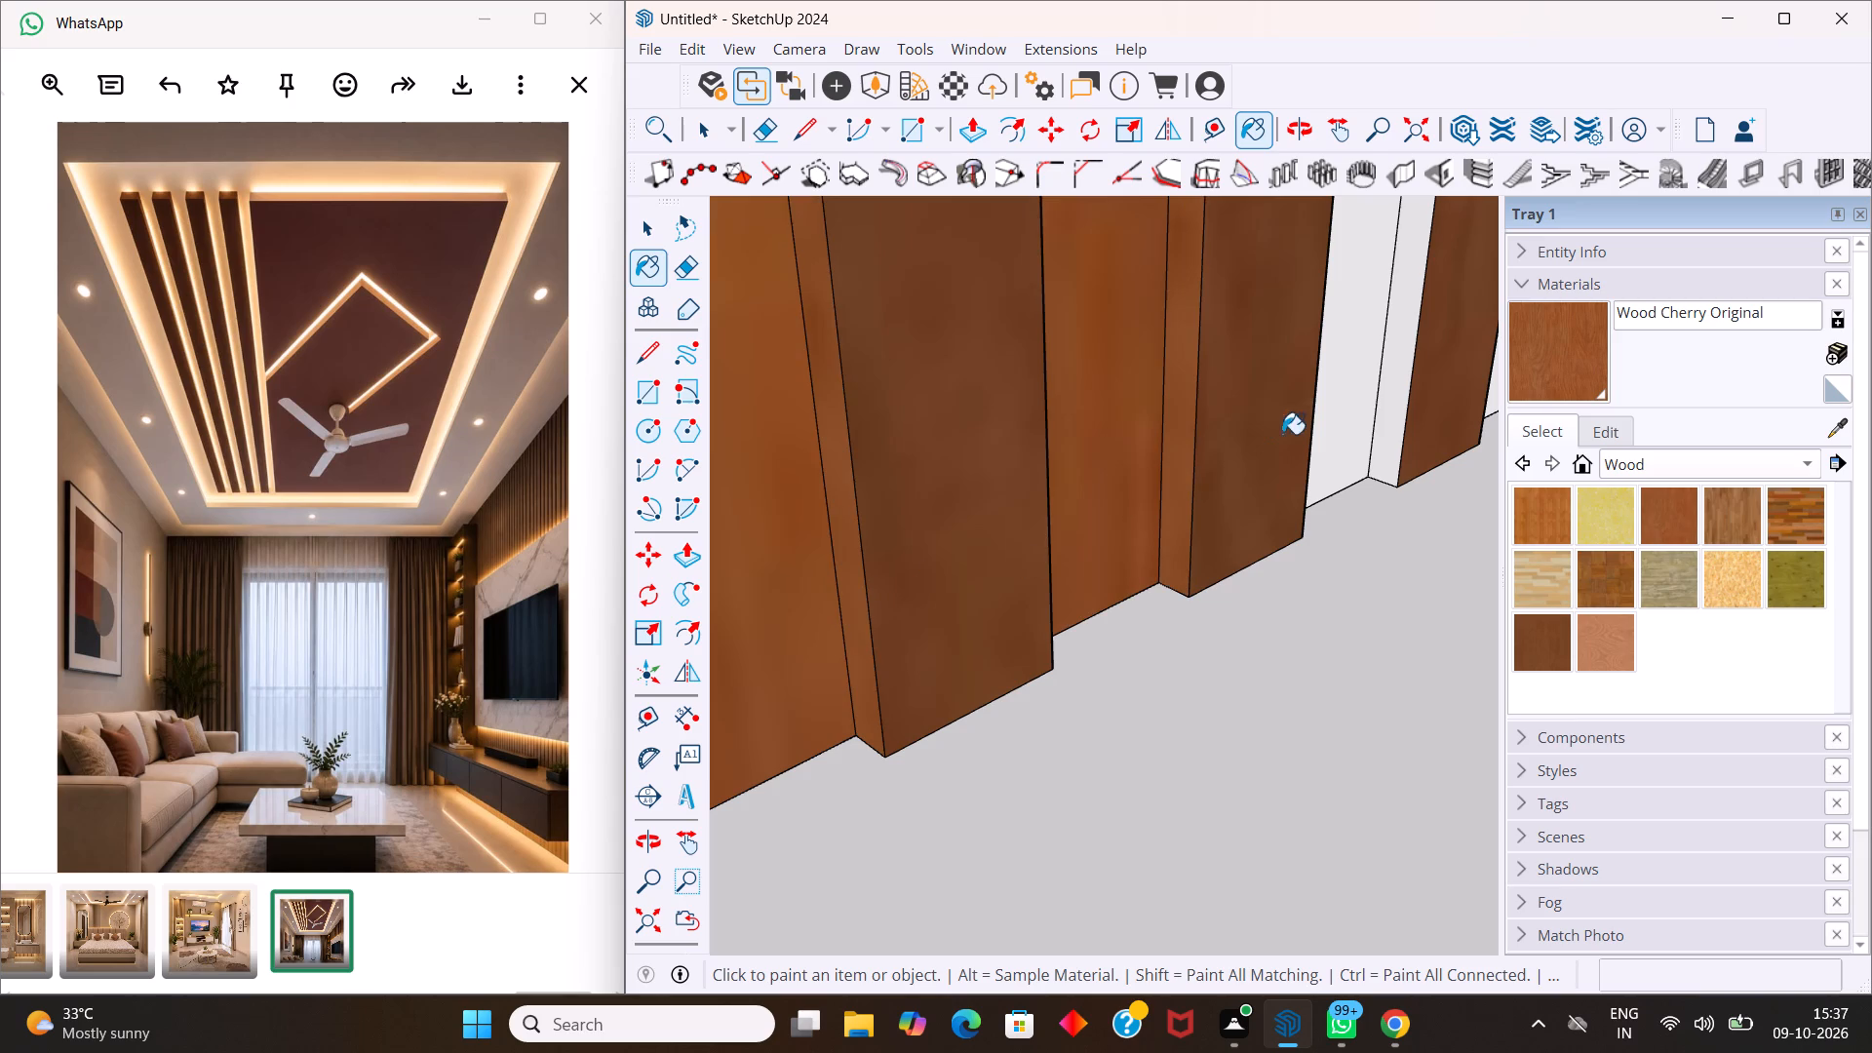
left_click(1344, 411)
left_click(1392, 385)
Paint the next three white recesses and adjoining slat sides along the wall below the console with Wood Cherry Original.
scroll(1364, 388, "down", 10)
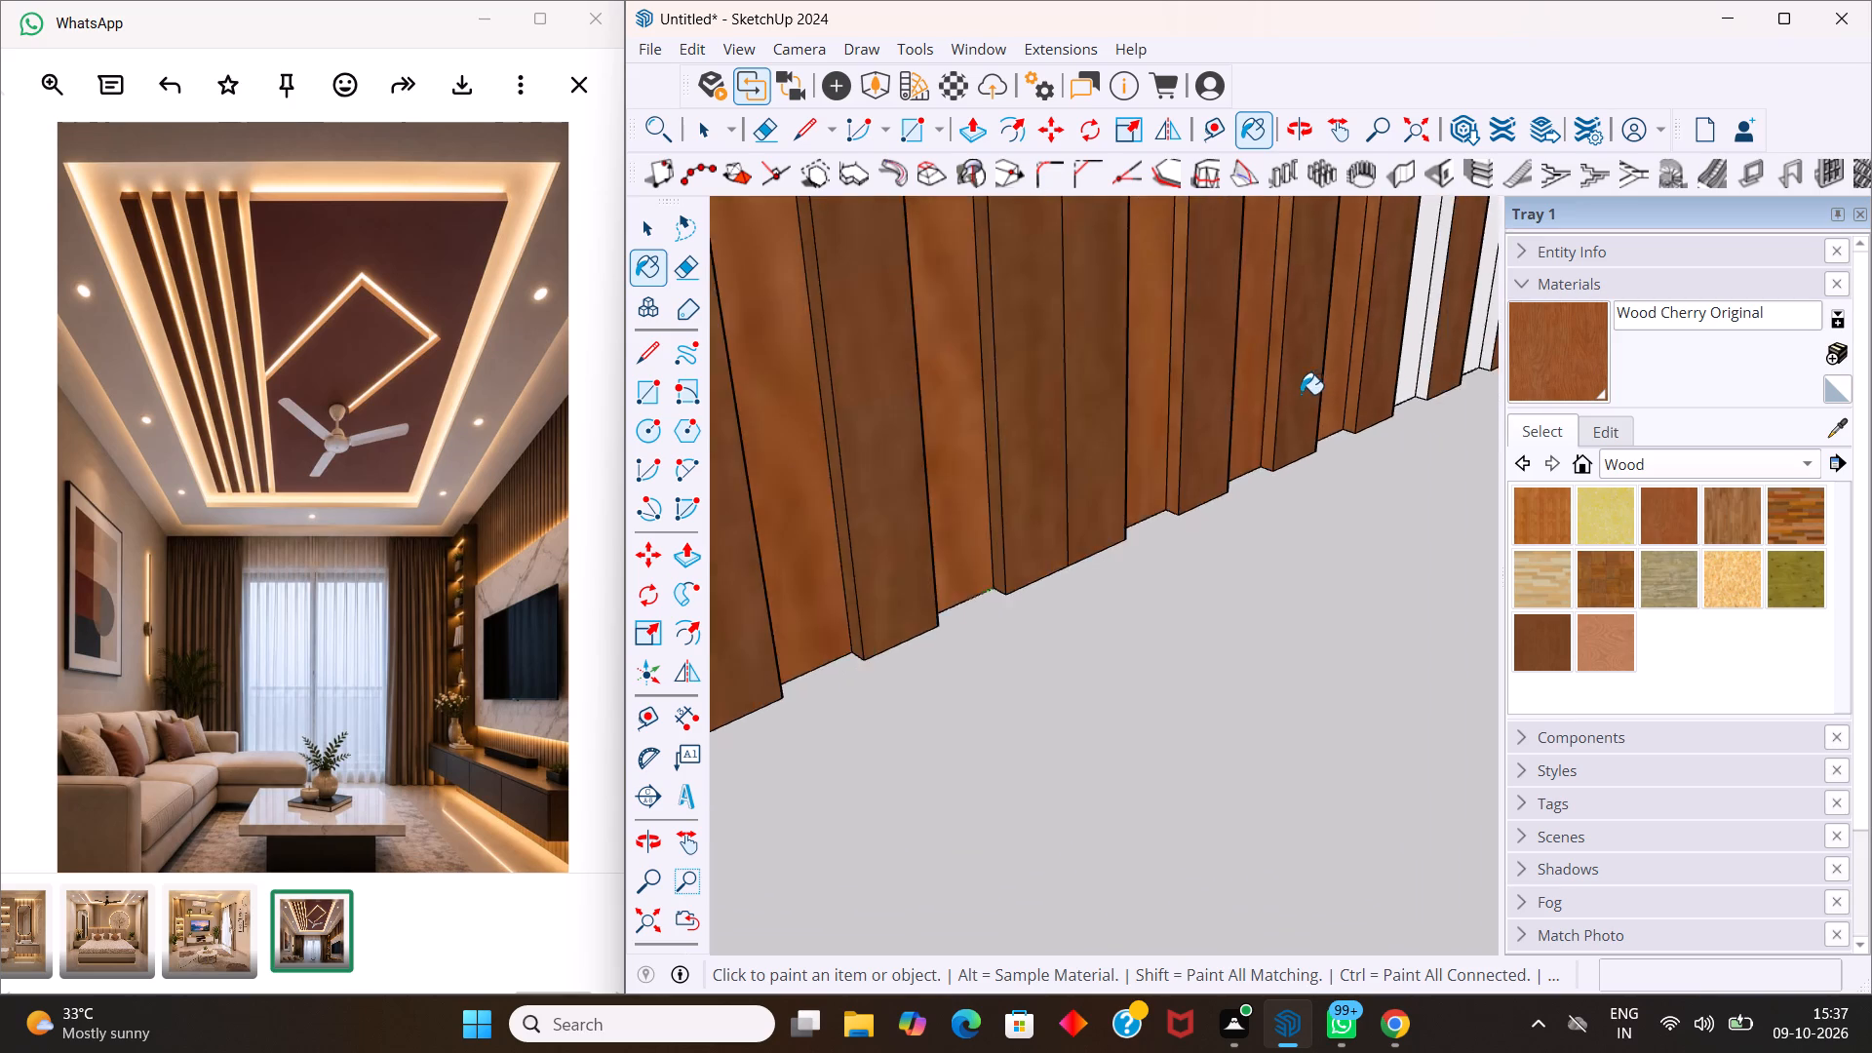
scroll(1301, 394, "down", 8)
scroll(1233, 403, "up", 1)
scroll(1233, 403, "down", 11)
scroll(1420, 299, "up", 8)
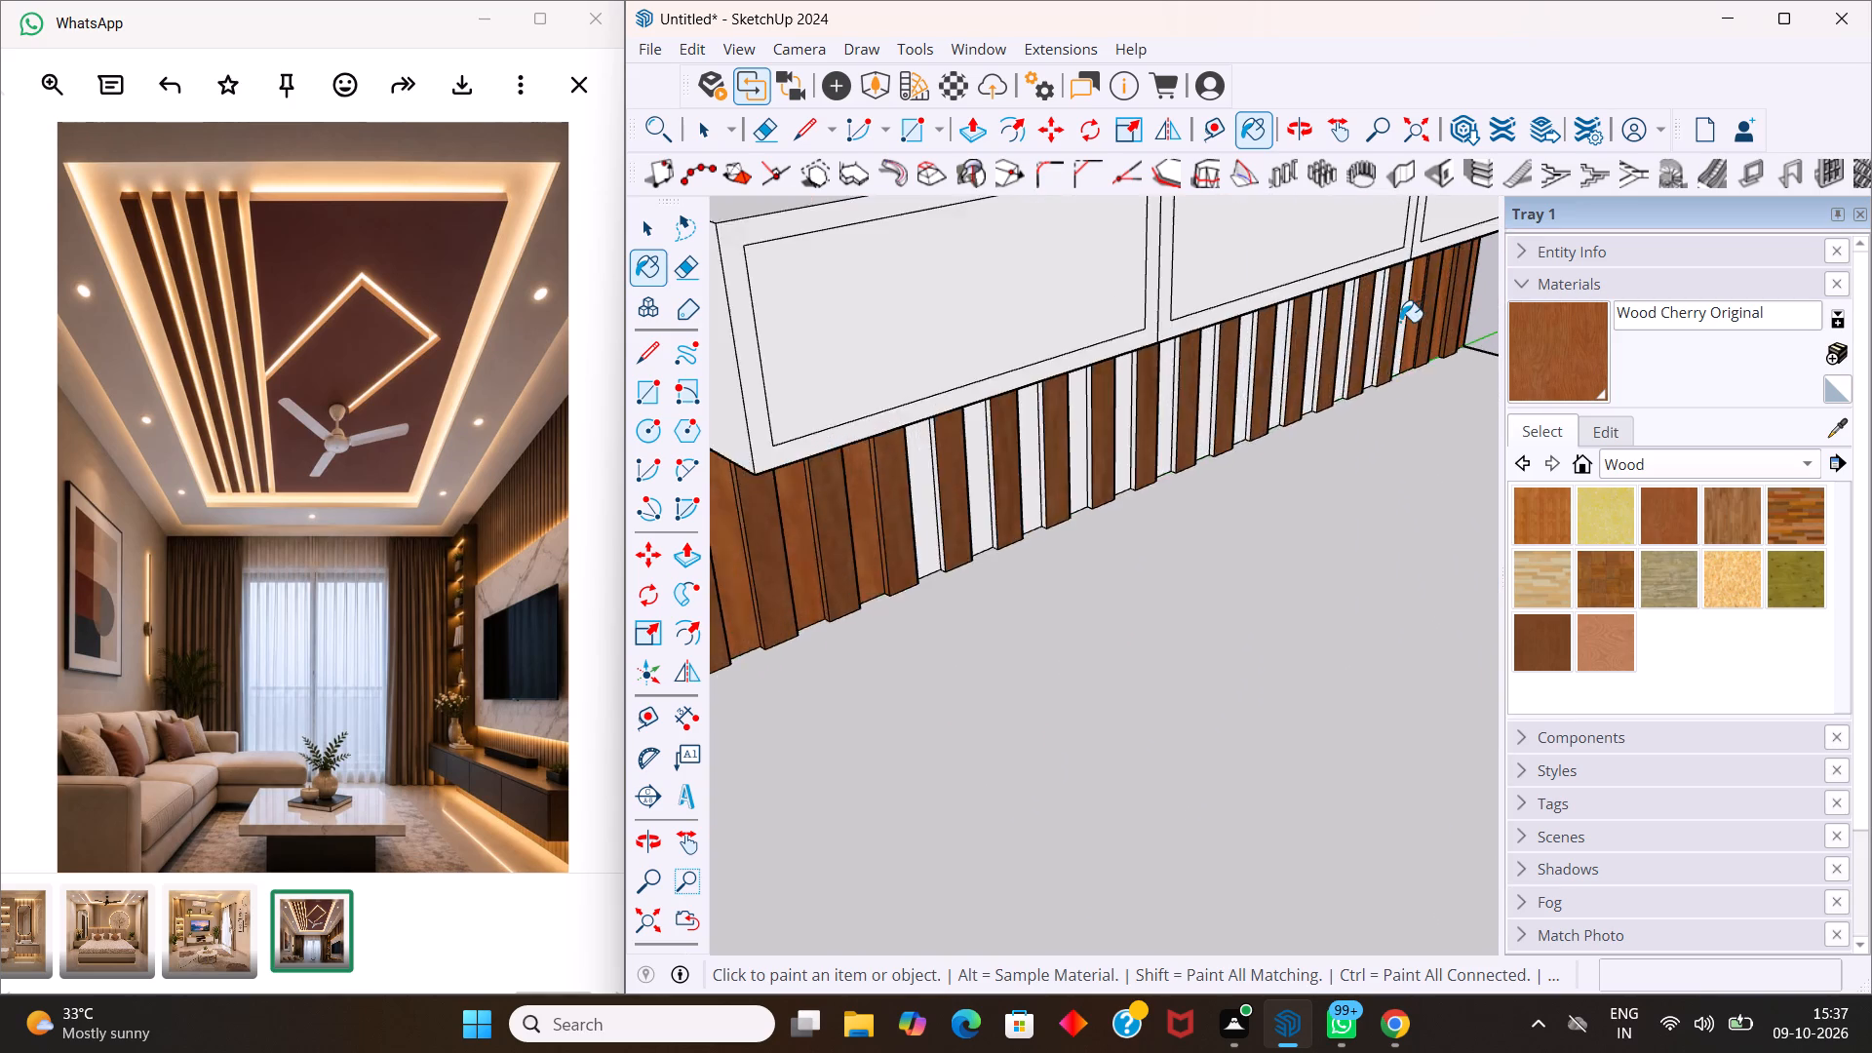
scroll(1400, 322, "up", 4)
middle_click_drag(1405, 332, 1490, 300)
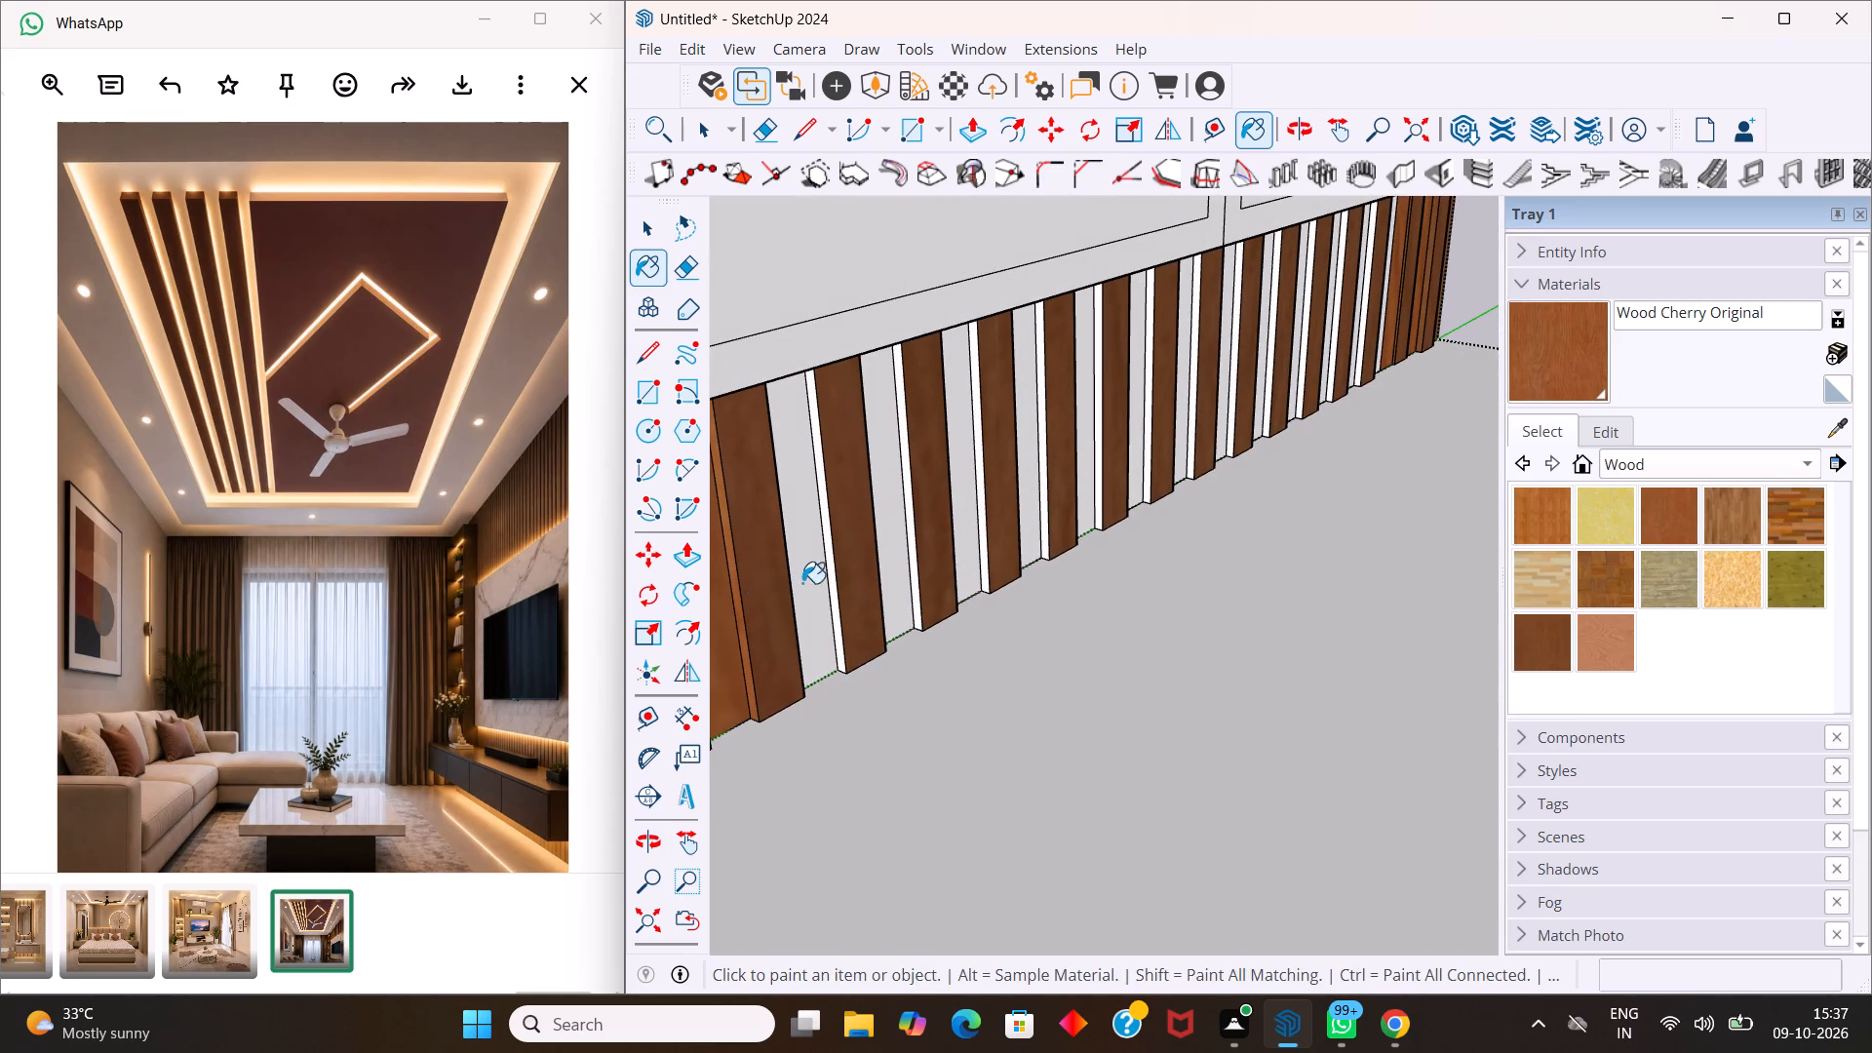
left_click(811, 578)
left_click(833, 582)
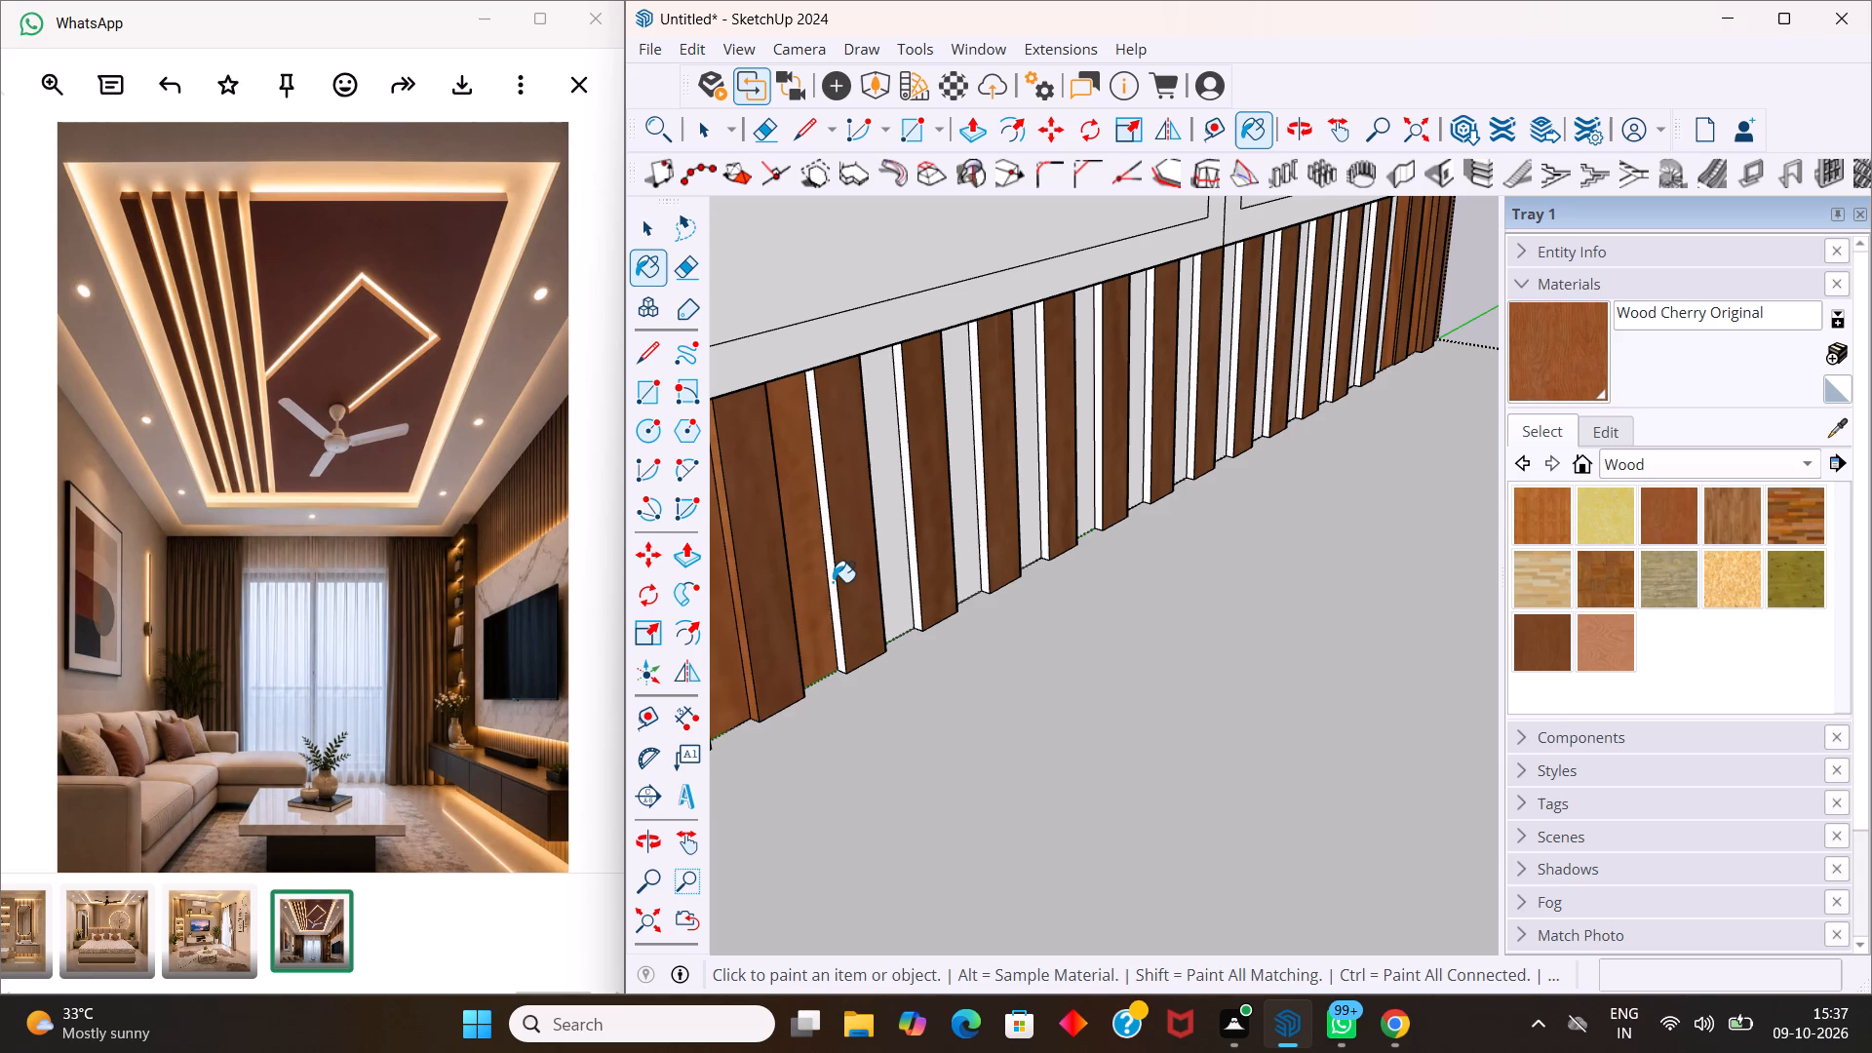
left_click(884, 571)
left_click(910, 558)
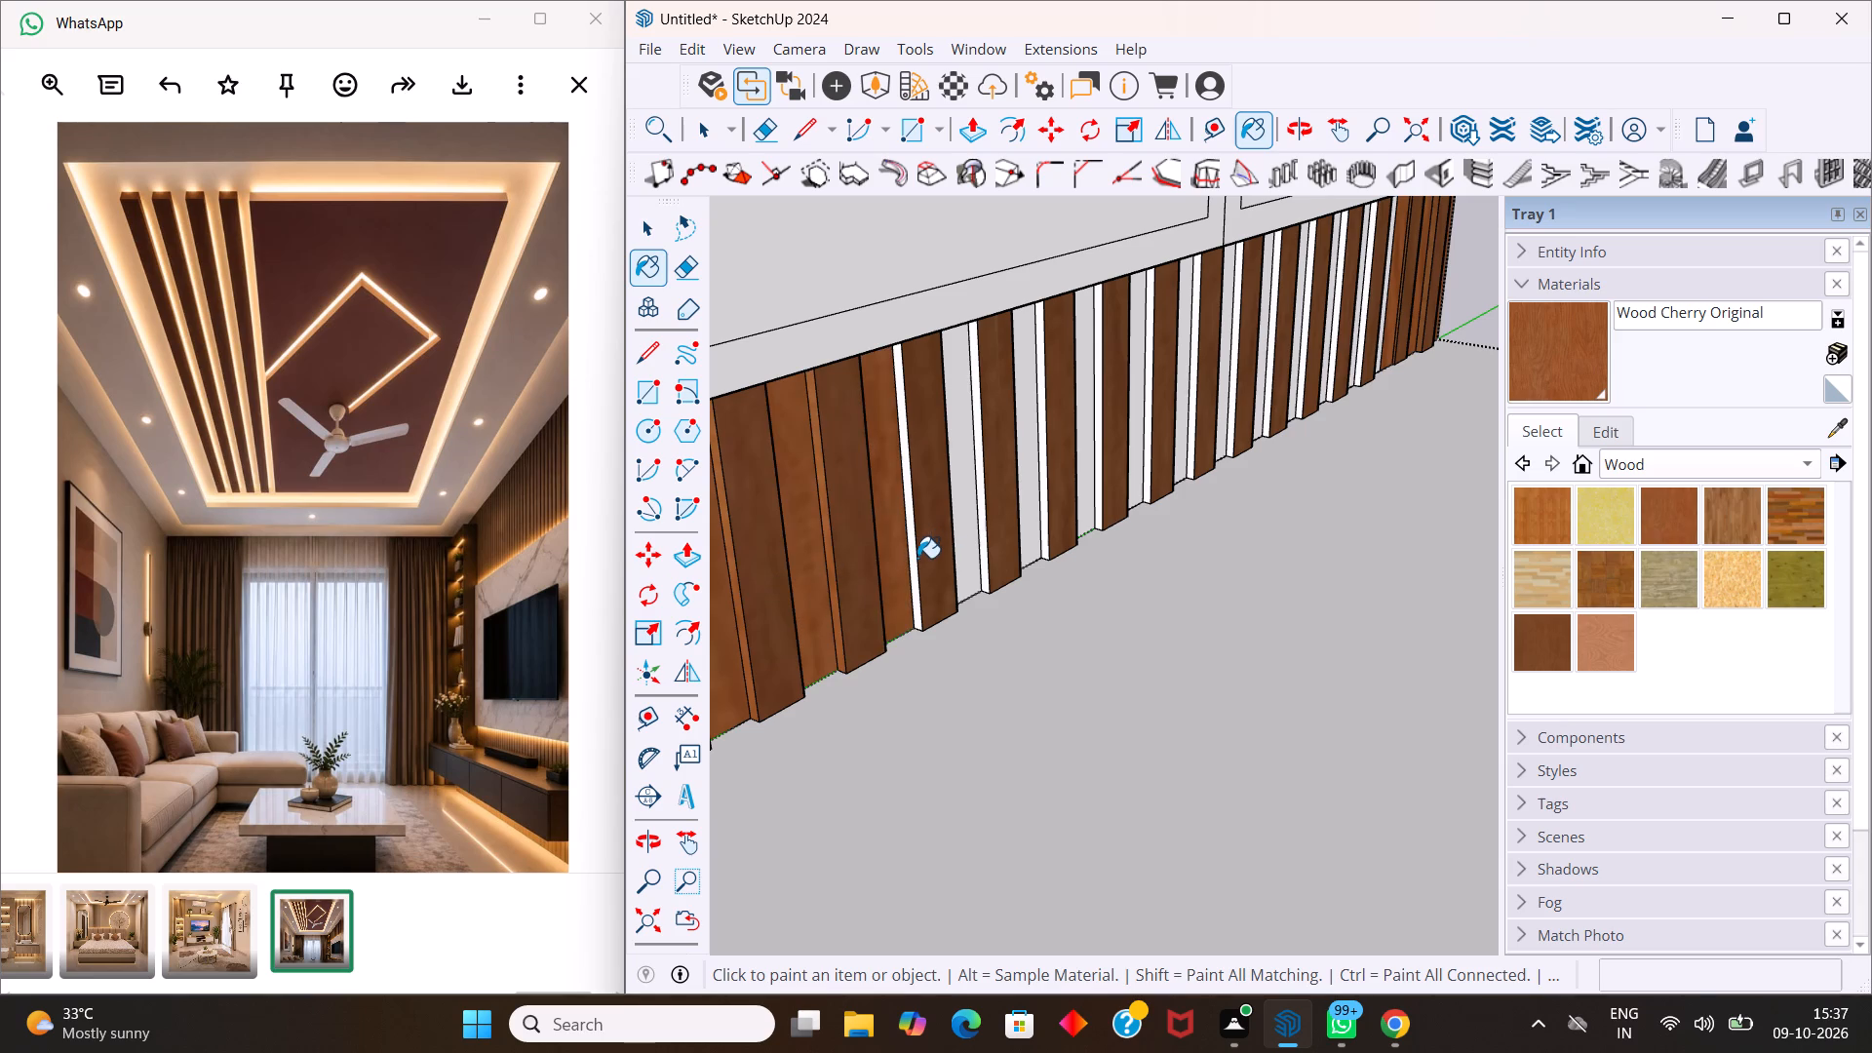
scroll(917, 559, "up", 3)
left_click(914, 559)
left_click(973, 535)
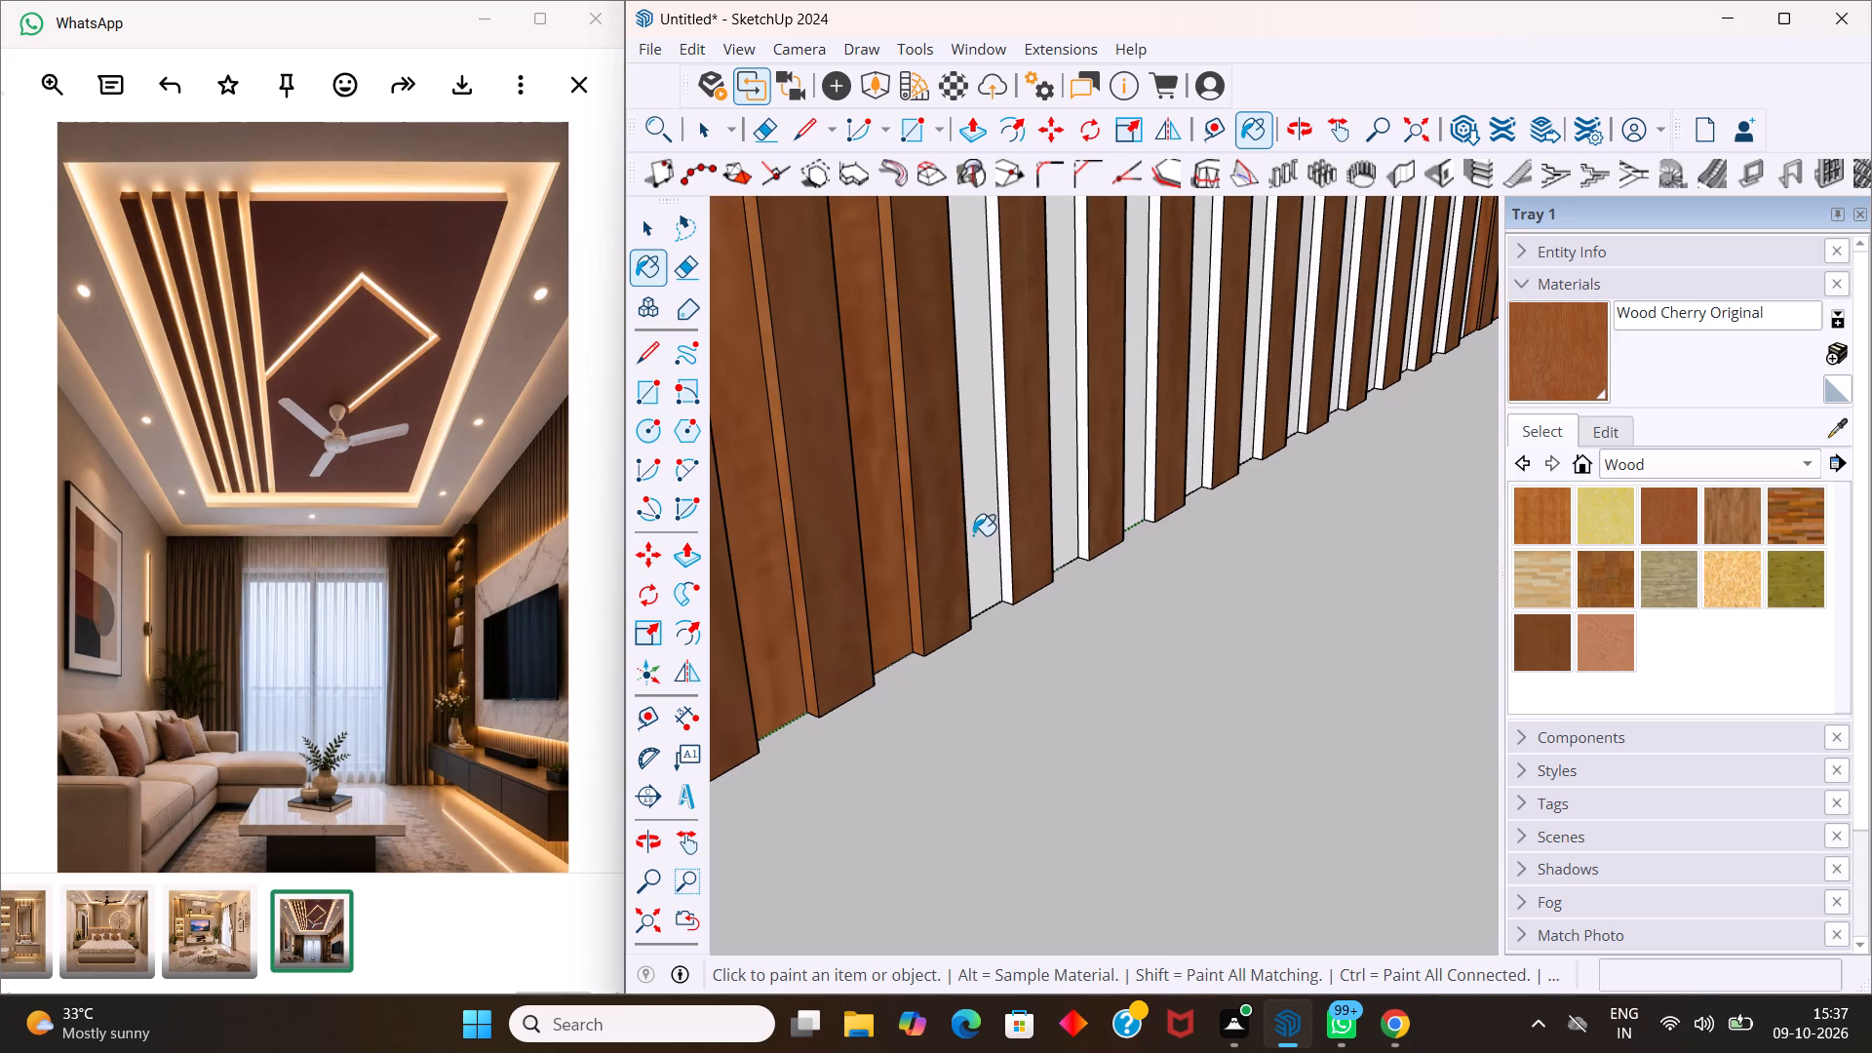
left_click(1004, 525)
Paint the next white recesses and adjoining slat sides along the wall below the console with Wood Cherry Original.
left_click(1061, 489)
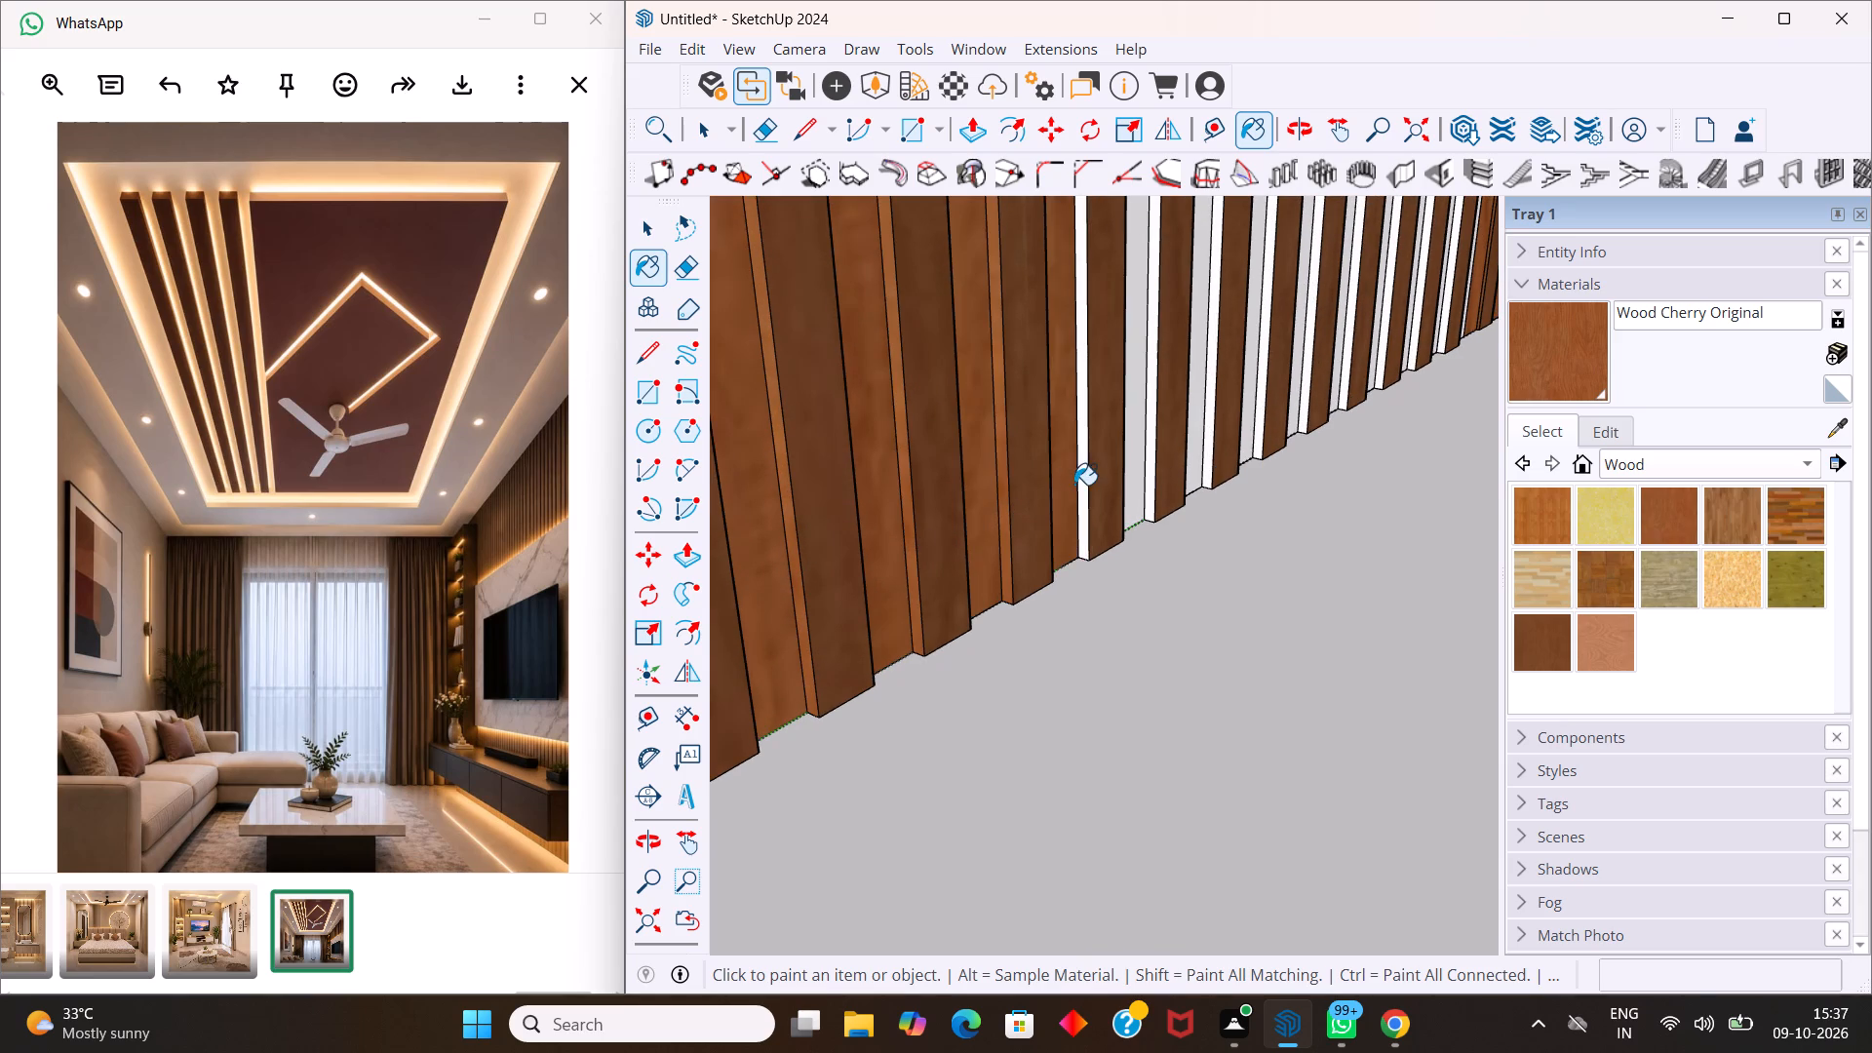
left_click(1084, 480)
left_click(1136, 457)
left_click(1150, 449)
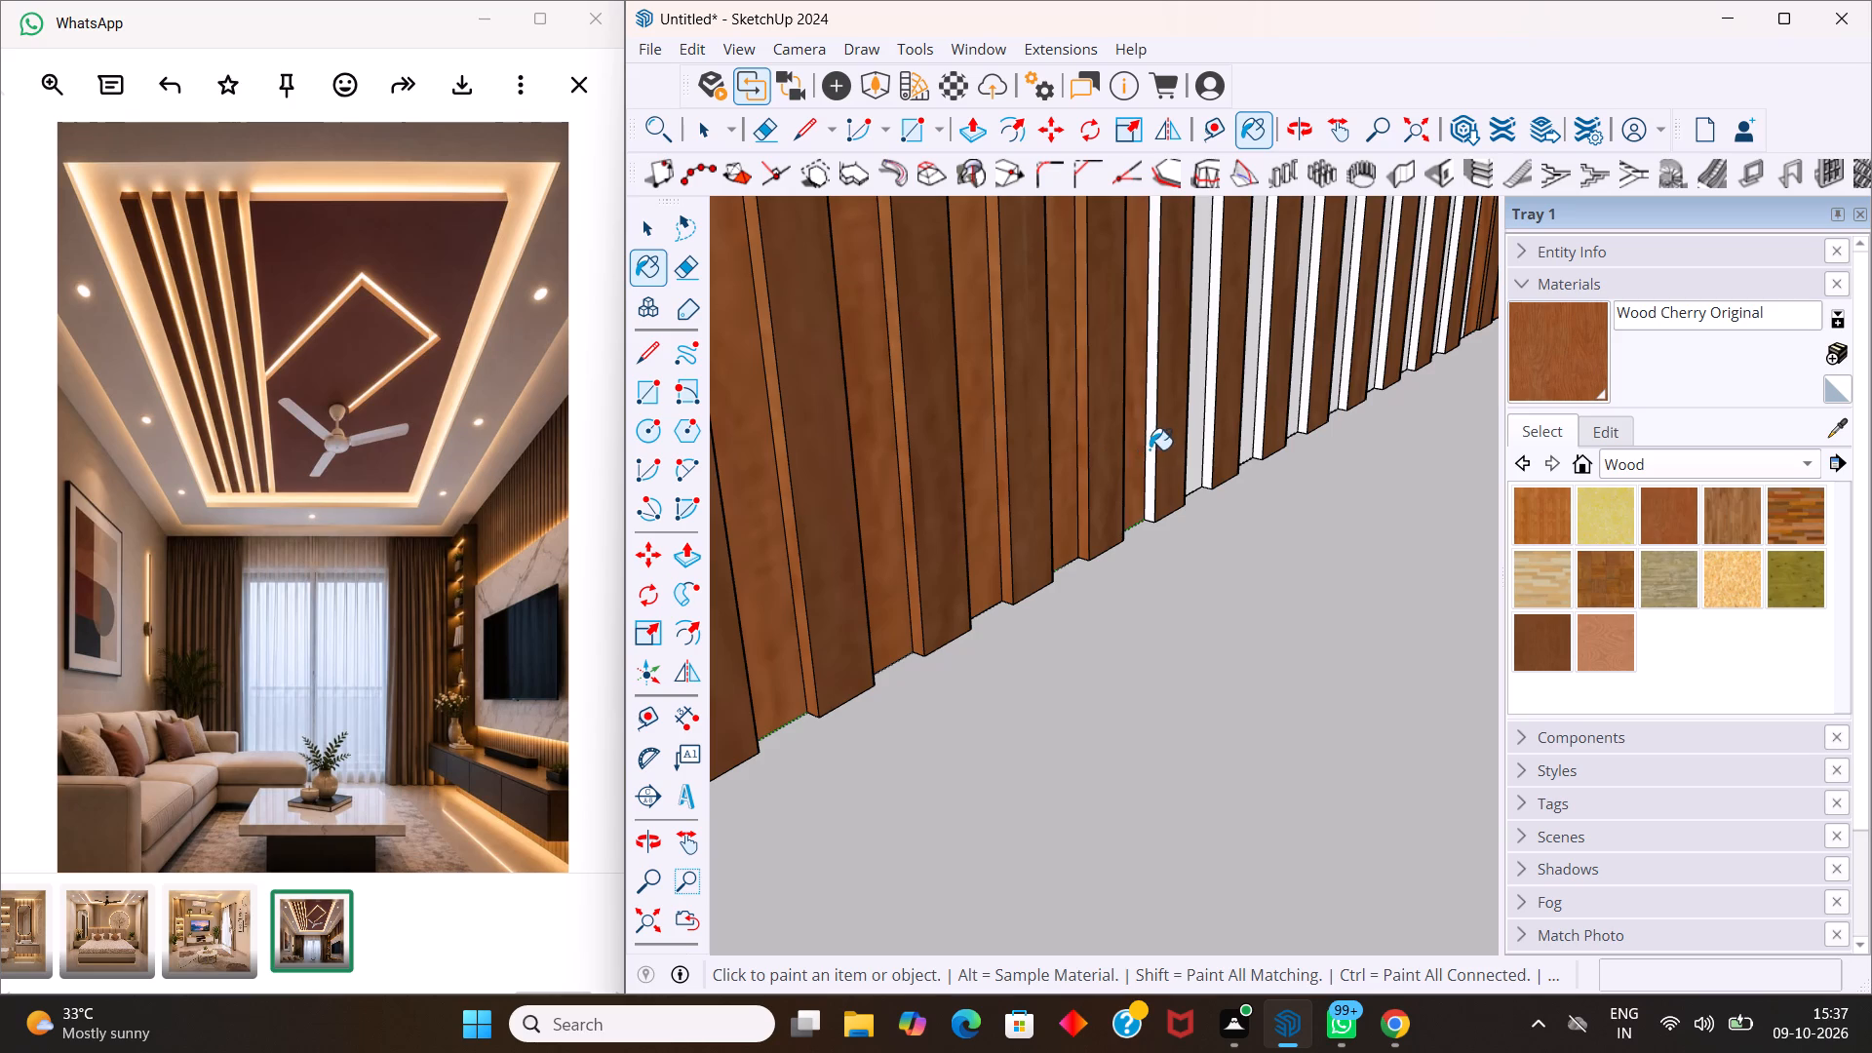
left_click(1188, 435)
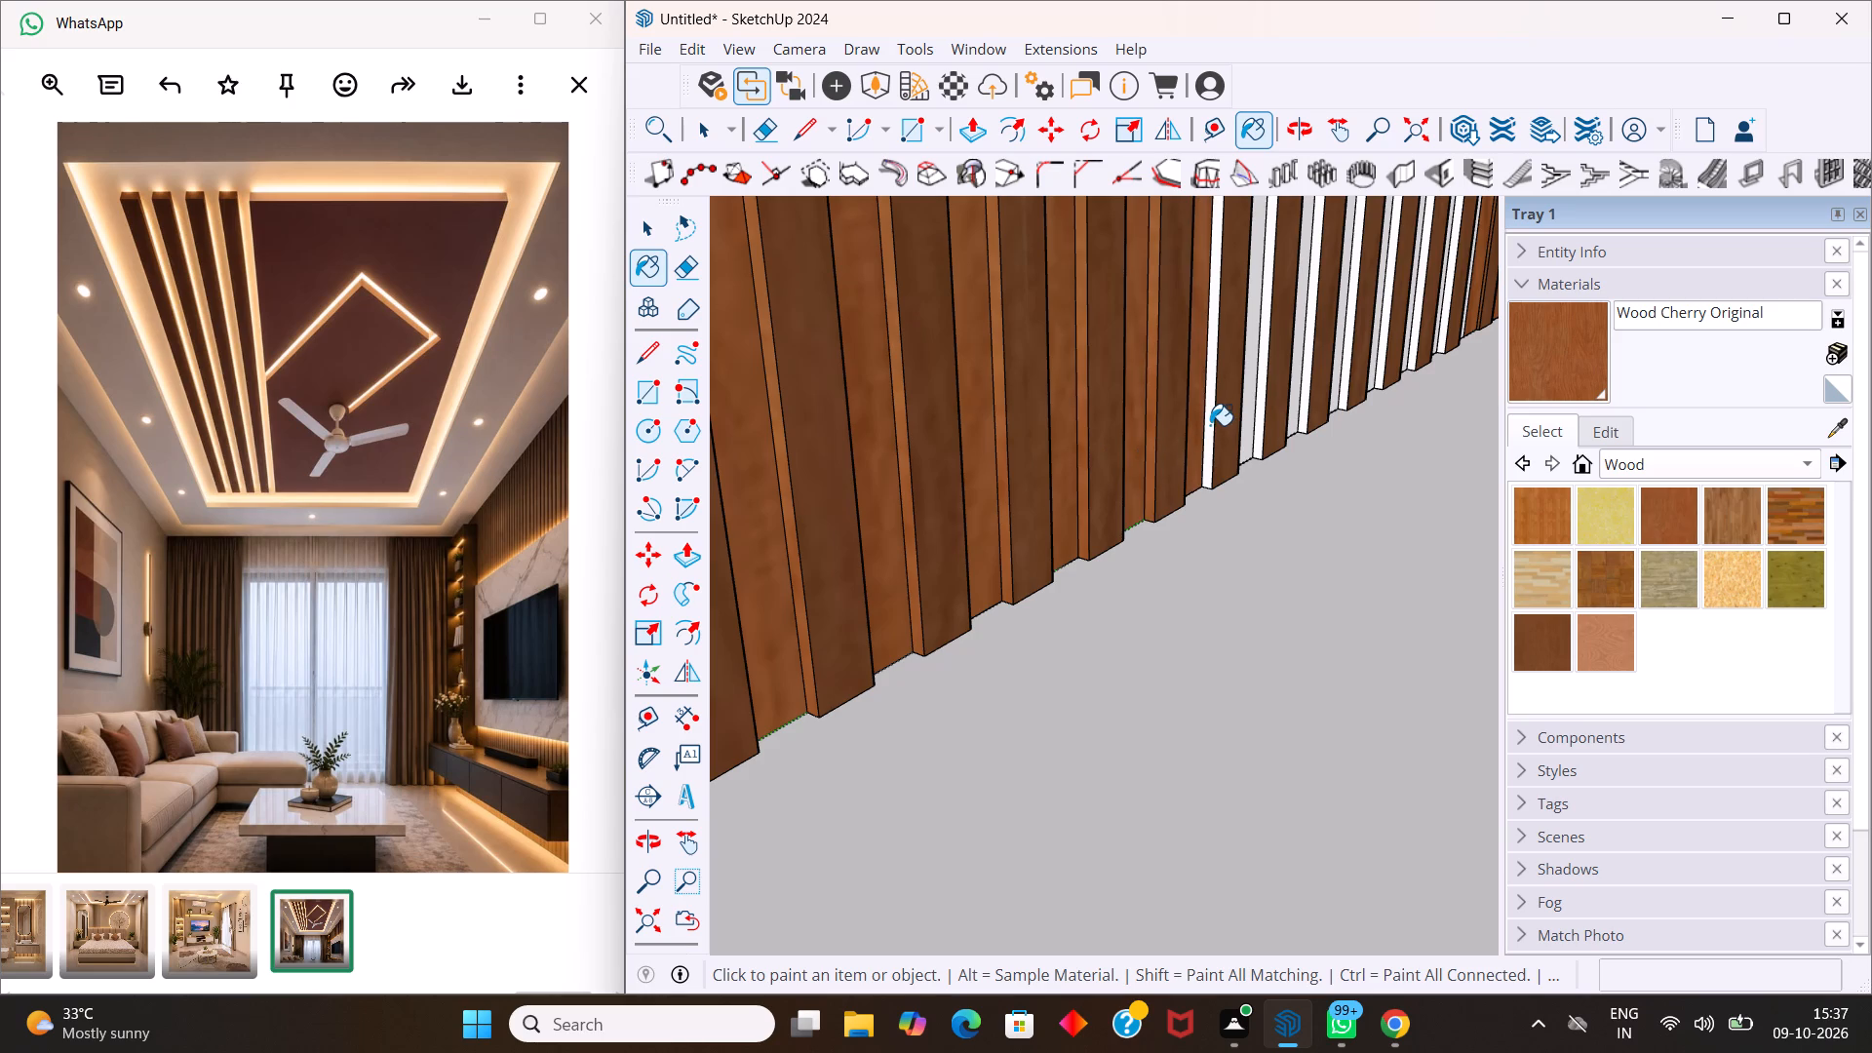
left_click(1210, 425)
left_click(1248, 409)
left_click(1258, 404)
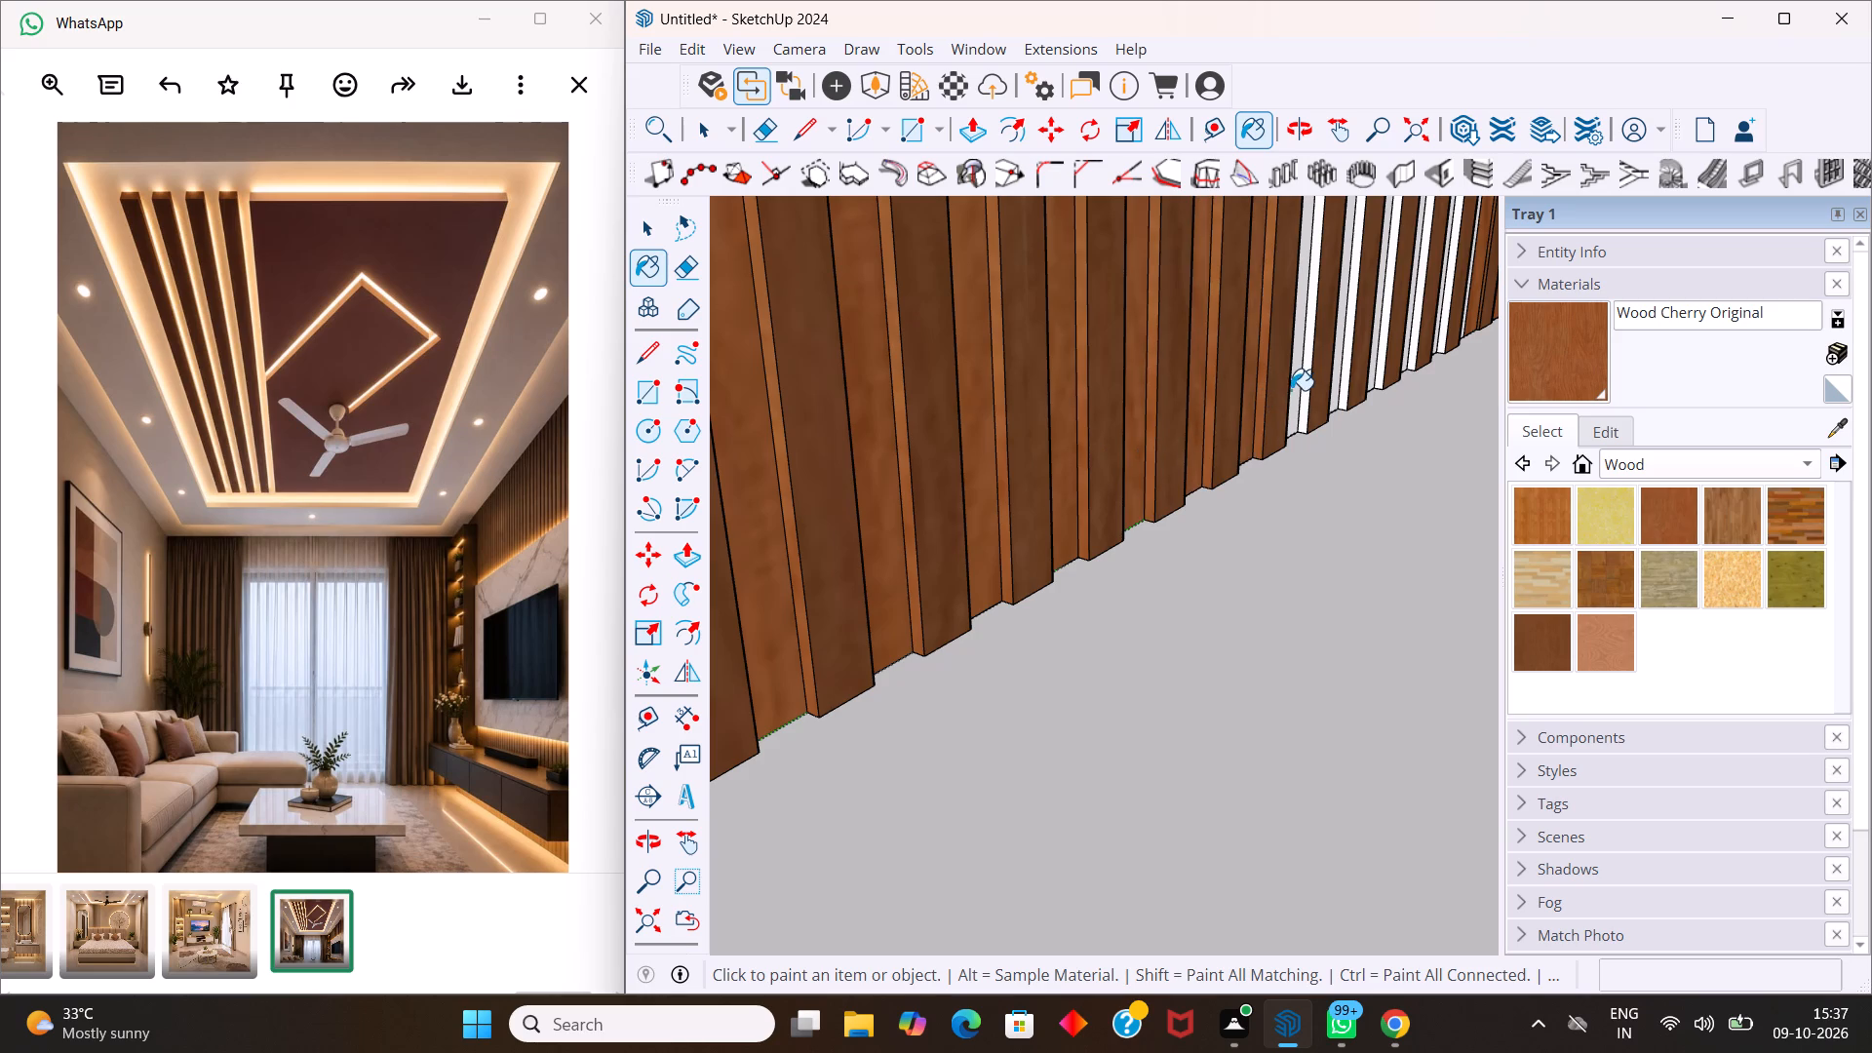
left_click(1291, 390)
left_click(1307, 382)
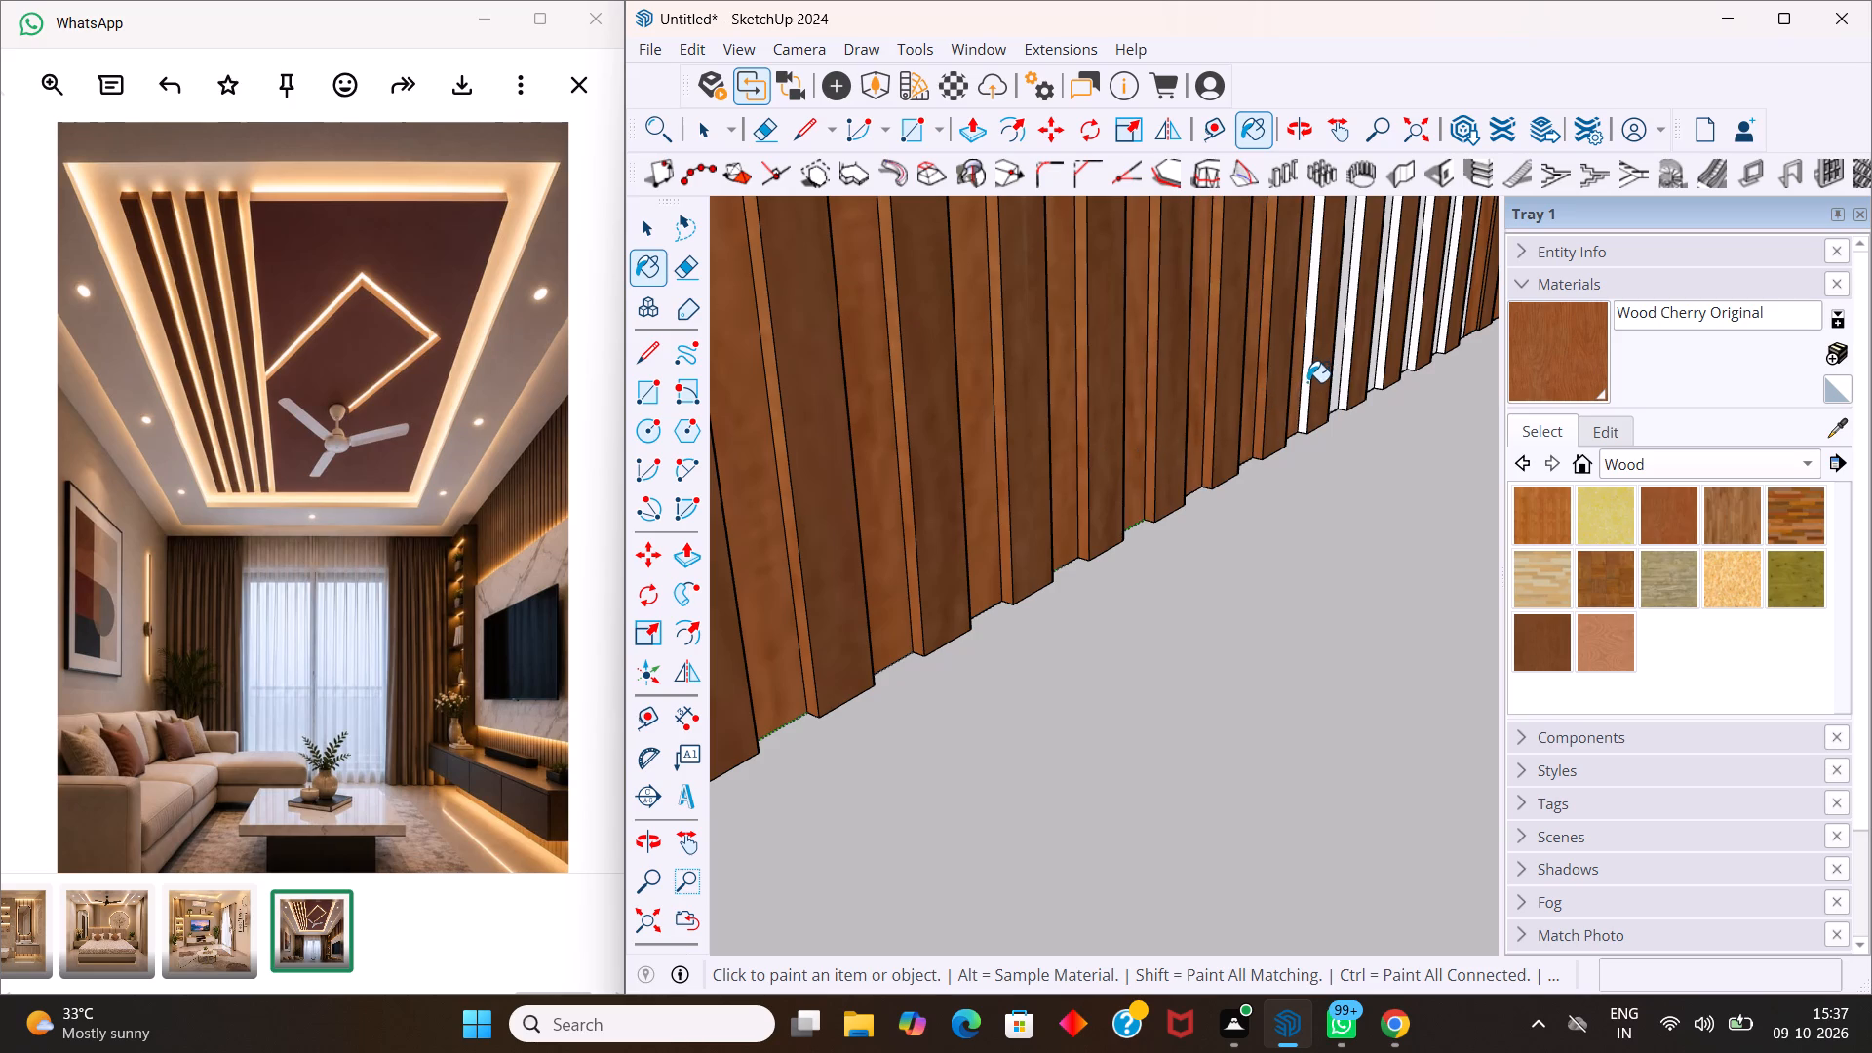
scroll(1308, 382, "up", 9)
left_click(1359, 360)
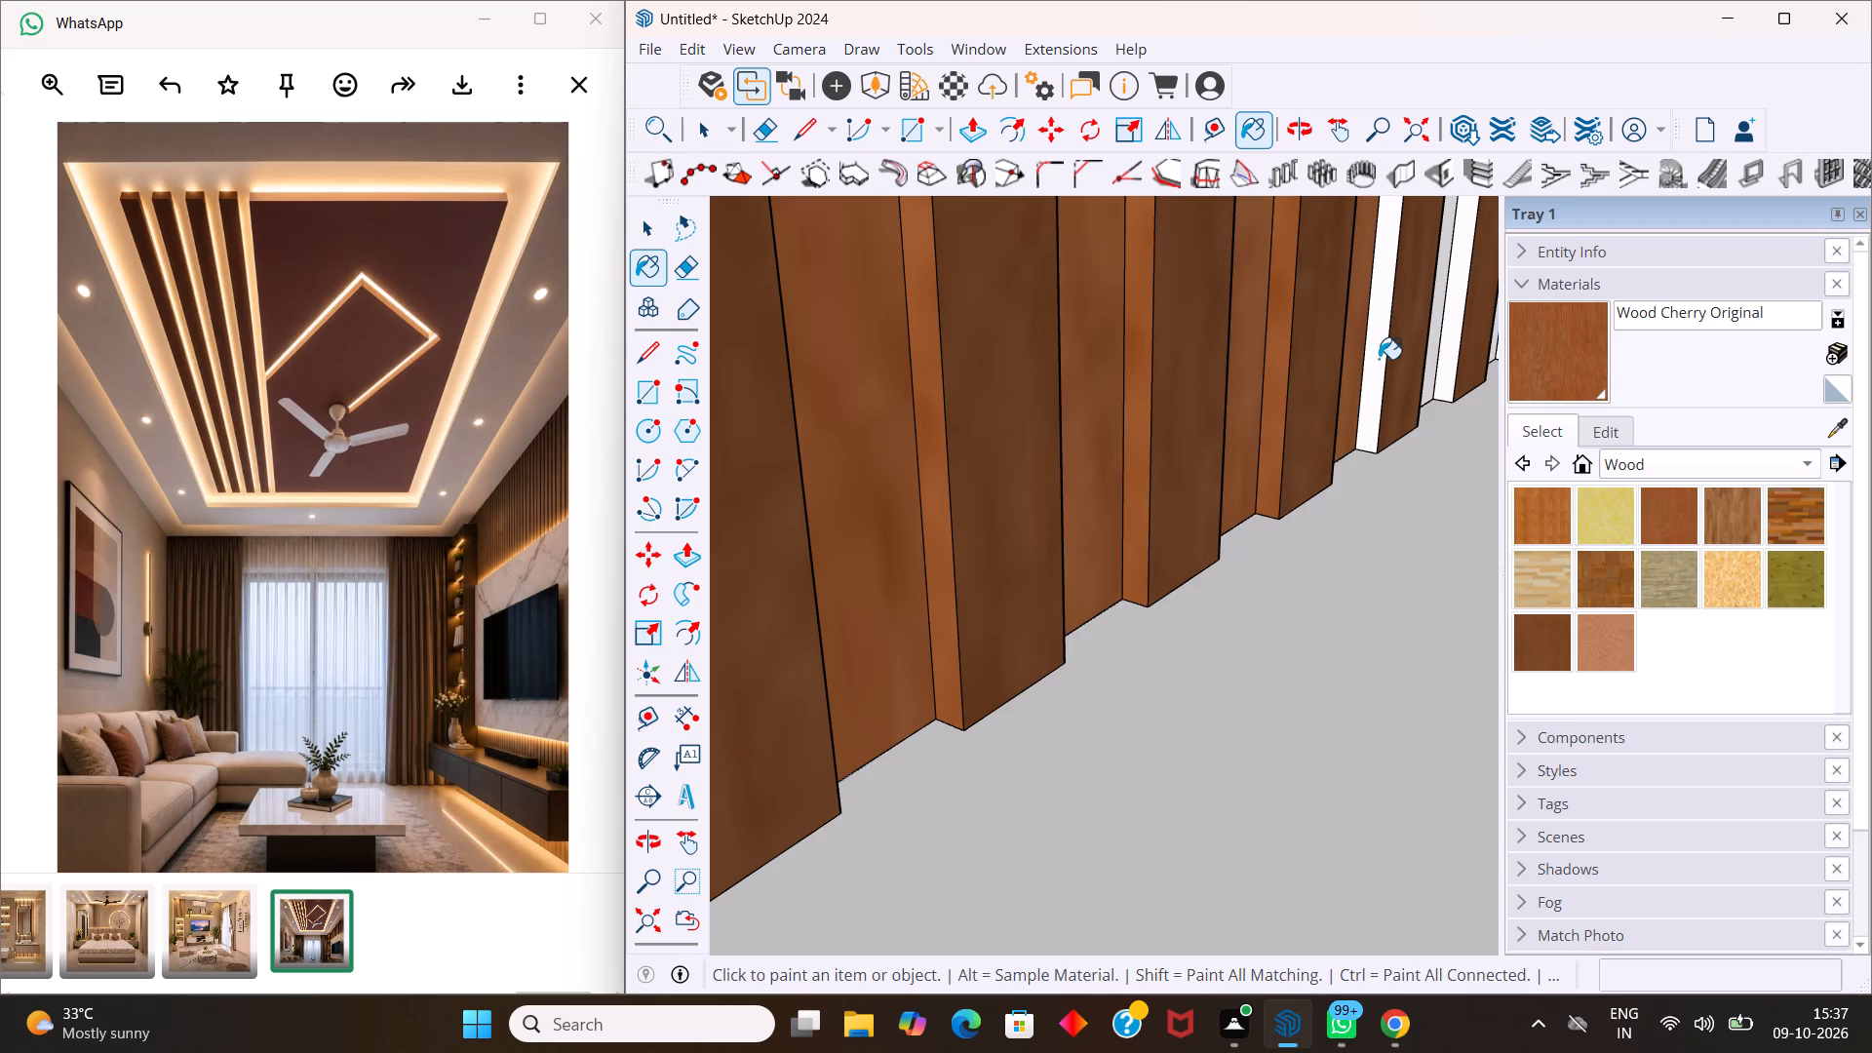
left_click(1379, 359)
Paint the last white recesses and slat sides near the open end of the console with Wood Cherry Original.
scroll(1371, 357, "down", 20)
scroll(1371, 357, "down", 1)
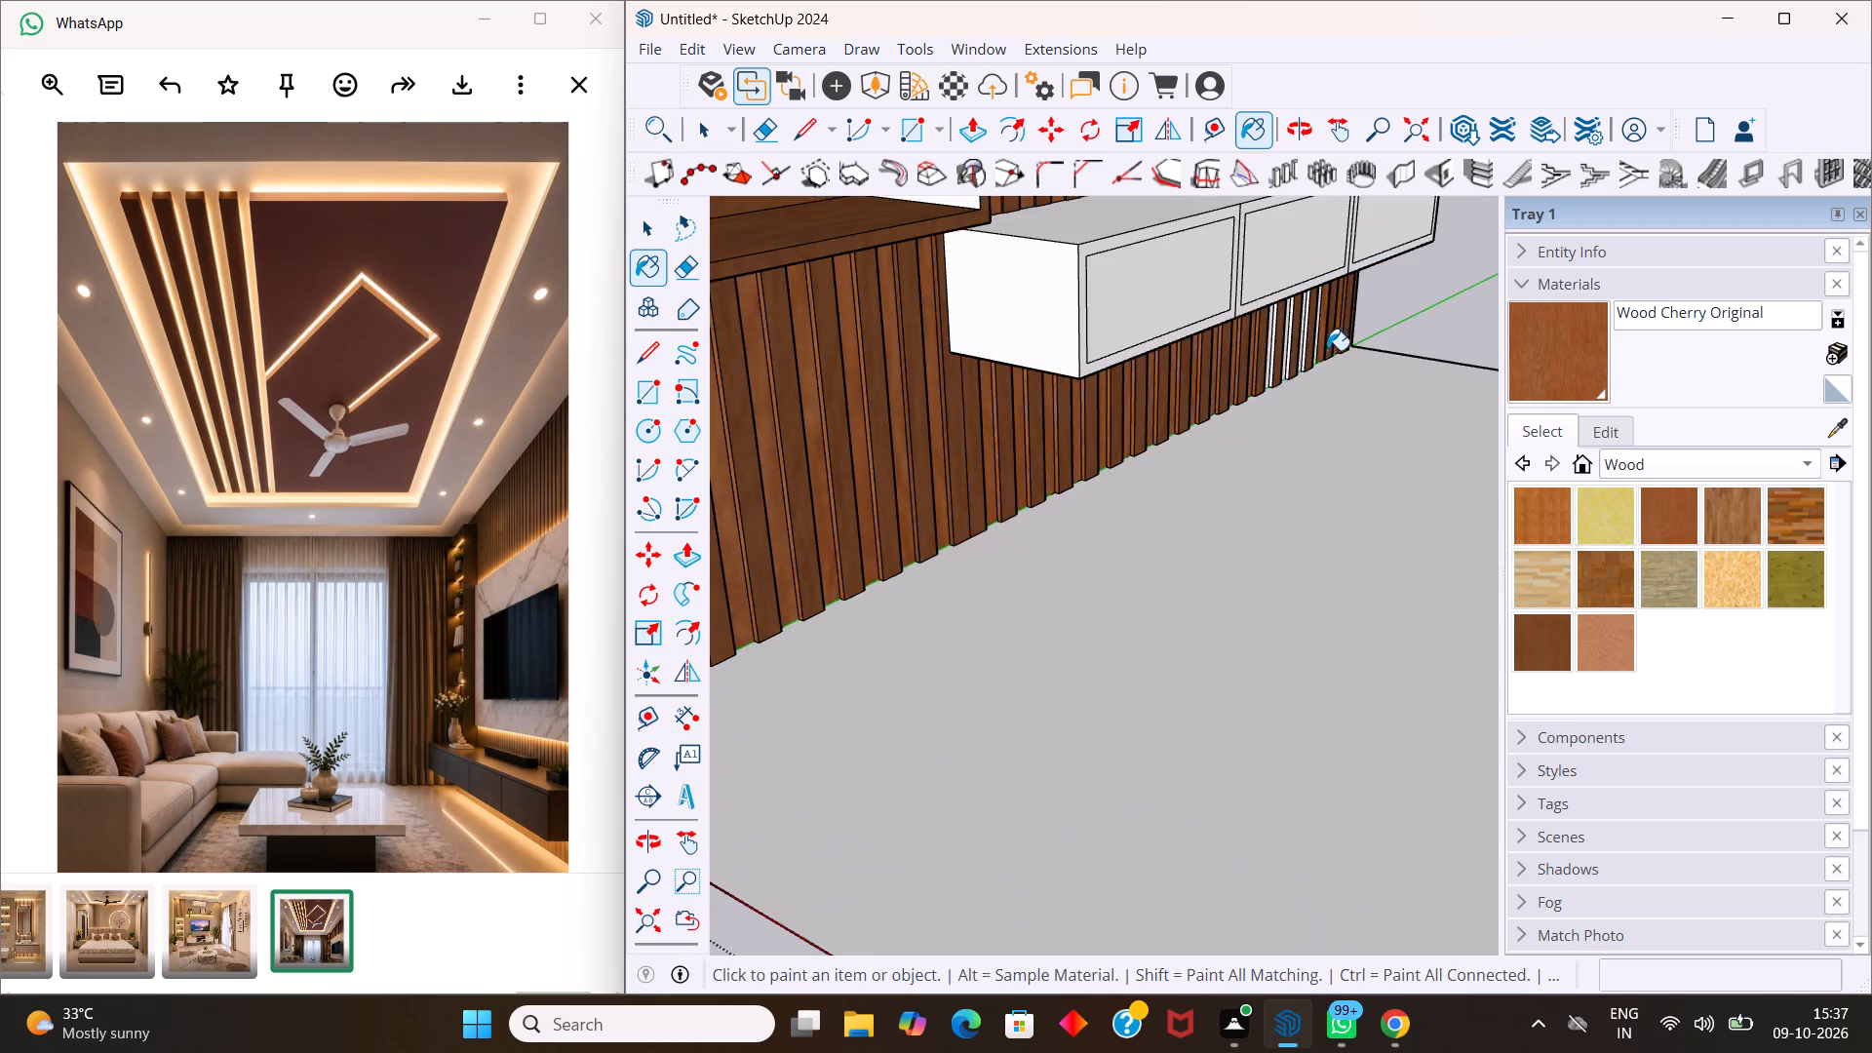
scroll(1330, 347, "up", 16)
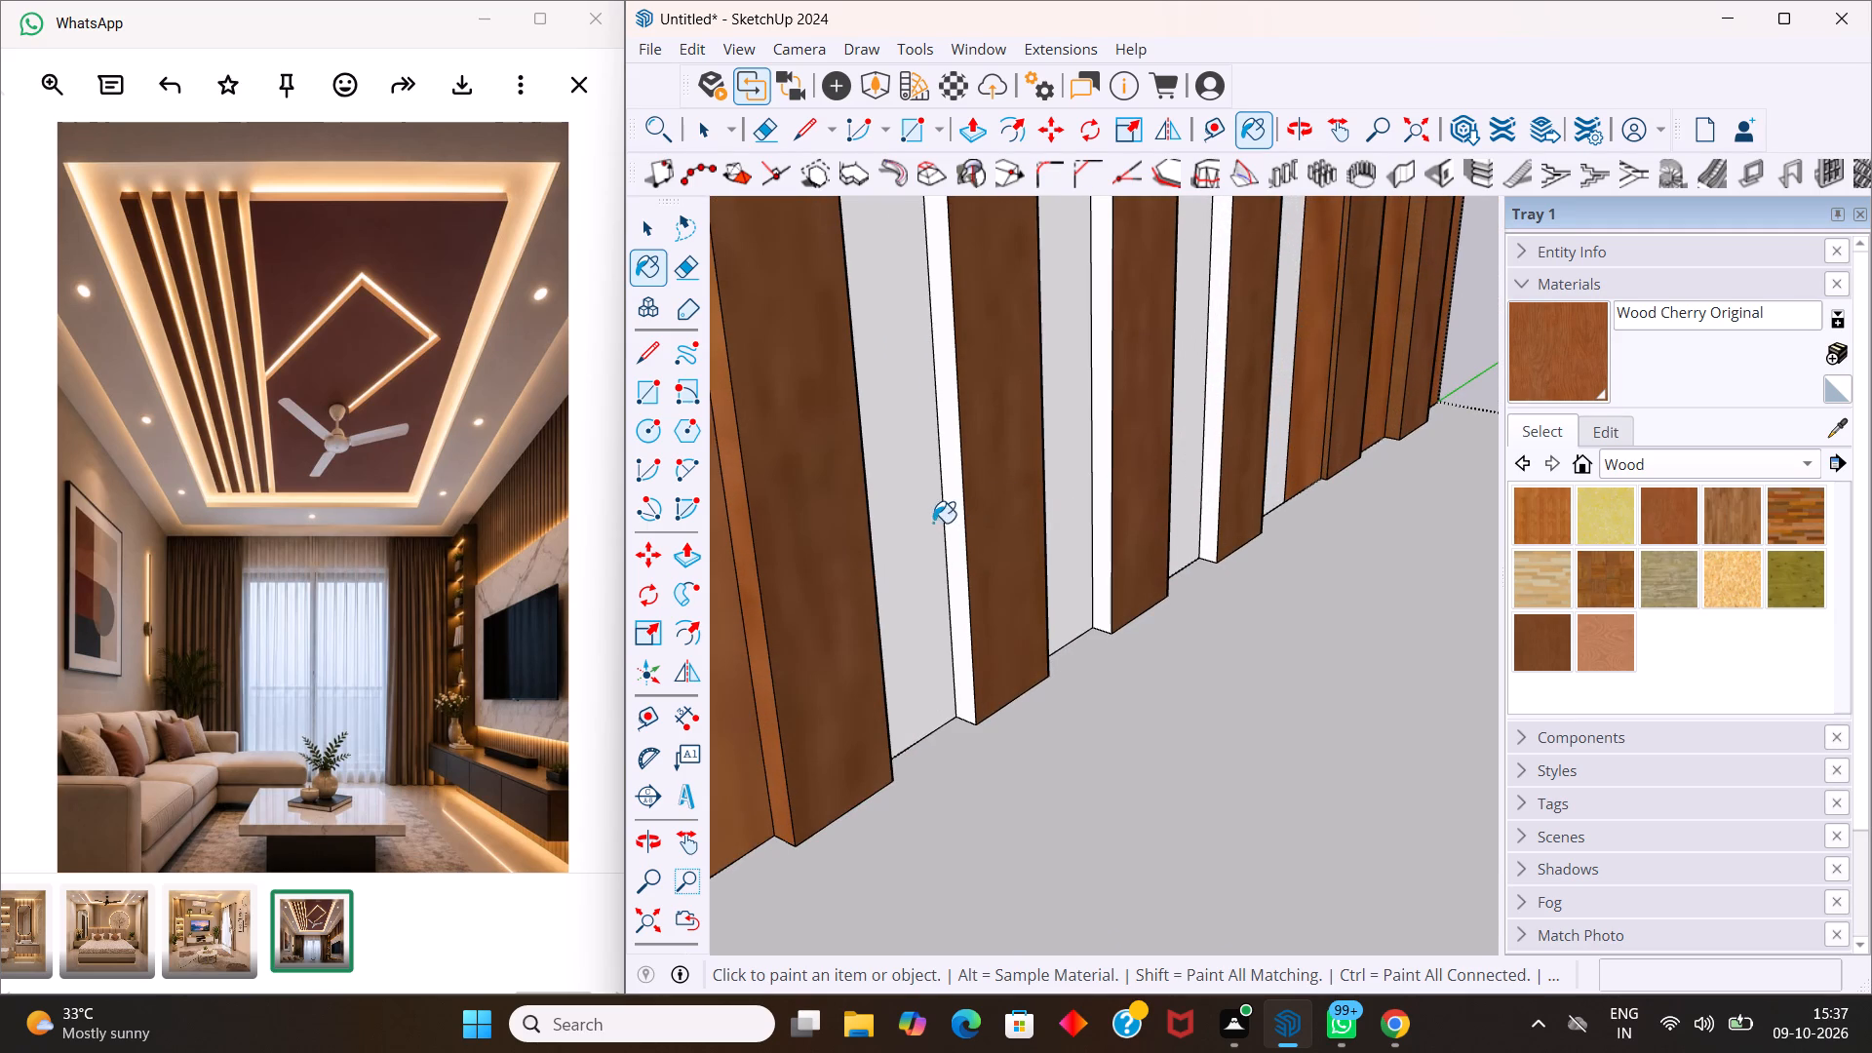
left_click(931, 525)
left_click(953, 512)
left_click(1067, 480)
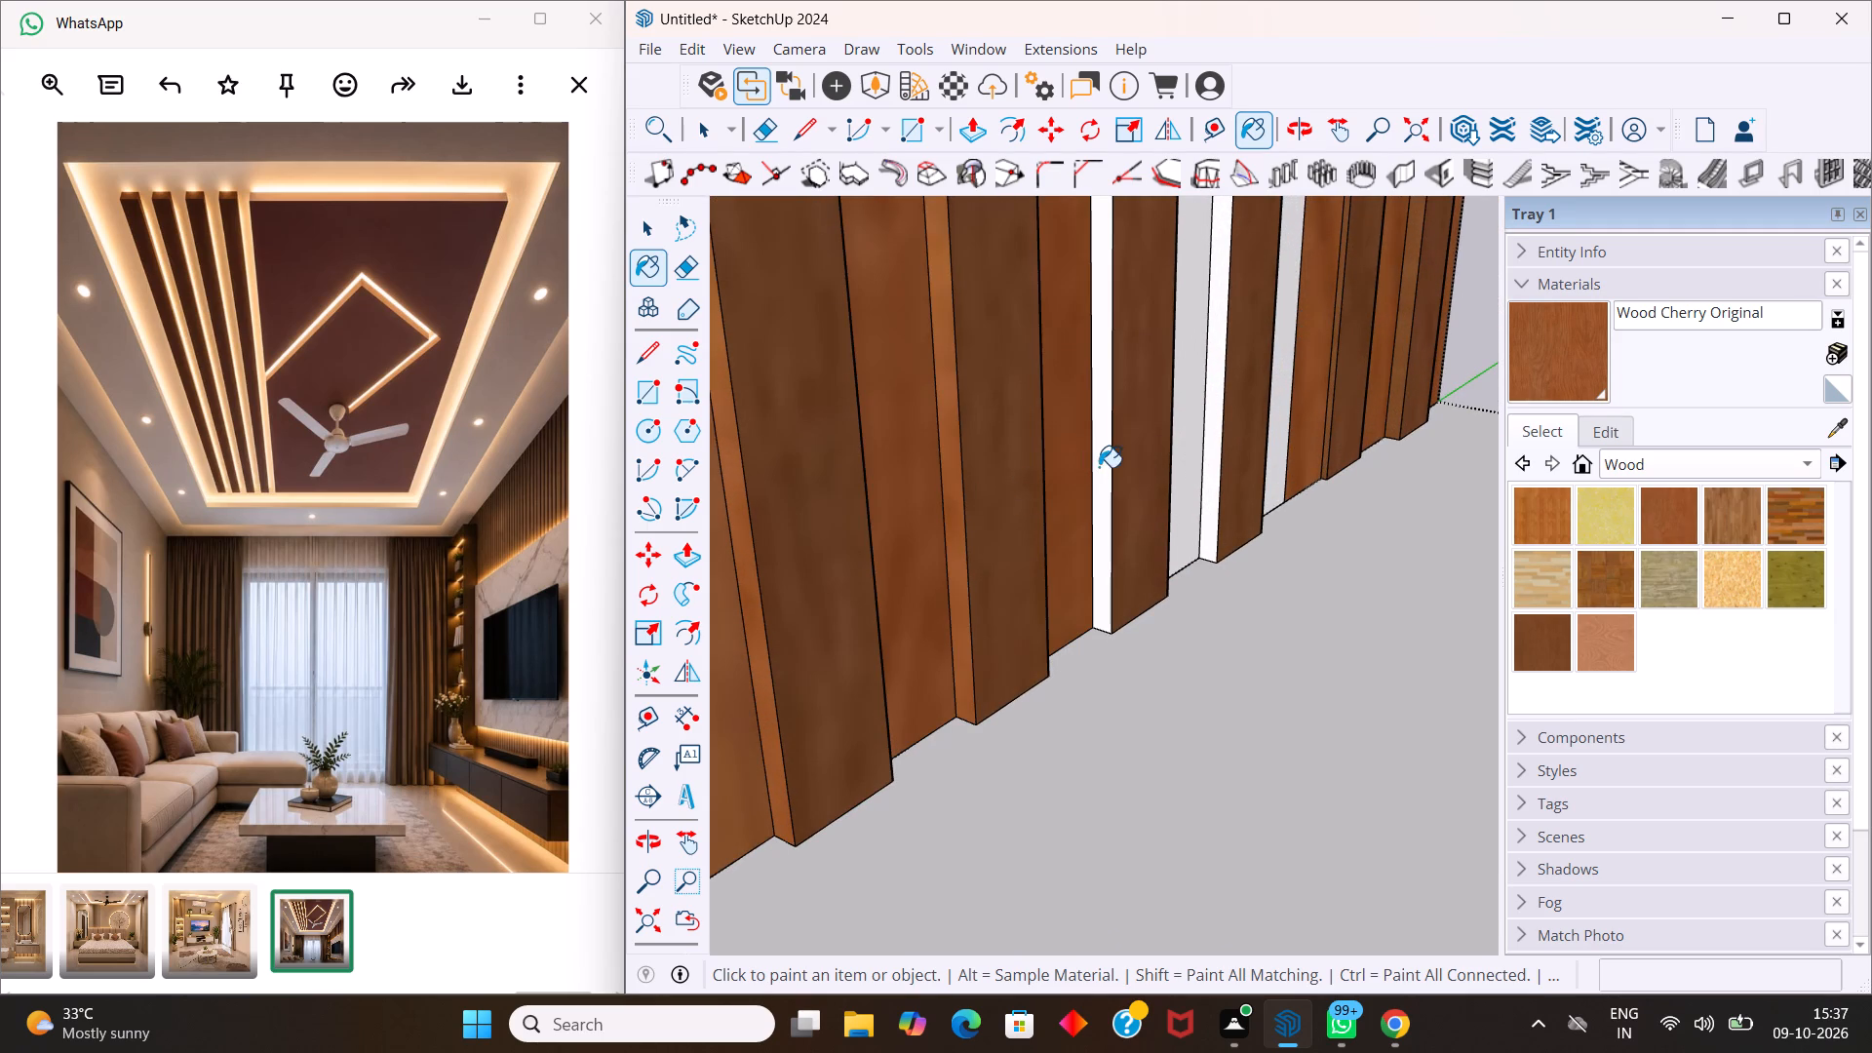
left_click(1099, 467)
left_click(1182, 454)
left_click(1210, 446)
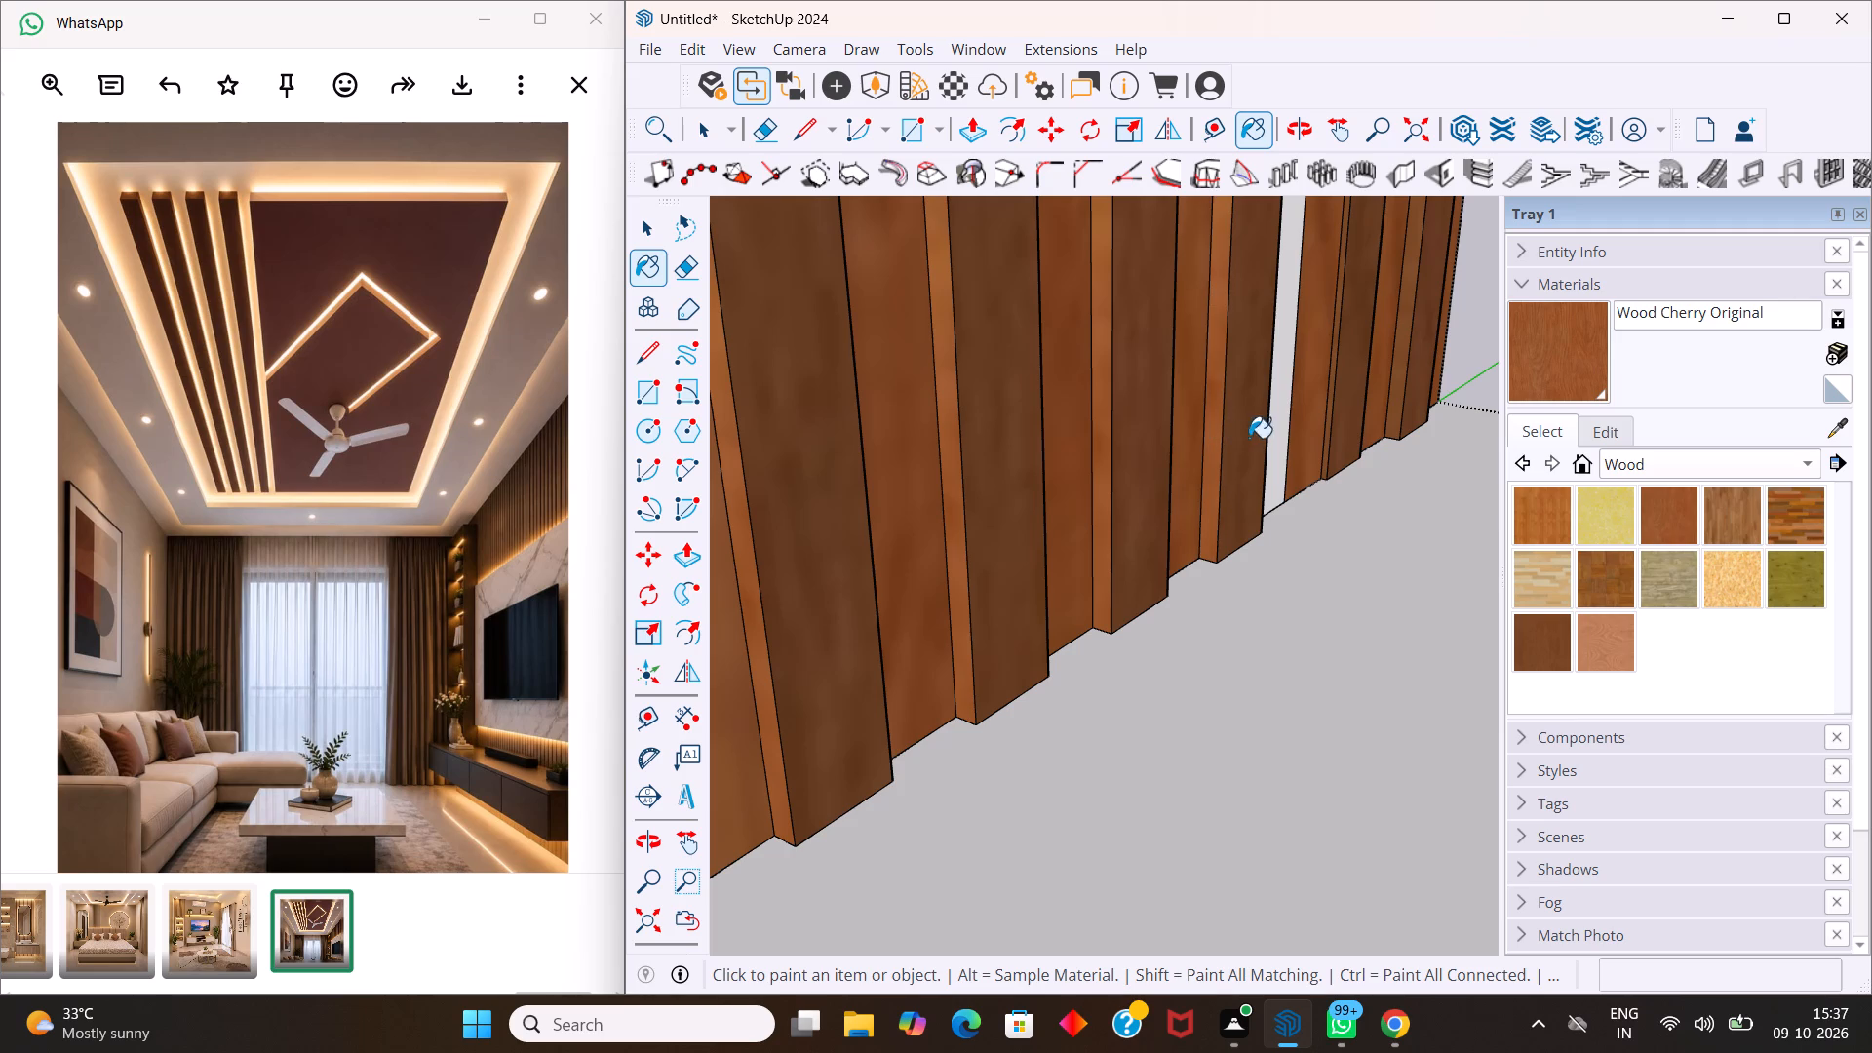
left_click(1276, 430)
scroll(1276, 427, "down", 4)
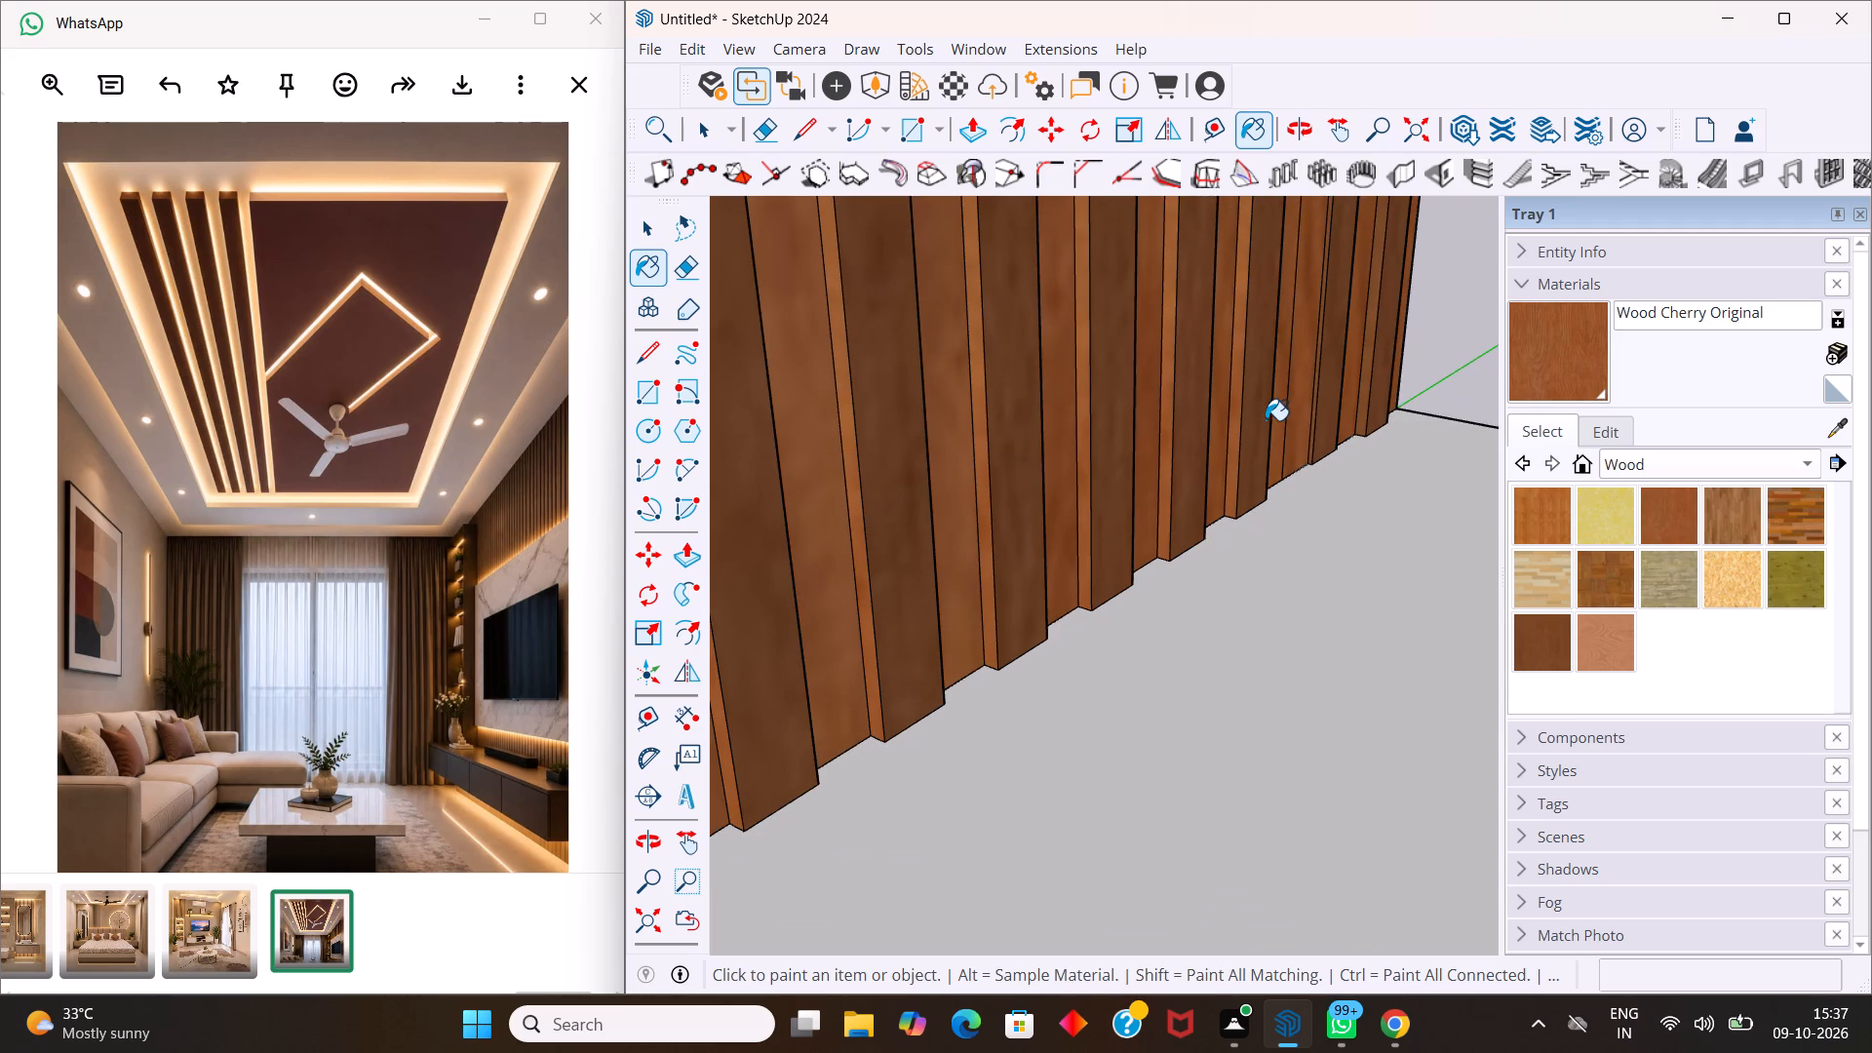
key("space")
Paint the top of the TV console with Wood Veneer 01.
middle_click_drag(1268, 416, 795, 501)
scroll(796, 494, "down", 2)
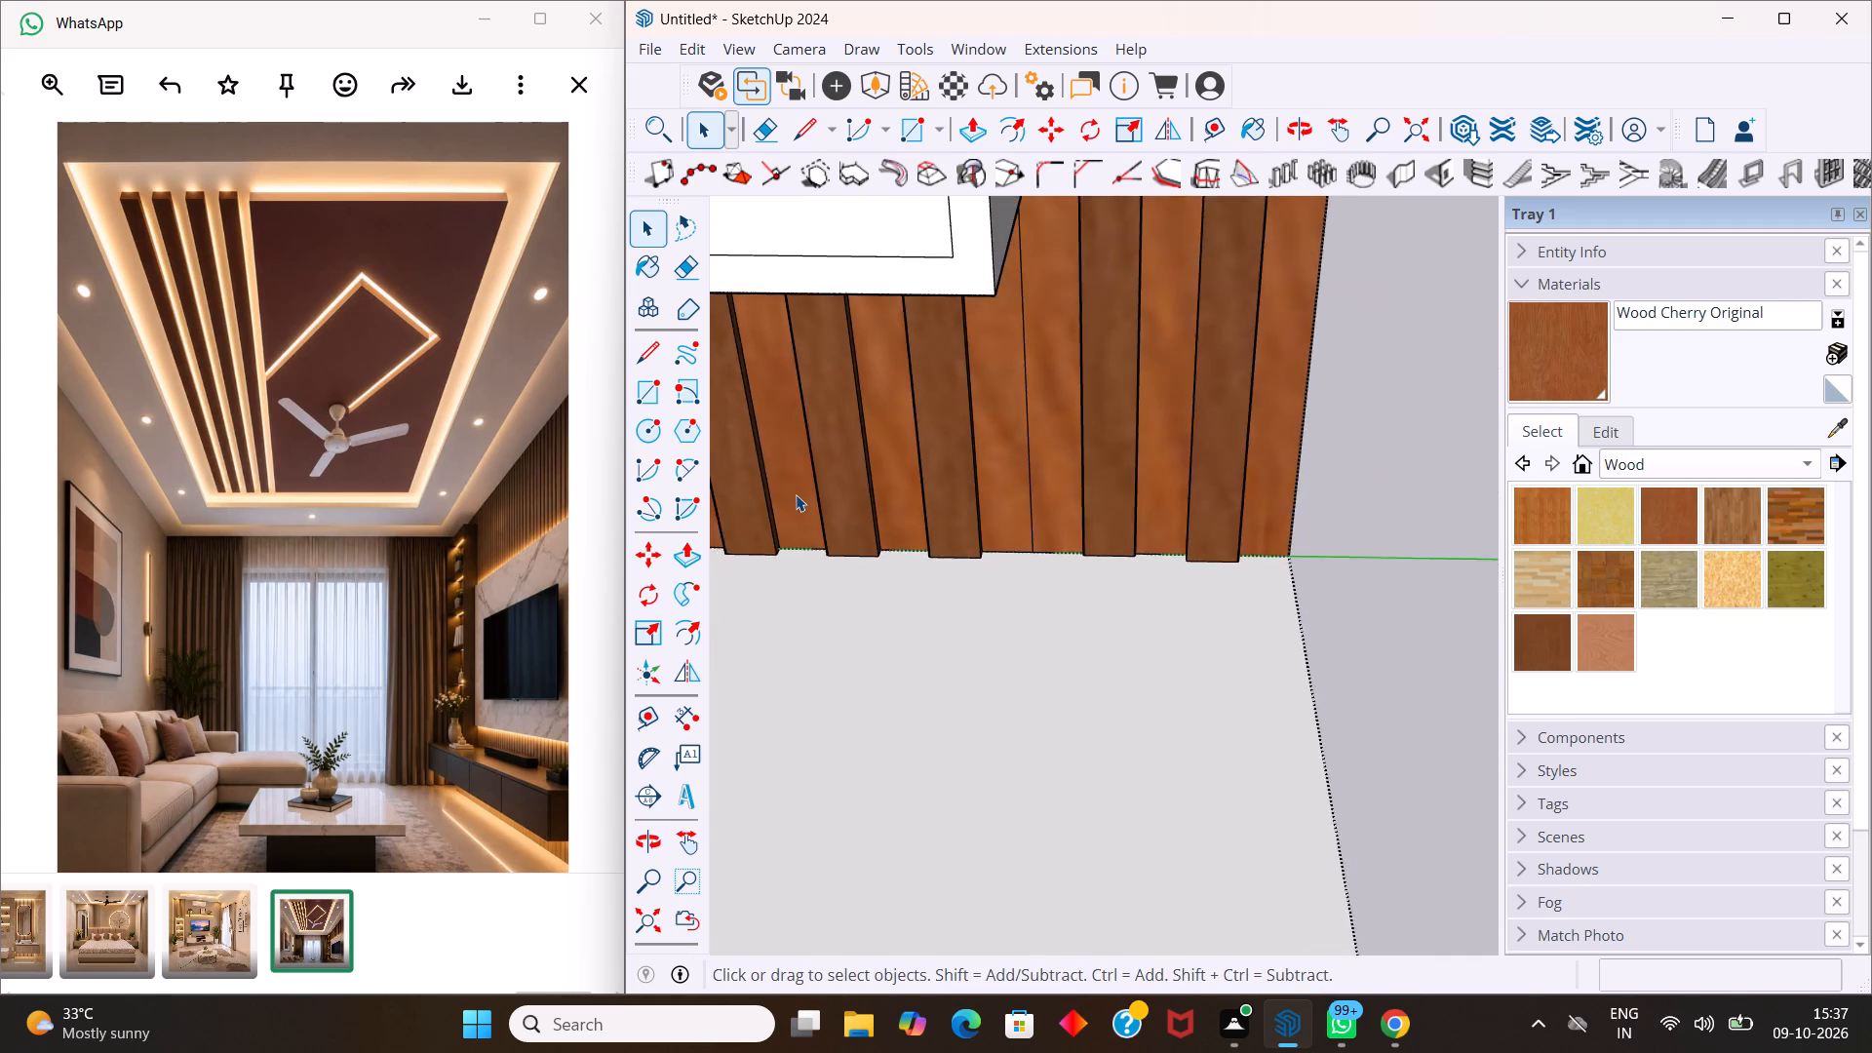
scroll(798, 494, "down", 12)
scroll(887, 453, "down", 7)
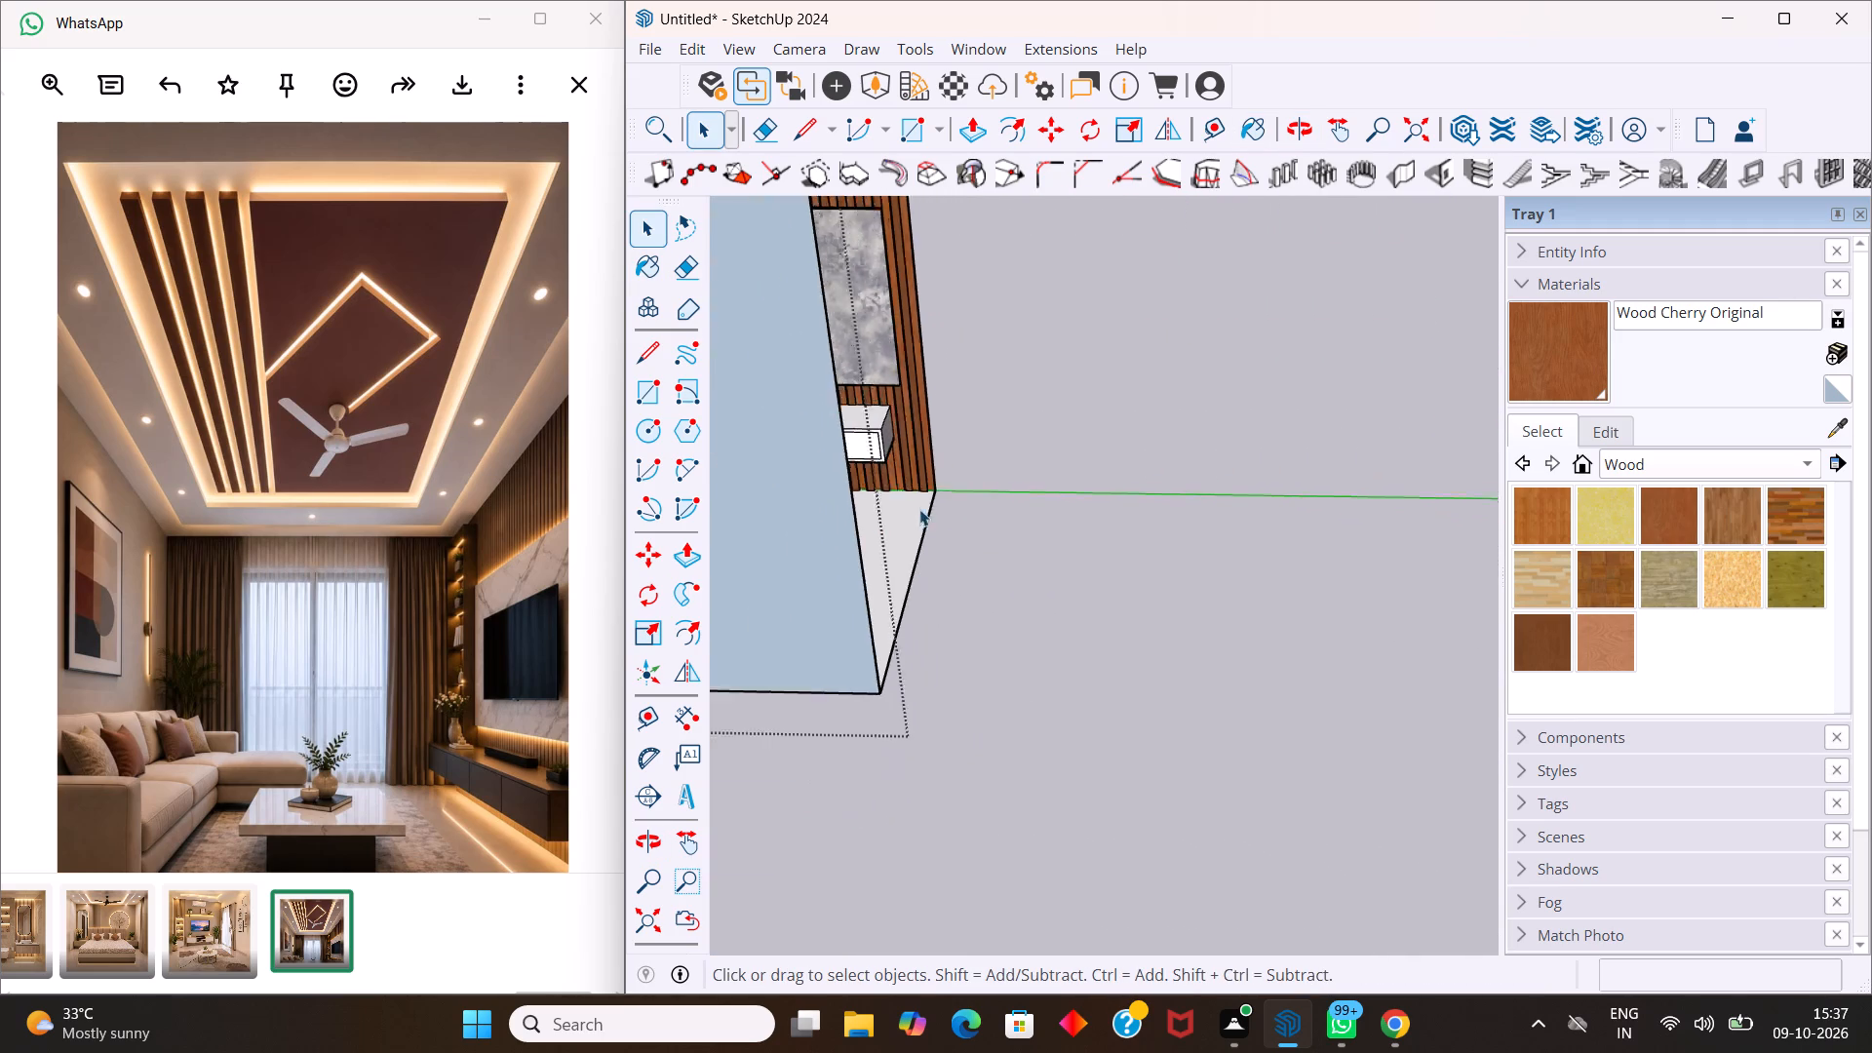
scroll(919, 509, "down", 20)
middle_click_drag(939, 546, 727, 505)
scroll(914, 476, "up", 2)
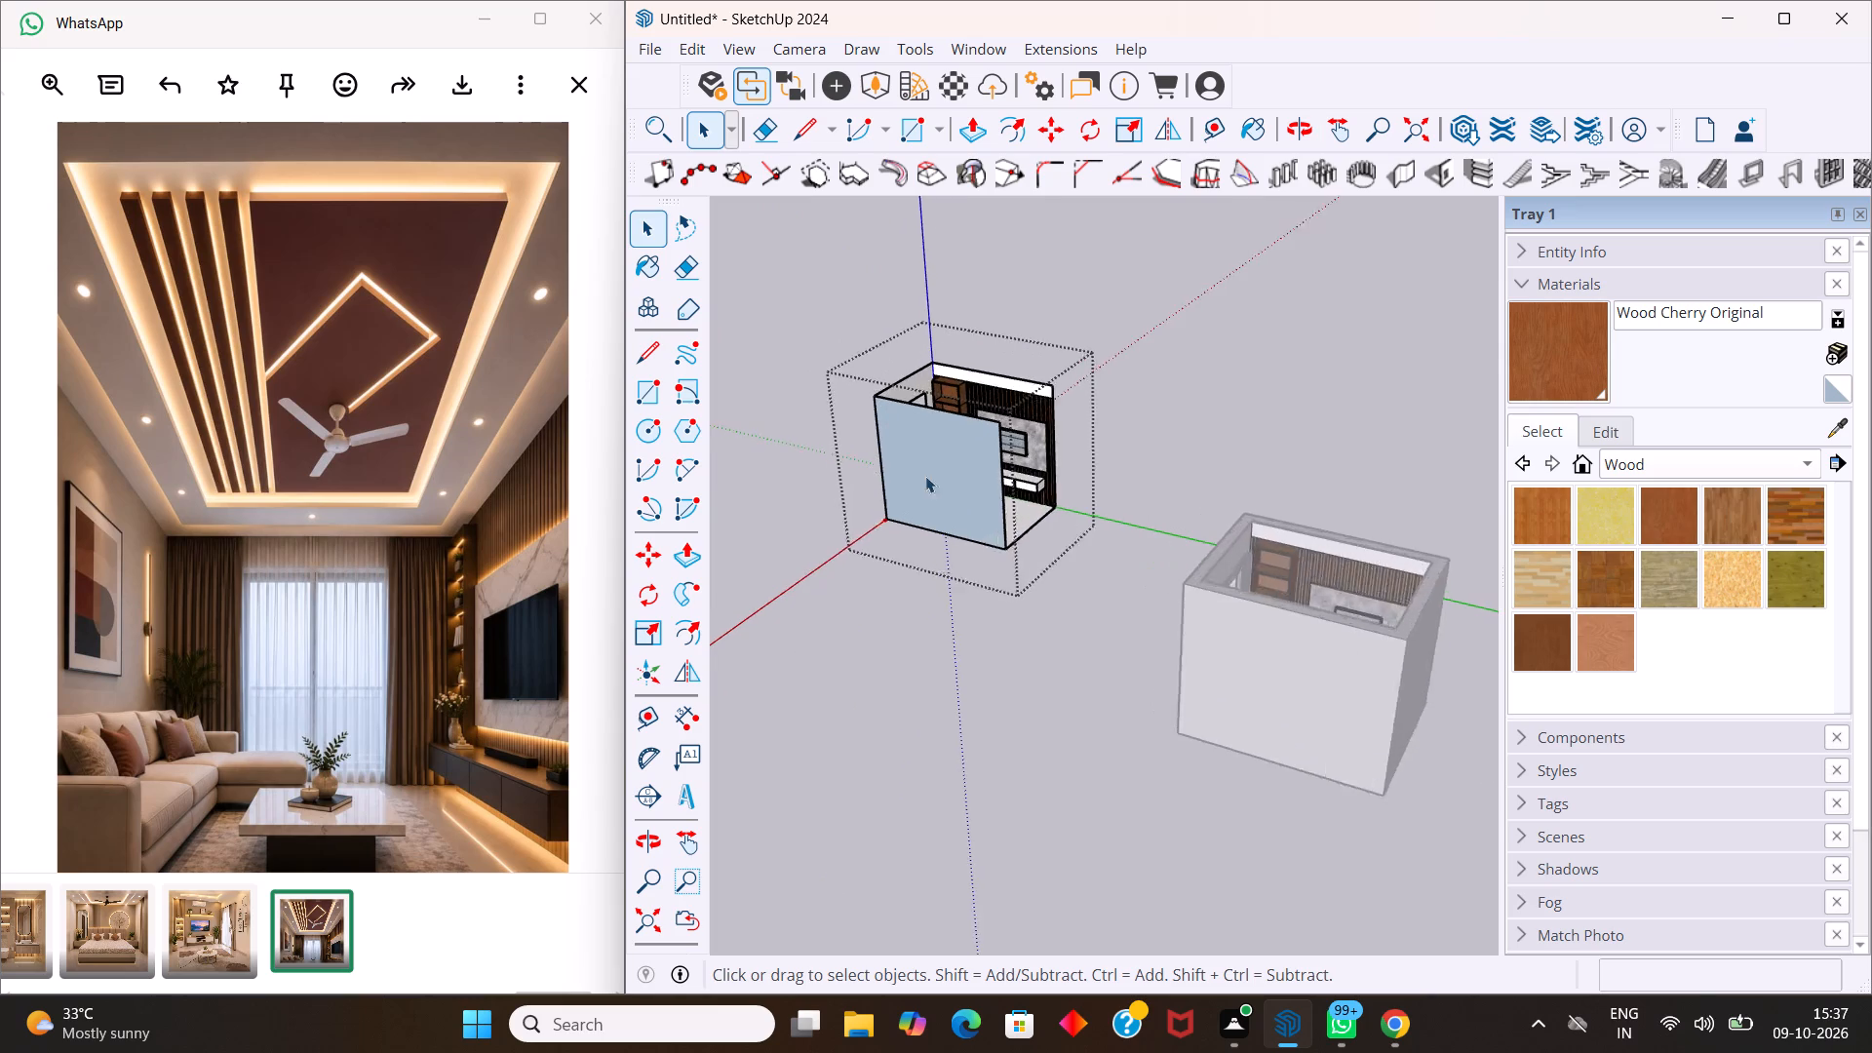
scroll(925, 476, "up", 6)
middle_click_drag(1089, 419, 896, 362)
scroll(1063, 373, "up", 8)
middle_click_drag(1183, 448, 1102, 446)
scroll(1114, 455, "up", 3)
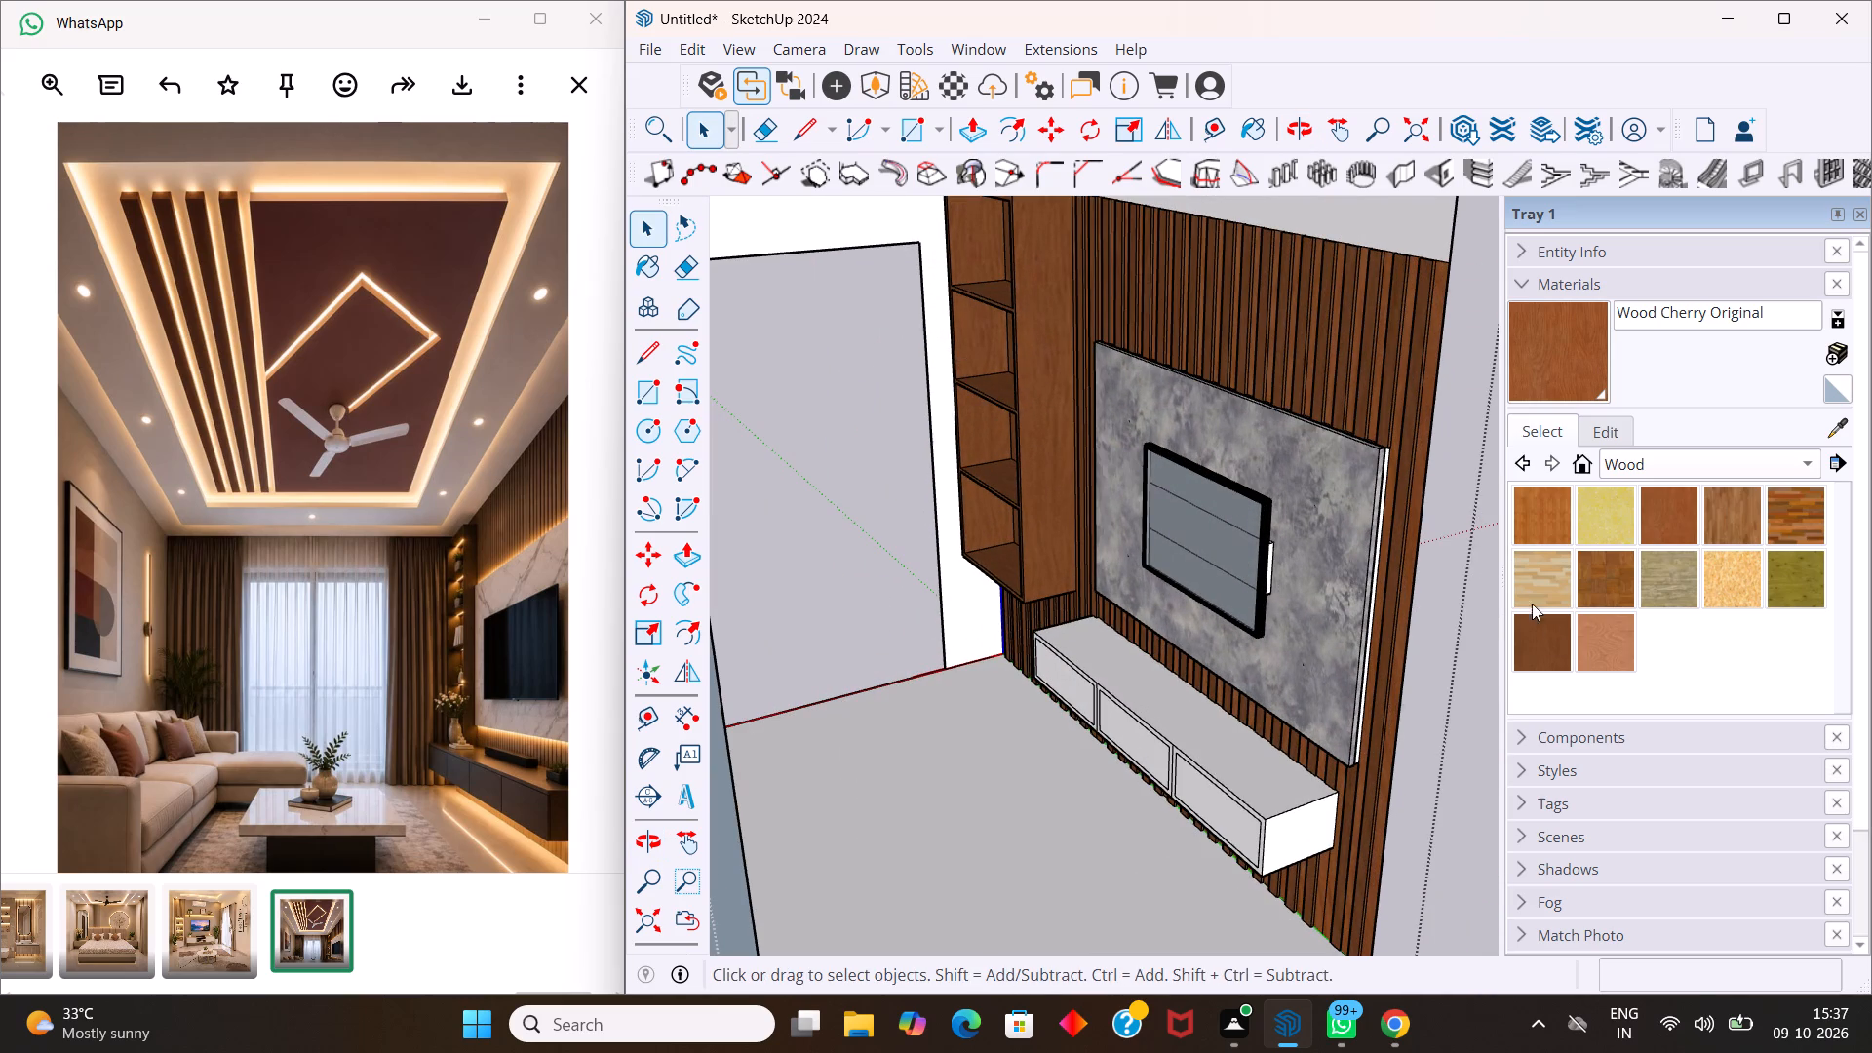
left_click(1540, 646)
left_click(1226, 735)
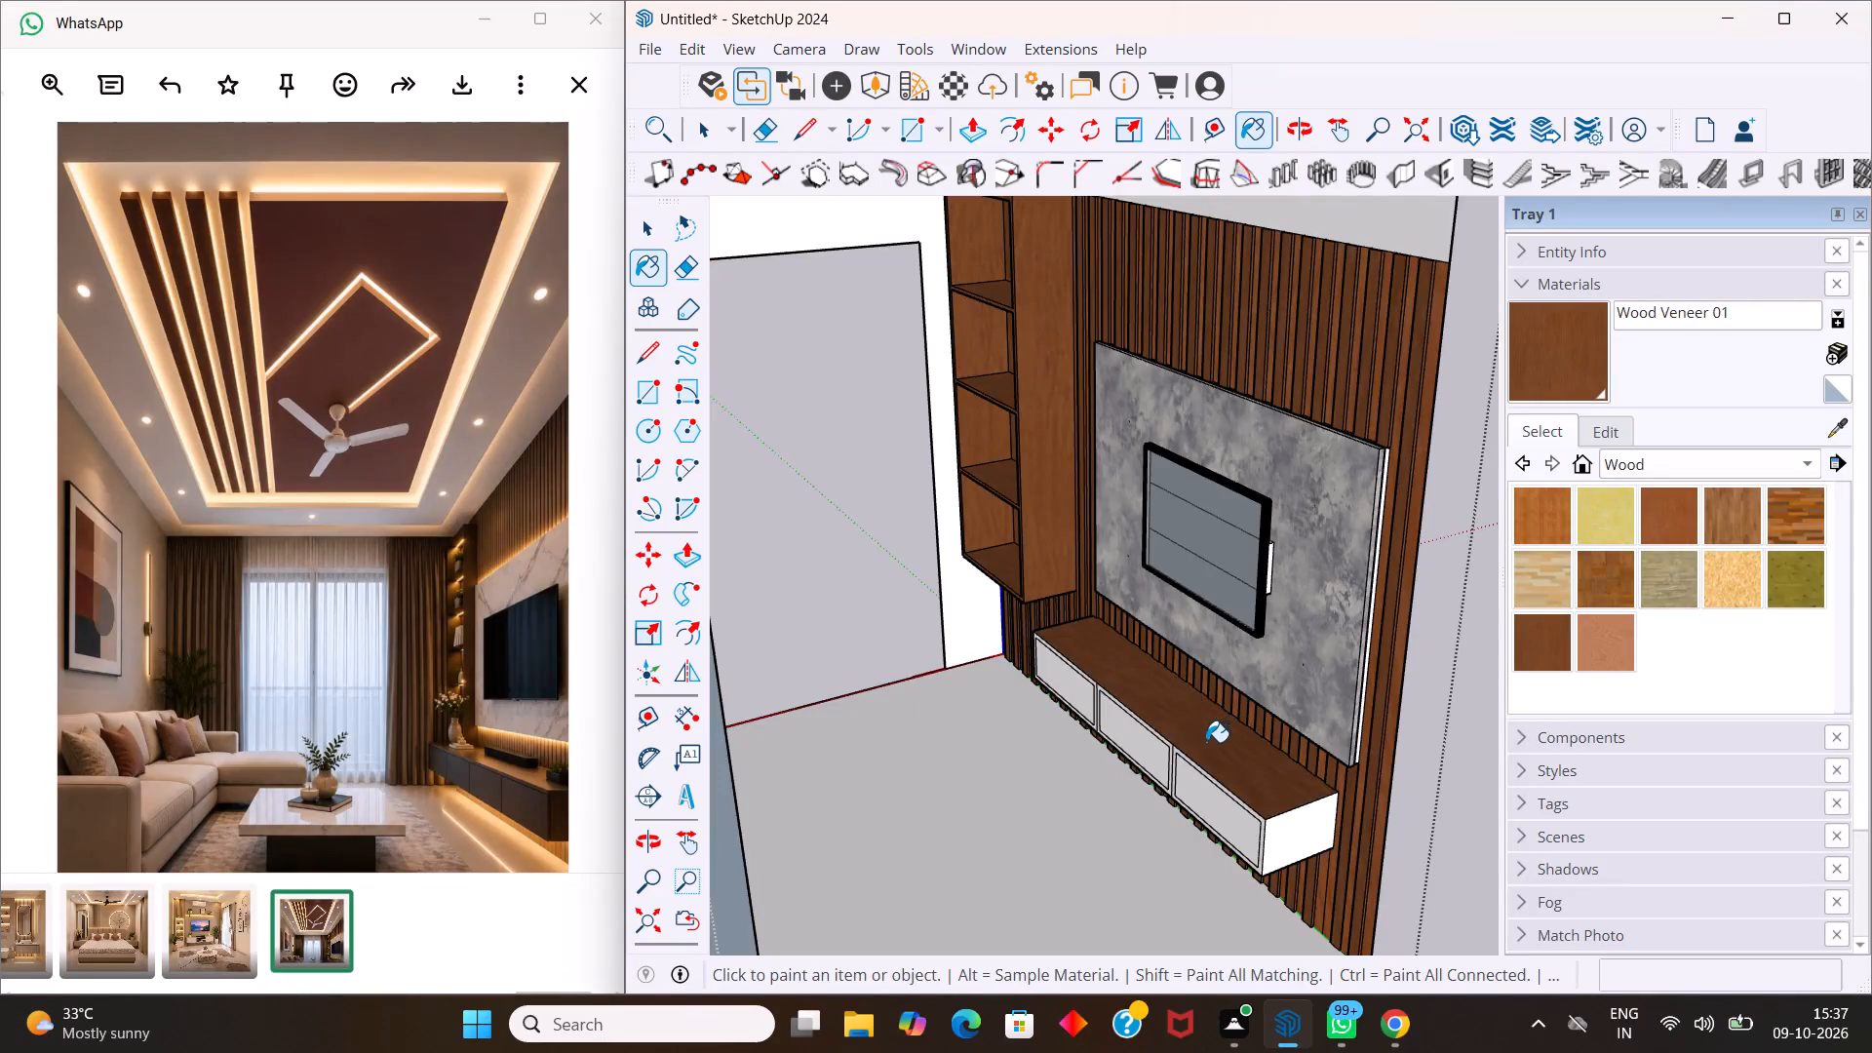
Paint the console's three drawer fronts and their surrounding frames with Wood Veneer 01.
scroll(1160, 744, "up", 7)
left_click(1134, 760)
scroll(1130, 753, "up", 2)
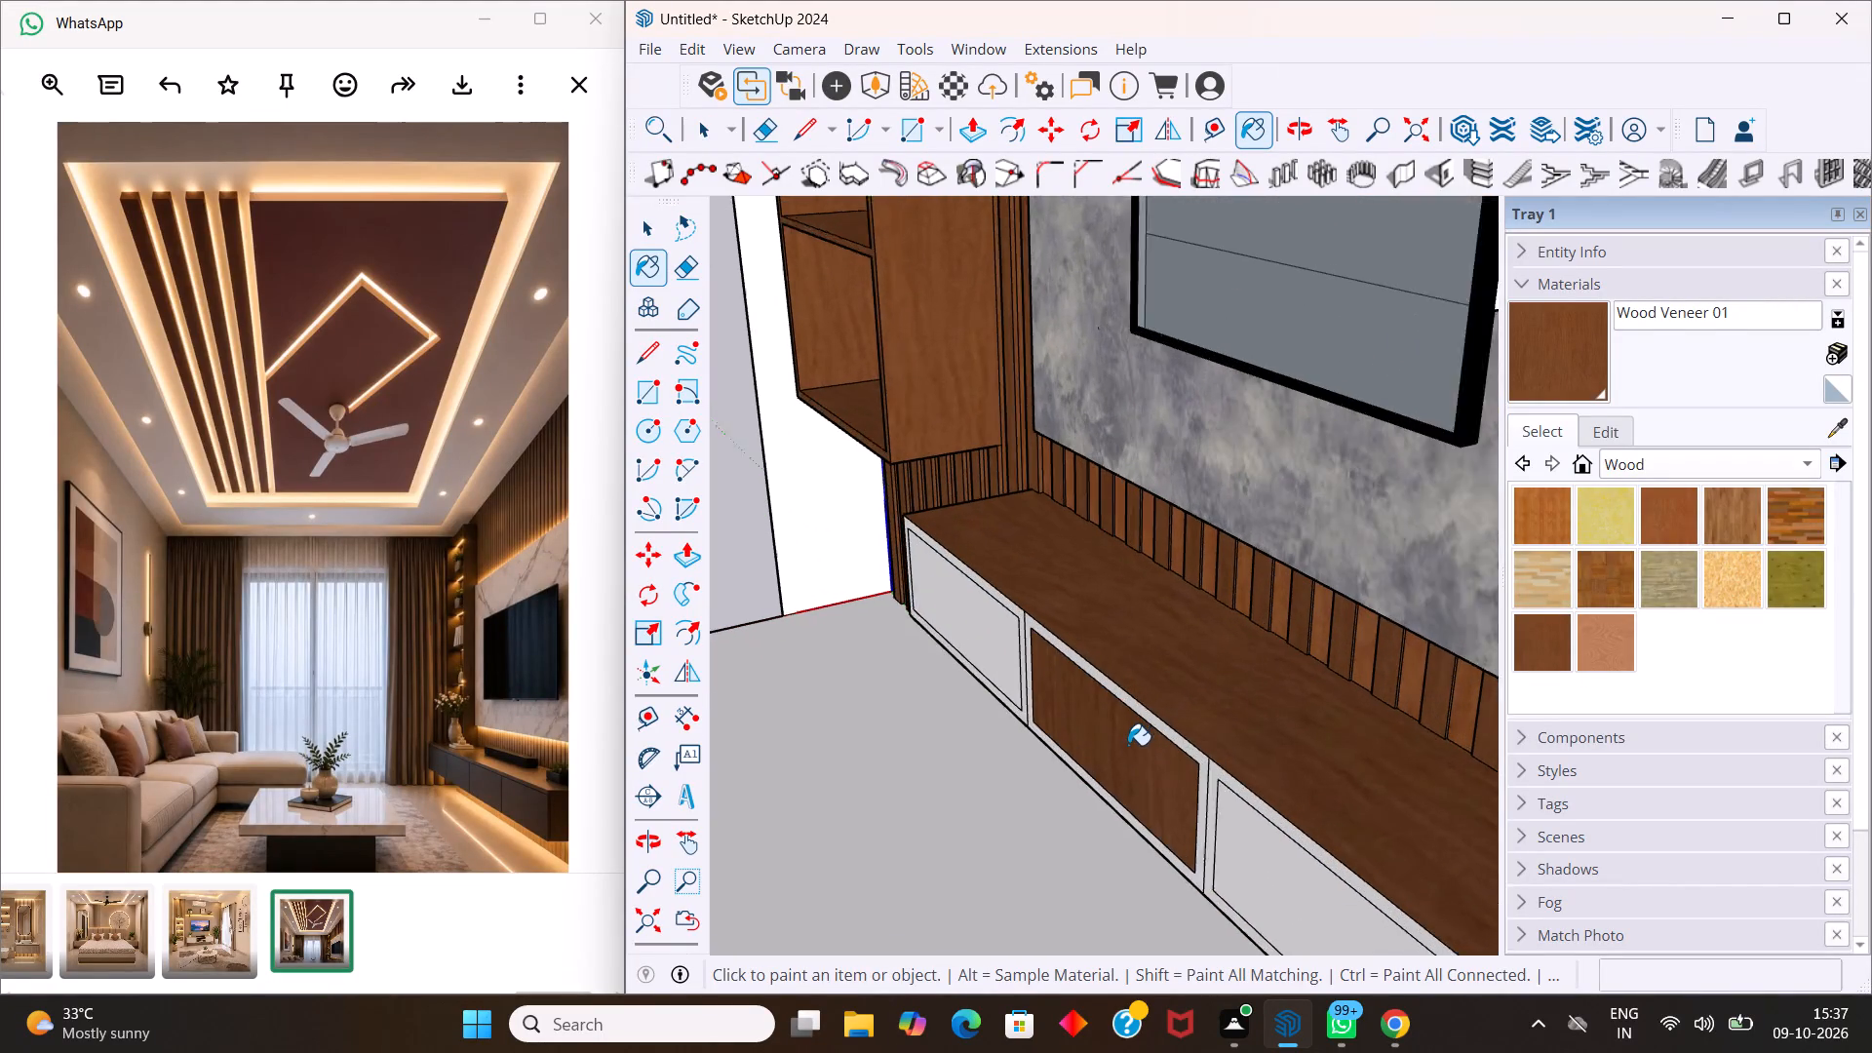
scroll(1128, 745, "up", 4)
left_click(1133, 690)
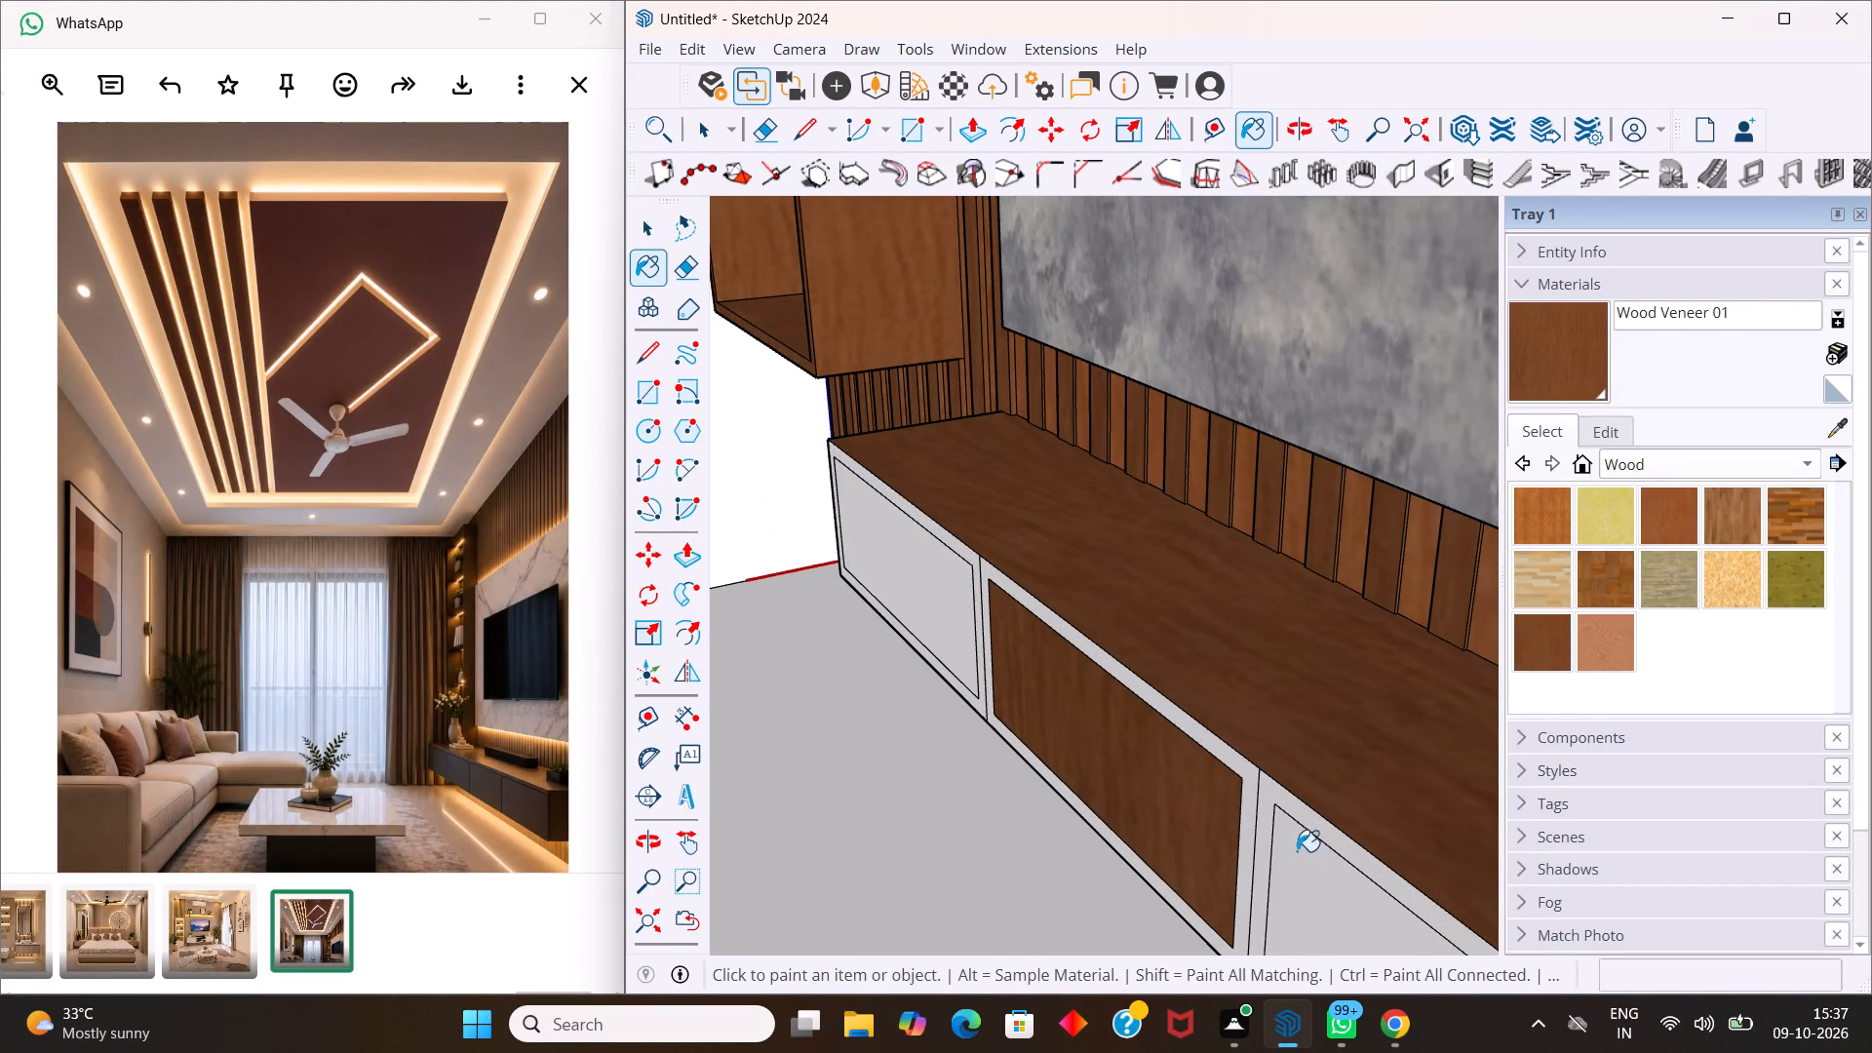
left_click(1297, 877)
left_click(1267, 800)
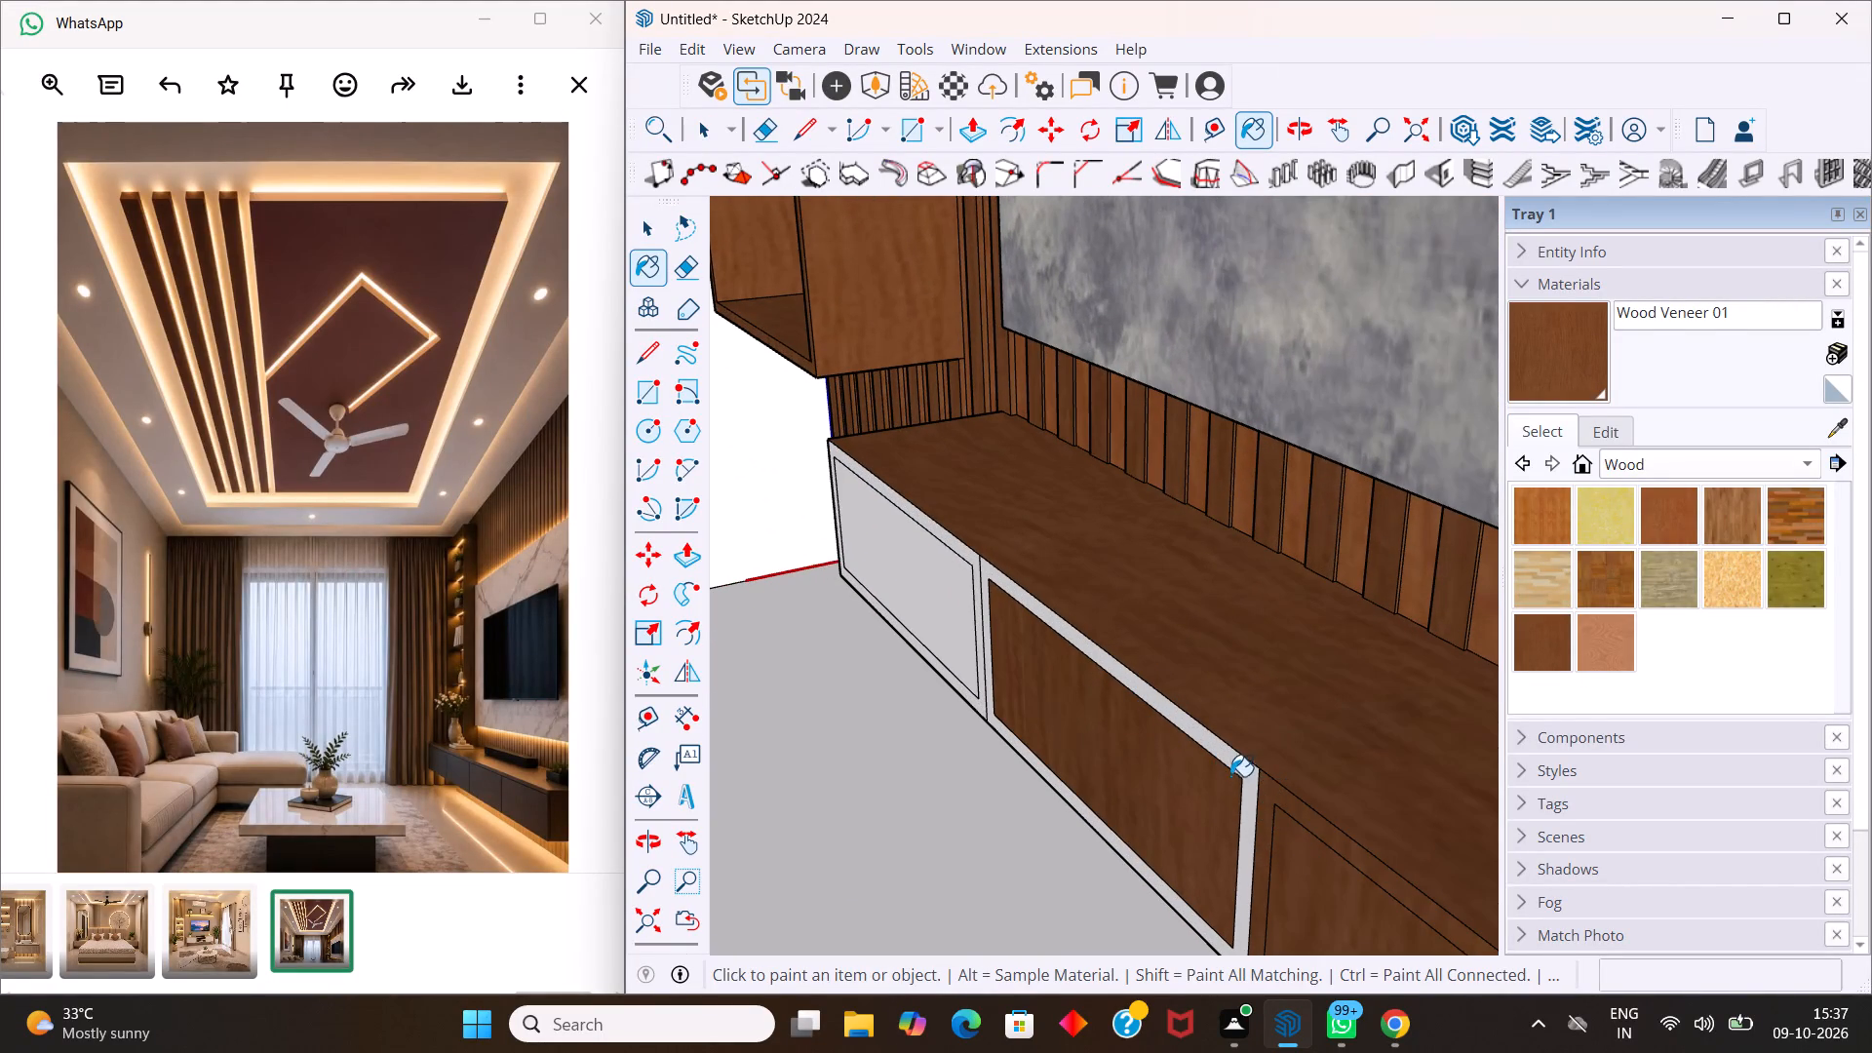
left_click(1230, 770)
scroll(1054, 651, "up", 4)
scroll(1000, 501, "up", 4)
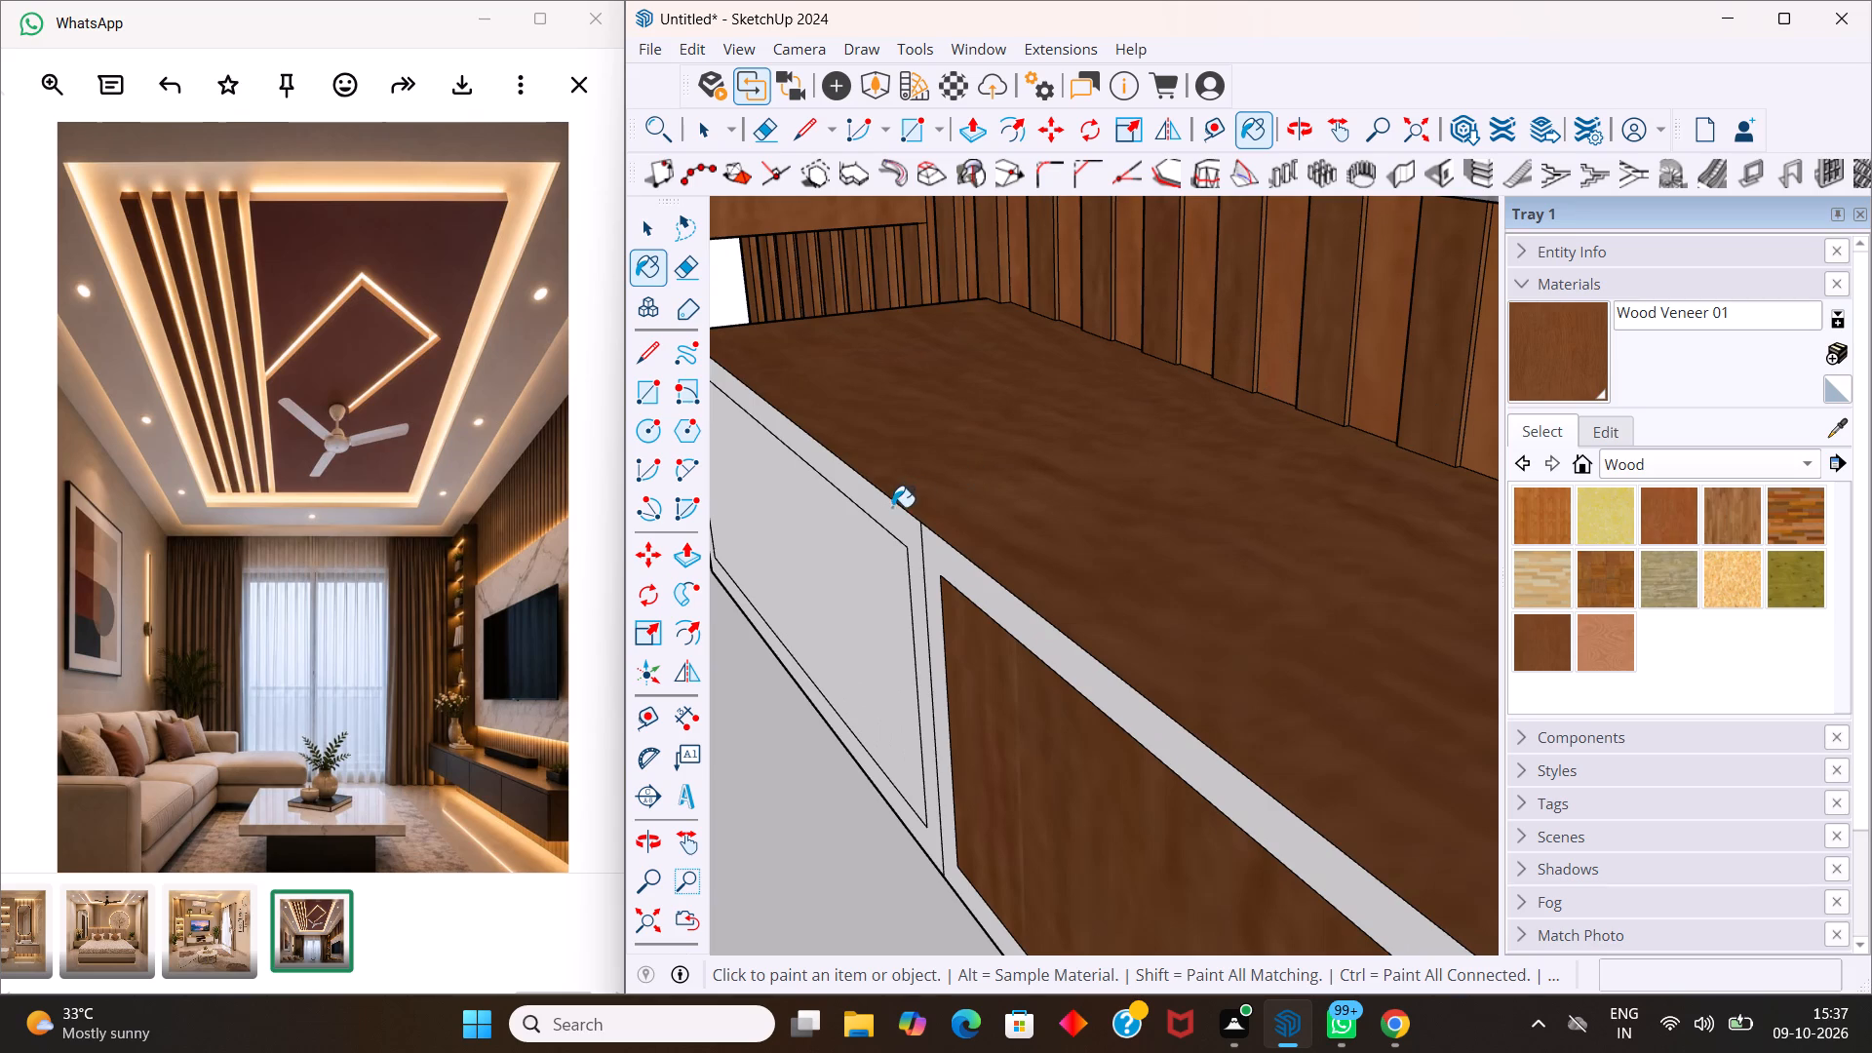
left_click(888, 518)
left_click(967, 594)
left_click(823, 575)
Erase the slat lines crossing the underside of the console at the shelf unit end.
scroll(823, 570, "down", 2)
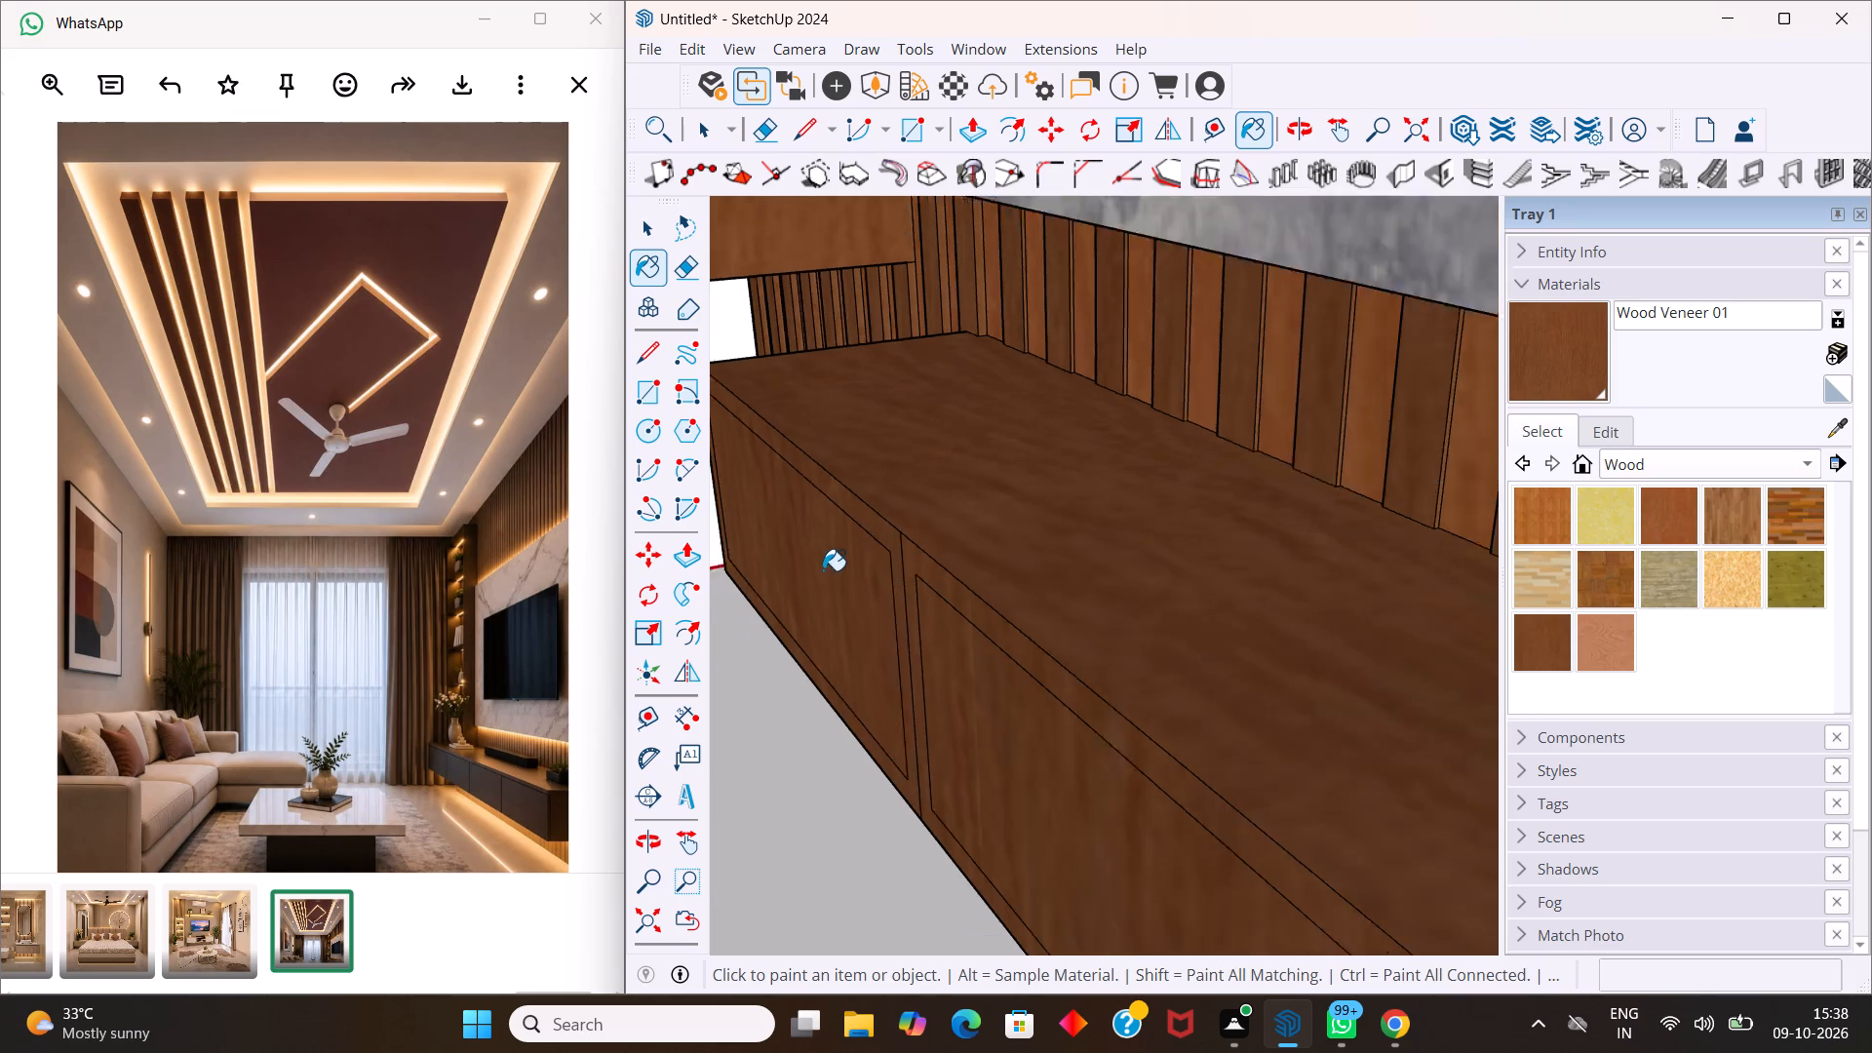
scroll(823, 570, "down", 8)
middle_click_drag(798, 596, 953, 453)
middle_click_drag(1009, 453, 973, 348)
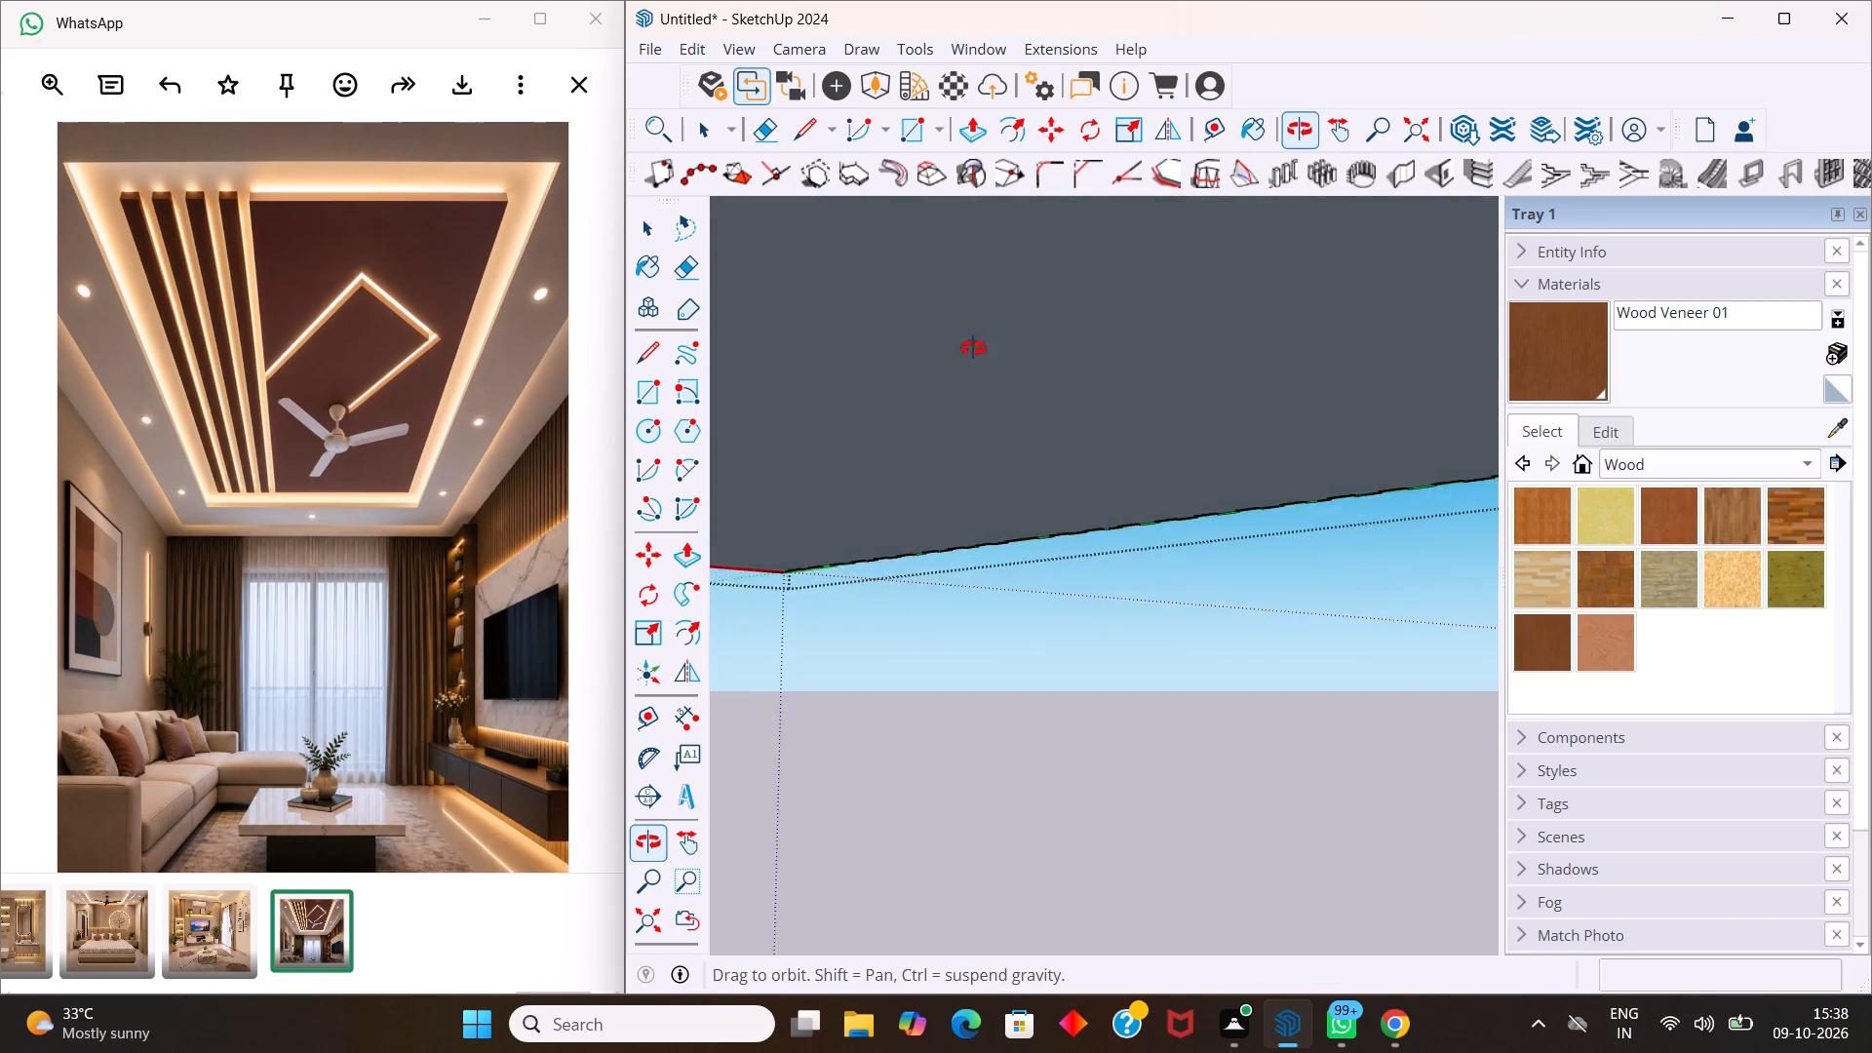
middle_click_drag(973, 348, 898, 453)
middle_click_drag(1038, 475, 1024, 432)
scroll(1027, 376, "up", 1)
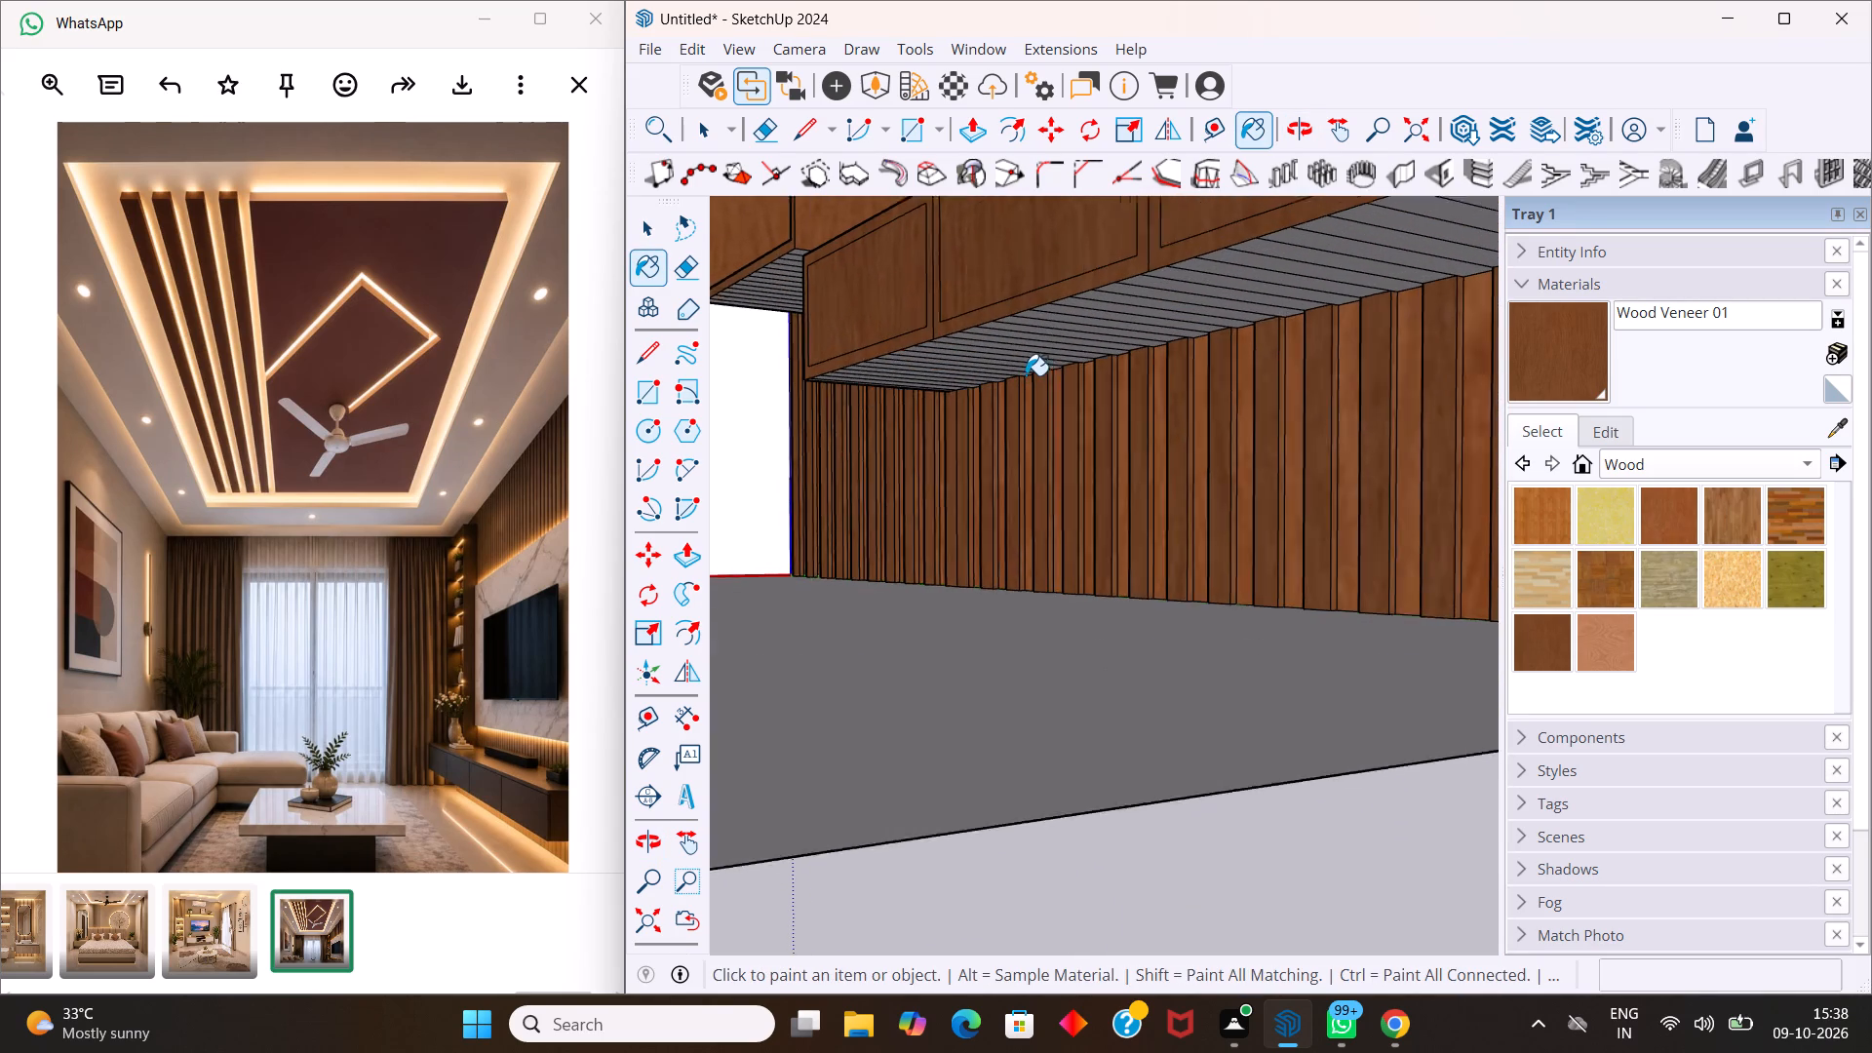
scroll(1026, 375, "up", 1)
key("space")
key("e")
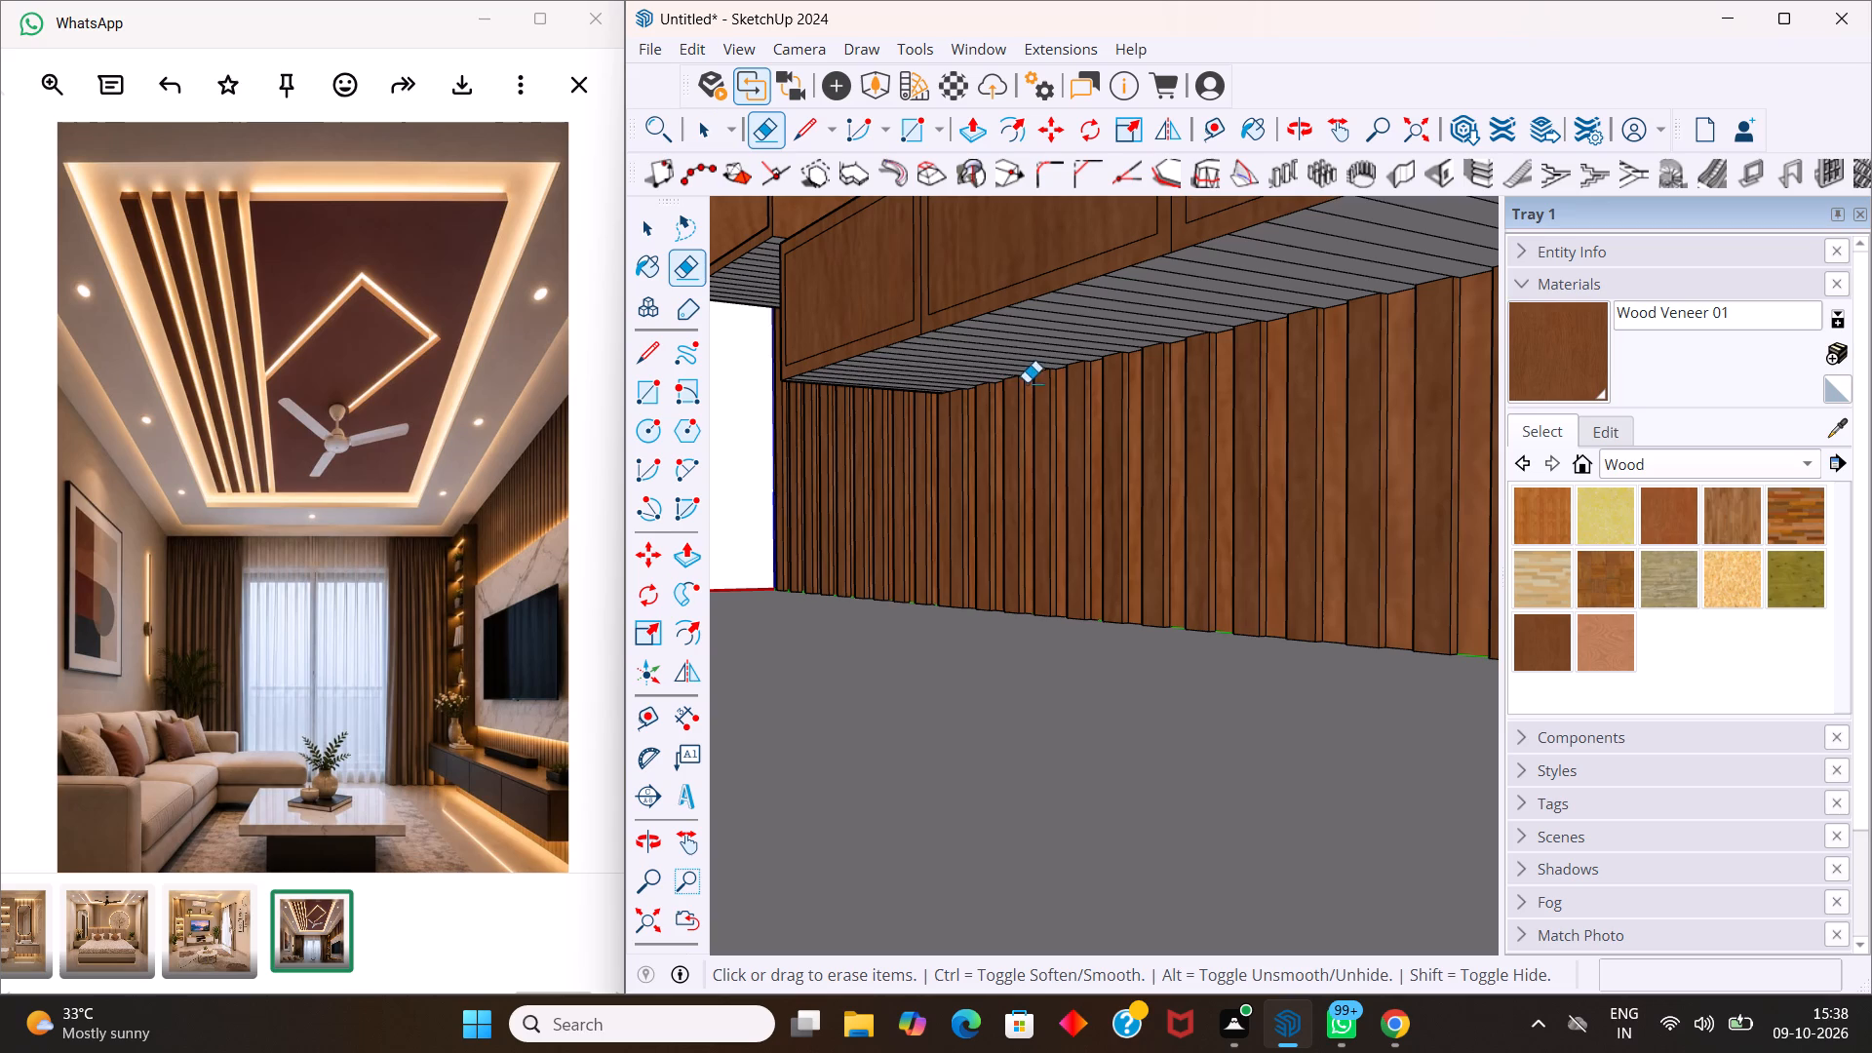
scroll(882, 380, "up", 9)
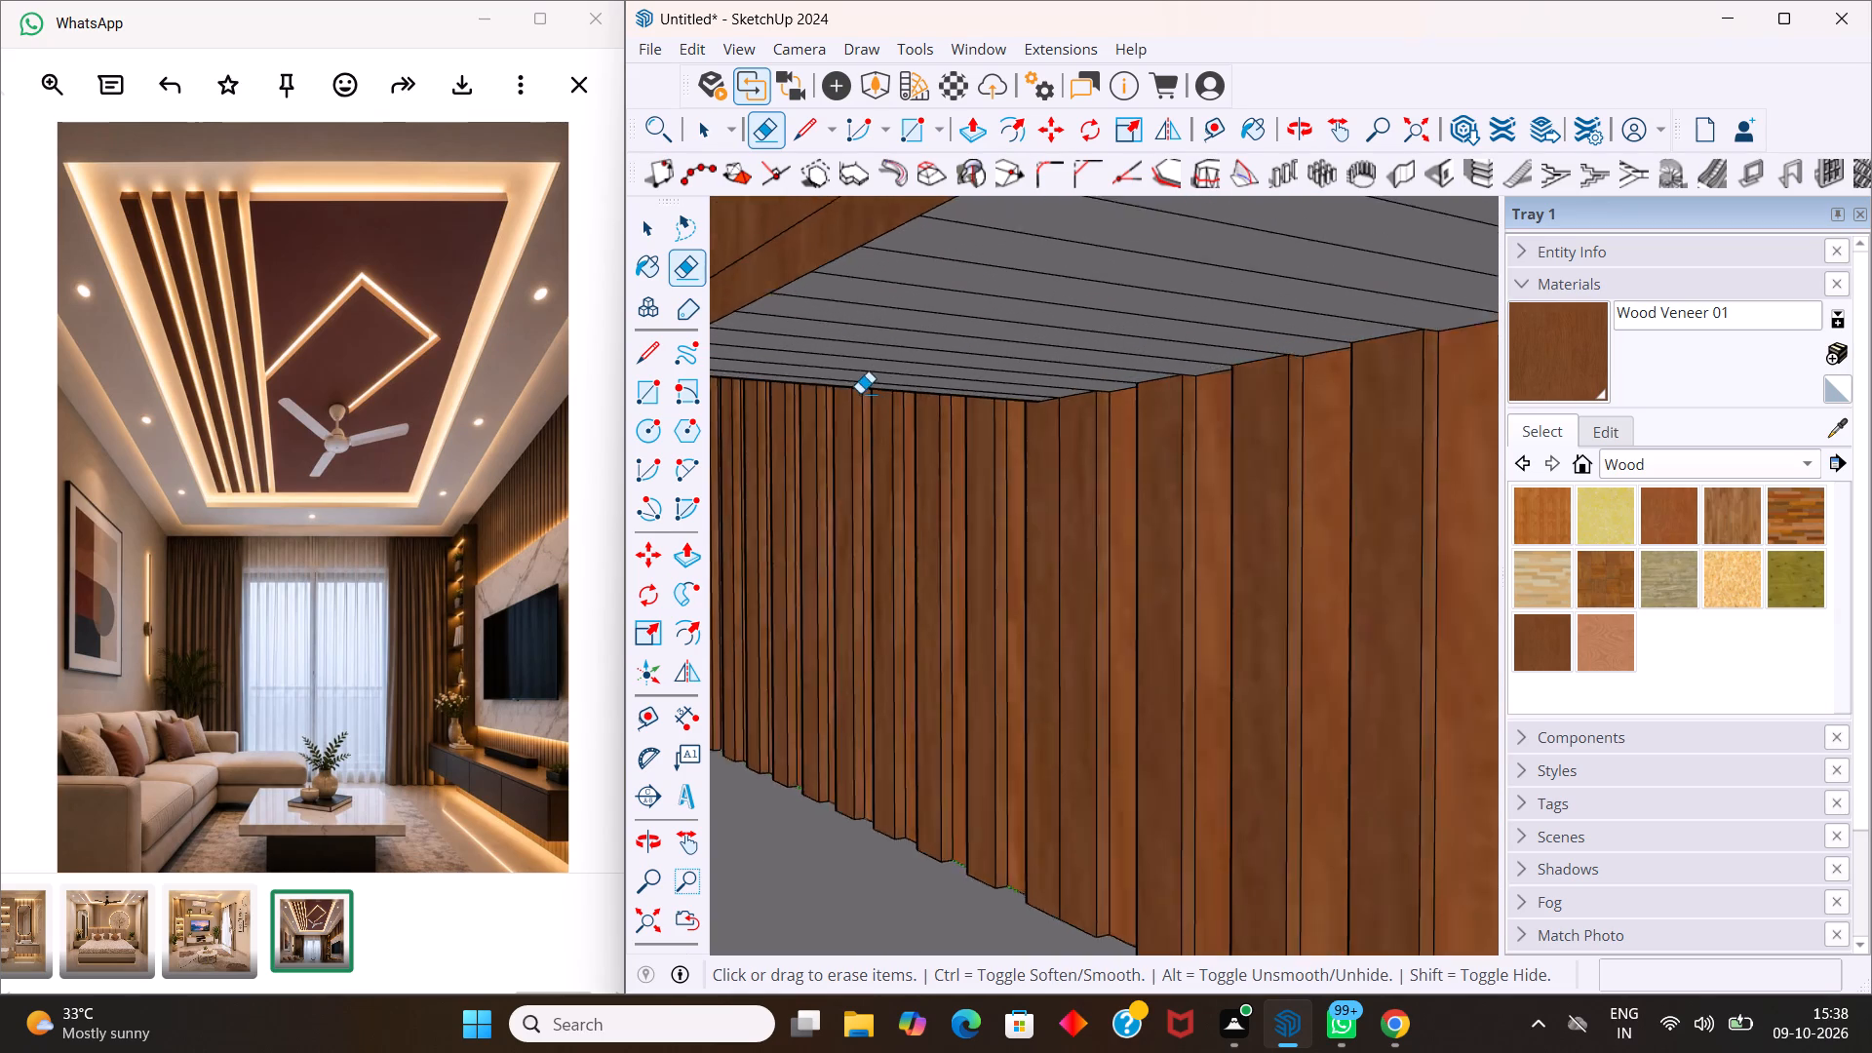
scroll(860, 393, "up", 2)
left_click_drag(862, 369, 1134, 273)
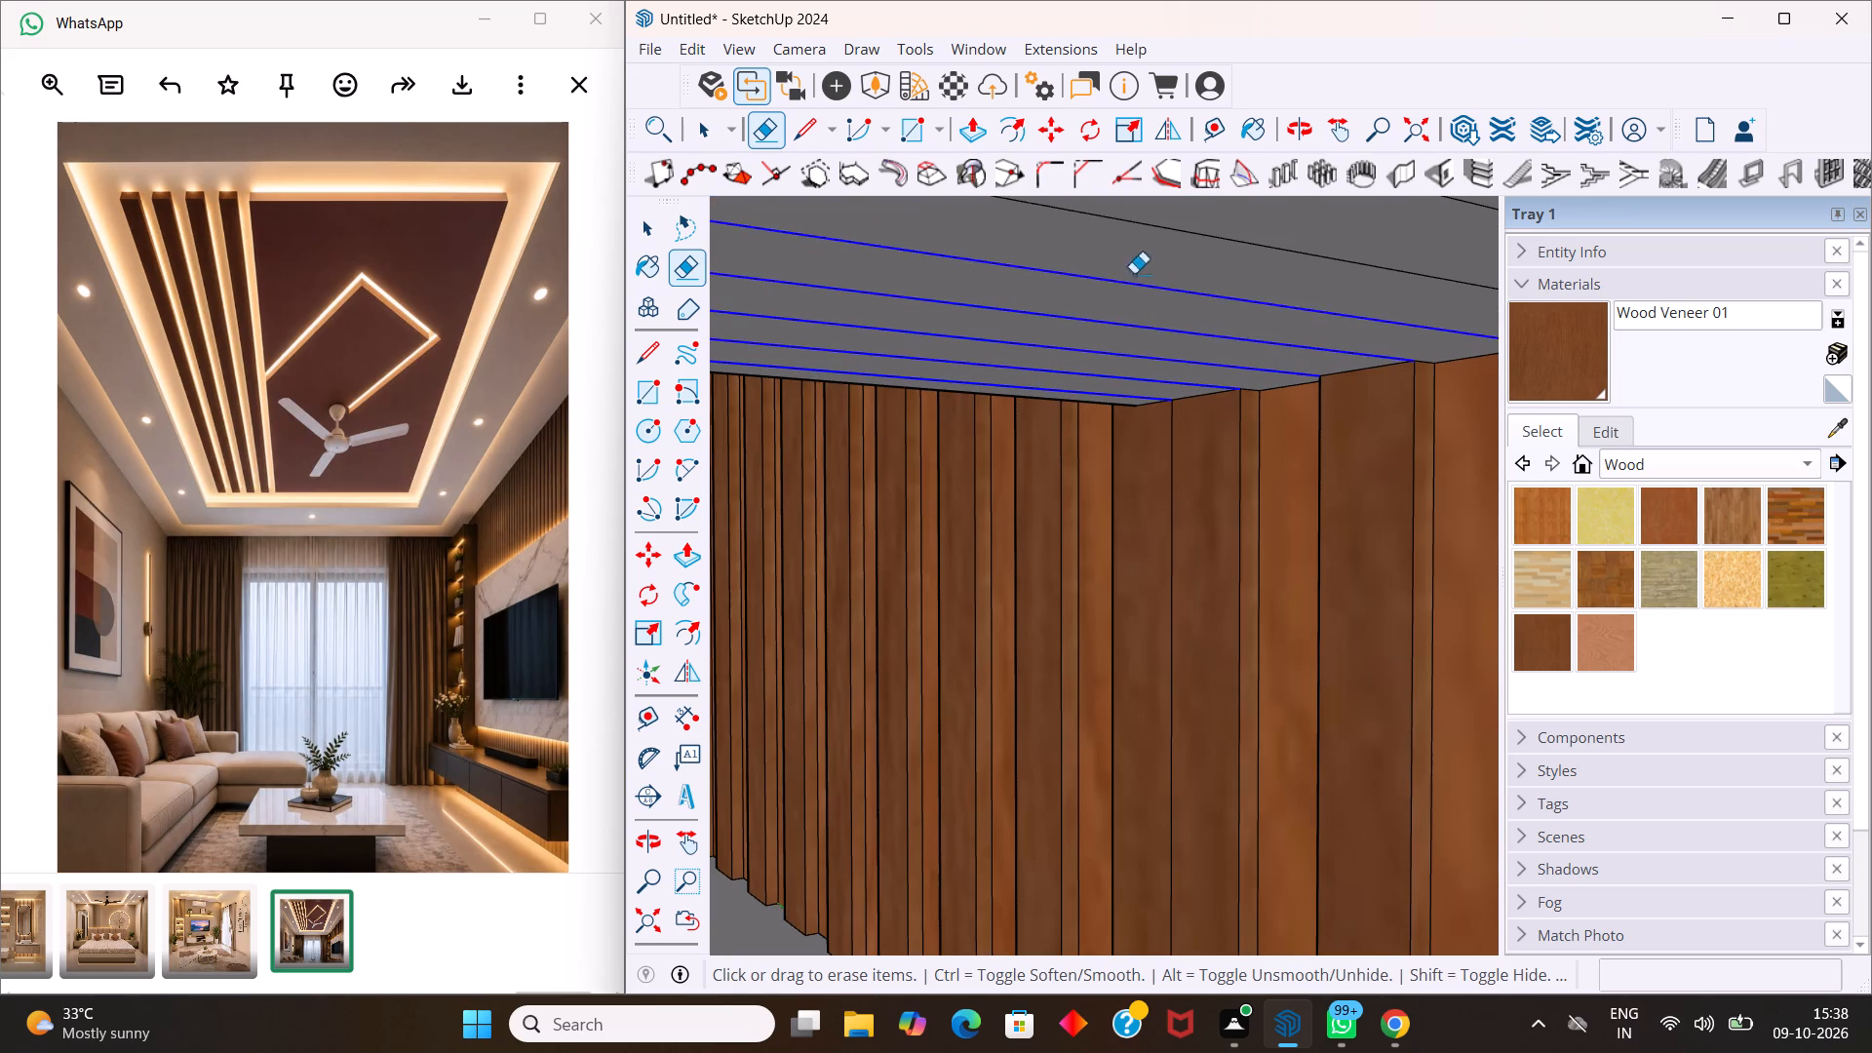
left_click_drag(1134, 273, 1180, 263)
scroll(1146, 286, "down", 6)
left_click_drag(1131, 298, 1190, 254)
scroll(1192, 253, "down", 5)
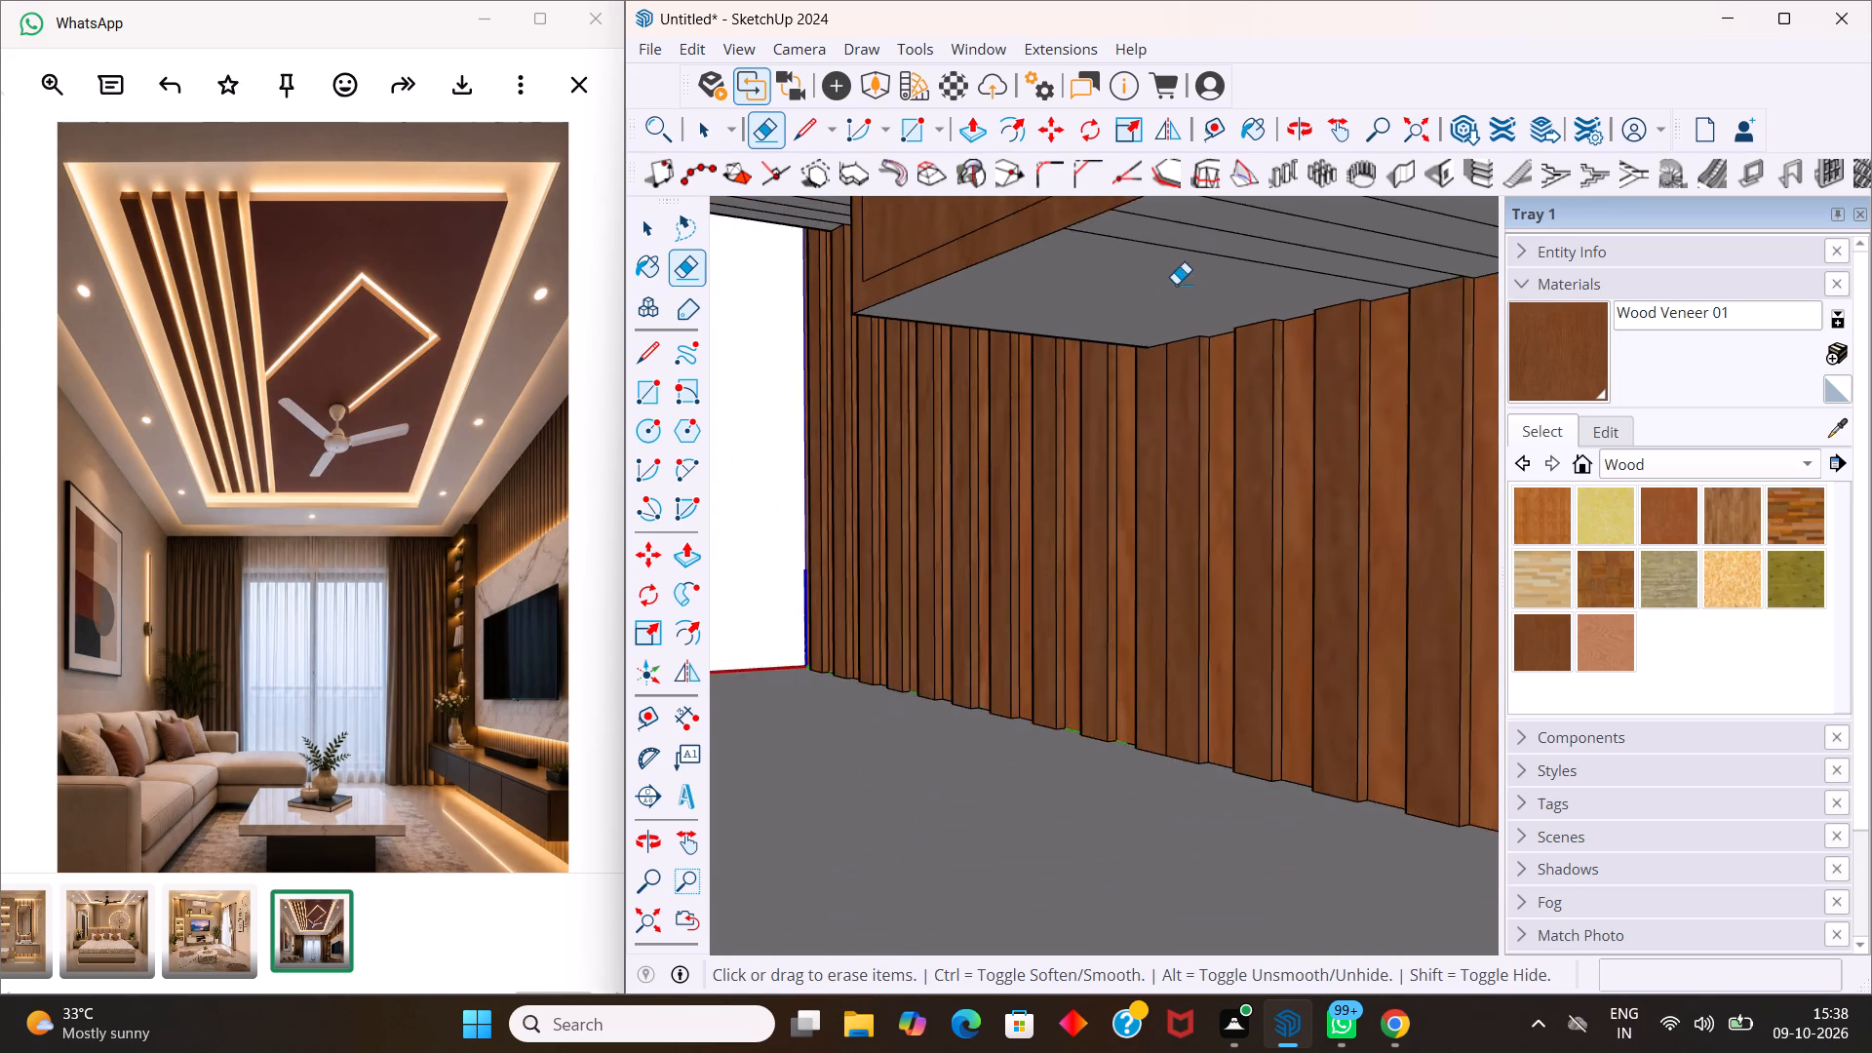
Erase the remaining slat lines across the console's underside, up to its open end.
scroll(1172, 273, "down", 15)
scroll(1163, 297, "down", 10)
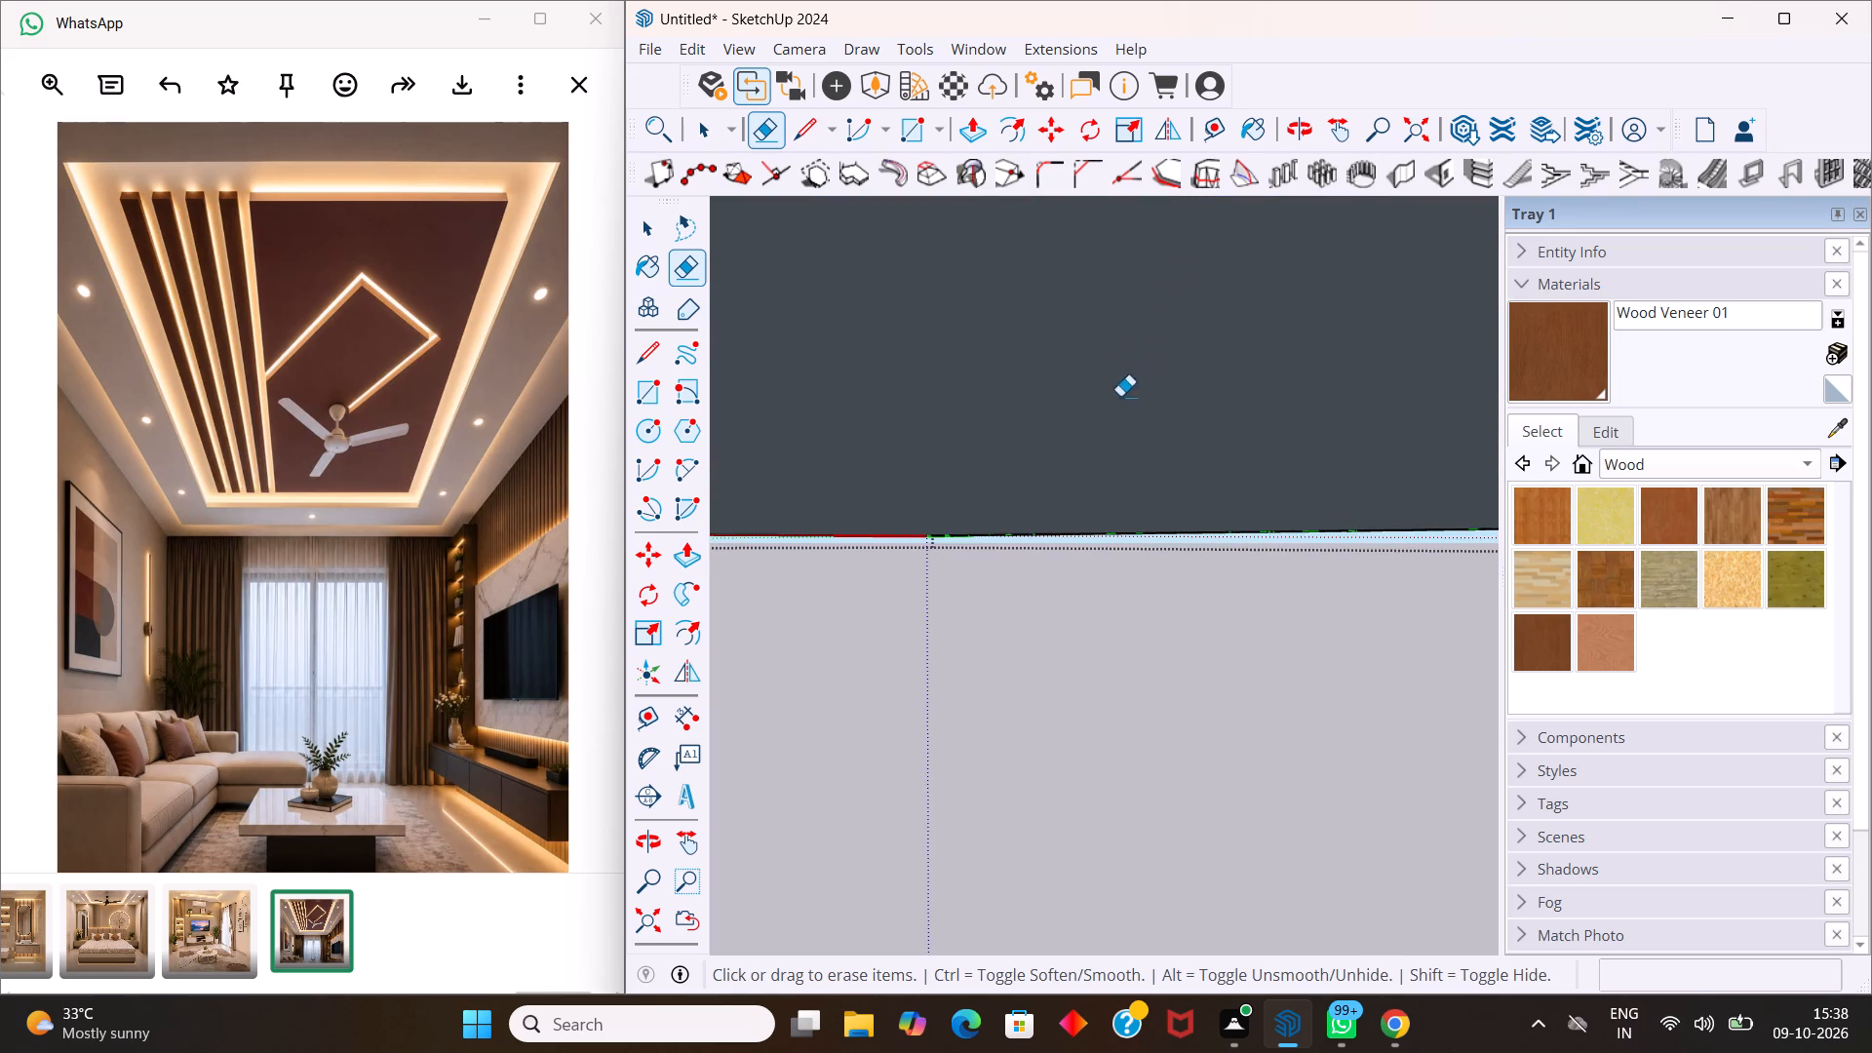
scroll(1107, 383, "down", 15)
middle_click_drag(1174, 459, 1017, 453)
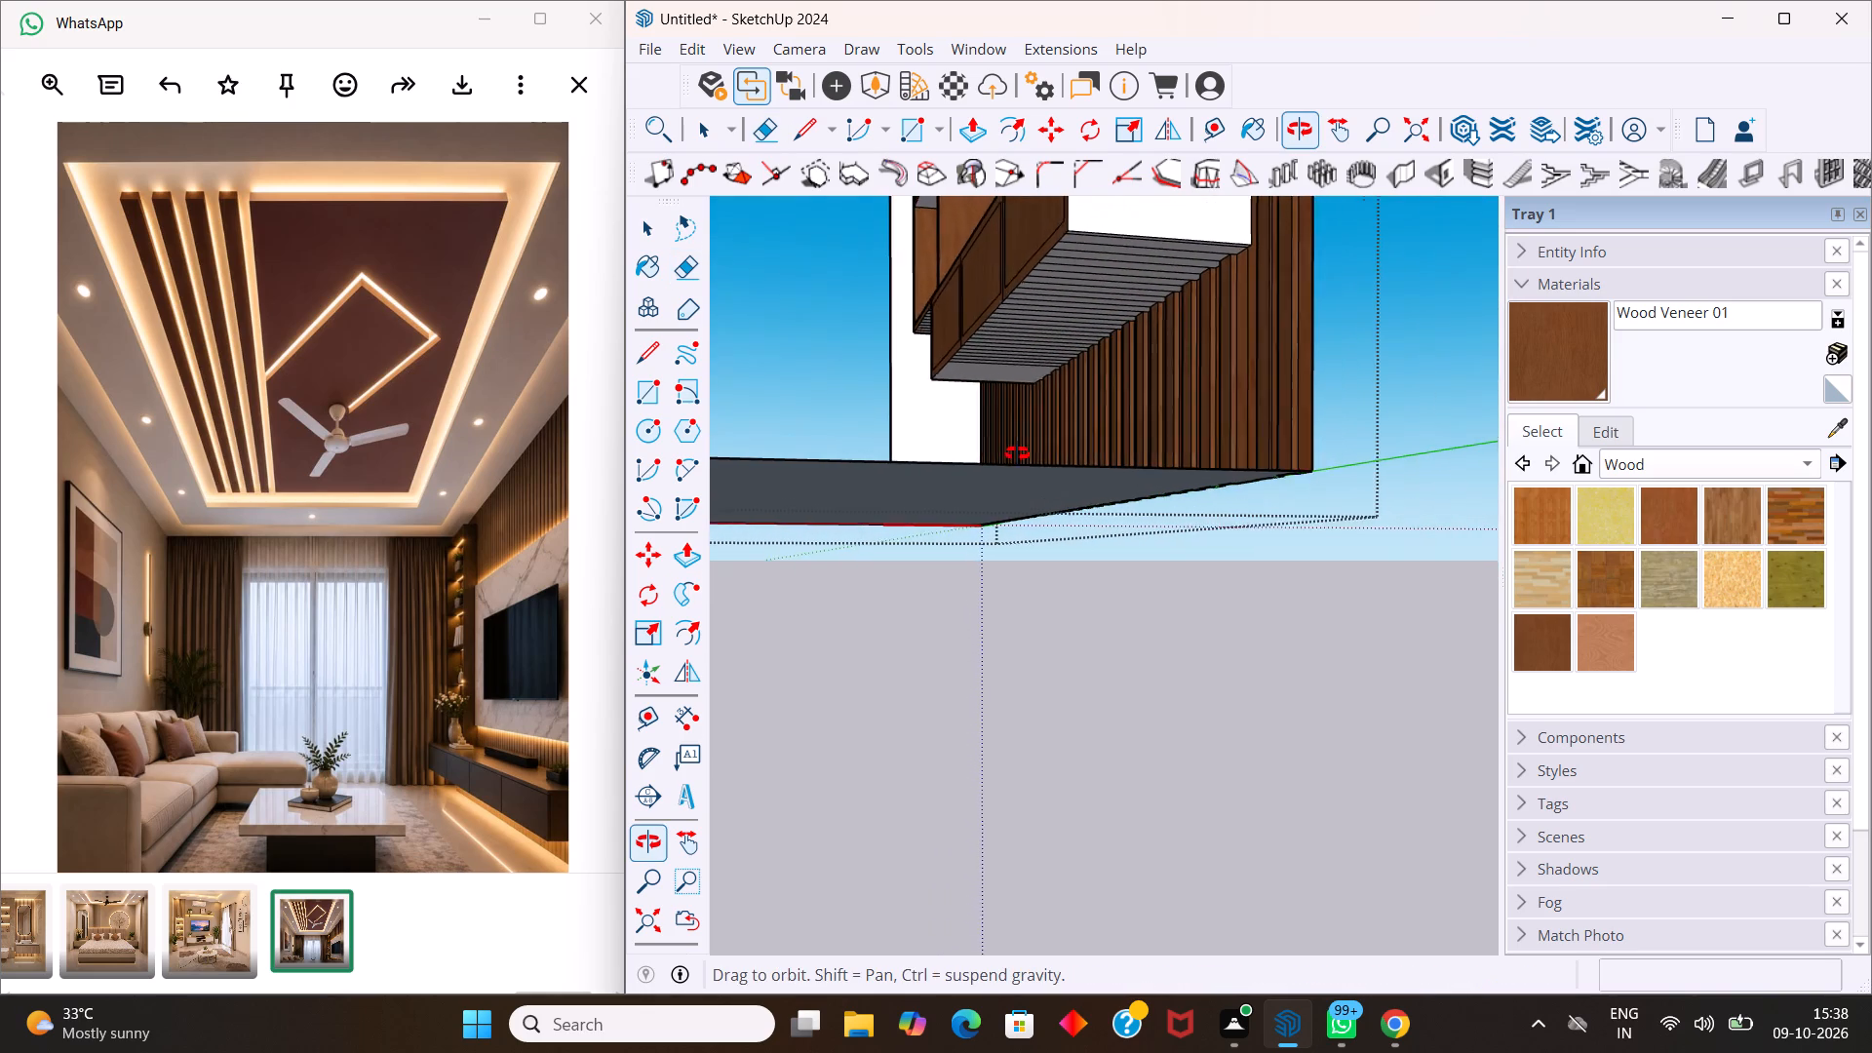
middle_click_drag(1017, 453, 1012, 453)
left_click_drag(1000, 366, 1066, 281)
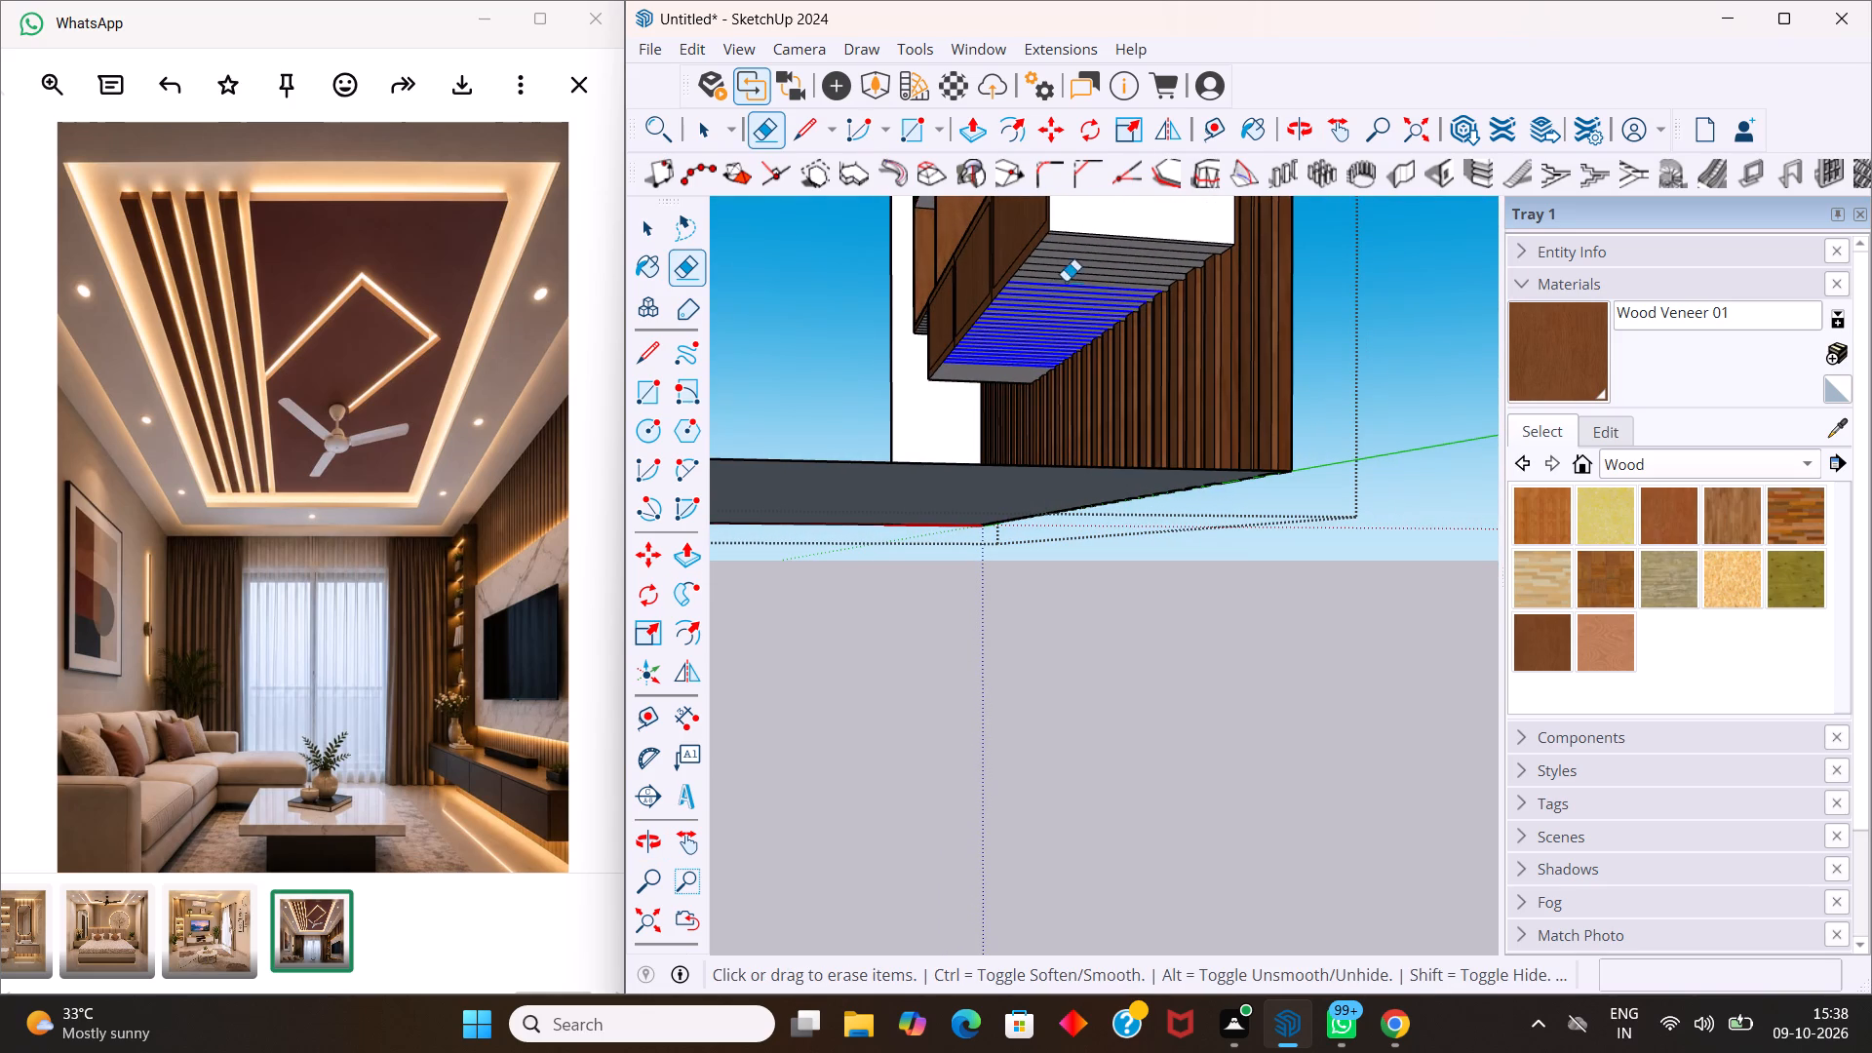
left_click_drag(1066, 281, 1086, 260)
scroll(1108, 253, "up", 9)
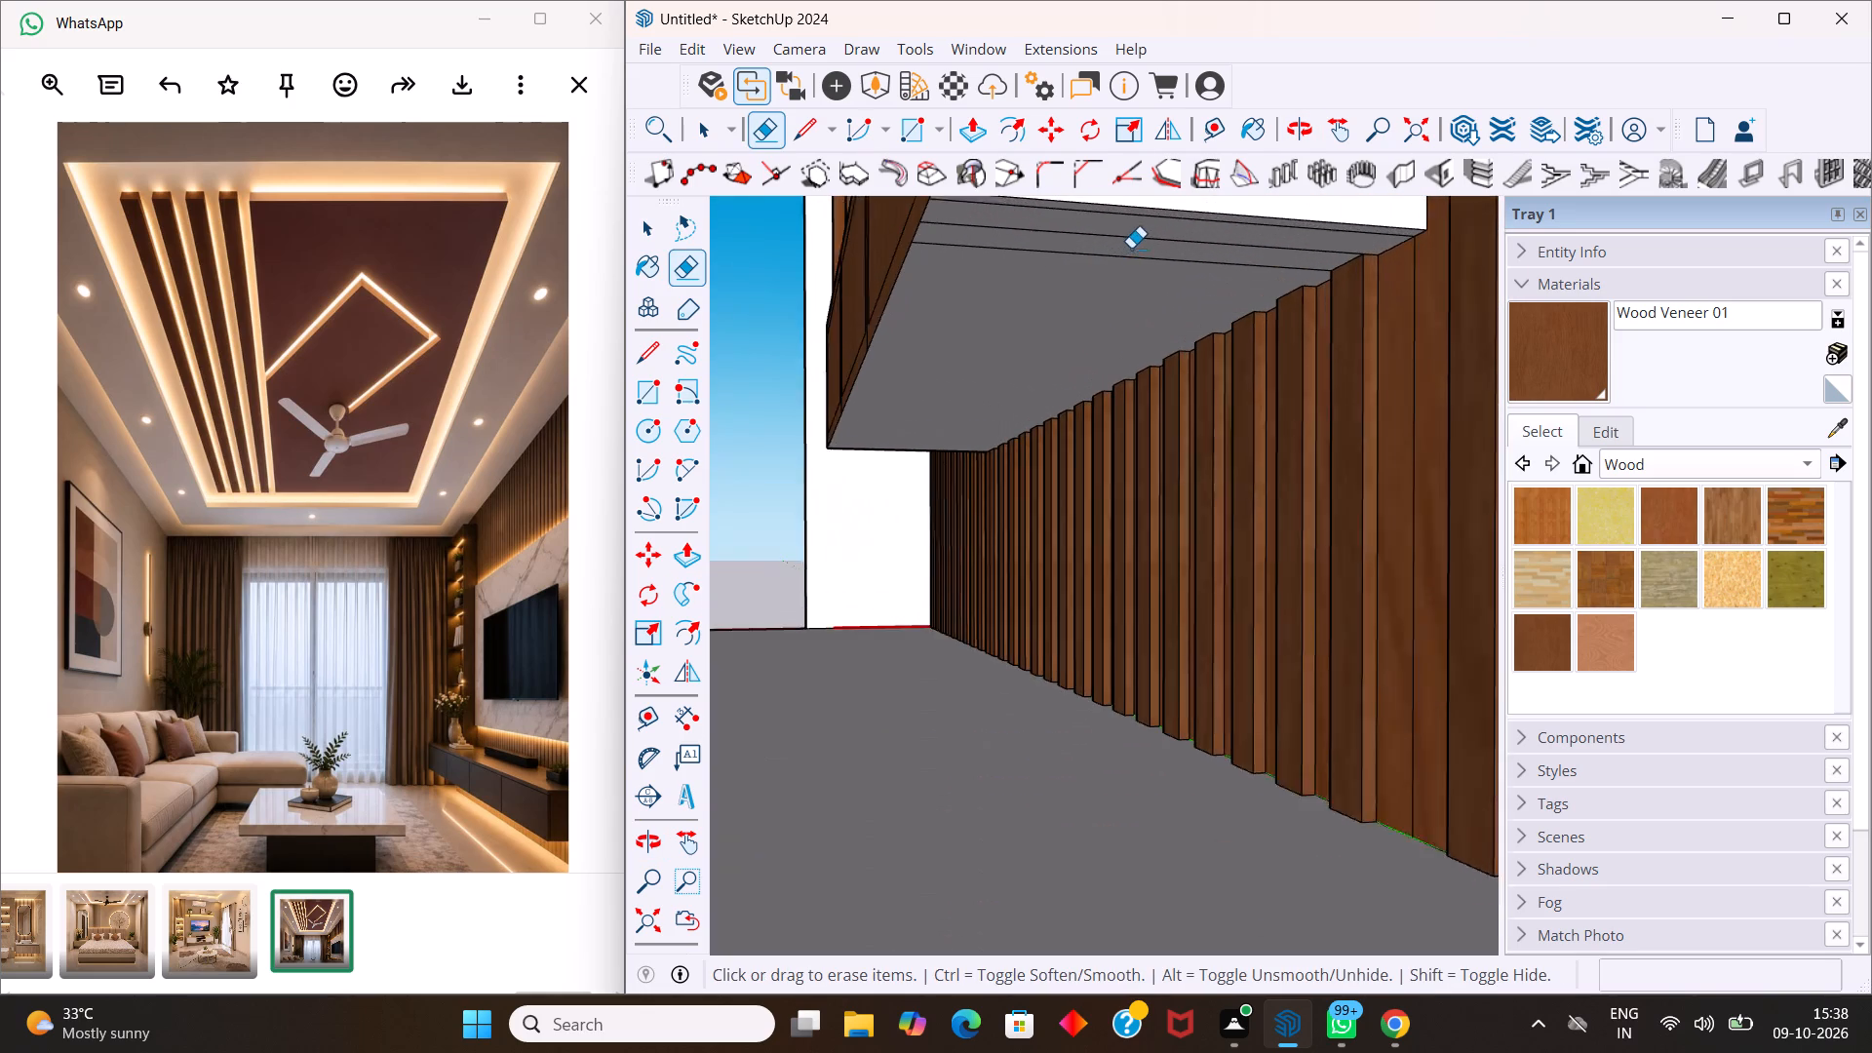
scroll(1131, 248, "up", 1)
left_click_drag(1135, 235, 1126, 274)
scroll(1175, 234, "up", 2)
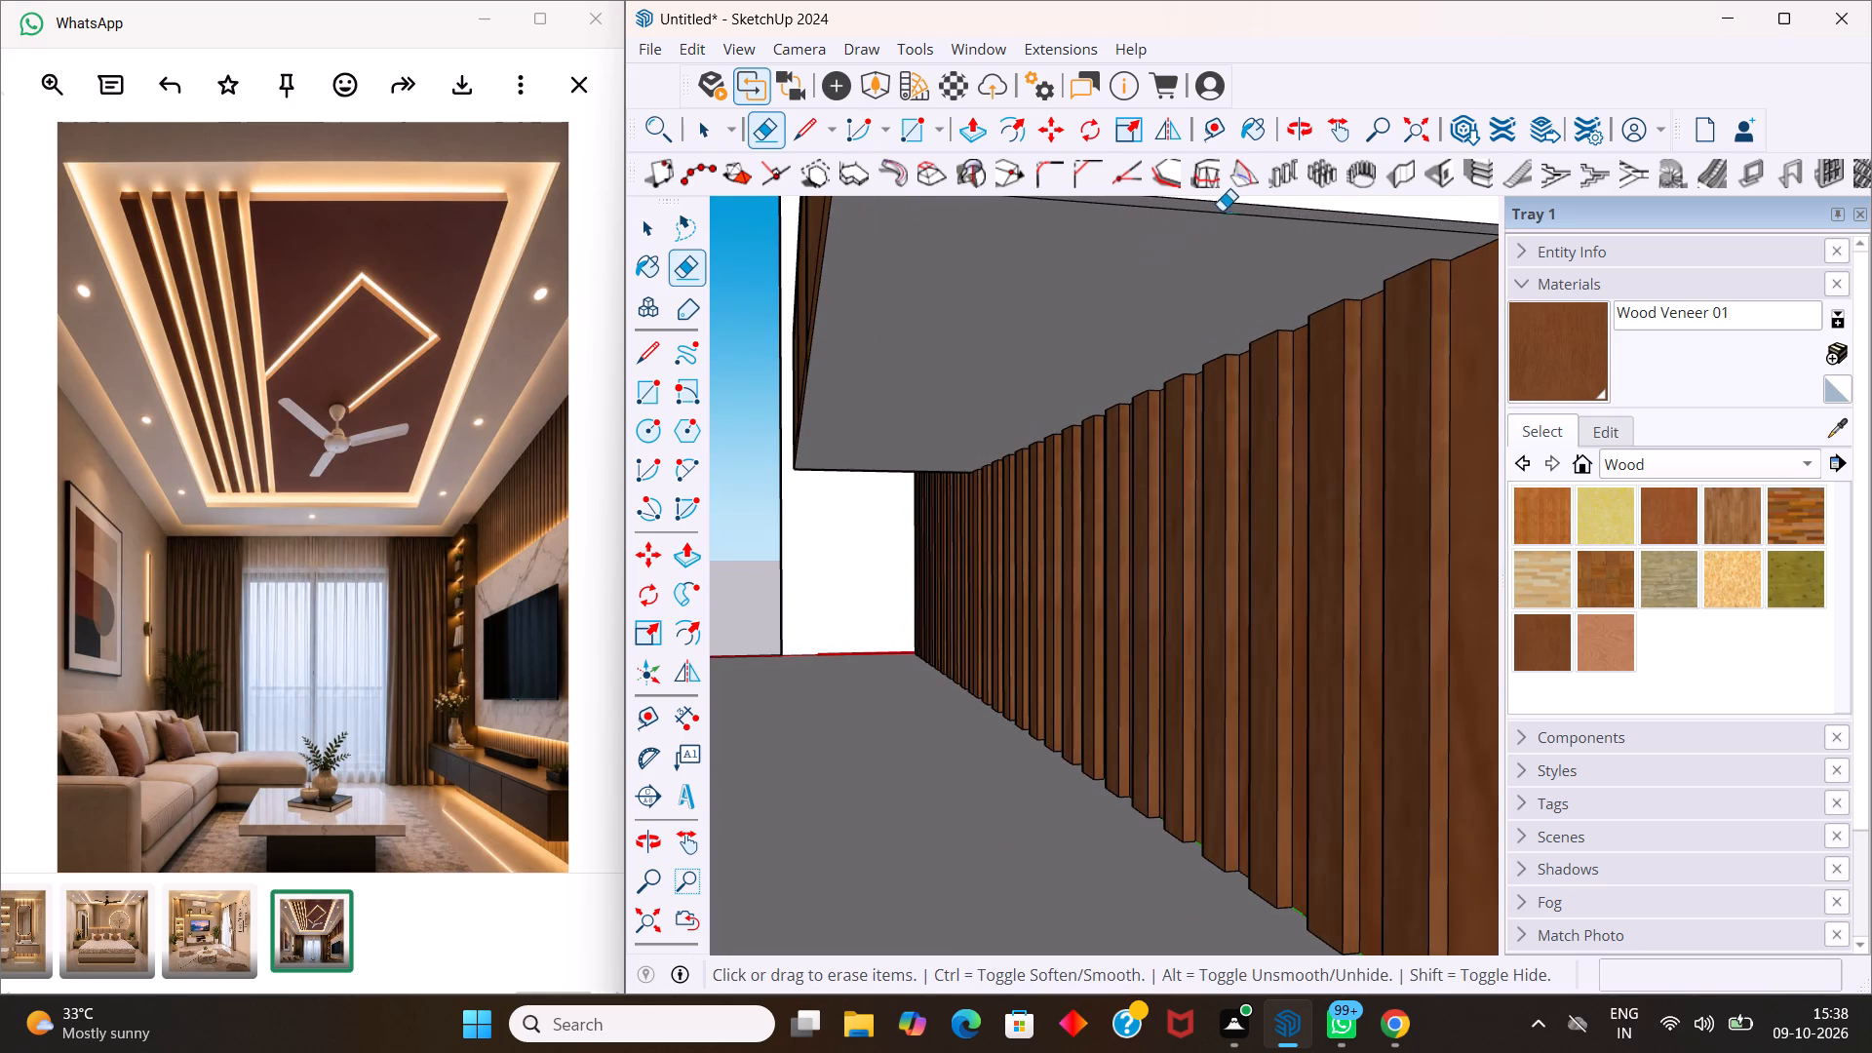
left_click(1224, 213)
key("space")
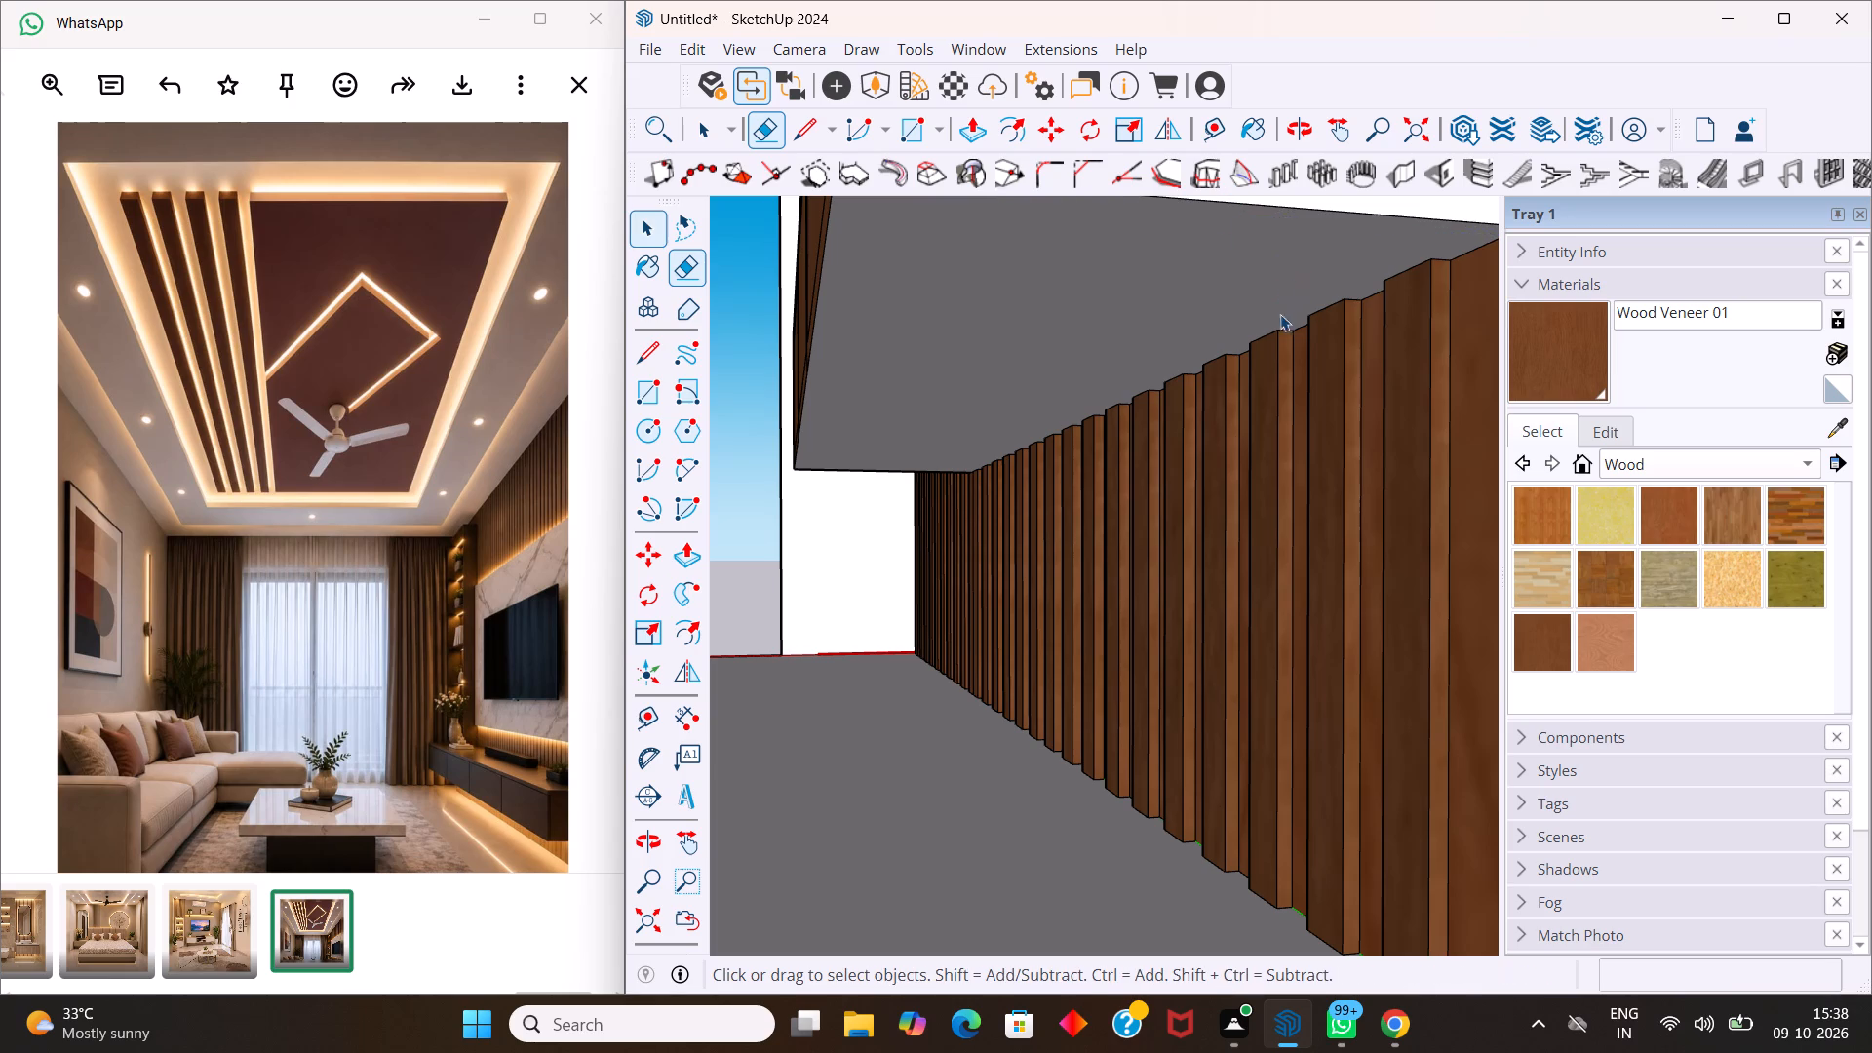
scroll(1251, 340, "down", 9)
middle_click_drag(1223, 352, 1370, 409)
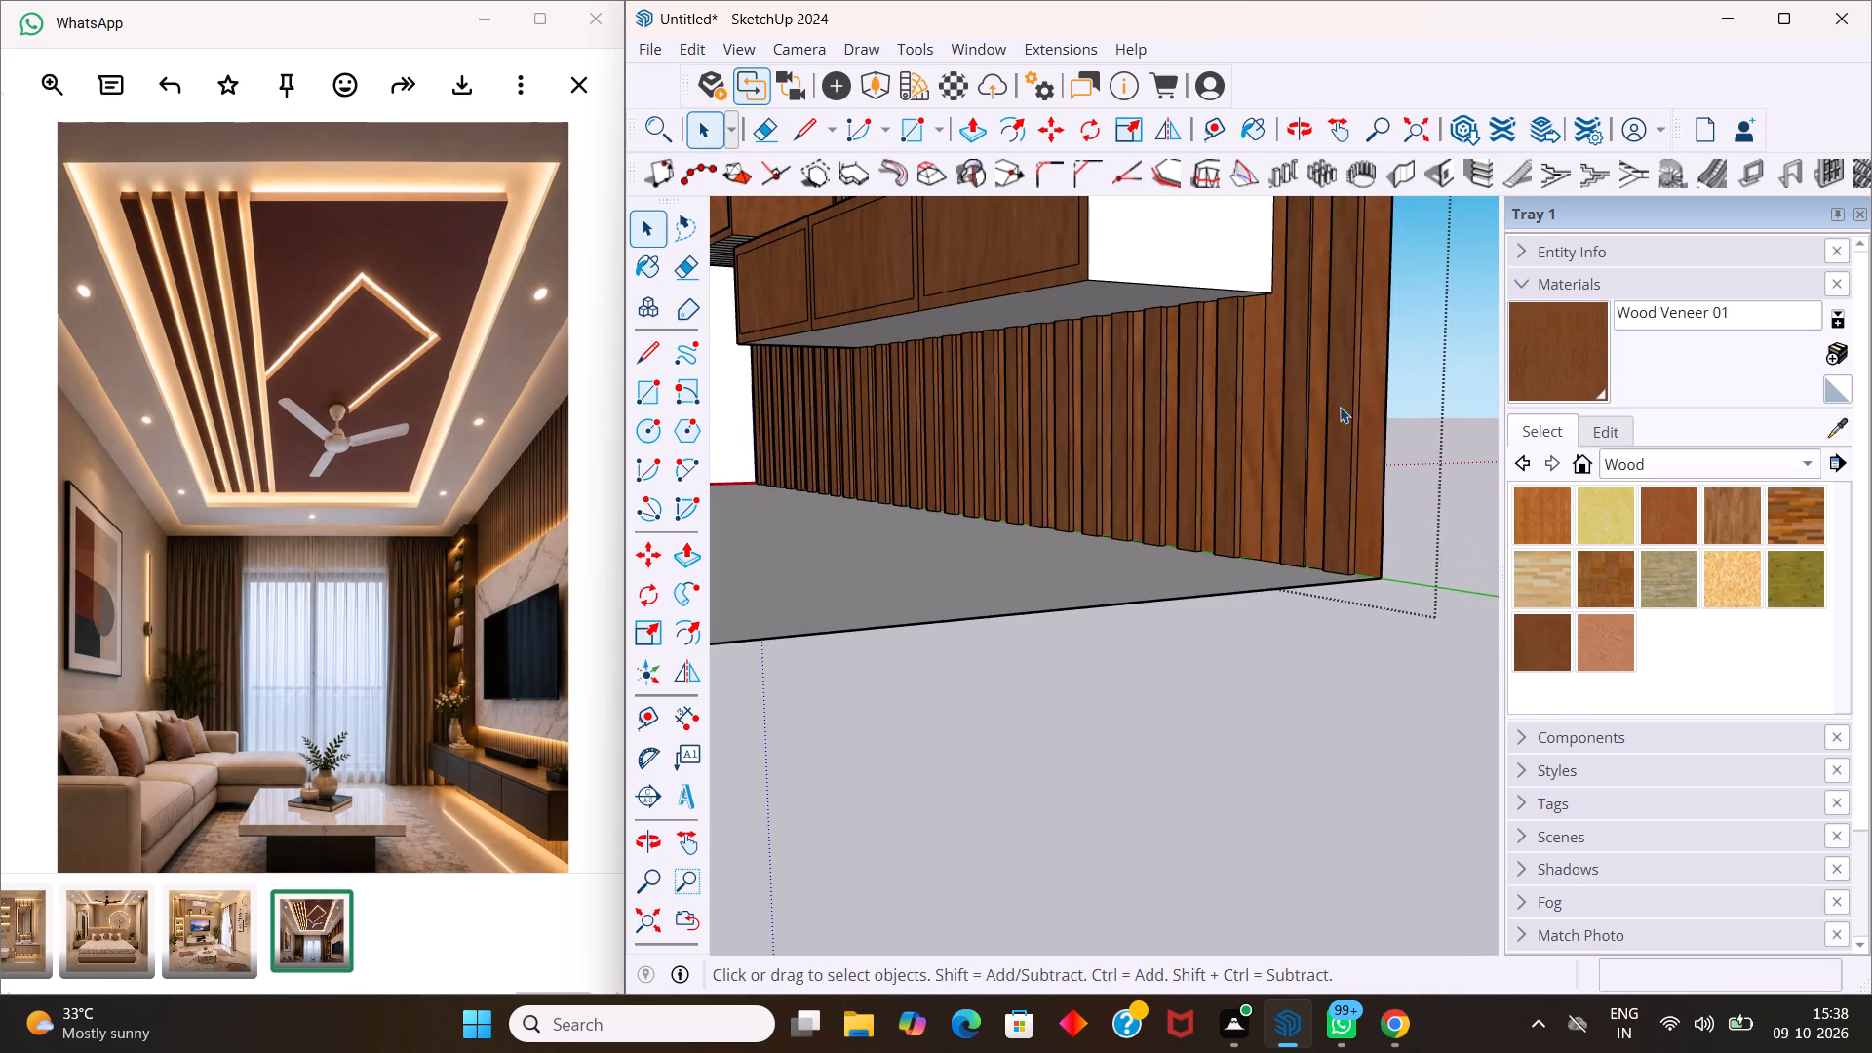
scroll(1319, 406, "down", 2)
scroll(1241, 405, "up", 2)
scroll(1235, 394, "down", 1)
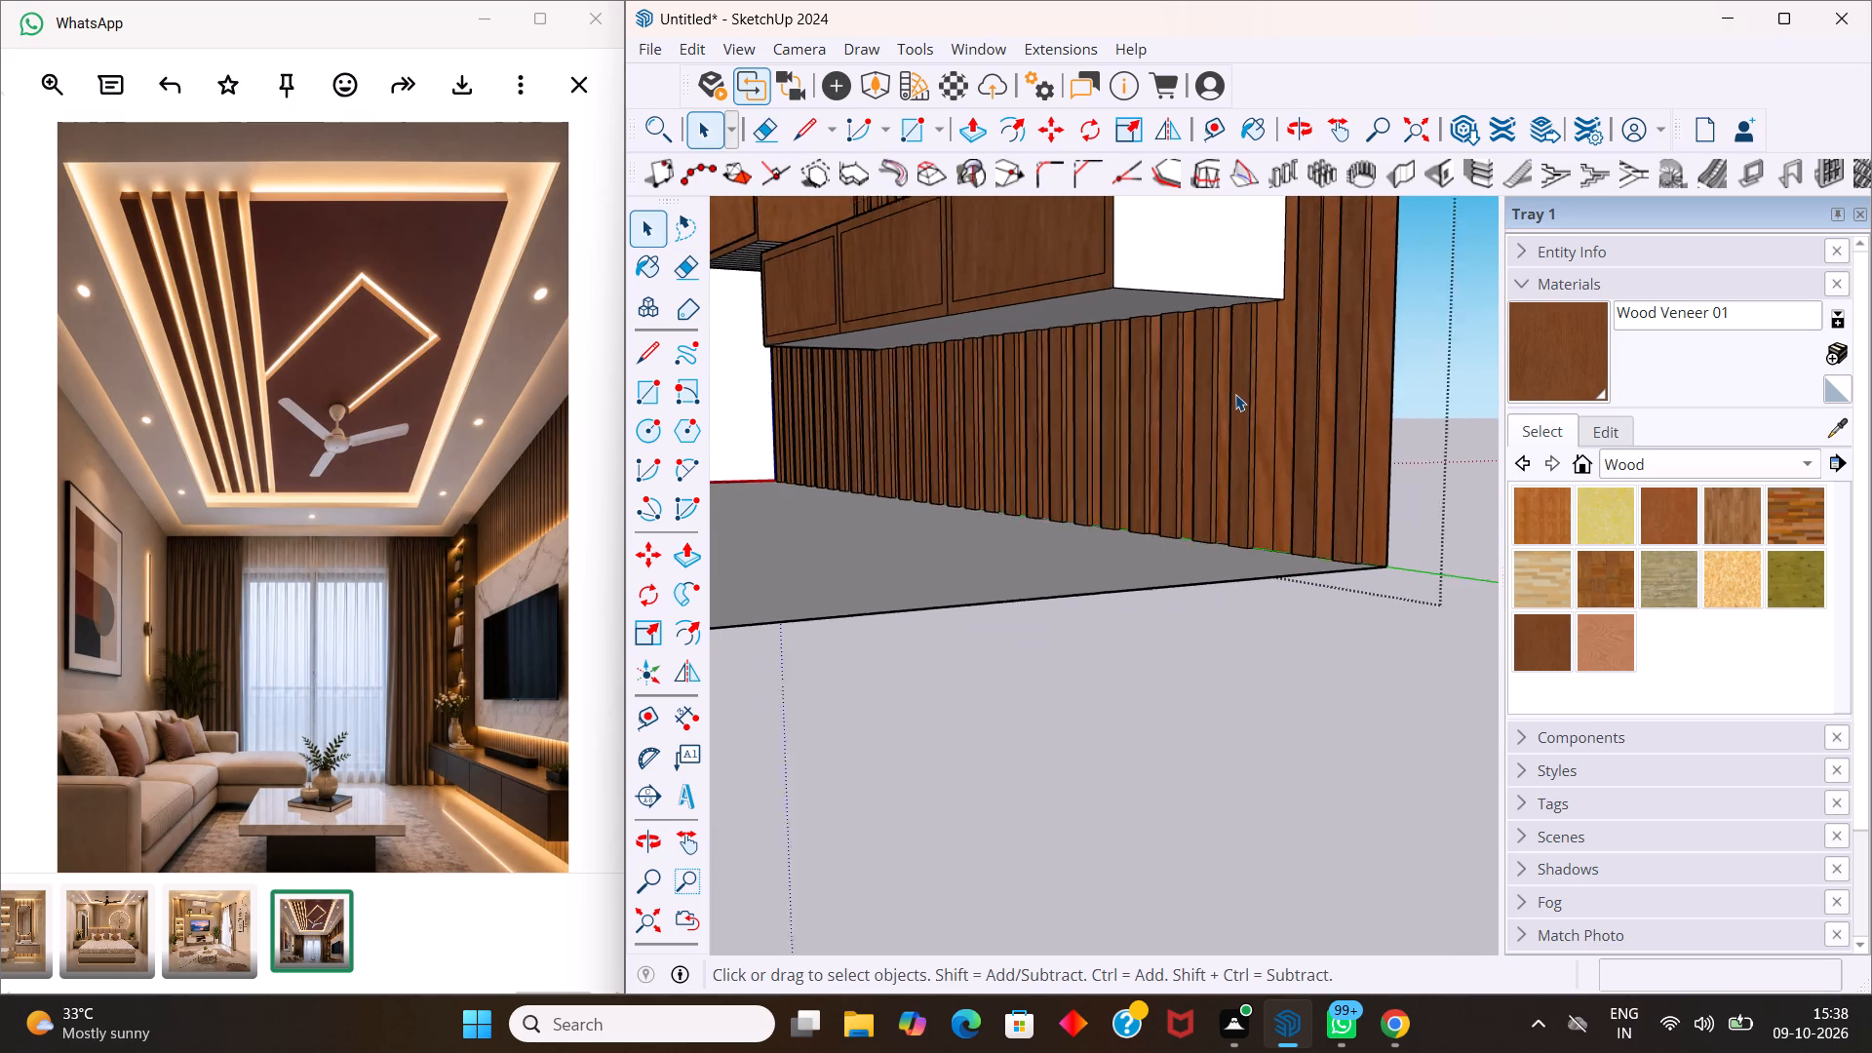
Paint both ends and the underside of the floating TV console with Wood Veneer 01.
scroll(1235, 394, "down", 7)
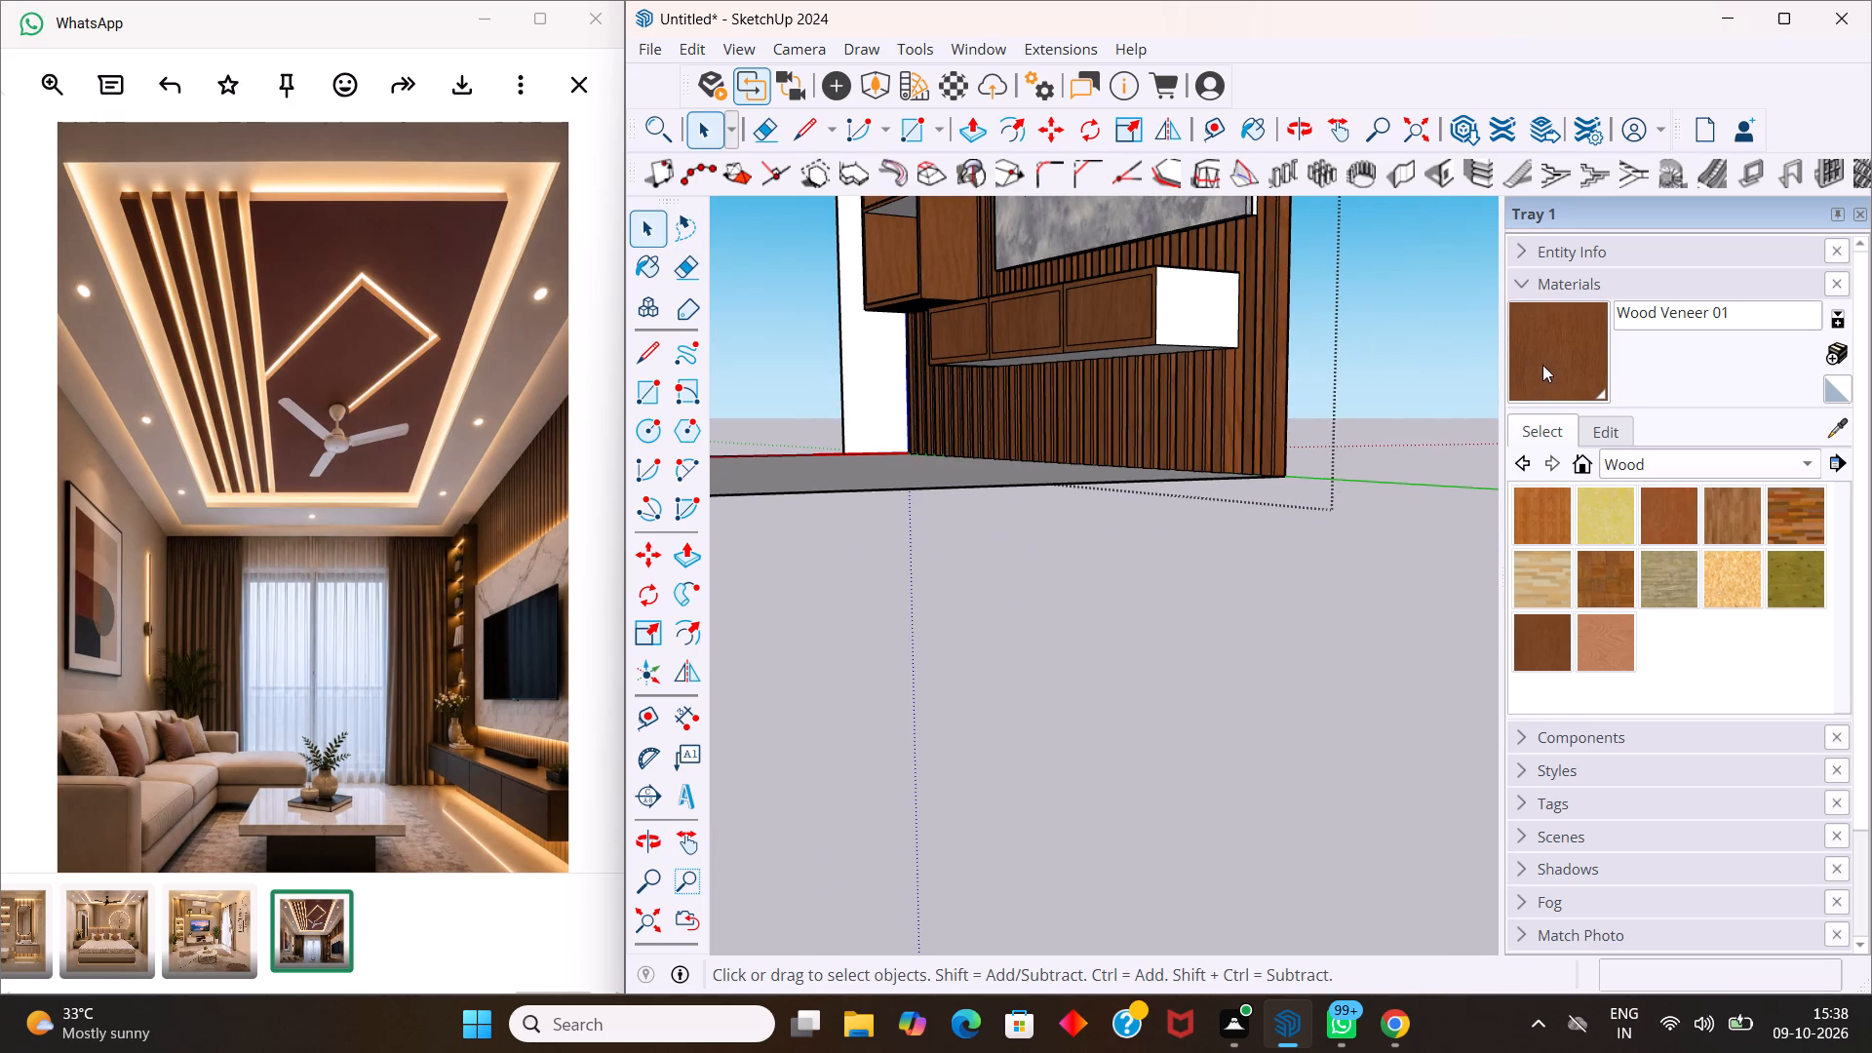
left_click(1546, 365)
left_click(1211, 334)
middle_click_drag(1160, 404, 1114, 298)
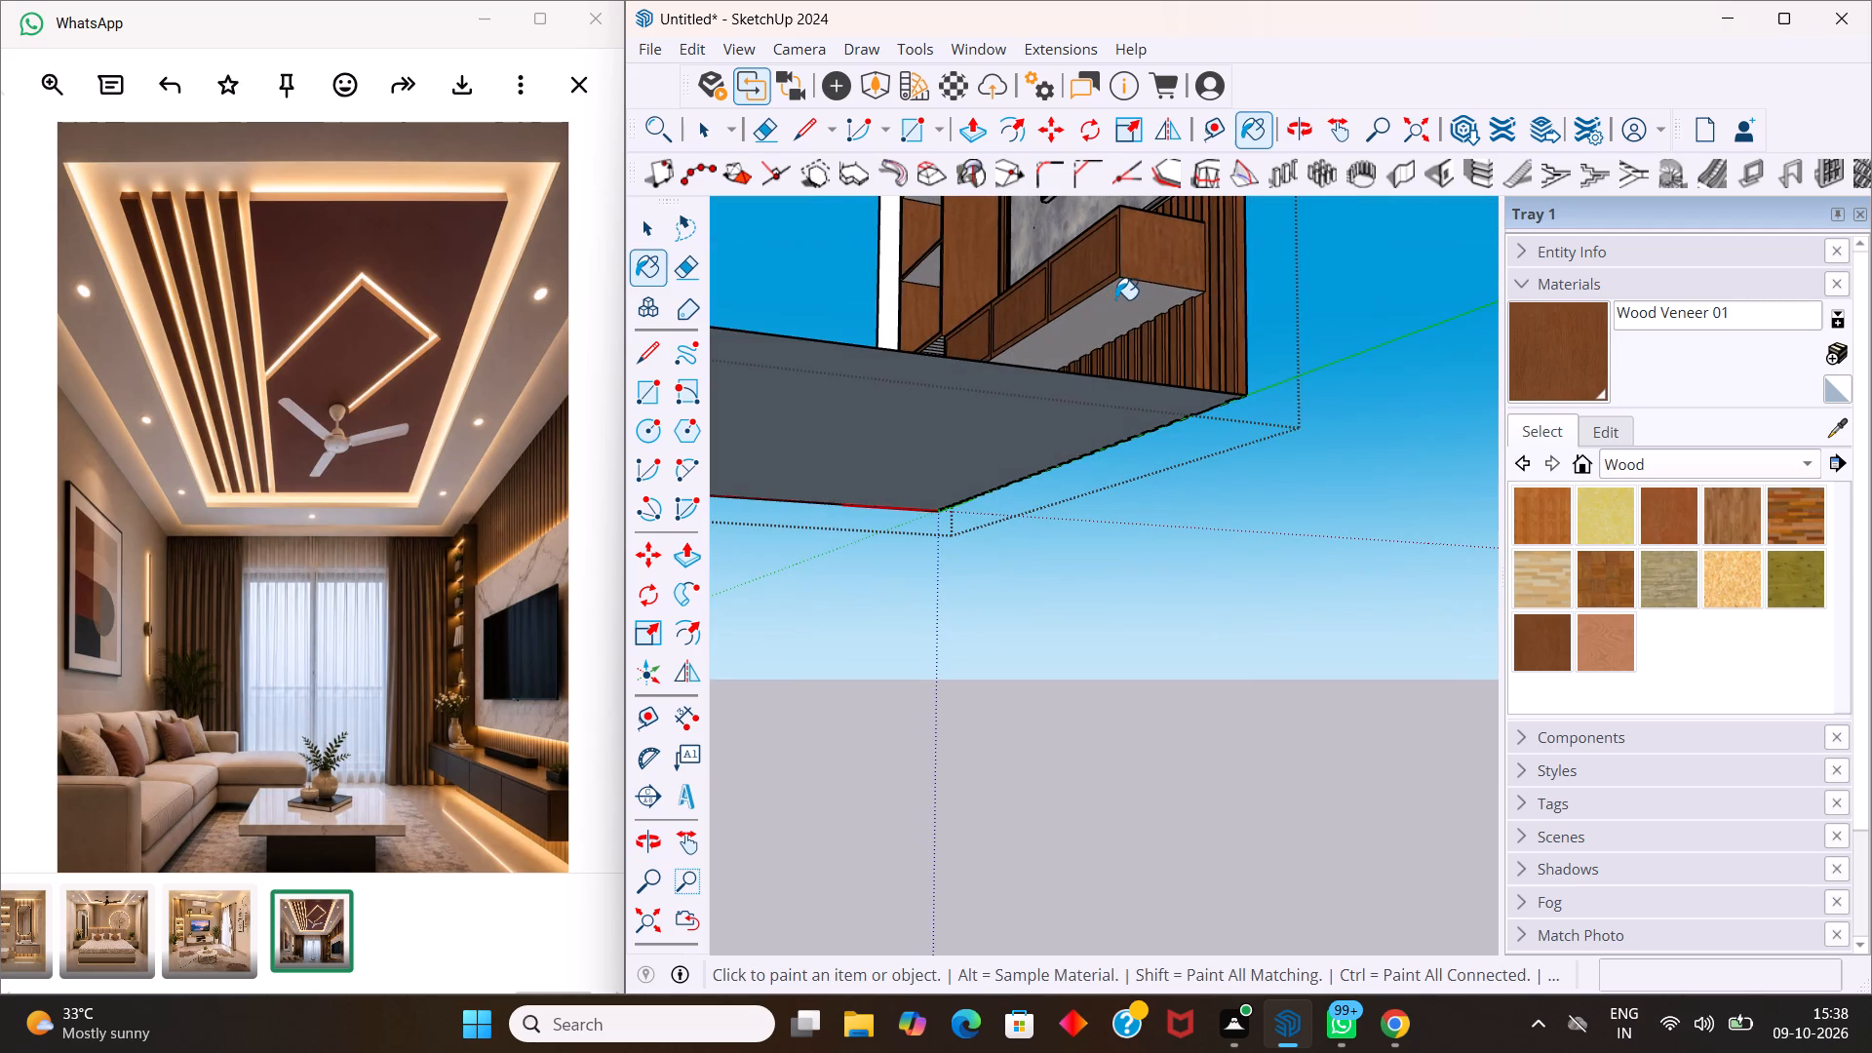
left_click(1118, 305)
middle_click_drag(1115, 311, 1347, 337)
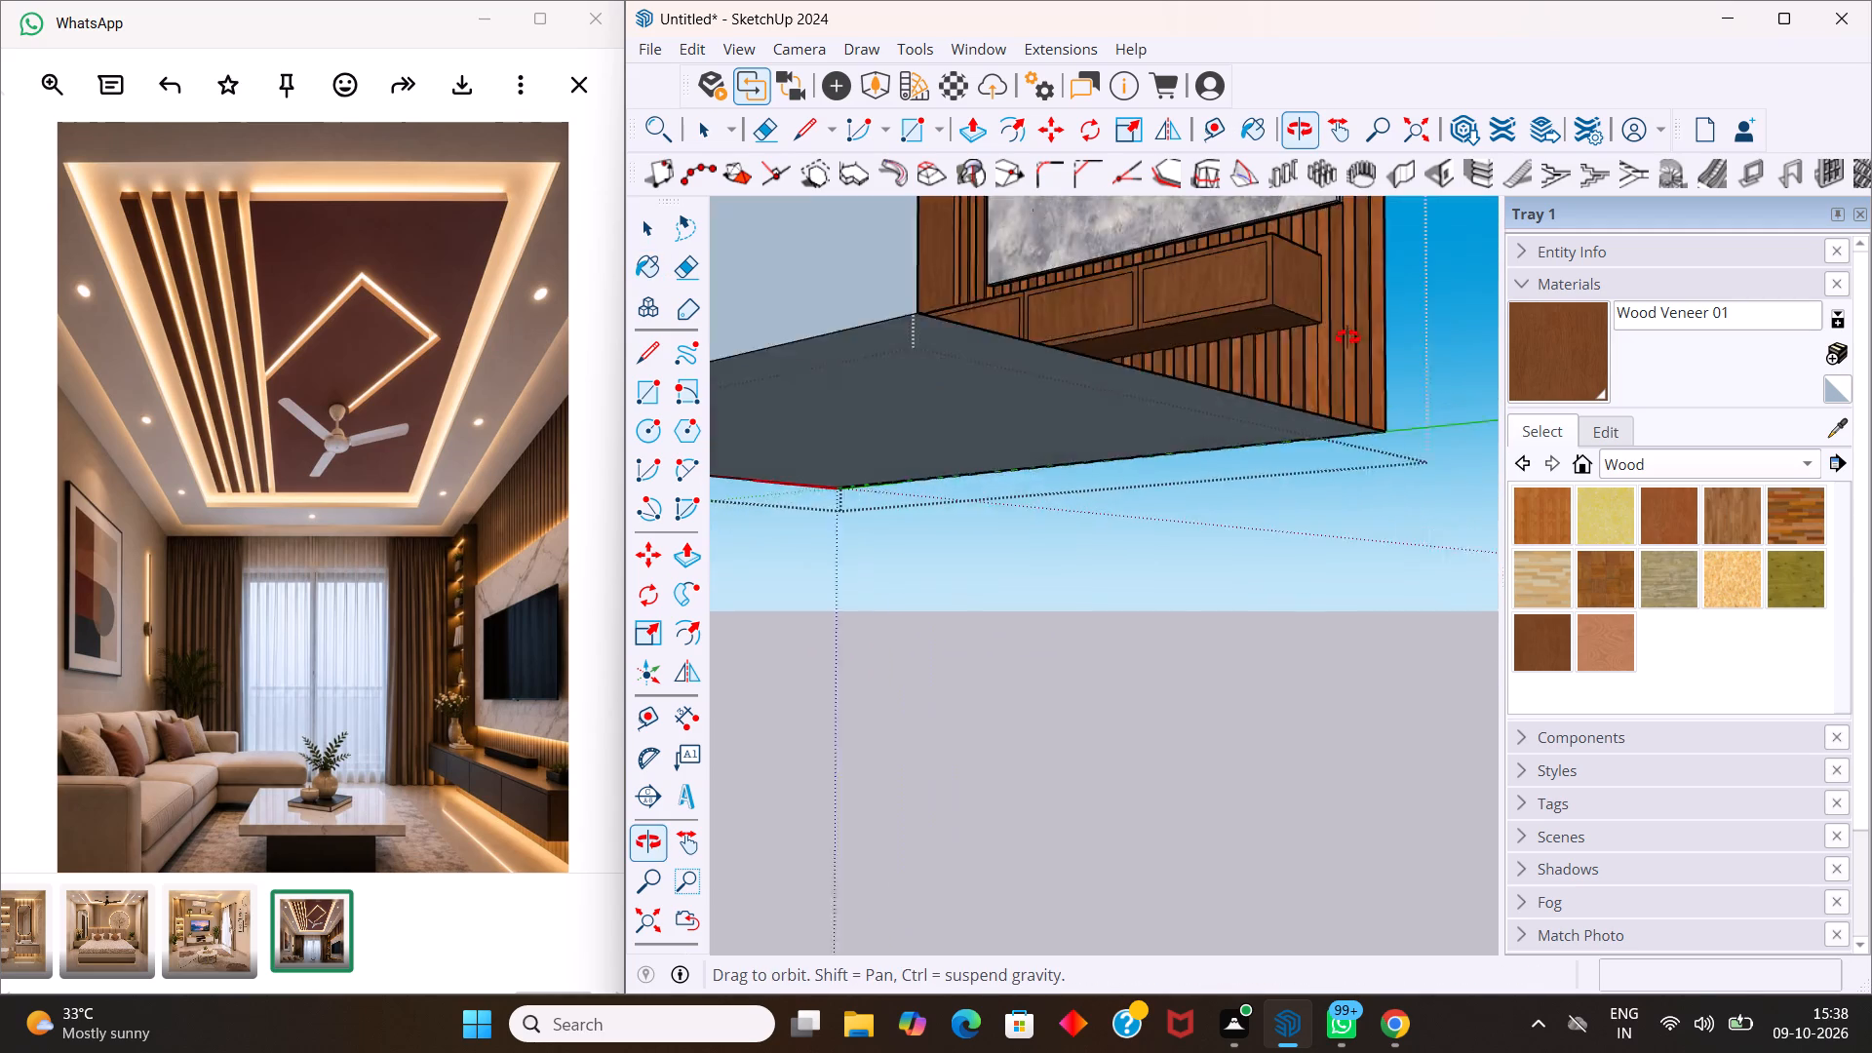
middle_click_drag(1347, 337, 1486, 351)
middle_click_drag(894, 453, 1457, 470)
scroll(1248, 463, "down", 6)
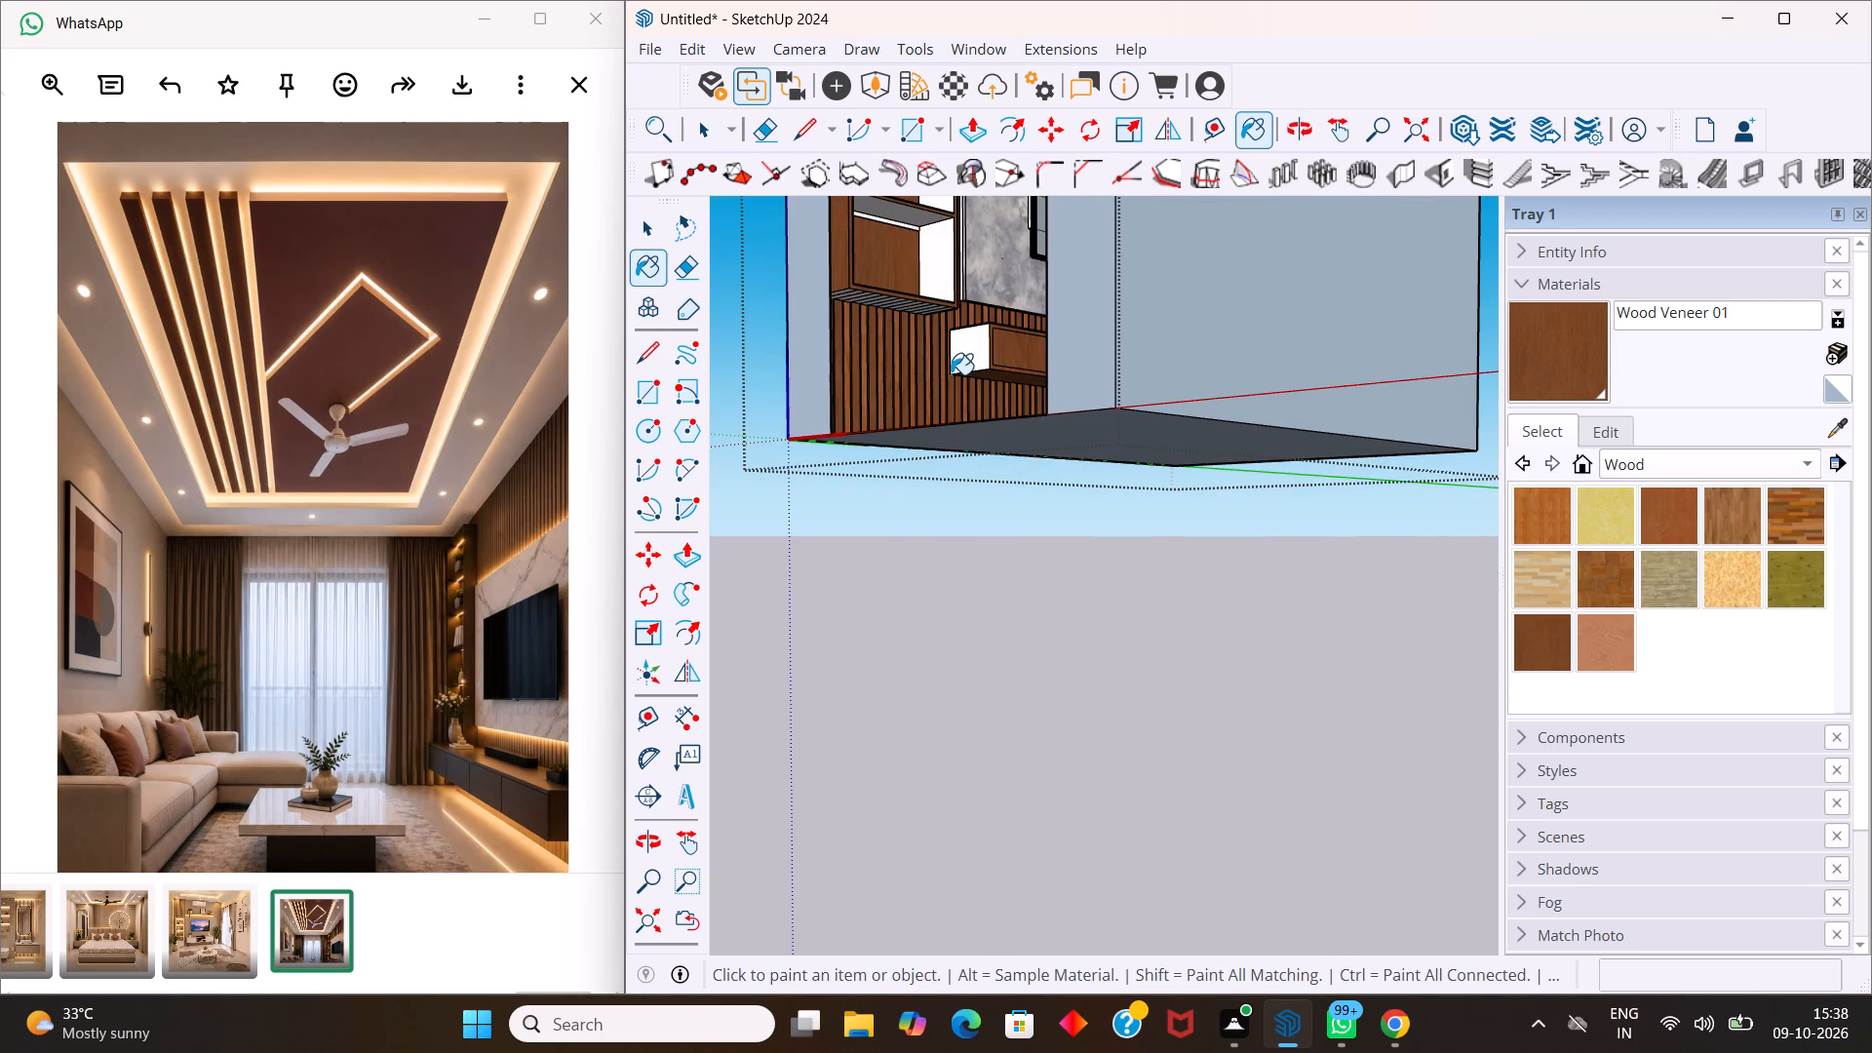
scroll(952, 344, "up", 1)
left_click(964, 365)
Paint the white inner side panels of the shelf unit's four compartments with Wood Veneer 01.
scroll(915, 230, "up", 1)
left_click(931, 243)
scroll(937, 253, "down", 20)
scroll(965, 287, "down", 4)
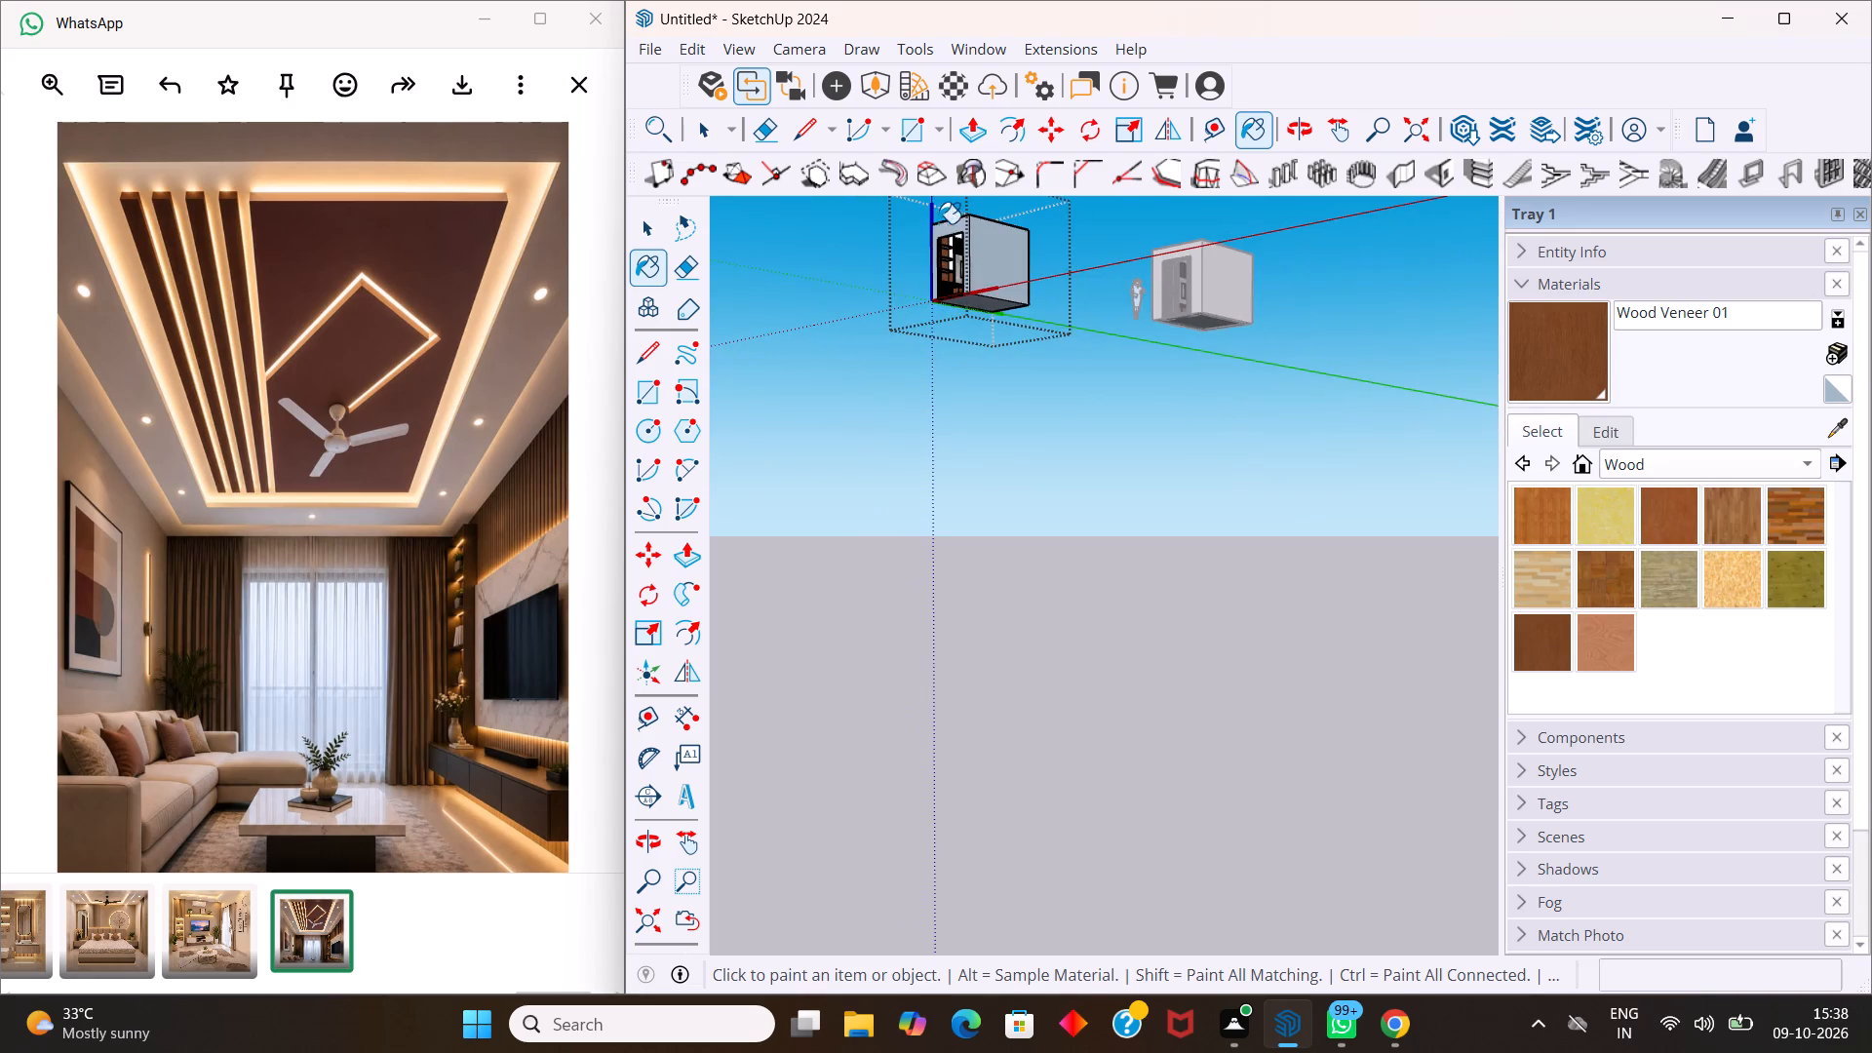
scroll(937, 214, "up", 4)
scroll(940, 251, "up", 18)
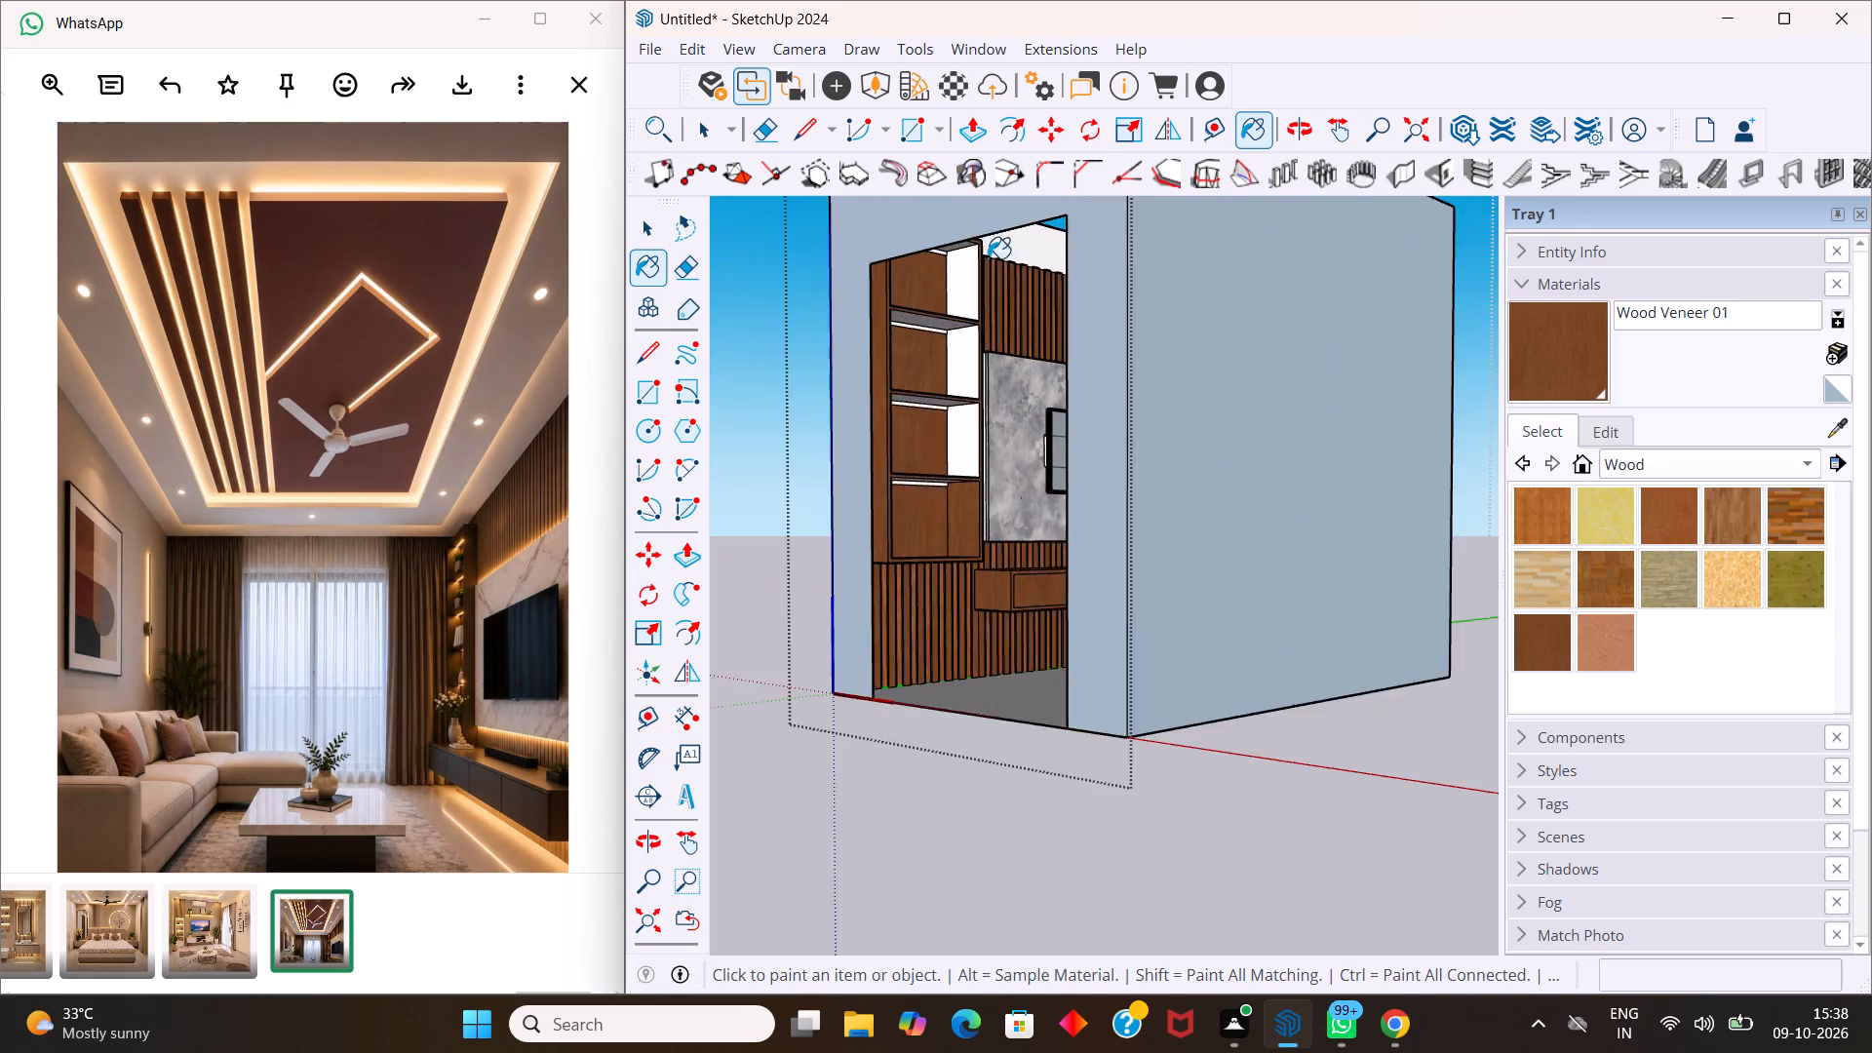
scroll(988, 258, "up", 2)
left_click(950, 301)
left_click(946, 416)
left_click(955, 544)
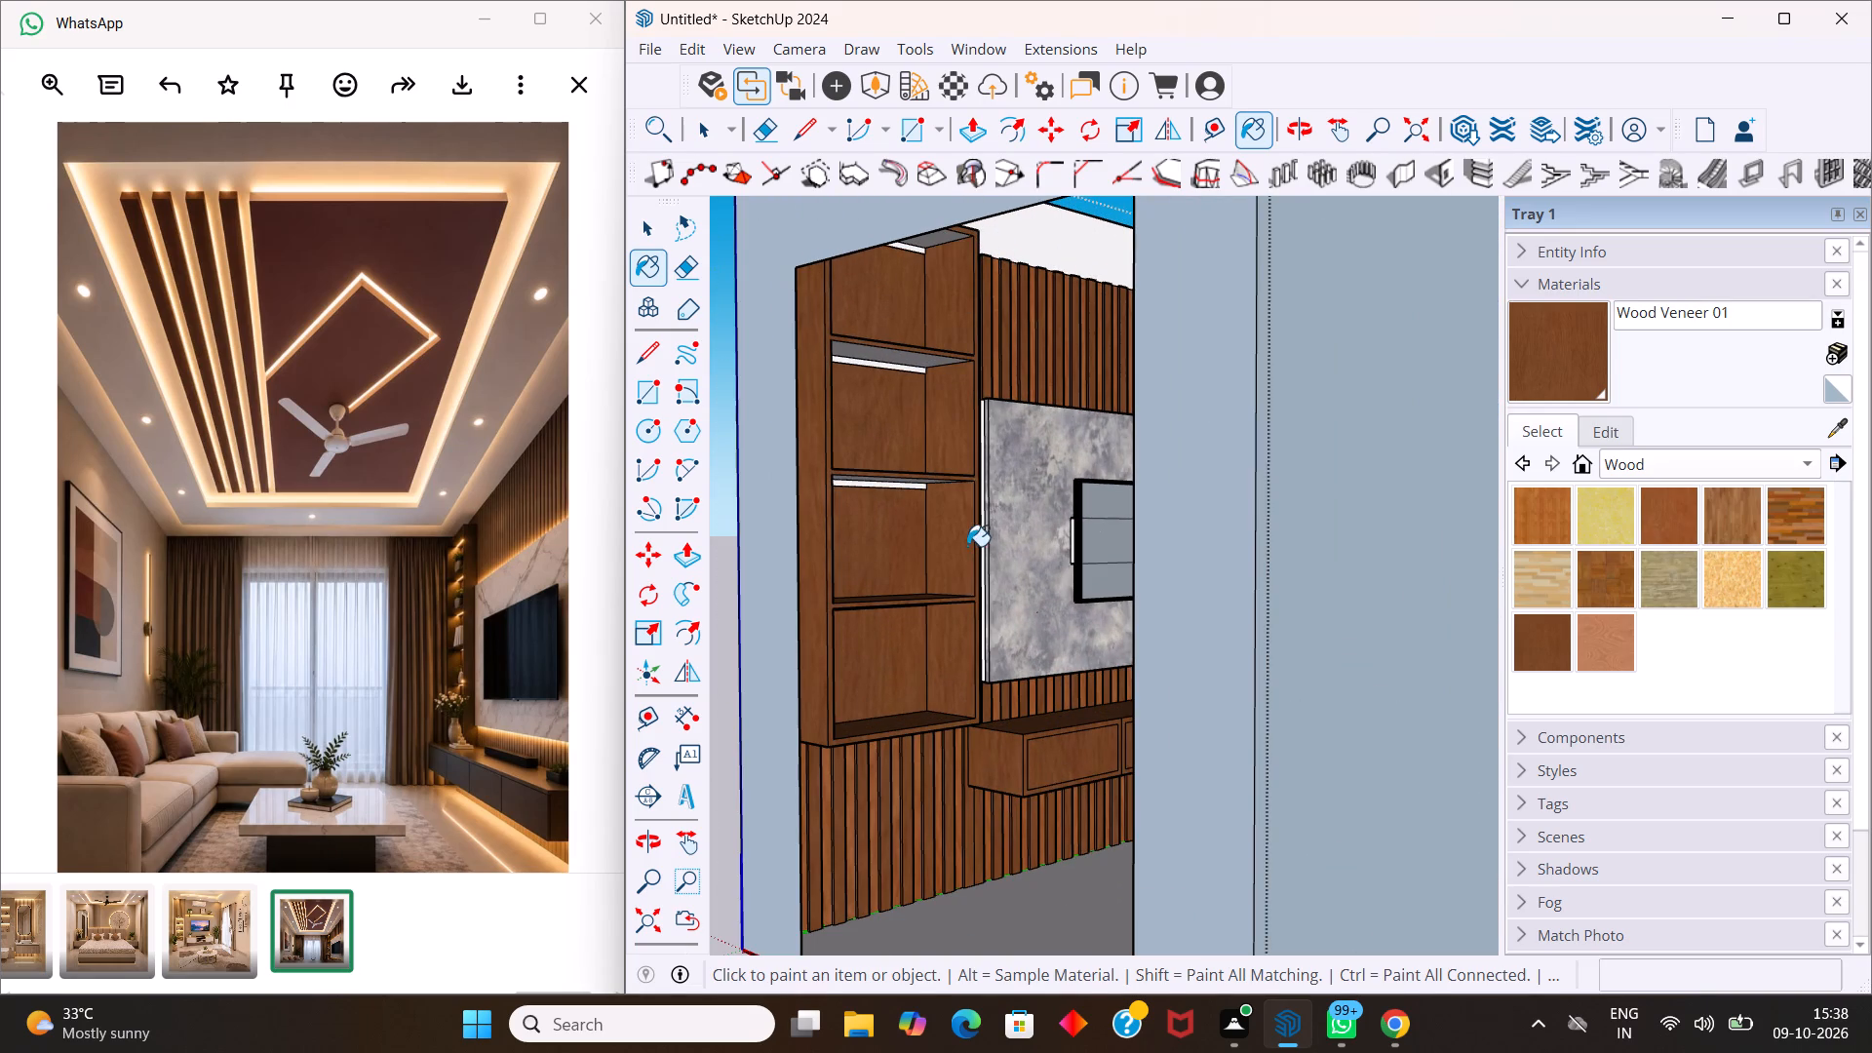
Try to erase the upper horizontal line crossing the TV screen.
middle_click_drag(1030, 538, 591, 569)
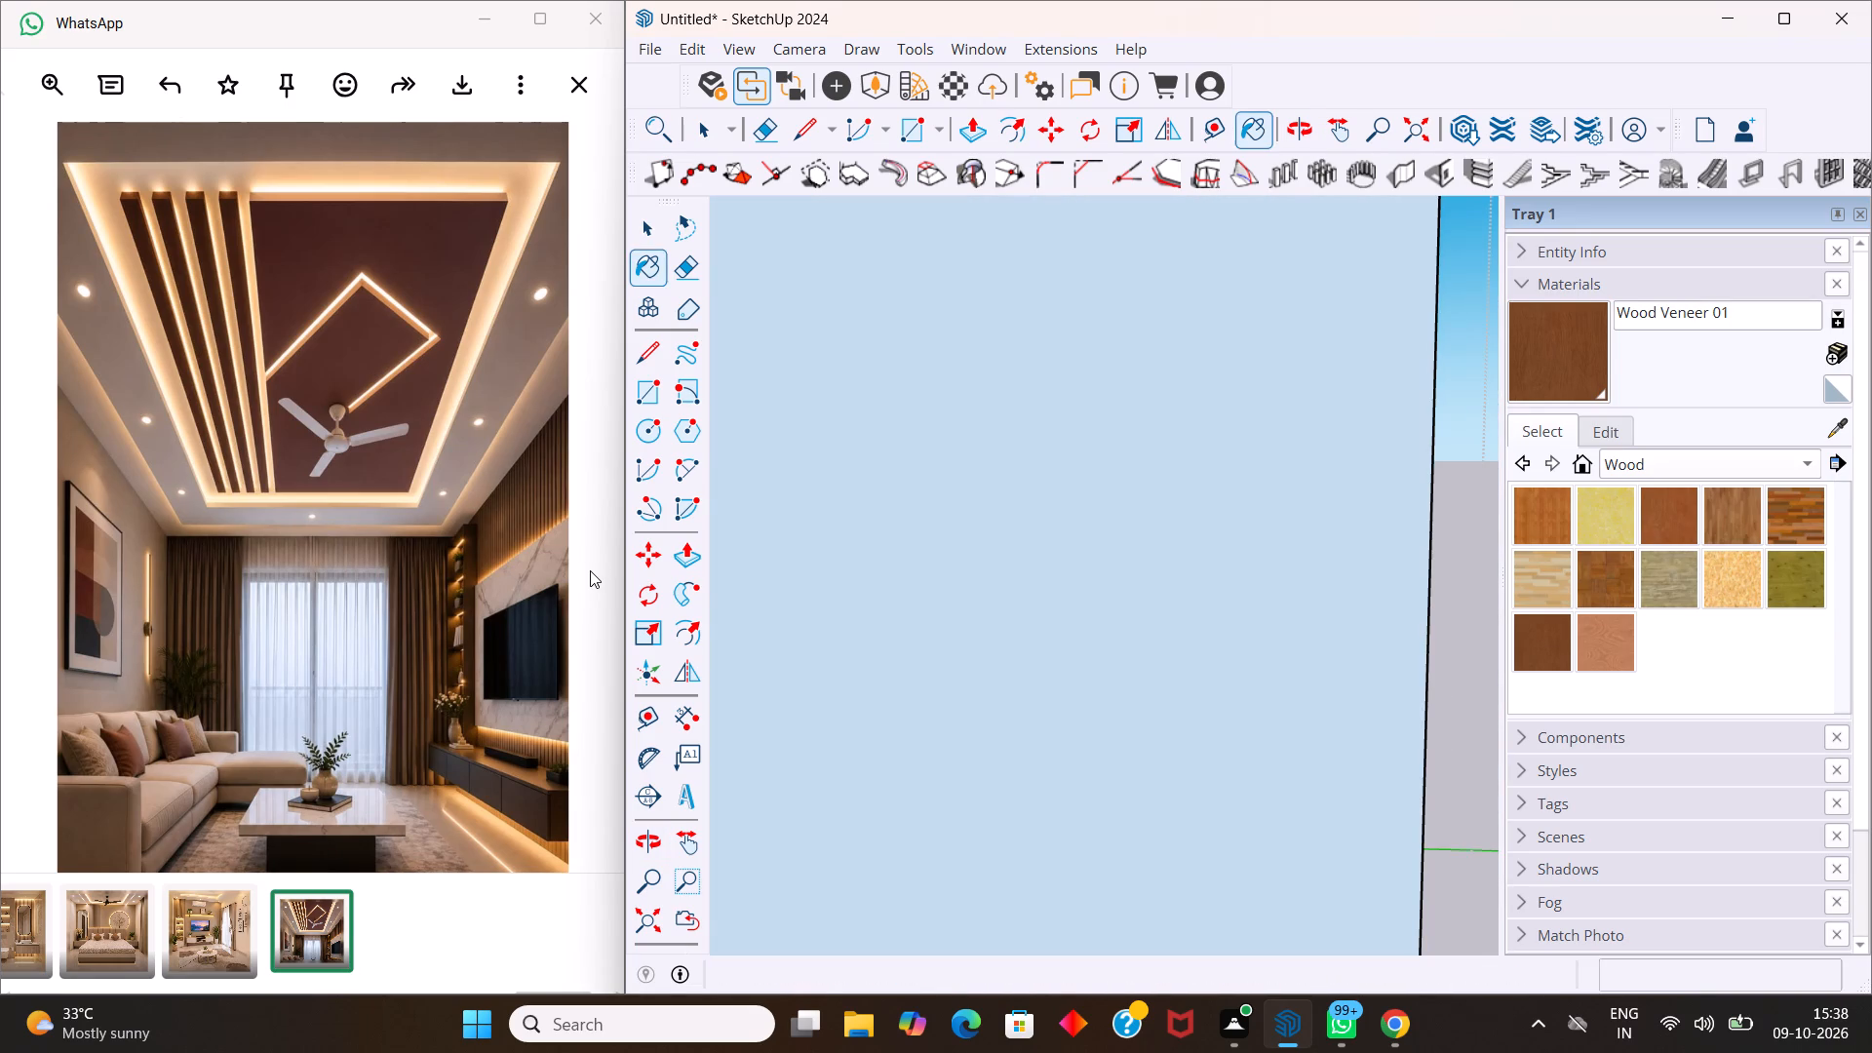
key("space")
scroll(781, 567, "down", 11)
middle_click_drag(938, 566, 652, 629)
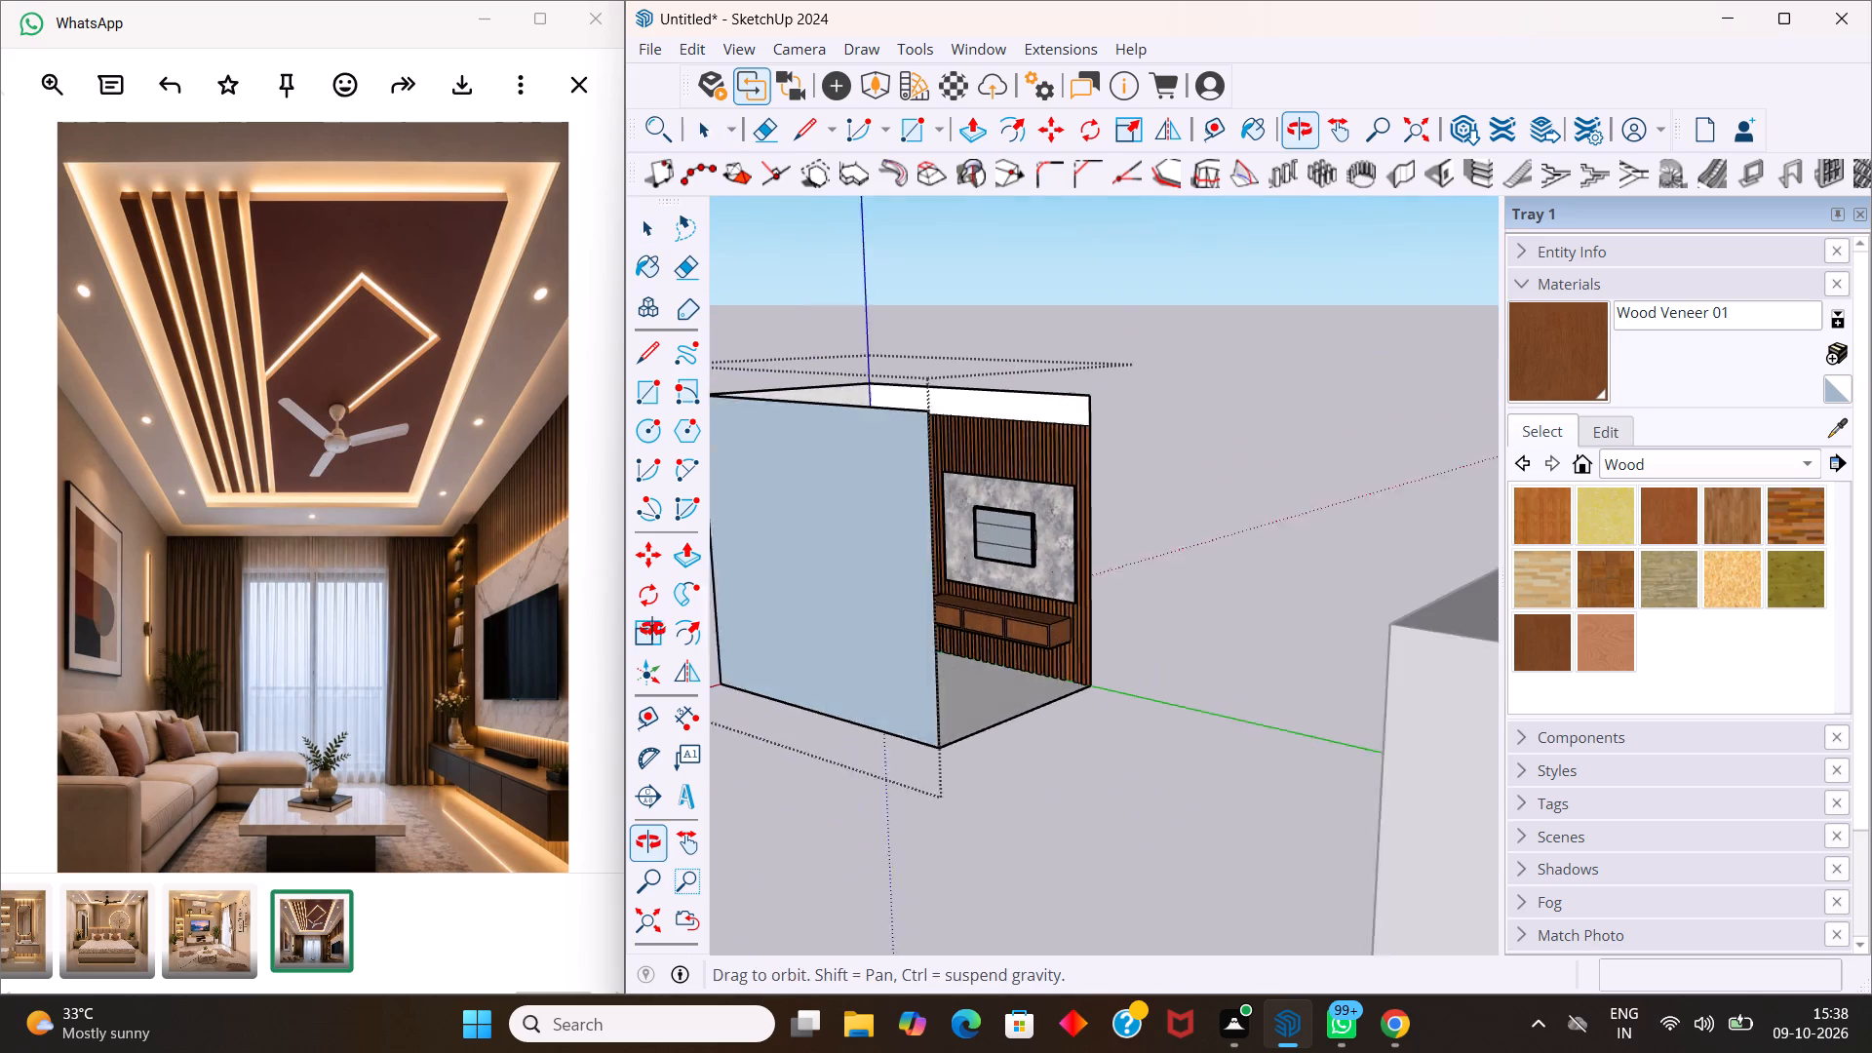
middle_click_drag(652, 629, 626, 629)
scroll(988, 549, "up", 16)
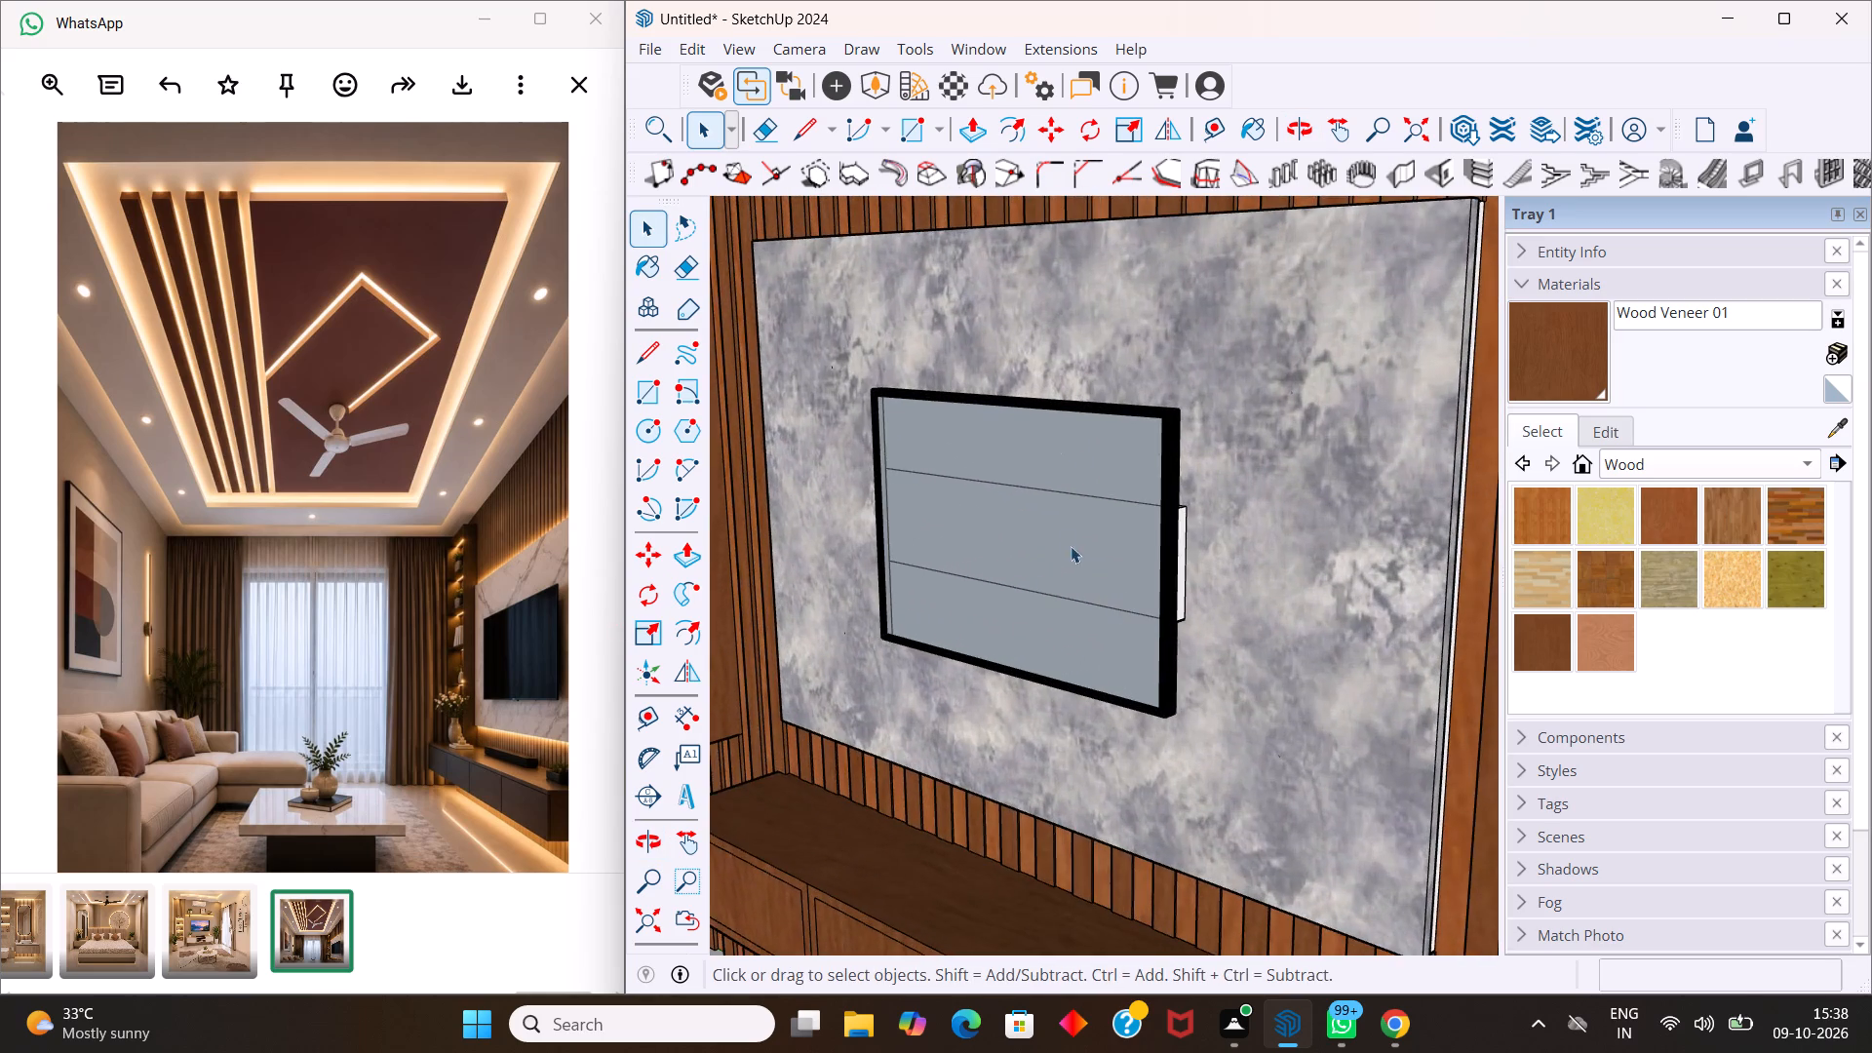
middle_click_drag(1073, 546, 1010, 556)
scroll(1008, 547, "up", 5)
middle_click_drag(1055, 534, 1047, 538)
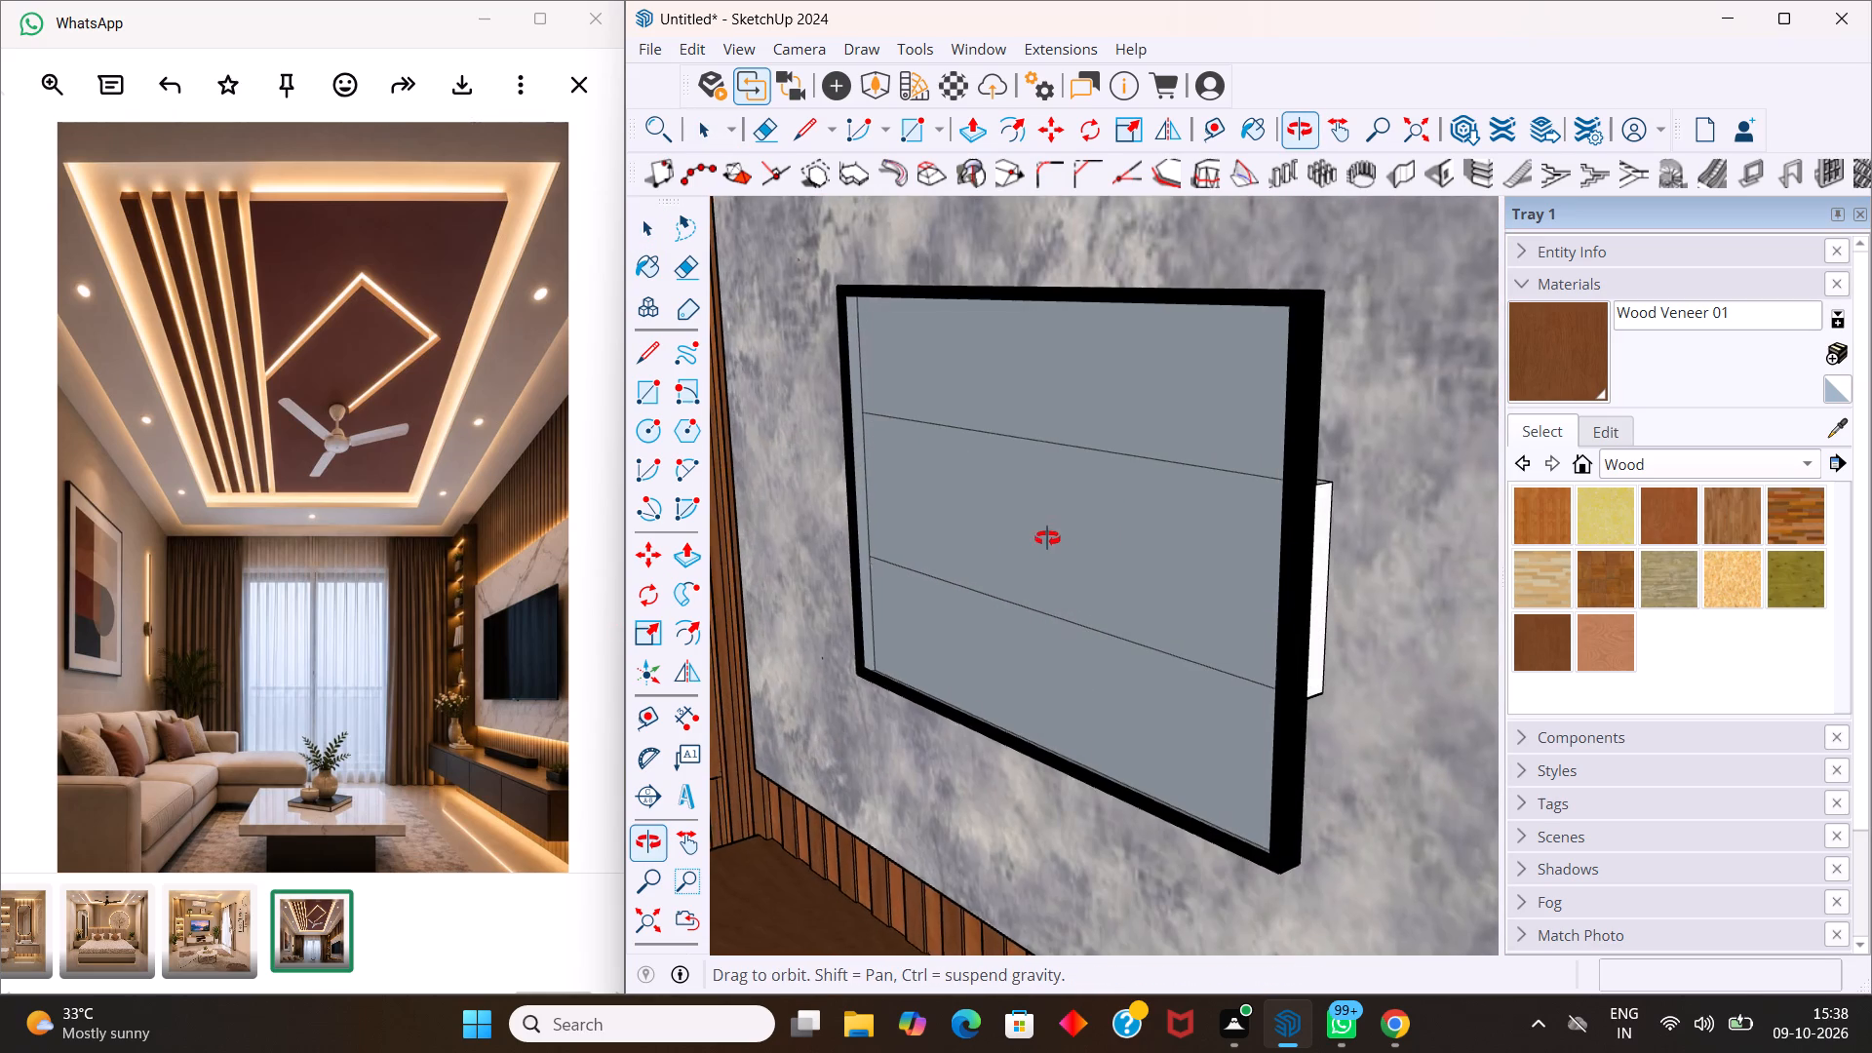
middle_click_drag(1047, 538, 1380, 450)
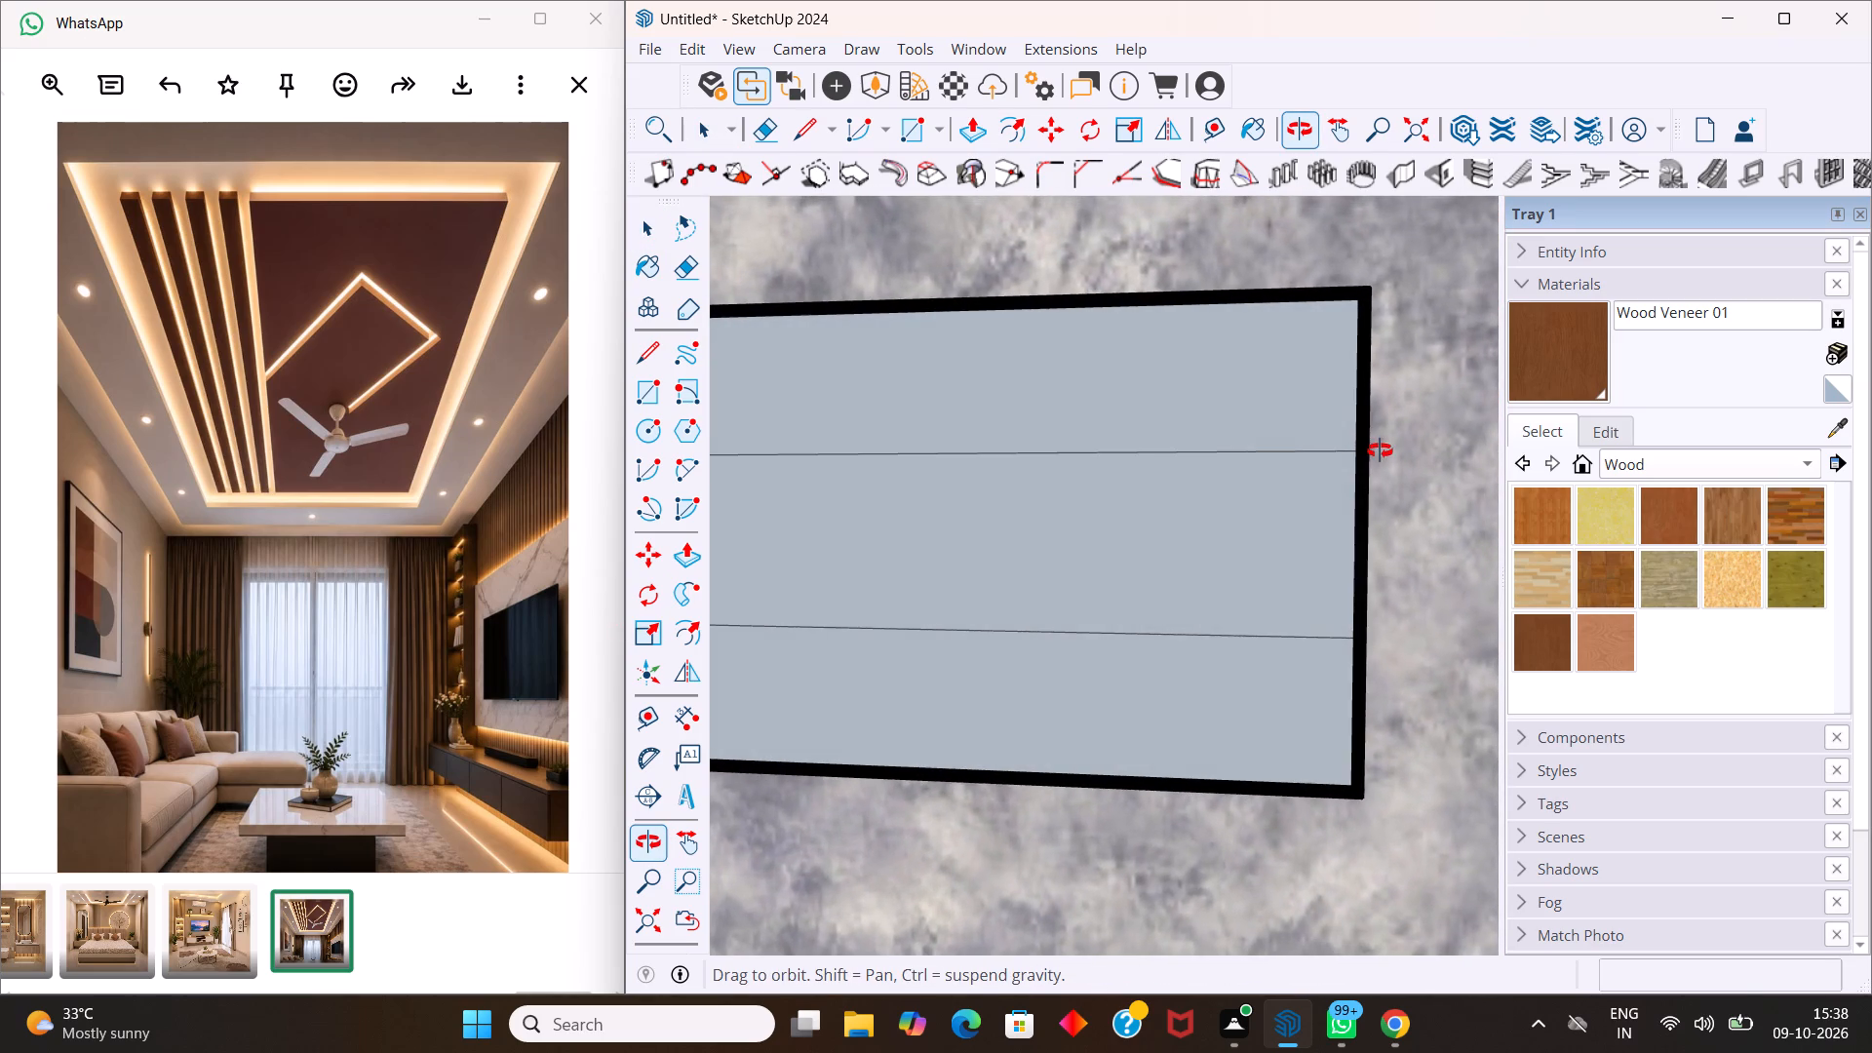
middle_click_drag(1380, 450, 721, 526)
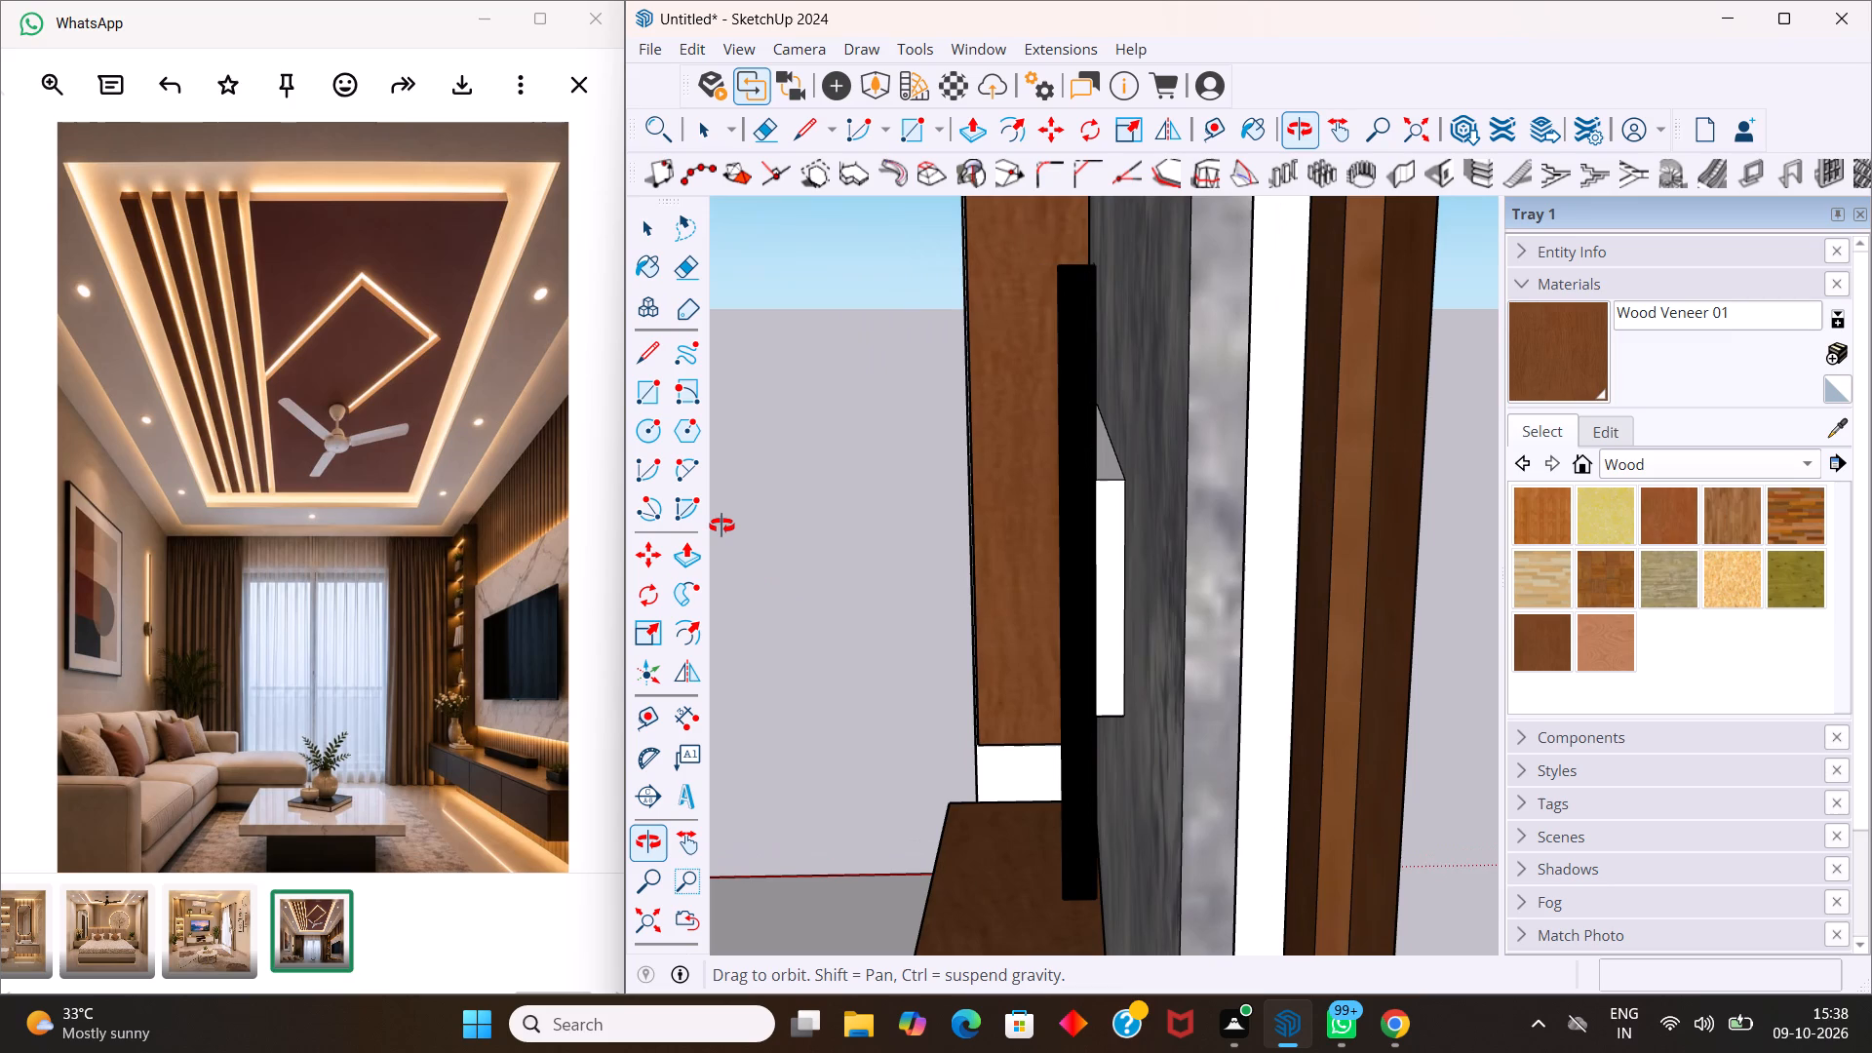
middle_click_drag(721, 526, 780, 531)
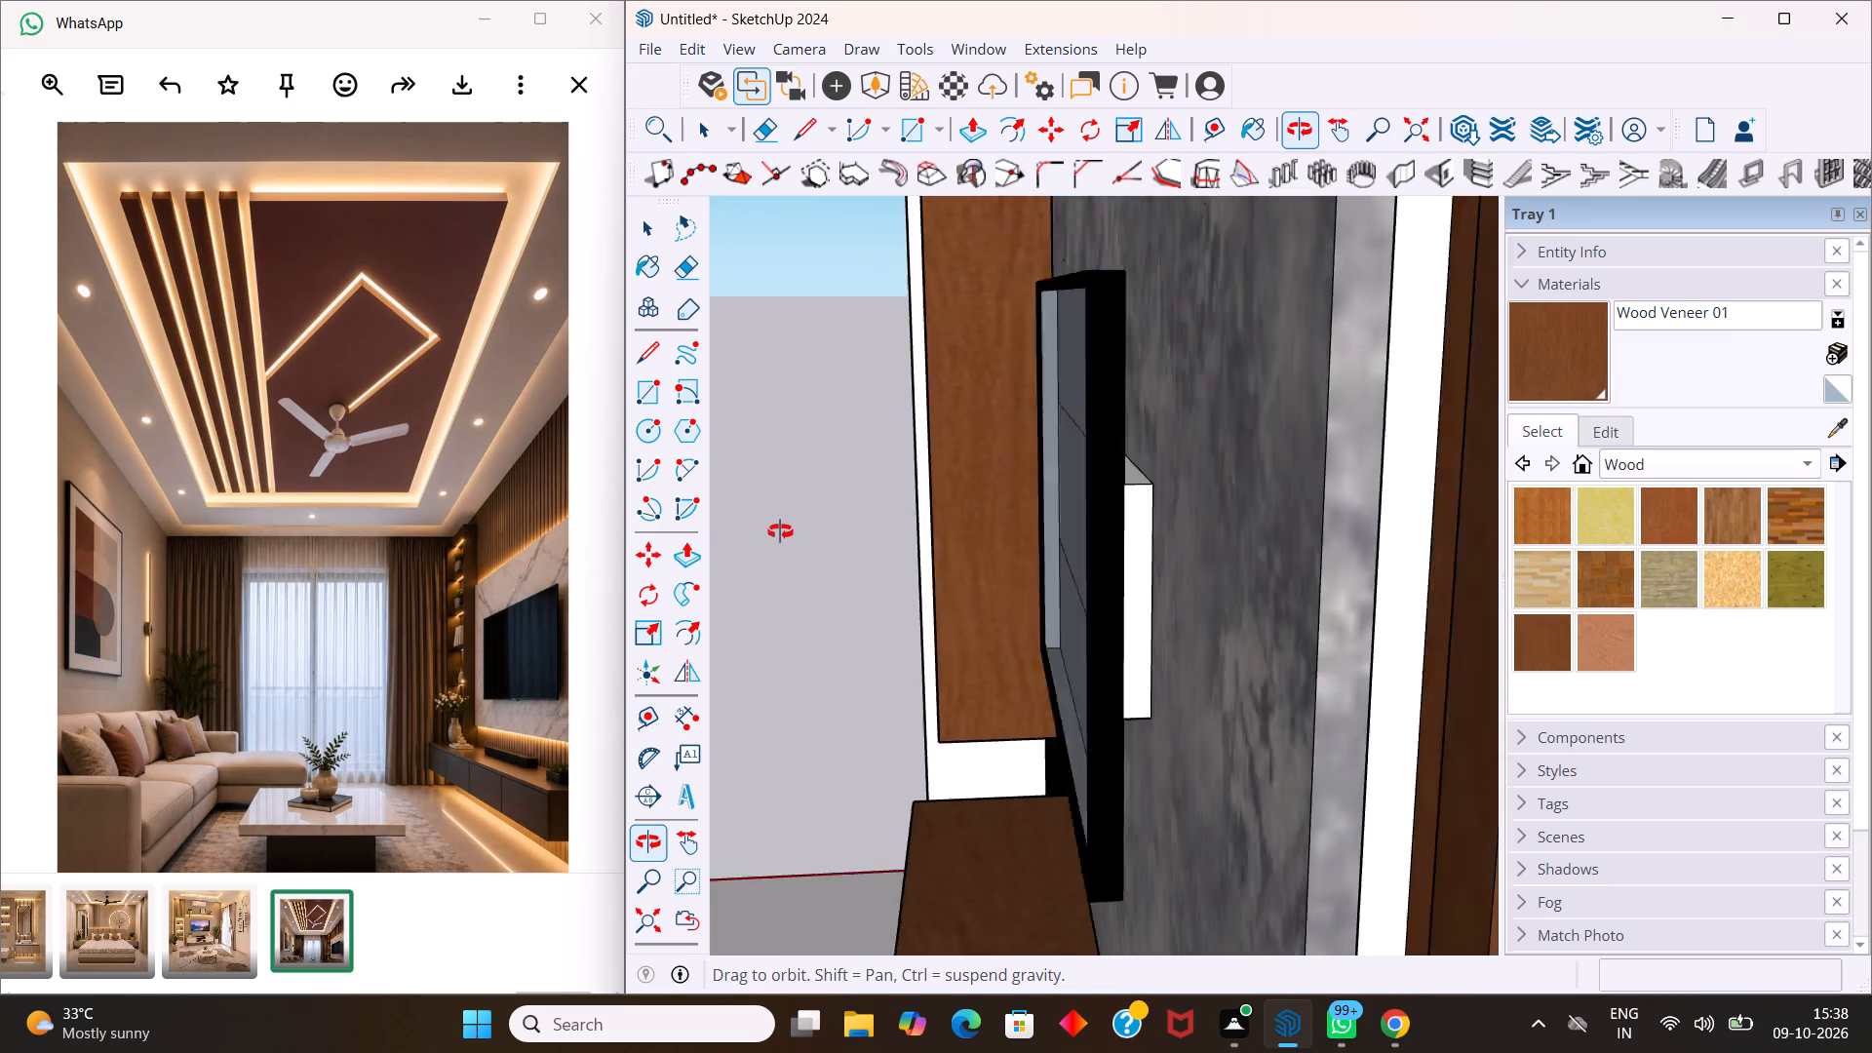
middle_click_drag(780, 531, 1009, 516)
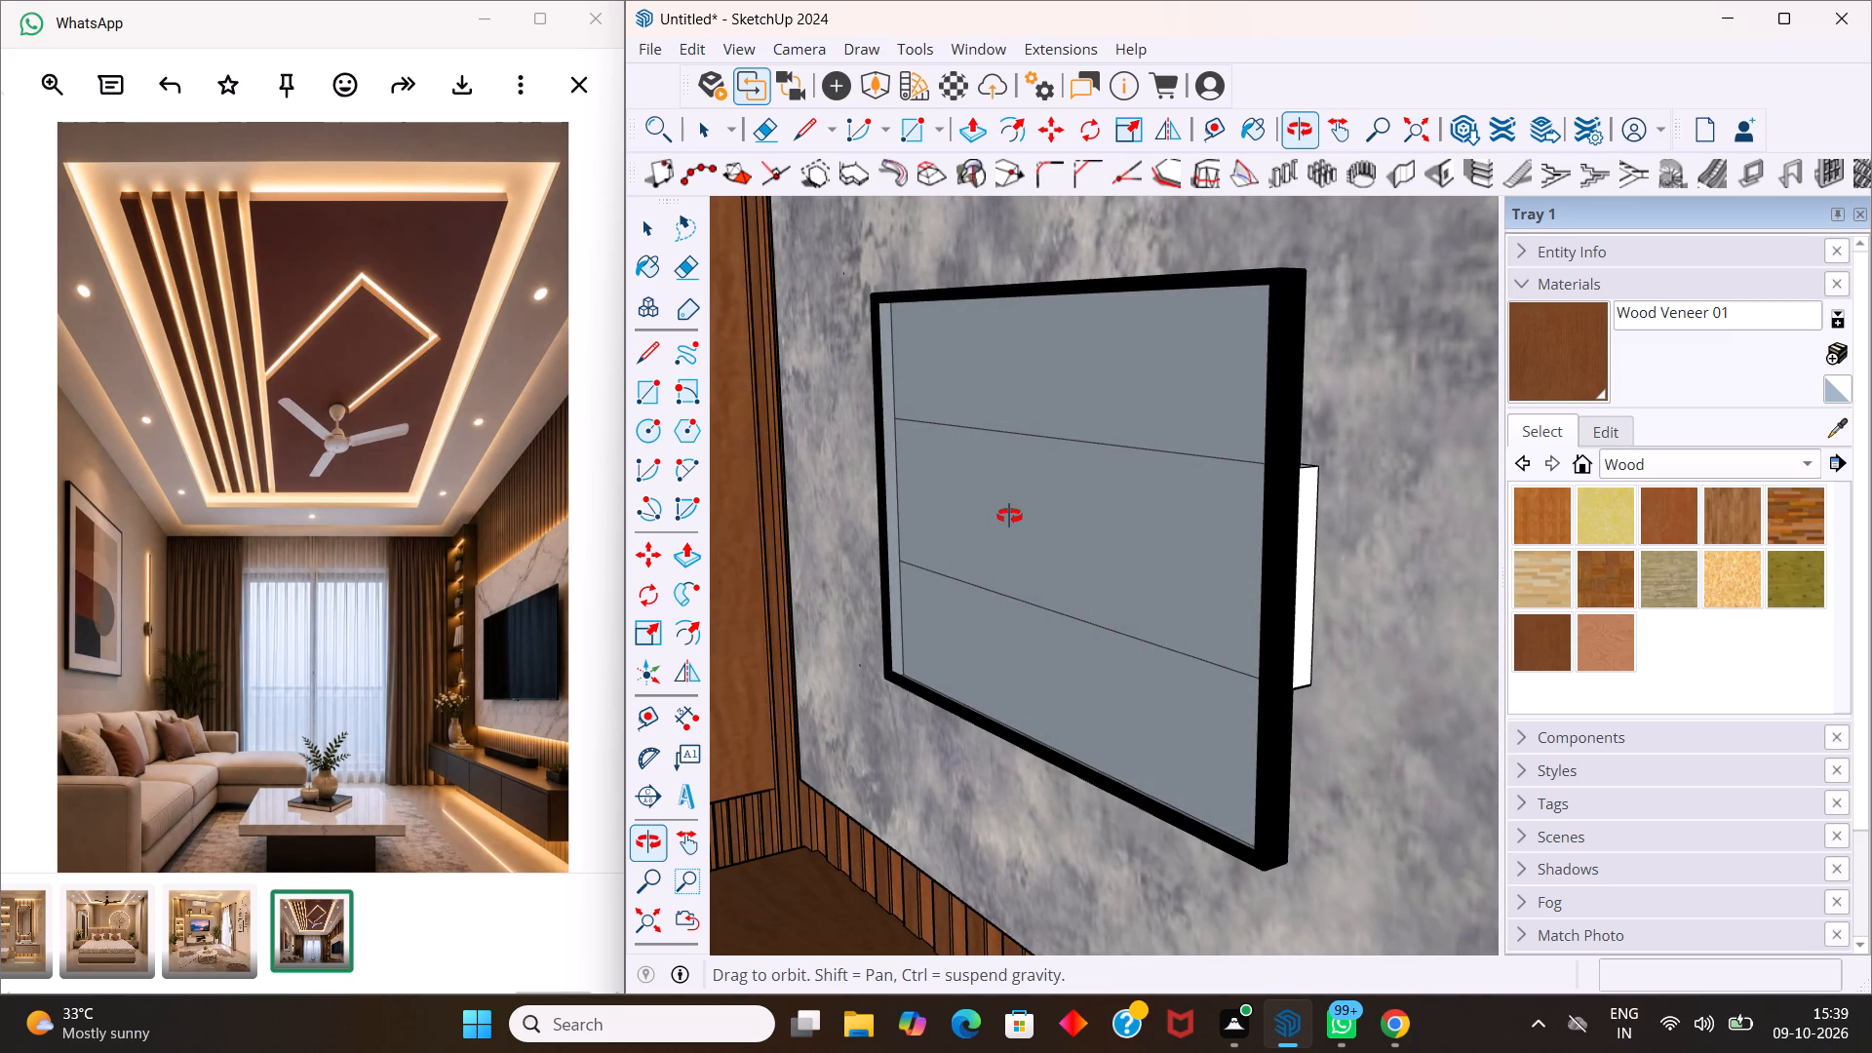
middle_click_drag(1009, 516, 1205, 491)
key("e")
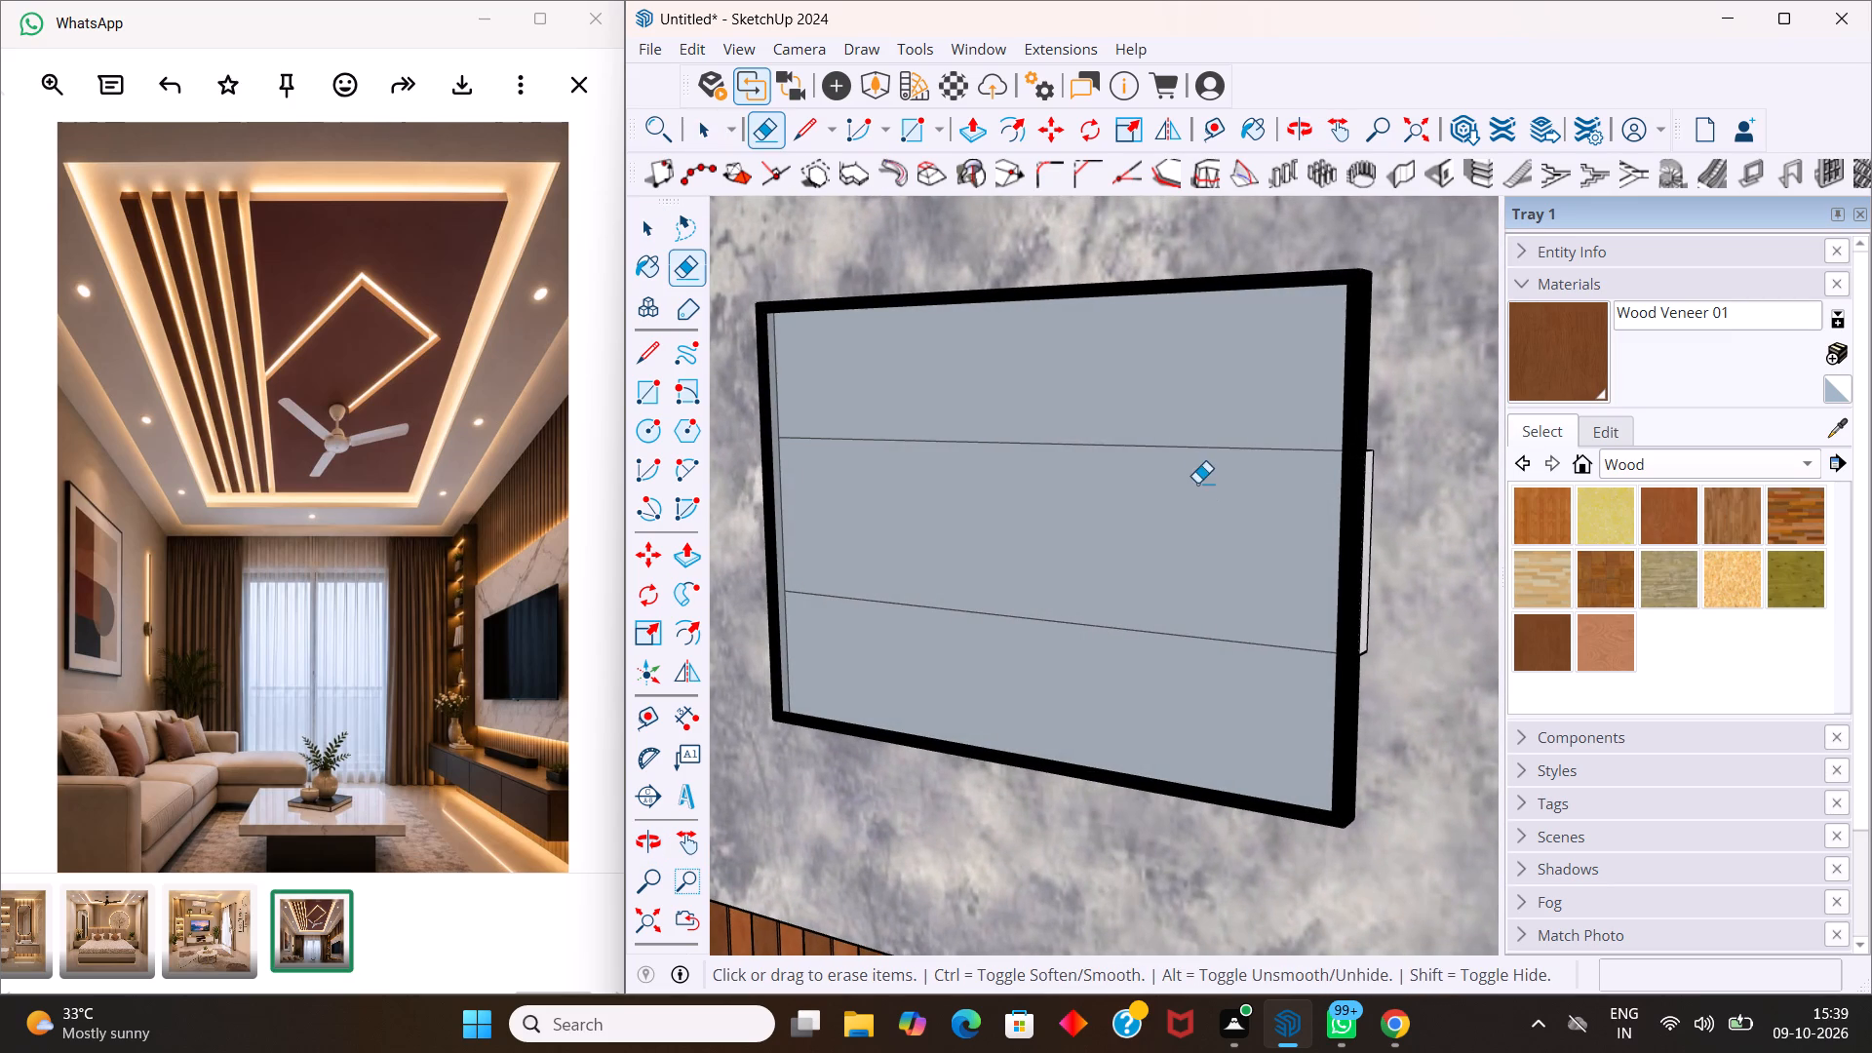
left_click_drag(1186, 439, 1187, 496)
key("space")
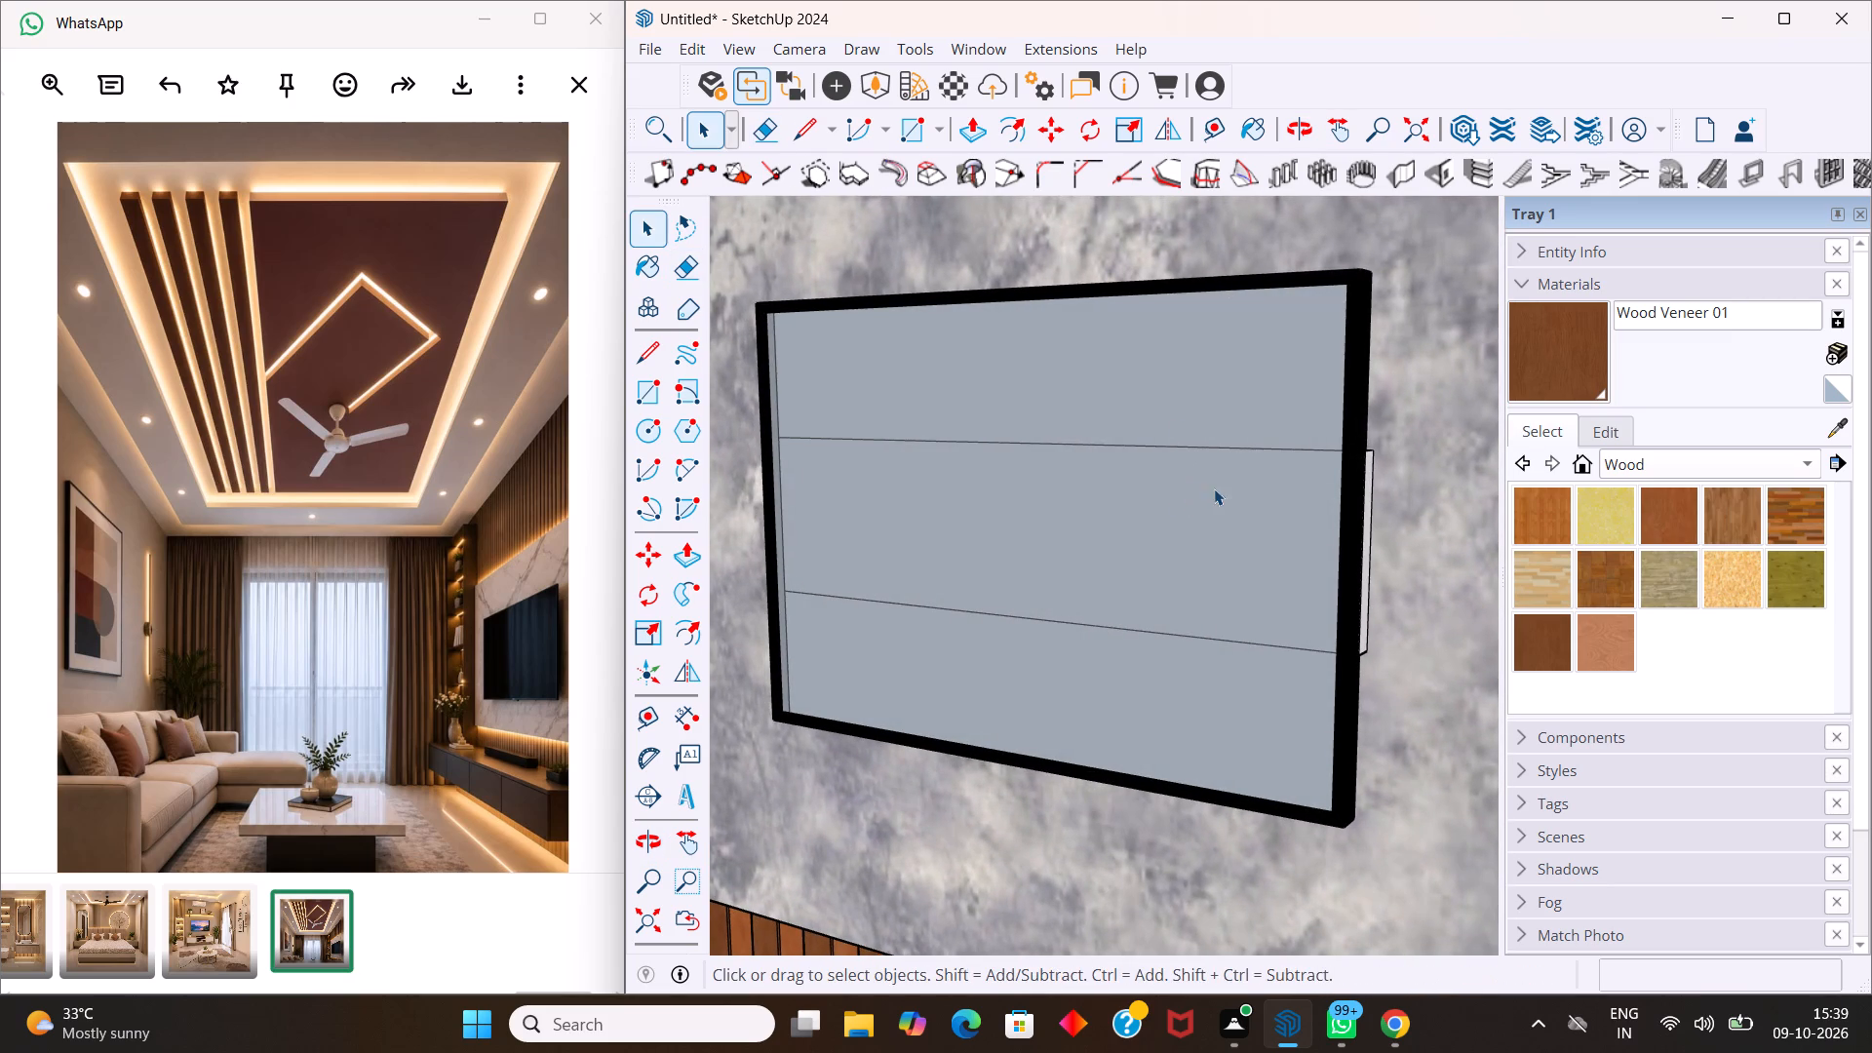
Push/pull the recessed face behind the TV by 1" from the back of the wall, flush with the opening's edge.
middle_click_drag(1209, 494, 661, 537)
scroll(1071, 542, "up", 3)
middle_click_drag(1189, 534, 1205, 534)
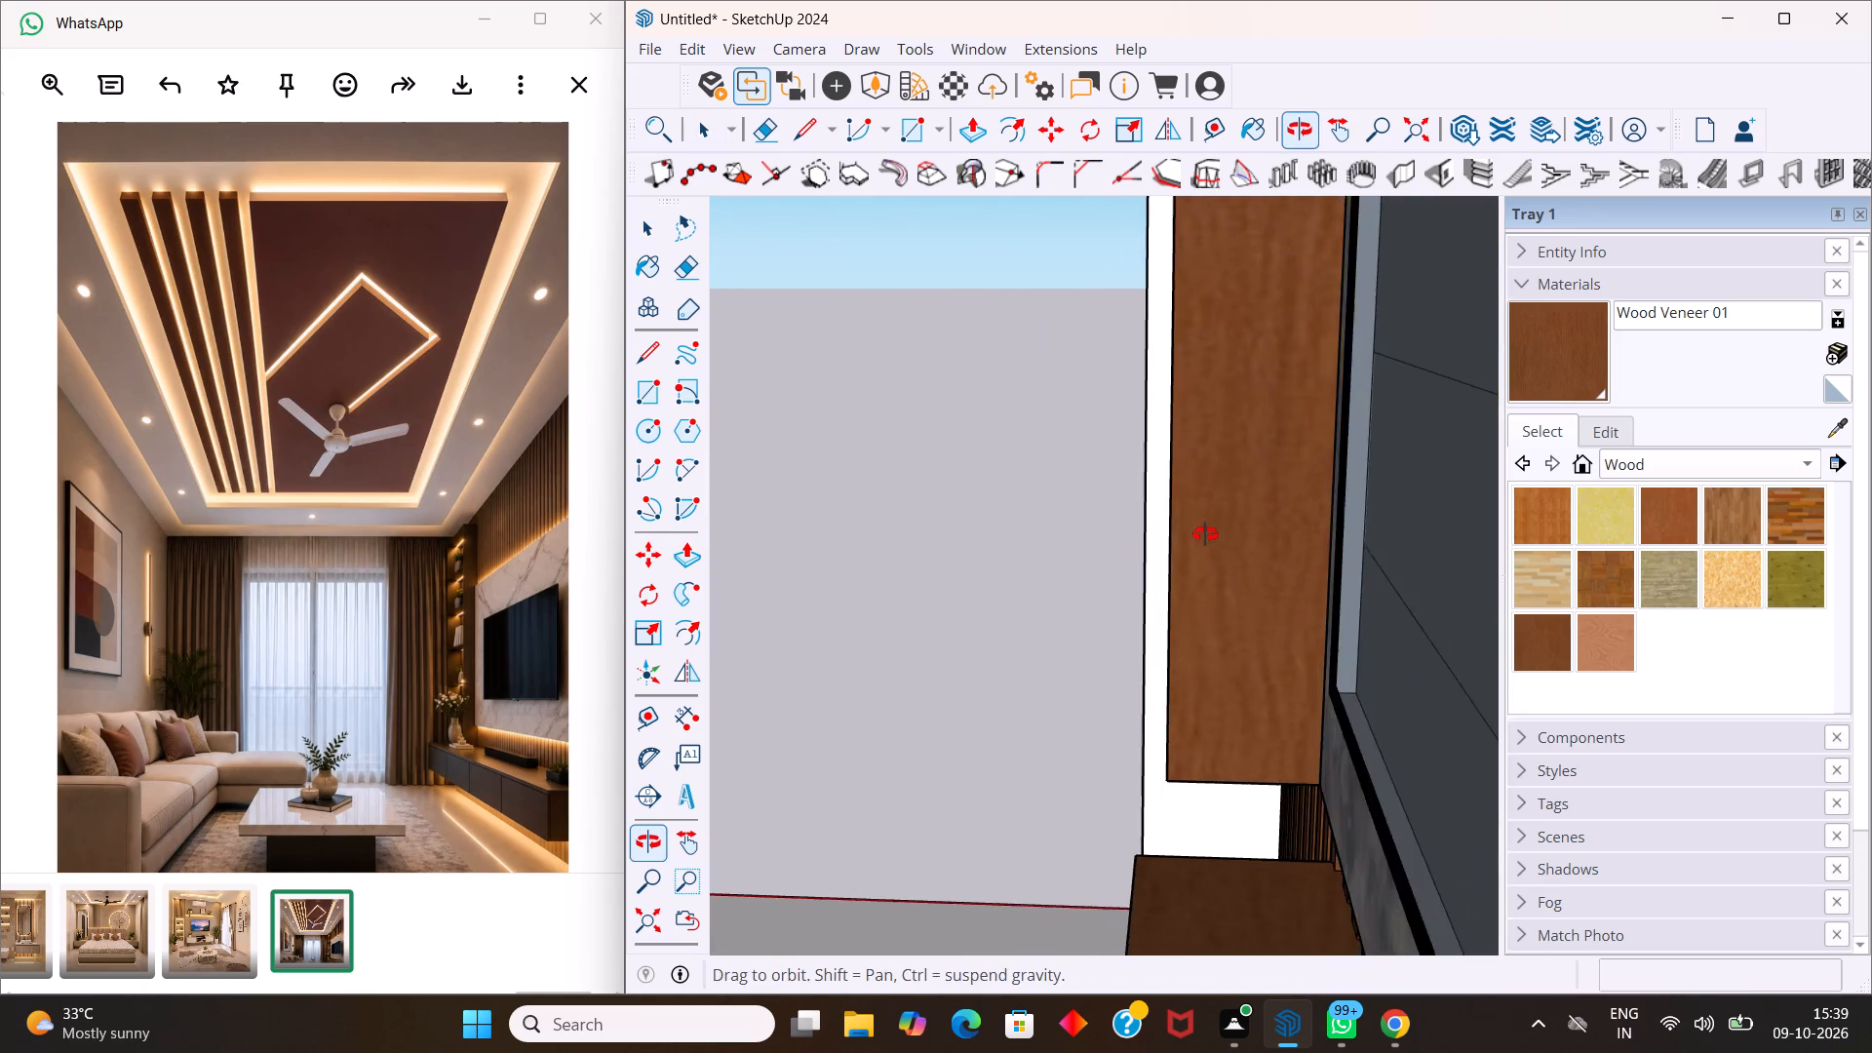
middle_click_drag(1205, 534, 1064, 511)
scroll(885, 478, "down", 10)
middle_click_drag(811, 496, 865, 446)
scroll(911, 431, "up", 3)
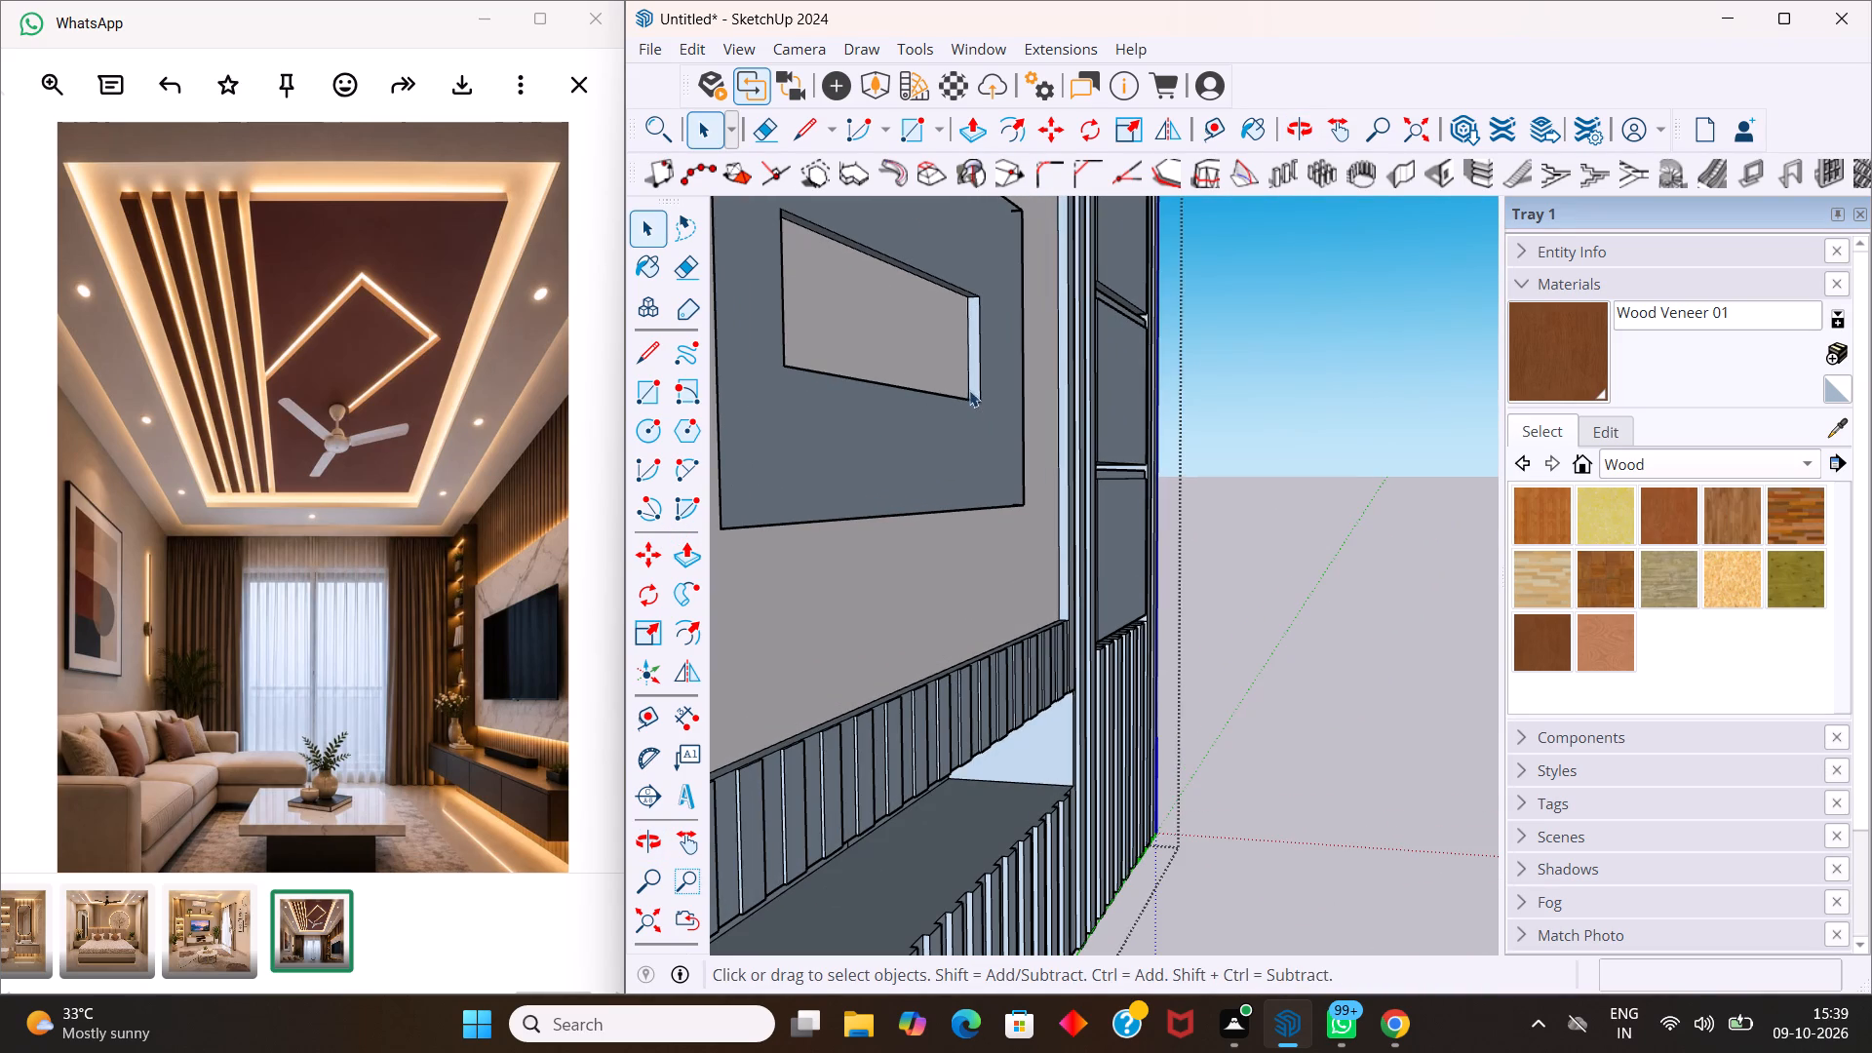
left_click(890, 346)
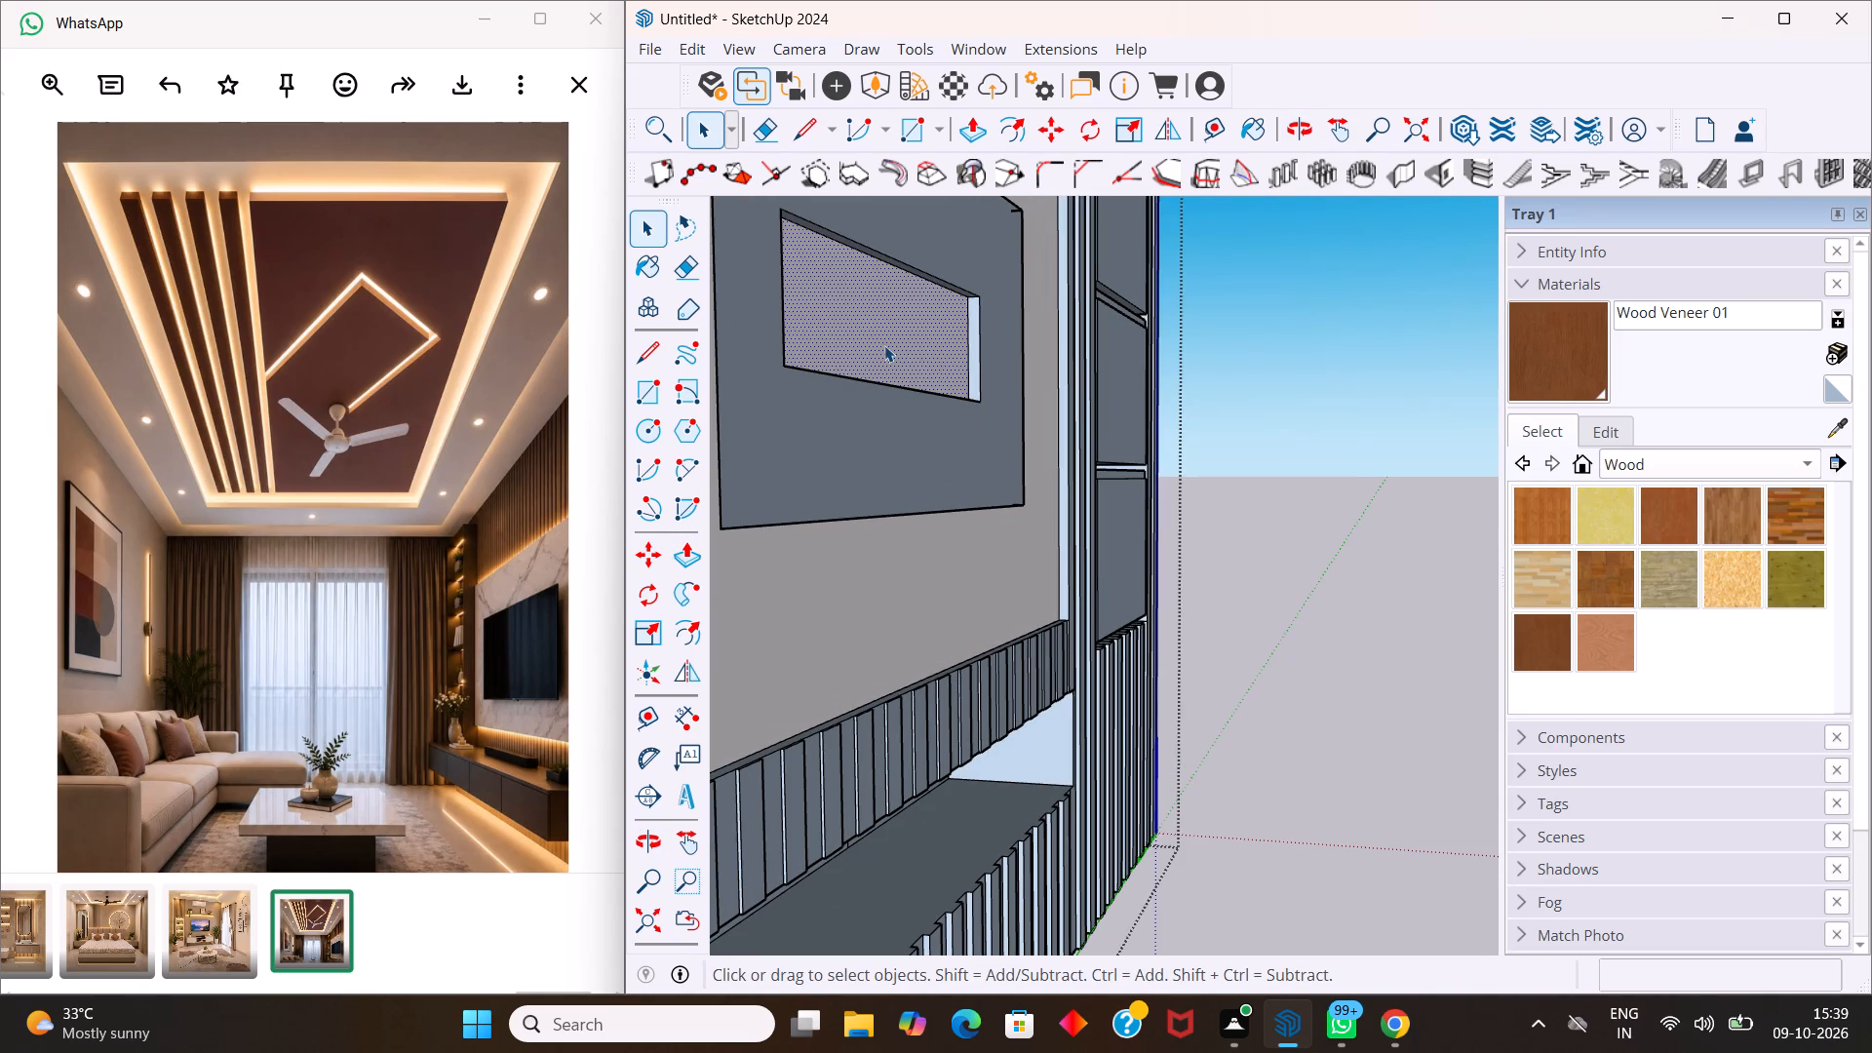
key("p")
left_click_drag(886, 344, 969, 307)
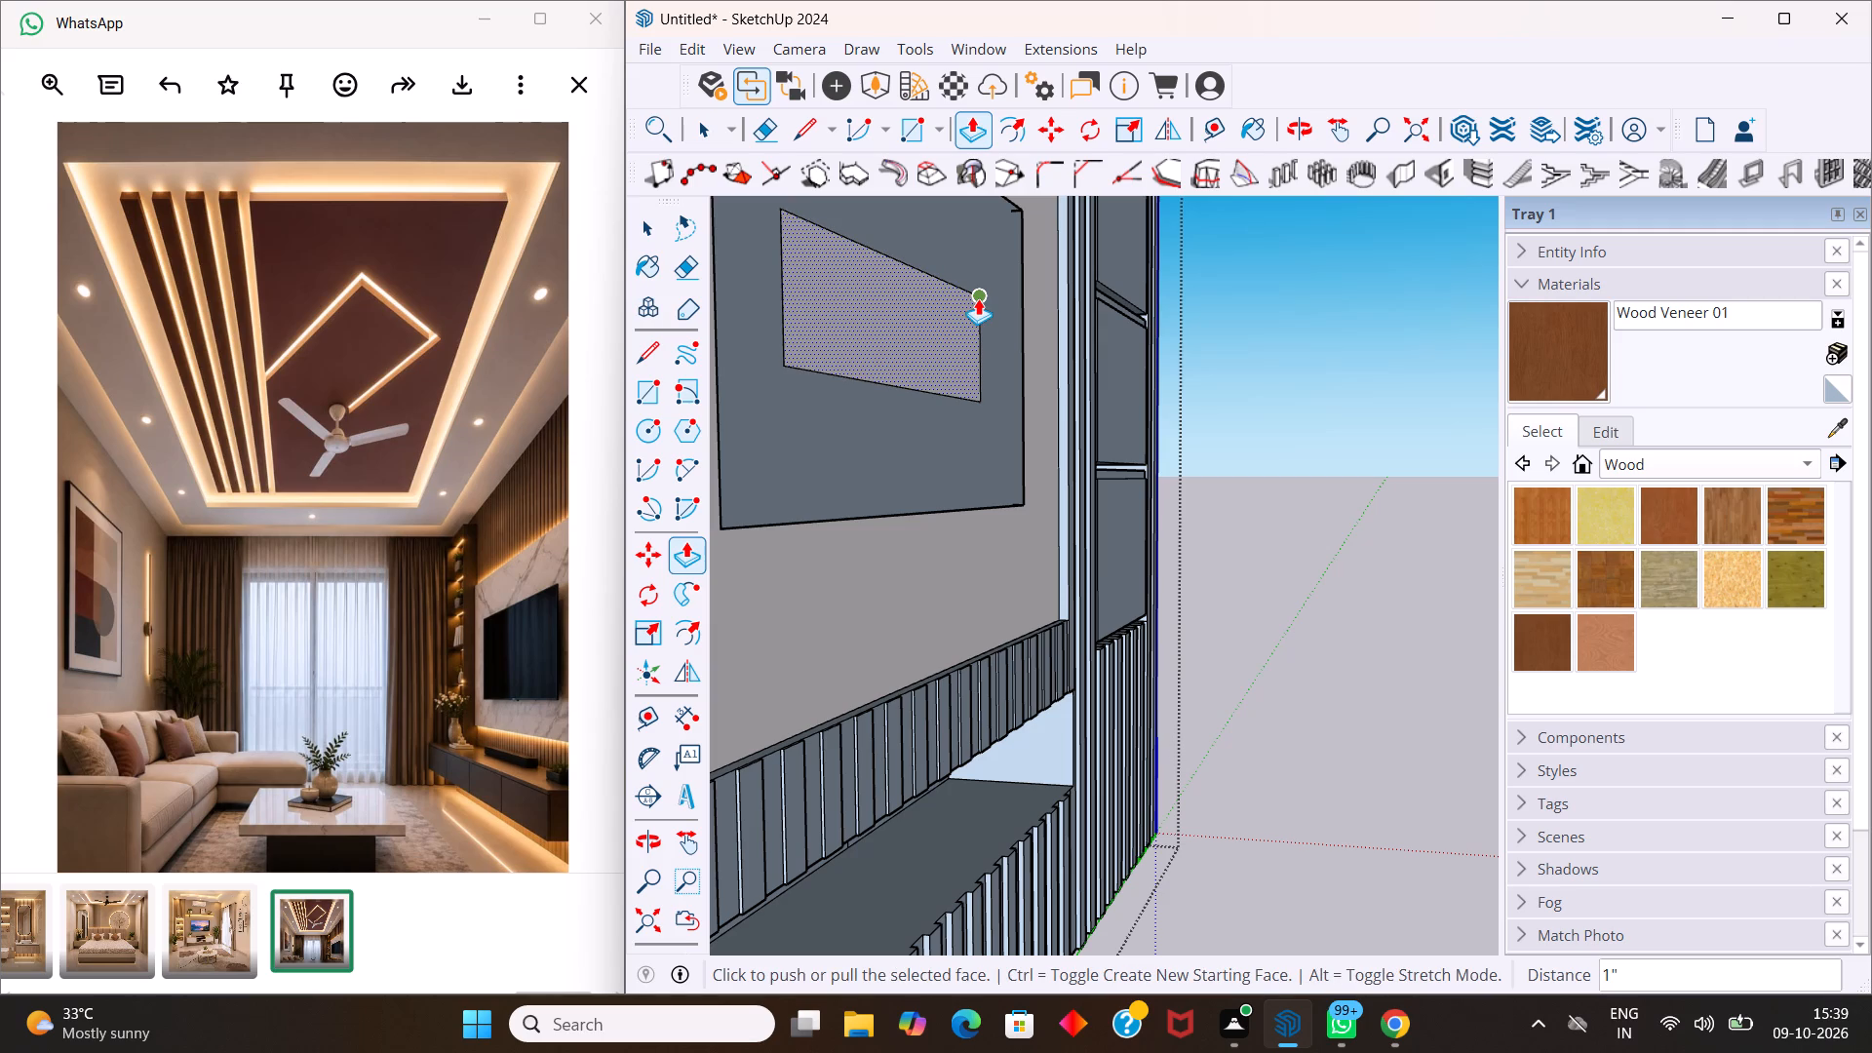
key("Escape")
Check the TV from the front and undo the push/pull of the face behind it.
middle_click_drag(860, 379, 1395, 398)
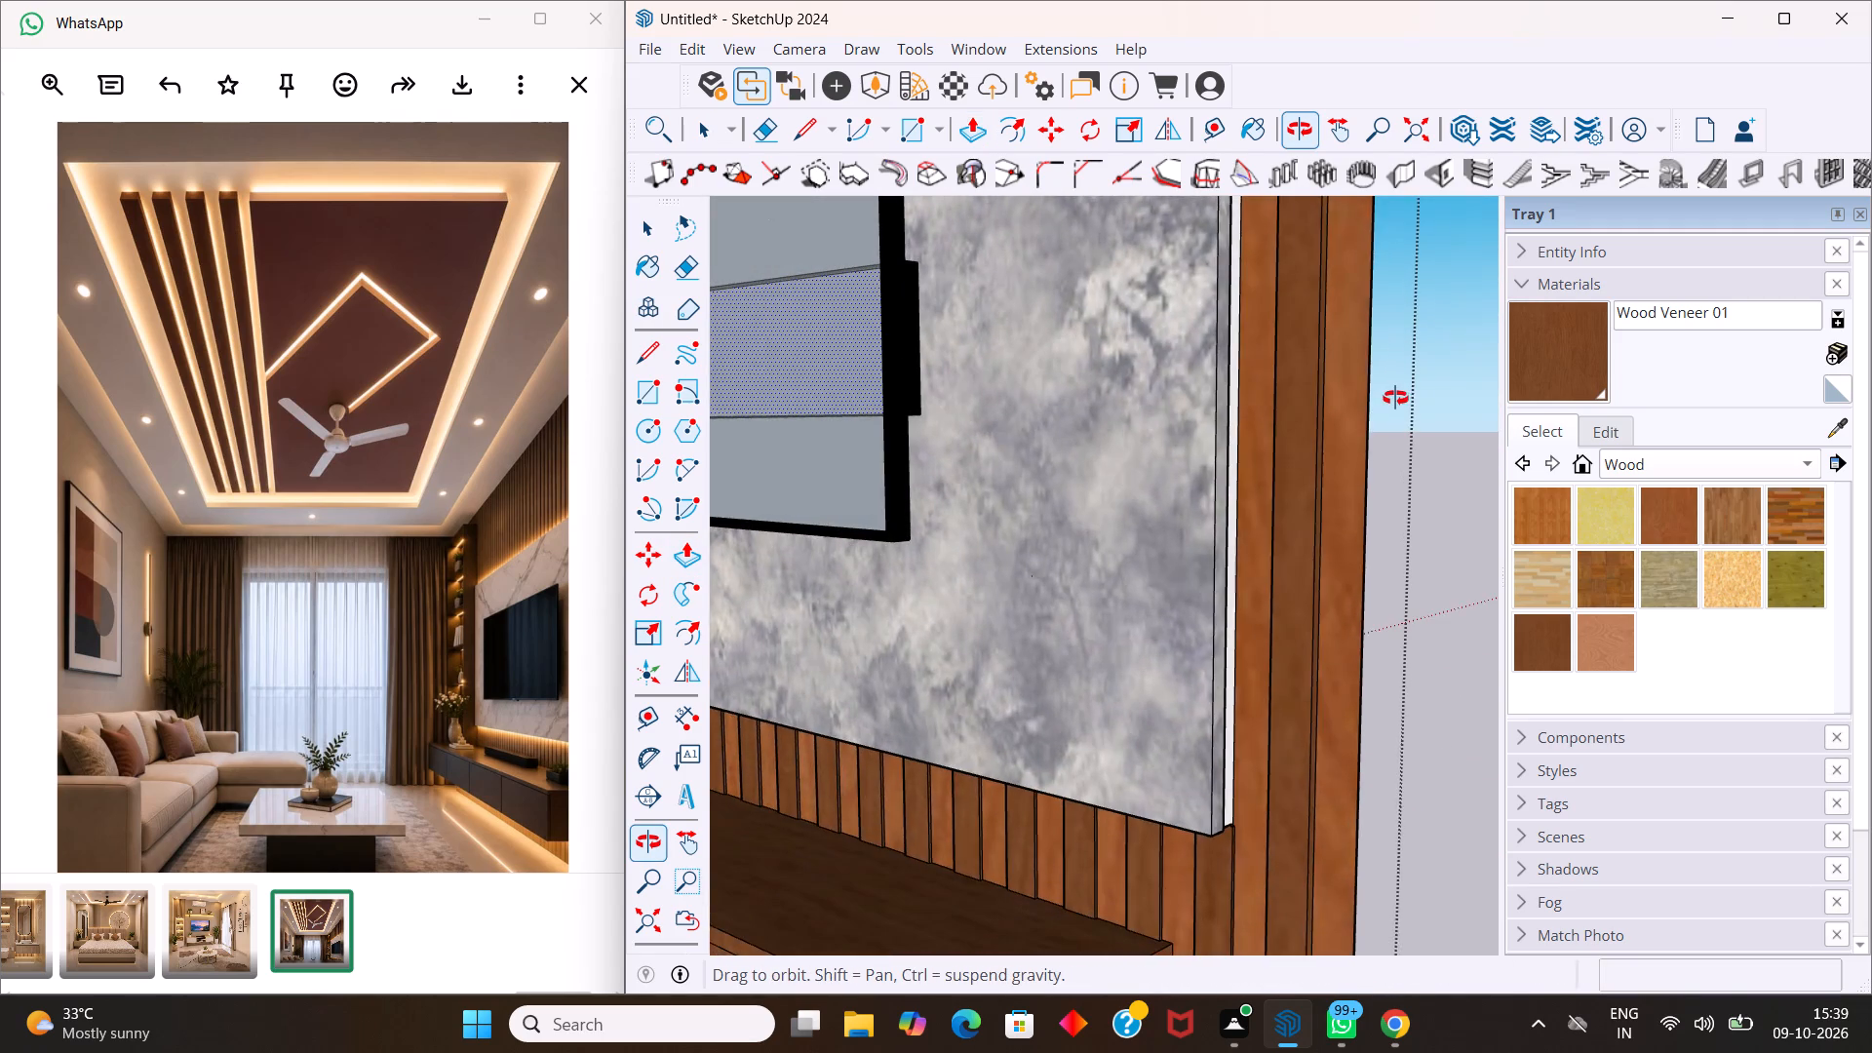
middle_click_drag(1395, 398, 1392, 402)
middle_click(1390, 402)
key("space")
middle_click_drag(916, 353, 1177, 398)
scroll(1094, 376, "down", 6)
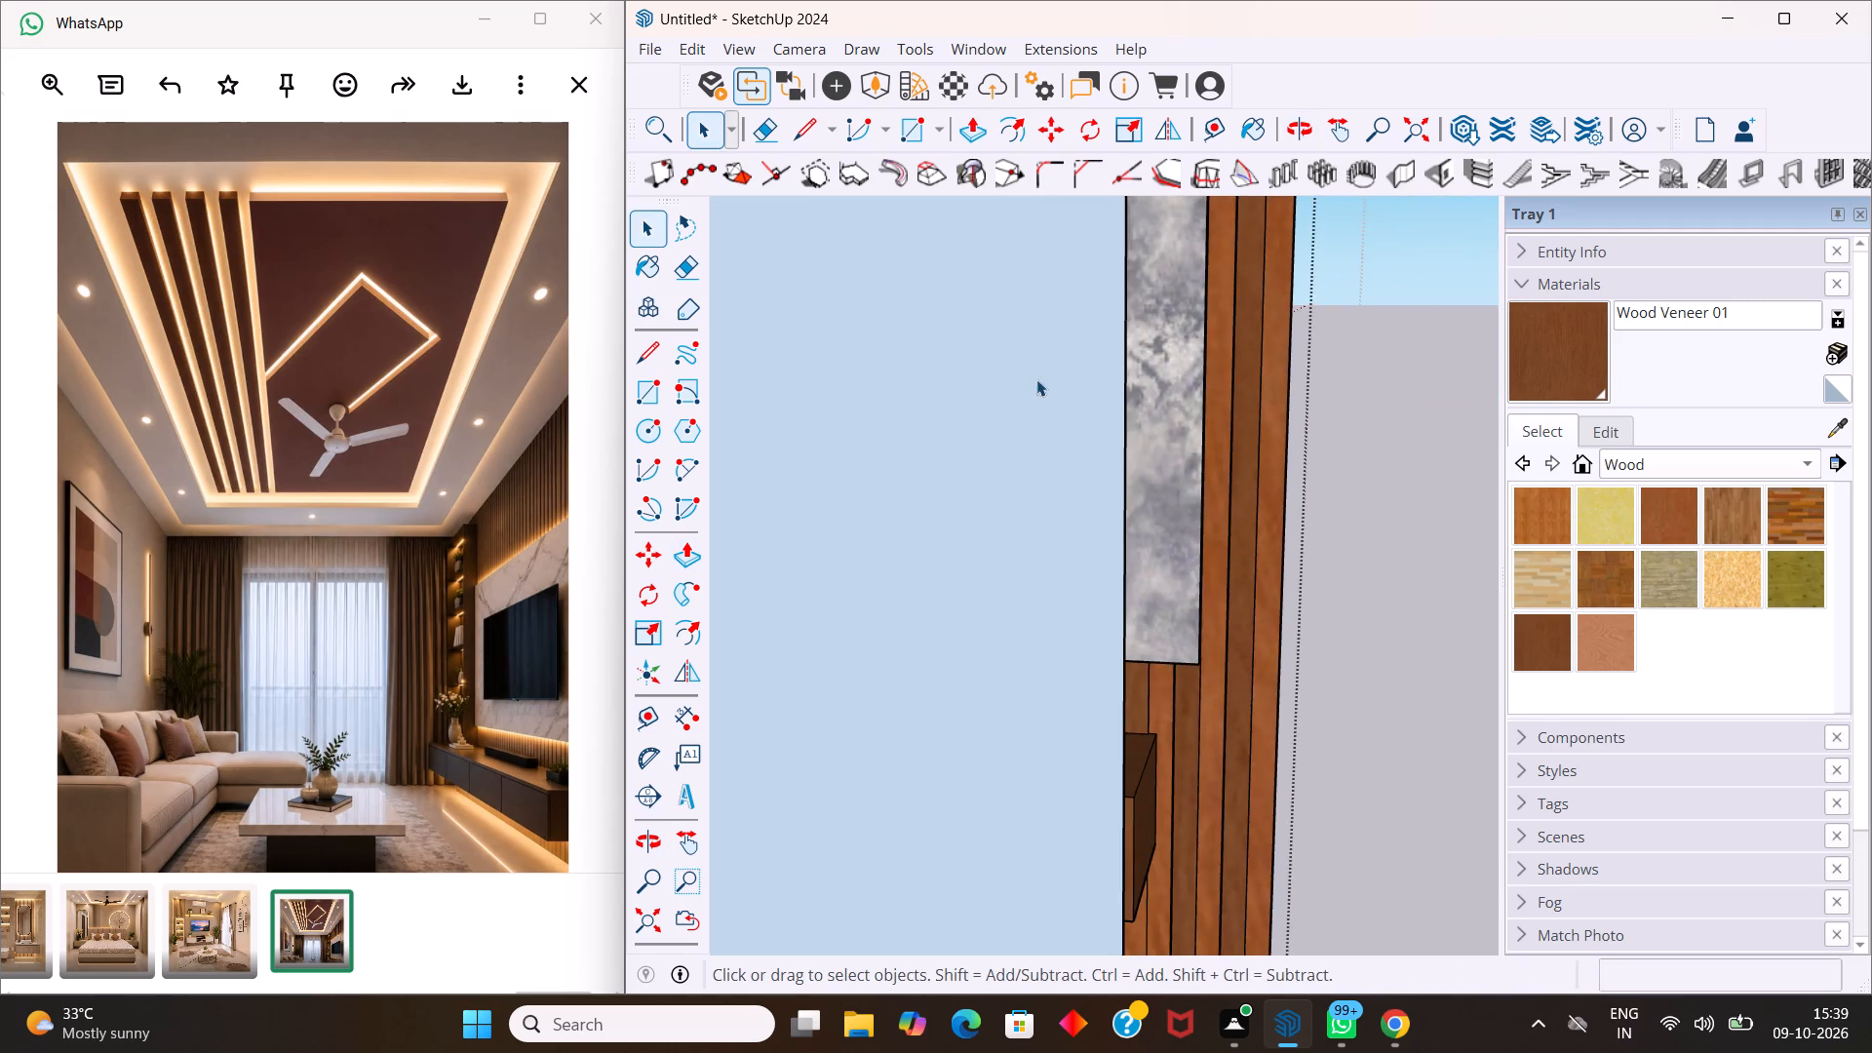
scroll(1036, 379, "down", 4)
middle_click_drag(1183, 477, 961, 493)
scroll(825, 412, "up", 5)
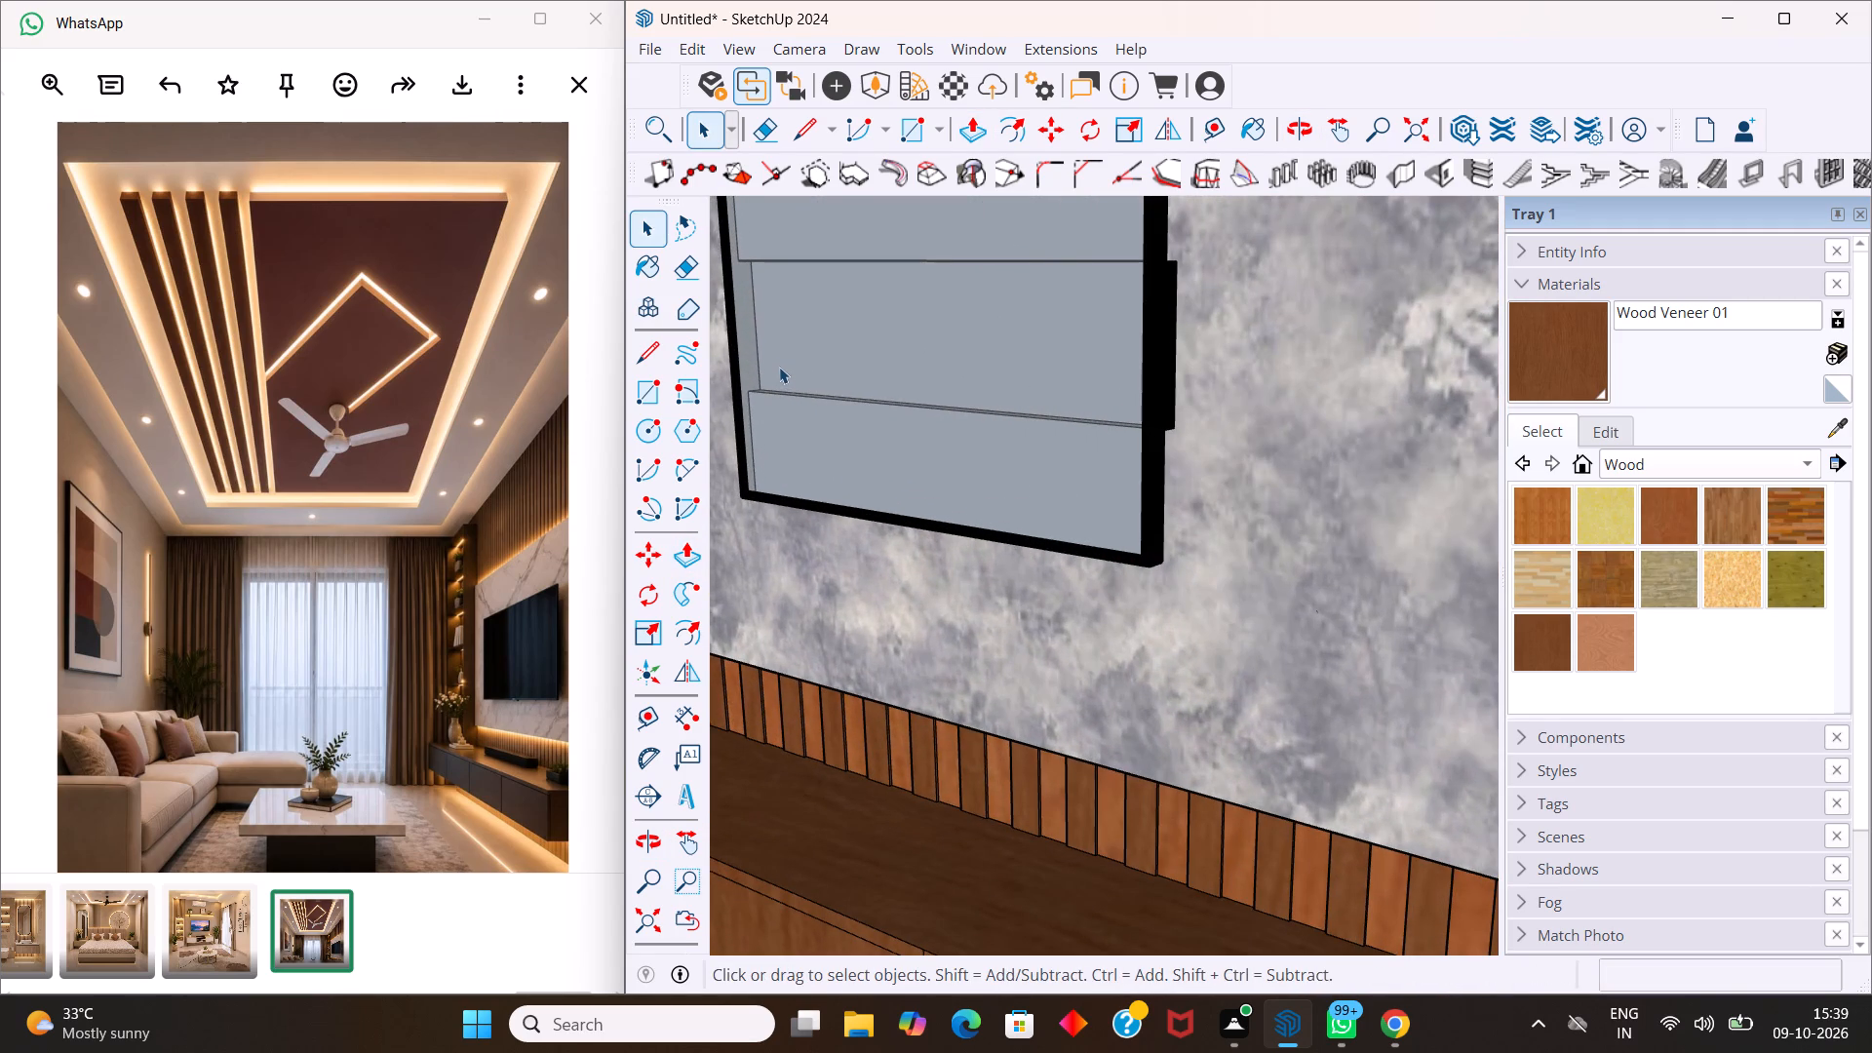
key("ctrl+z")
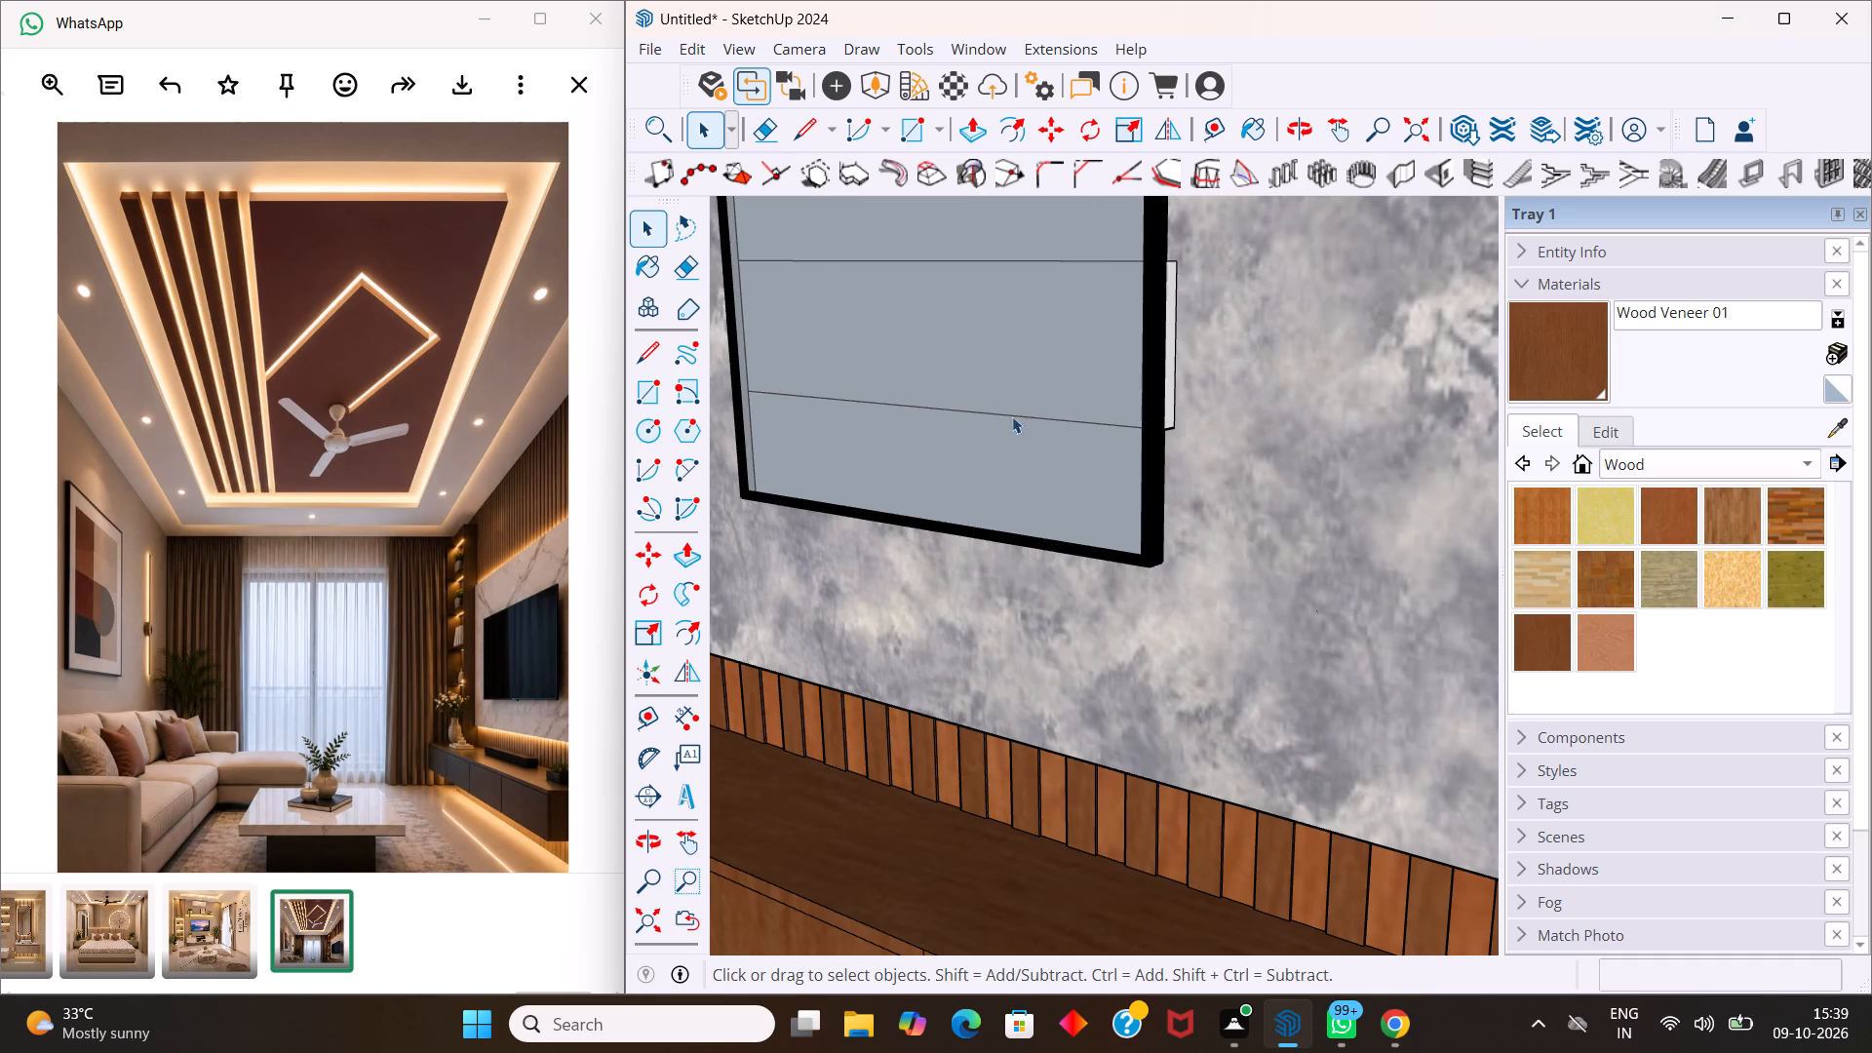
Examine the whole living hall from its open side, including the shelf unit, TV panel and console.
middle_click_drag(1018, 419, 519, 440)
scroll(519, 440, "down", 9)
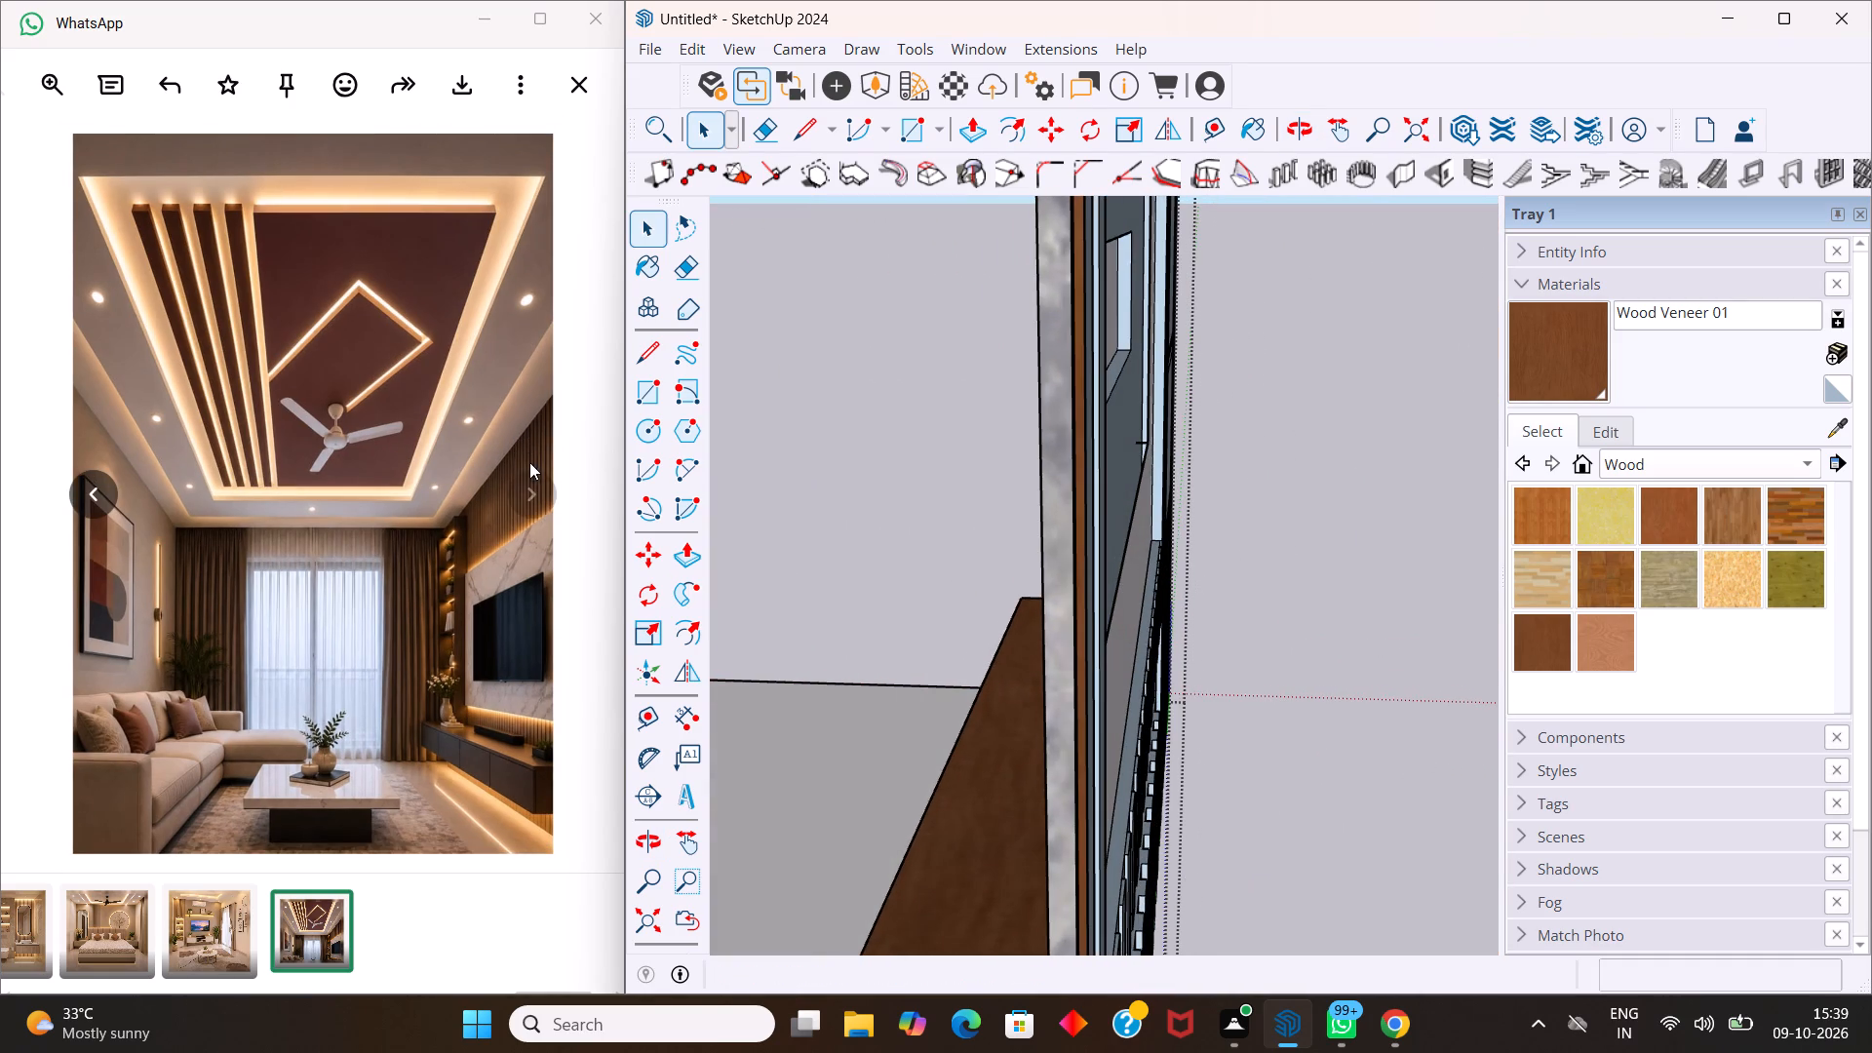
scroll(973, 510, "down", 5)
middle_click_drag(953, 518, 1188, 525)
scroll(1179, 503, "down", 10)
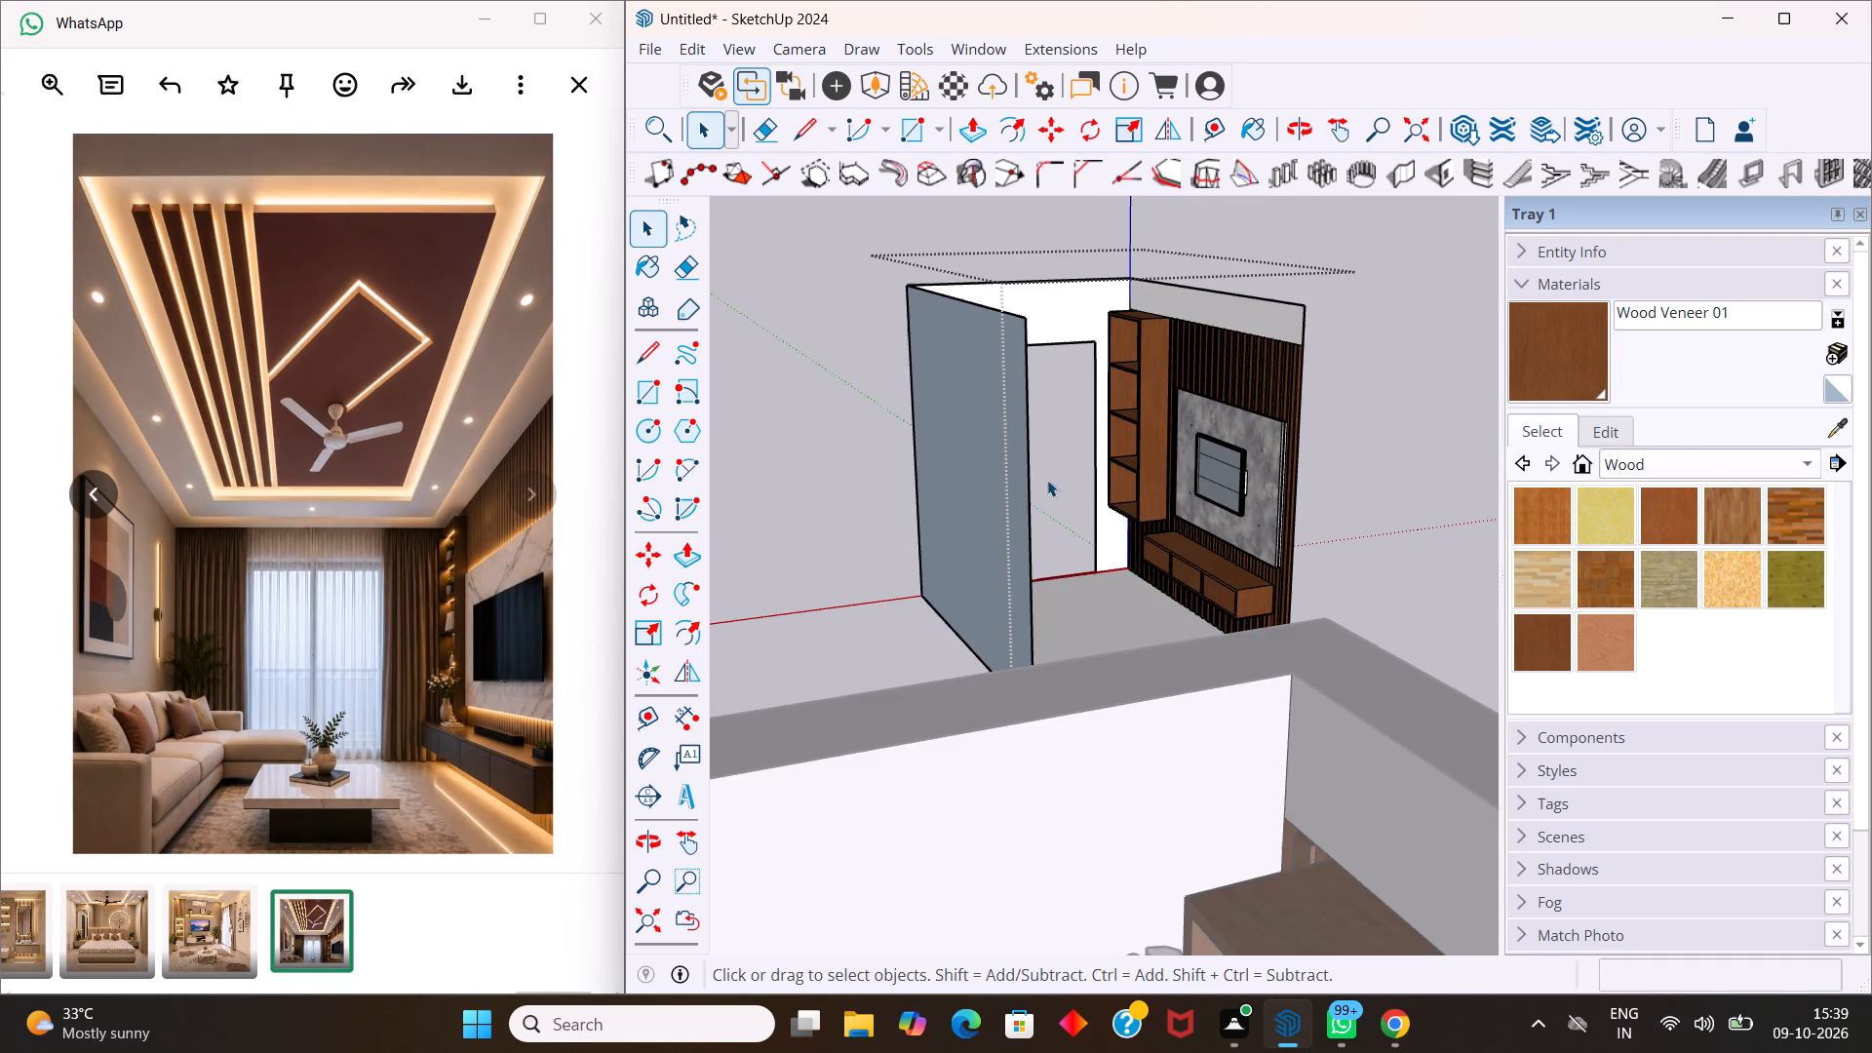
middle_click(1140, 516)
middle_click_drag(1118, 486, 1228, 479)
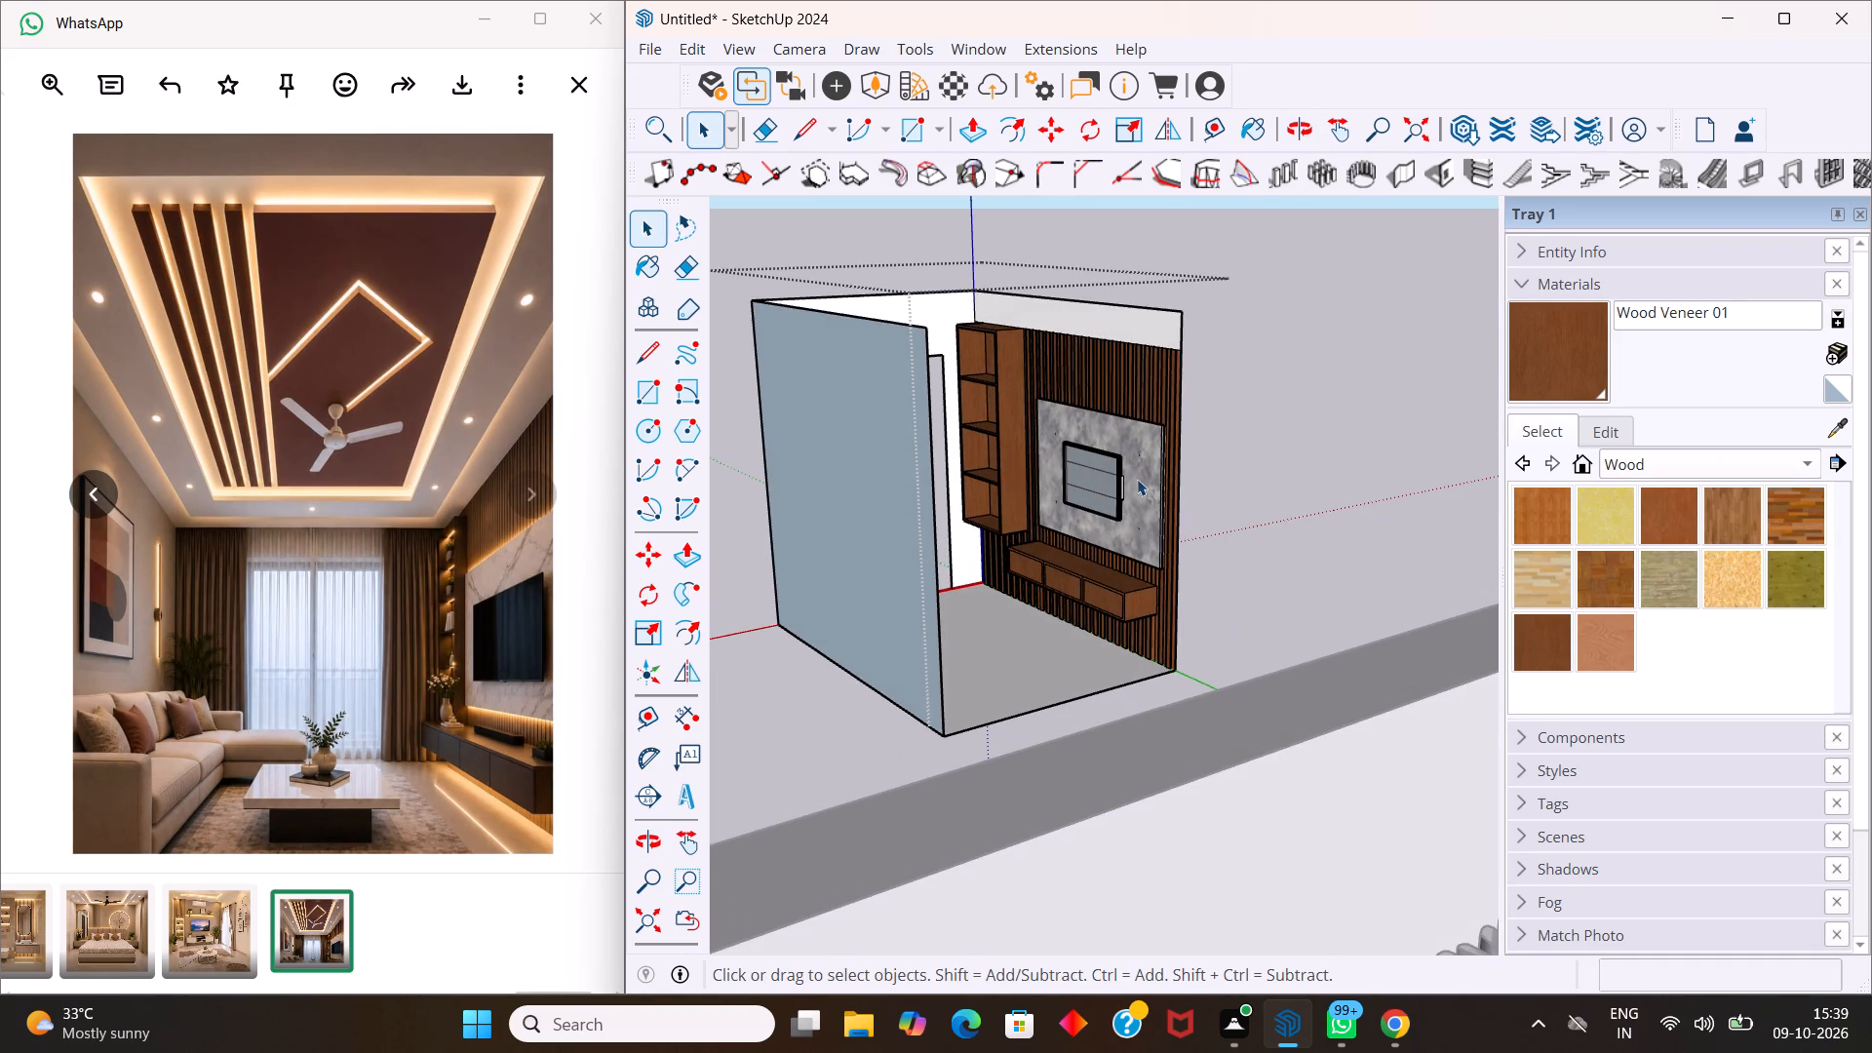
middle_click_drag(1277, 482, 979, 494)
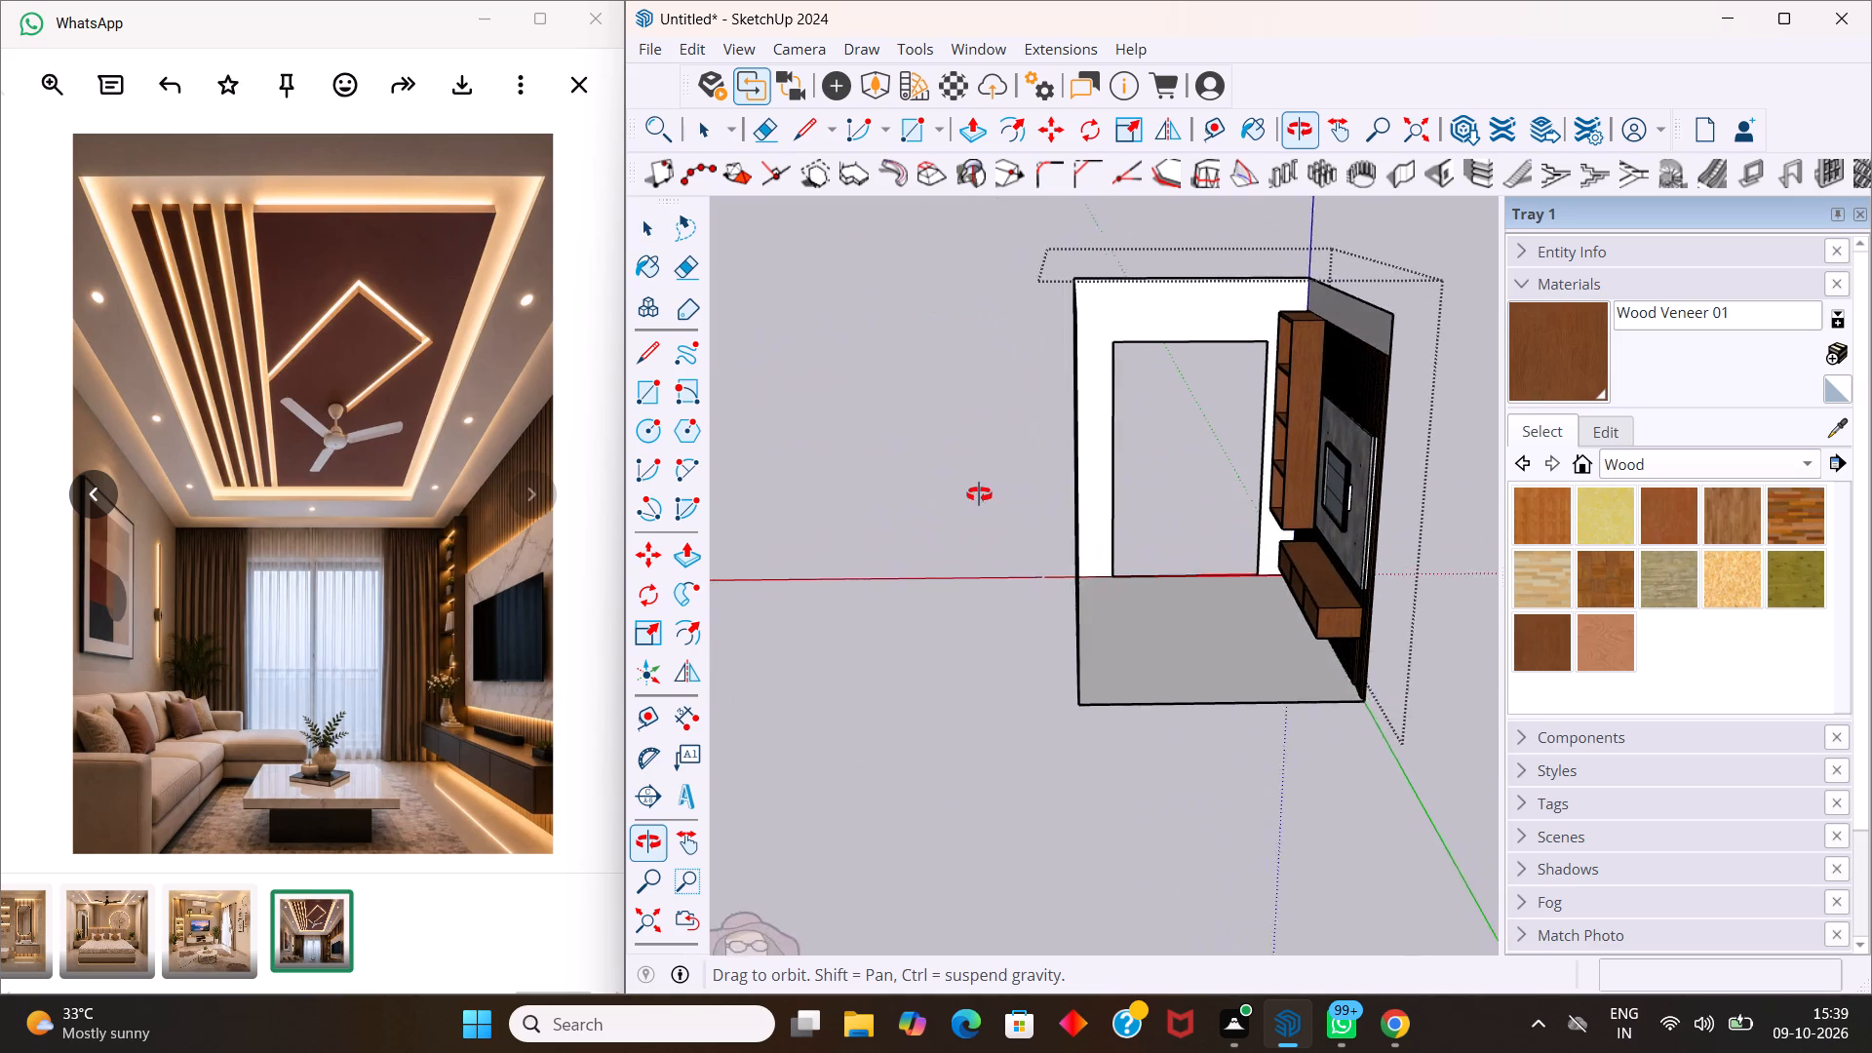
middle_click_drag(979, 494, 966, 488)
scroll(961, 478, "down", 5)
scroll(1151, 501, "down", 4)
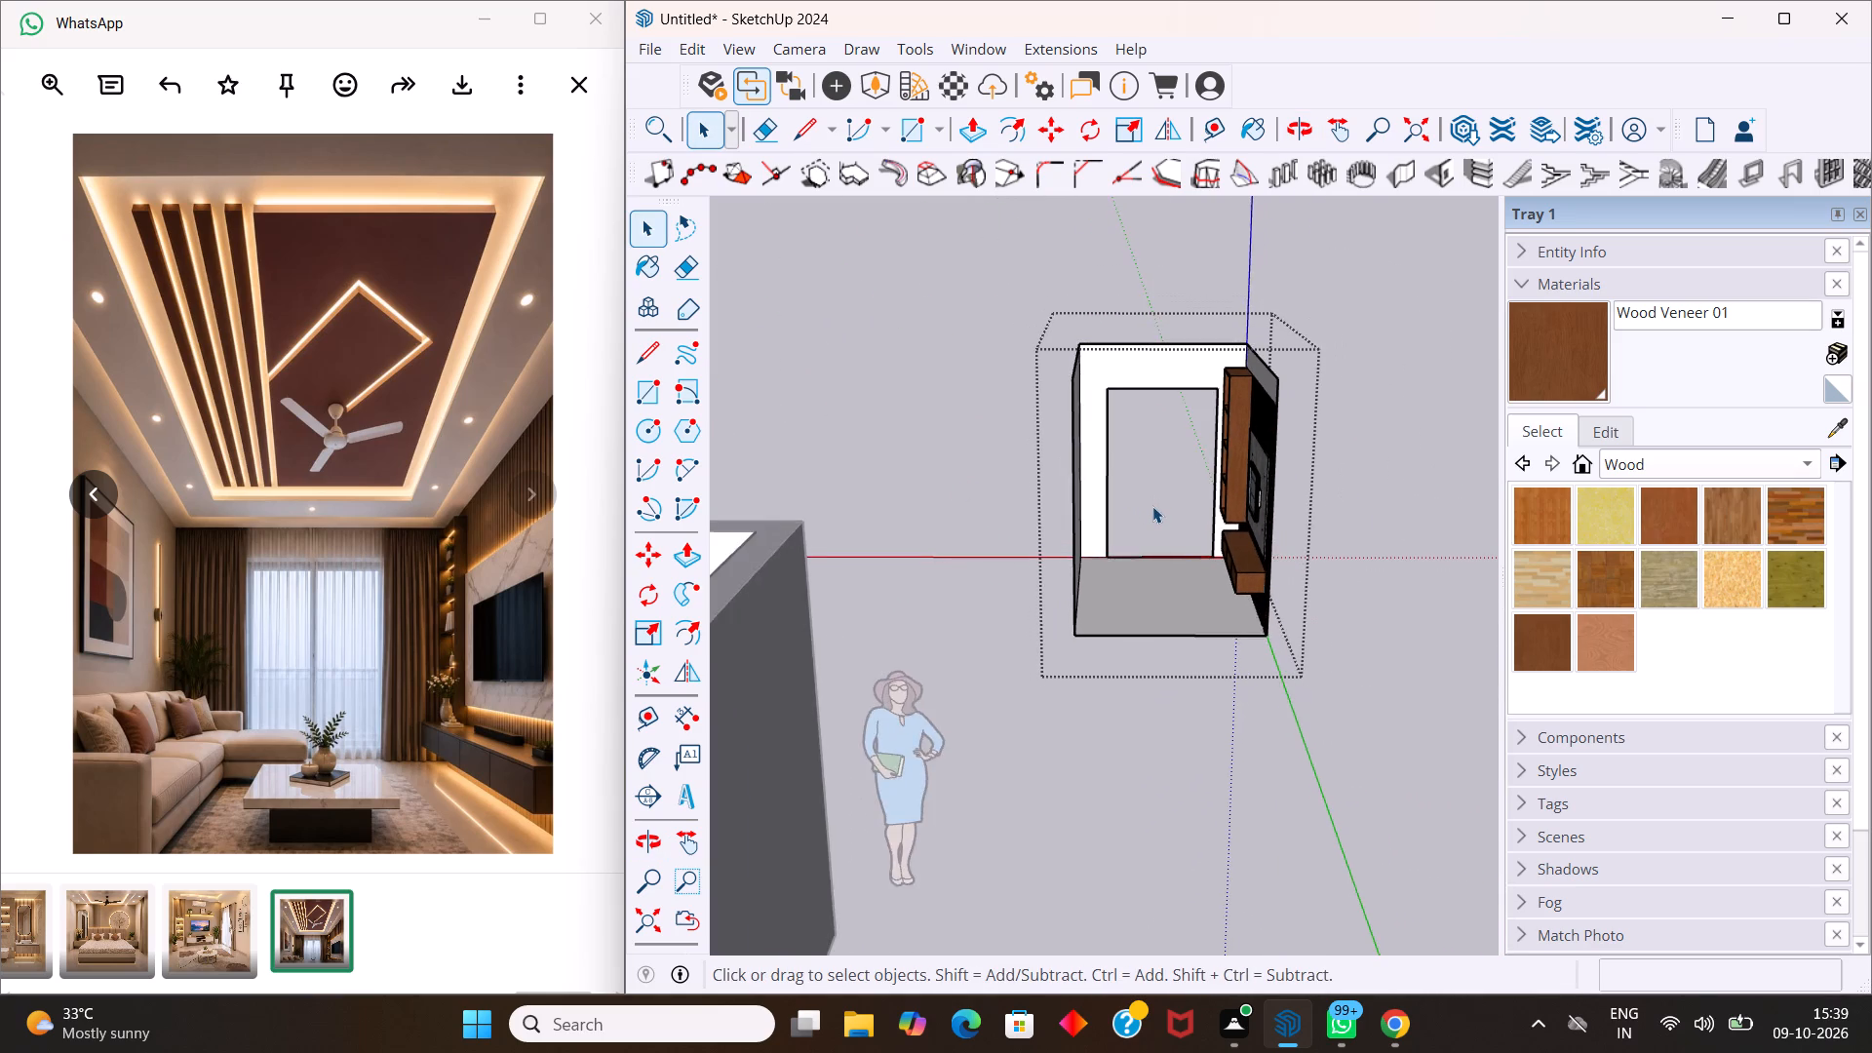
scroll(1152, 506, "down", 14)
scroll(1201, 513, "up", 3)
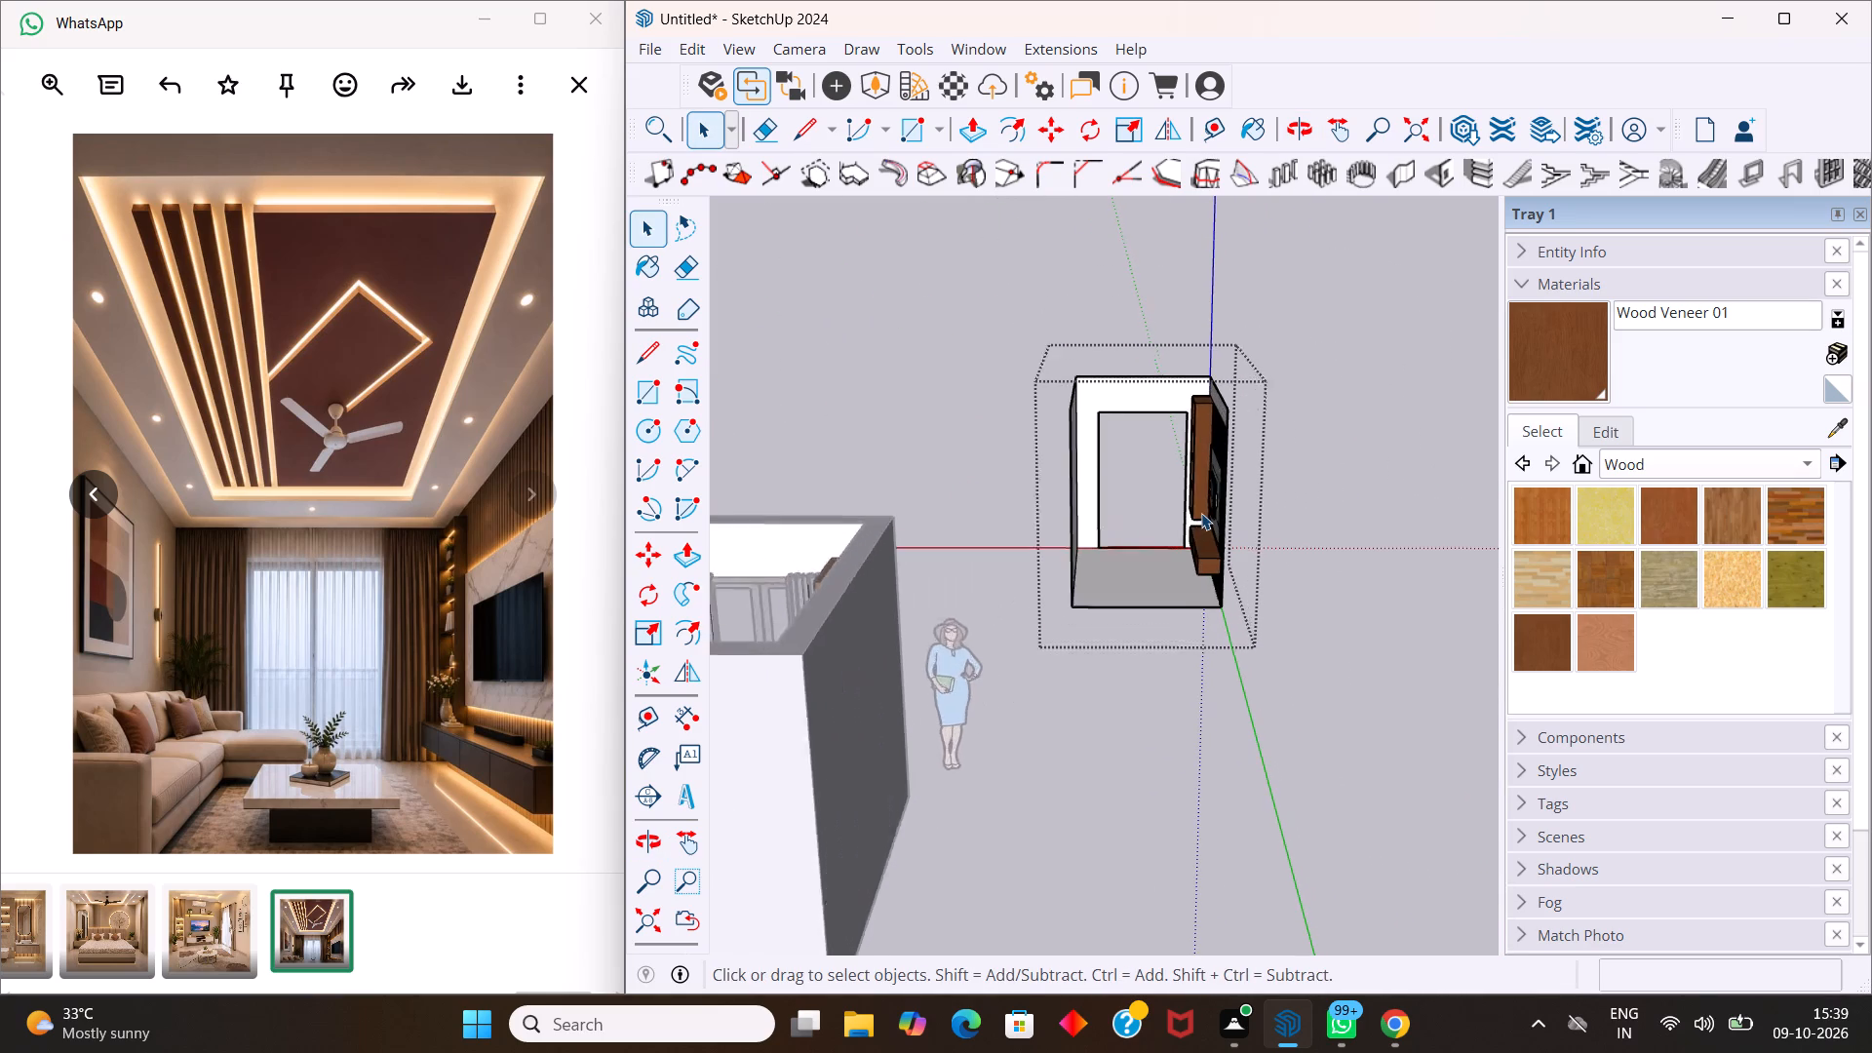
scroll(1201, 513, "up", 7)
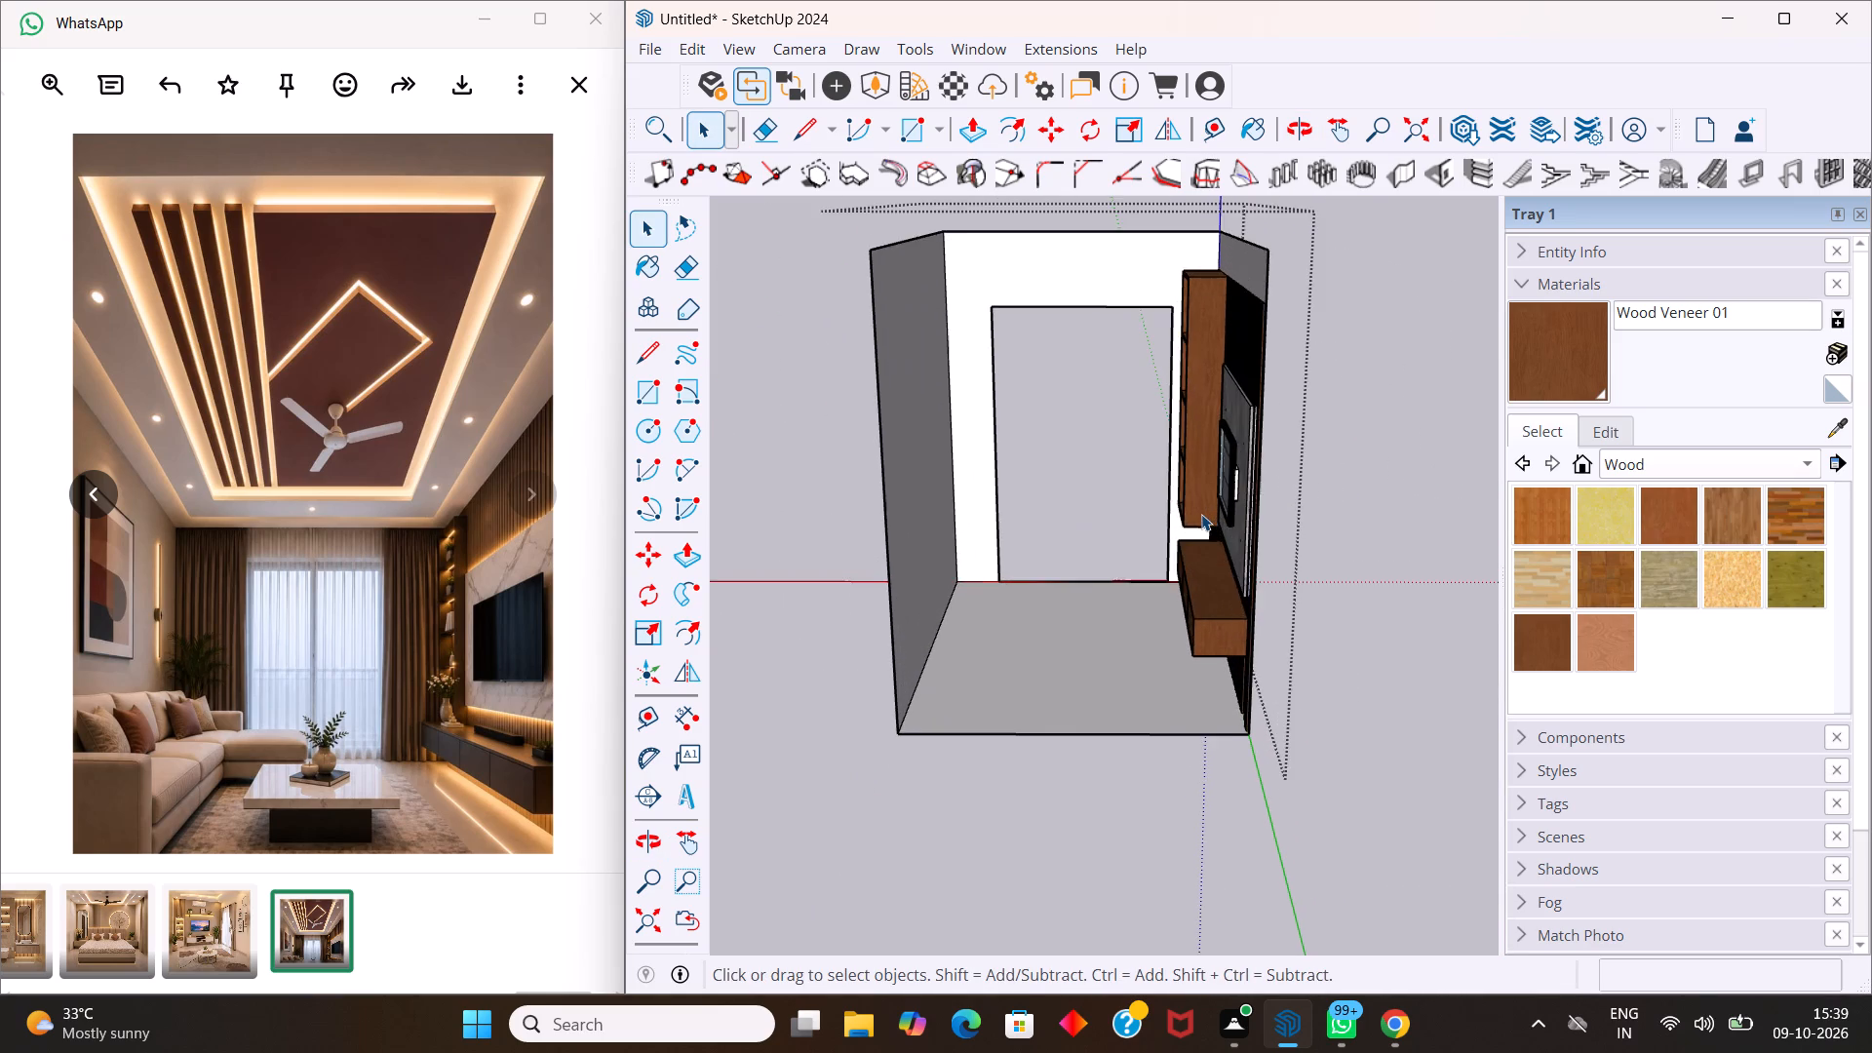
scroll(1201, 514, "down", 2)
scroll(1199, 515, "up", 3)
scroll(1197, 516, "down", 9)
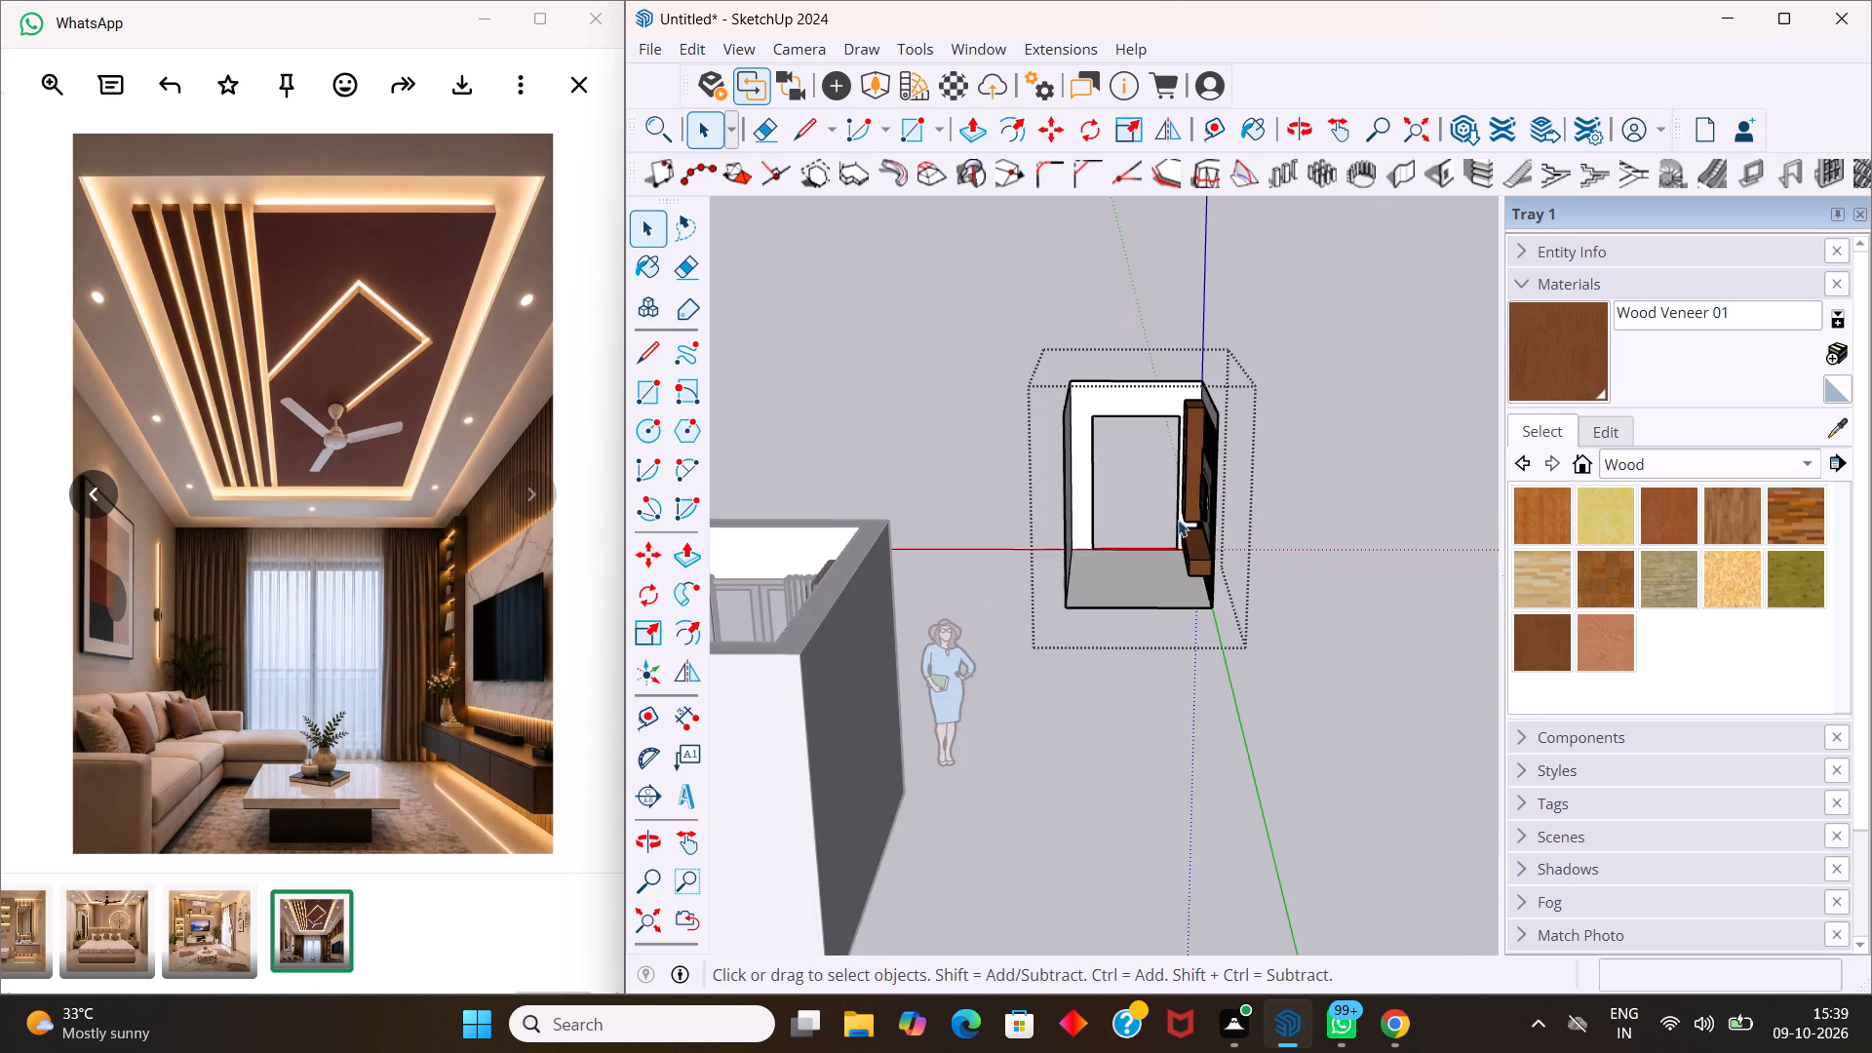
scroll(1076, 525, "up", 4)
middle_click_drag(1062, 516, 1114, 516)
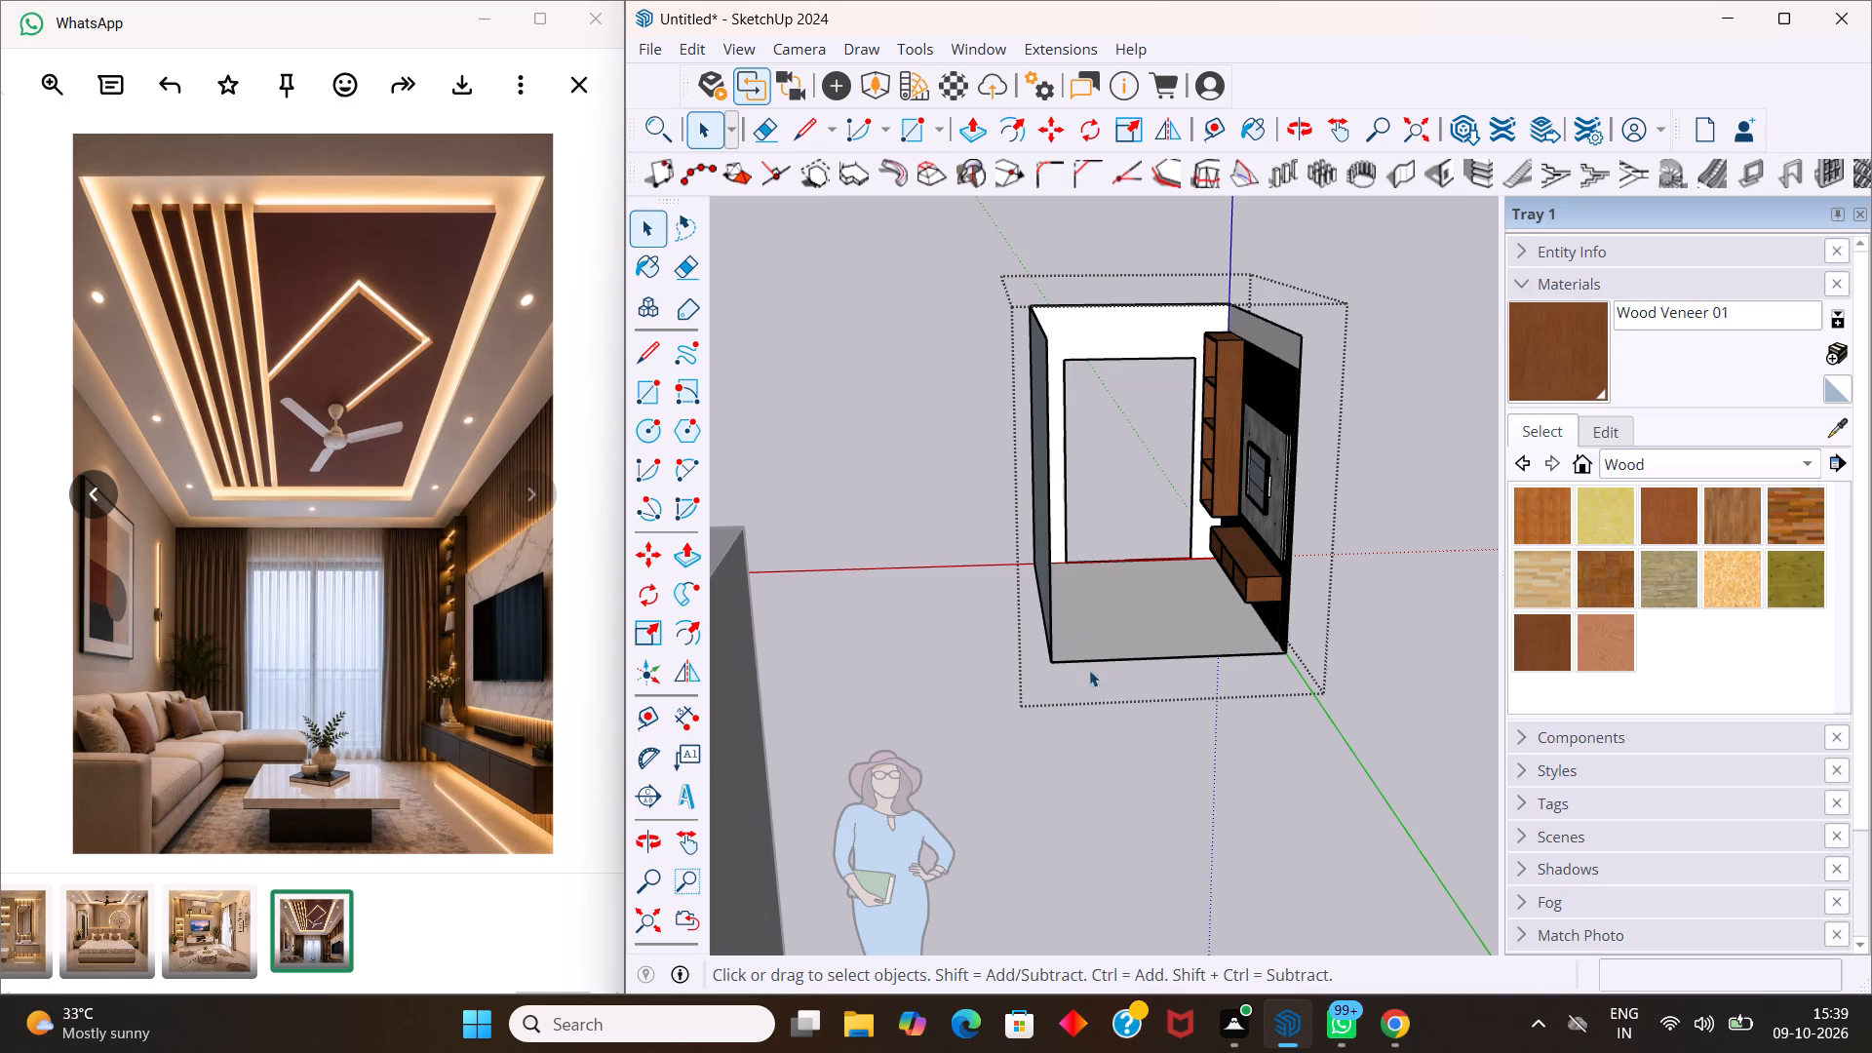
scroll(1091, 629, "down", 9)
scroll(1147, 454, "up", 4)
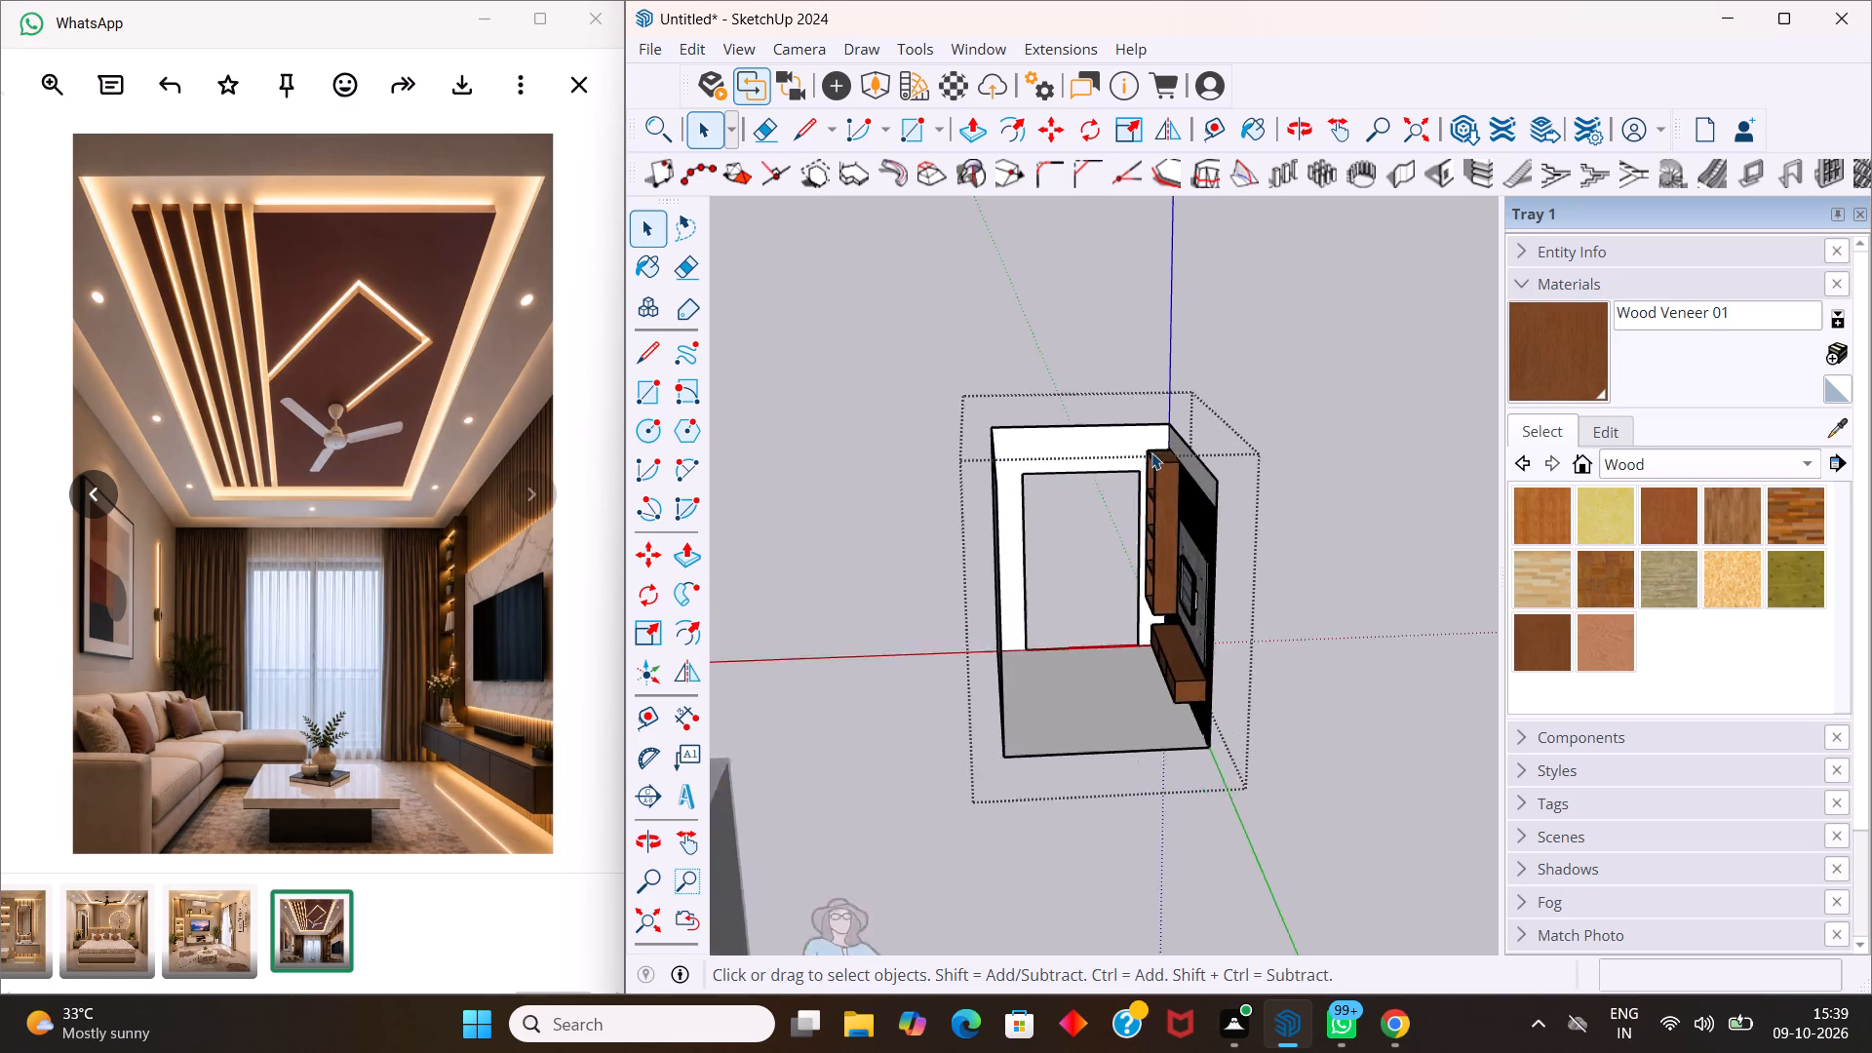
Paint the exposed white side of the mount block behind the TV with Stone Vein Gray from the Stone collection.
scroll(1151, 452, "up", 11)
scroll(1118, 510, "down", 4)
scroll(1268, 717, "up", 5)
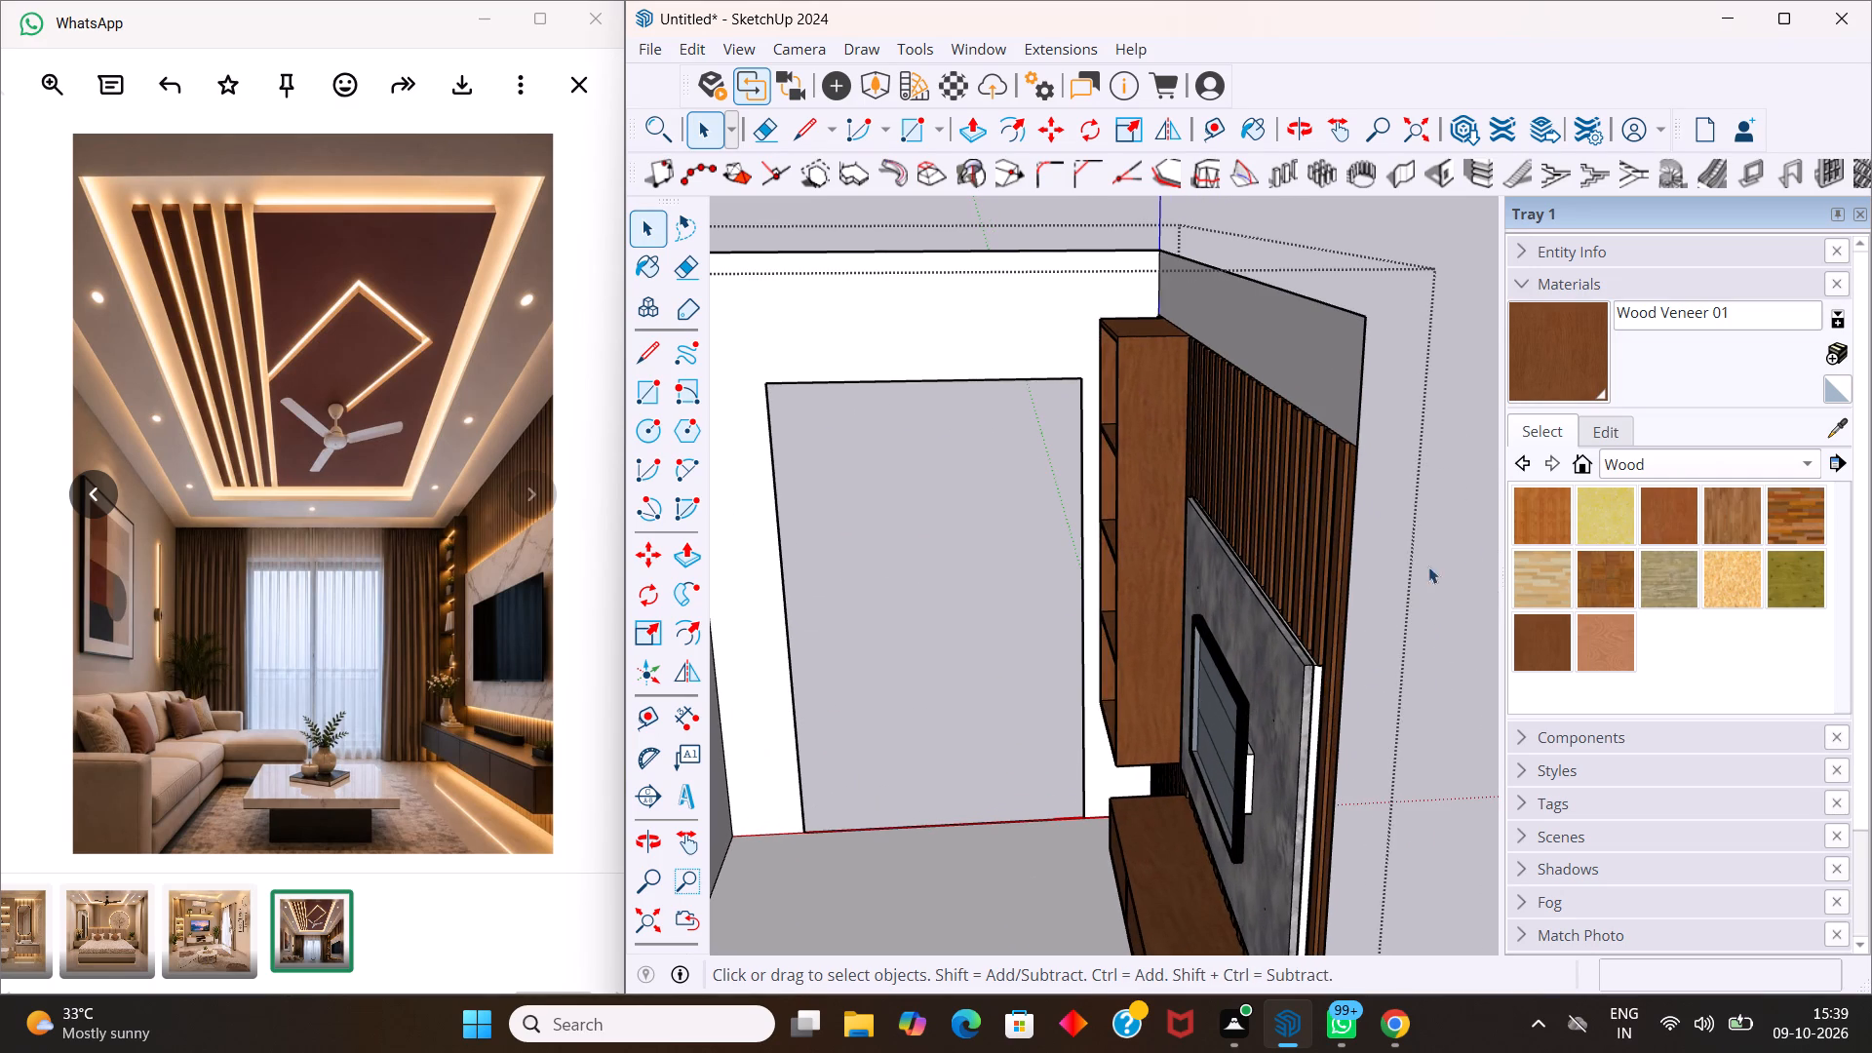
left_click(1671, 467)
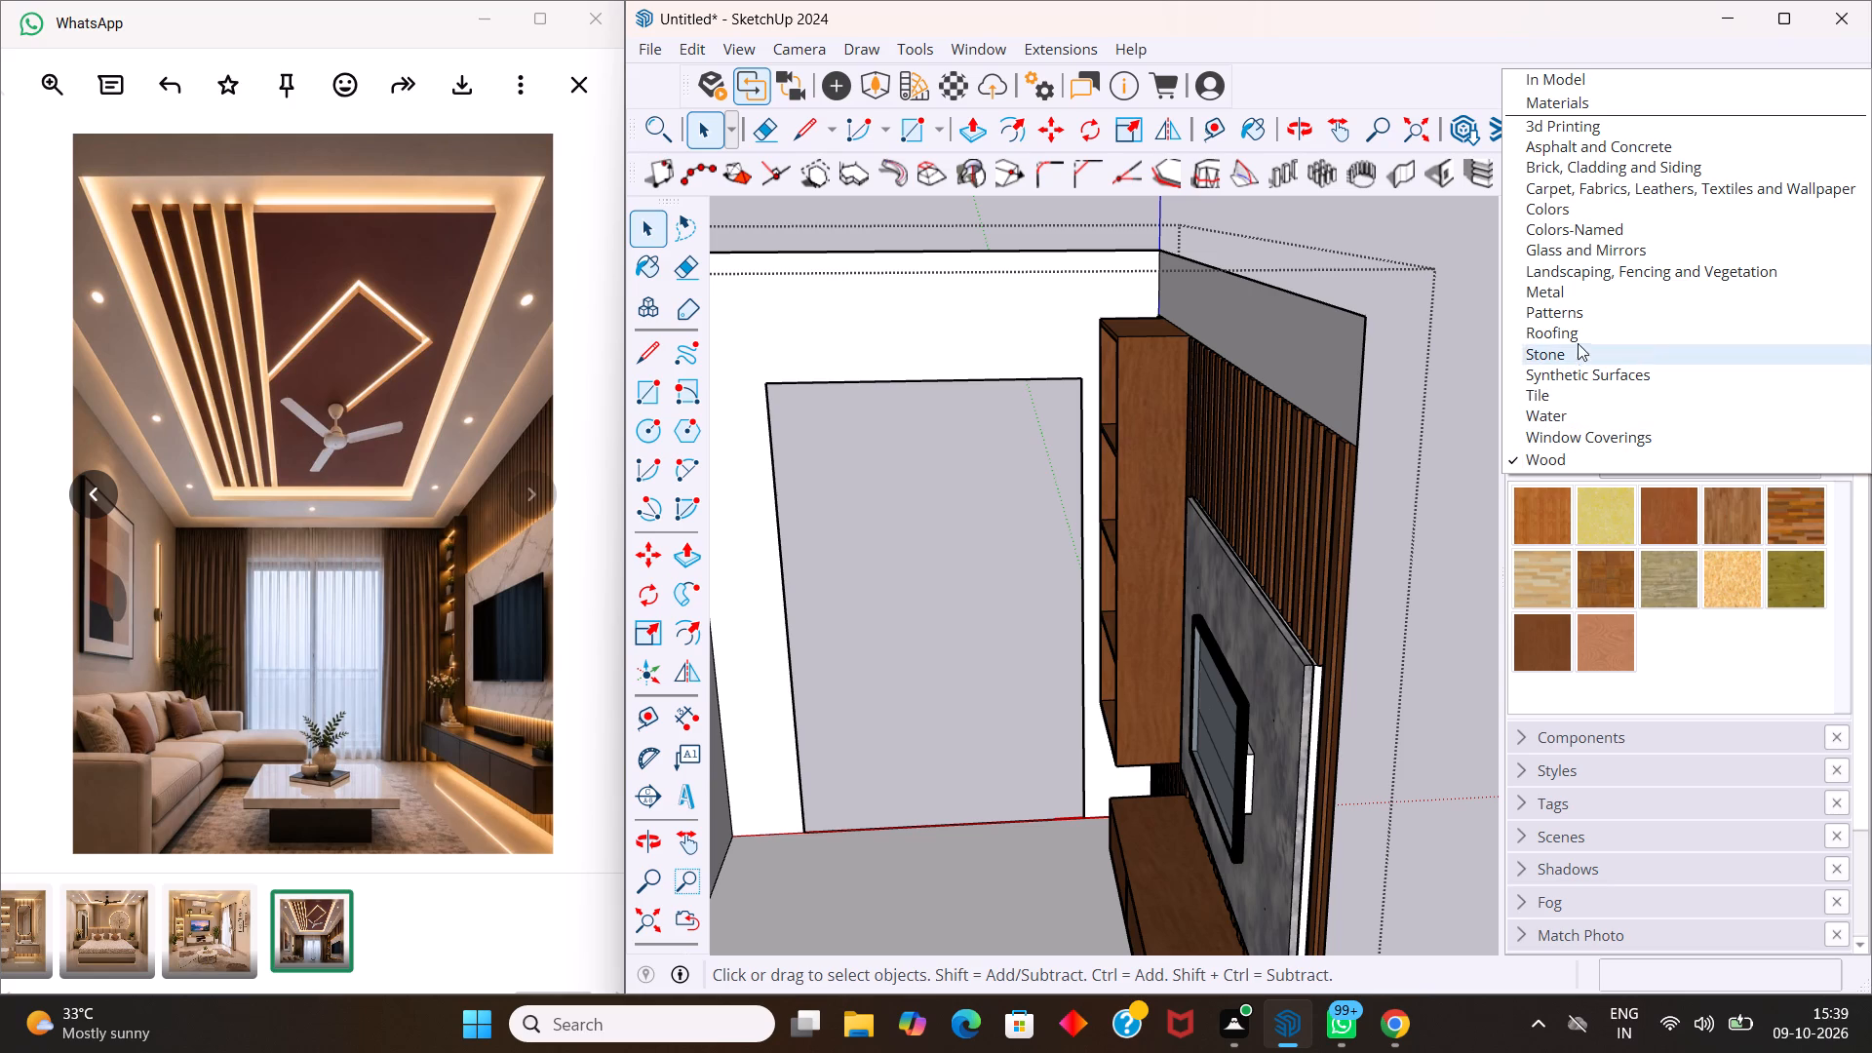
left_click(1571, 346)
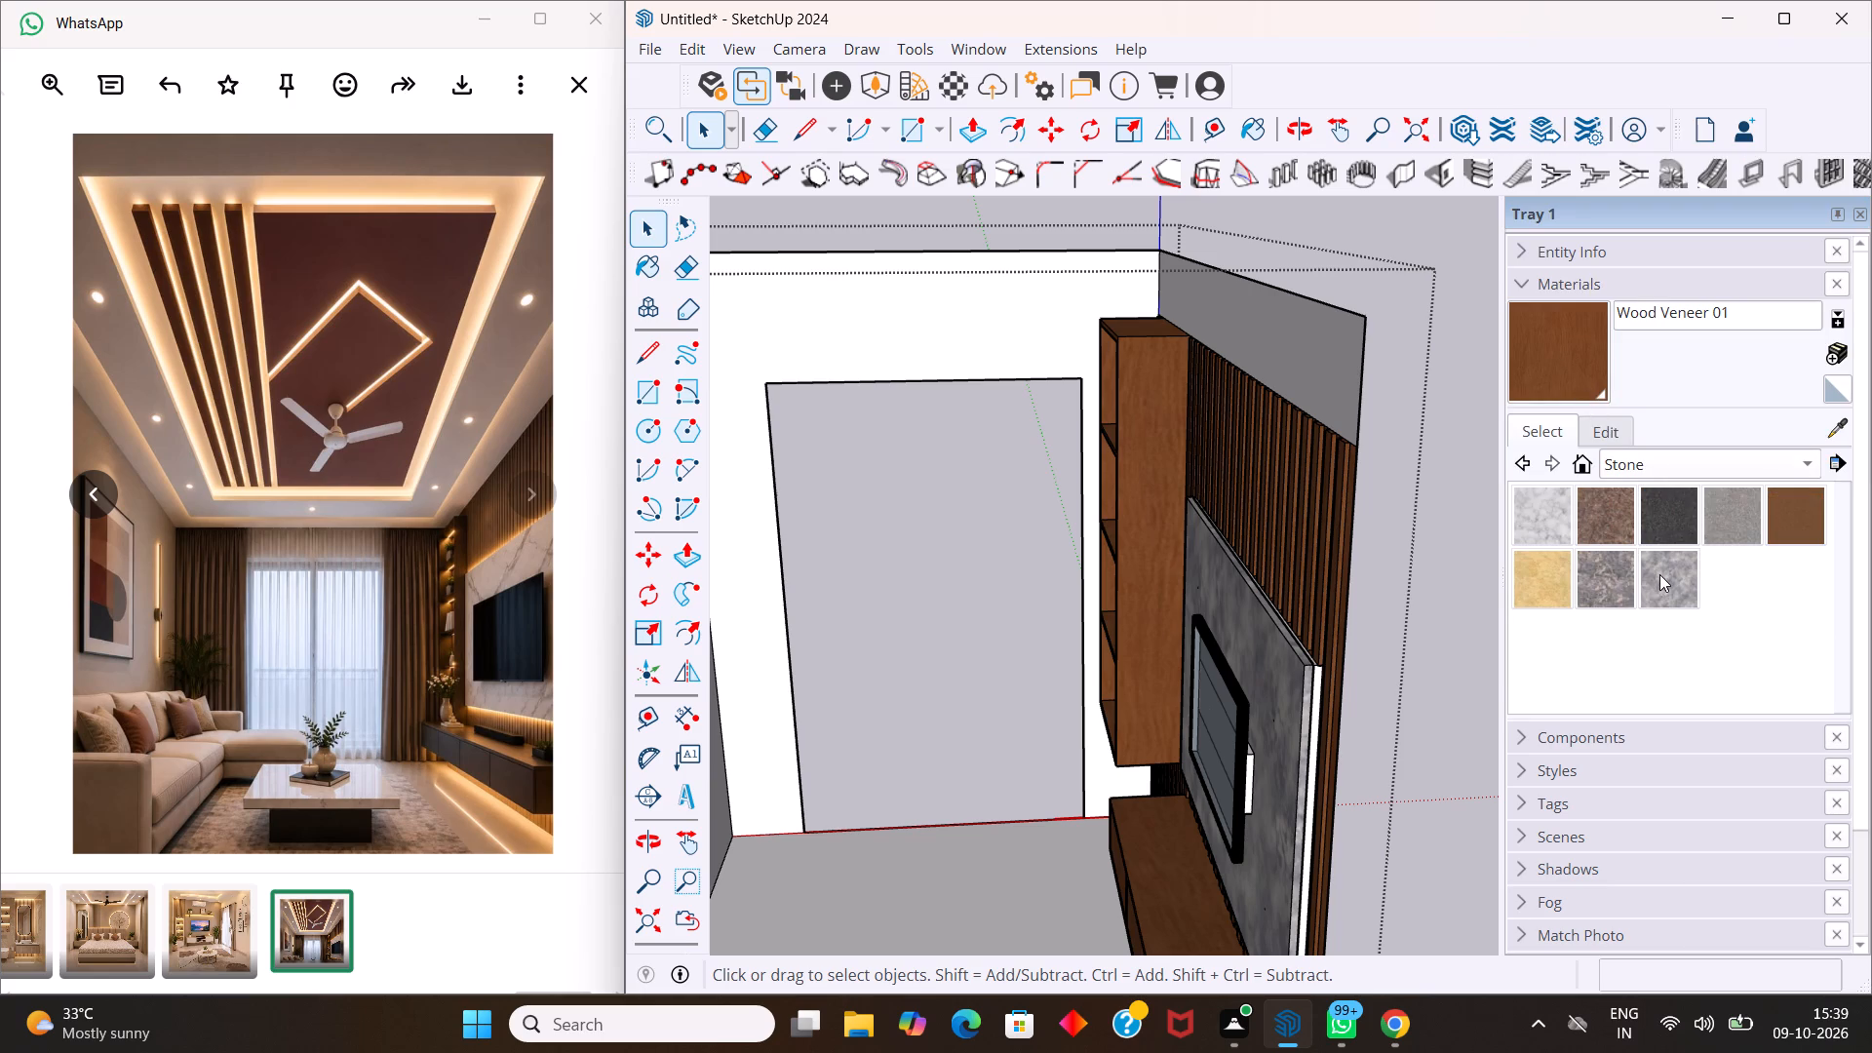
scroll(1606, 583, "up", 2)
left_click(1673, 570)
scroll(1599, 610, "up", 8)
scroll(1303, 717, "up", 4)
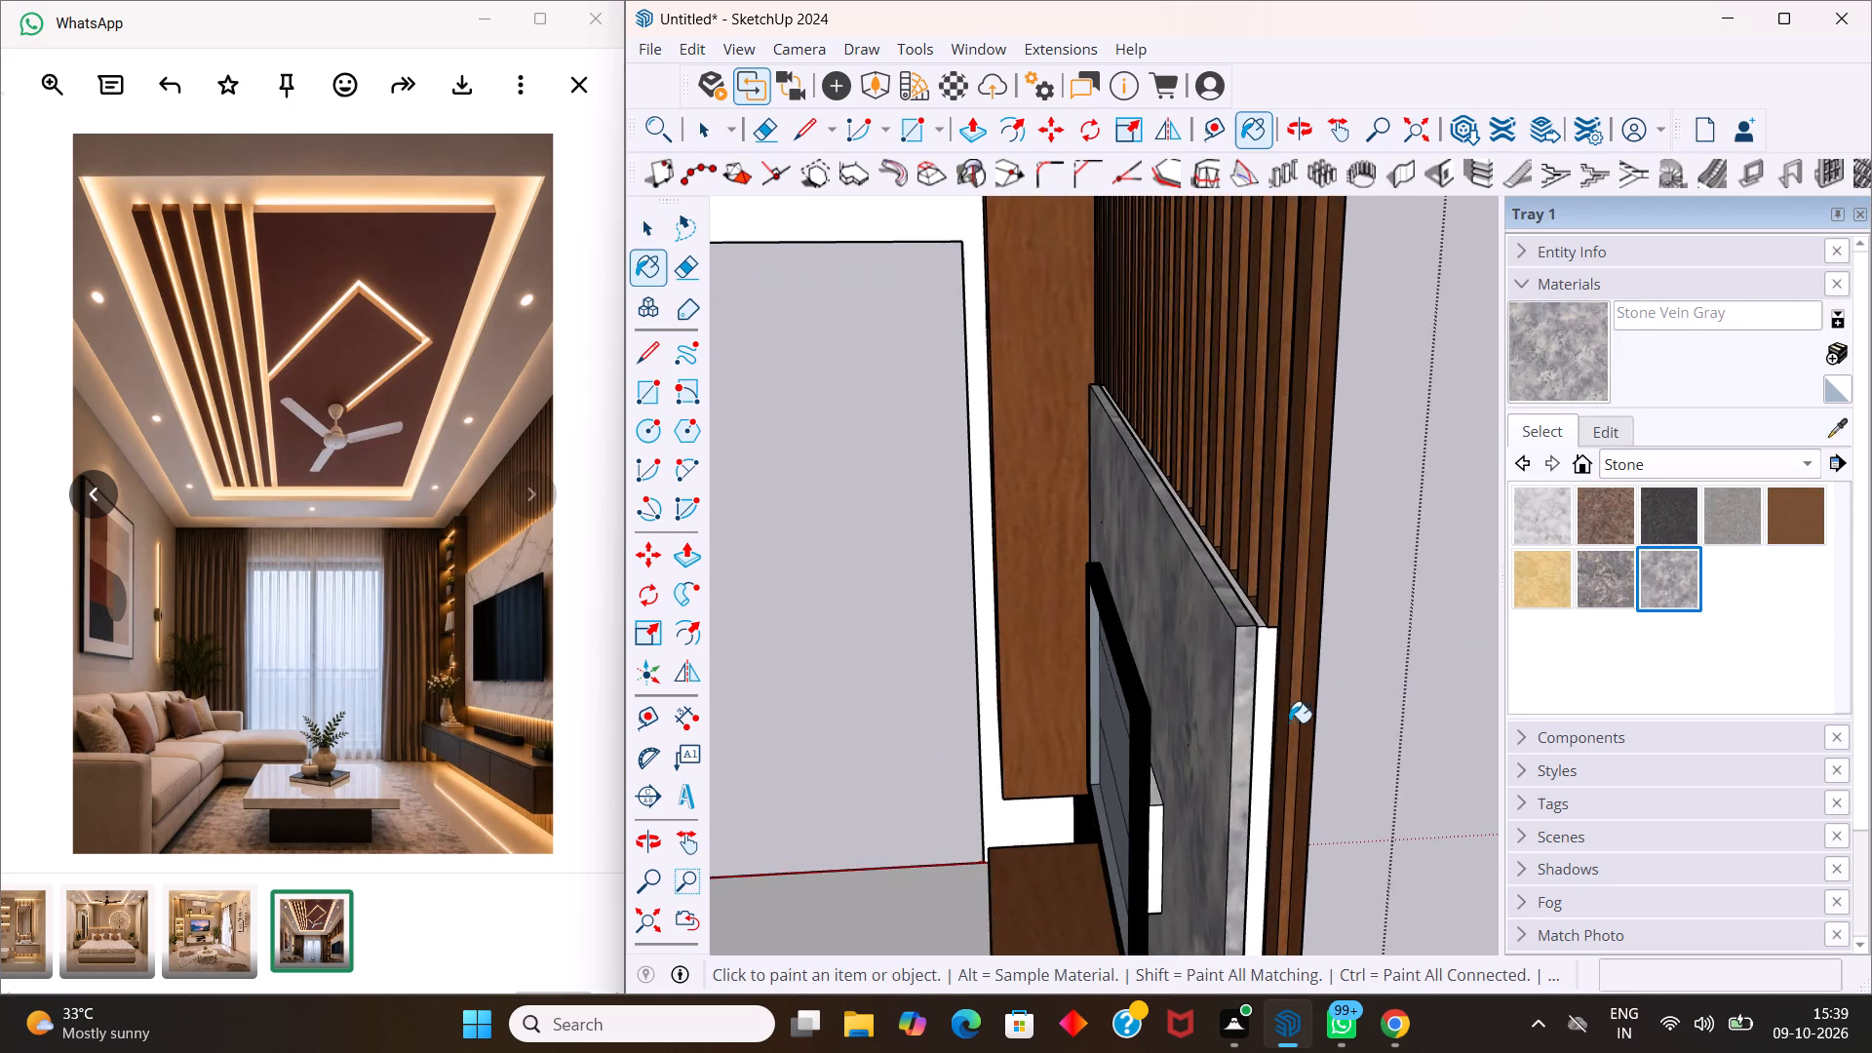
middle_click_drag(1283, 721, 1141, 707)
scroll(1264, 745, "up", 2)
scroll(1192, 851, "up", 3)
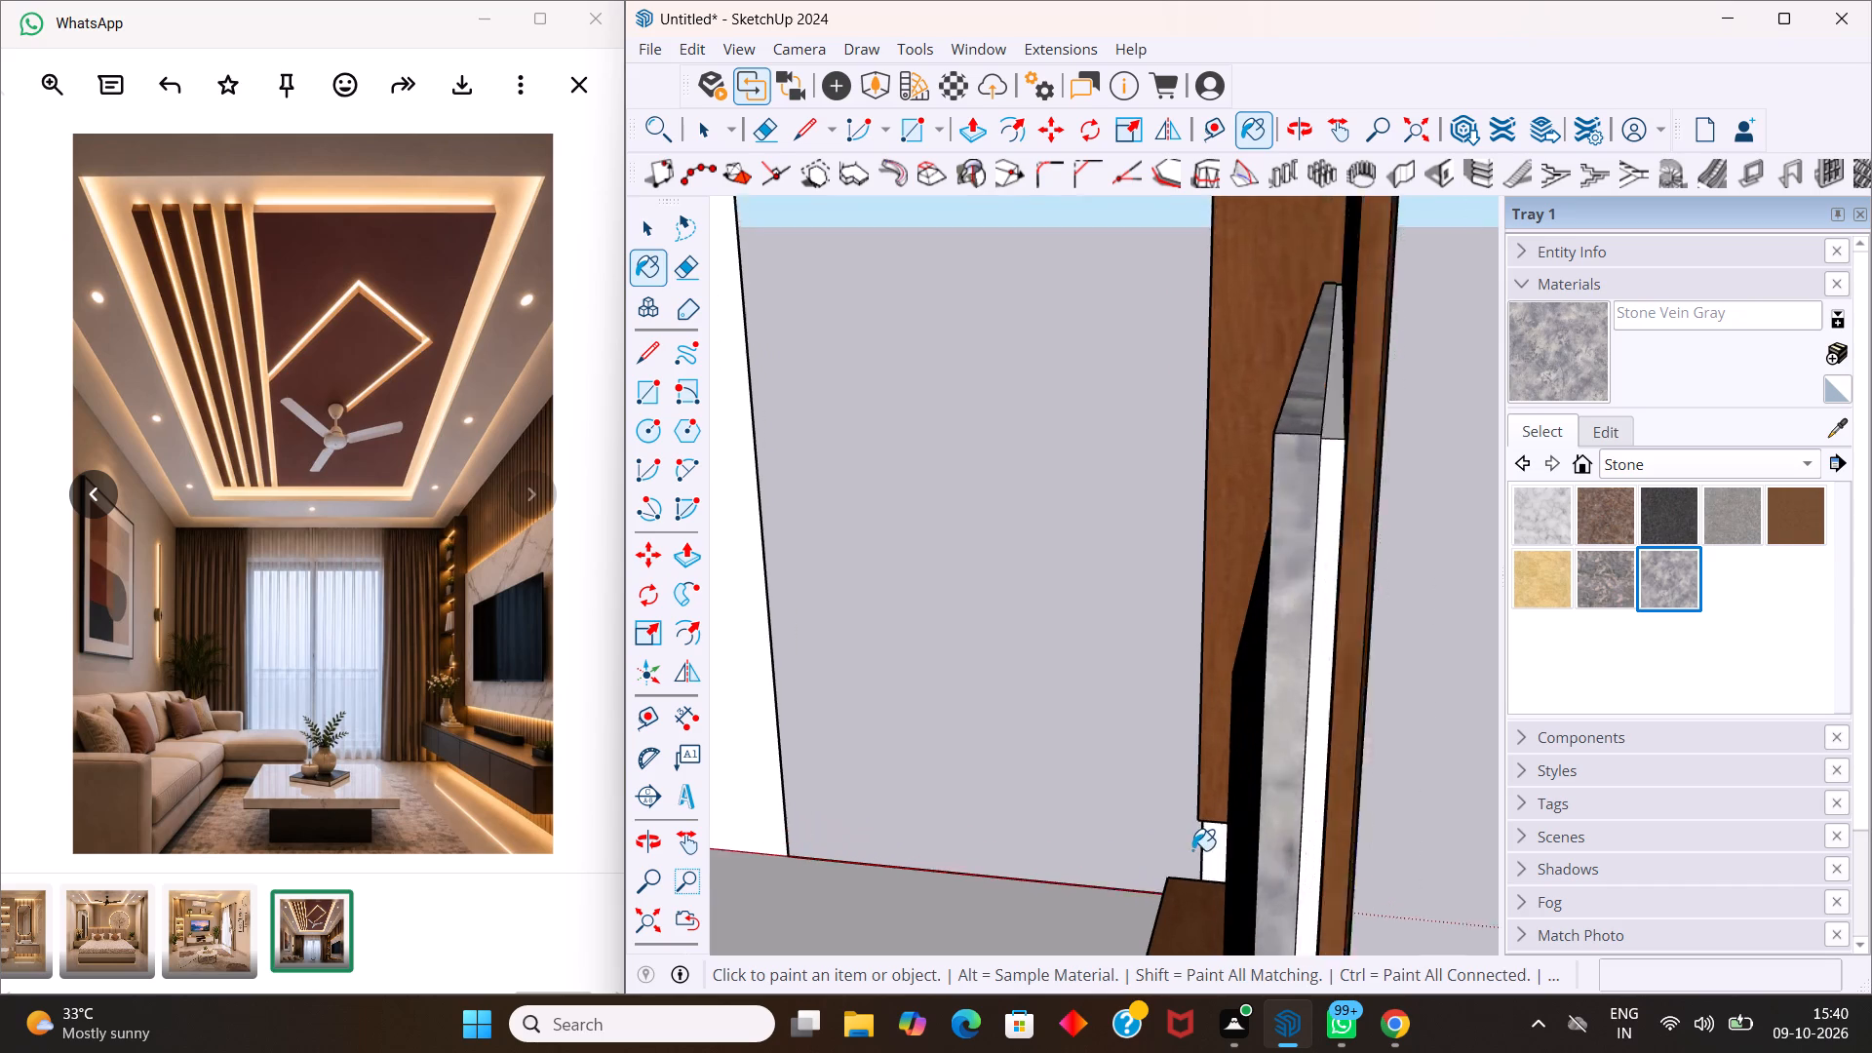
scroll(1192, 850, "up", 2)
middle_click_drag(1224, 831, 1286, 768)
scroll(1233, 741, "down", 11)
scroll(1342, 734, "up", 1)
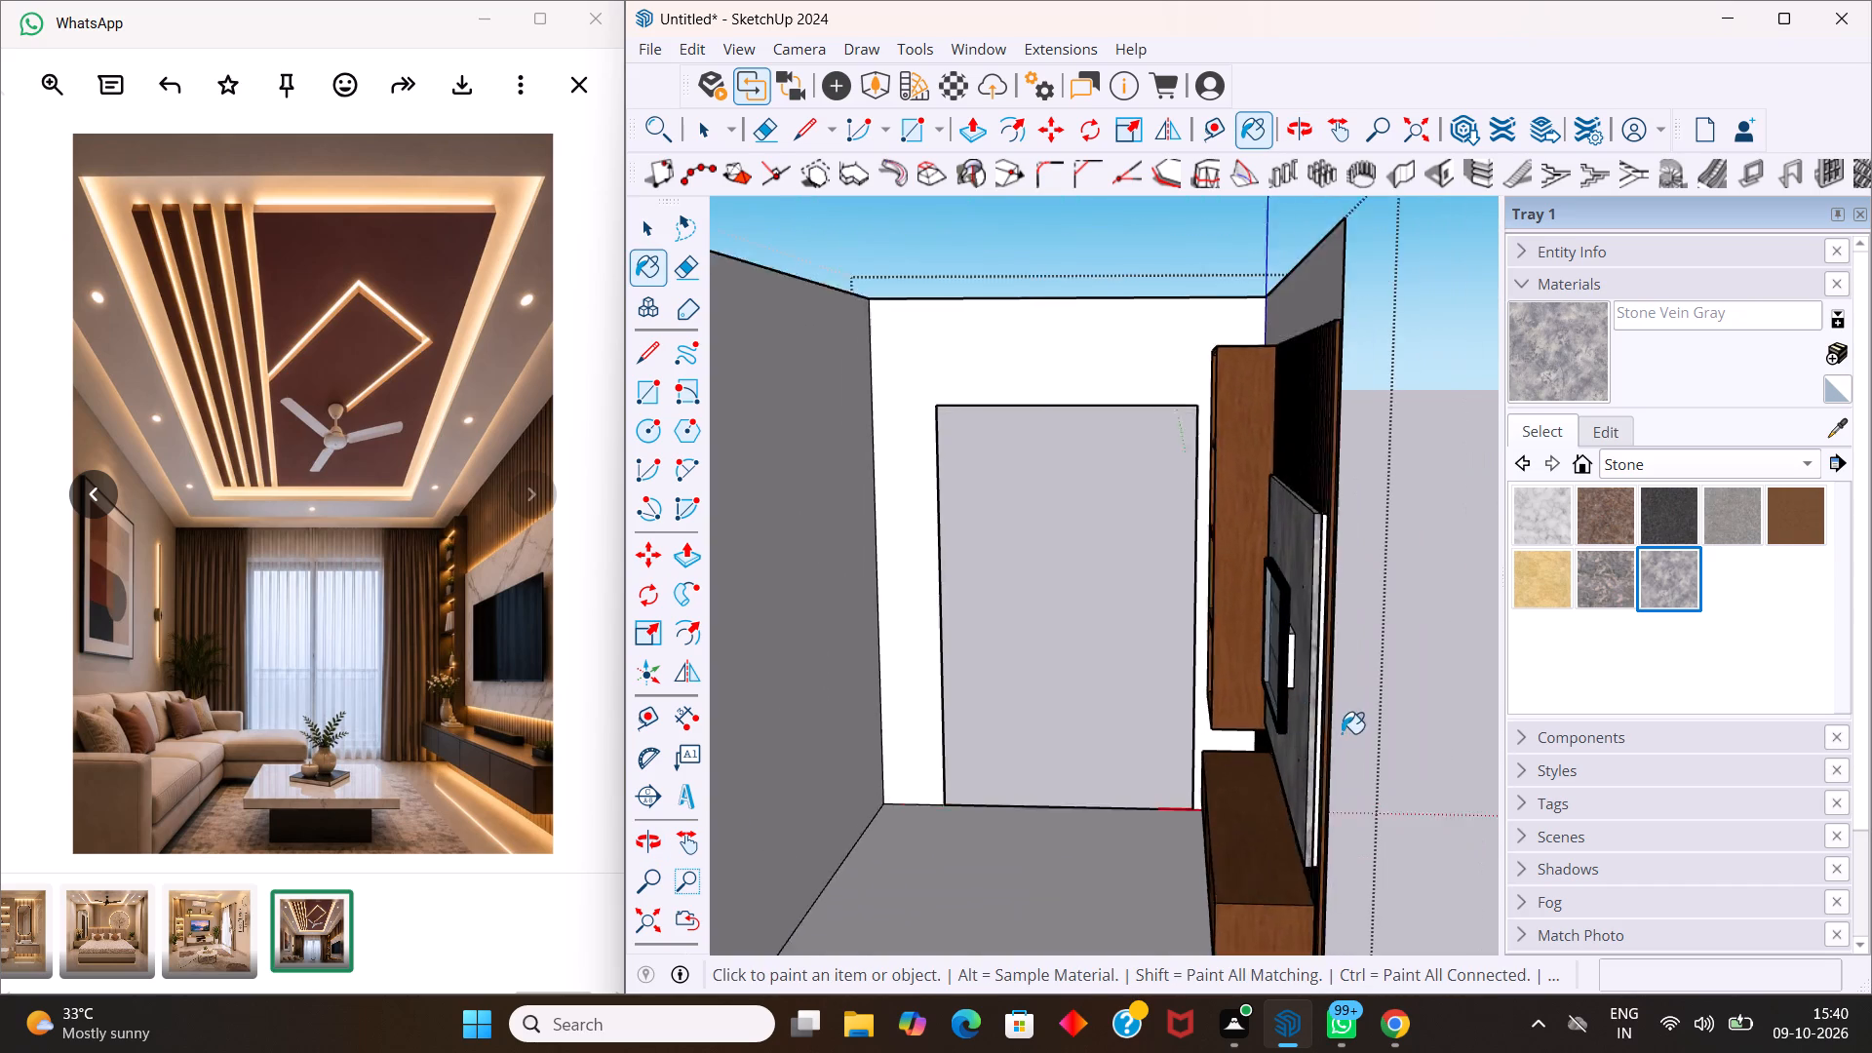
scroll(1342, 733, "up", 12)
left_click(1273, 614)
scroll(1220, 618, "down", 3)
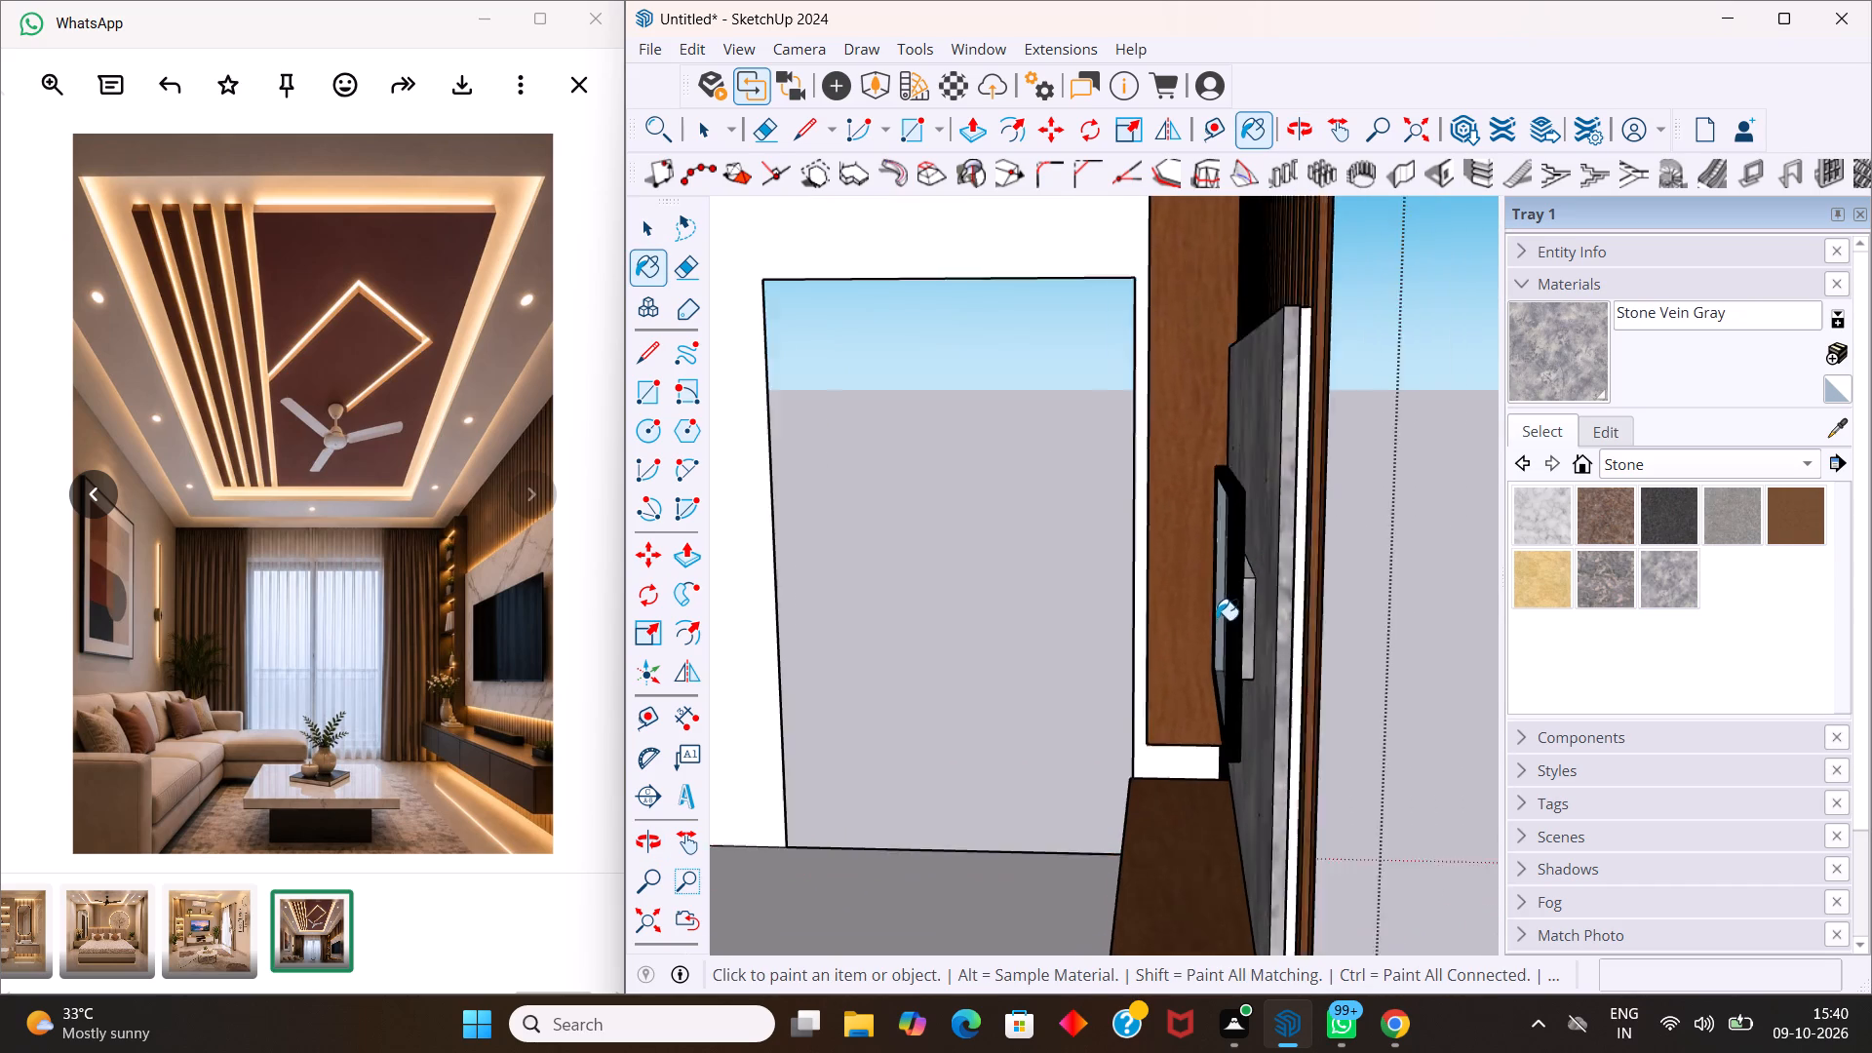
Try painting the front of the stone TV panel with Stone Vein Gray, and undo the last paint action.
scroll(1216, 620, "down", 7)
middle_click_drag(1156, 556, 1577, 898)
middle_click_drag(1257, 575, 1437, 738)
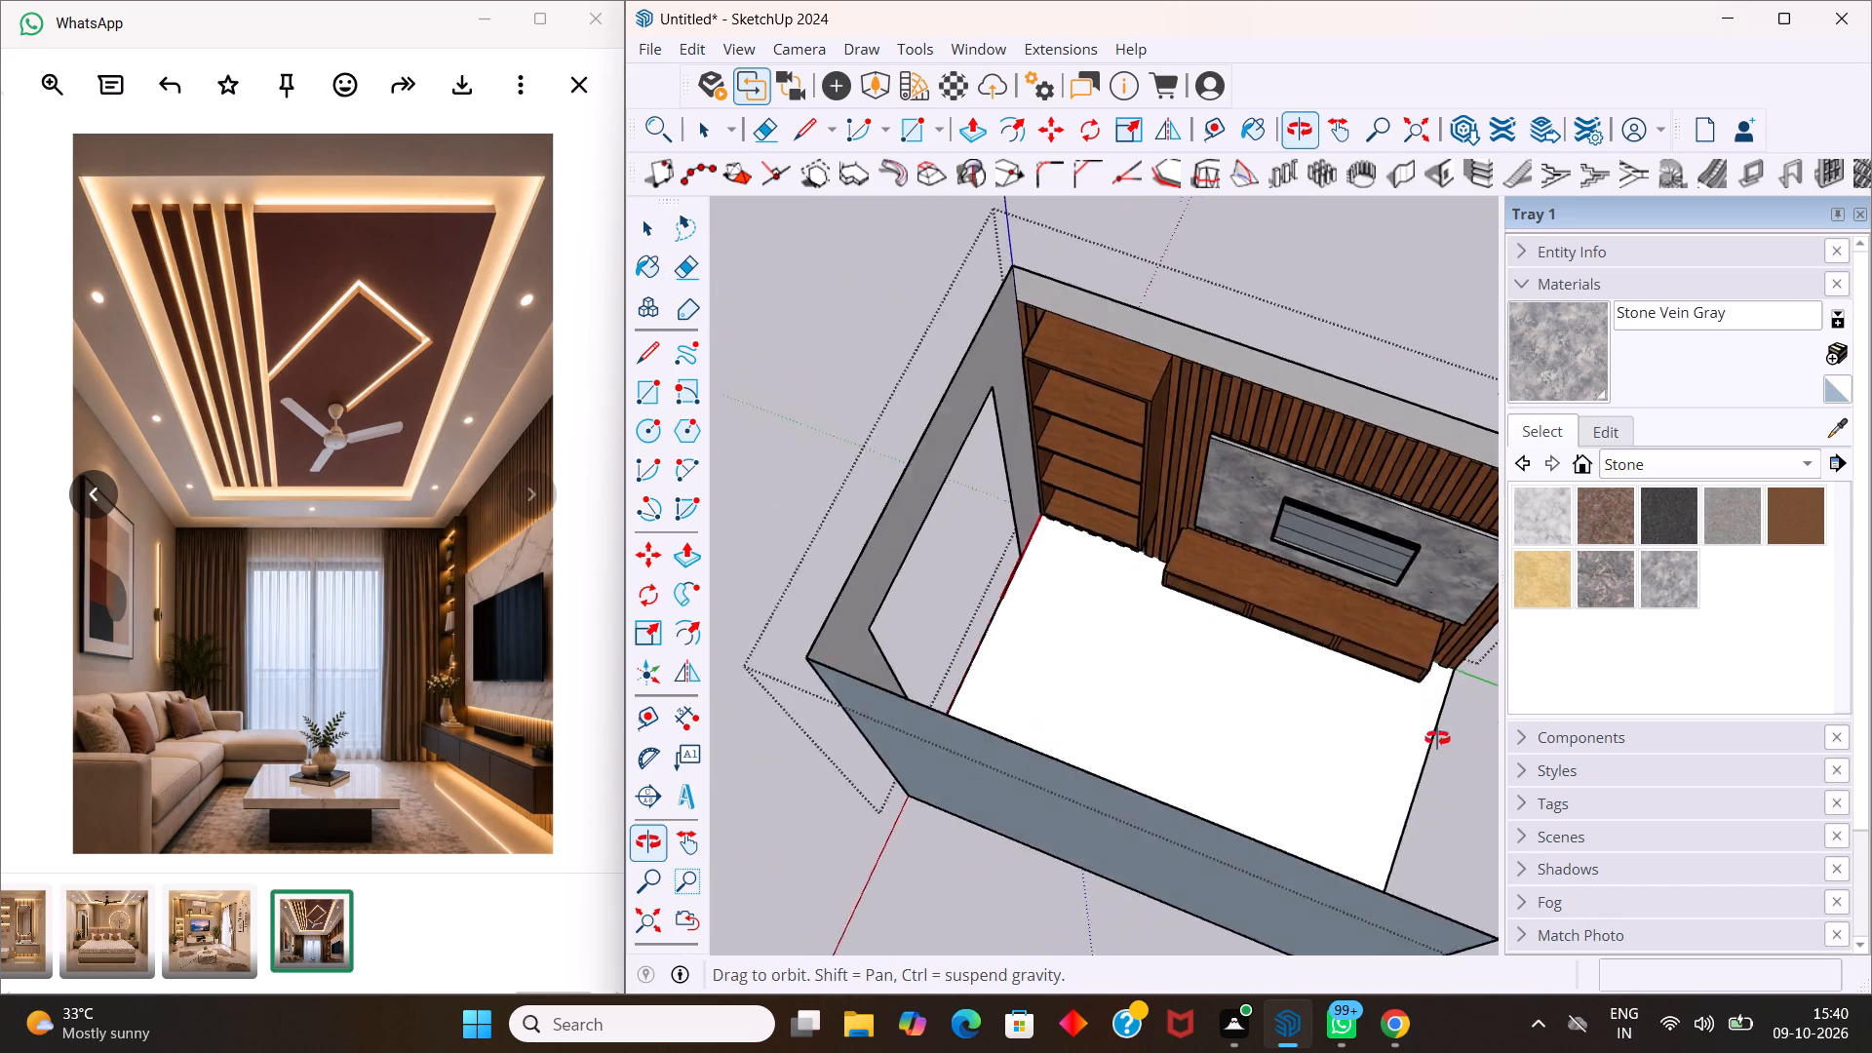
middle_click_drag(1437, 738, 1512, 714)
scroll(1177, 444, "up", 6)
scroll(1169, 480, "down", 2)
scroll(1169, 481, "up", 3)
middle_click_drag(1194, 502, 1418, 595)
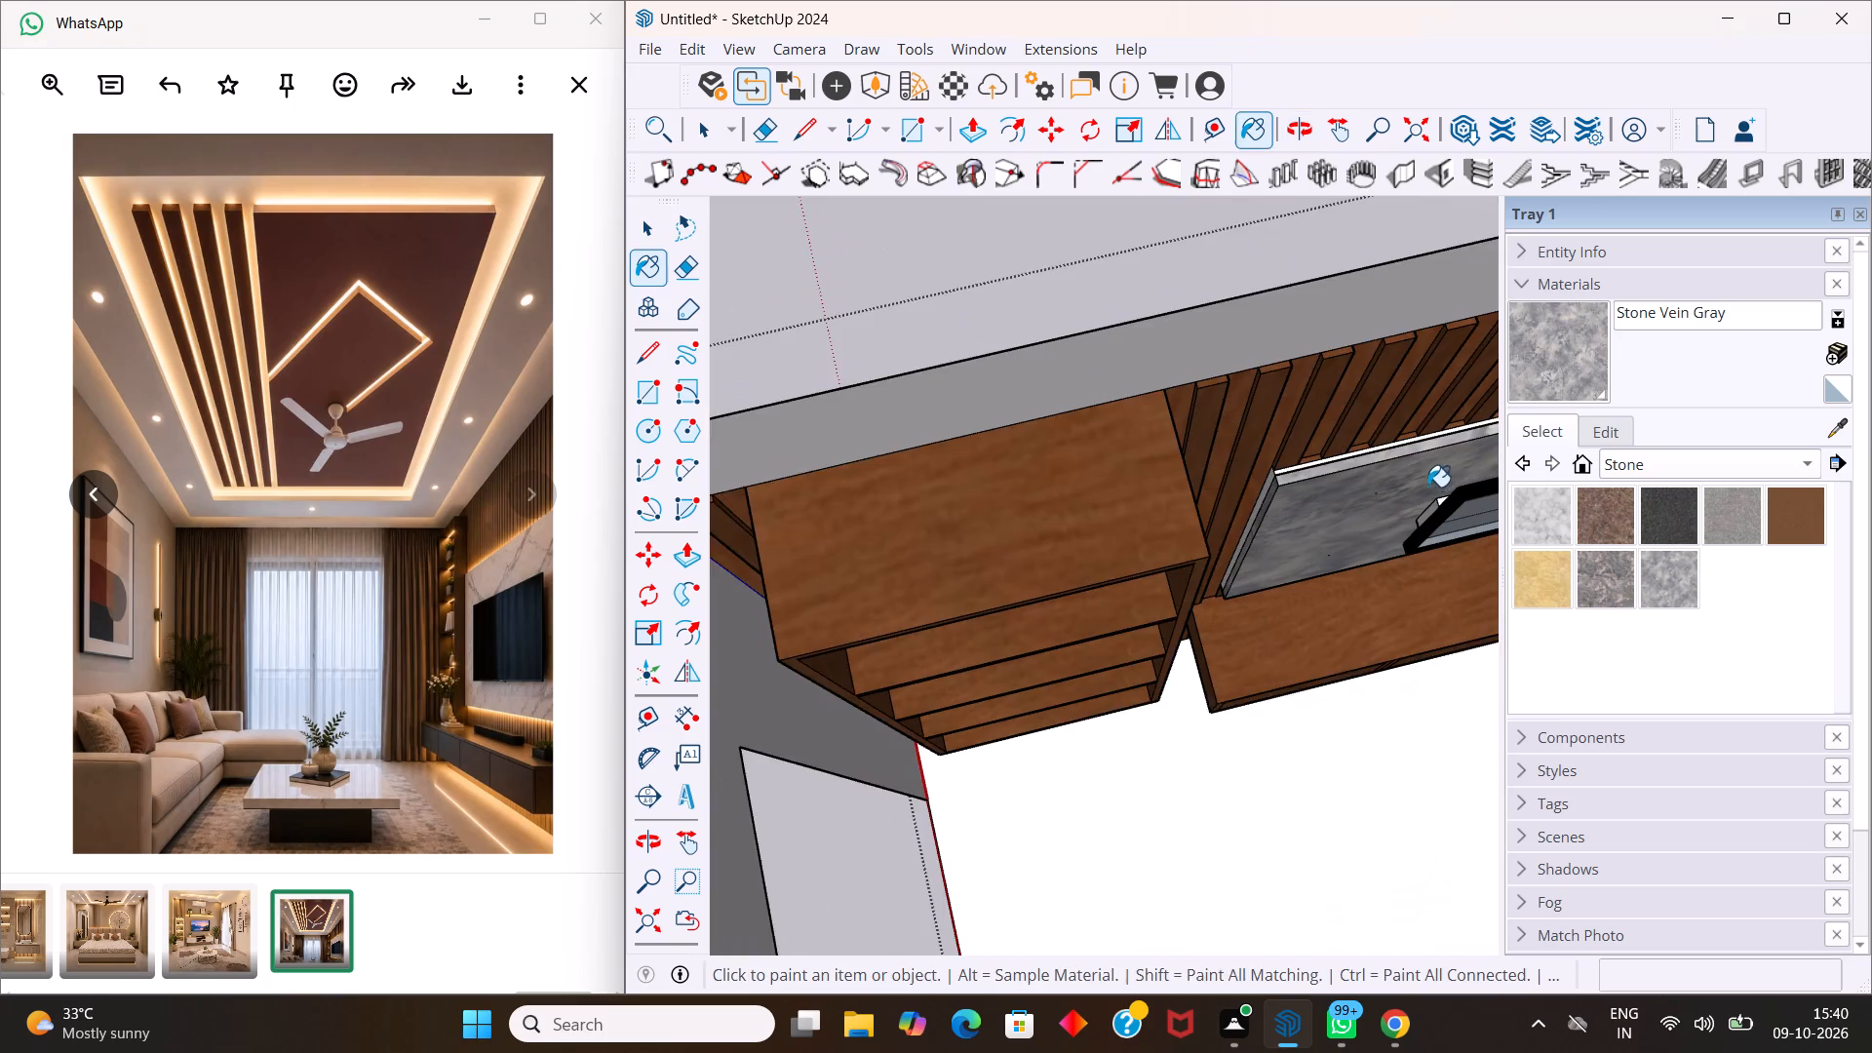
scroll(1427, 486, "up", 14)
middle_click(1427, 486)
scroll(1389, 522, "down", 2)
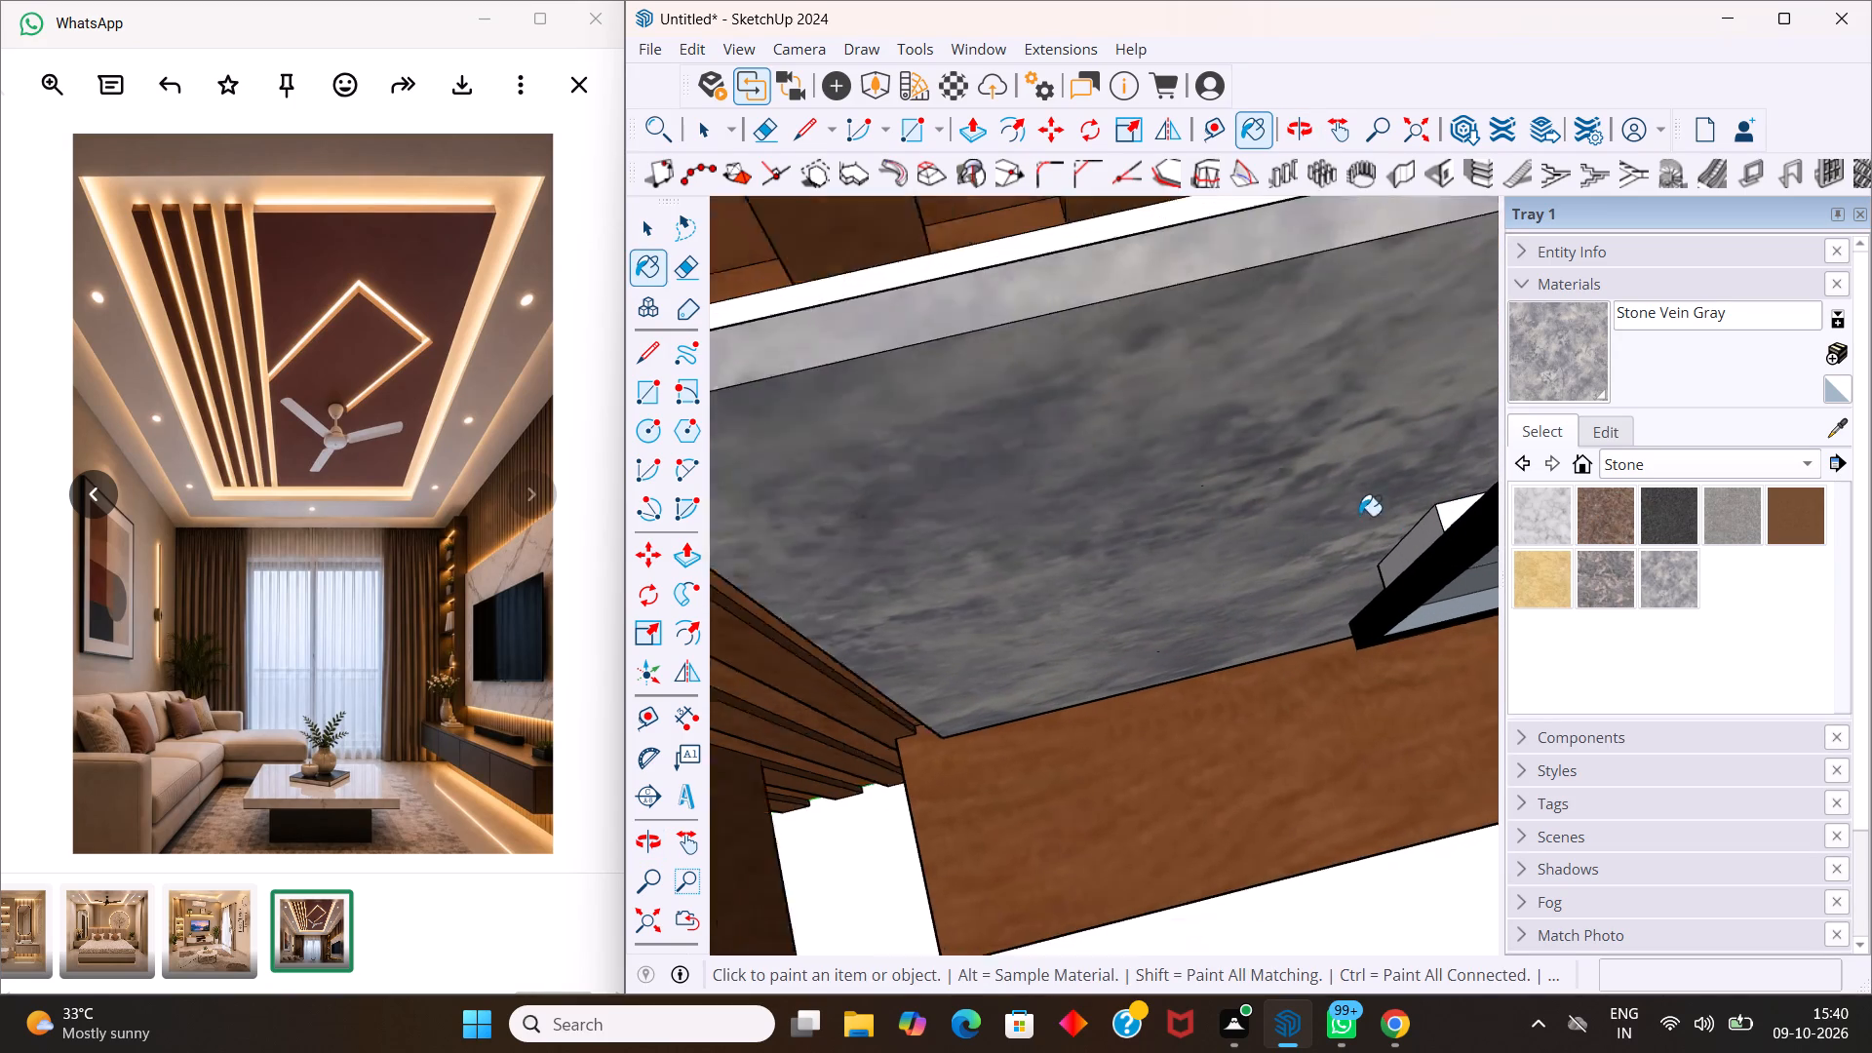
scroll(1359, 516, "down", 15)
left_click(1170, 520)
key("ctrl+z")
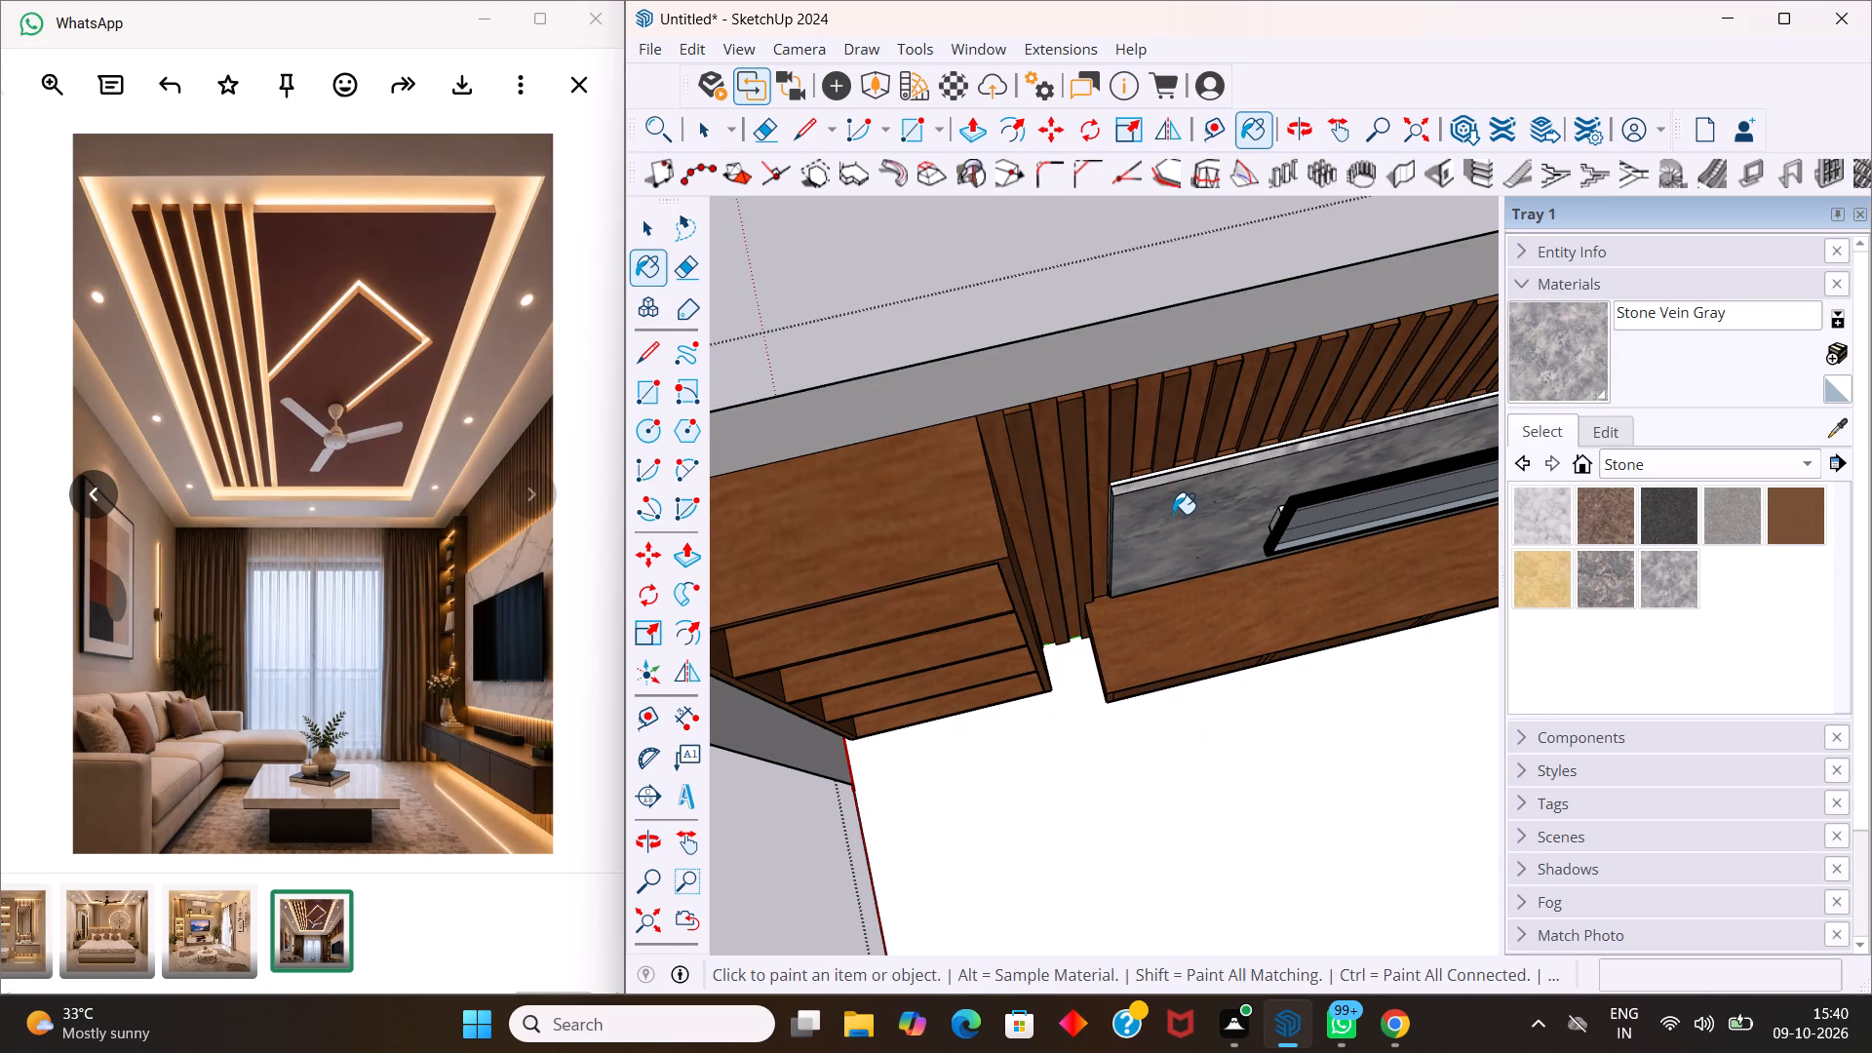
Paint the side and top faces of the mount block between the TV and the panel with Stone Vein Gray.
scroll(1175, 515, "down", 12)
middle_click_drag(1308, 564, 908, 511)
scroll(1302, 641, "up", 4)
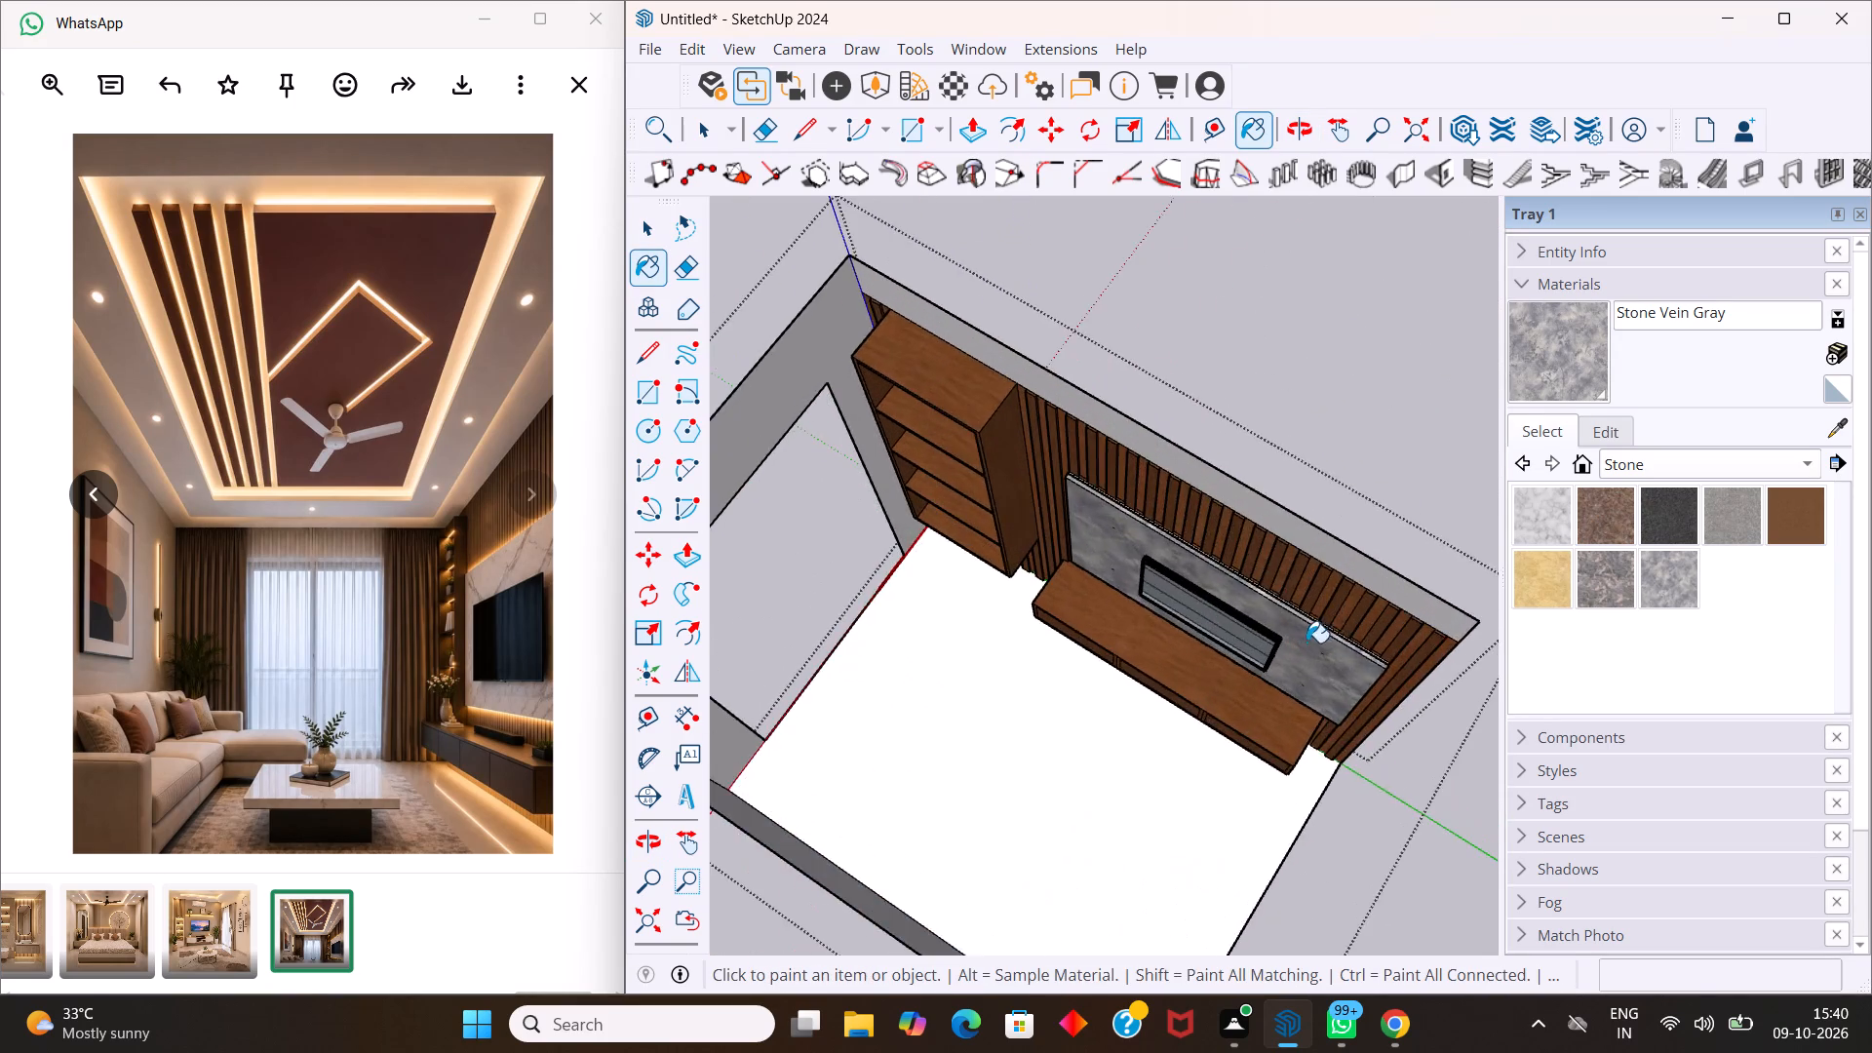
scroll(1306, 643, "up", 5)
middle_click_drag(1355, 686, 1036, 581)
scroll(1040, 590, "up", 1)
scroll(1121, 574, "up", 8)
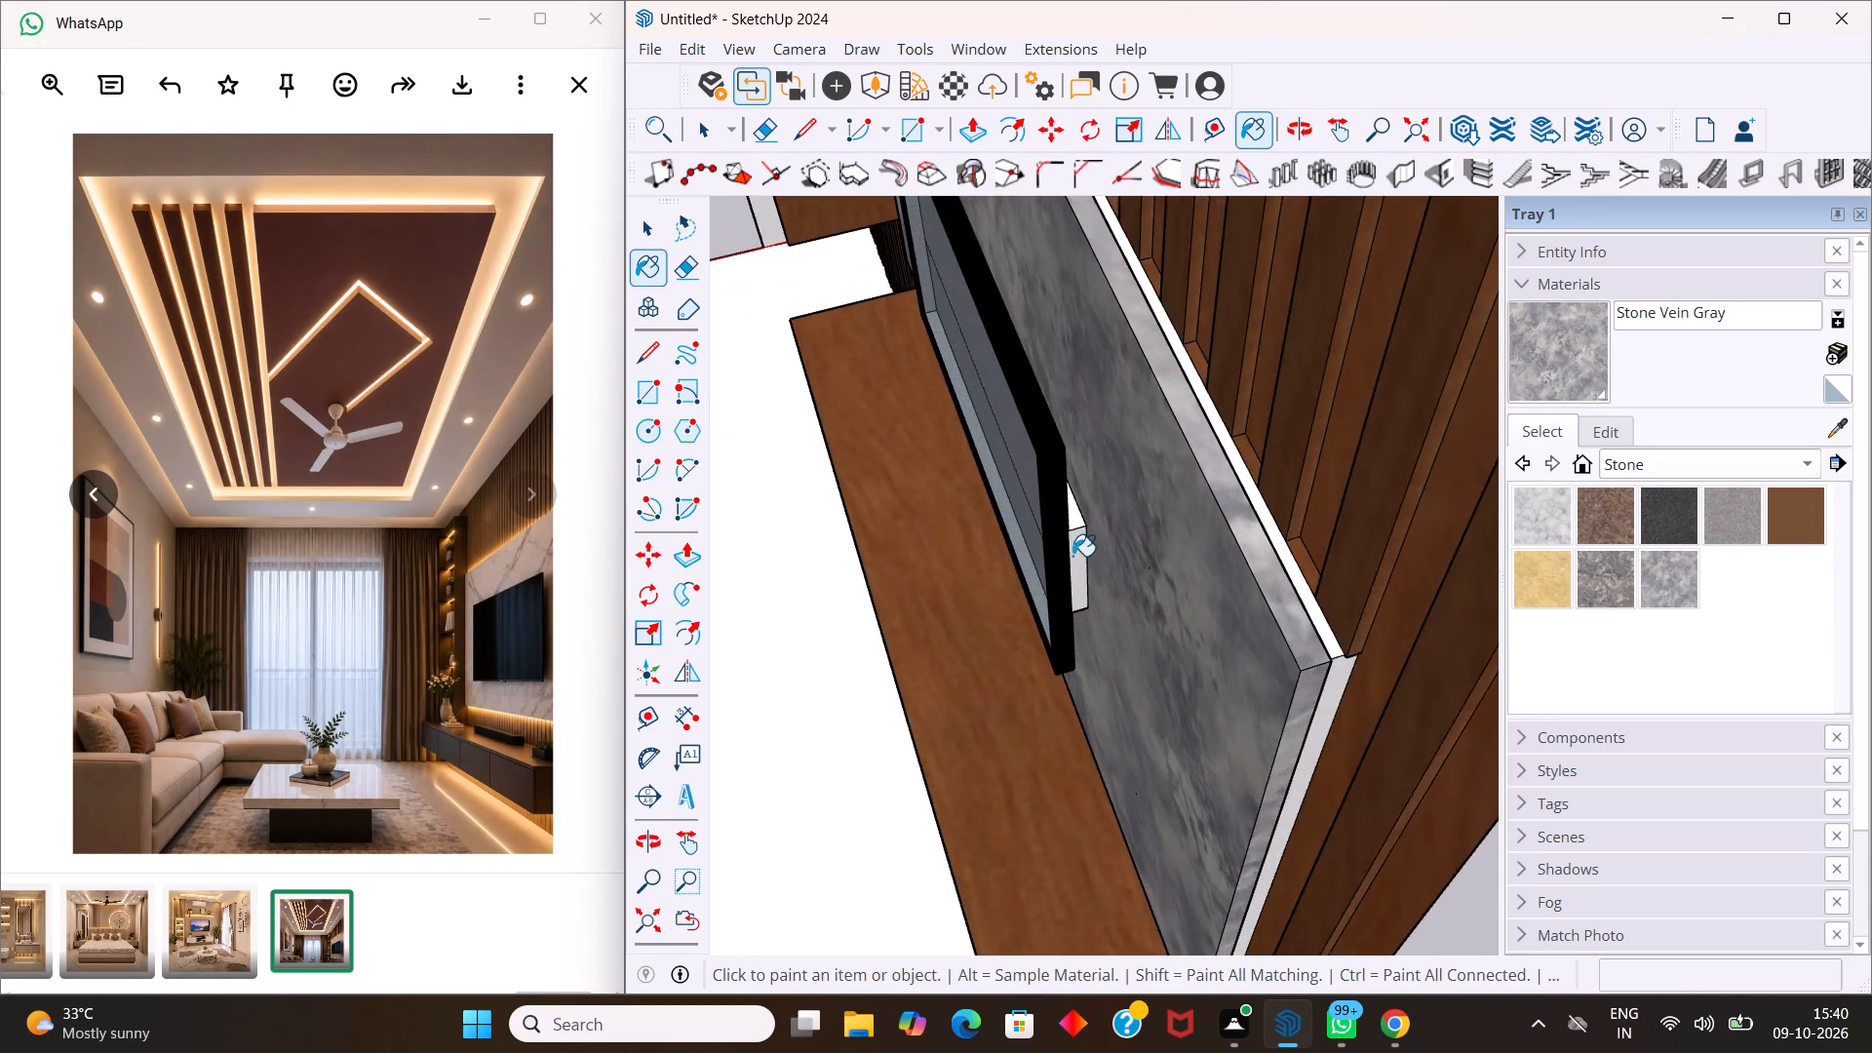
scroll(1072, 556, "up", 4)
middle_click_drag(1125, 551, 977, 530)
scroll(1120, 550, "up", 1)
left_click(1110, 556)
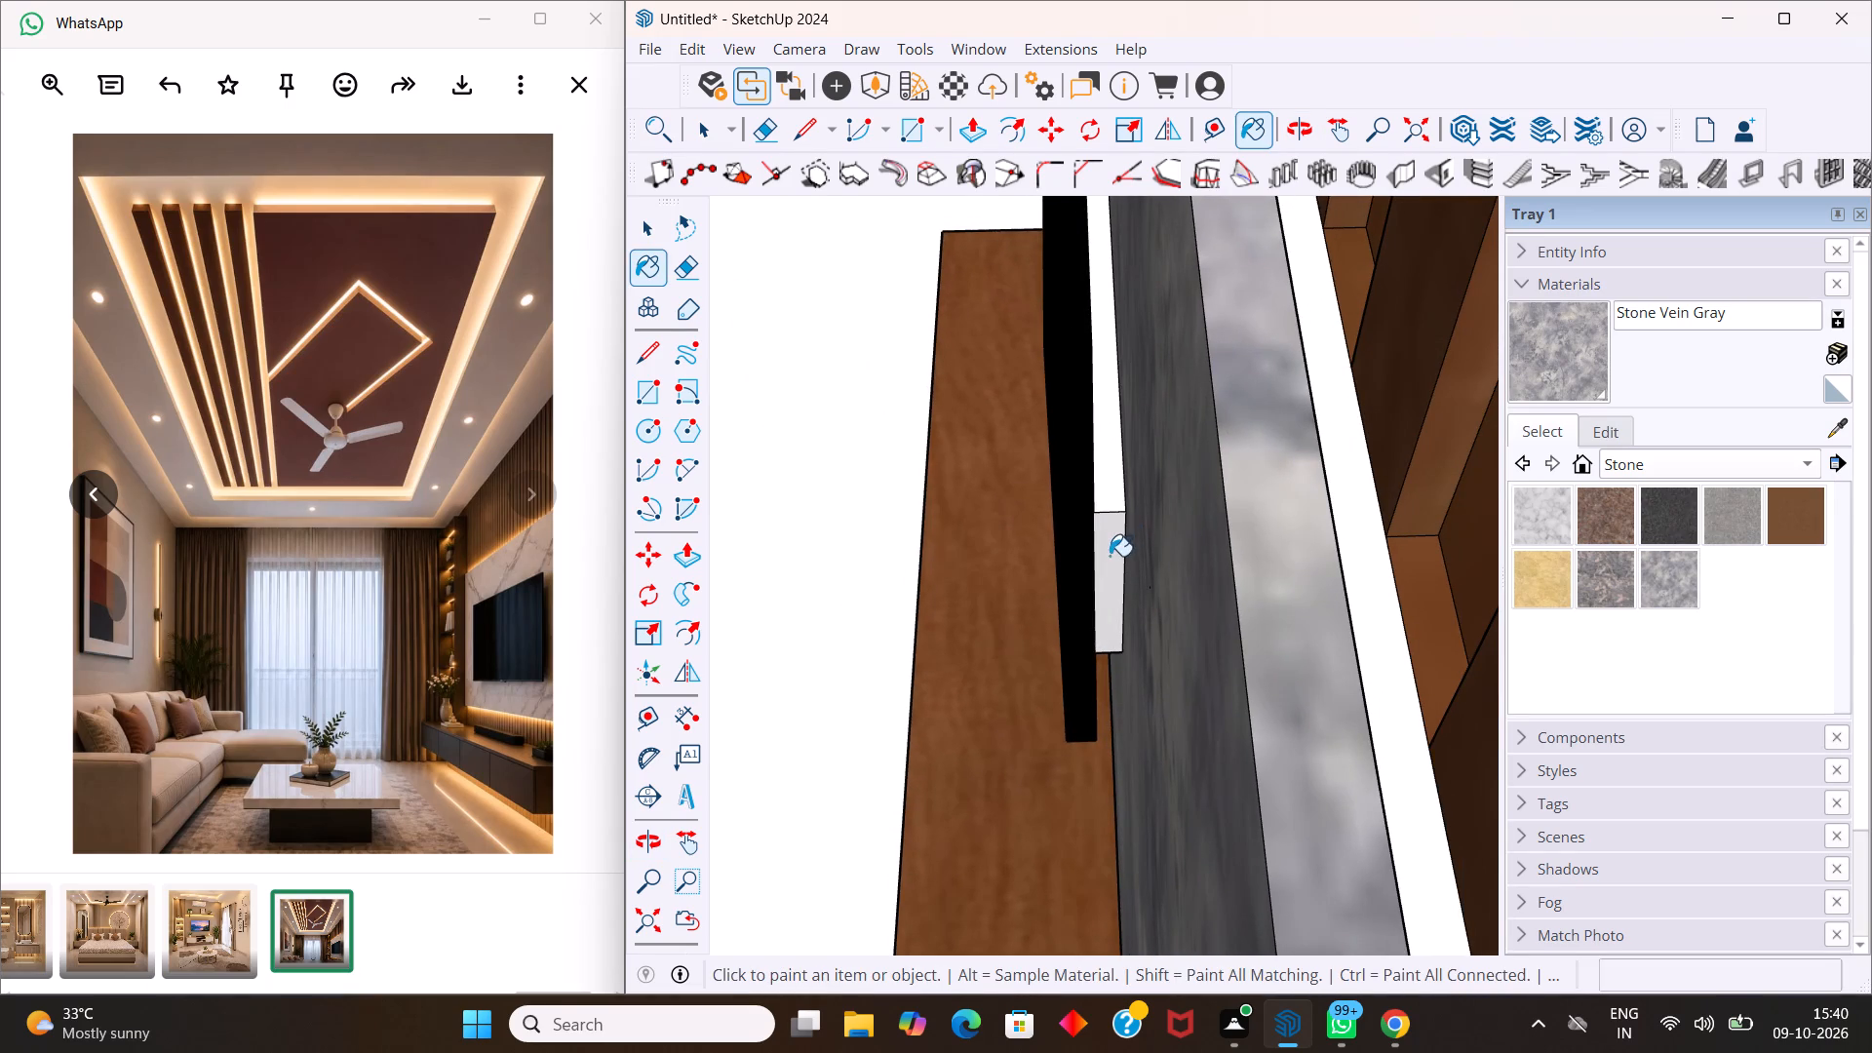
left_click(1103, 502)
Paint the mount block's opposite side face, on the shelf unit's side, with Stone Vein Gray.
scroll(1098, 495, "down", 16)
middle_click_drag(992, 466, 1013, 487)
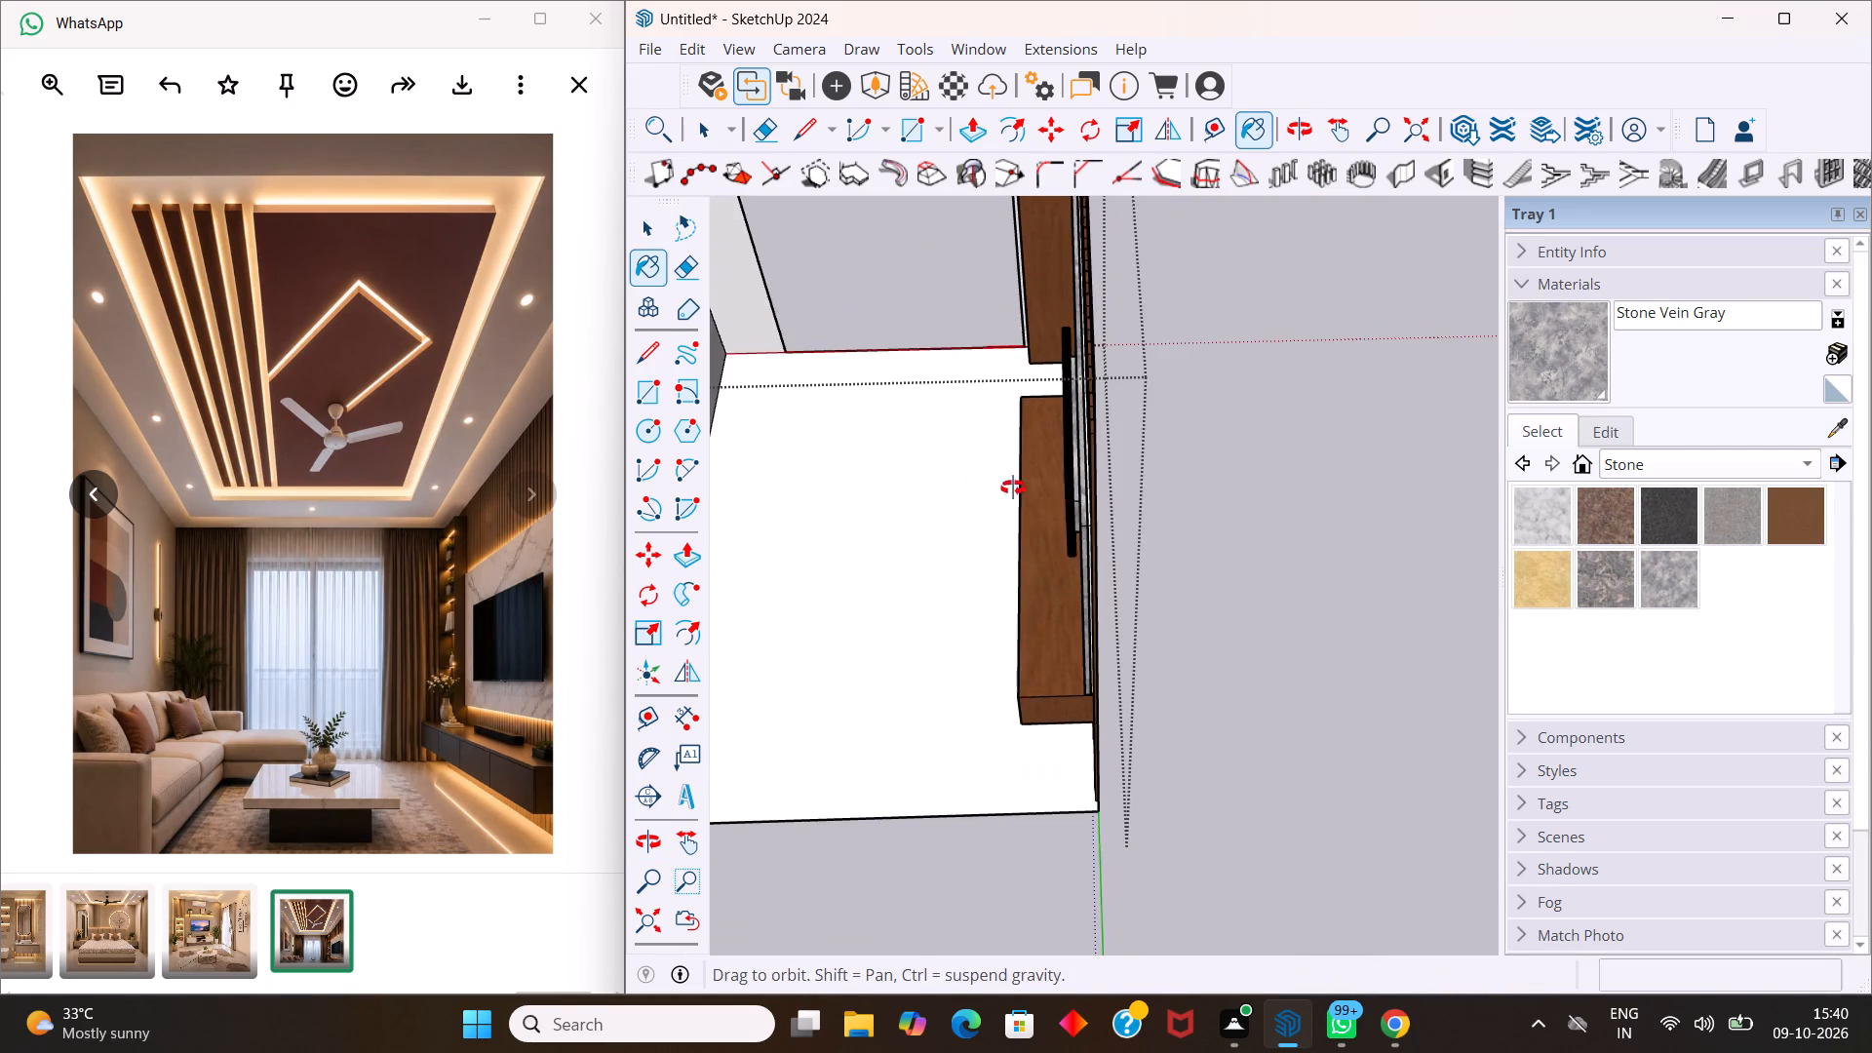
middle_click_drag(1013, 487, 1480, 607)
middle_click_drag(1021, 493, 1340, 535)
scroll(1026, 555, "up", 8)
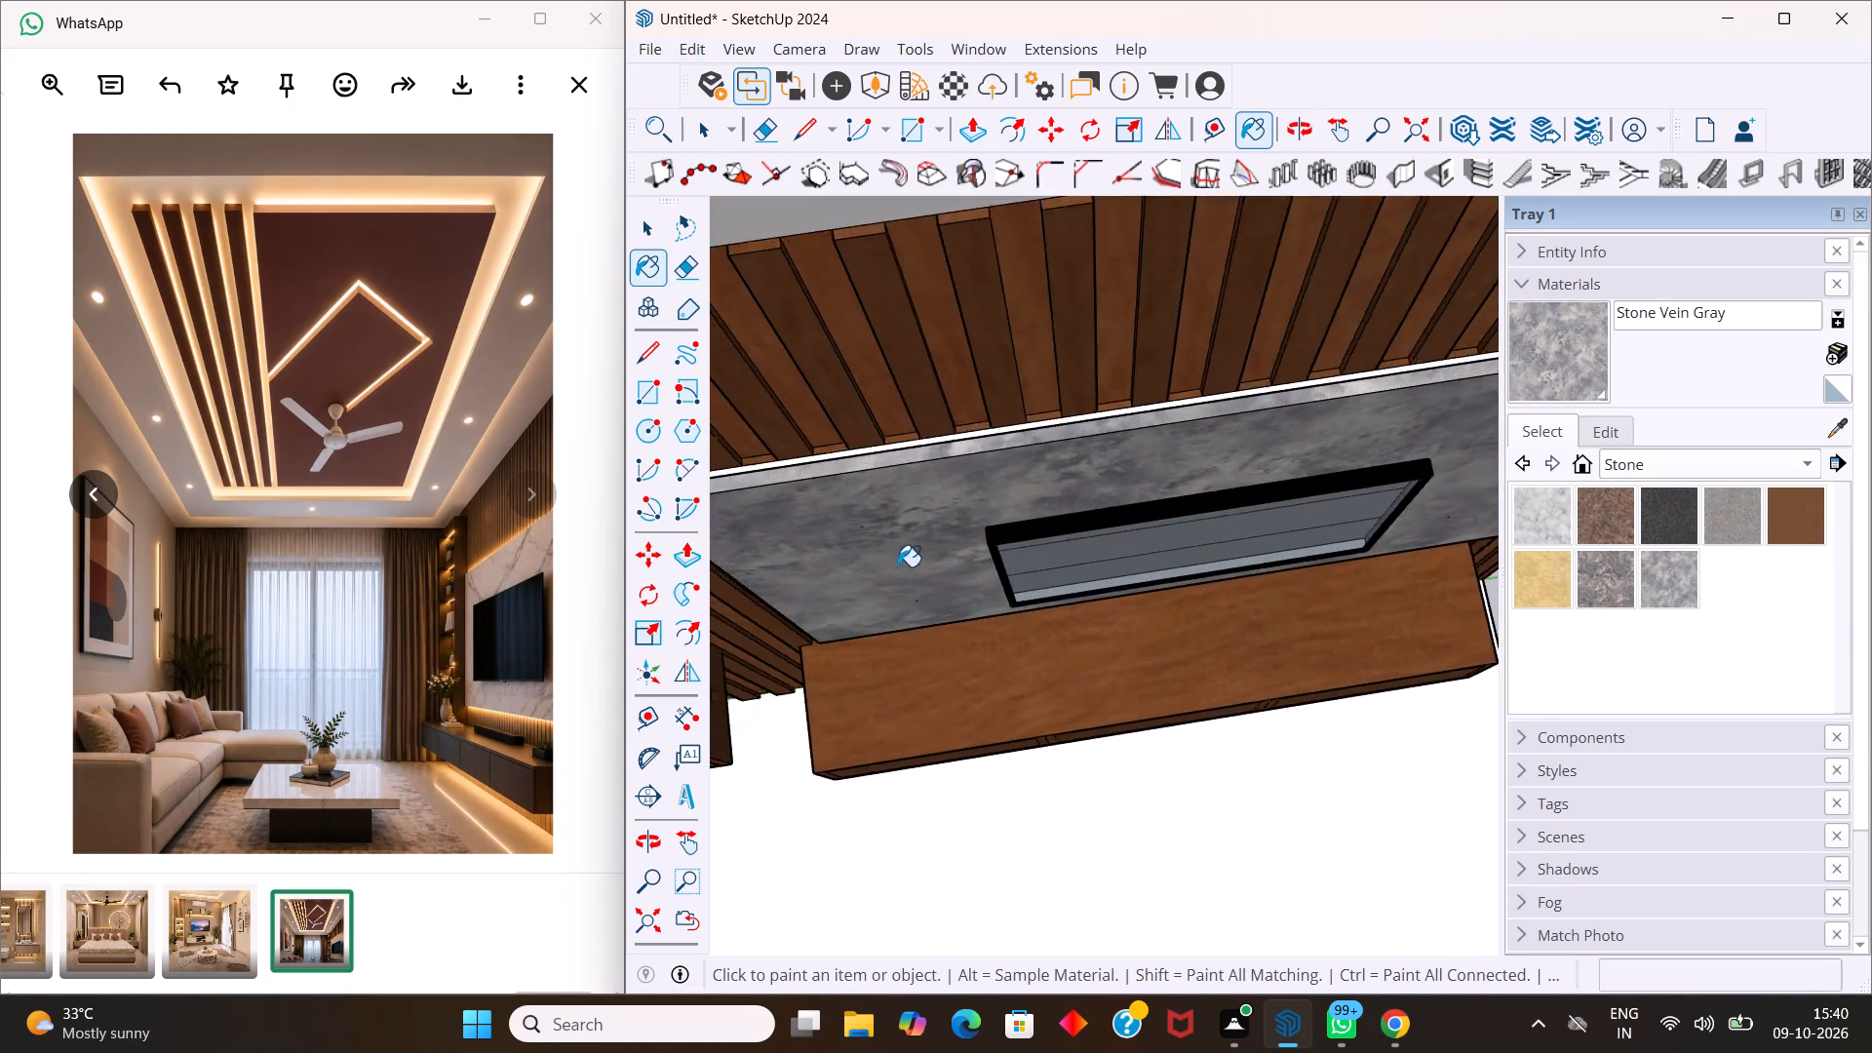
middle_click_drag(895, 559, 1230, 478)
scroll(1033, 602, "up", 8)
middle_click_drag(965, 617, 1266, 576)
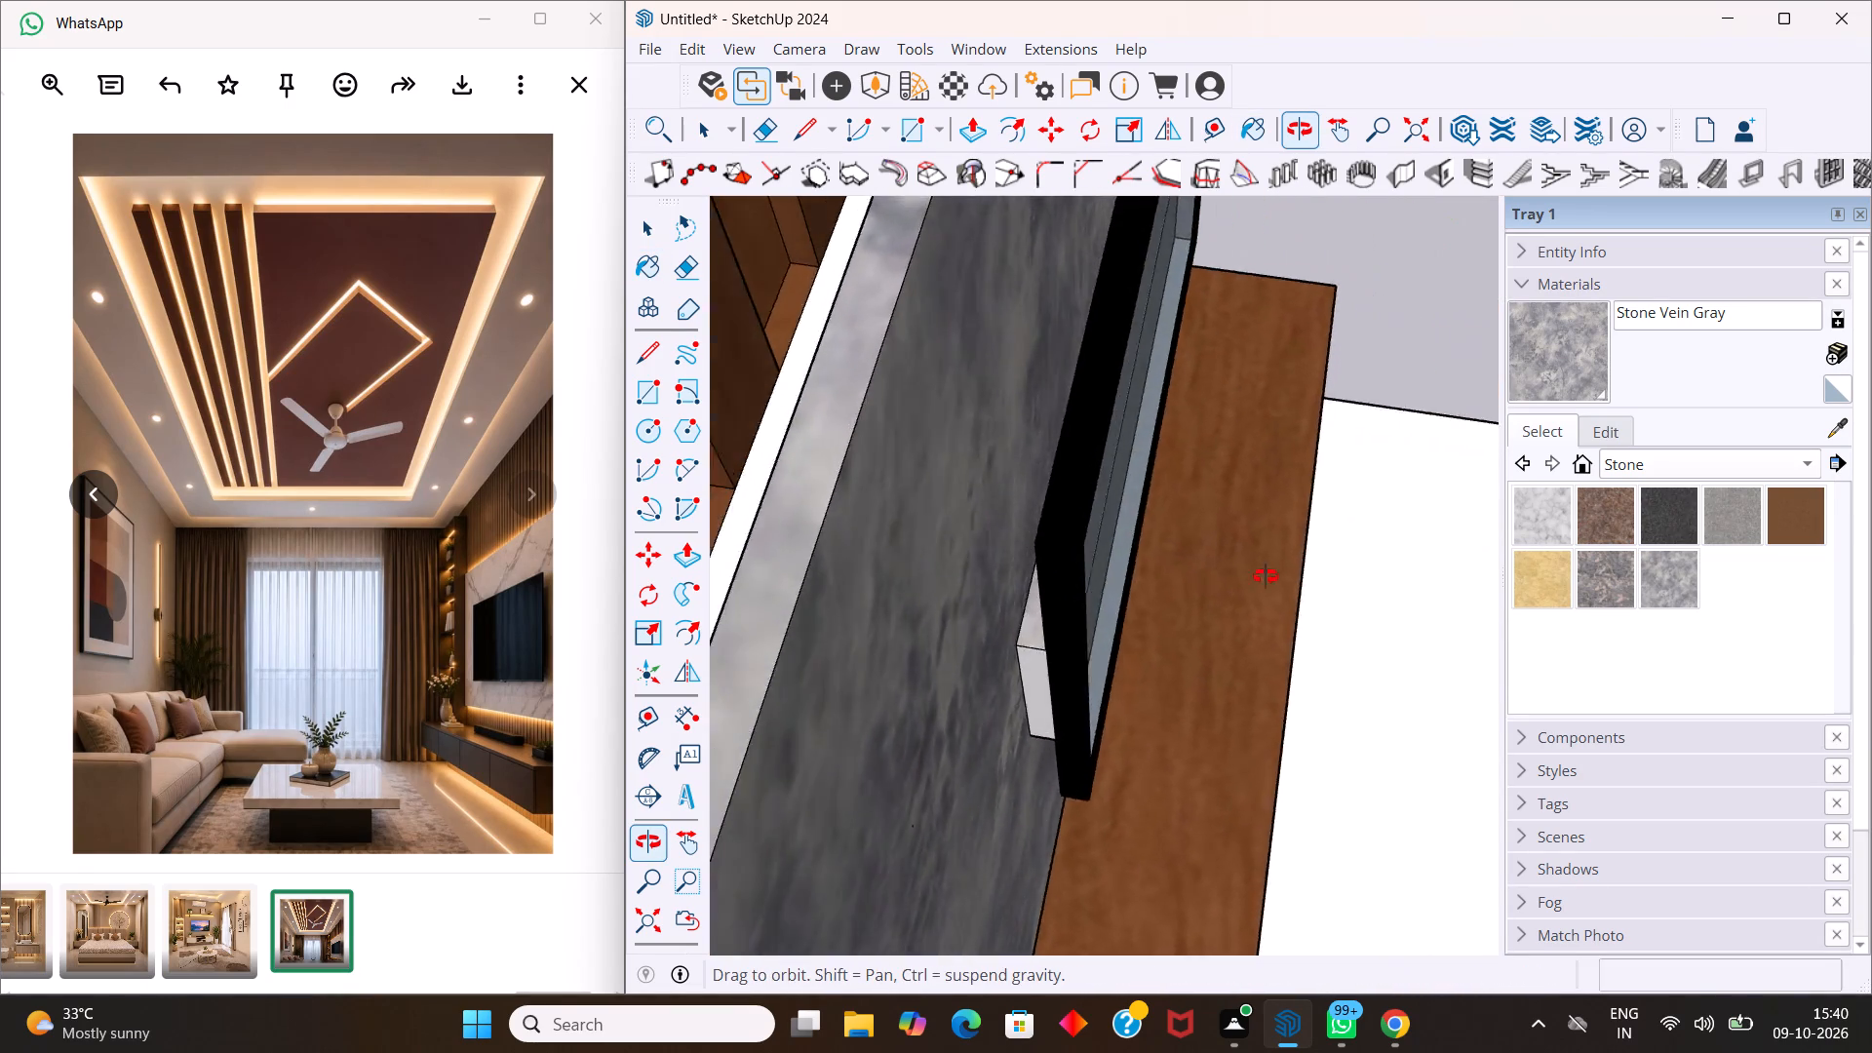
middle_click_drag(1266, 576, 1370, 574)
left_click(1047, 701)
Examine the whole living hall from outside and through its open side, comparing walls, floor and TV wall.
middle_click_drag(1143, 720, 1025, 527)
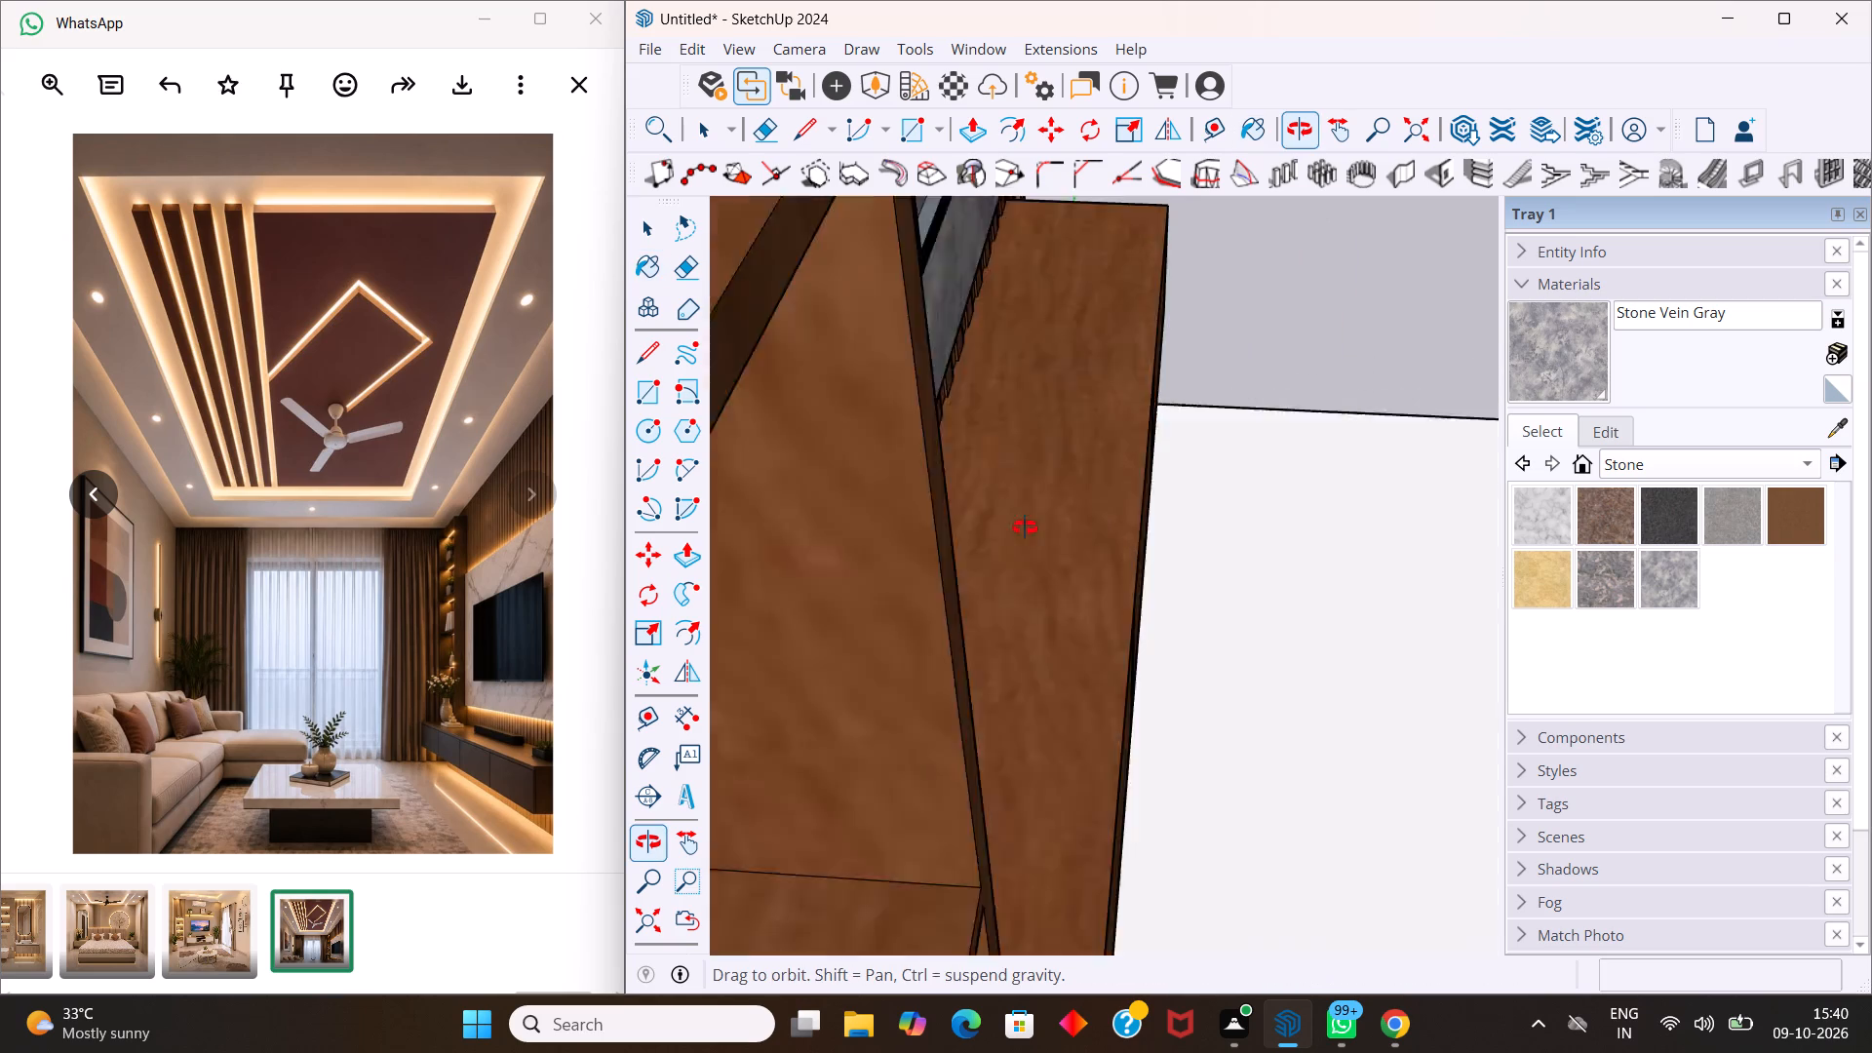
middle_click_drag(1025, 527, 1013, 508)
scroll(1011, 505, "down", 12)
middle_click_drag(1193, 508, 776, 509)
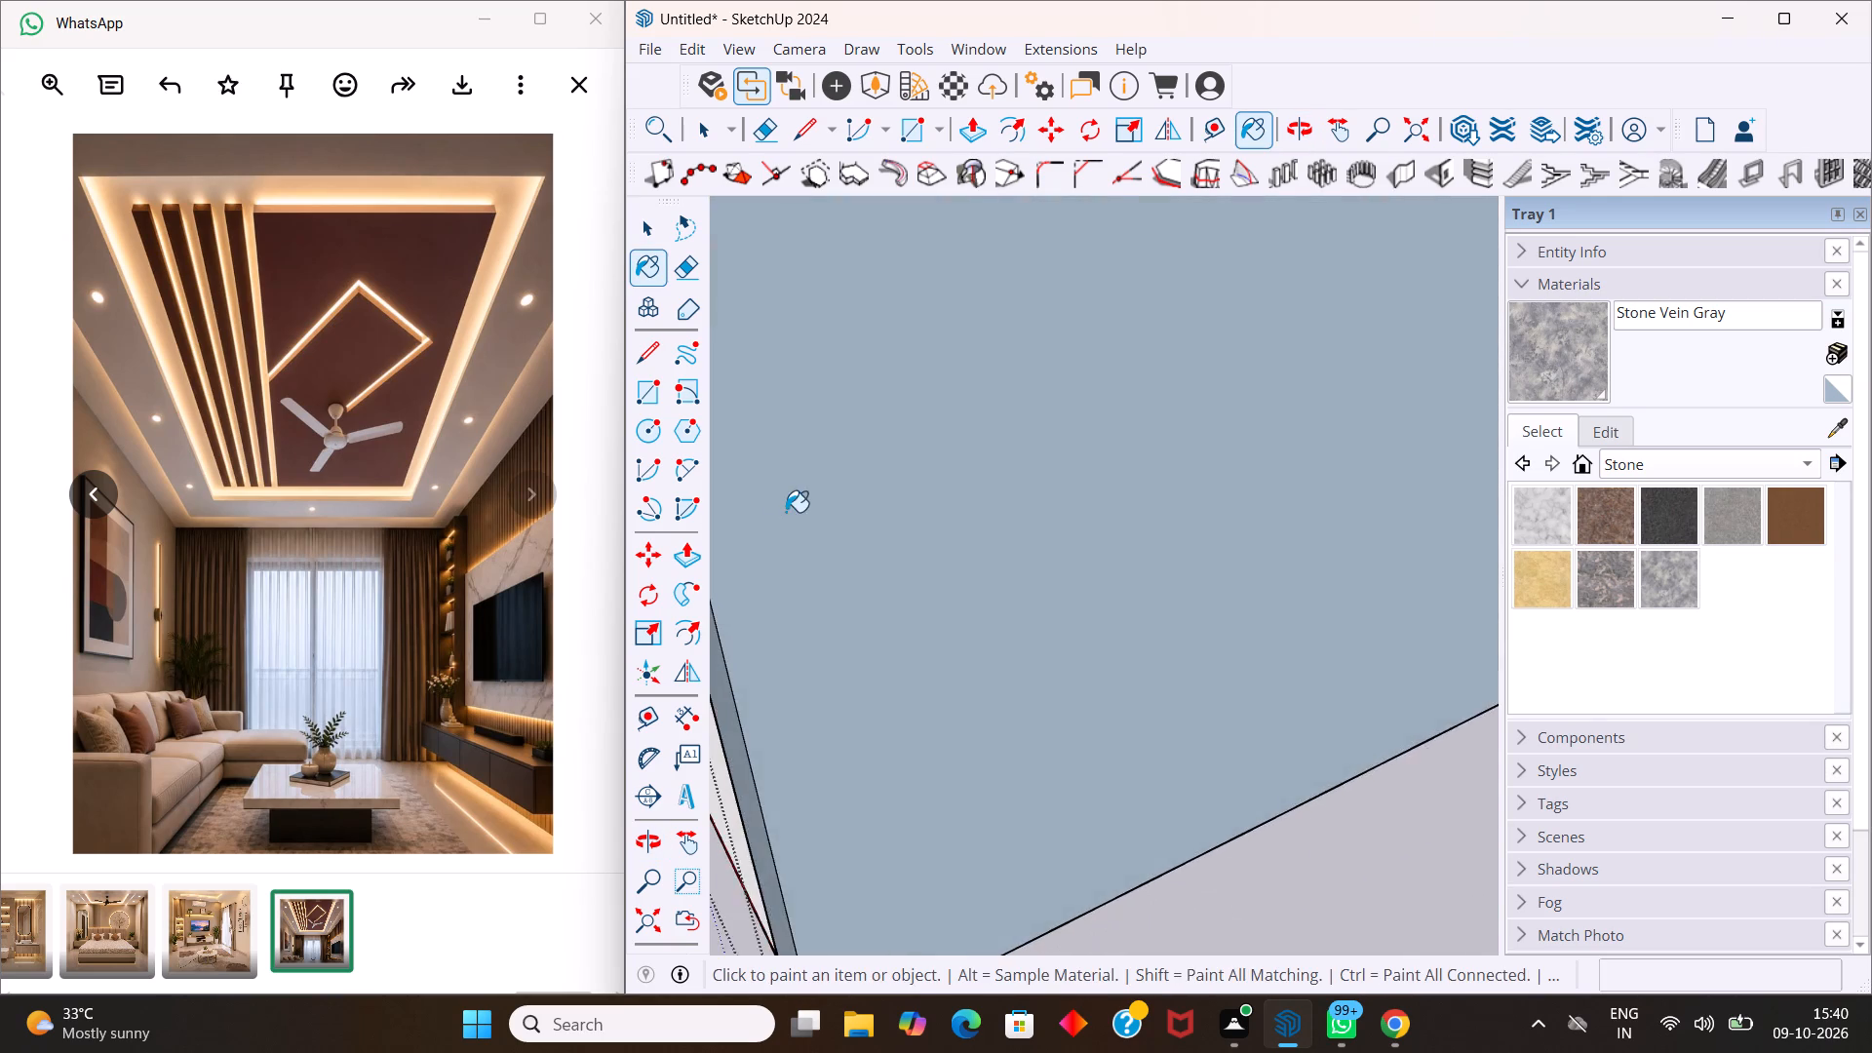
scroll(791, 515, "down", 19)
key("space")
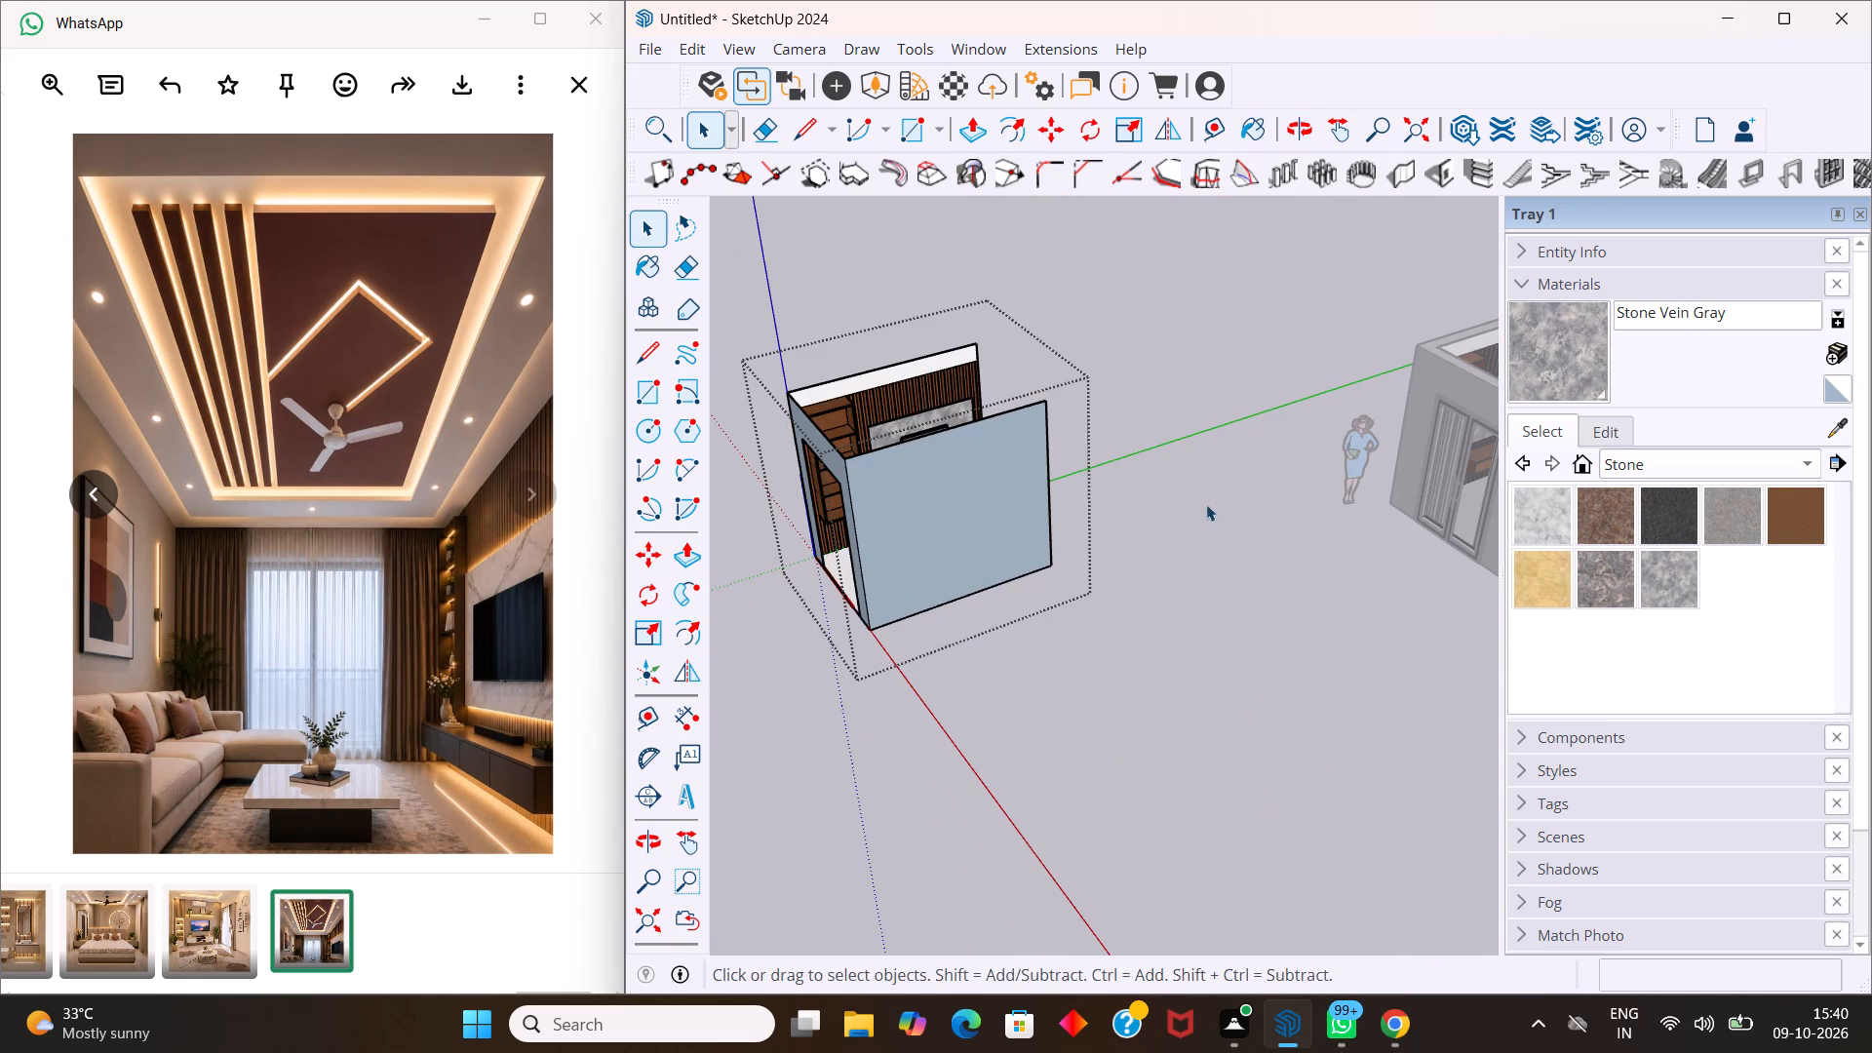
middle_click_drag(1198, 510, 784, 534)
middle_click_drag(1175, 438, 939, 421)
scroll(1167, 375, "up", 2)
middle_click_drag(1341, 445, 1034, 433)
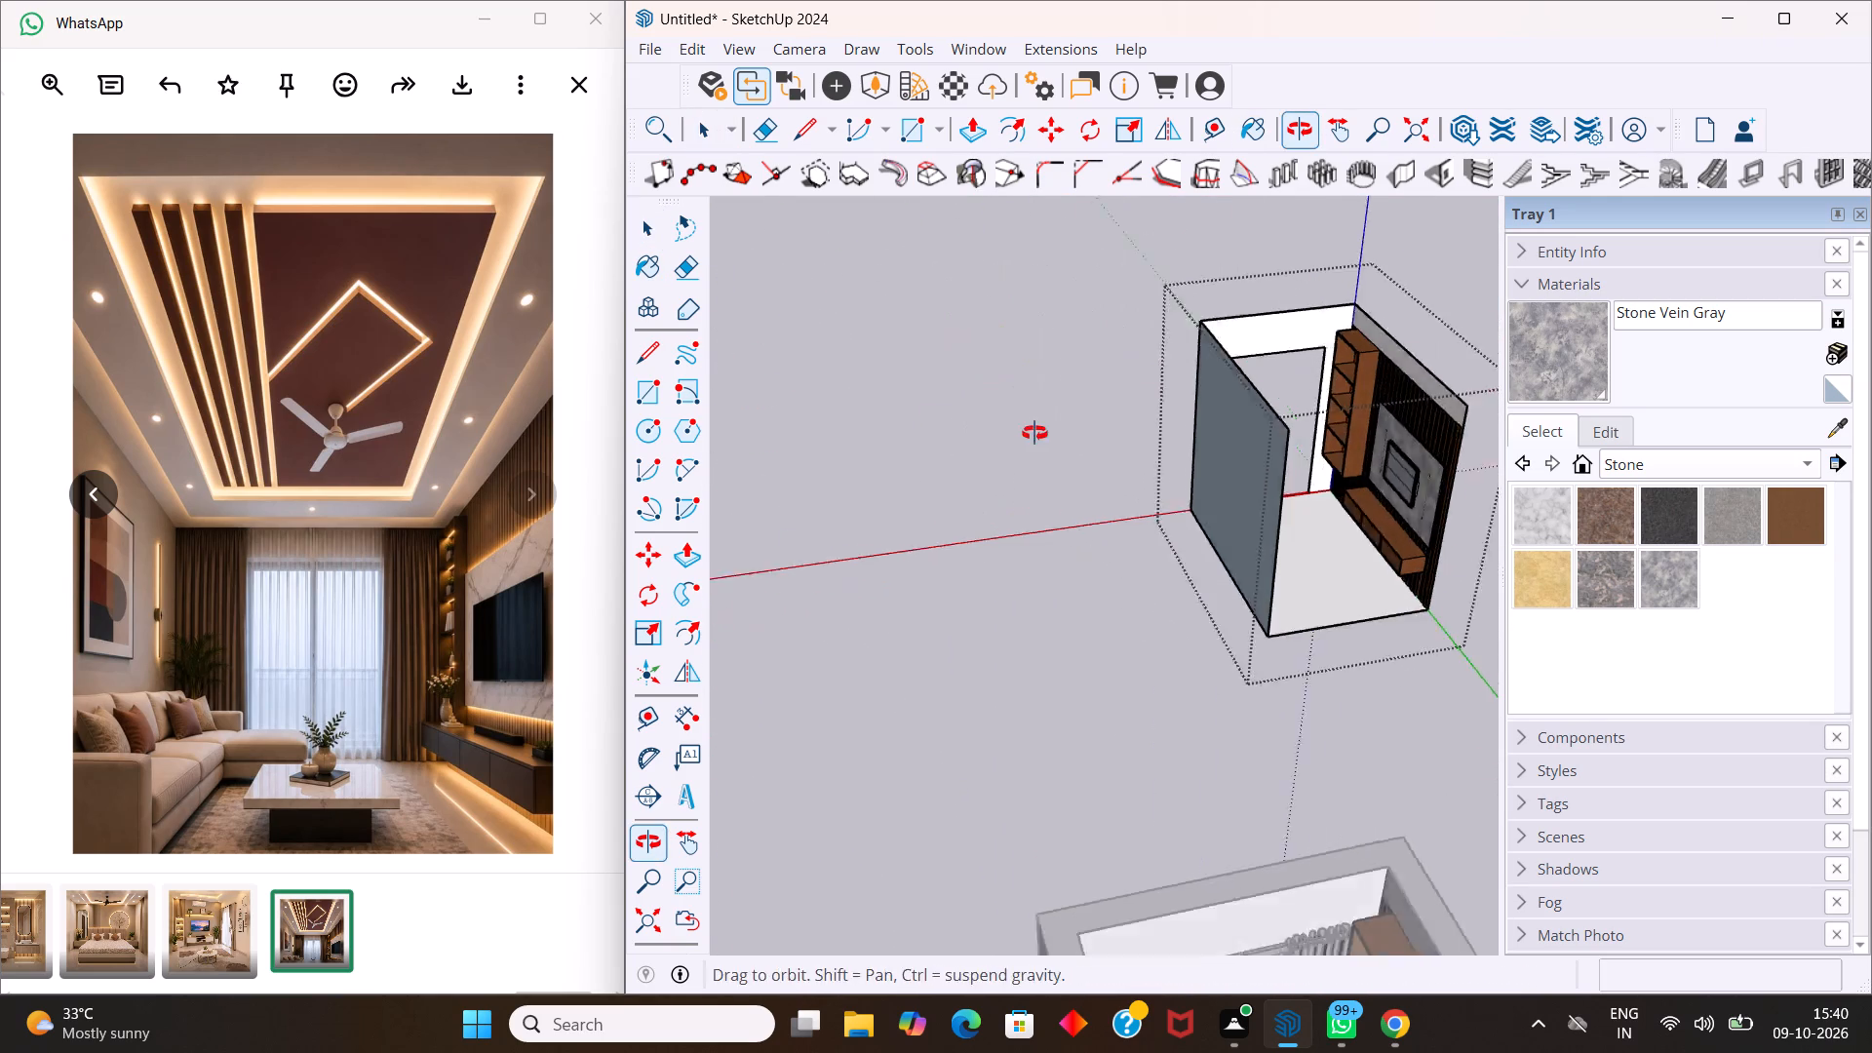
middle_click_drag(1034, 433, 1031, 433)
scroll(1260, 482, "up", 4)
scroll(1244, 471, "down", 11)
scroll(1411, 456, "up", 6)
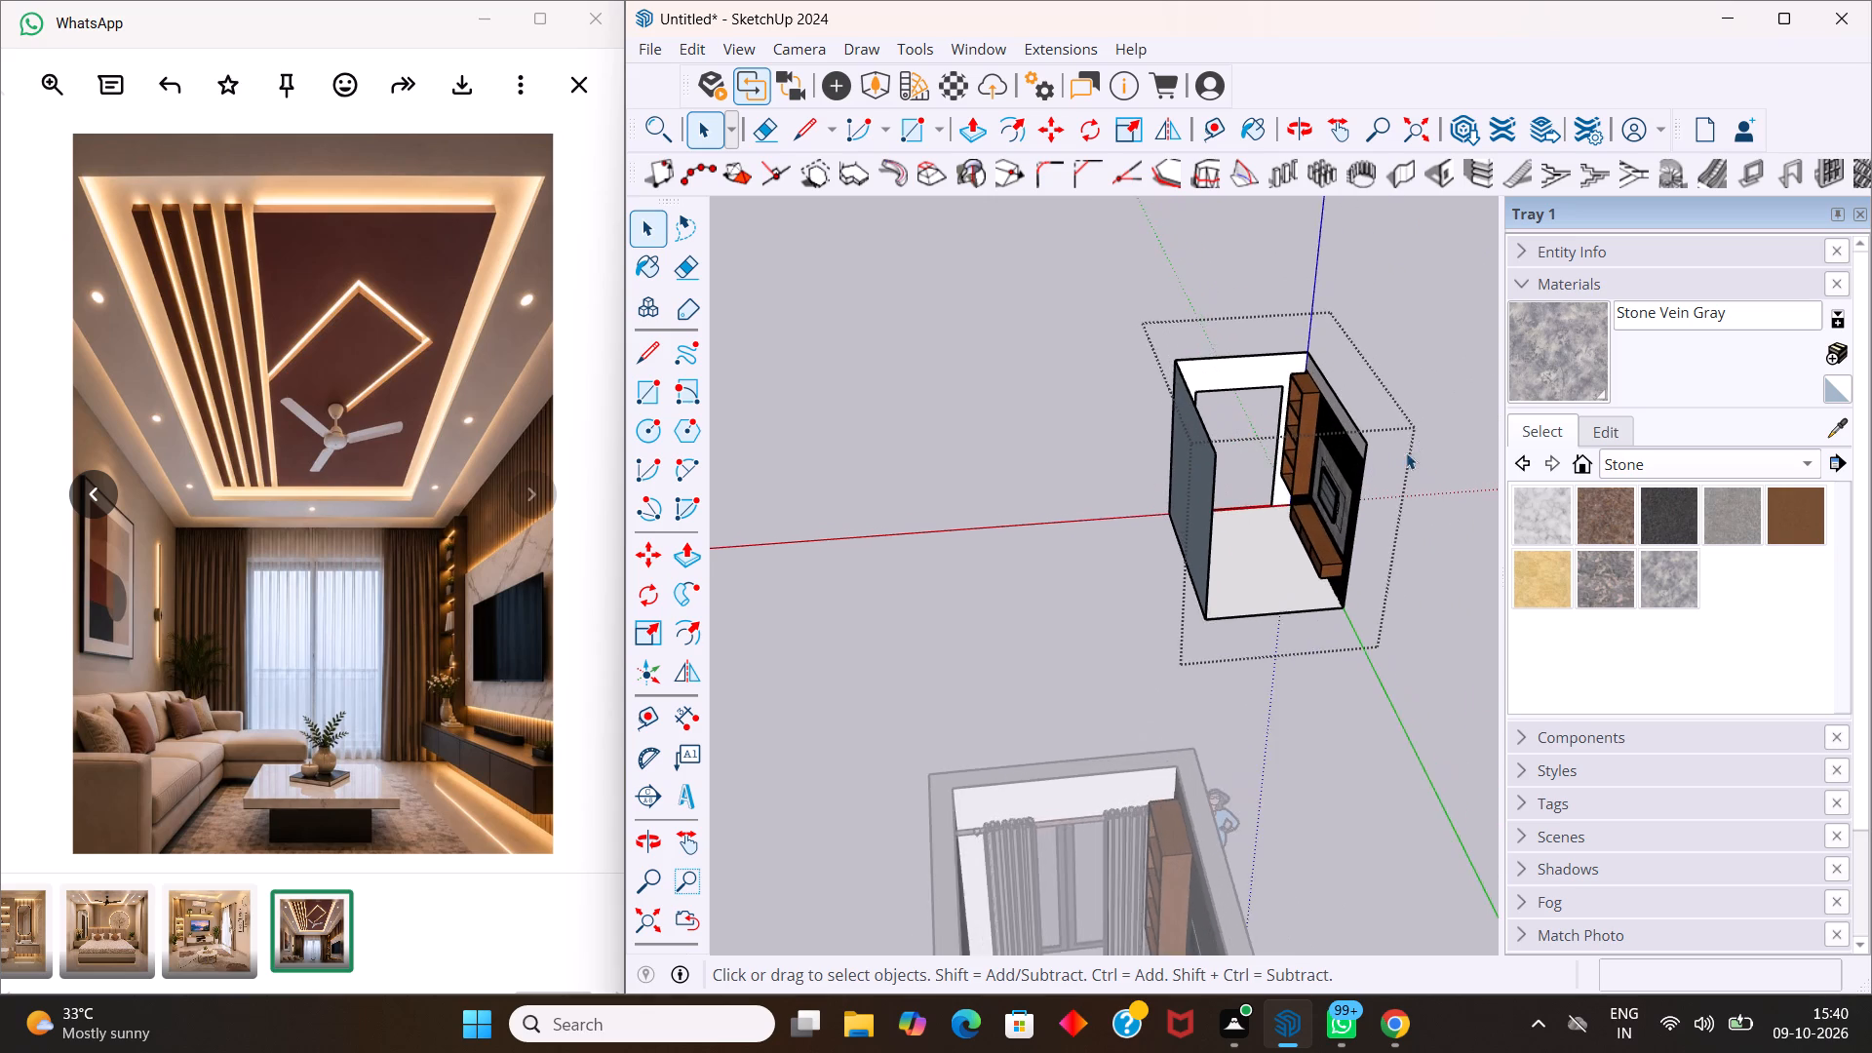
scroll(1406, 452, "up", 8)
middle_click_drag(1306, 442, 1112, 321)
scroll(1114, 328, "up", 3)
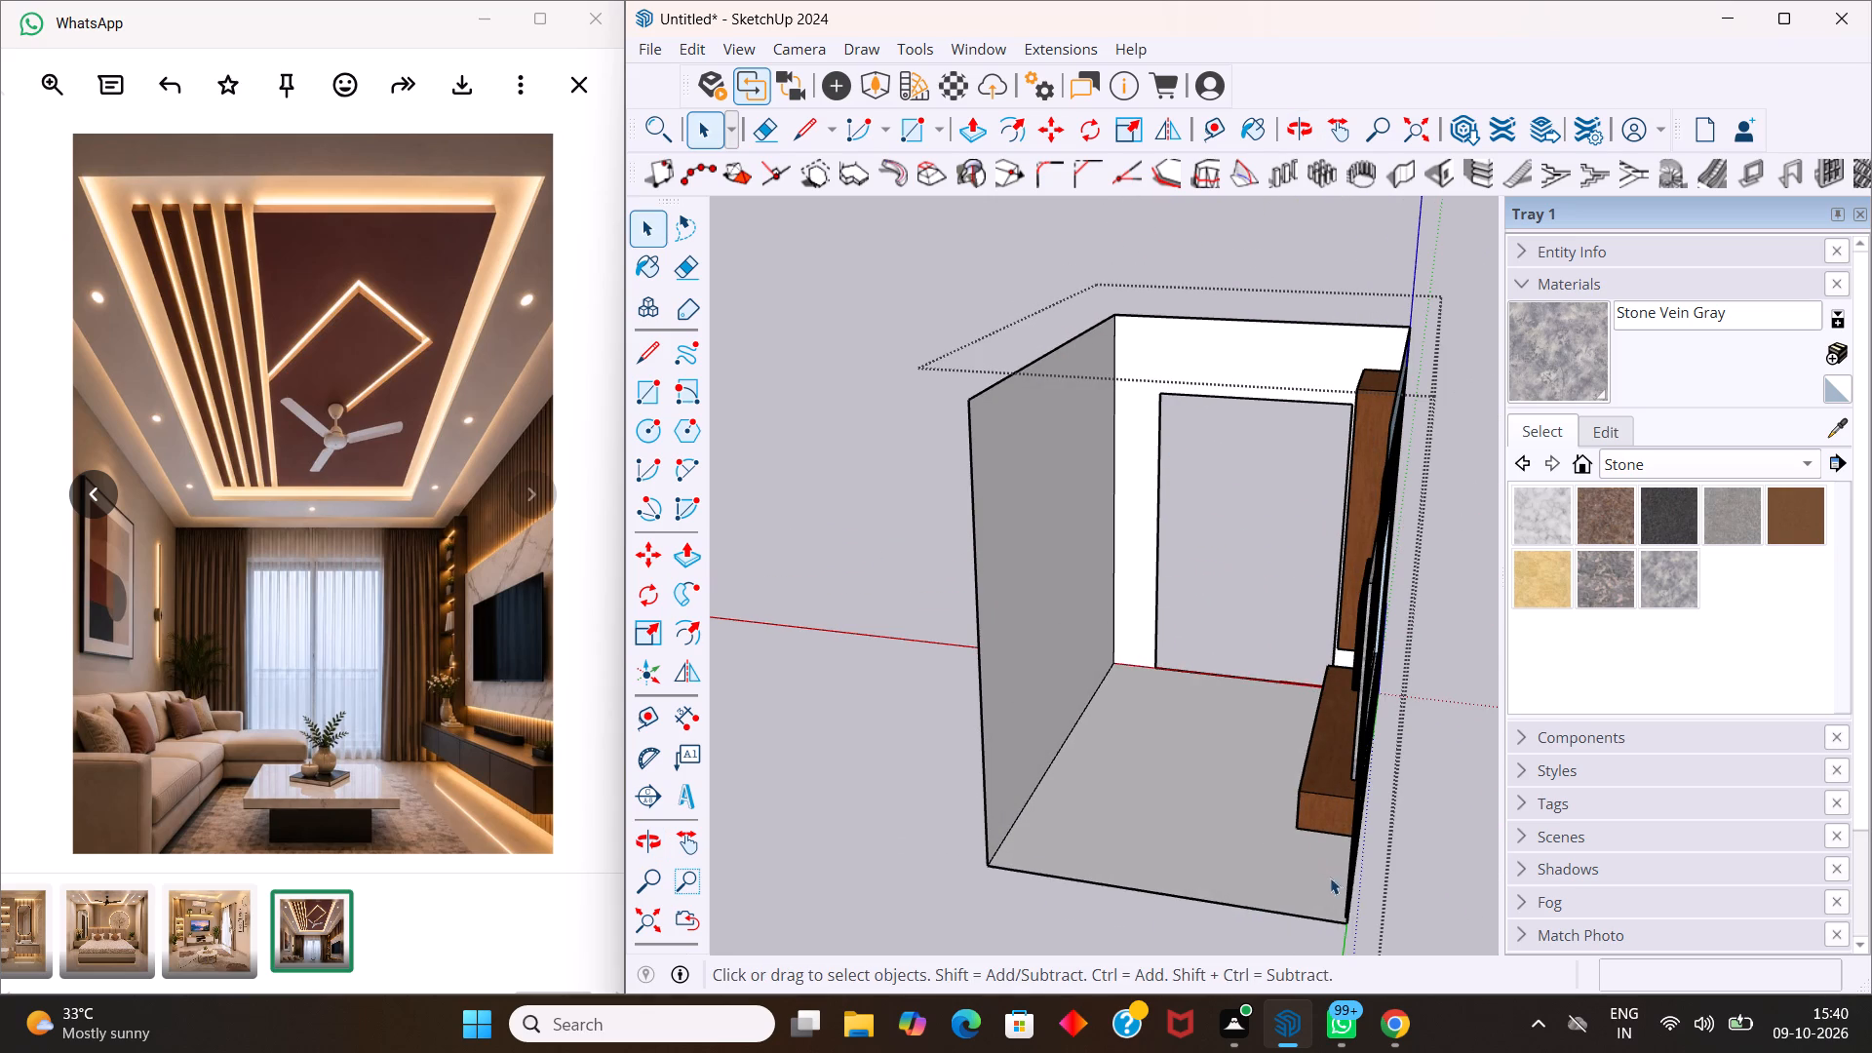
Switch to Chrome and search 3D Warehouse for "sofa".
left_click(1392, 1014)
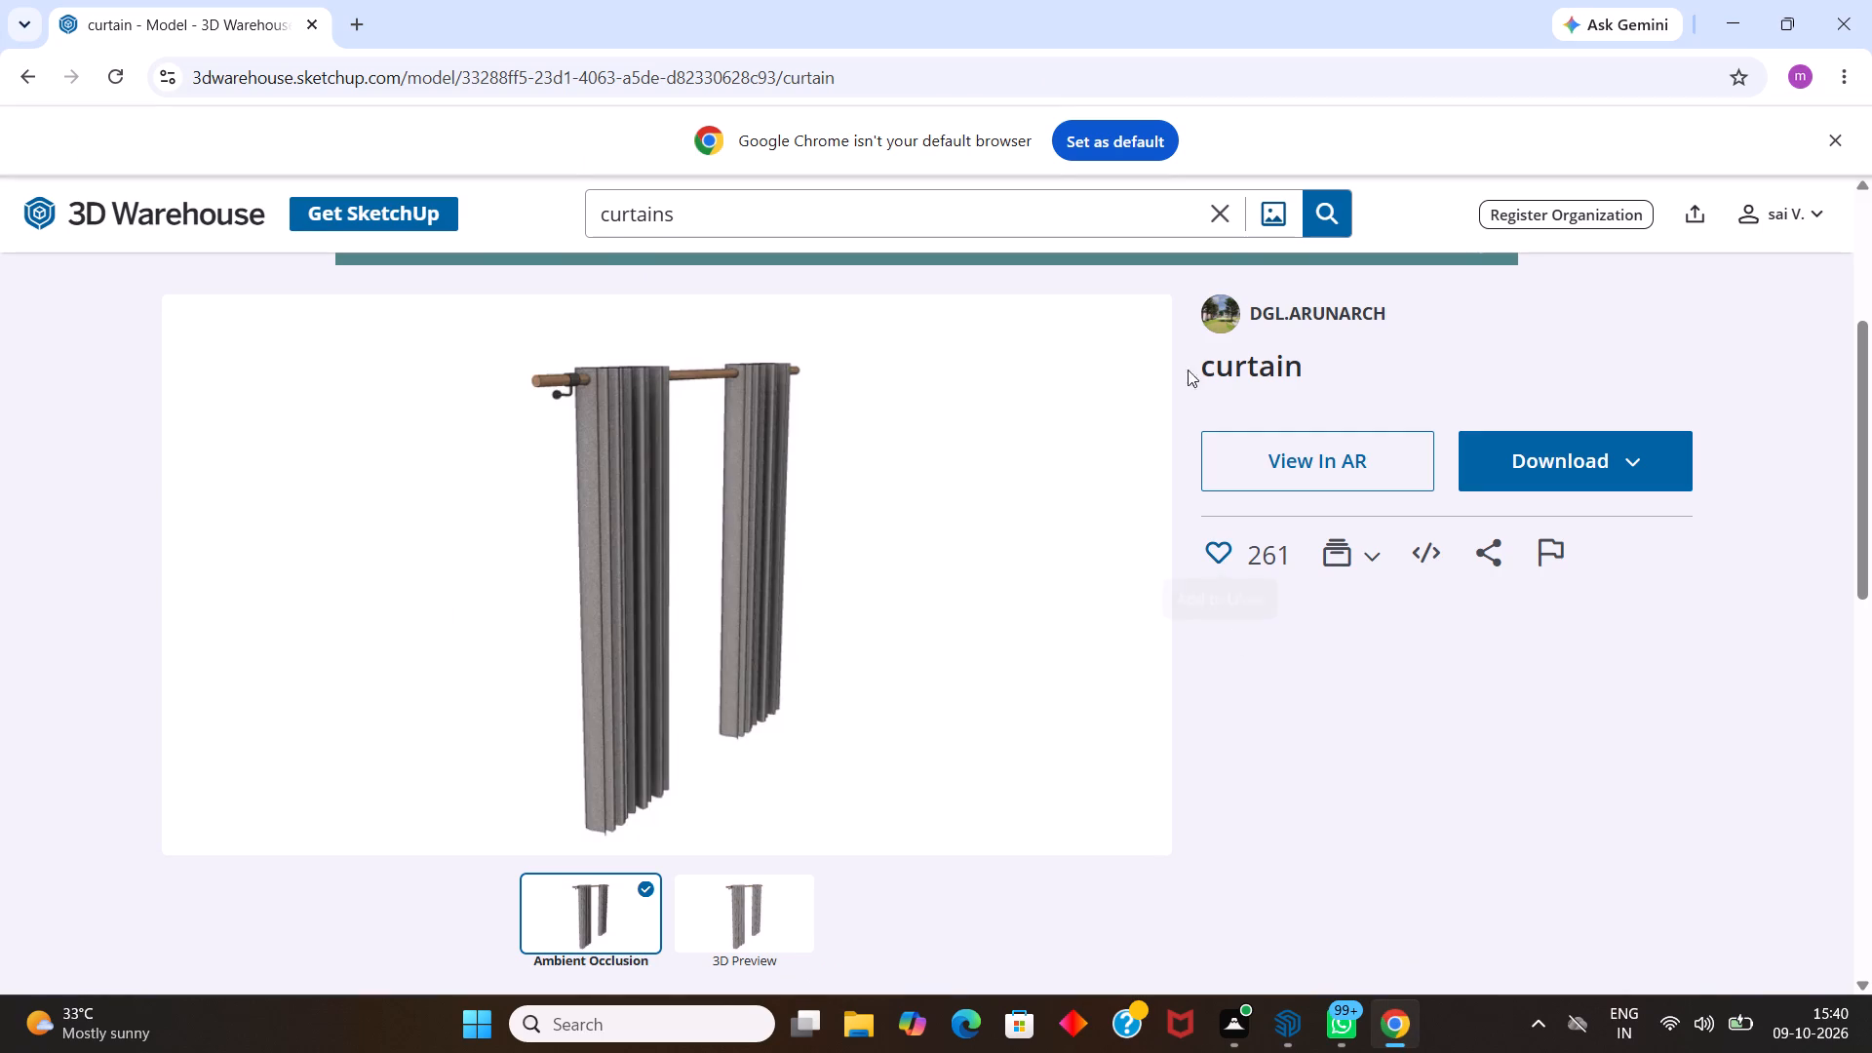
left_click(1223, 223)
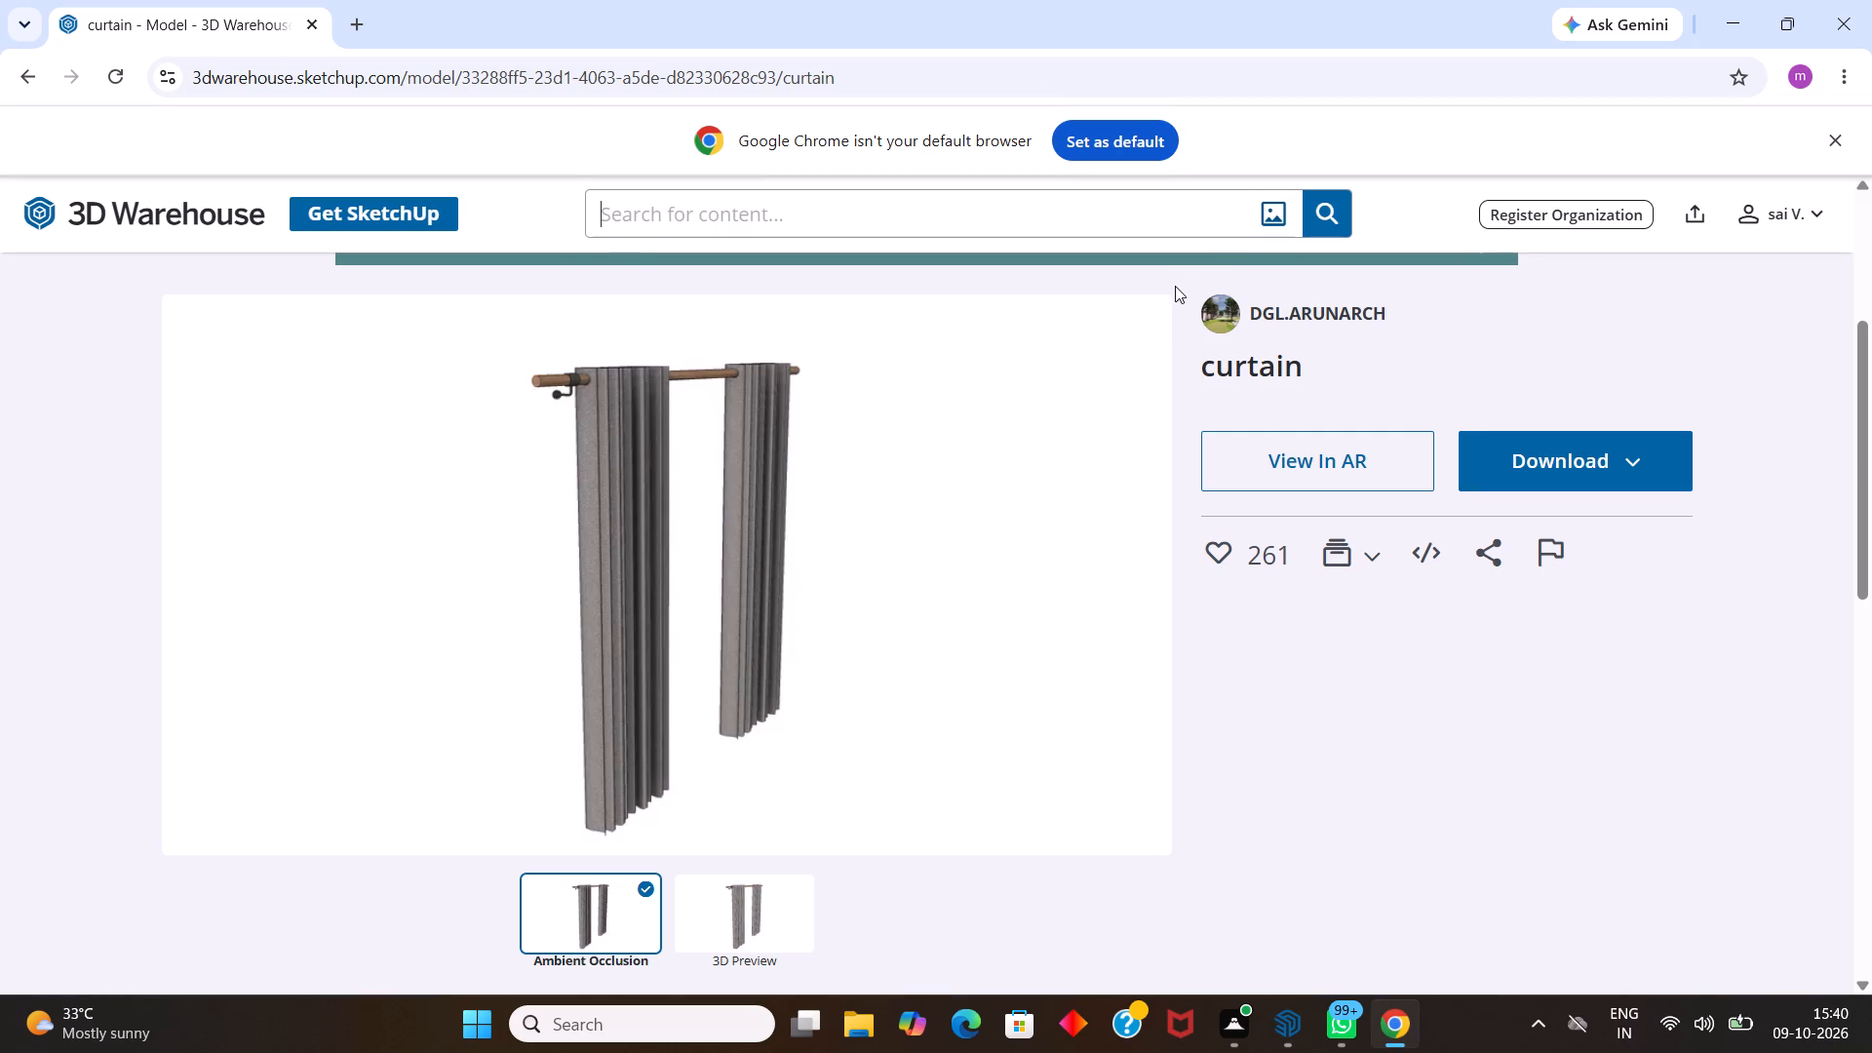
key("s")
key("o")
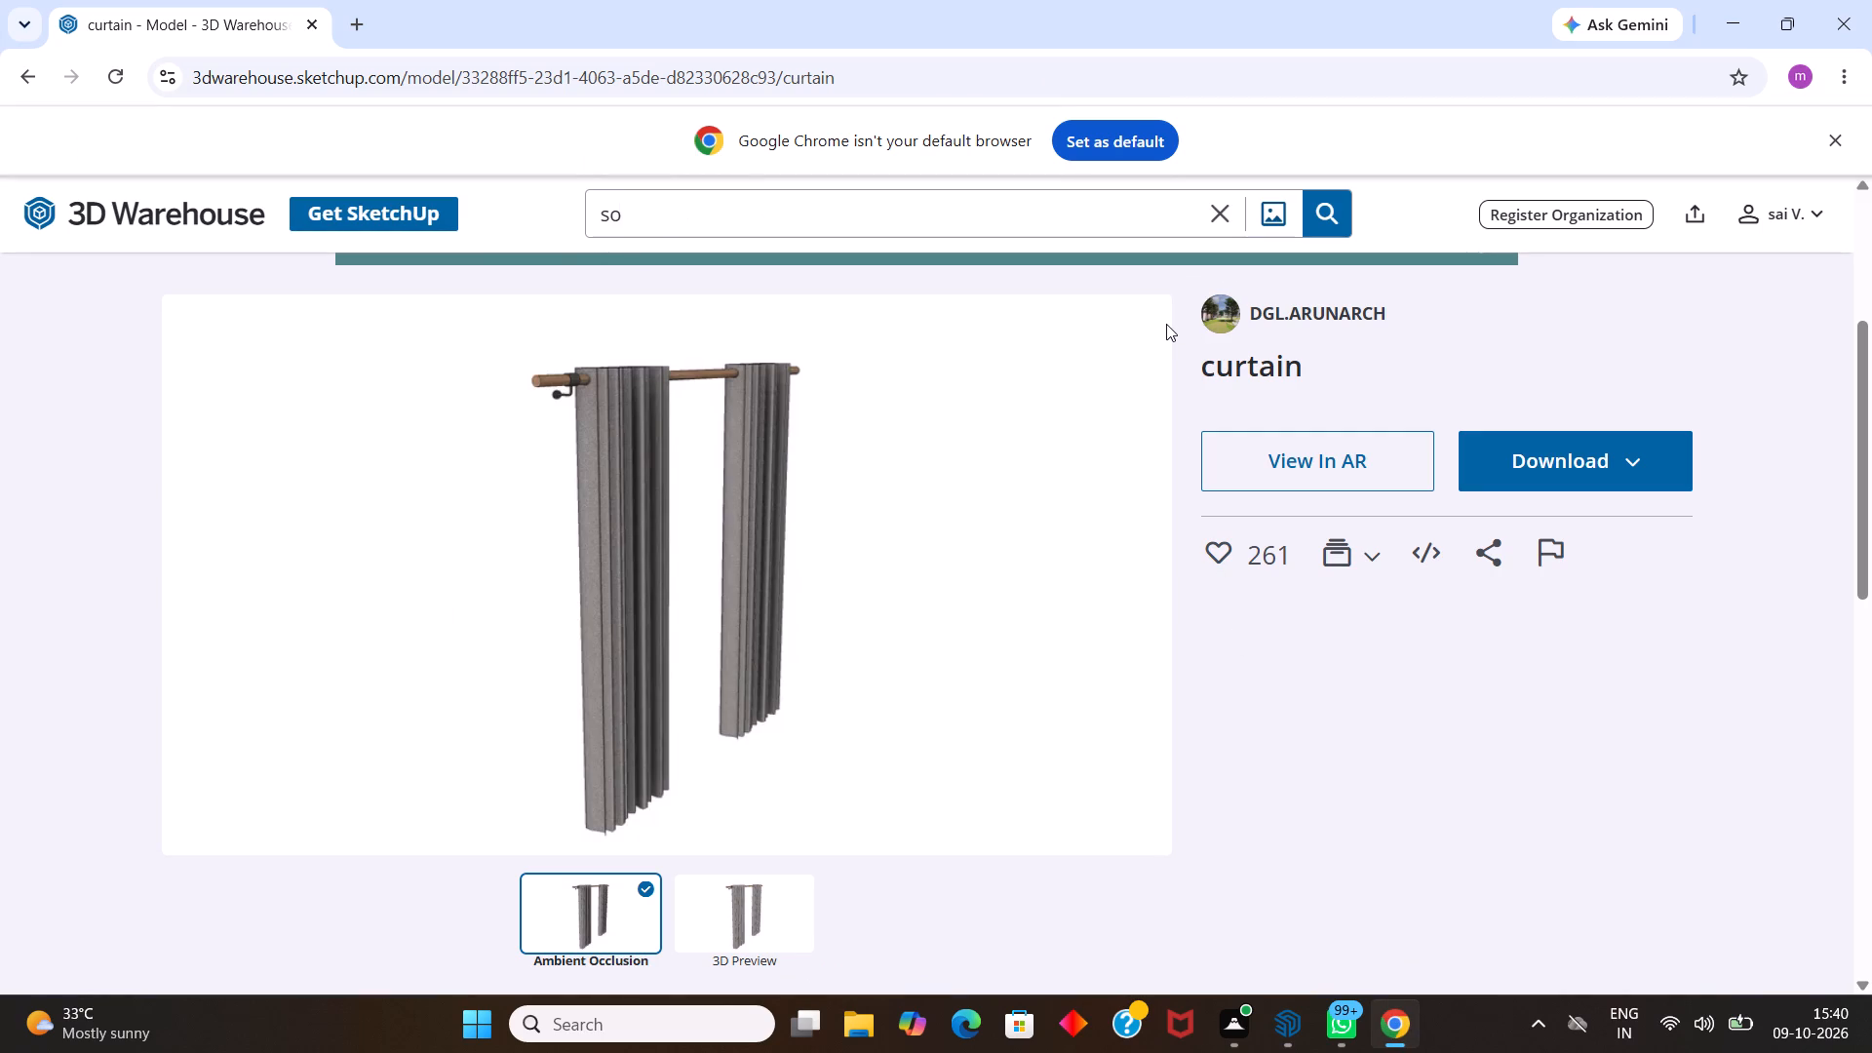
key("f")
key("s")
key("BackSpace")
key("a")
key("Return")
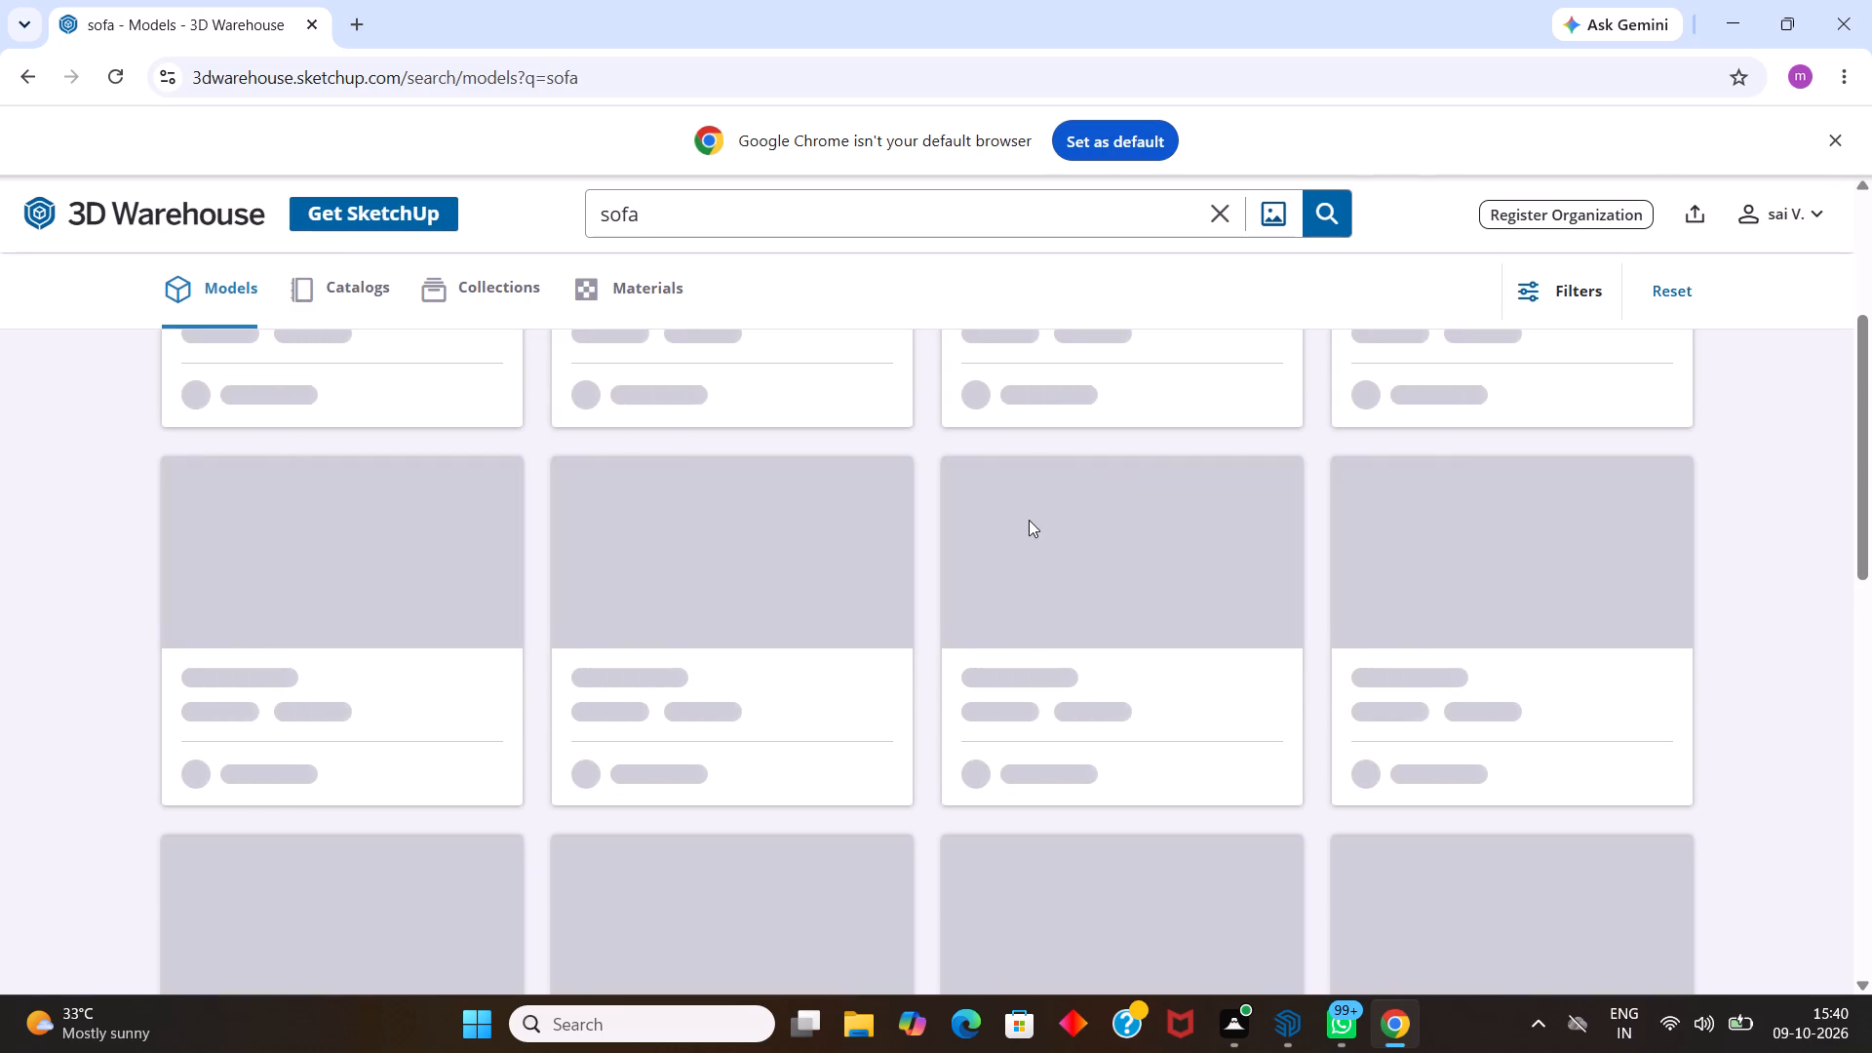
Look through the 3D Warehouse sofa results, loading more models, for an L-shaped sofa like the one in the reference photo.
scroll(1029, 520, "up", 12)
scroll(1047, 531, "down", 12)
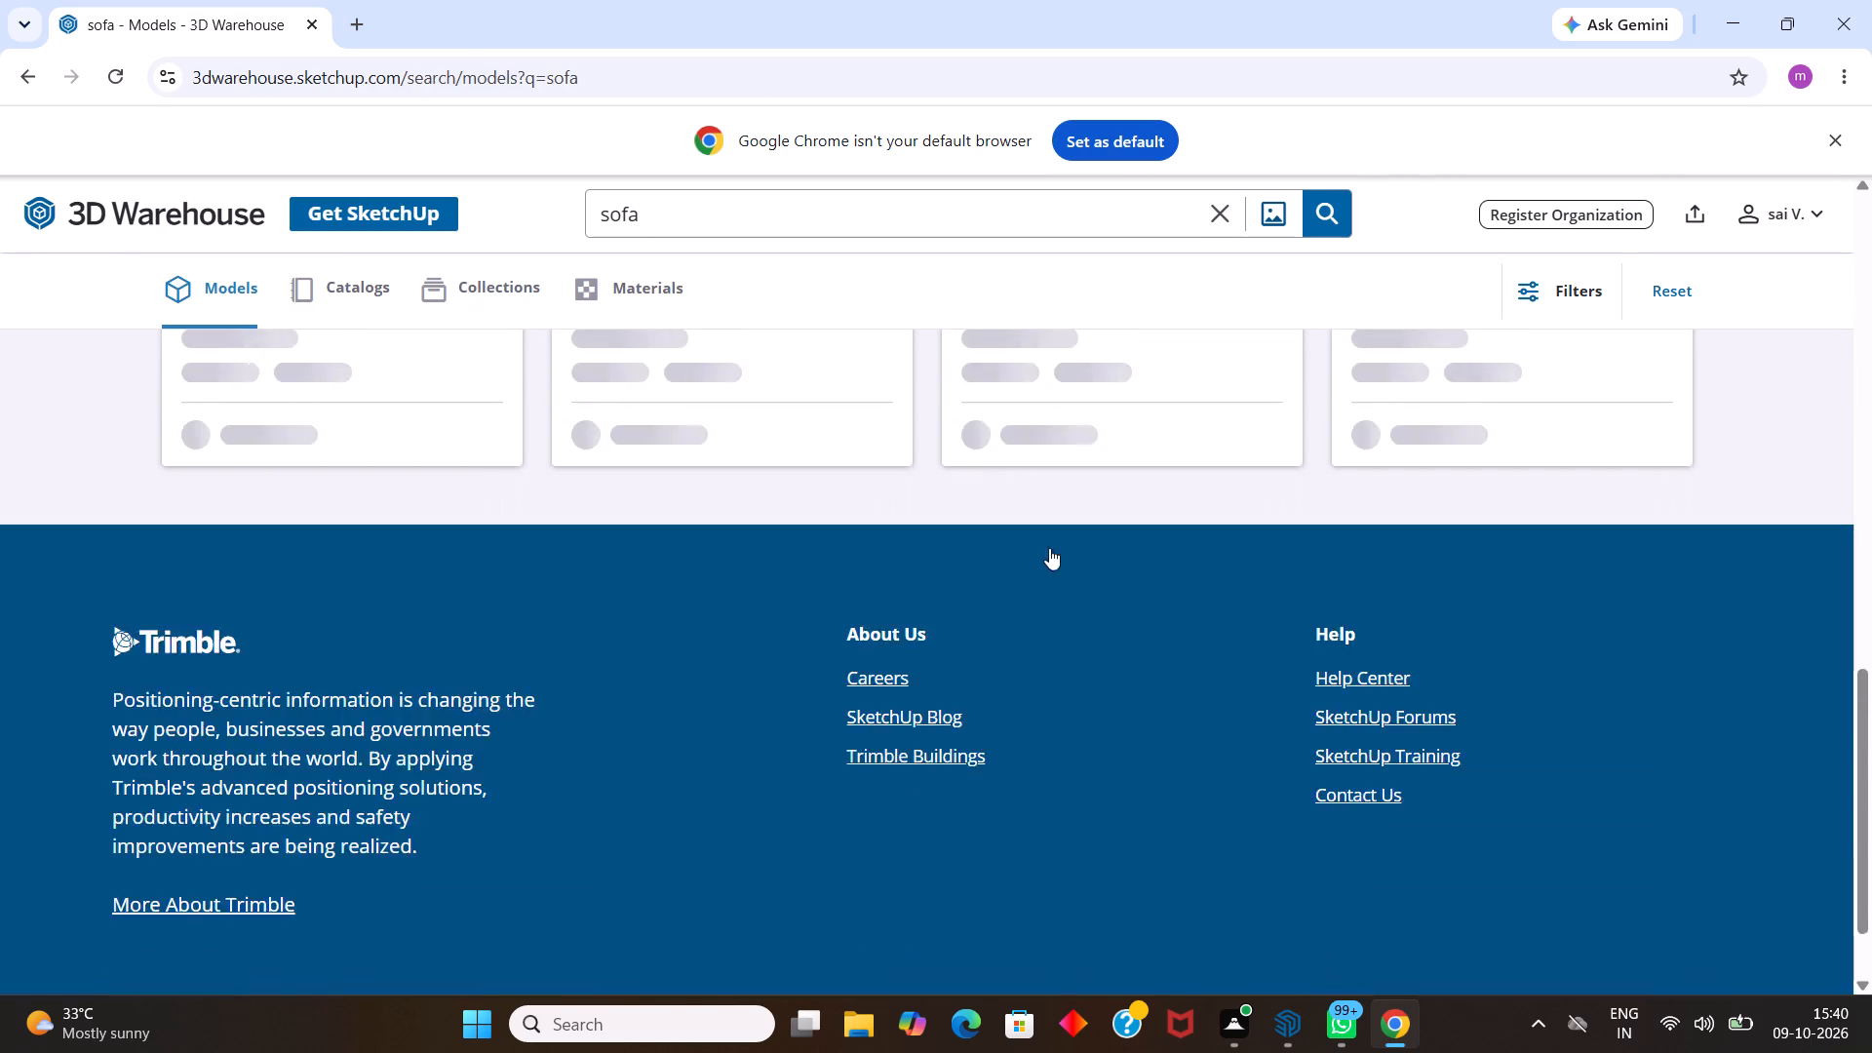
scroll(1050, 547, "up", 11)
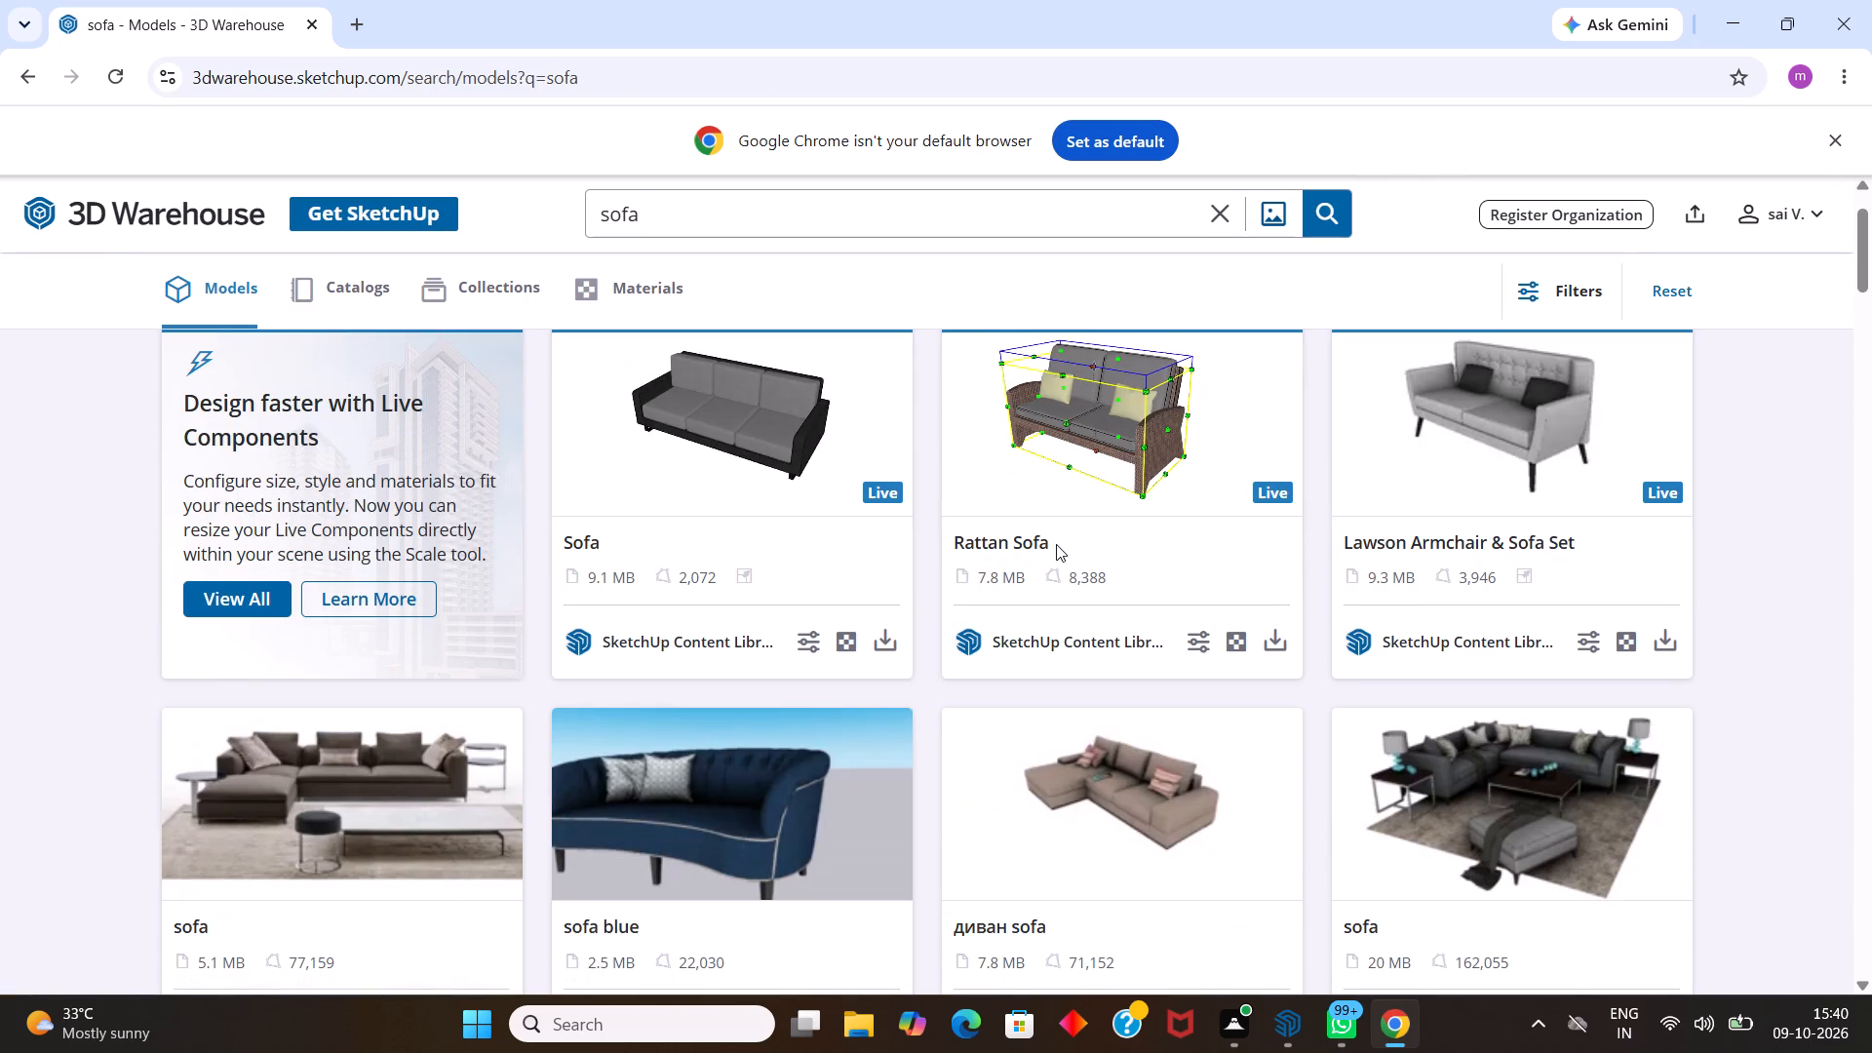
scroll(1056, 550, "down", 9)
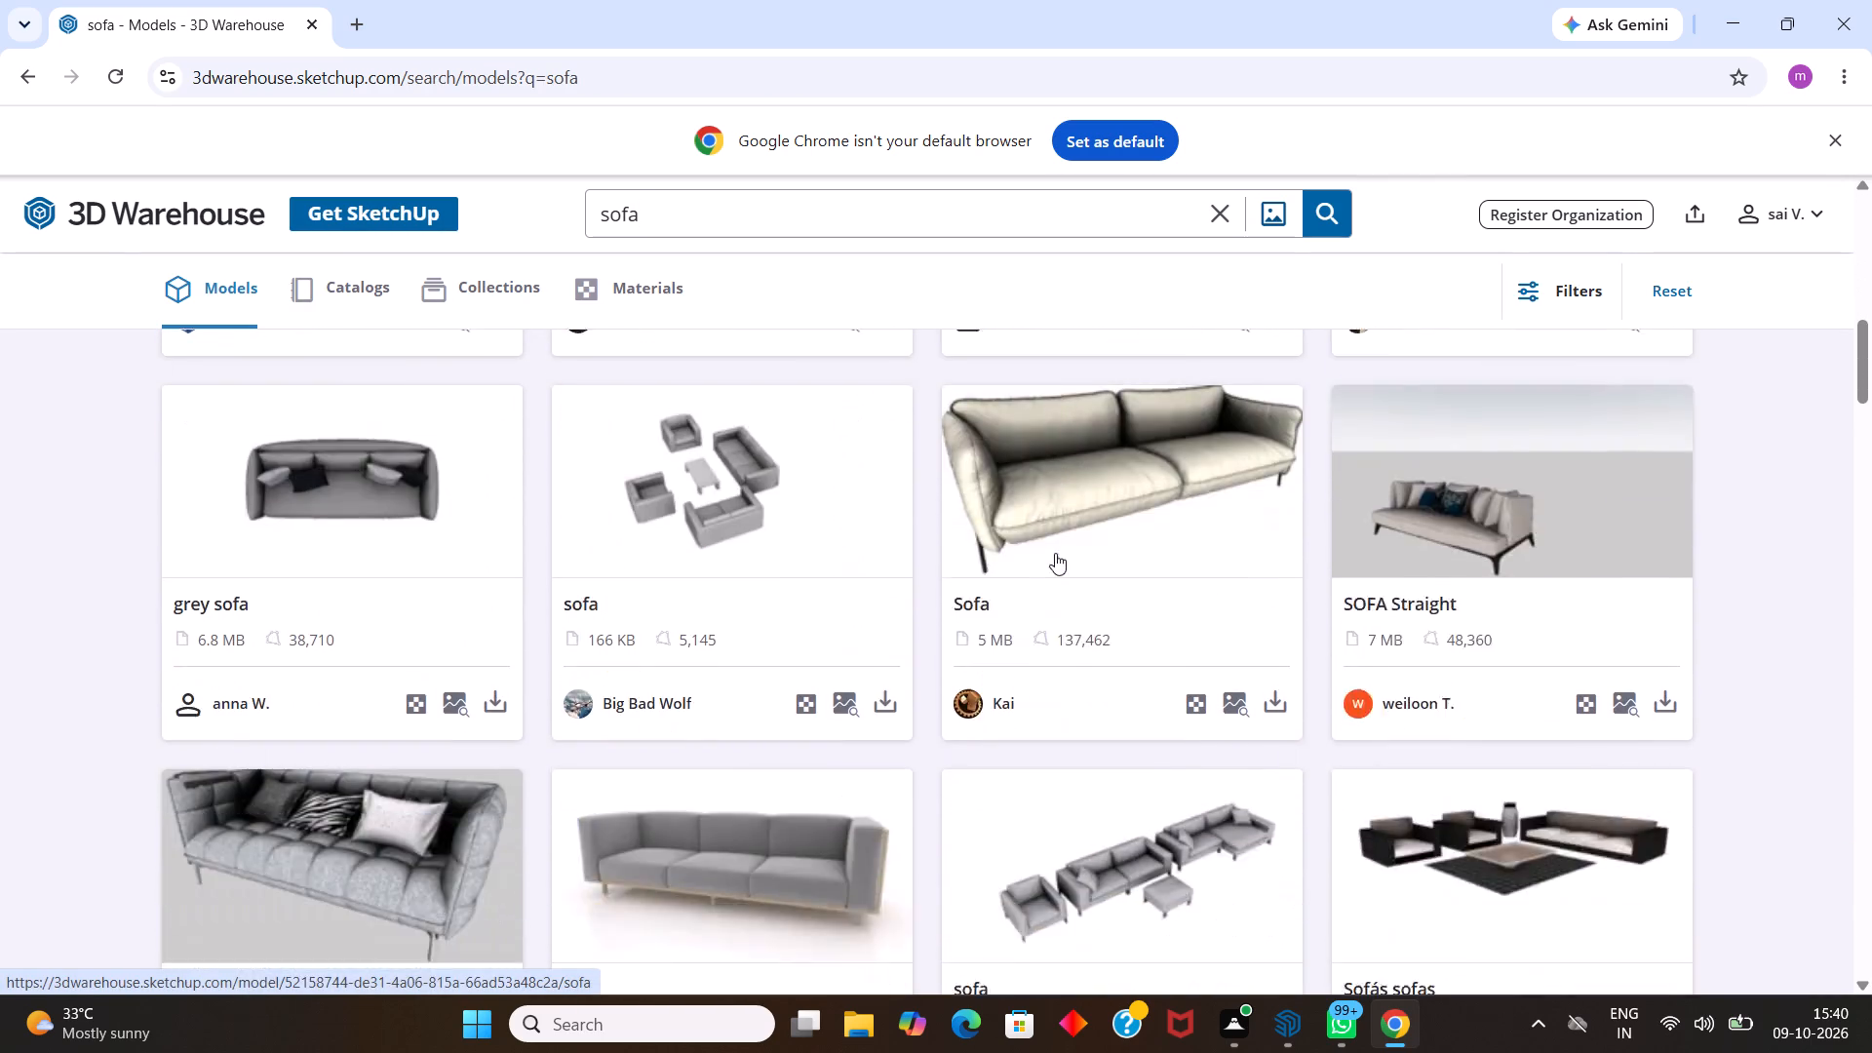
scroll(1055, 553, "up", 8)
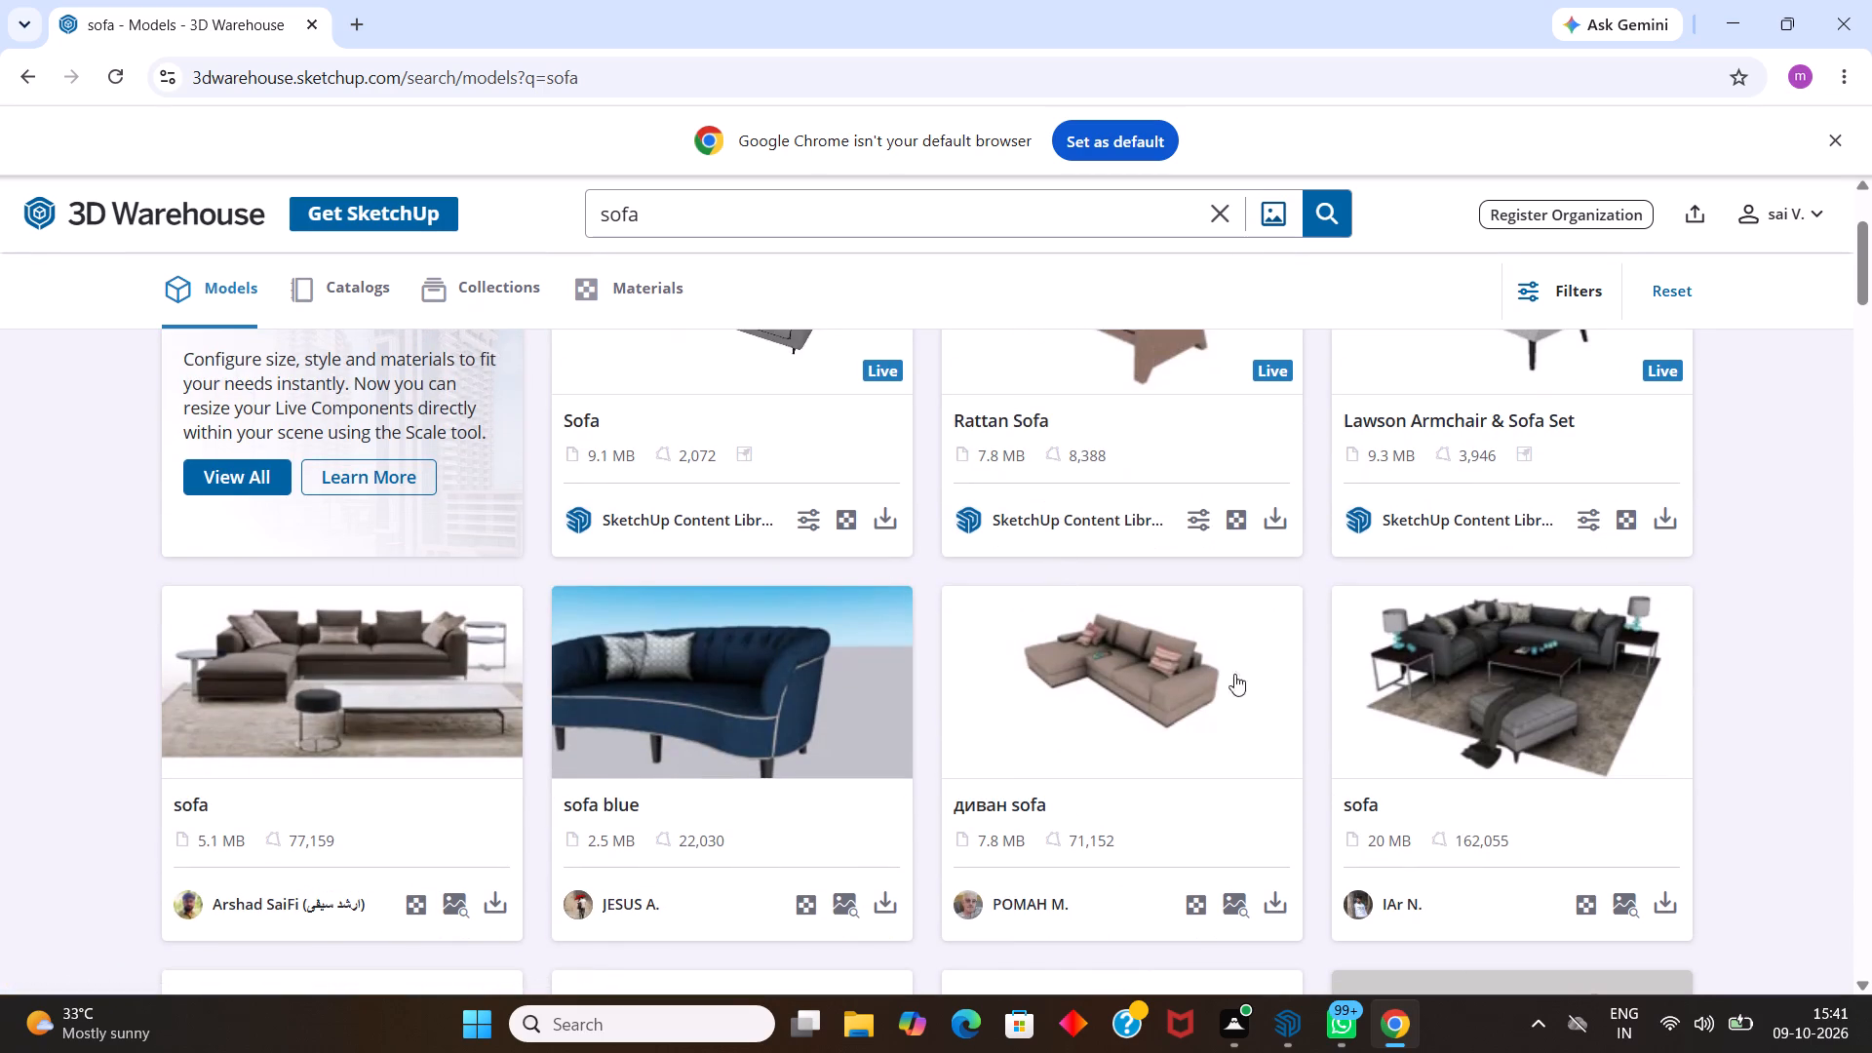
scroll(1249, 725, "down", 3)
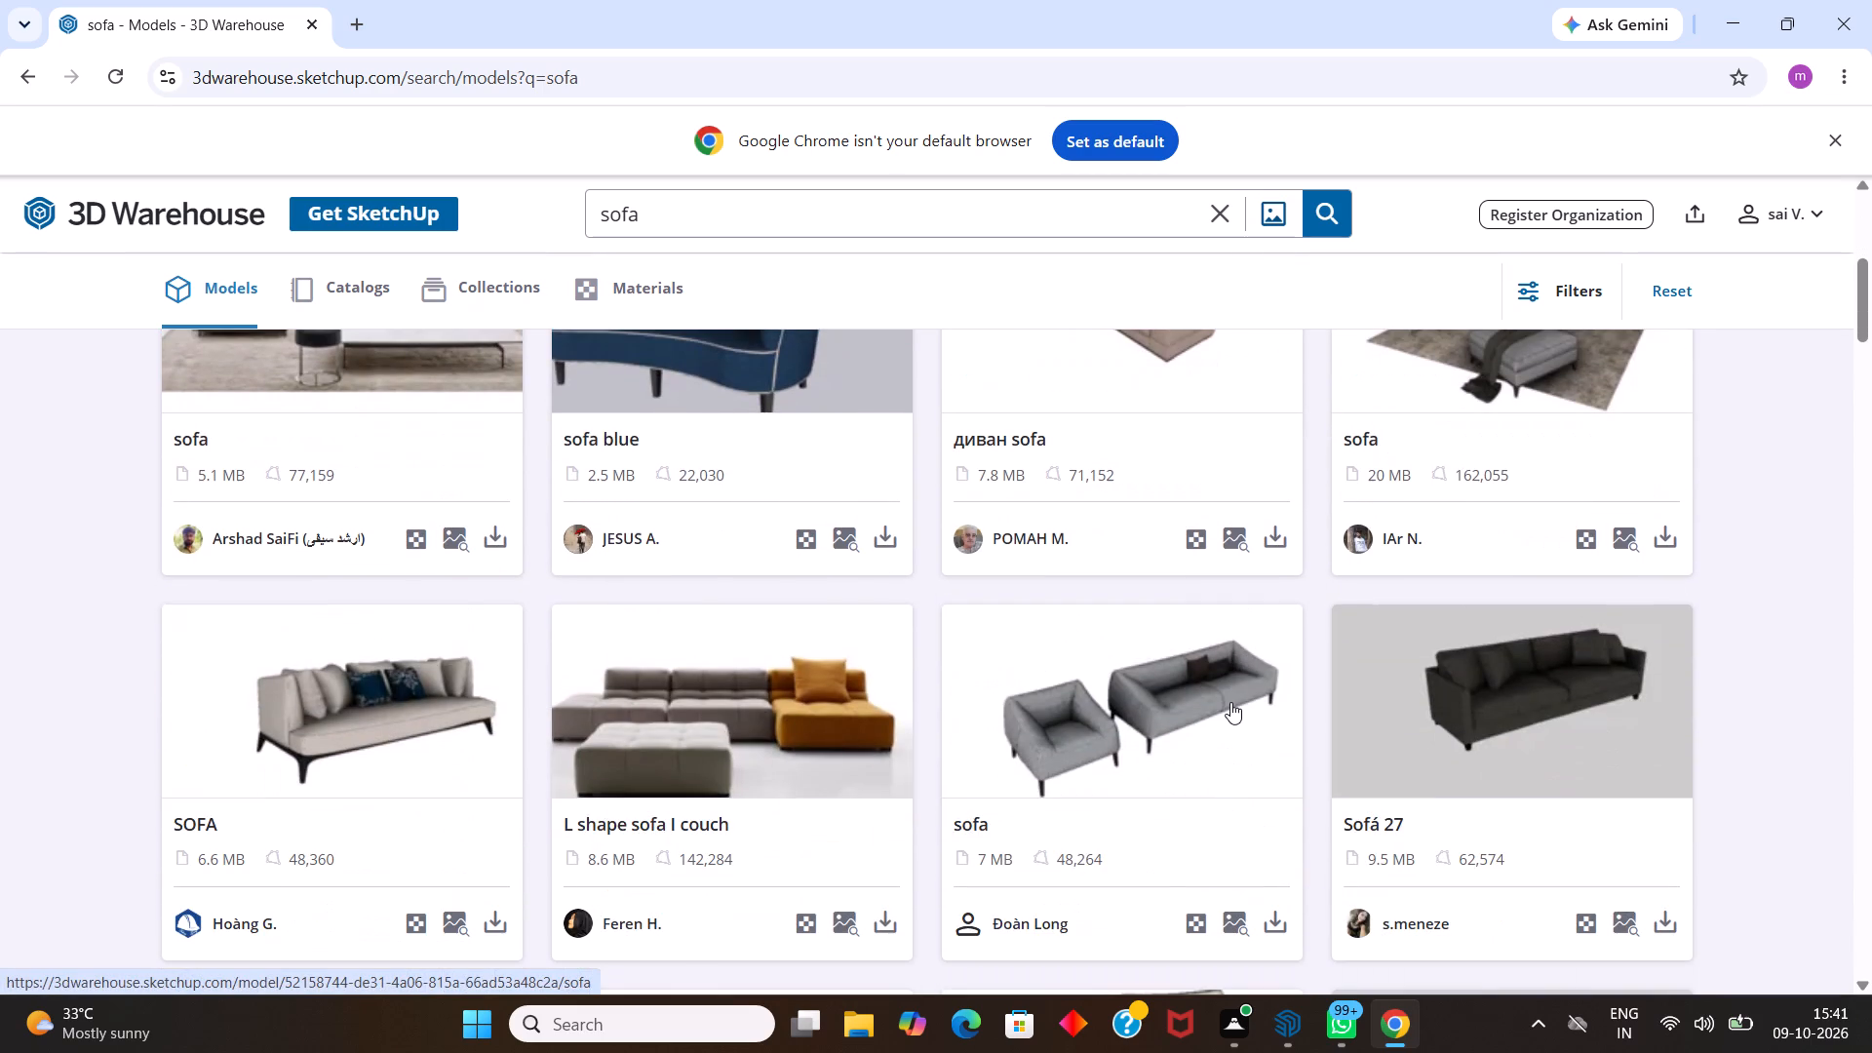
scroll(1227, 702, "down", 6)
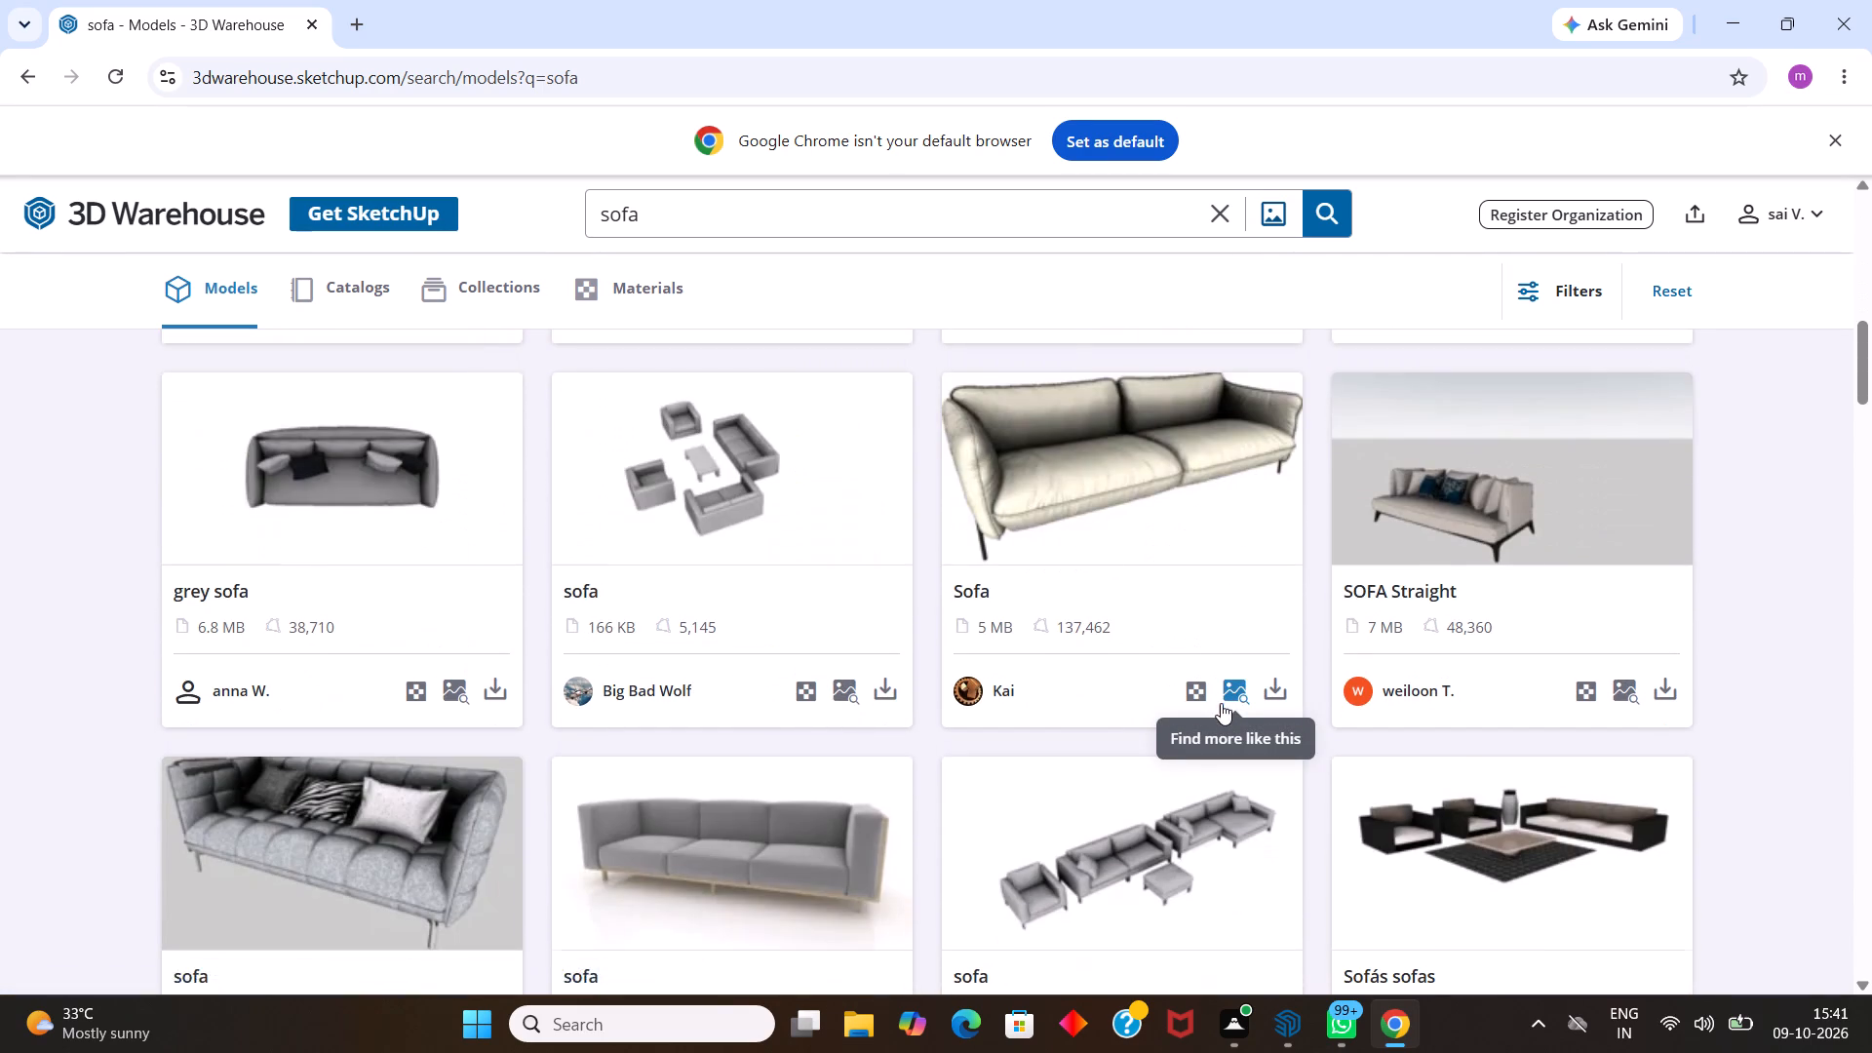
scroll(1210, 700, "down", 6)
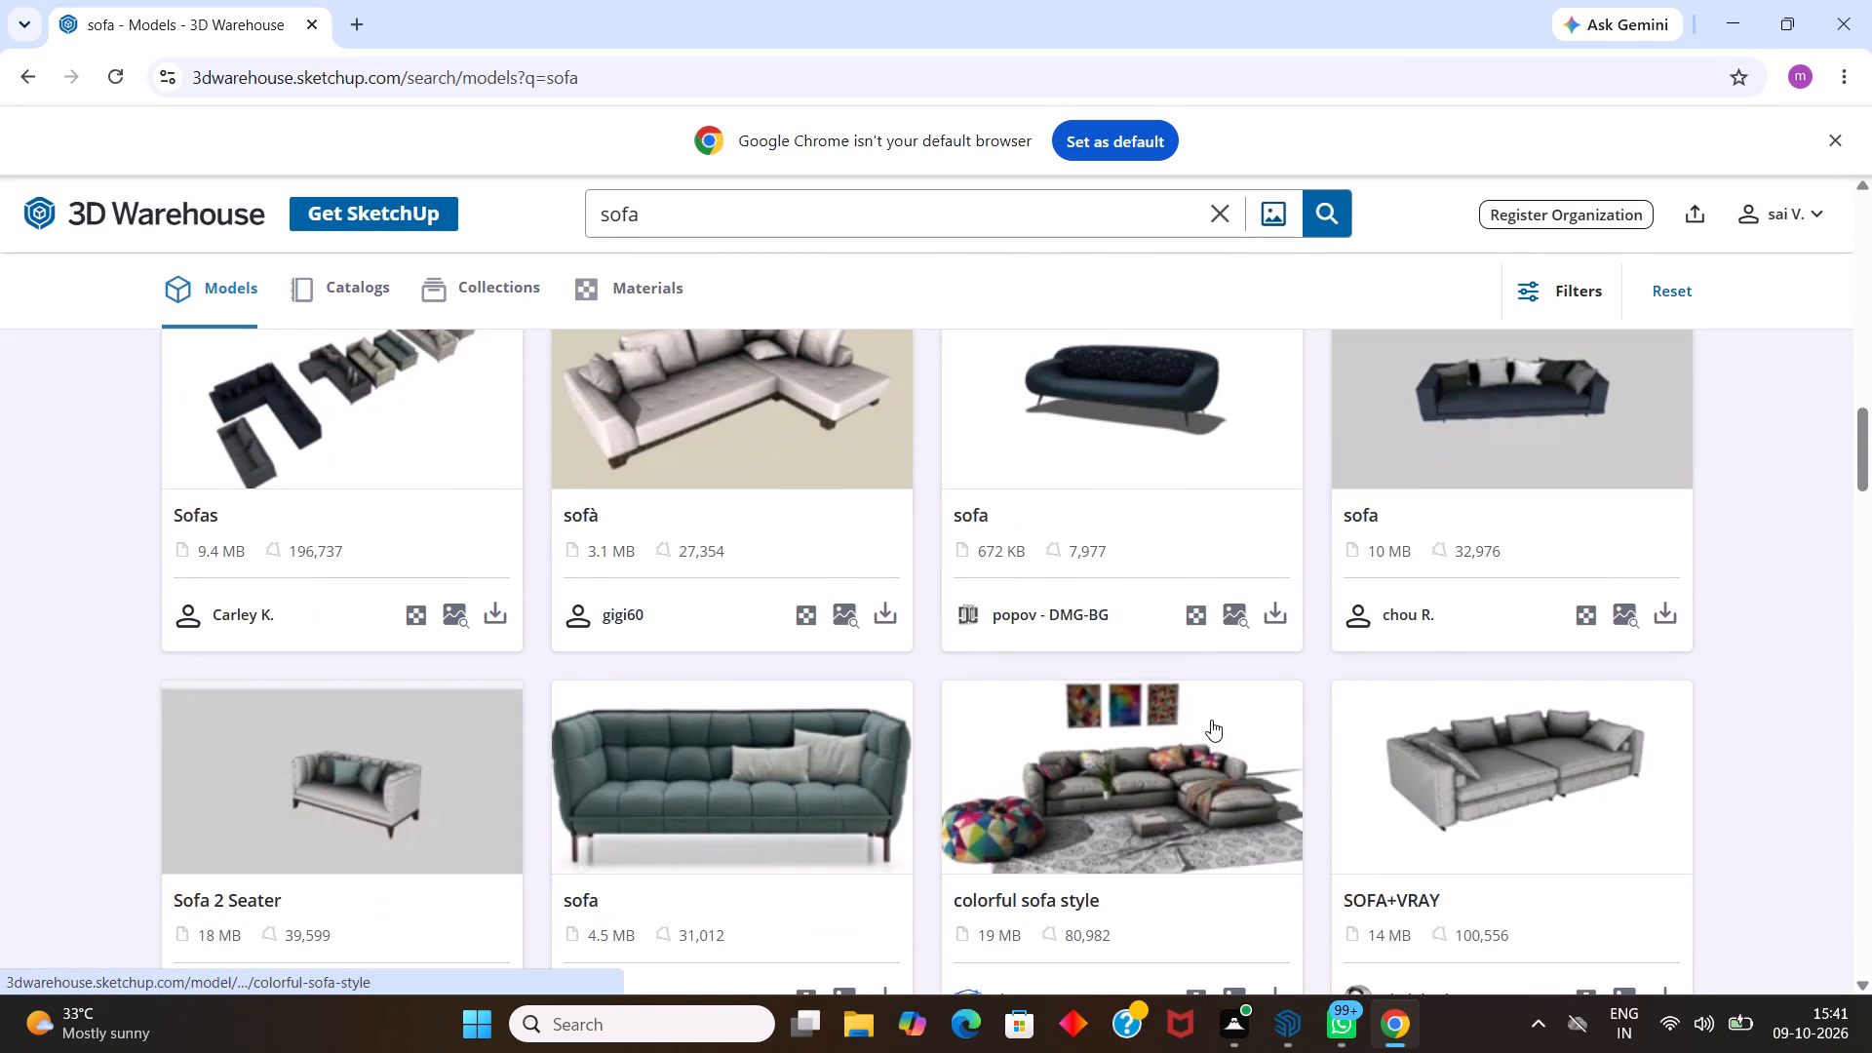
scroll(1213, 688, "down", 3)
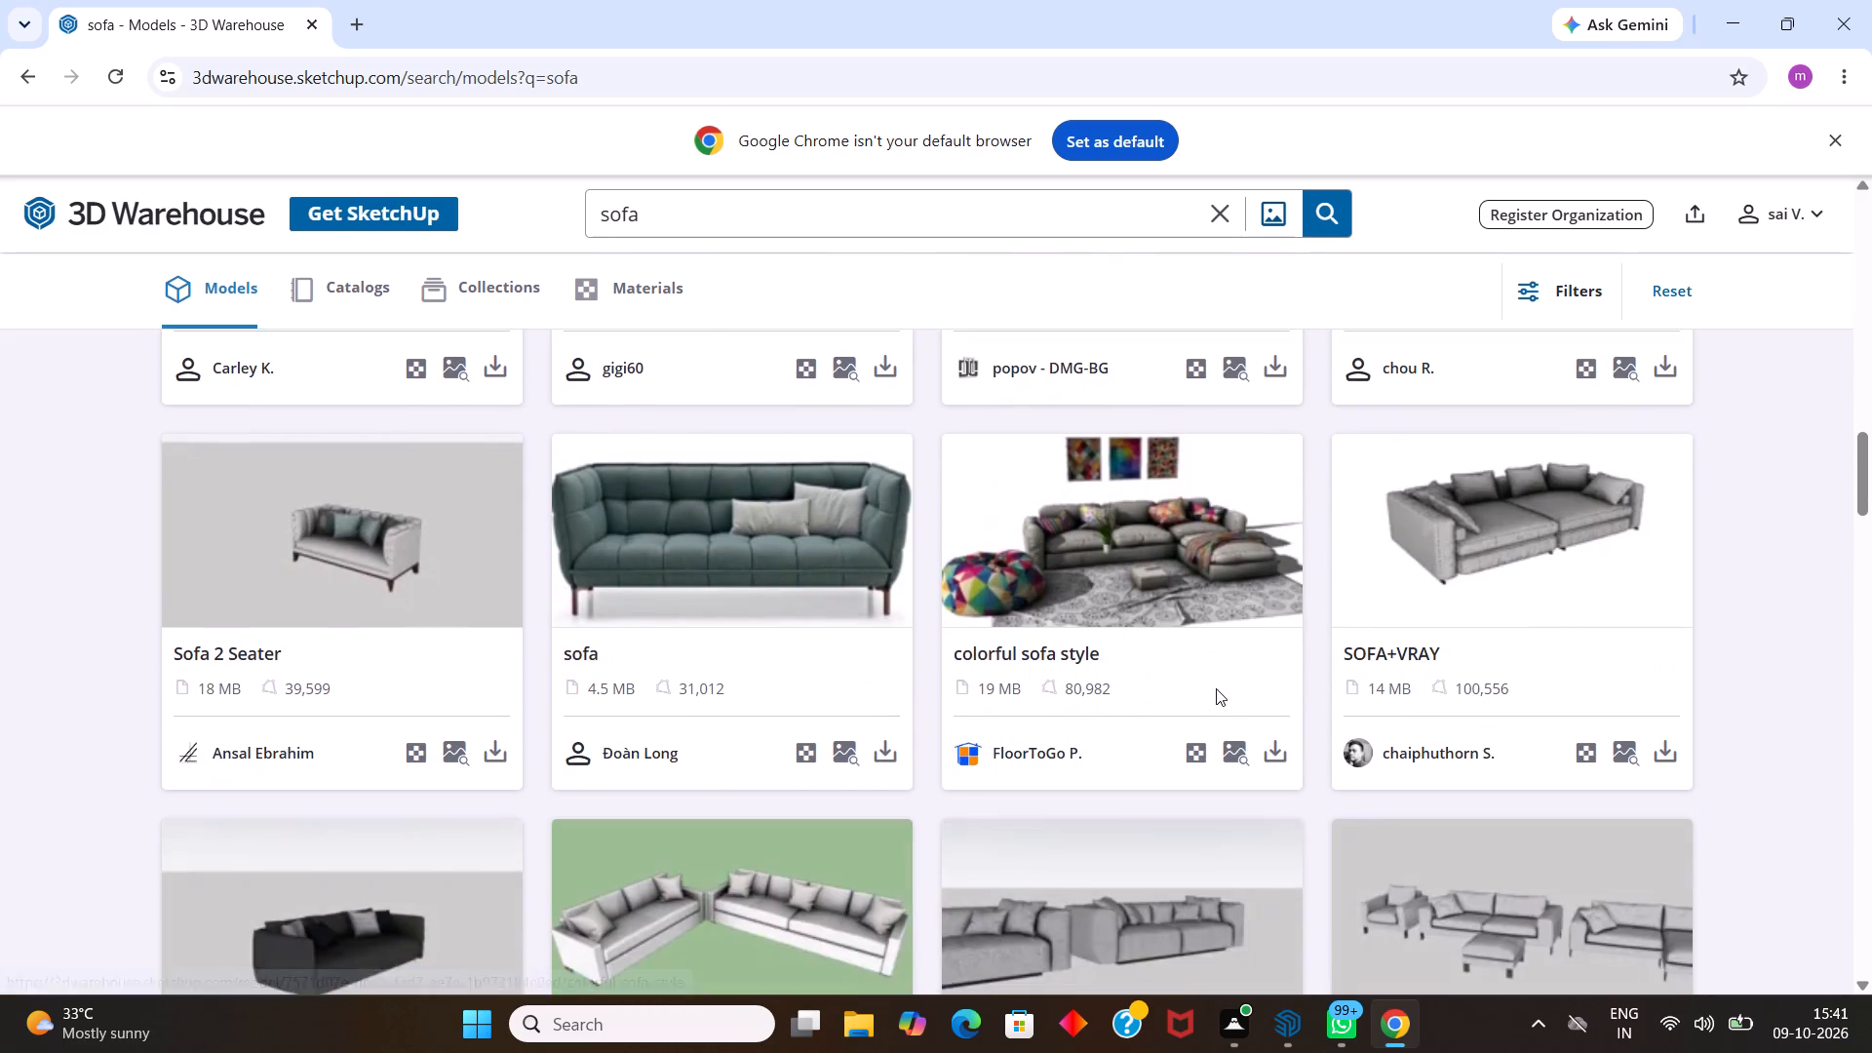
scroll(1216, 688, "down", 7)
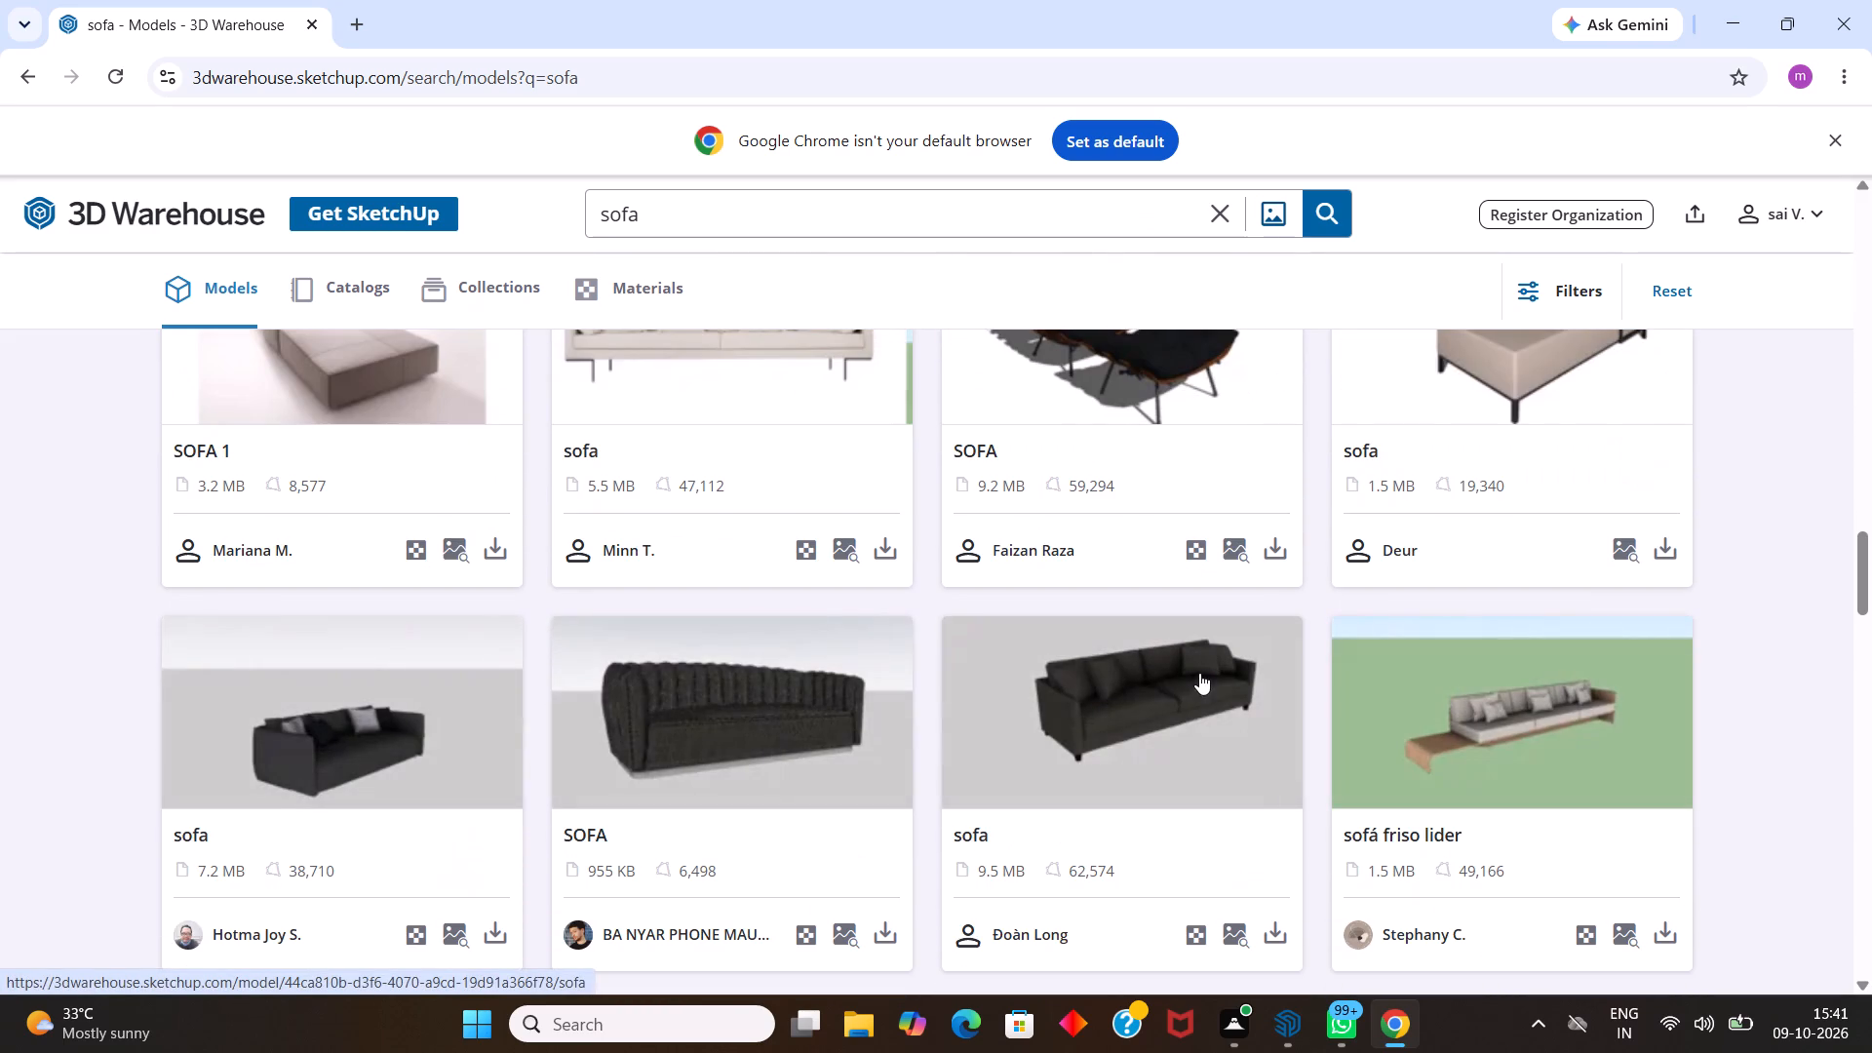
scroll(1199, 670, "down", 9)
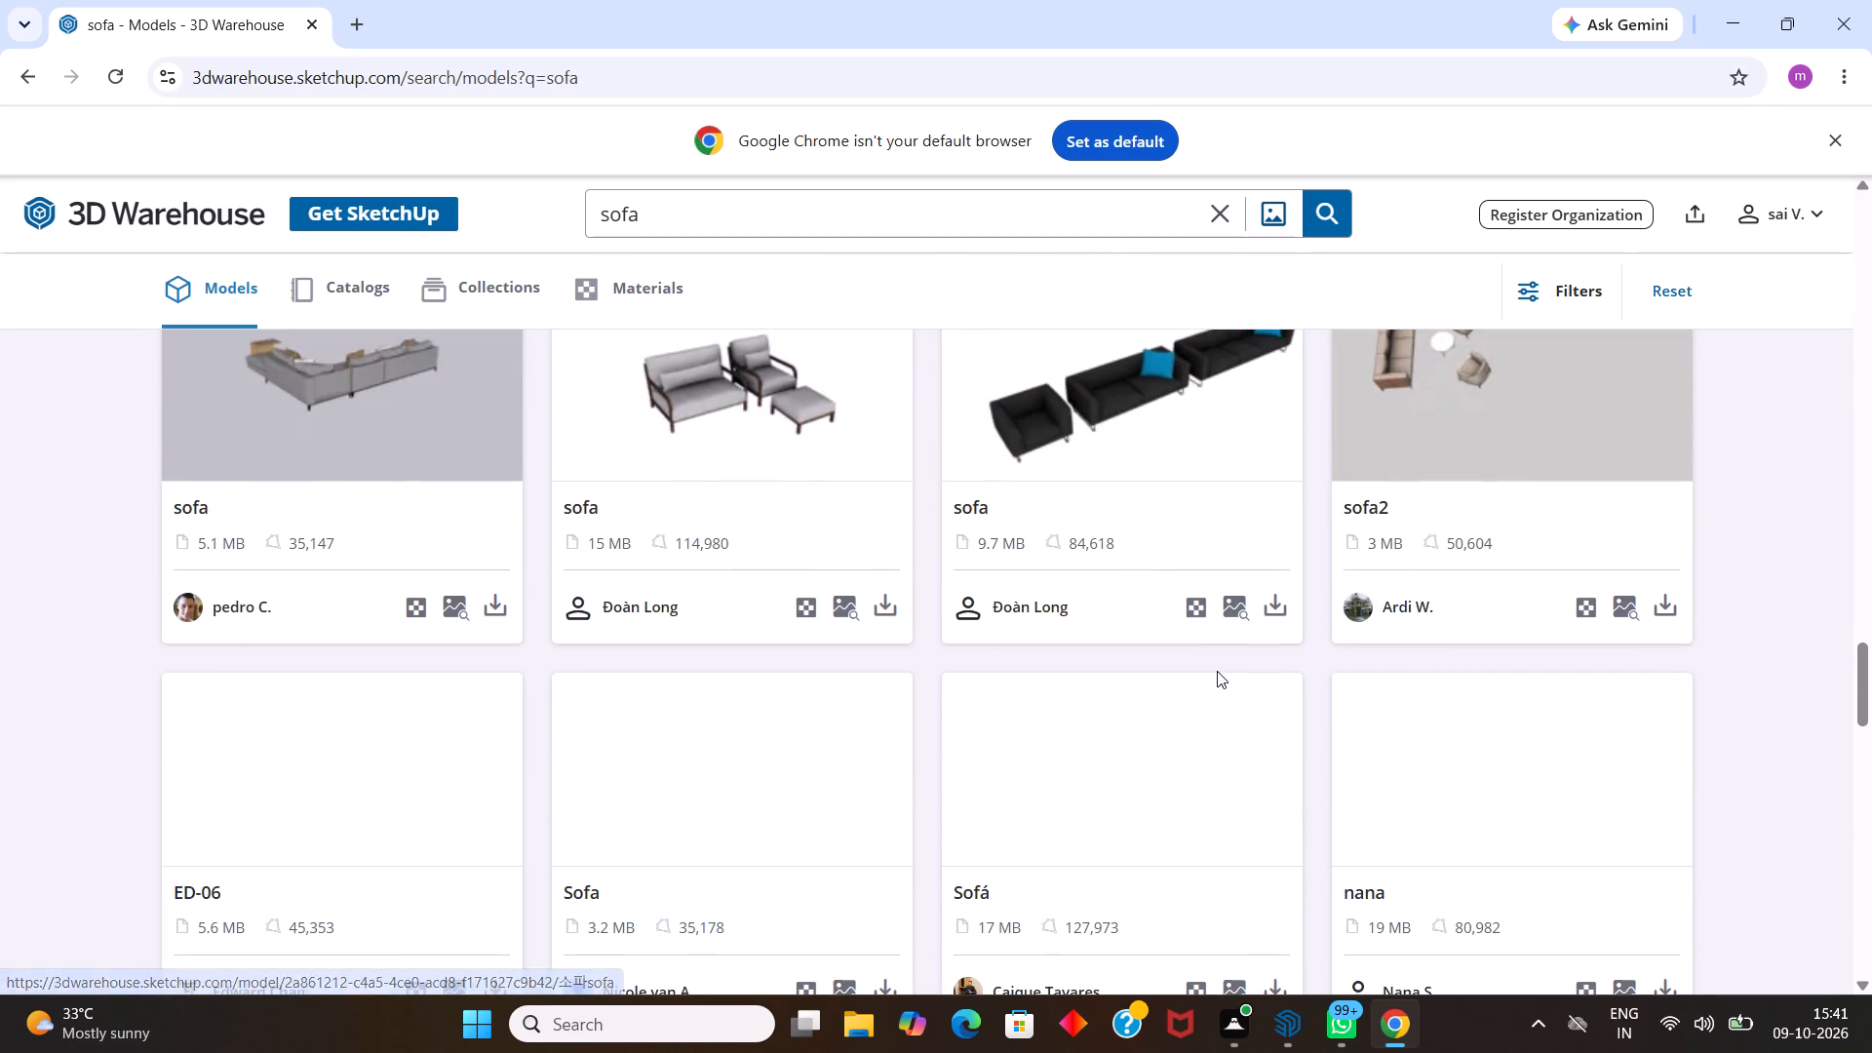
scroll(1216, 667, "down", 4)
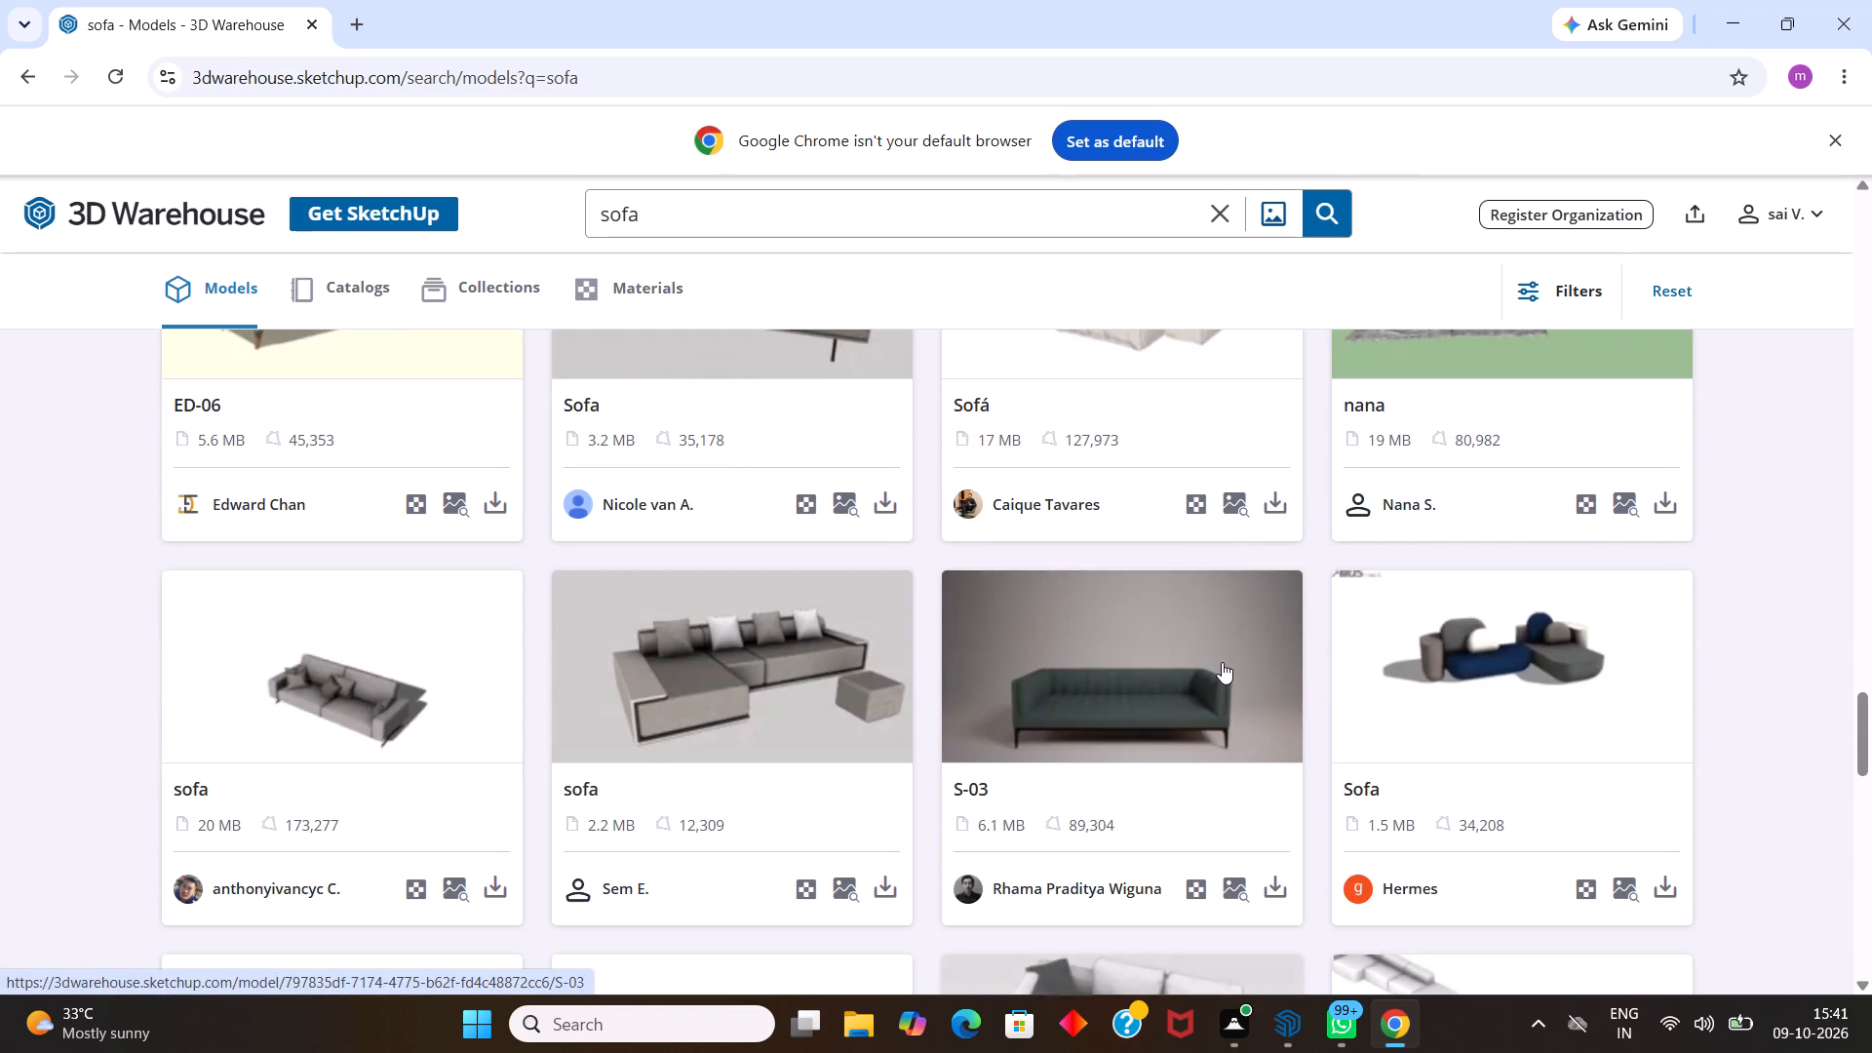
scroll(1228, 651, "down", 4)
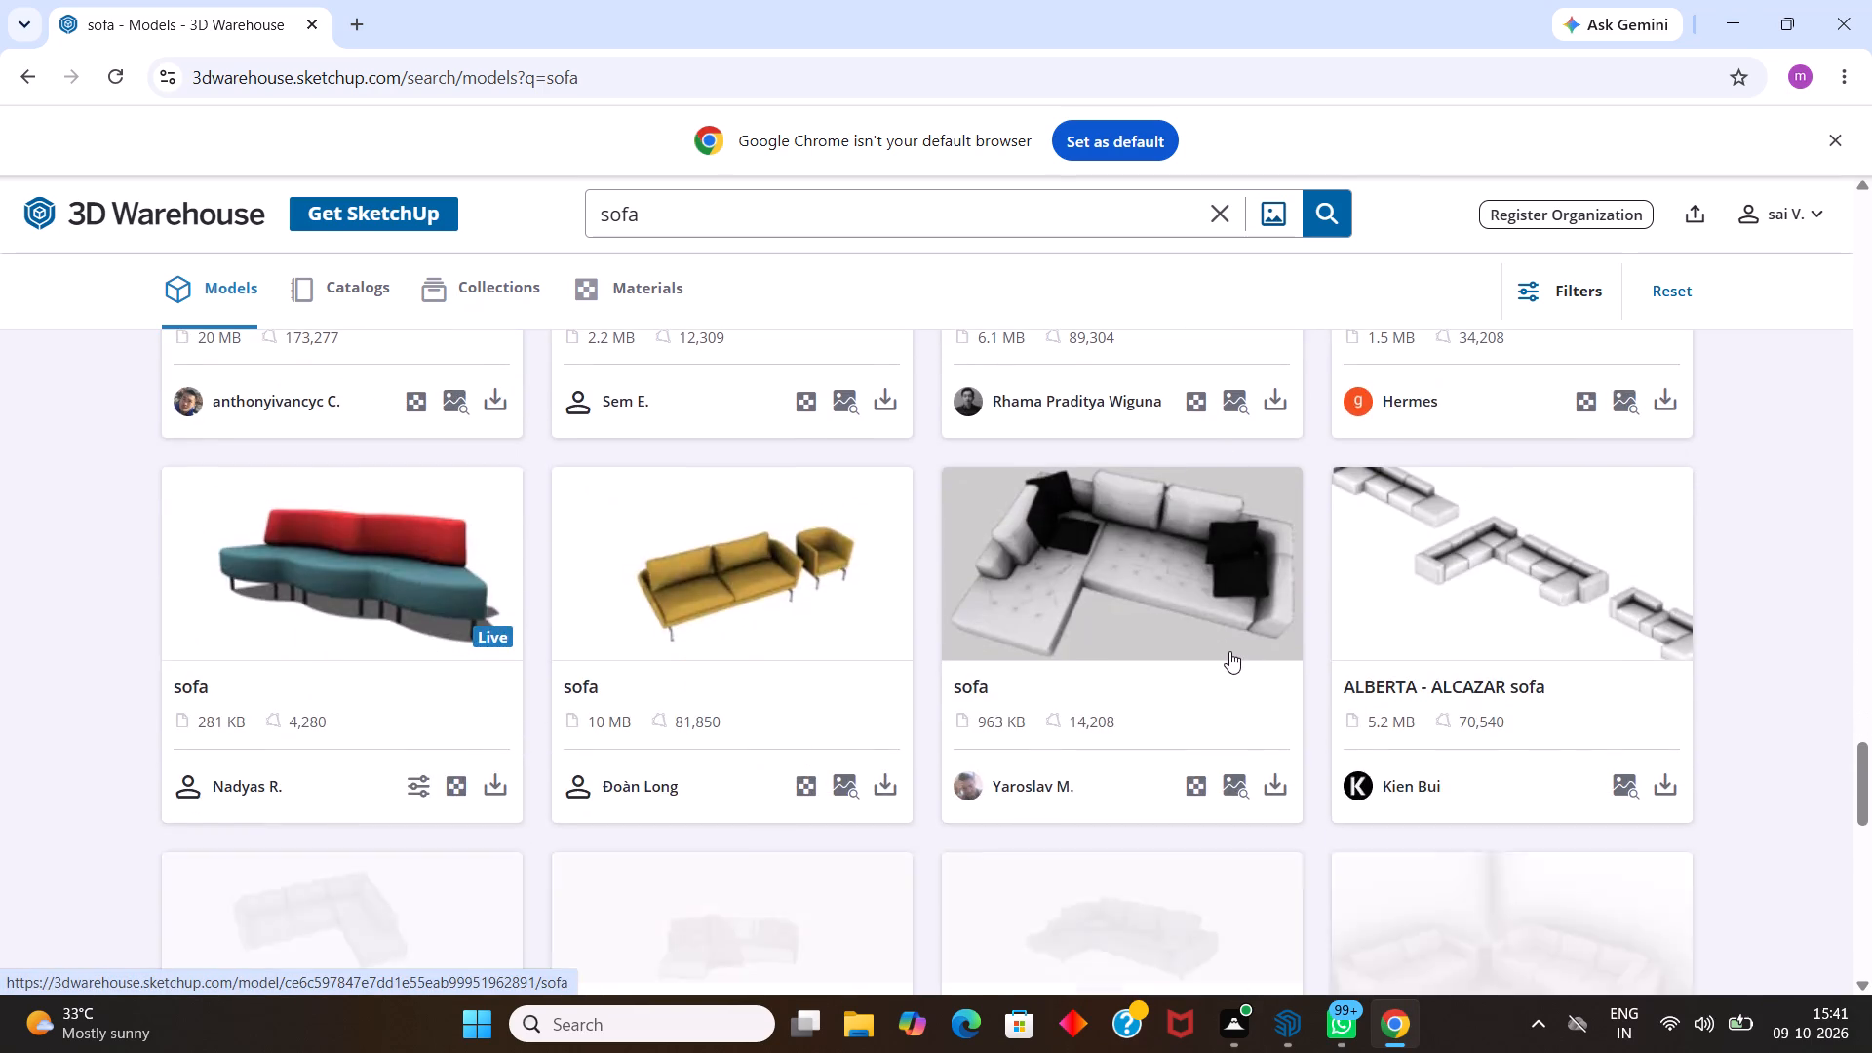
scroll(1229, 651, "up", 2)
scroll(1229, 650, "down", 7)
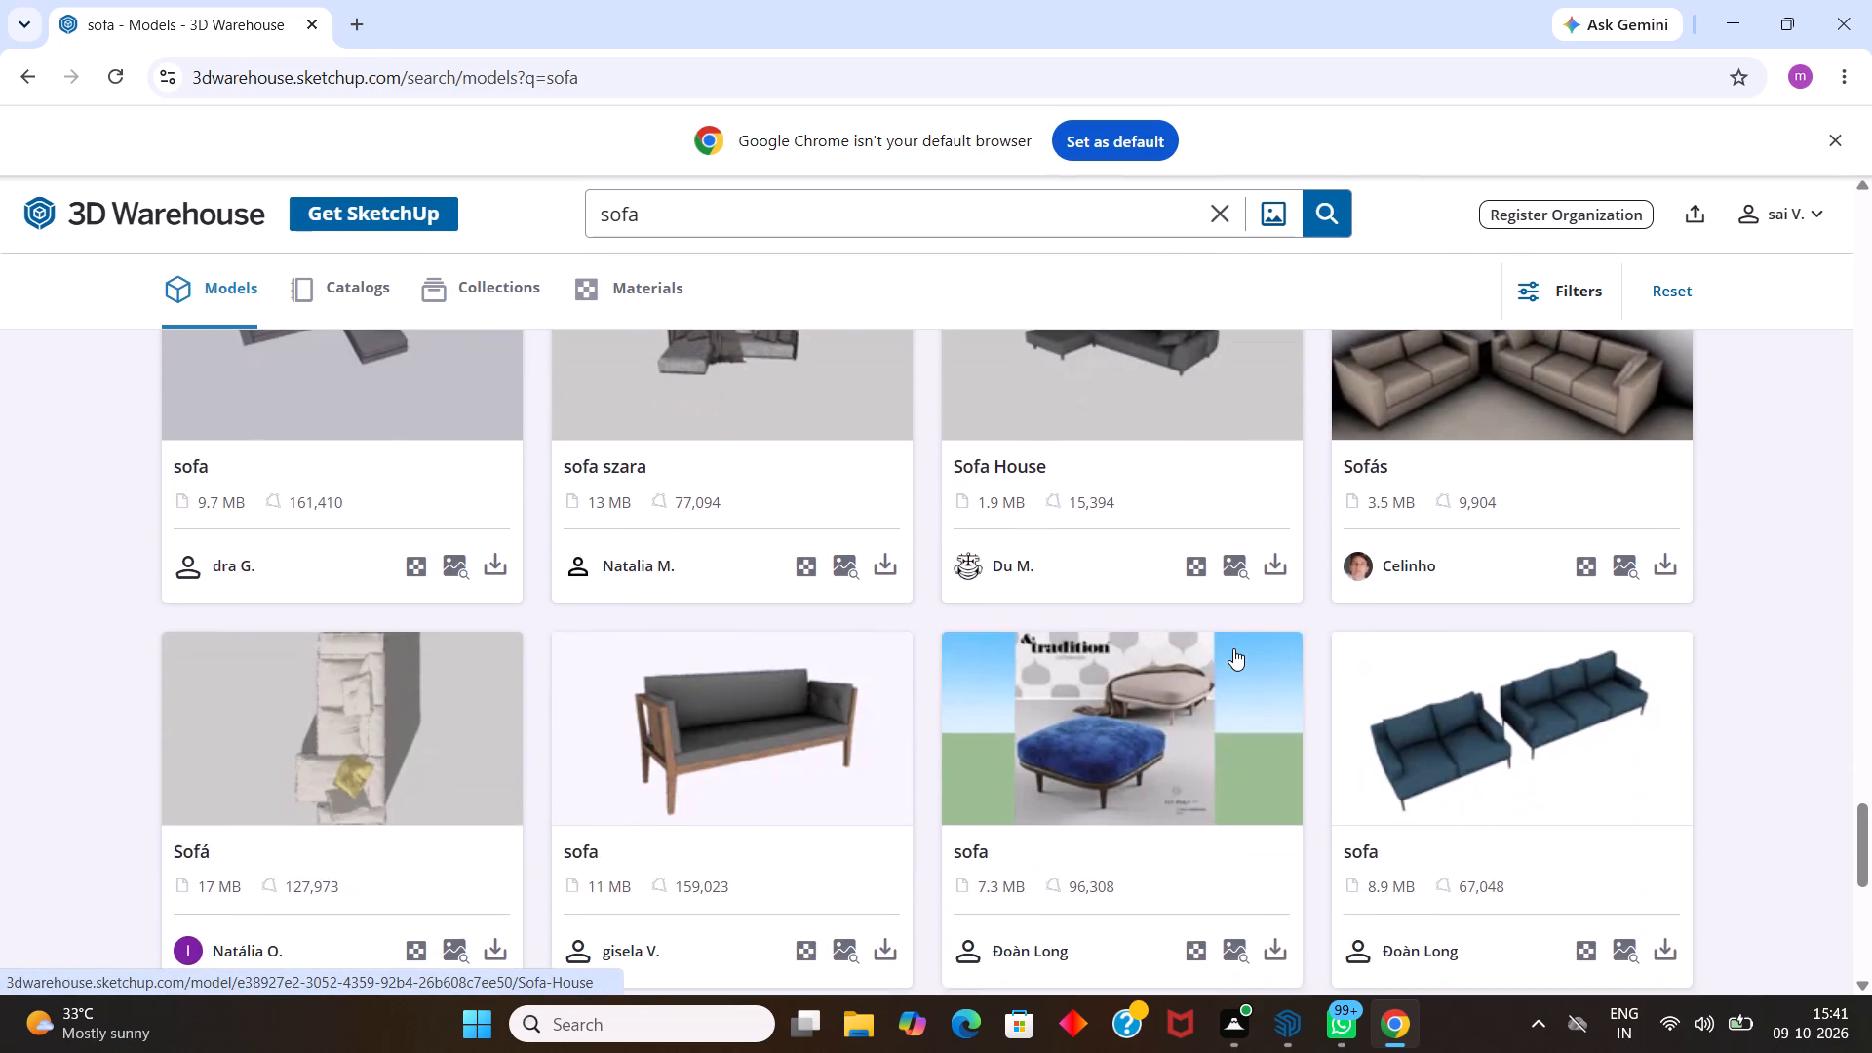
scroll(1234, 648, "down", 4)
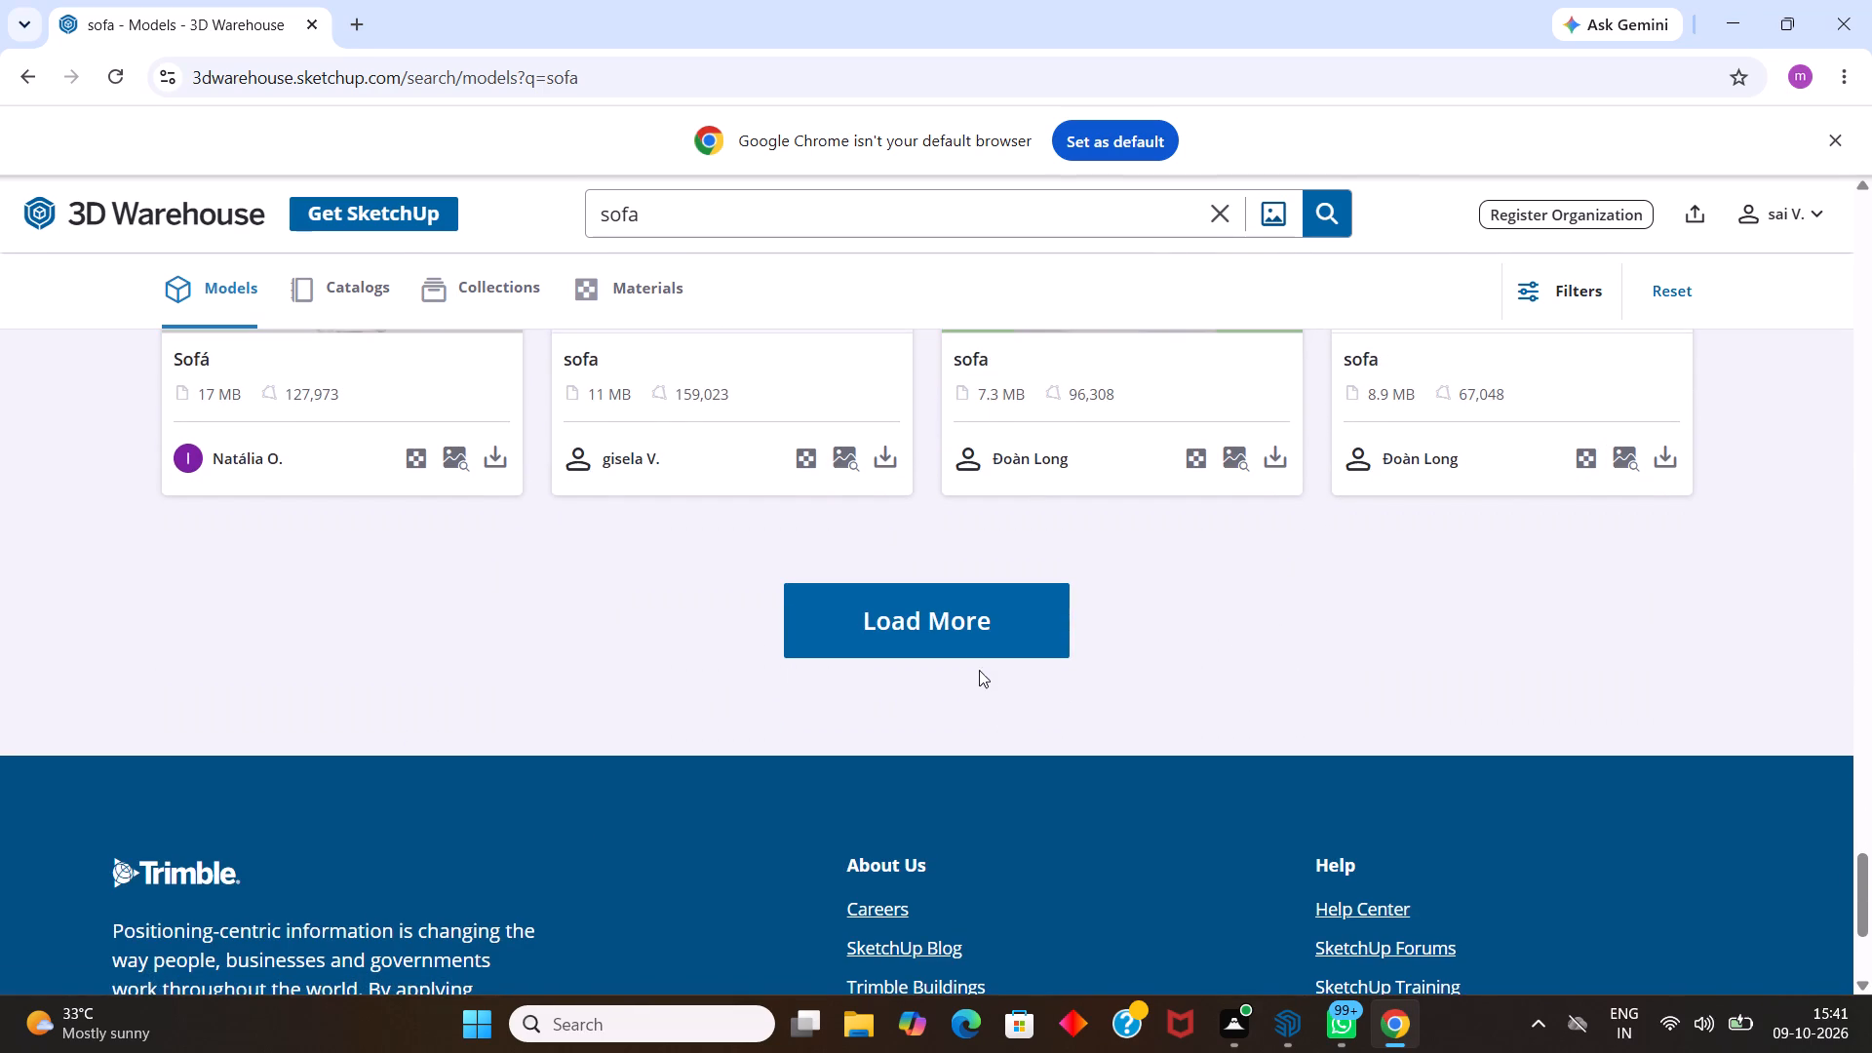
left_click(977, 665)
left_click(1020, 619)
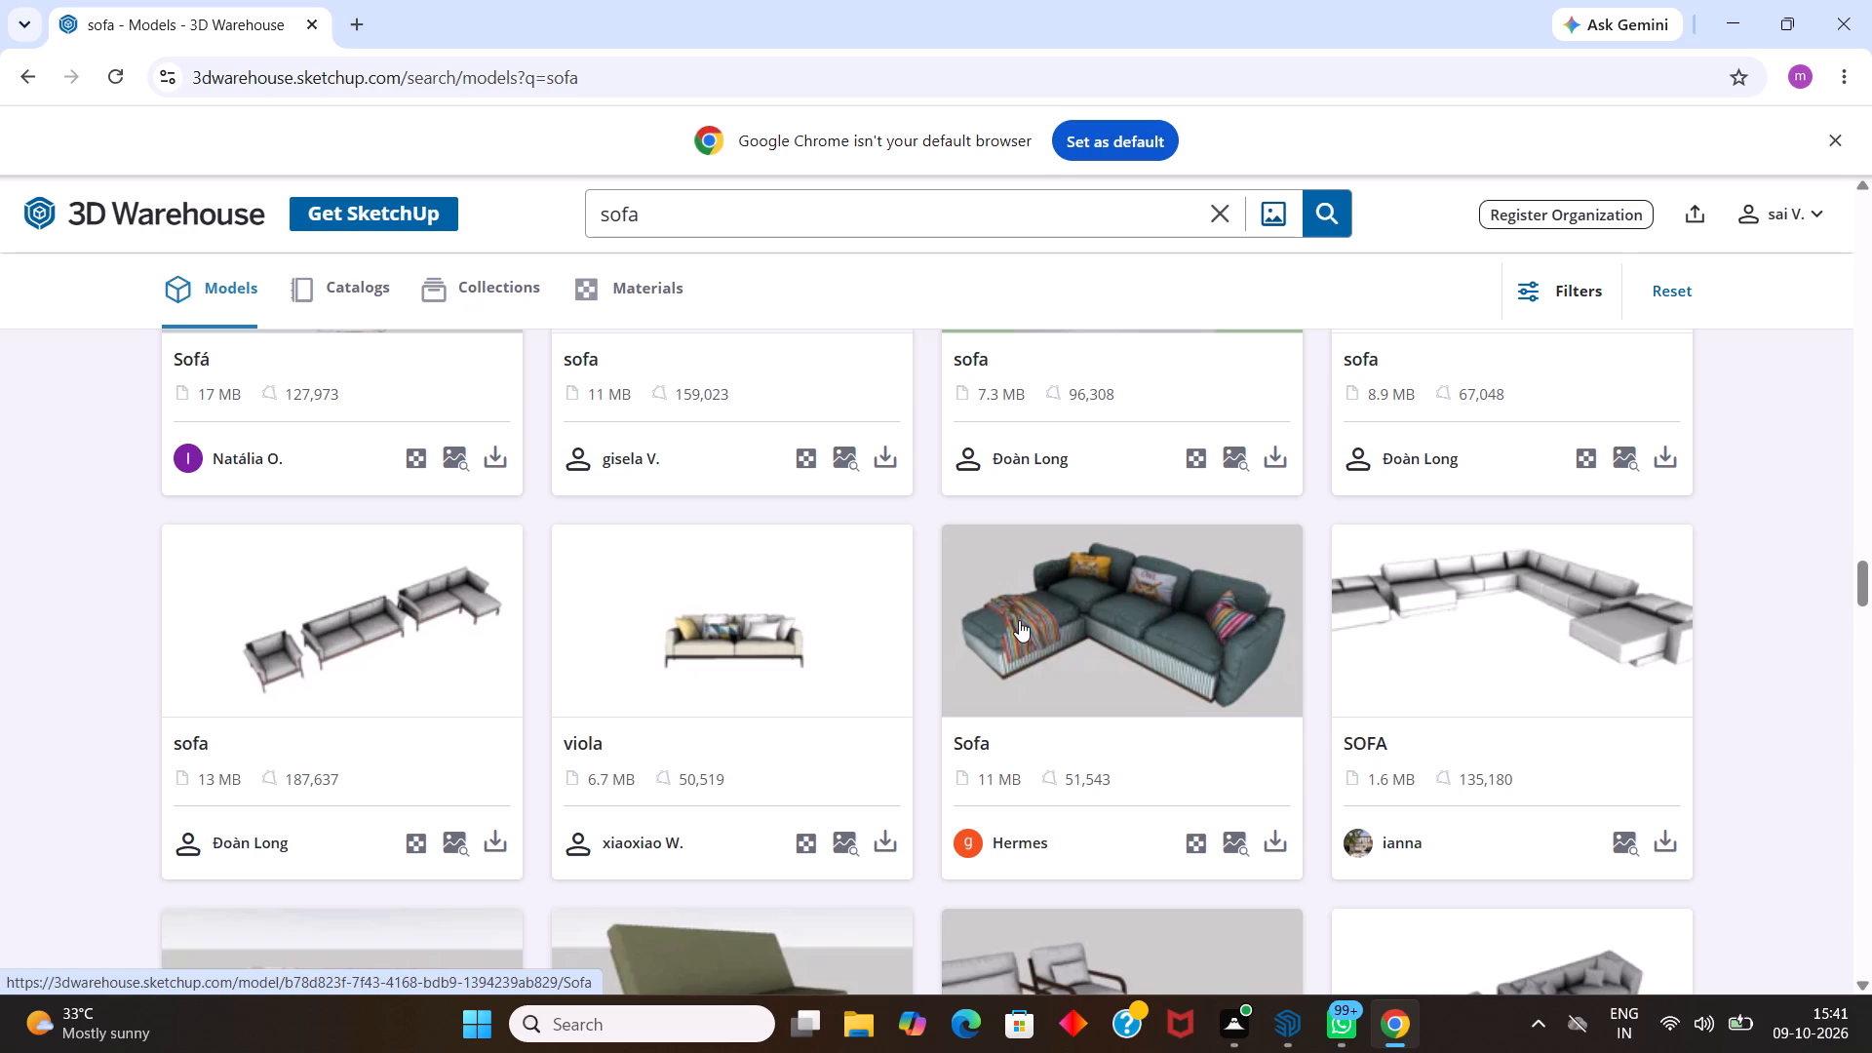
scroll(981, 802, "down", 6)
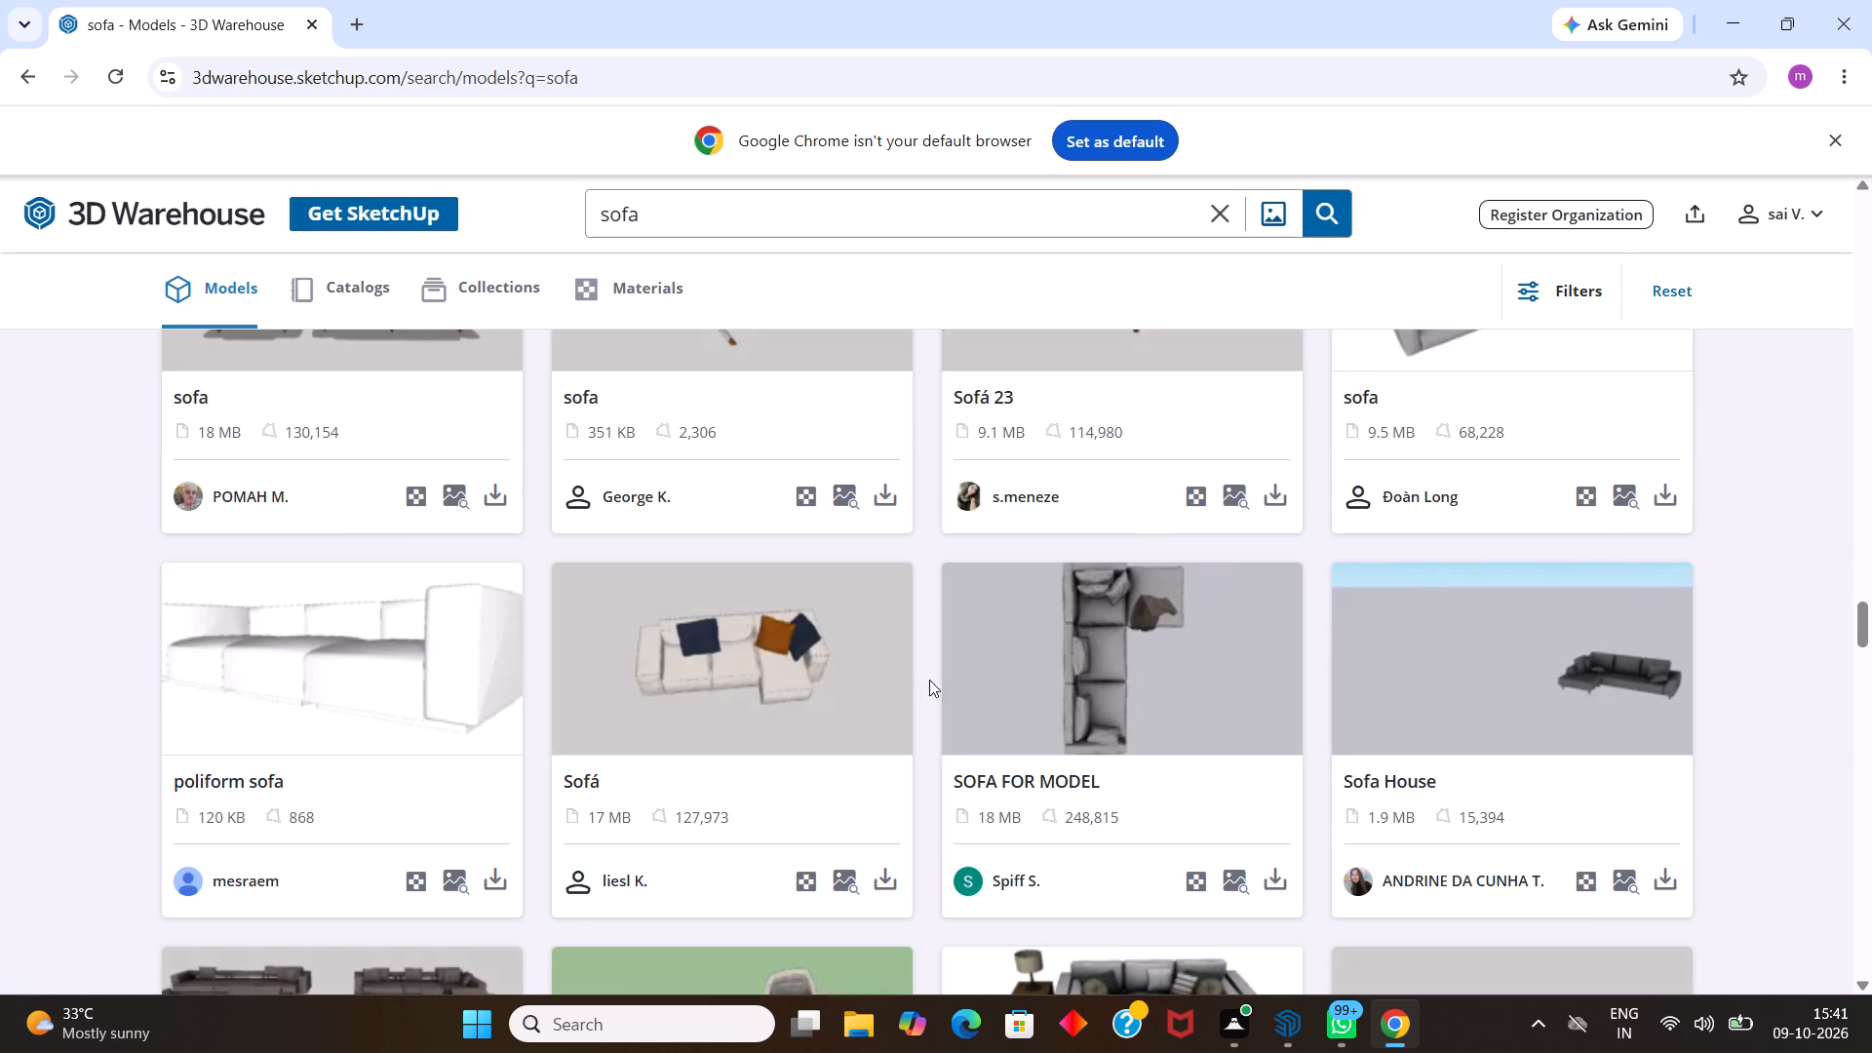
Open the SOFA FOR MODEL page and download the model as a SketchUp file, skipping the subscription offer.
left_click(1095, 690)
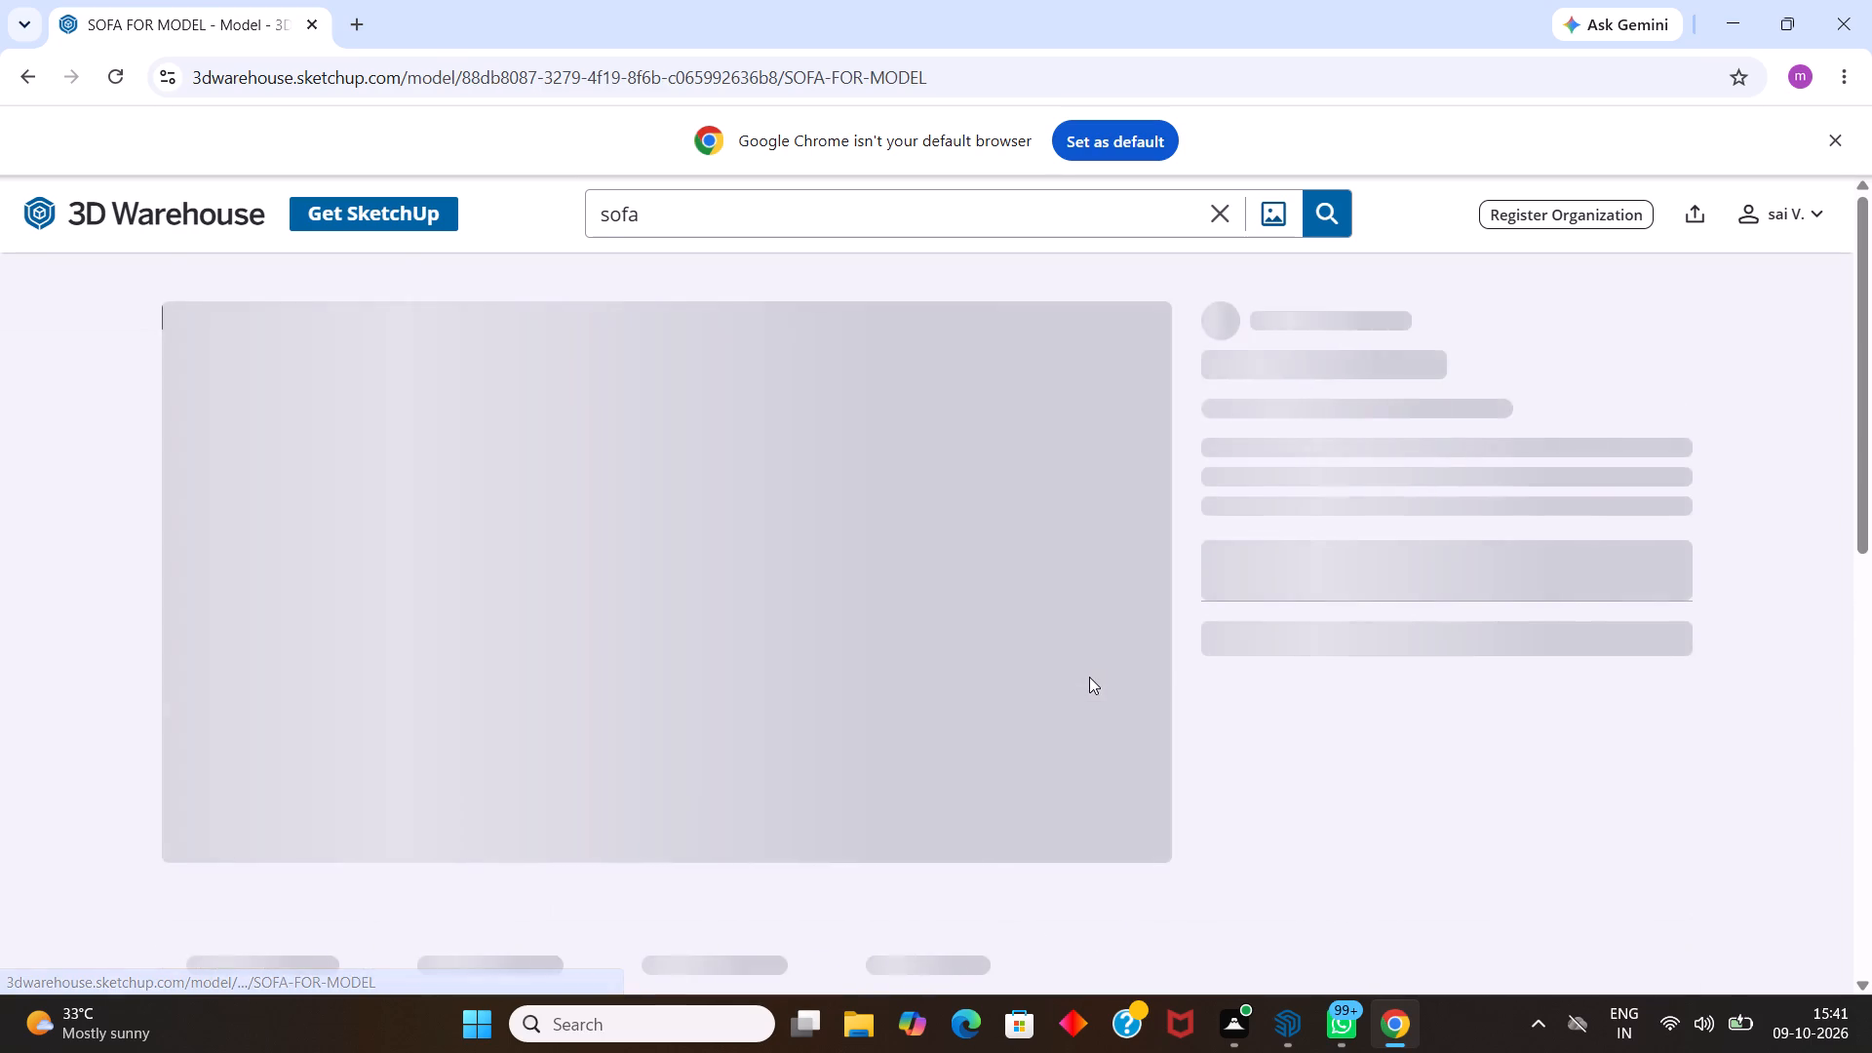
scroll(896, 709, "down", 4)
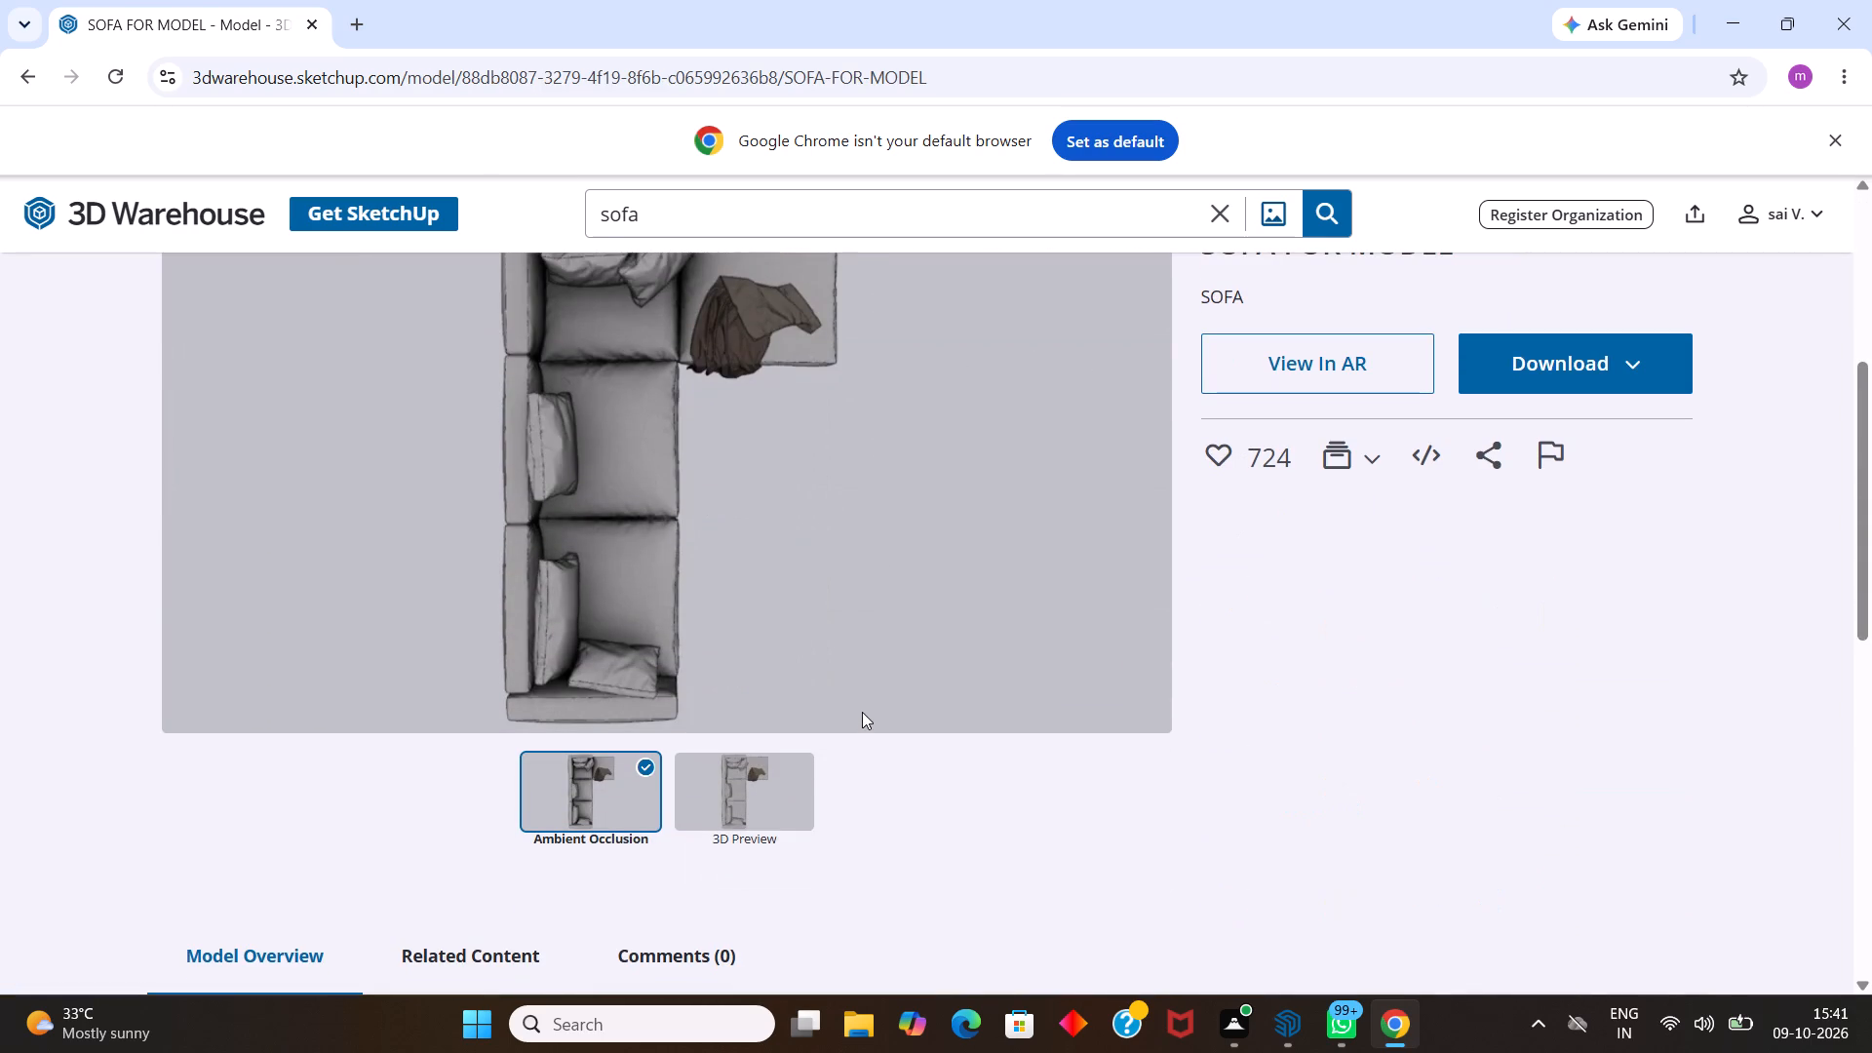
left_click(1633, 350)
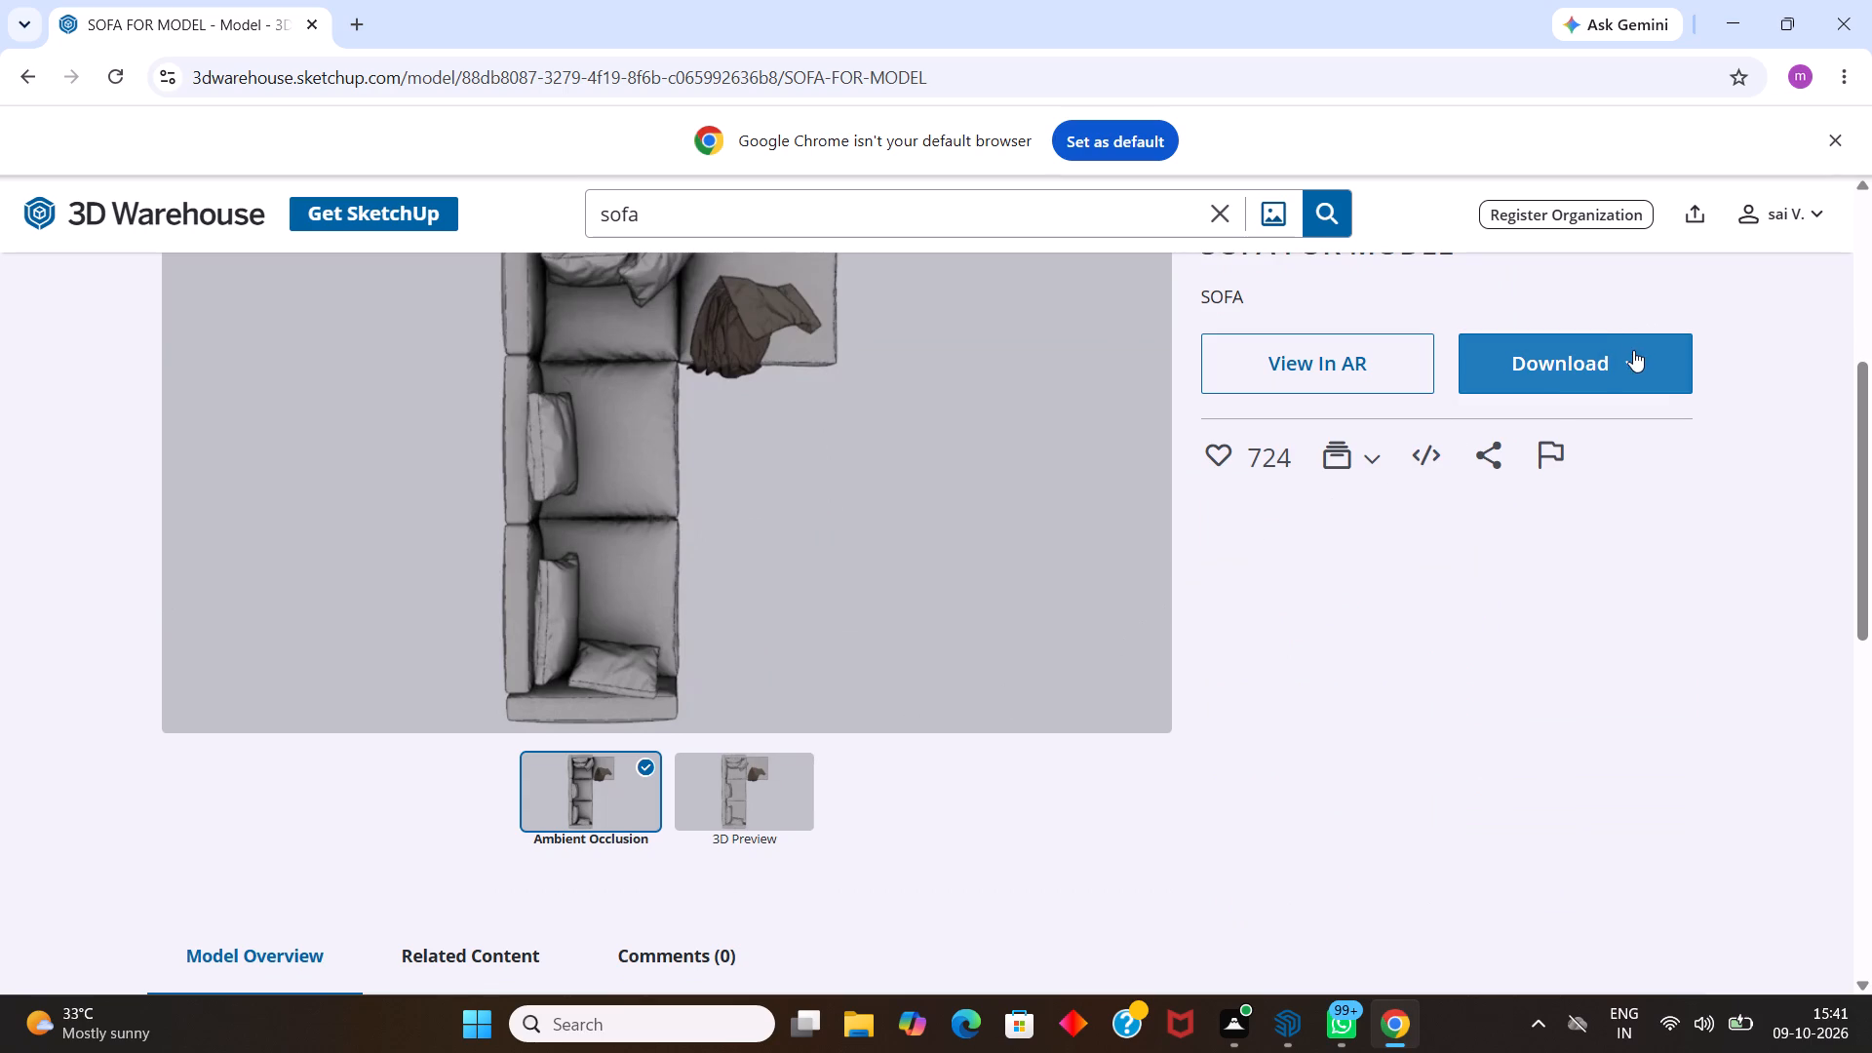
left_click(1582, 417)
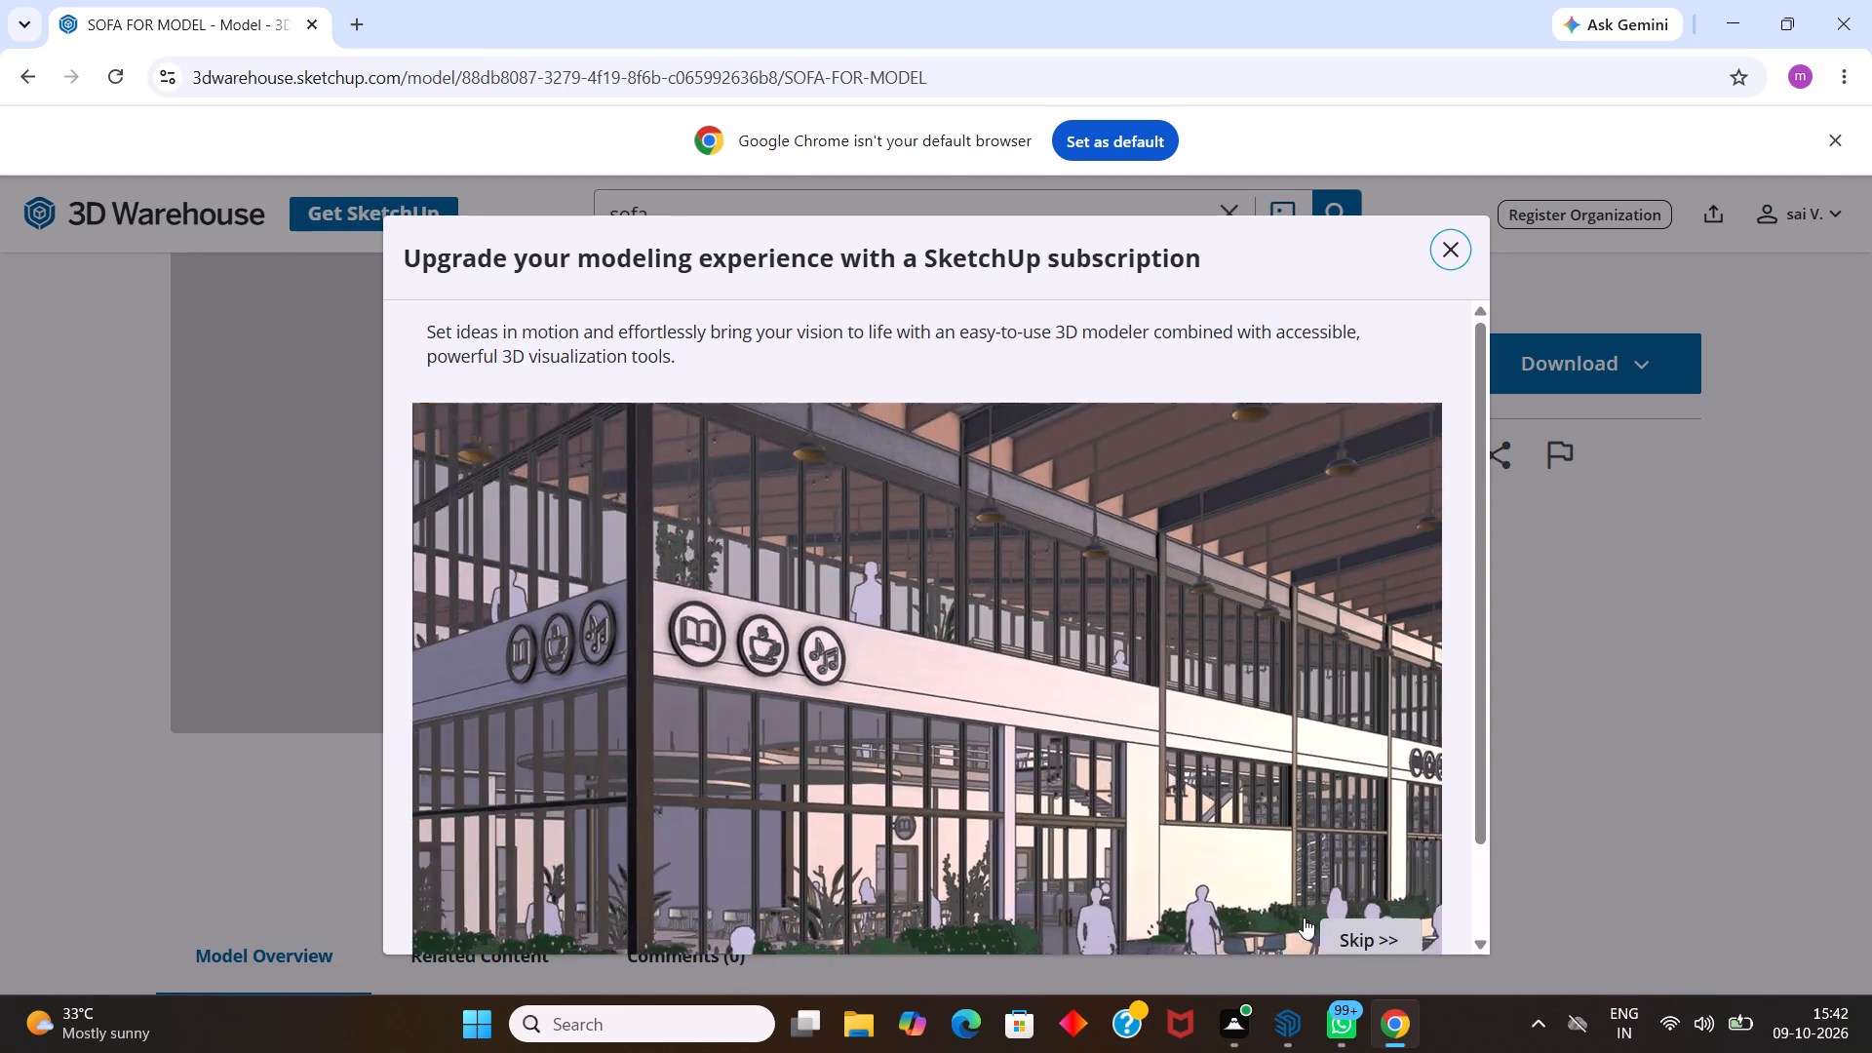
left_click(1336, 946)
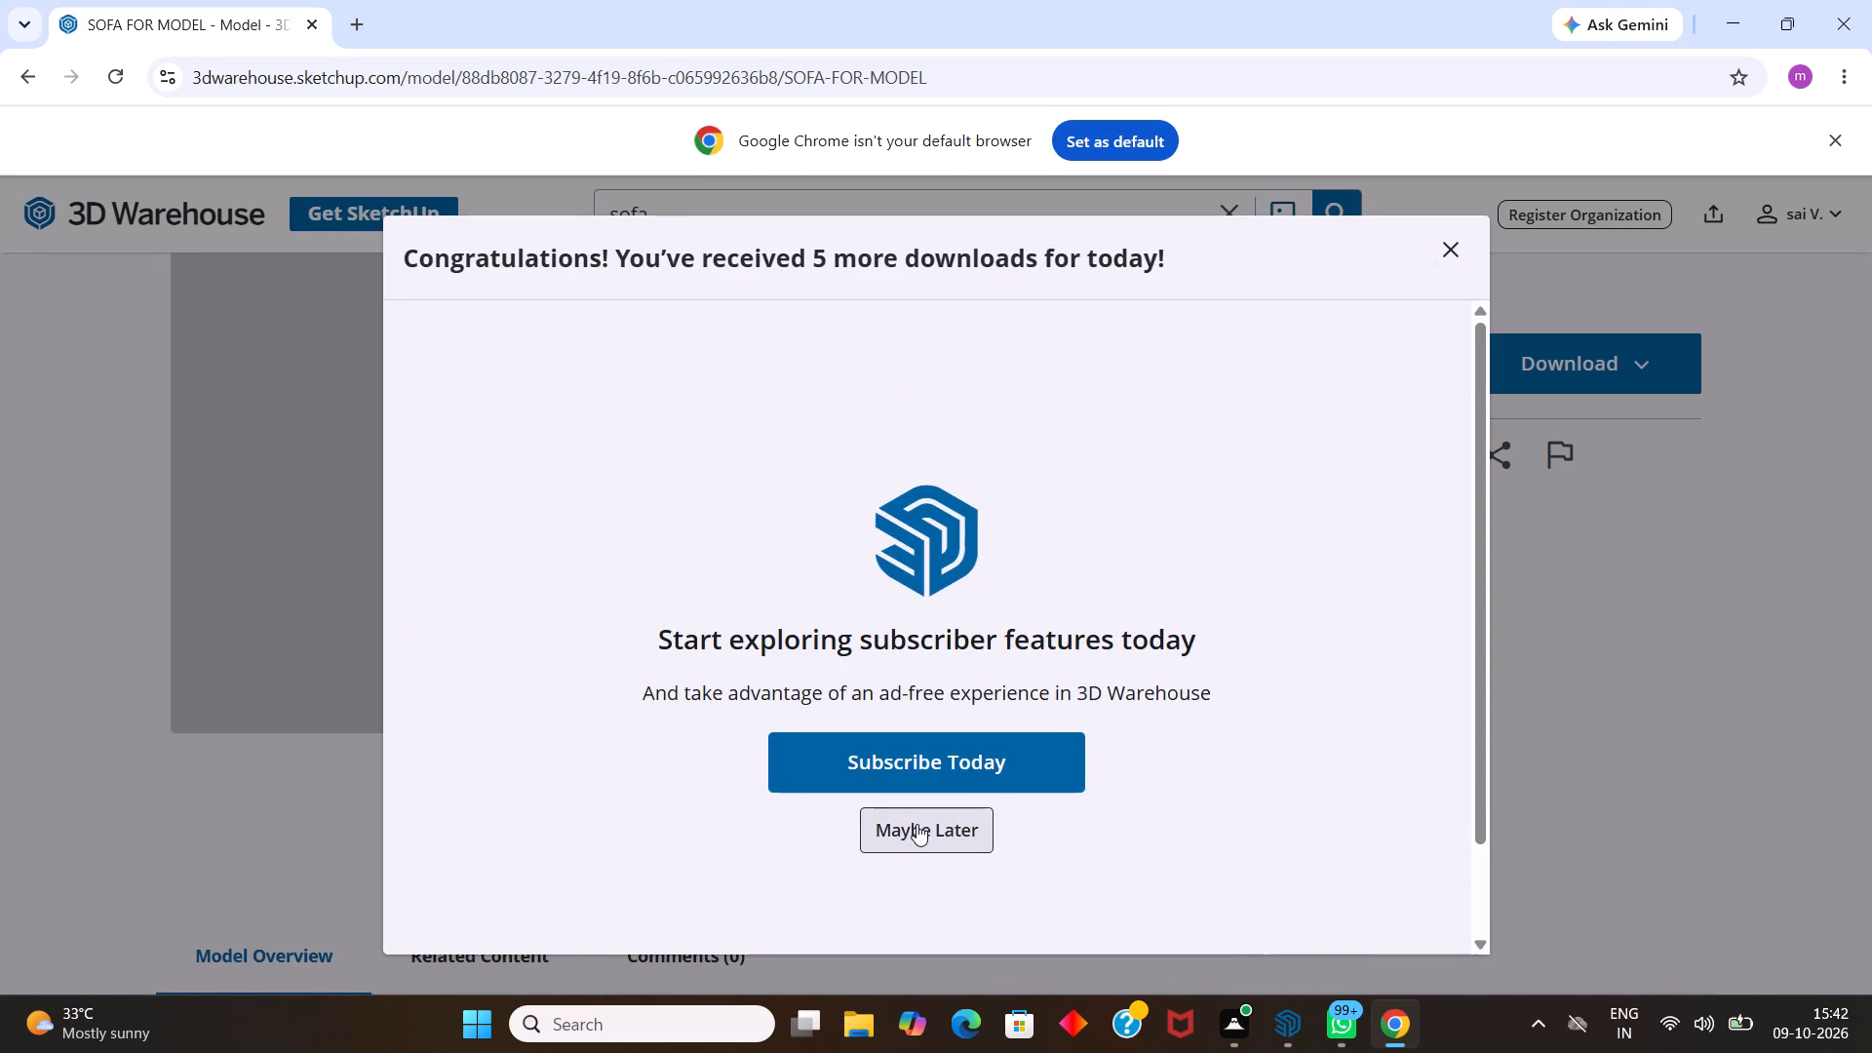
left_click(916, 824)
left_click(1617, 348)
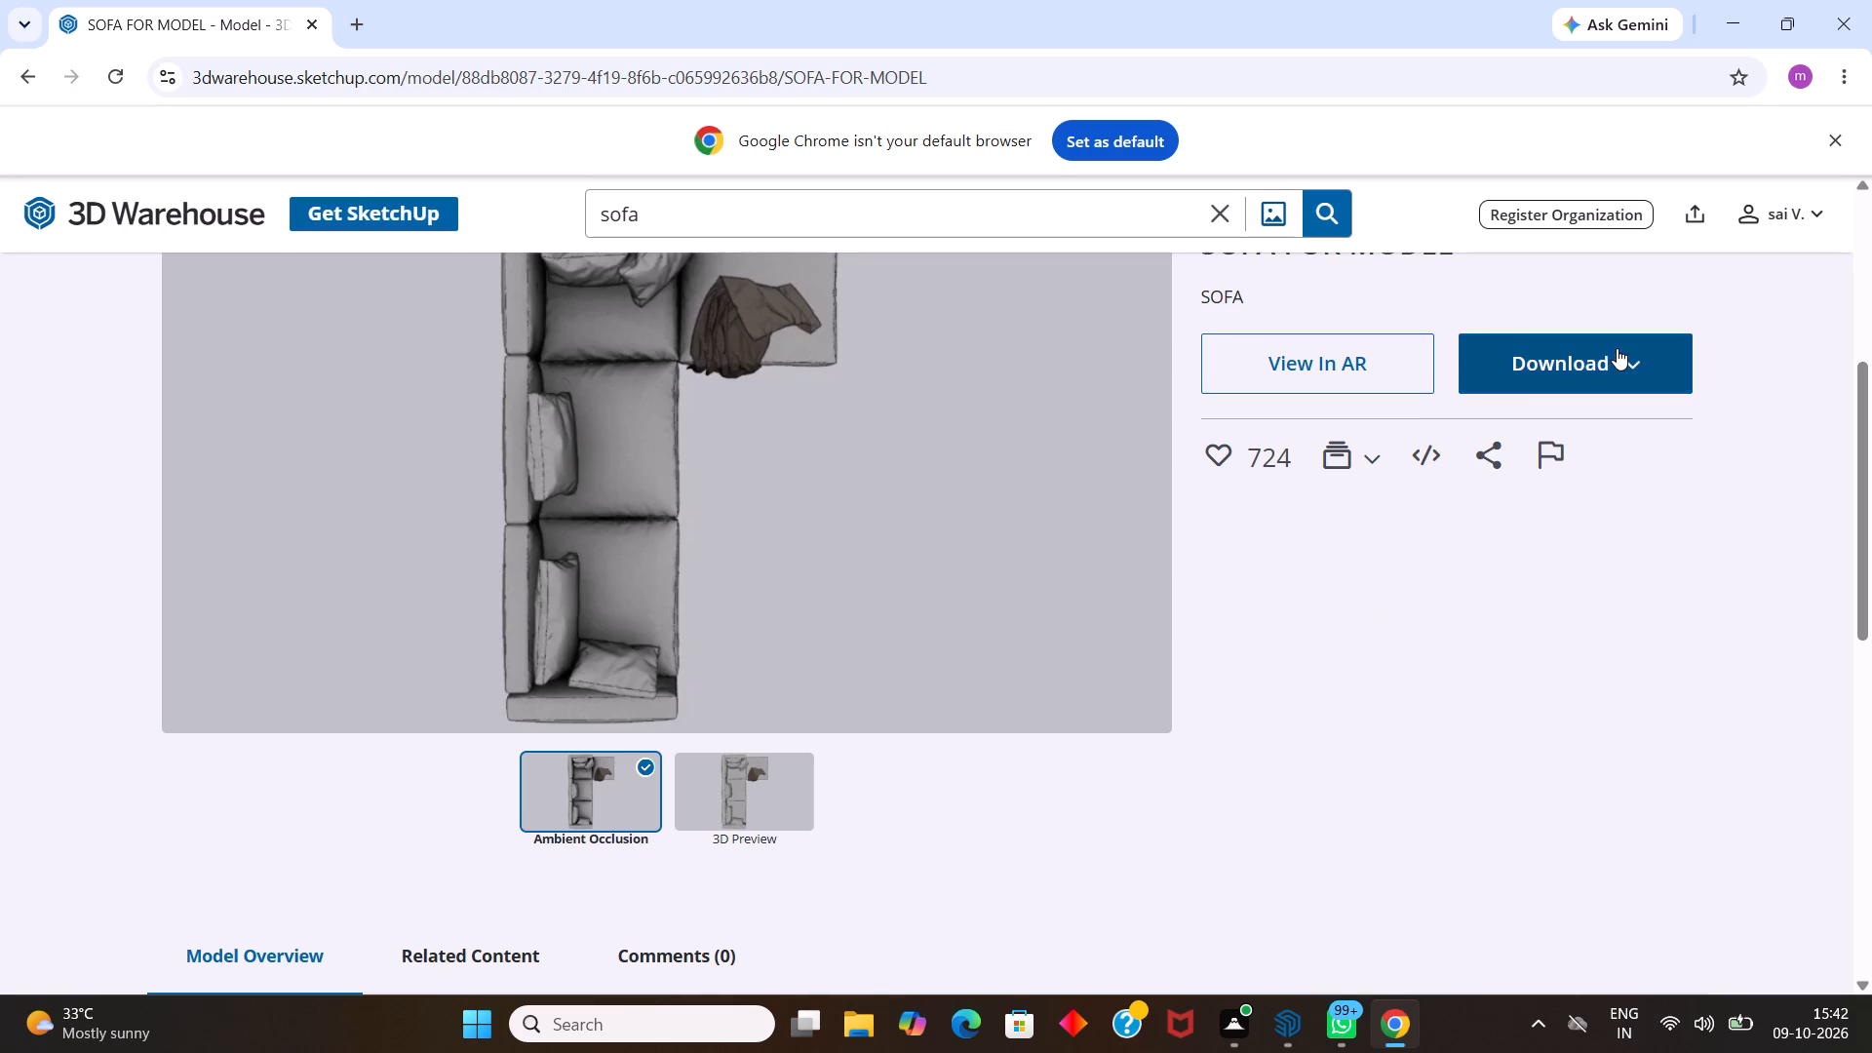
left_click(1566, 415)
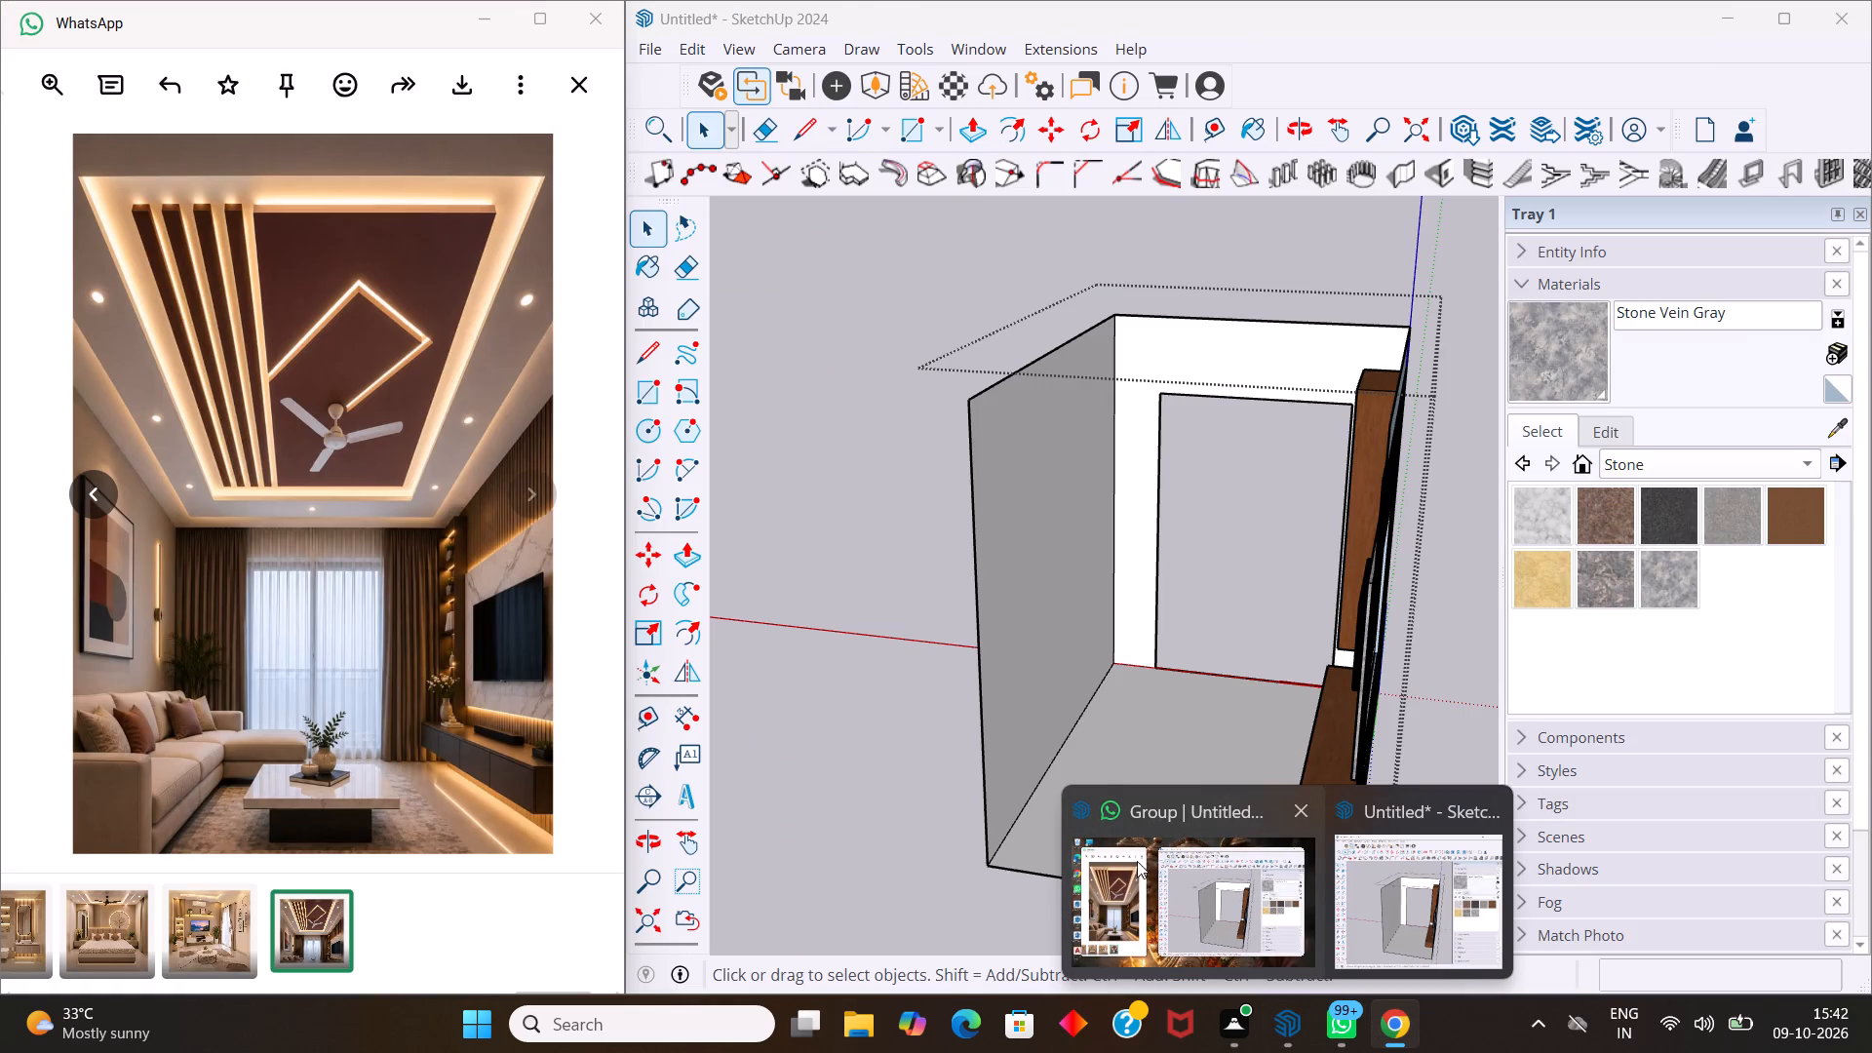
scroll(963, 534, "down", 4)
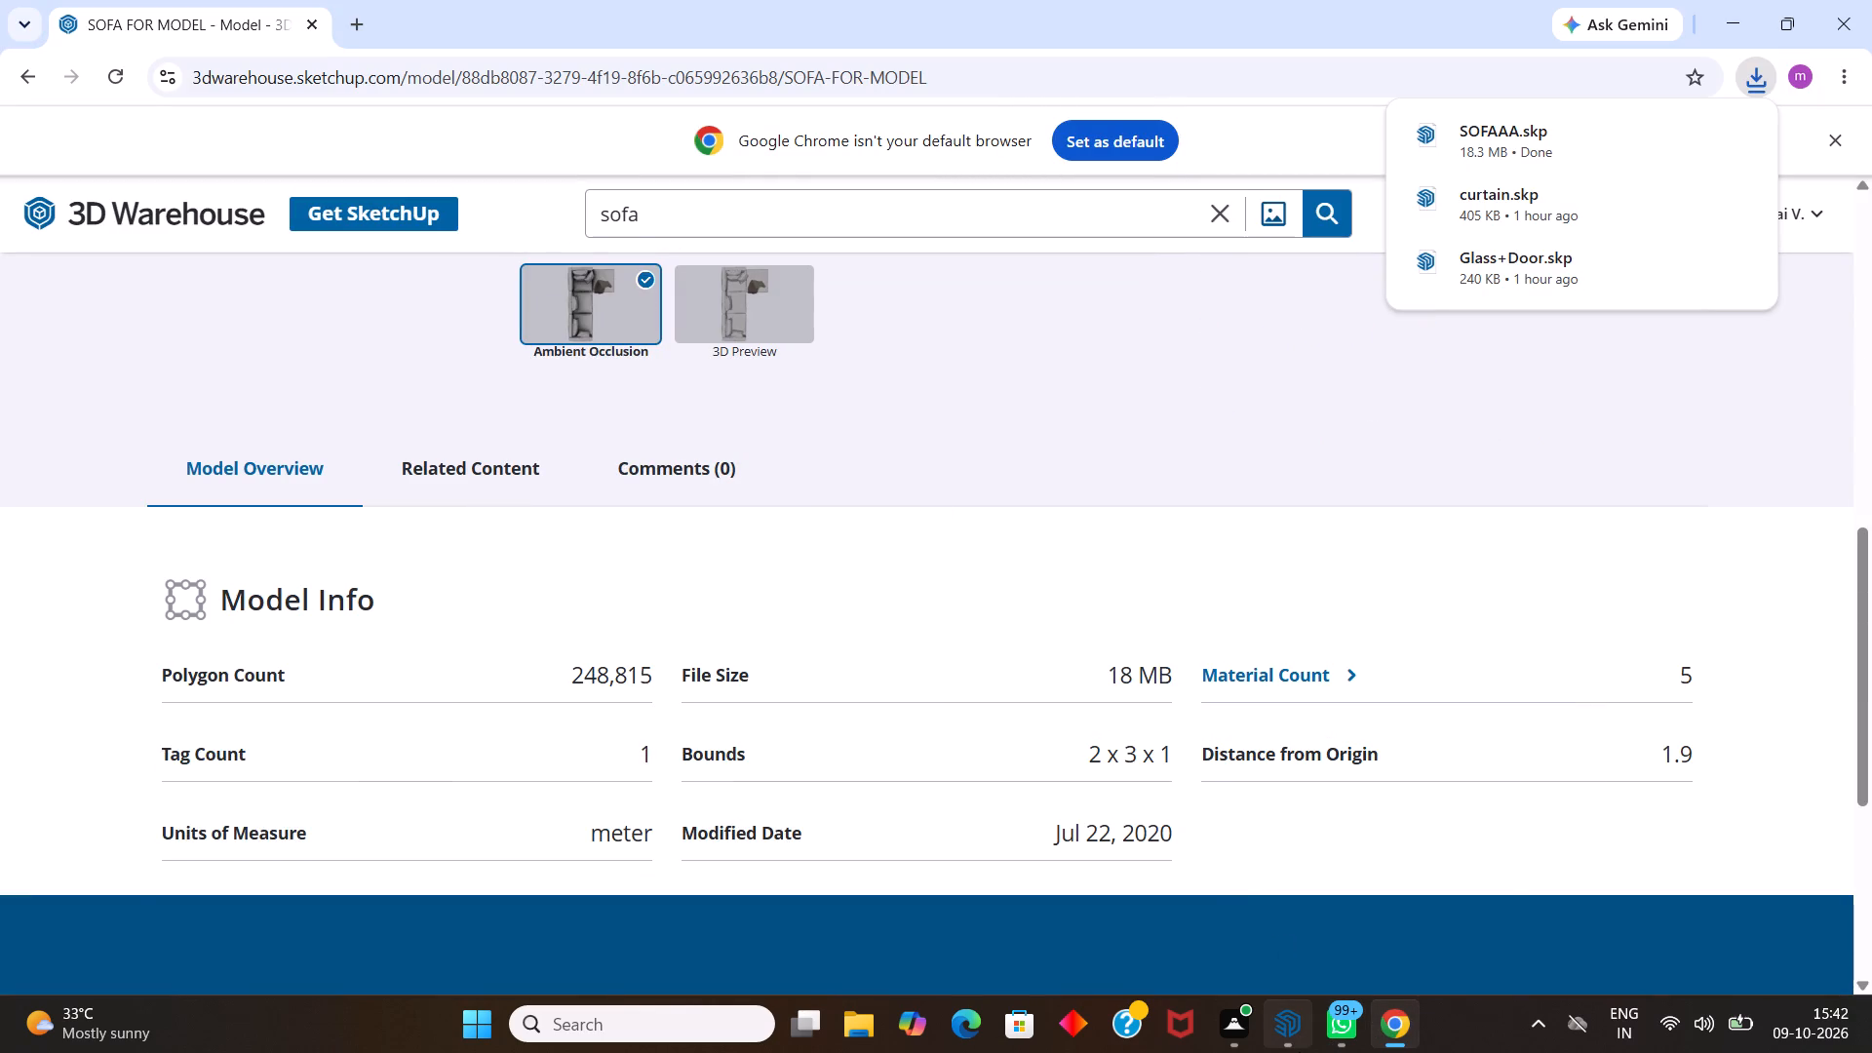
Switch to SketchUp, import SOFAAA from Downloads and place the sofa outside the living hall, beyond the TV wall.
left_click(1231, 949)
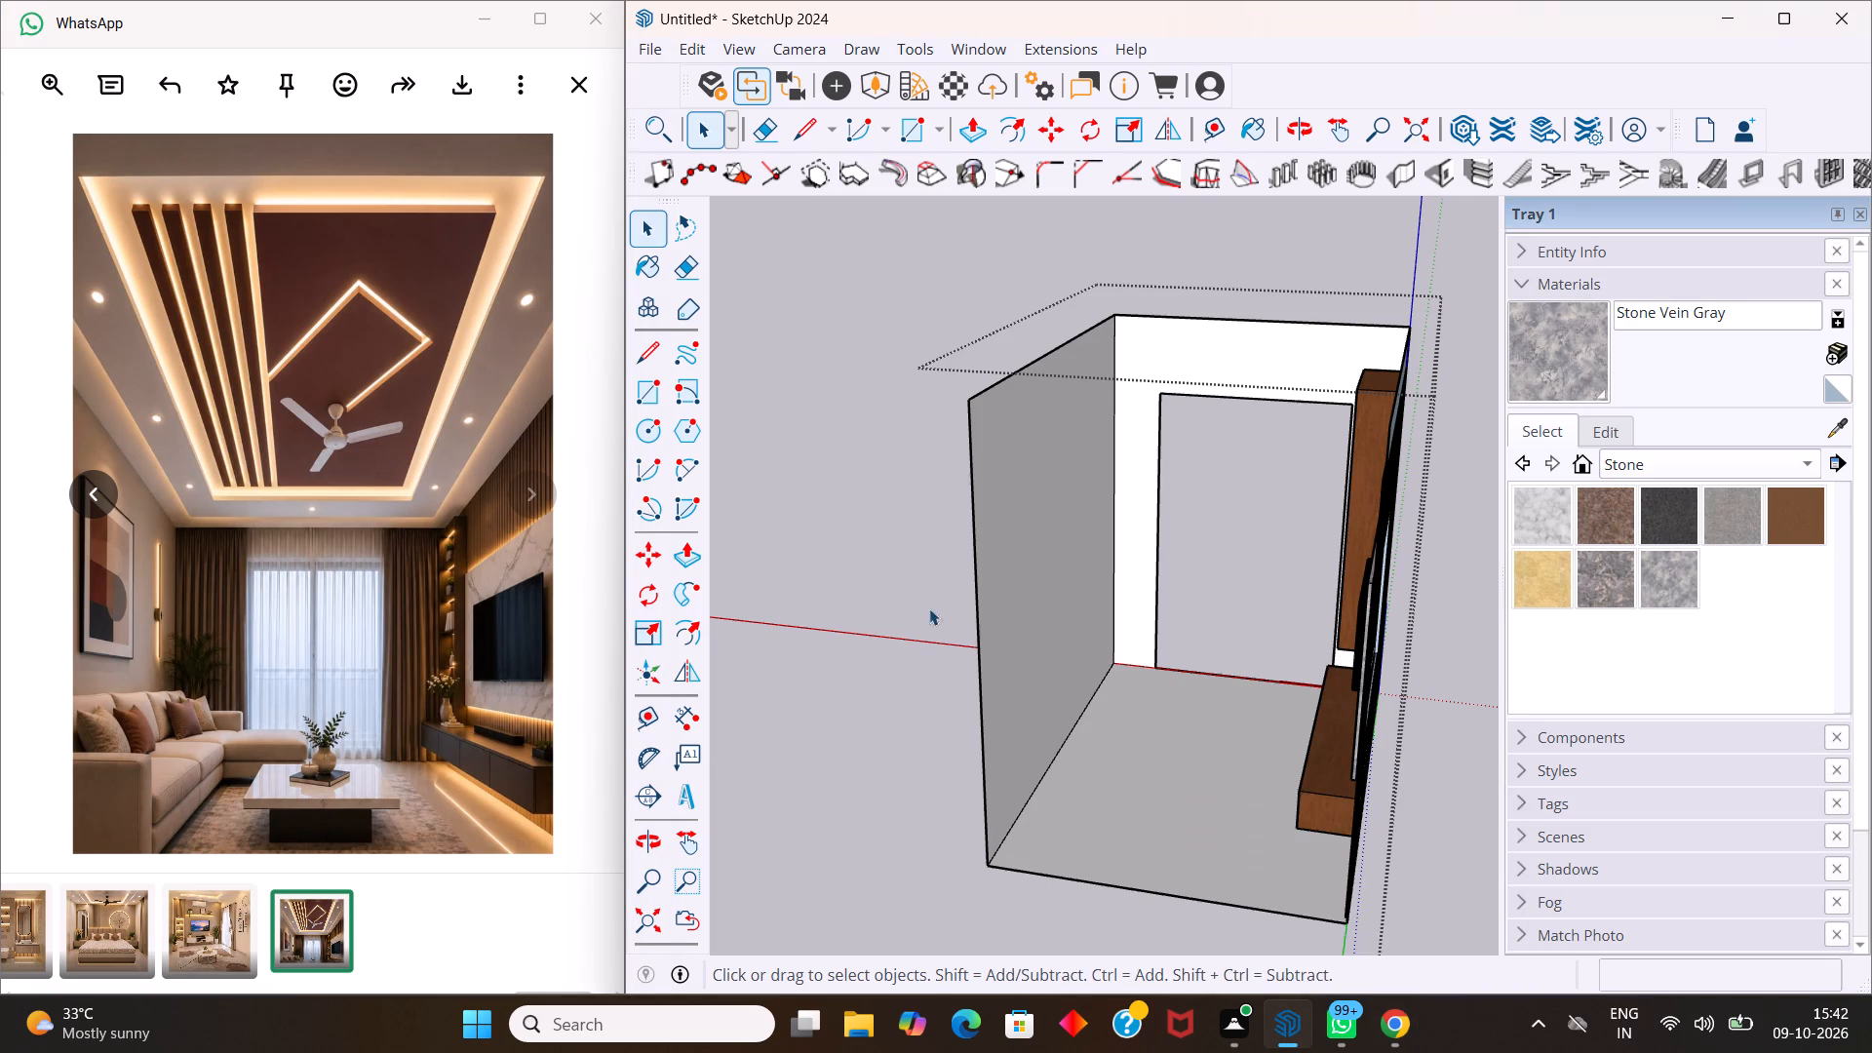
scroll(929, 608, "down", 4)
scroll(860, 415, "up", 2)
middle_click_drag(921, 429, 1068, 435)
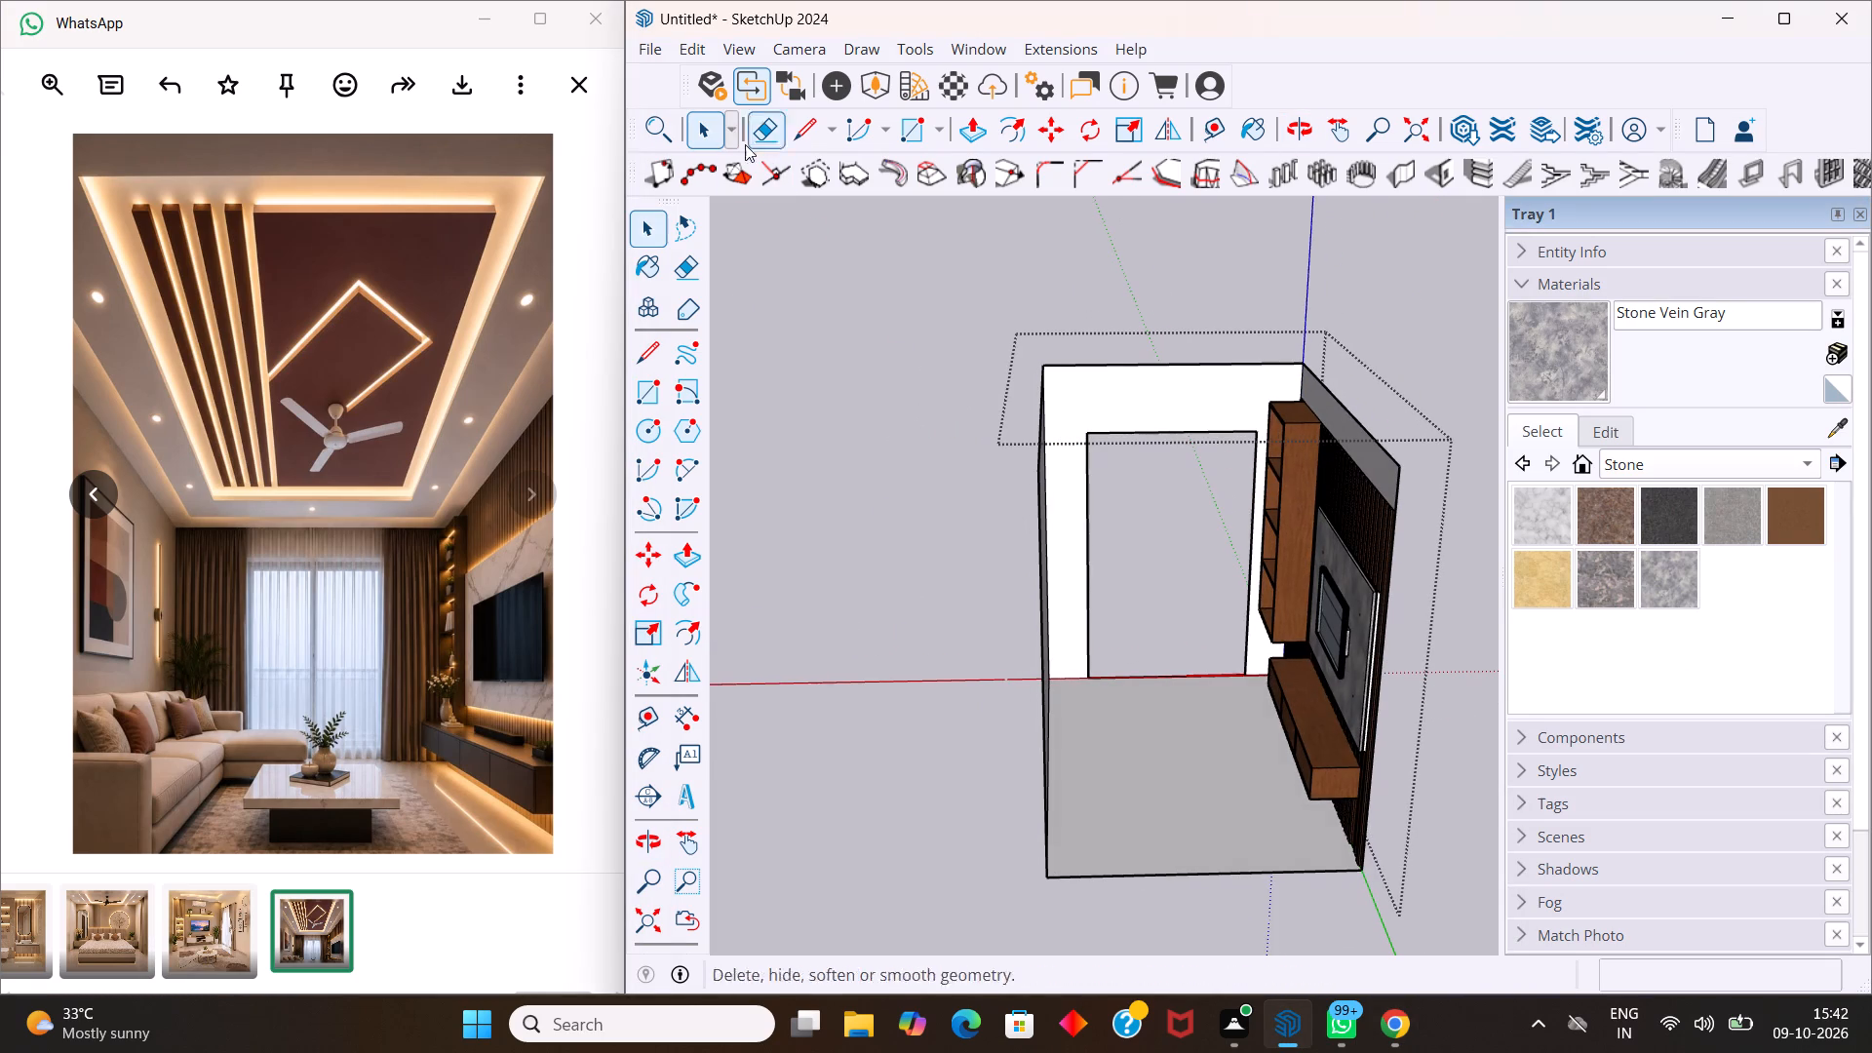
left_click(642, 42)
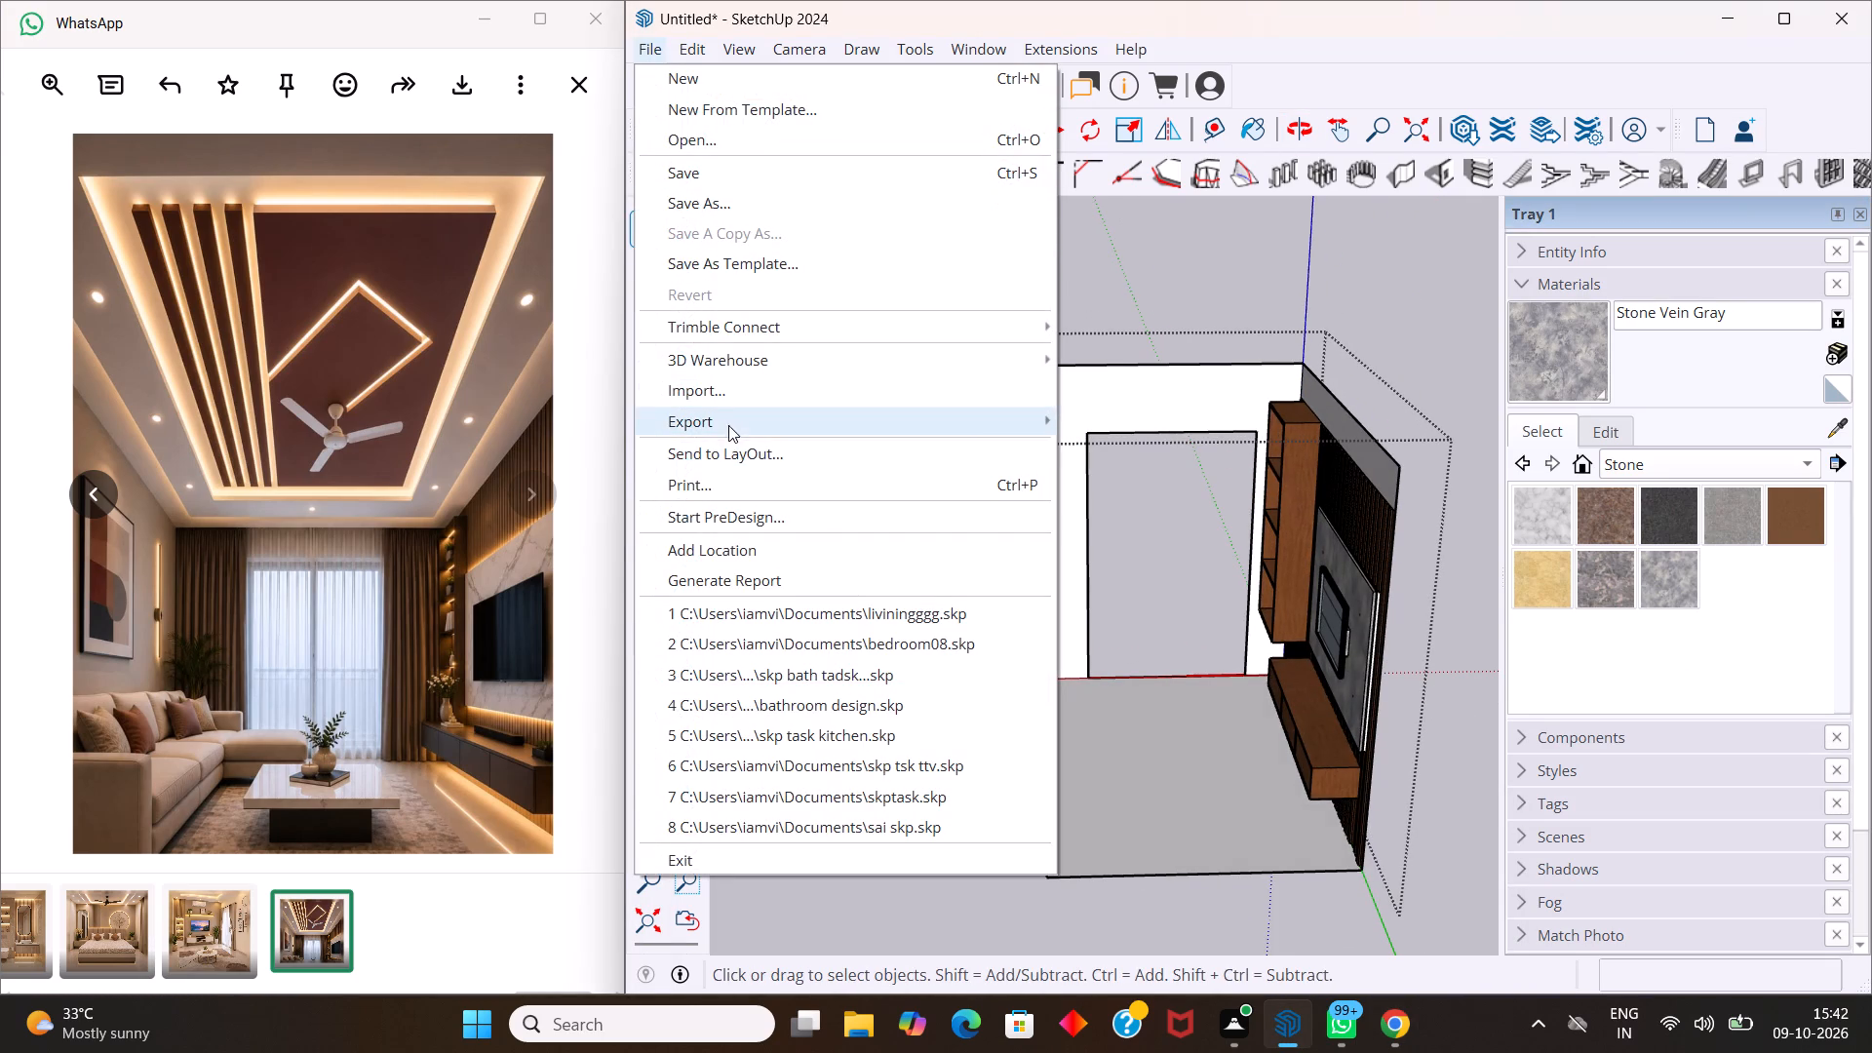
left_click(723, 399)
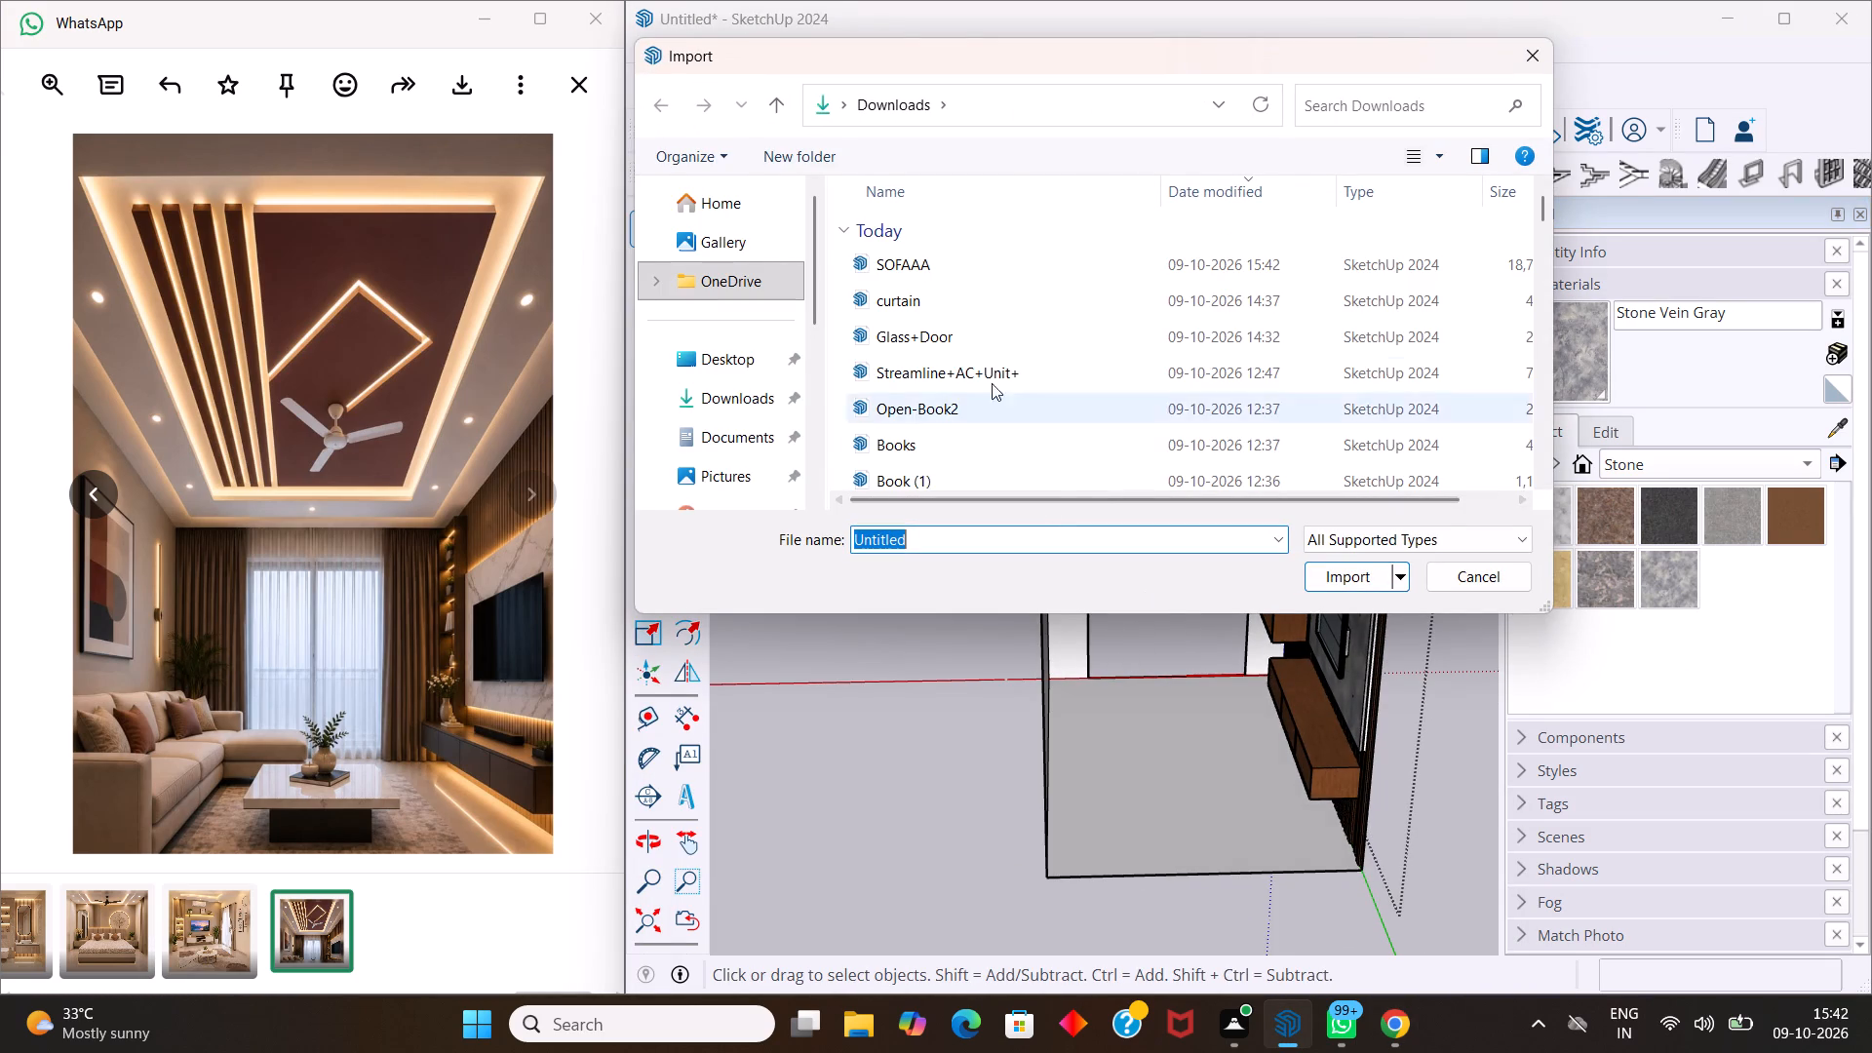
left_click(949, 263)
left_click(1358, 584)
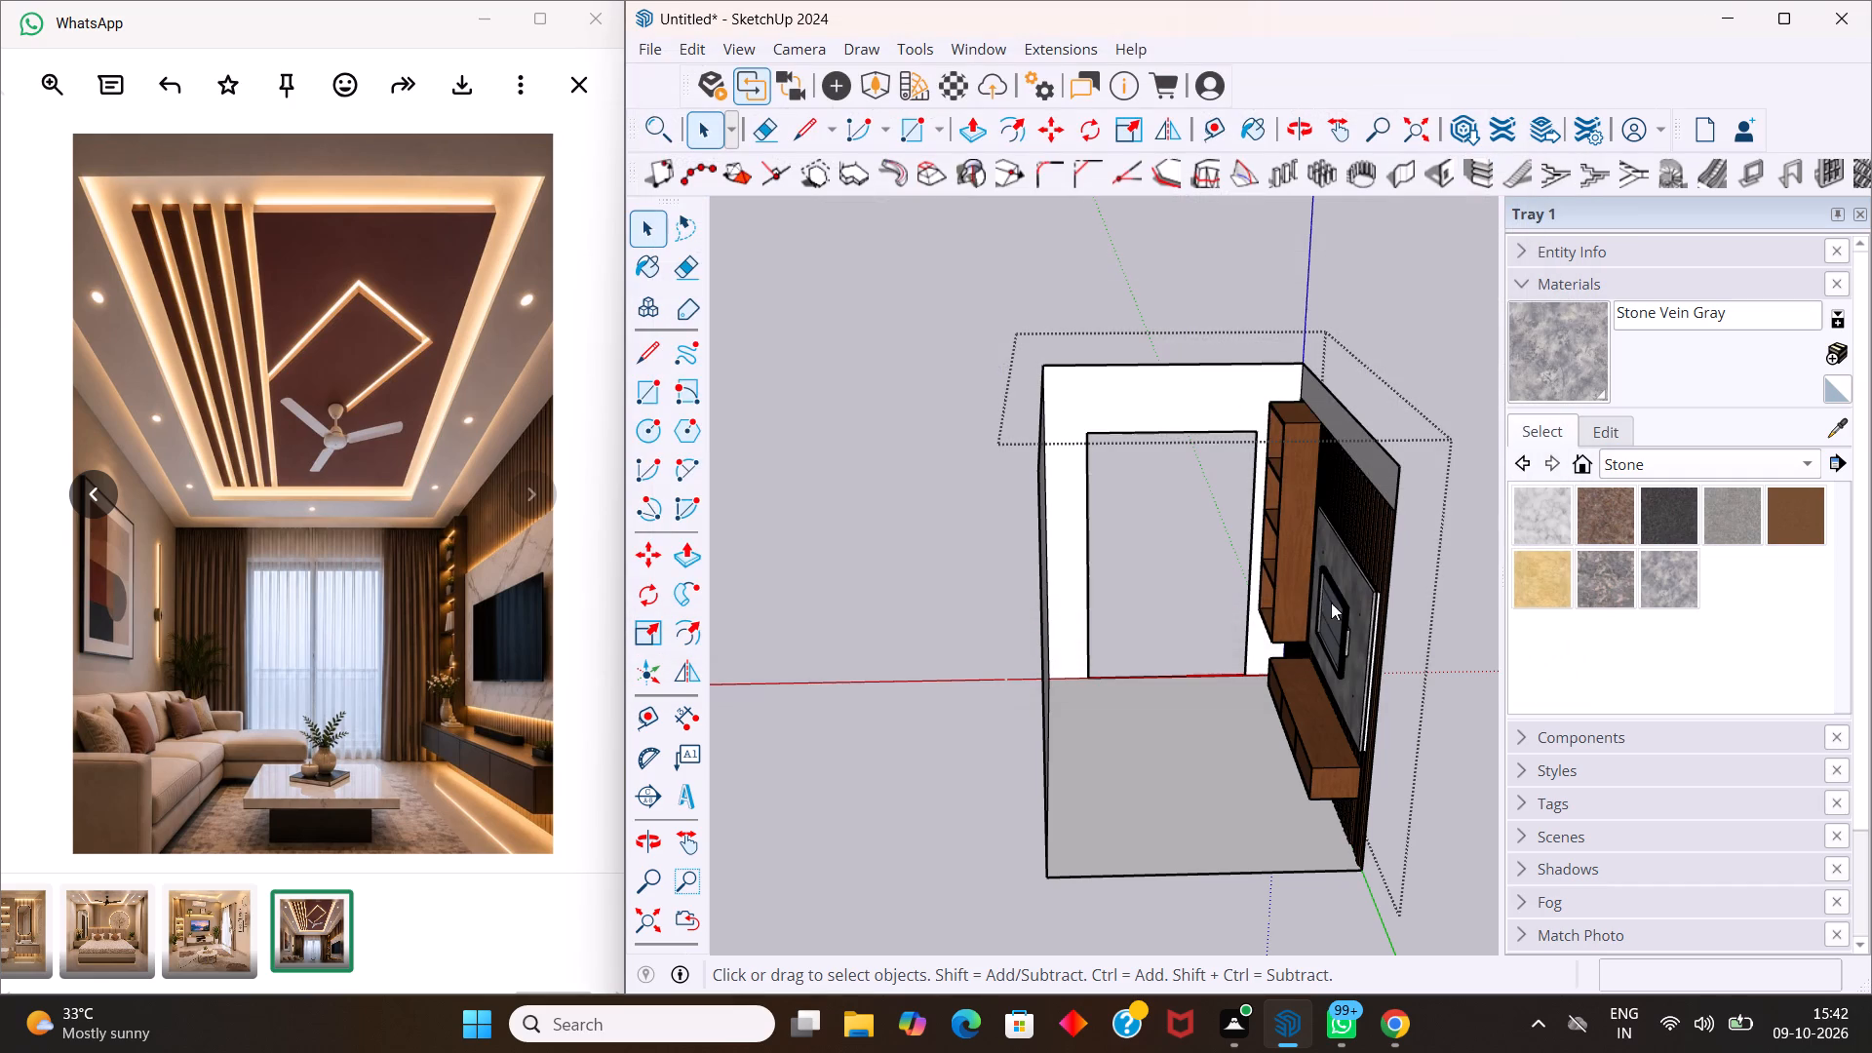
scroll(1093, 673, "down", 5)
scroll(940, 777, "down", 9)
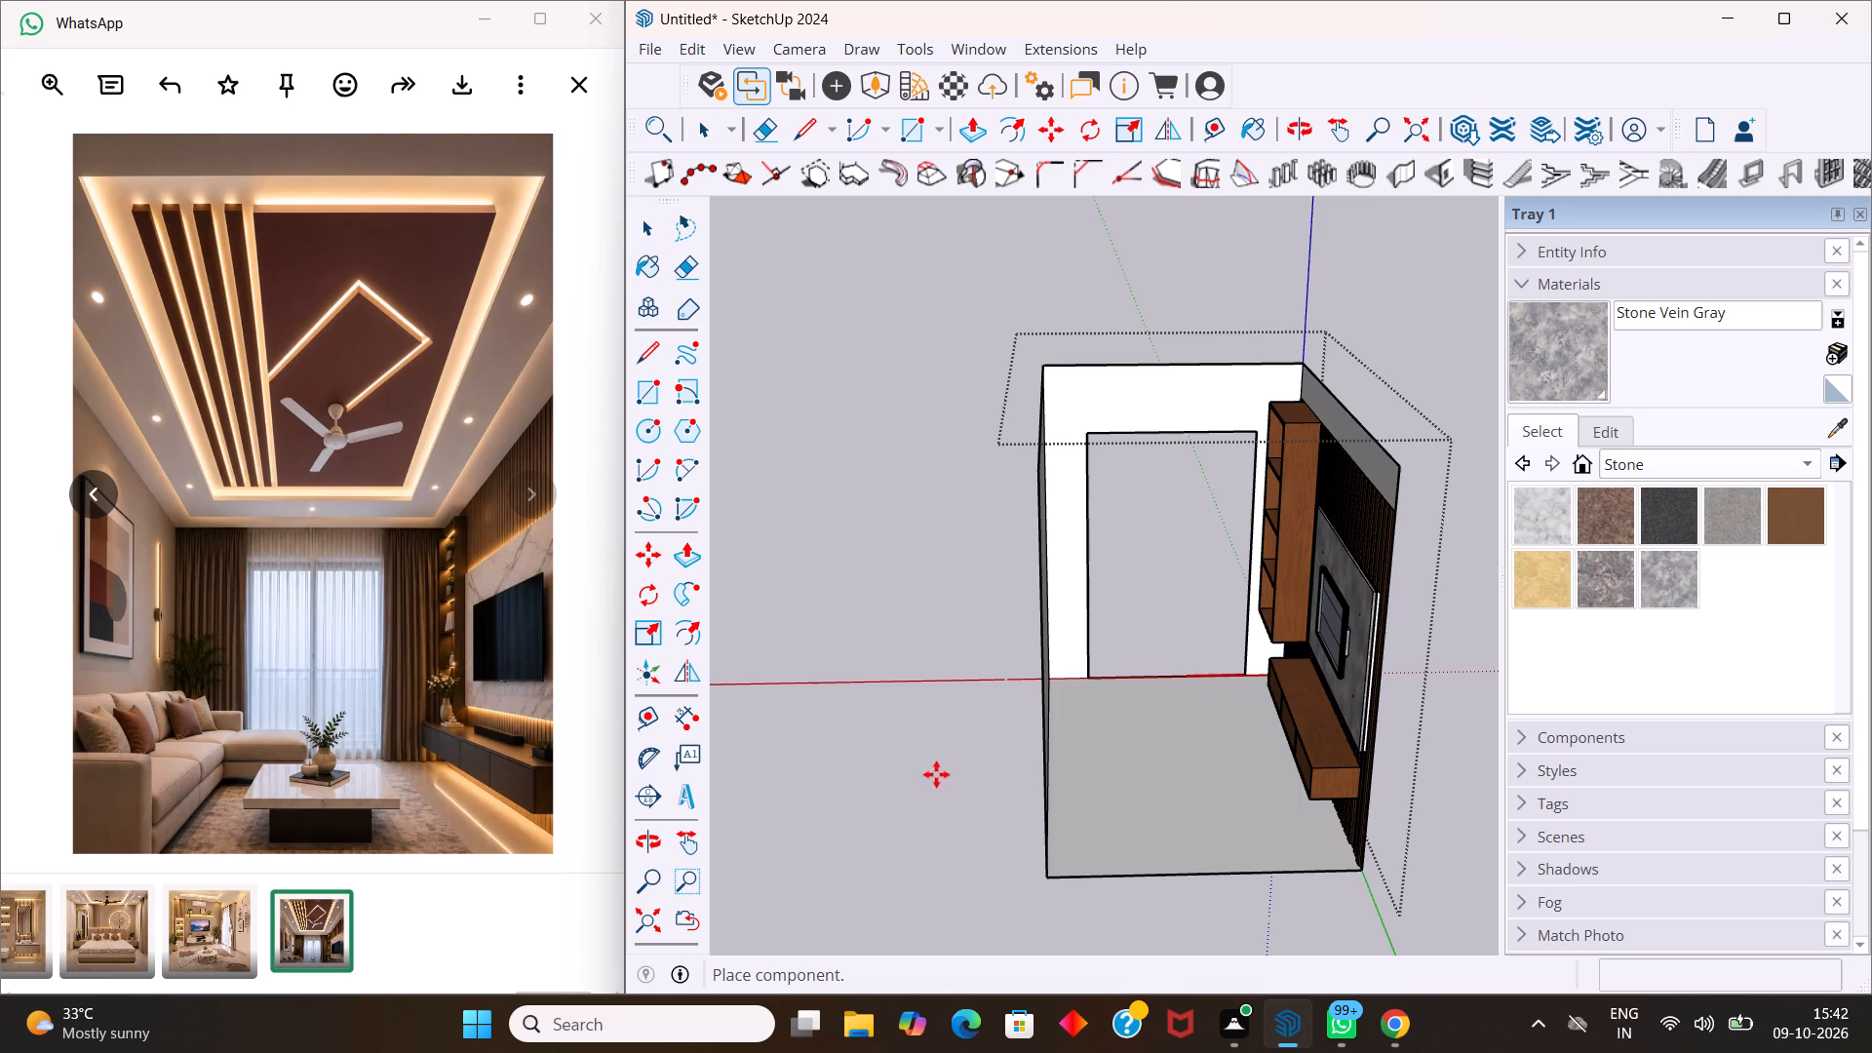
scroll(918, 765, "down", 4)
scroll(903, 667, "down", 10)
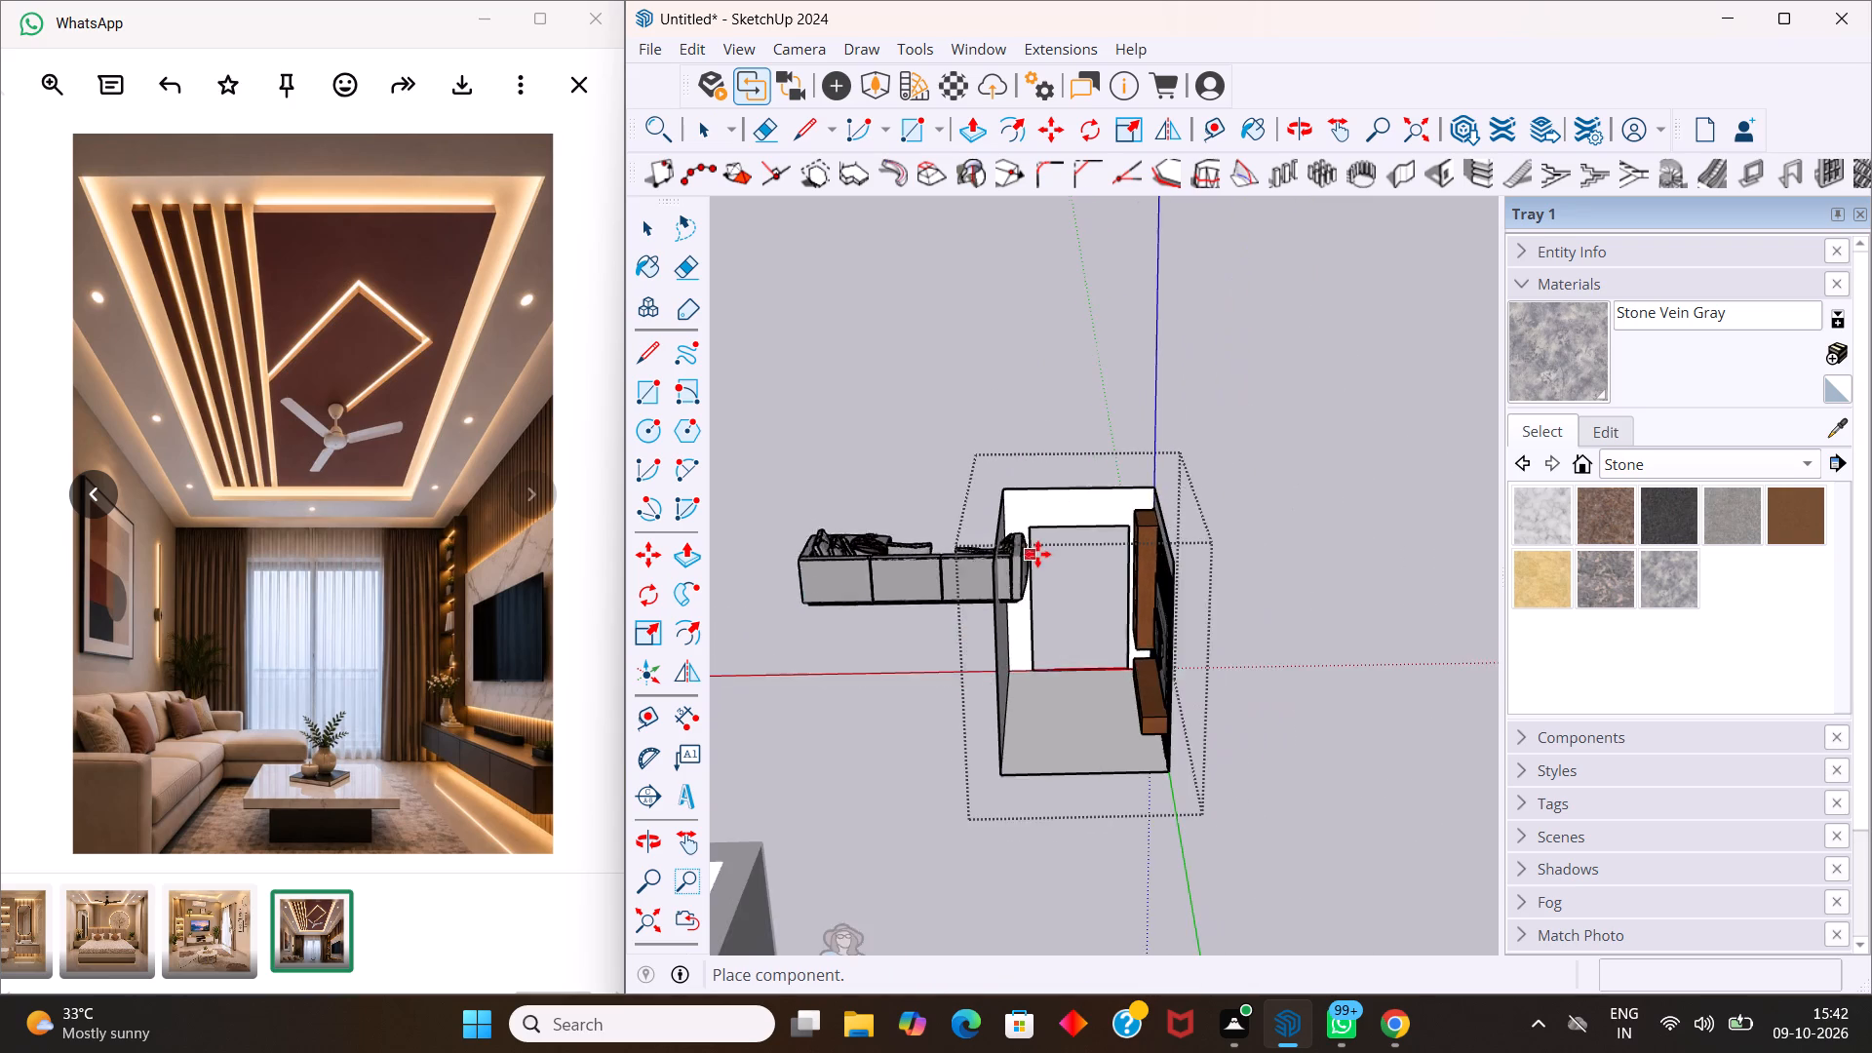
scroll(1037, 554, "down", 8)
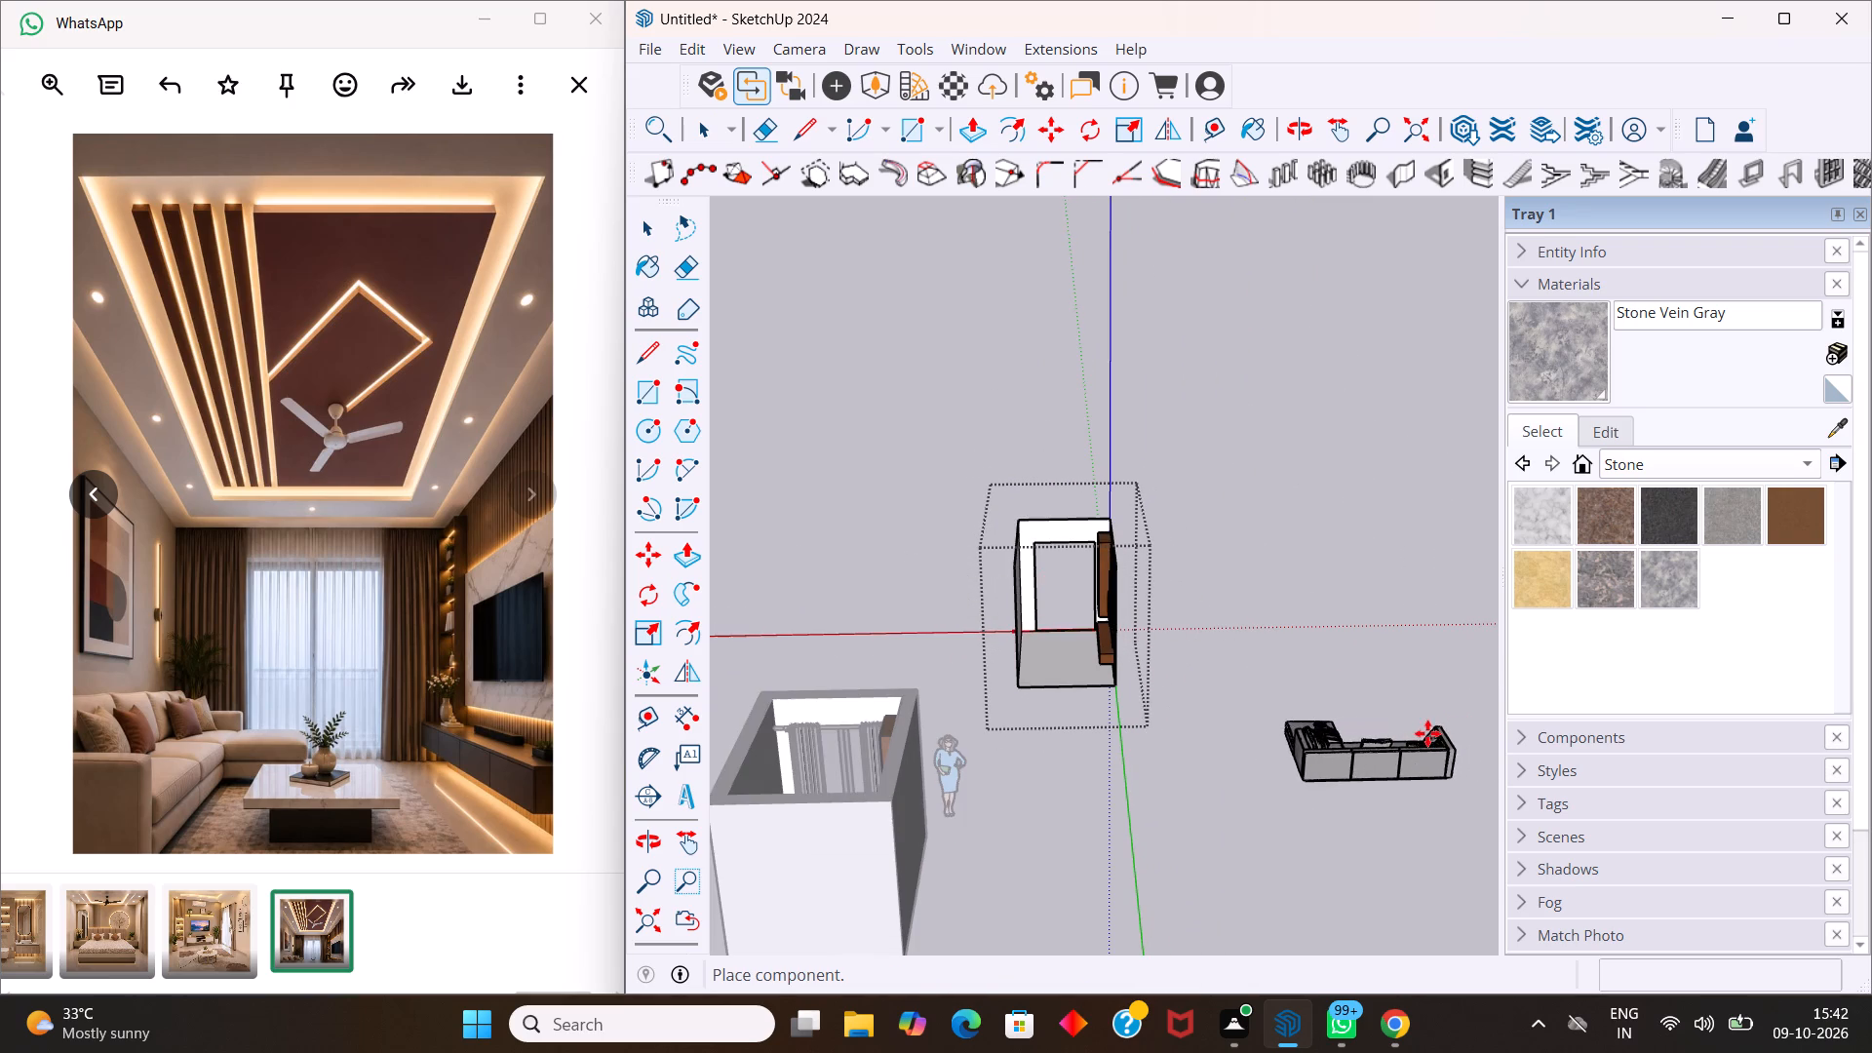
left_click(1428, 743)
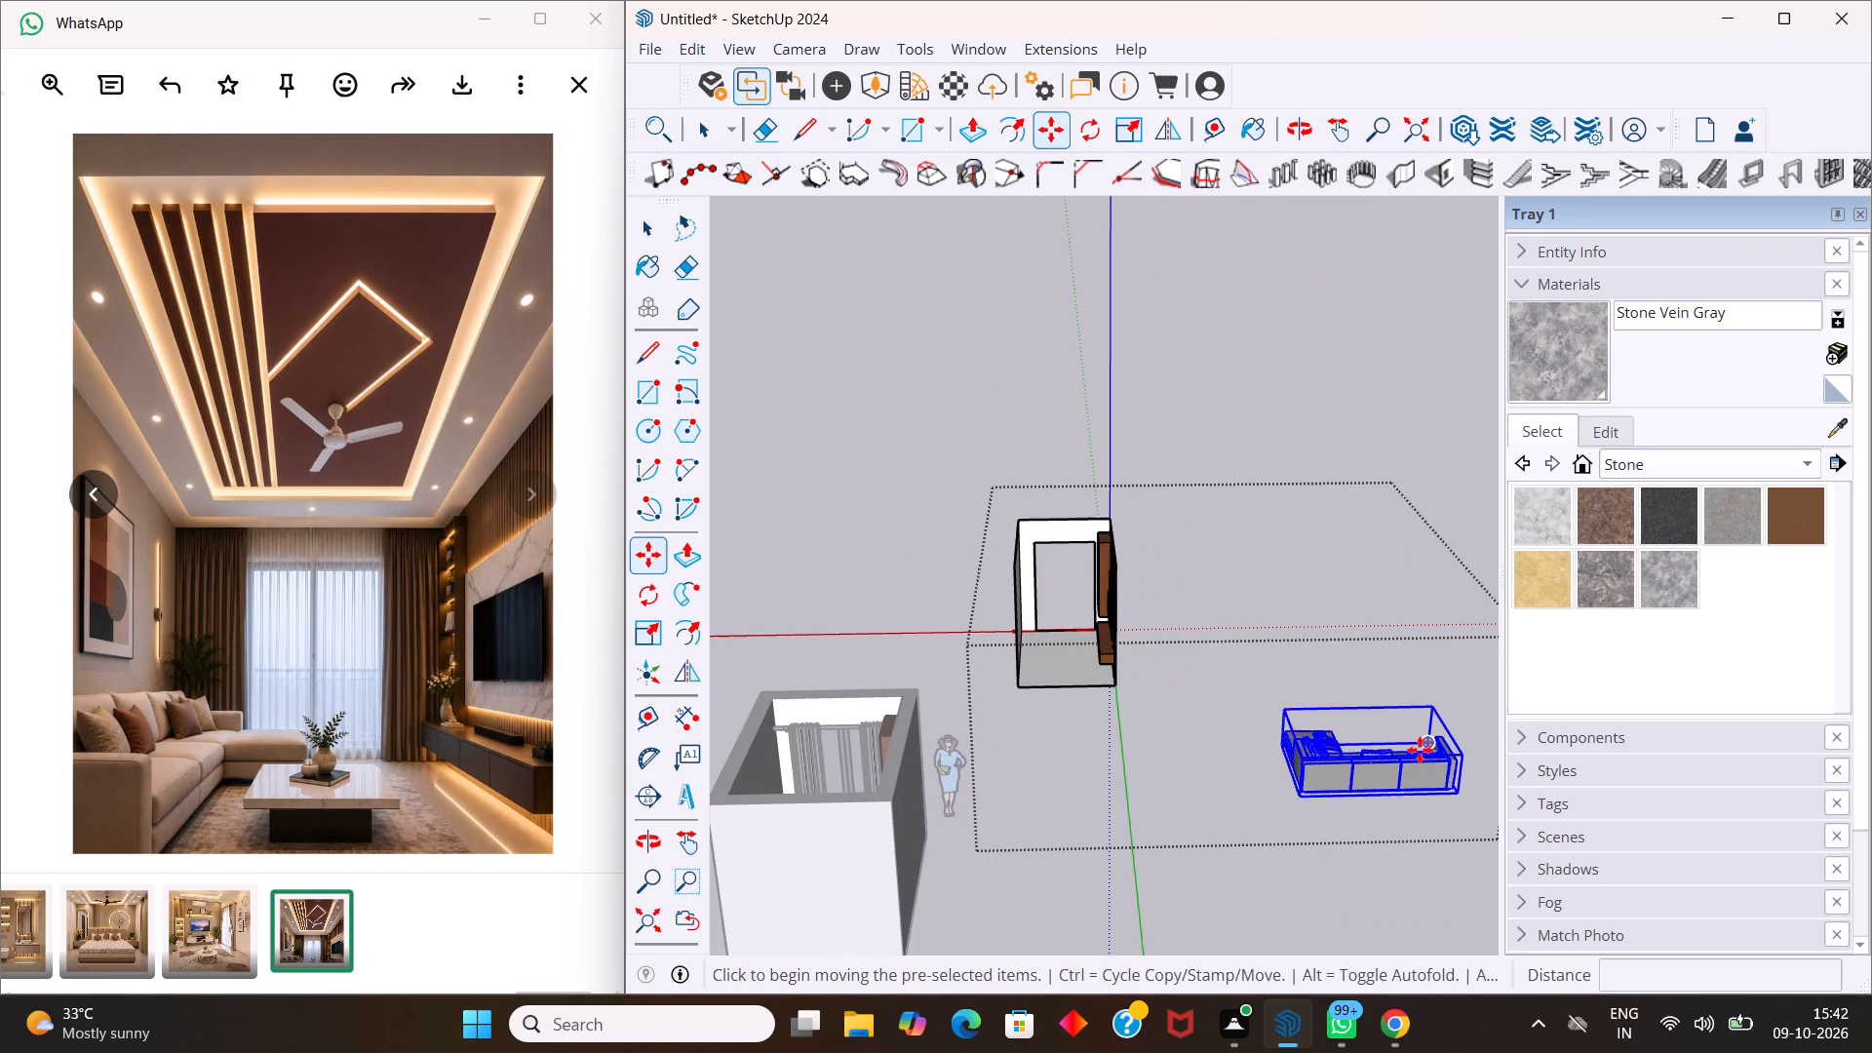
Rotate the imported sofa 90 degrees on the ground plane about a point outside the hall.
key("q")
scroll(1373, 832, "down", 15)
scroll(1306, 771, "down", 10)
scroll(1331, 710, "up", 8)
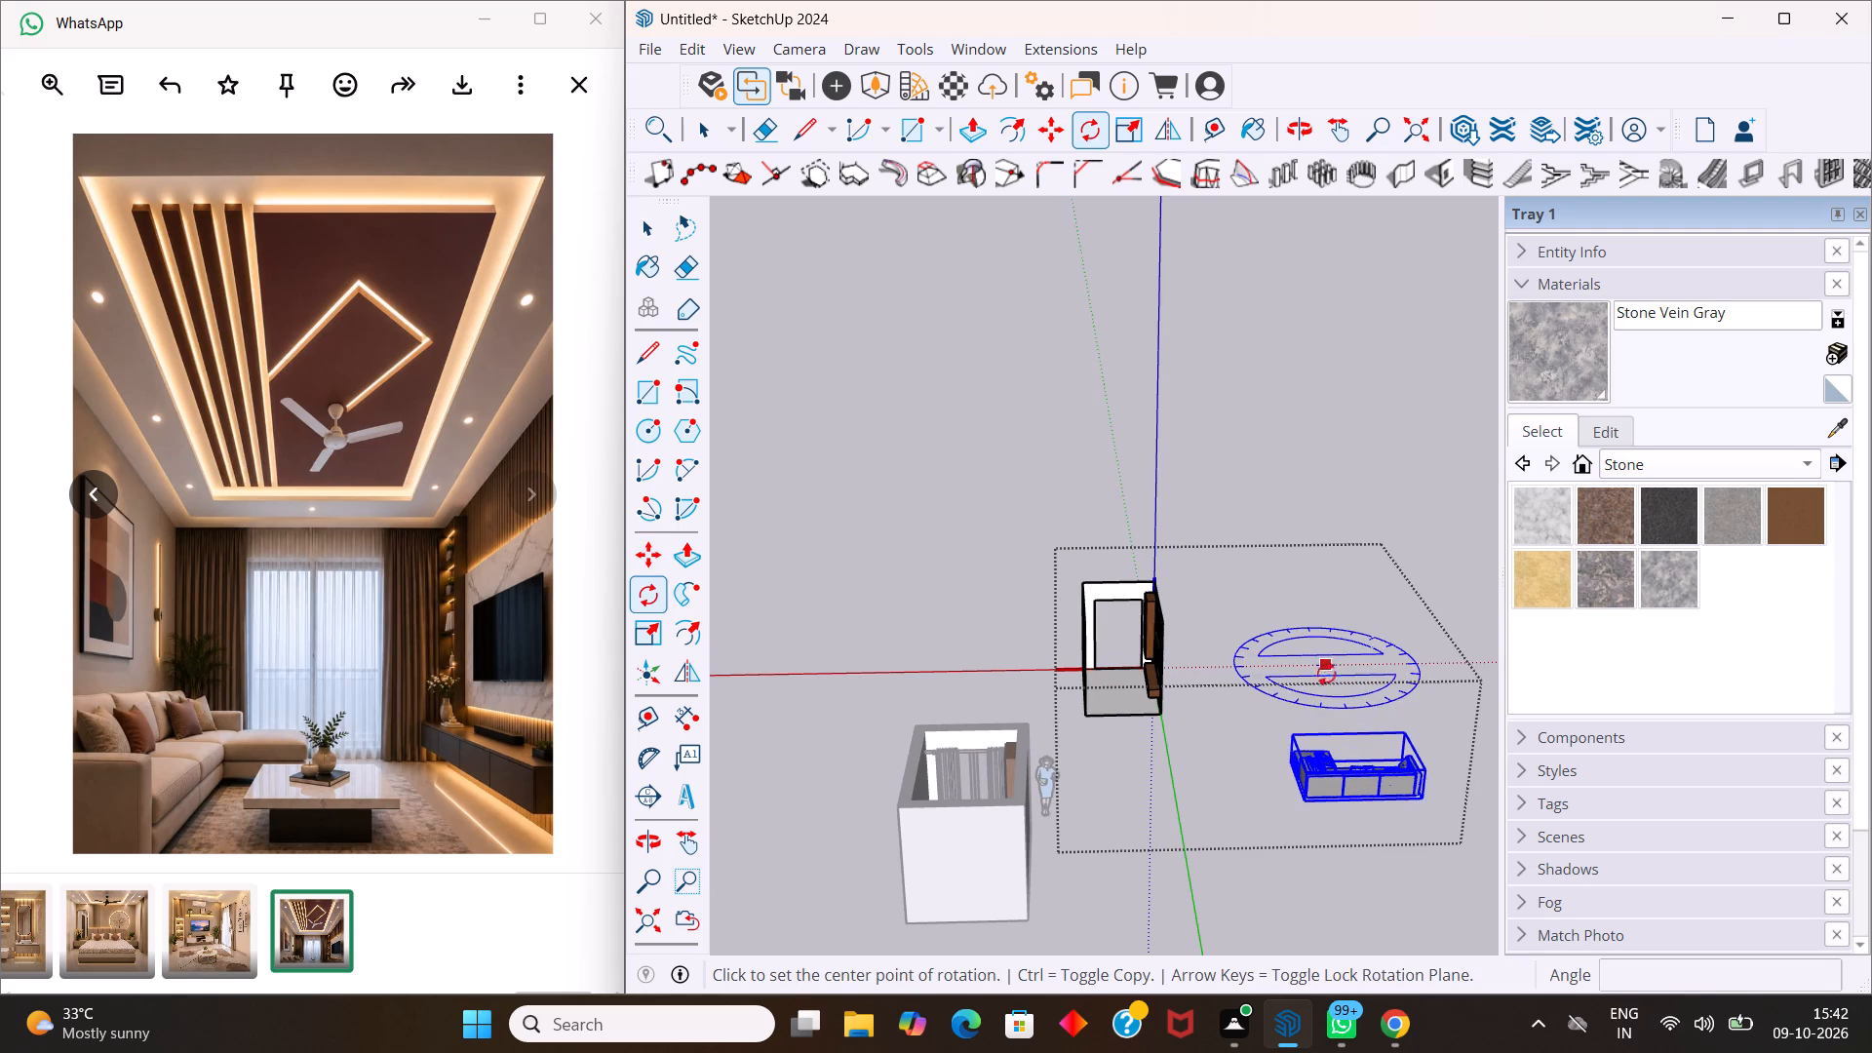
key("space")
scroll(1311, 708, "up", 3)
key("q")
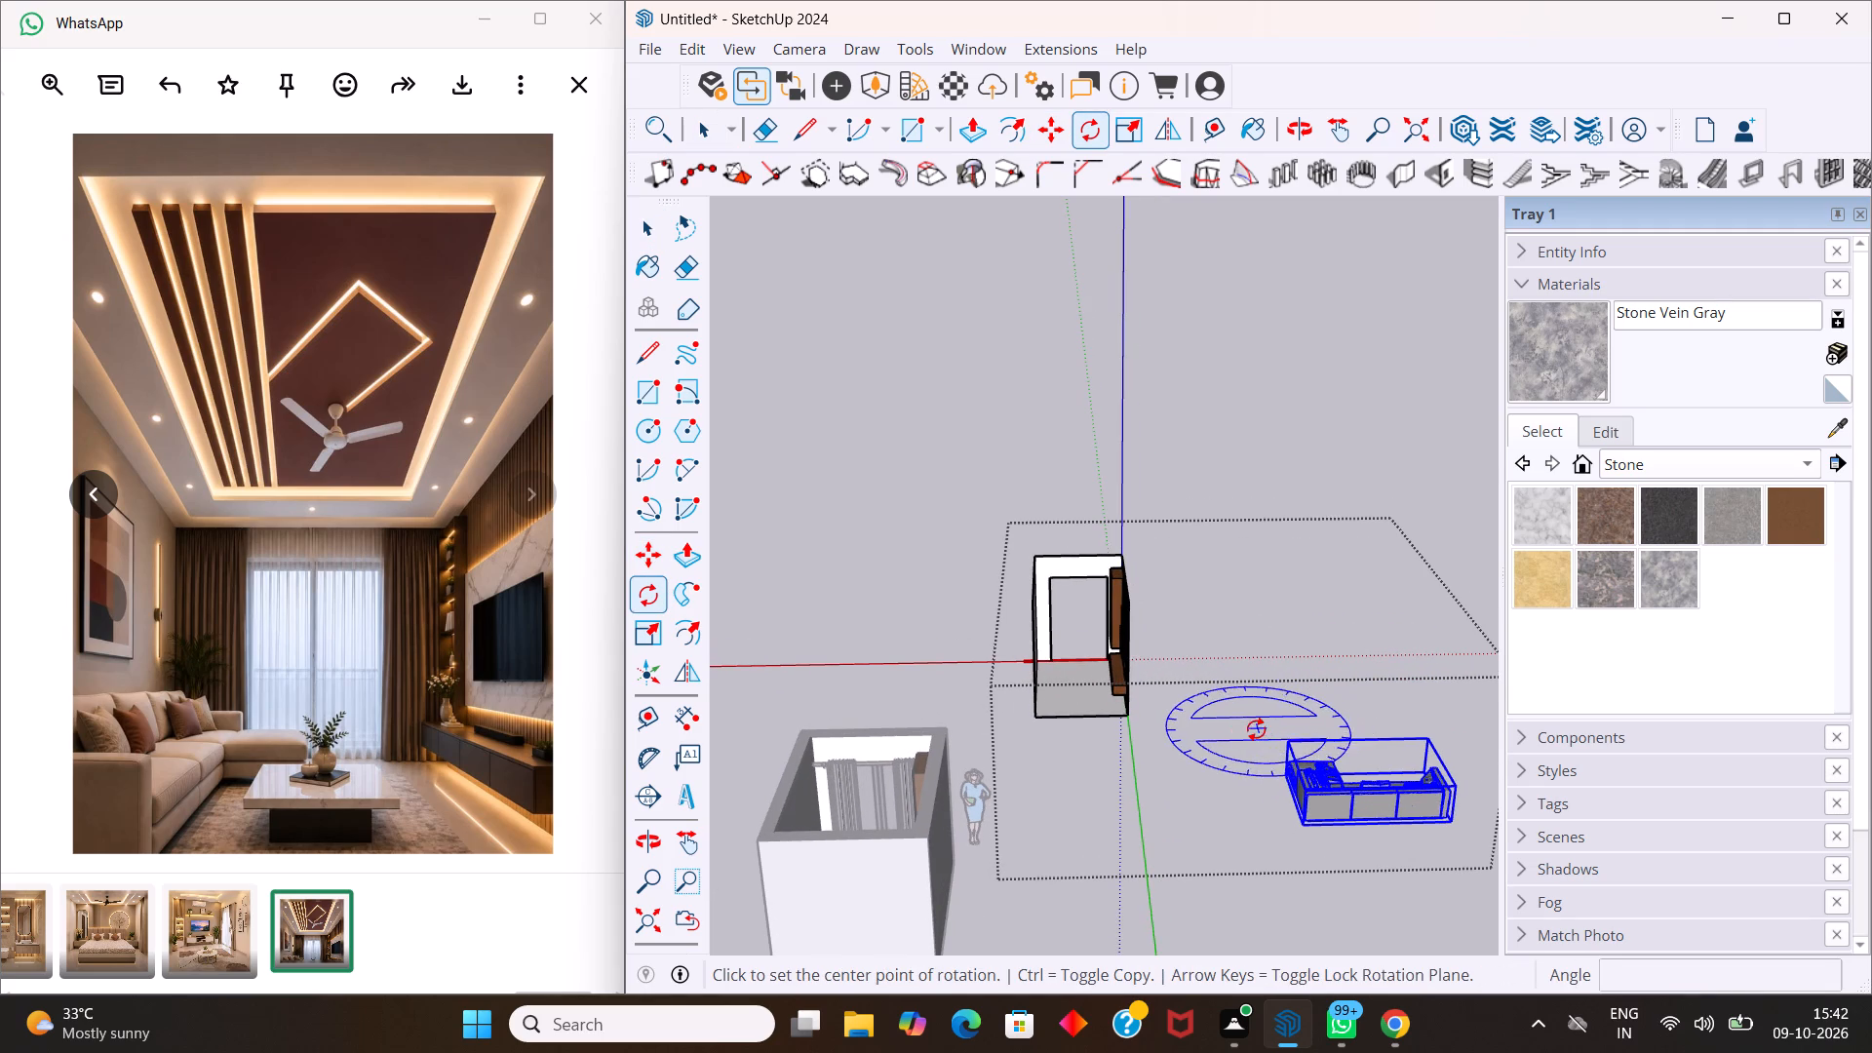
left_click(1313, 608)
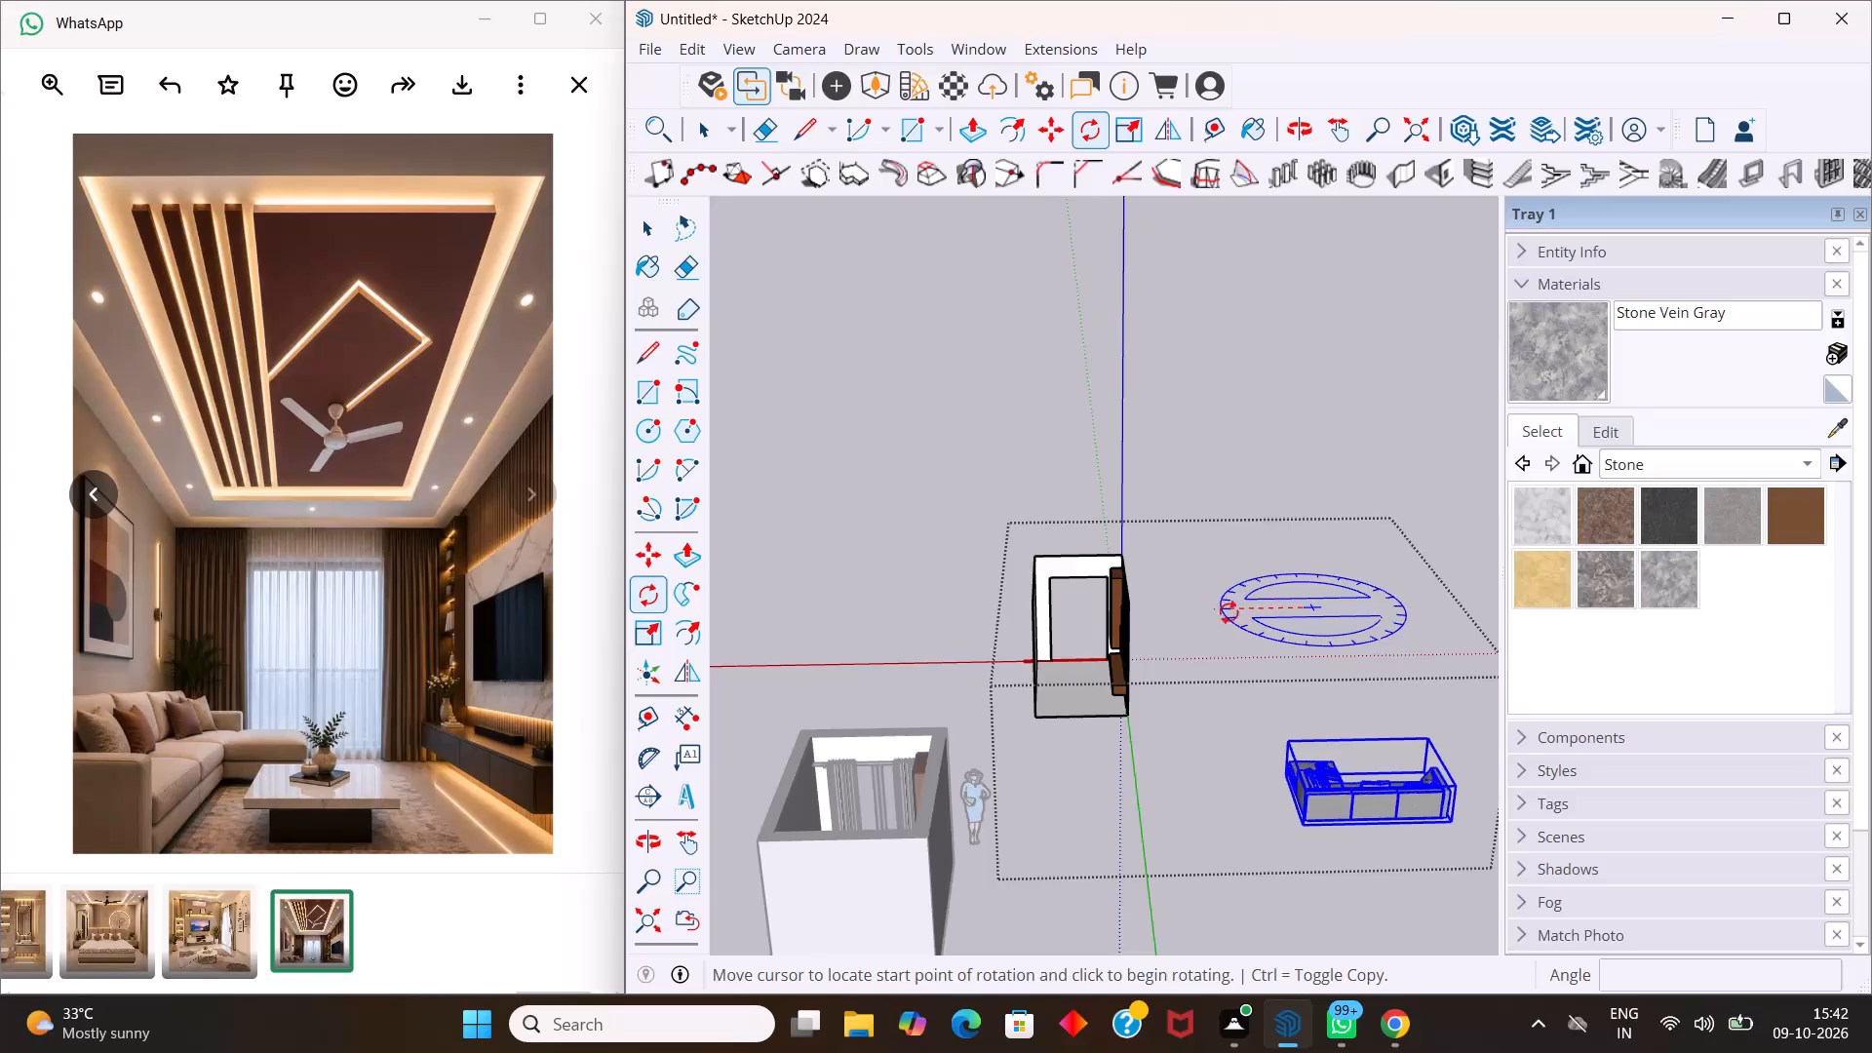
left_click(1421, 601)
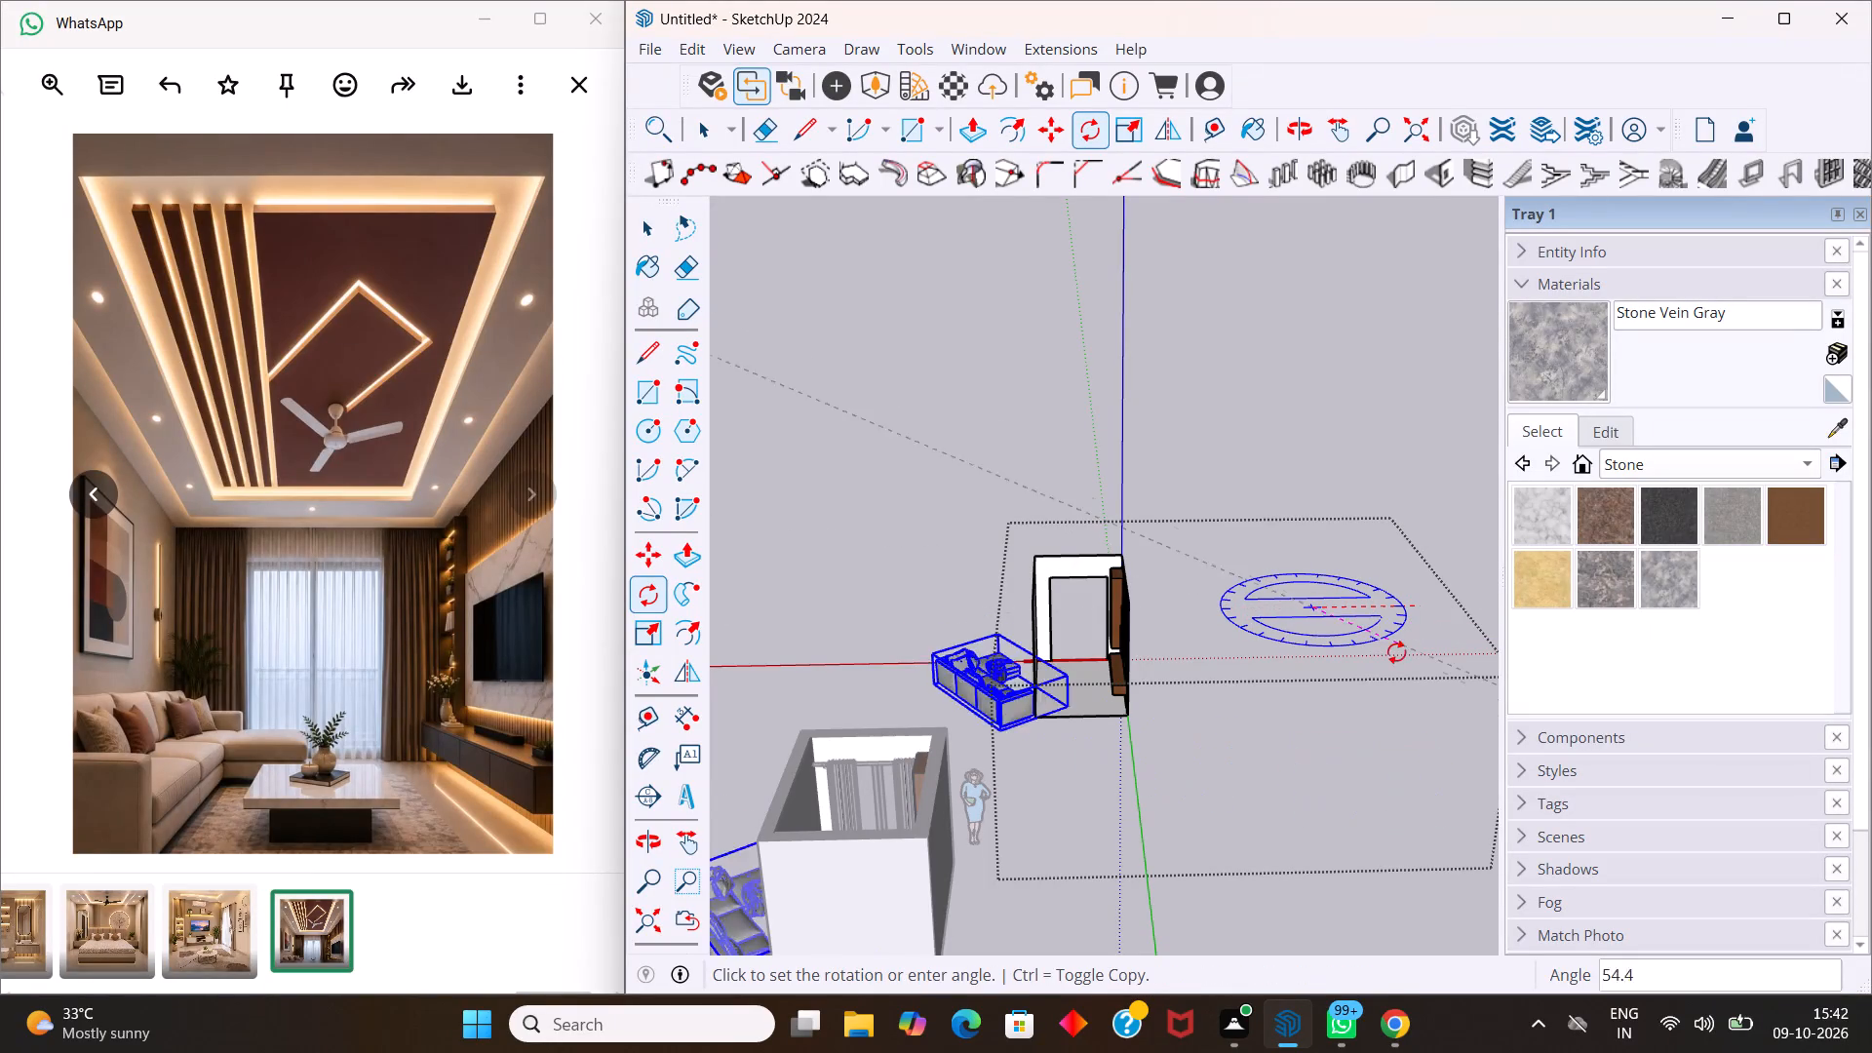
left_click(1351, 693)
key("Escape")
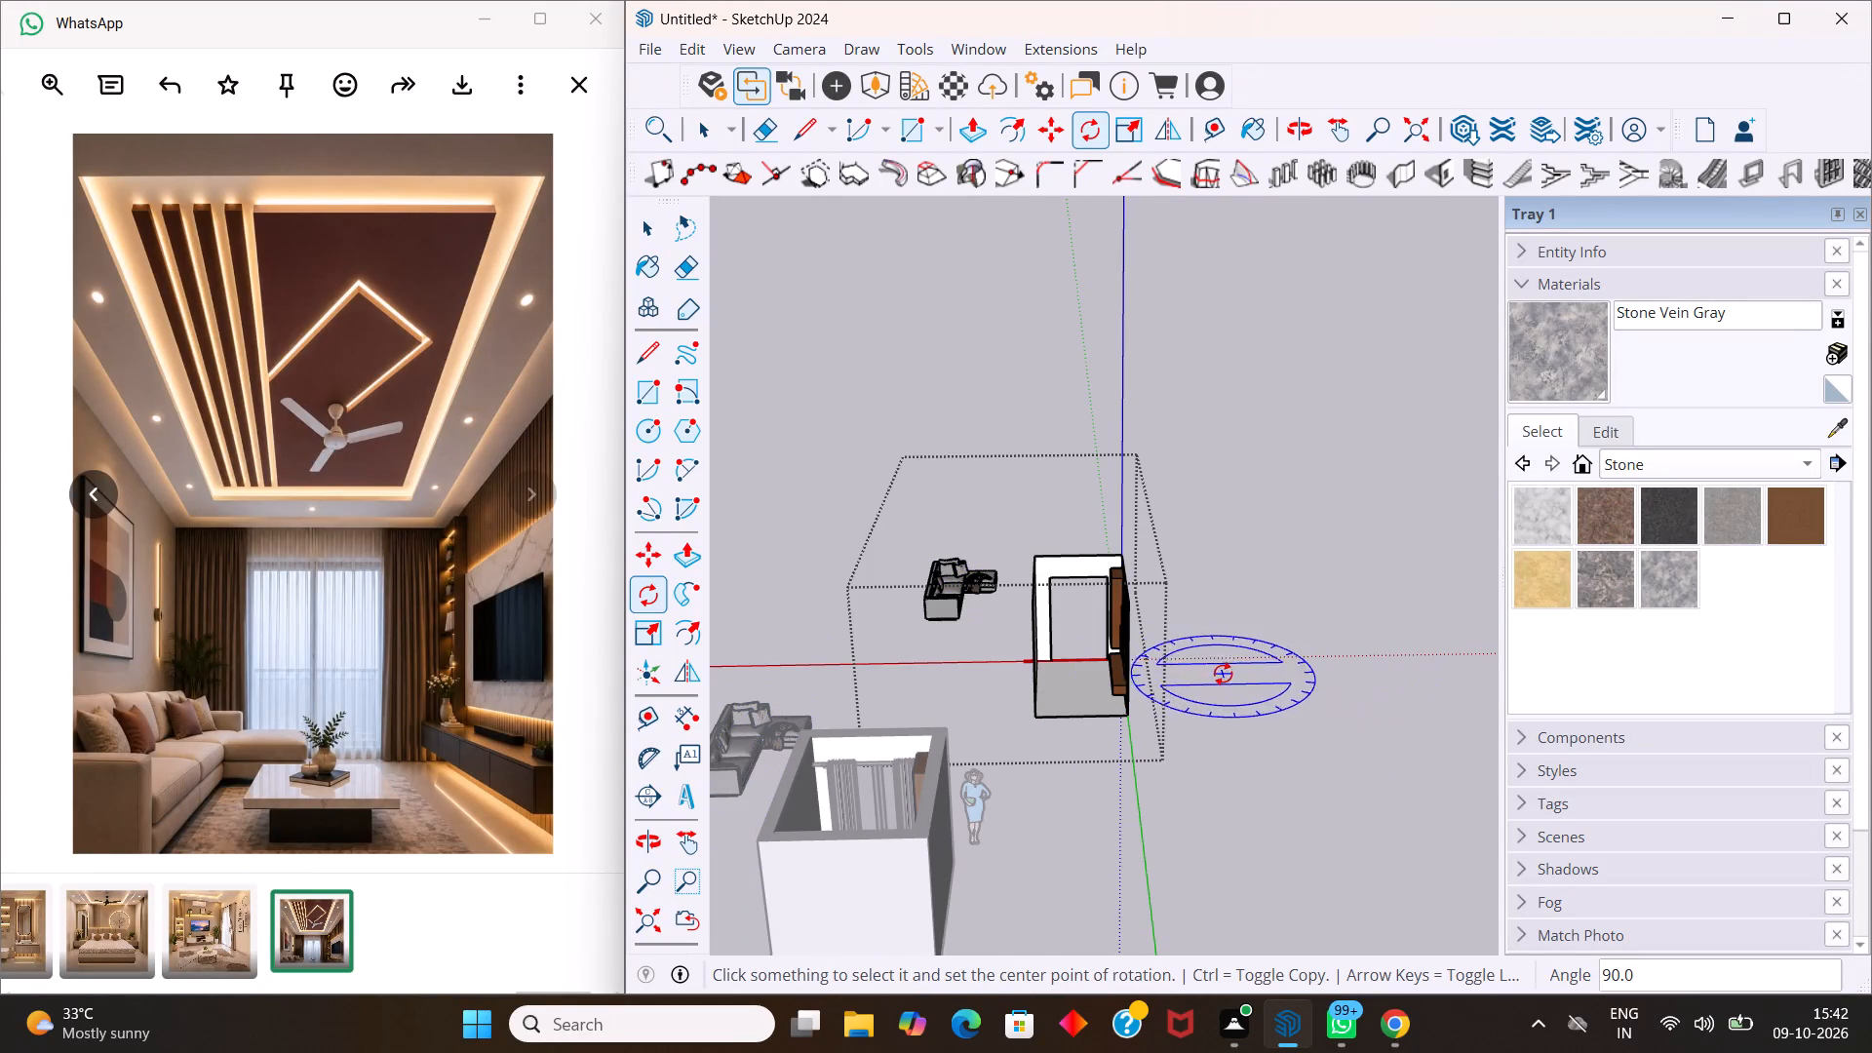
Scale the rotated sofa down uniformly to about 0.66 of its size.
key("space")
left_click(941, 592)
scroll(962, 602, "up", 2)
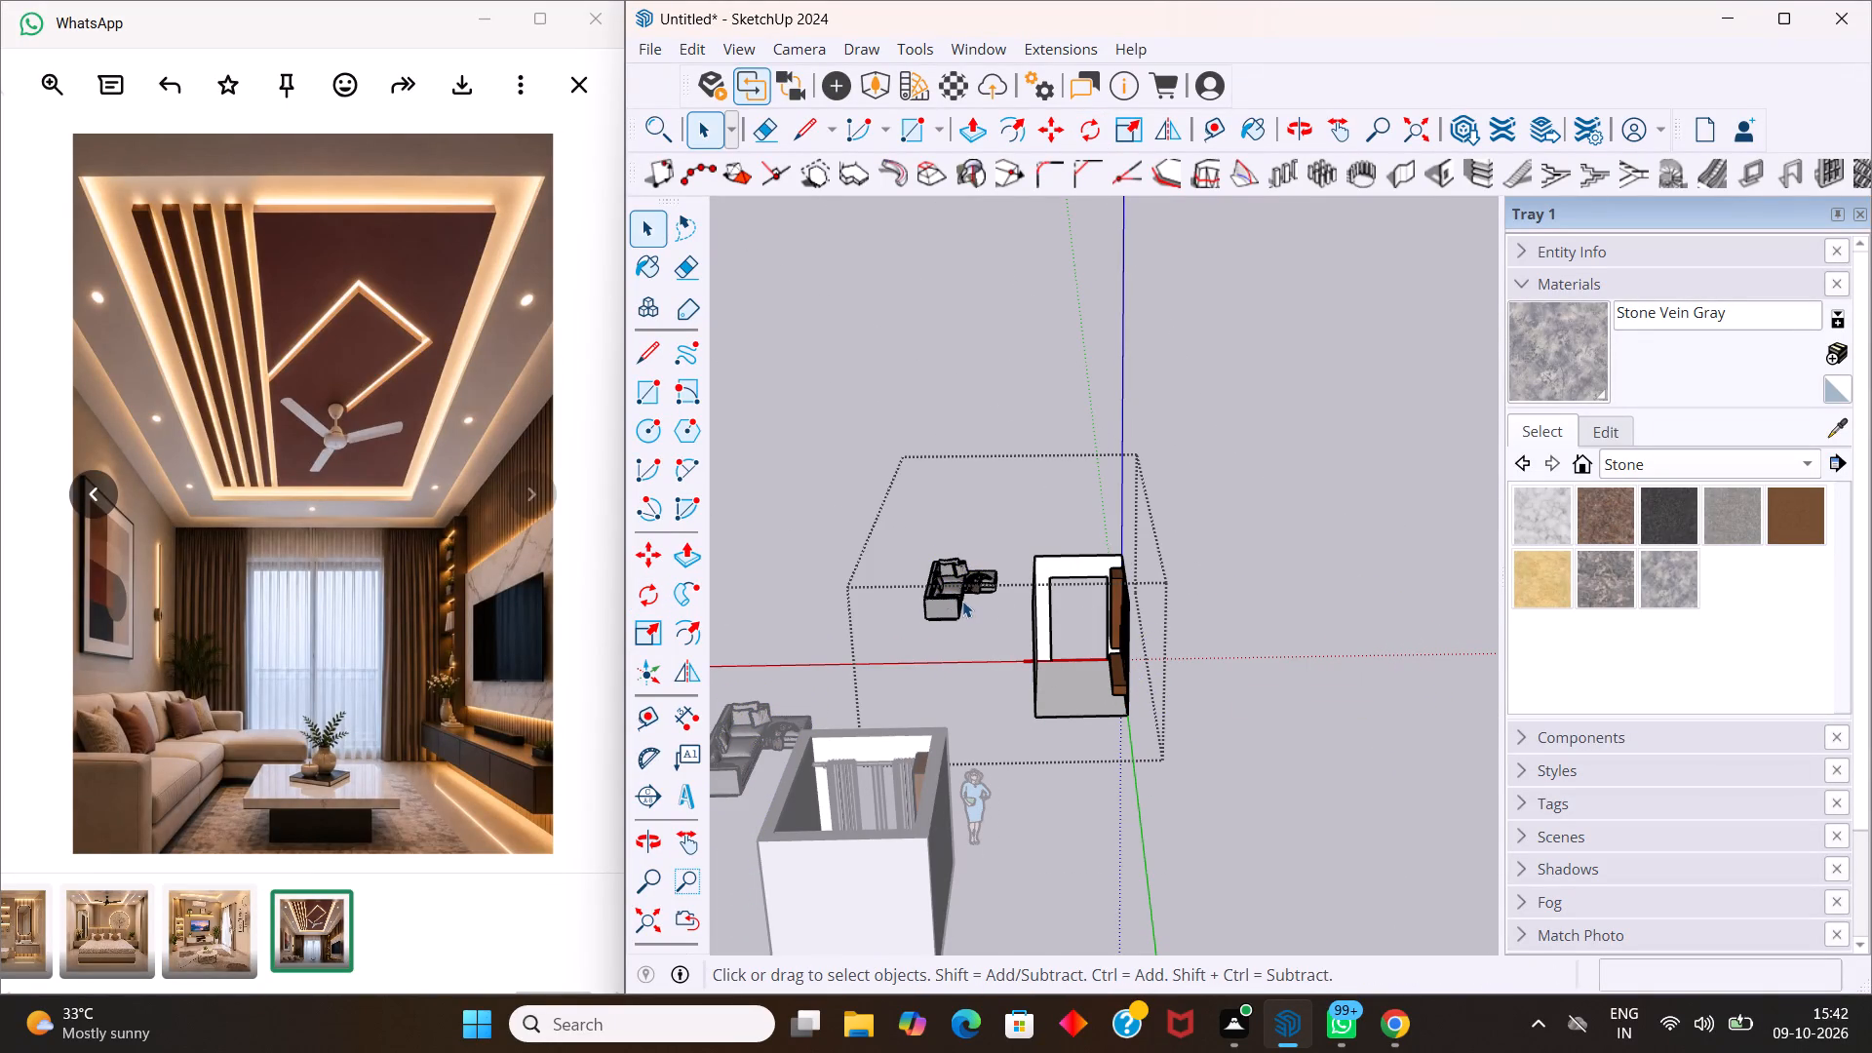
scroll(962, 601, "up", 13)
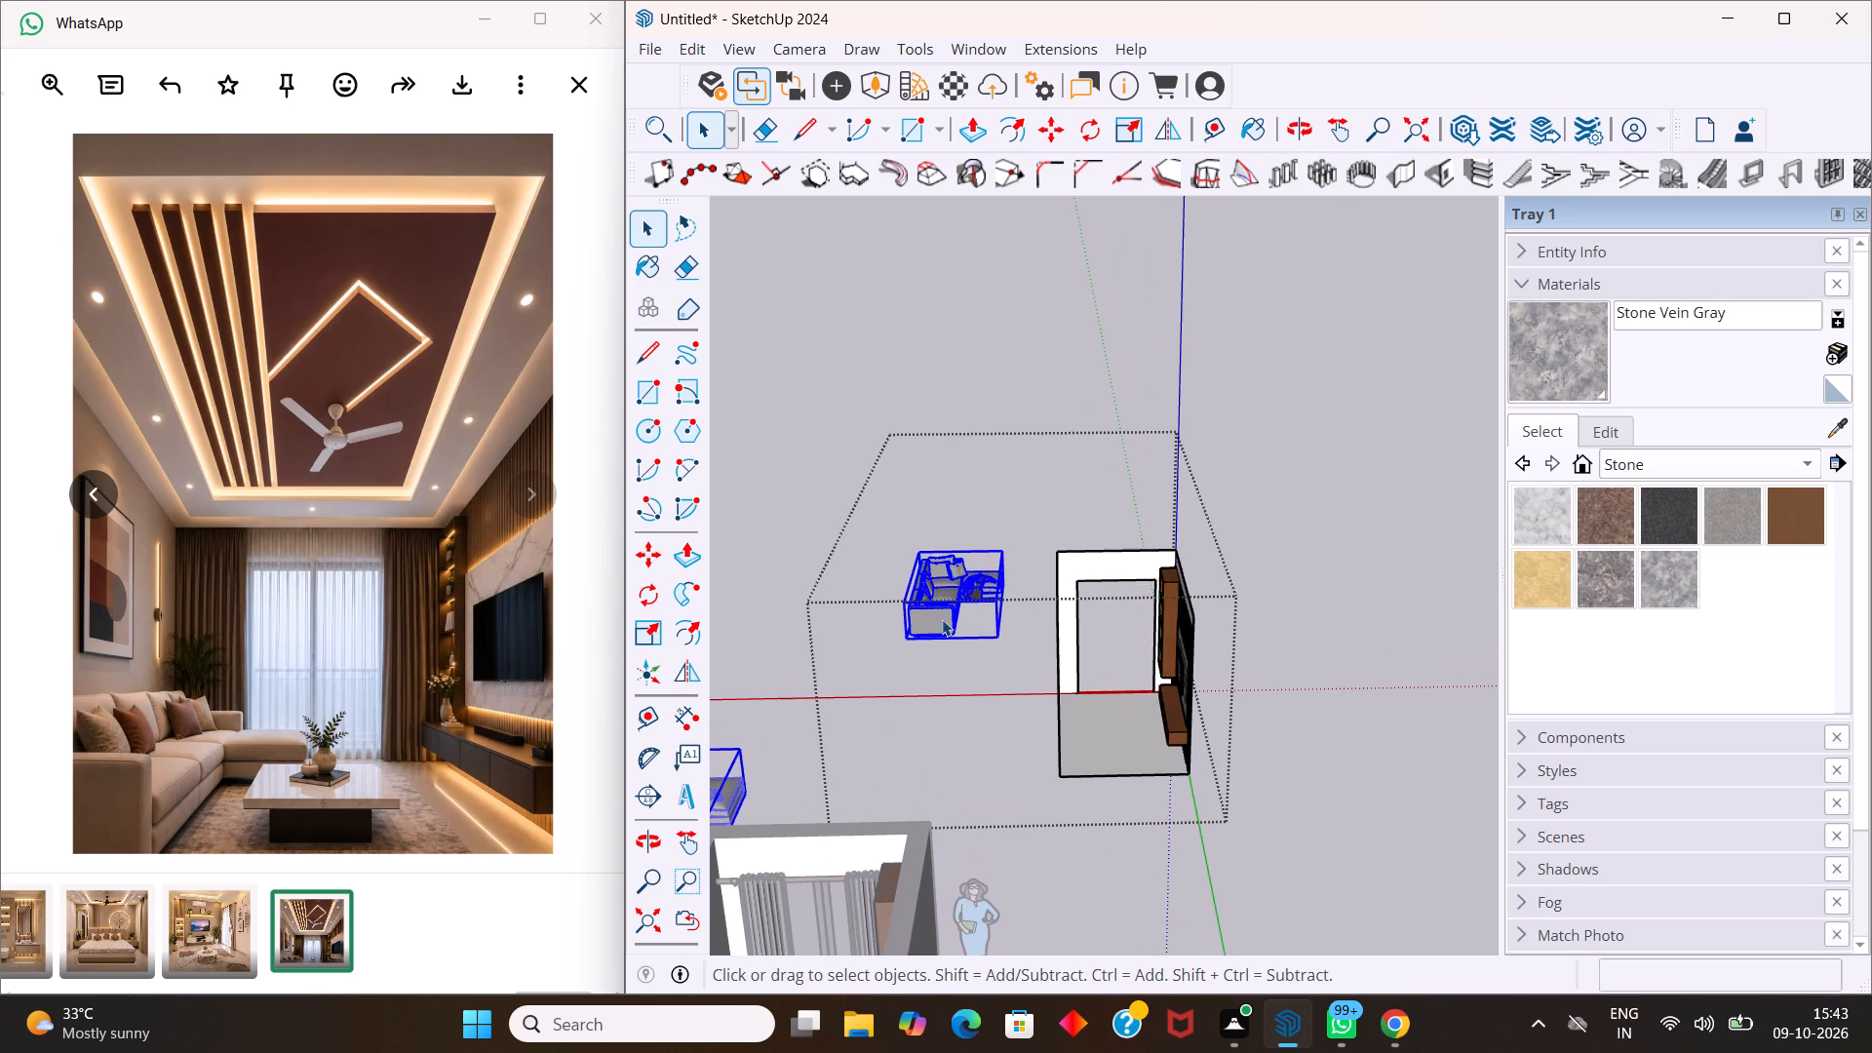
key("s")
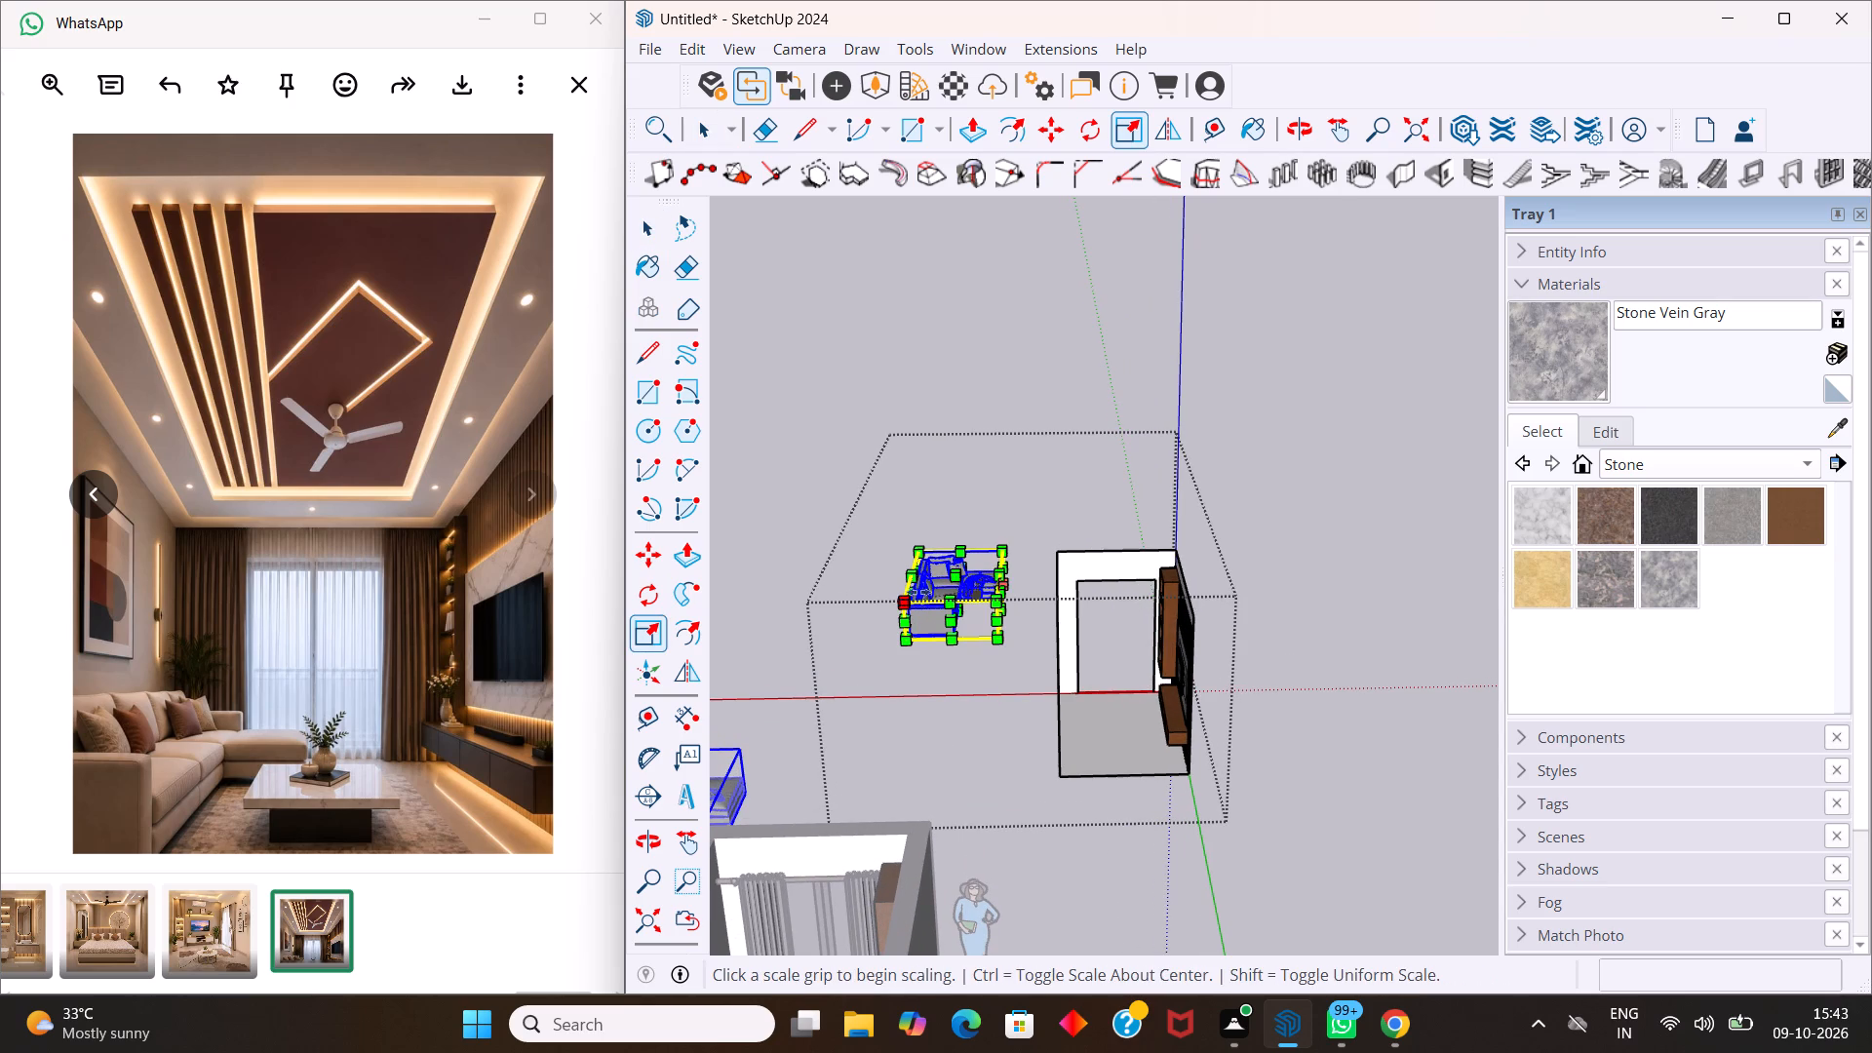
left_click_drag(922, 547, 938, 586)
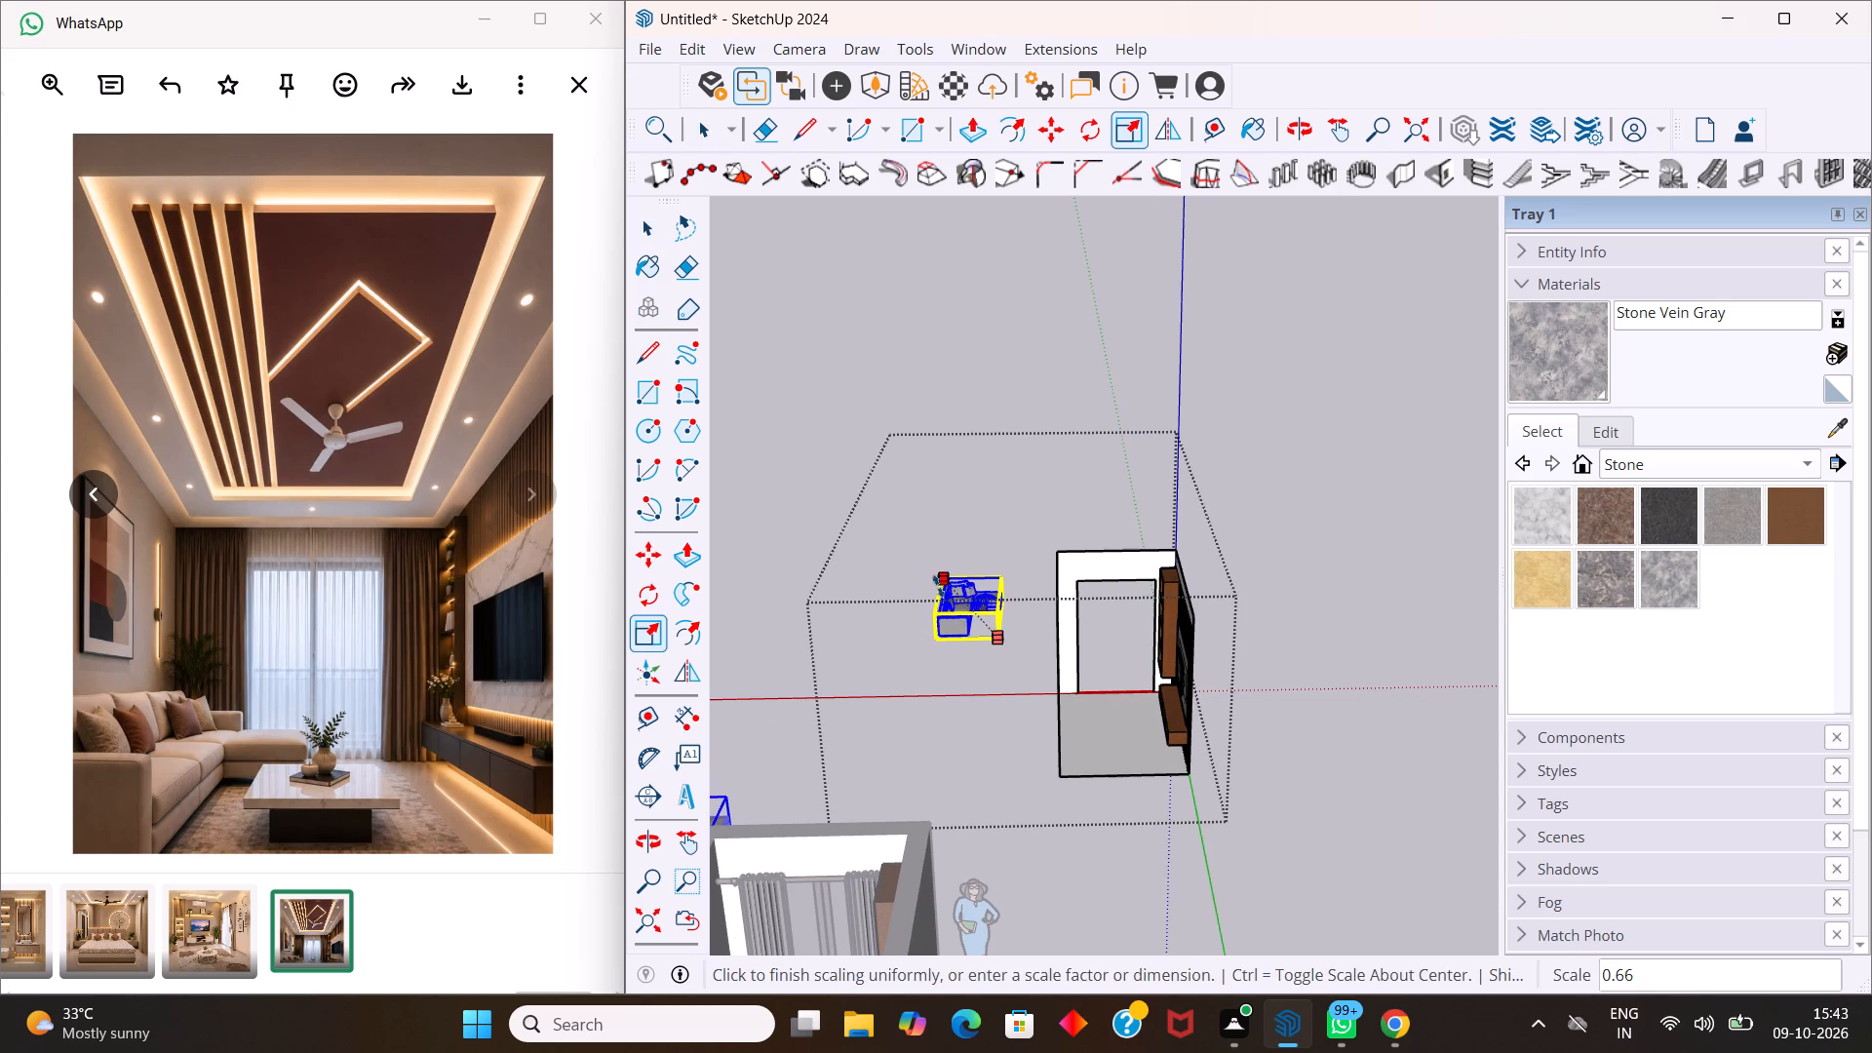
Move the sofa by its base corner into the living hall, onto the floor beside the wall opposite the TV unit.
key("m")
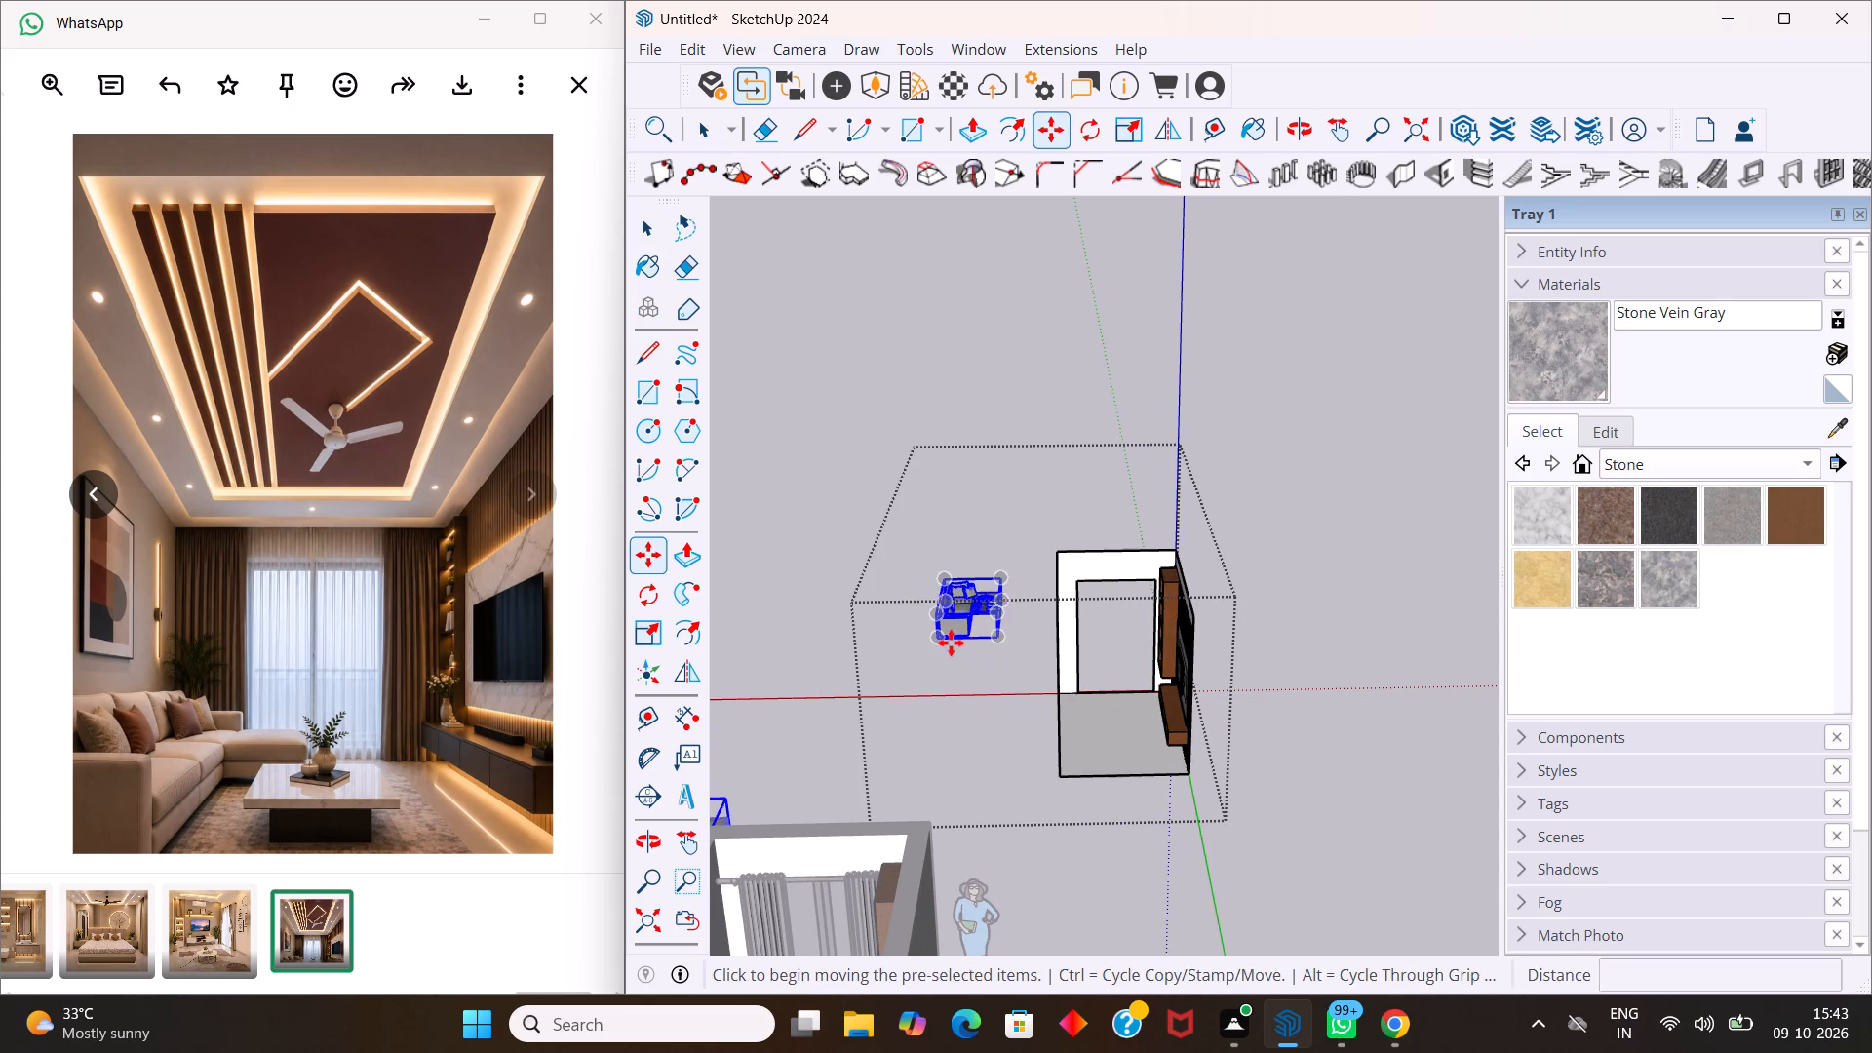
left_click(945, 639)
scroll(1094, 760, "up", 4)
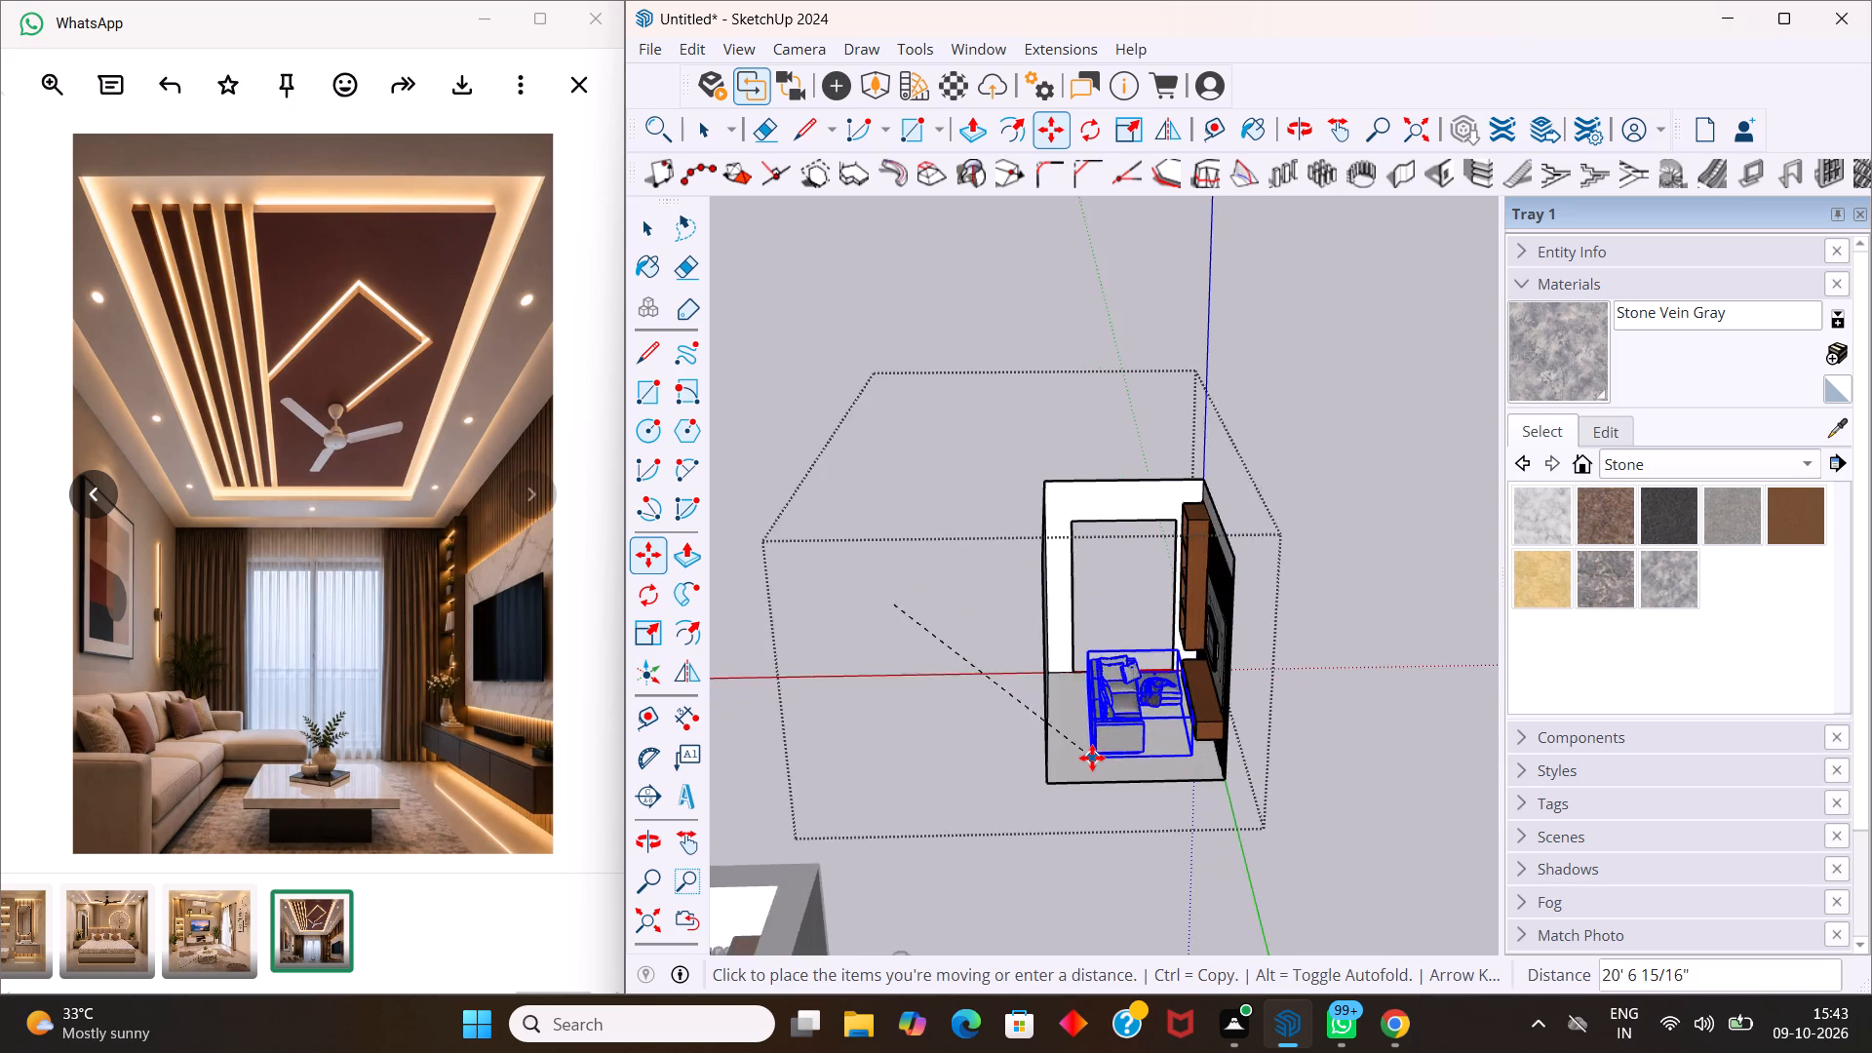
scroll(1092, 758, "up", 7)
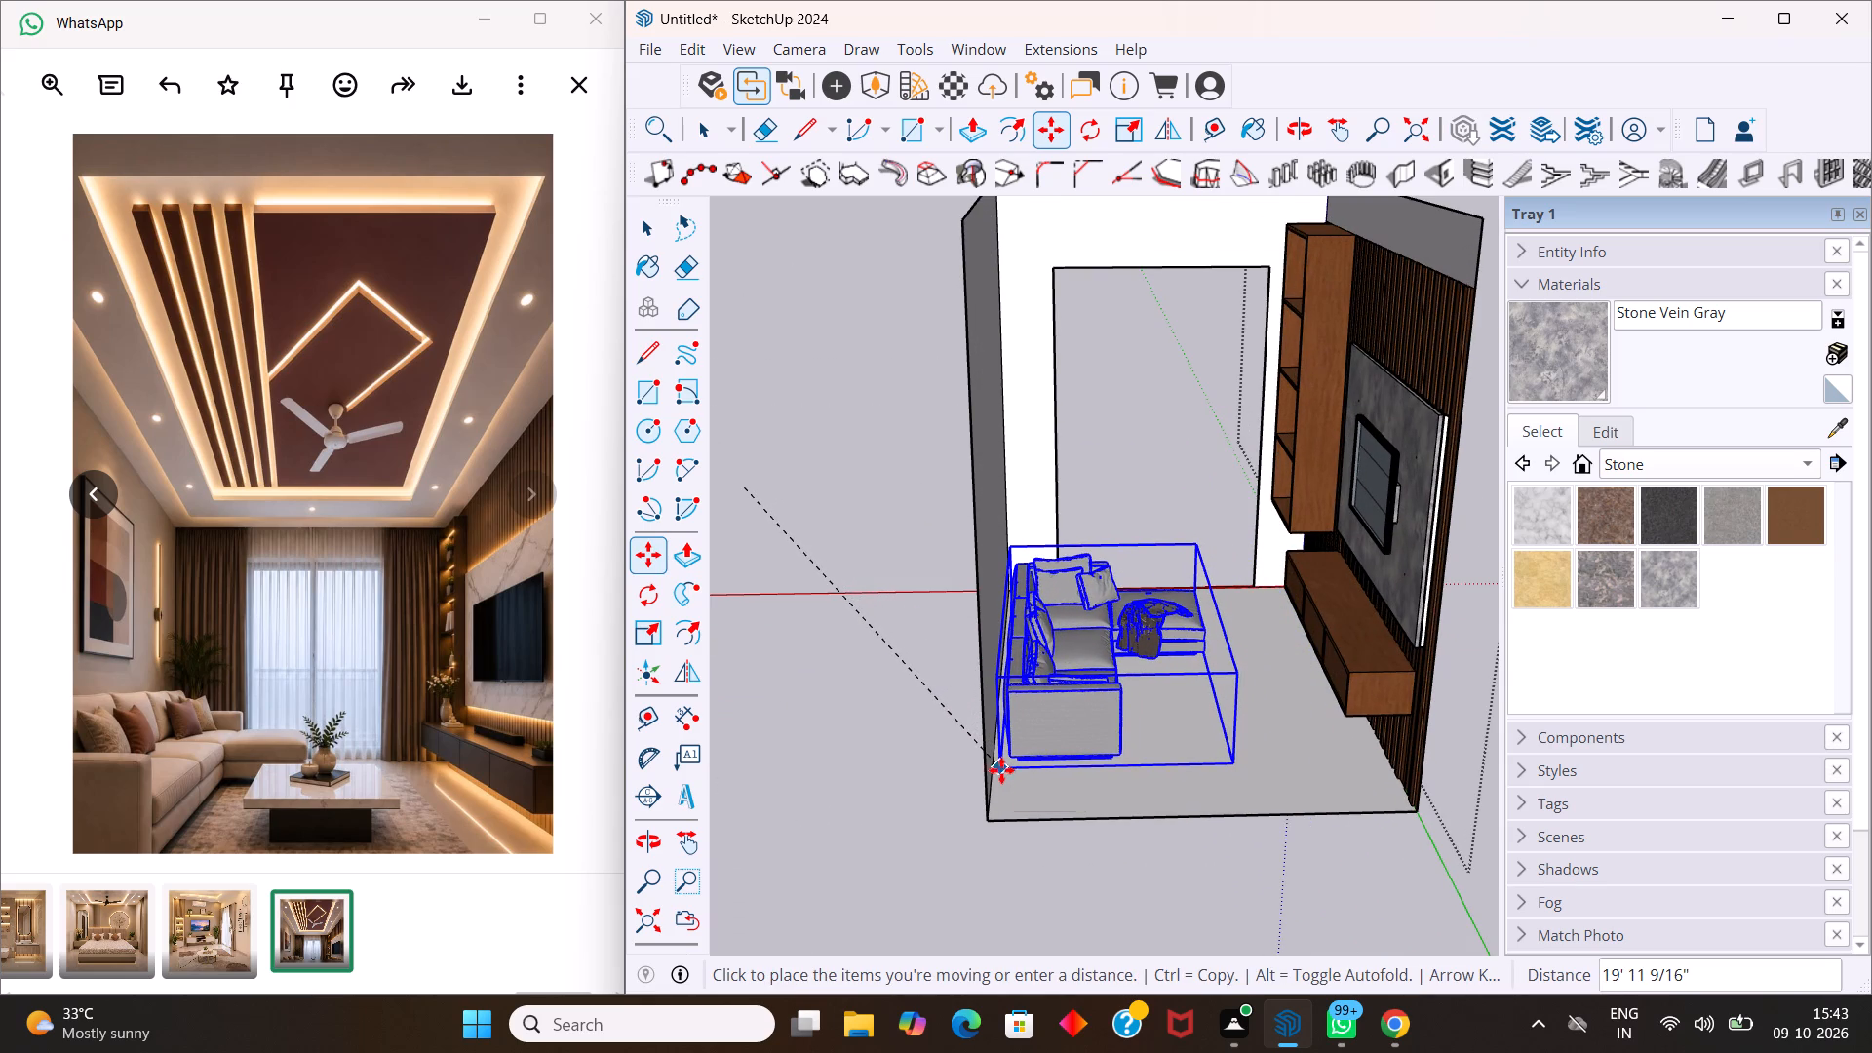
middle_click_drag(1006, 776, 1021, 545)
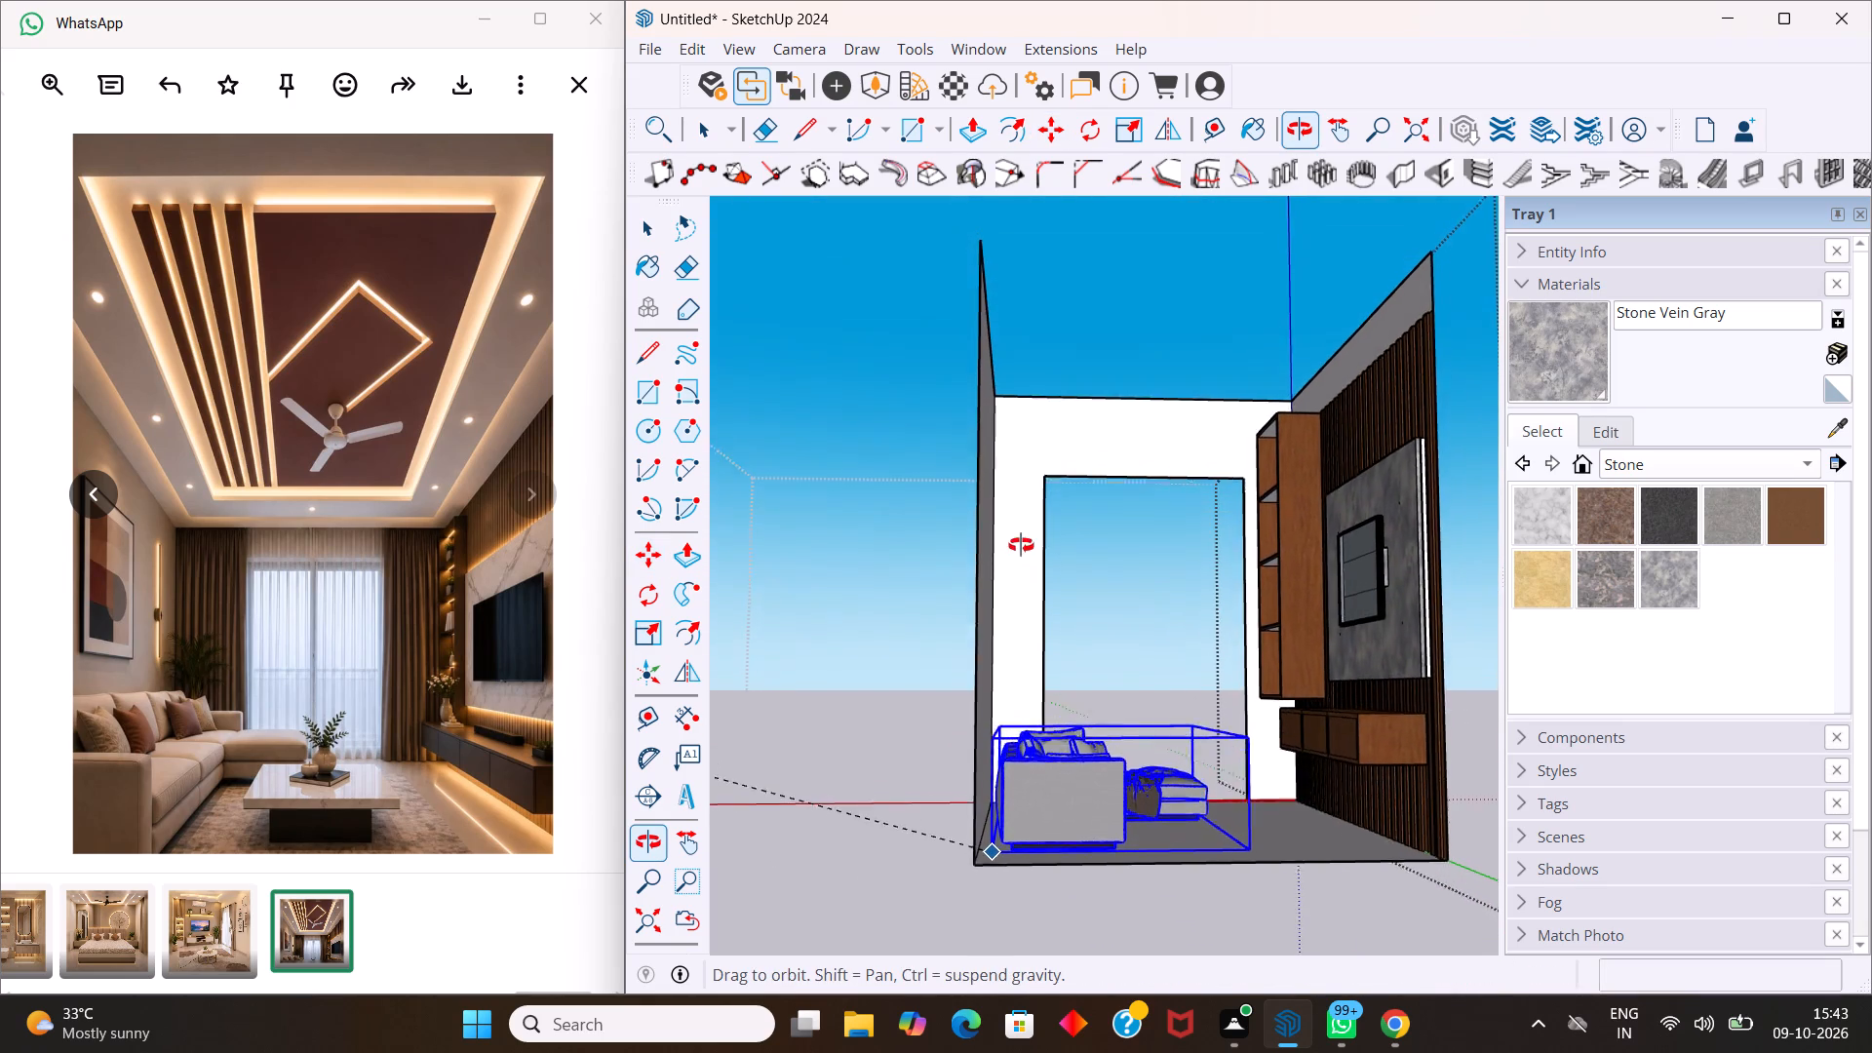
middle_click_drag(1021, 545, 1021, 537)
scroll(1021, 537, "up", 1)
scroll(994, 877, "down", 4)
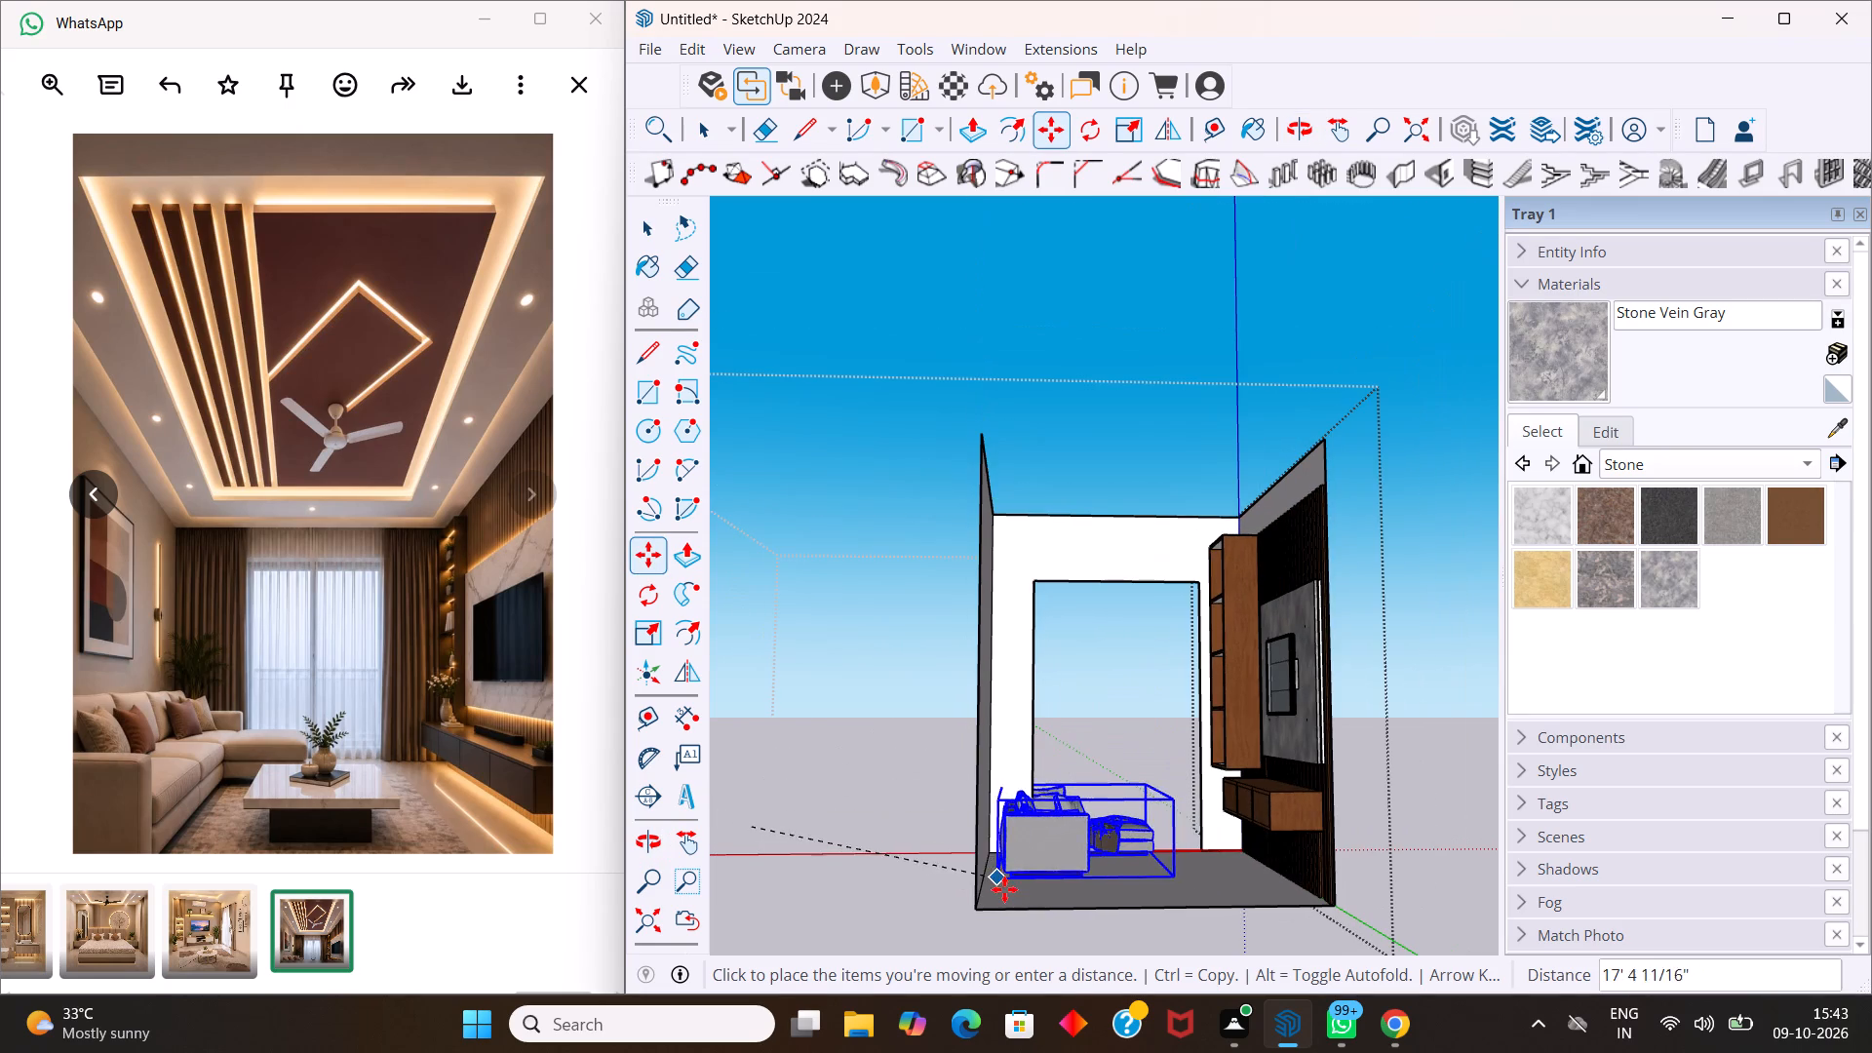
left_click(990, 888)
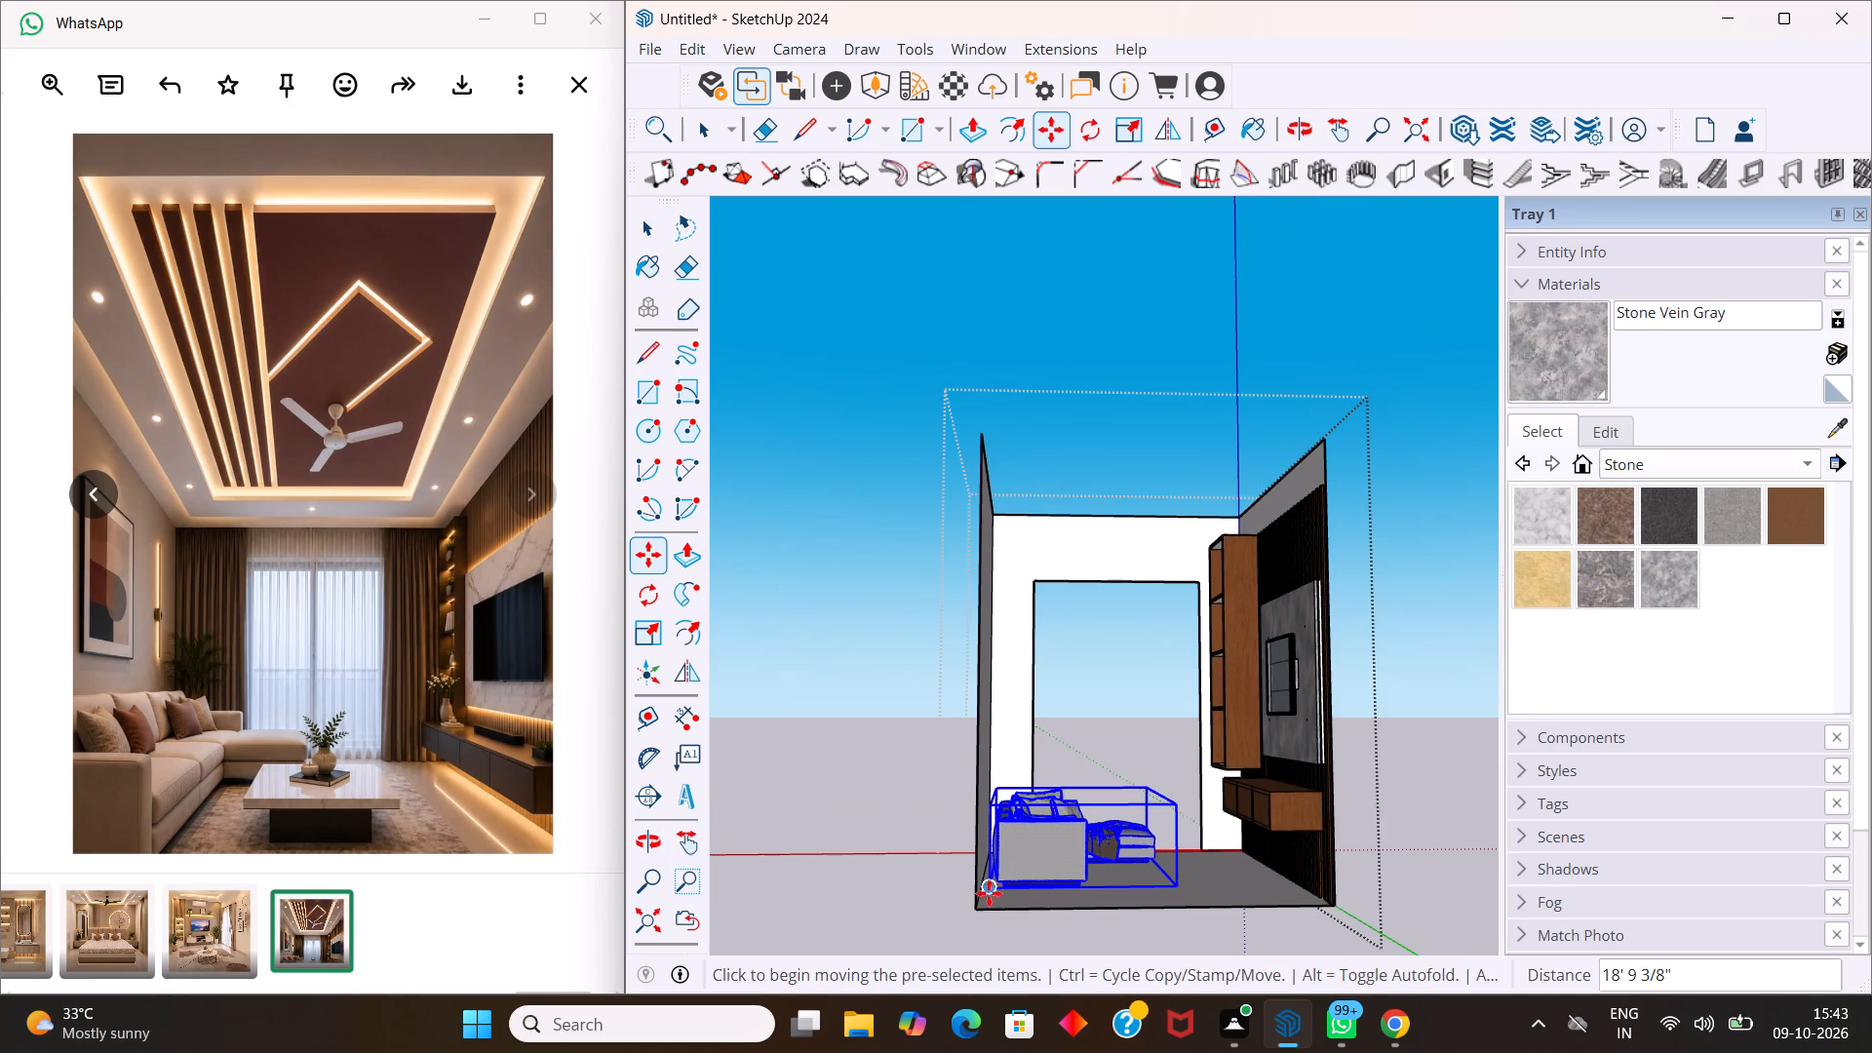
key("space")
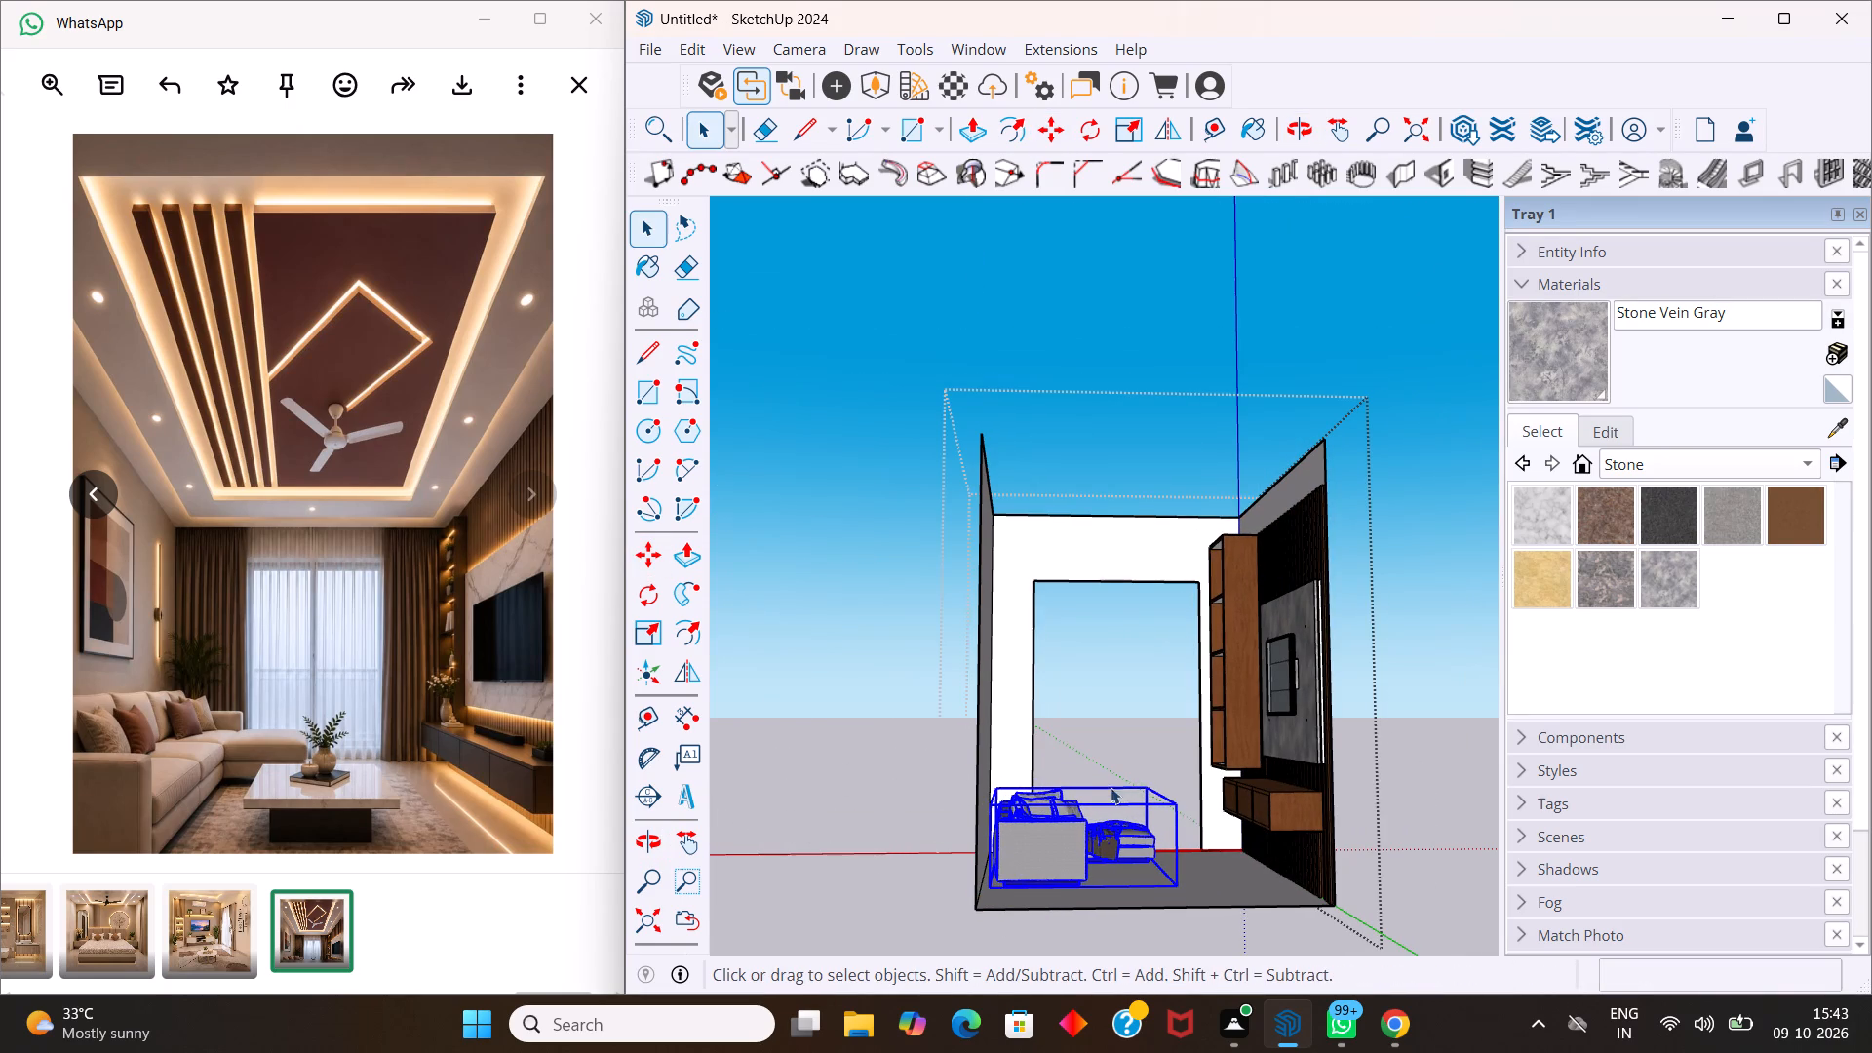
Shift the sofa about 1' along the wall toward the hall's open front, and fine-tune its position on the floor.
key("Escape")
scroll(1106, 777, "down", 5)
middle_click_drag(1106, 782, 1072, 913)
scroll(1131, 794, "up", 2)
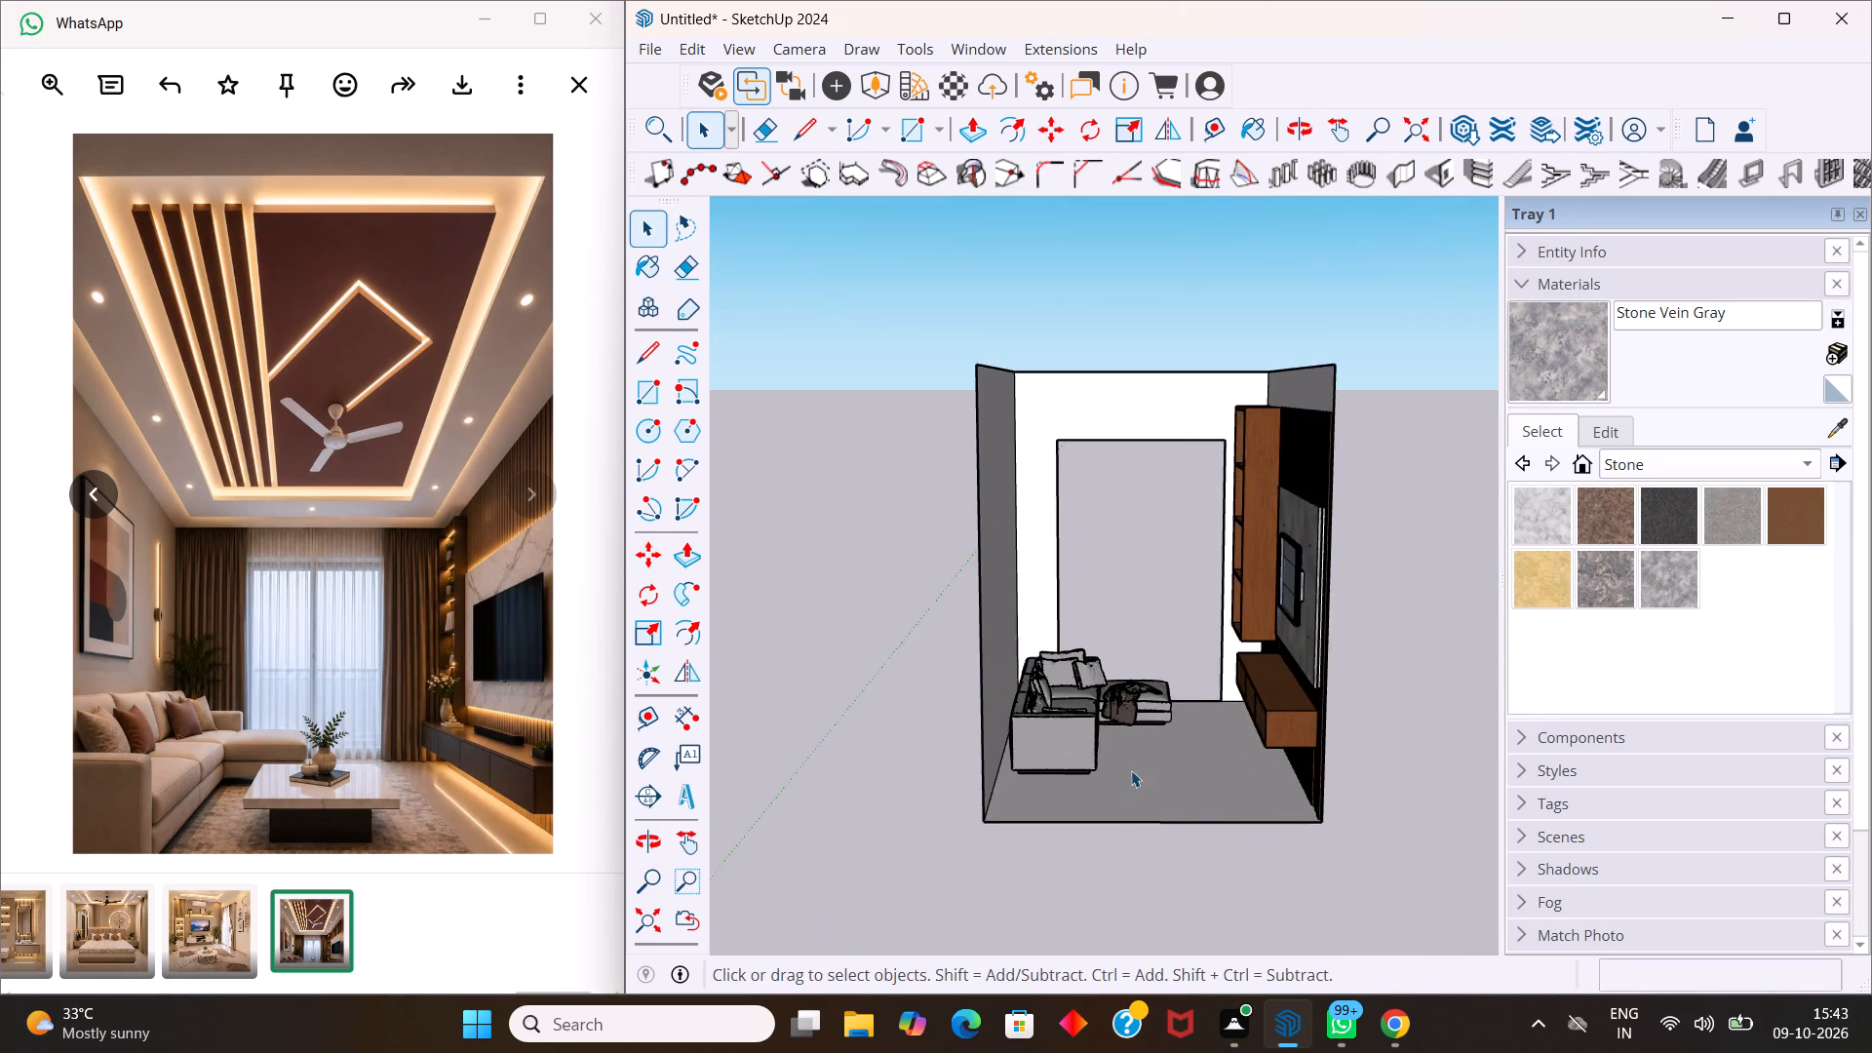
scroll(1131, 770, "up", 3)
middle_click_drag(1131, 755, 1116, 873)
left_click(1062, 733)
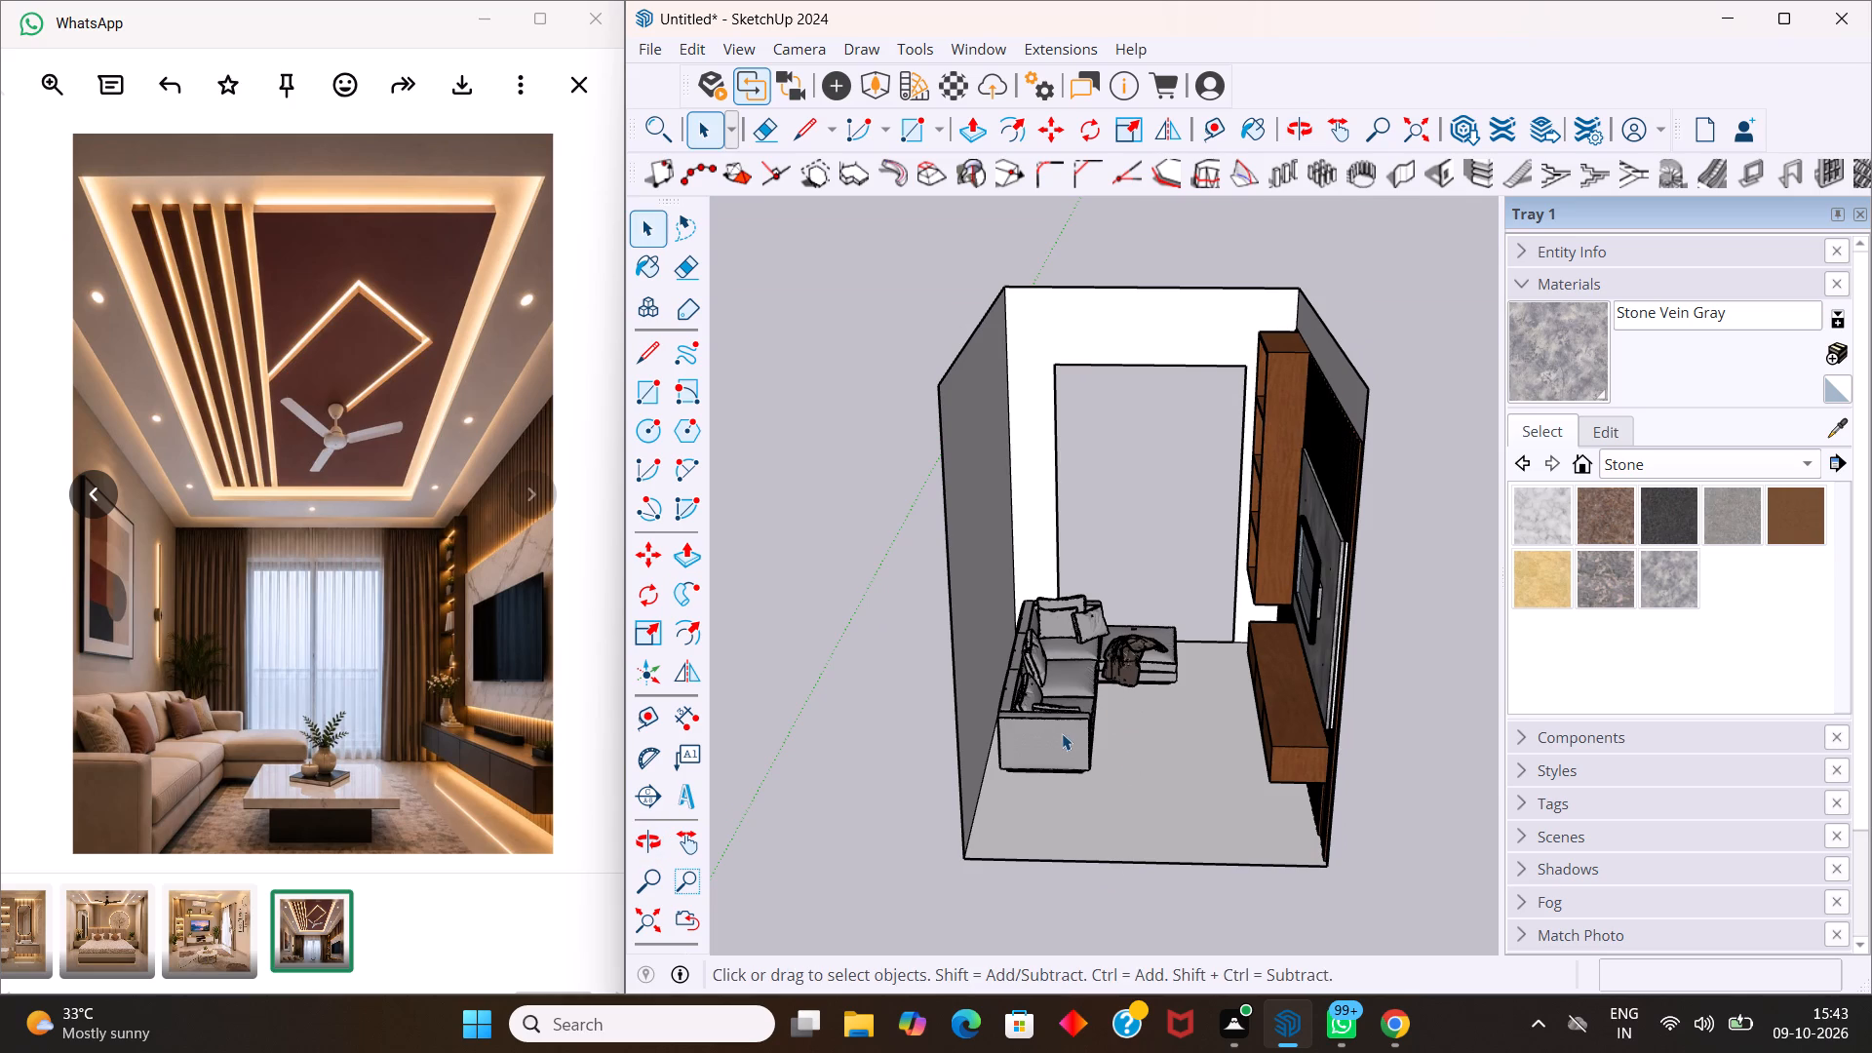
scroll(1062, 766, "down", 5)
left_click(1328, 808)
double_click(1177, 782)
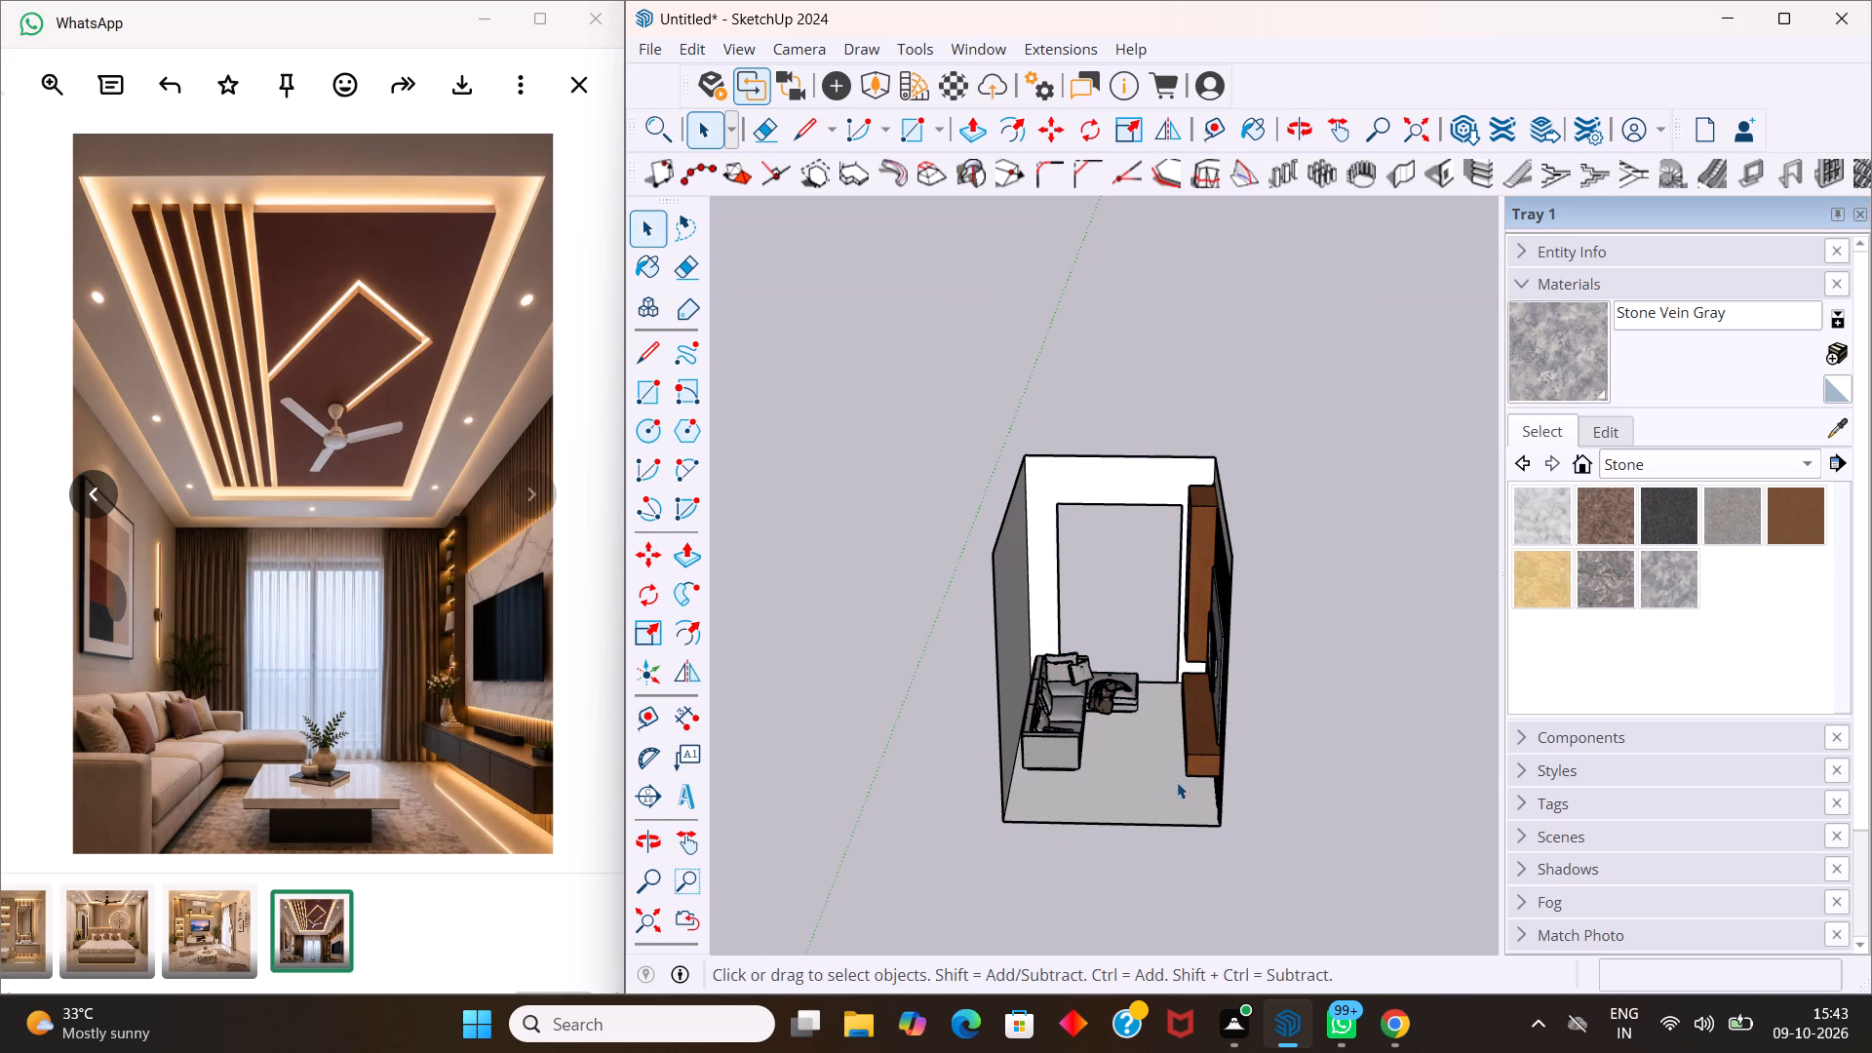
left_click(1065, 760)
key("m")
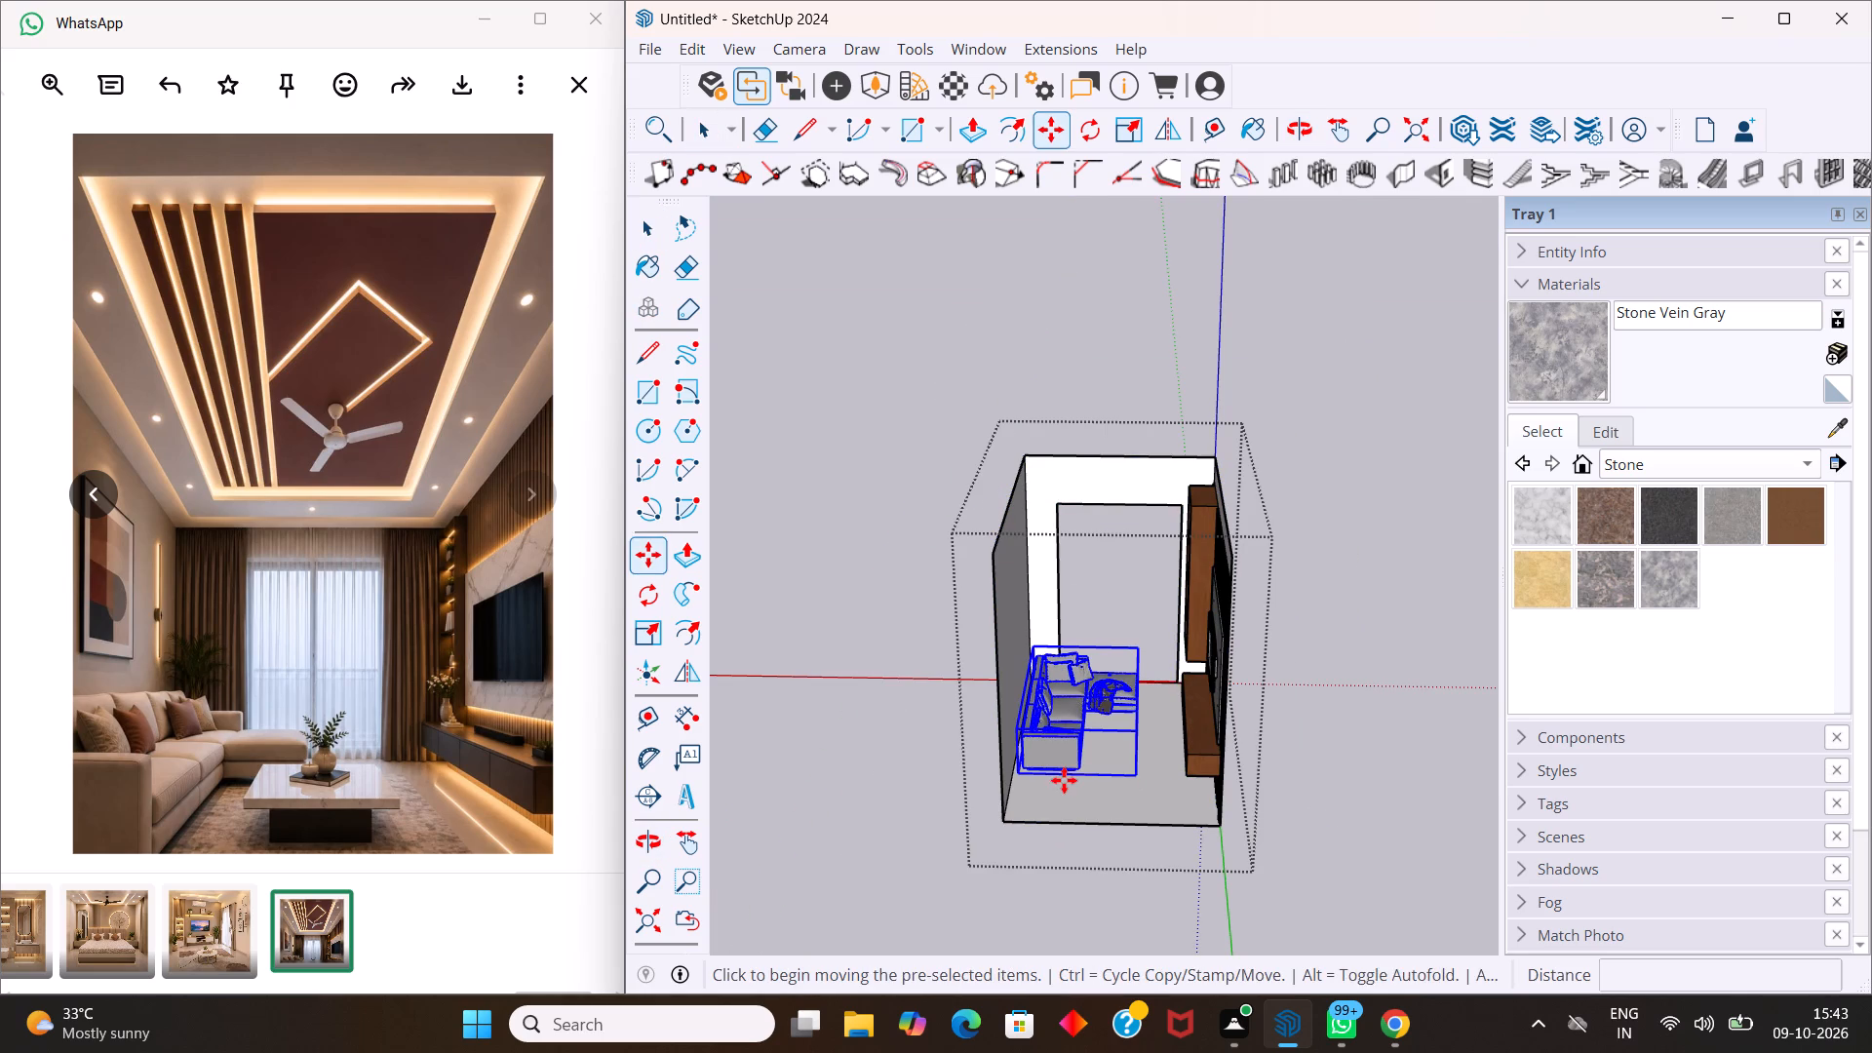
left_click(1064, 781)
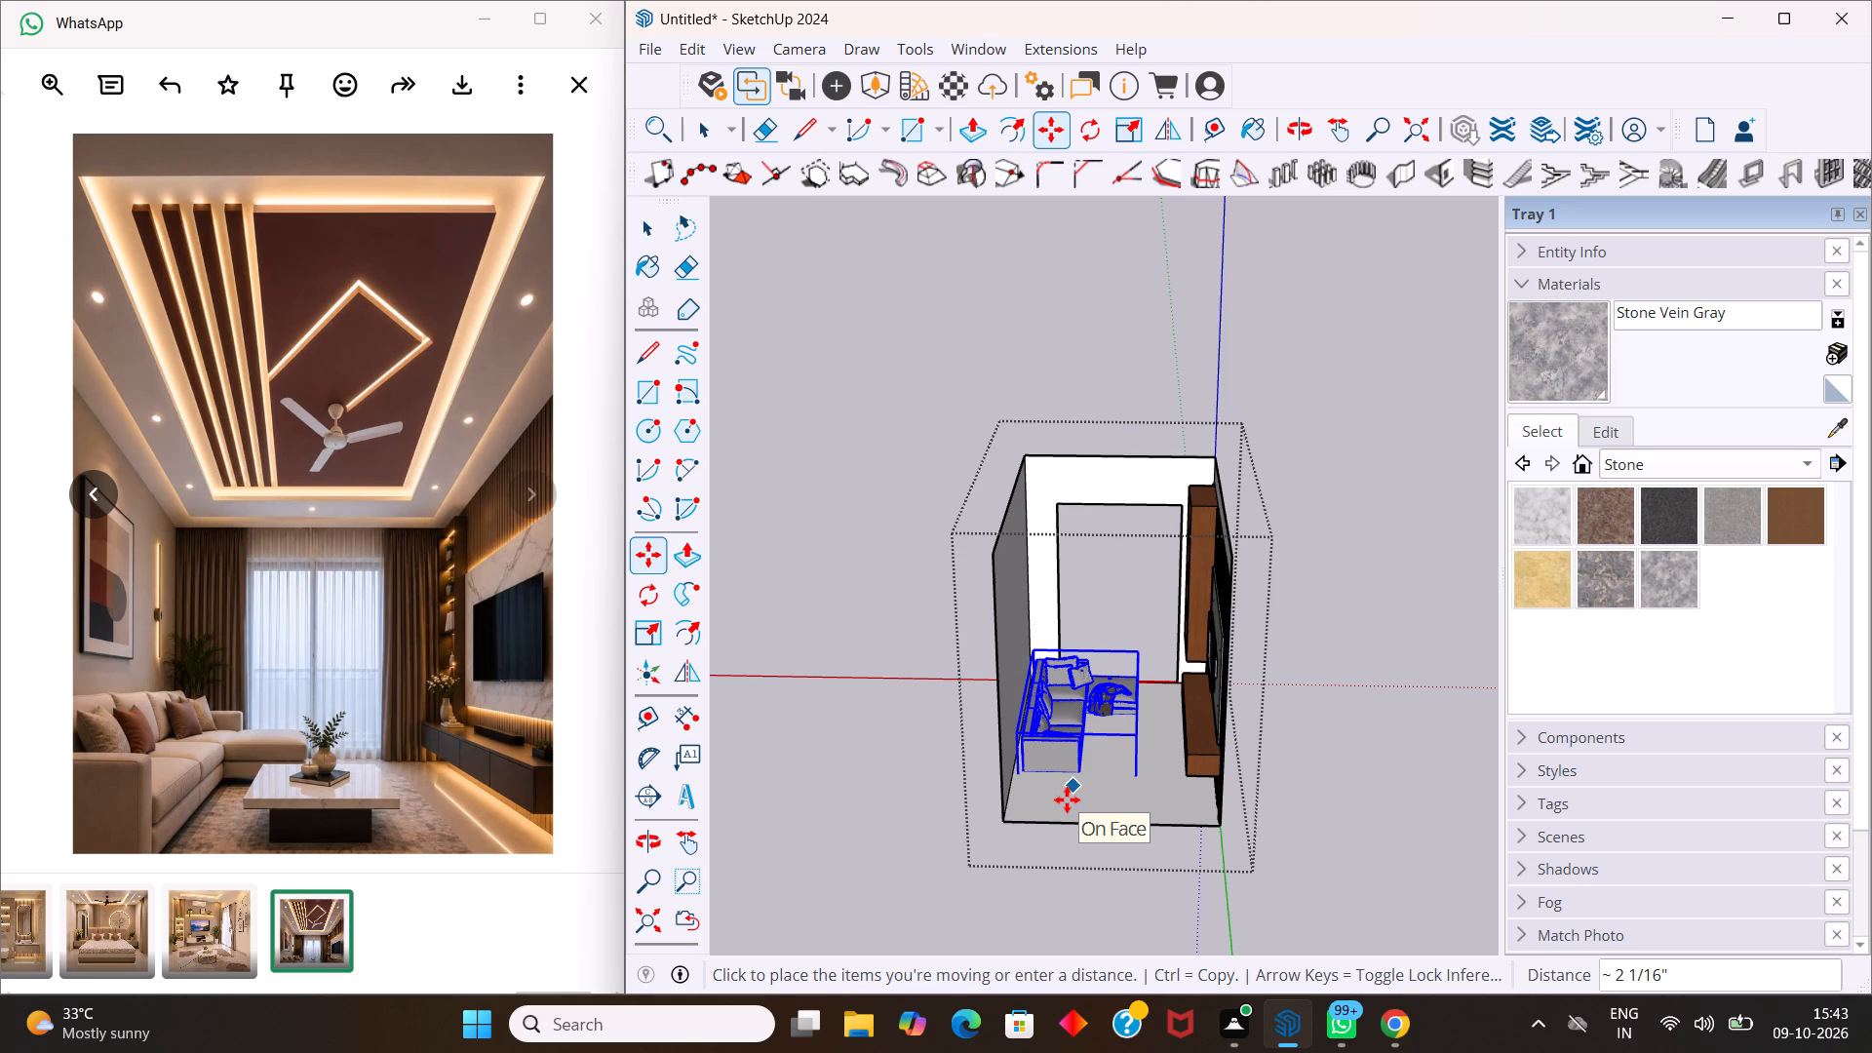
key("m")
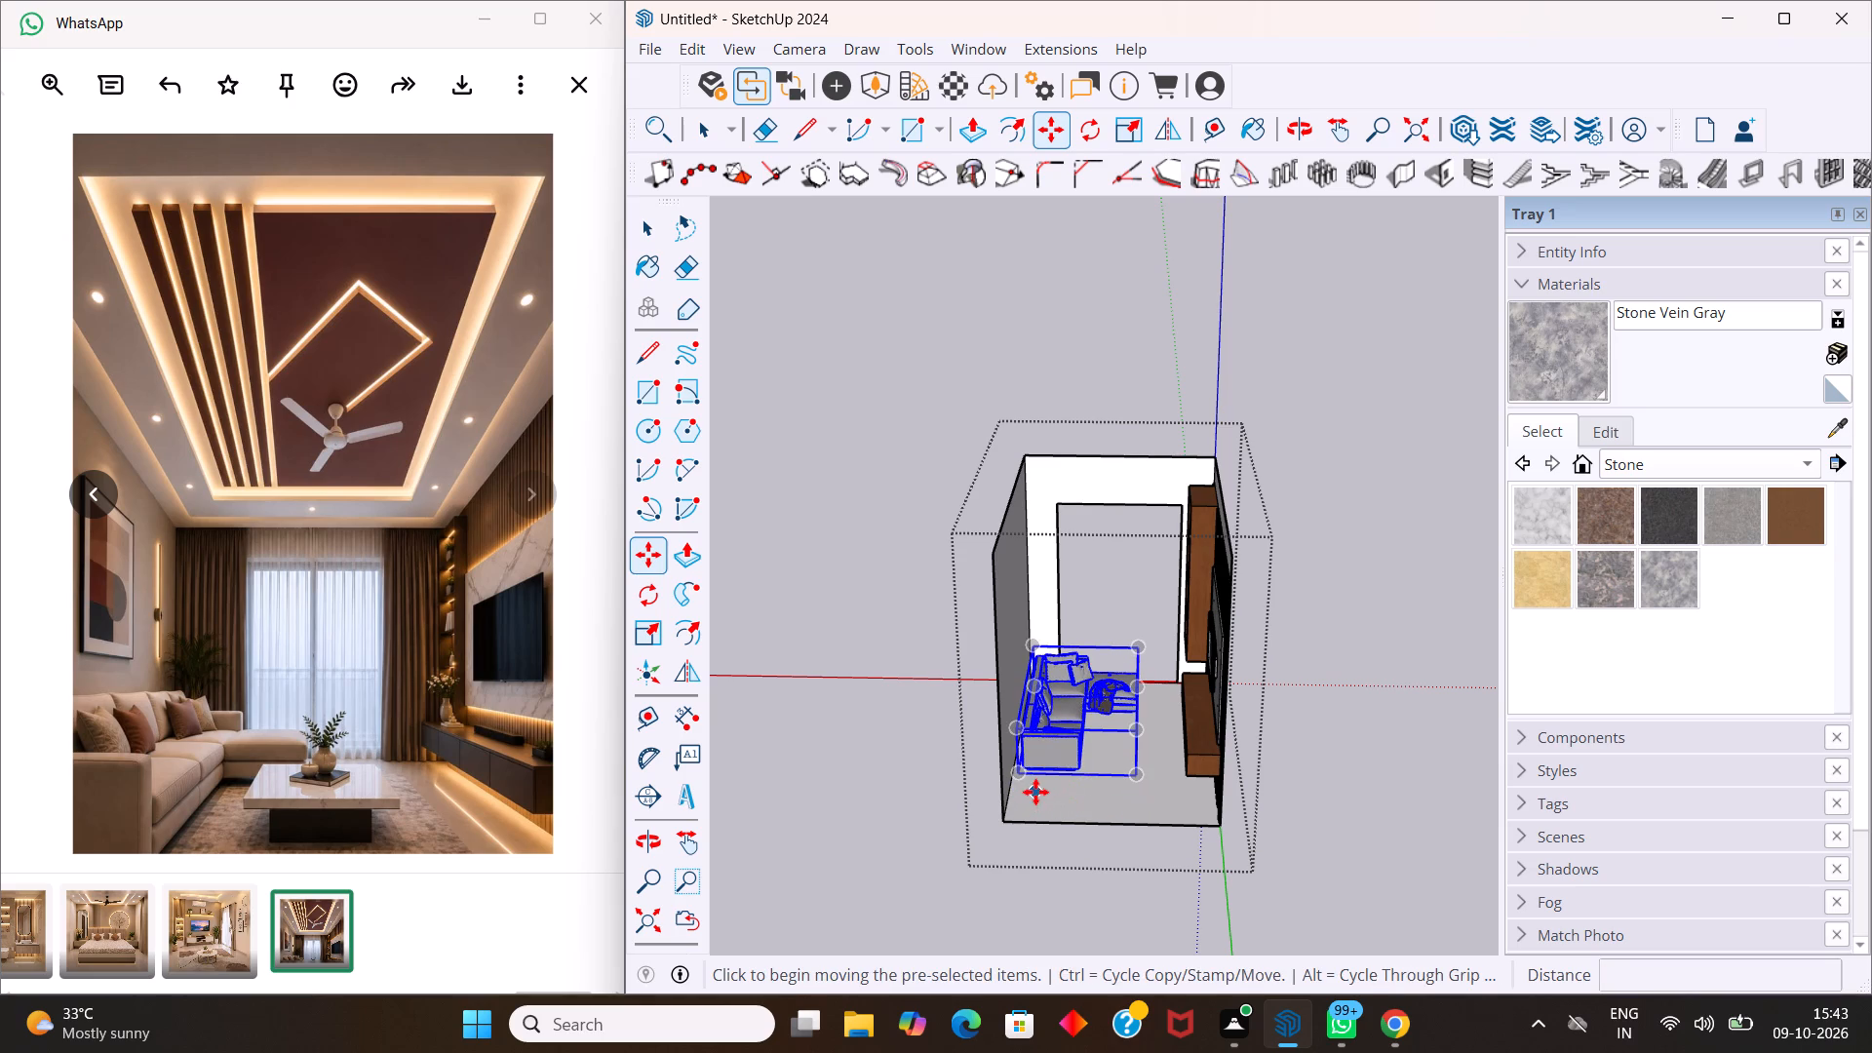
left_click_drag(1014, 773, 1013, 791)
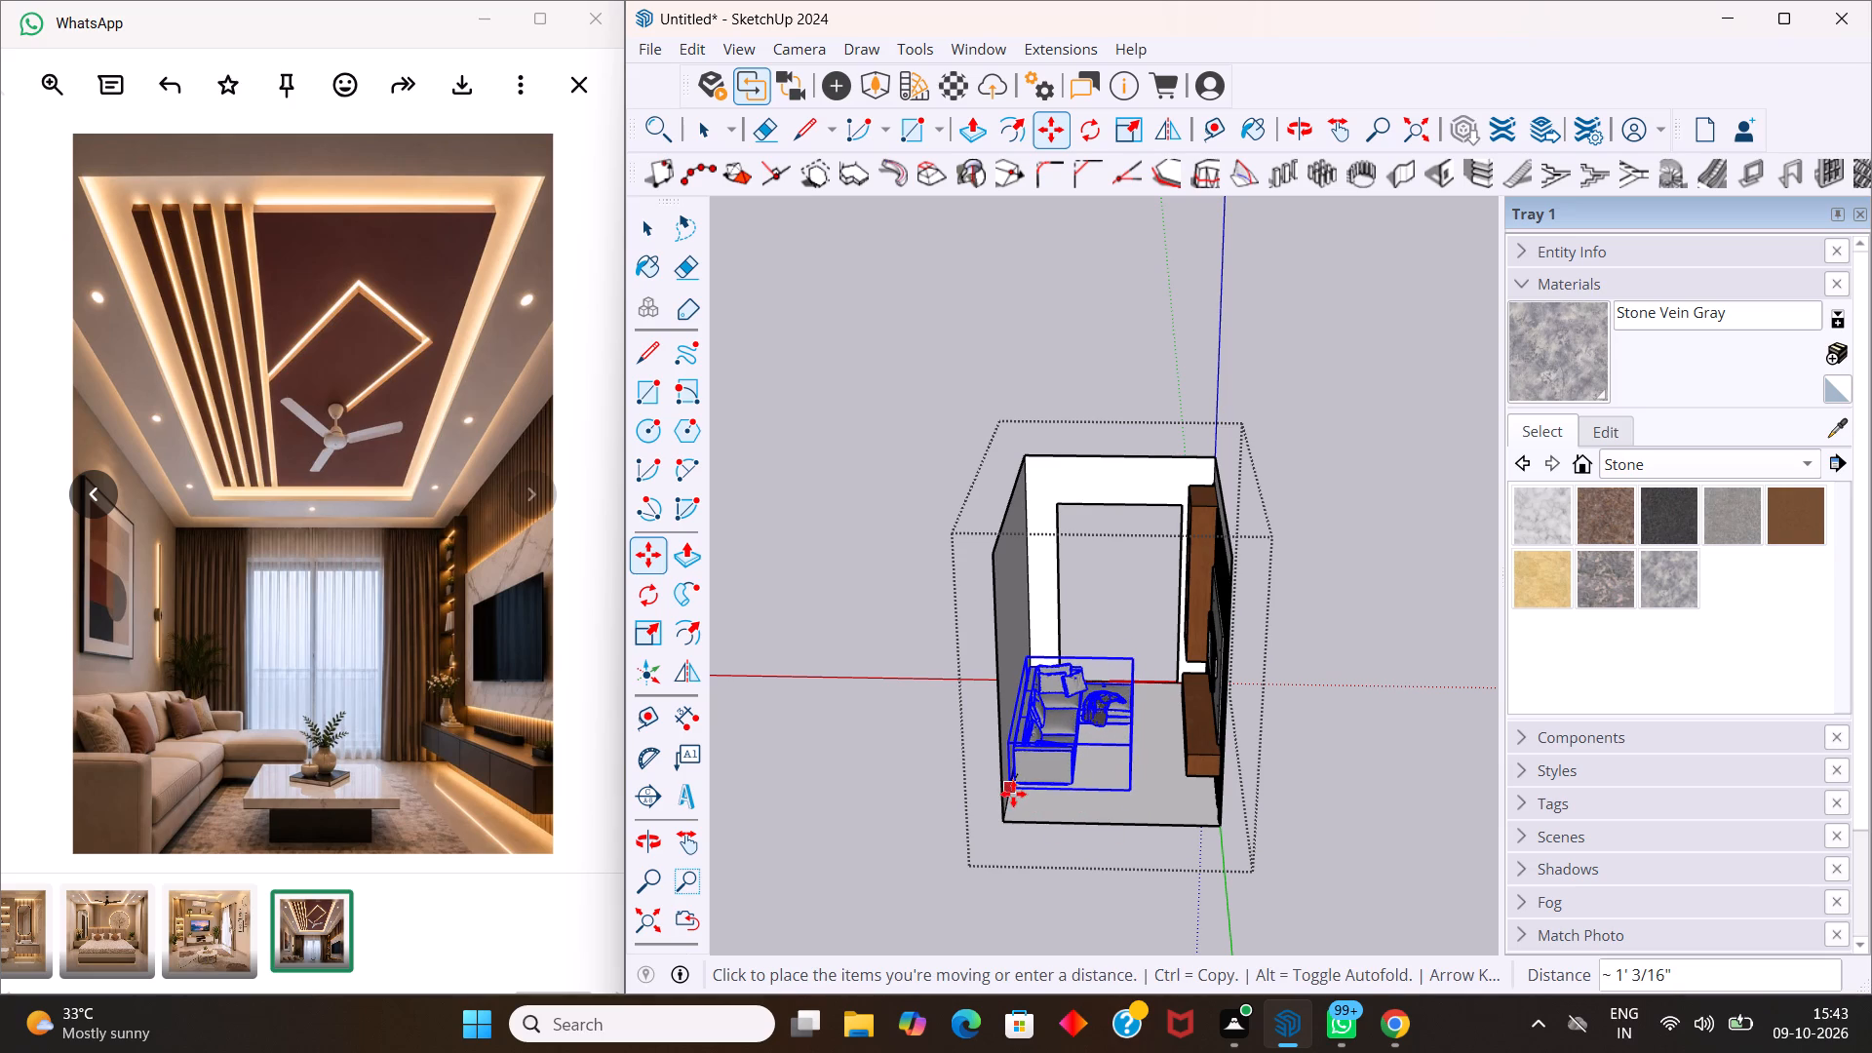
left_click(1033, 799)
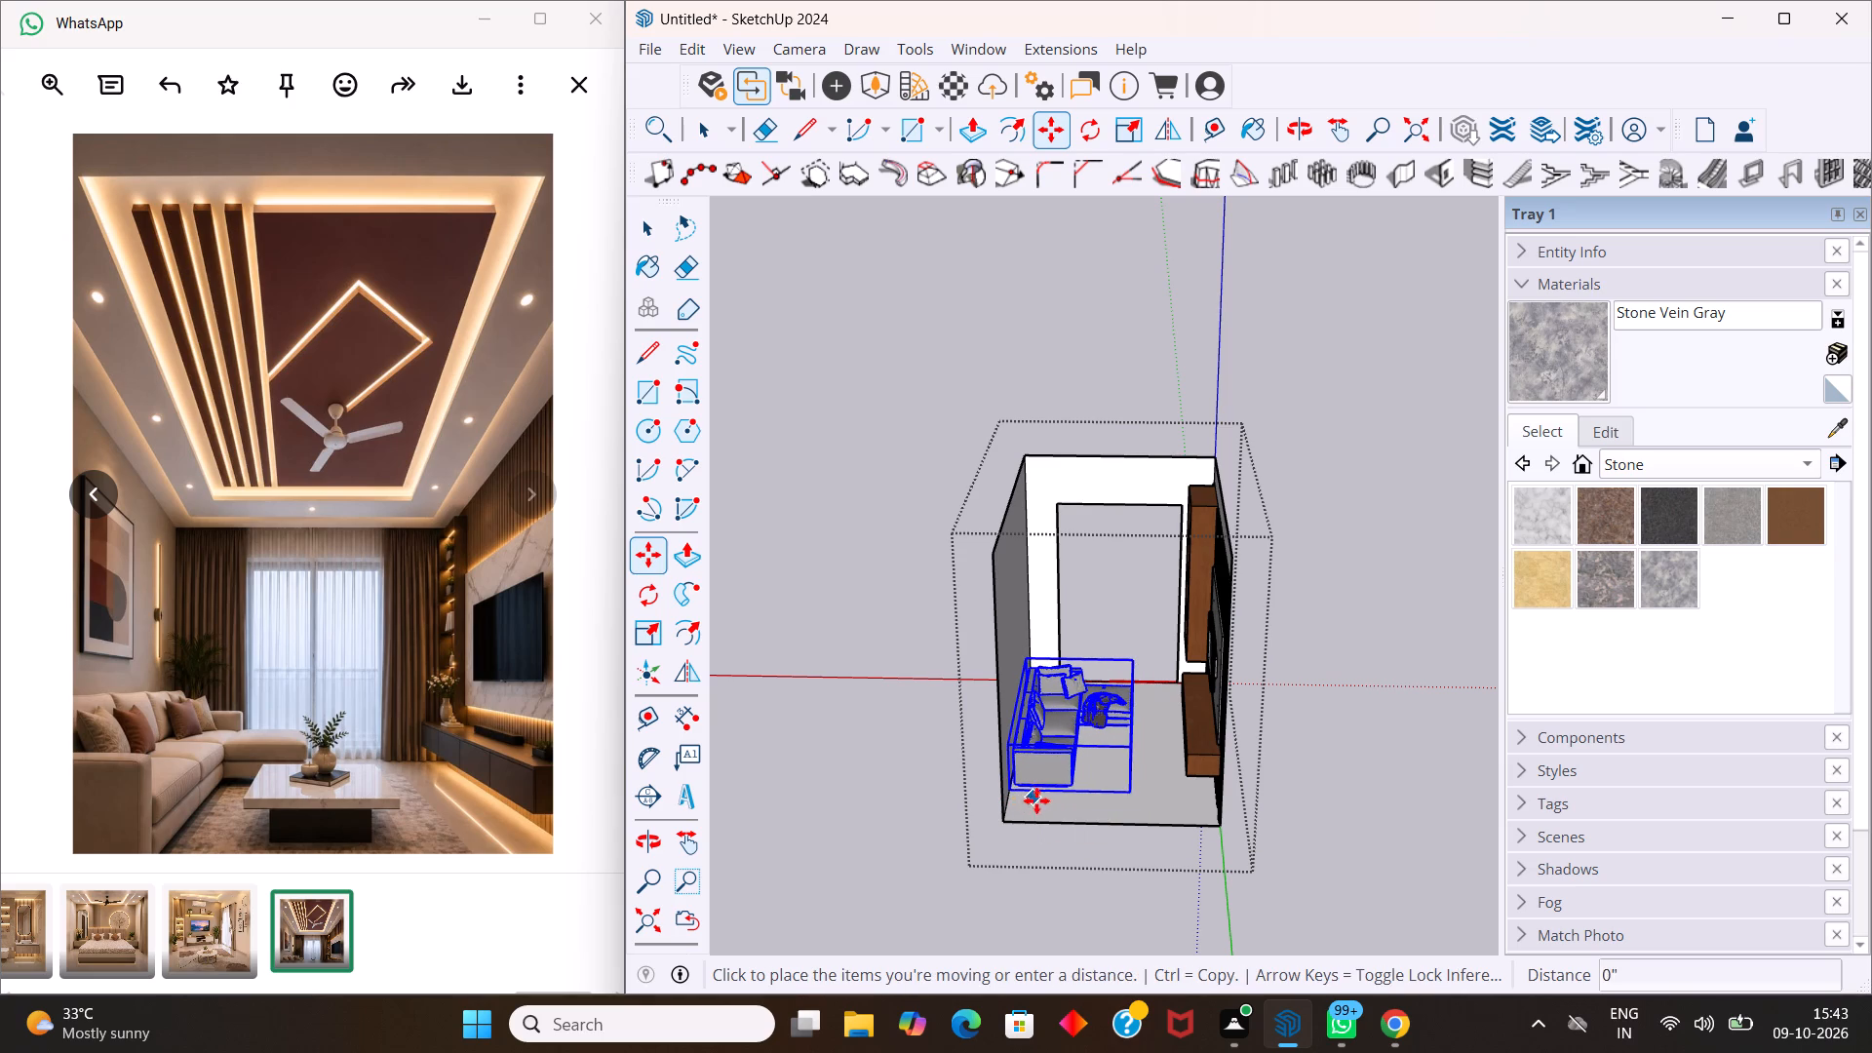
scroll(1055, 791, "up", 4)
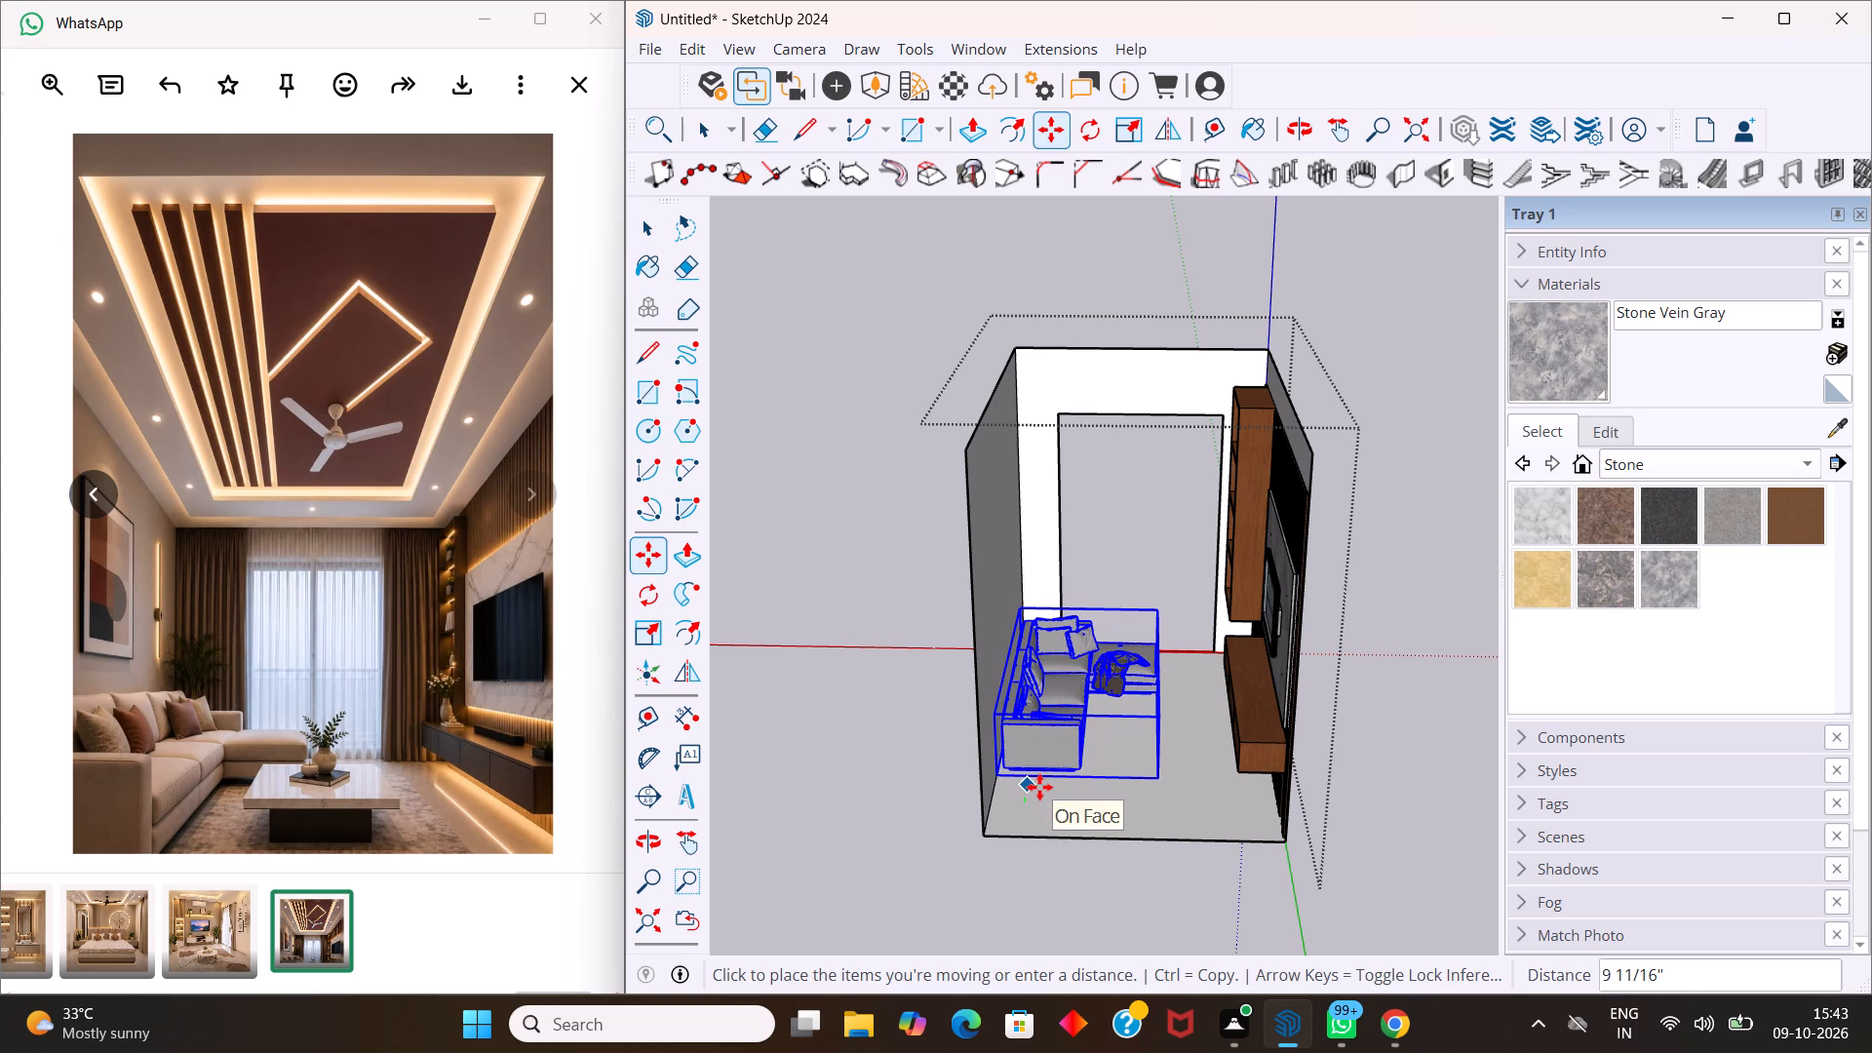
scroll(1045, 787, "up", 3)
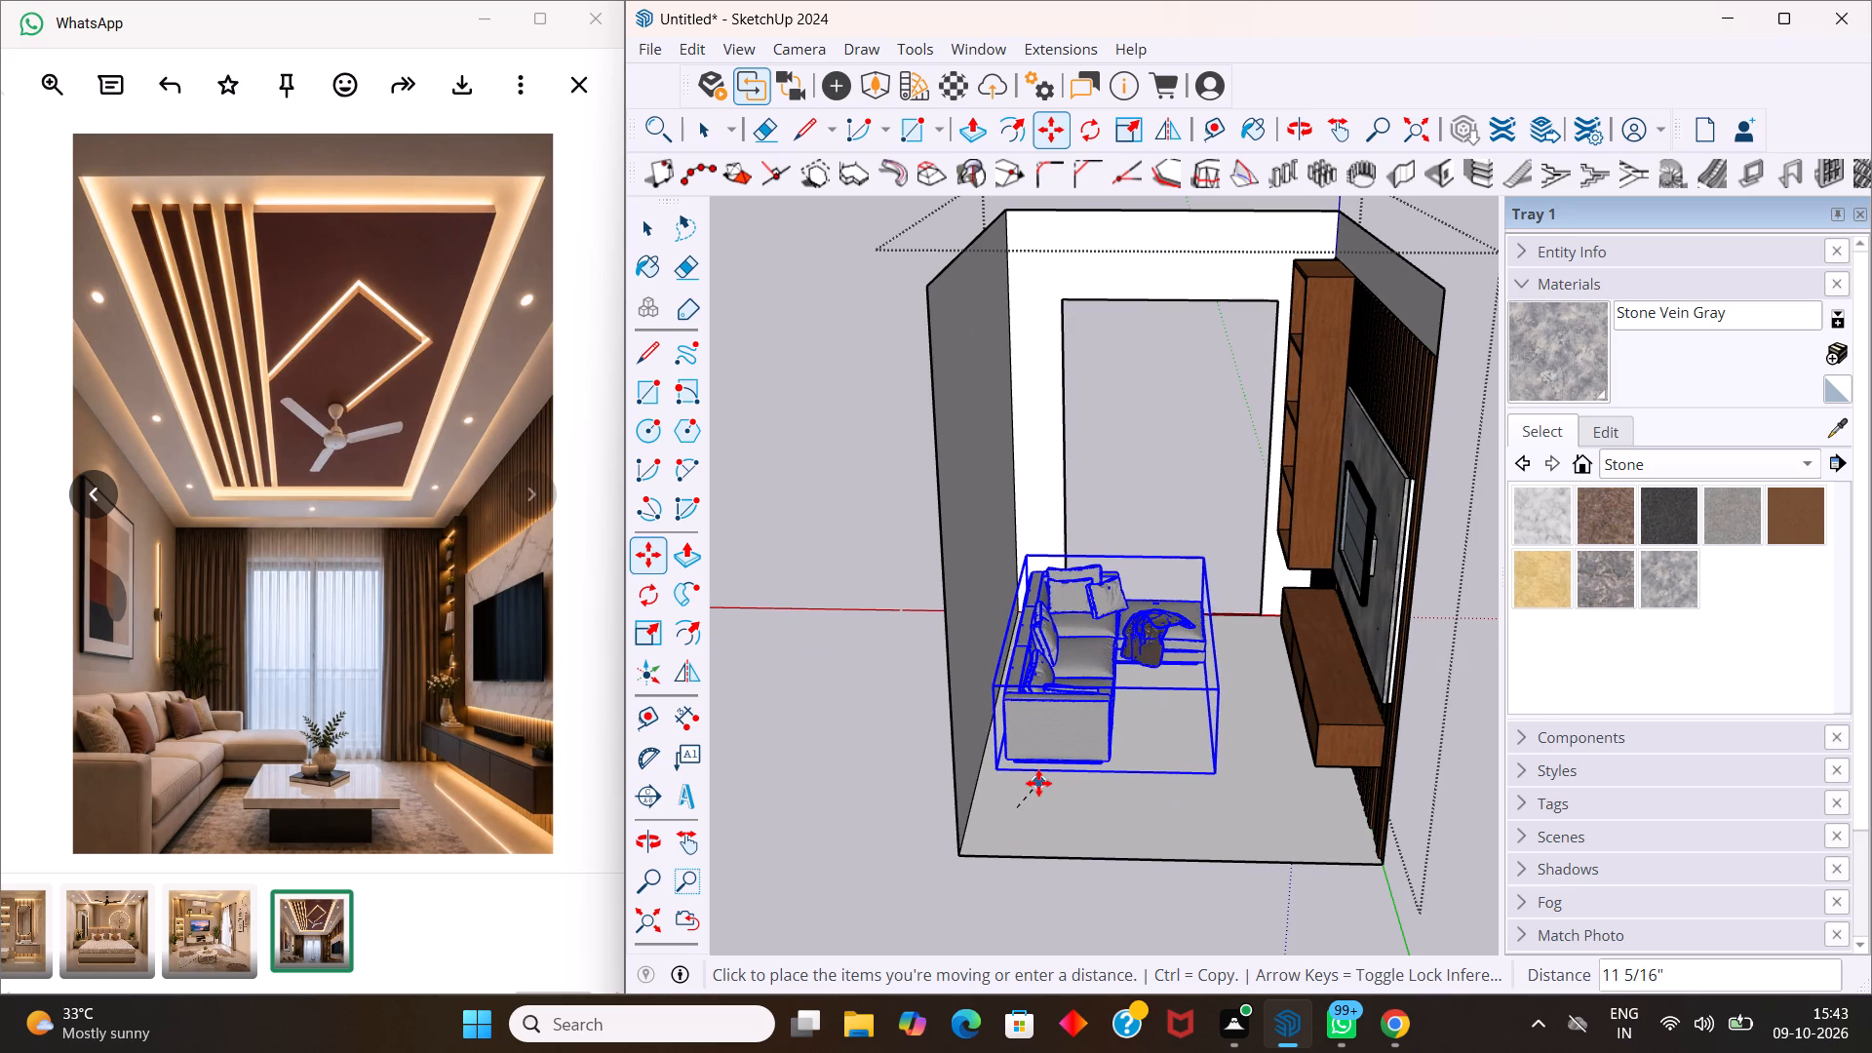
left_click(1033, 783)
key("Escape")
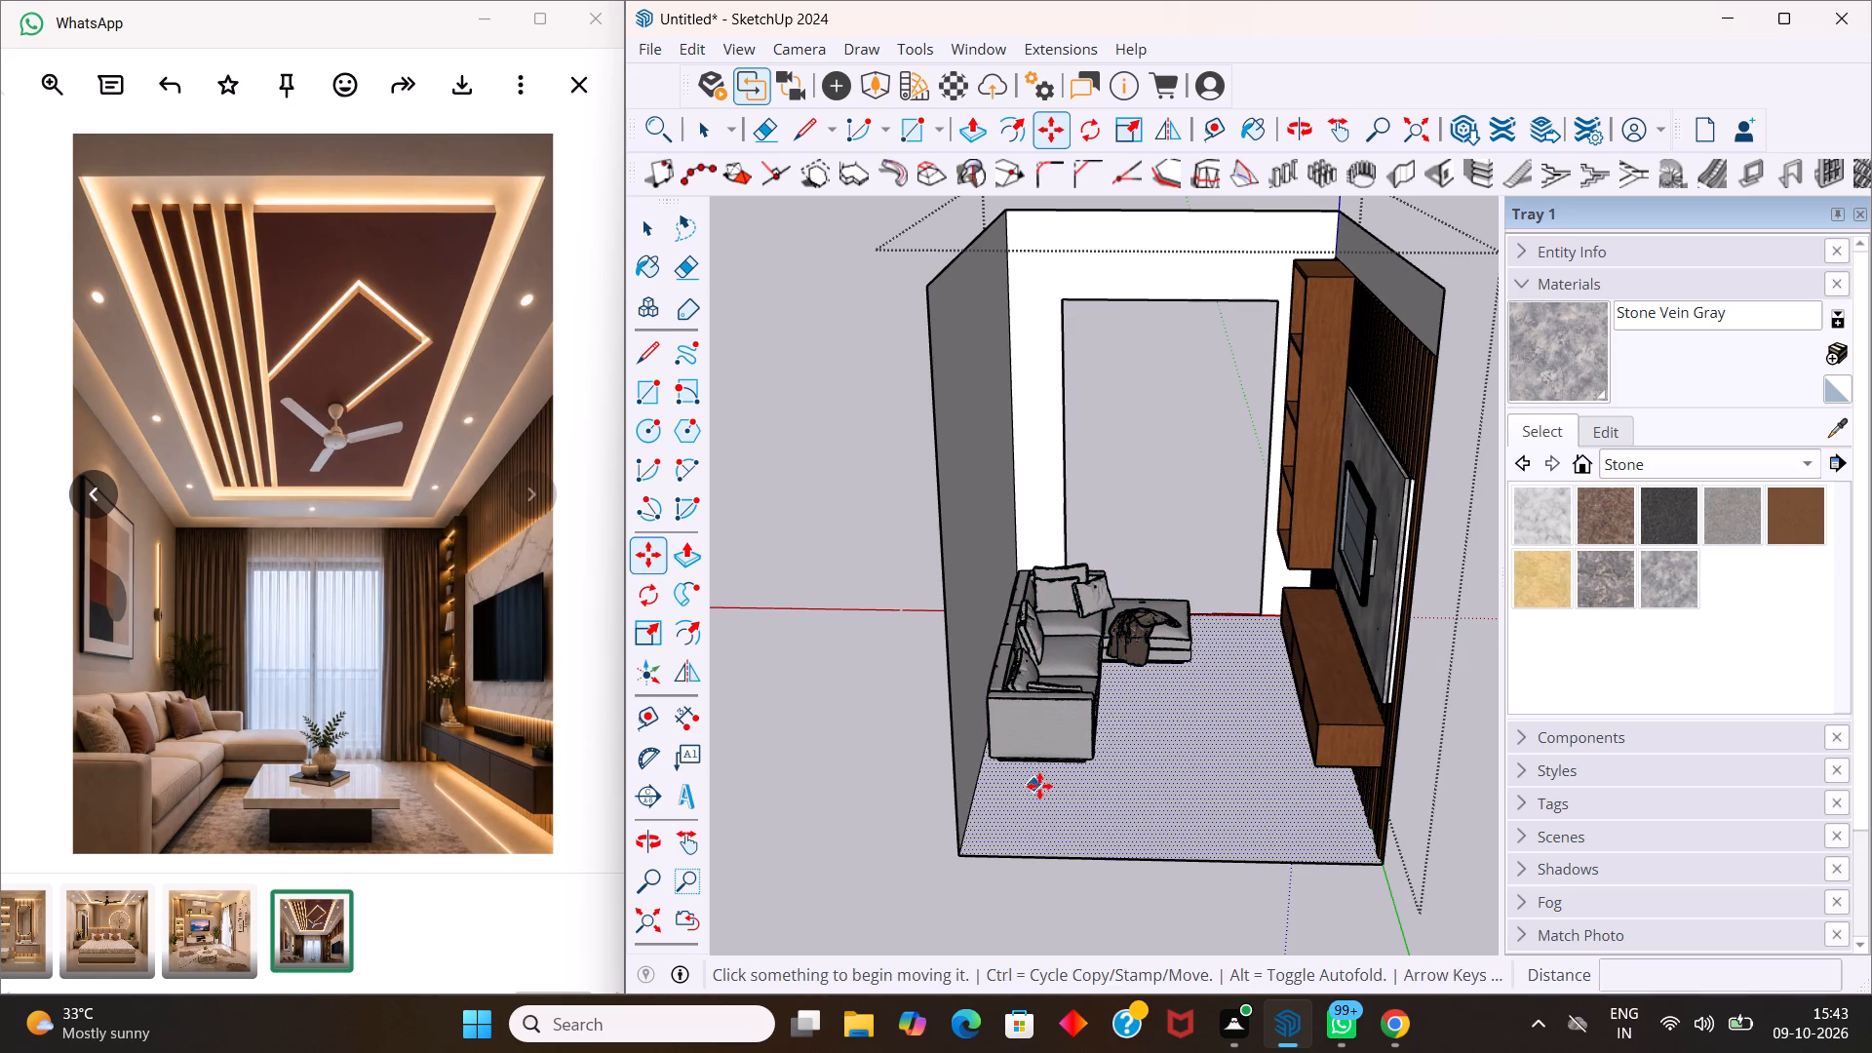
Move the sofa by its base corner about 10 3/16" closer to the hall's open front, along the wall opposite the TV.
middle_click_drag(1090, 787, 1068, 906)
scroll(1096, 804, "down", 5)
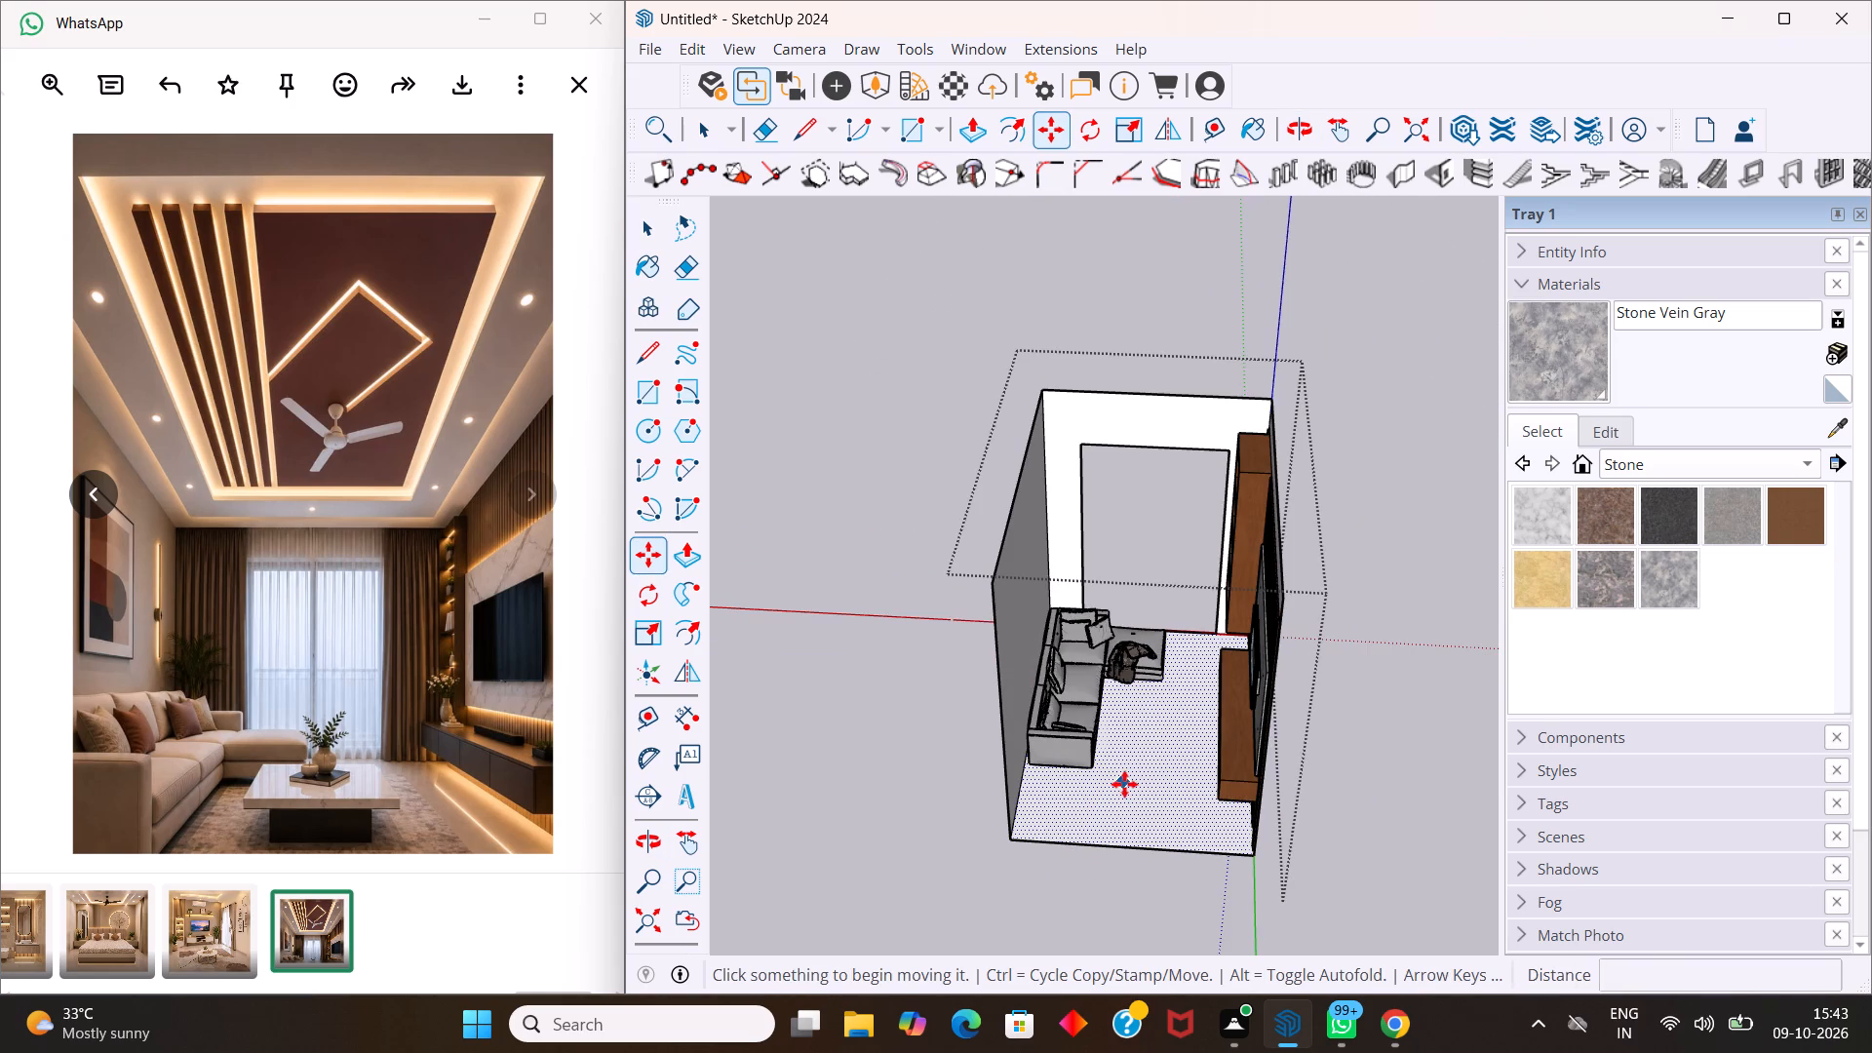
key("space")
left_click(1084, 710)
middle_click_drag(1086, 777, 1096, 760)
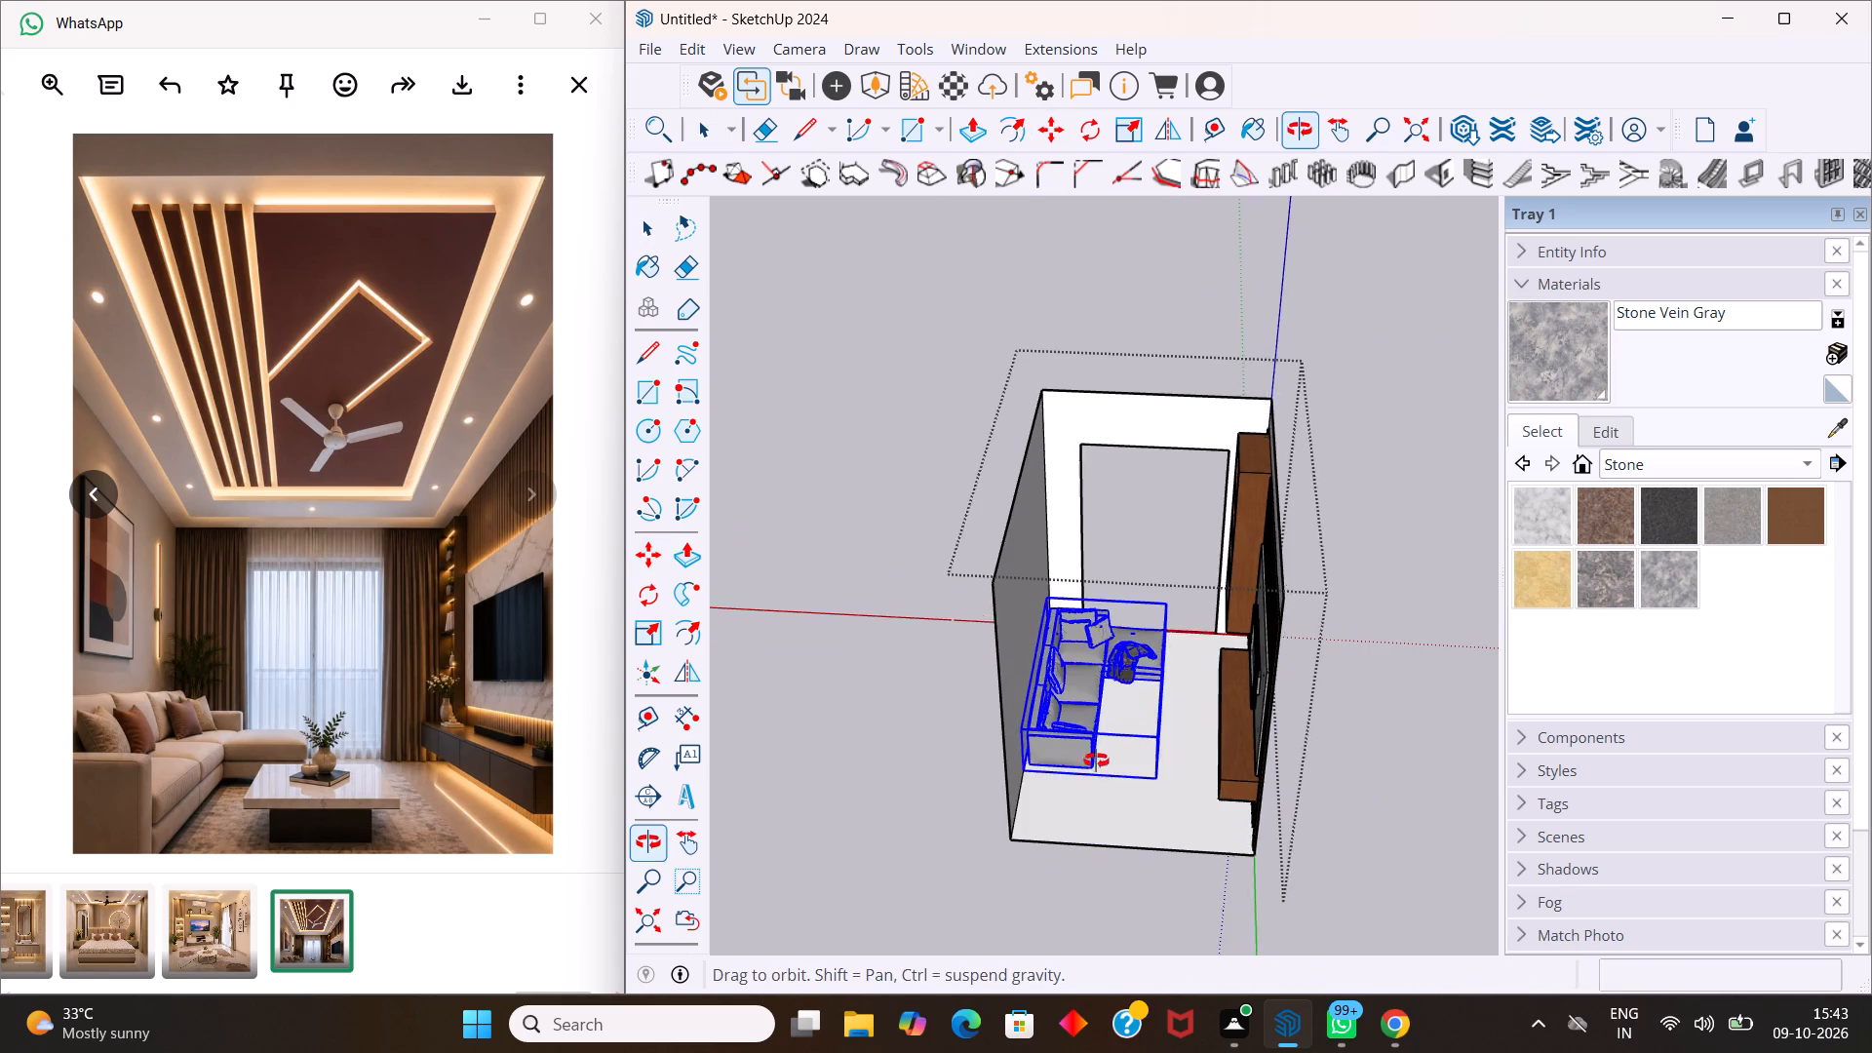
middle_click_drag(1096, 760, 1164, 481)
middle_click_drag(1185, 709, 1109, 625)
scroll(1085, 750, "up", 8)
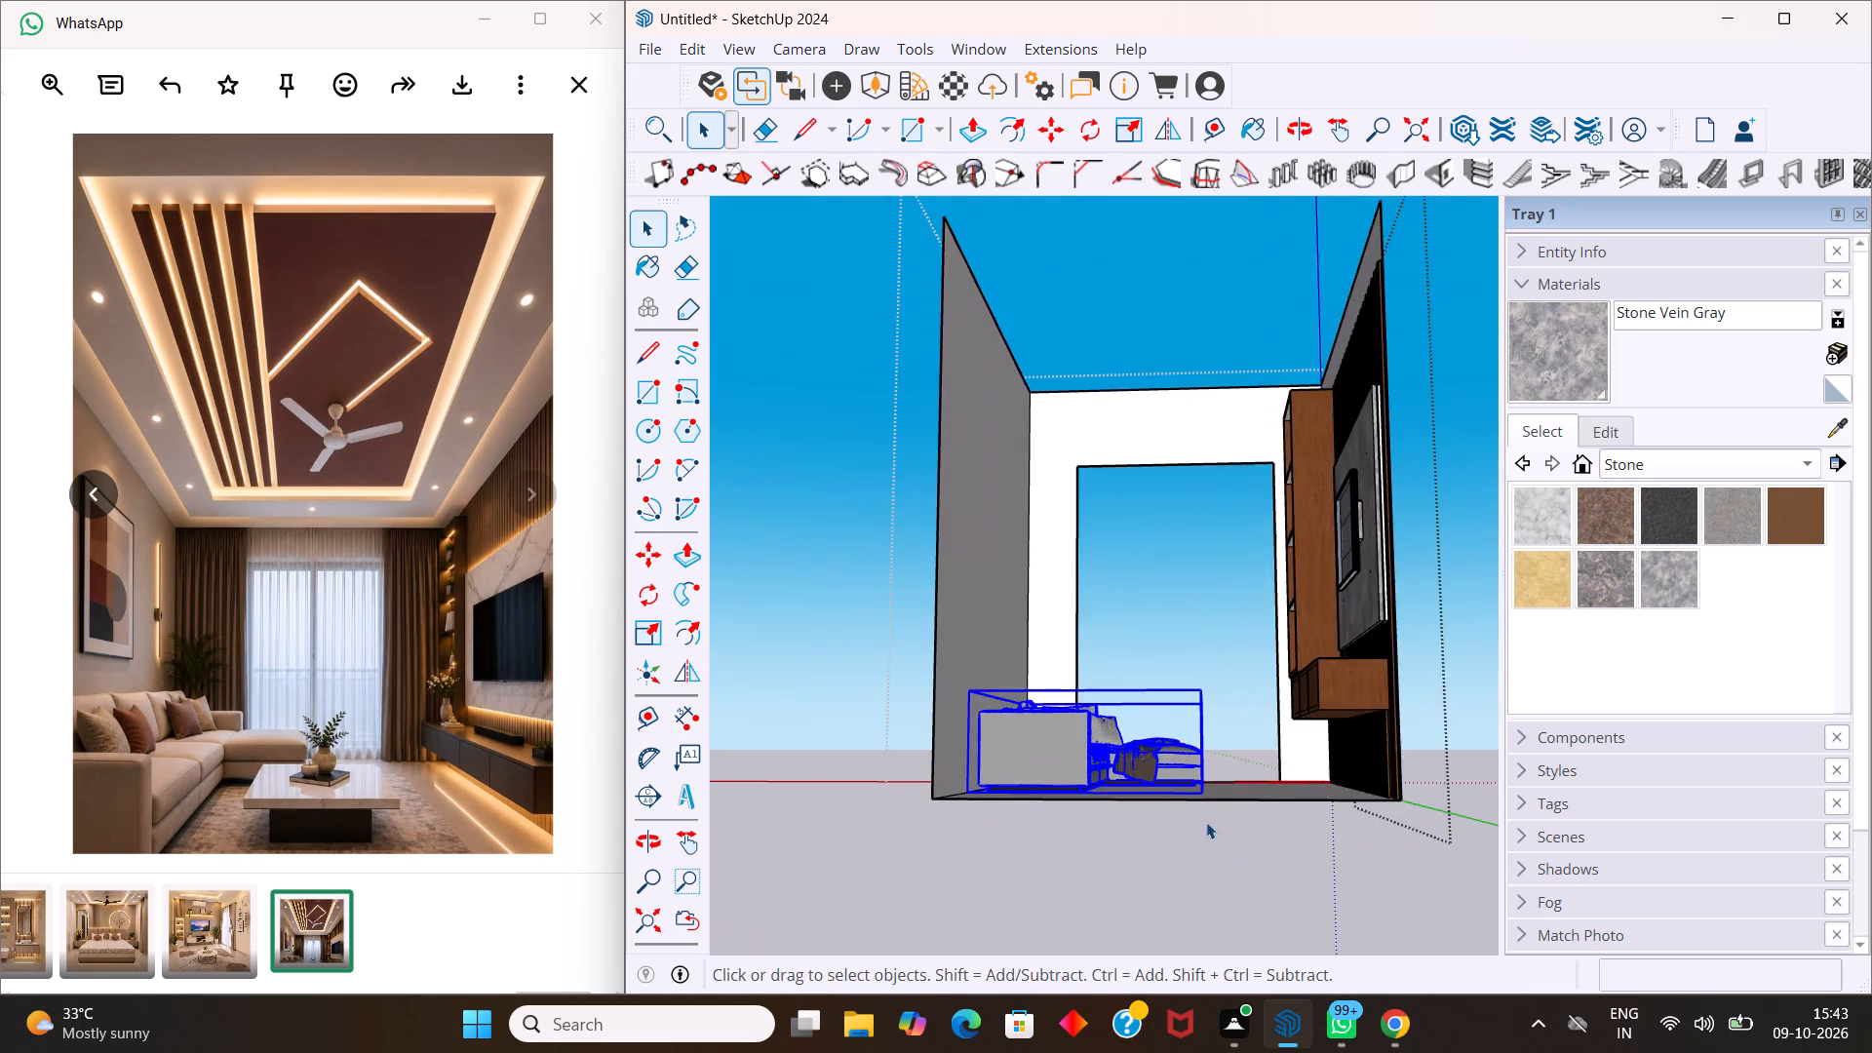
scroll(1206, 822, "up", 3)
middle_click_drag(1178, 799, 1161, 942)
key("m")
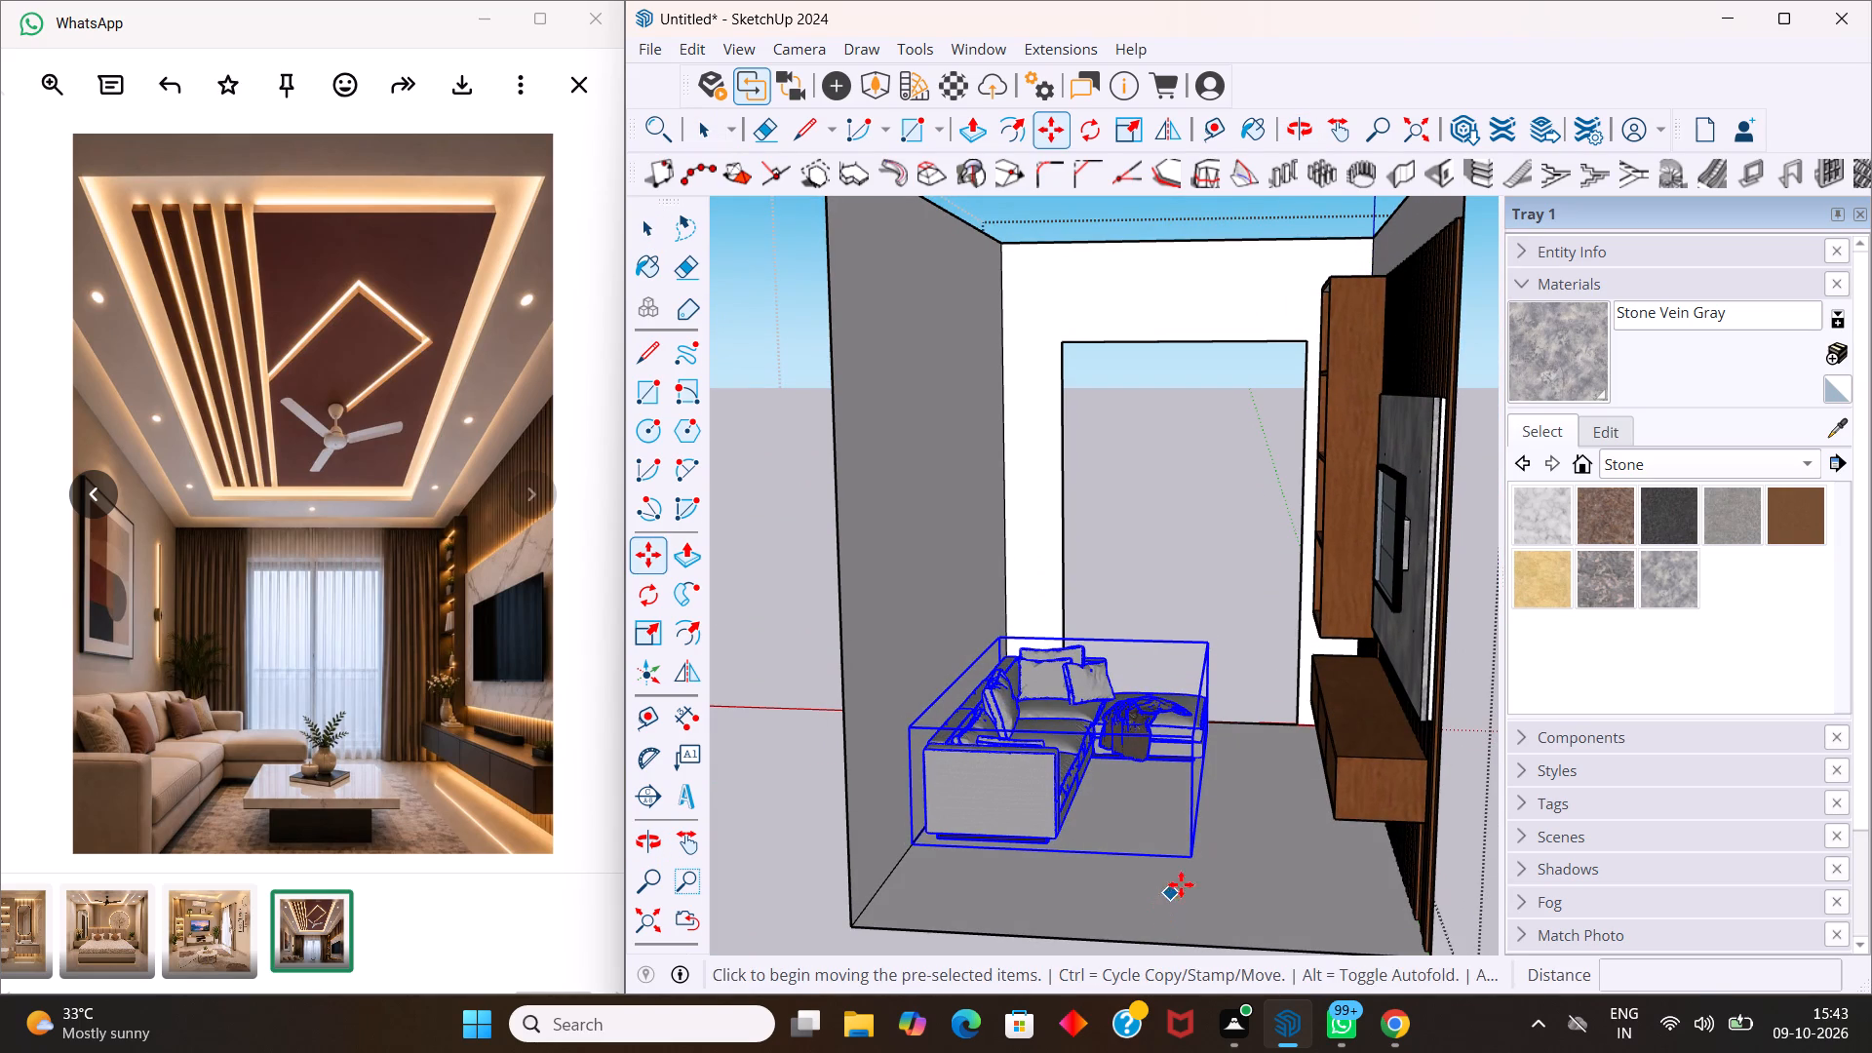
left_click(916, 848)
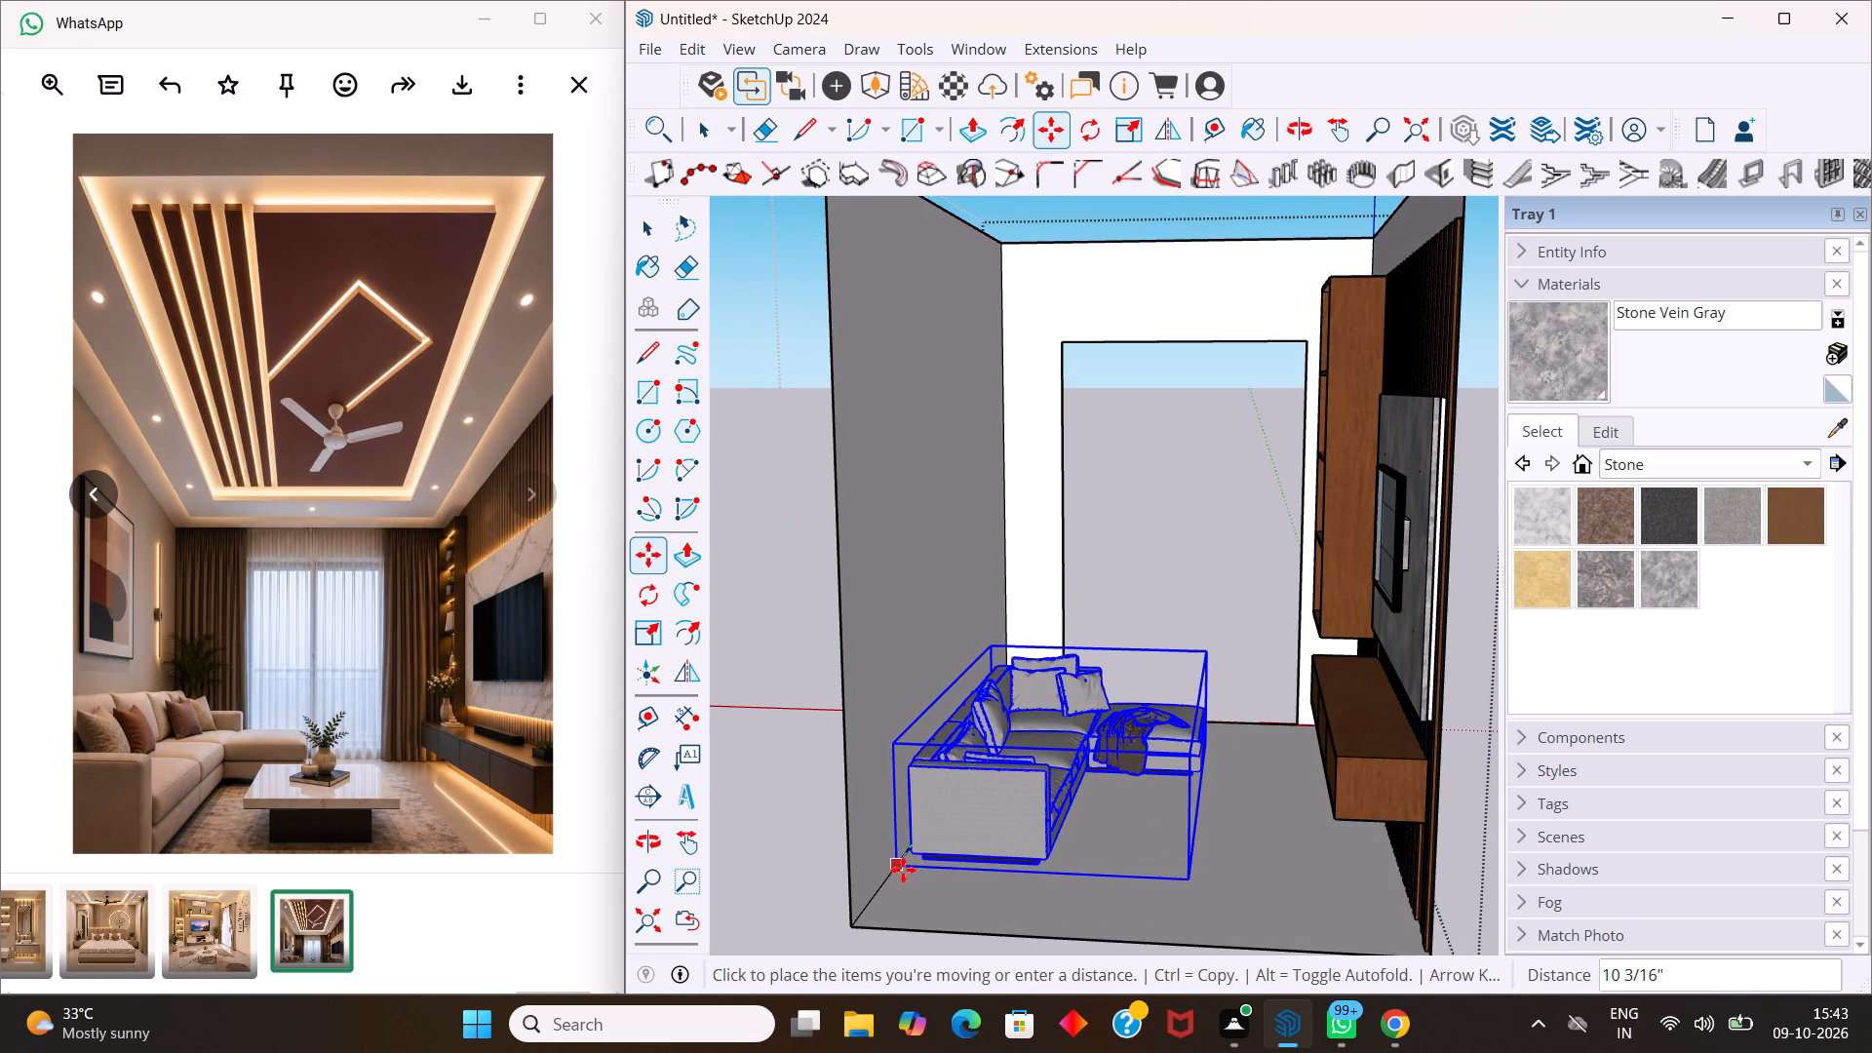
left_click(903, 870)
key("space")
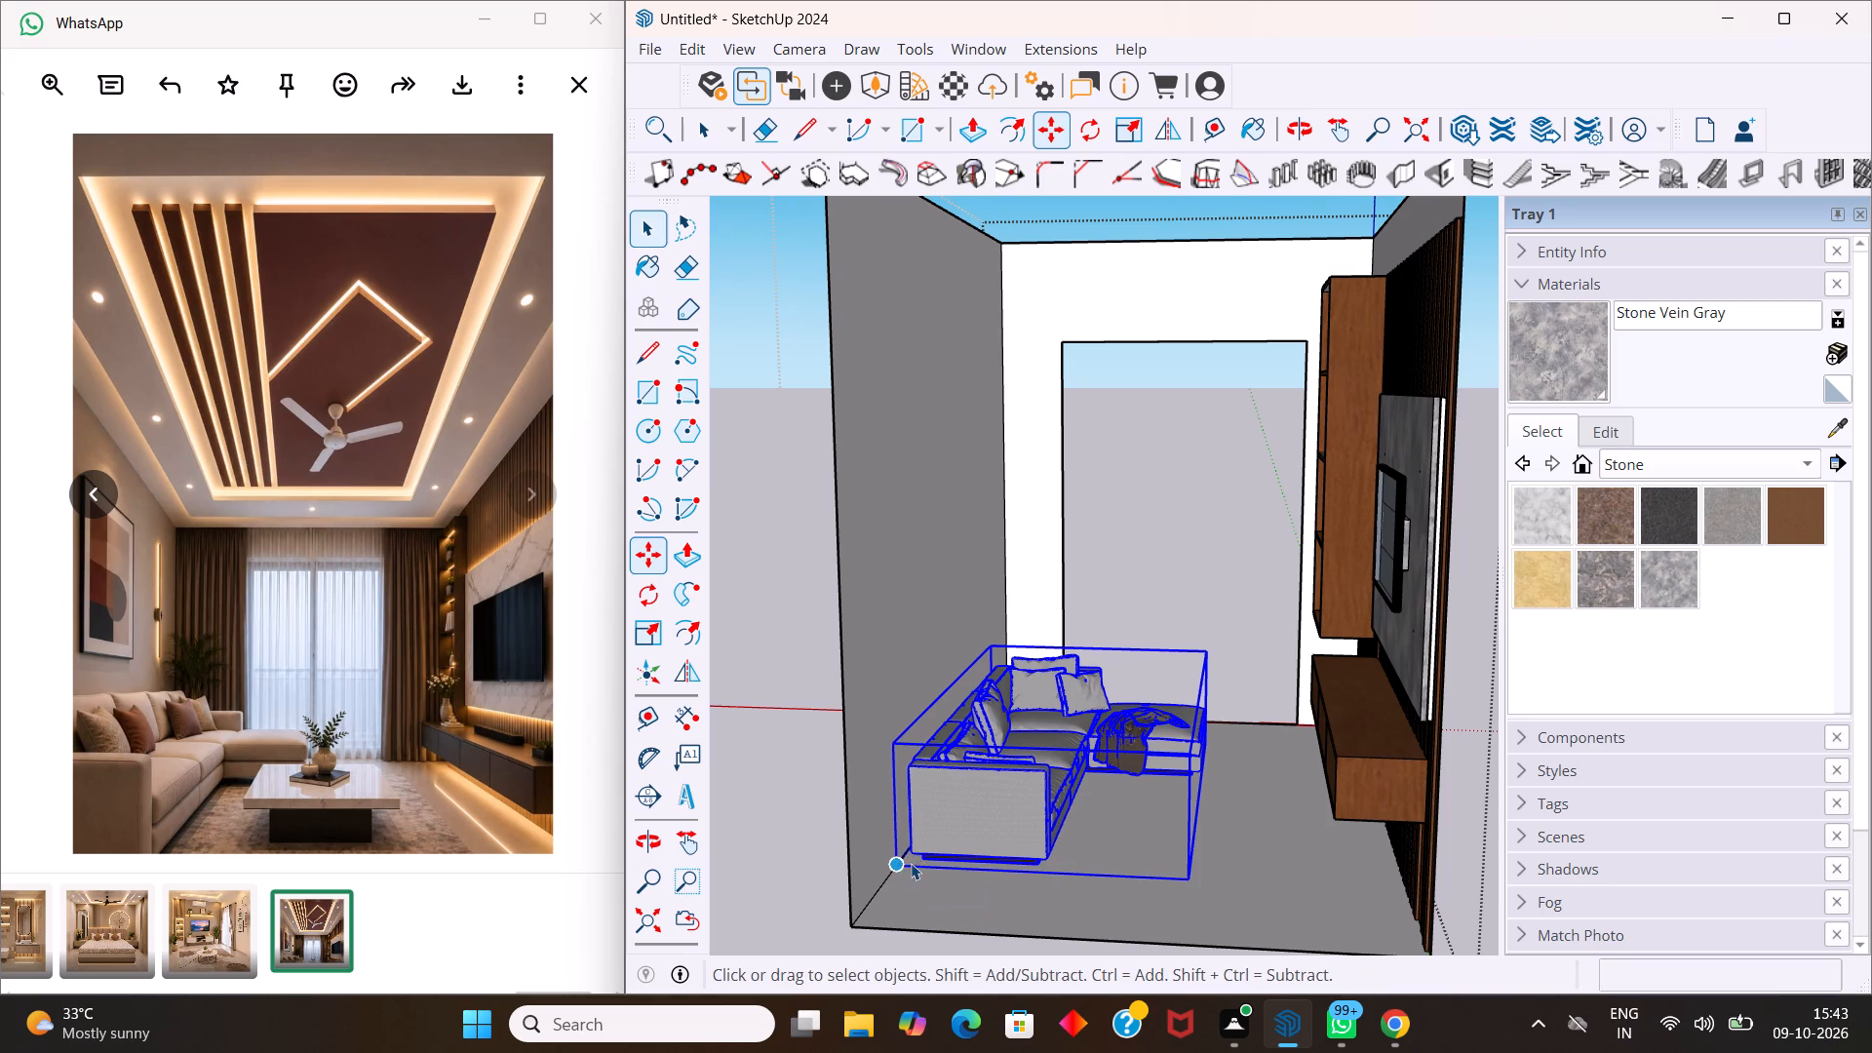
left_click(1200, 588)
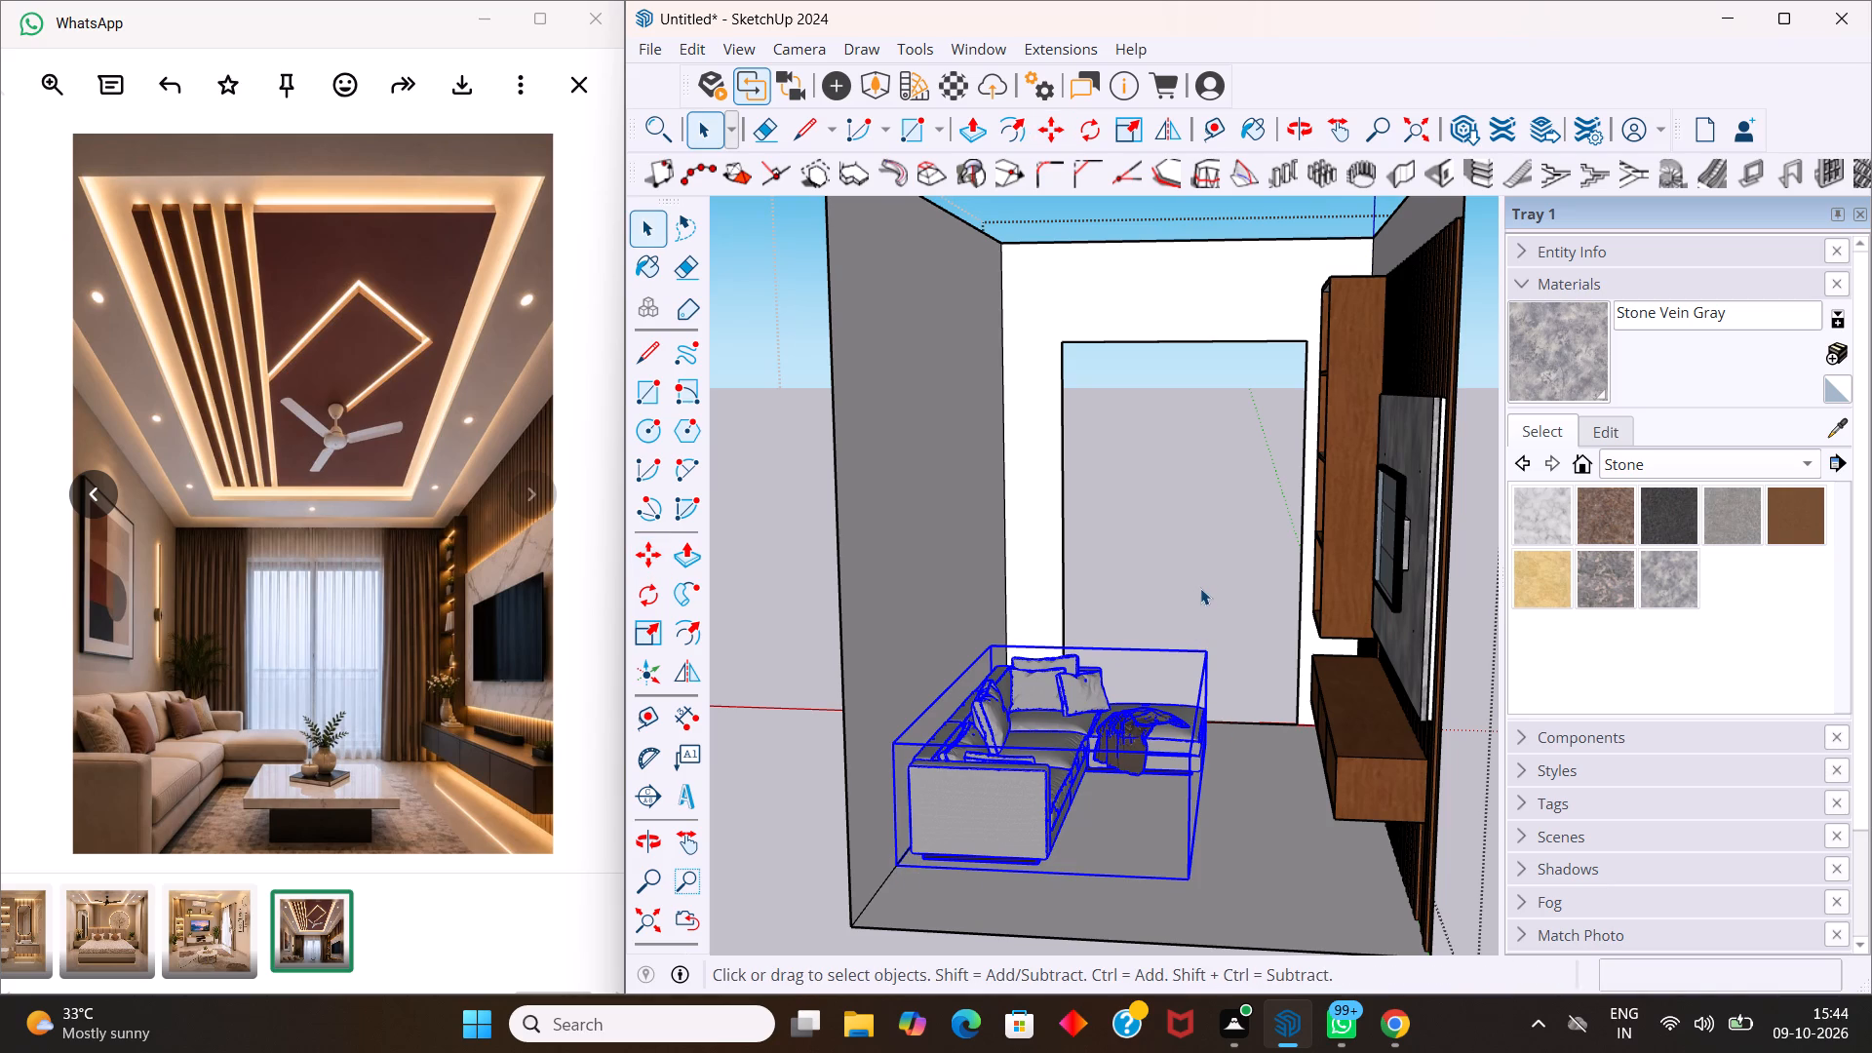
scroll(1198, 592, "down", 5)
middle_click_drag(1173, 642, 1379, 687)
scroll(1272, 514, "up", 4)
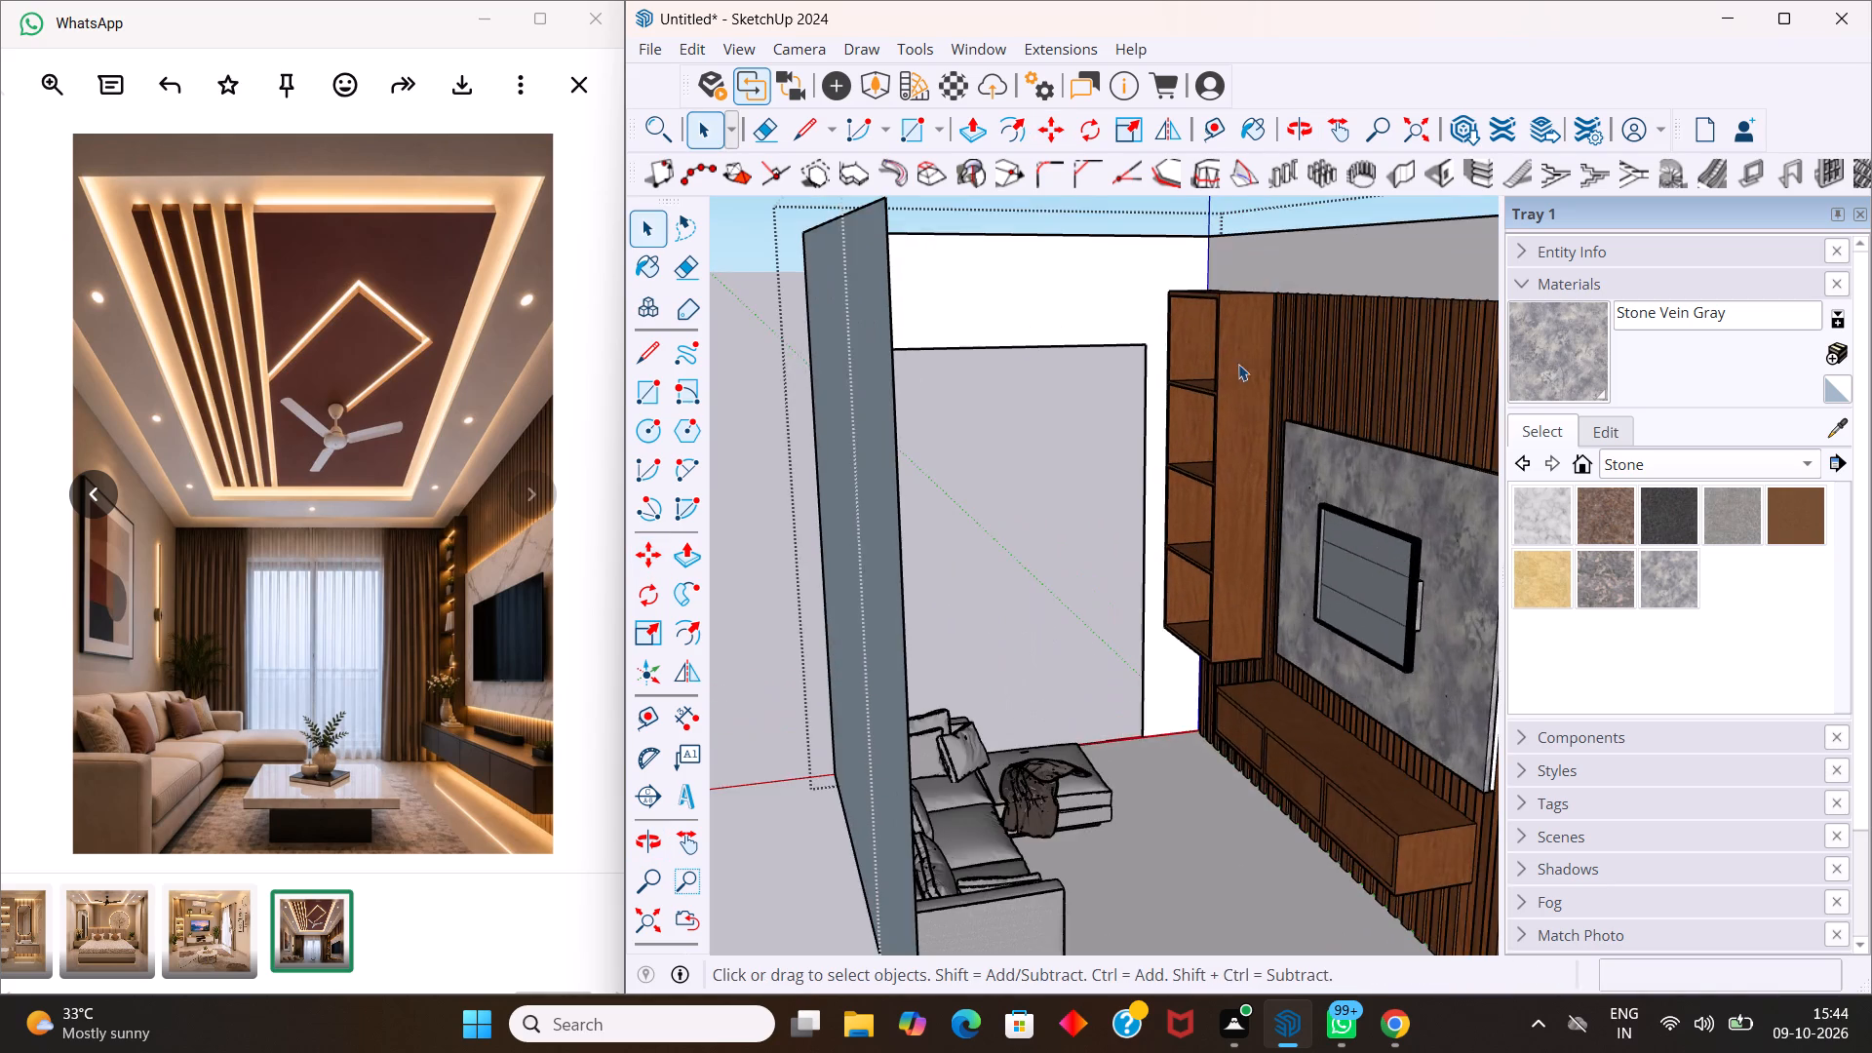
Import the Flowers model from the Downloads folder and place it on the ground outside the living hall.
scroll(1209, 348, "up", 2)
middle_click_drag(1188, 329, 1459, 539)
scroll(1307, 477, "up", 3)
middle_click_drag(1247, 471, 1252, 494)
scroll(1247, 471, "up", 1)
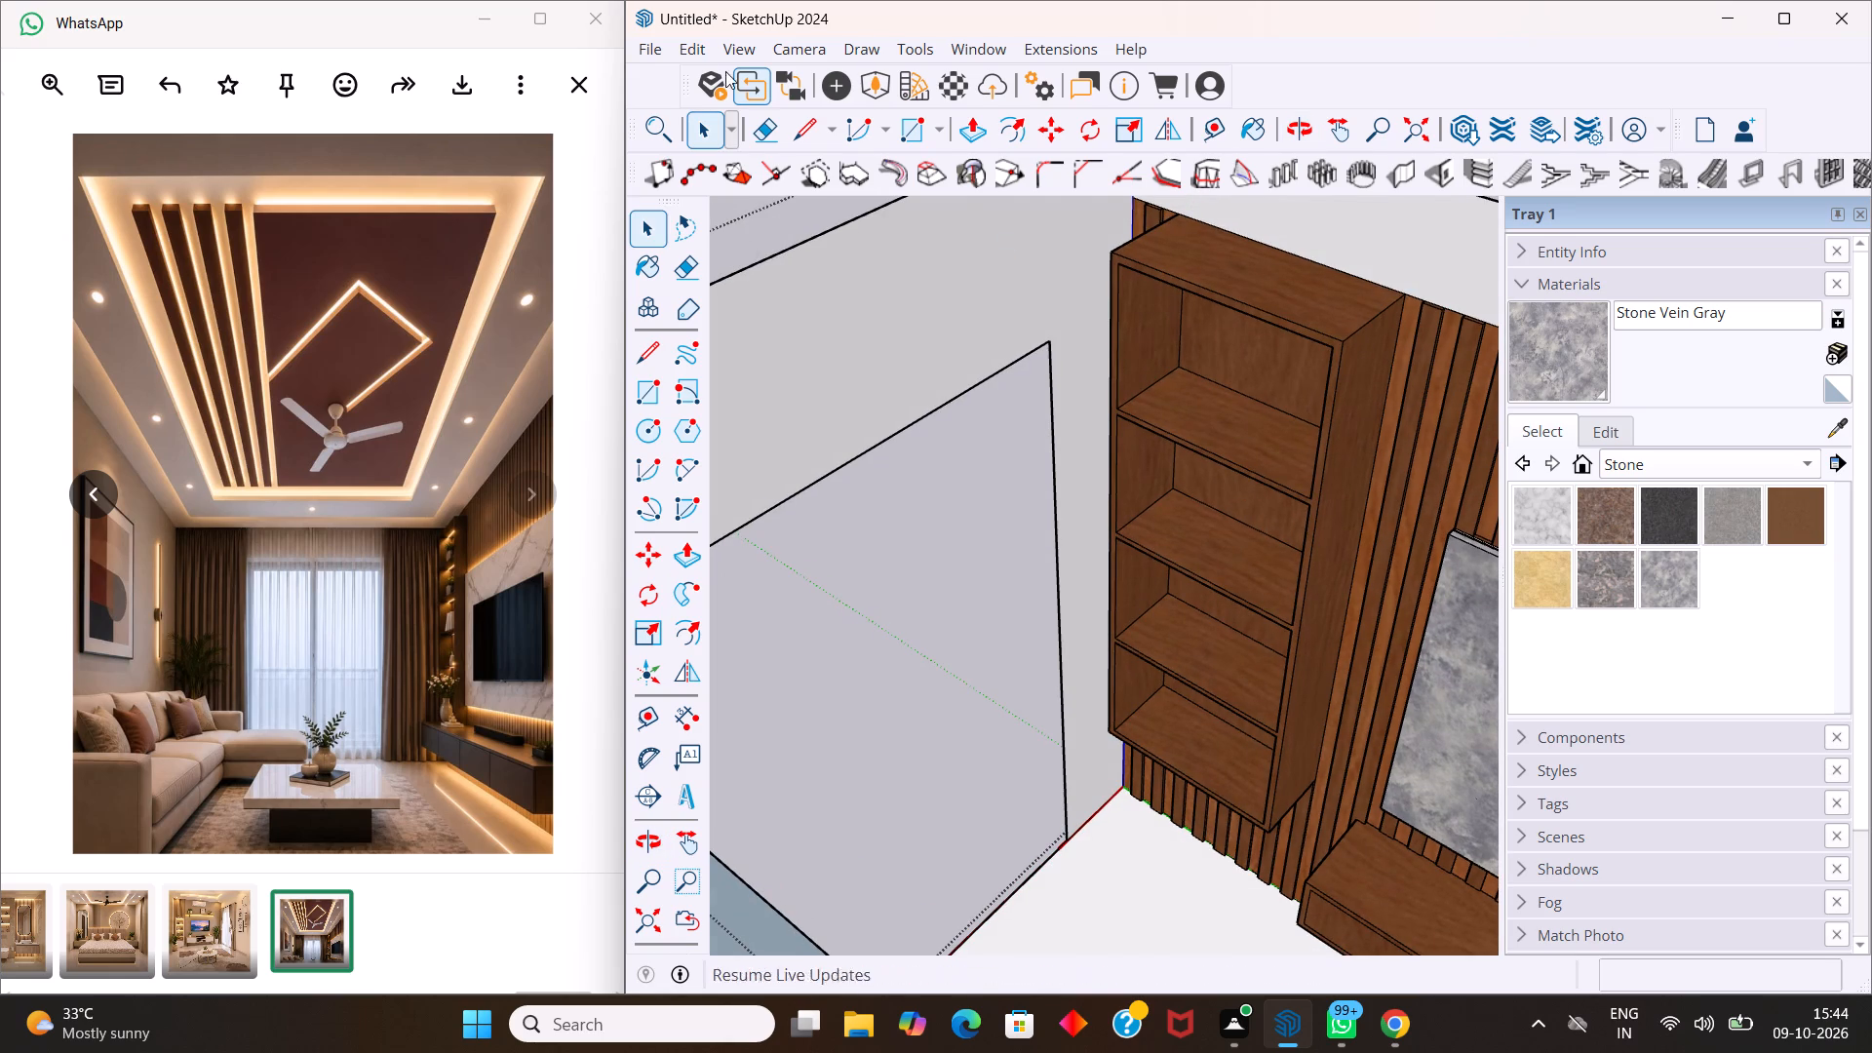
left_click(665, 48)
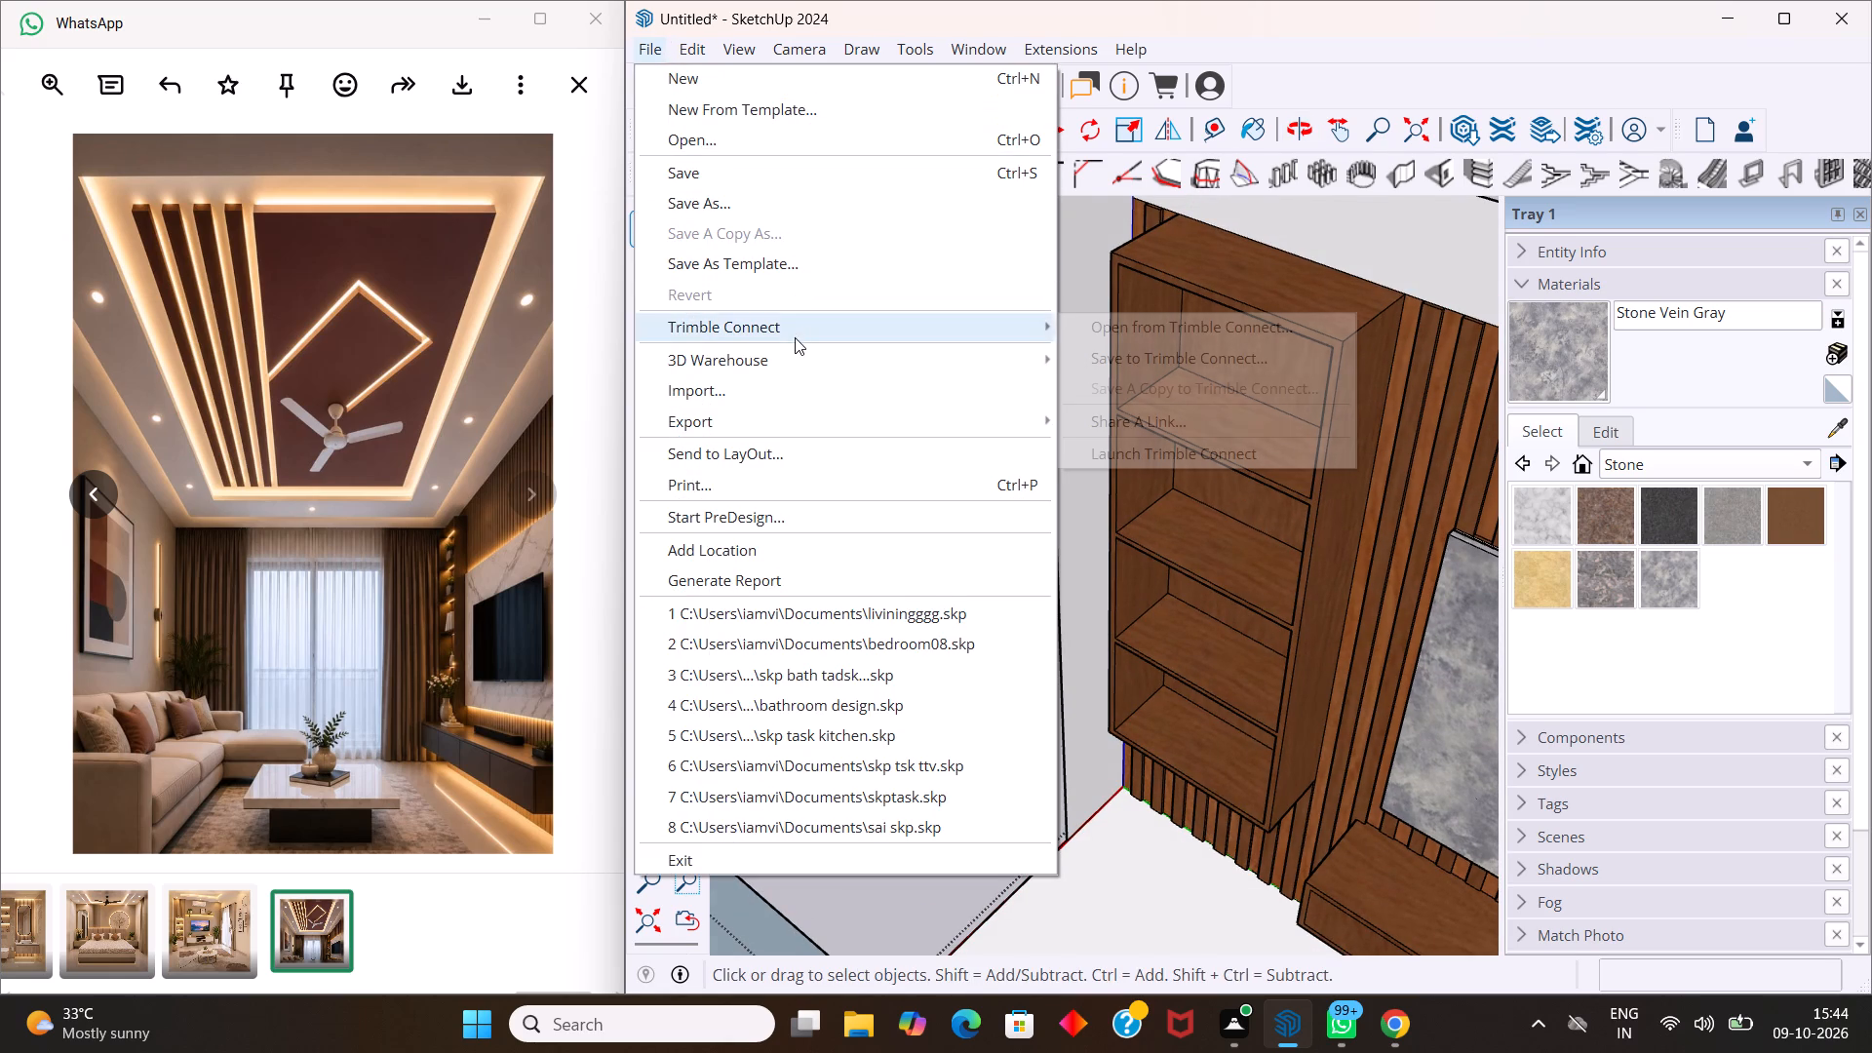
left_click(789, 392)
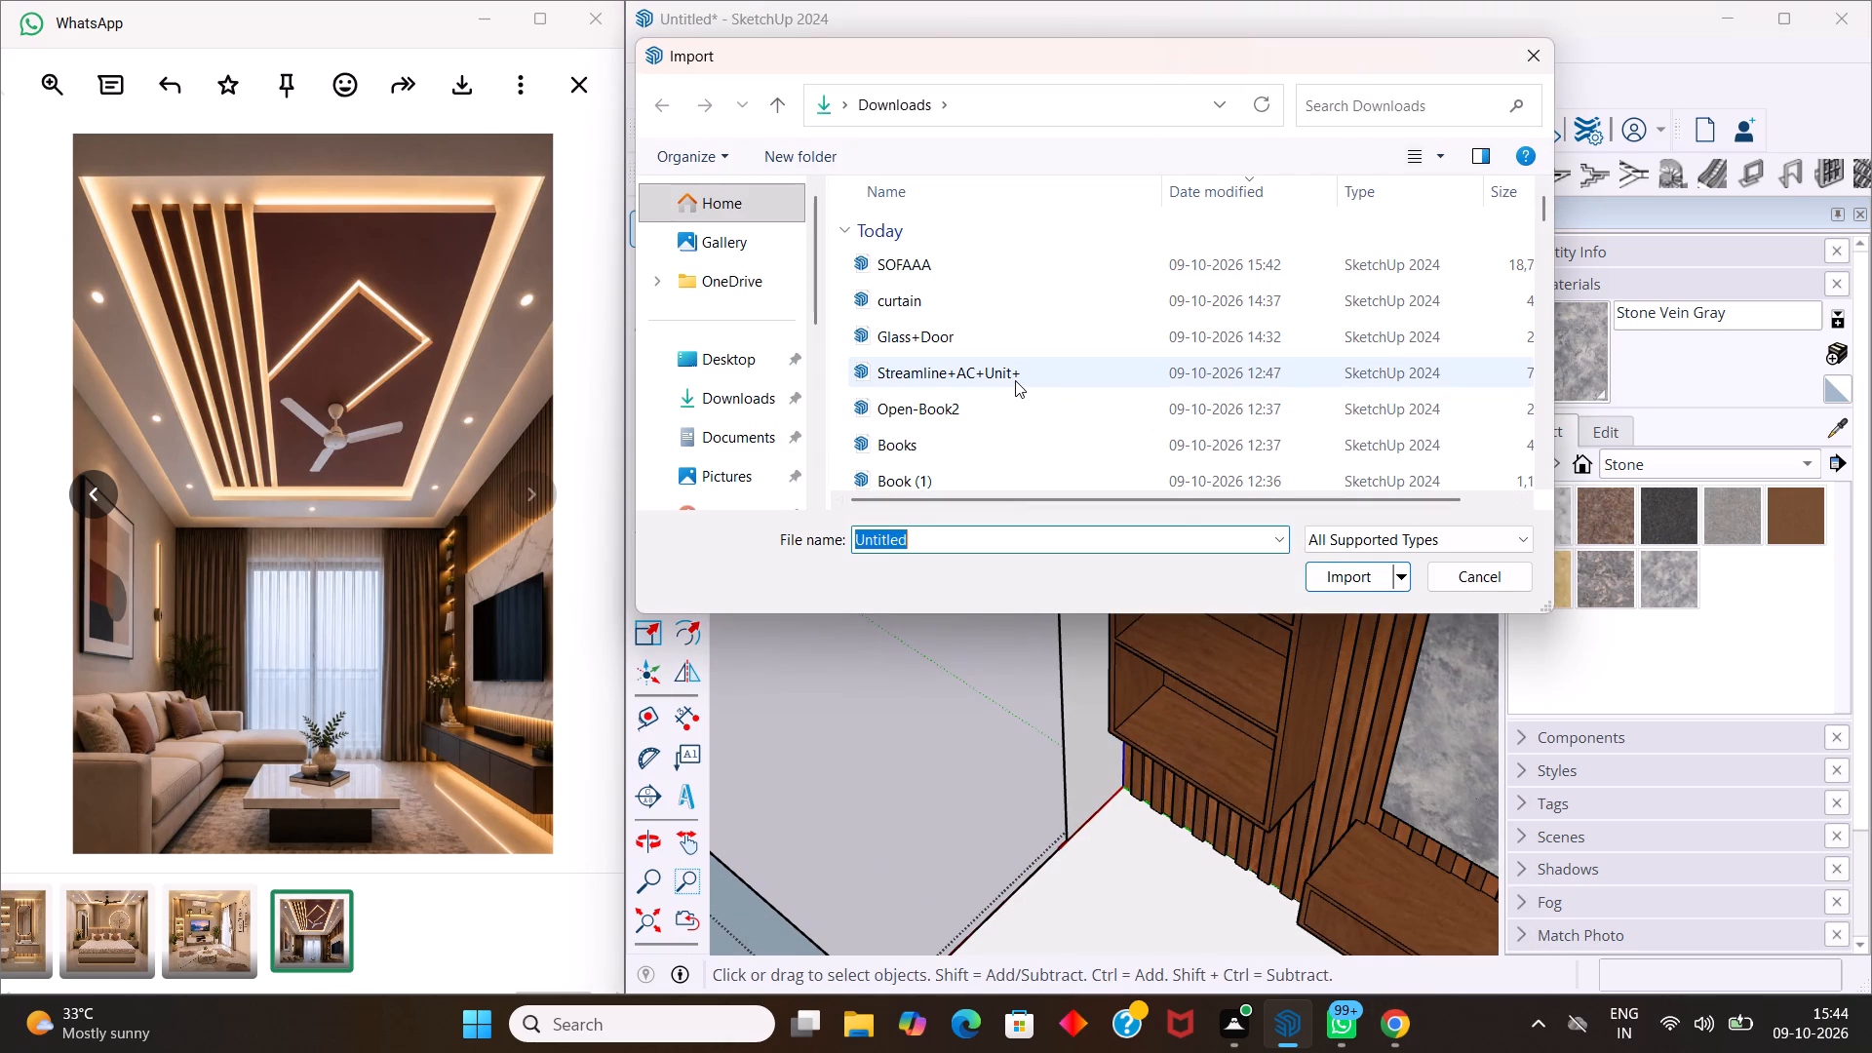
scroll(927, 388, "down", 2)
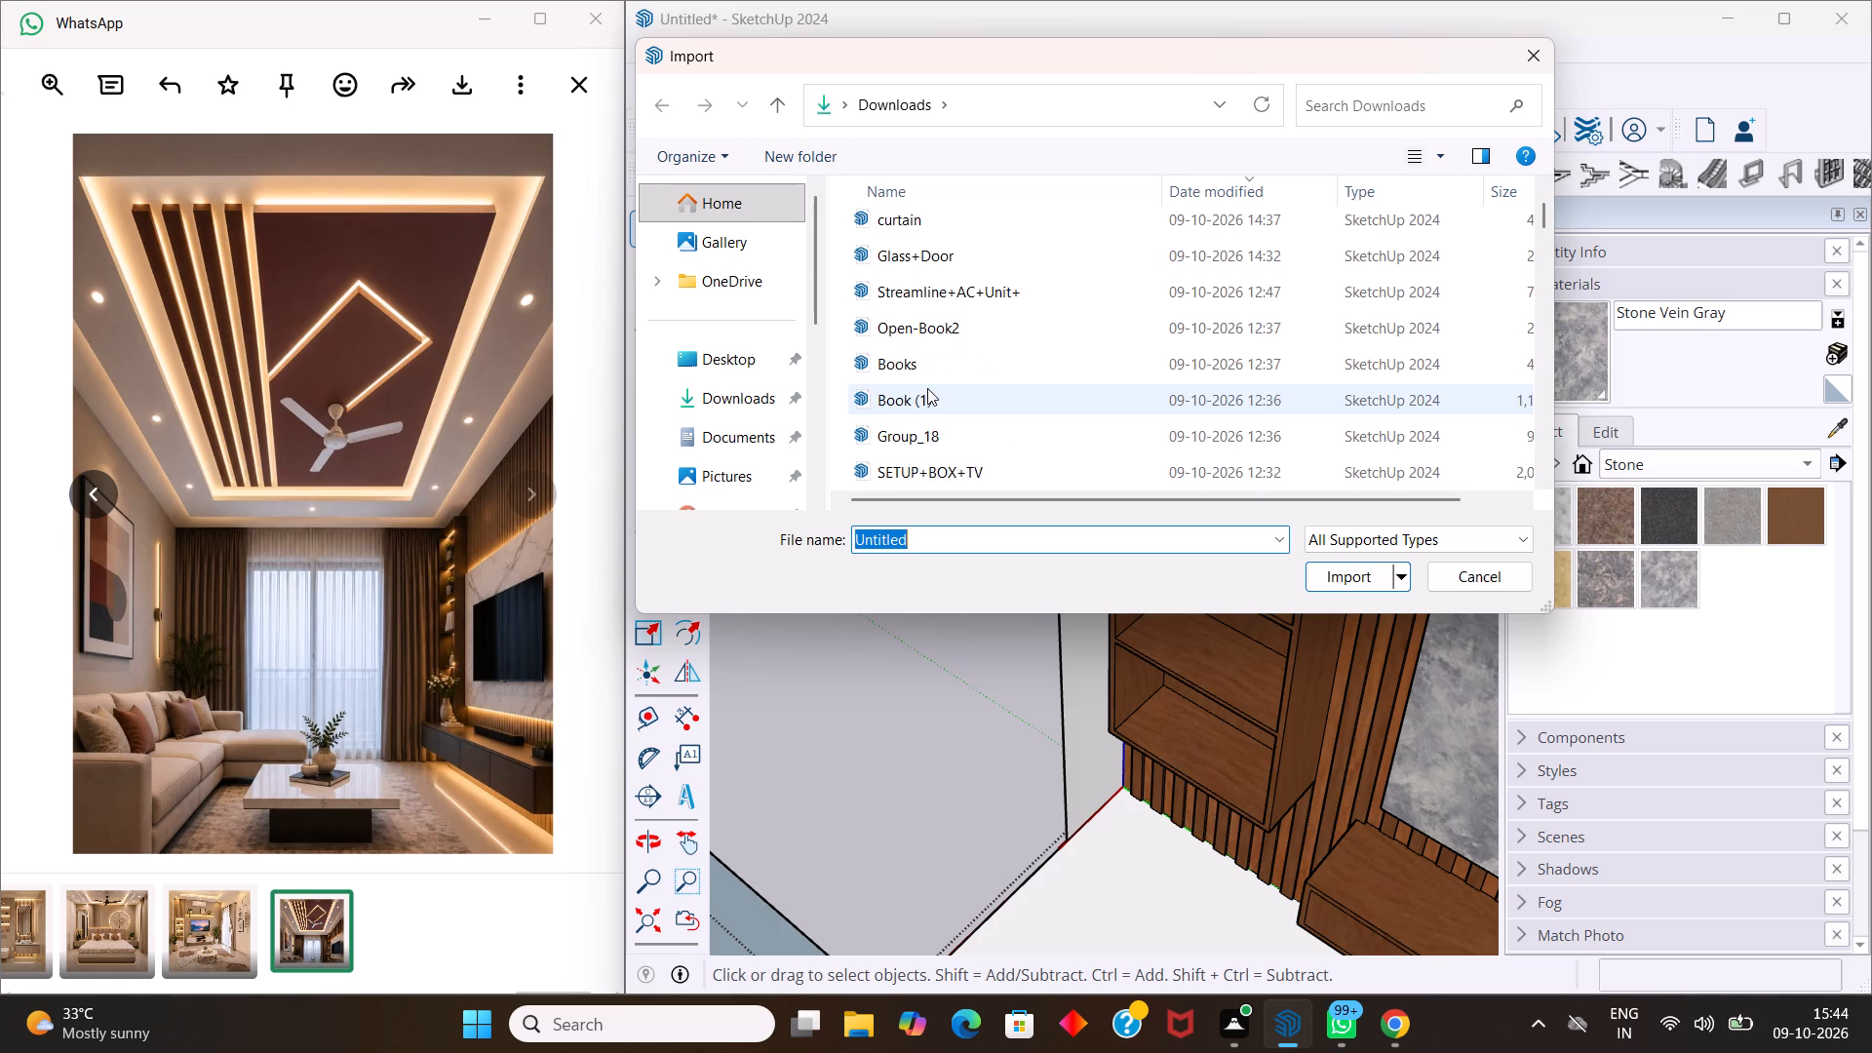
left_click(926, 461)
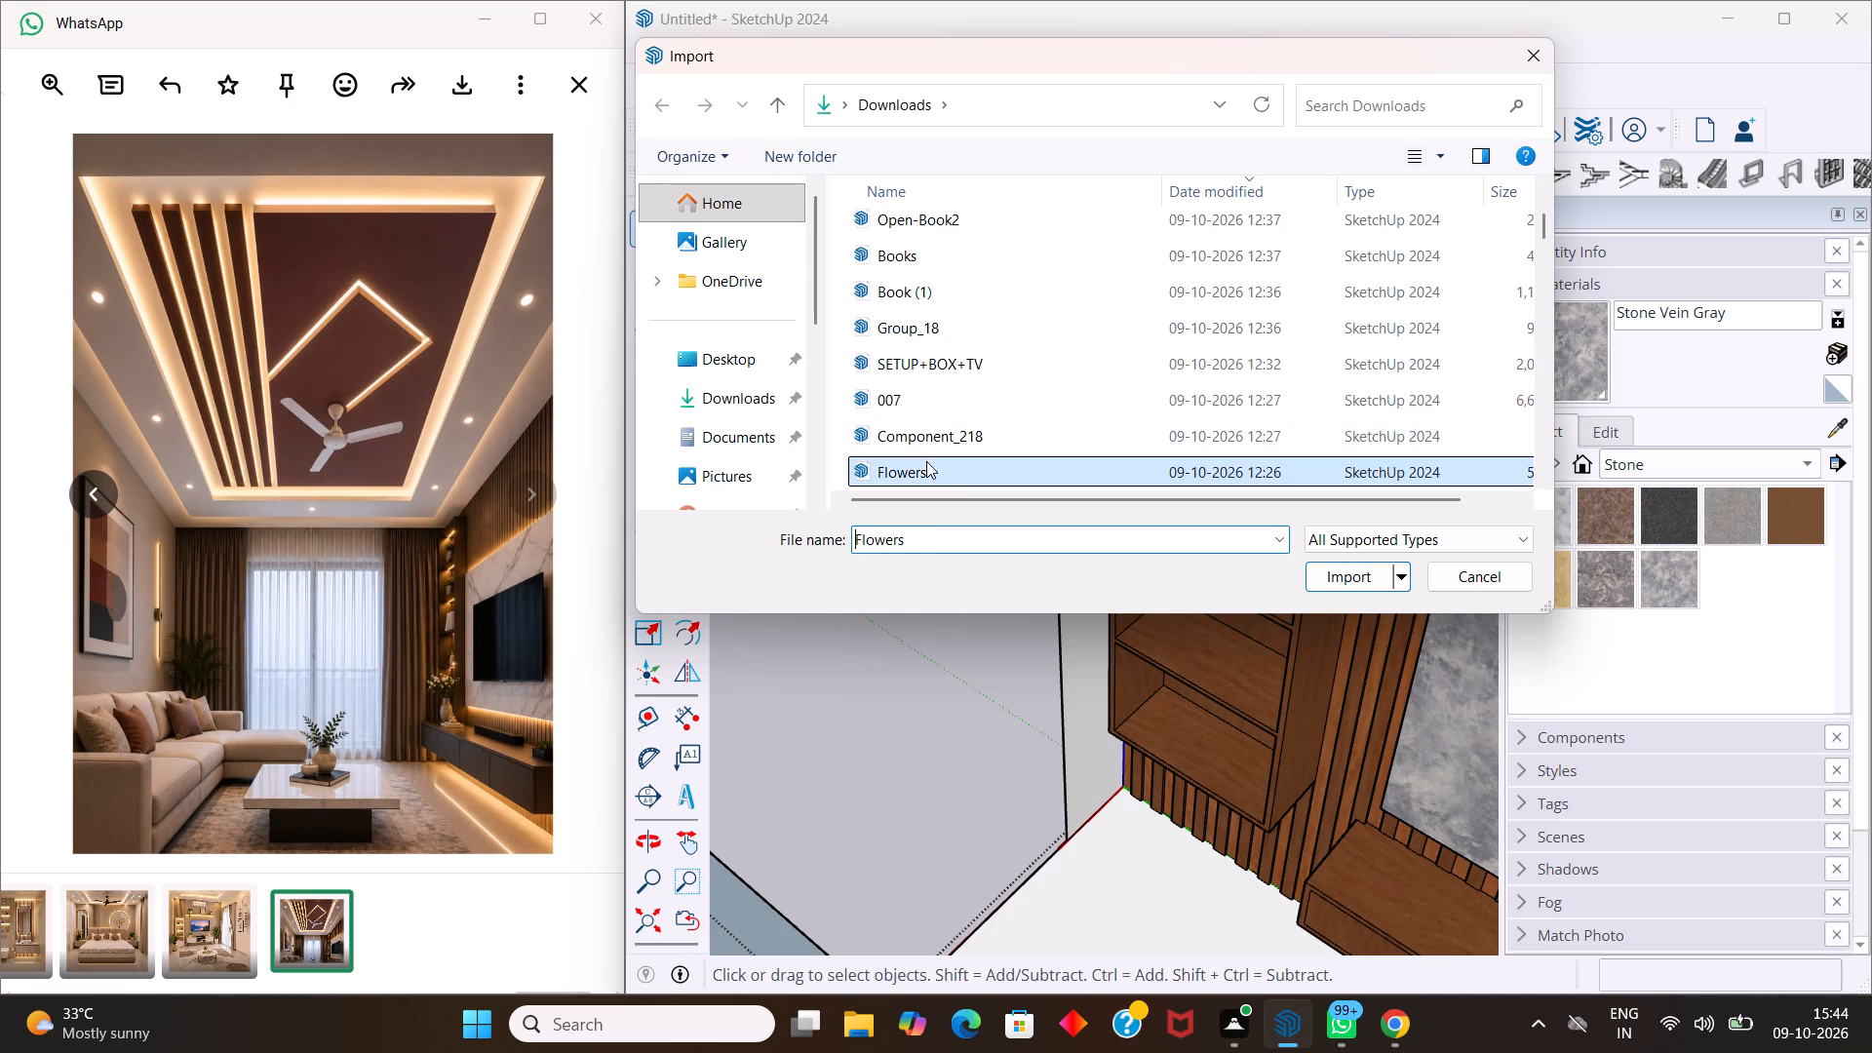
left_click(1369, 582)
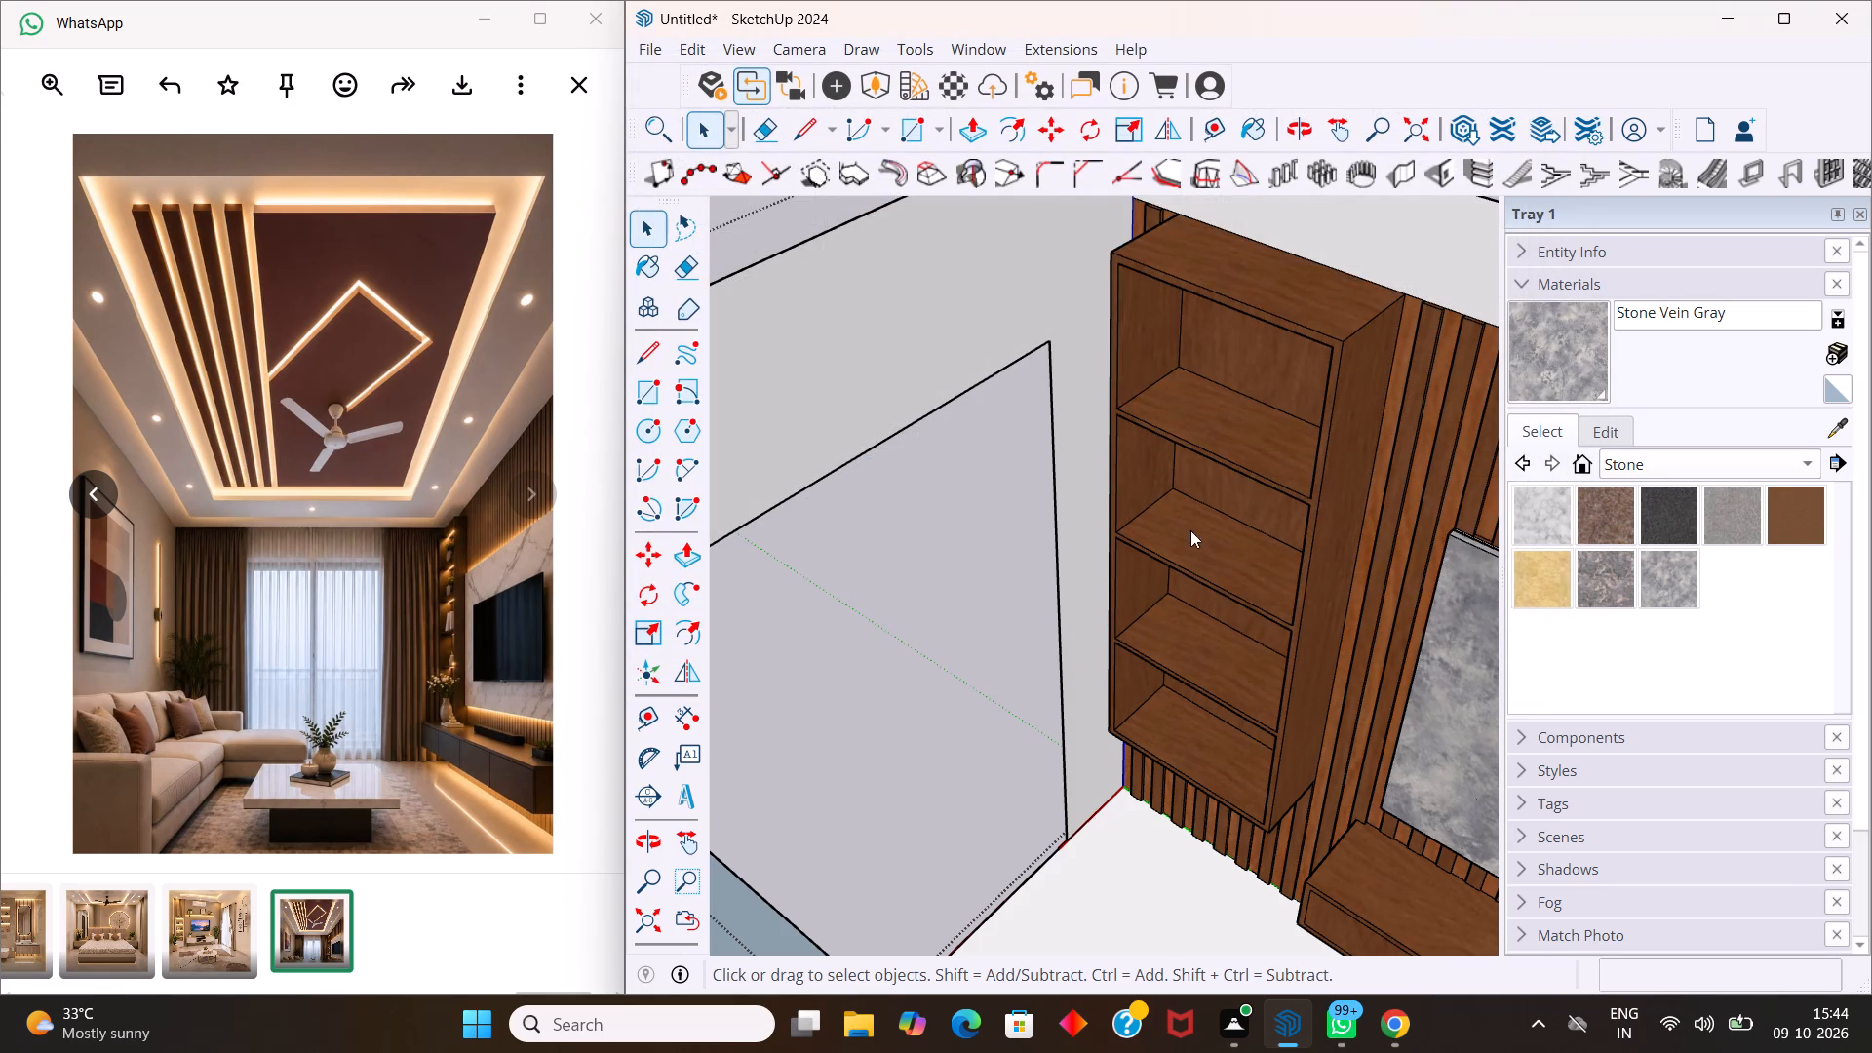
scroll(1181, 434, "down", 5)
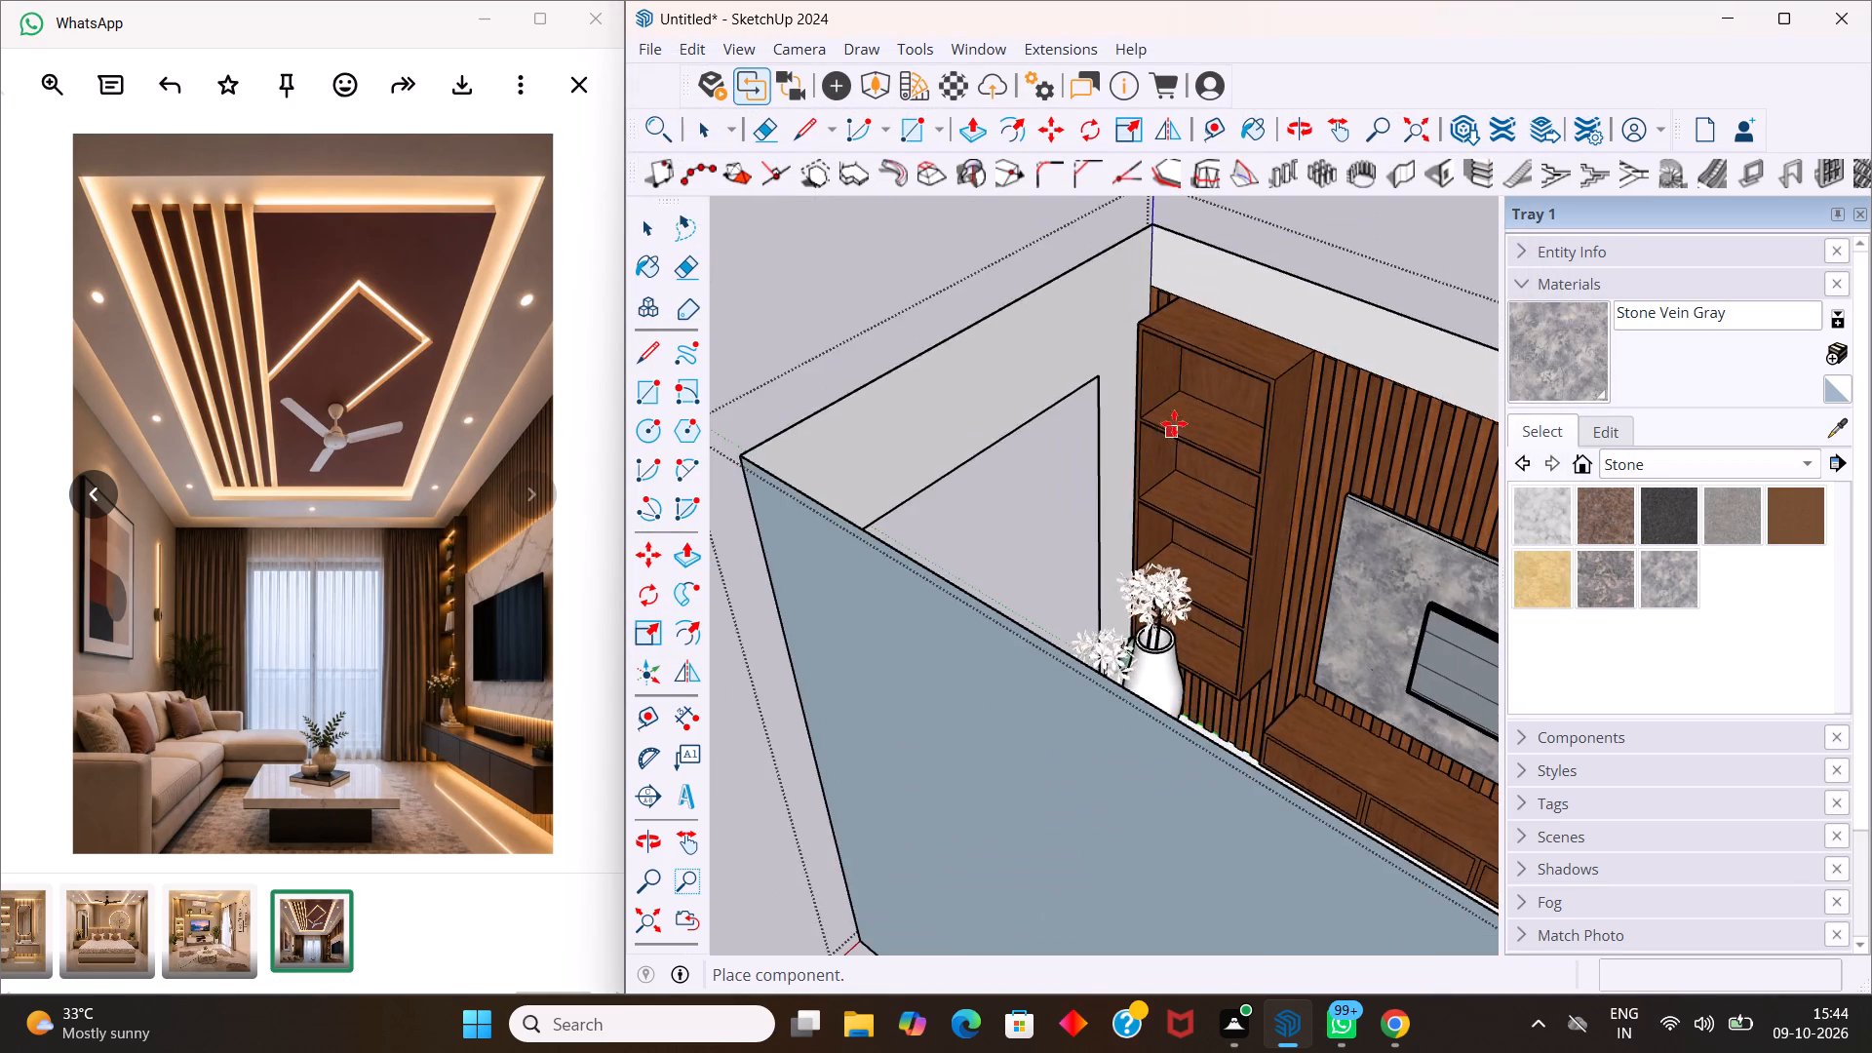
scroll(1172, 419, "down", 15)
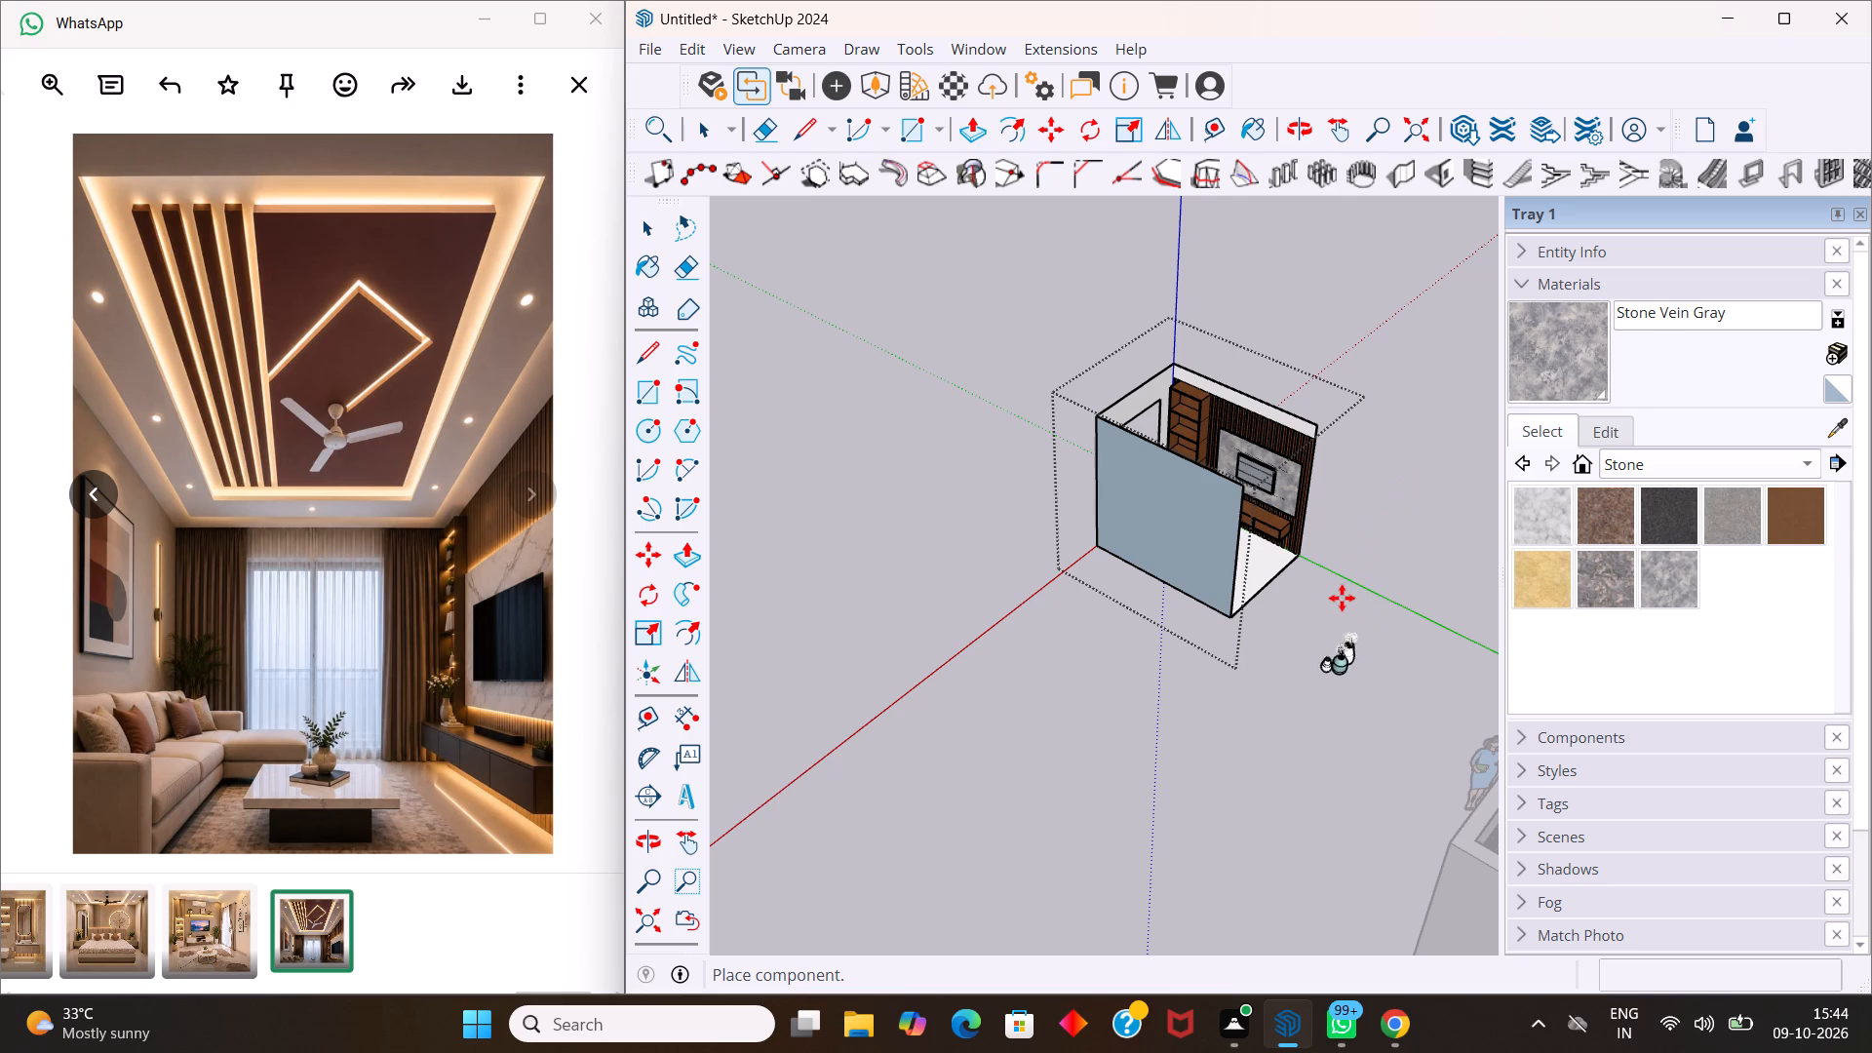
left_click(1328, 622)
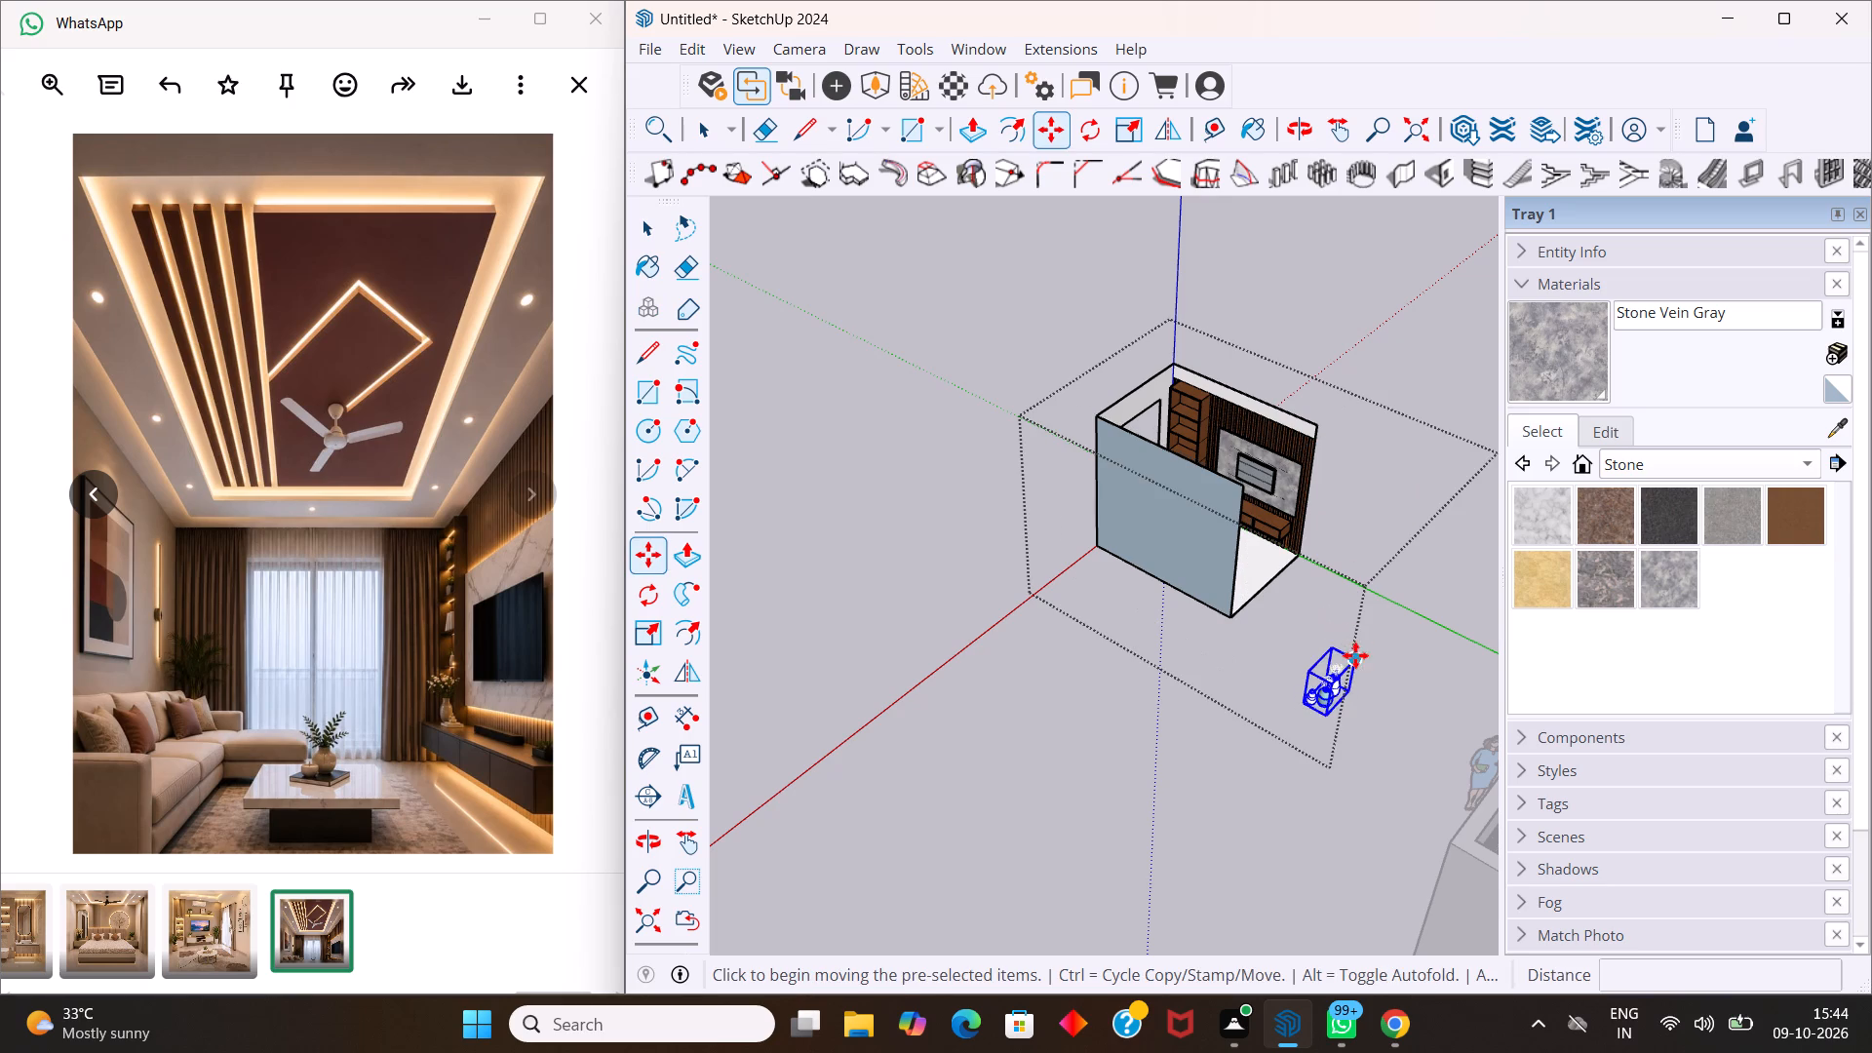
Rotate the imported flower vase set 90° in the horizontal plane.
key("q")
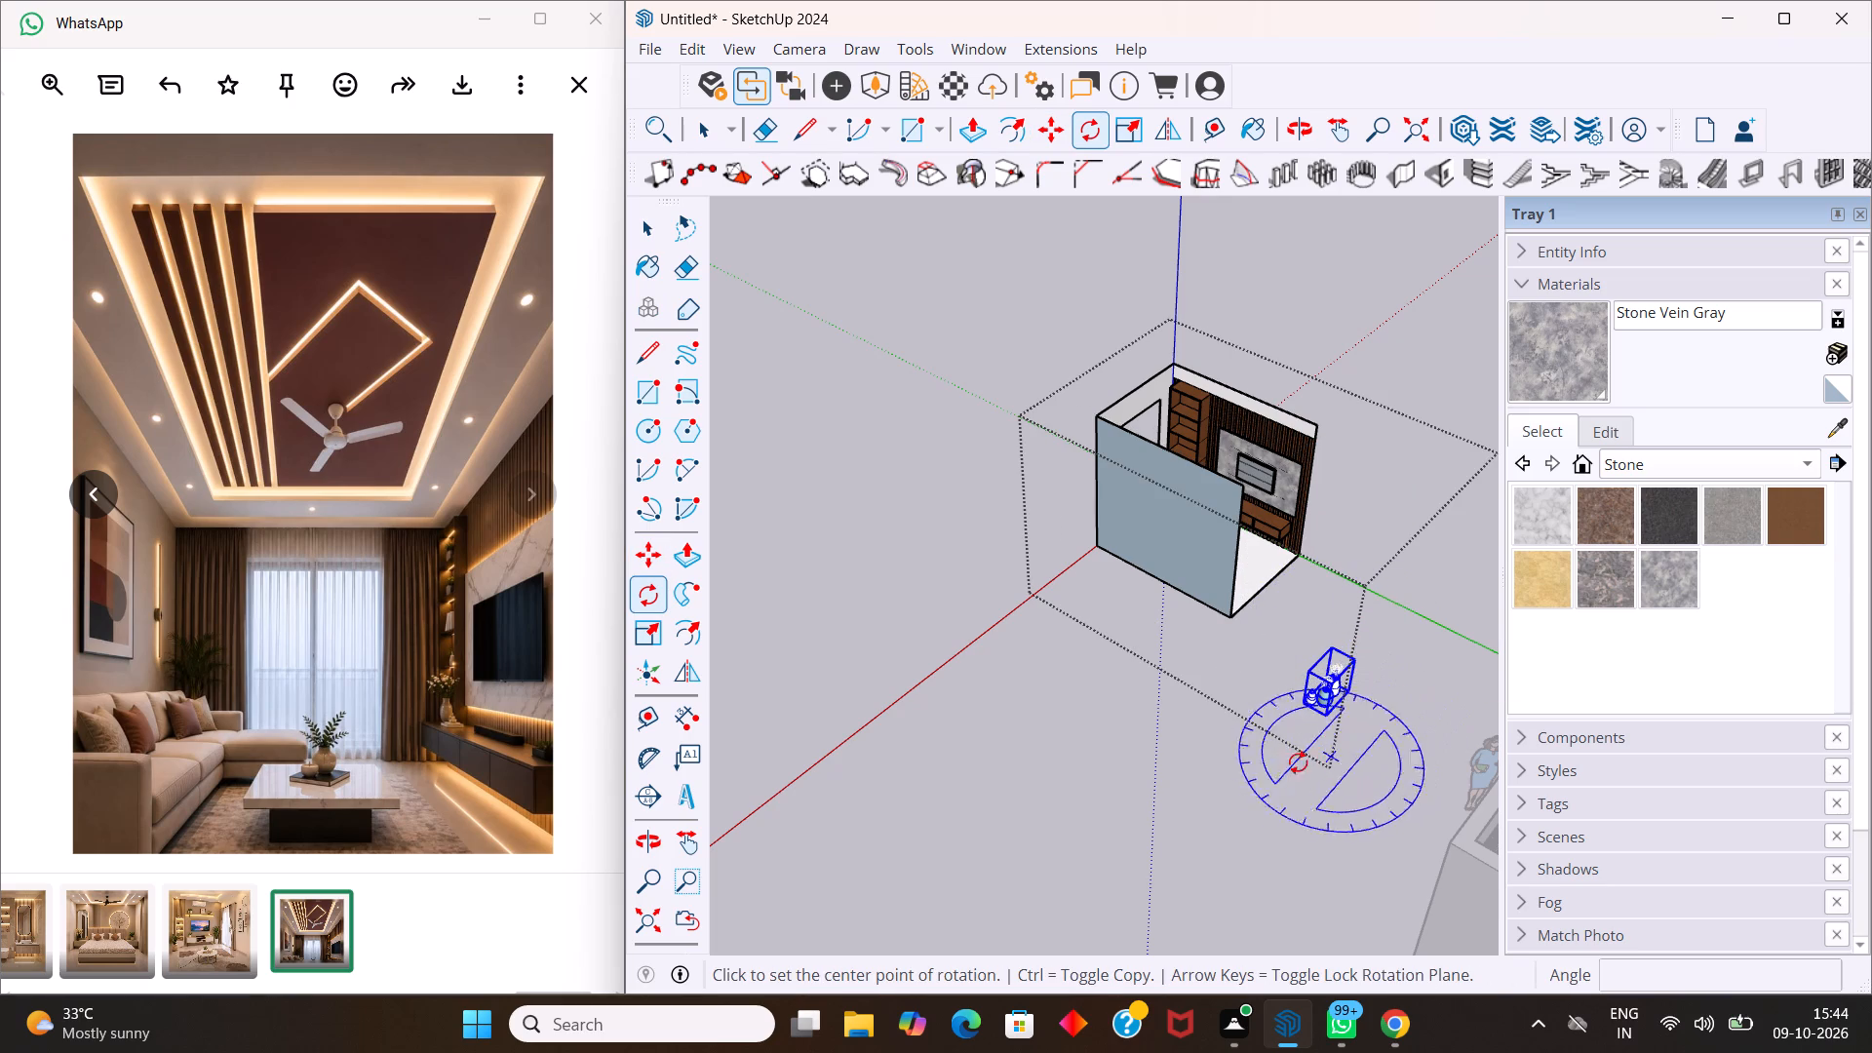
left_click(1225, 790)
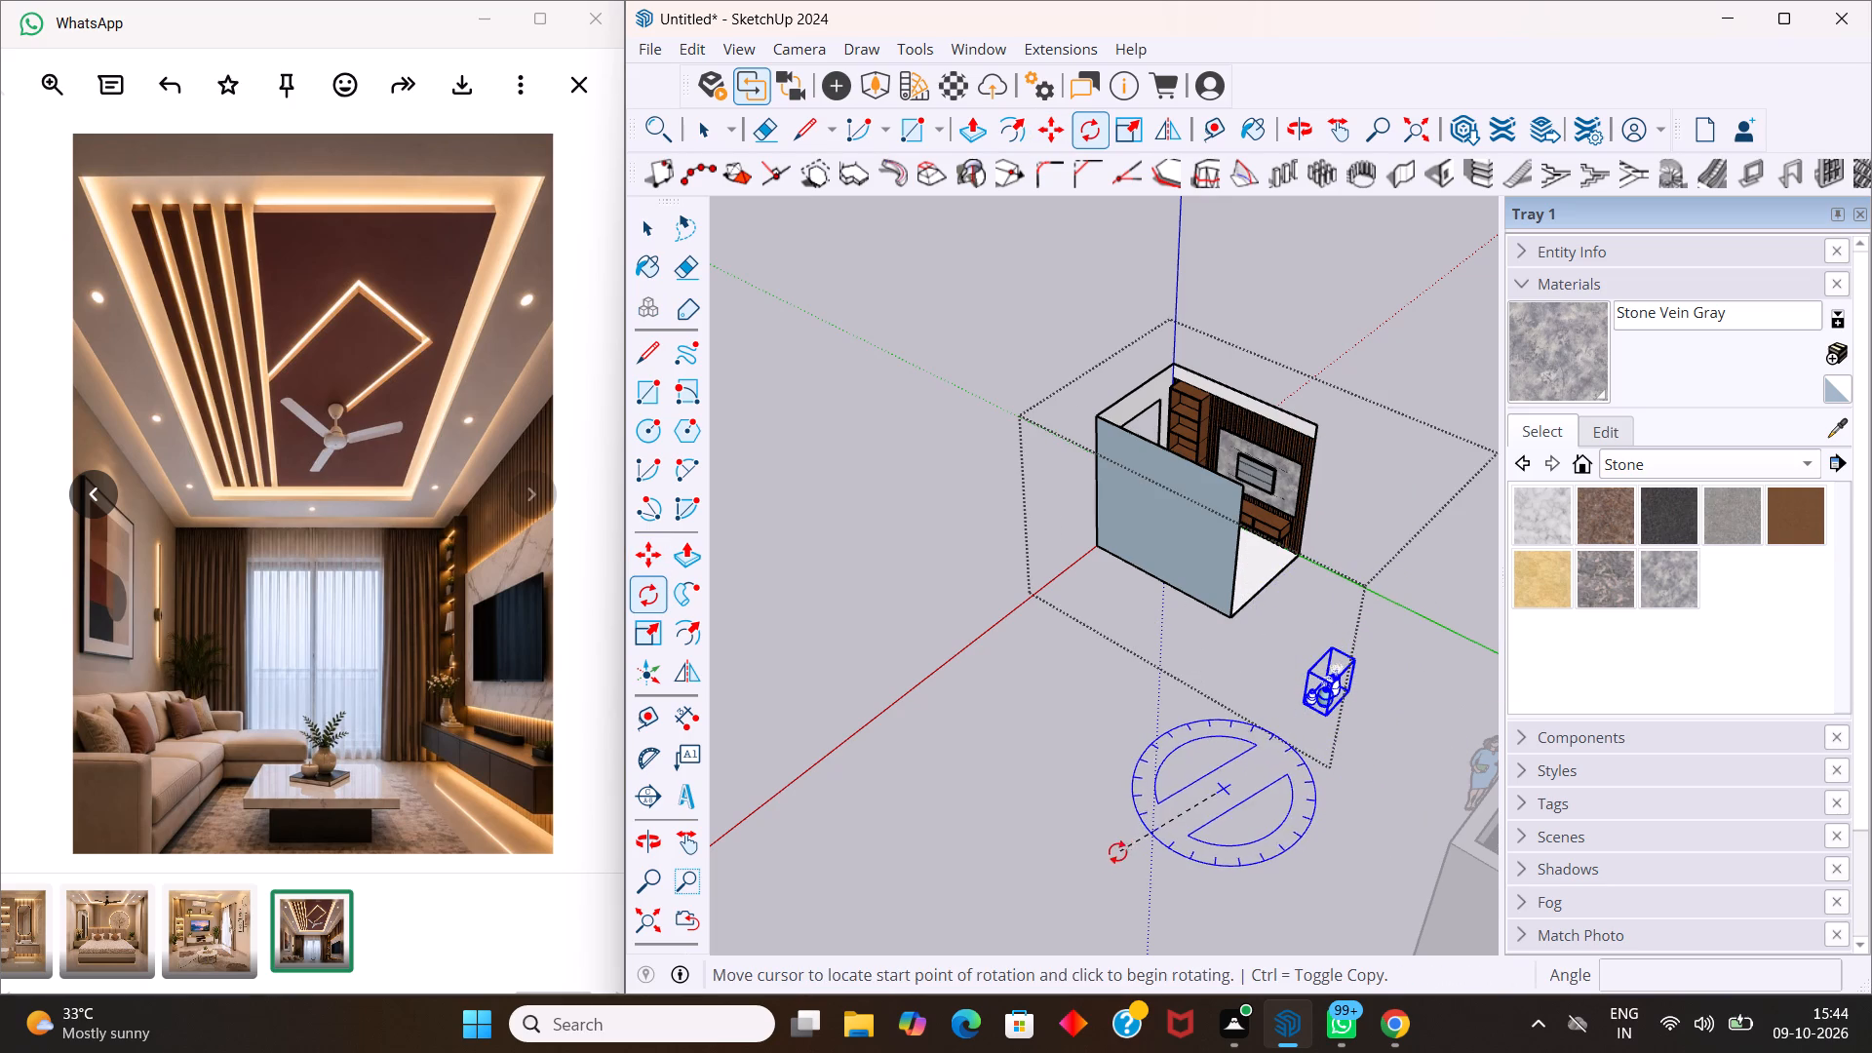
left_click(1092, 931)
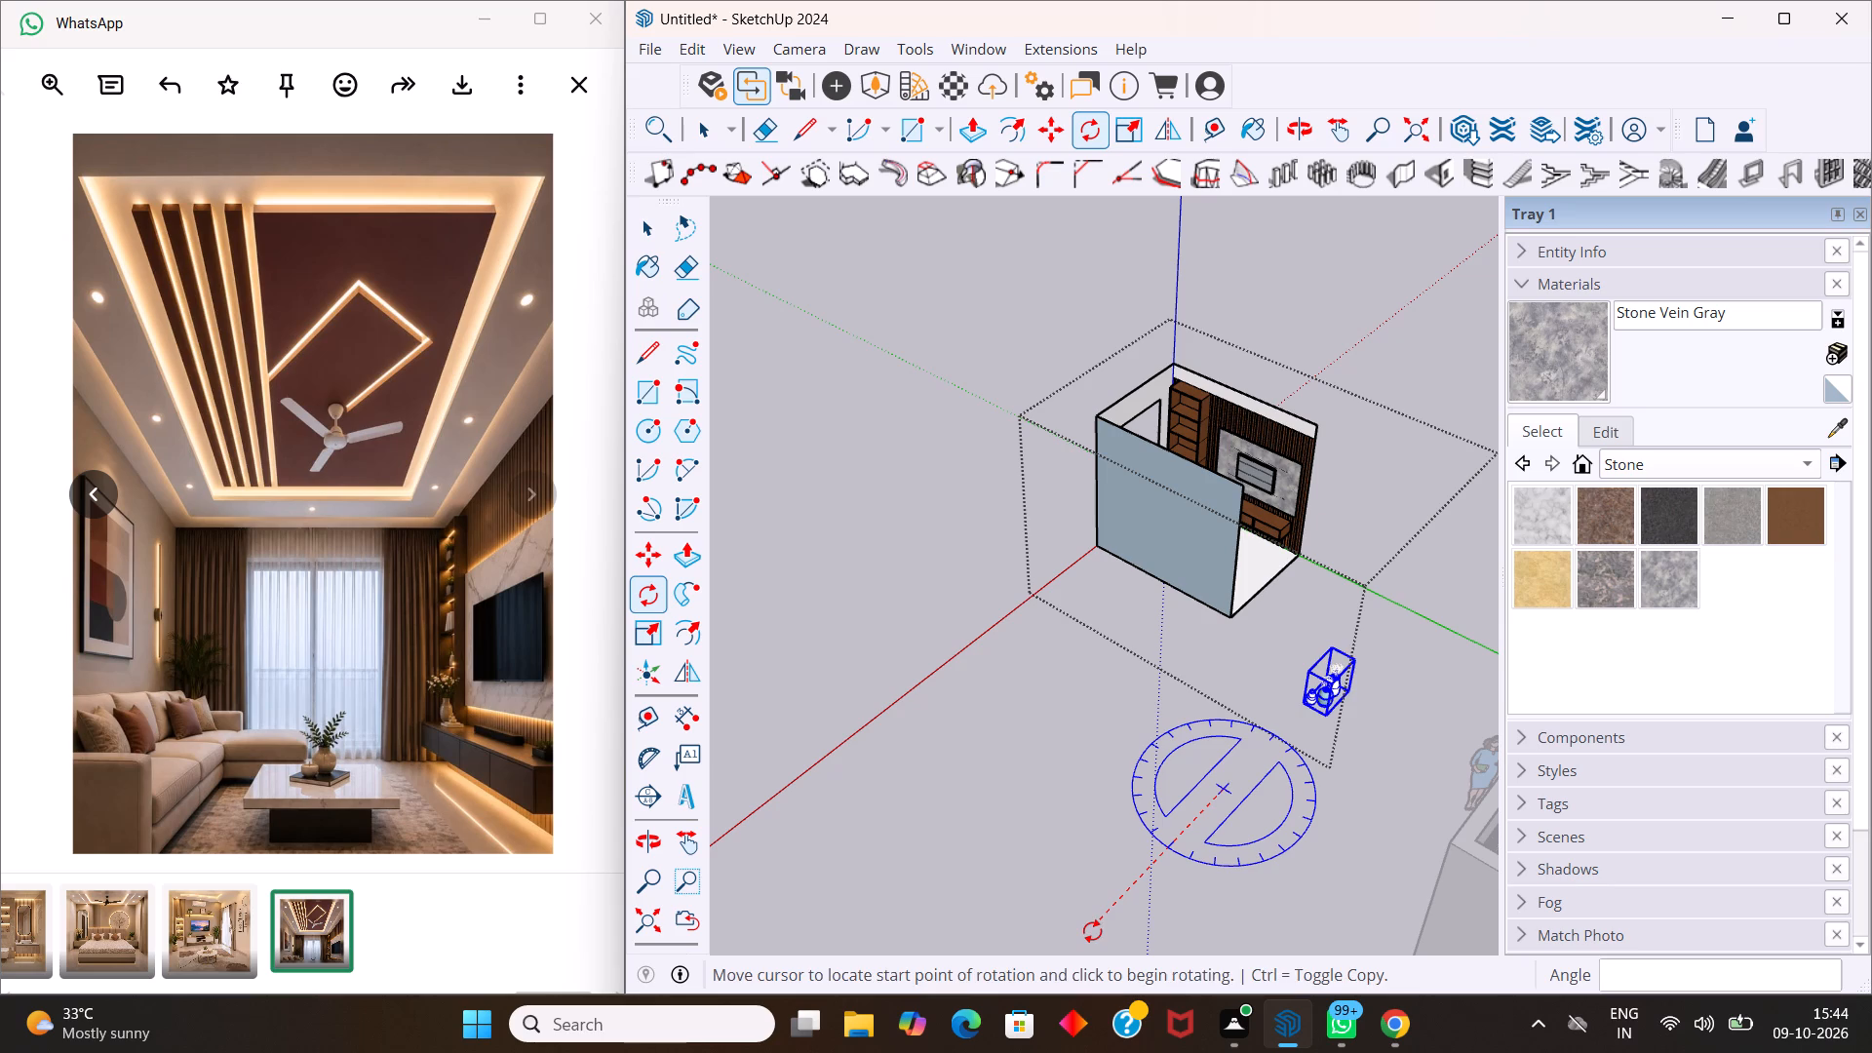
left_click(1345, 872)
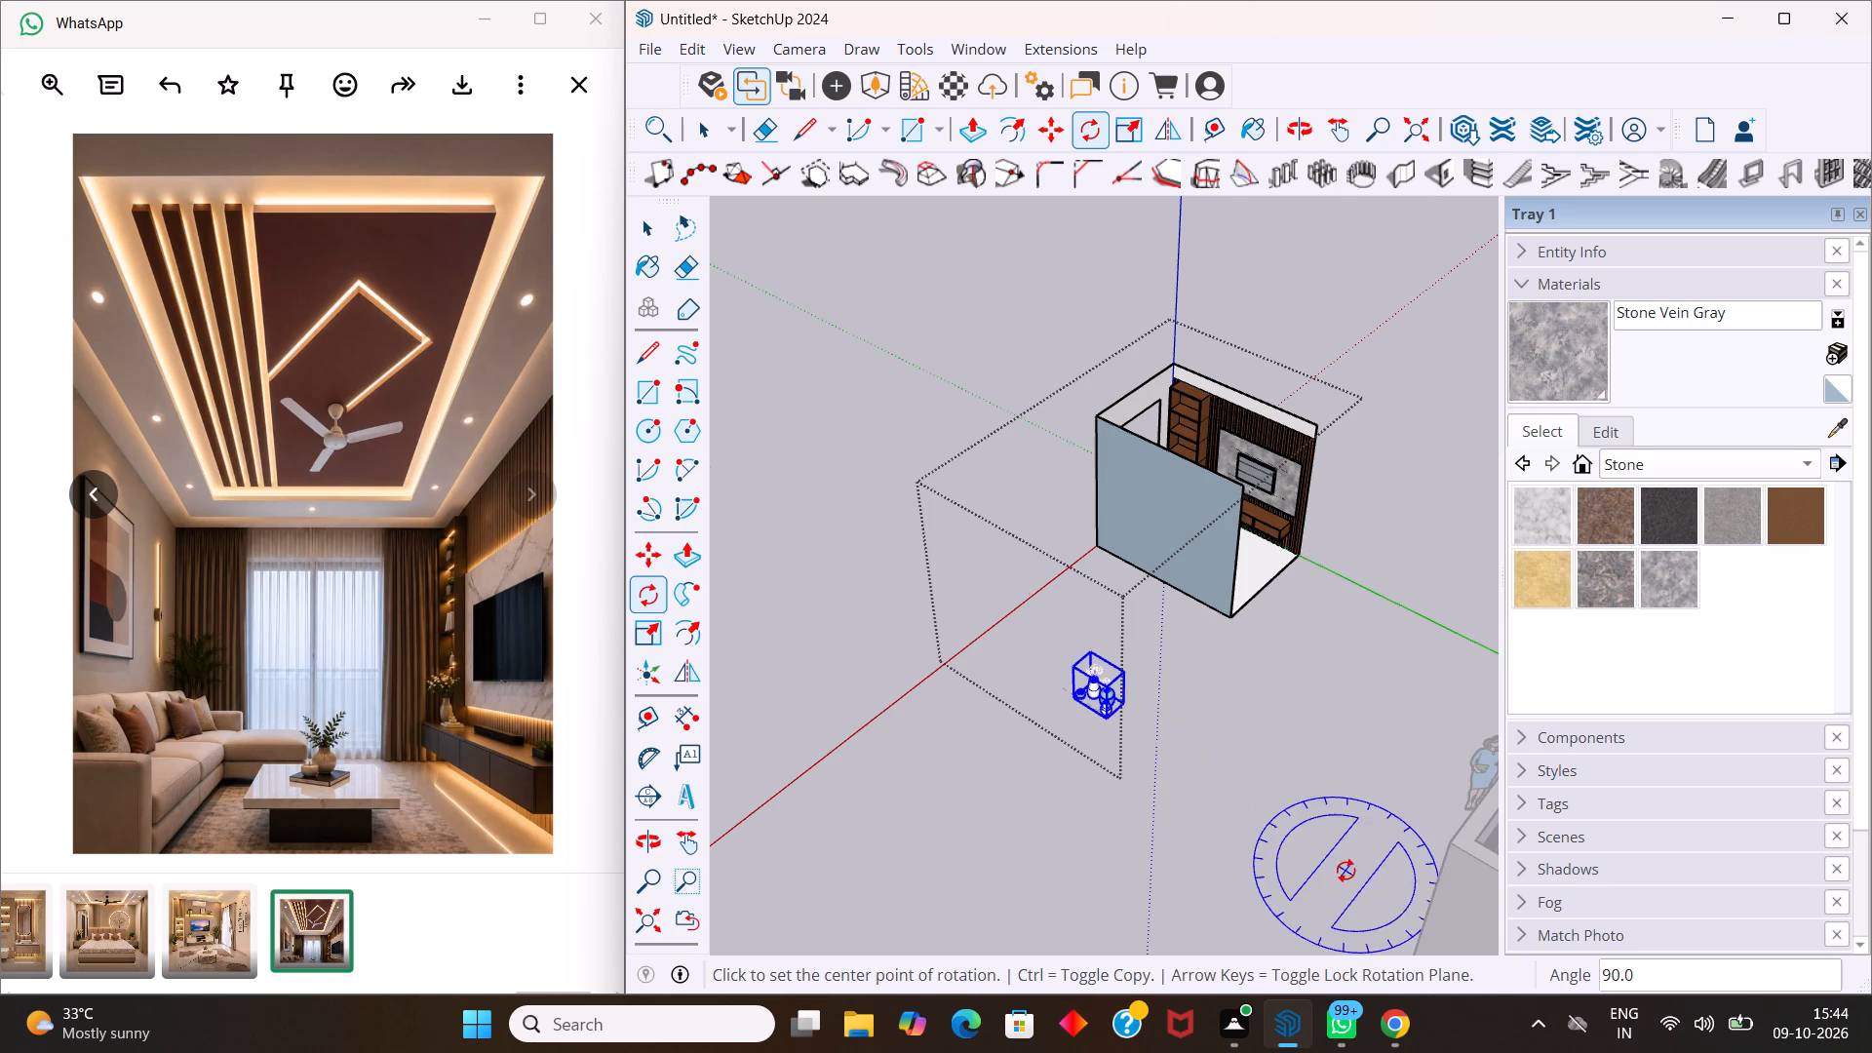
key("Escape")
key("space")
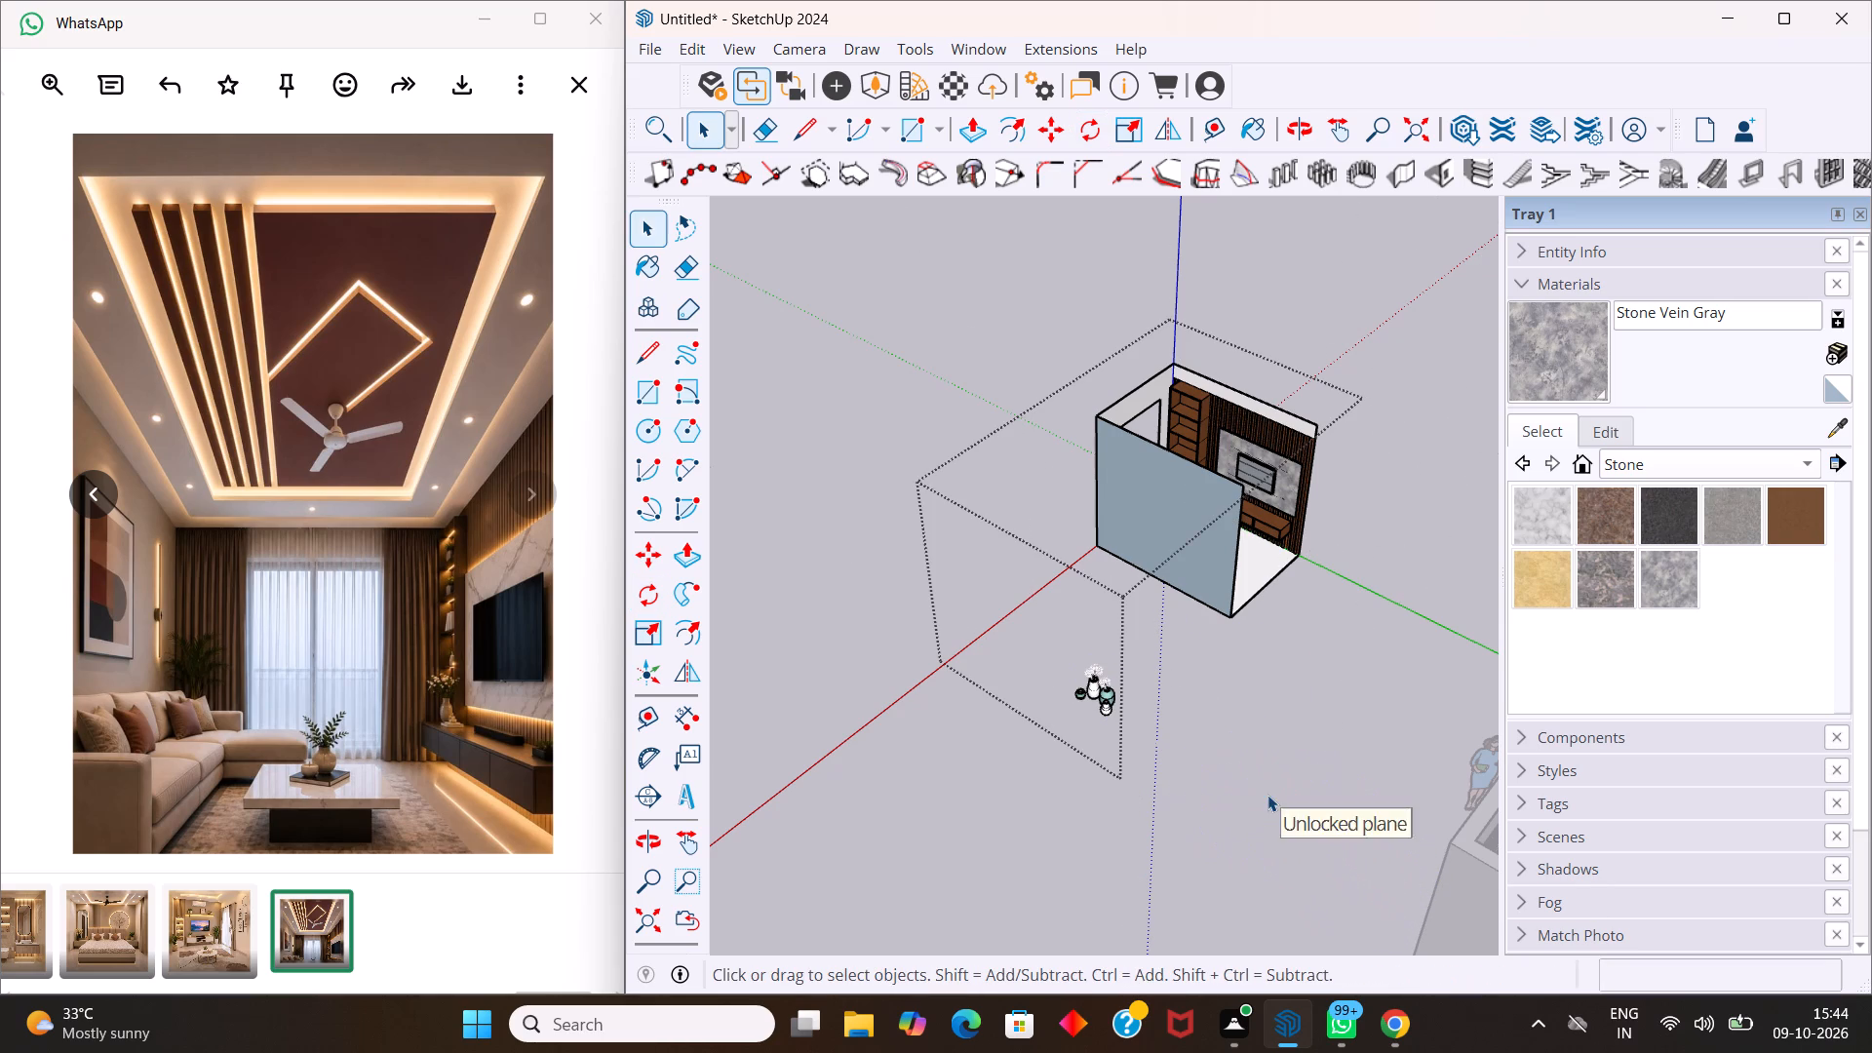
Move the flower vase set about 17' 3" into the living hall, onto the console below the TV.
key("m")
key("Escape")
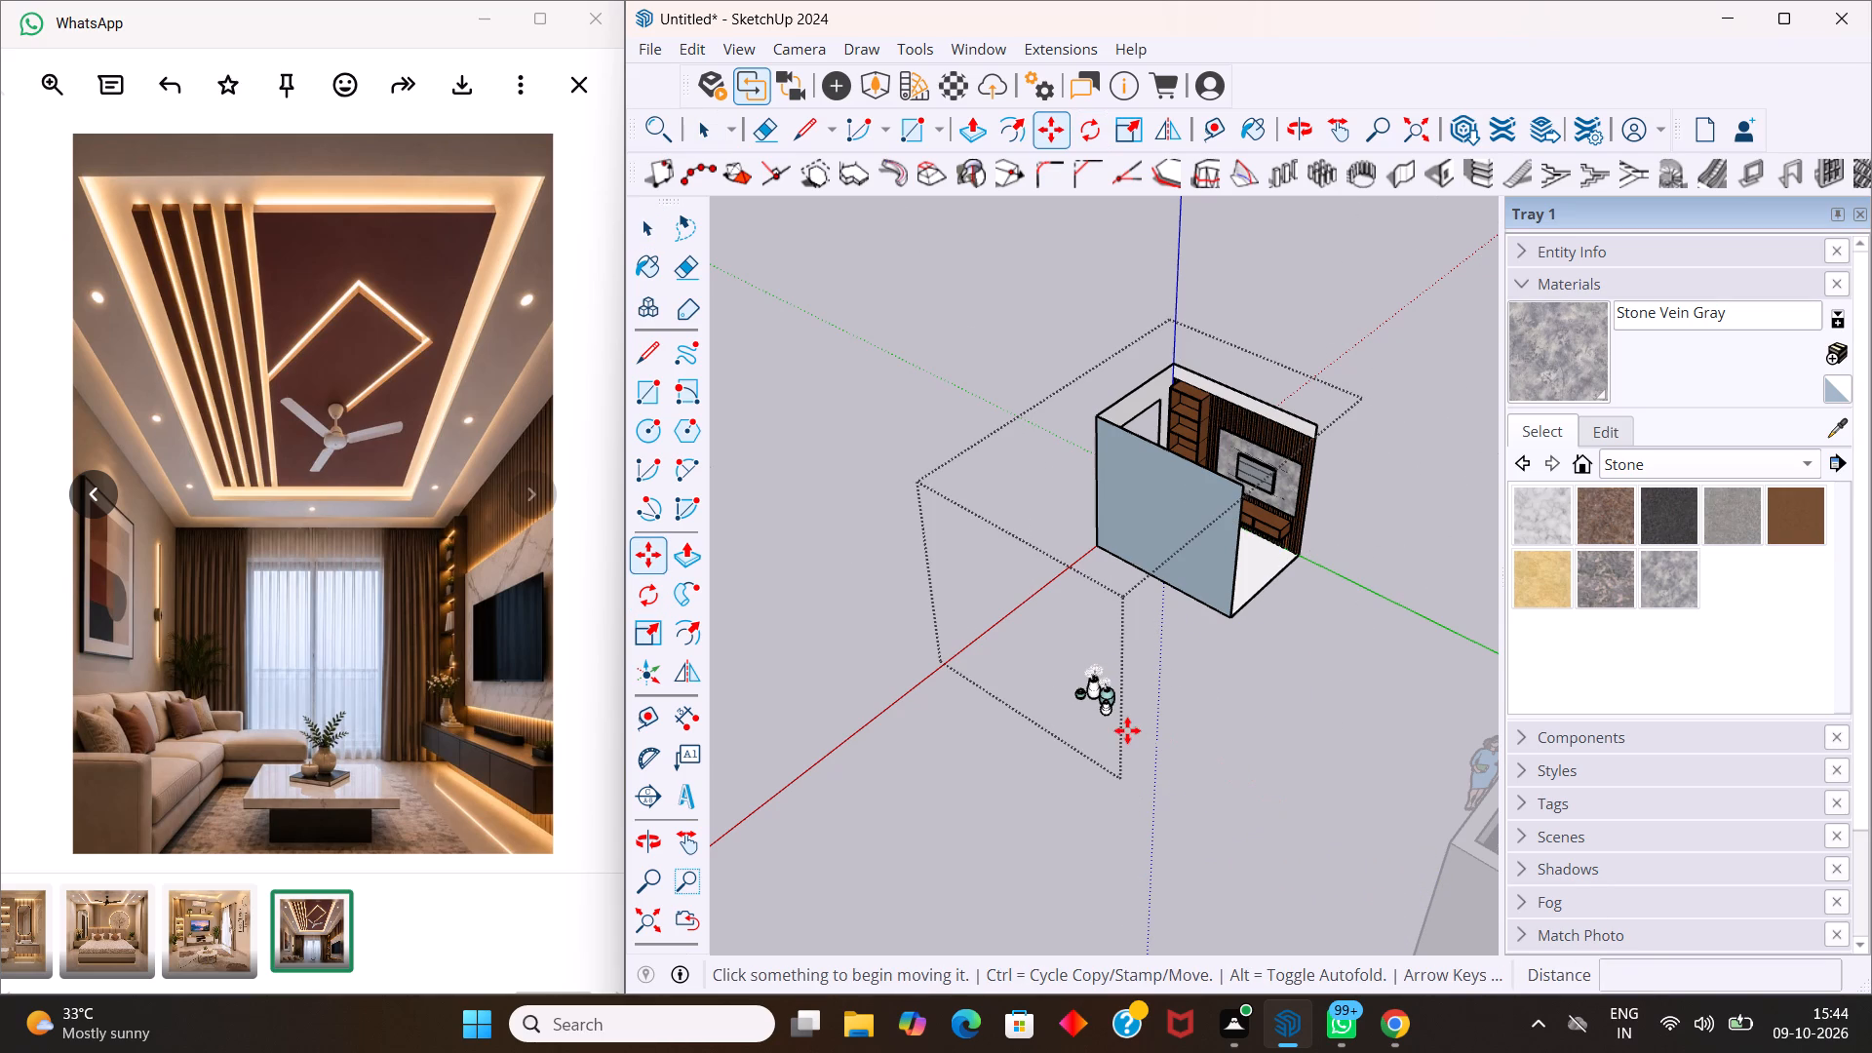
key("space")
left_click(1100, 702)
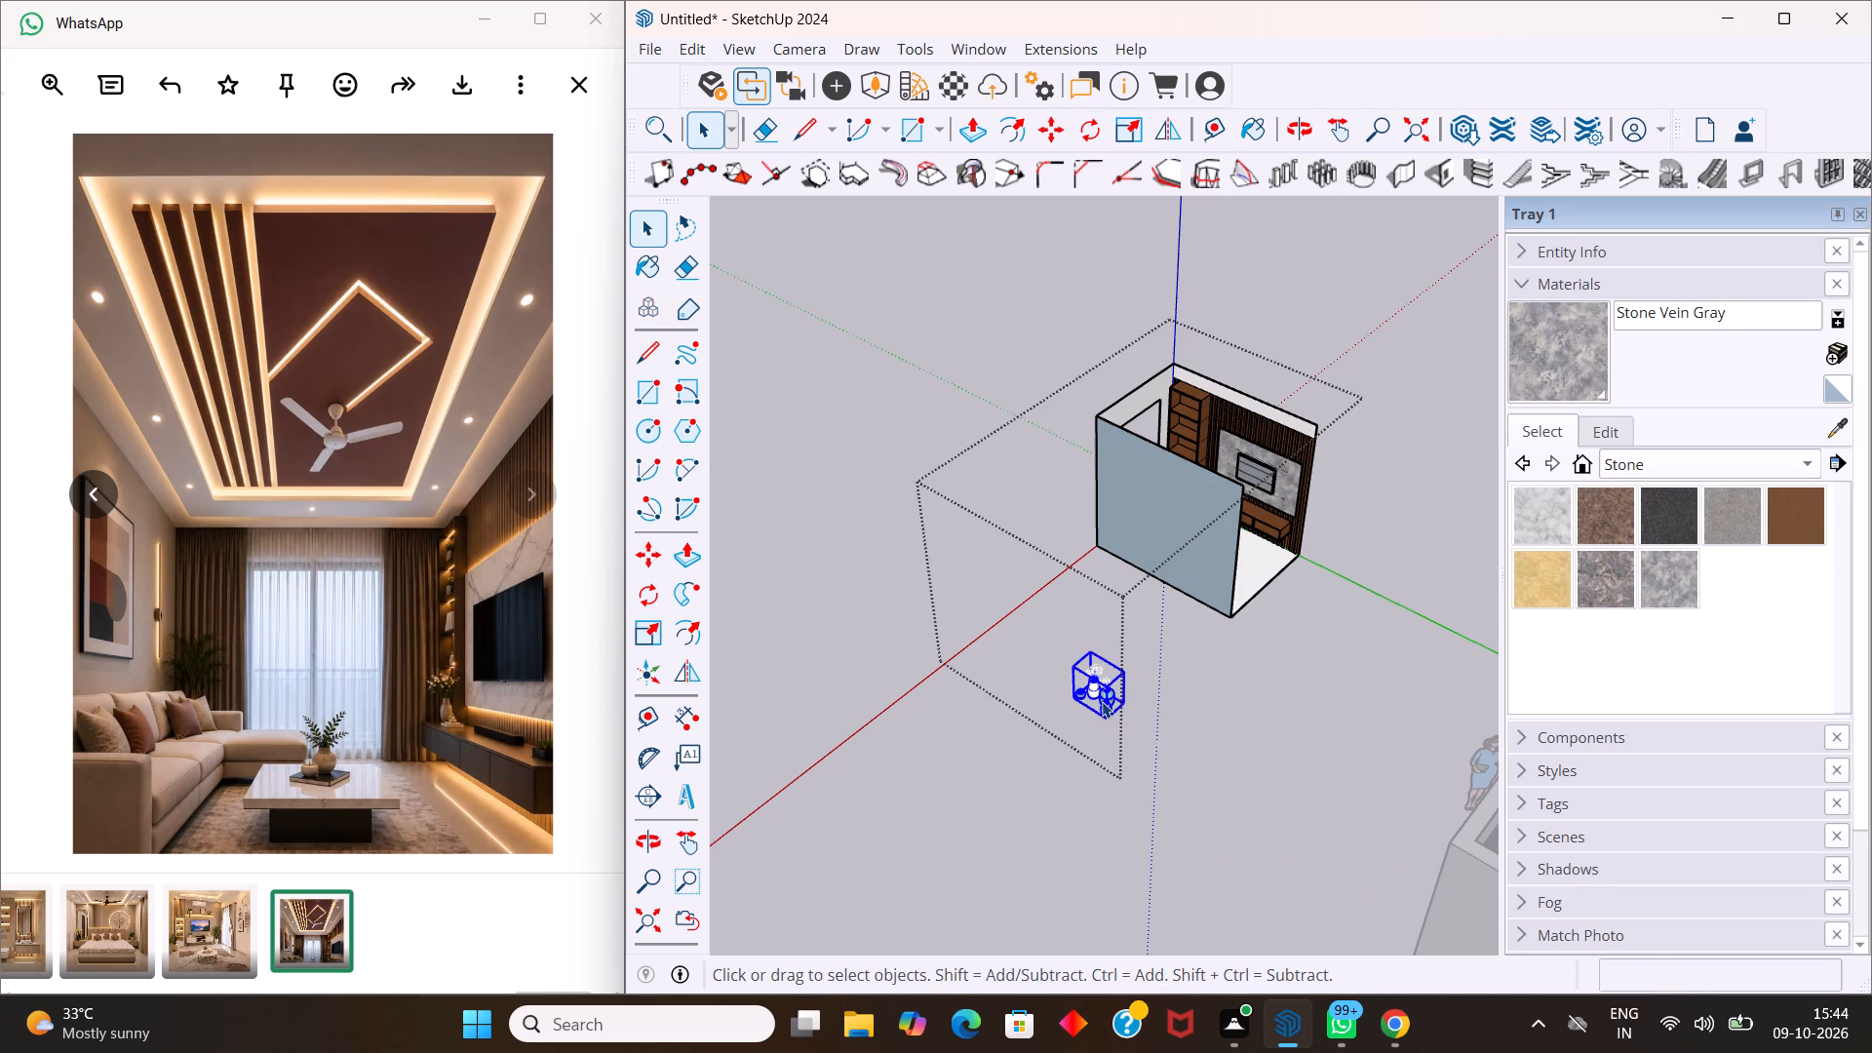
key("m")
left_click(1103, 710)
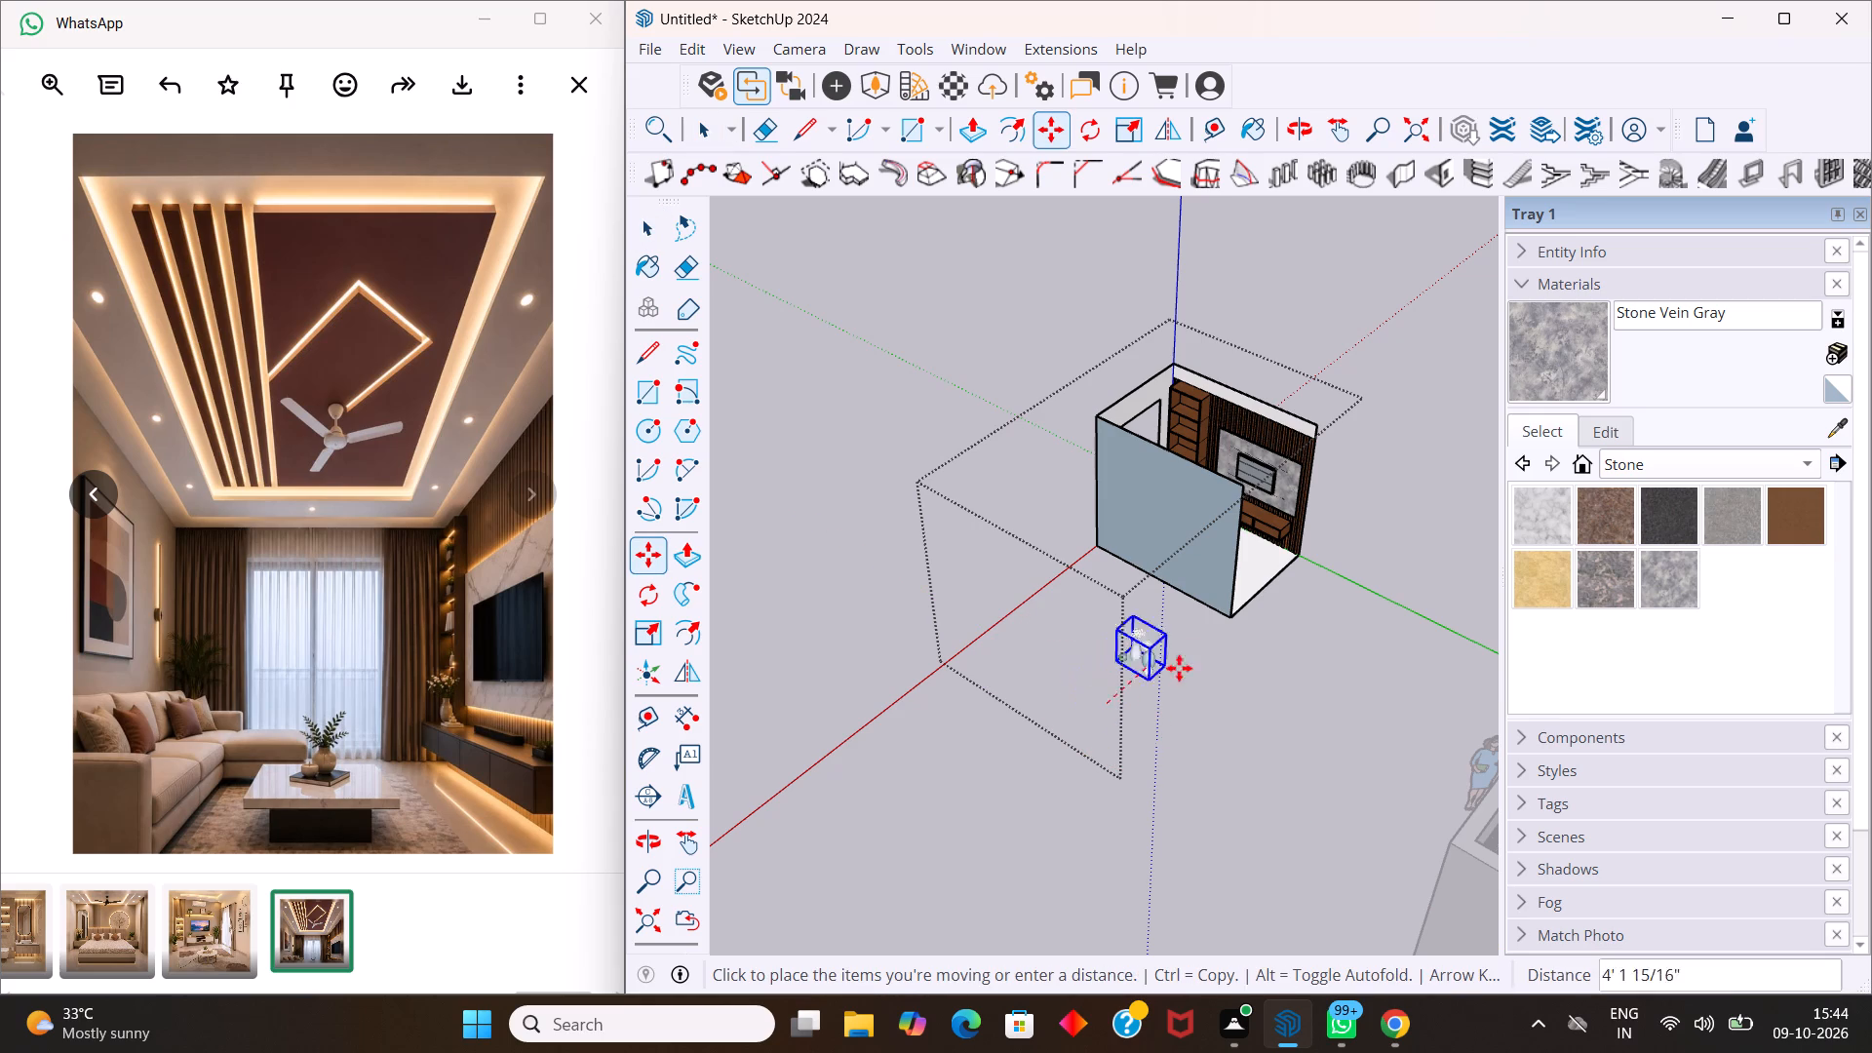
scroll(1248, 506, "up", 9)
scroll(1173, 440, "up", 5)
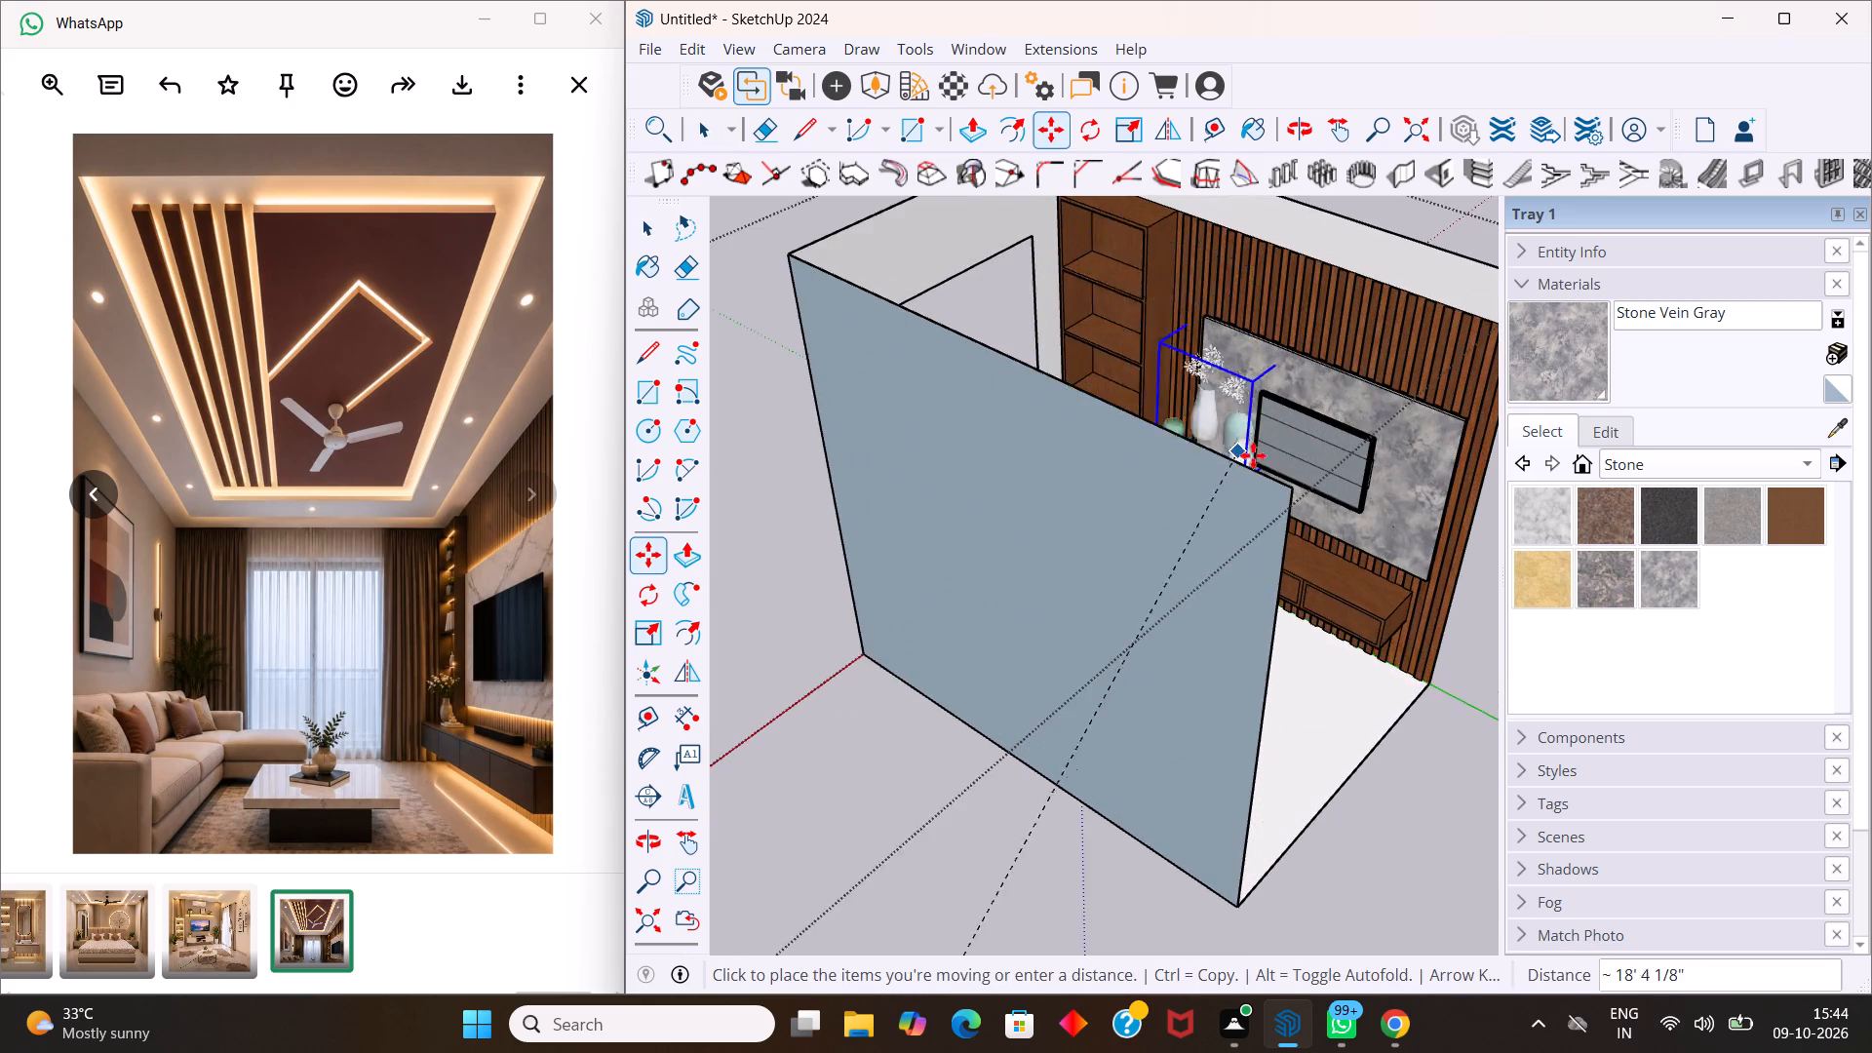
scroll(1253, 455, "up", 2)
scroll(1526, 601, "up", 7)
scroll(1513, 619, "down", 16)
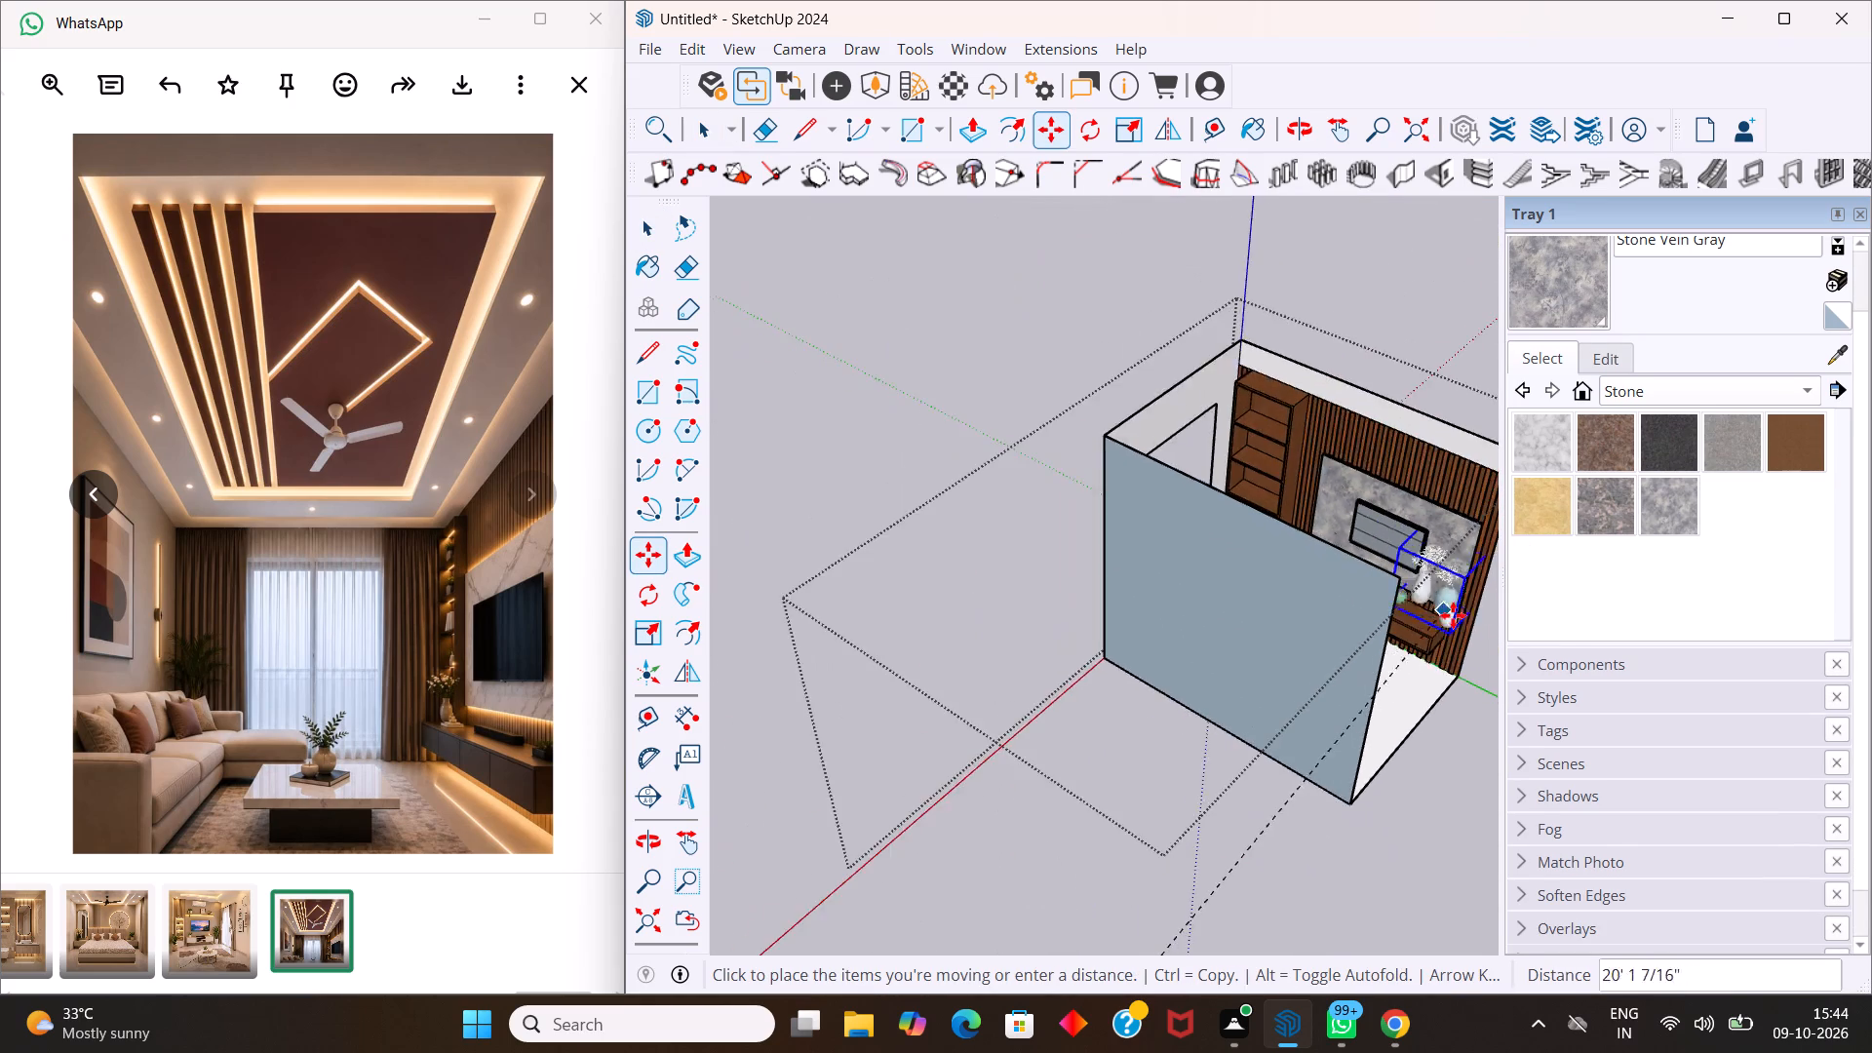
scroll(1466, 597, "down", 15)
middle_click_drag(1429, 637, 1065, 572)
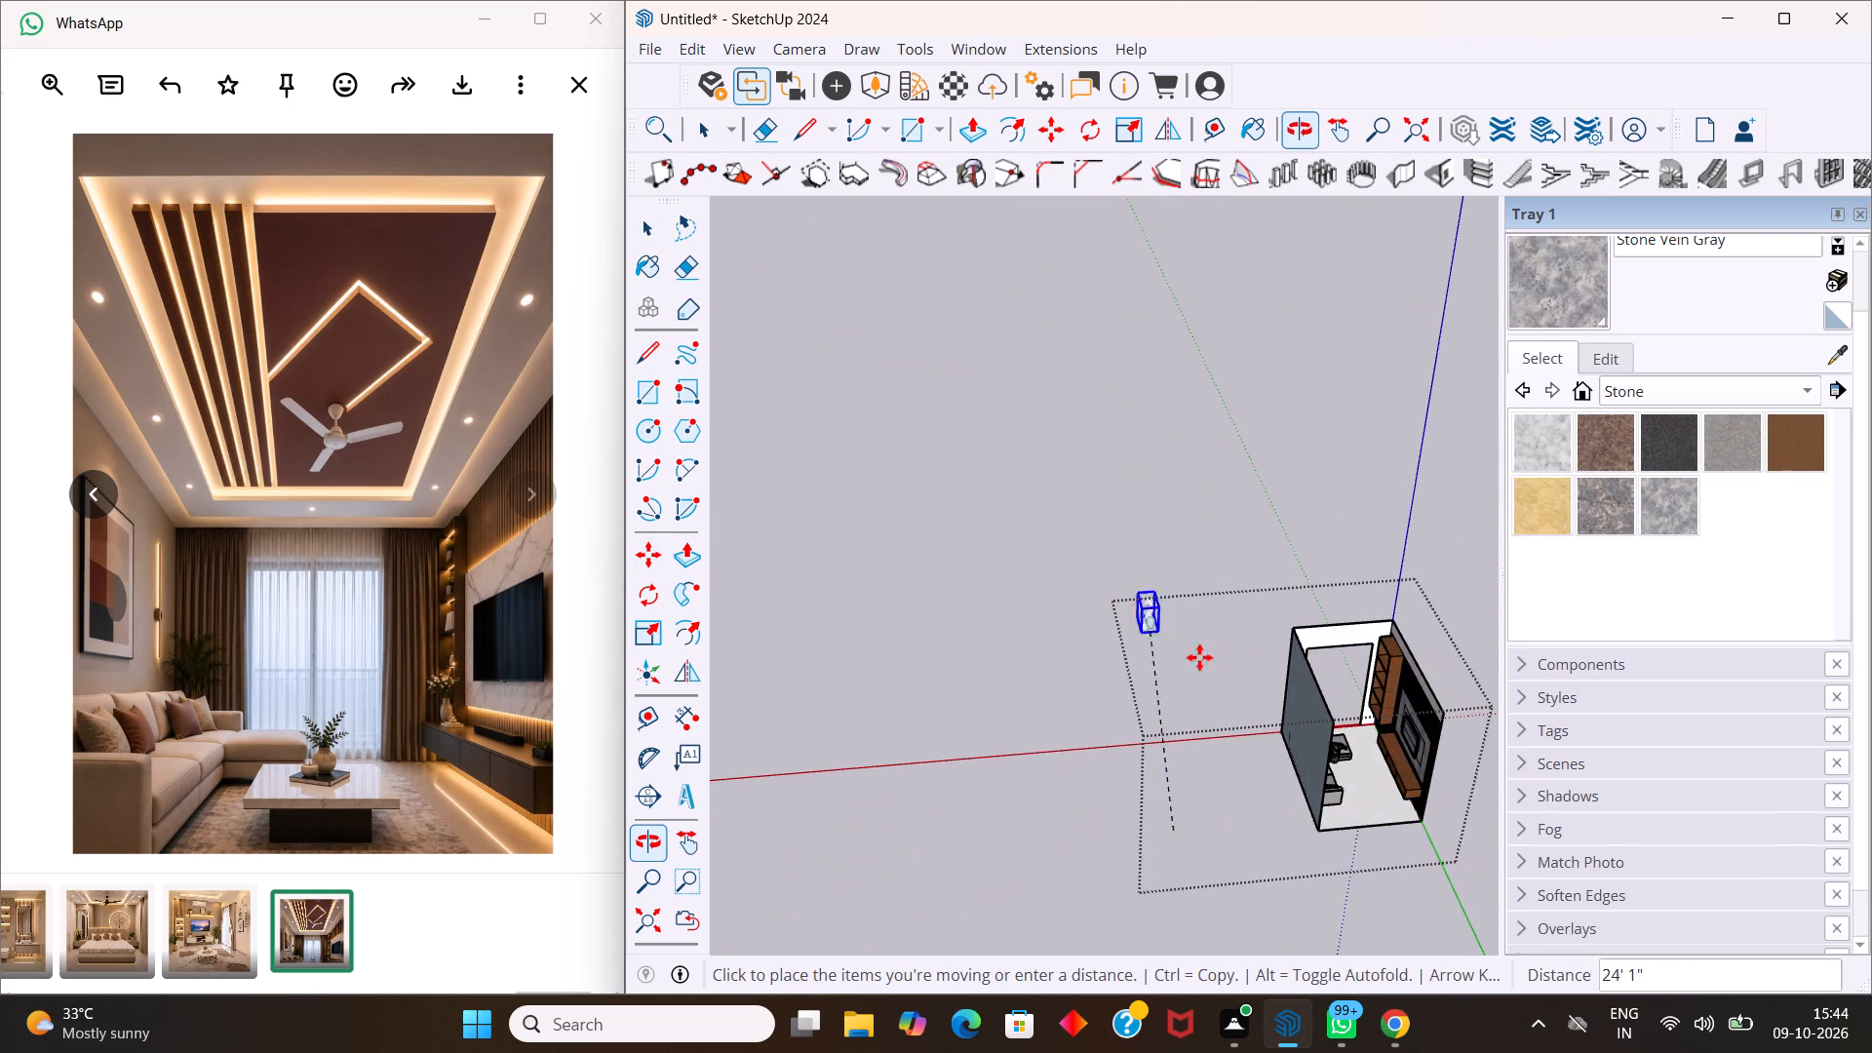
scroll(1349, 730, "up", 20)
scroll(1349, 730, "up", 3)
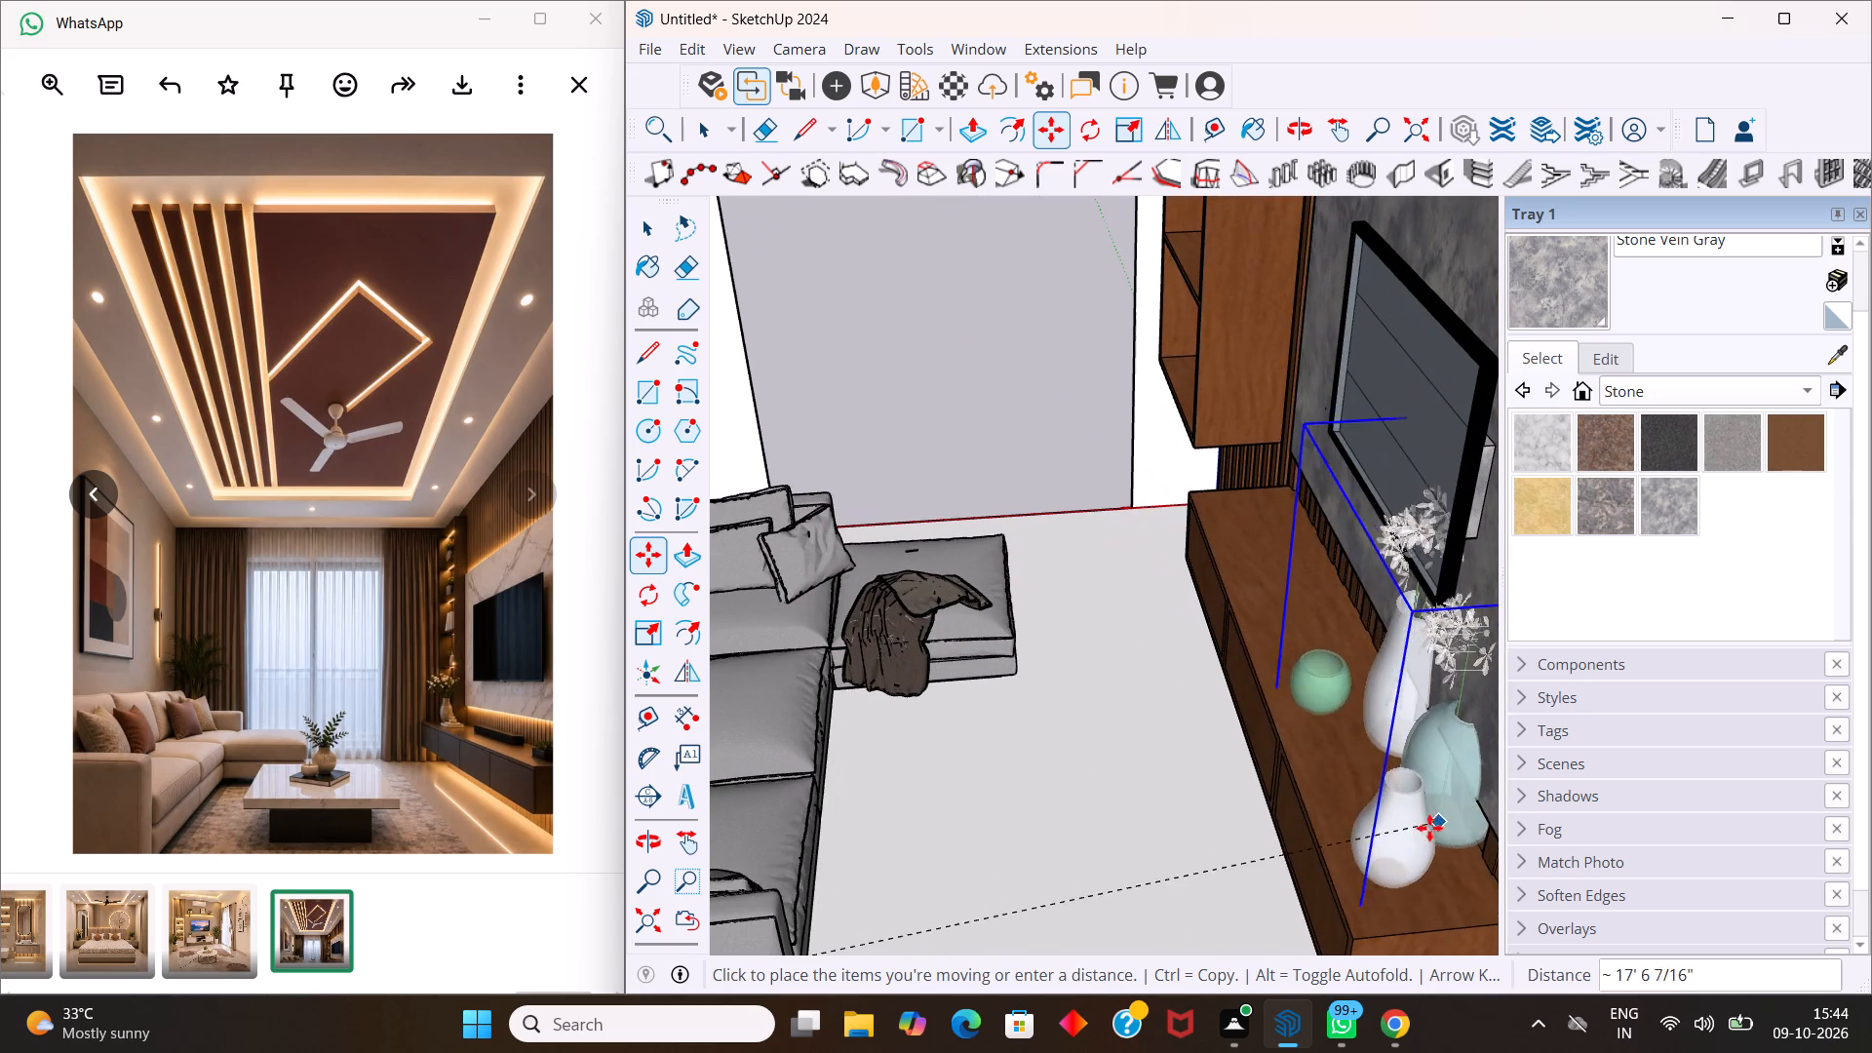
left_click(1406, 834)
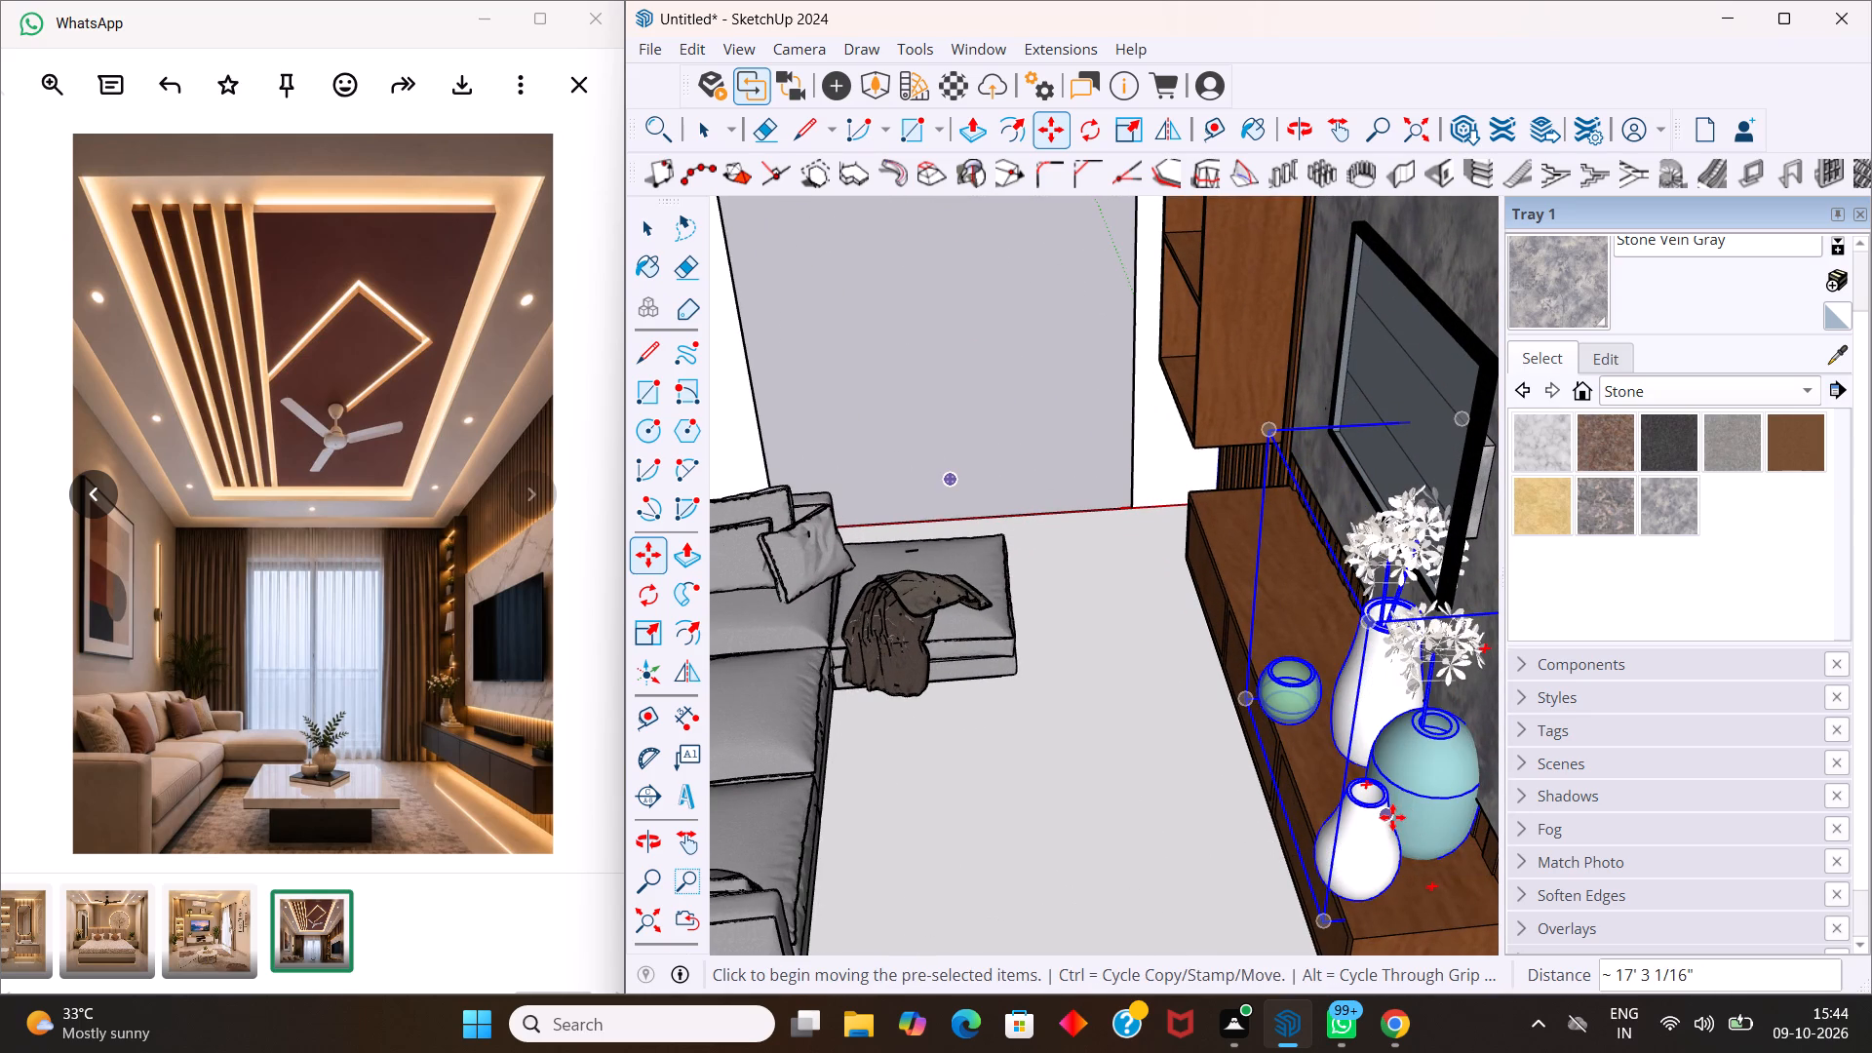
Scale the flower vase set down uniformly from its upper corner to suit the TV console.
key("s")
left_click_drag(1268, 426, 1283, 464)
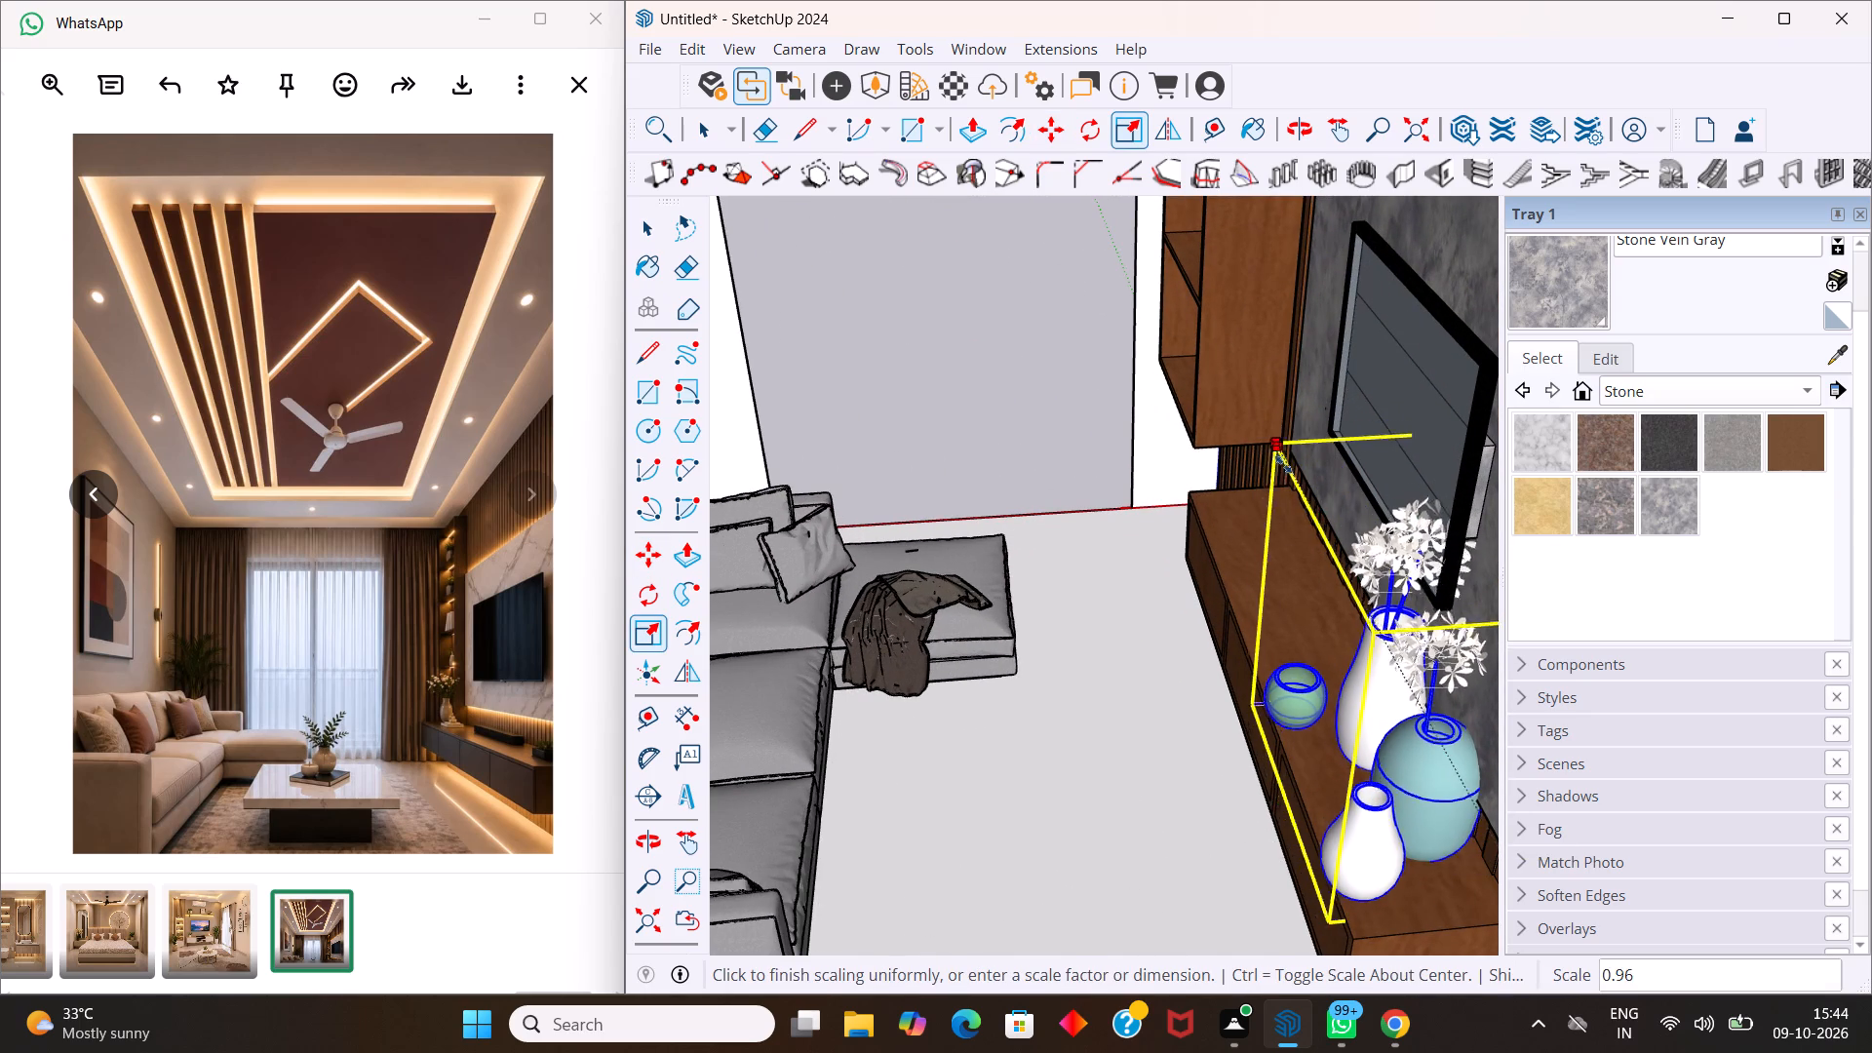
left_click_drag(1283, 464, 1369, 675)
Move the scaled vase set about 3 15/16" across the console top, toward its front edge.
key("m")
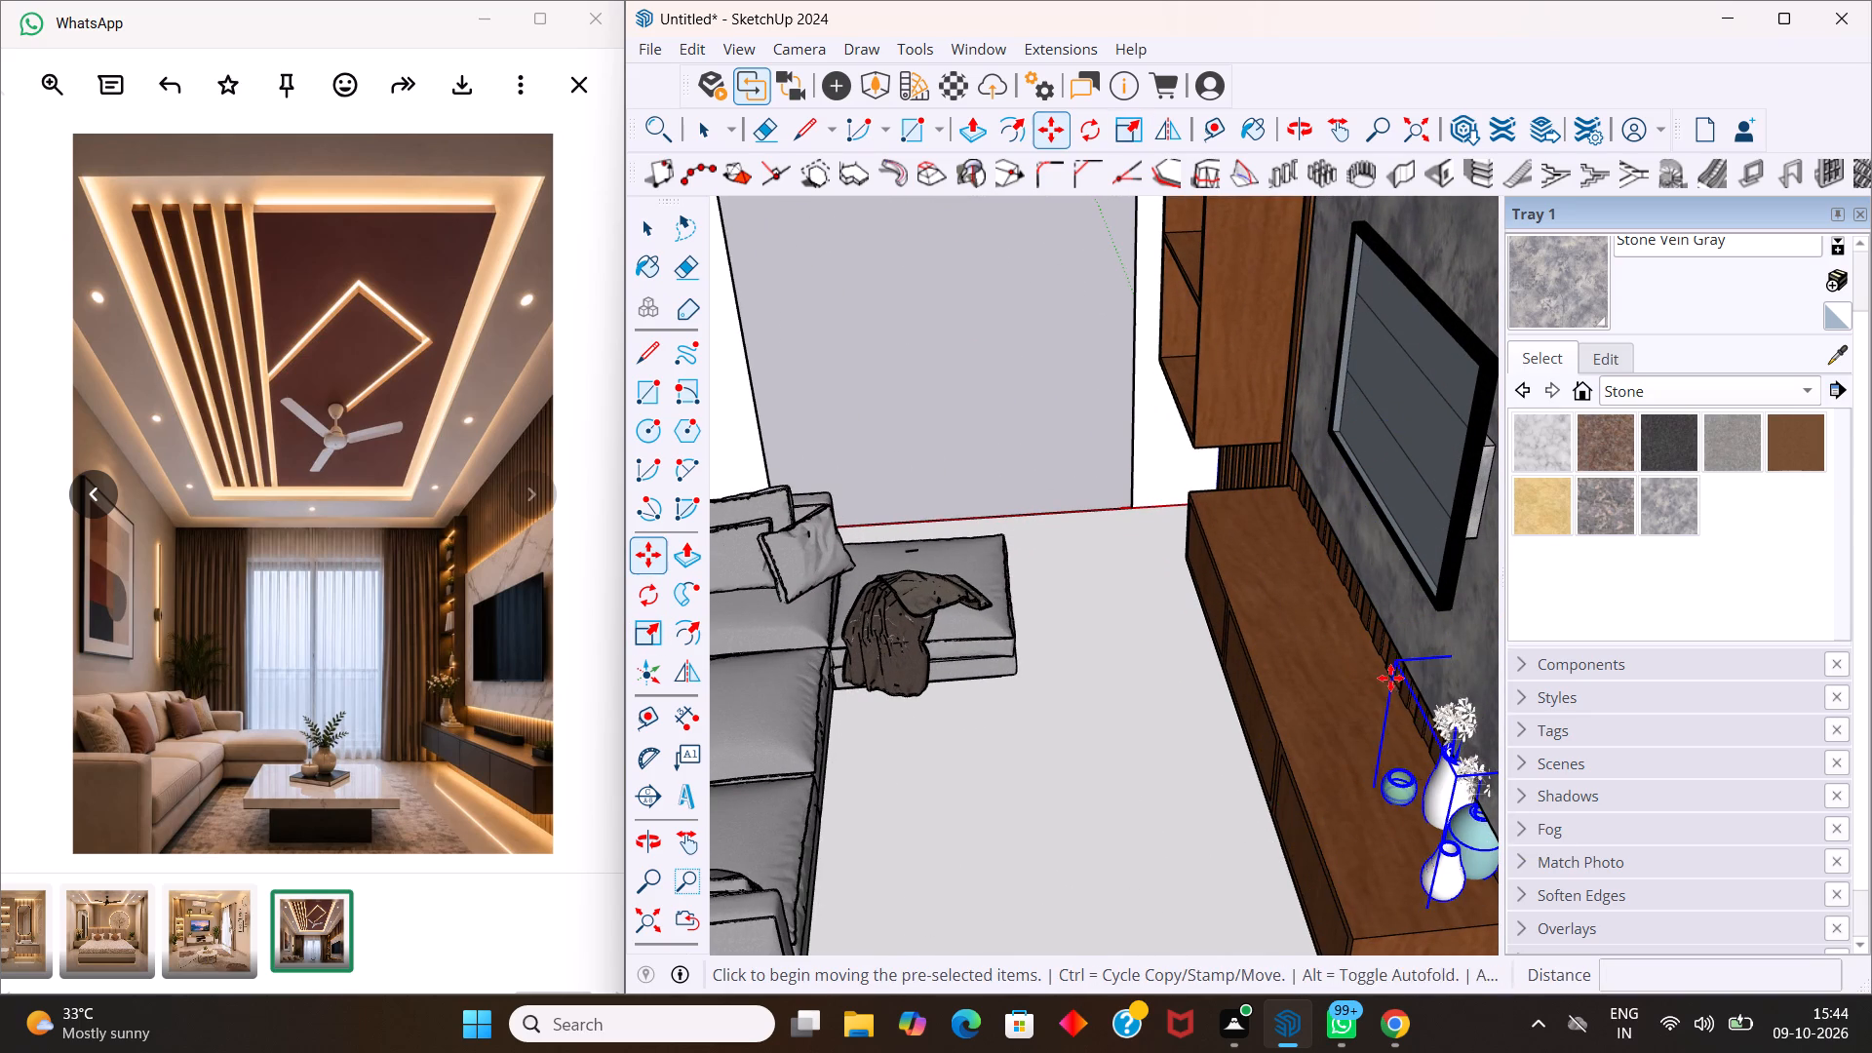
left_click(1428, 913)
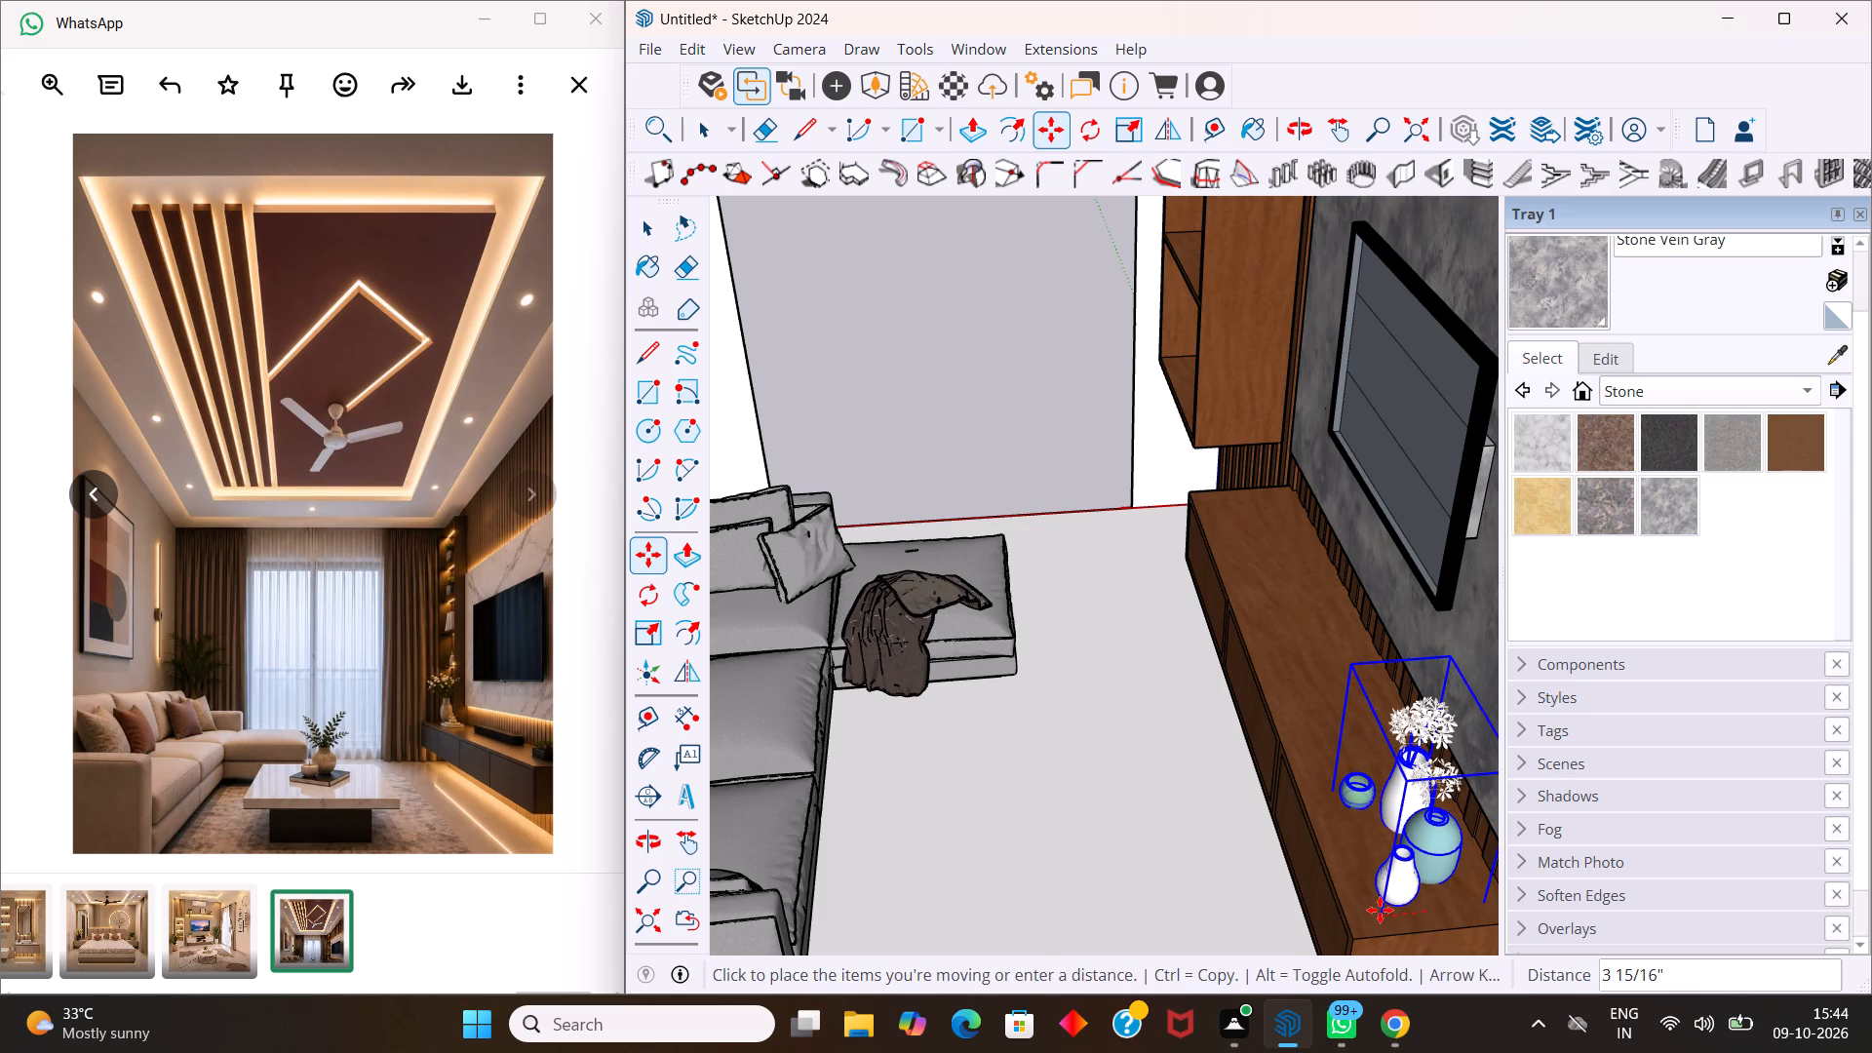
left_click(1380, 910)
middle_click_drag(1379, 885, 1348, 622)
scroll(1345, 609, "down", 6)
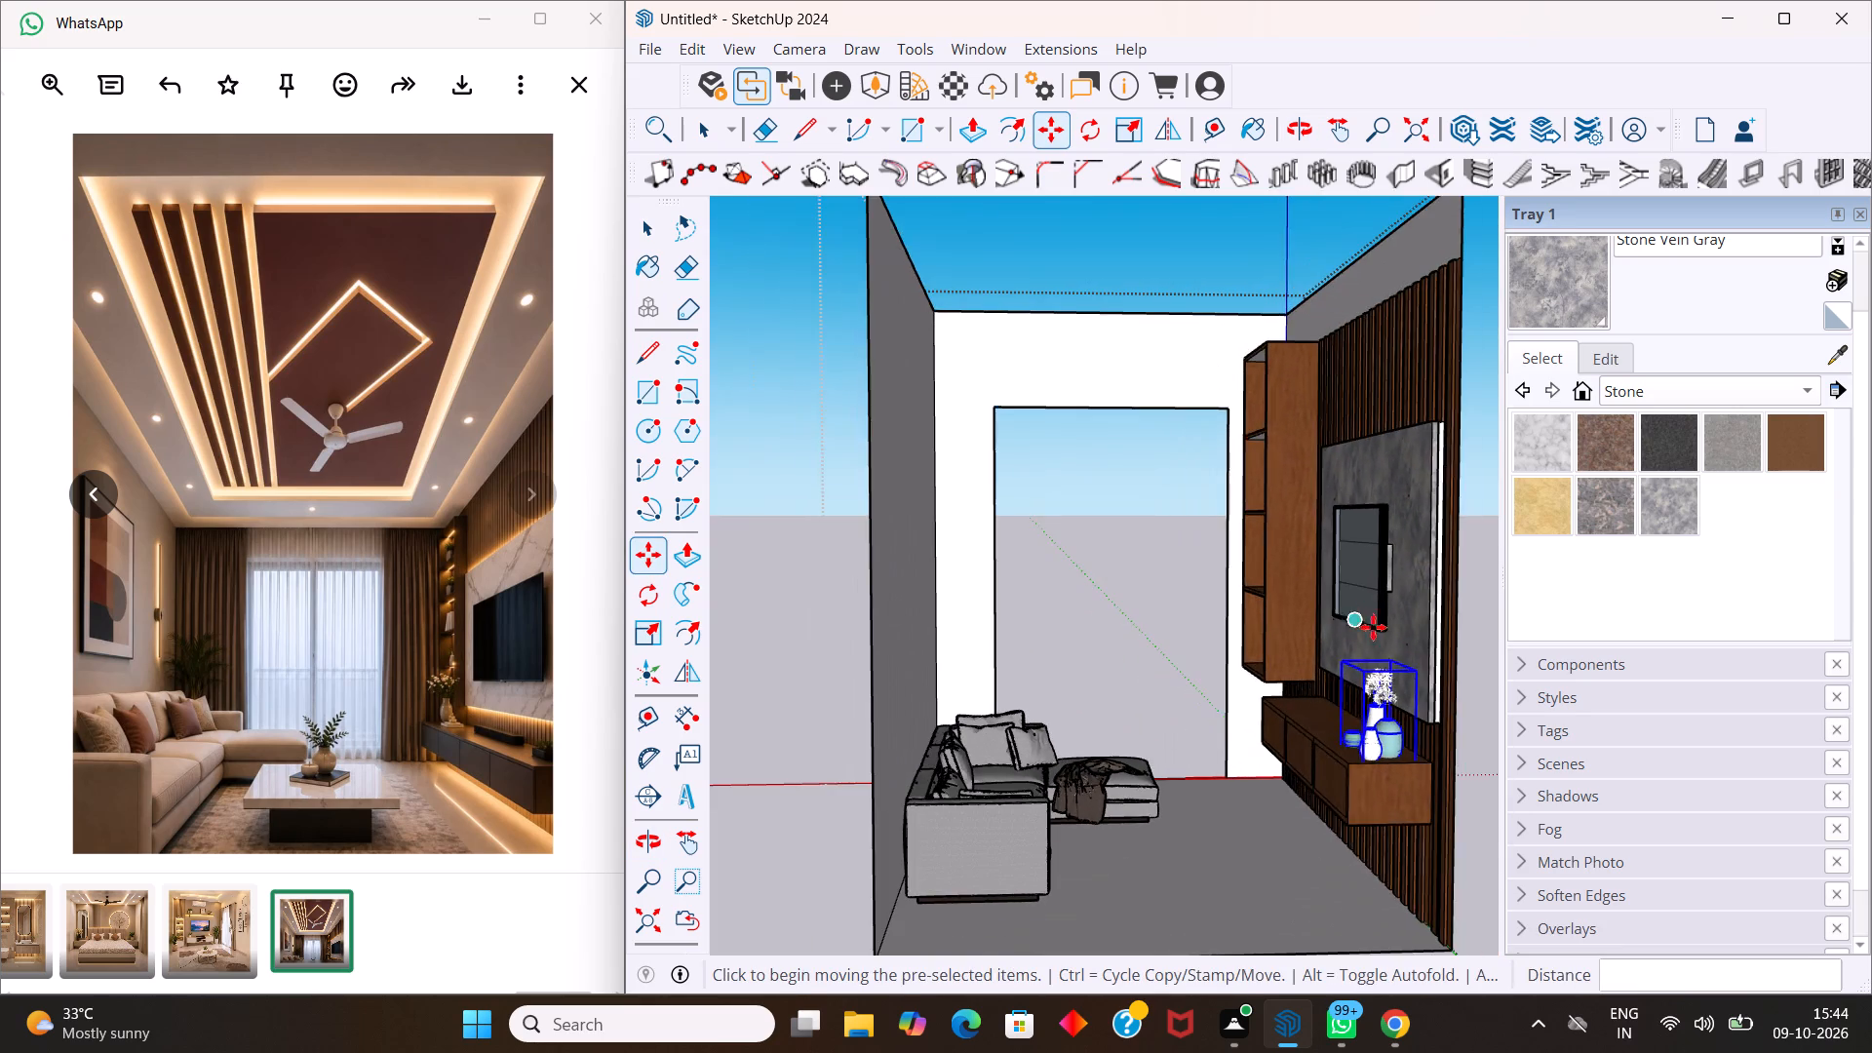
Raise the vase set by its base corner about 7/16" to rest on the console top.
scroll(1399, 795, "up", 18)
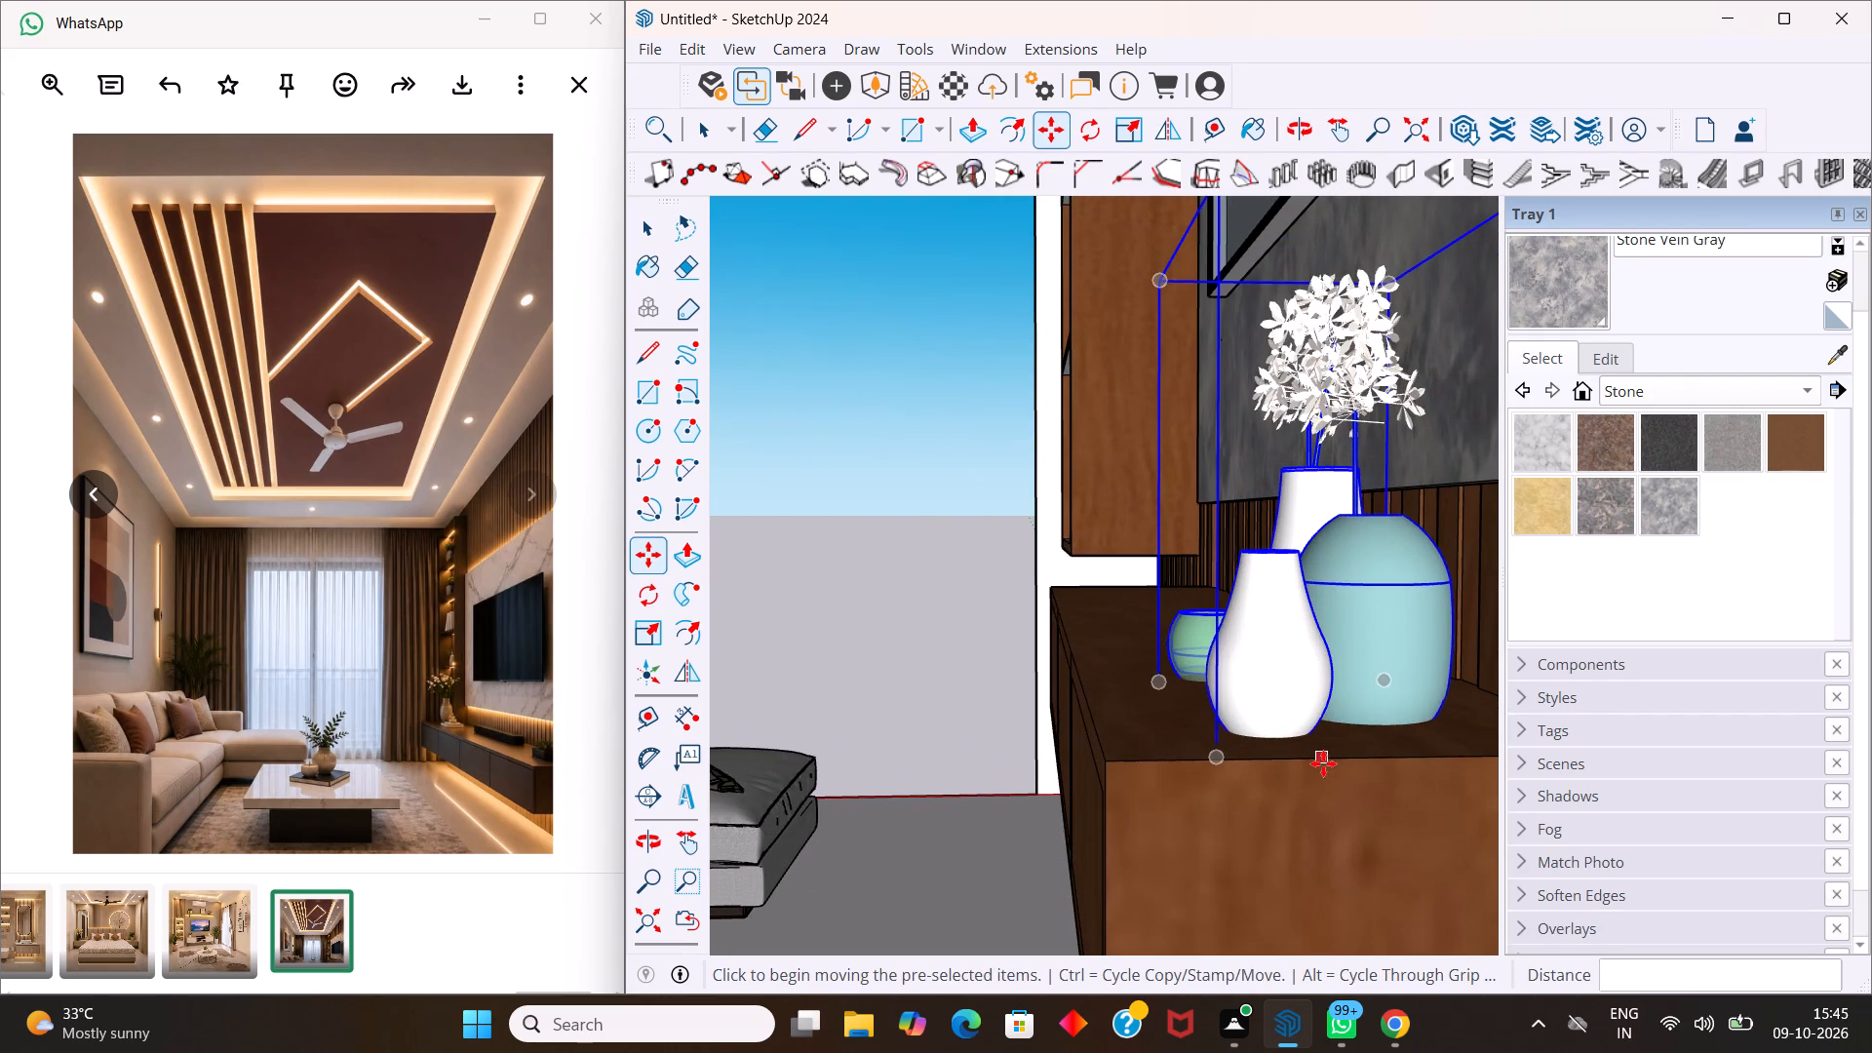
key("m")
left_click(1228, 762)
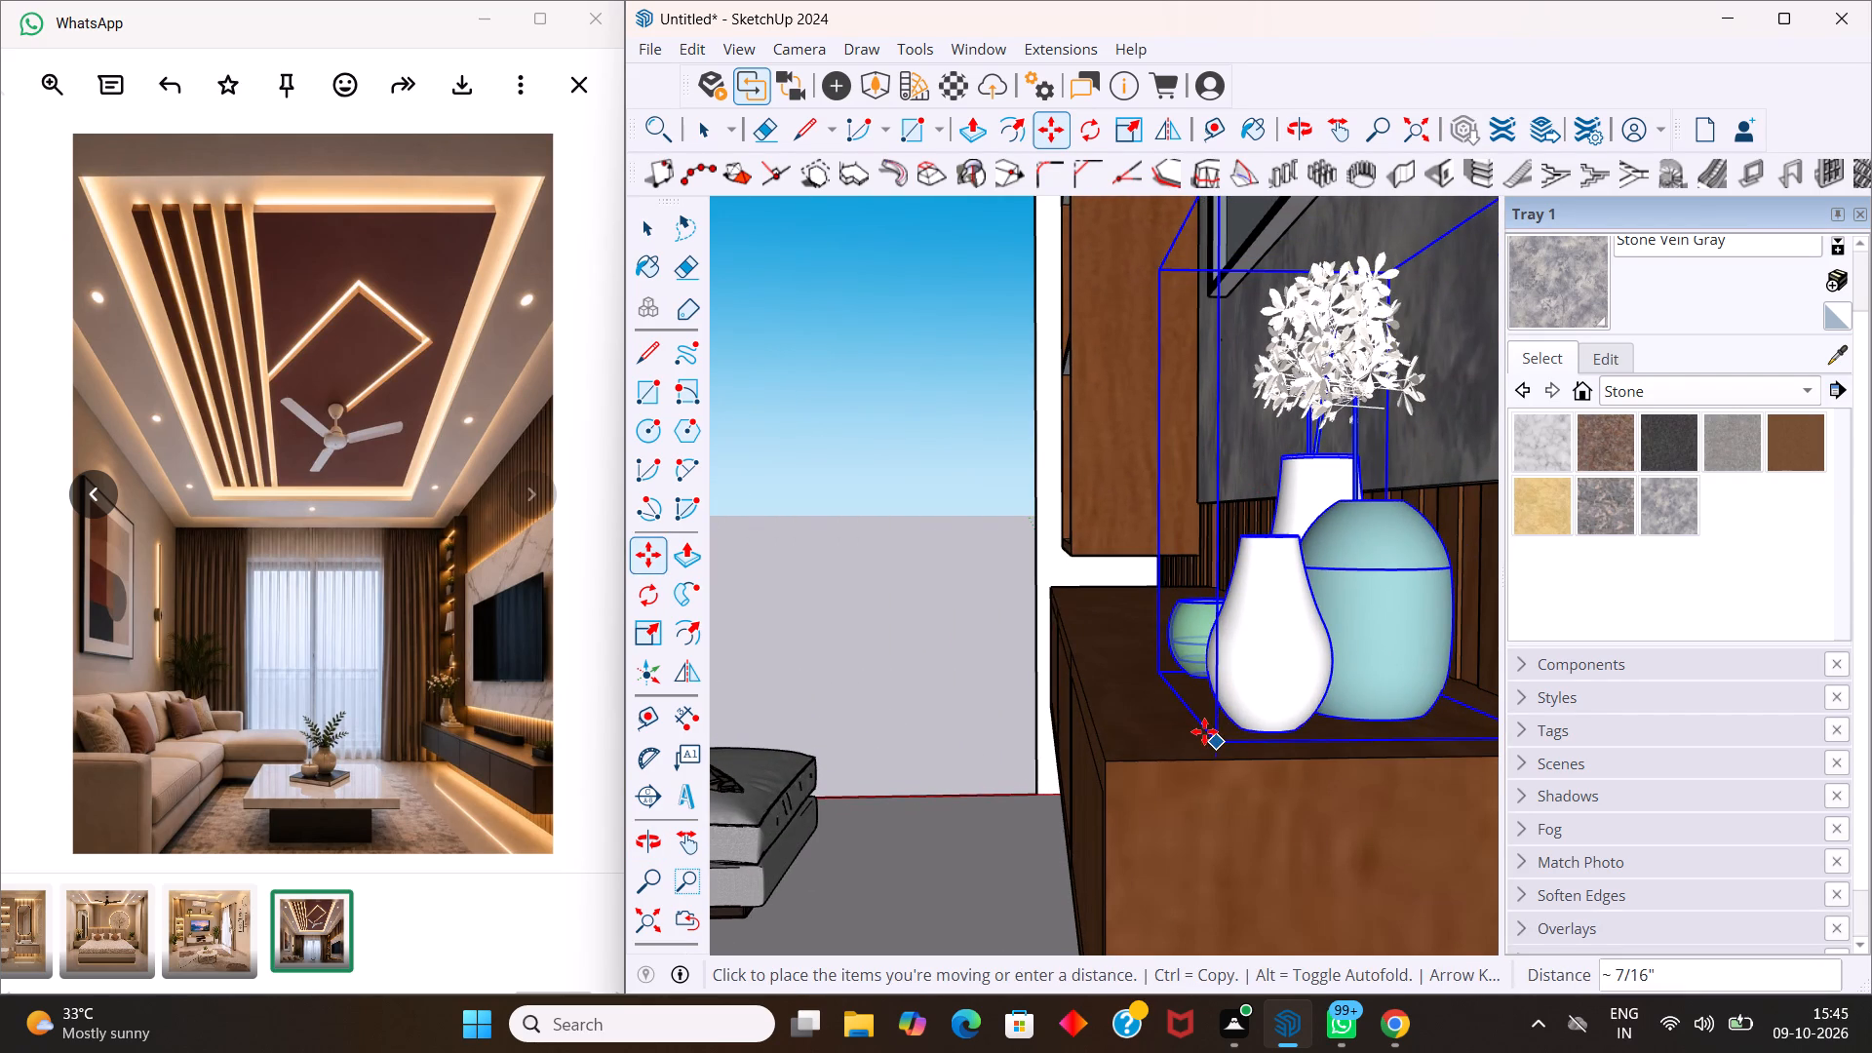
left_click(1203, 740)
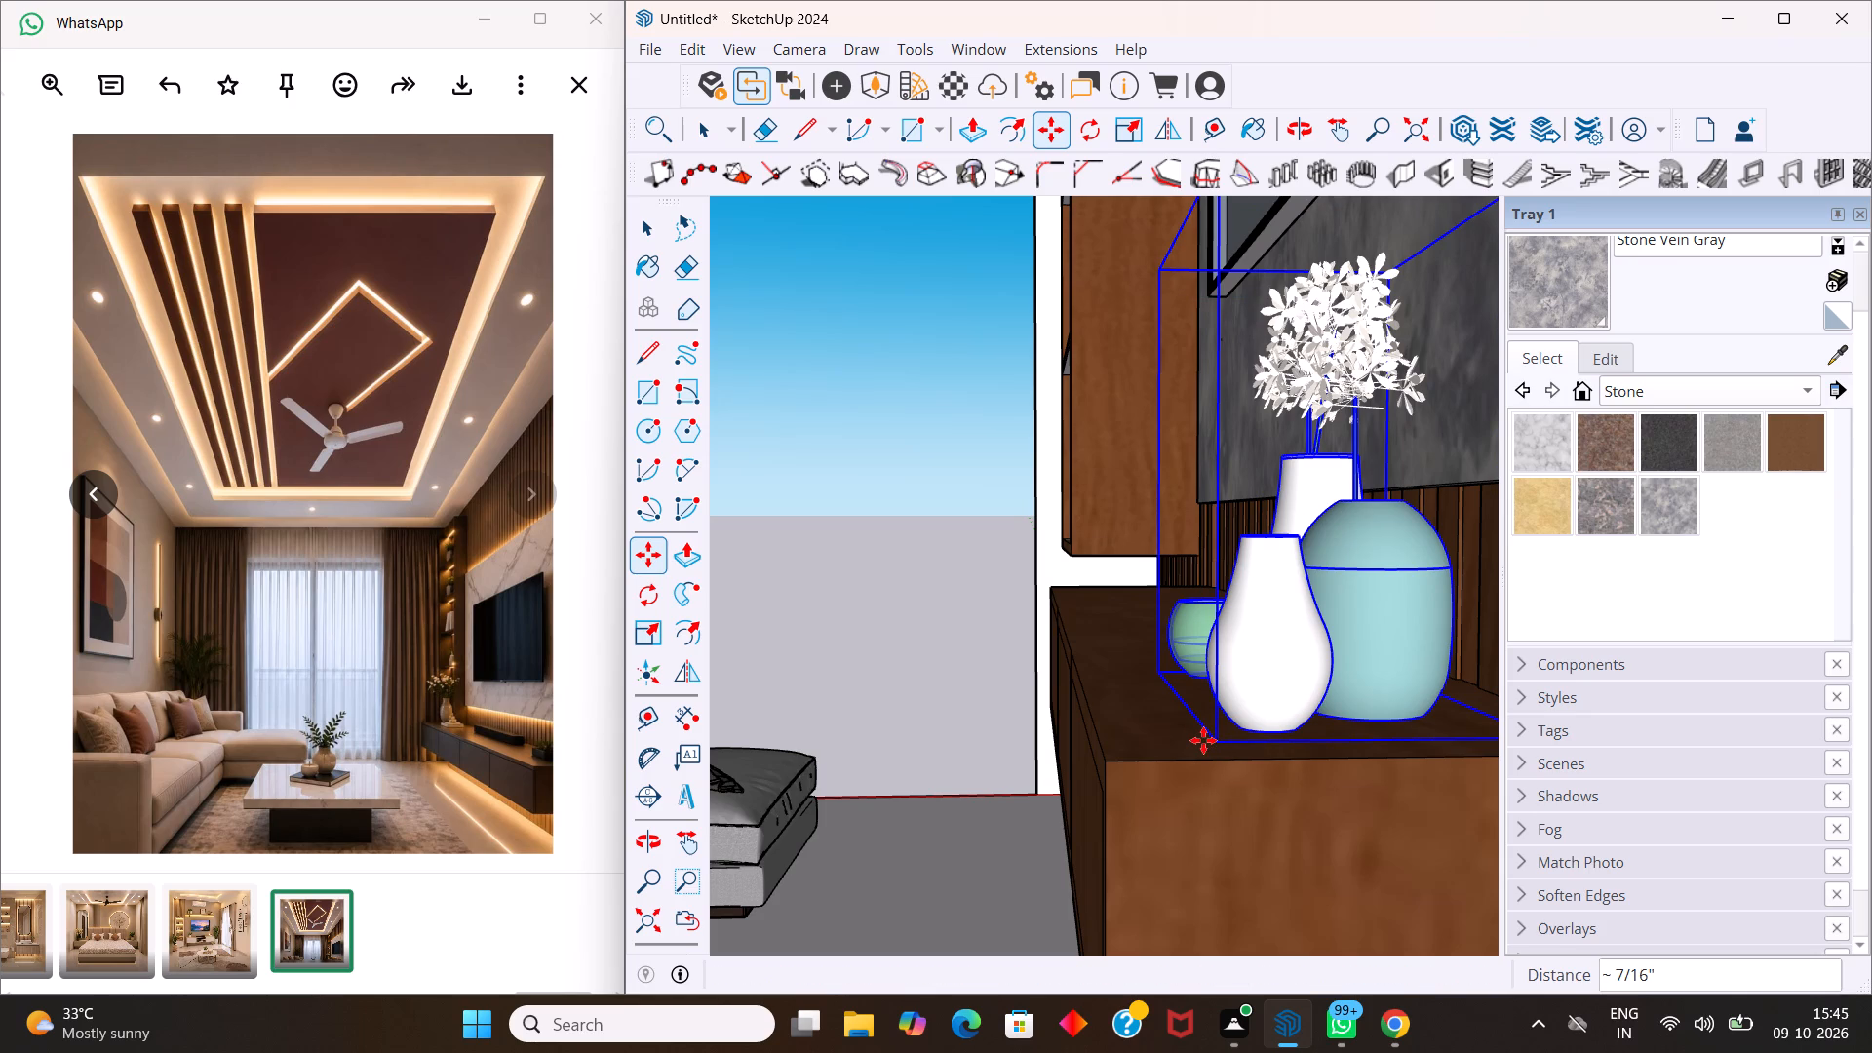
key("Escape")
scroll(1183, 729, "down", 5)
key("space")
scroll(1127, 687, "down", 4)
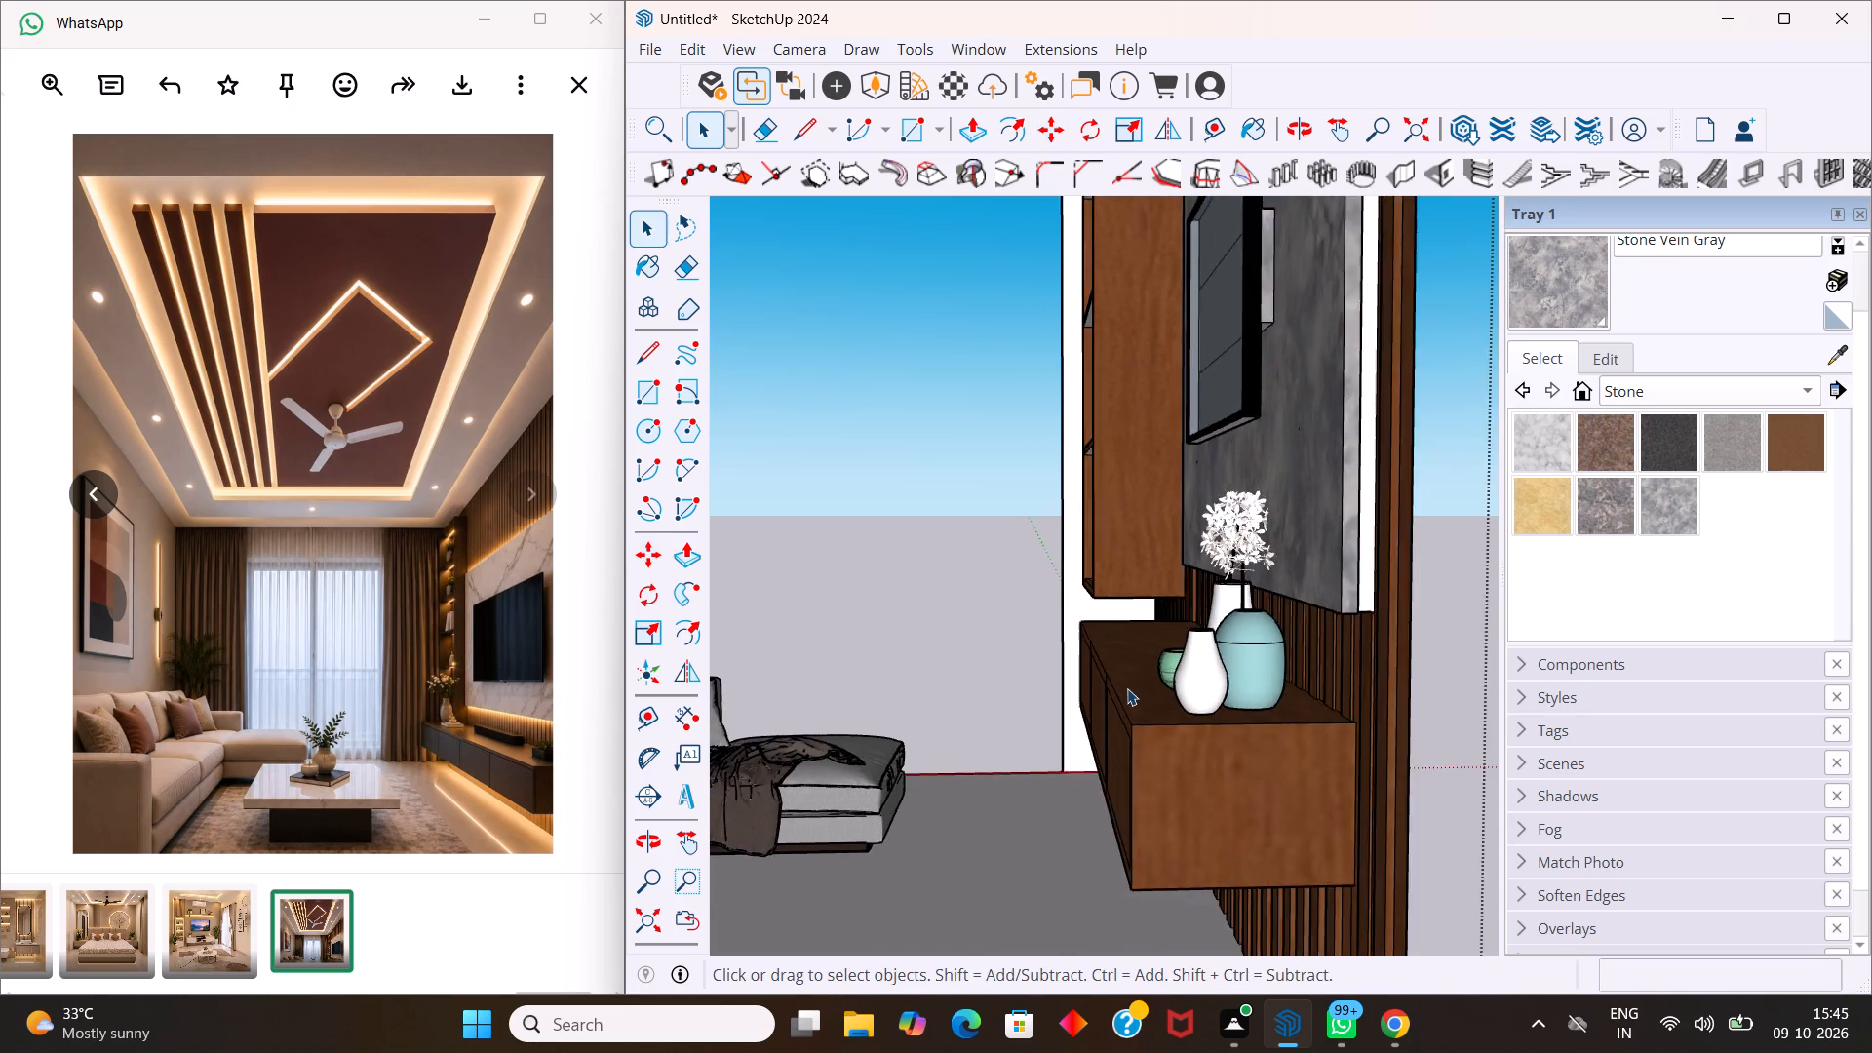
Examine the TV wall, open shelving and vase placement from several angles around the hall.
scroll(1127, 688, "down", 6)
middle_click_drag(1123, 665, 1385, 808)
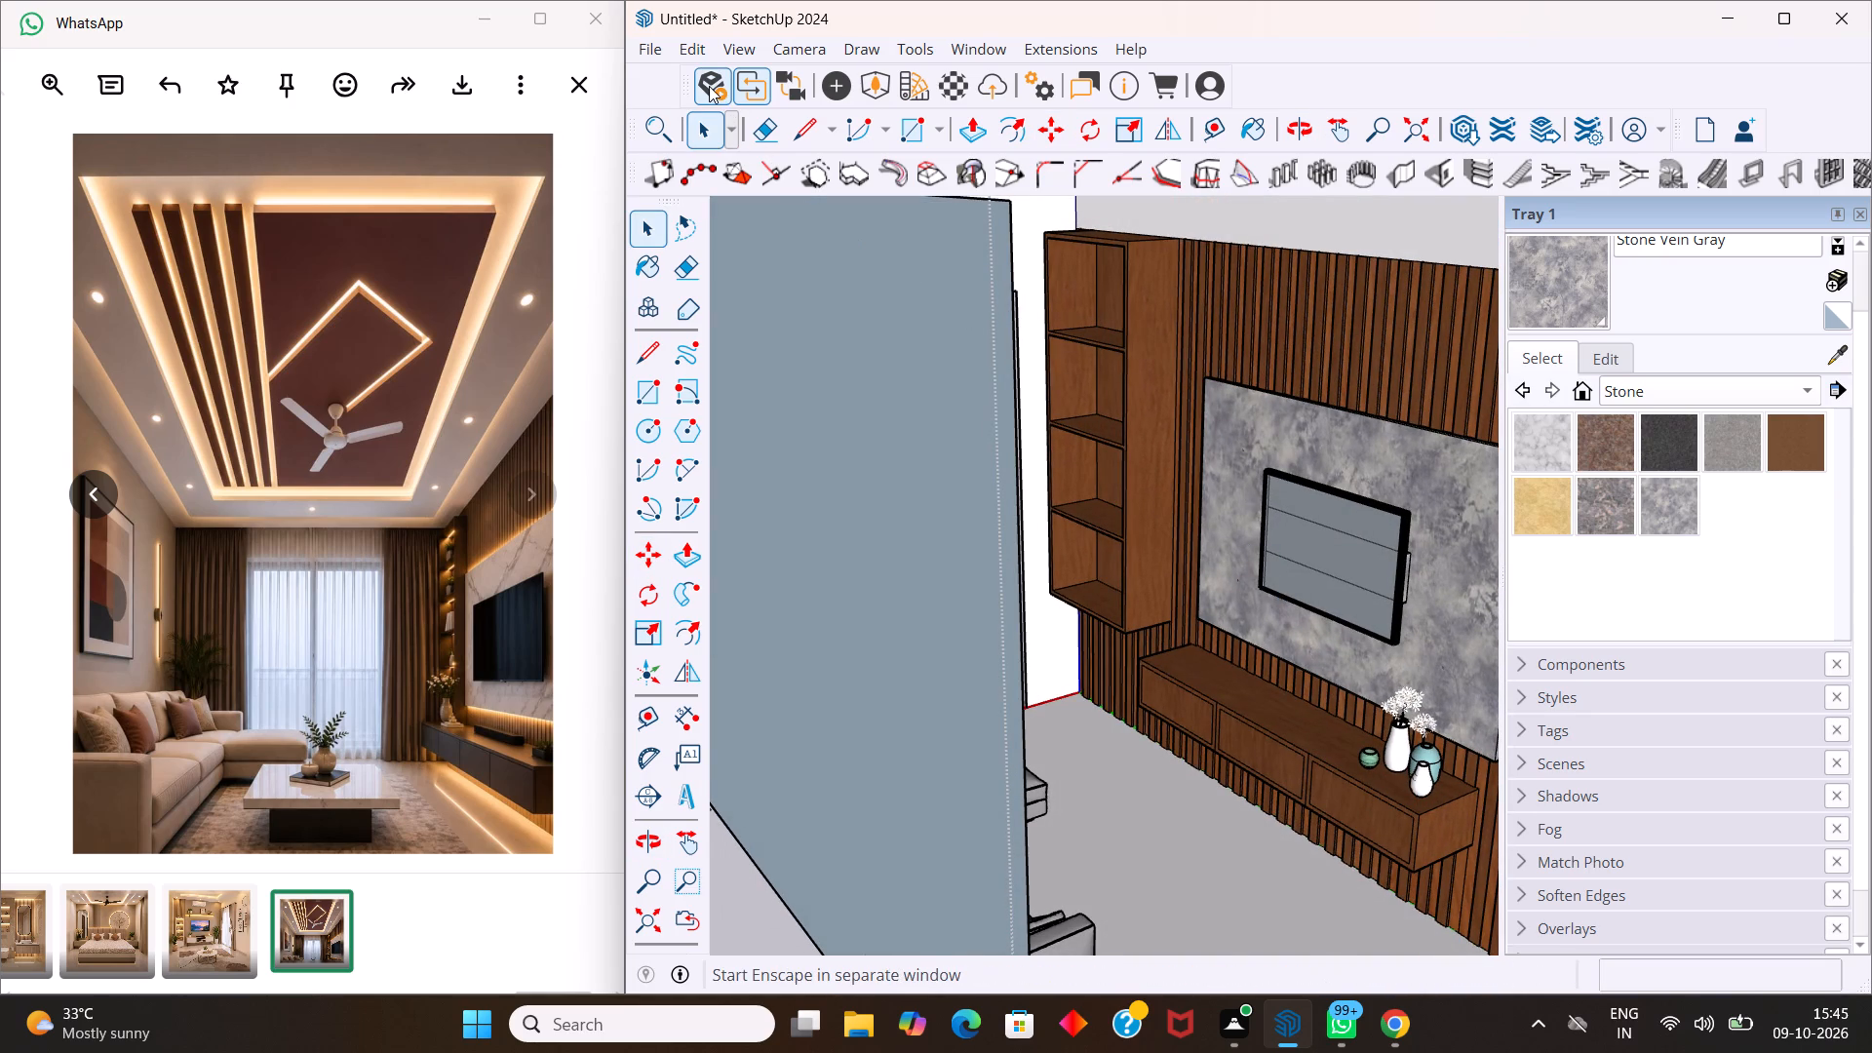
middle_click_drag(1248, 331, 698, 244)
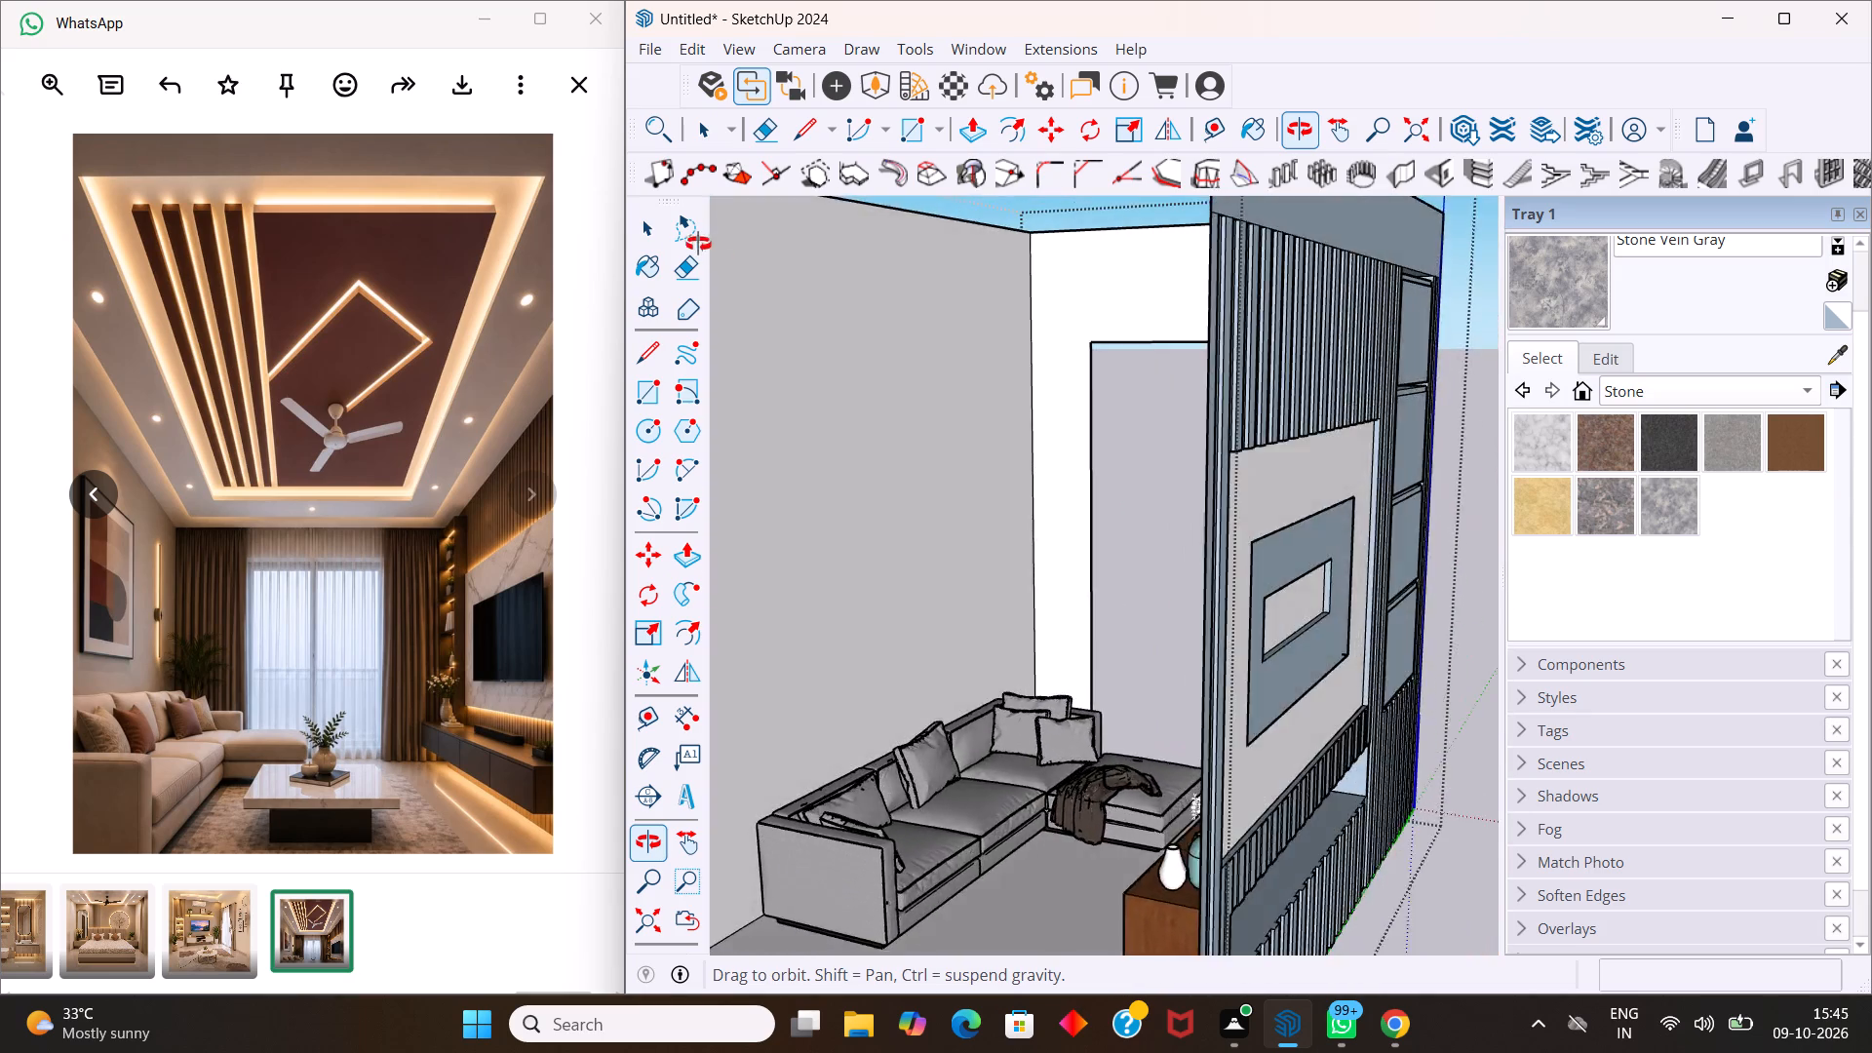
middle_click_drag(698, 244, 1190, 357)
scroll(1275, 471, "up", 4)
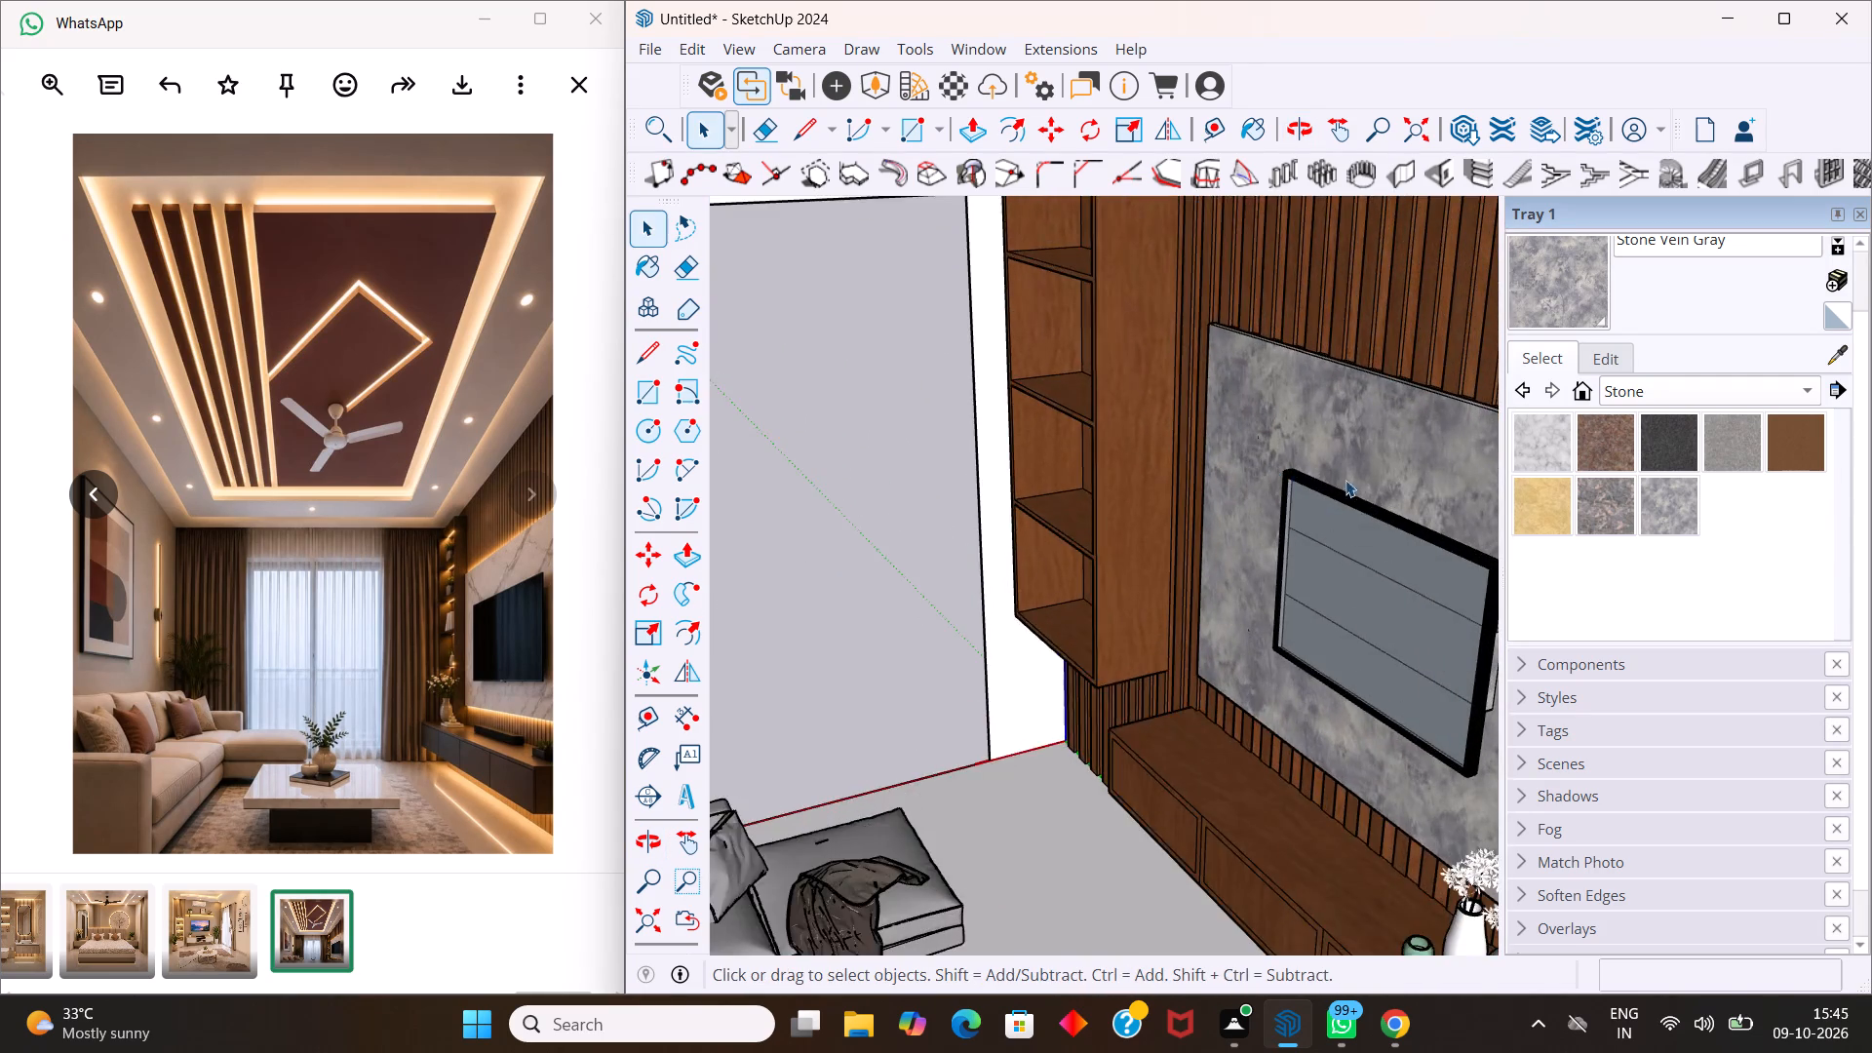
scroll(1357, 486, "up", 7)
scroll(1352, 570, "up", 5)
middle_click_drag(1328, 594, 1140, 408)
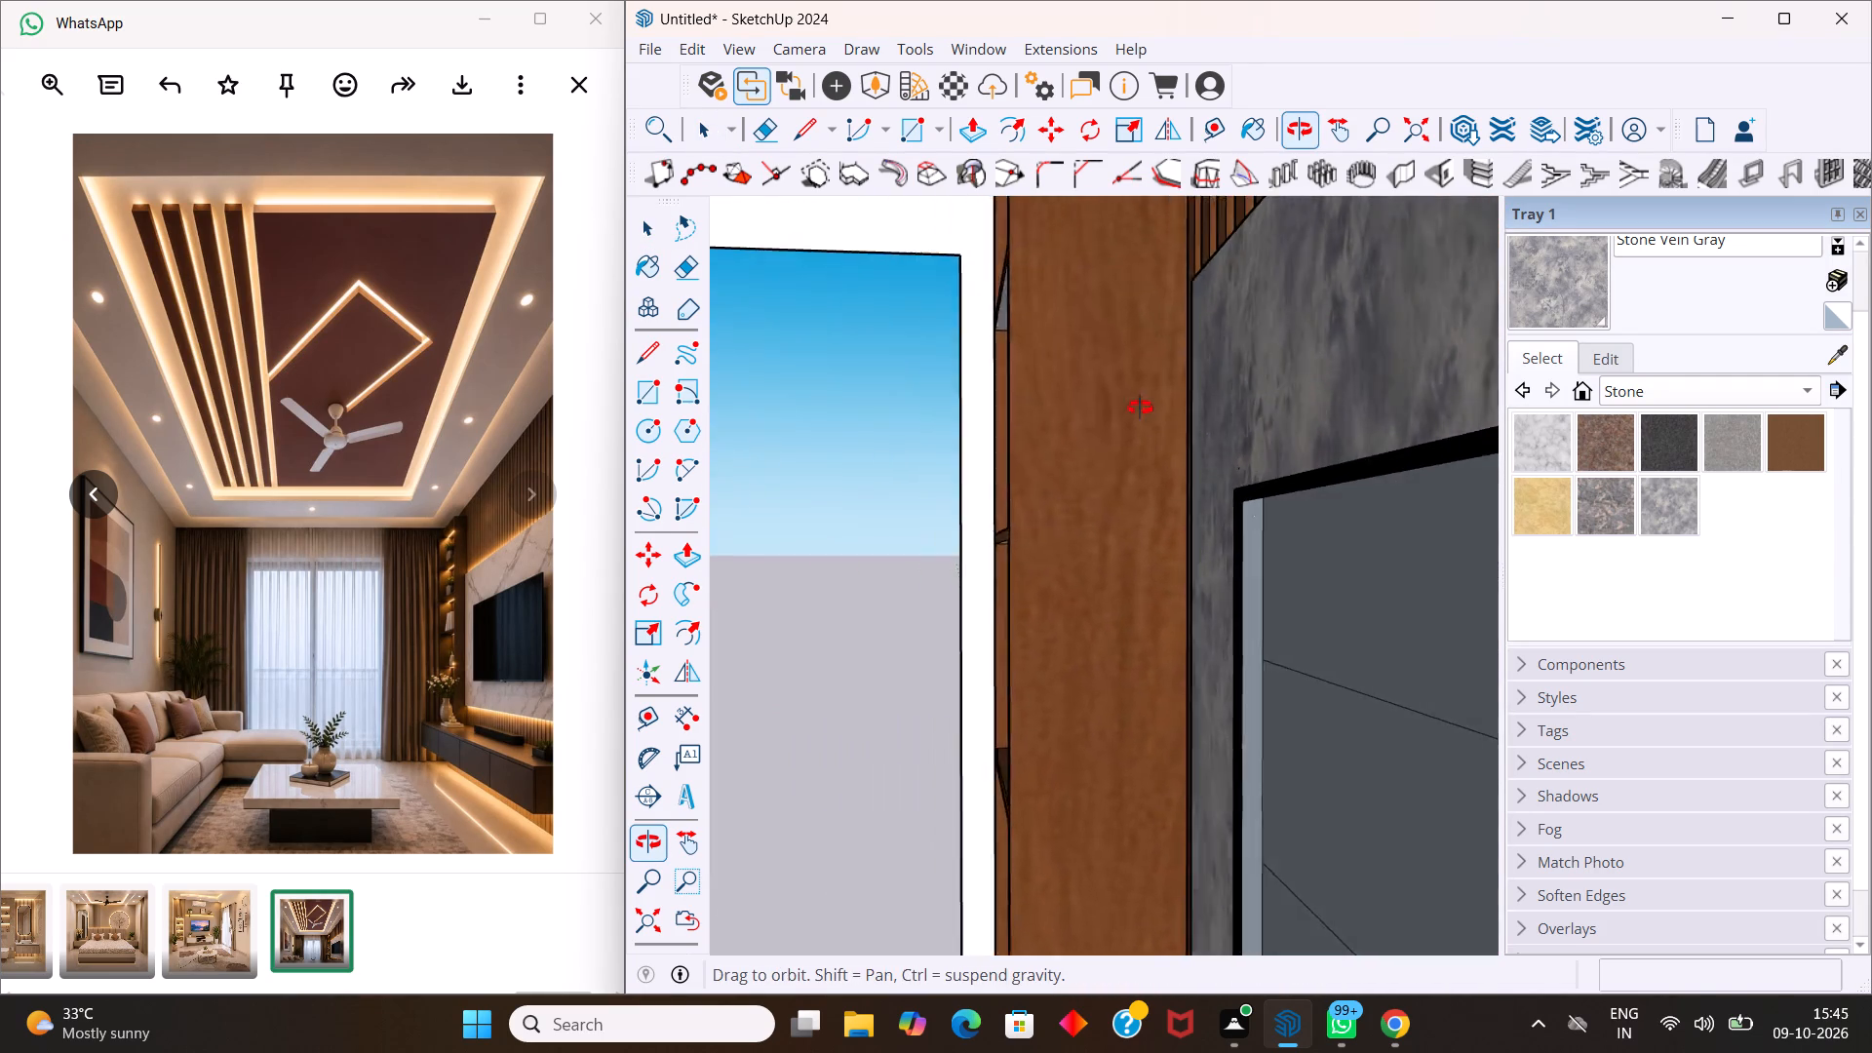
middle_click_drag(1140, 408, 1127, 404)
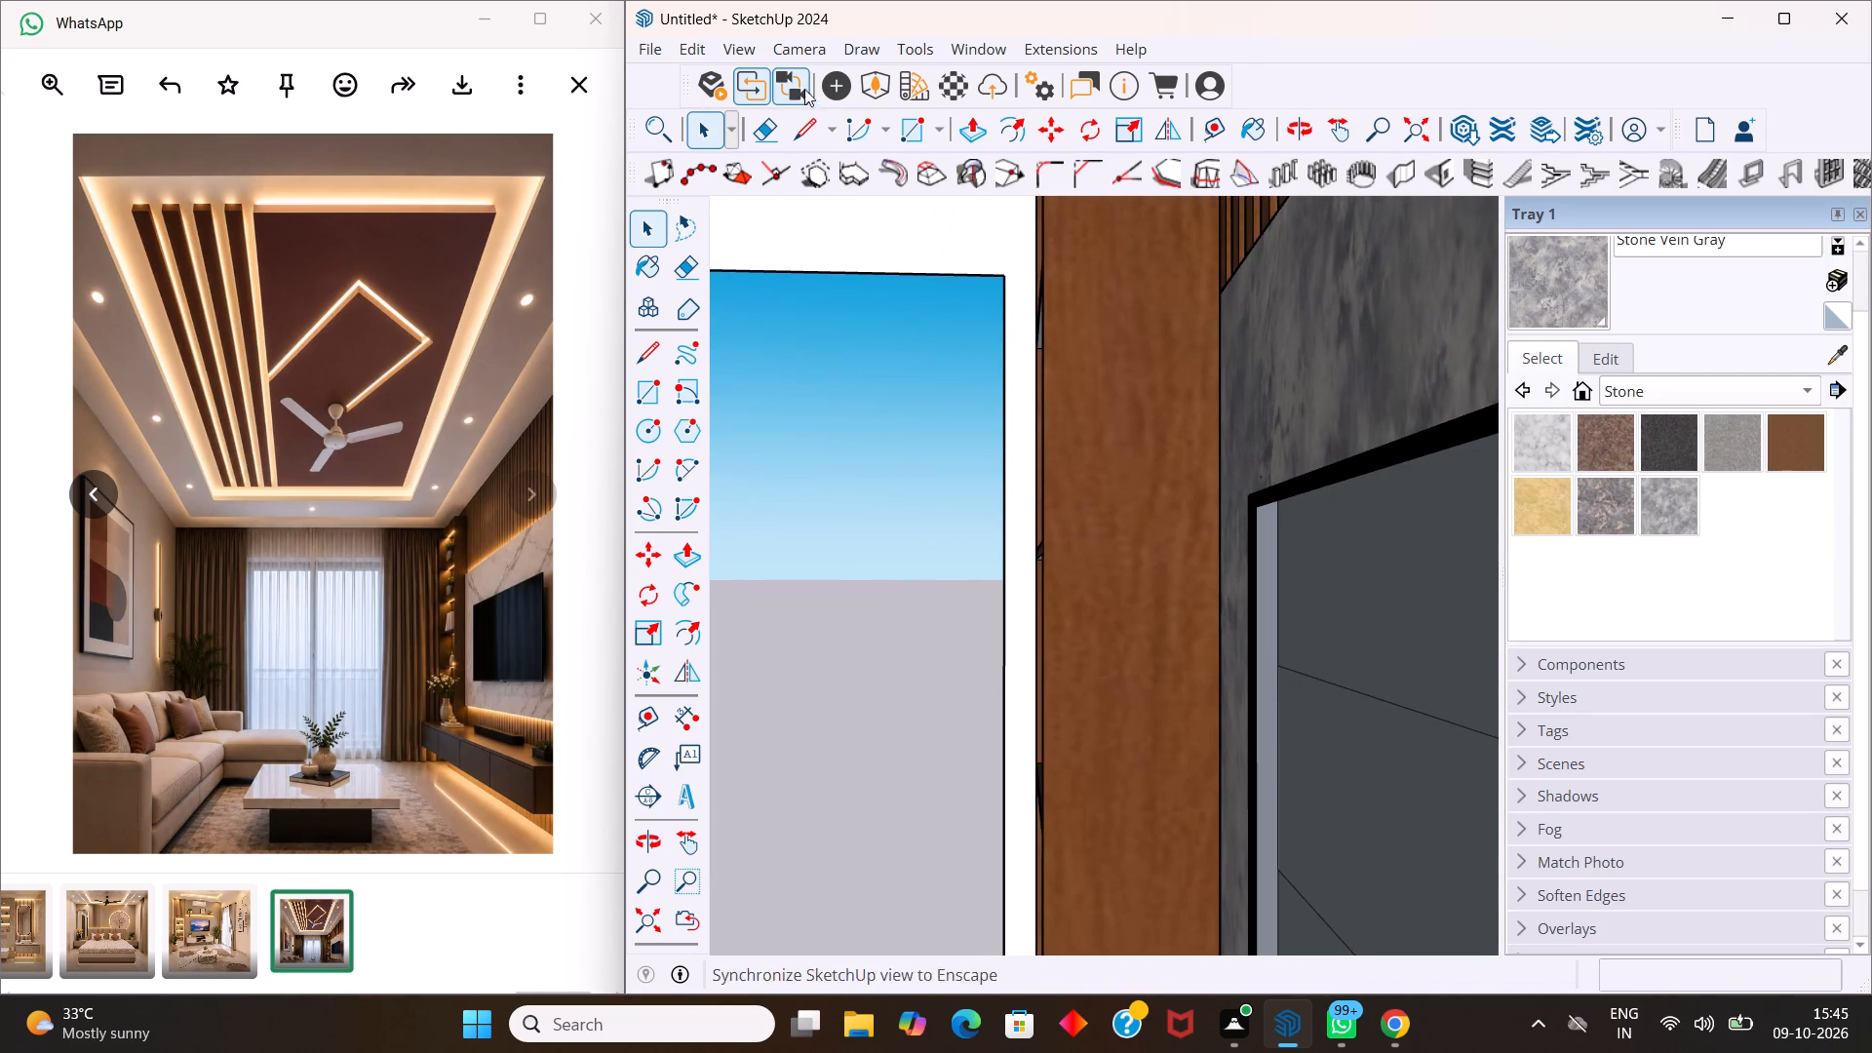
Import the SETUP+BOX+TV model from Downloads and place it on the open ground outside the hall.
left_click(643, 48)
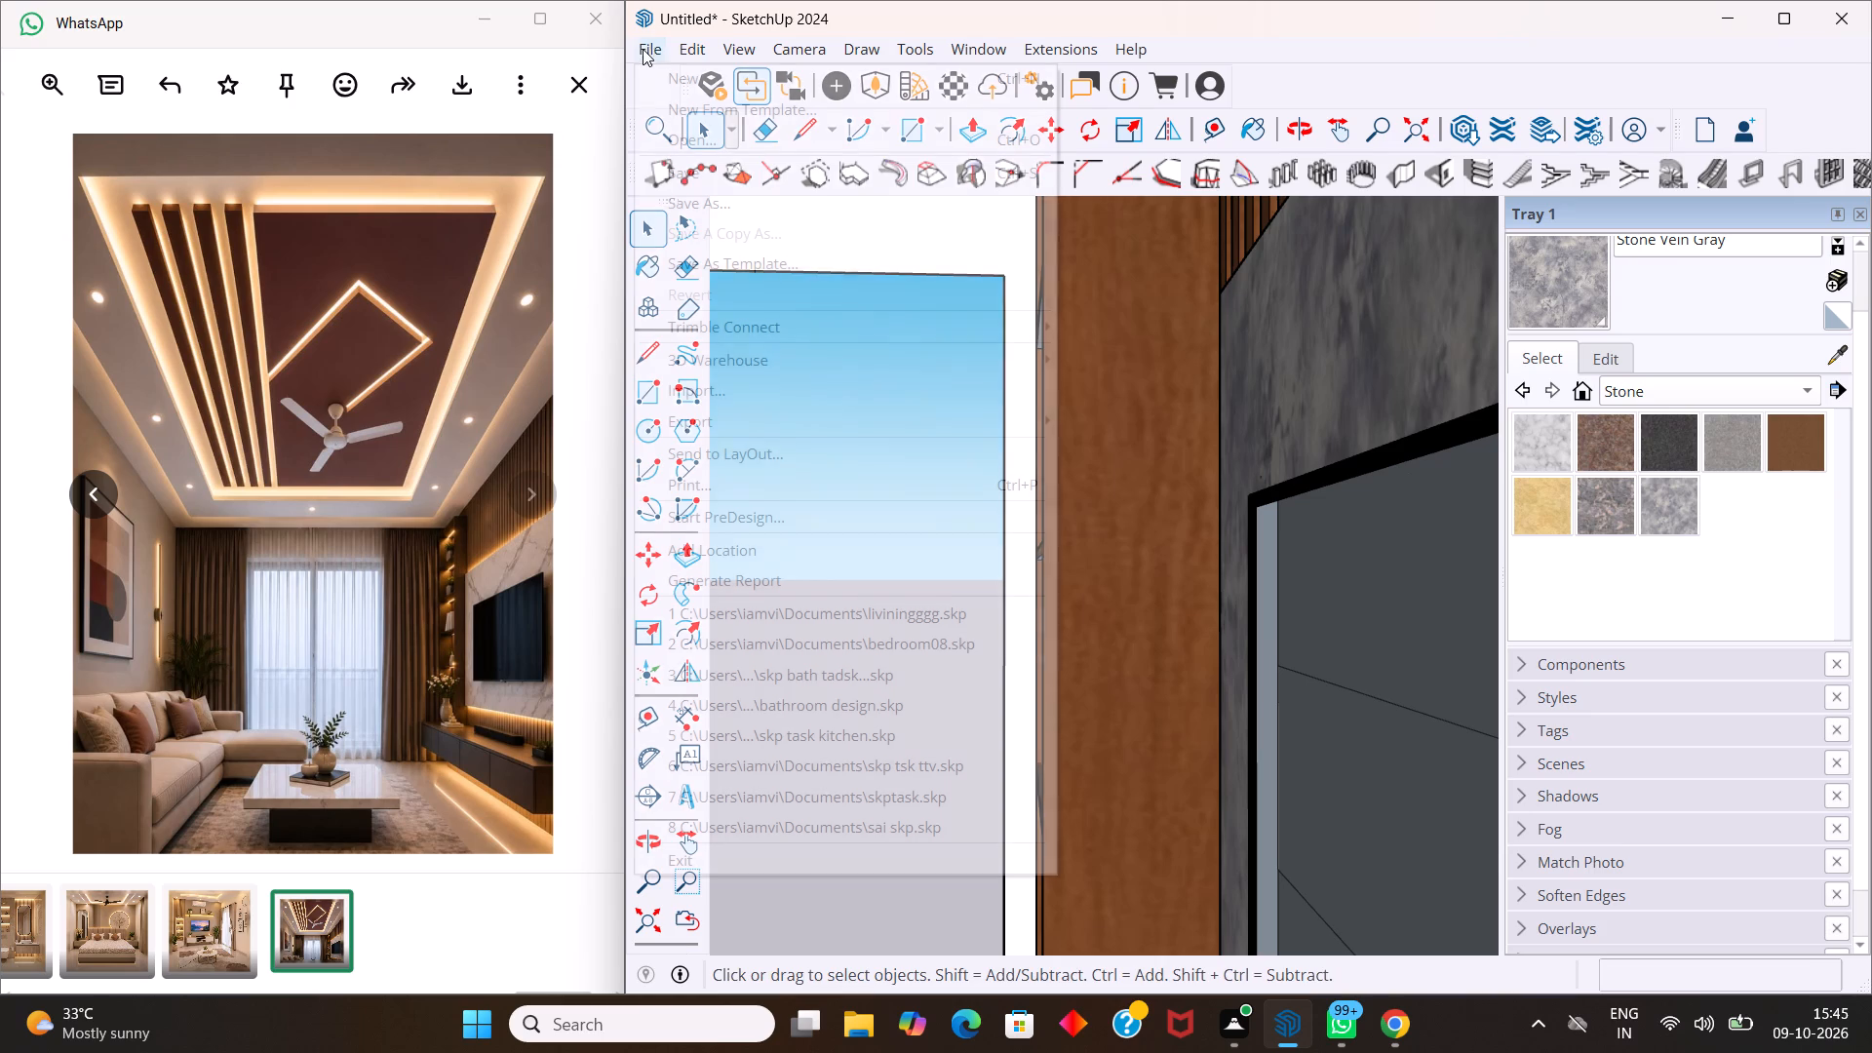
left_click(750, 390)
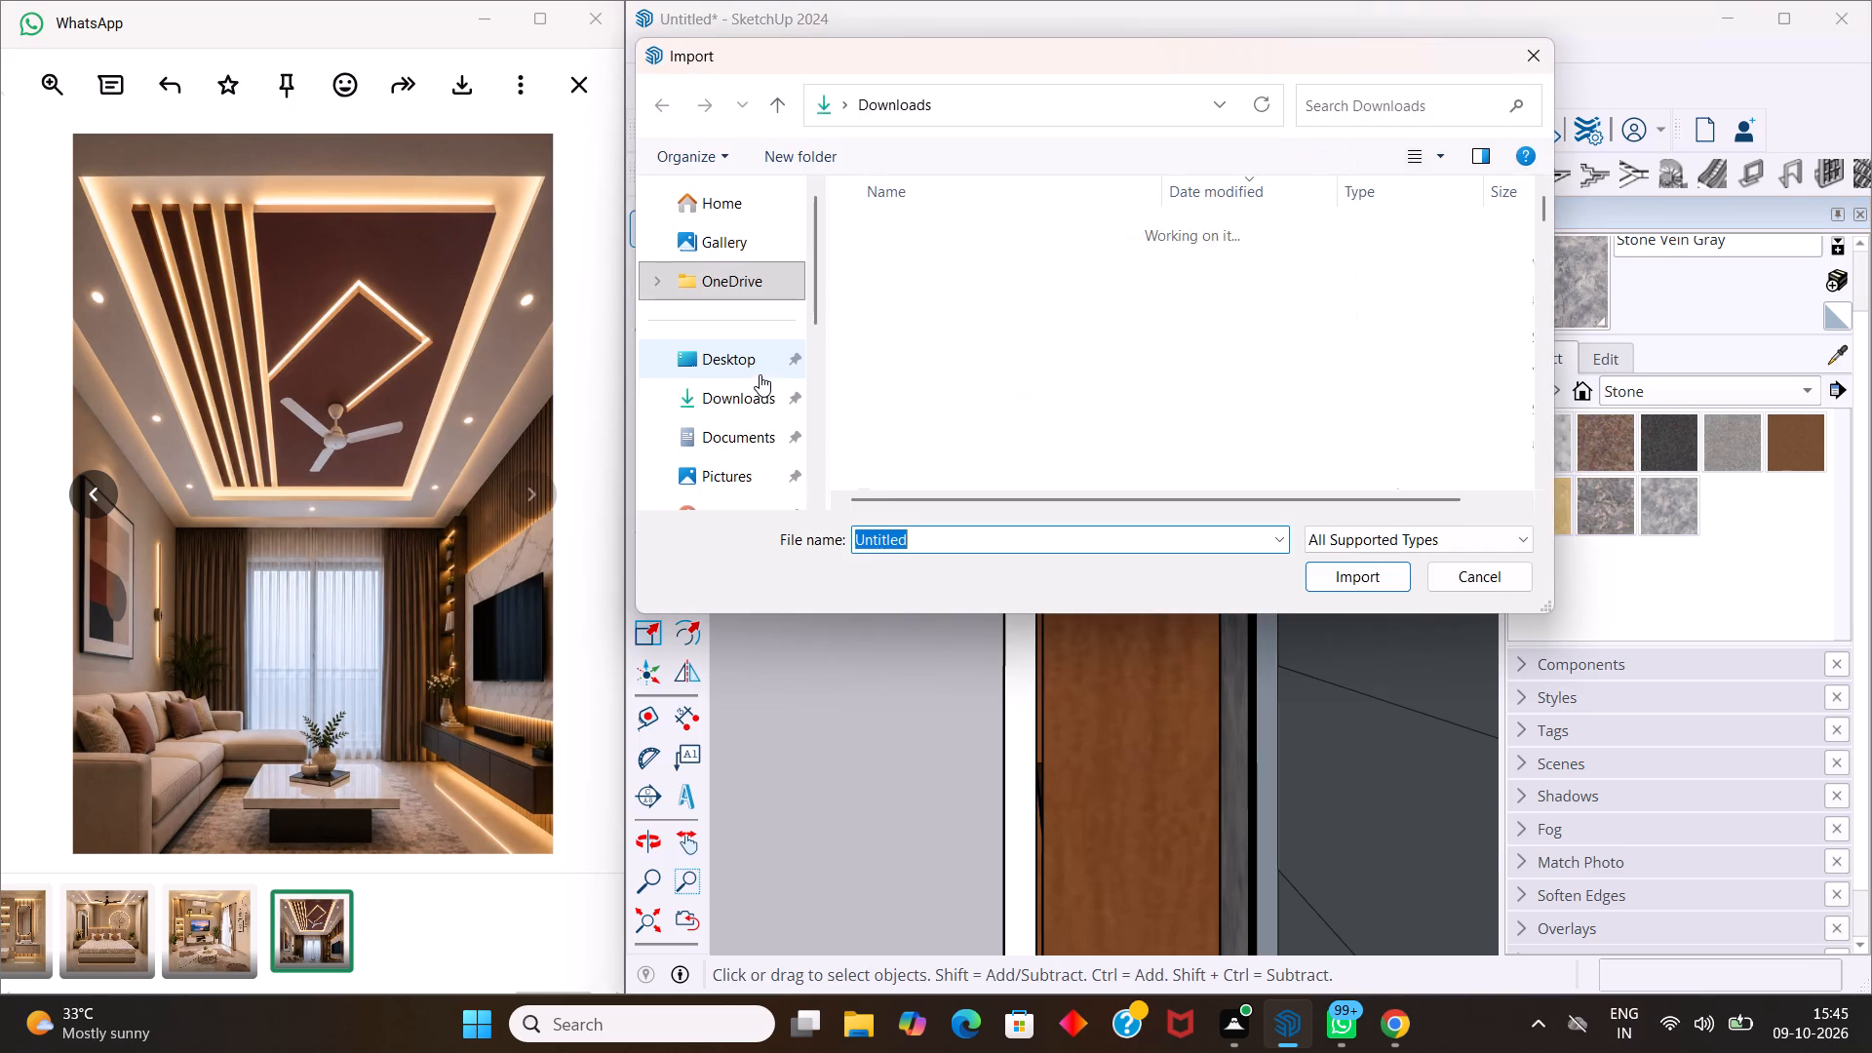
scroll(943, 358, "down", 2)
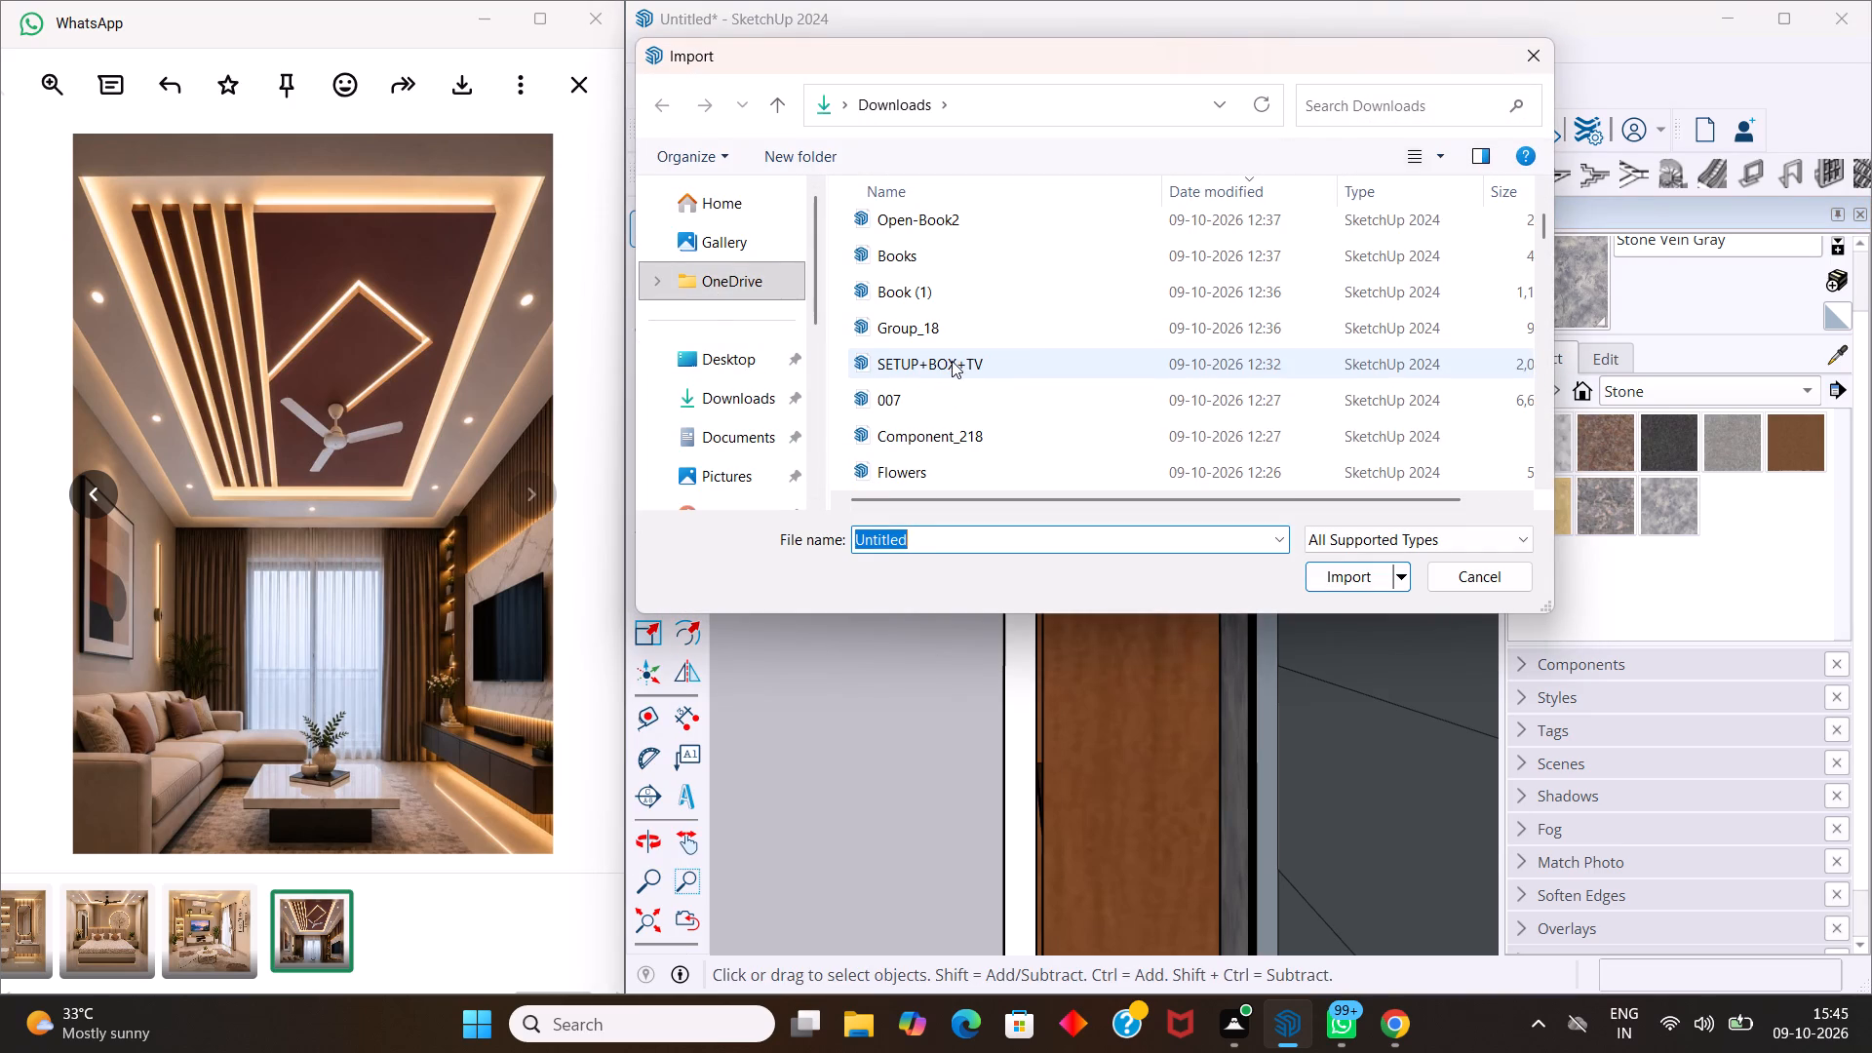
left_click(954, 360)
left_click(1339, 575)
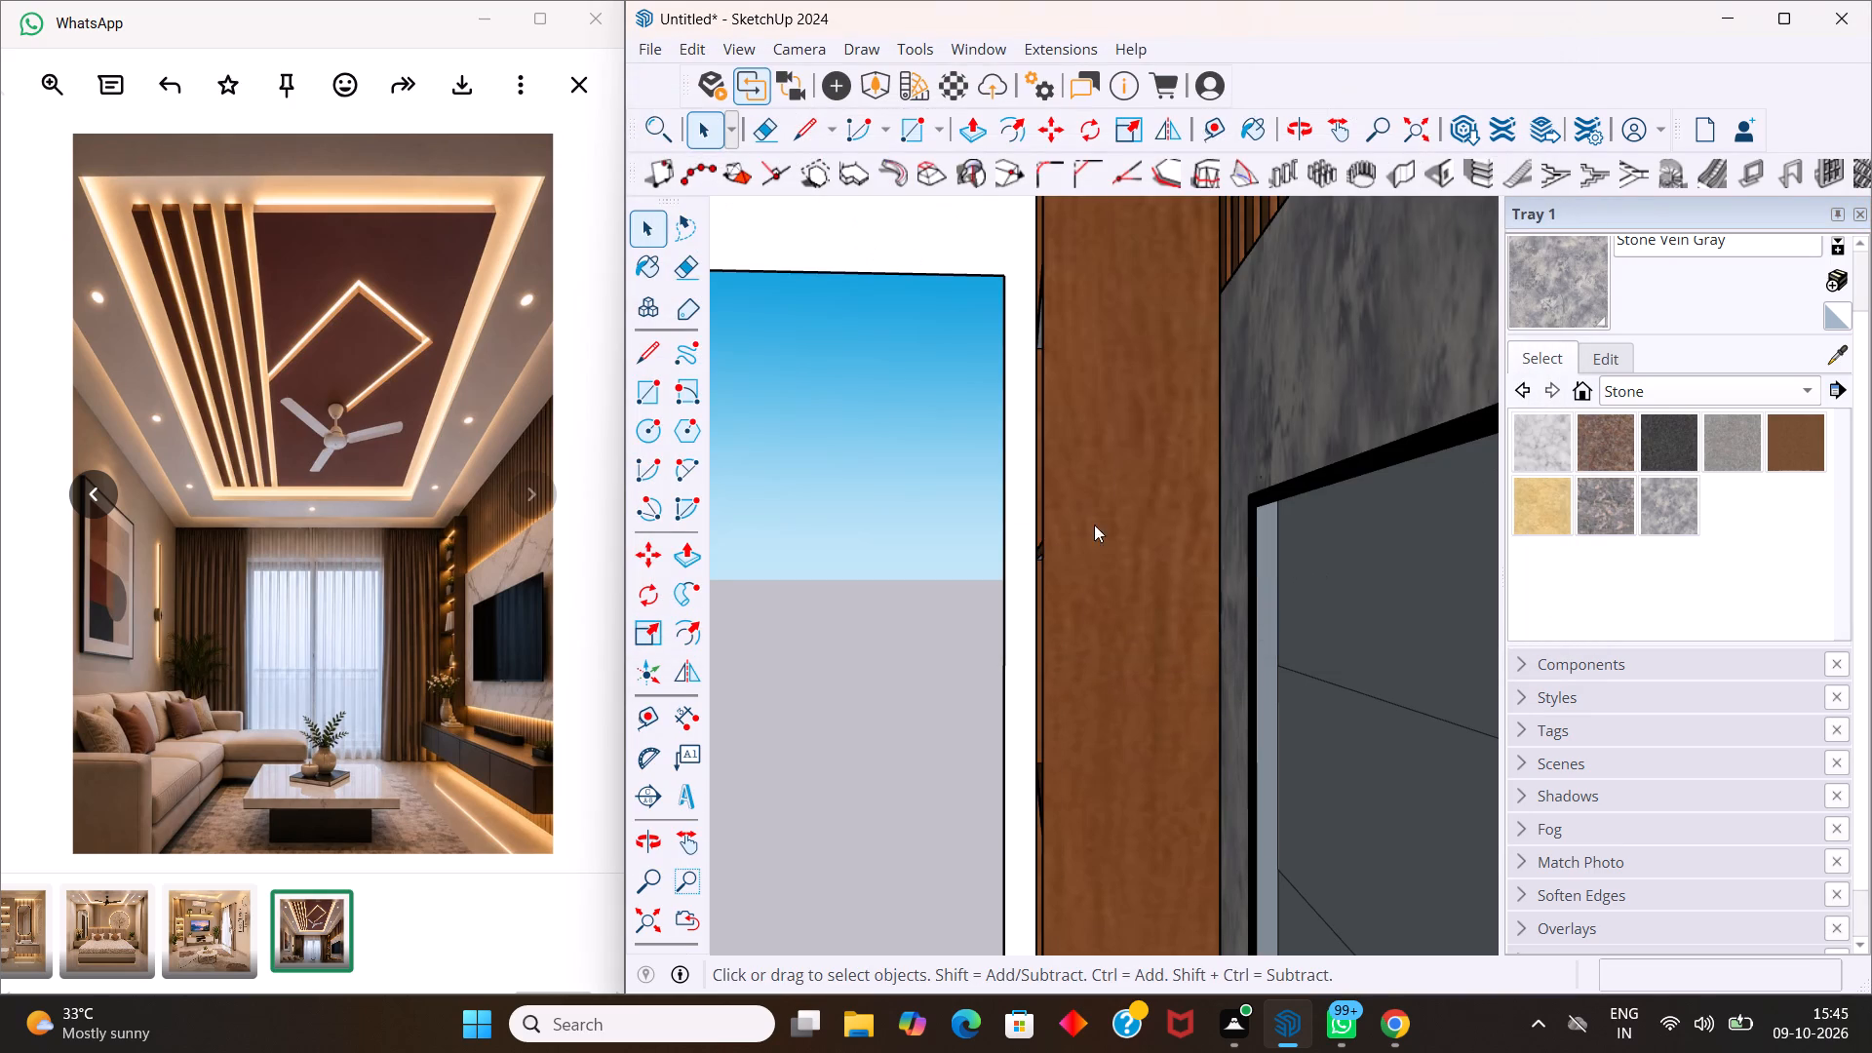
scroll(985, 498, "down", 4)
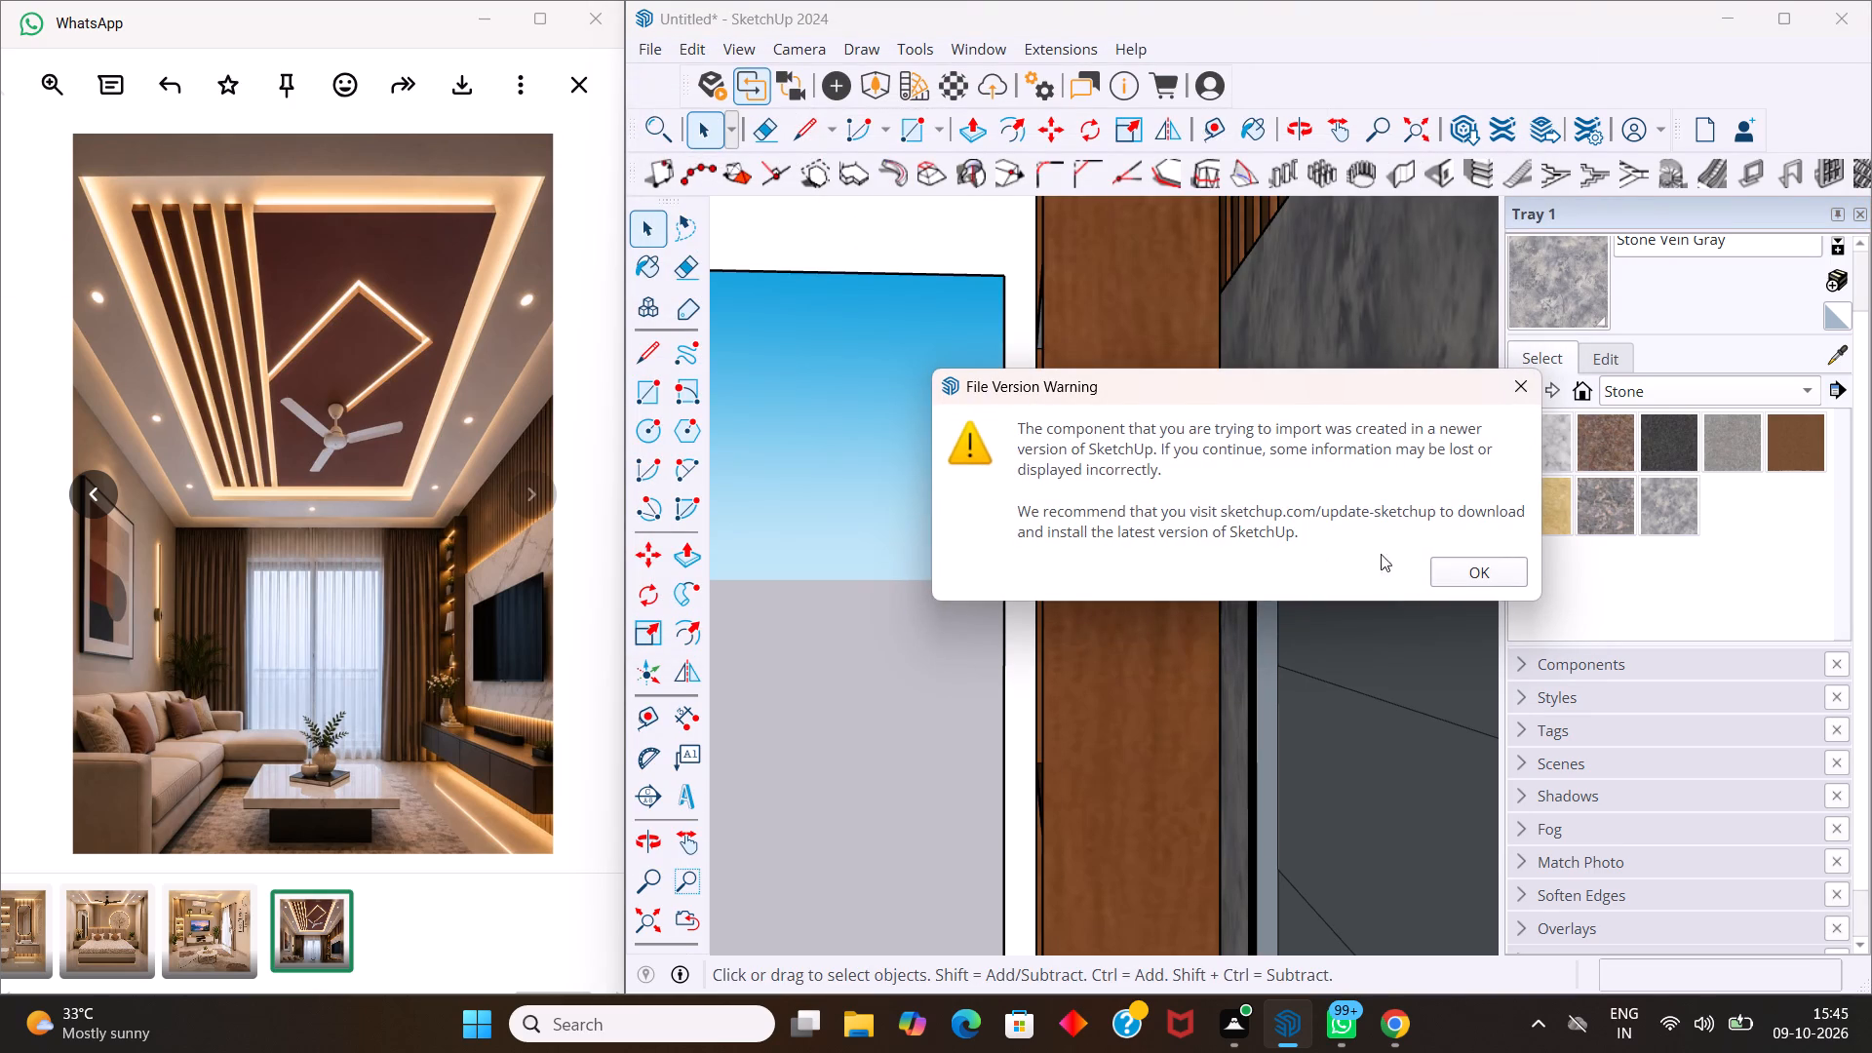
left_click(1458, 569)
scroll(1284, 547, "down", 10)
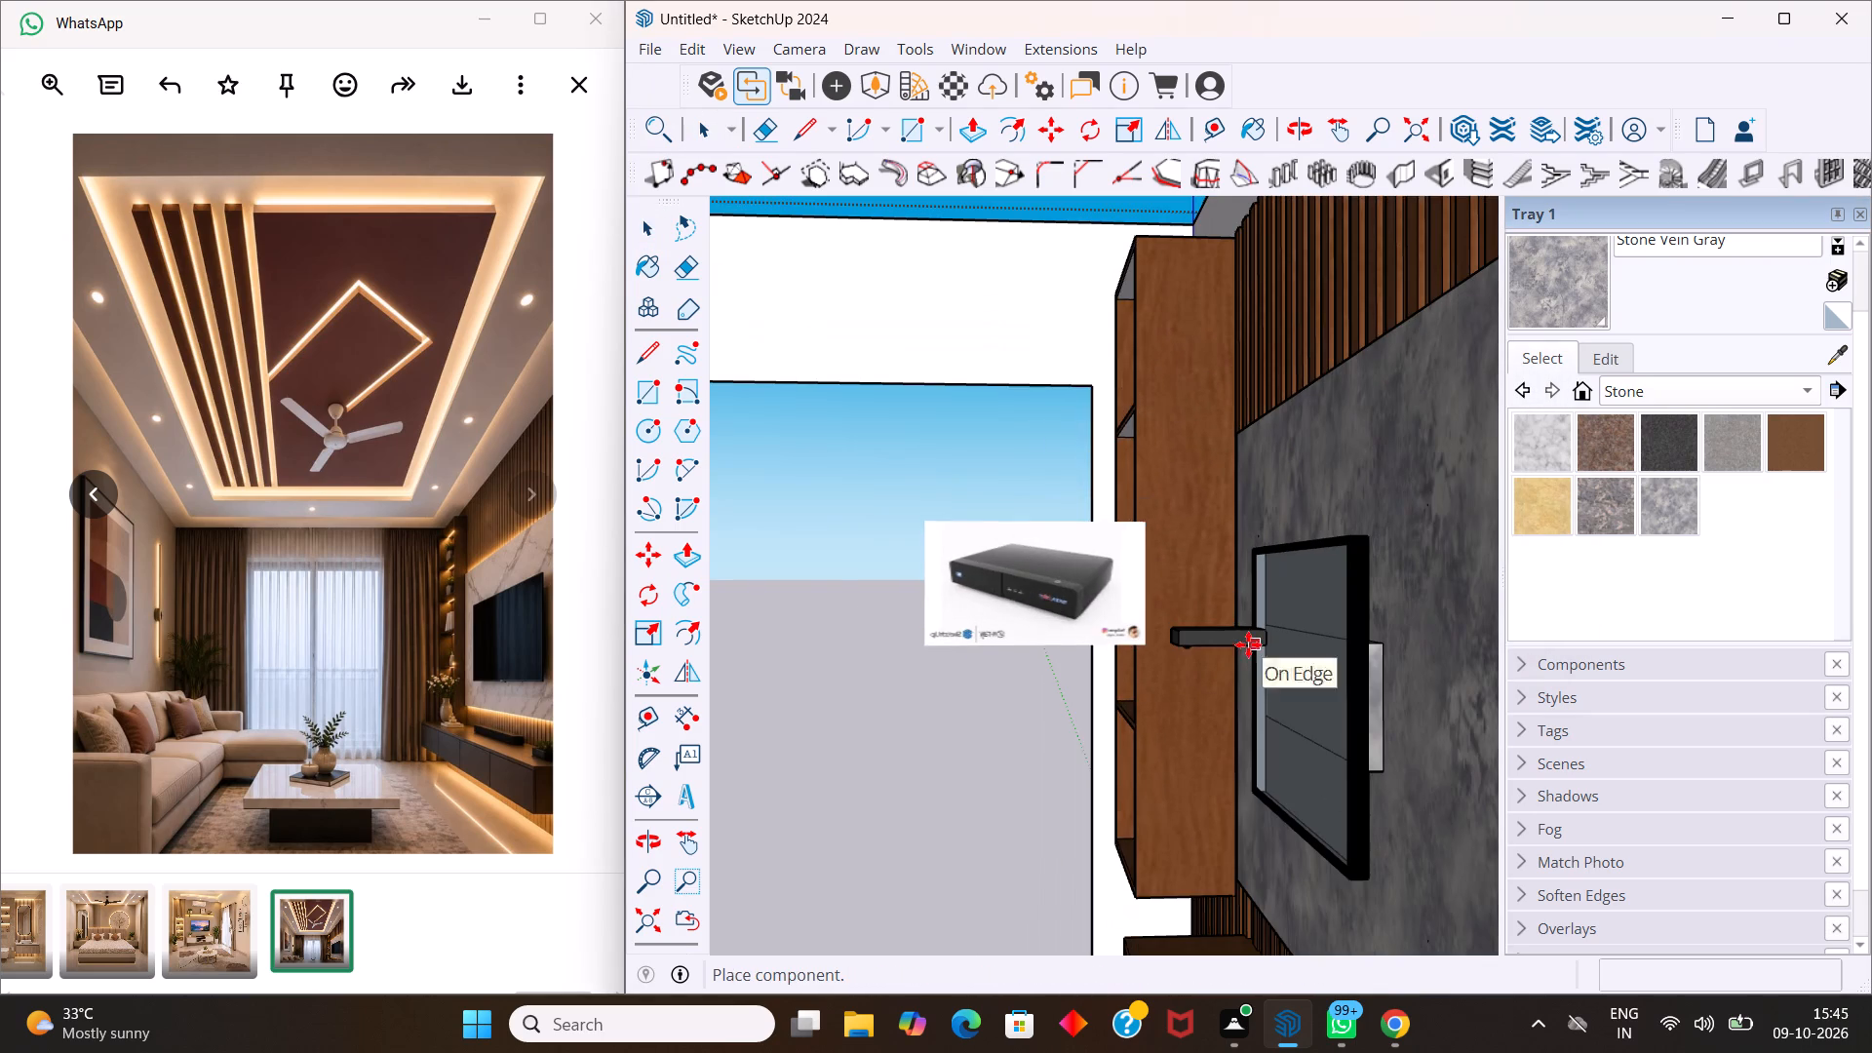
scroll(1249, 619, "down", 14)
scroll(1220, 587, "up", 1)
scroll(1220, 587, "down", 11)
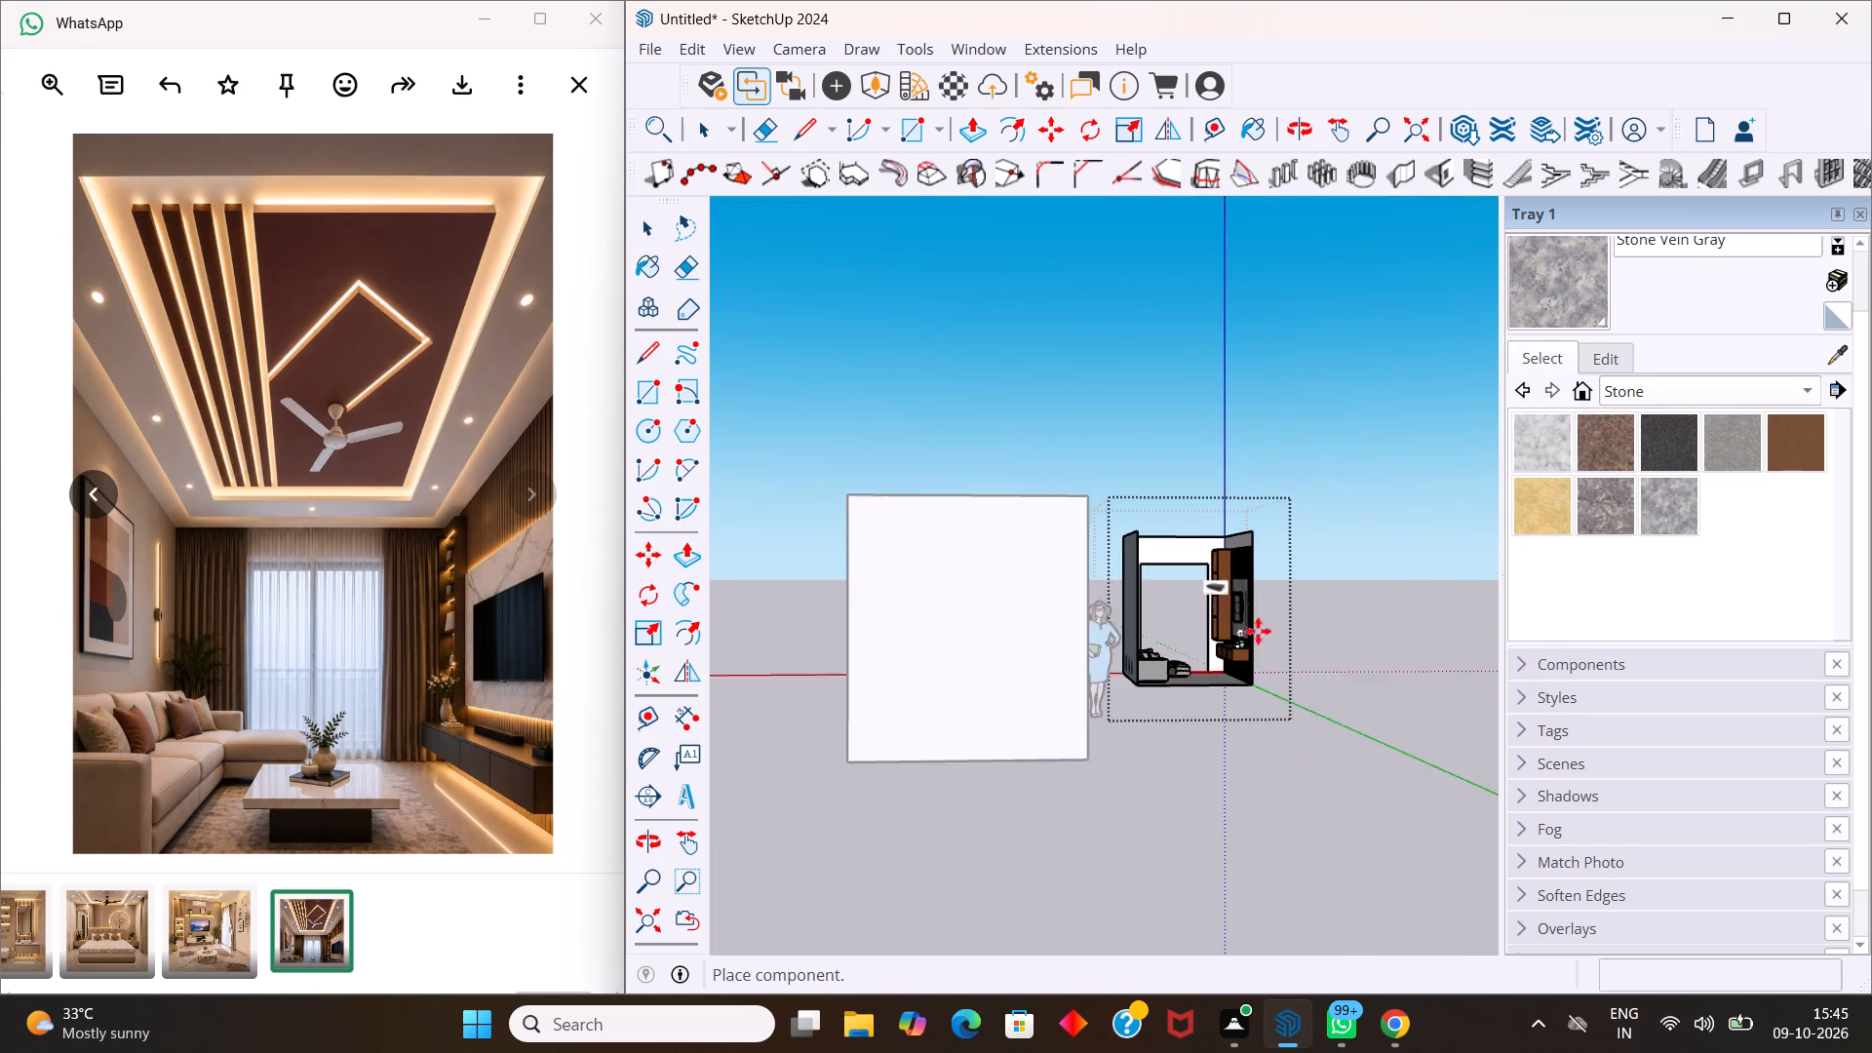
scroll(1258, 631, "down", 1)
left_click(1324, 751)
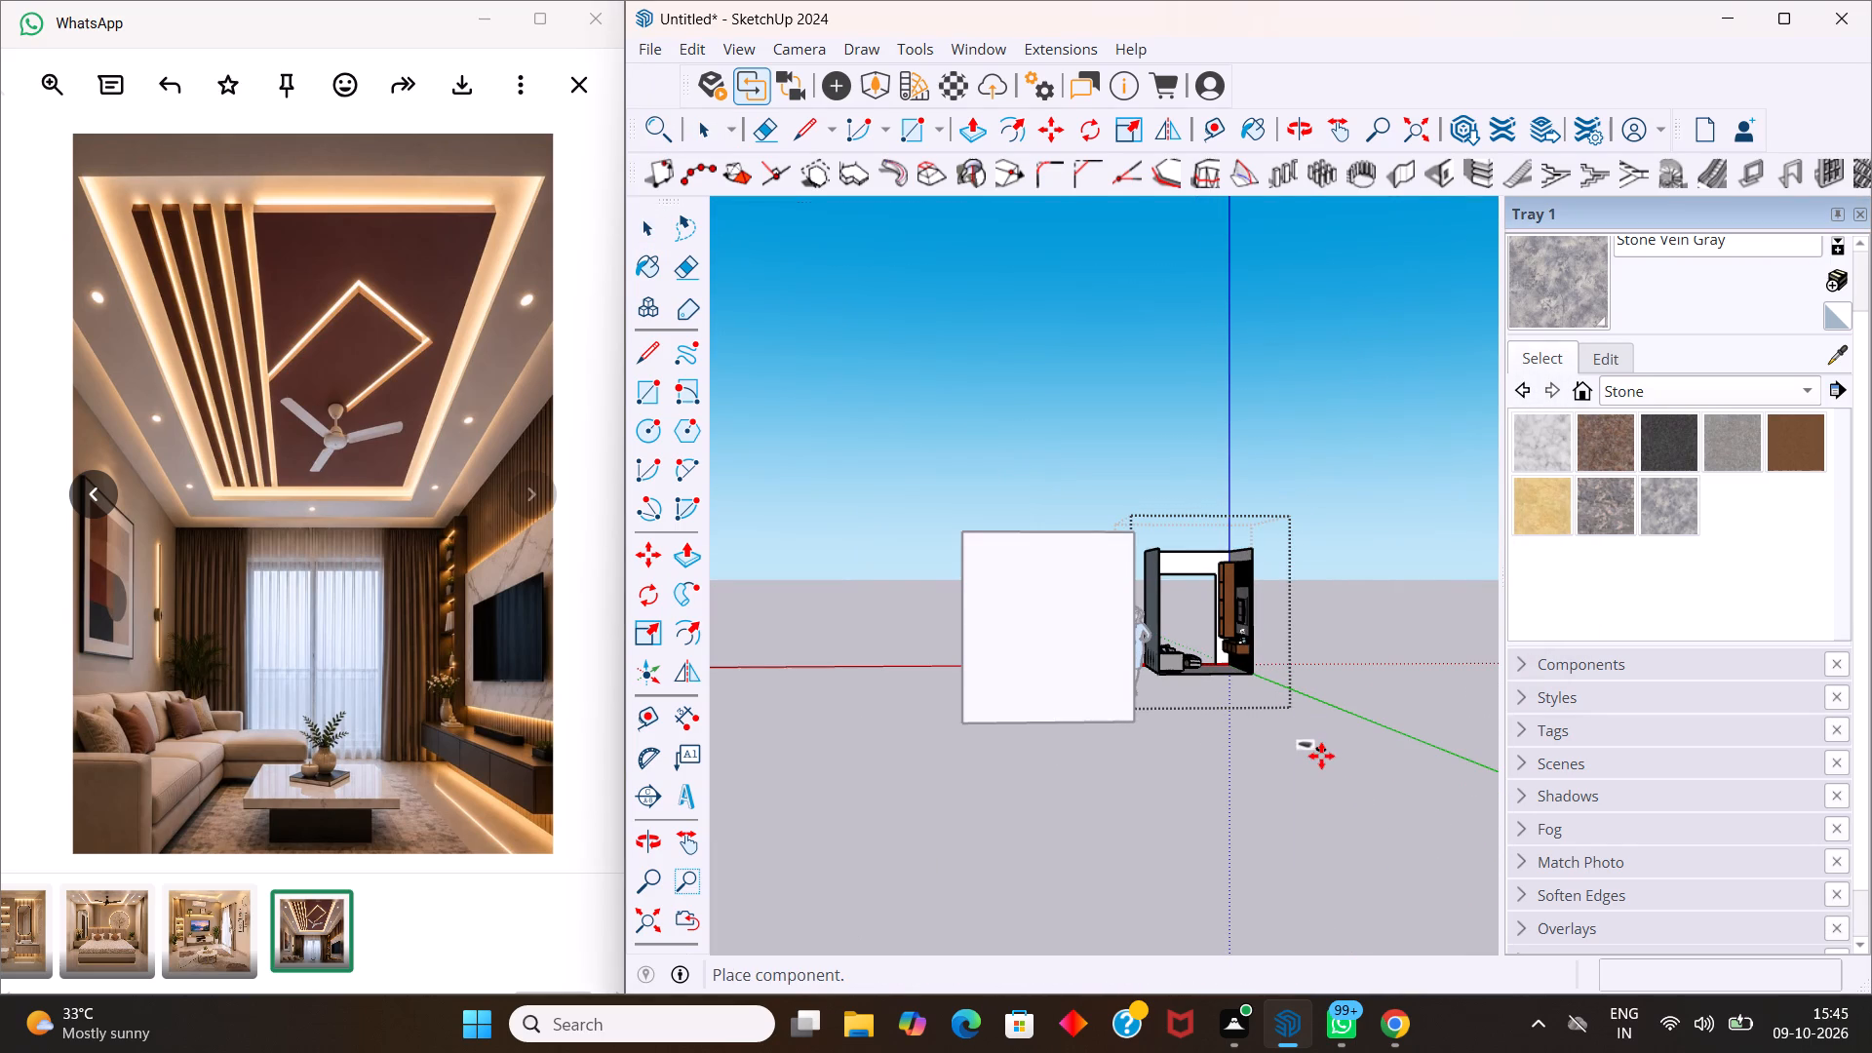
Explode the imported set-top box component to separate the box from its product image, and clear the selection.
scroll(1360, 741, "up", 9)
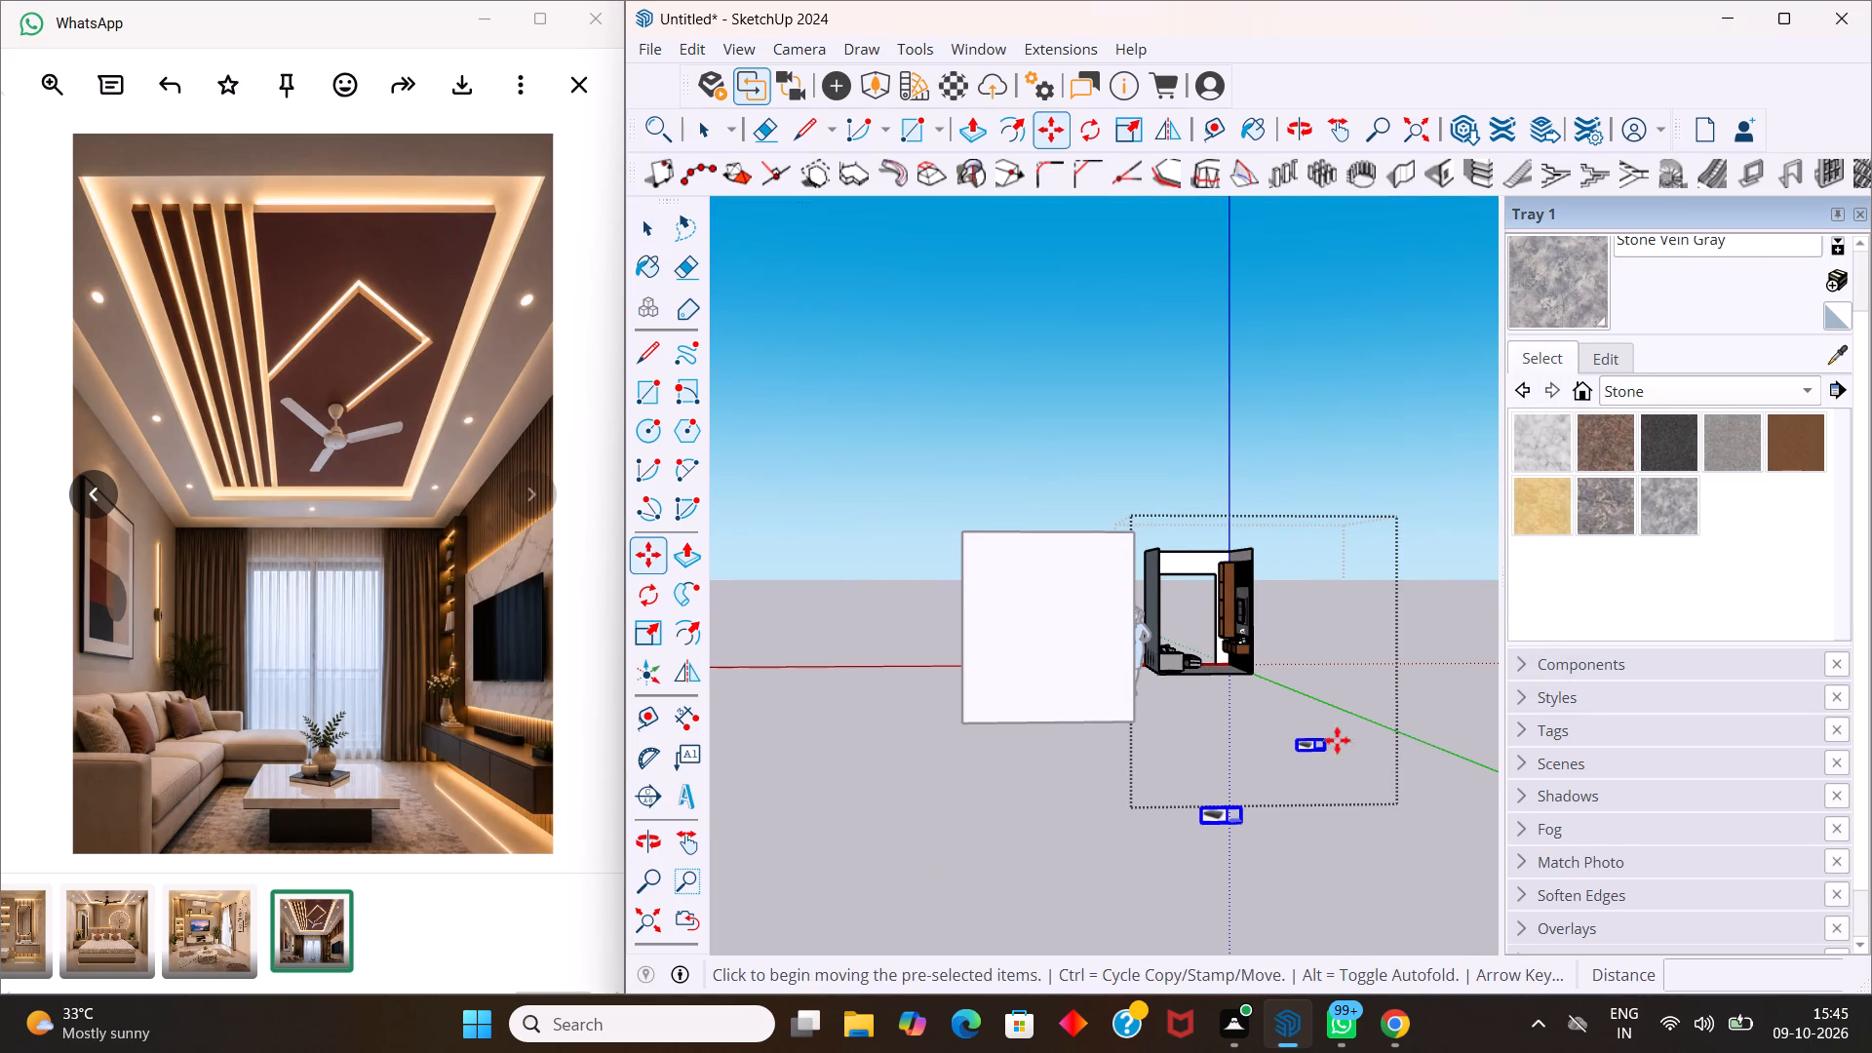
scroll(1329, 713, "up", 4)
key("space")
scroll(1330, 775, "up", 3)
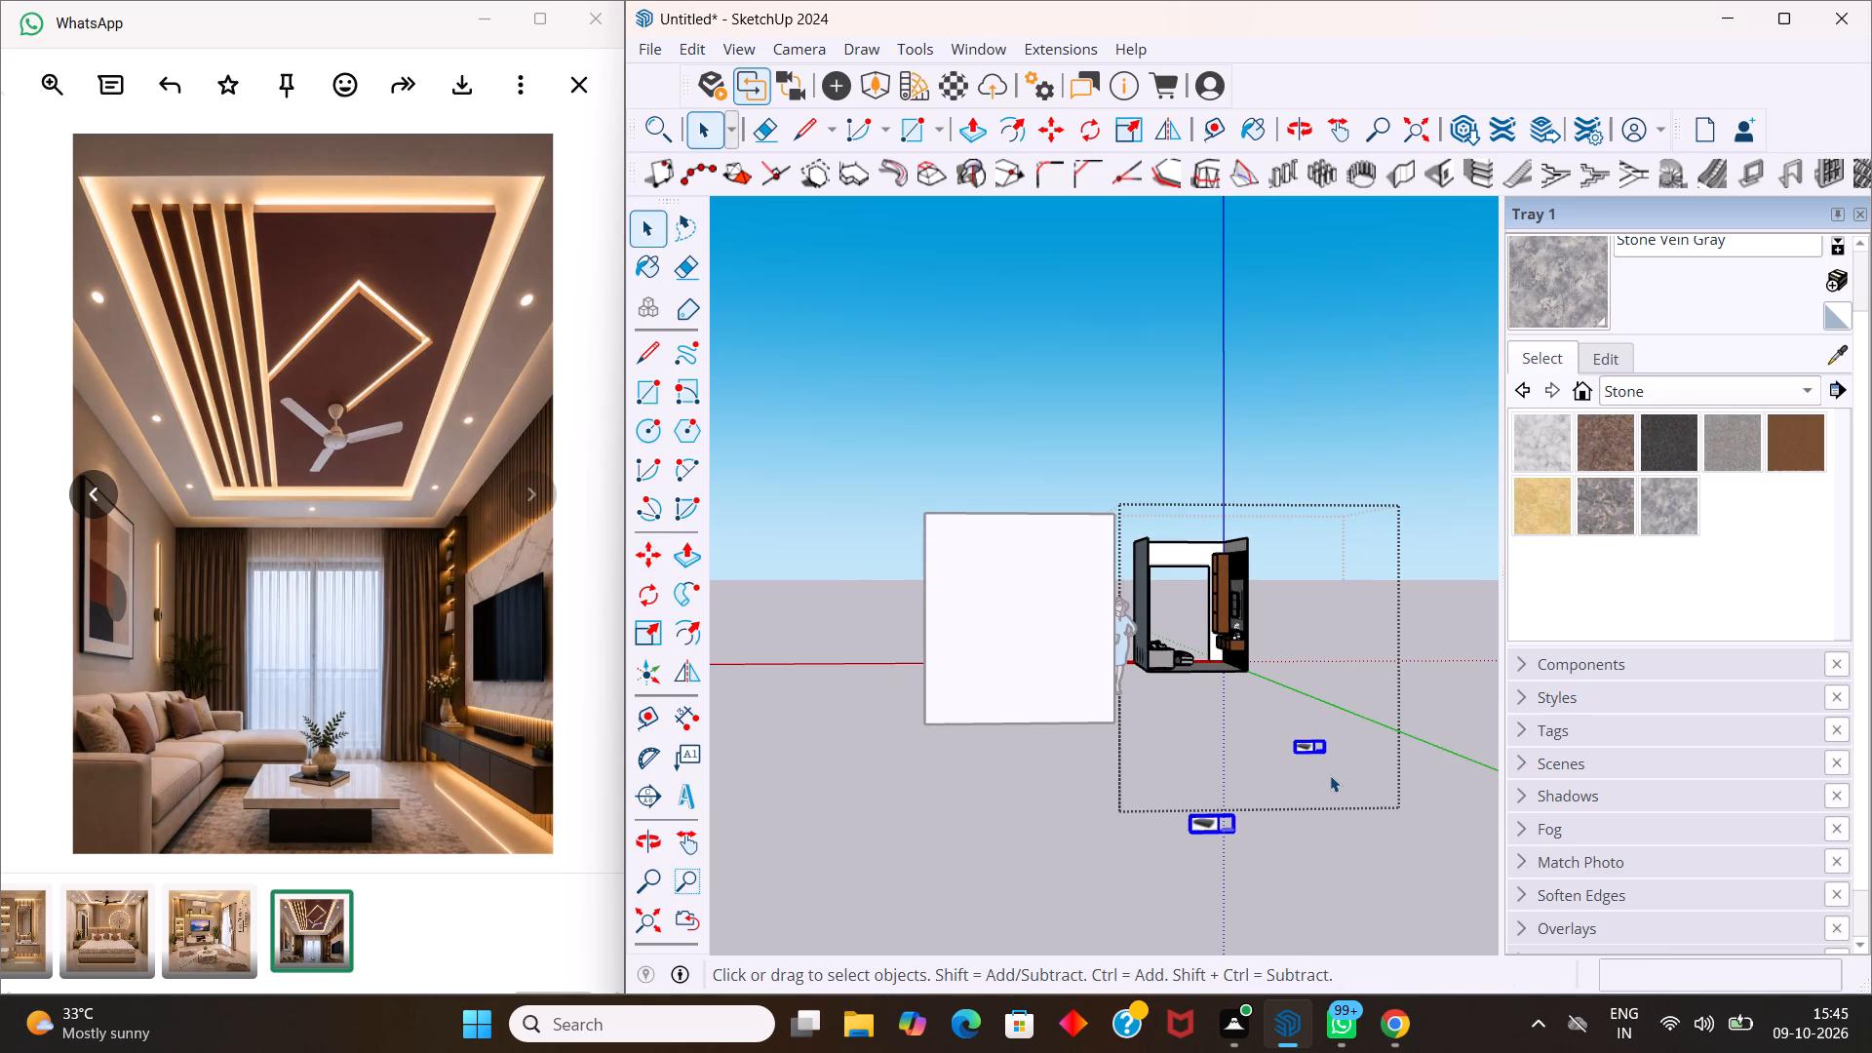
scroll(1330, 775, "up", 5)
right_click(1305, 762)
right_click(1312, 751)
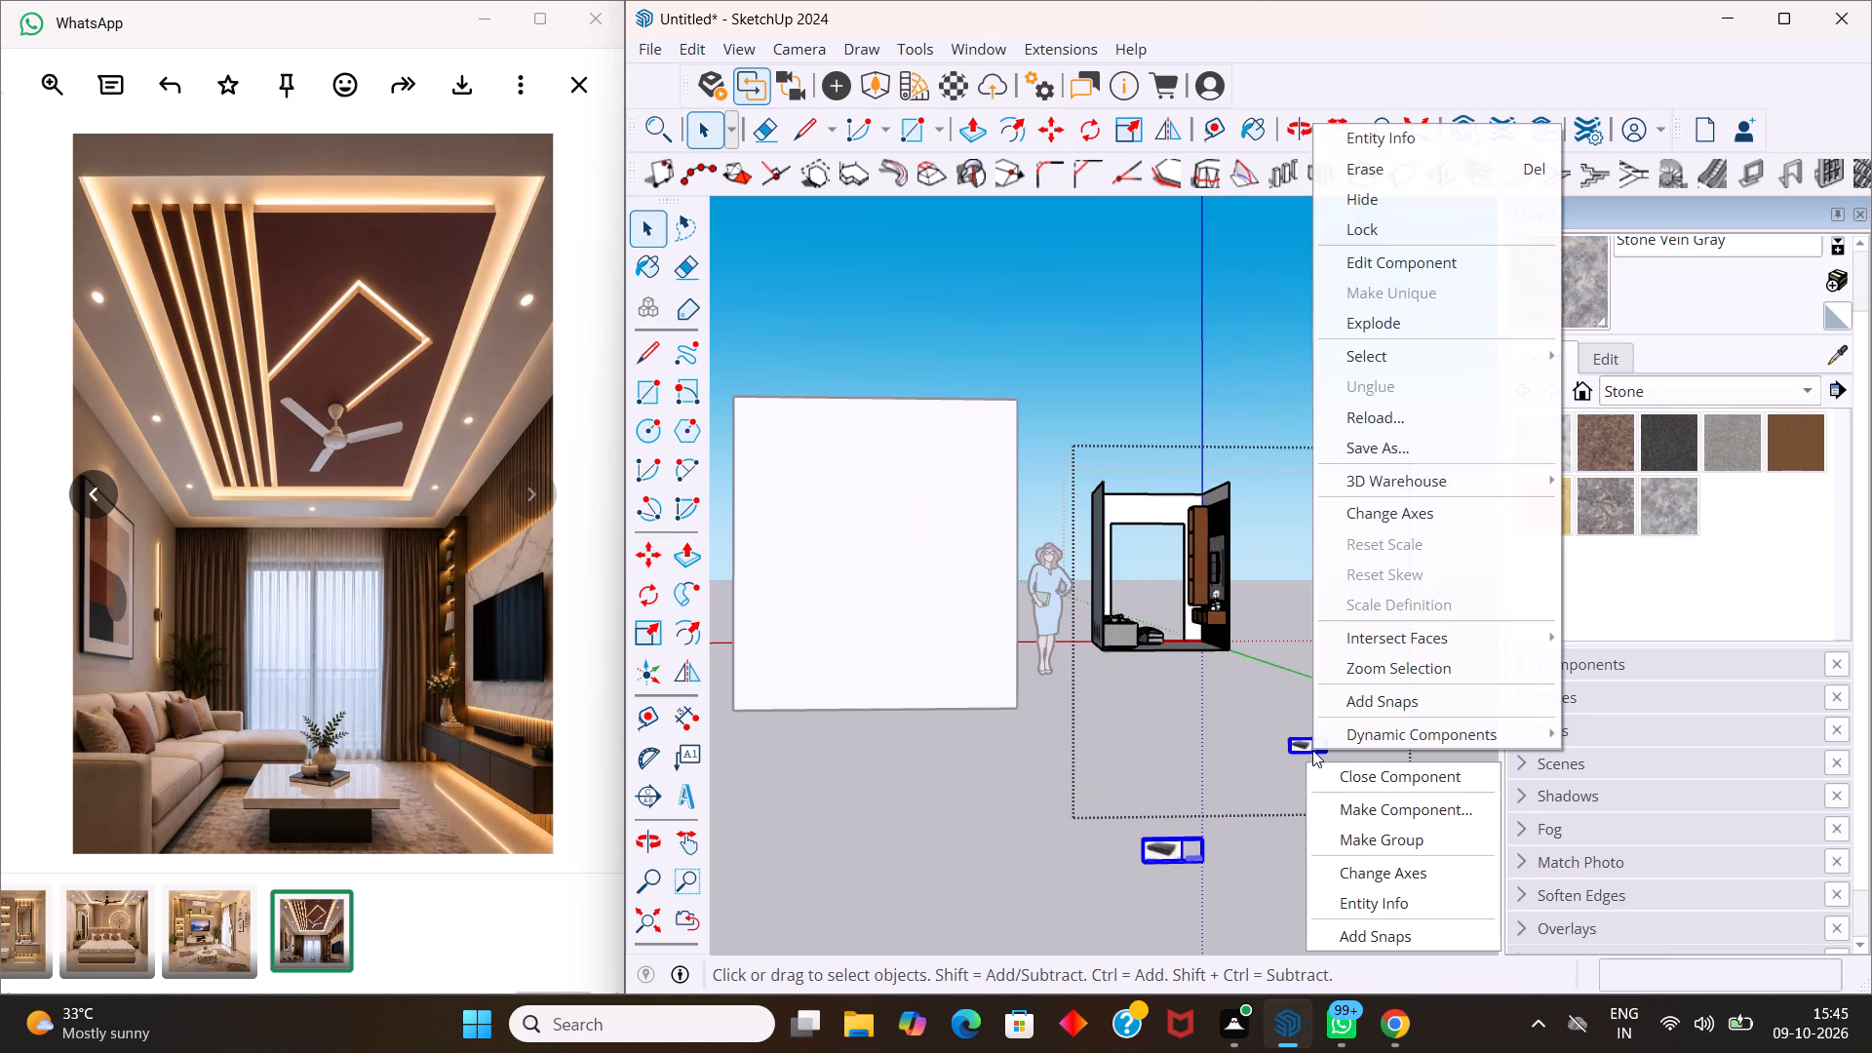
left_click(1391, 314)
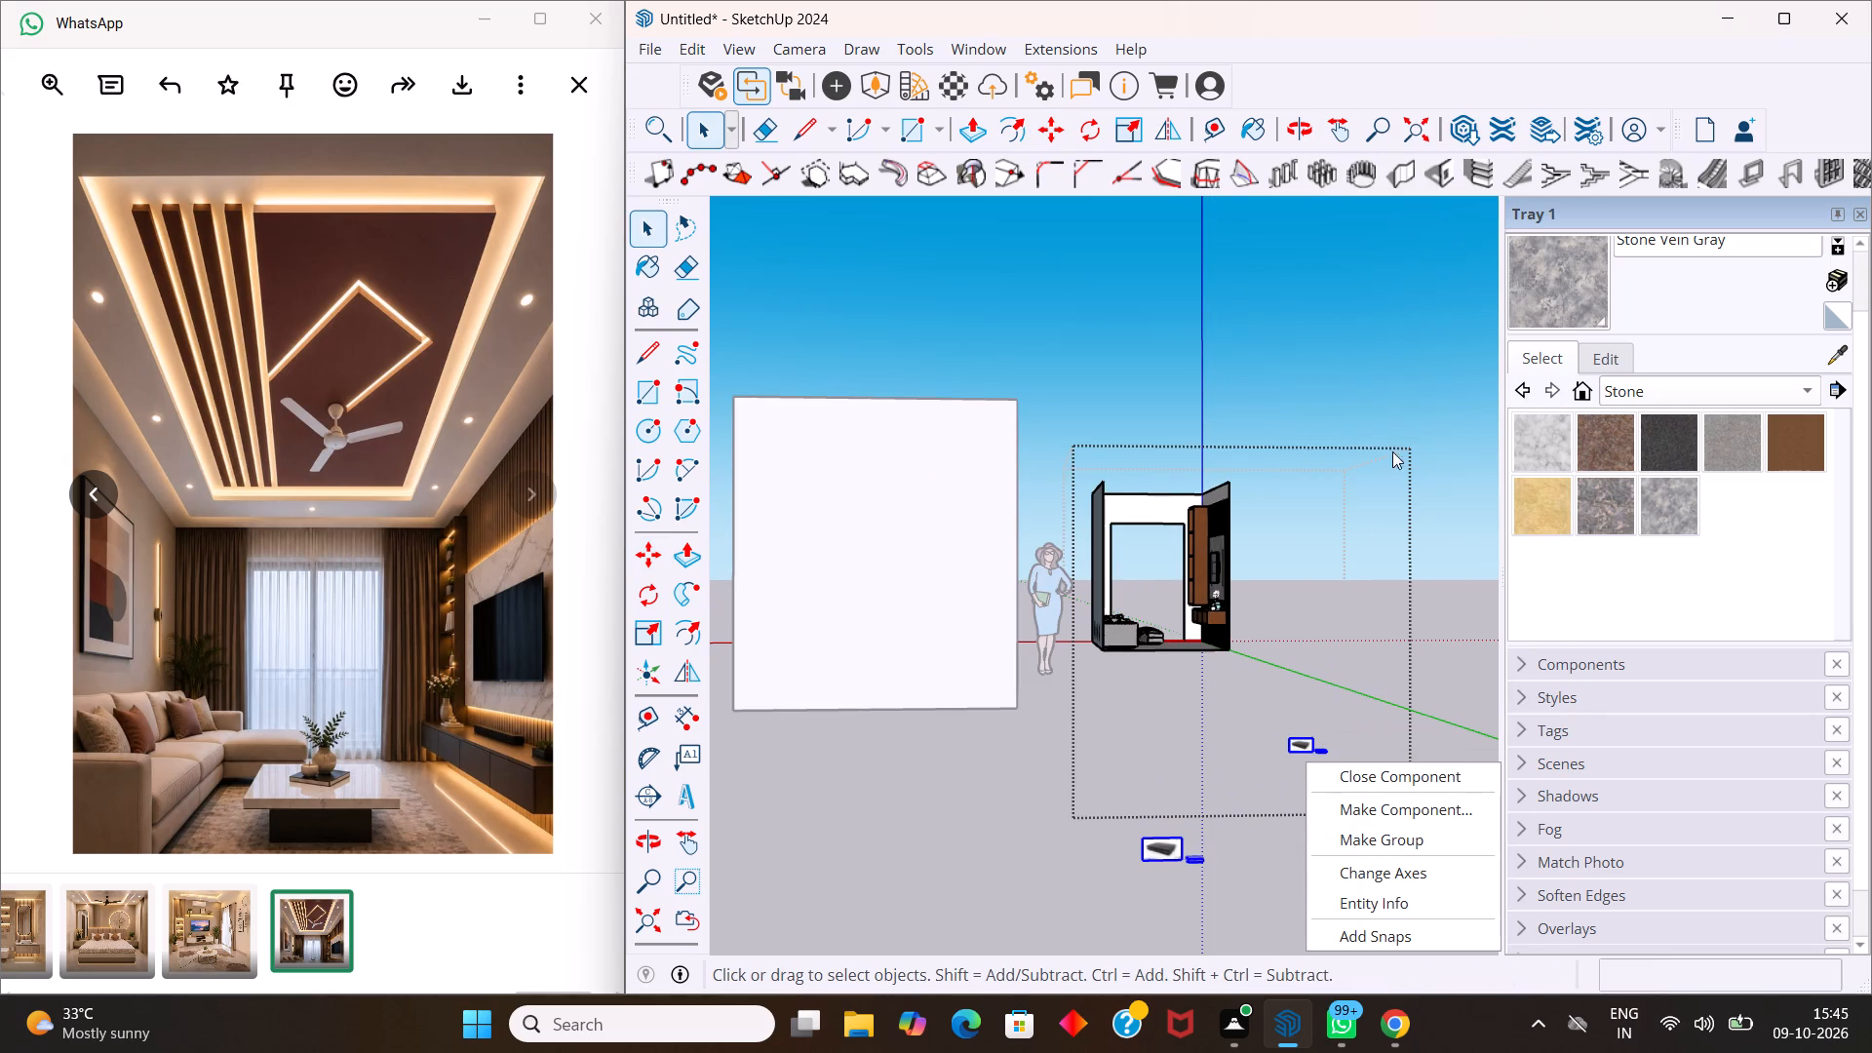
scroll(1301, 696, "up", 5)
left_click(1245, 736)
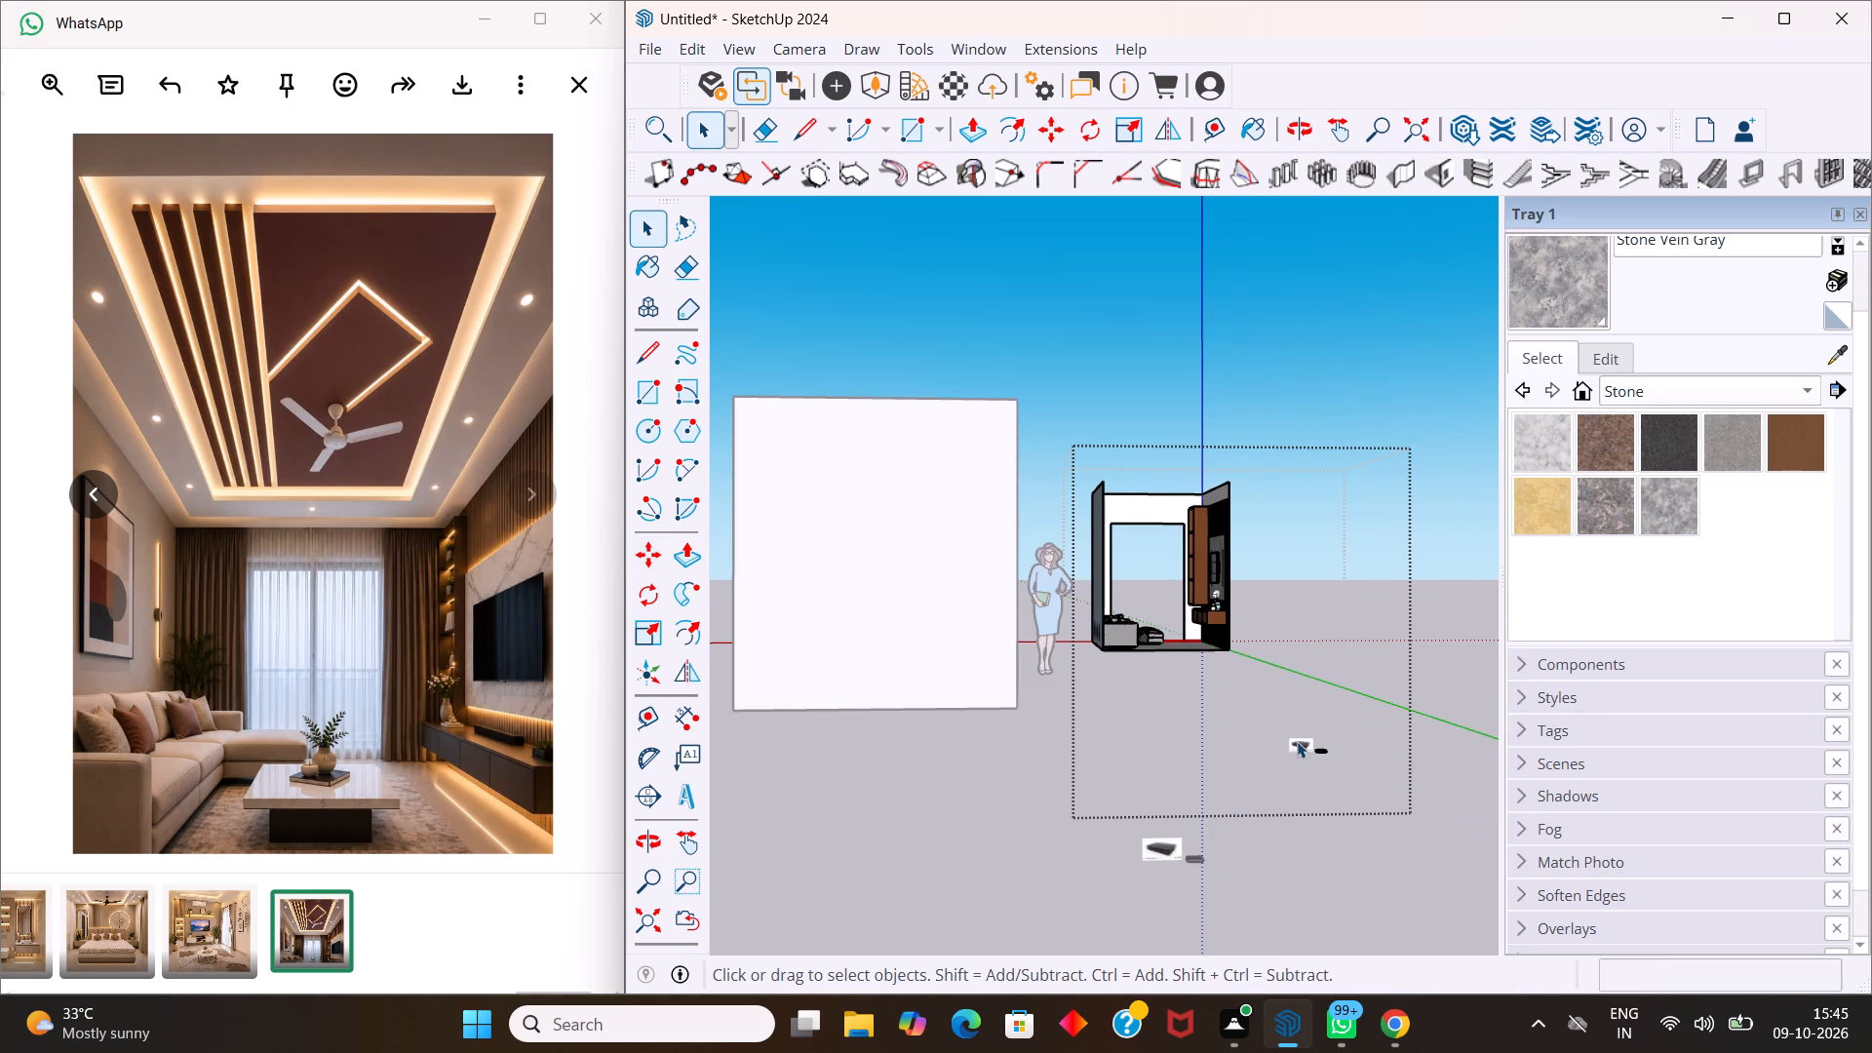
Rotate the set-top box alone by 90° in the horizontal plane, leaving out its product image.
scroll(1297, 740, "up", 18)
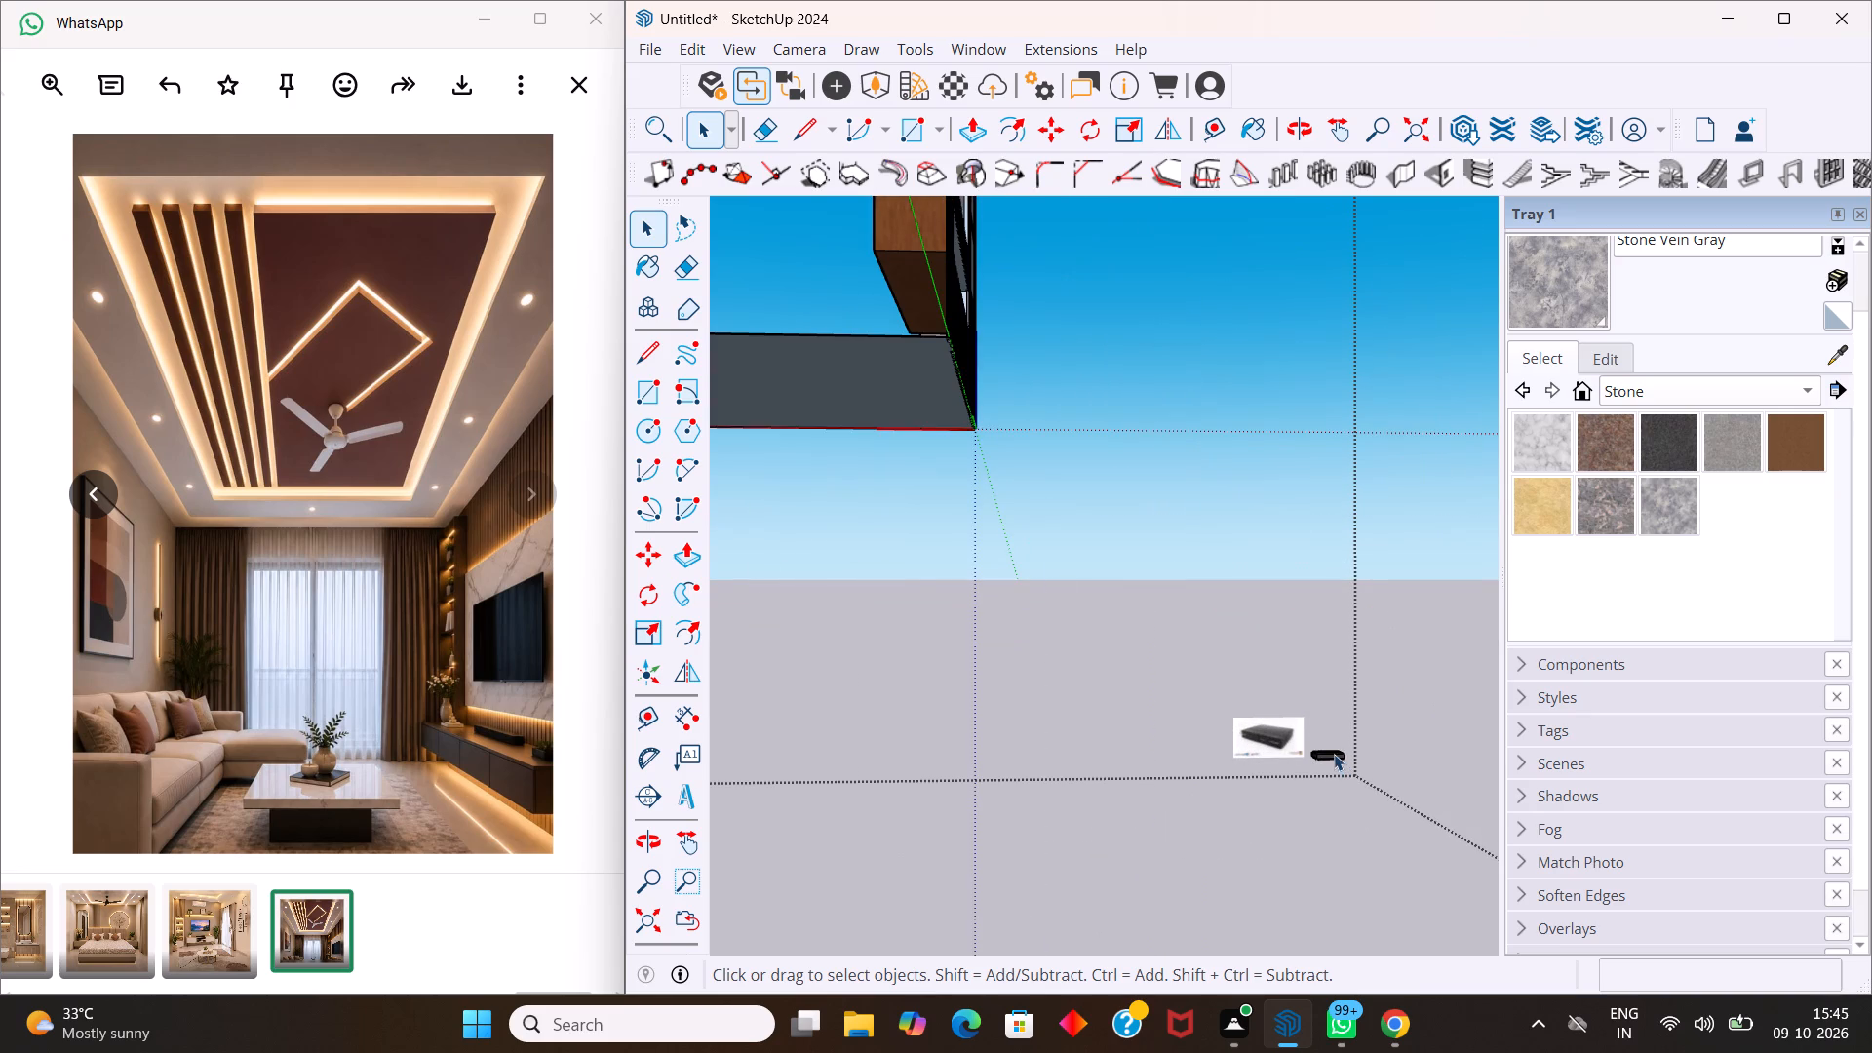
left_click(1334, 753)
scroll(1331, 756, "up", 14)
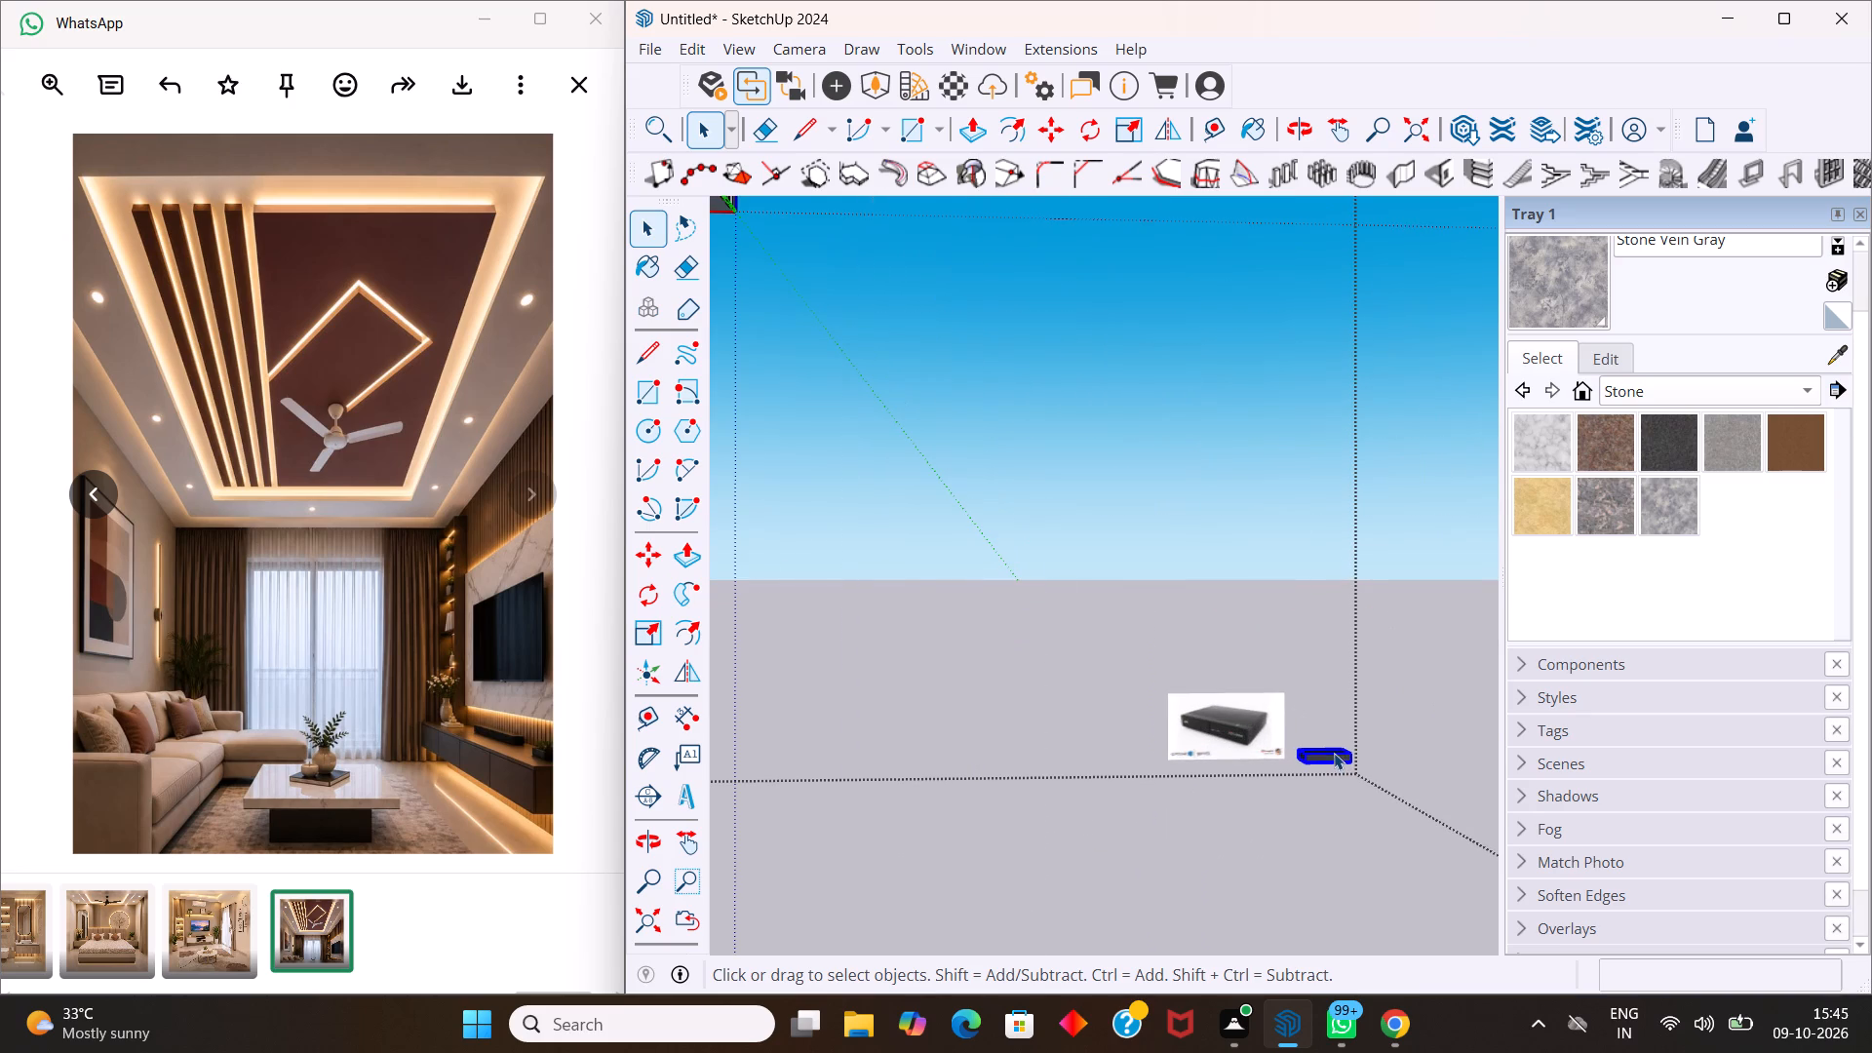
key("q")
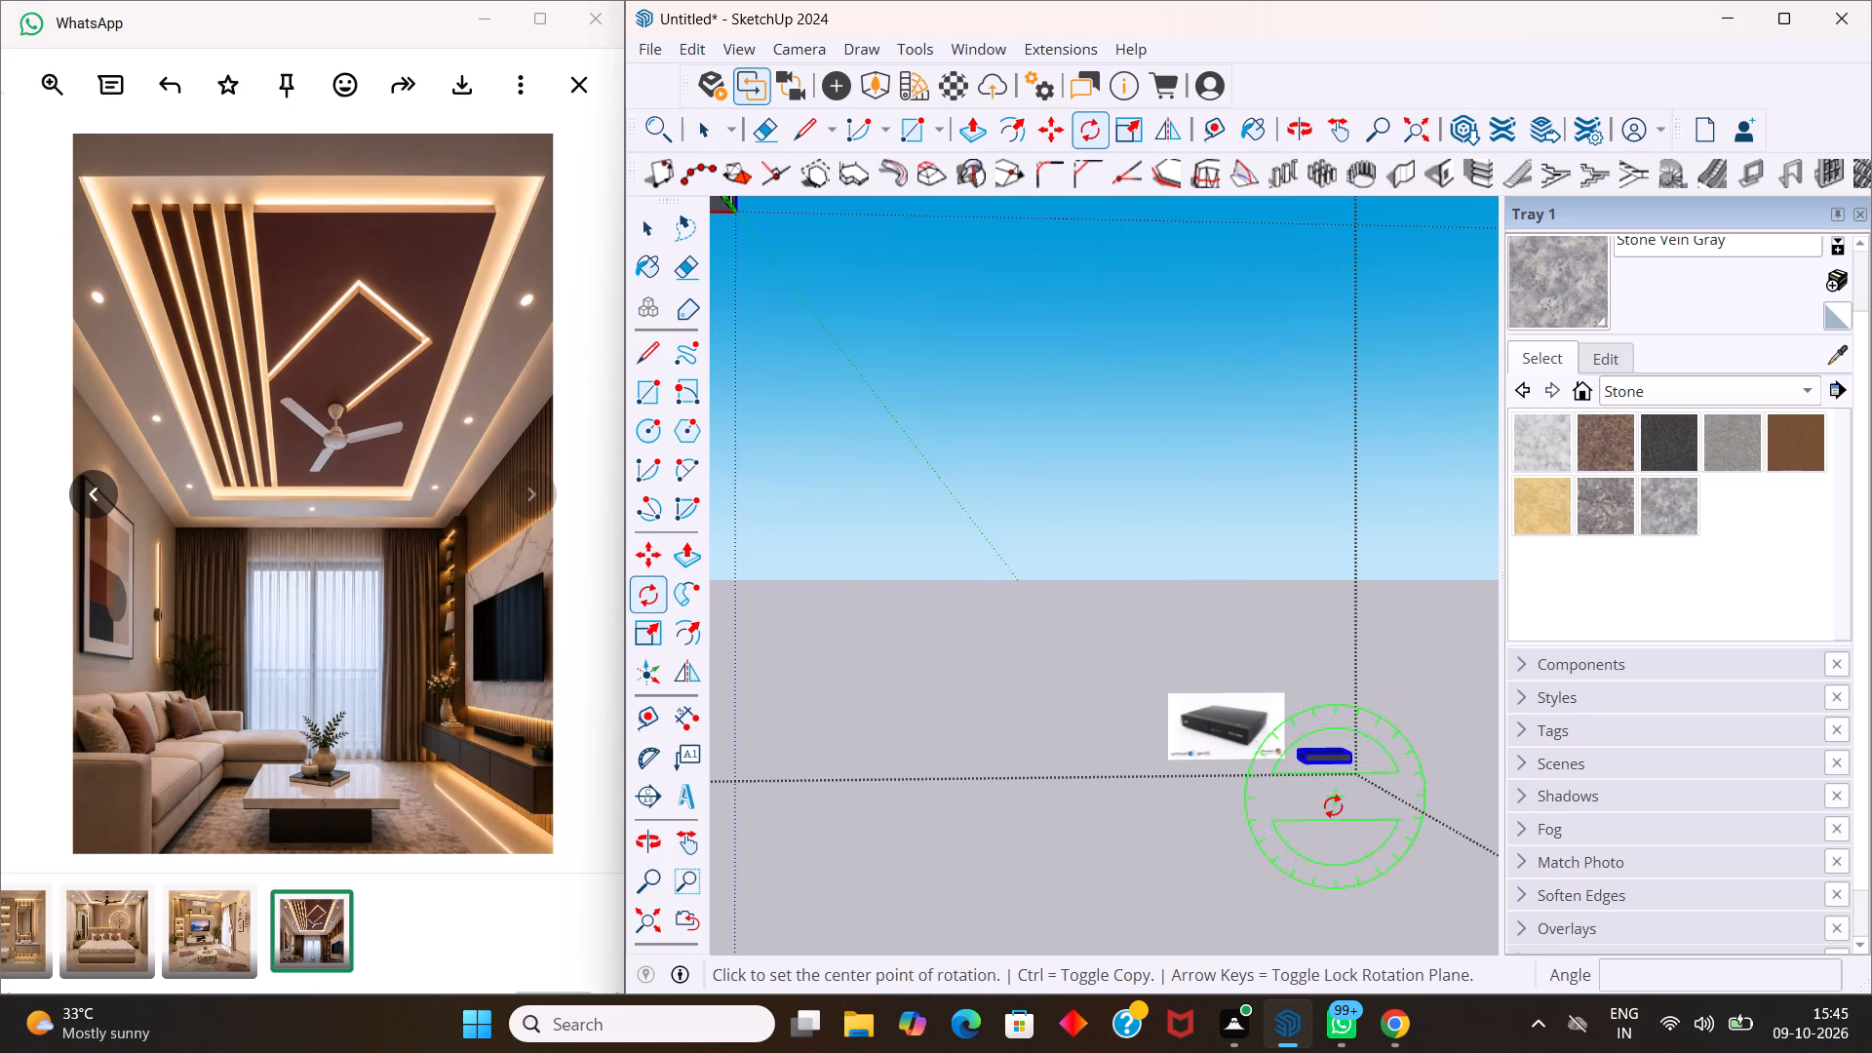
scroll(1021, 691, "down", 6)
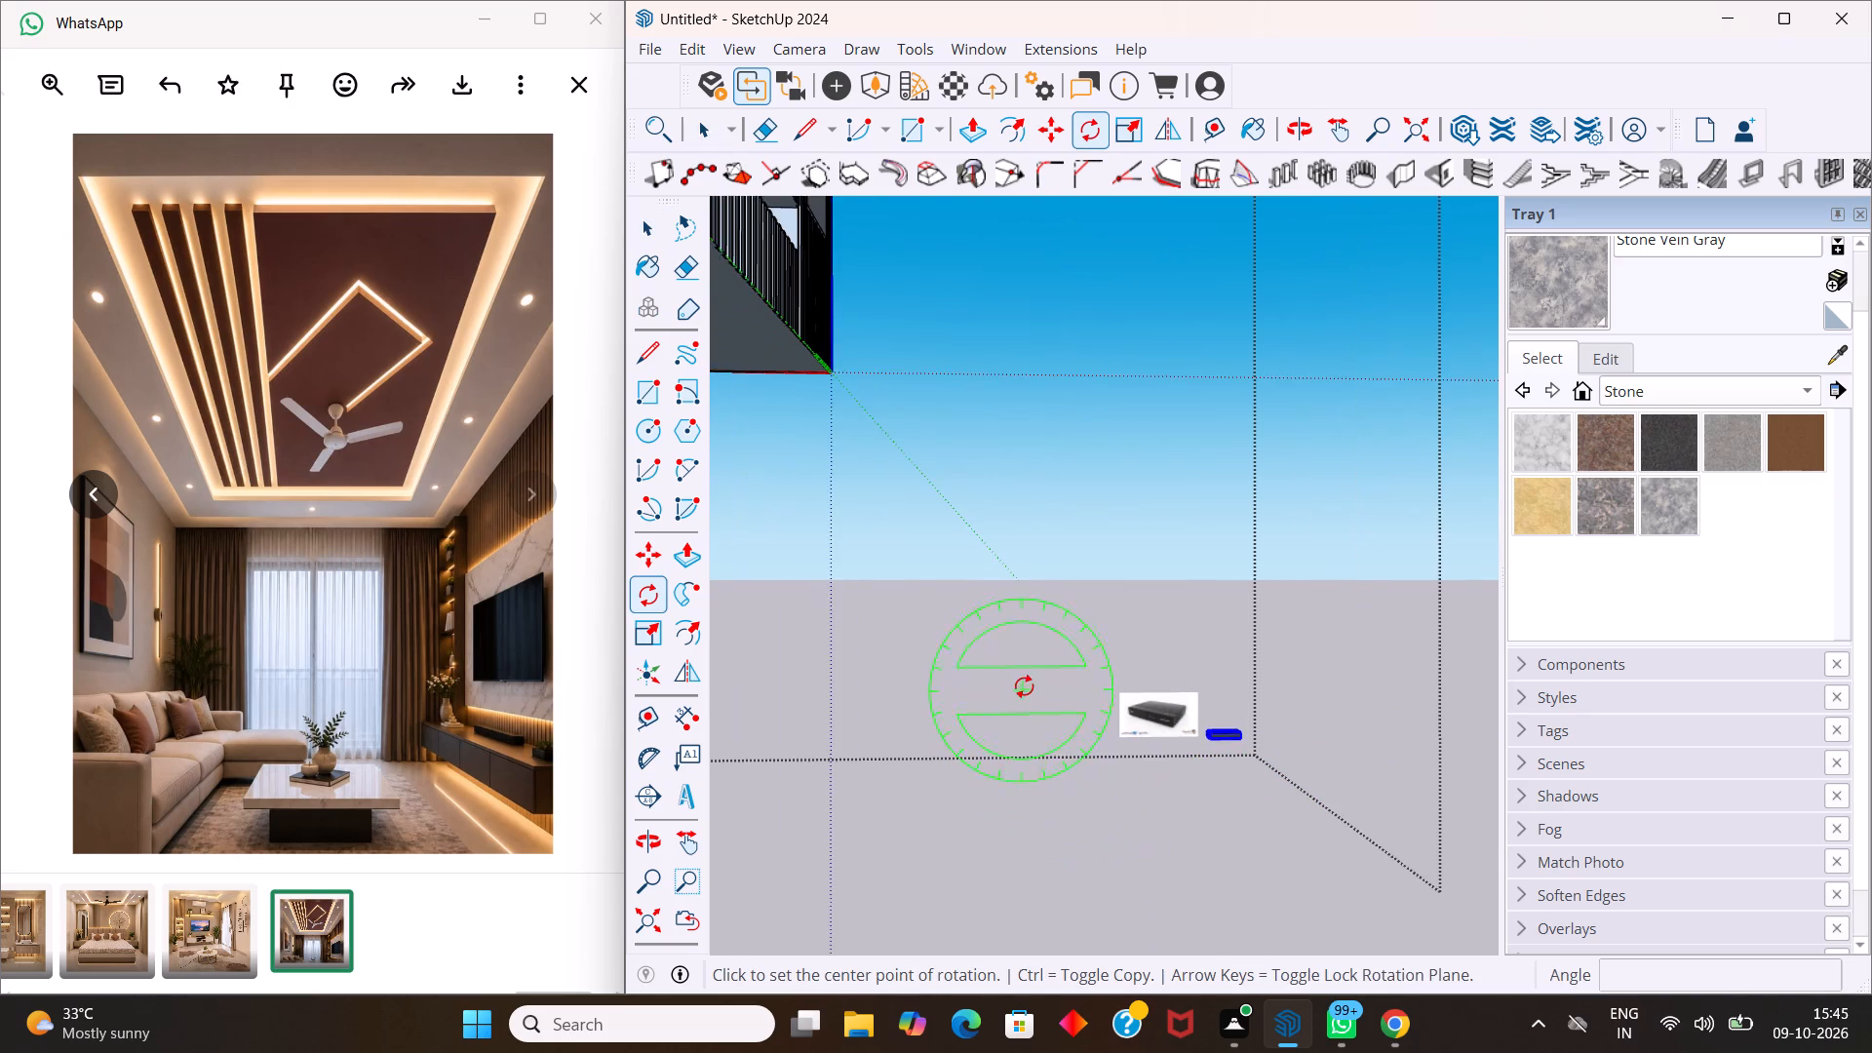
scroll(1028, 689, "down", 16)
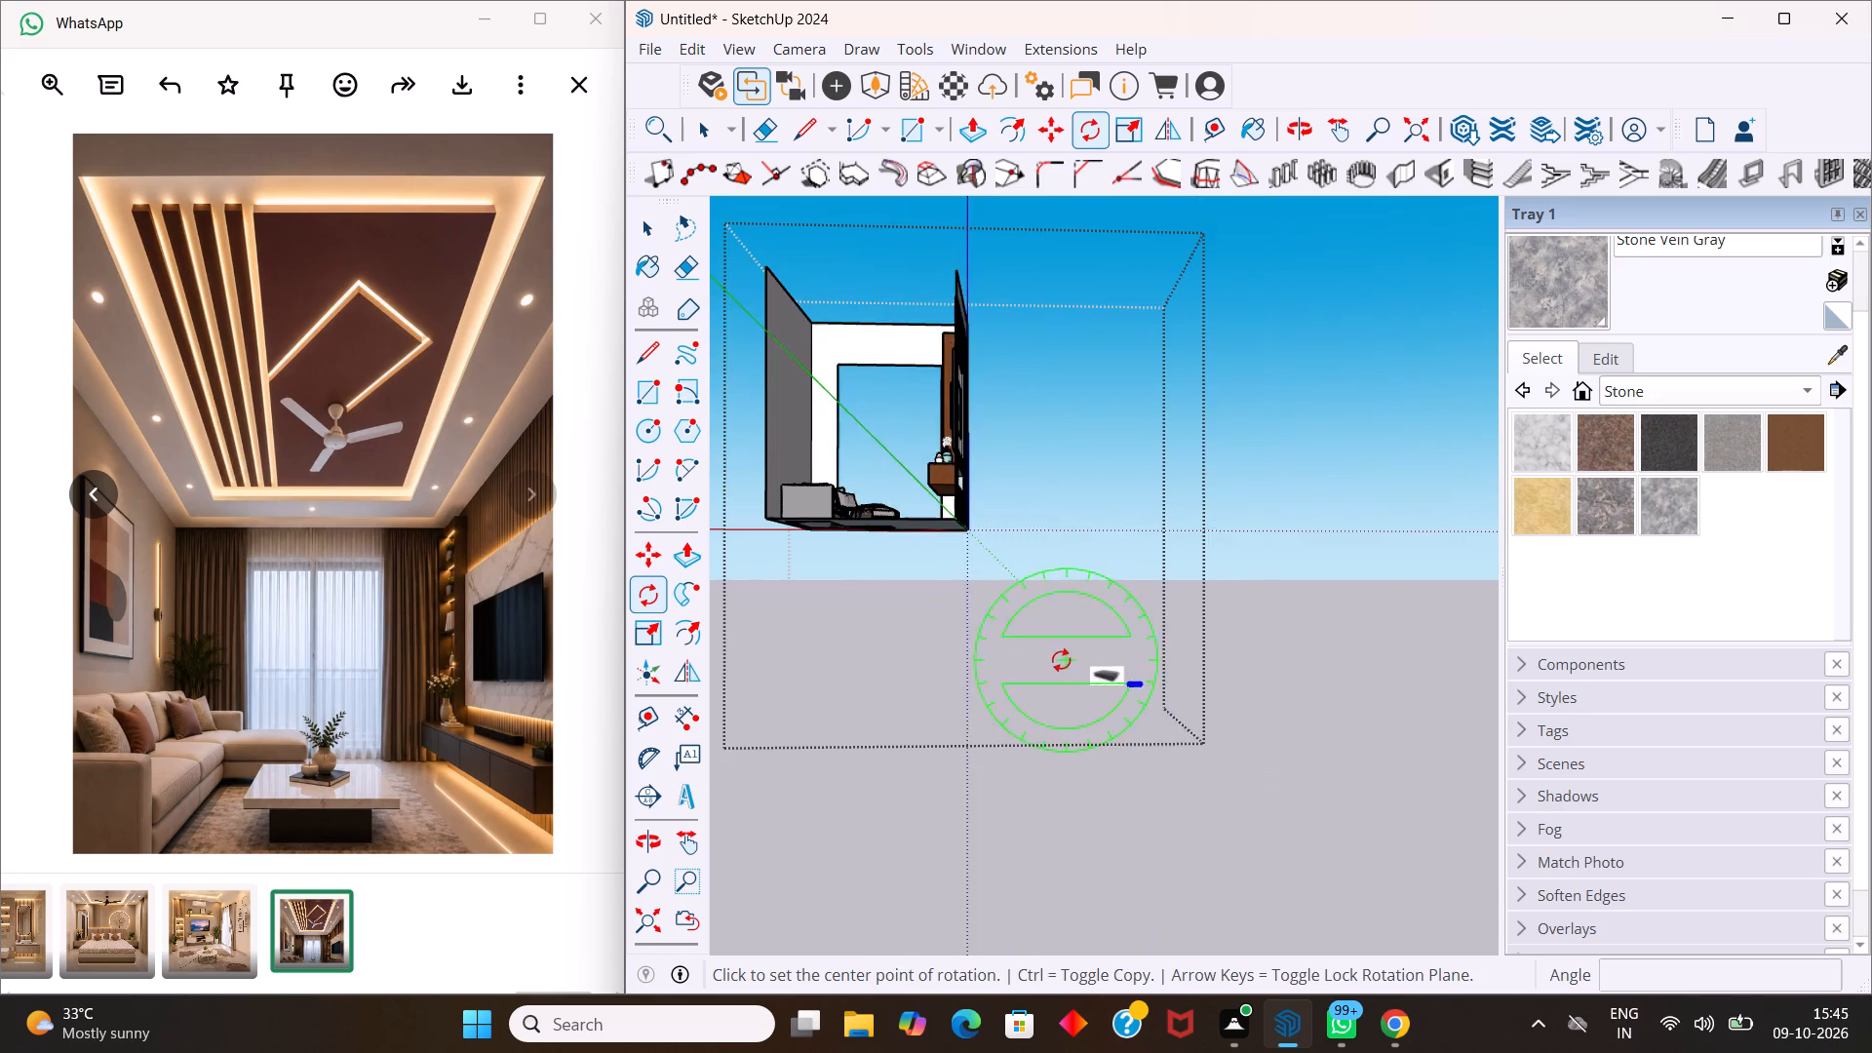
middle_click_drag(1054, 654, 1133, 840)
left_click(1231, 858)
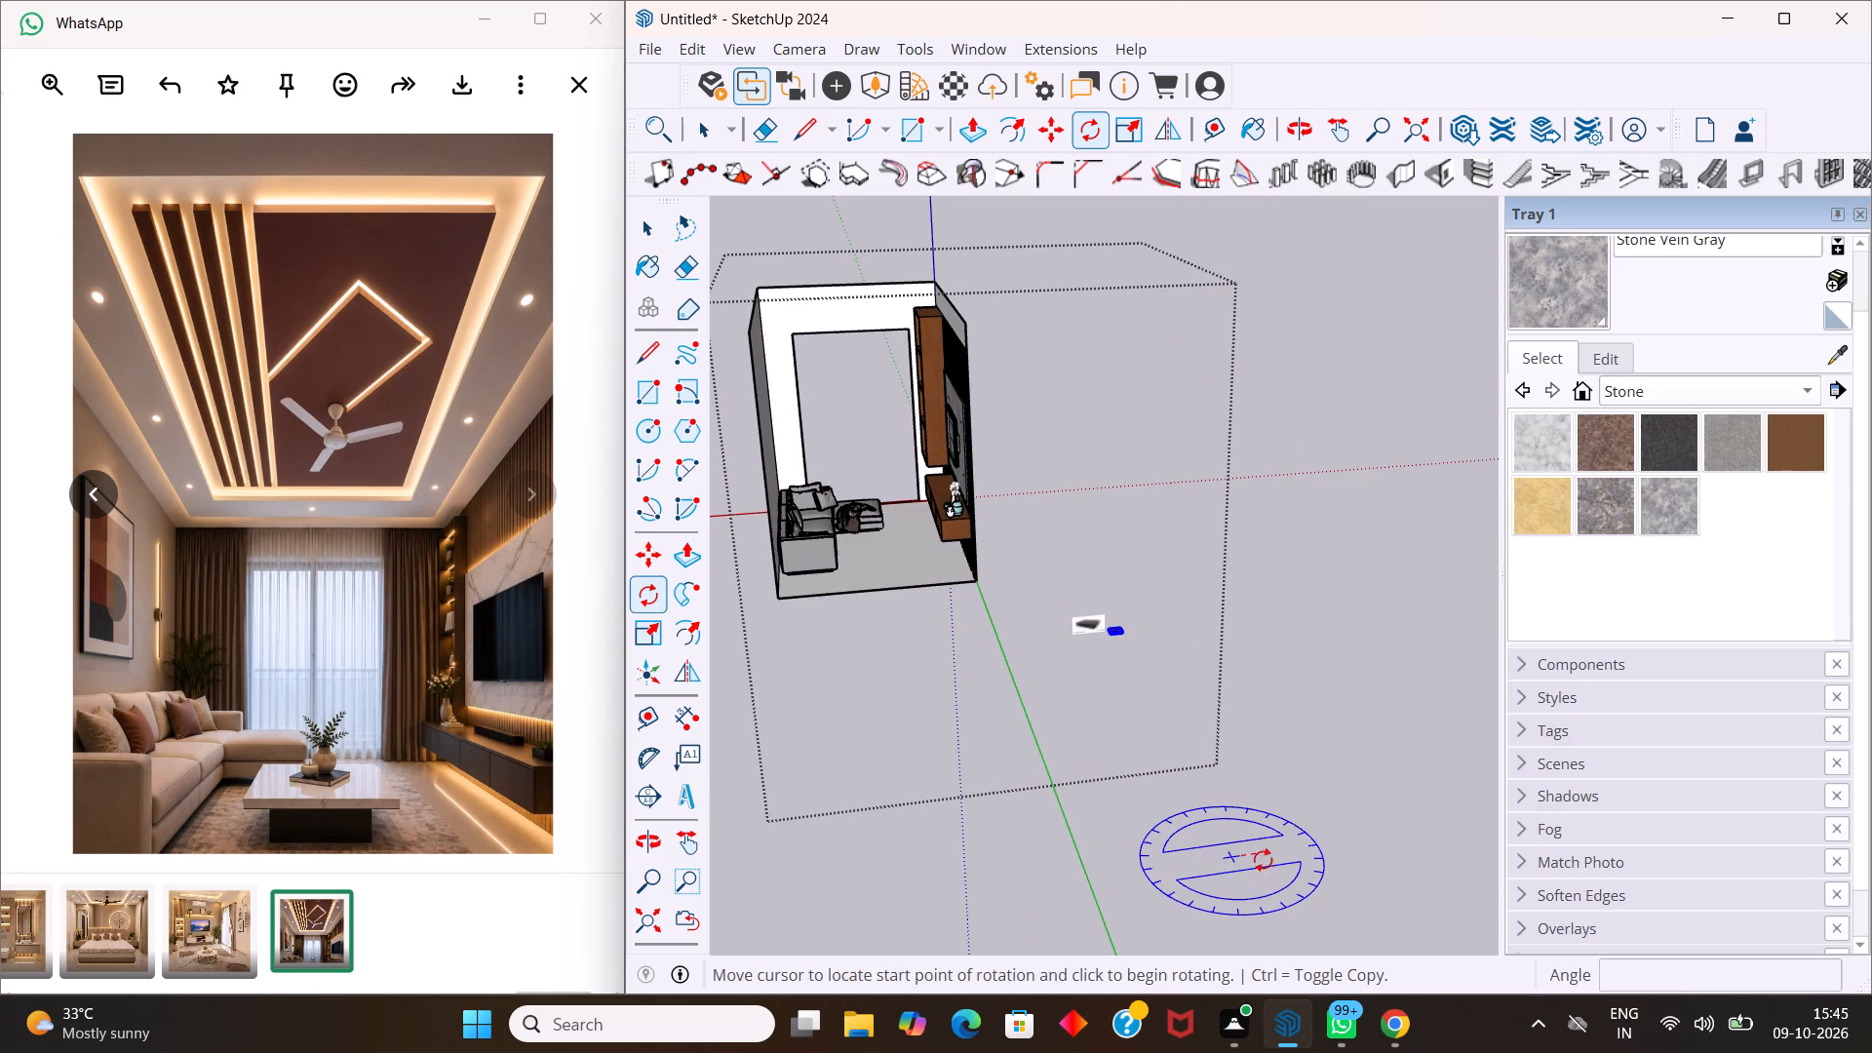
left_click(1383, 836)
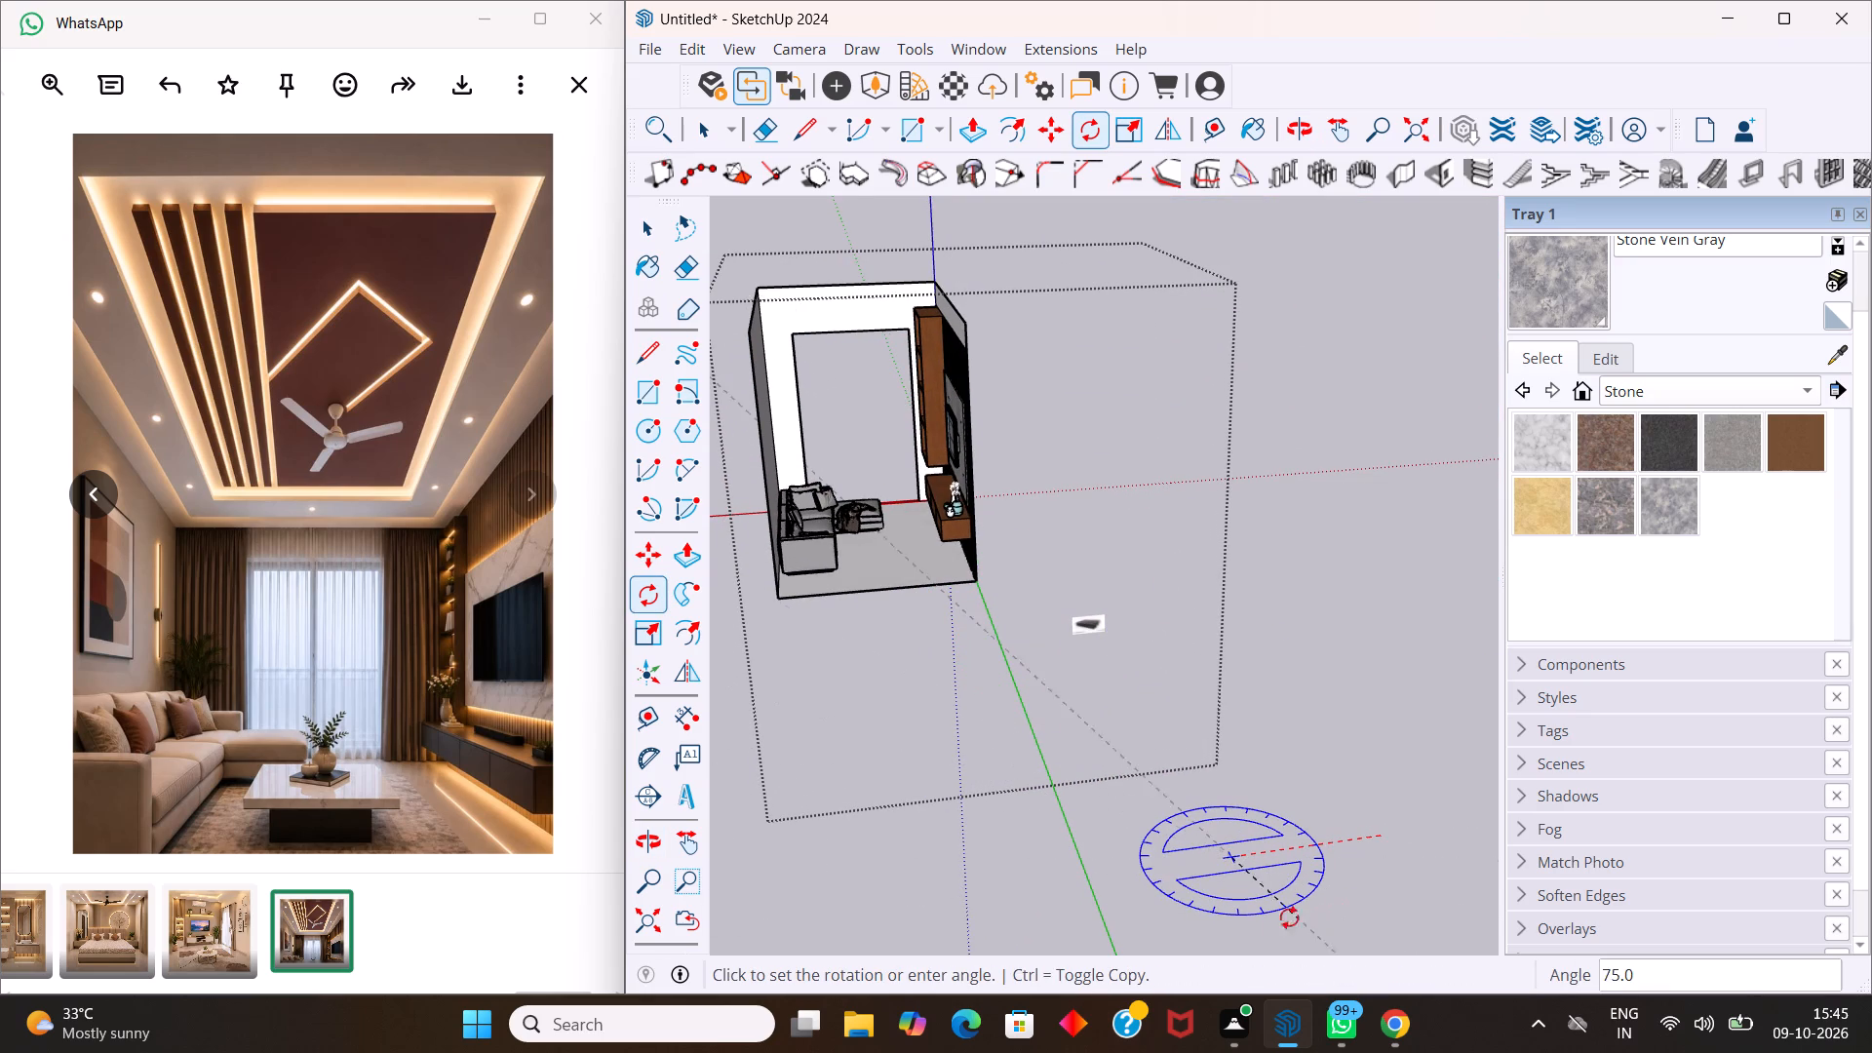
left_click(1253, 915)
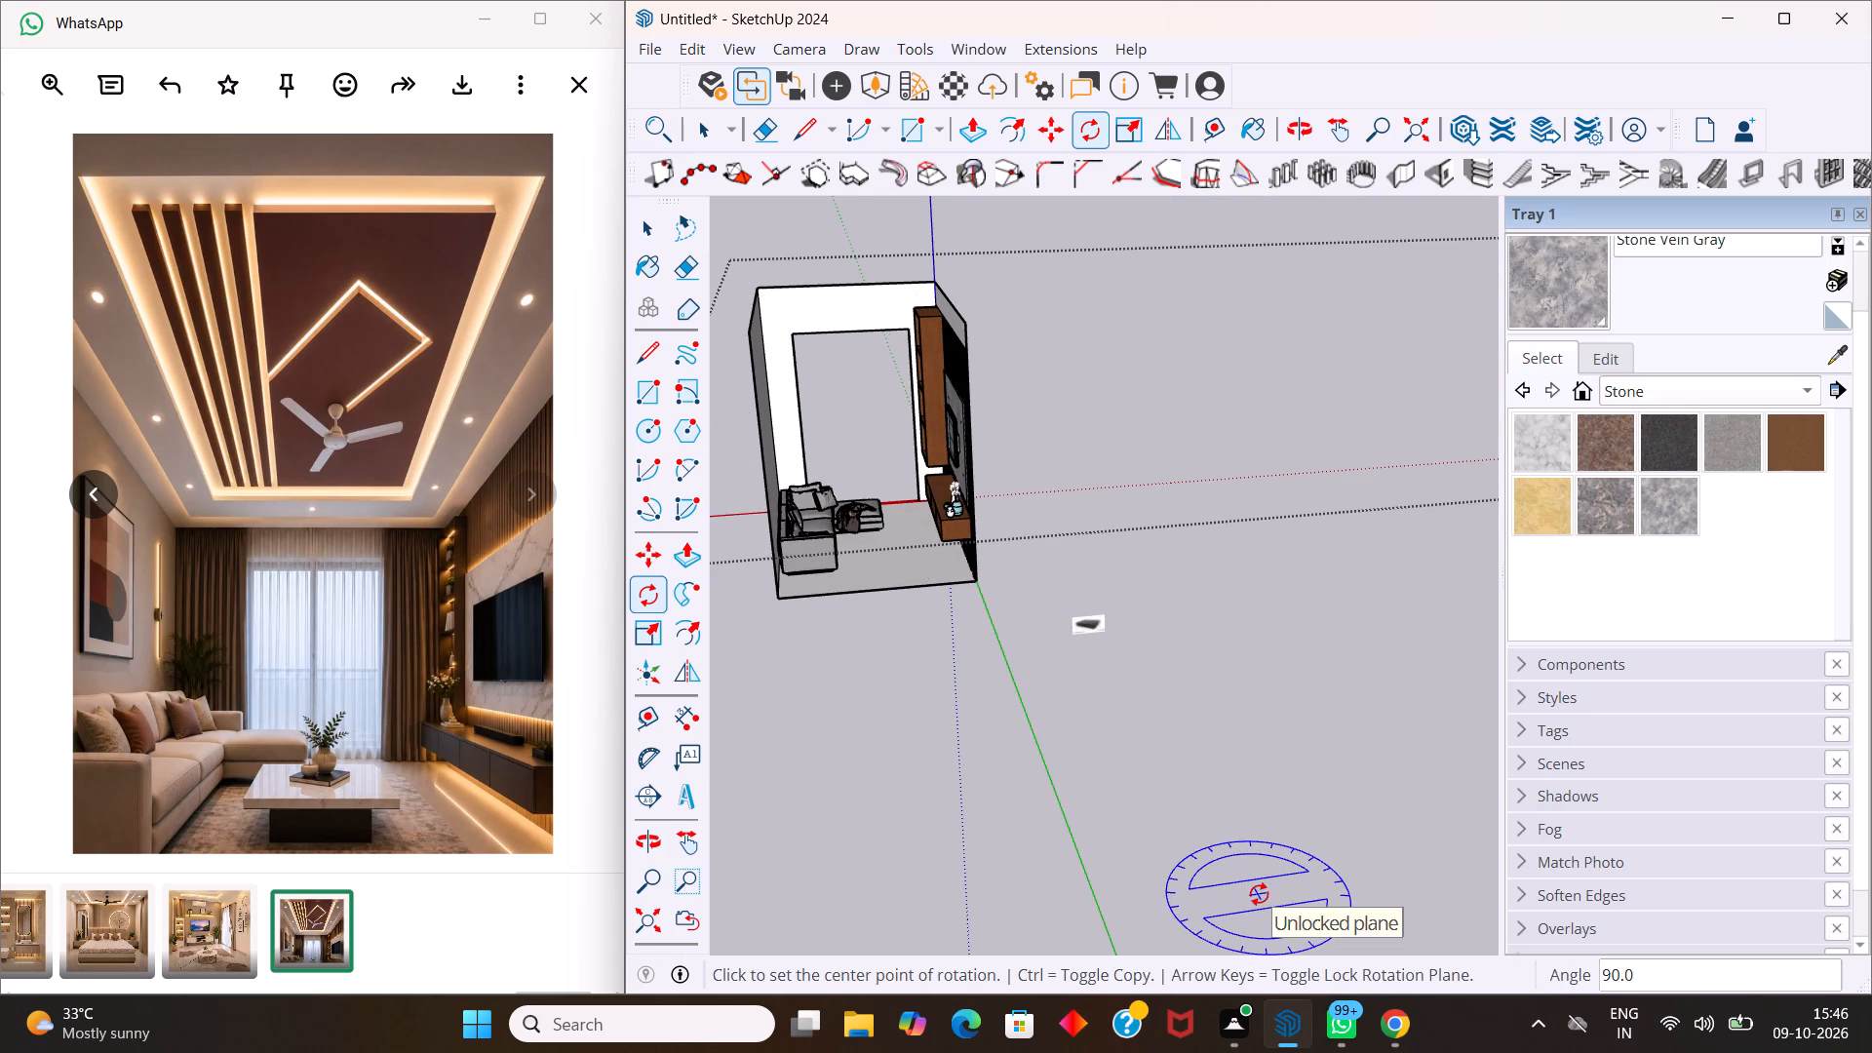
key("Escape")
scroll(1117, 752, "down", 11)
key("Escape")
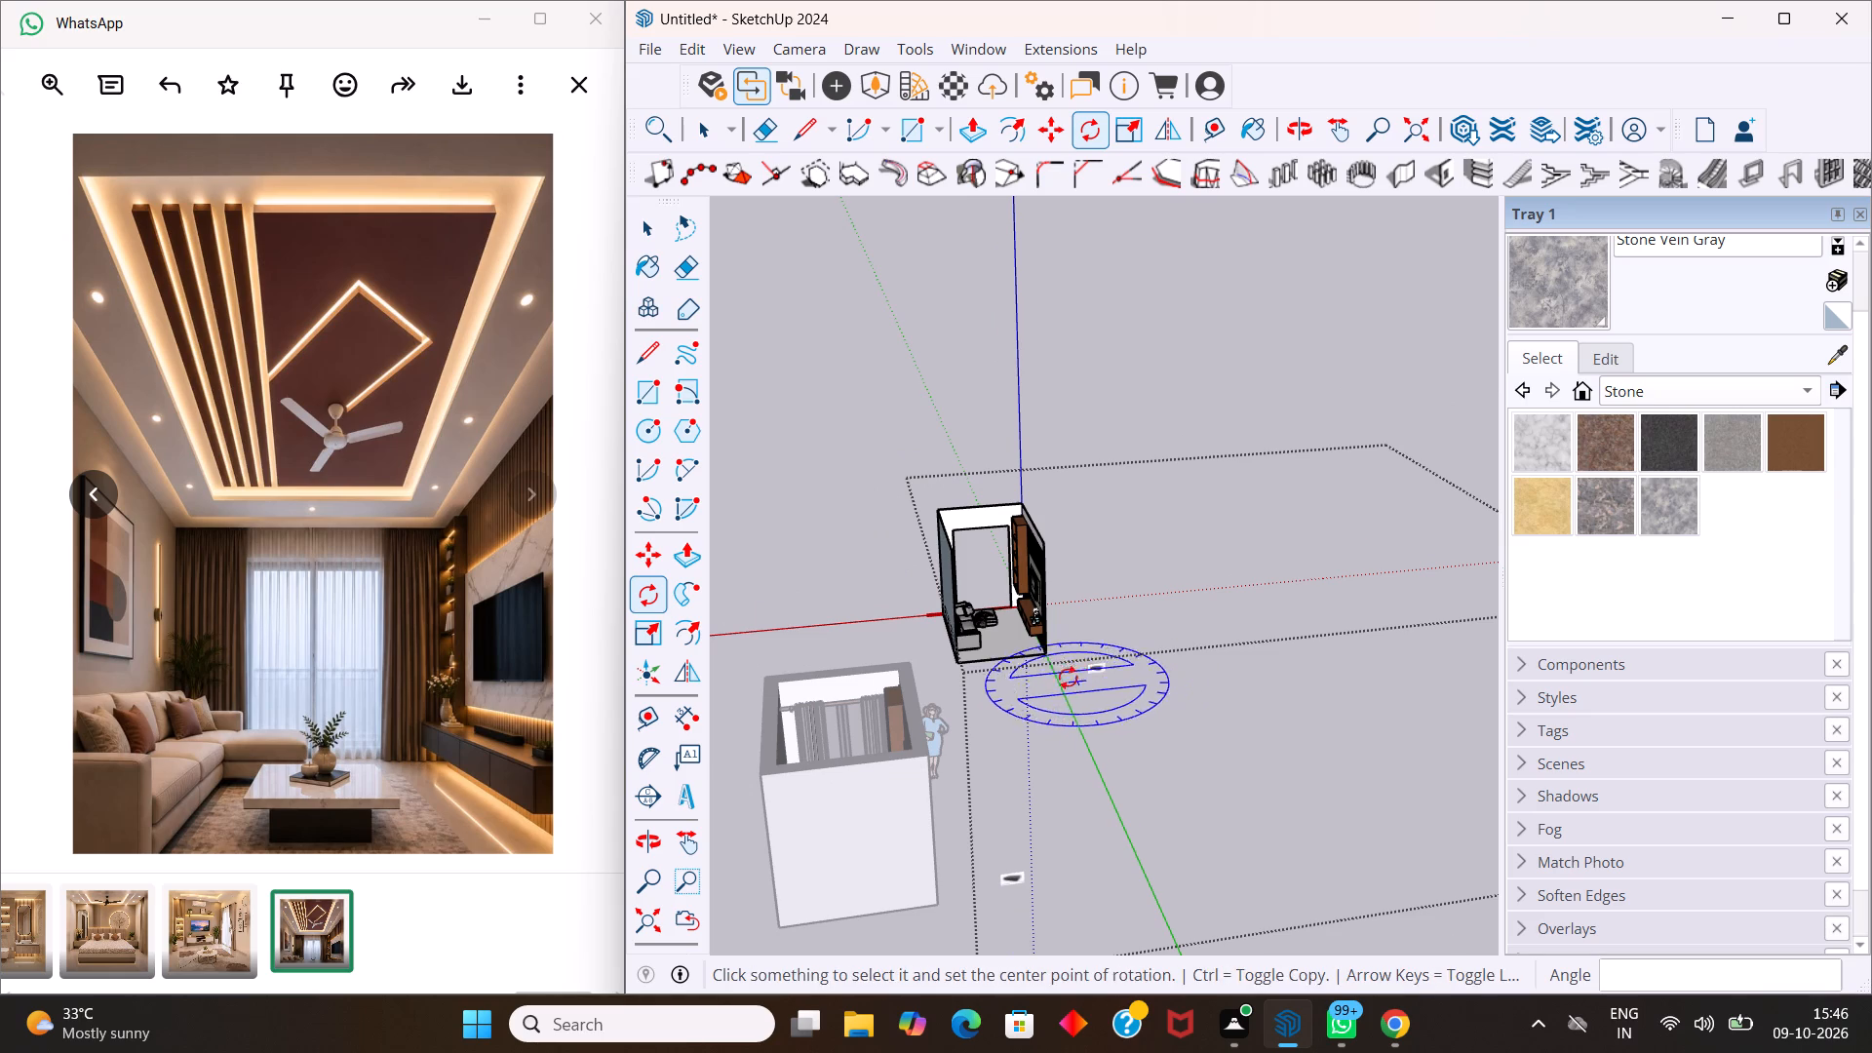
key("space")
Move the set-top box about 46' from the open ground onto the far end of the TV console top.
scroll(1053, 679, "down", 11)
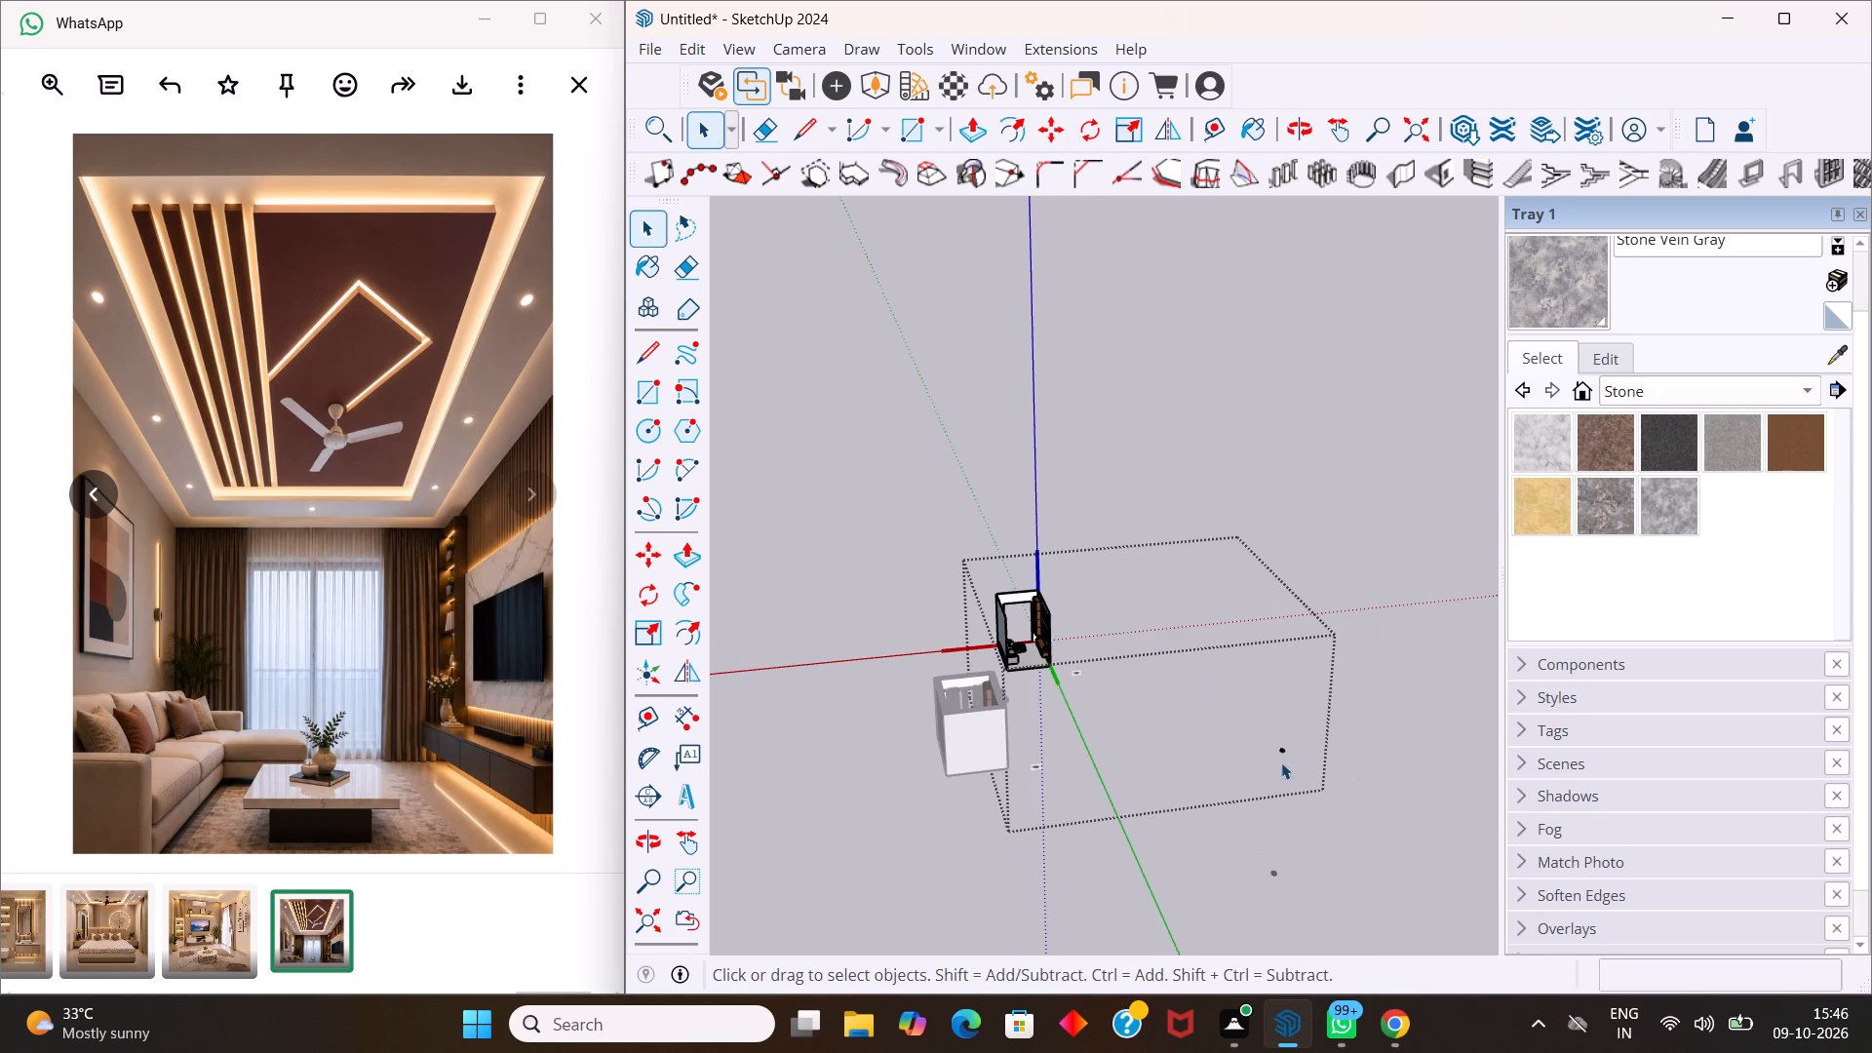
left_click(1284, 753)
scroll(1282, 749, "up", 17)
key("m")
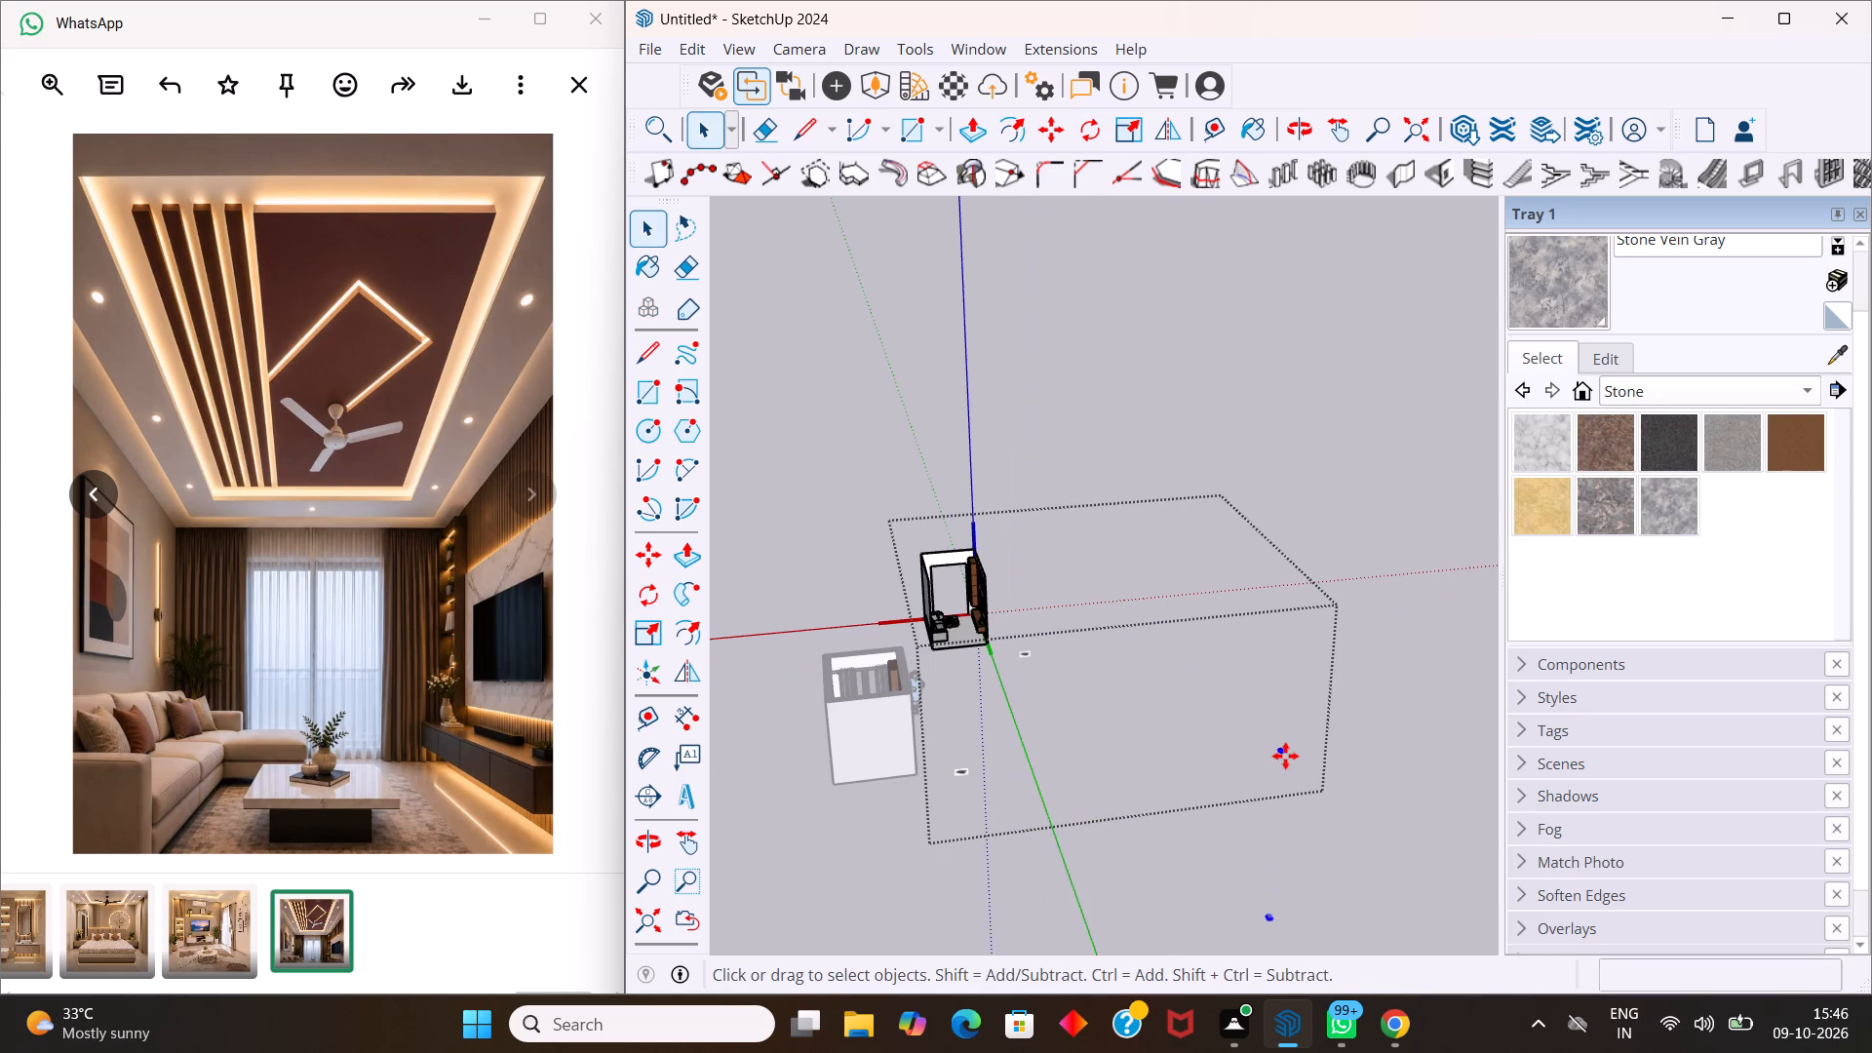
left_click(1283, 753)
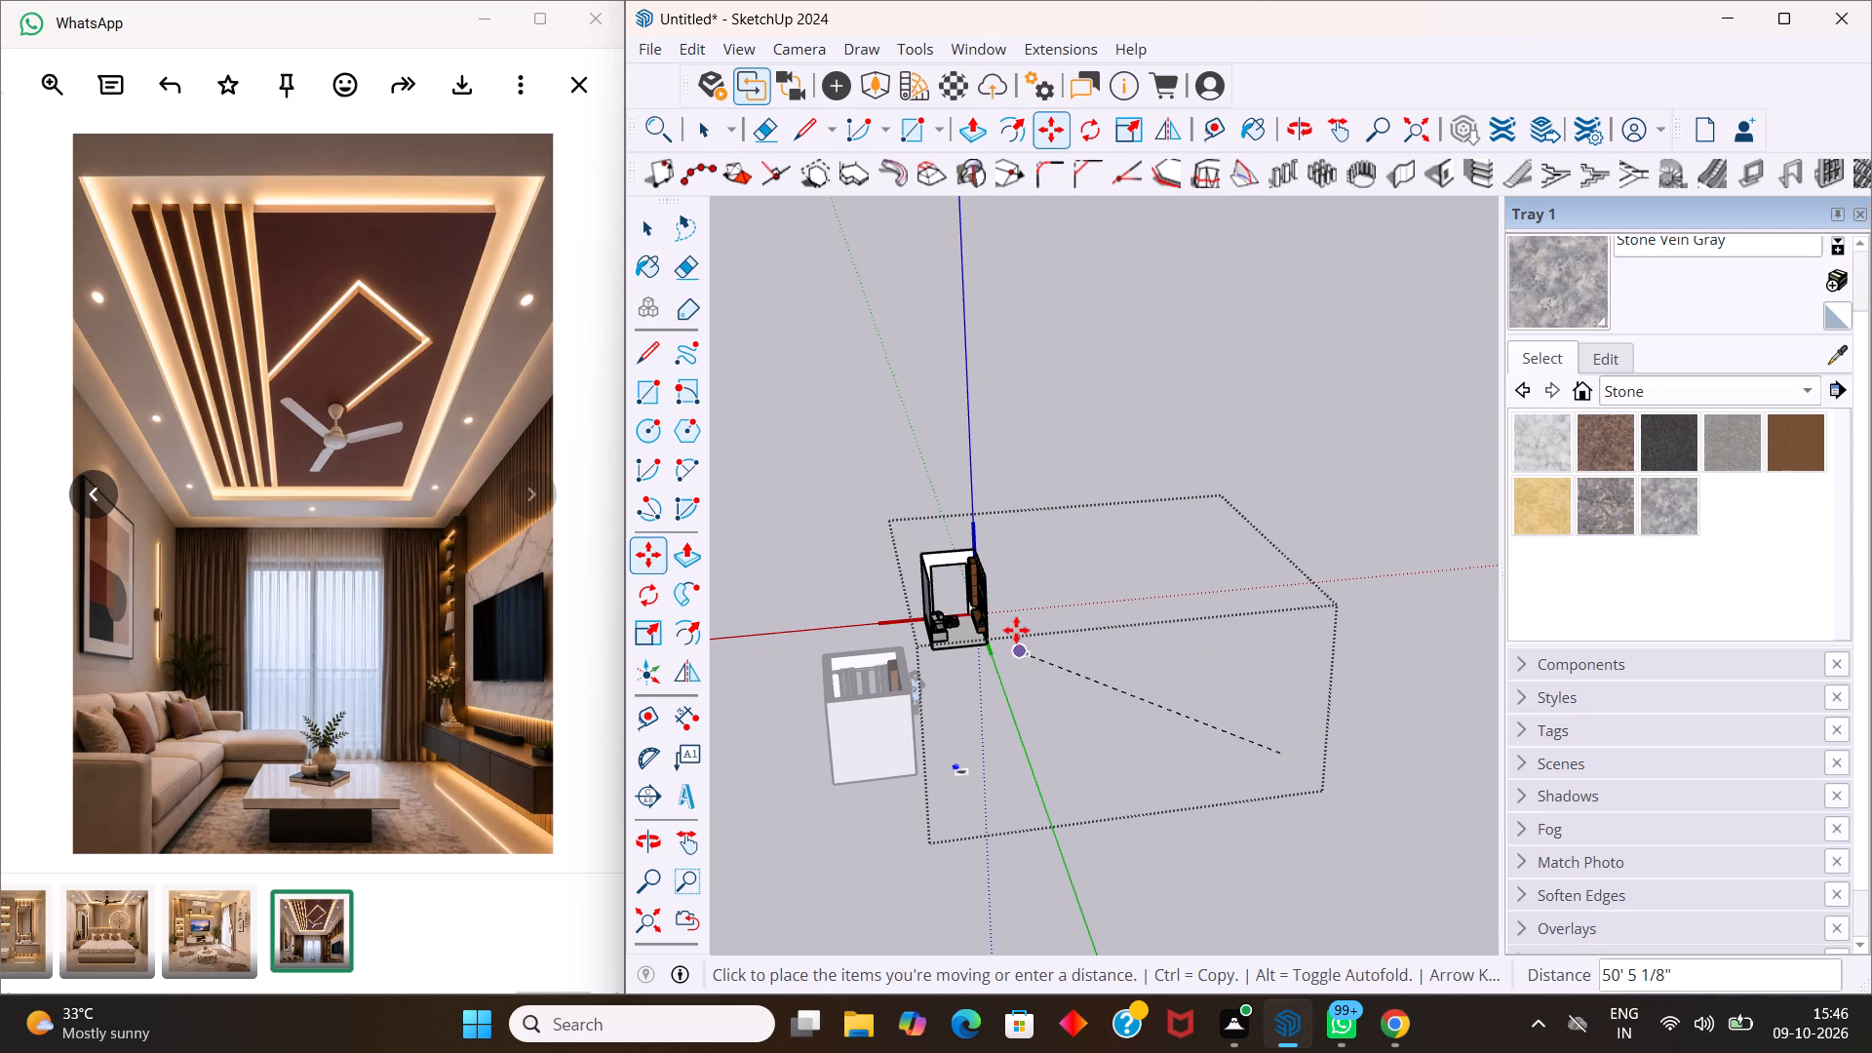
scroll(1021, 627, "up", 5)
scroll(923, 633, "up", 17)
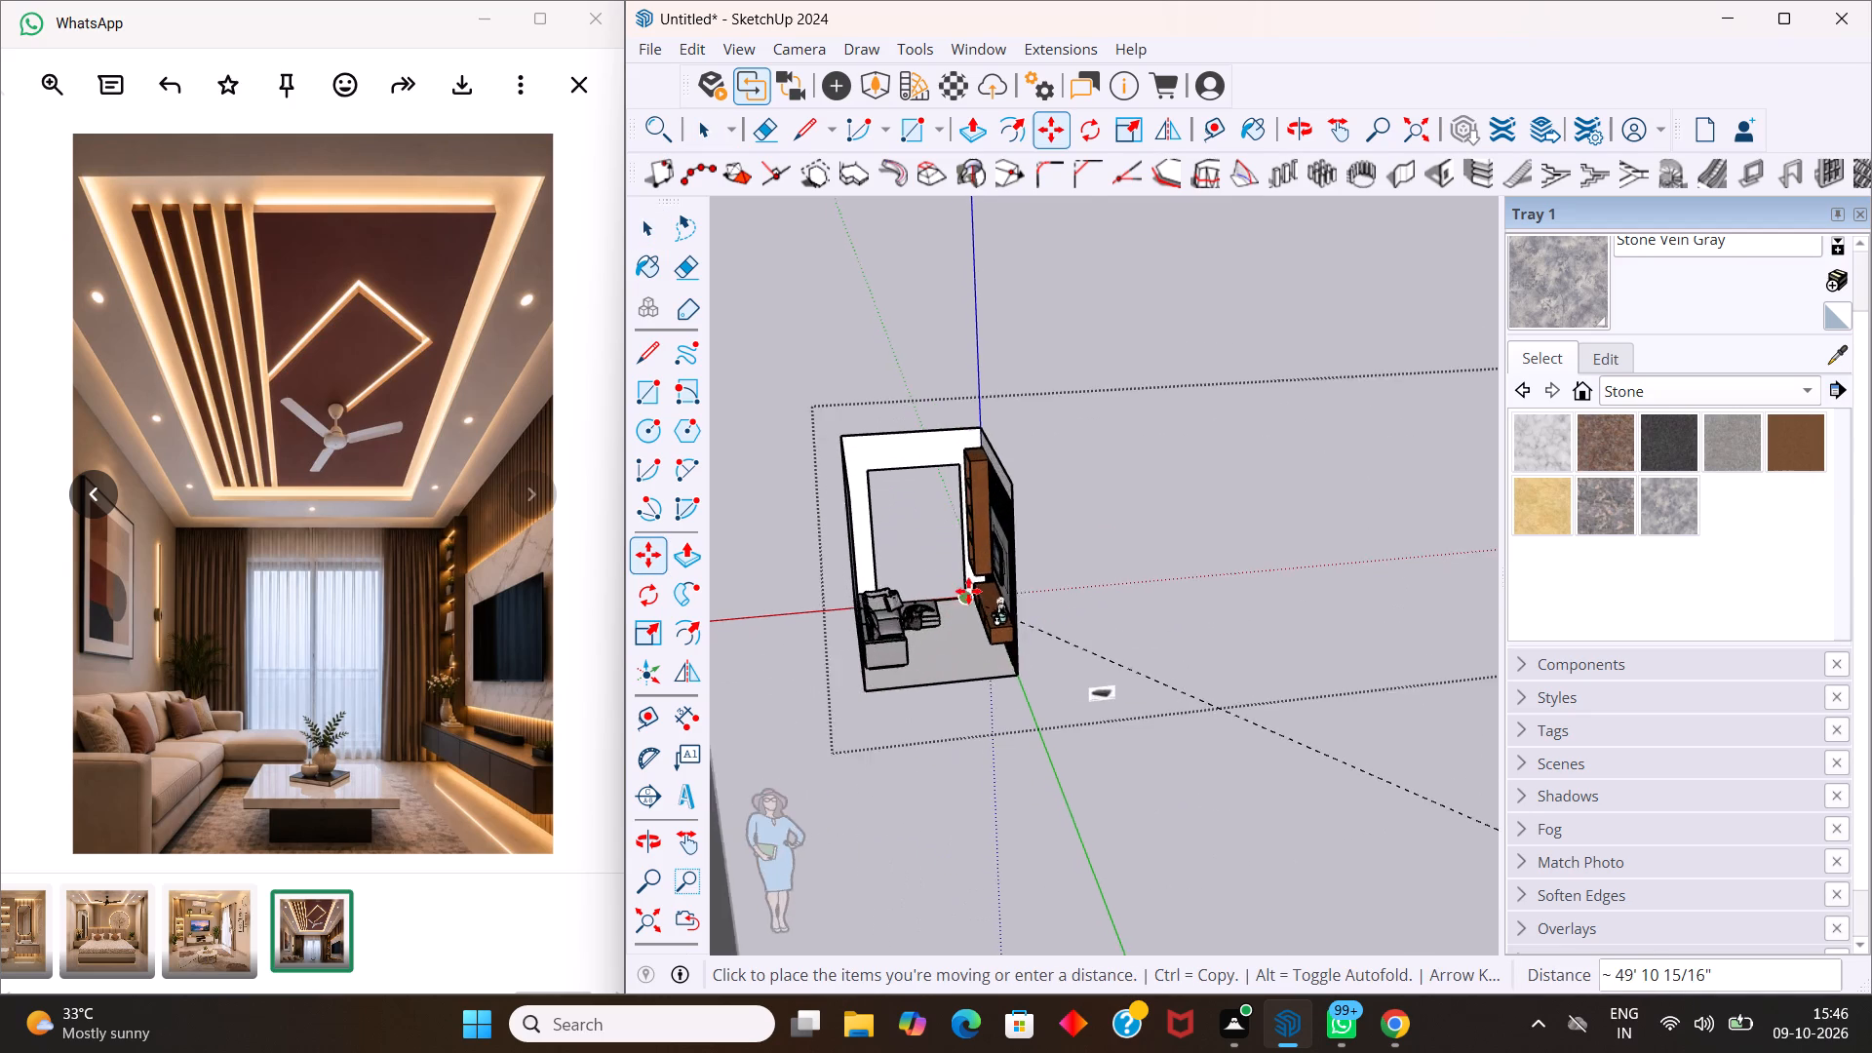
scroll(968, 591, "up", 19)
scroll(1082, 703, "up", 4)
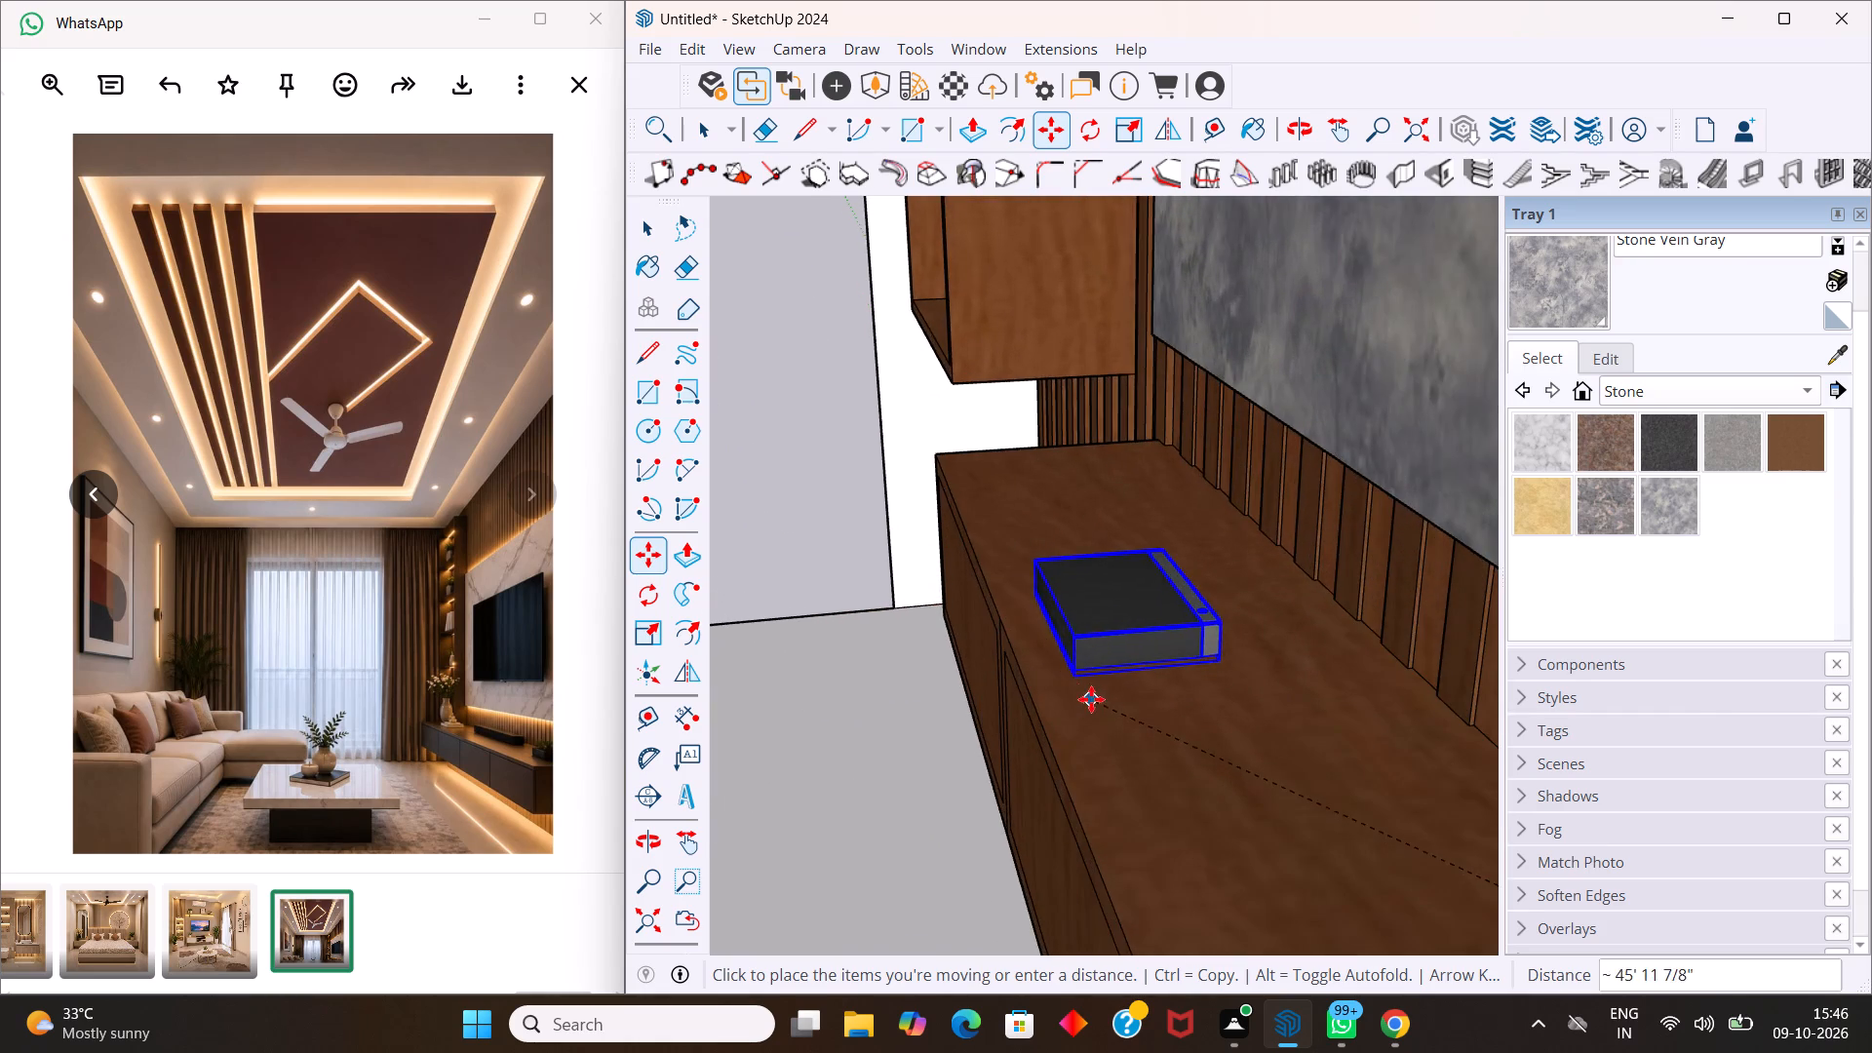
scroll(1091, 699, "up", 5)
middle_click_drag(1135, 710, 1069, 710)
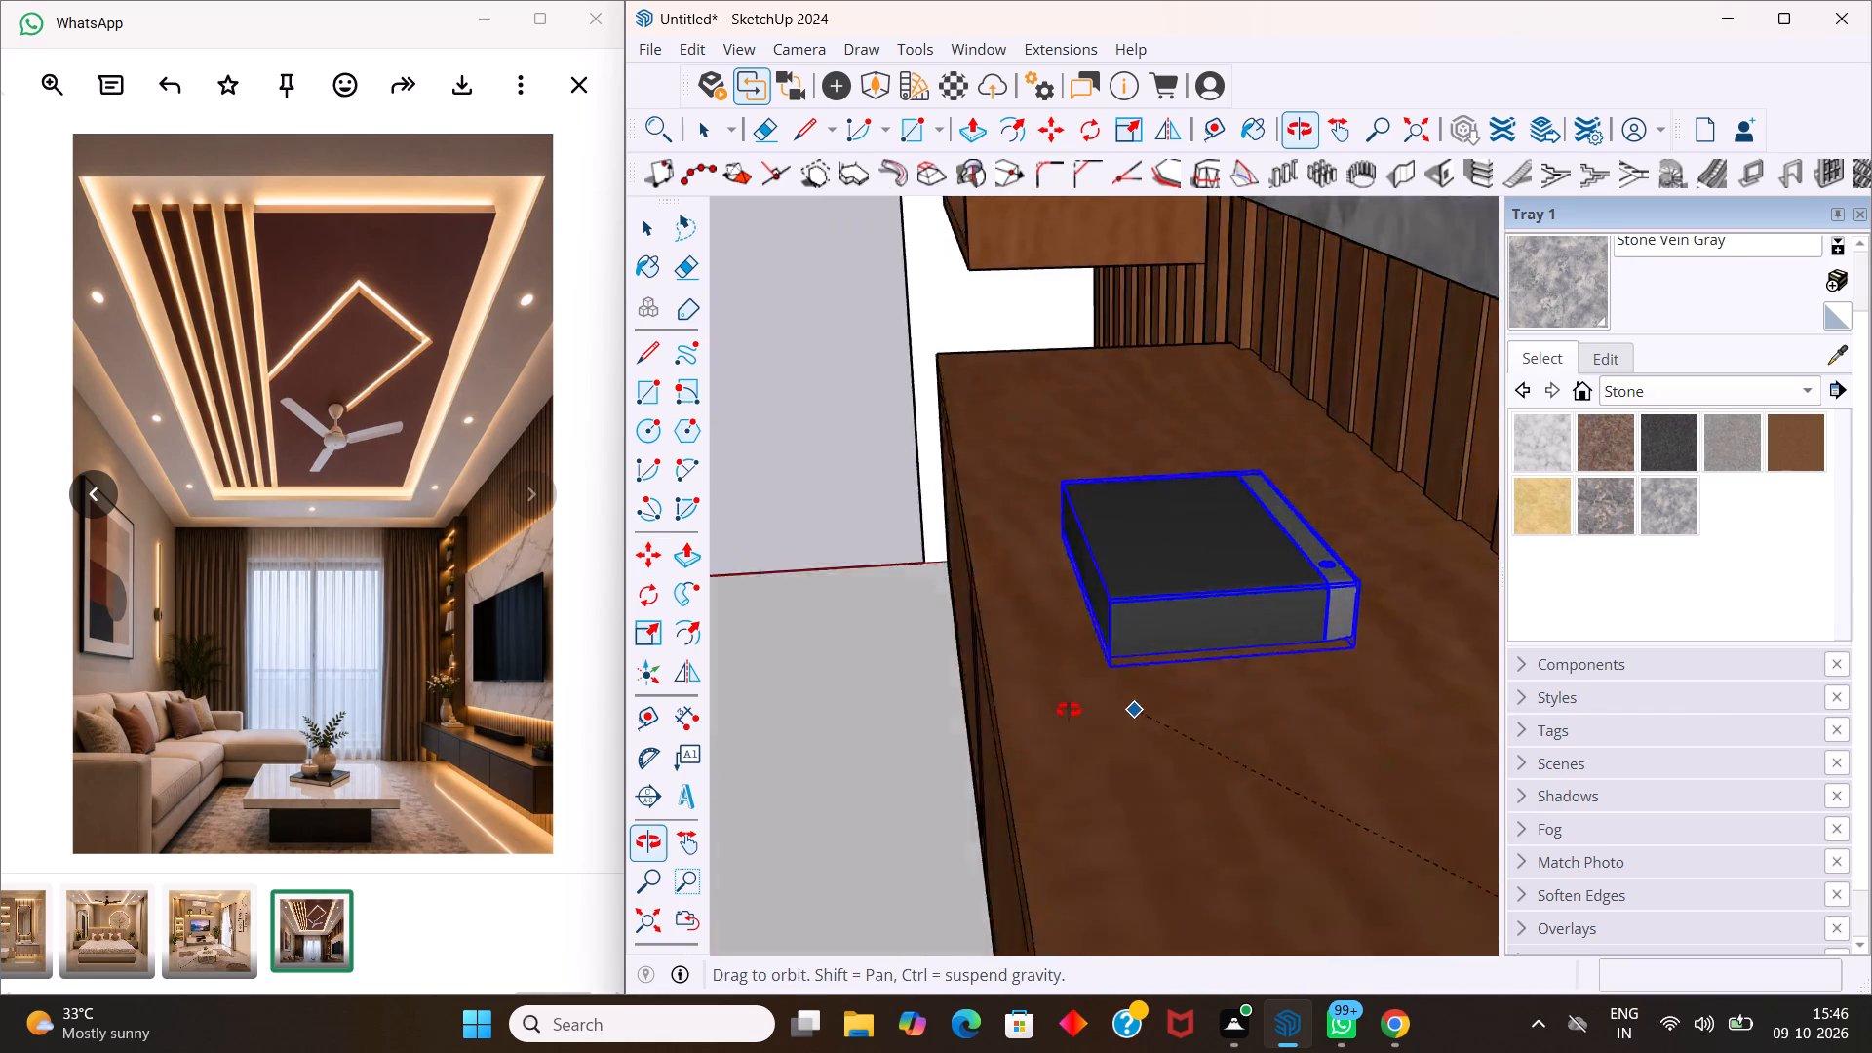
middle_click_drag(1069, 710, 1056, 677)
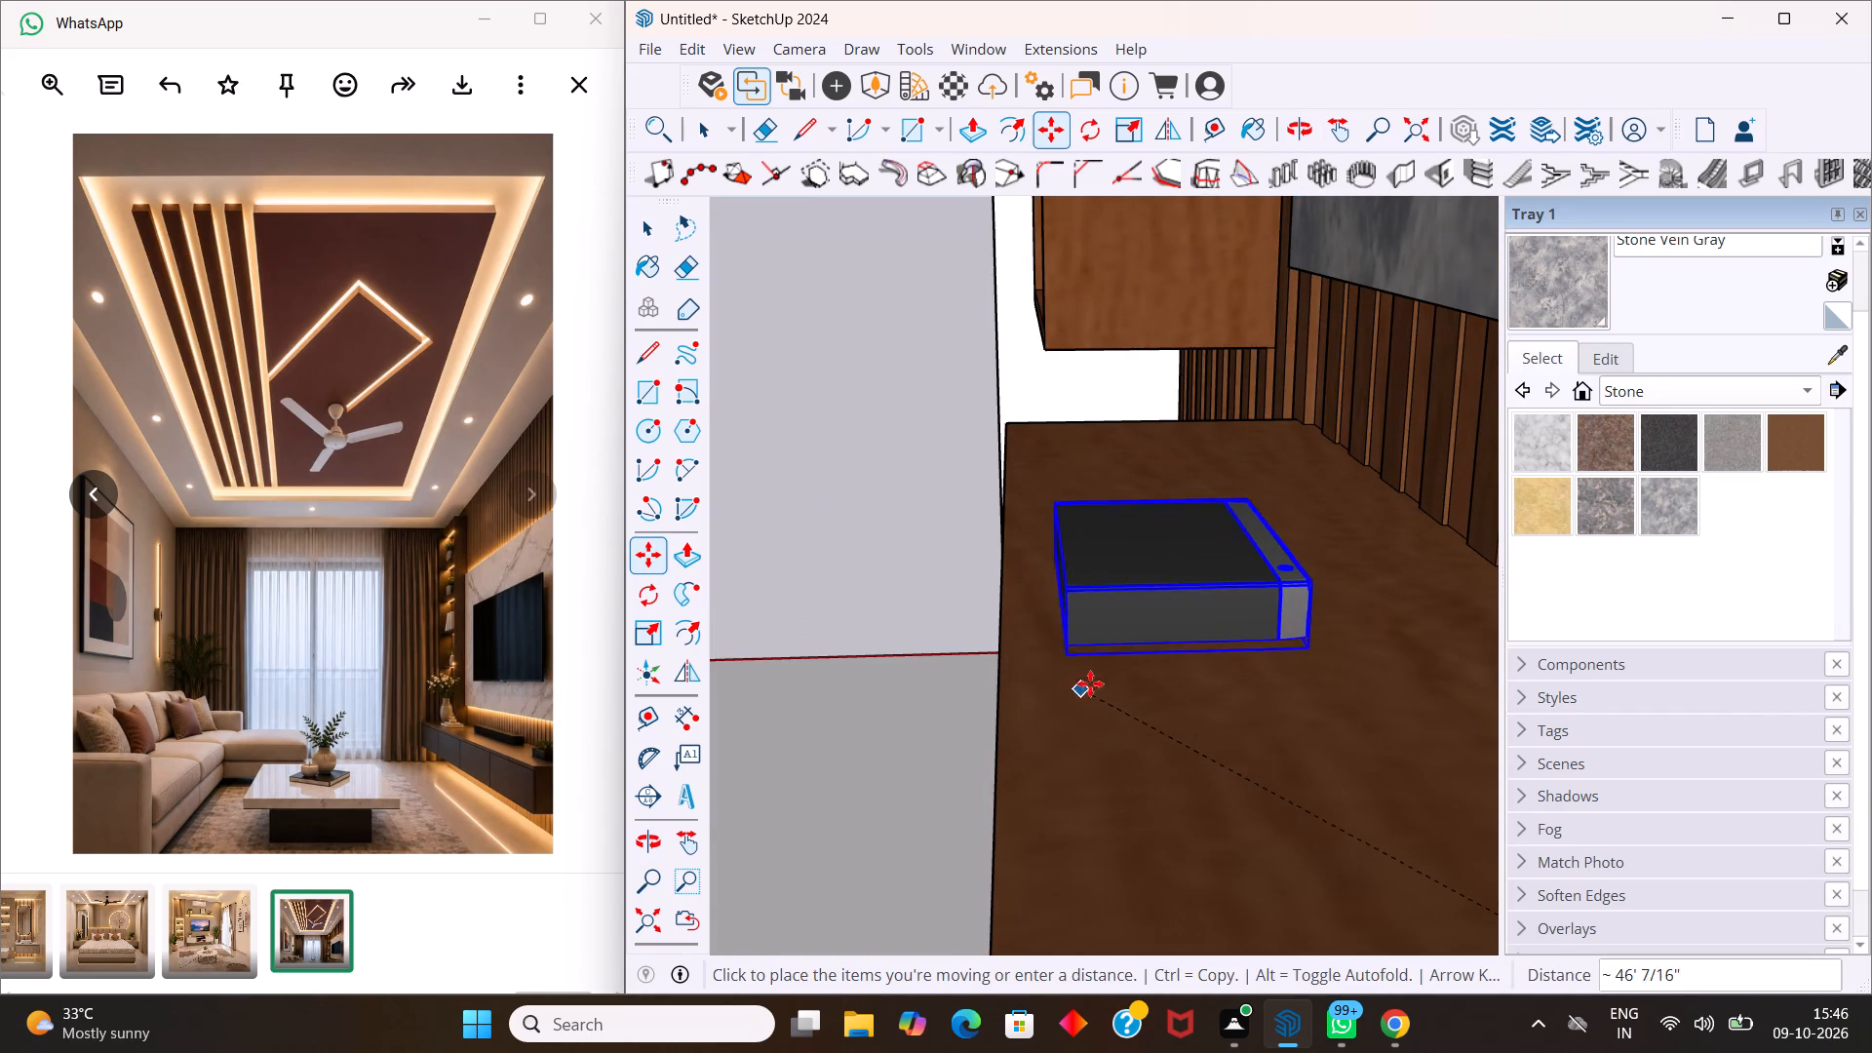
left_click(1114, 677)
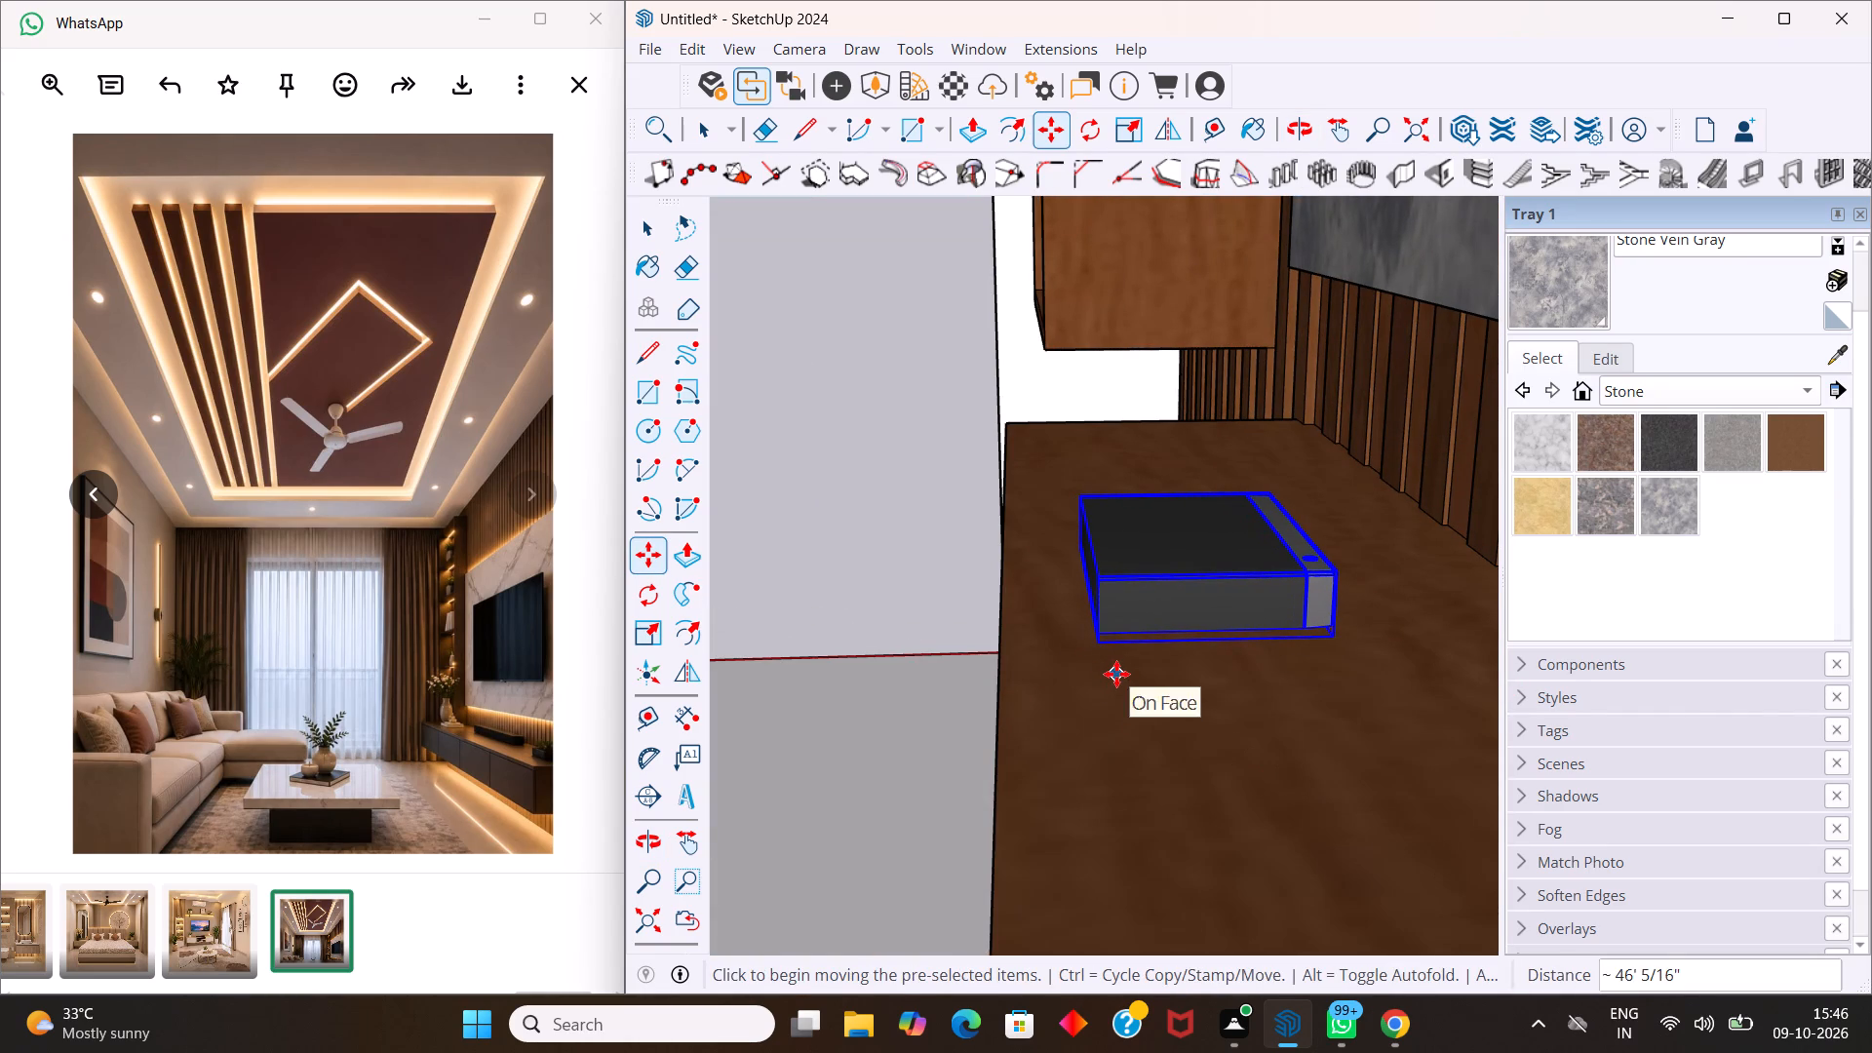
Rotate the set-top box 180° in the horizontal plane about a point on the console top.
key("q")
left_click(1178, 712)
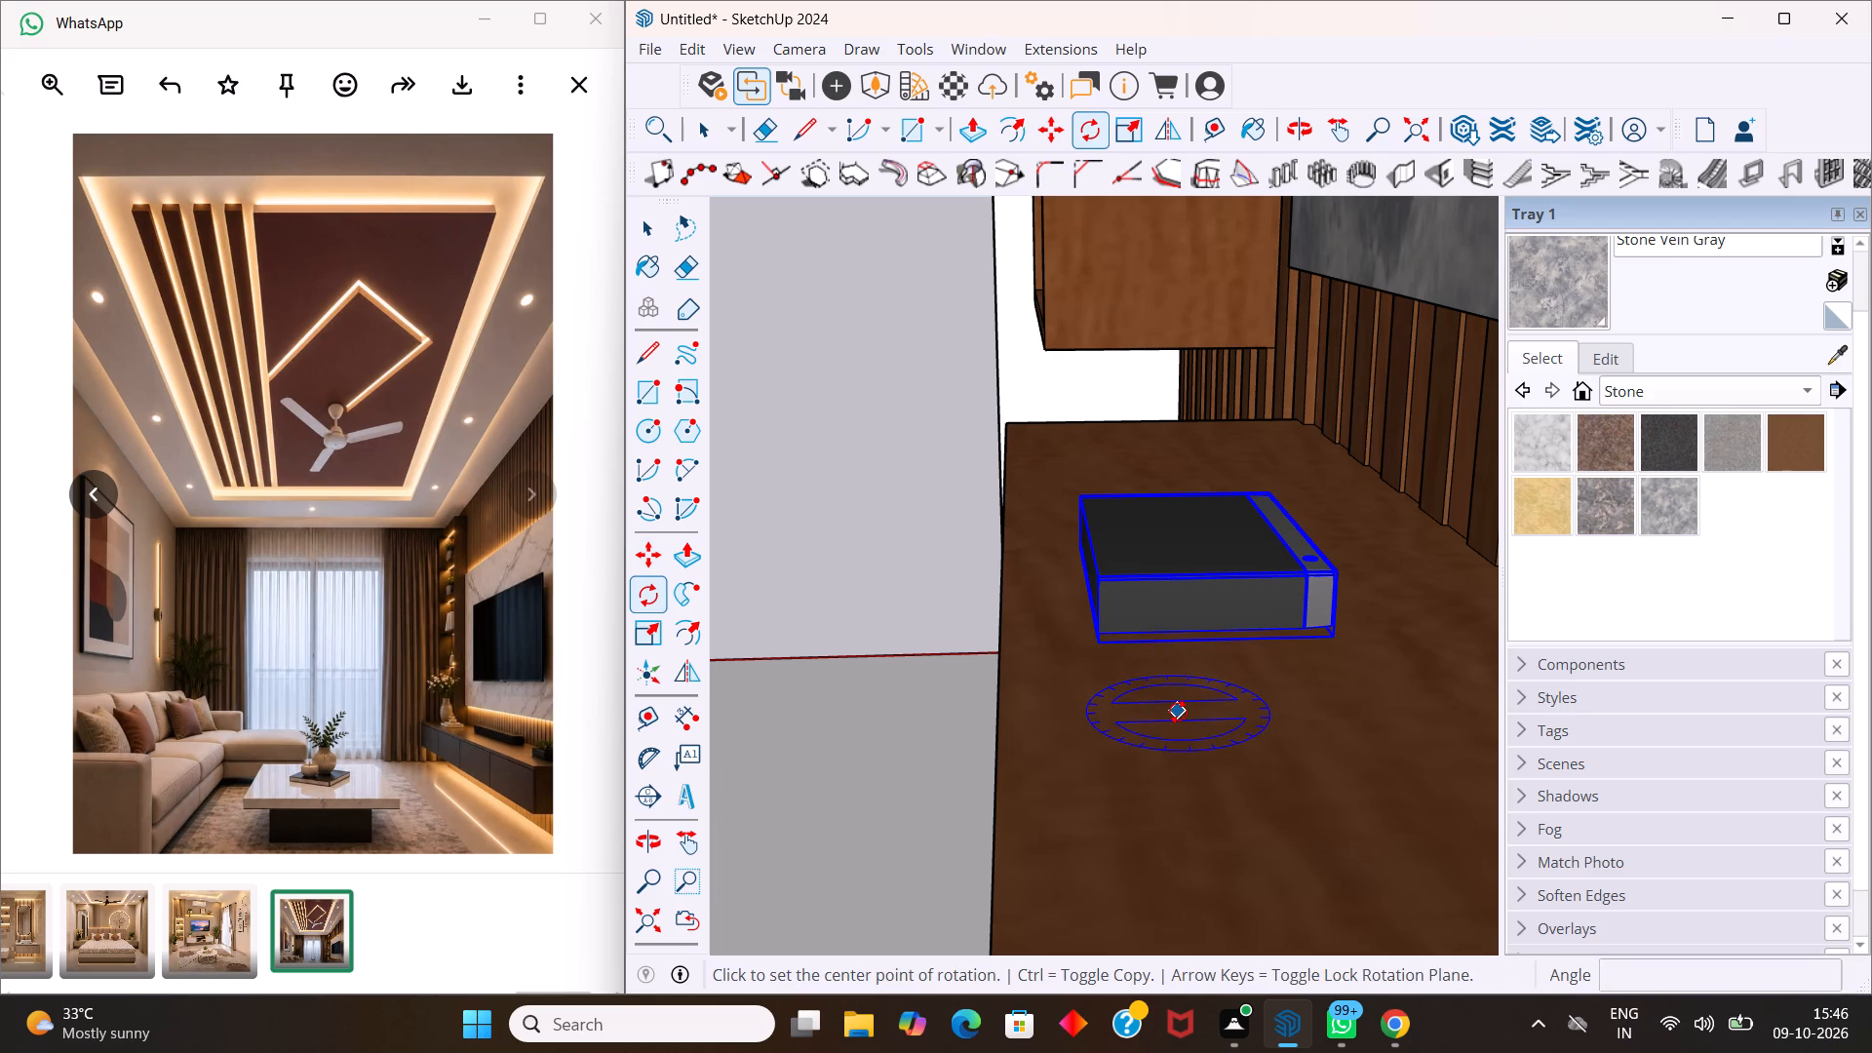
left_click(1062, 717)
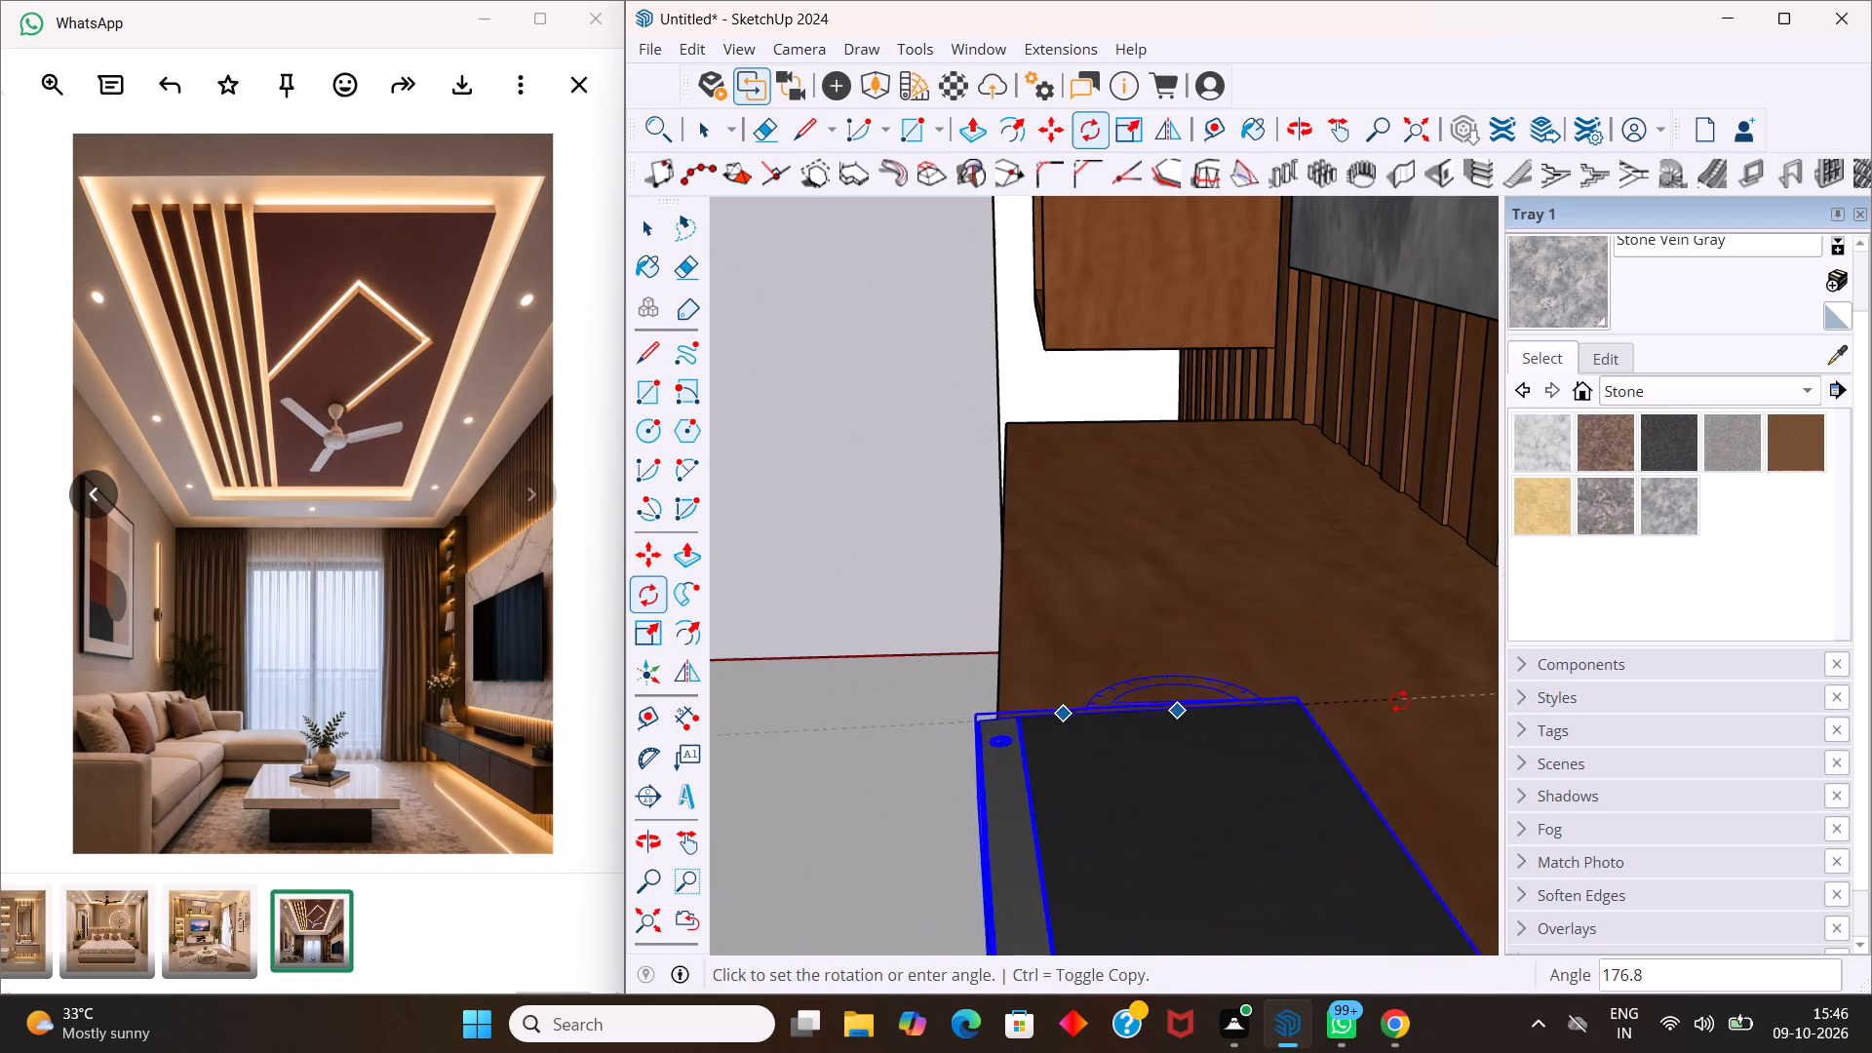
left_click(1397, 707)
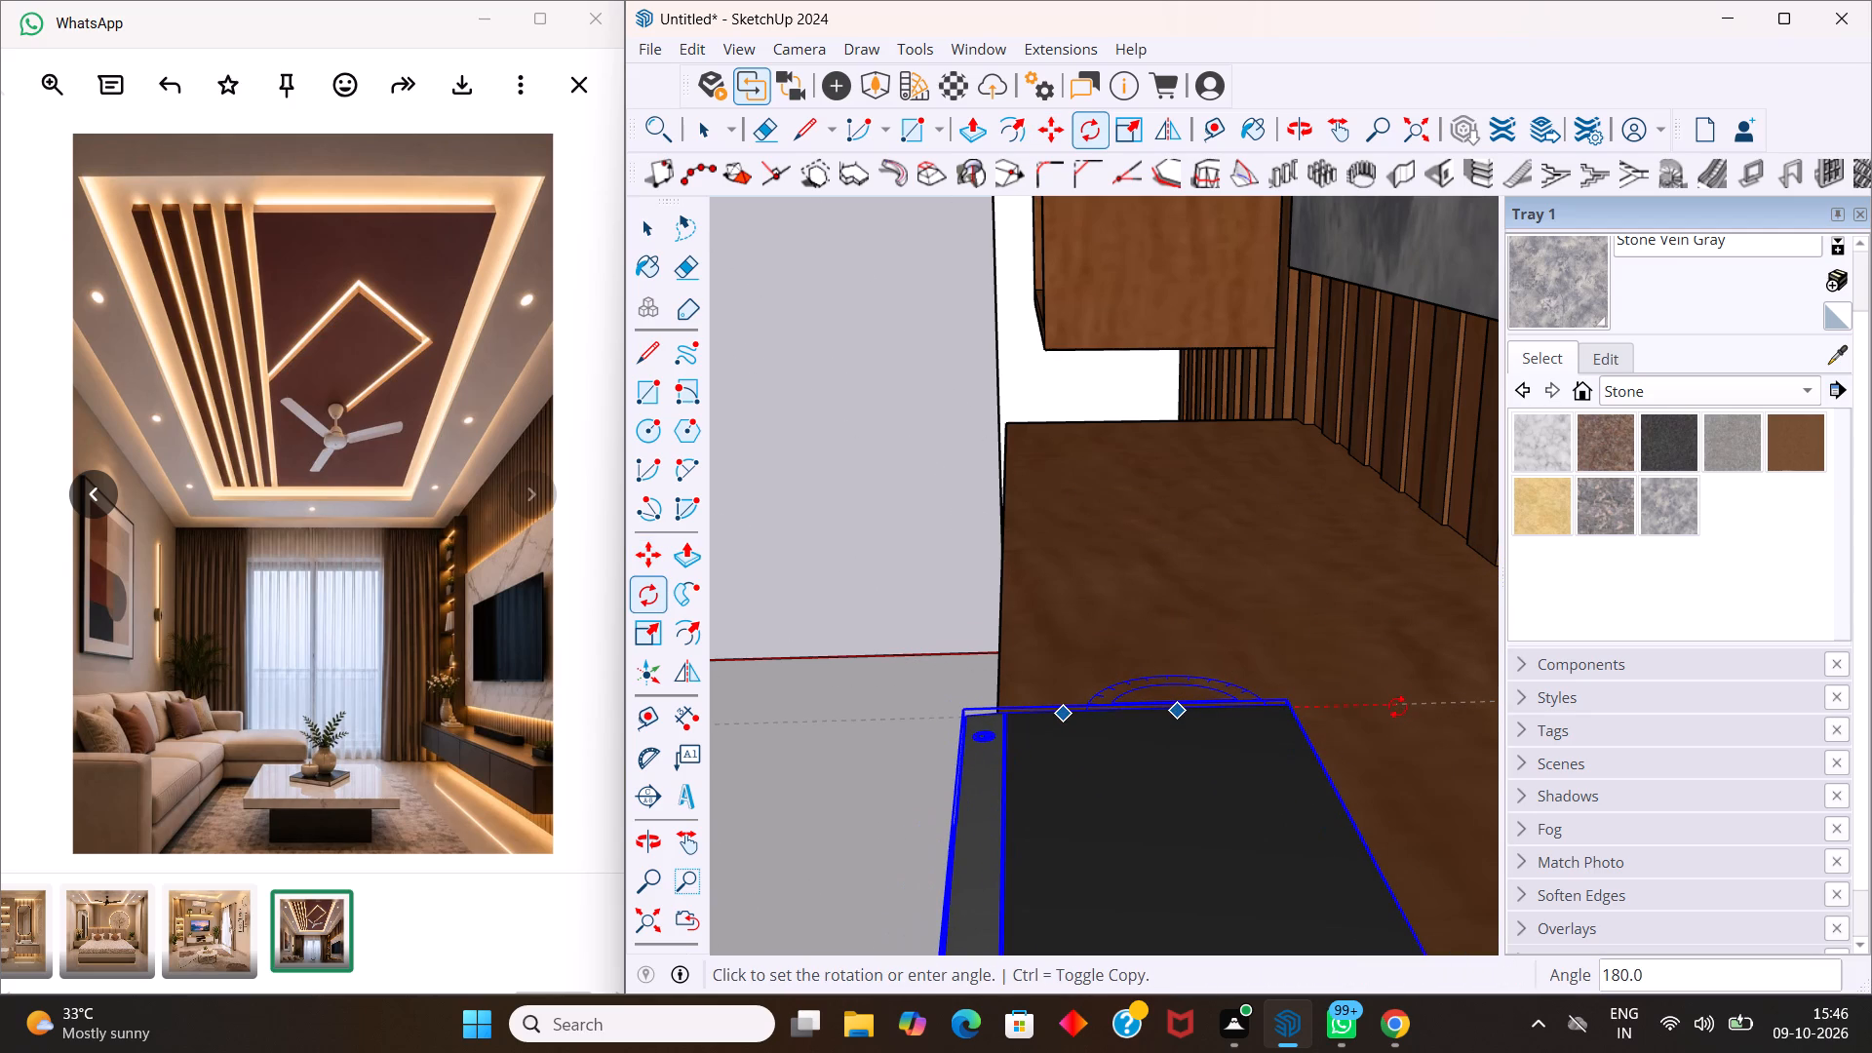
key("Escape")
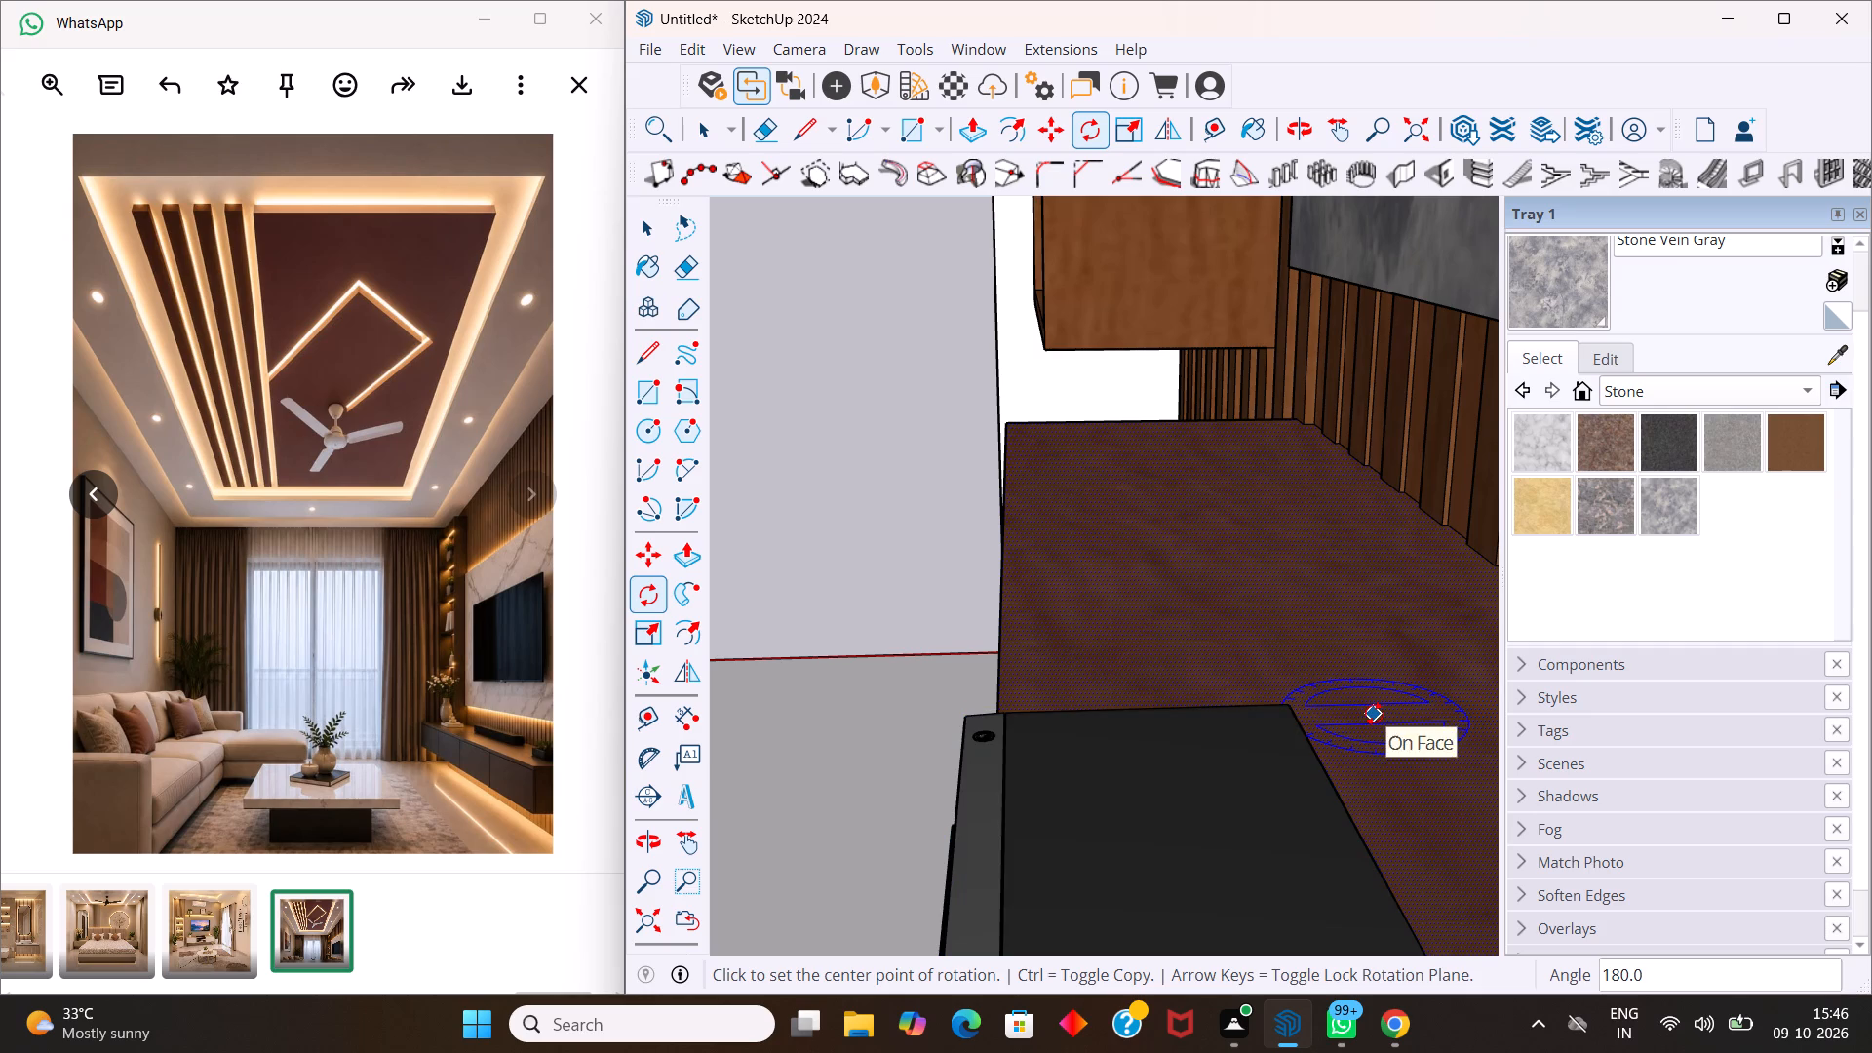
Move the set-top box about 4 9/16" inward from the console's front edge across the console top.
key("space")
scroll(1307, 696, "down", 10)
scroll(1201, 564, "down", 7)
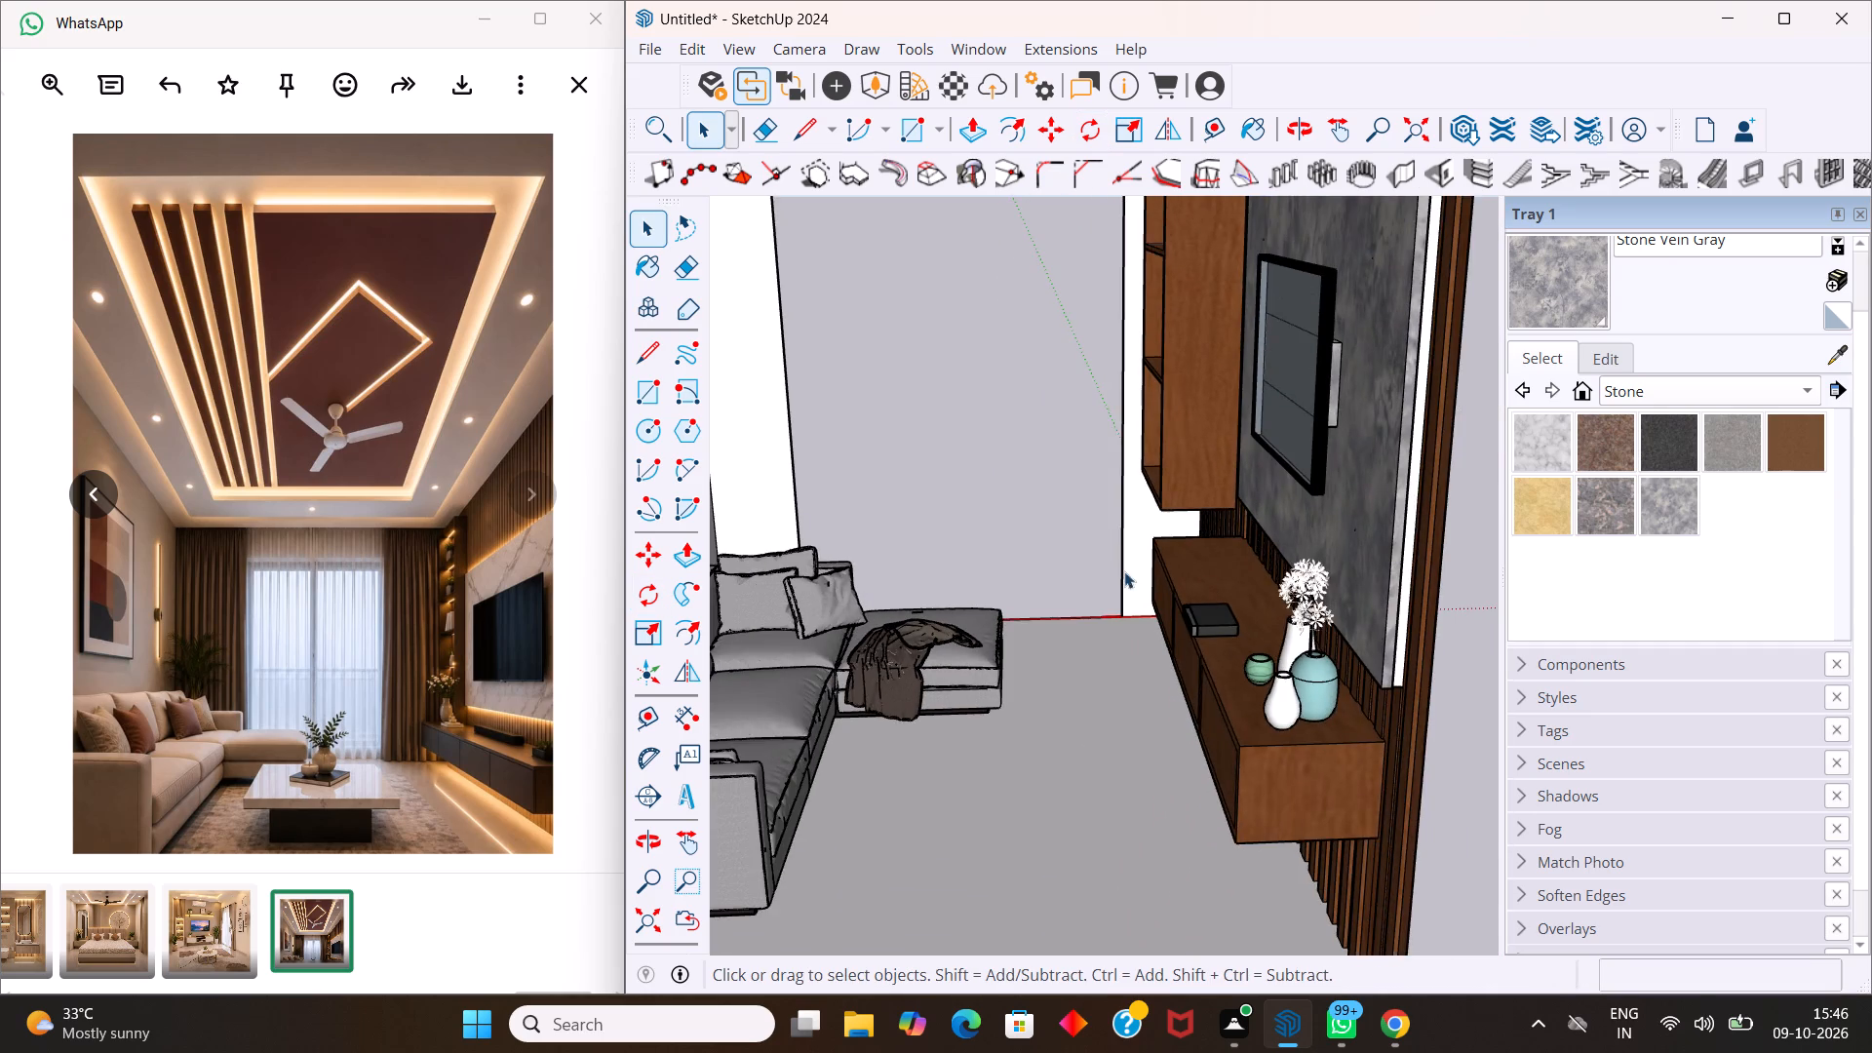
scroll(1135, 556, "down", 3)
scroll(1135, 555, "up", 1)
scroll(1135, 555, "down", 7)
scroll(1165, 575, "up", 9)
scroll(1166, 561, "down", 1)
scroll(1166, 561, "up", 9)
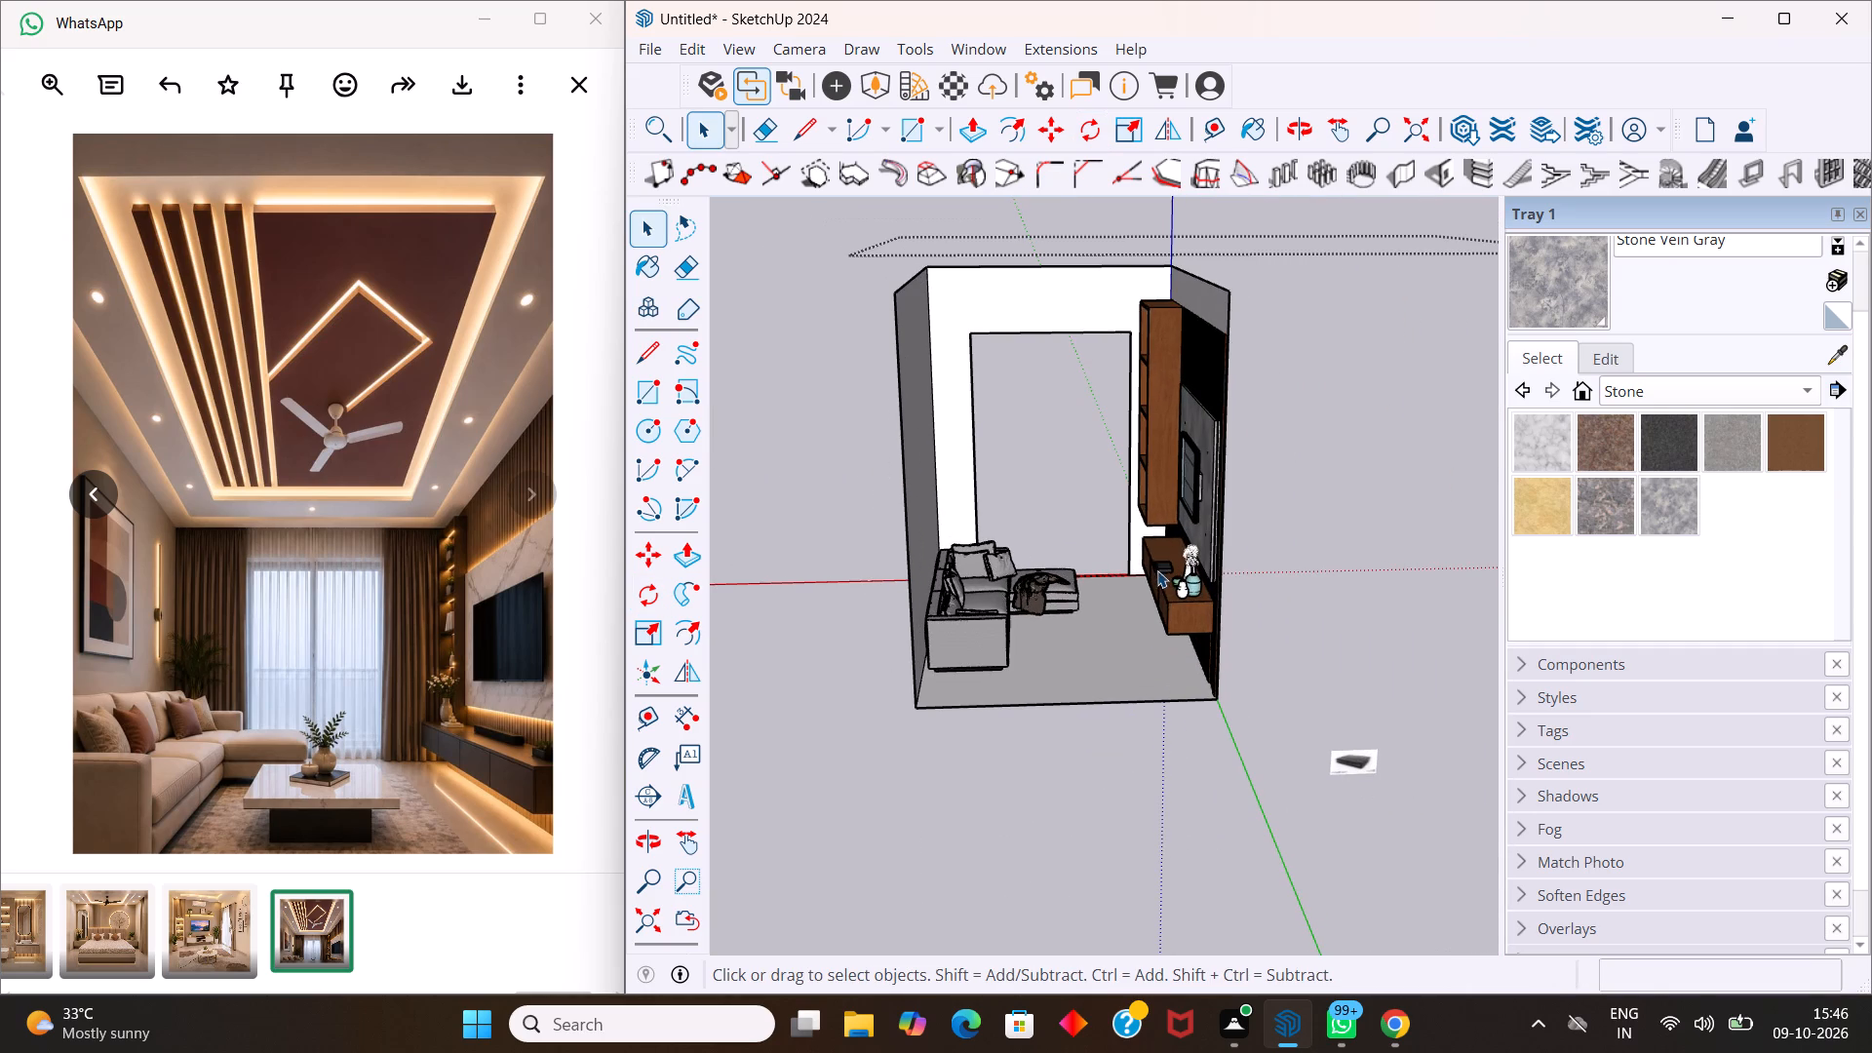
scroll(1157, 570, "up", 20)
scroll(1157, 570, "up", 5)
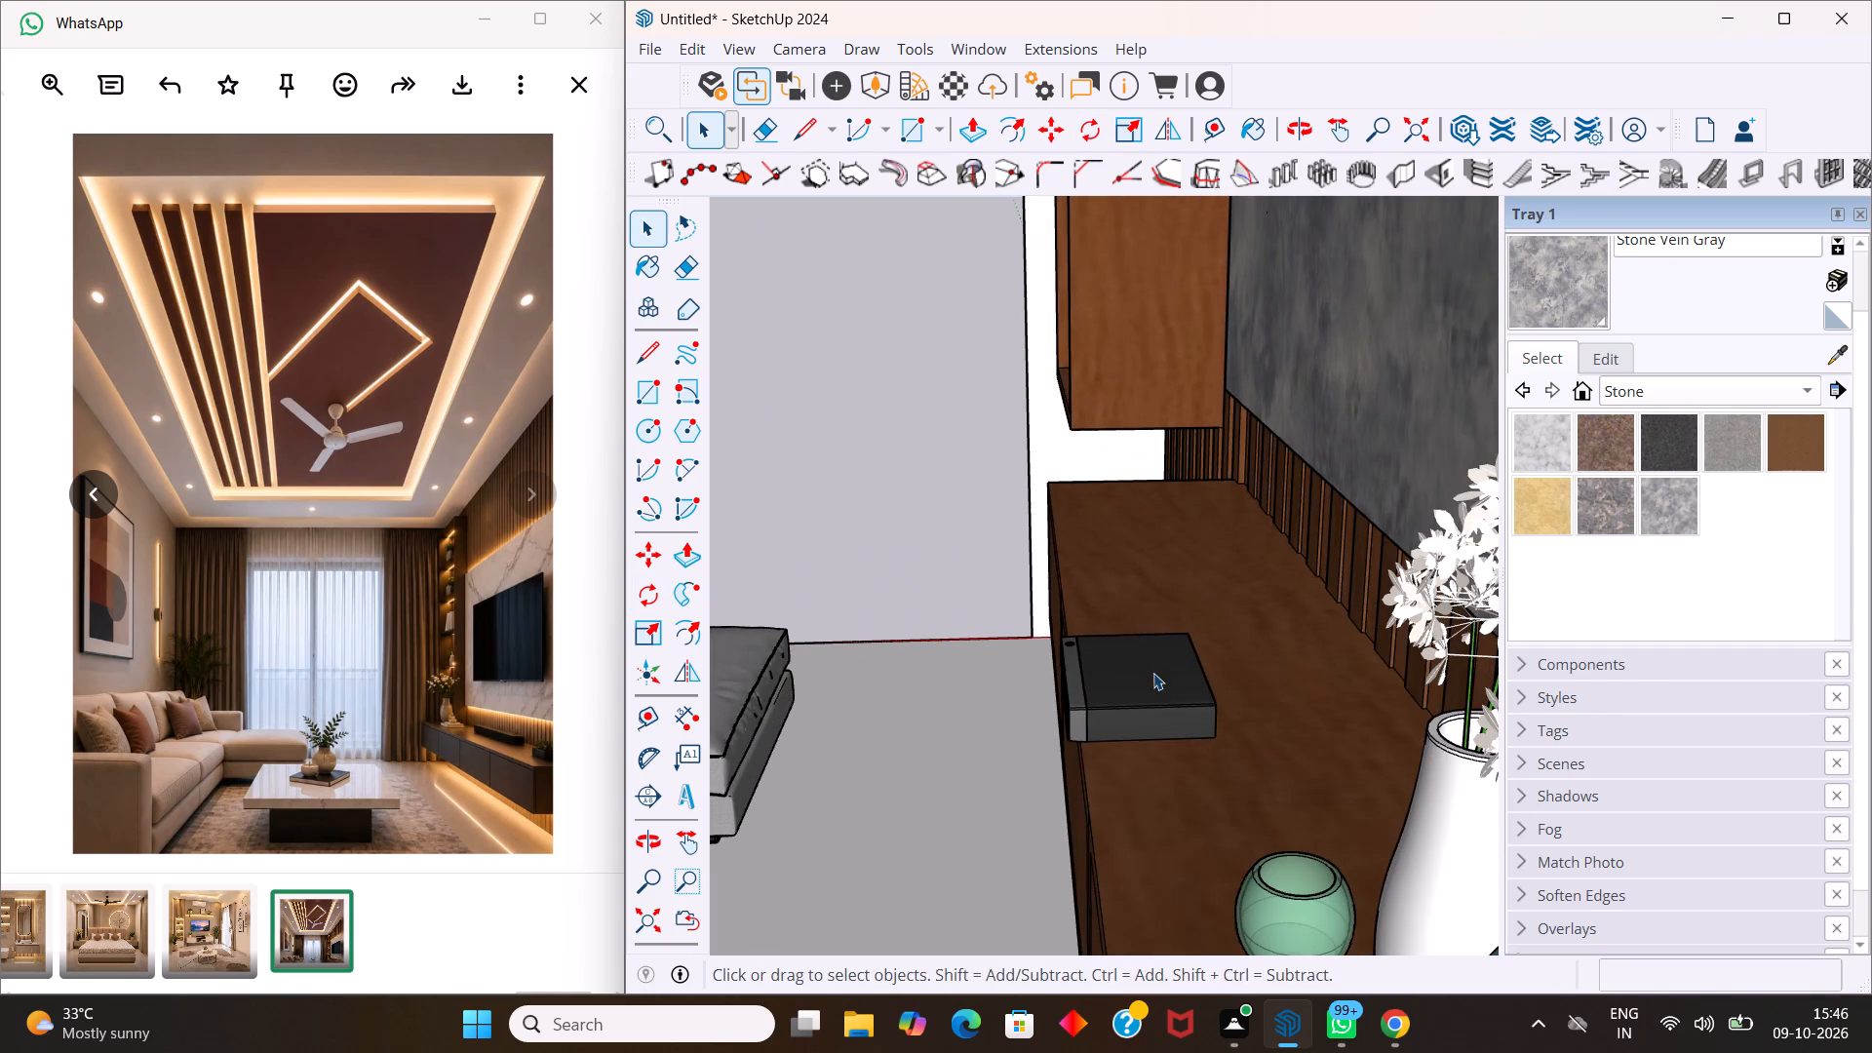
left_click(1164, 689)
left_click(1175, 707)
key("m")
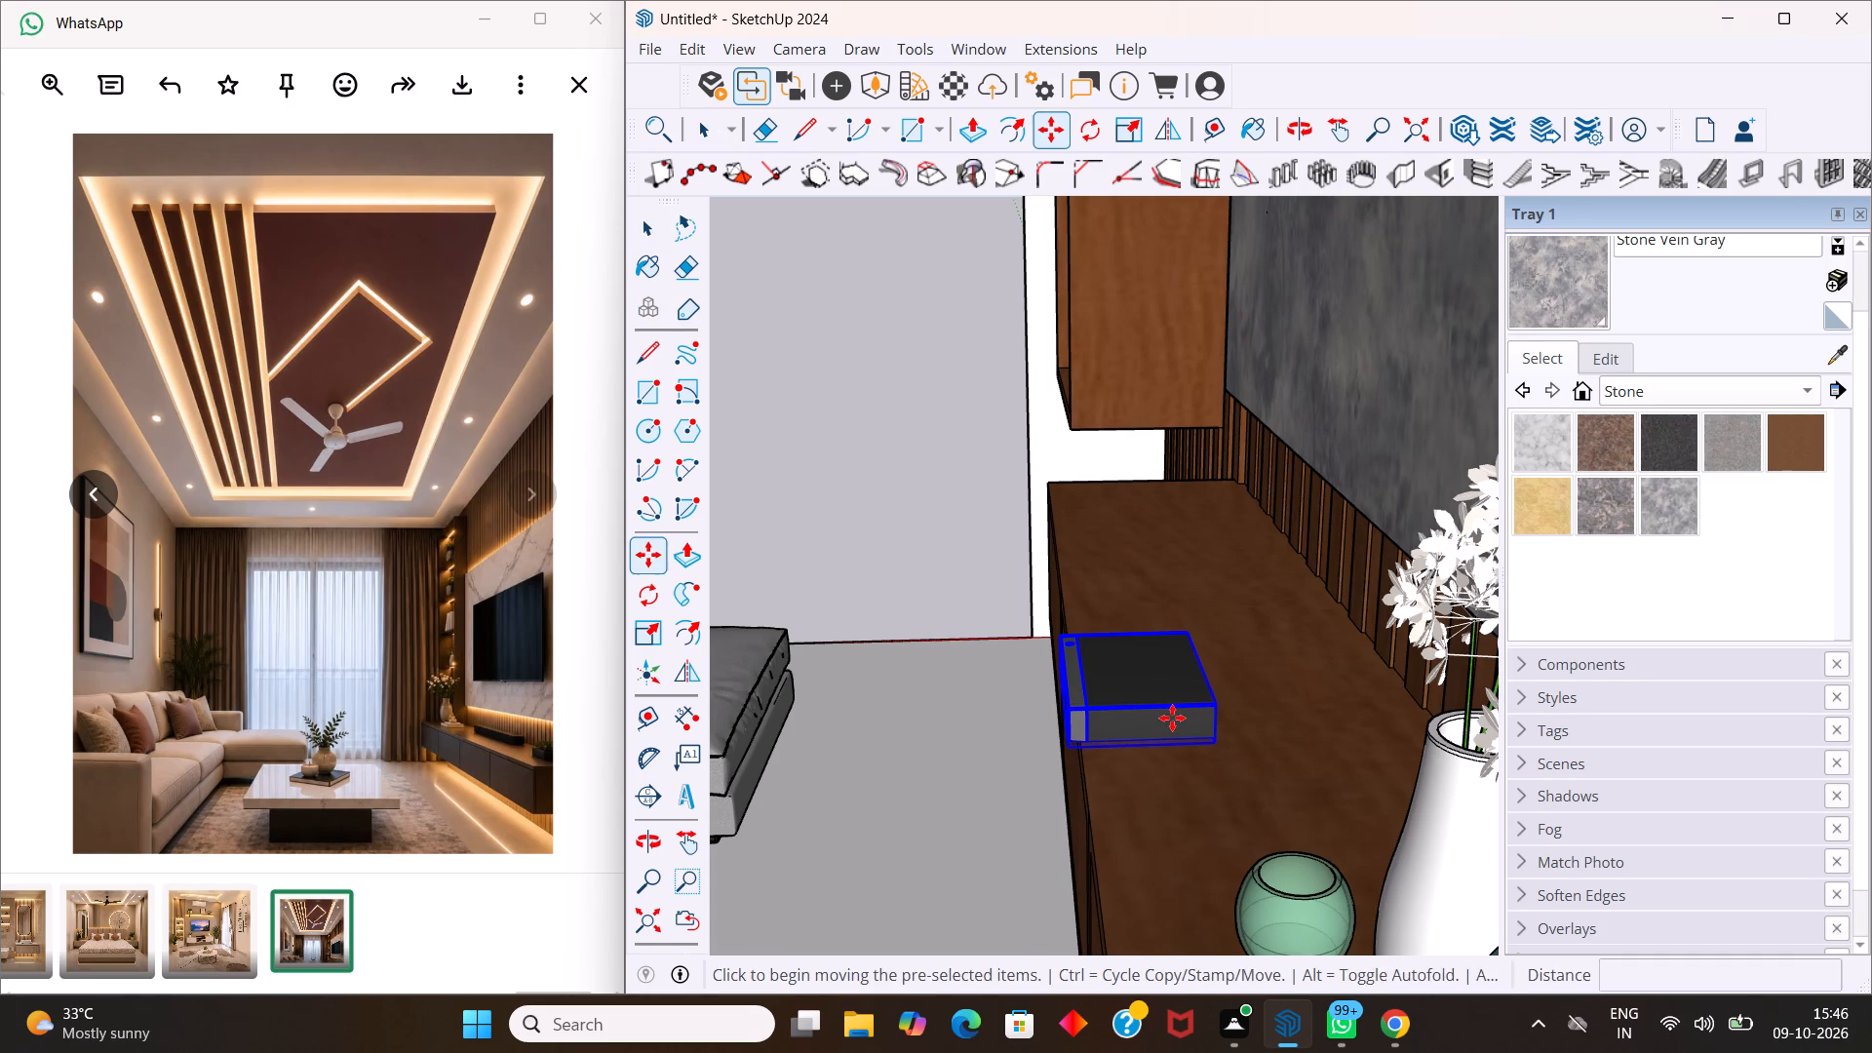
left_click(1072, 749)
left_click(1175, 728)
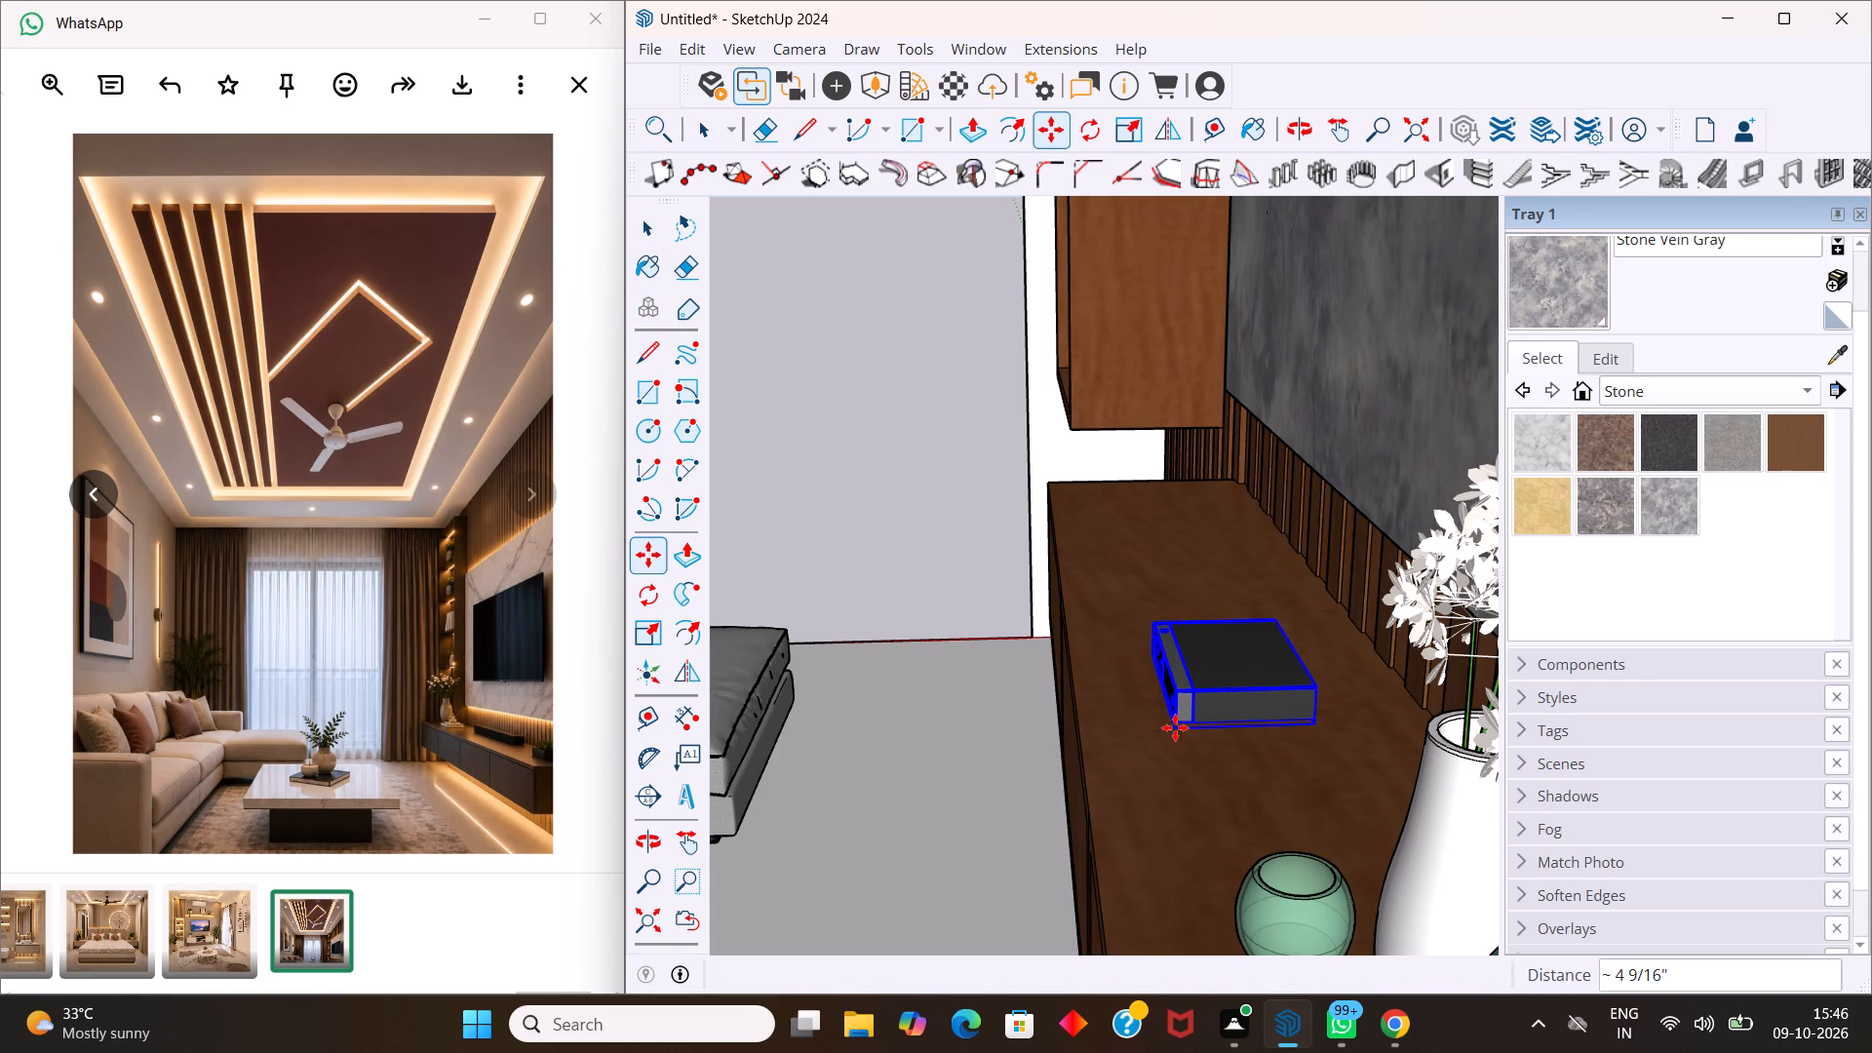
Scale the set-top box to a larger footprint, stretched lengthwise along the console, with a slightly lower height.
key("s")
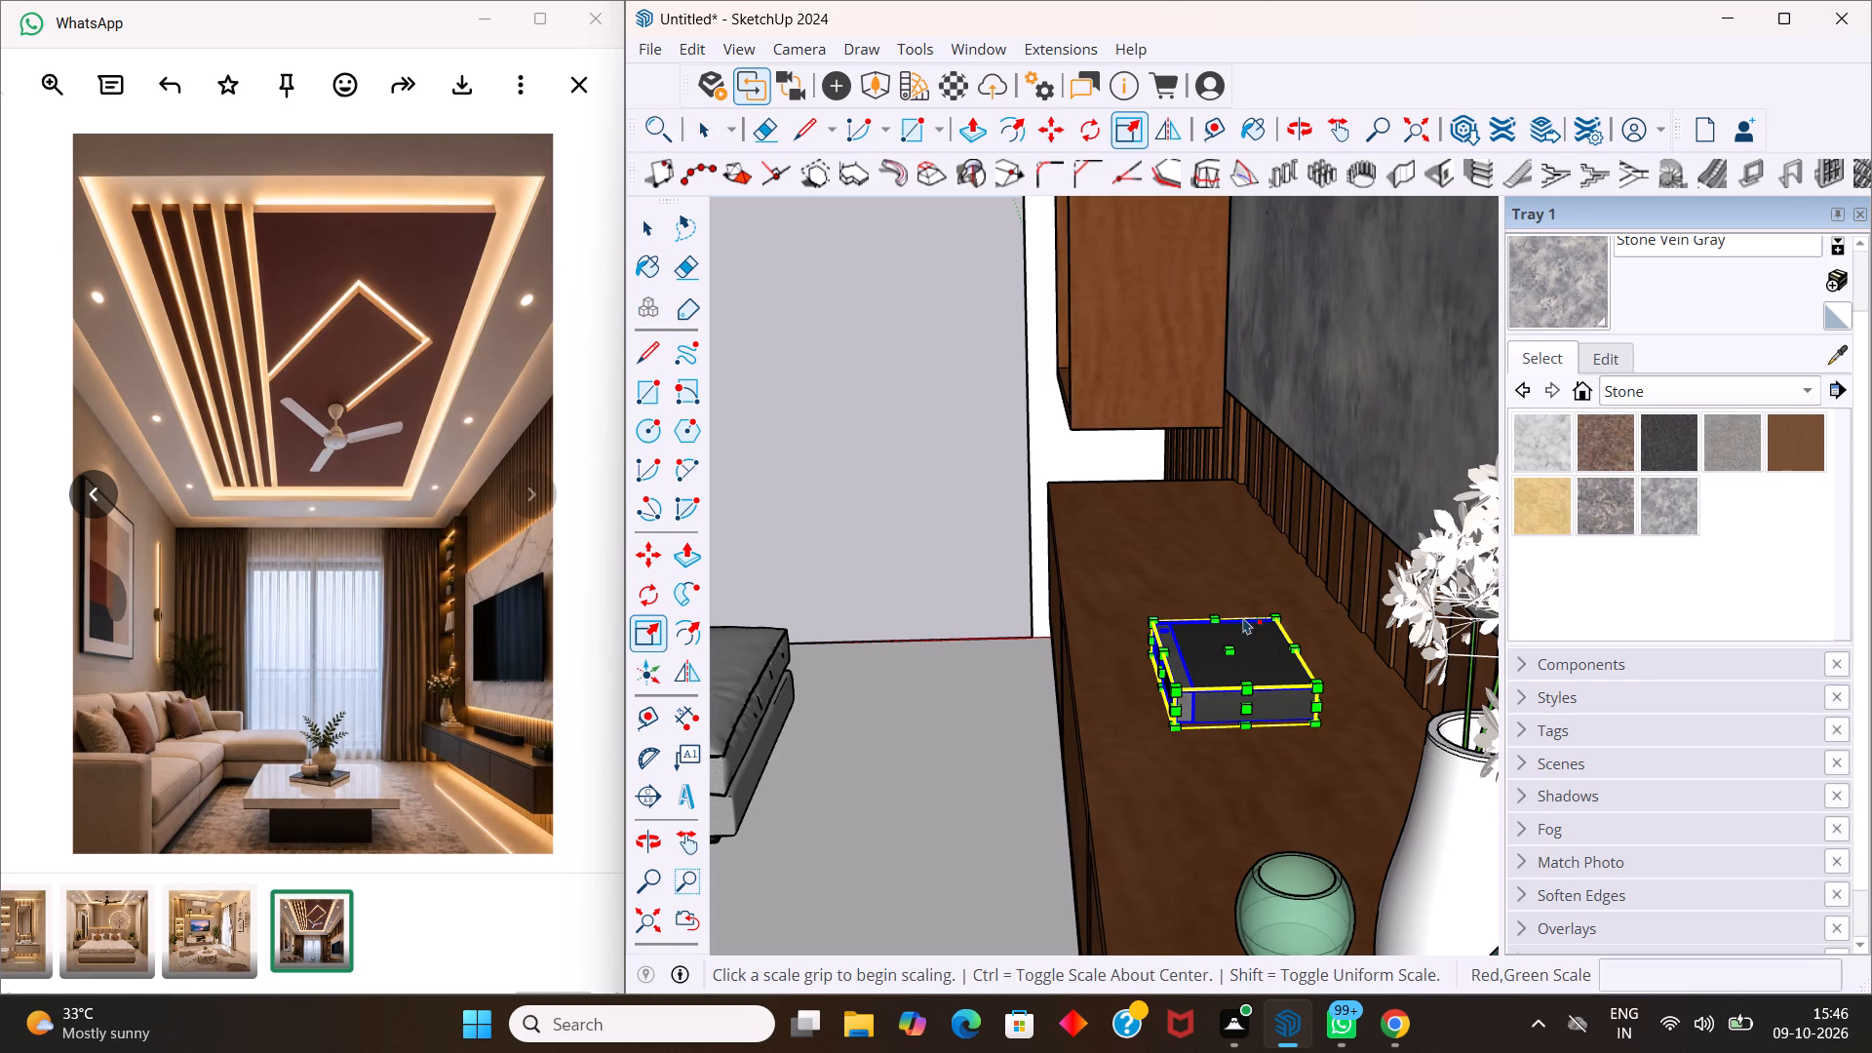
left_click_drag(1276, 612, 1313, 559)
middle_click_drag(1258, 612, 1871, 578)
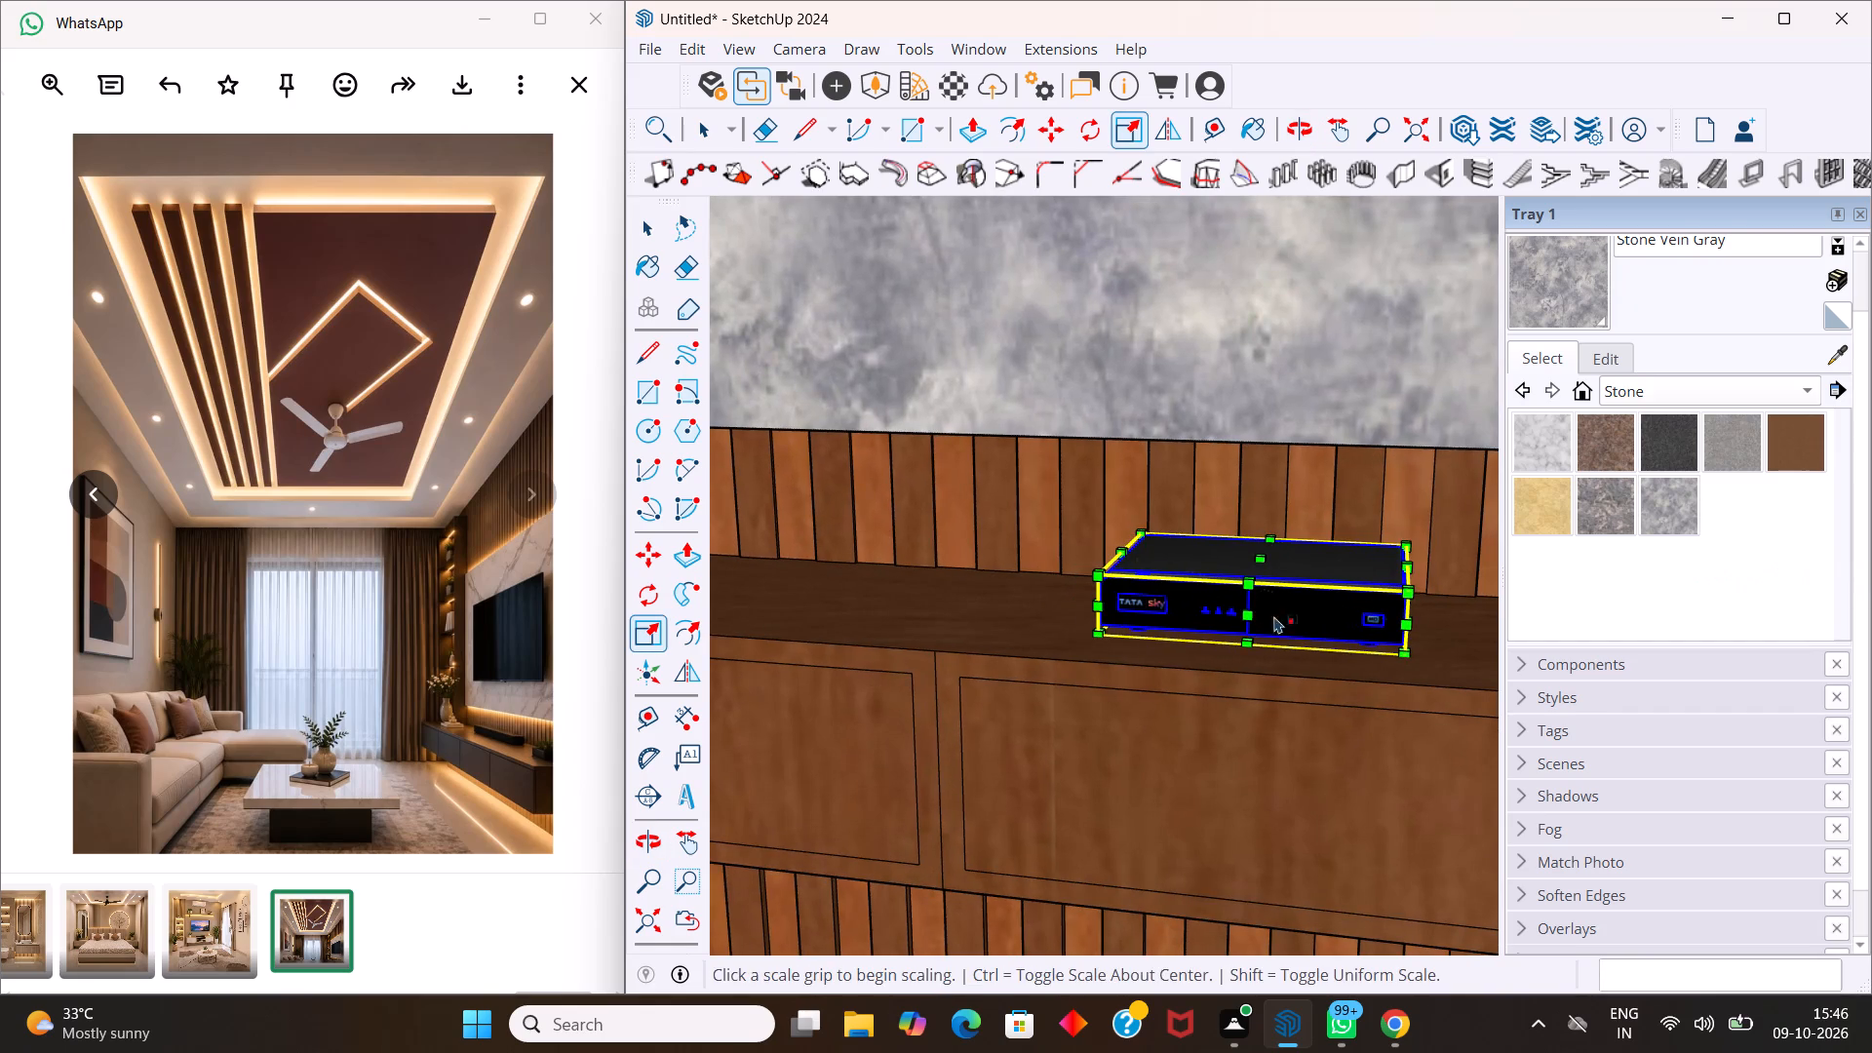
middle_click_drag(1083, 604, 1347, 614)
left_click_drag(1135, 582, 1087, 599)
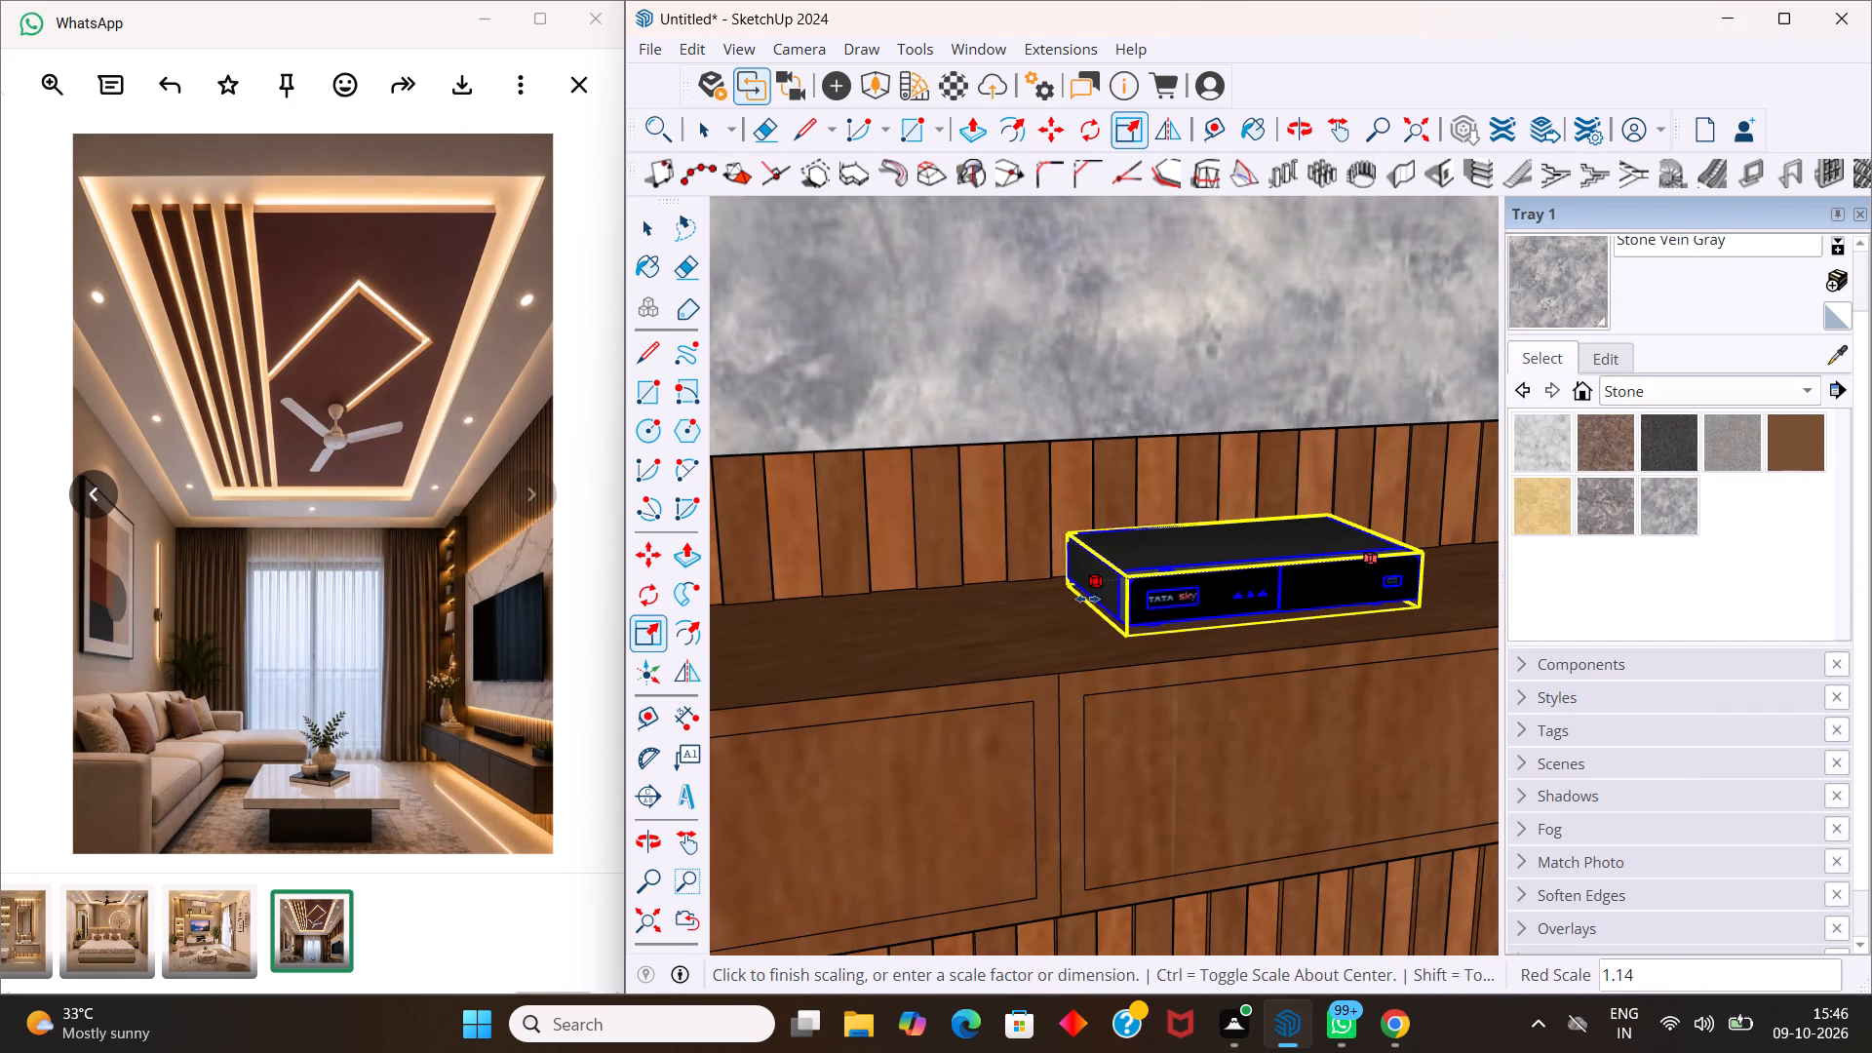
left_click_drag(1087, 599, 1056, 608)
left_click_drag(1209, 537, 1215, 530)
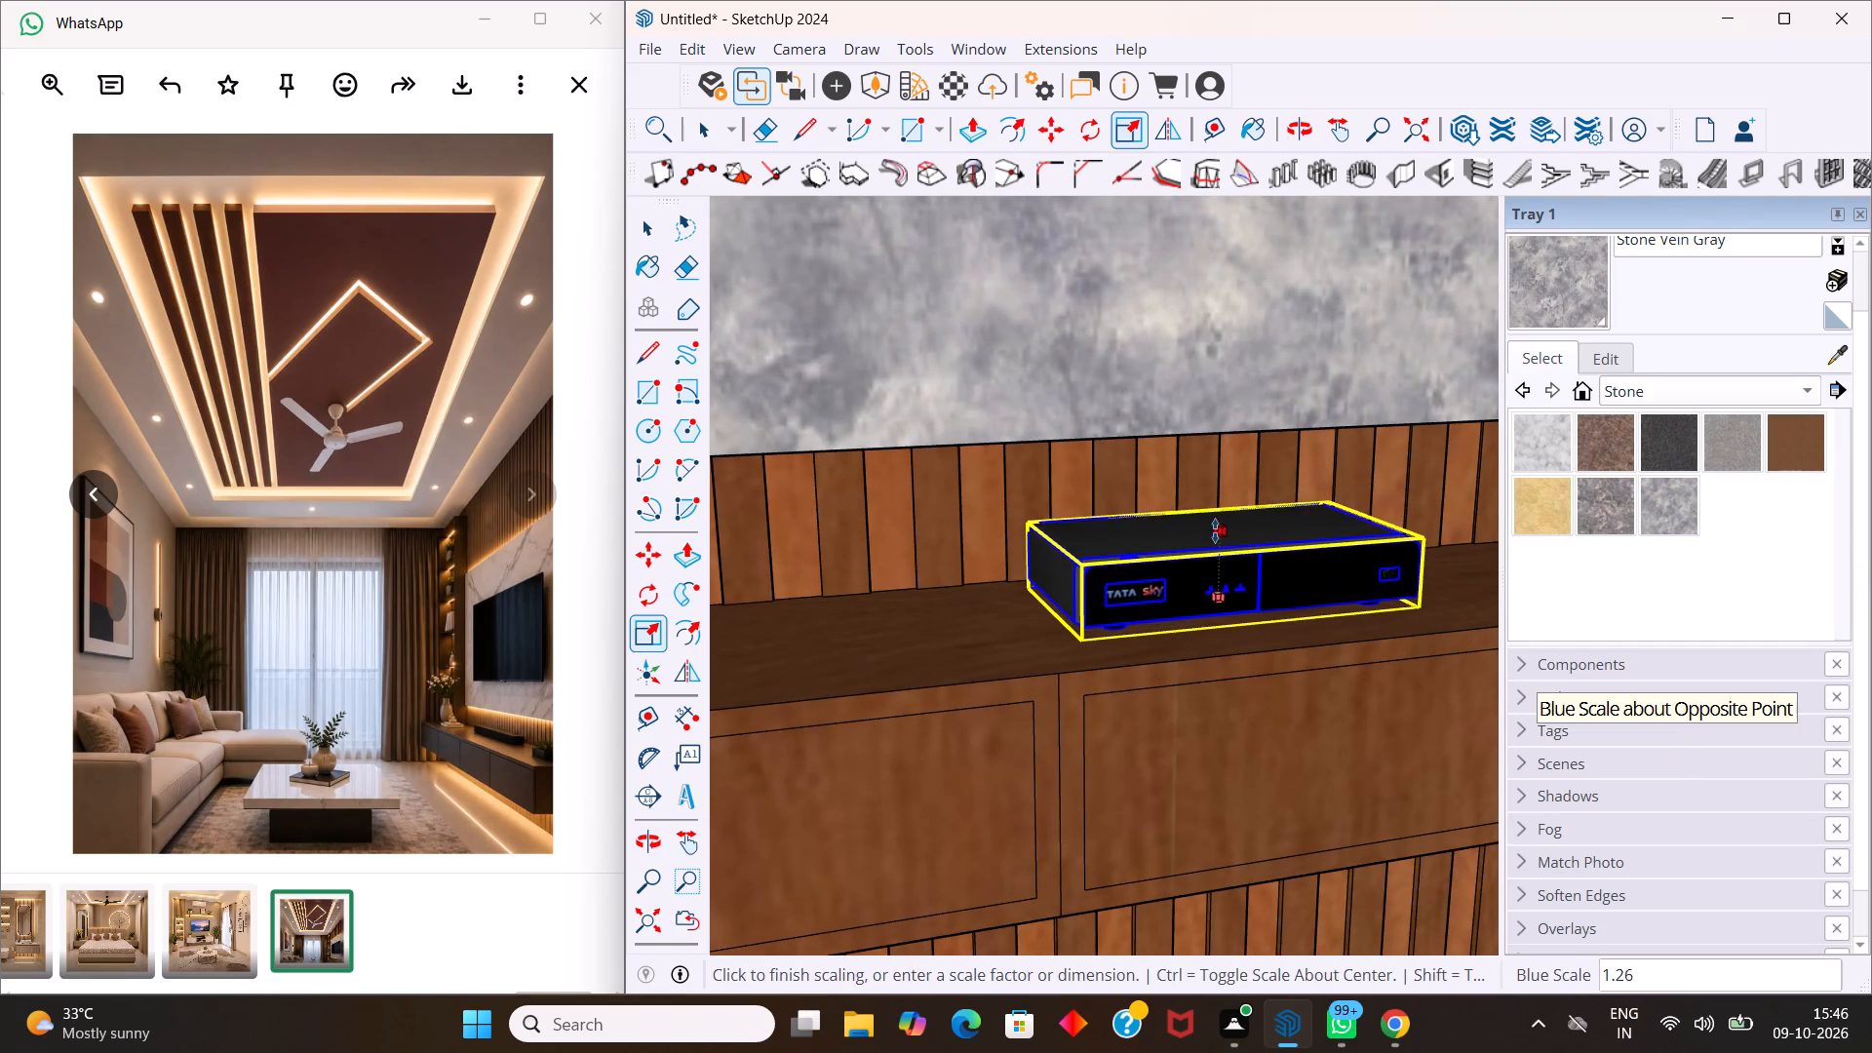
left_click_drag(1215, 530, 1212, 553)
middle_click_drag(1243, 567, 1150, 568)
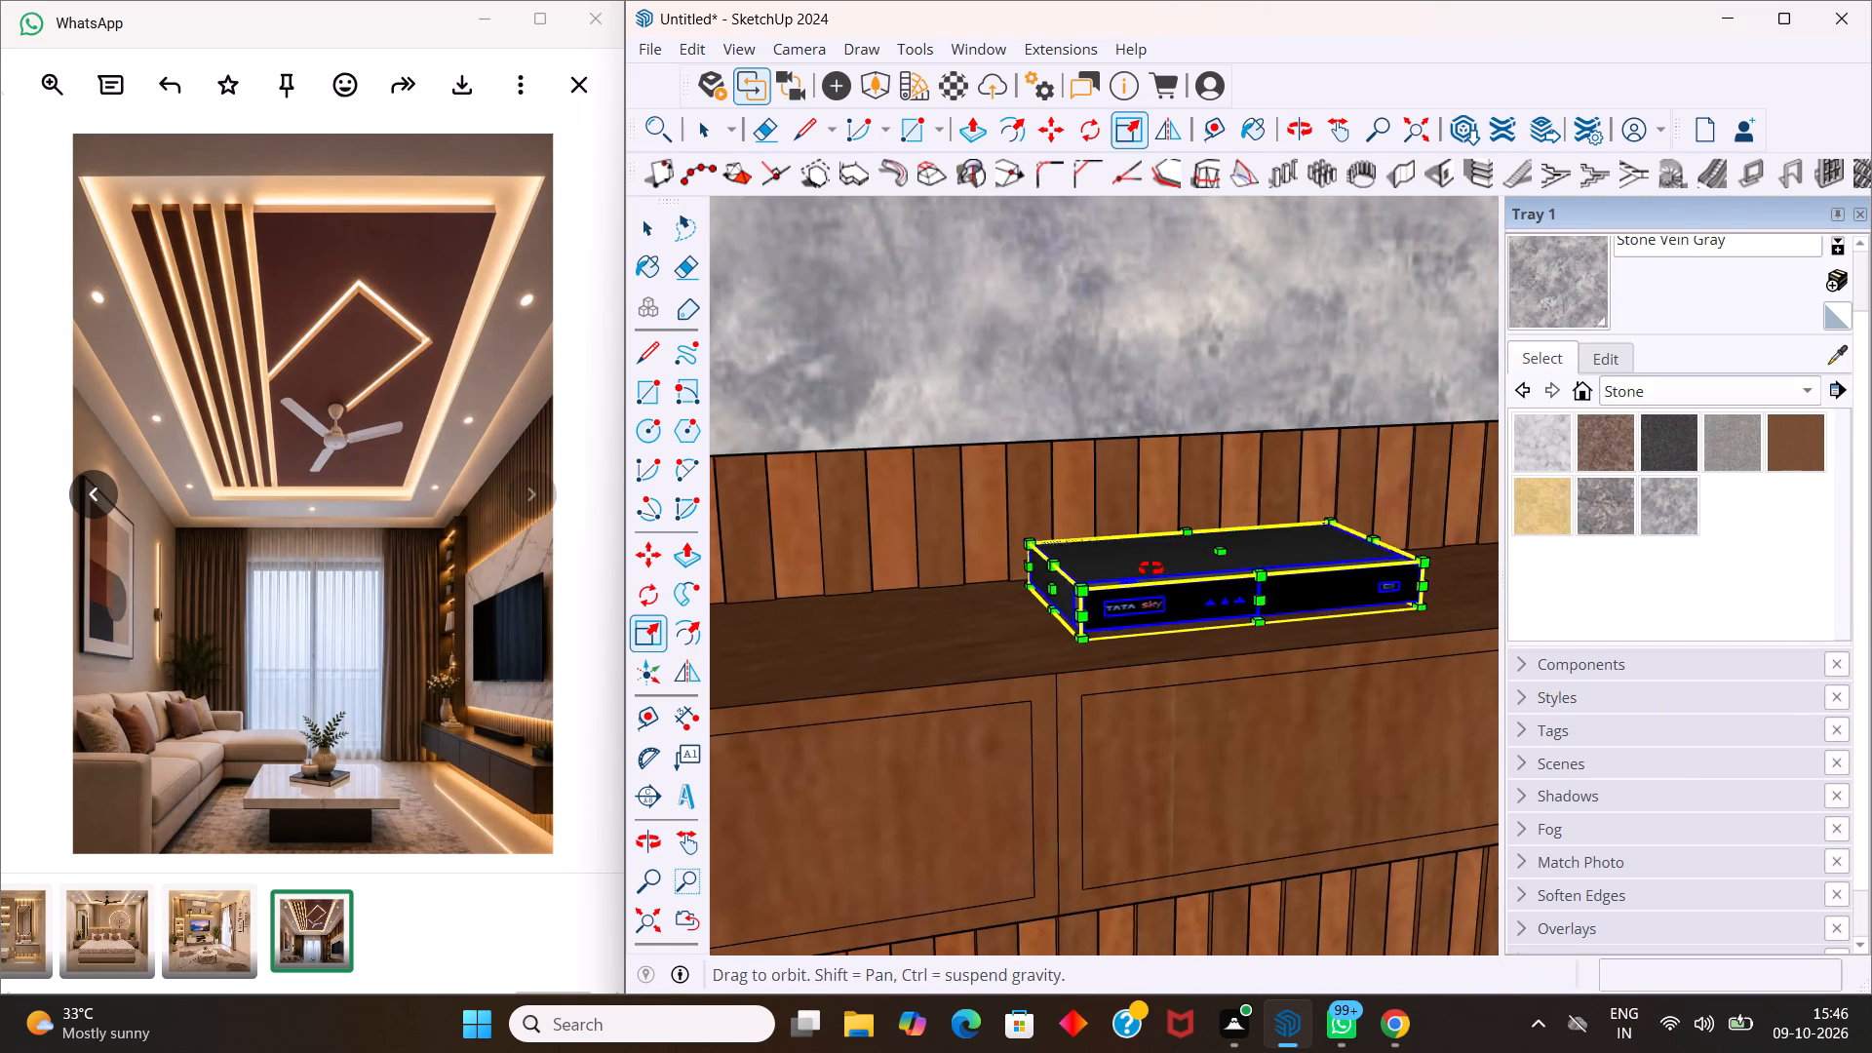
middle_click_drag(1150, 568, 873, 538)
key("space")
scroll(970, 564, "down", 10)
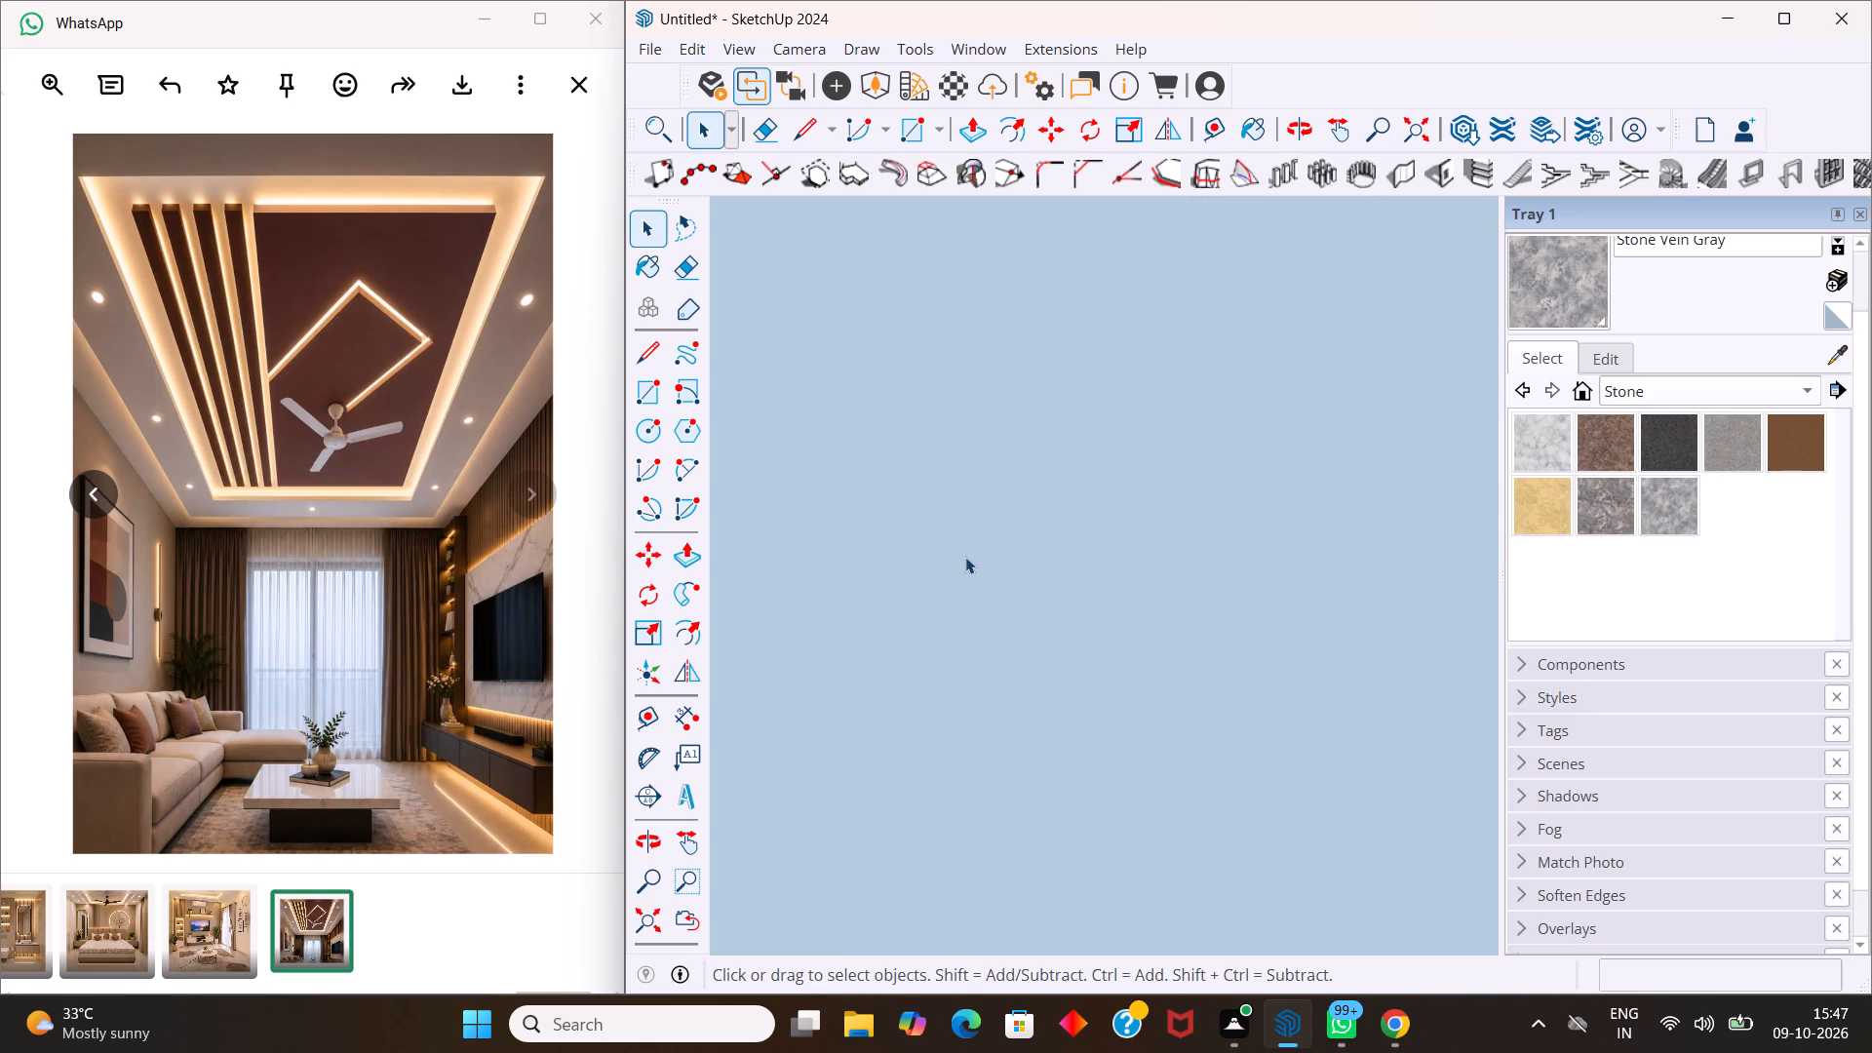
key("Escape")
Reopen the room group for editing so that the set-top box can be selected on its own.
scroll(963, 560, "down", 18)
scroll(903, 546, "down", 11)
middle_click_drag(1068, 572, 949, 565)
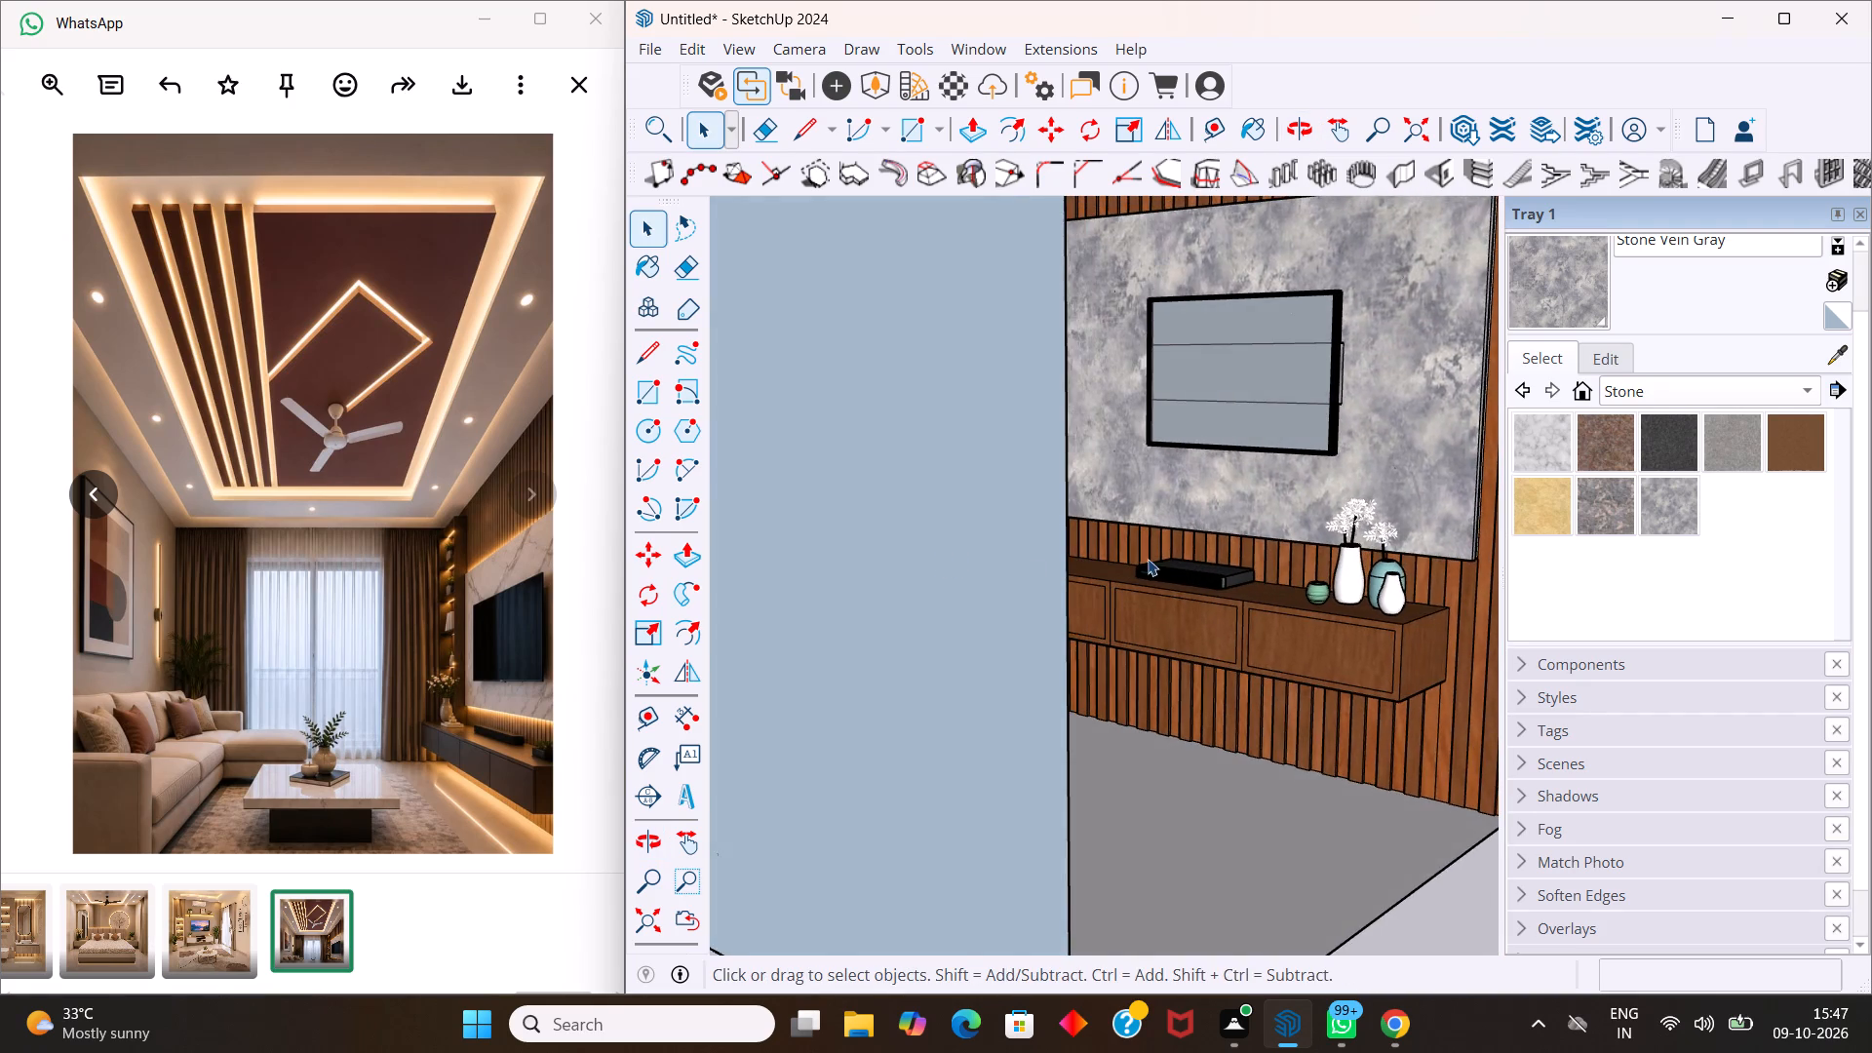
scroll(1164, 554, "up", 8)
left_click(1239, 608)
scroll(1250, 608, "down", 4)
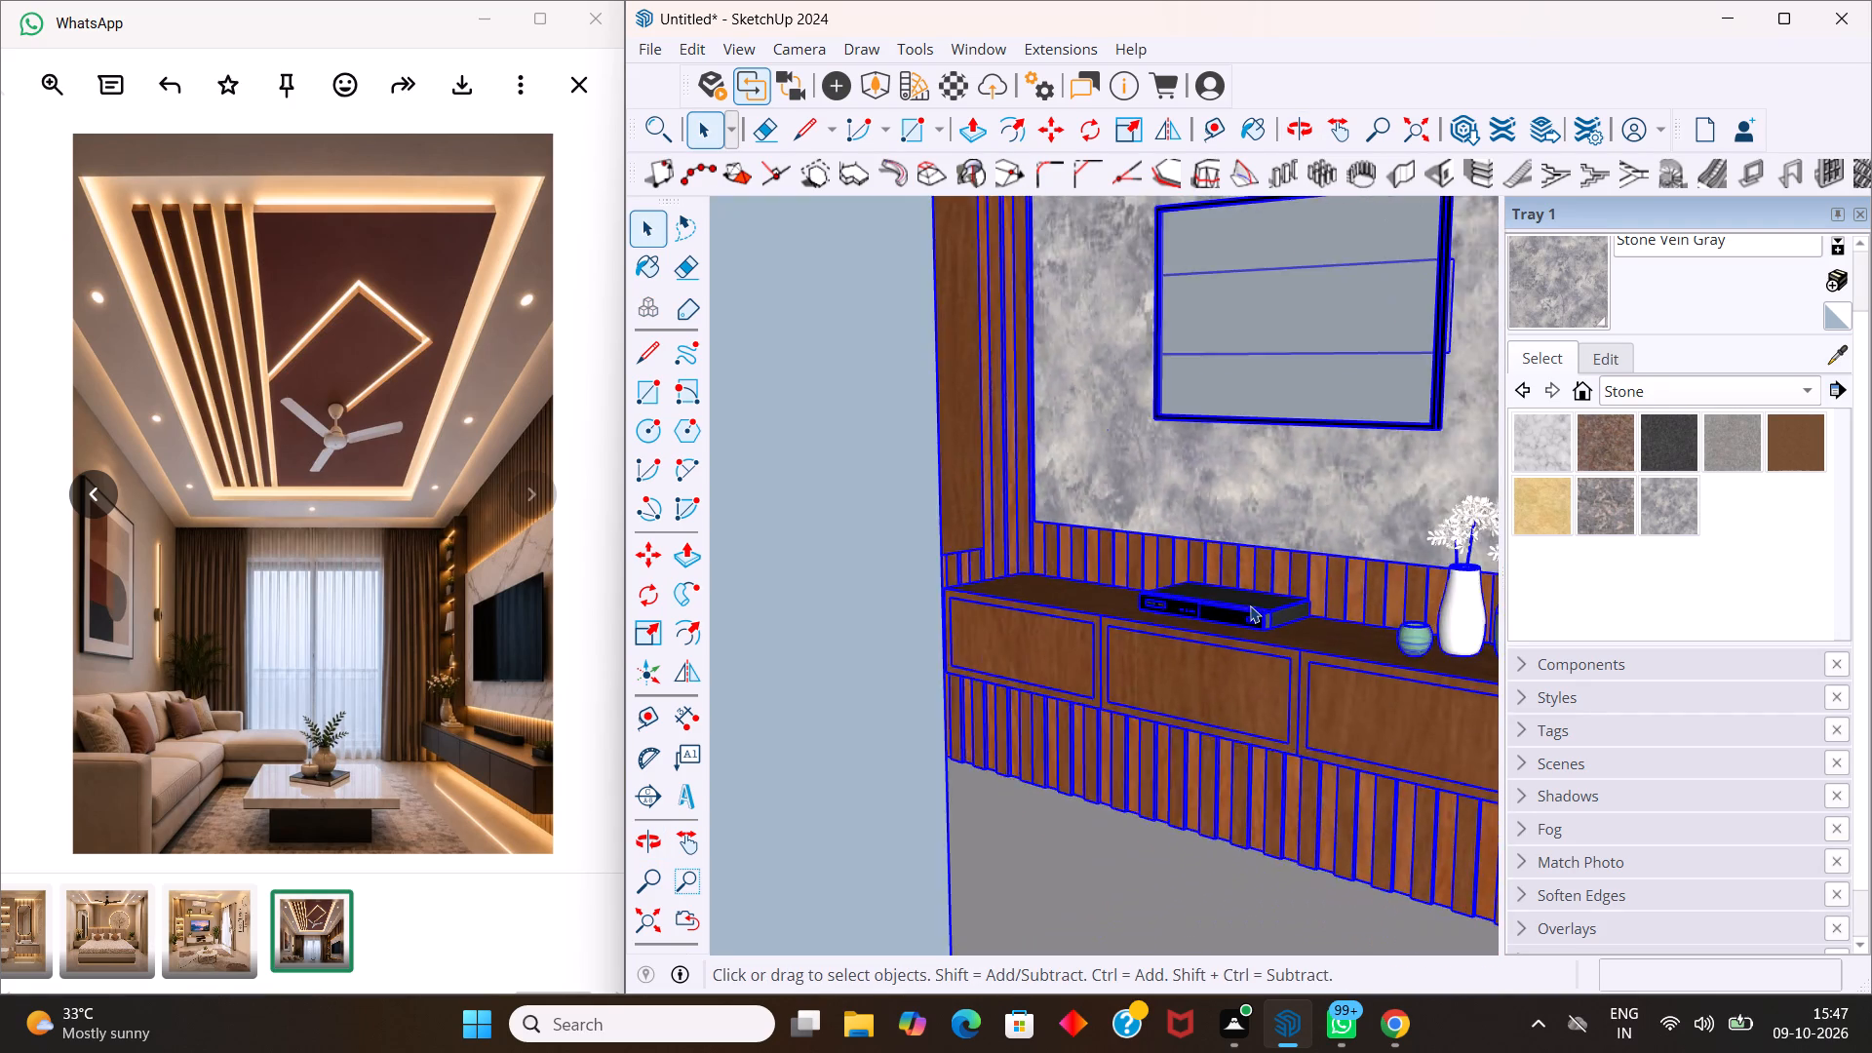
scroll(1250, 605, "down", 8)
scroll(1348, 709, "down", 6)
left_click(1430, 831)
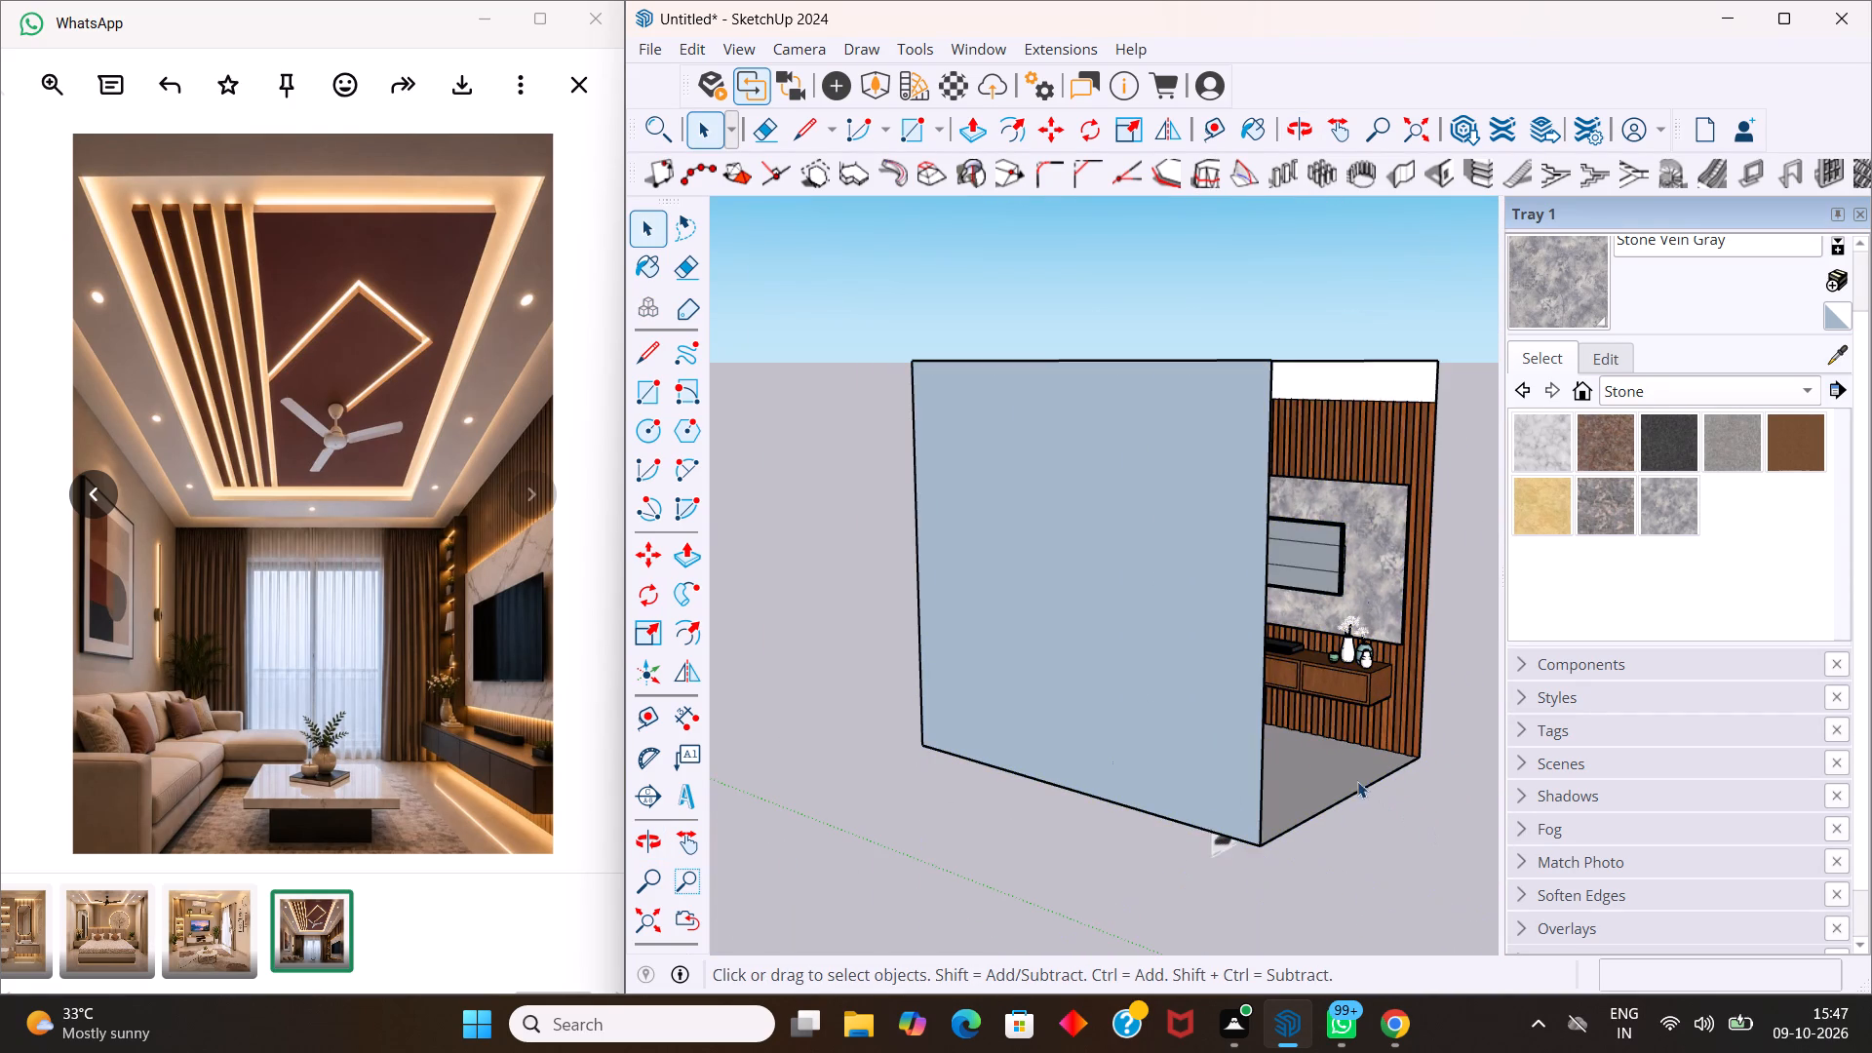
double_click(1354, 777)
scroll(1305, 651, "up", 12)
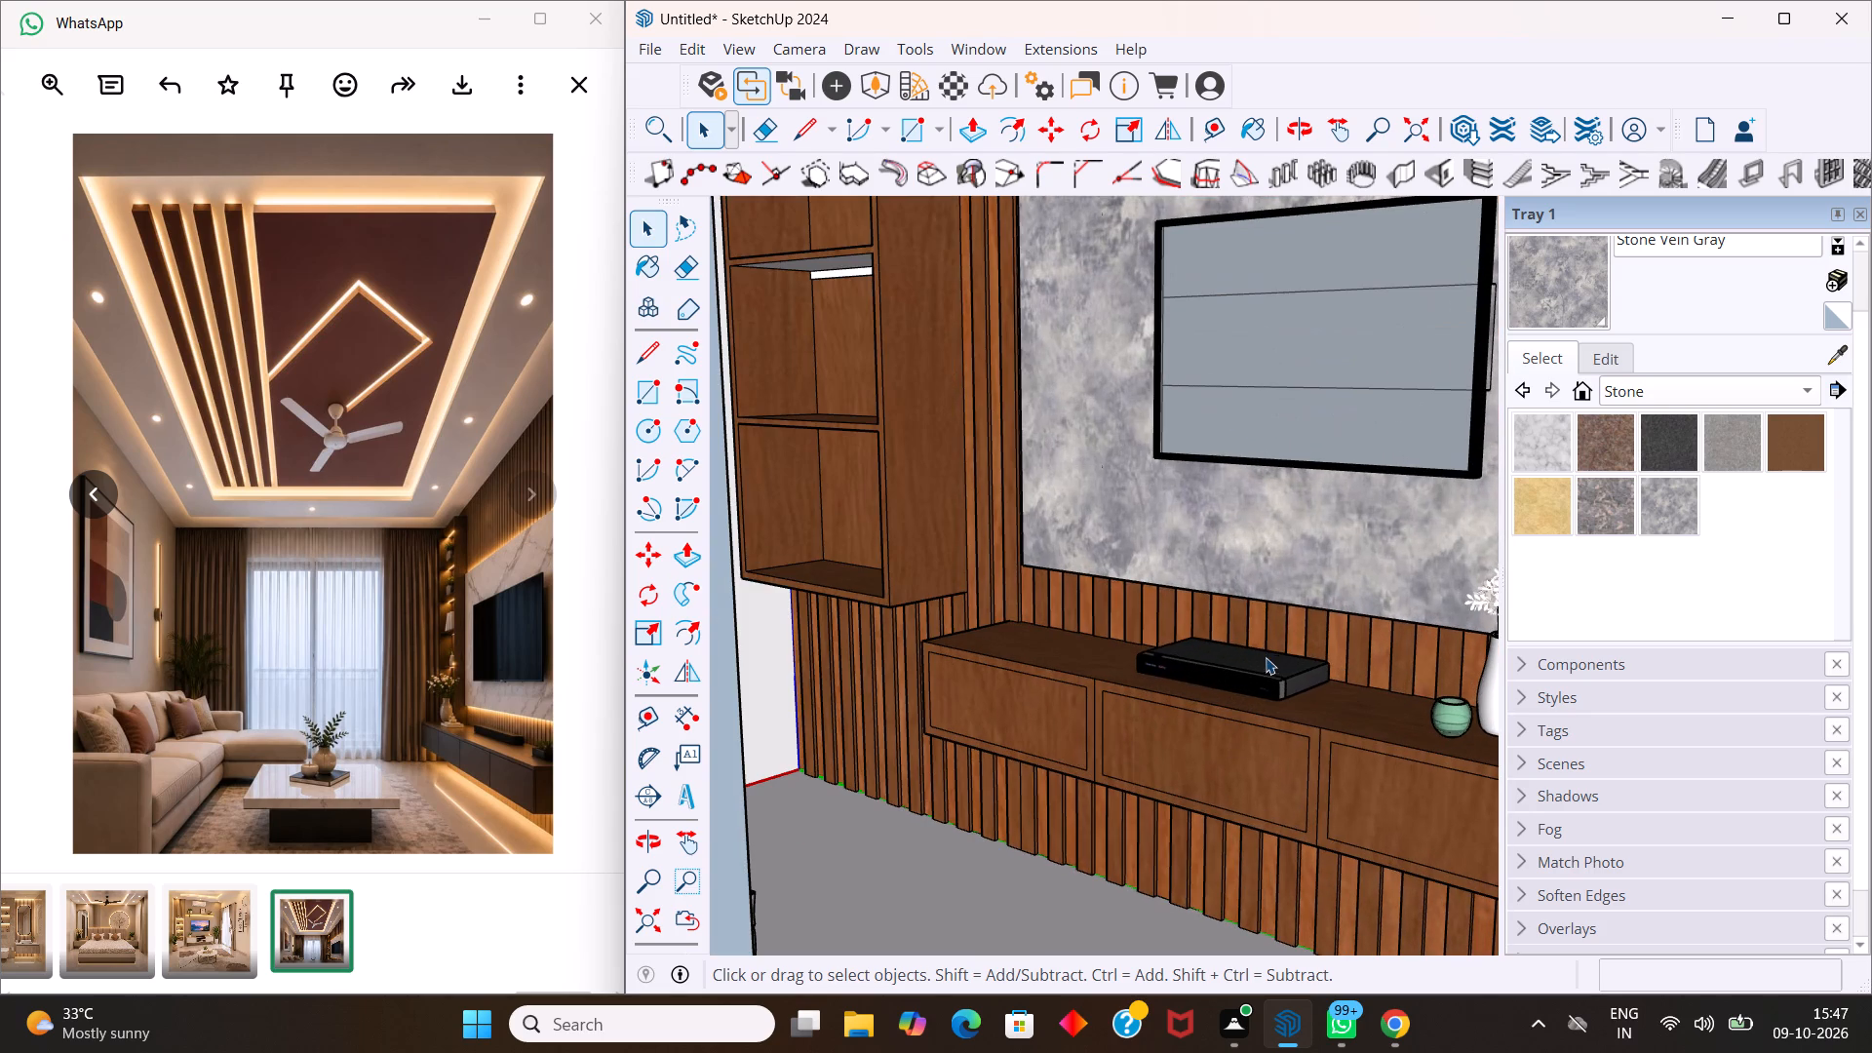
Move the set-top box toward the front edge of the console top, finishing with a 3/4" shift from its front bottom corner.
left_click(1266, 666)
key("m")
left_click(1238, 696)
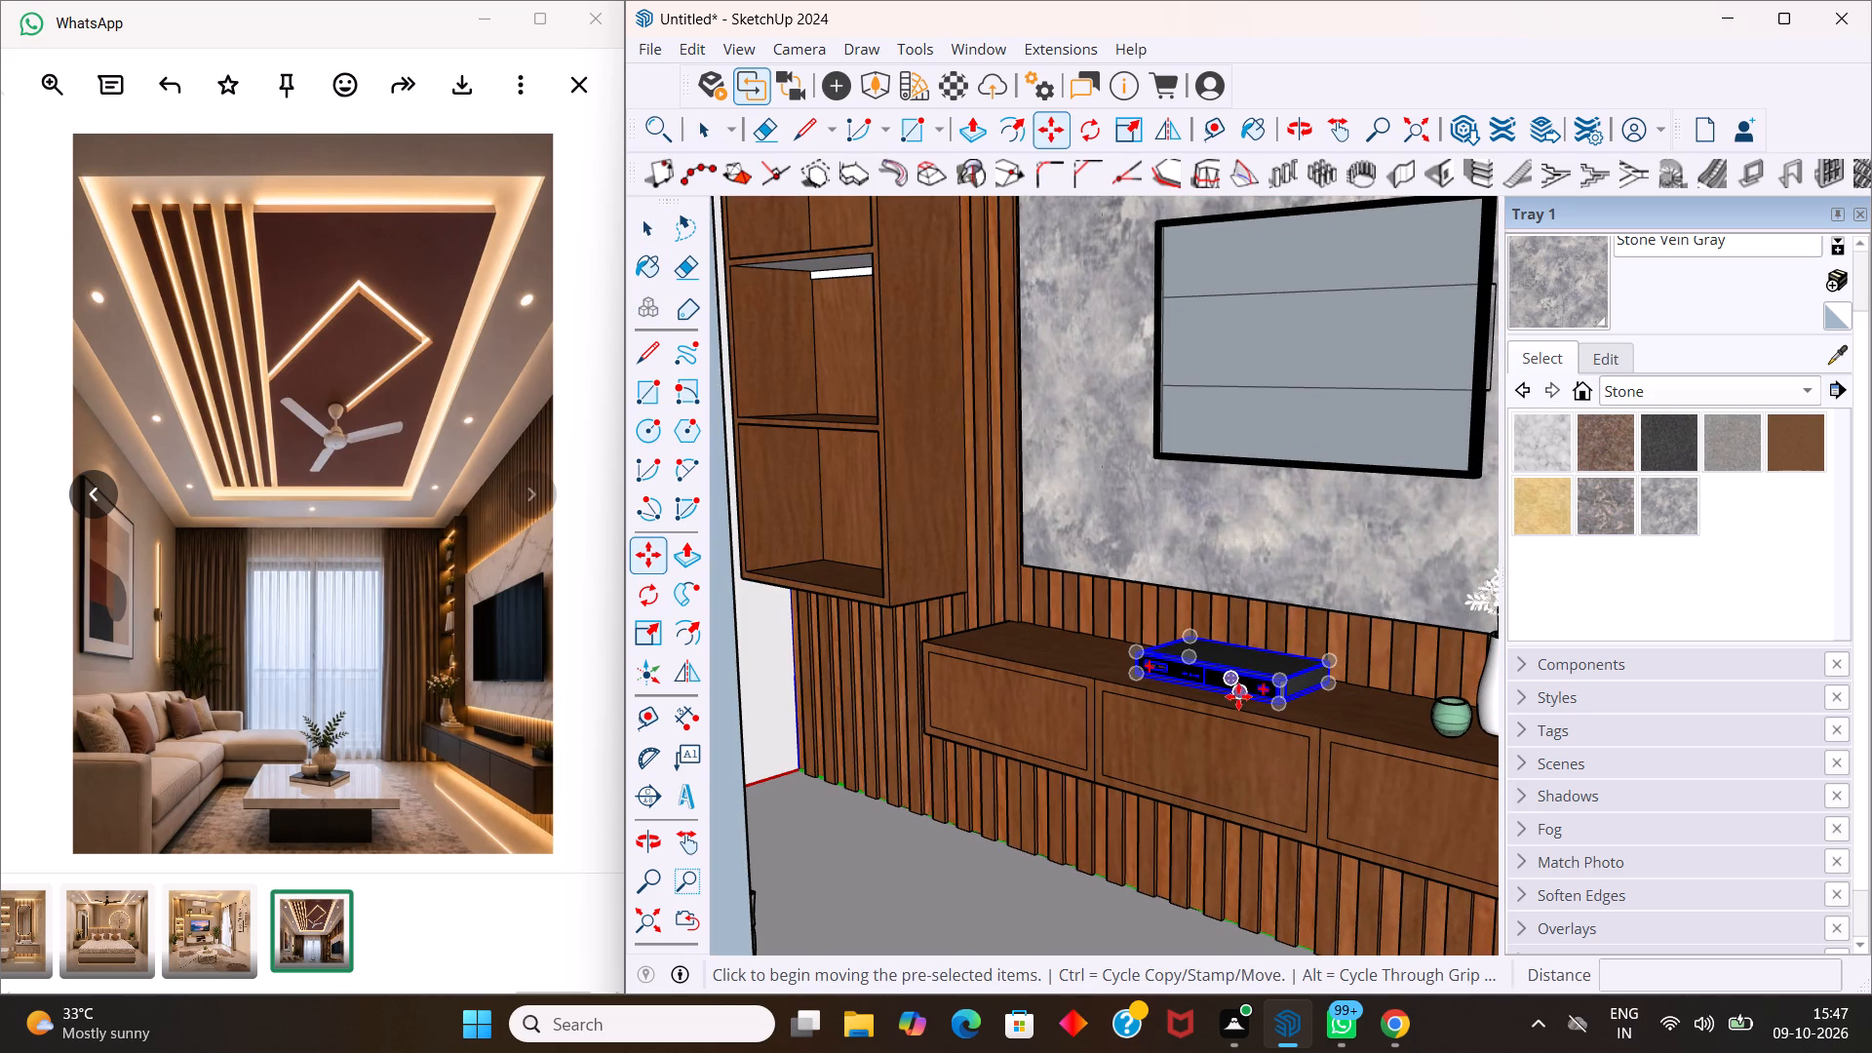
scroll(1235, 696, "up", 9)
left_click_drag(1234, 692, 1233, 695)
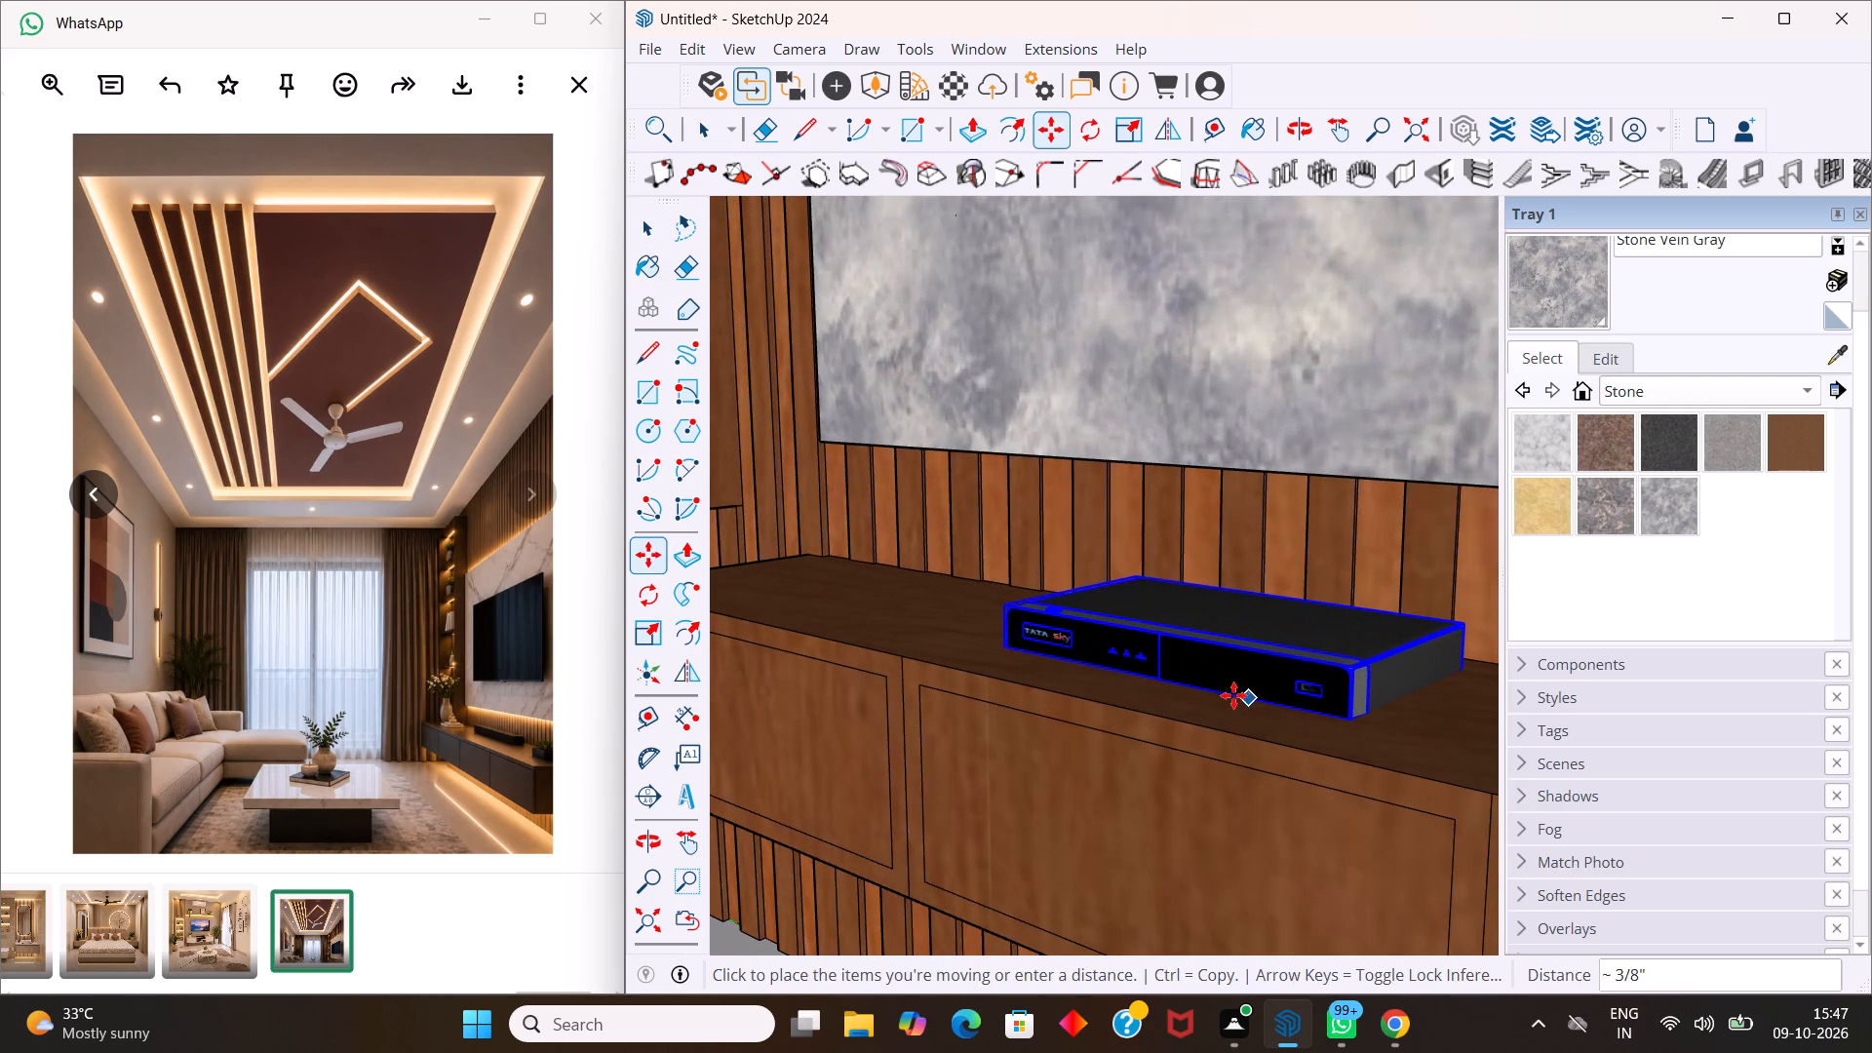
left_click_drag(1233, 695, 1221, 708)
middle_click_drag(1312, 687, 1063, 667)
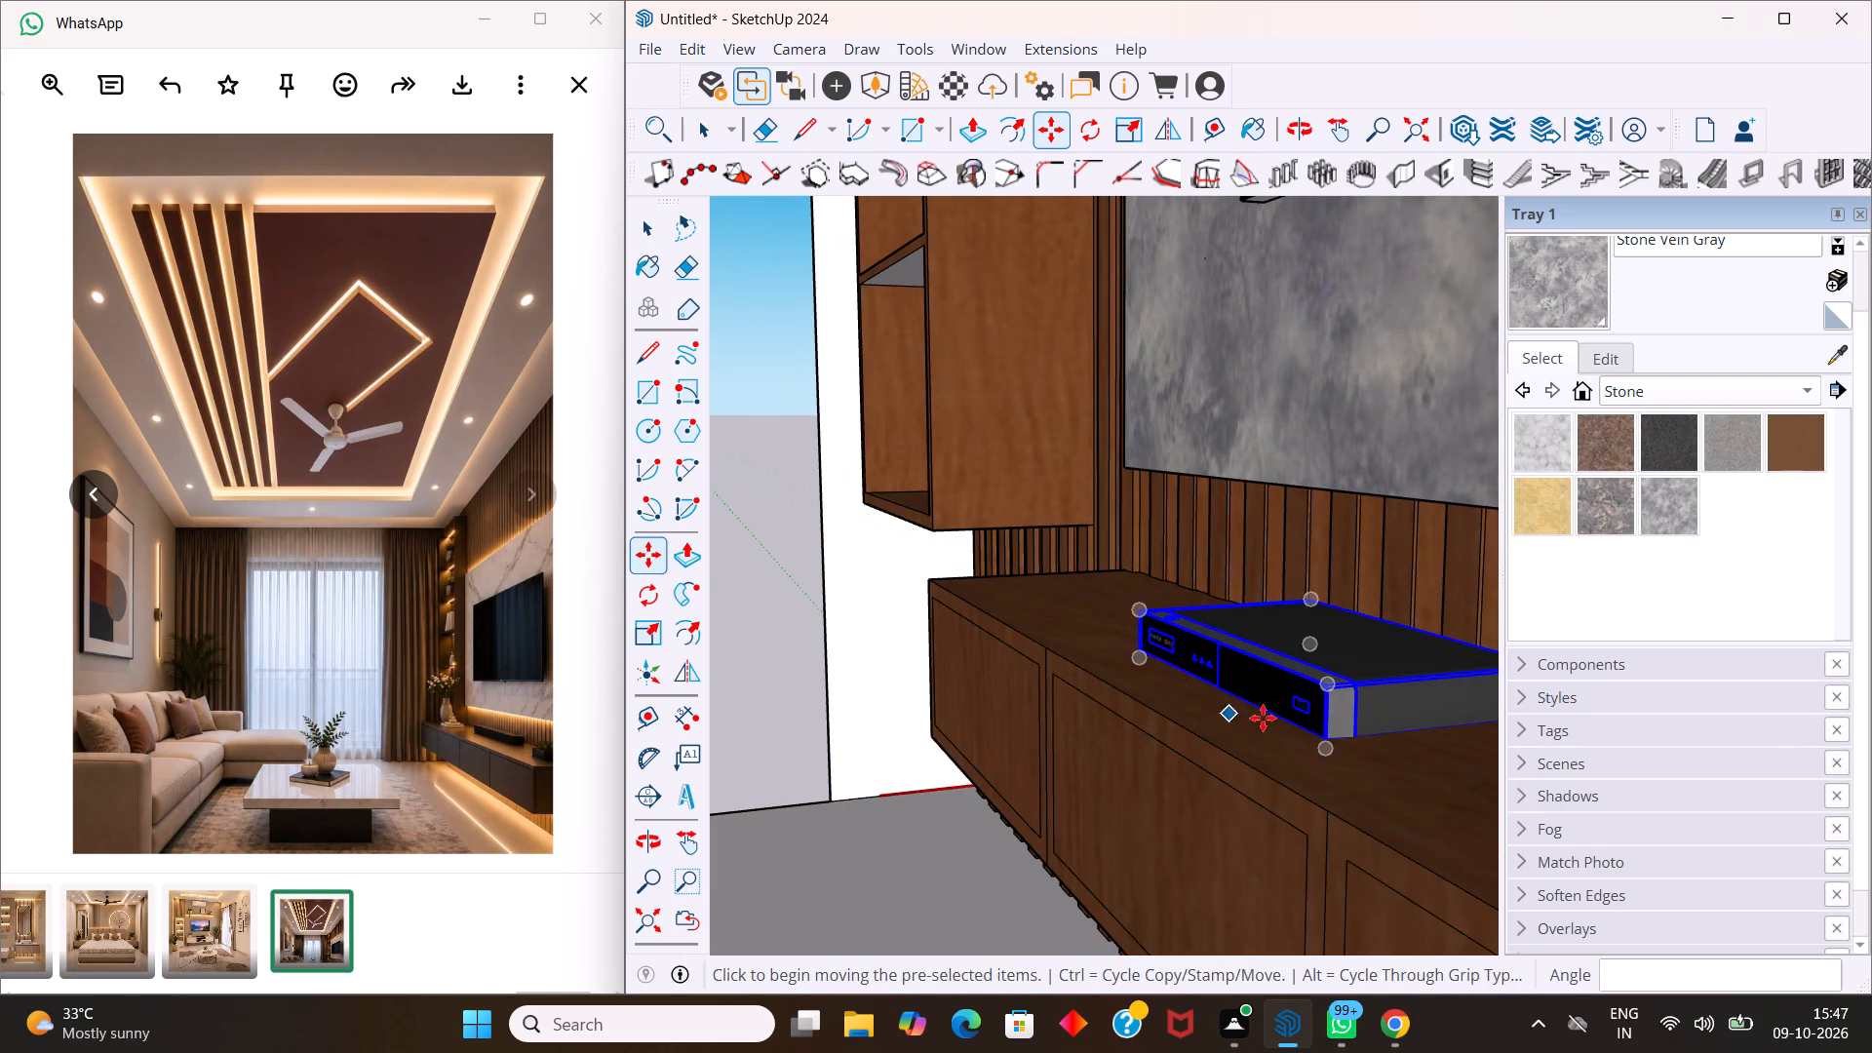
left_click_drag(1328, 747, 1306, 752)
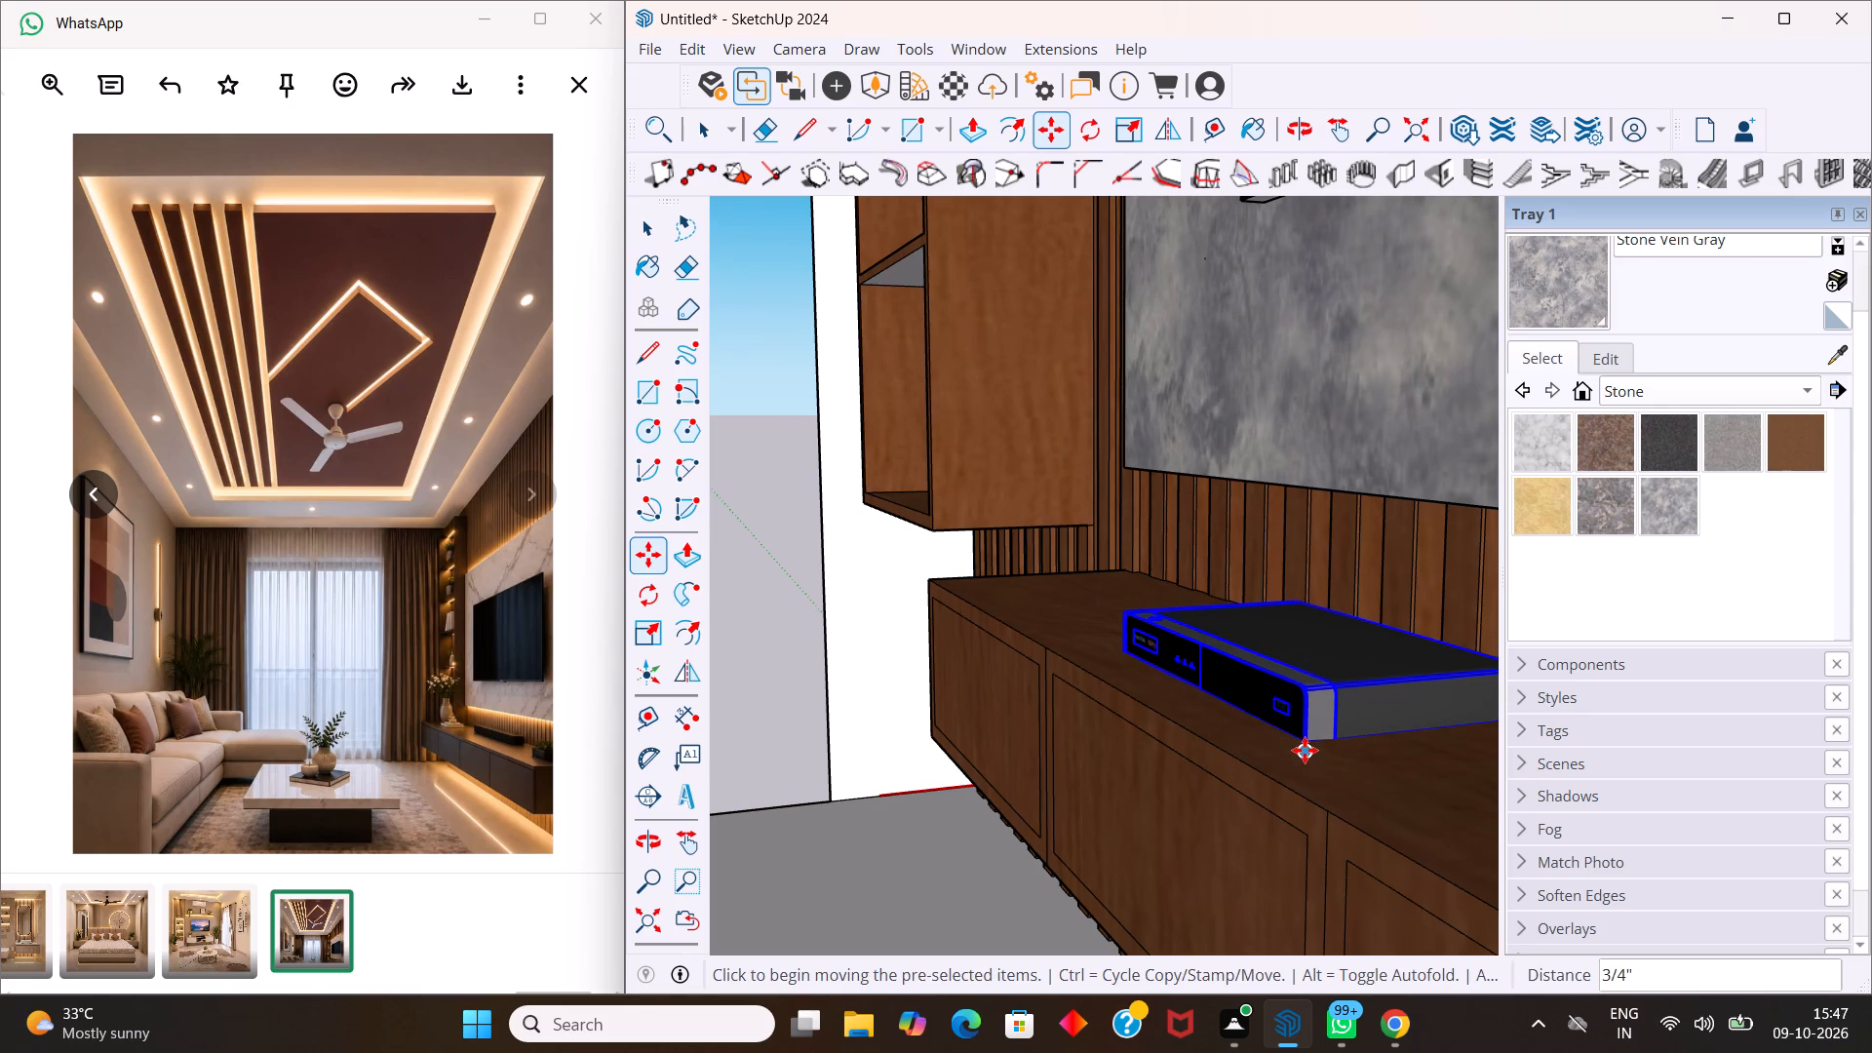
key("space")
key("Escape")
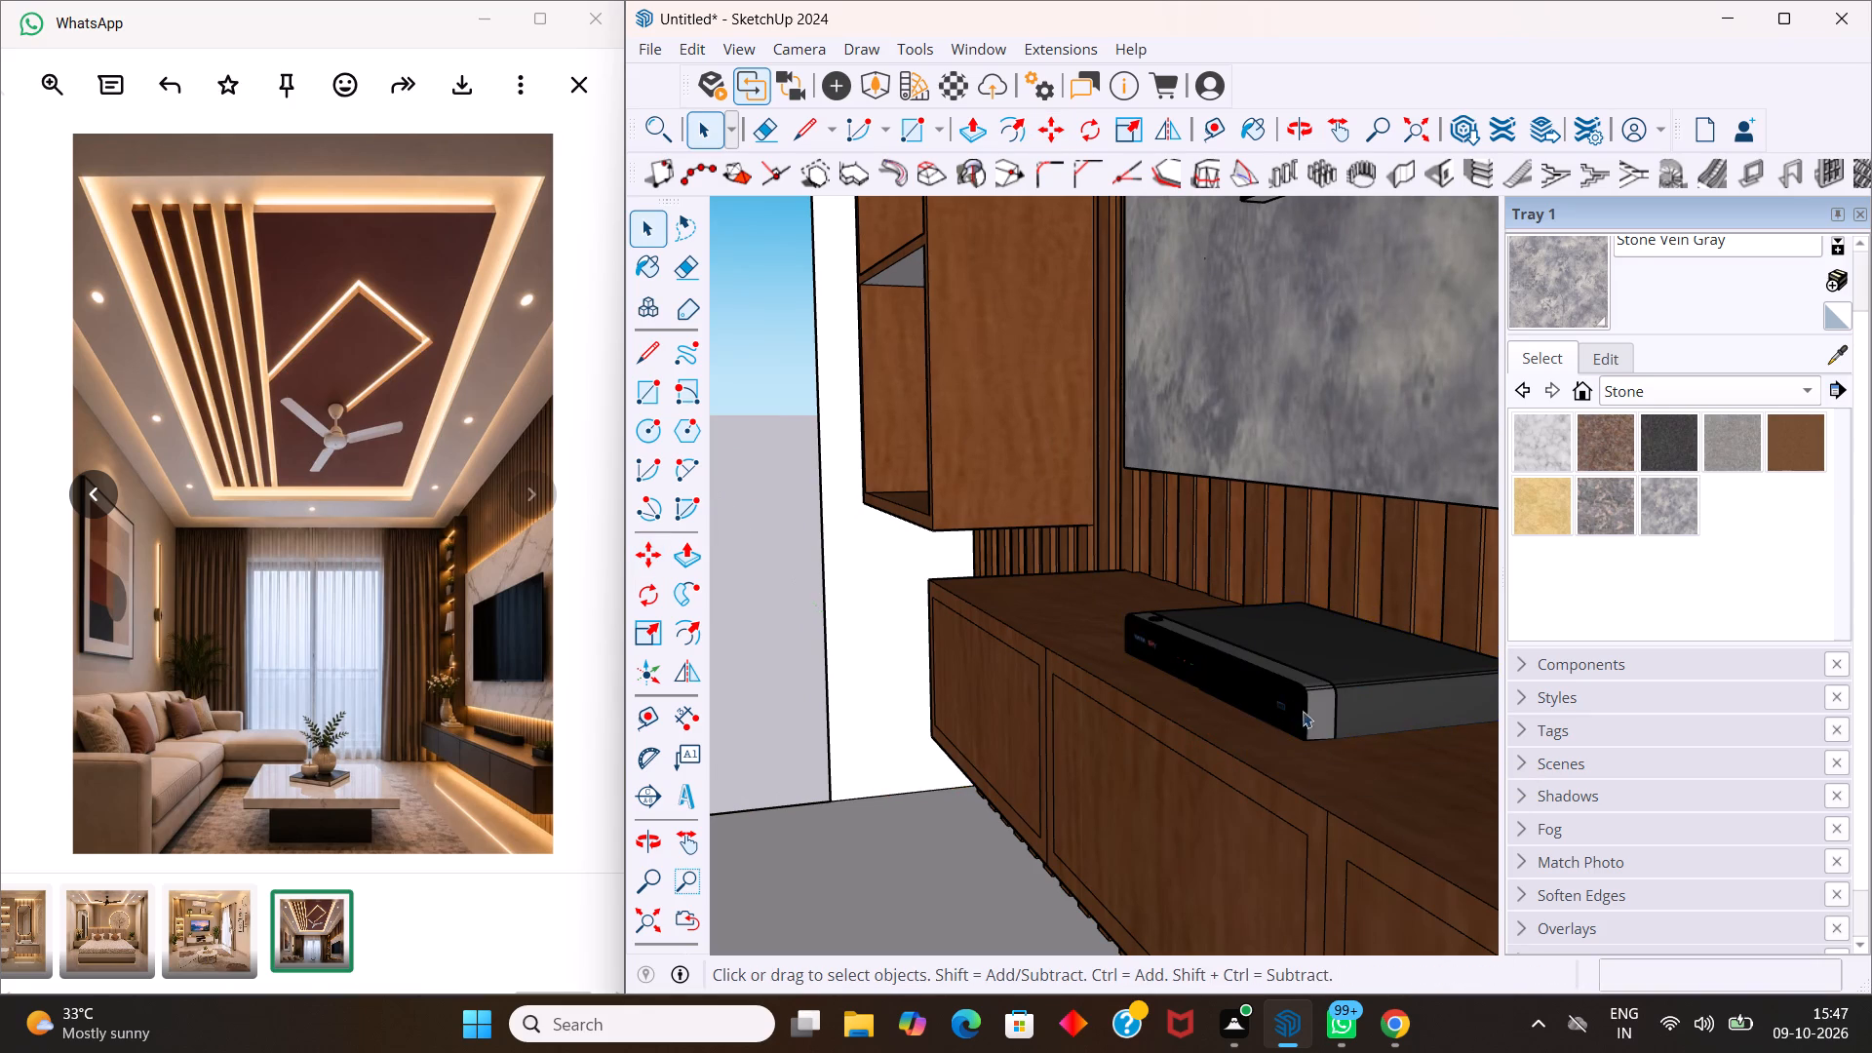
Reopen the room group for editing and leave nothing inside it selected.
middle_click_drag(1330, 717, 1146, 663)
scroll(1305, 705, "up", 2)
left_click(1318, 721)
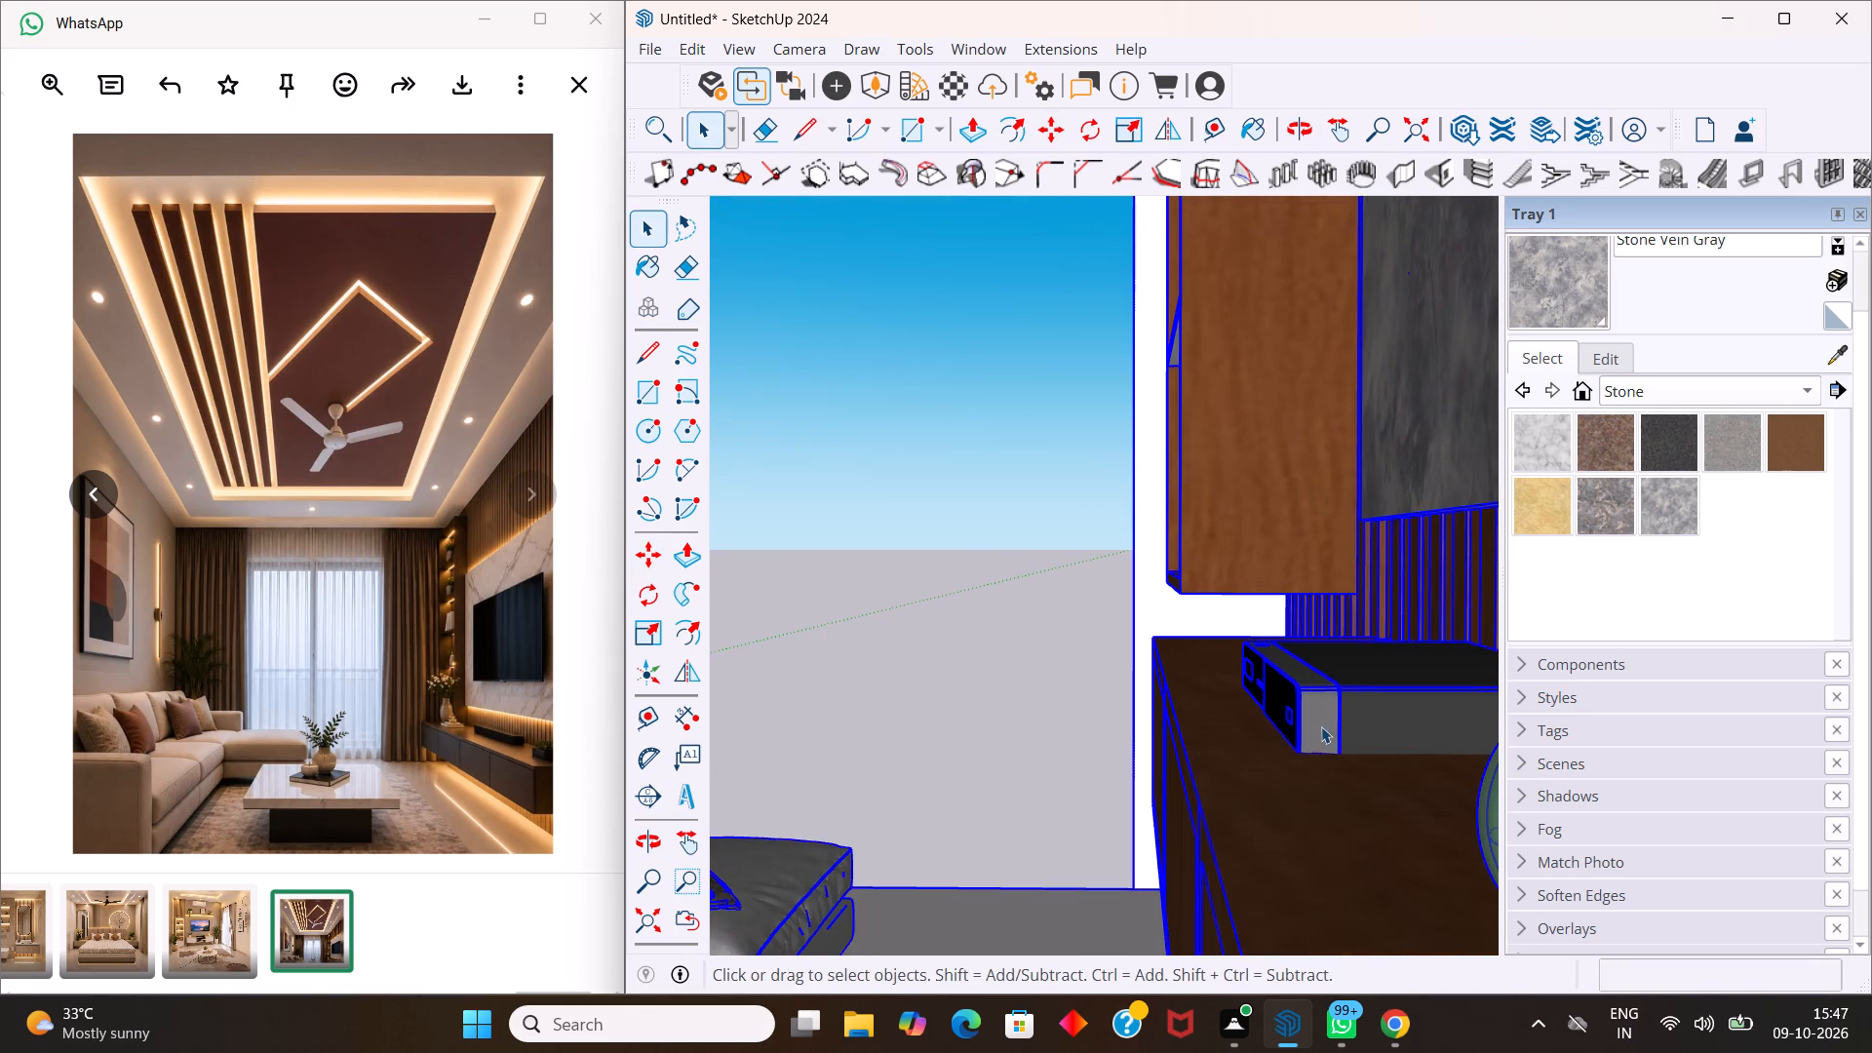
scroll(1314, 721, "down", 6)
left_click(1106, 682)
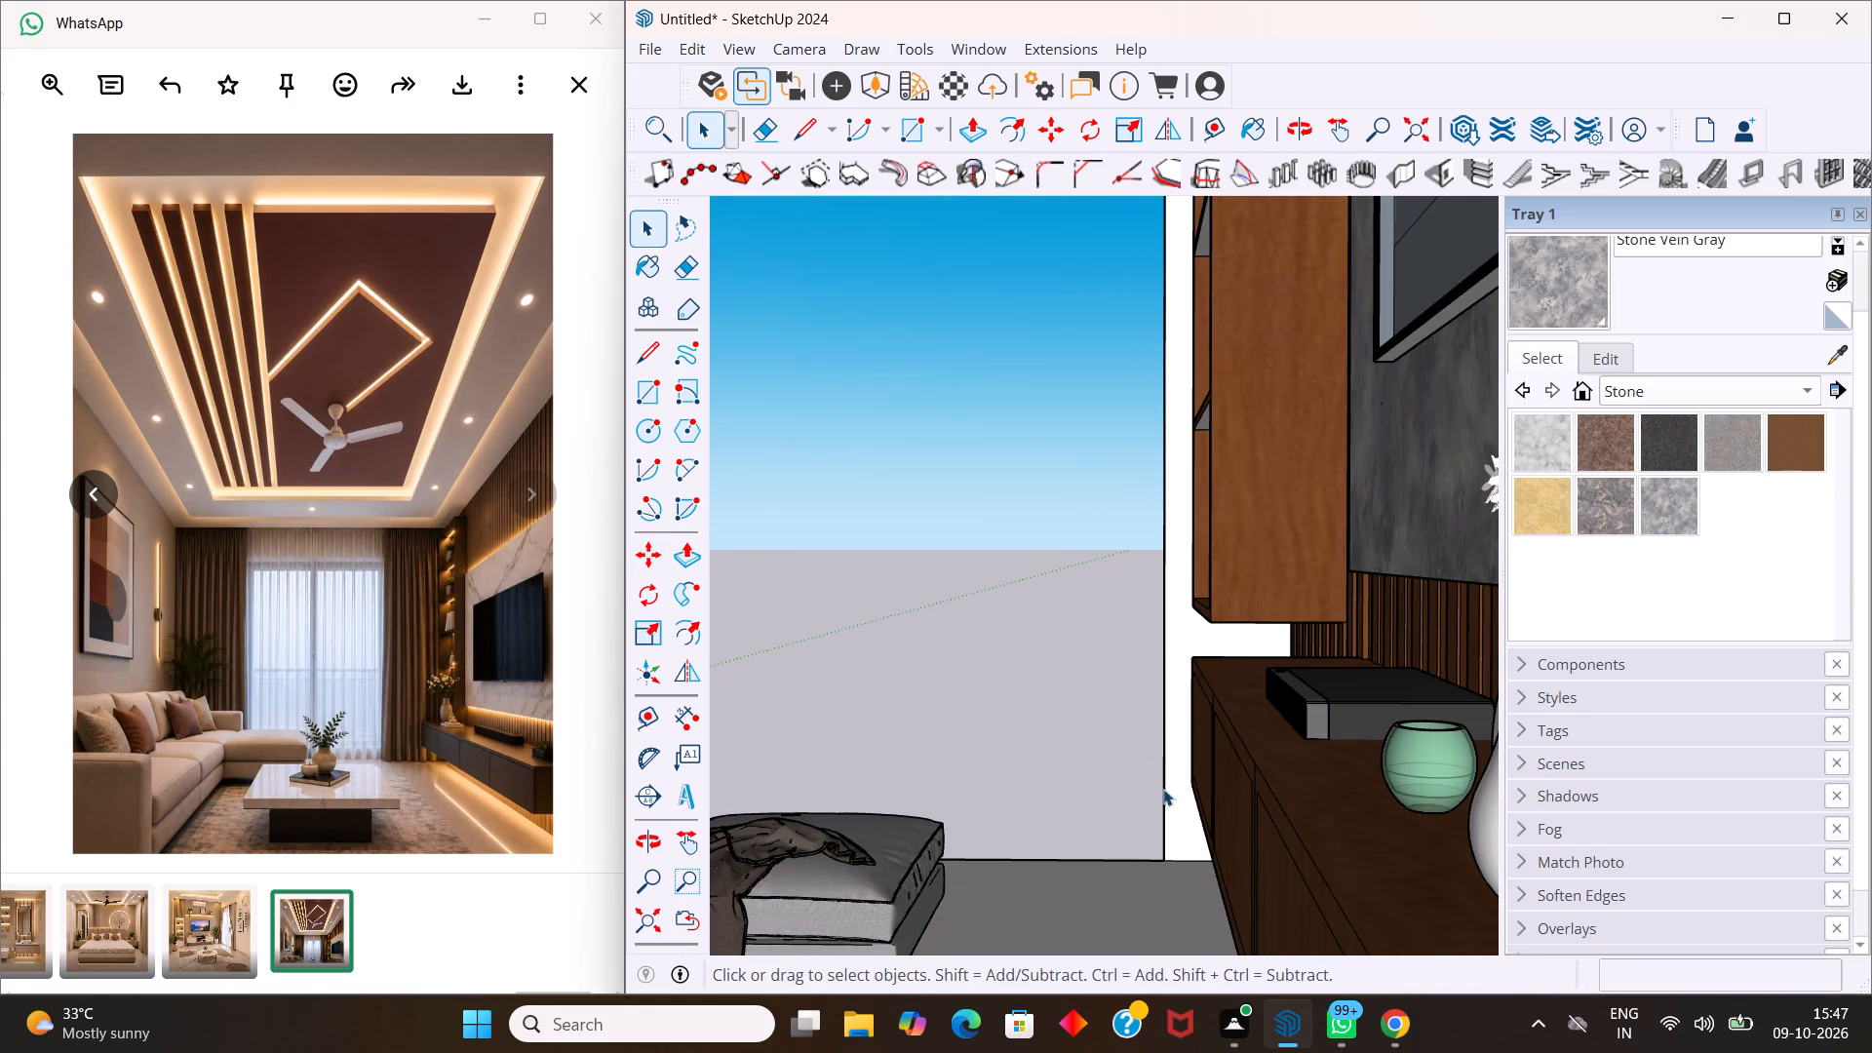
double_click(1168, 795)
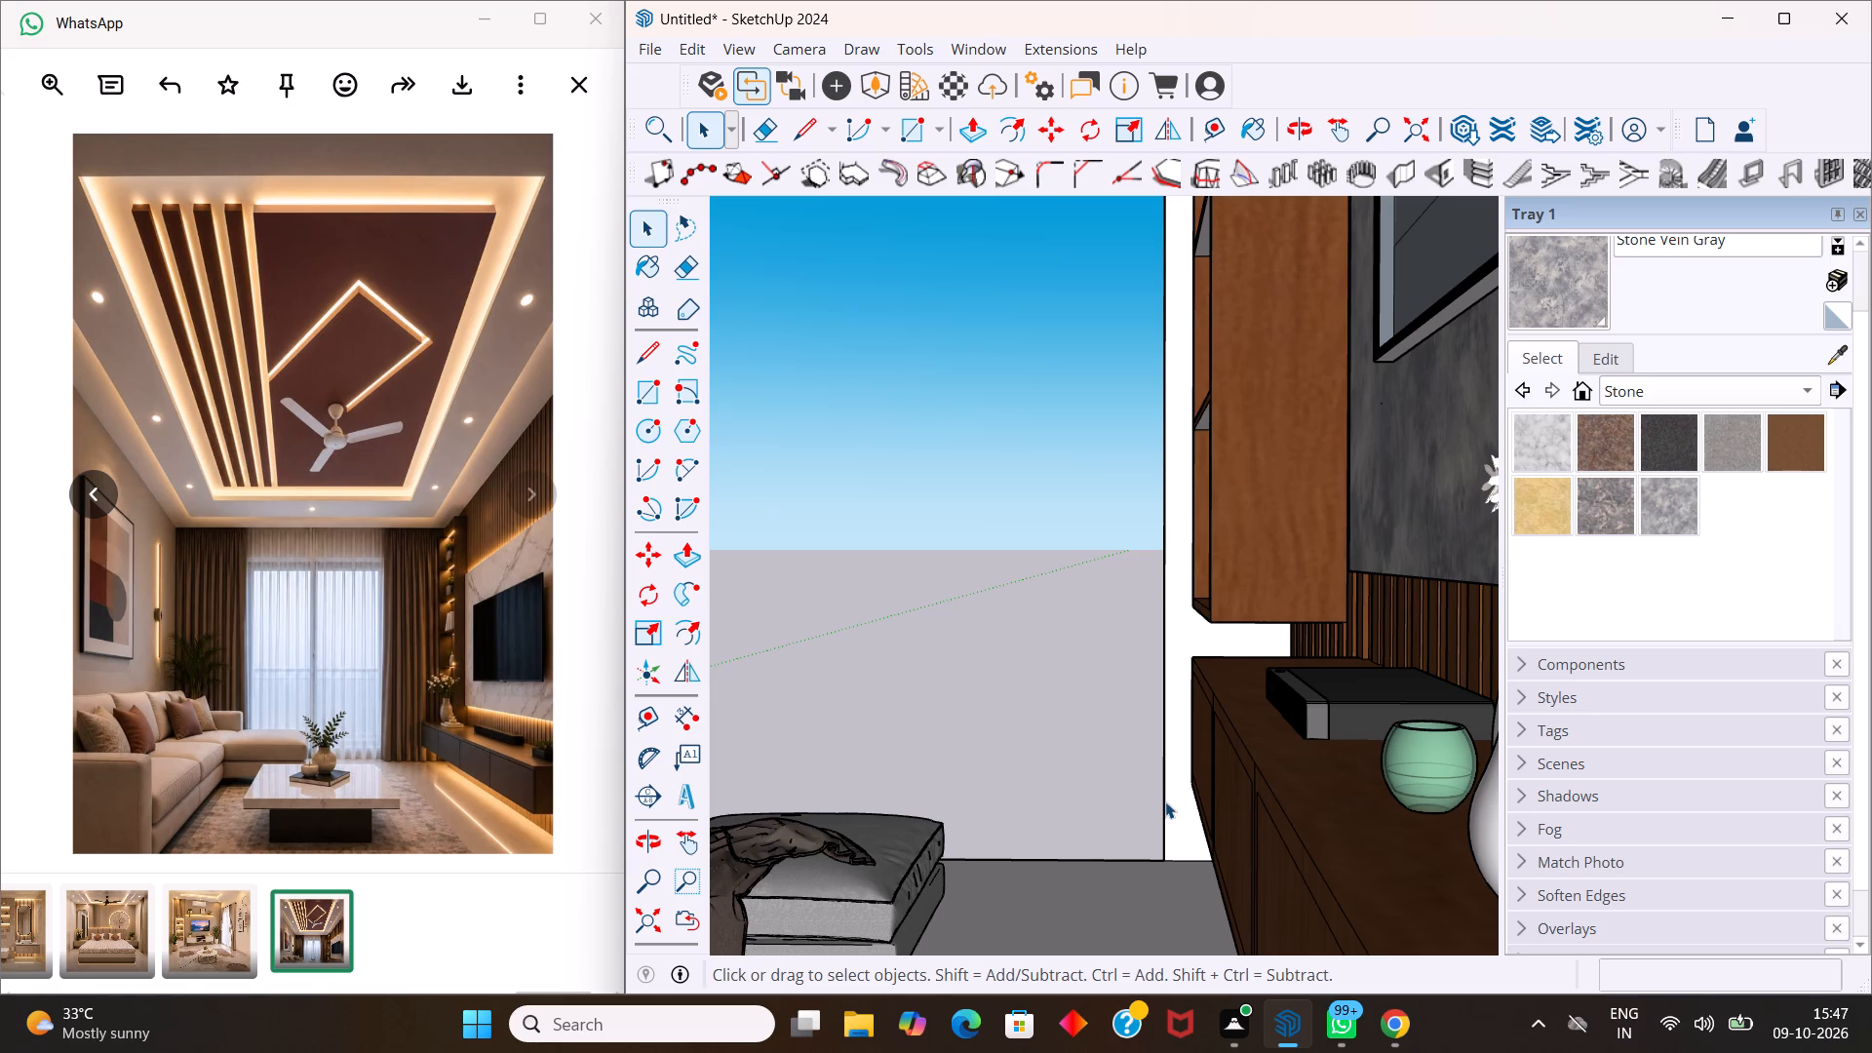
key("space")
key("space")
double_click(1161, 793)
scroll(1131, 749, "down", 11)
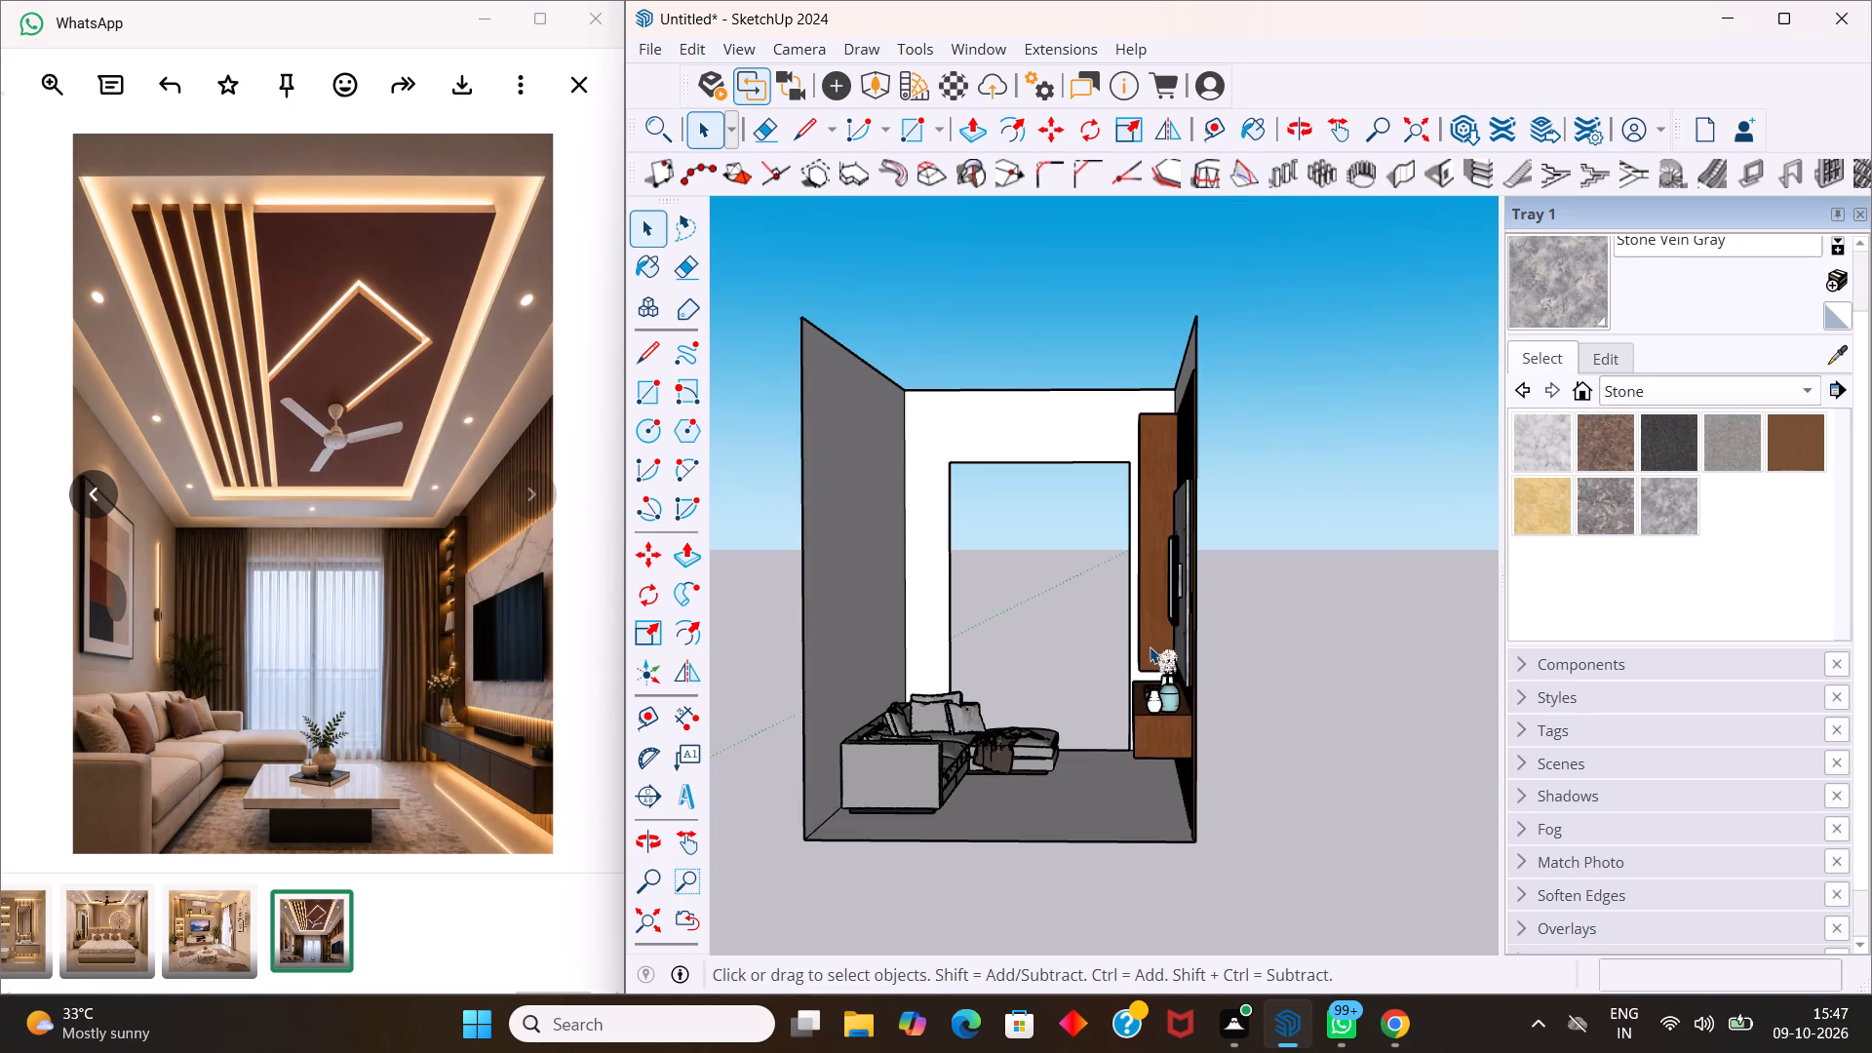
double_click(1150, 646)
double_click(1146, 643)
left_click(1146, 644)
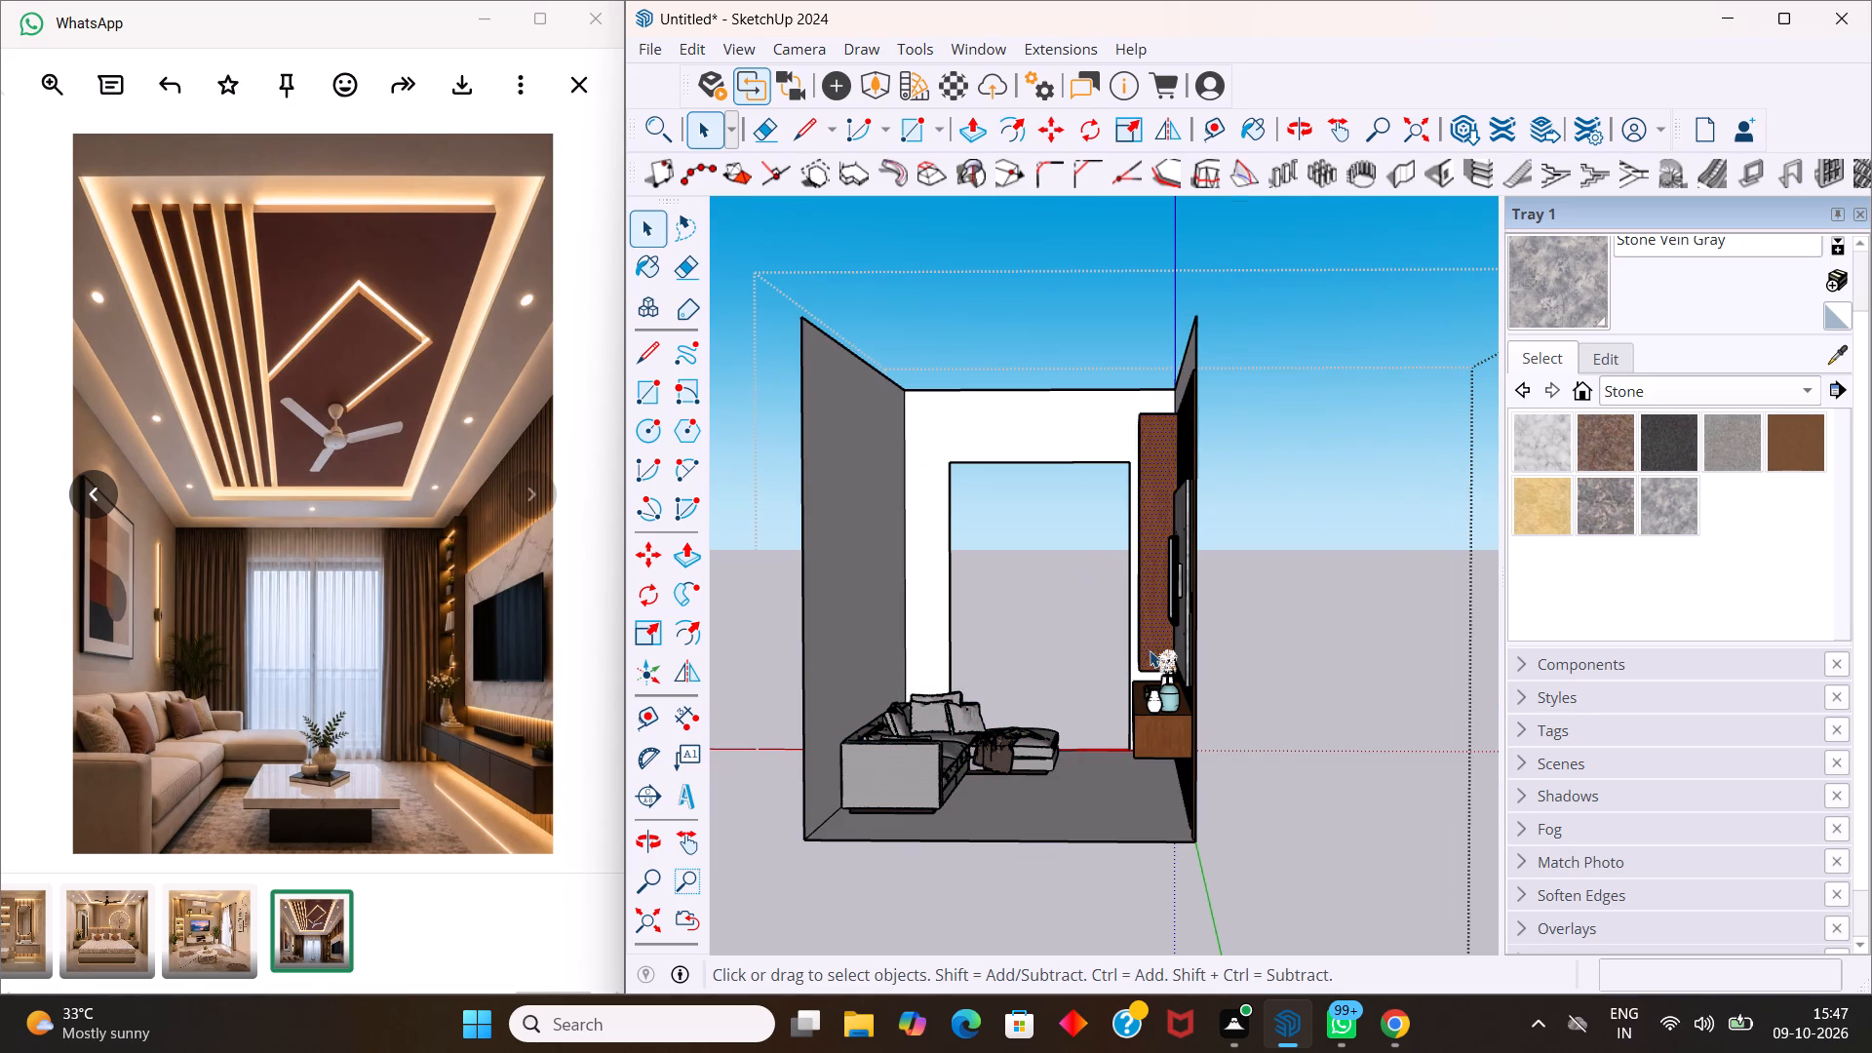
left_click(1248, 654)
Nudge the set-top box about 3/8" from its front bottom corner on the console top.
scroll(1150, 676, "up", 10)
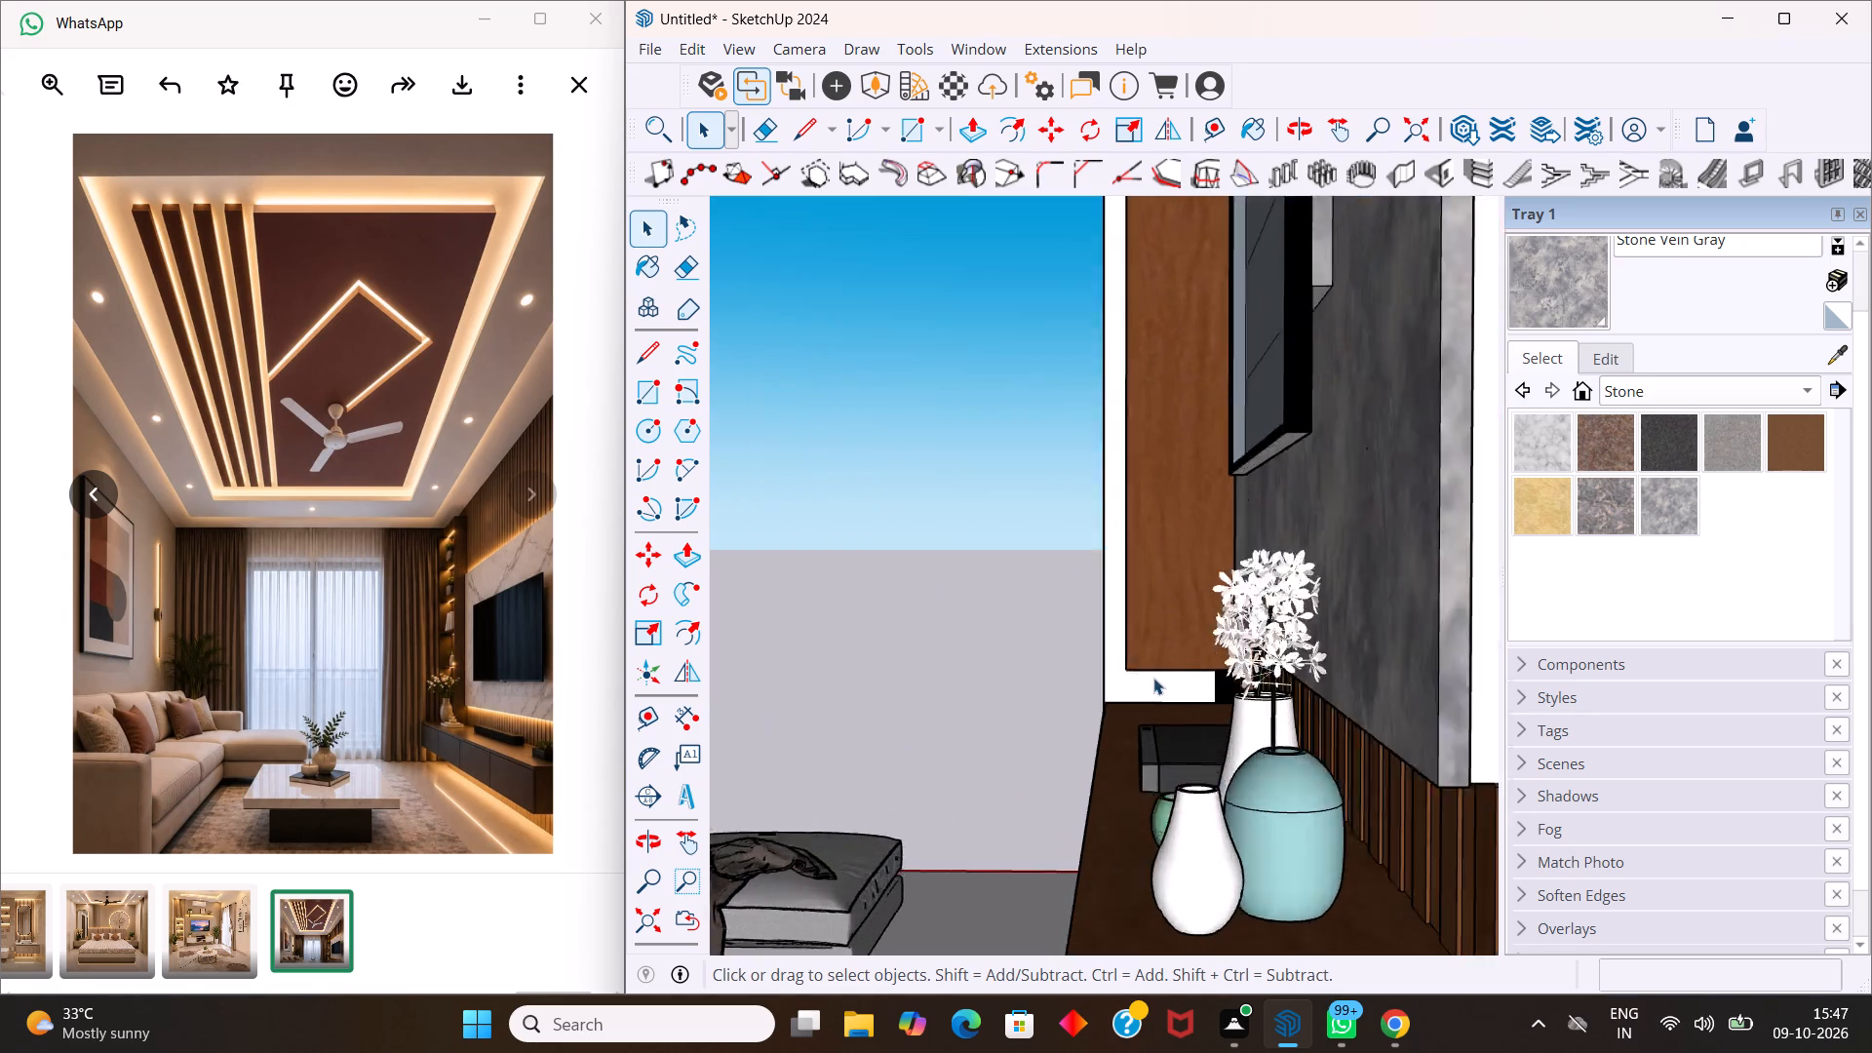
scroll(1153, 678, "up", 2)
scroll(1193, 675, "down", 4)
left_click(1177, 723)
middle_click_drag(1197, 745, 1369, 738)
key("m")
left_click(1069, 772)
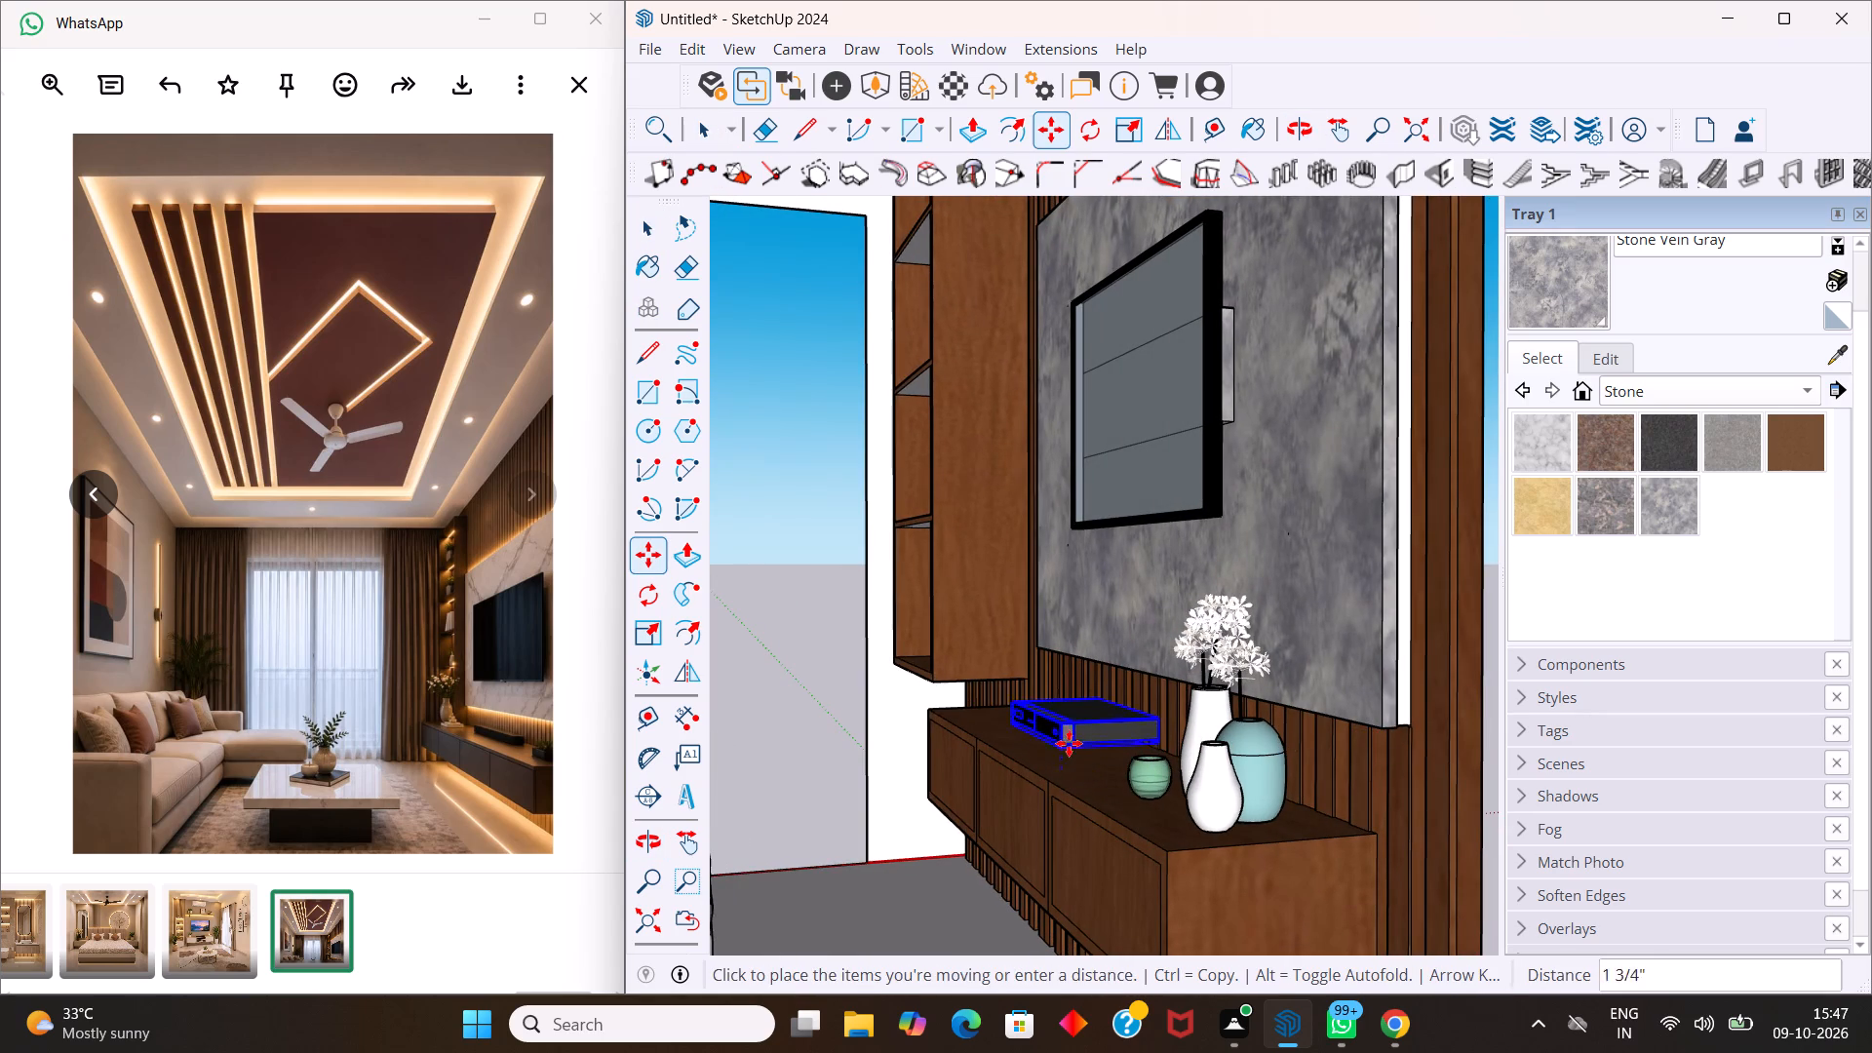
left_click(1059, 761)
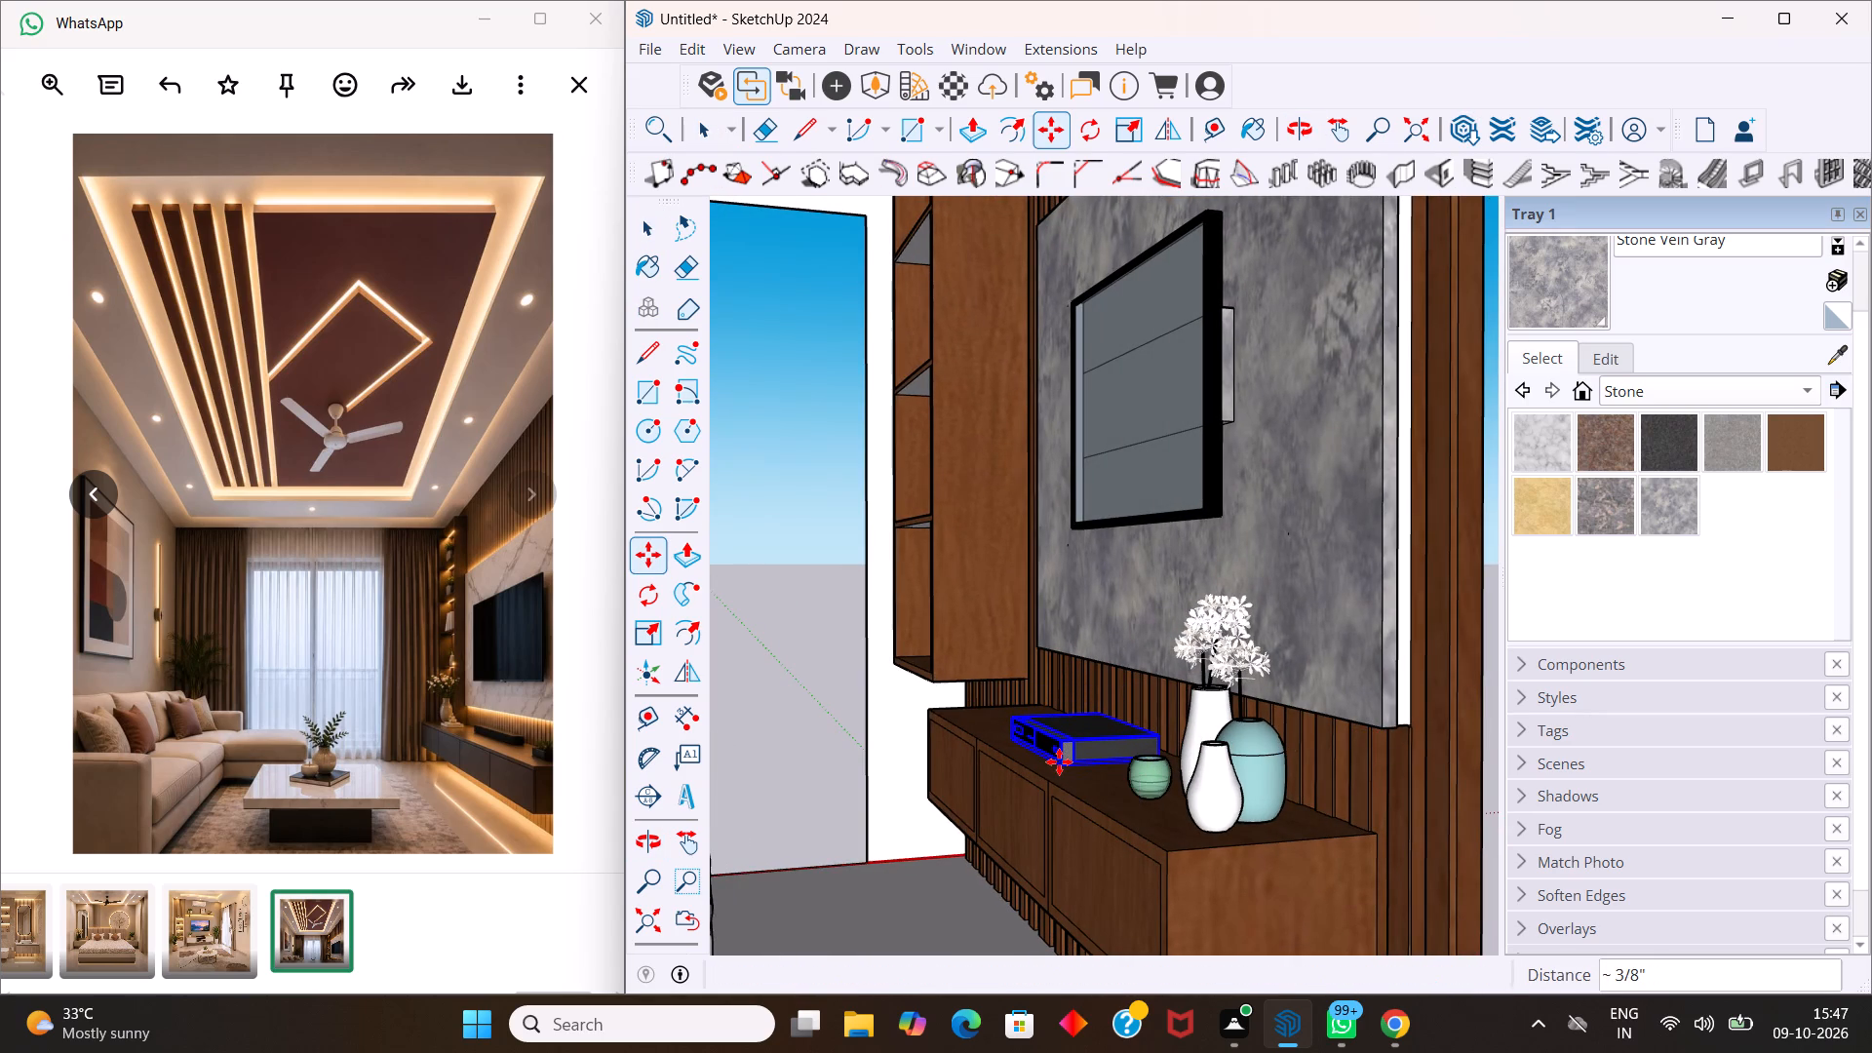
key("Escape")
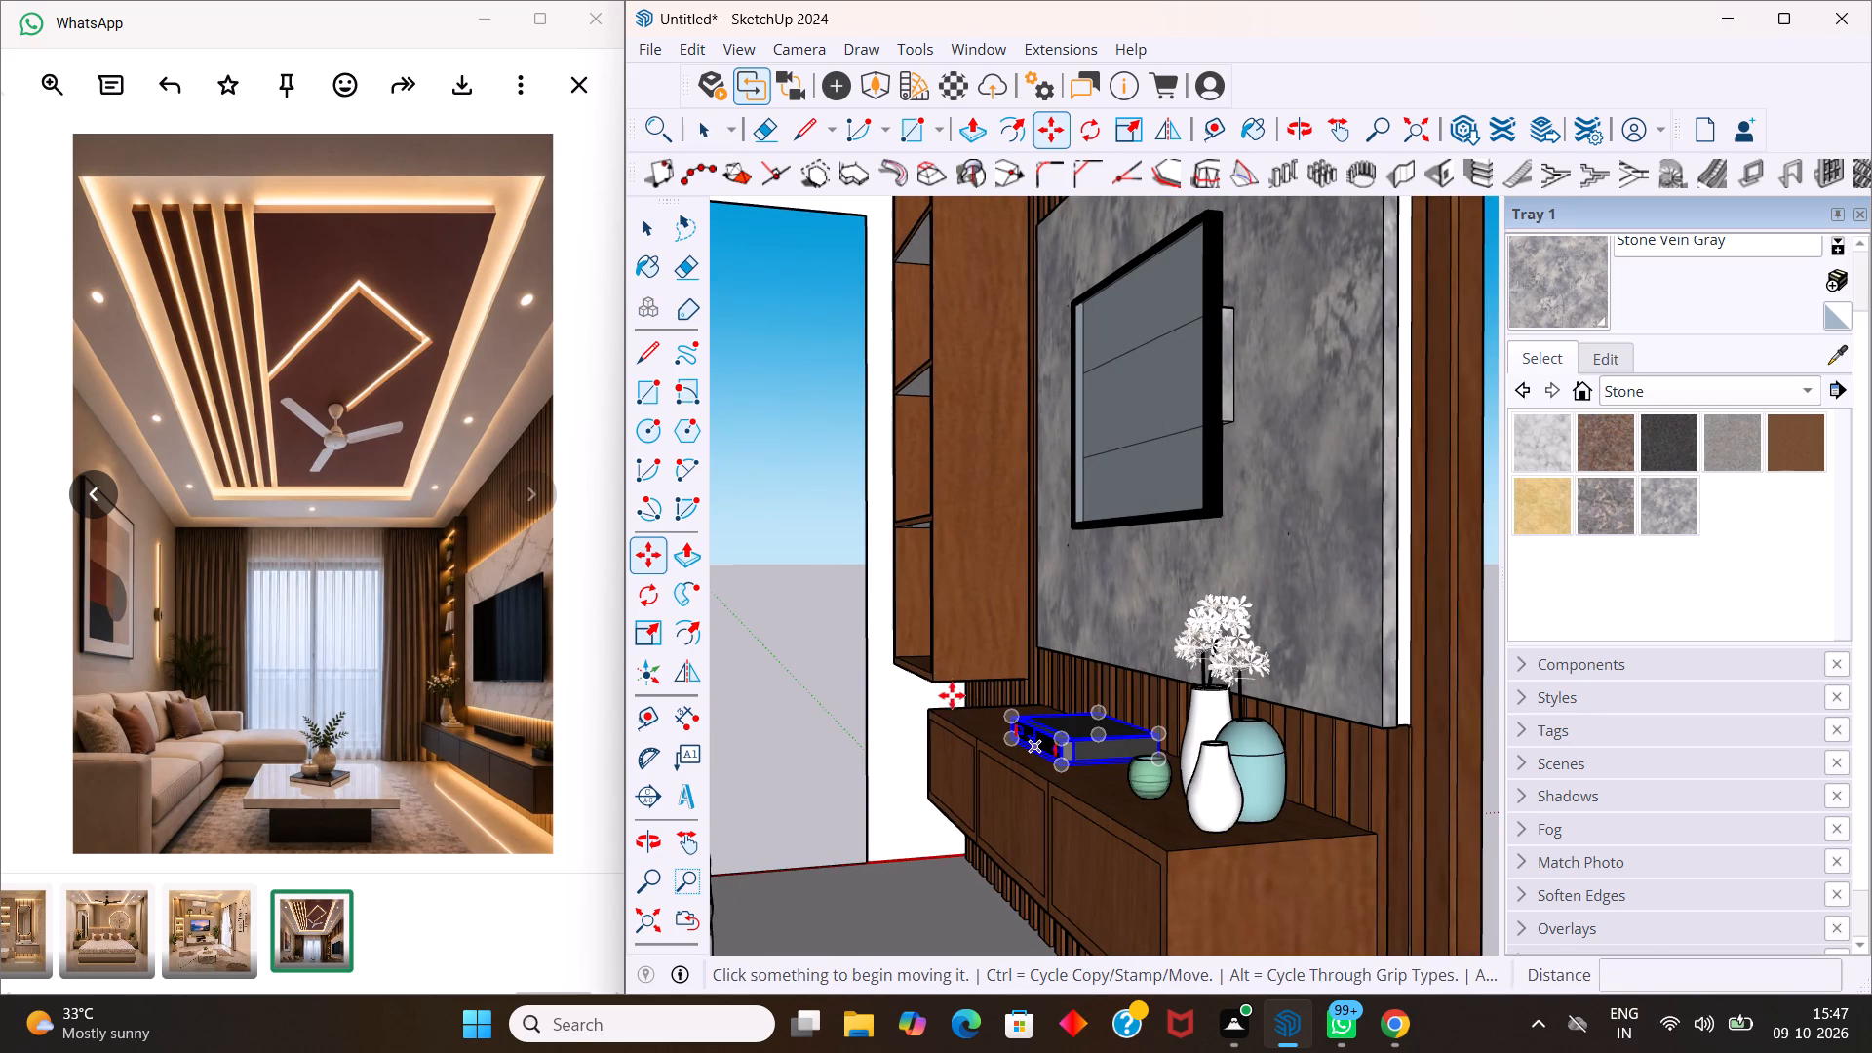
key("space")
Paint the undersides of the top panel and the three shelves below it in the open shelf unit with Wood Veneer 01.
scroll(960, 711, "down", 15)
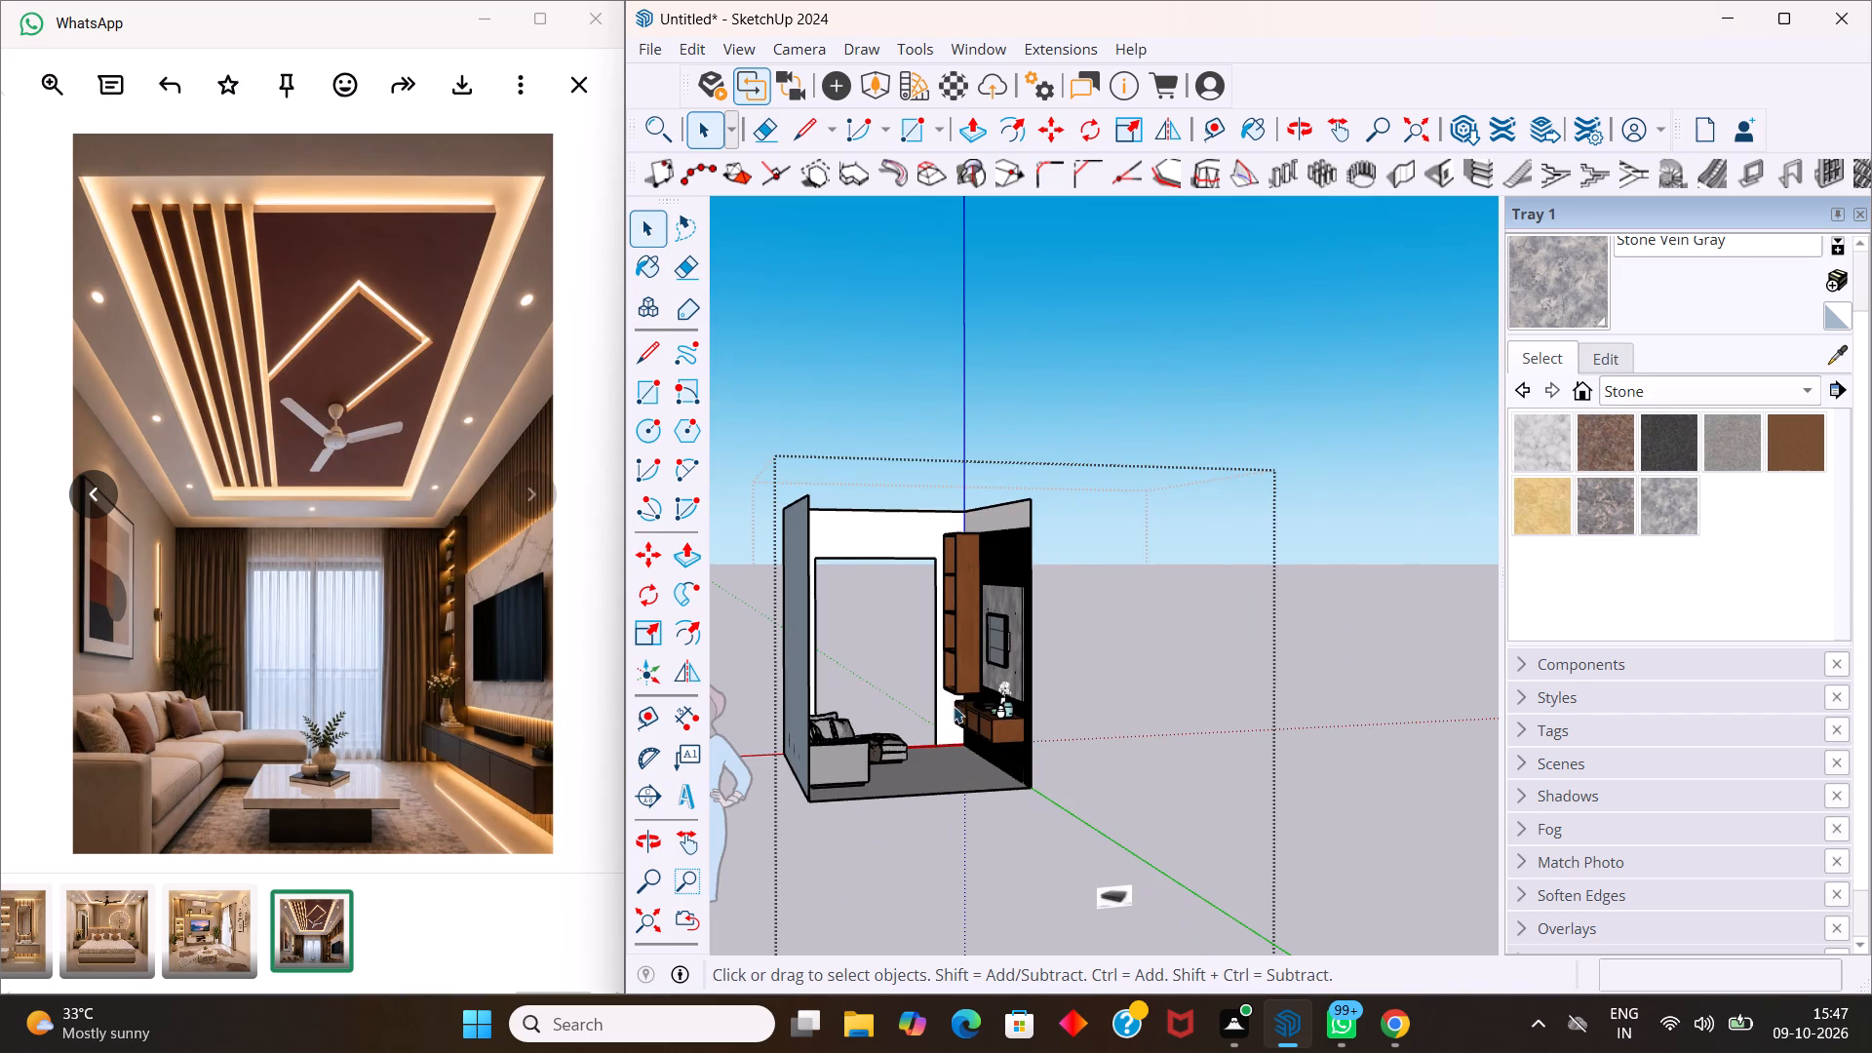
scroll(829, 638, "up", 14)
middle_click_drag(951, 578, 1065, 491)
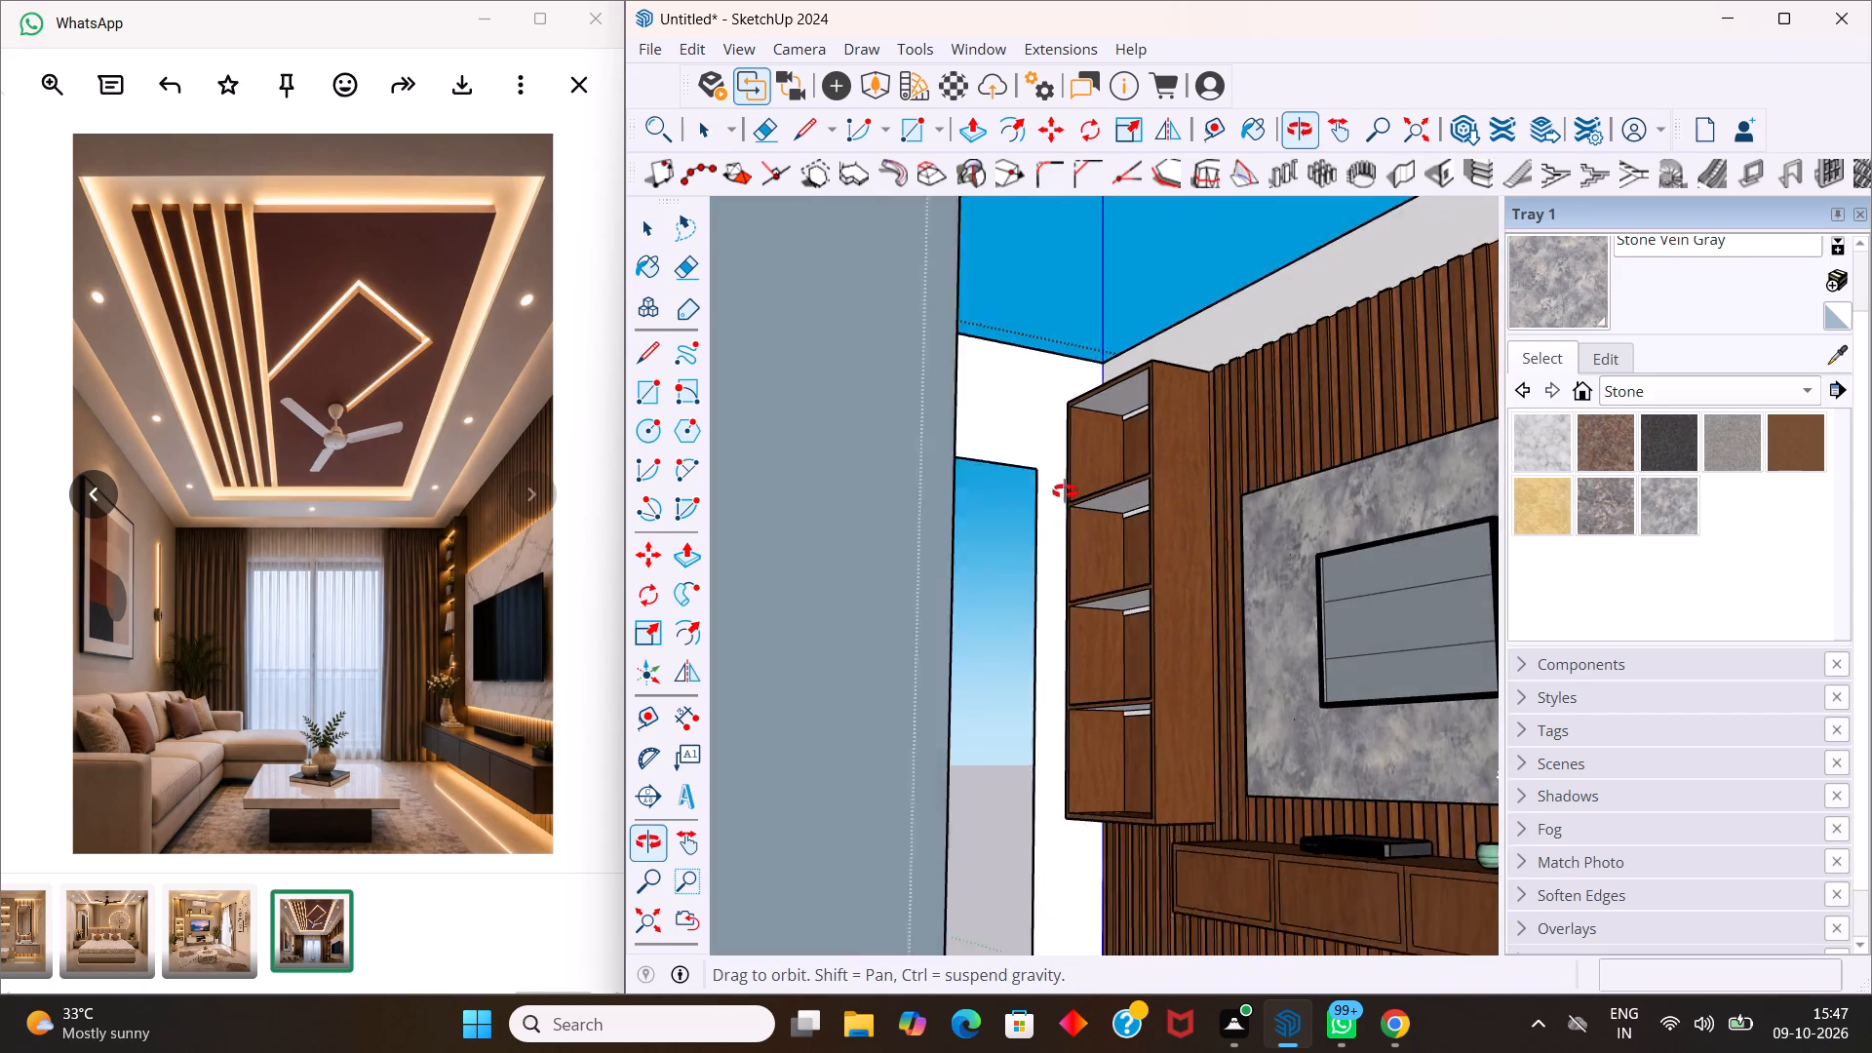
middle_click_drag(1065, 491, 1074, 452)
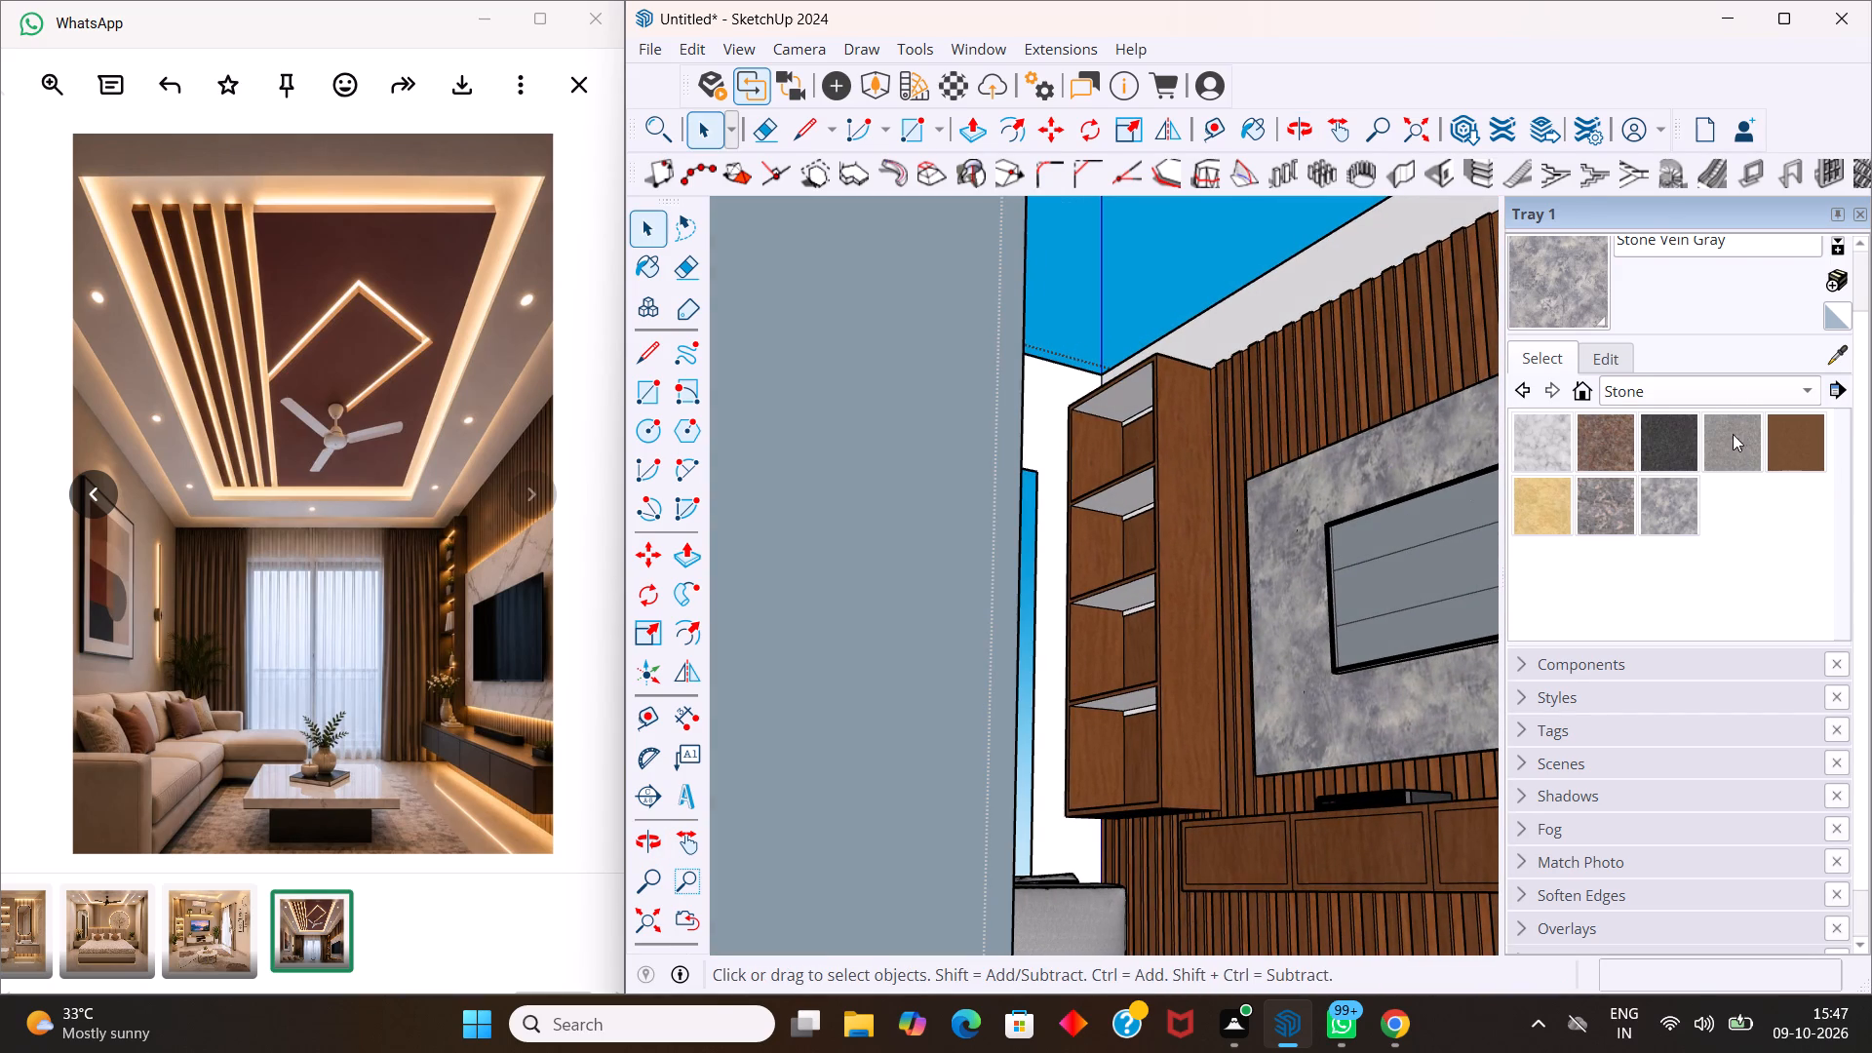
left_click(1709, 403)
left_click(1637, 496)
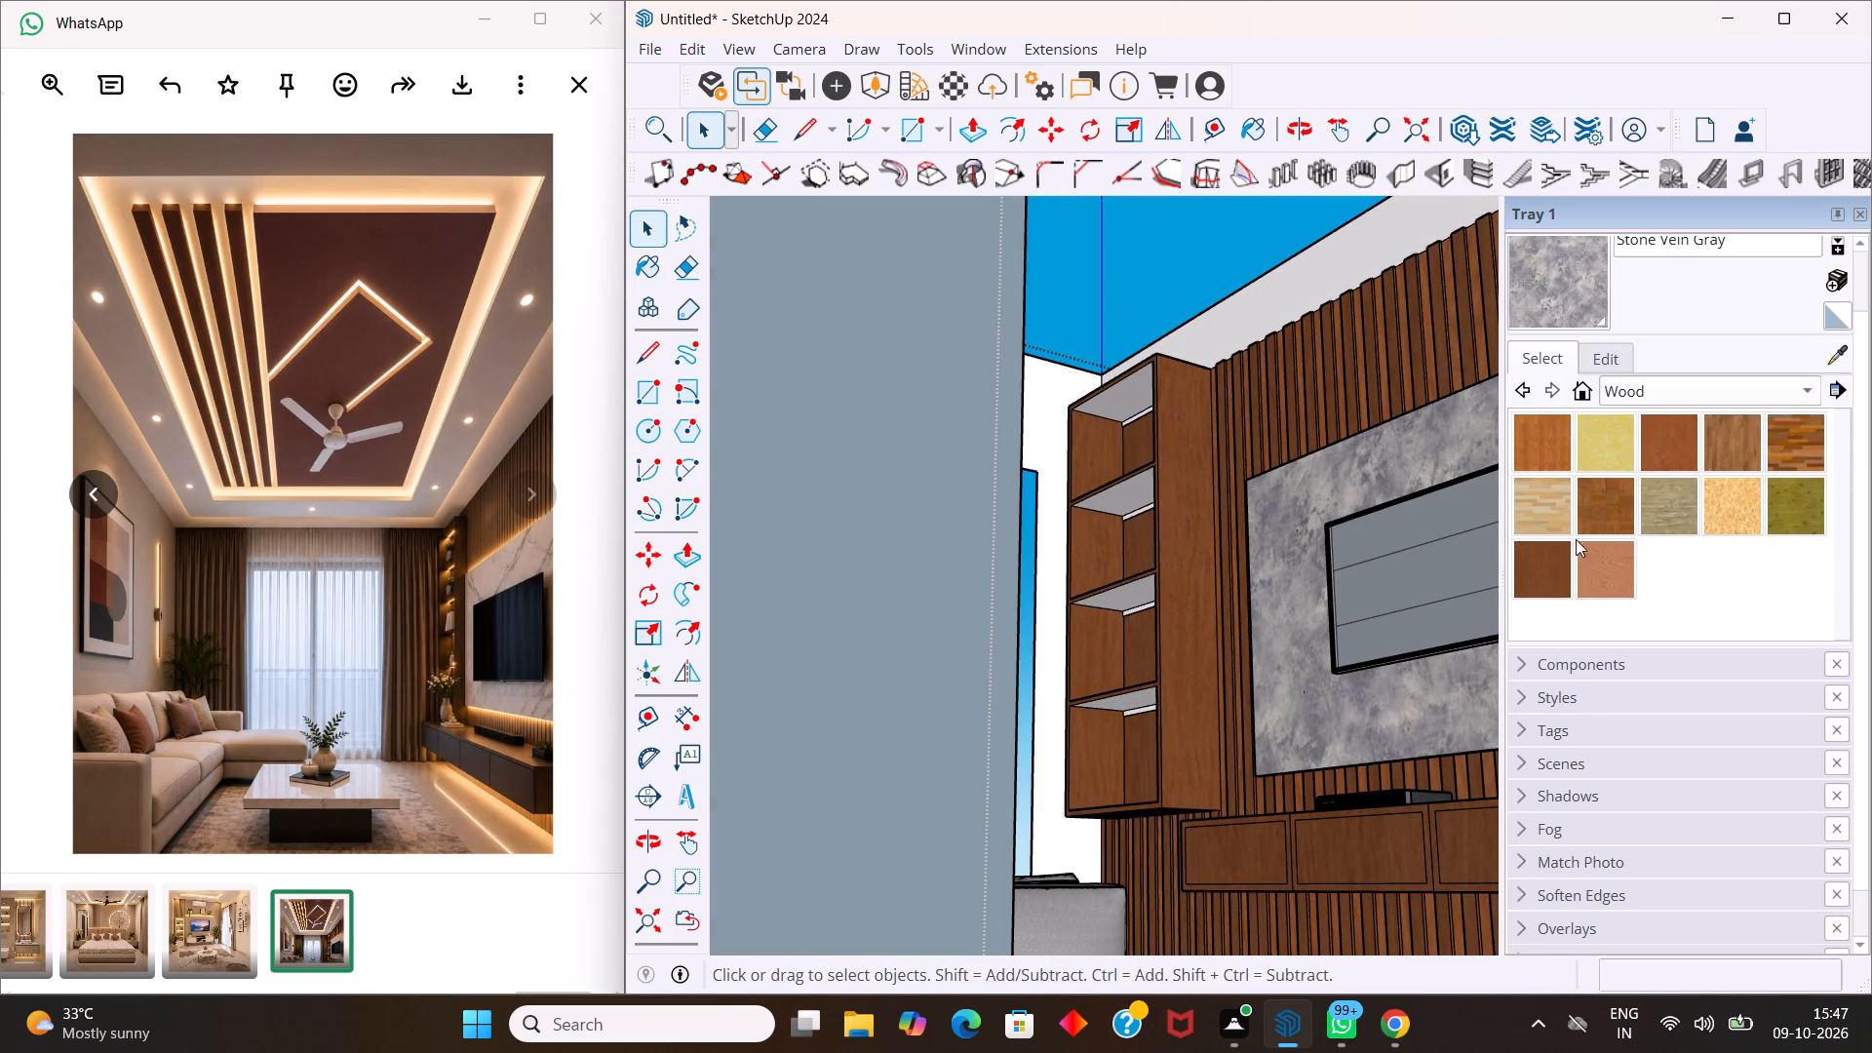
left_click(1555, 575)
scroll(1246, 451, "up", 1)
left_click(1110, 394)
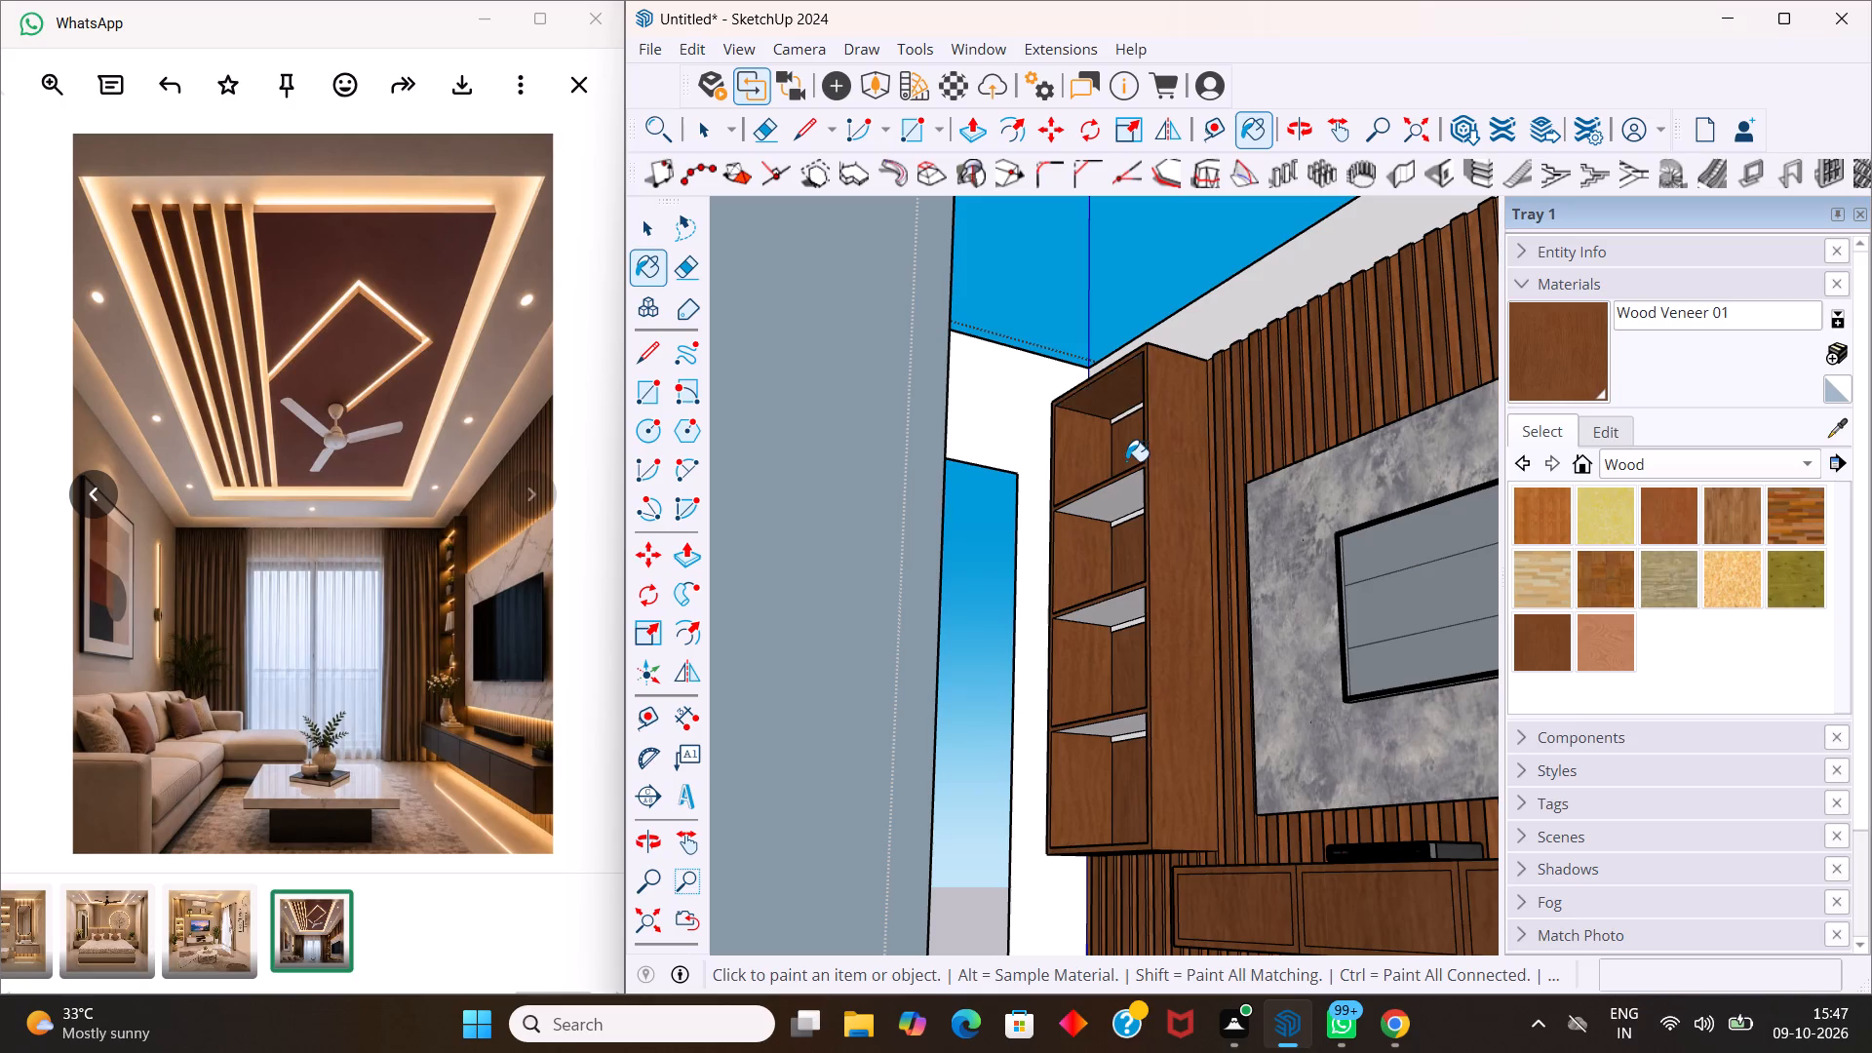
left_click(1113, 498)
left_click(1113, 611)
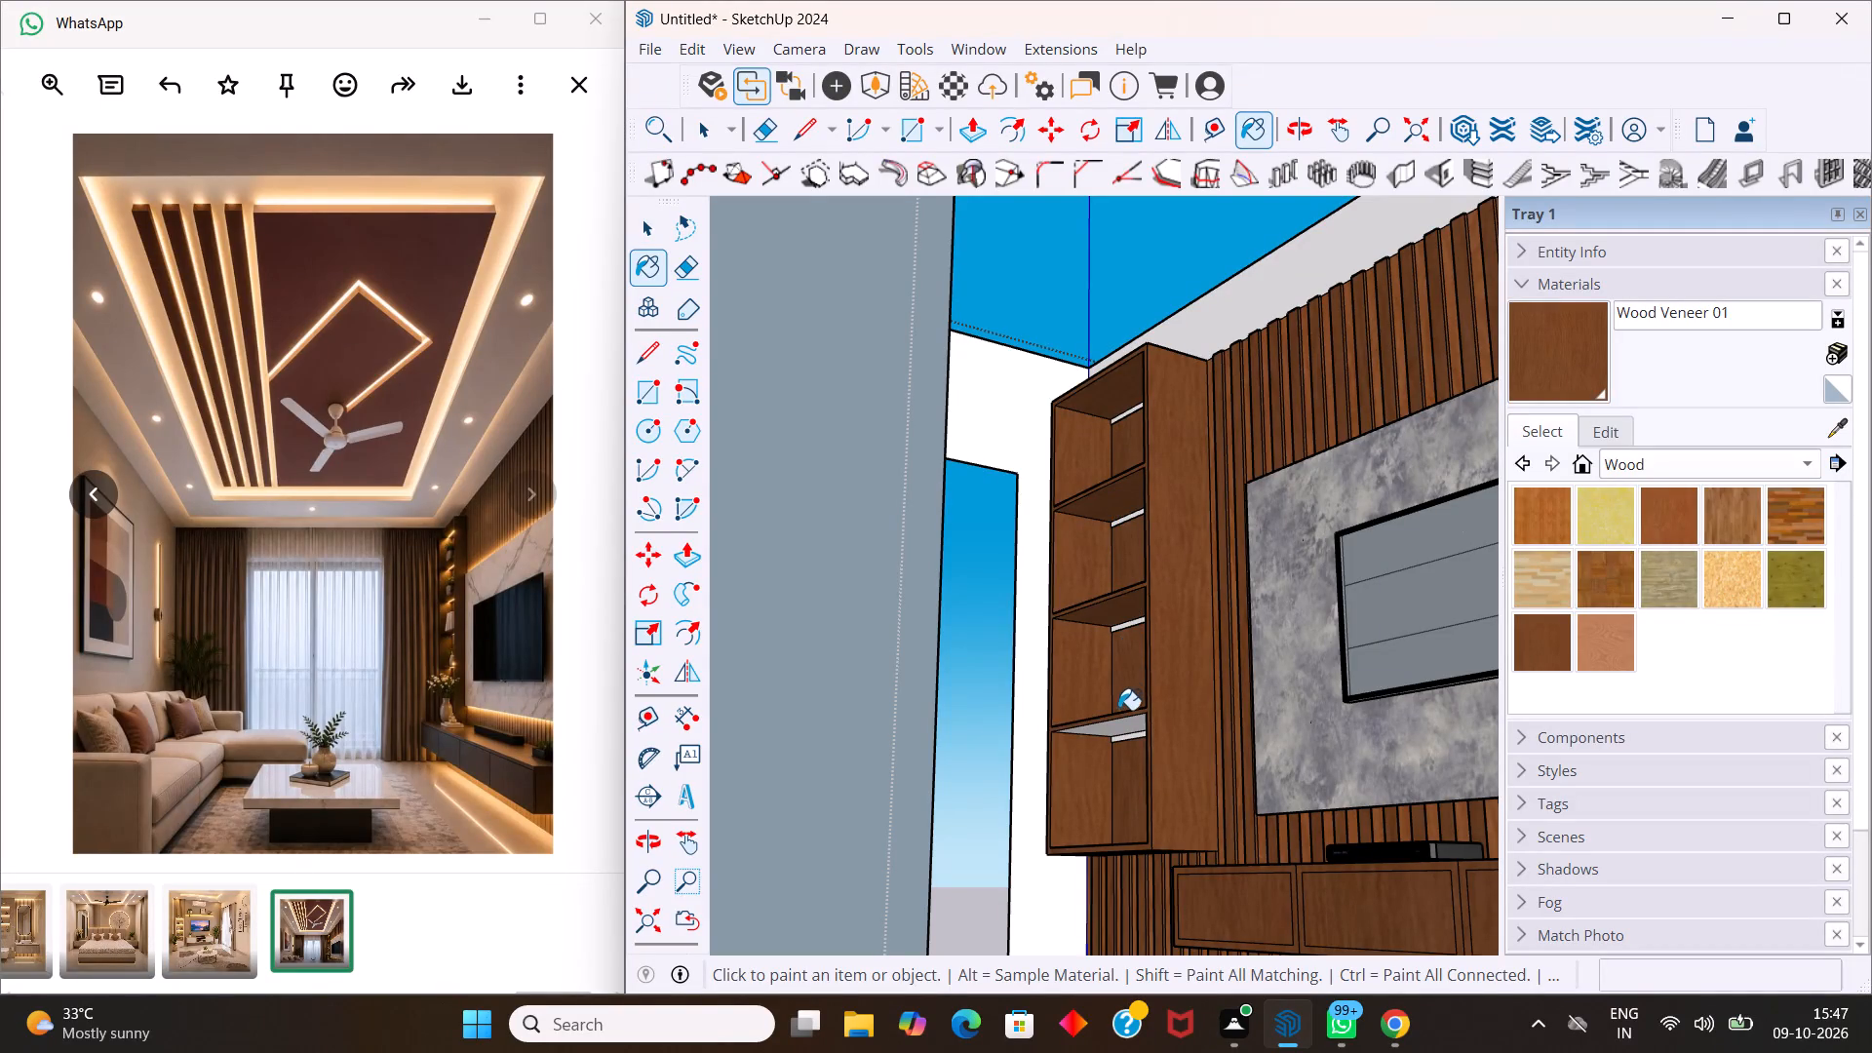
left_click(1115, 727)
key("Escape")
key("space")
Examine the open shelf unit beside the TV wall from several angles, checking its compartments and painted surfaces.
scroll(1342, 593, "down", 4)
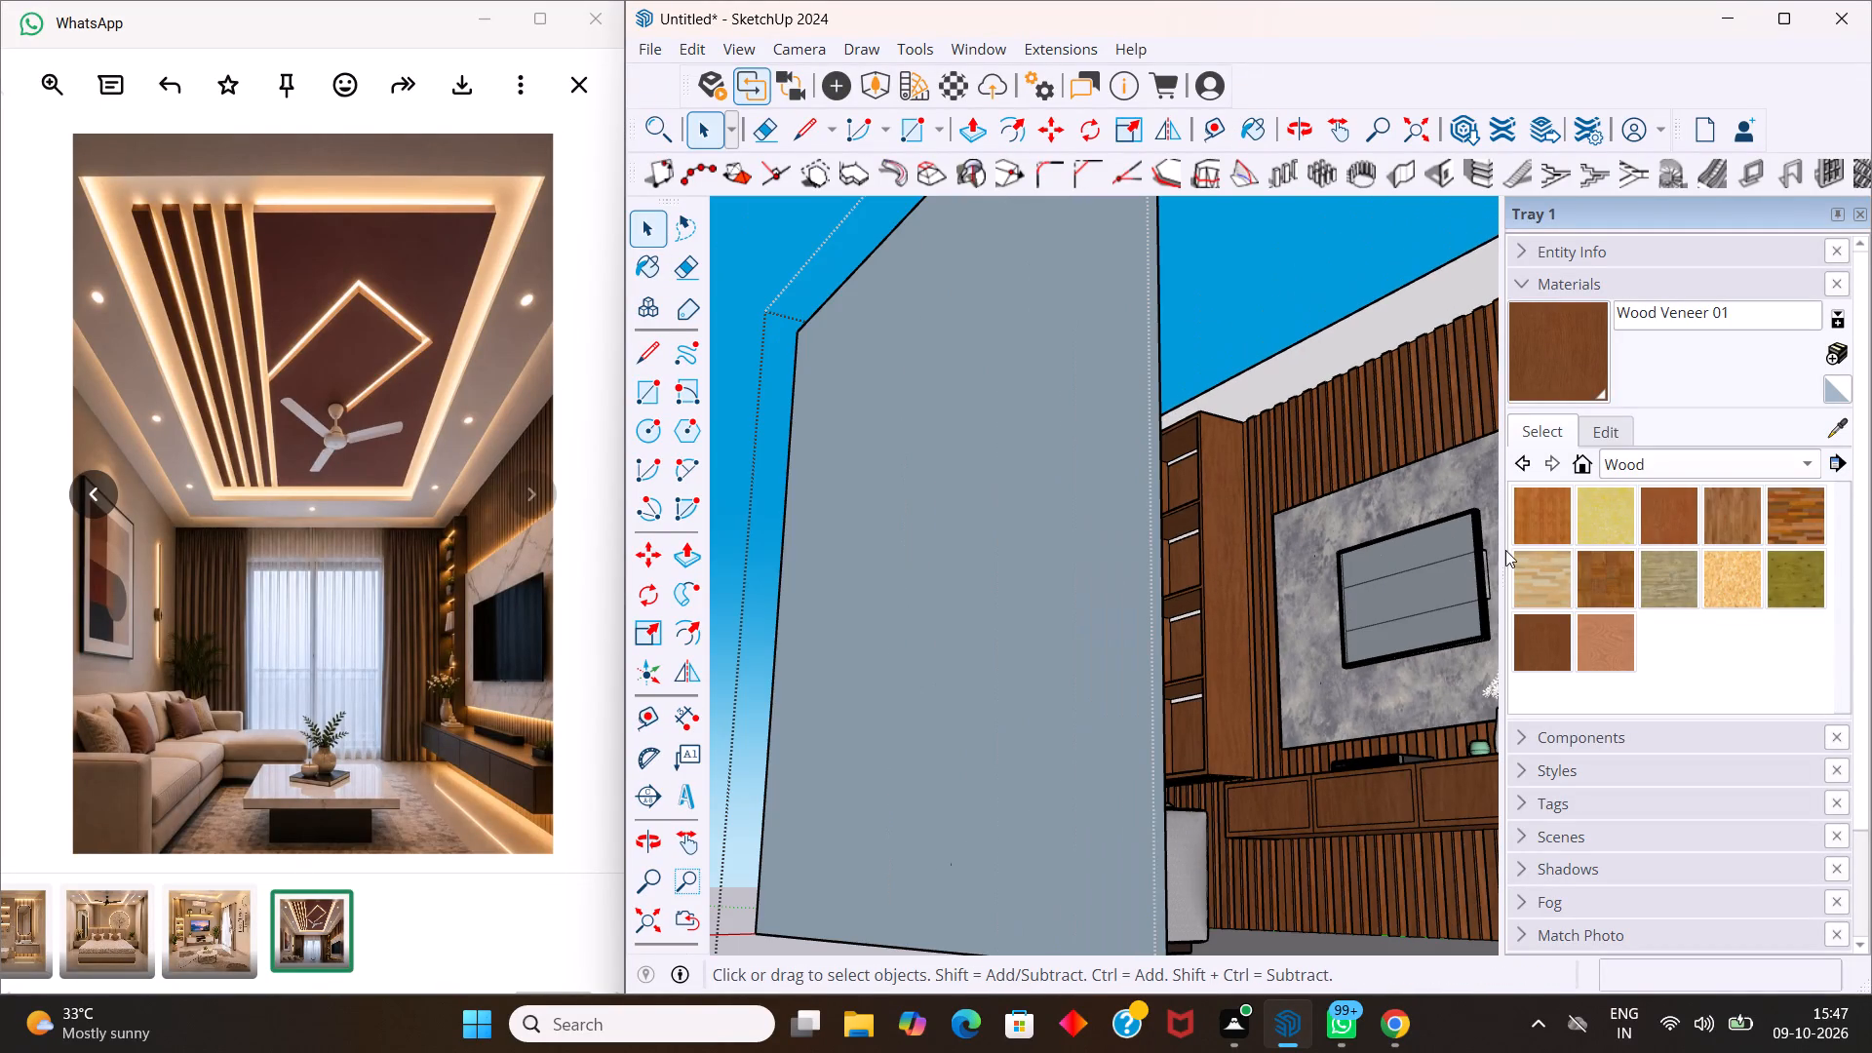
middle_click_drag(1365, 562, 1118, 635)
scroll(1119, 637, "up", 3)
middle_click_drag(1079, 626, 1240, 717)
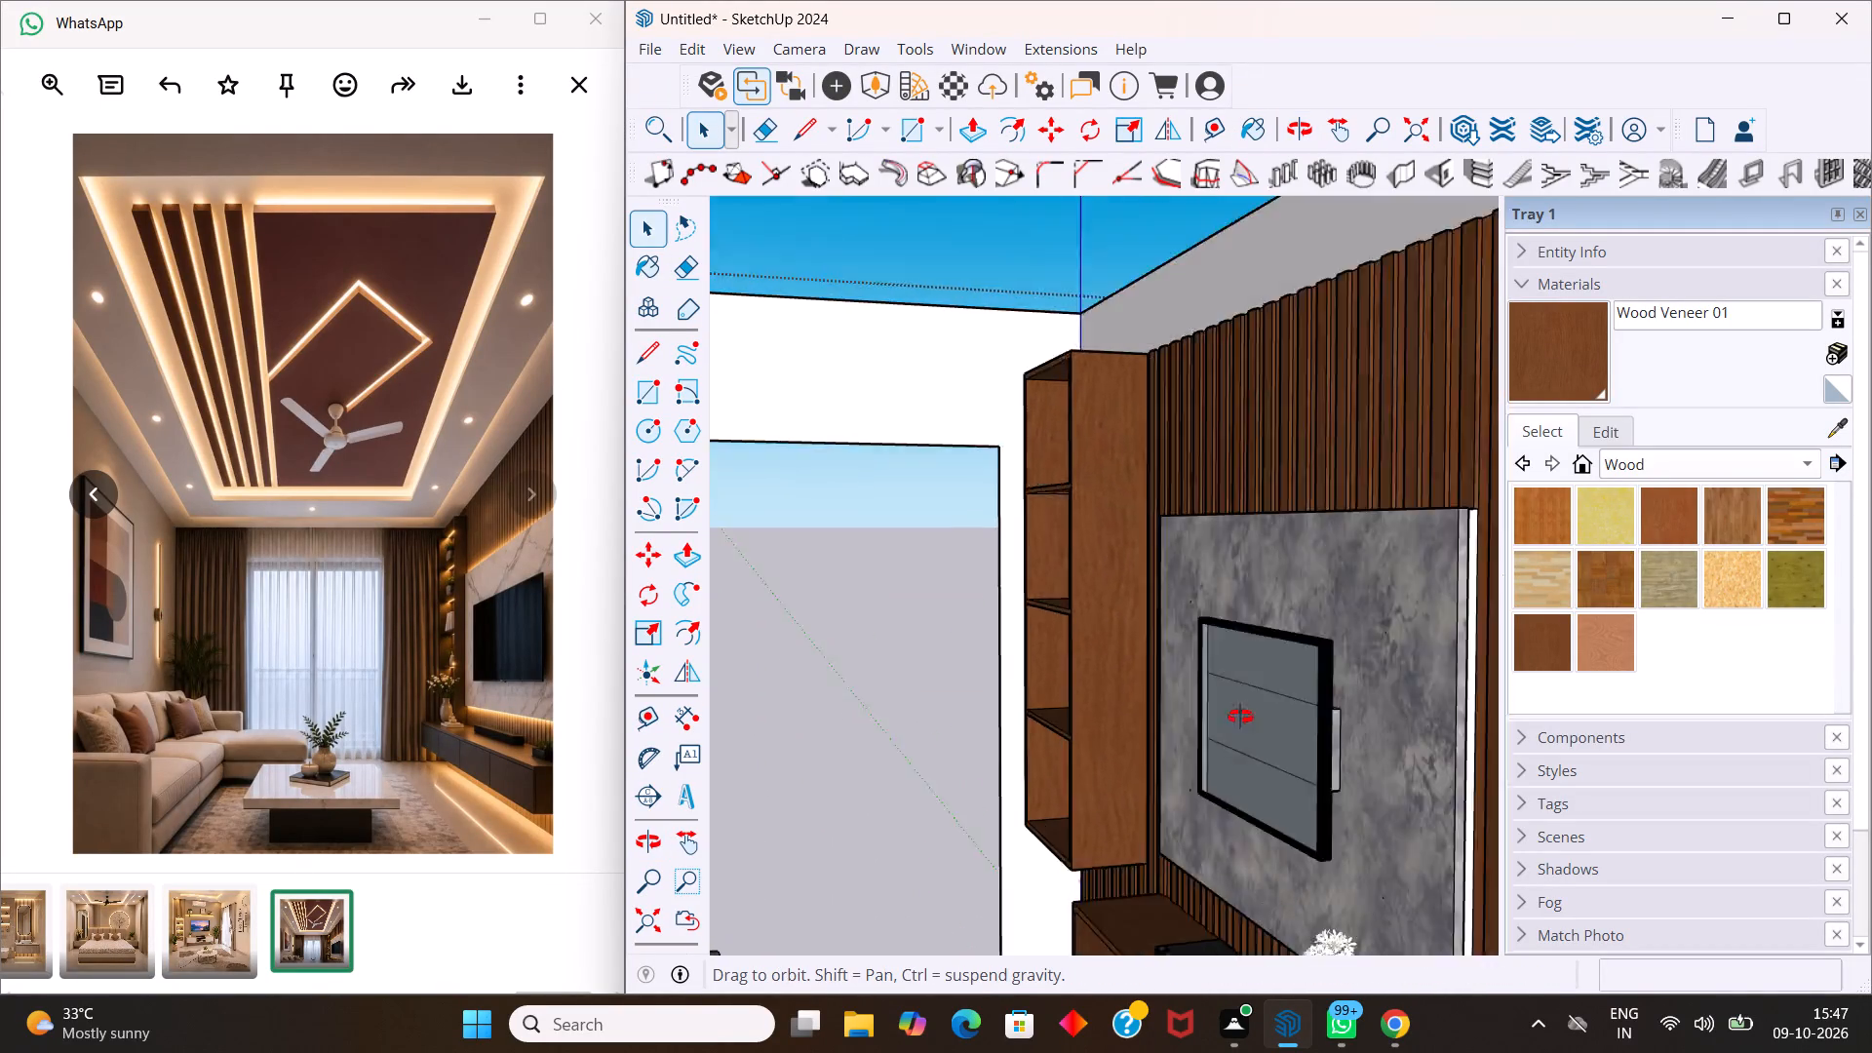
middle_click_drag(1240, 717, 1397, 678)
middle_click_drag(1337, 612, 1234, 668)
scroll(993, 618, "up", 4)
middle_click_drag(981, 605, 1173, 617)
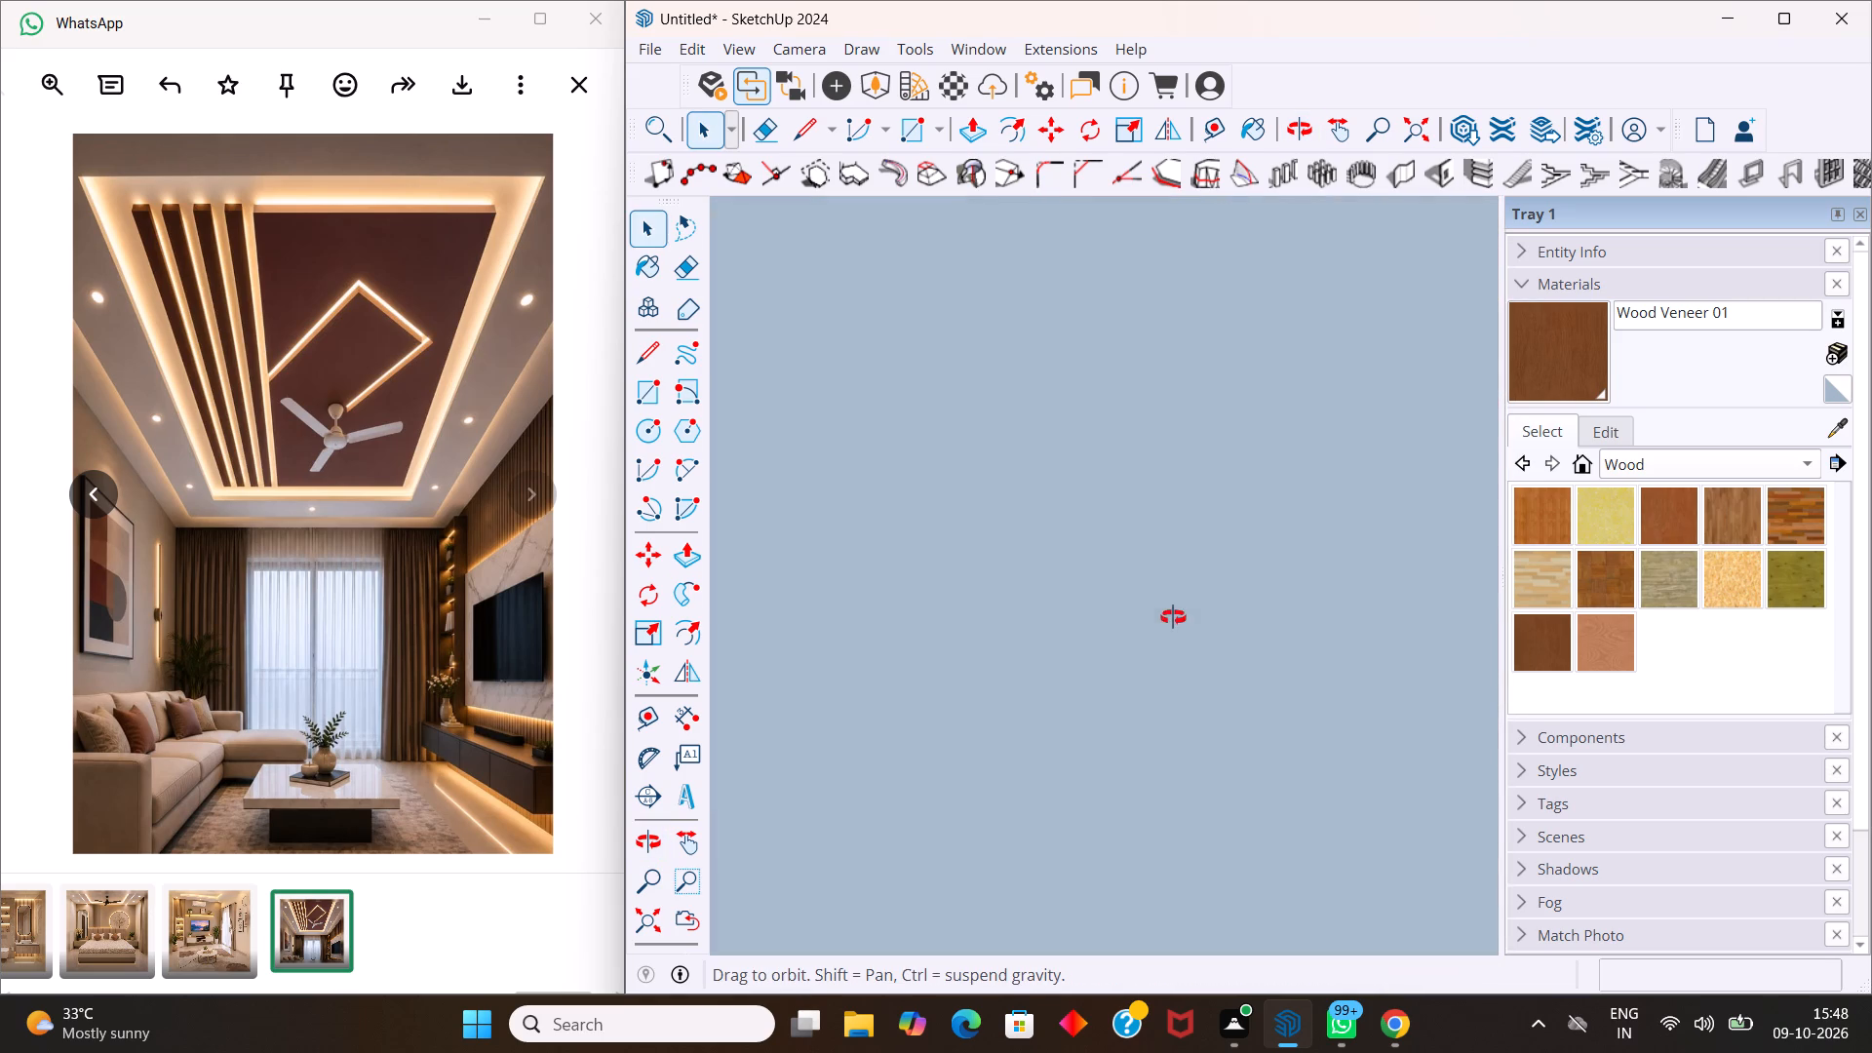
middle_click_drag(1173, 617, 1041, 613)
scroll(981, 603, "up", 2)
middle_click_drag(981, 602, 1041, 605)
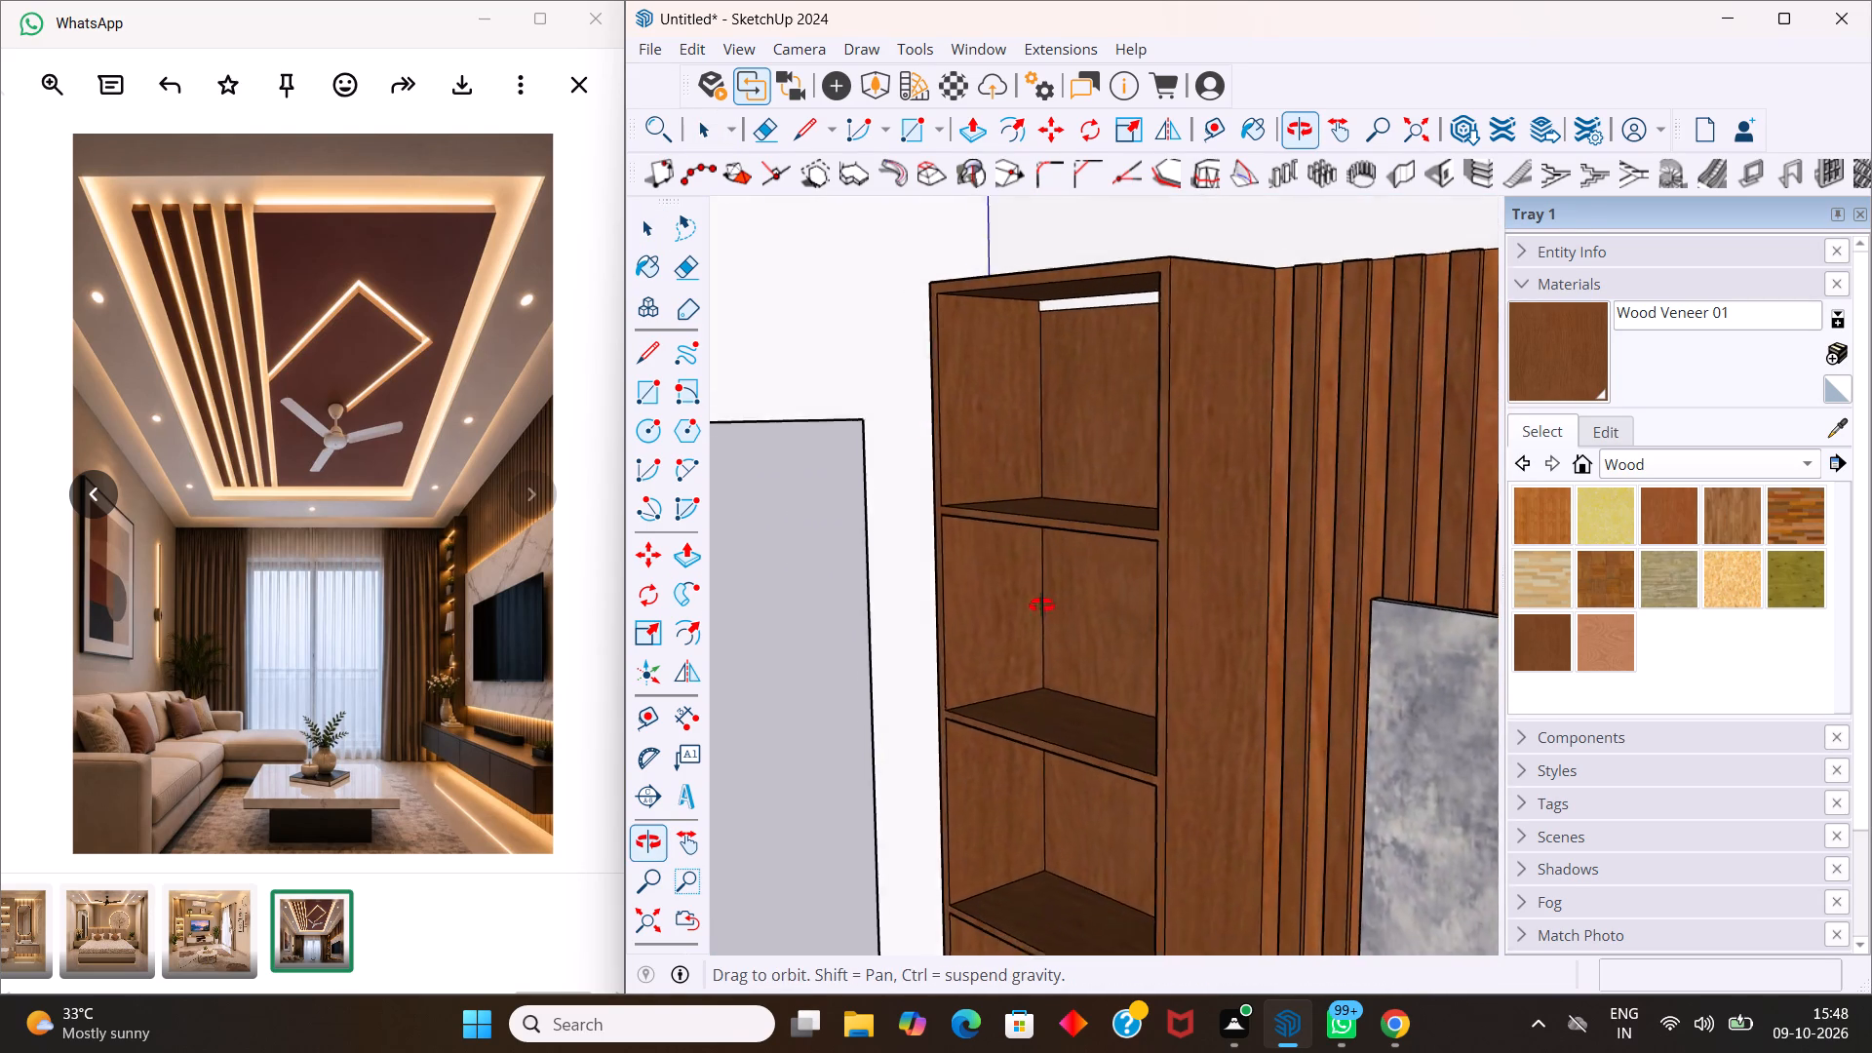
middle_click_drag(1041, 605, 1062, 550)
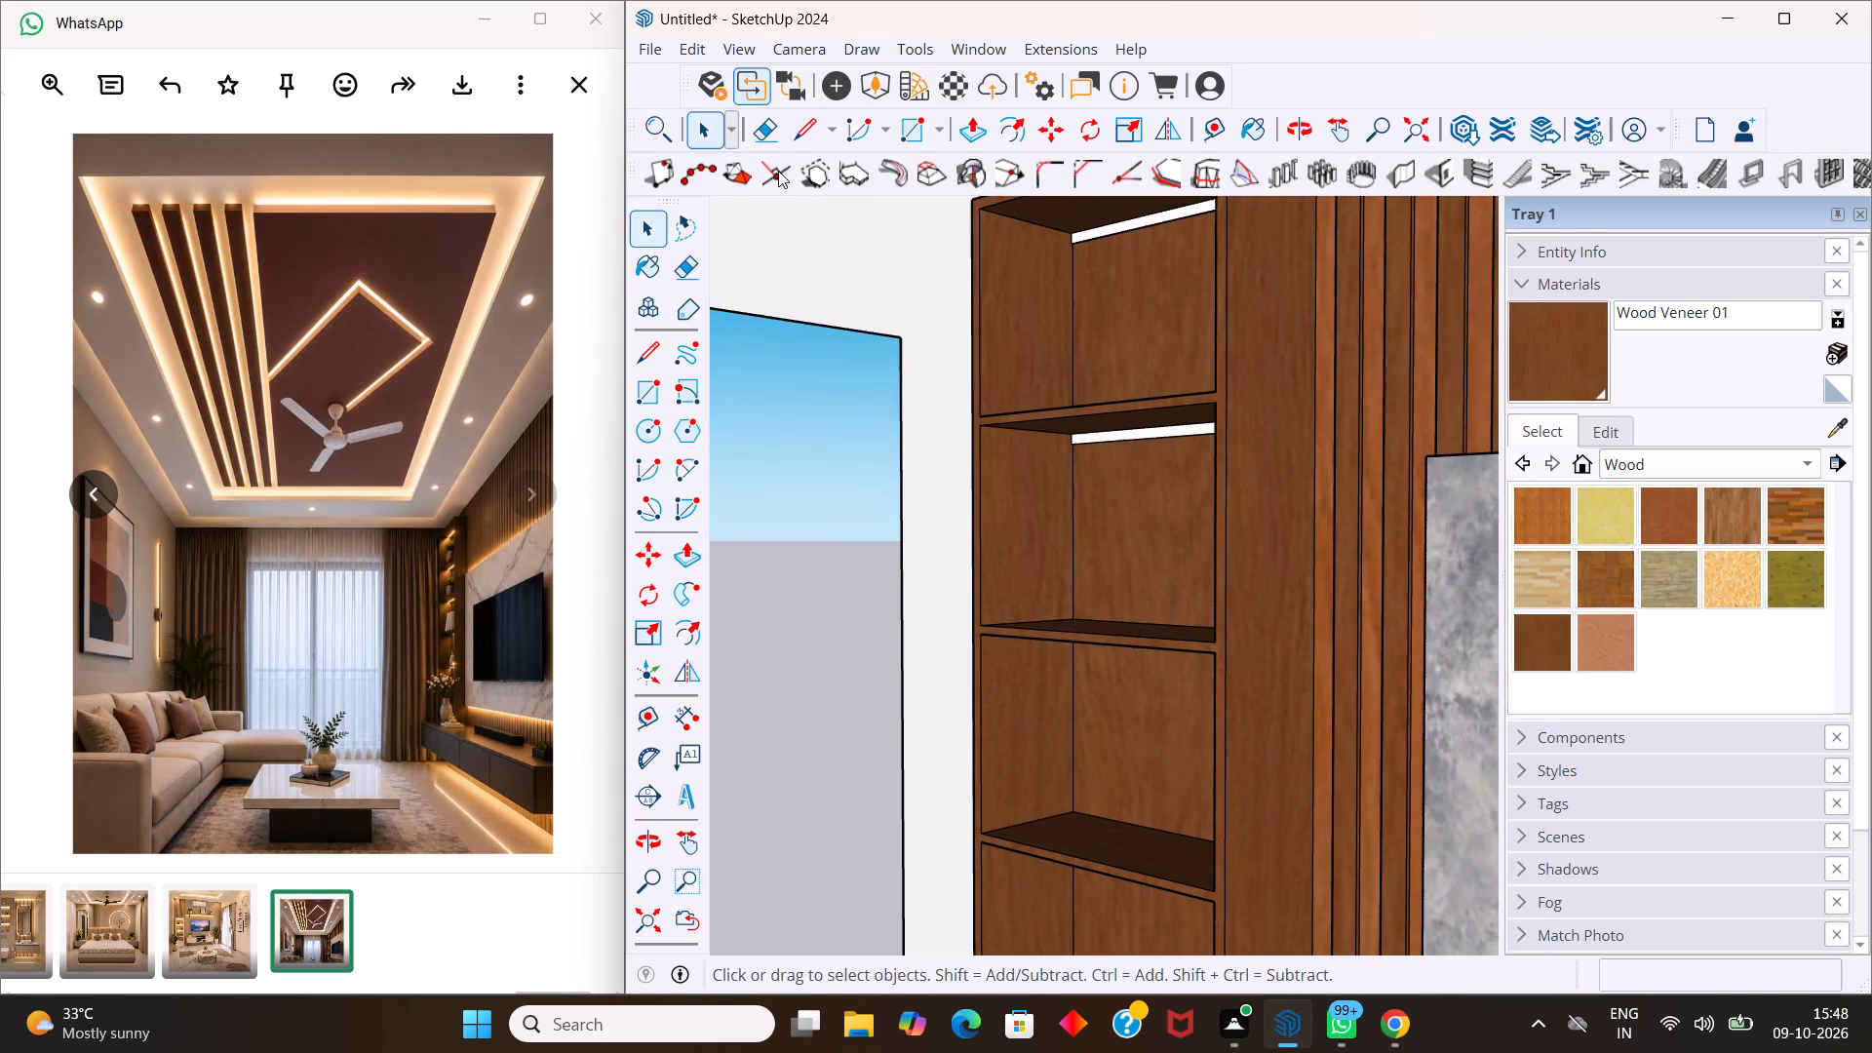
Import the Book (1) model from Downloads and place the book stack on a middle shelf of the open unit.
left_click(662, 50)
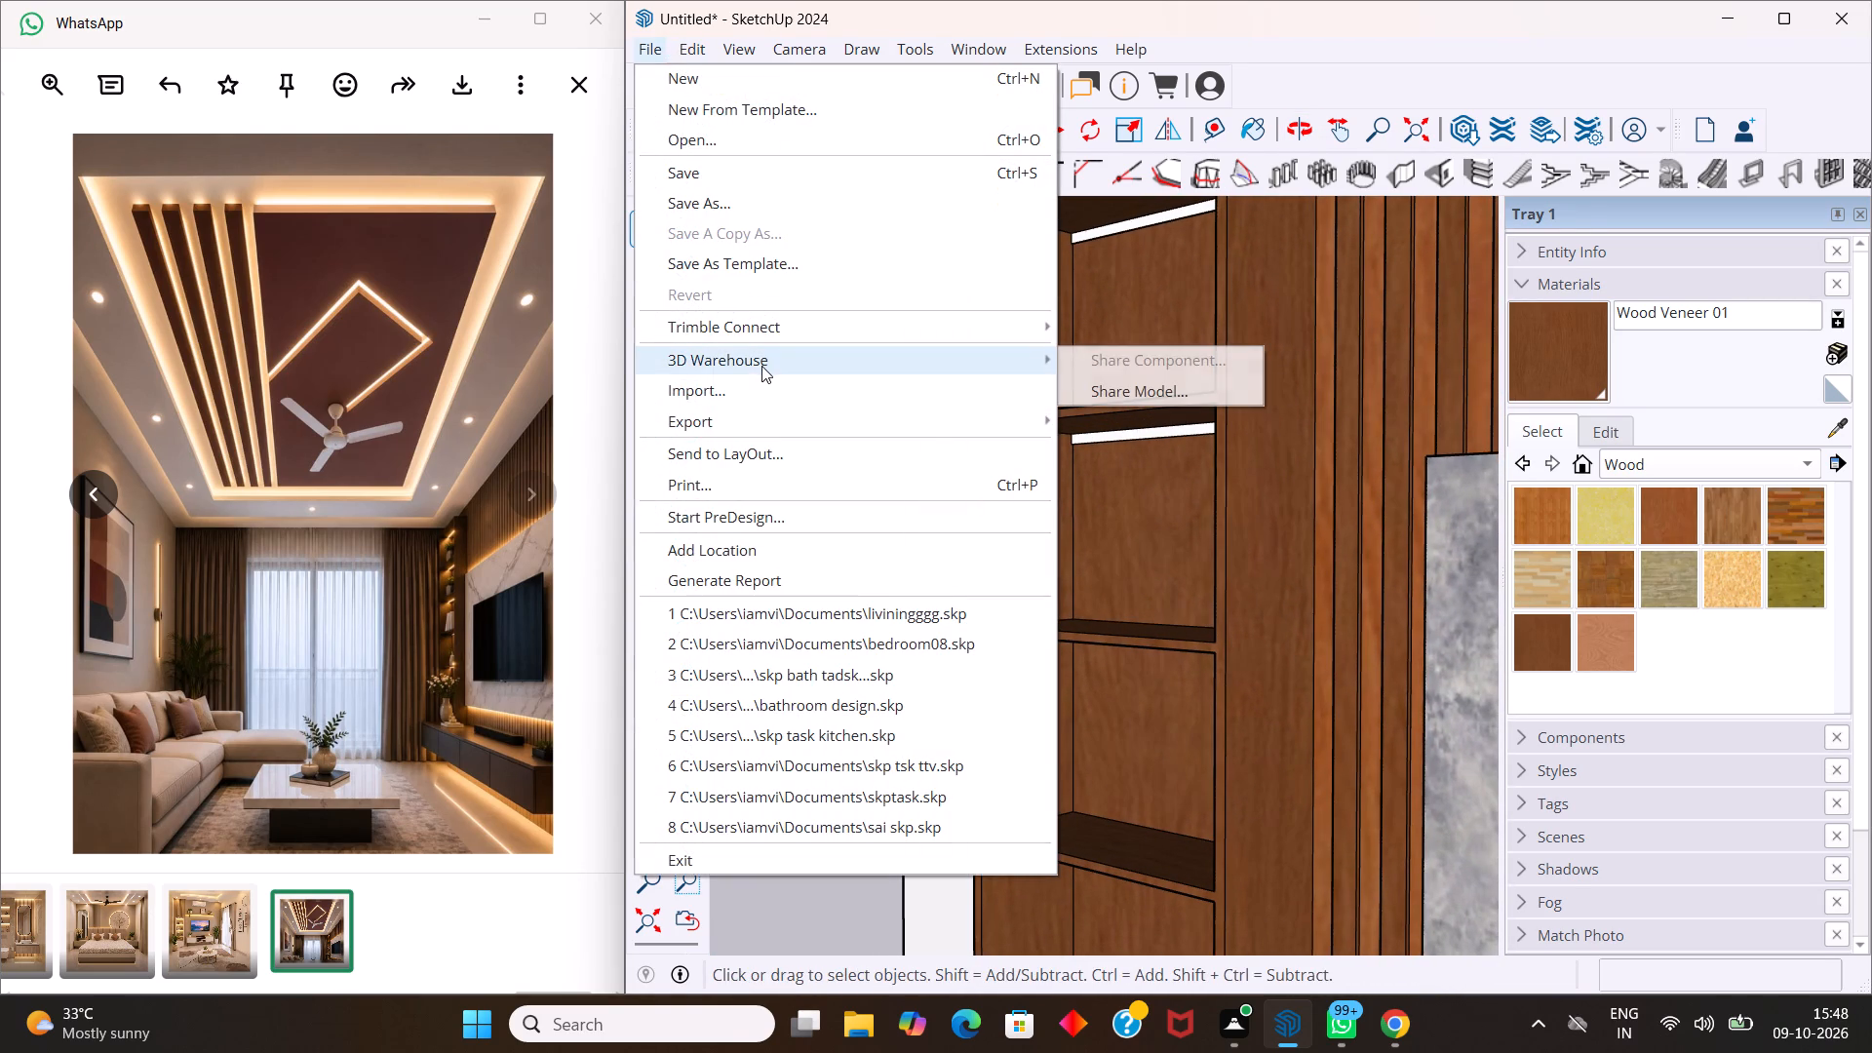
left_click(766, 391)
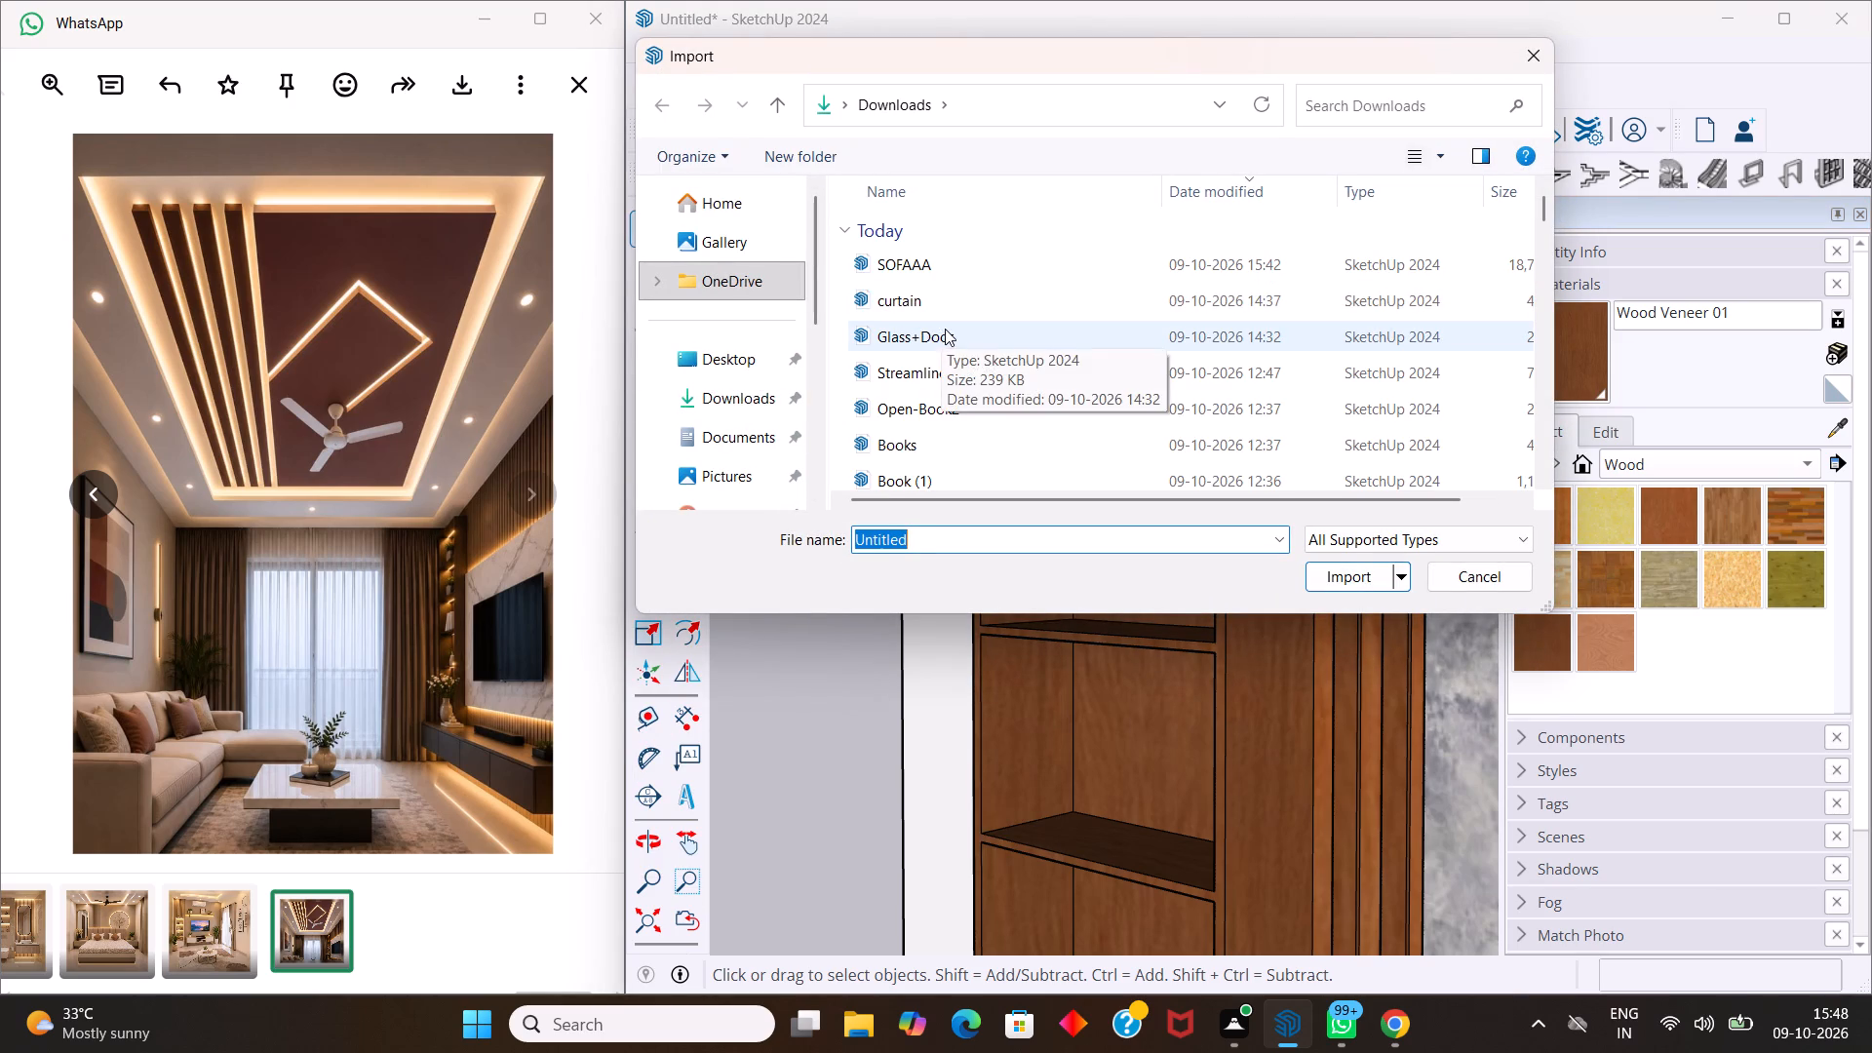
scroll(957, 393, "down", 2)
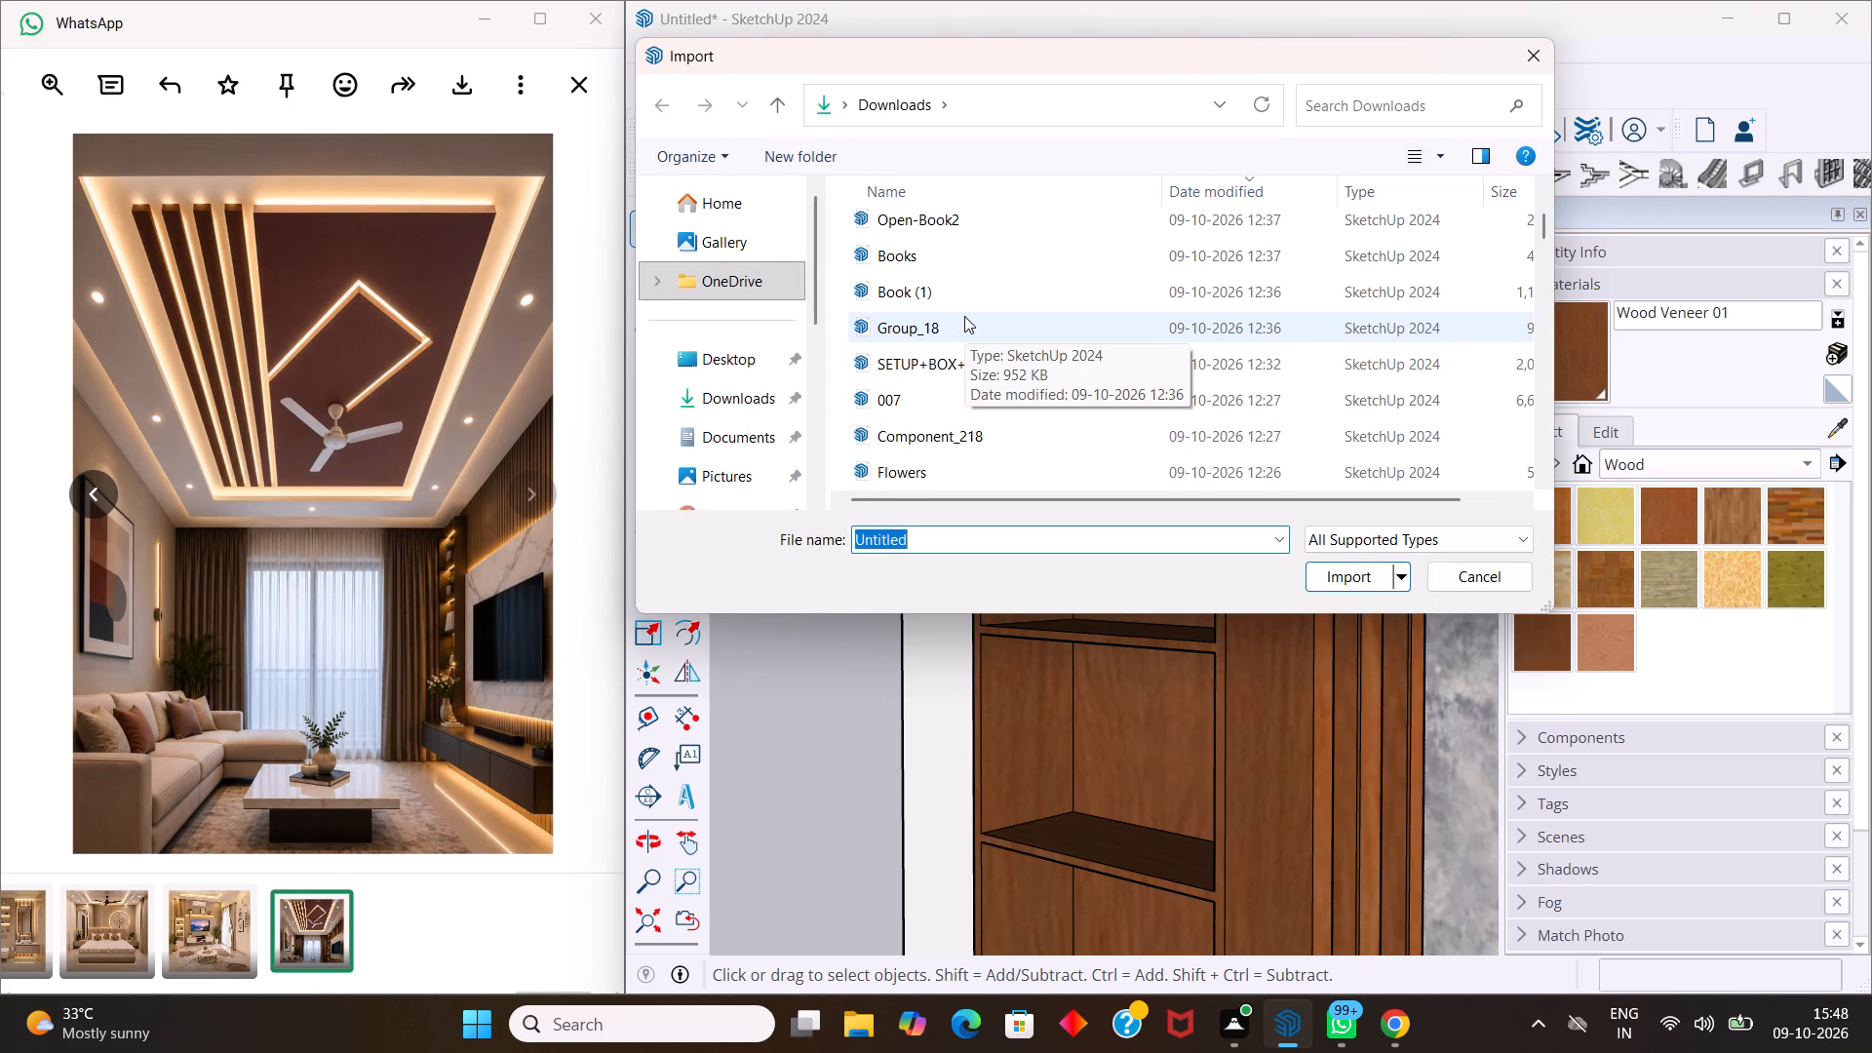
left_click(957, 290)
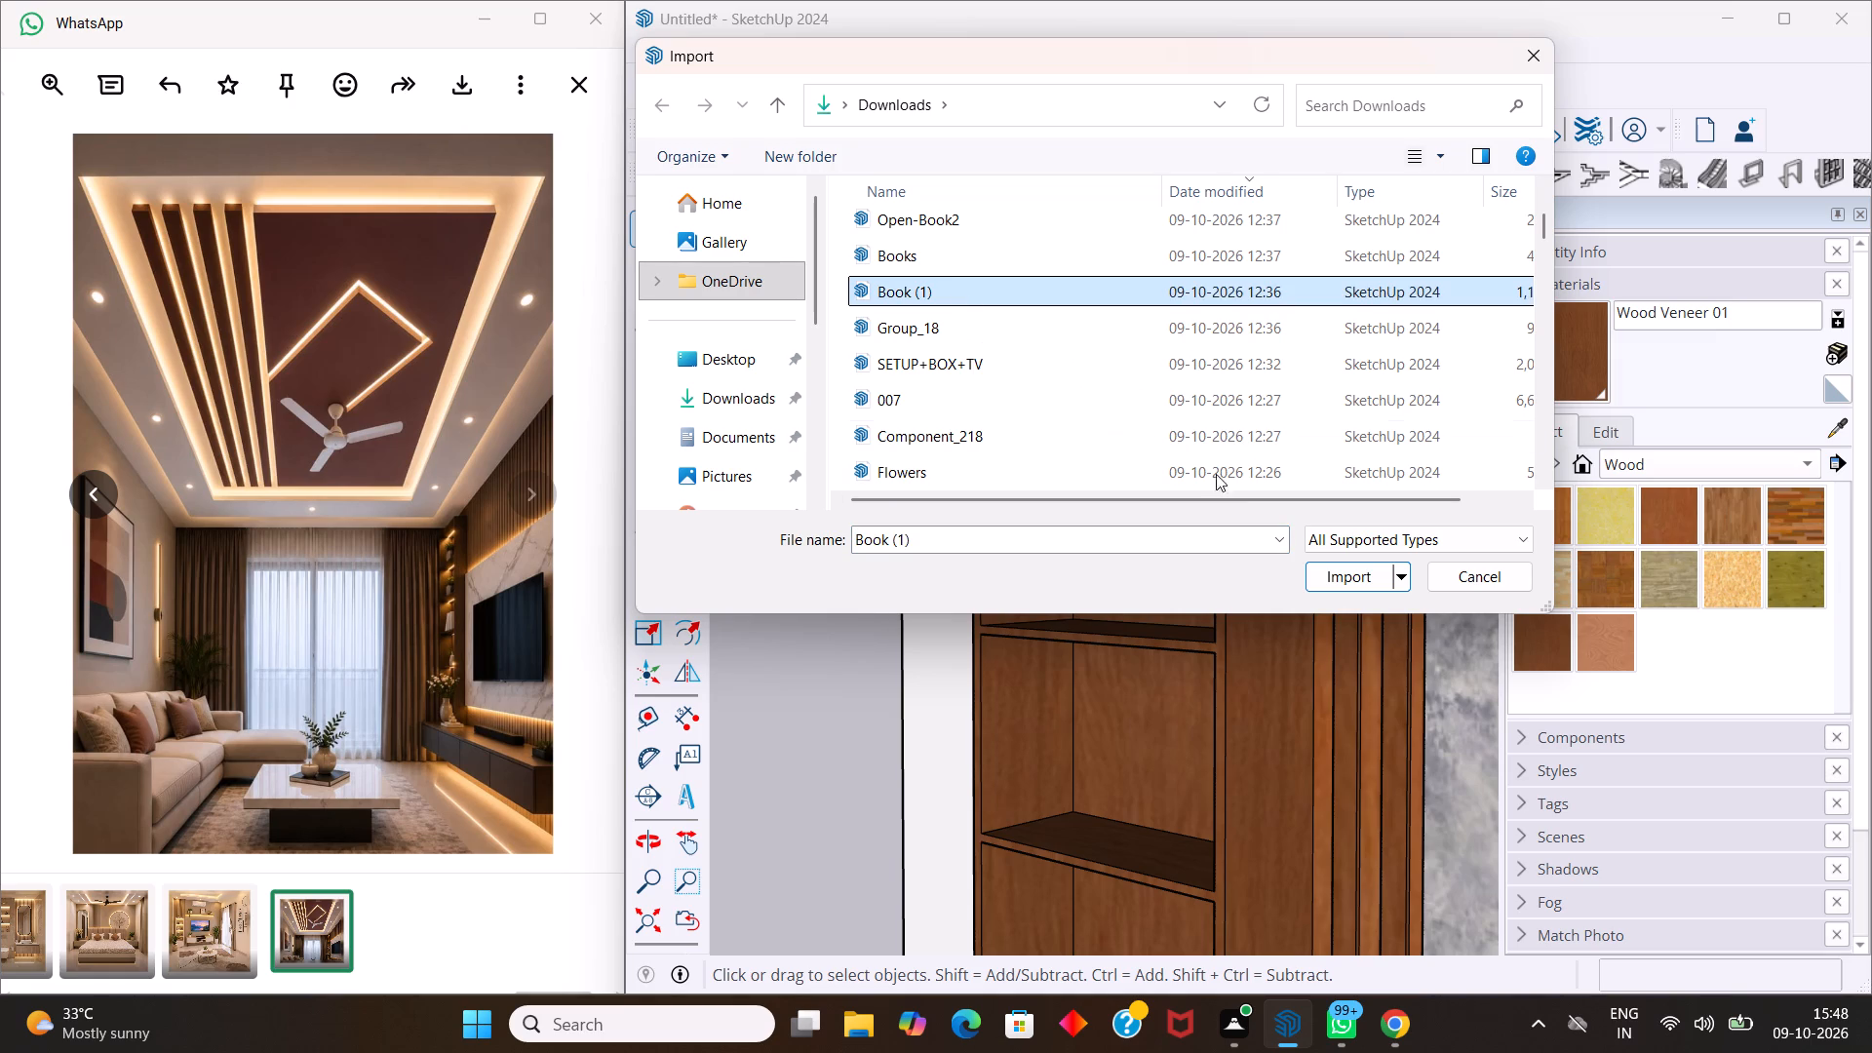
left_click(1351, 573)
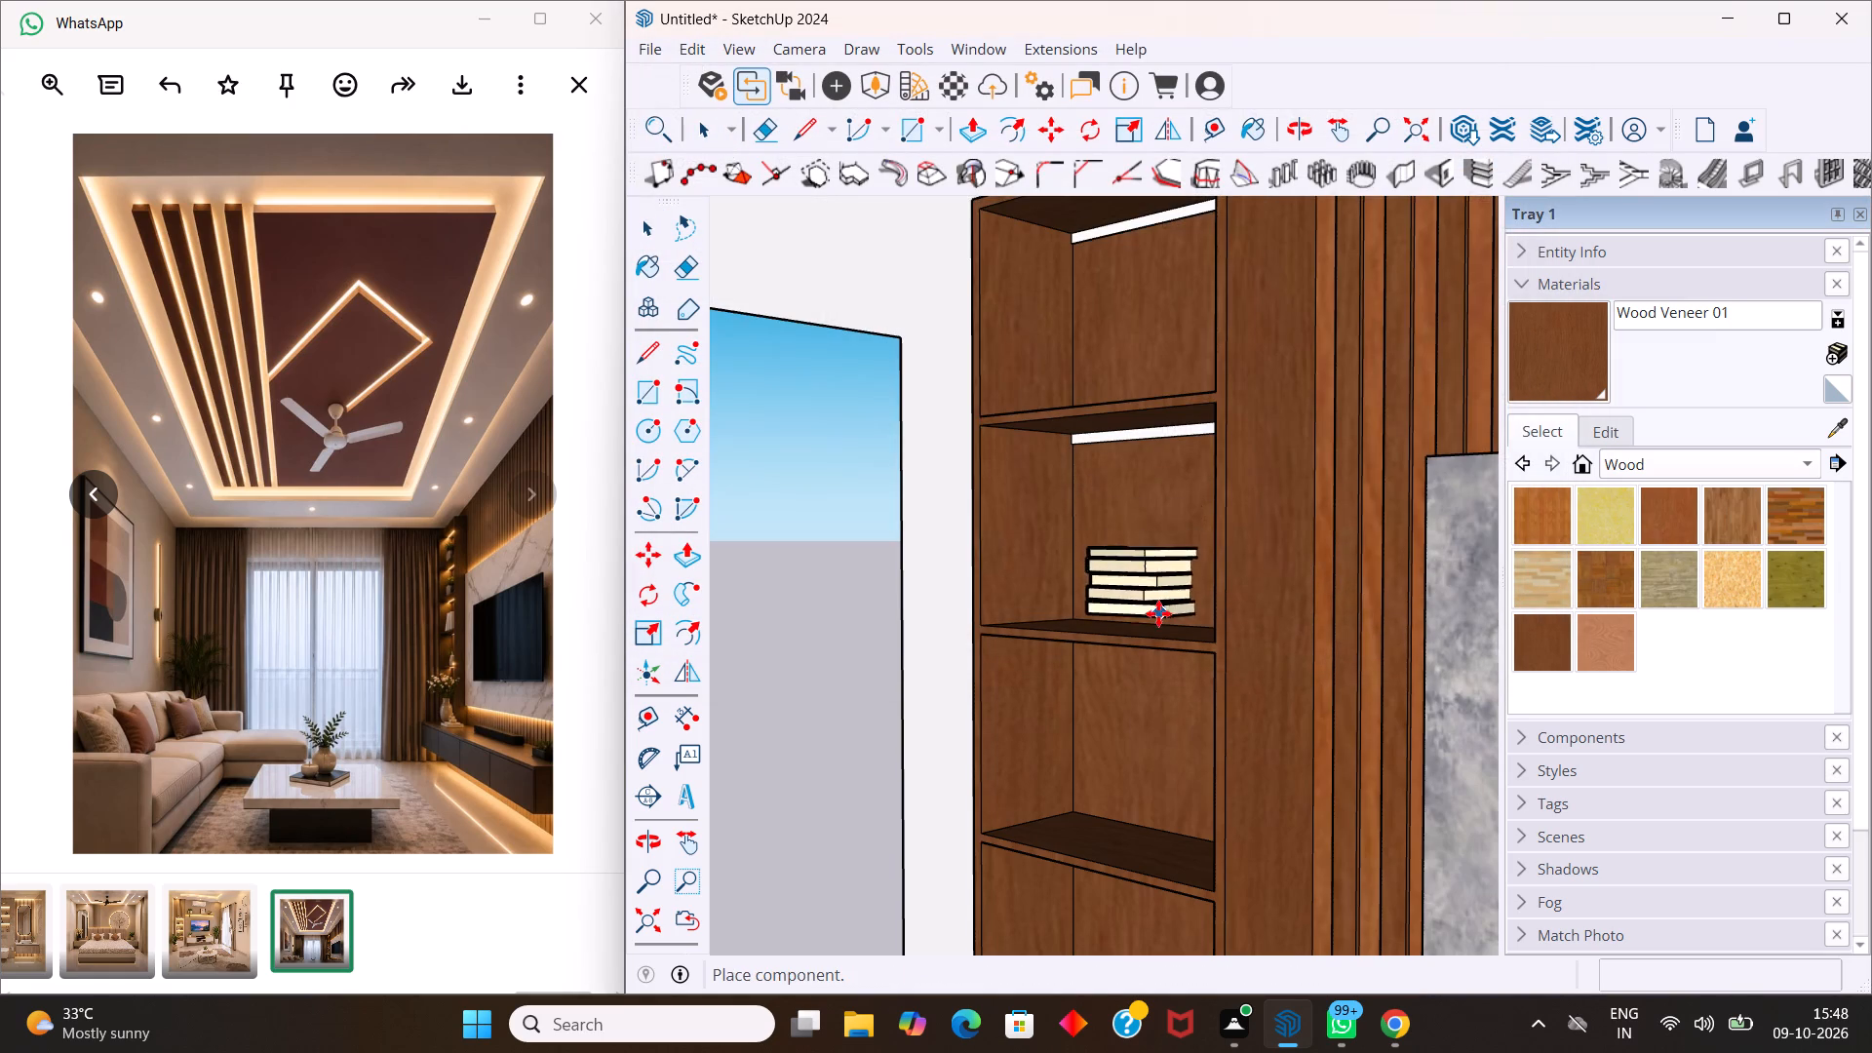
scroll(1151, 617, "up", 3)
middle_click_drag(1162, 636, 1269, 922)
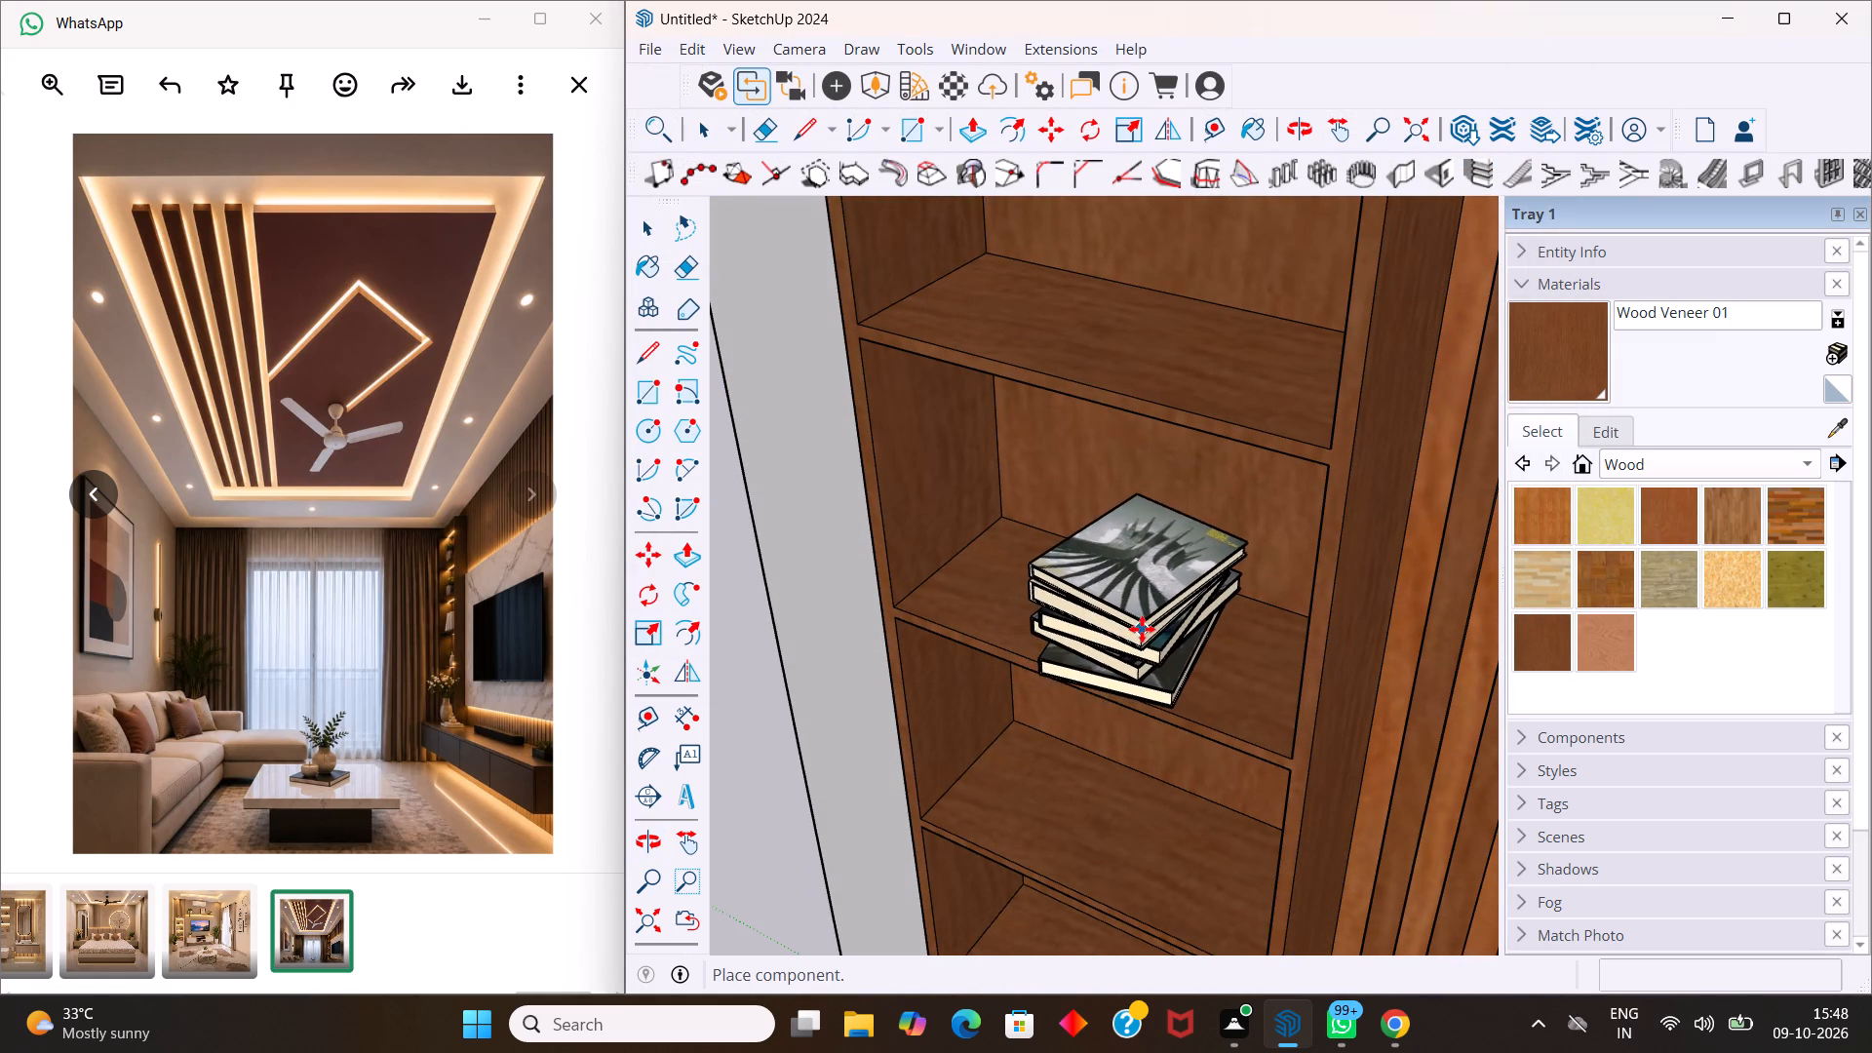
left_click(1149, 632)
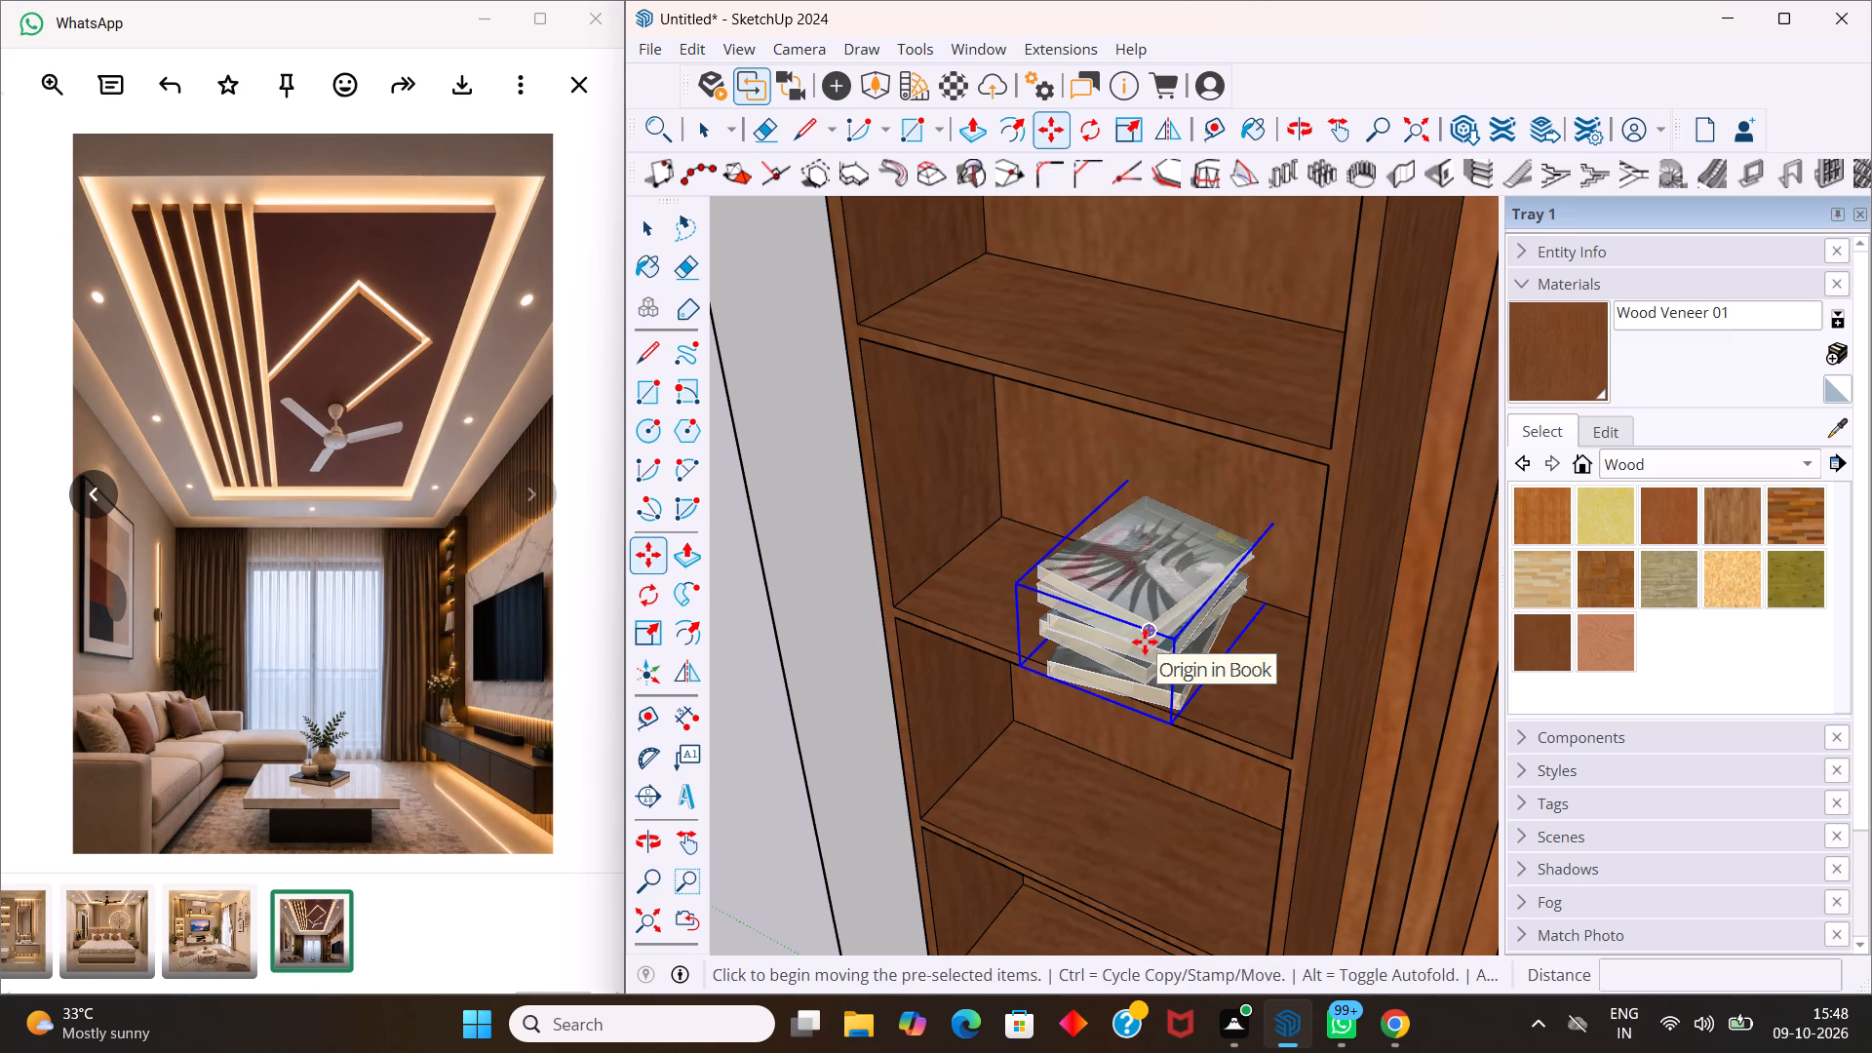
Rotate the book stack in the horizontal plane so that the book spines face the front of the shelf.
key("q")
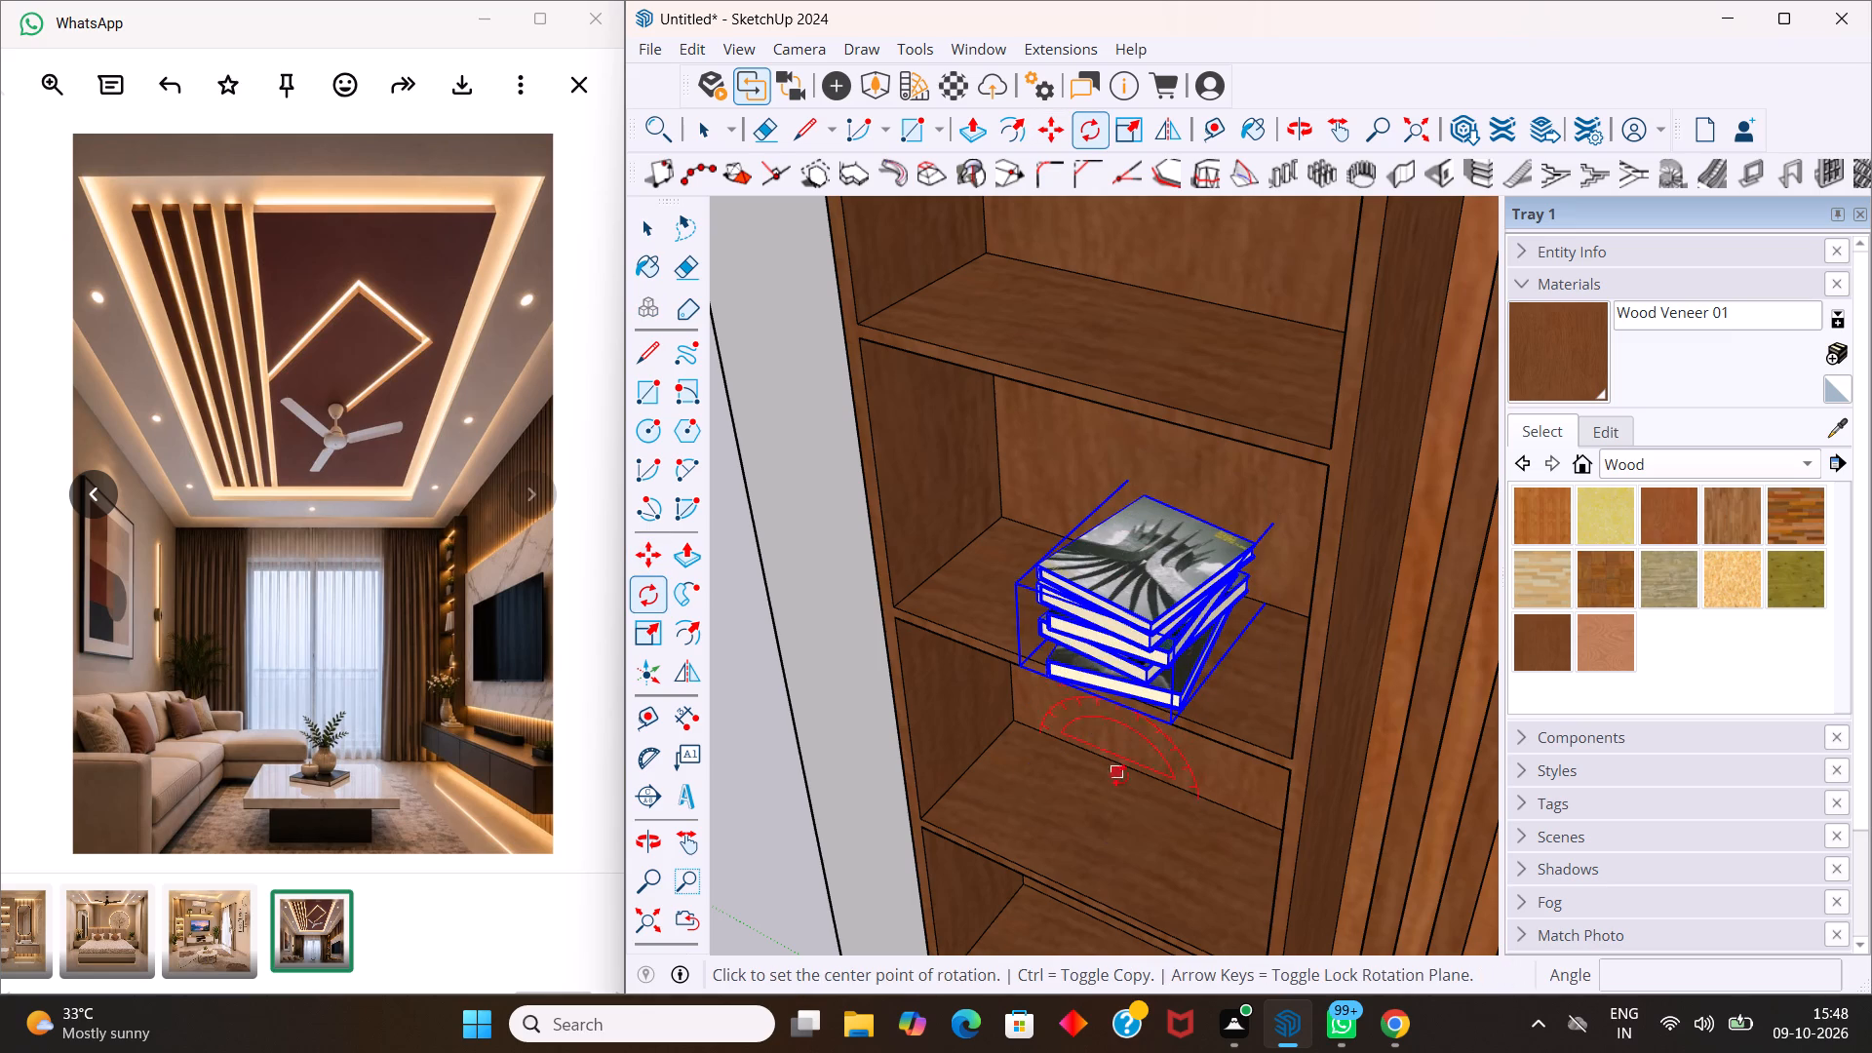
left_click(1118, 806)
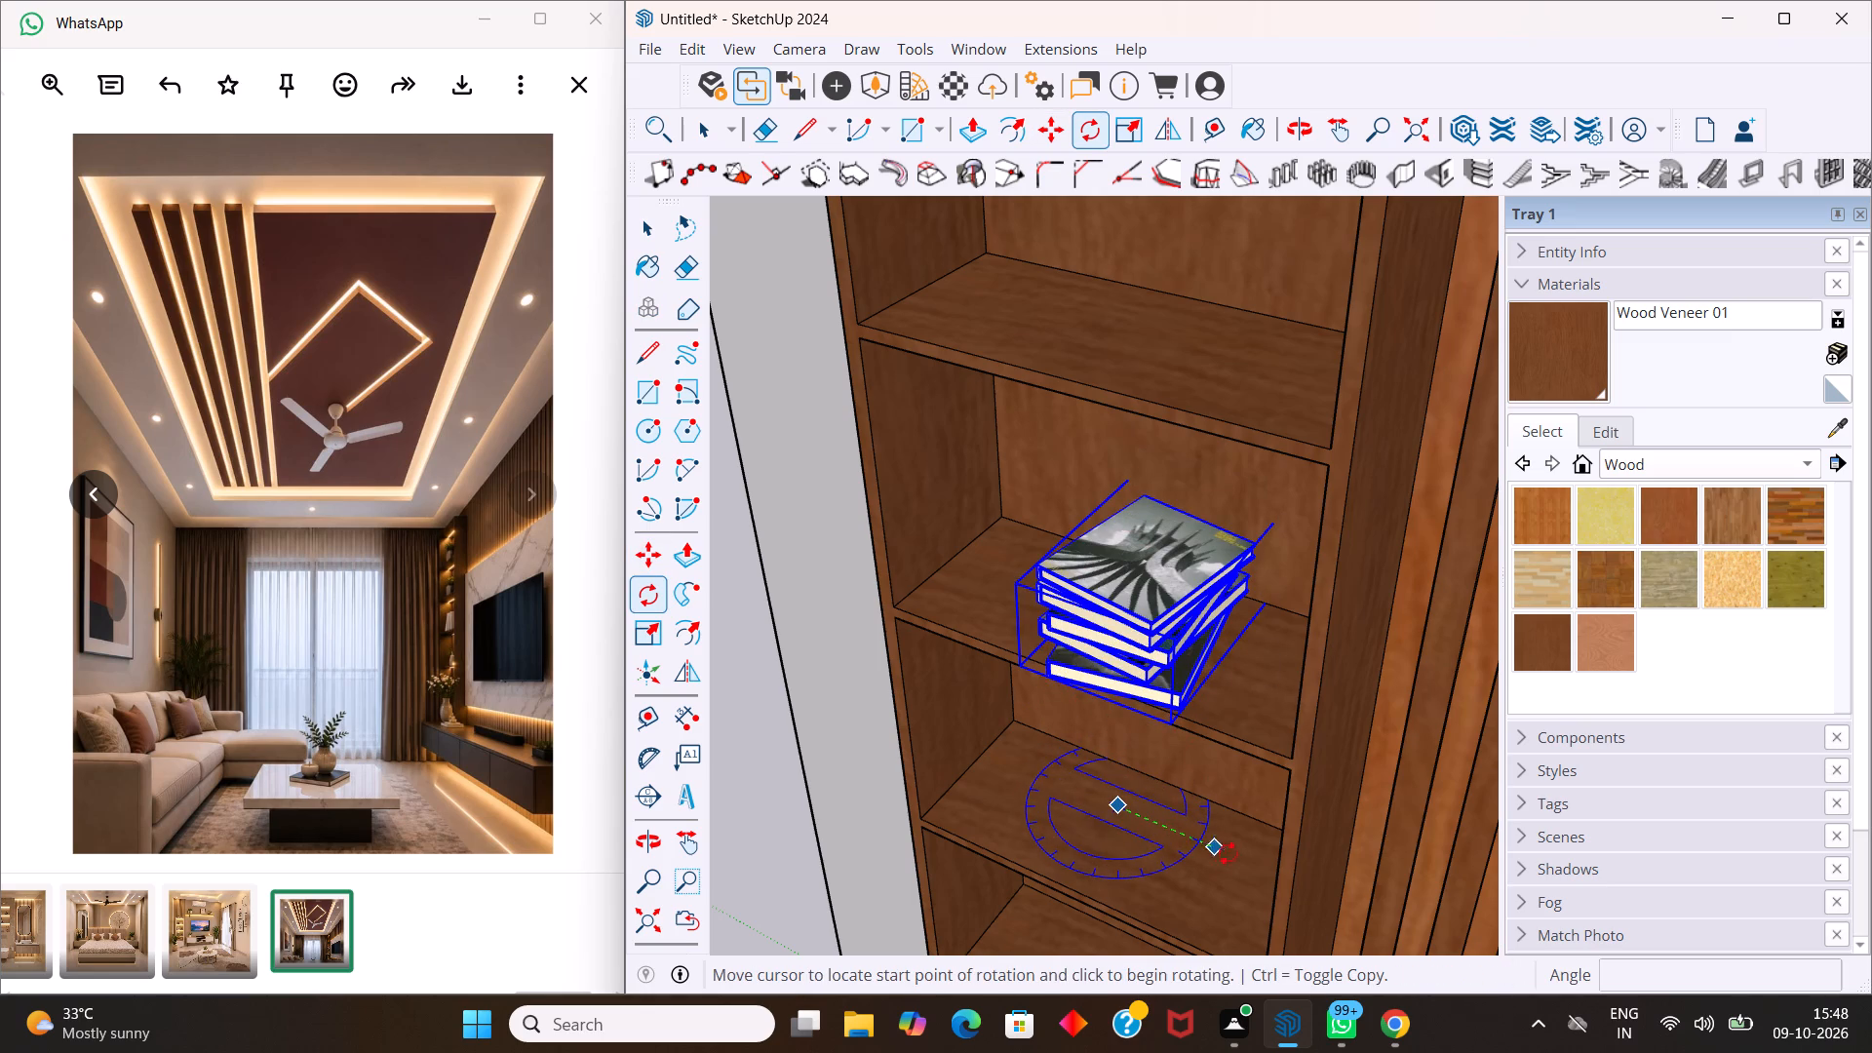
left_click(1045, 906)
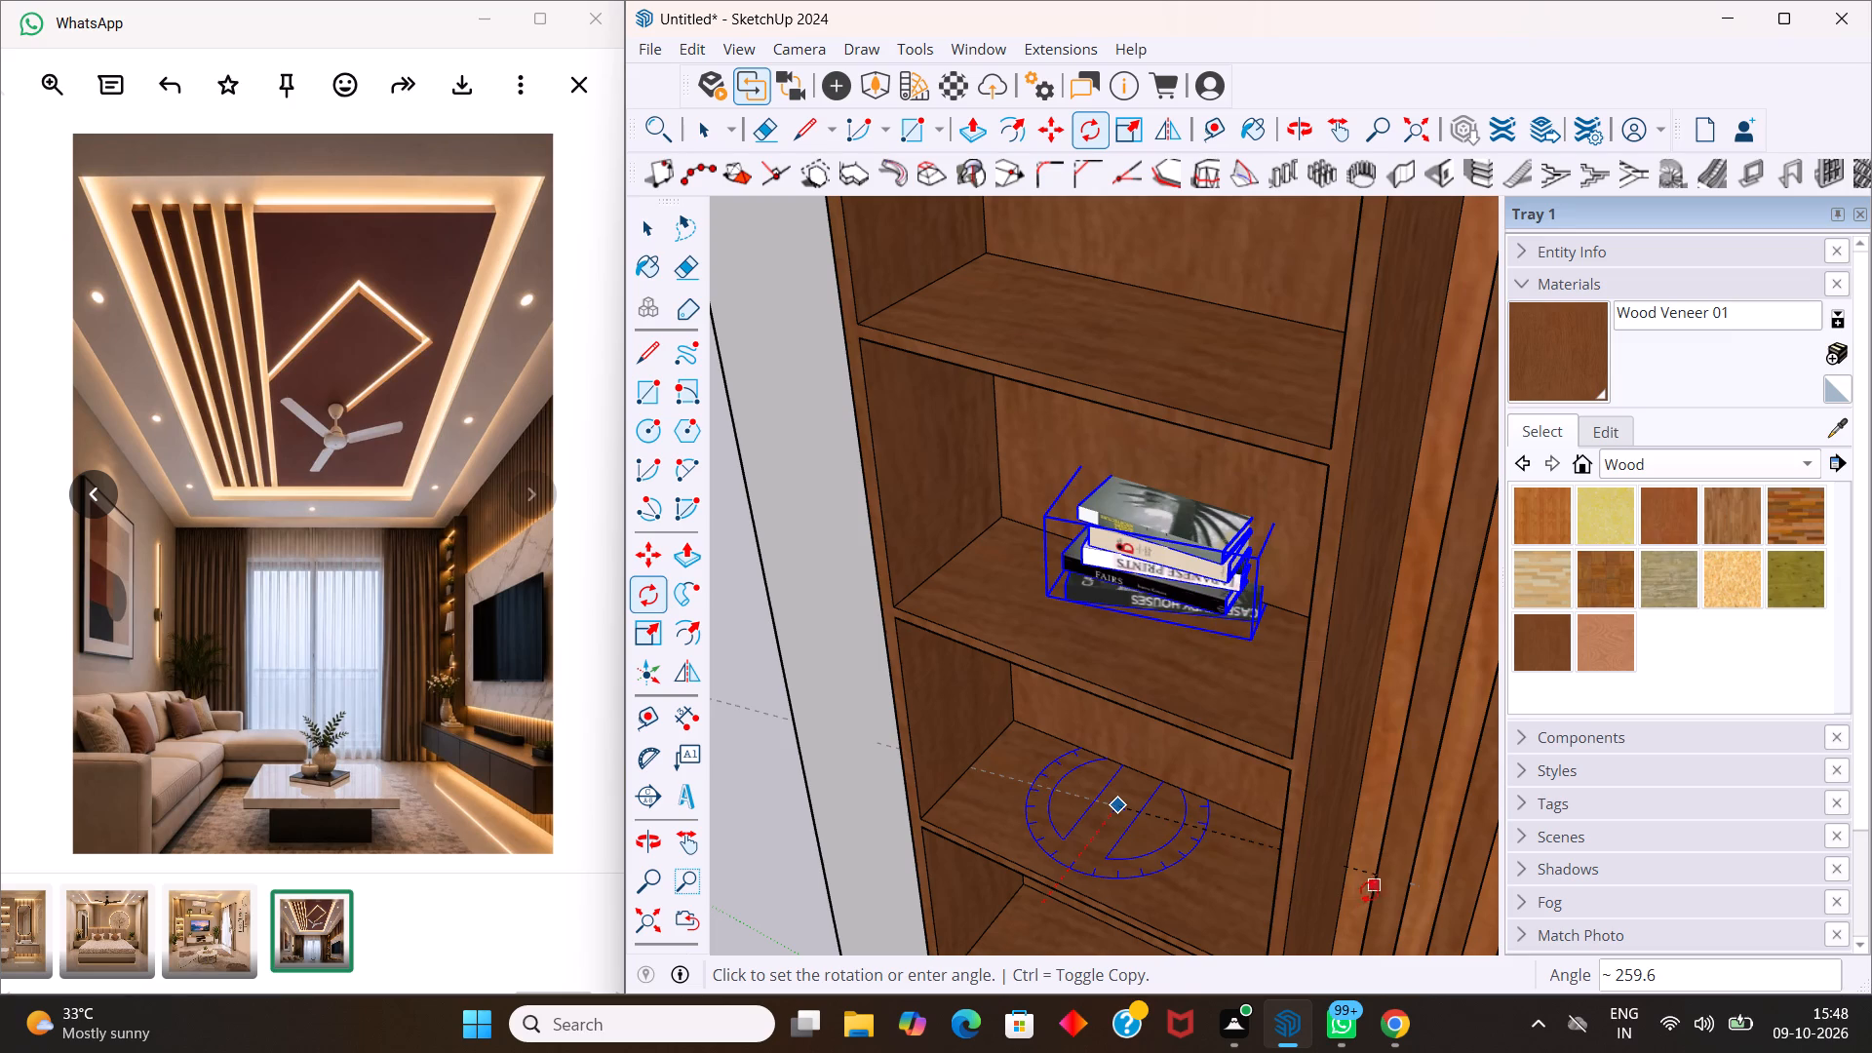
left_click(1337, 908)
key("space")
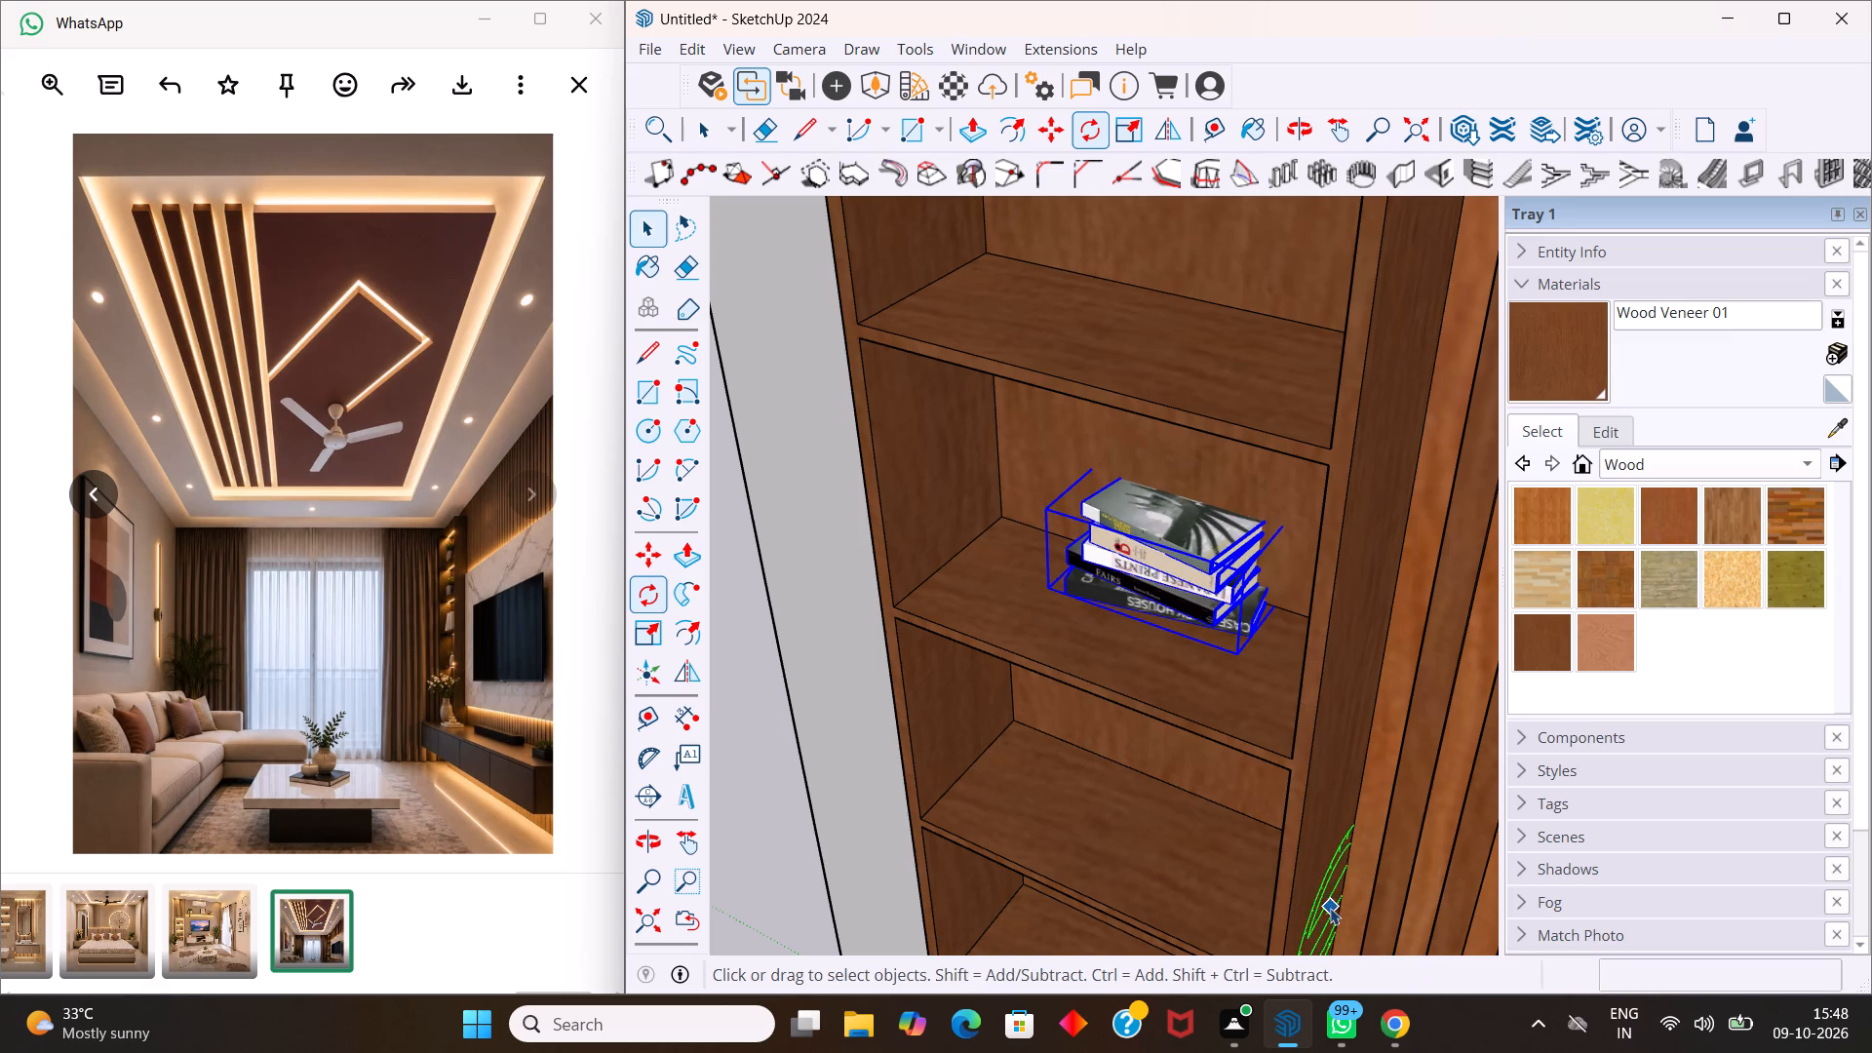
Move the book stack about 5 1/8" toward the front edge of its shelf.
left_click(1199, 648)
left_click(1227, 584)
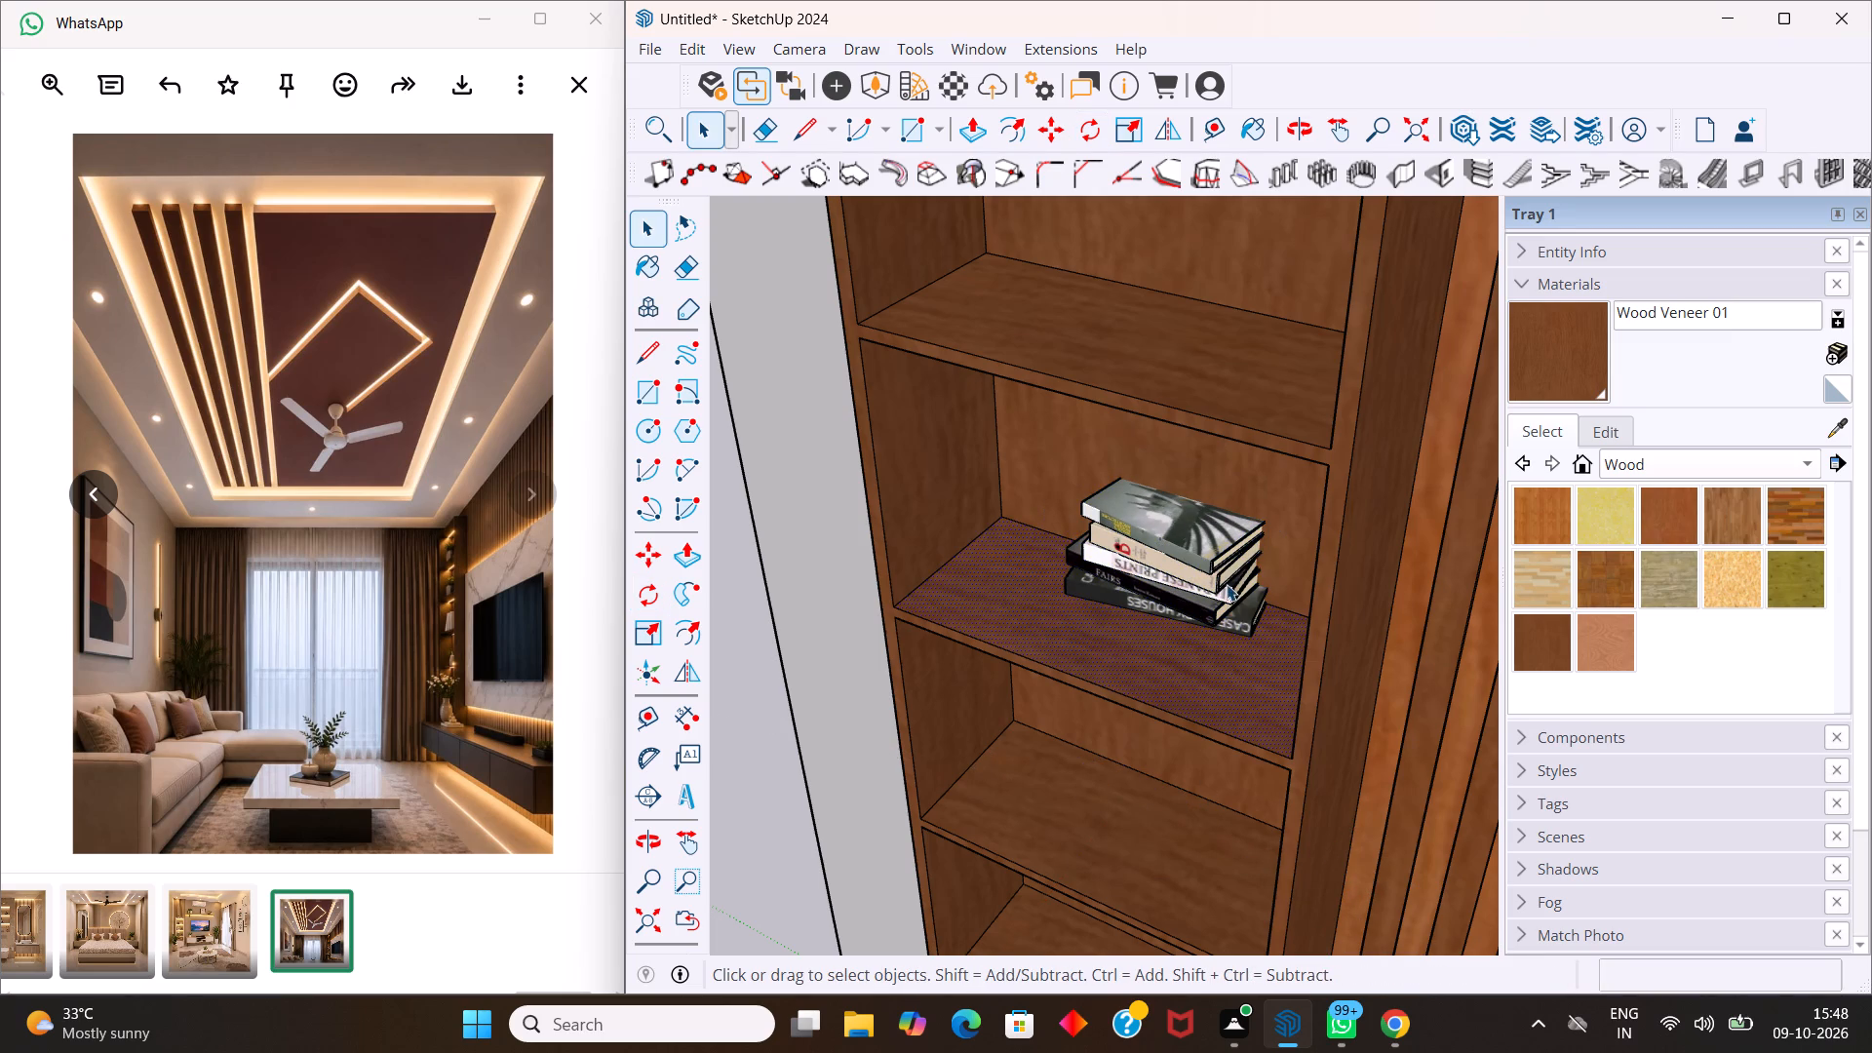
key("m")
left_click(1233, 650)
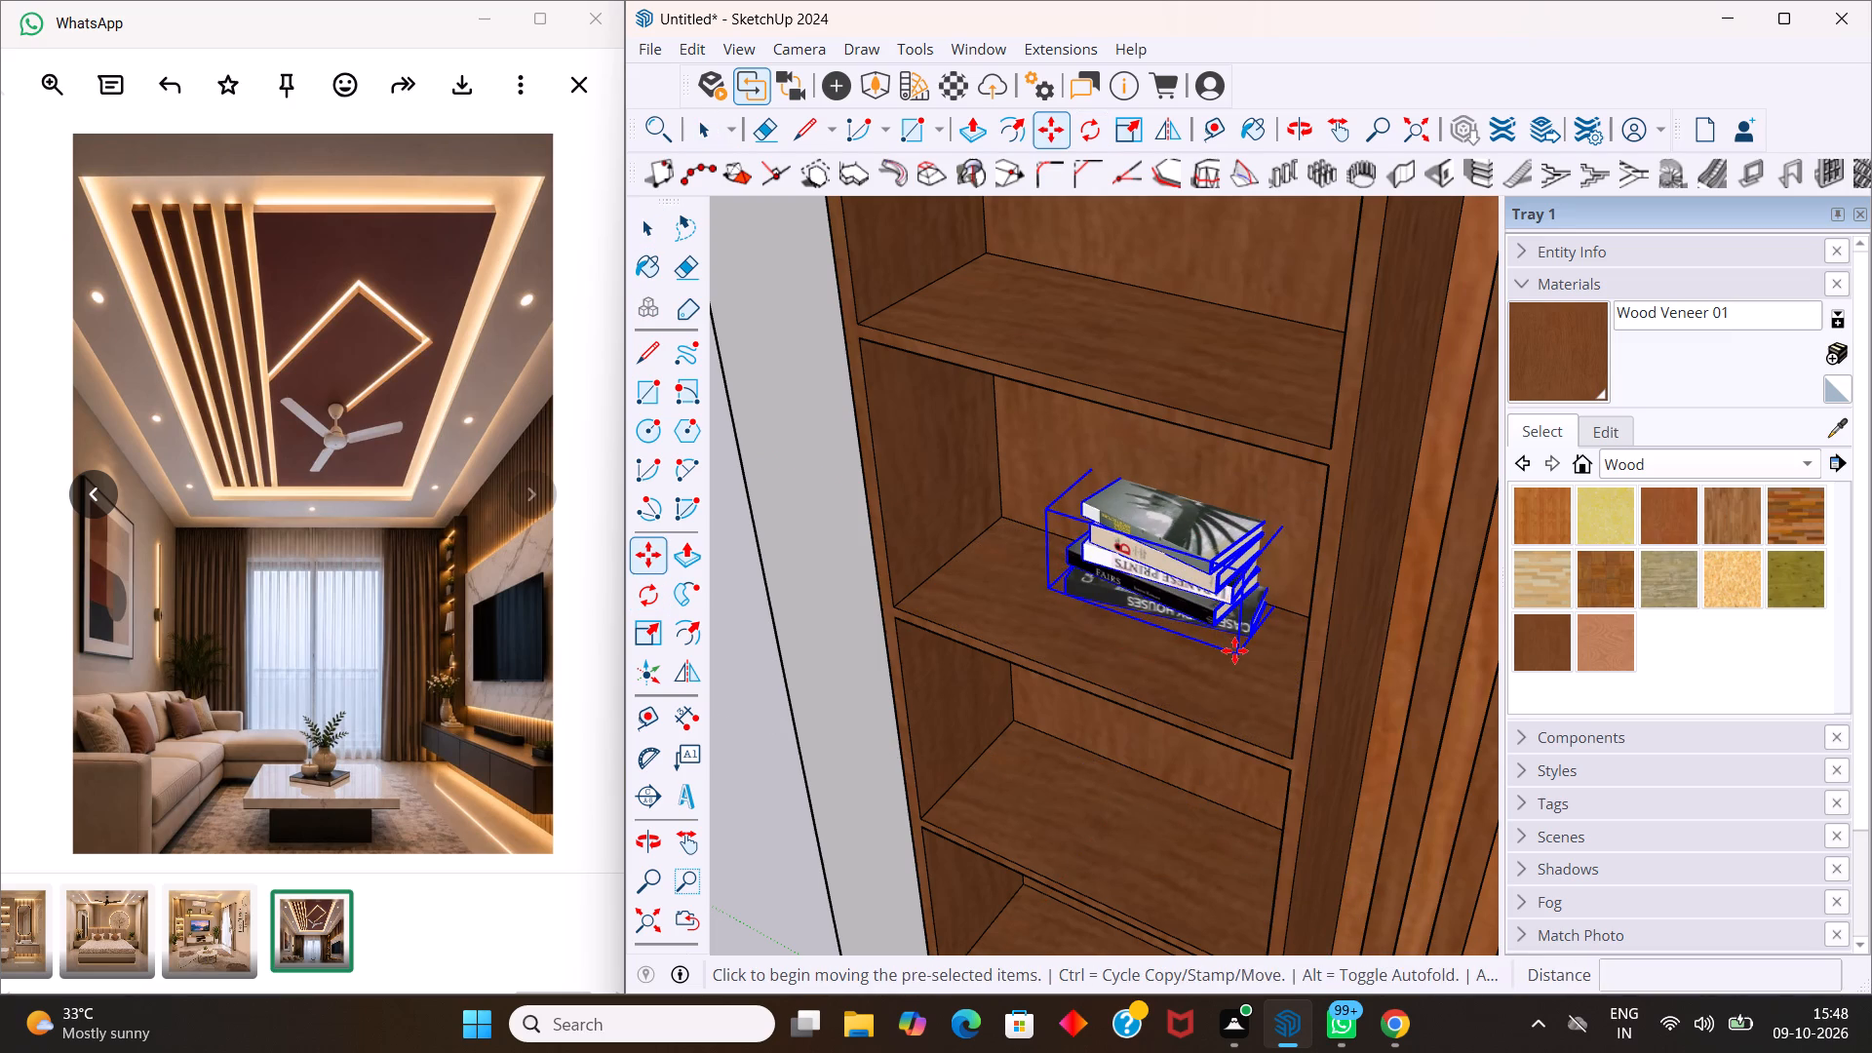
left_click(1206, 710)
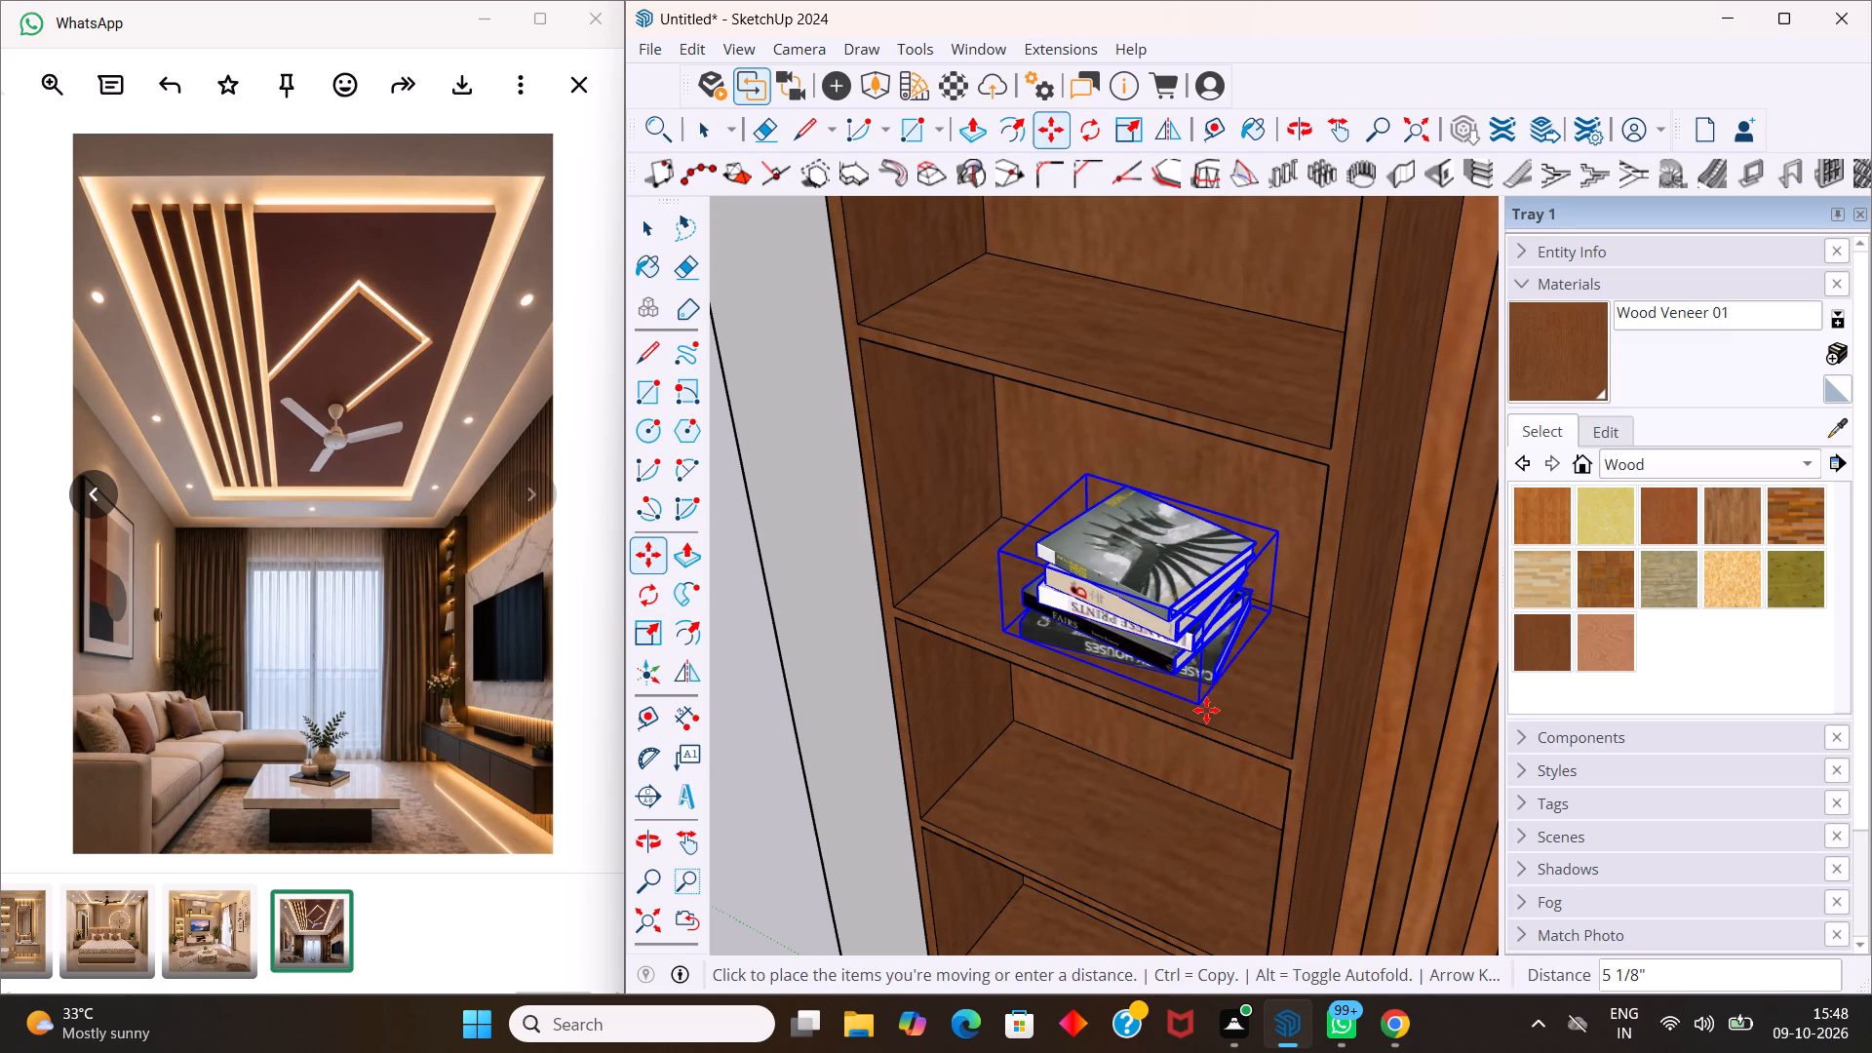
key("Escape")
scroll(1202, 629, "down", 3)
key("space")
key("space")
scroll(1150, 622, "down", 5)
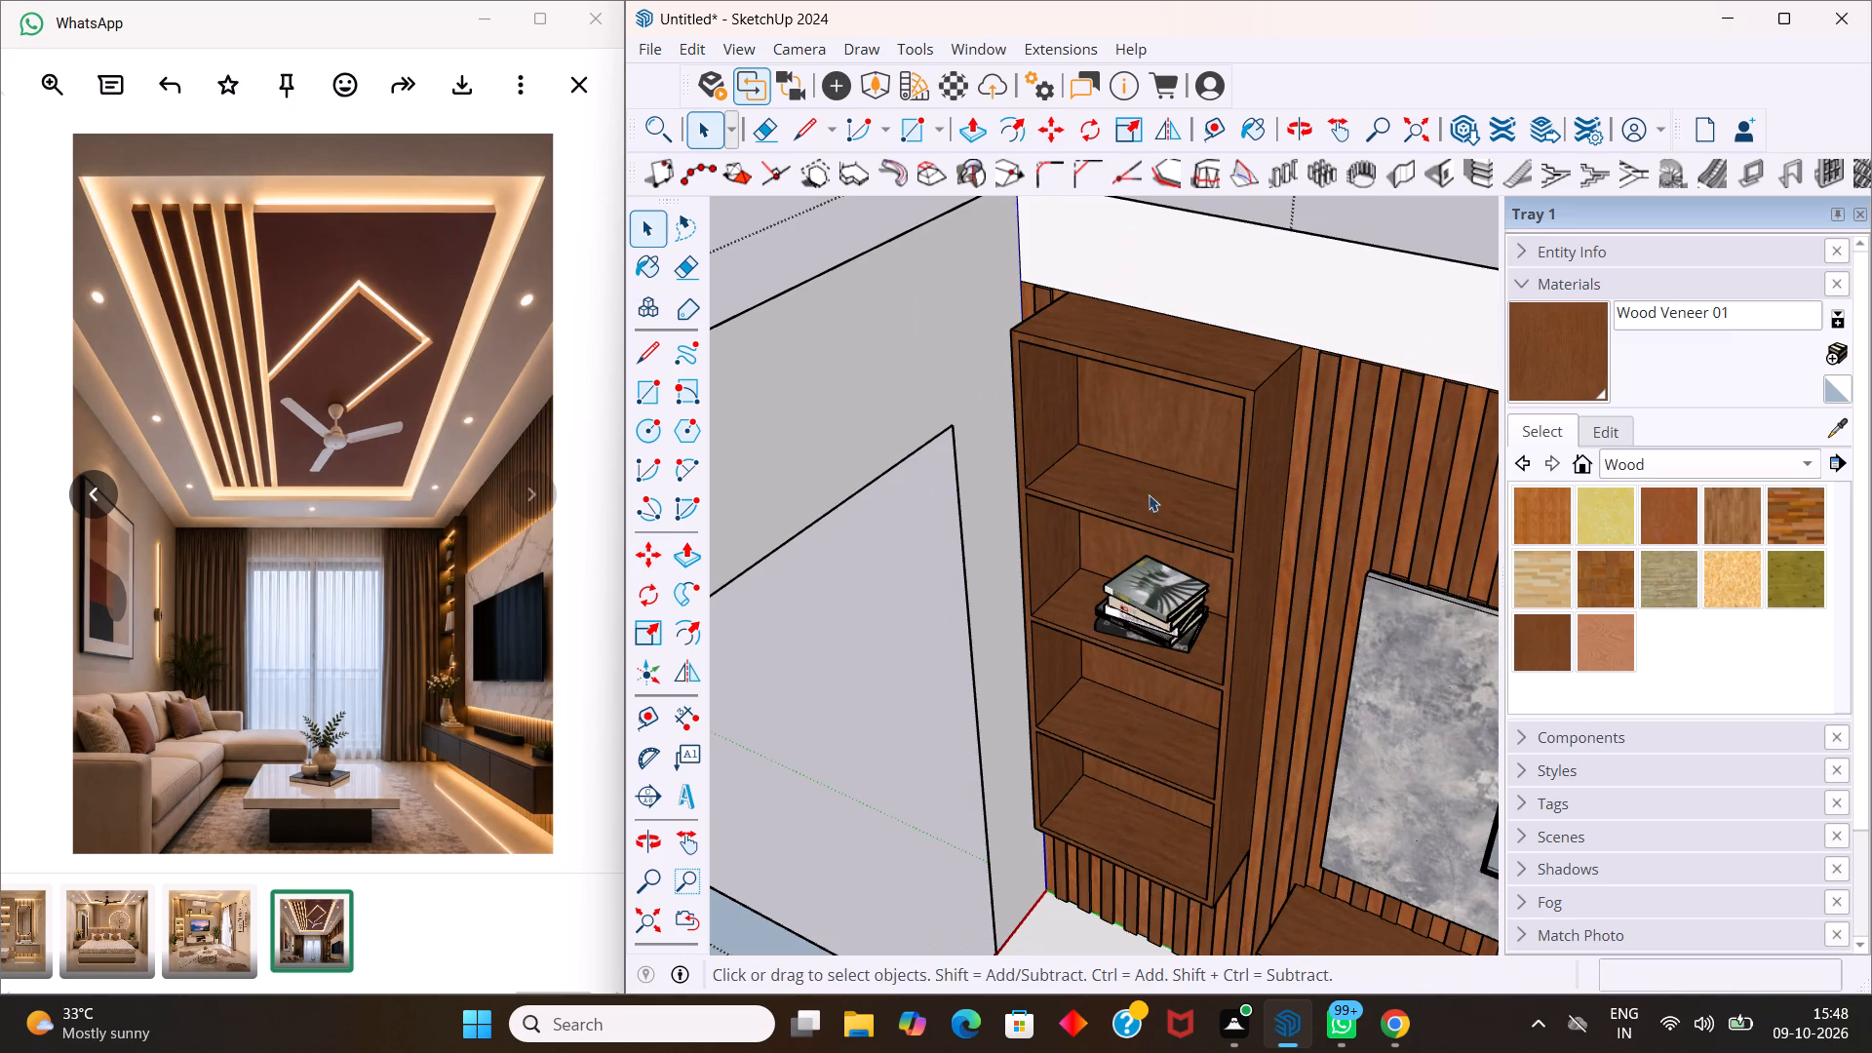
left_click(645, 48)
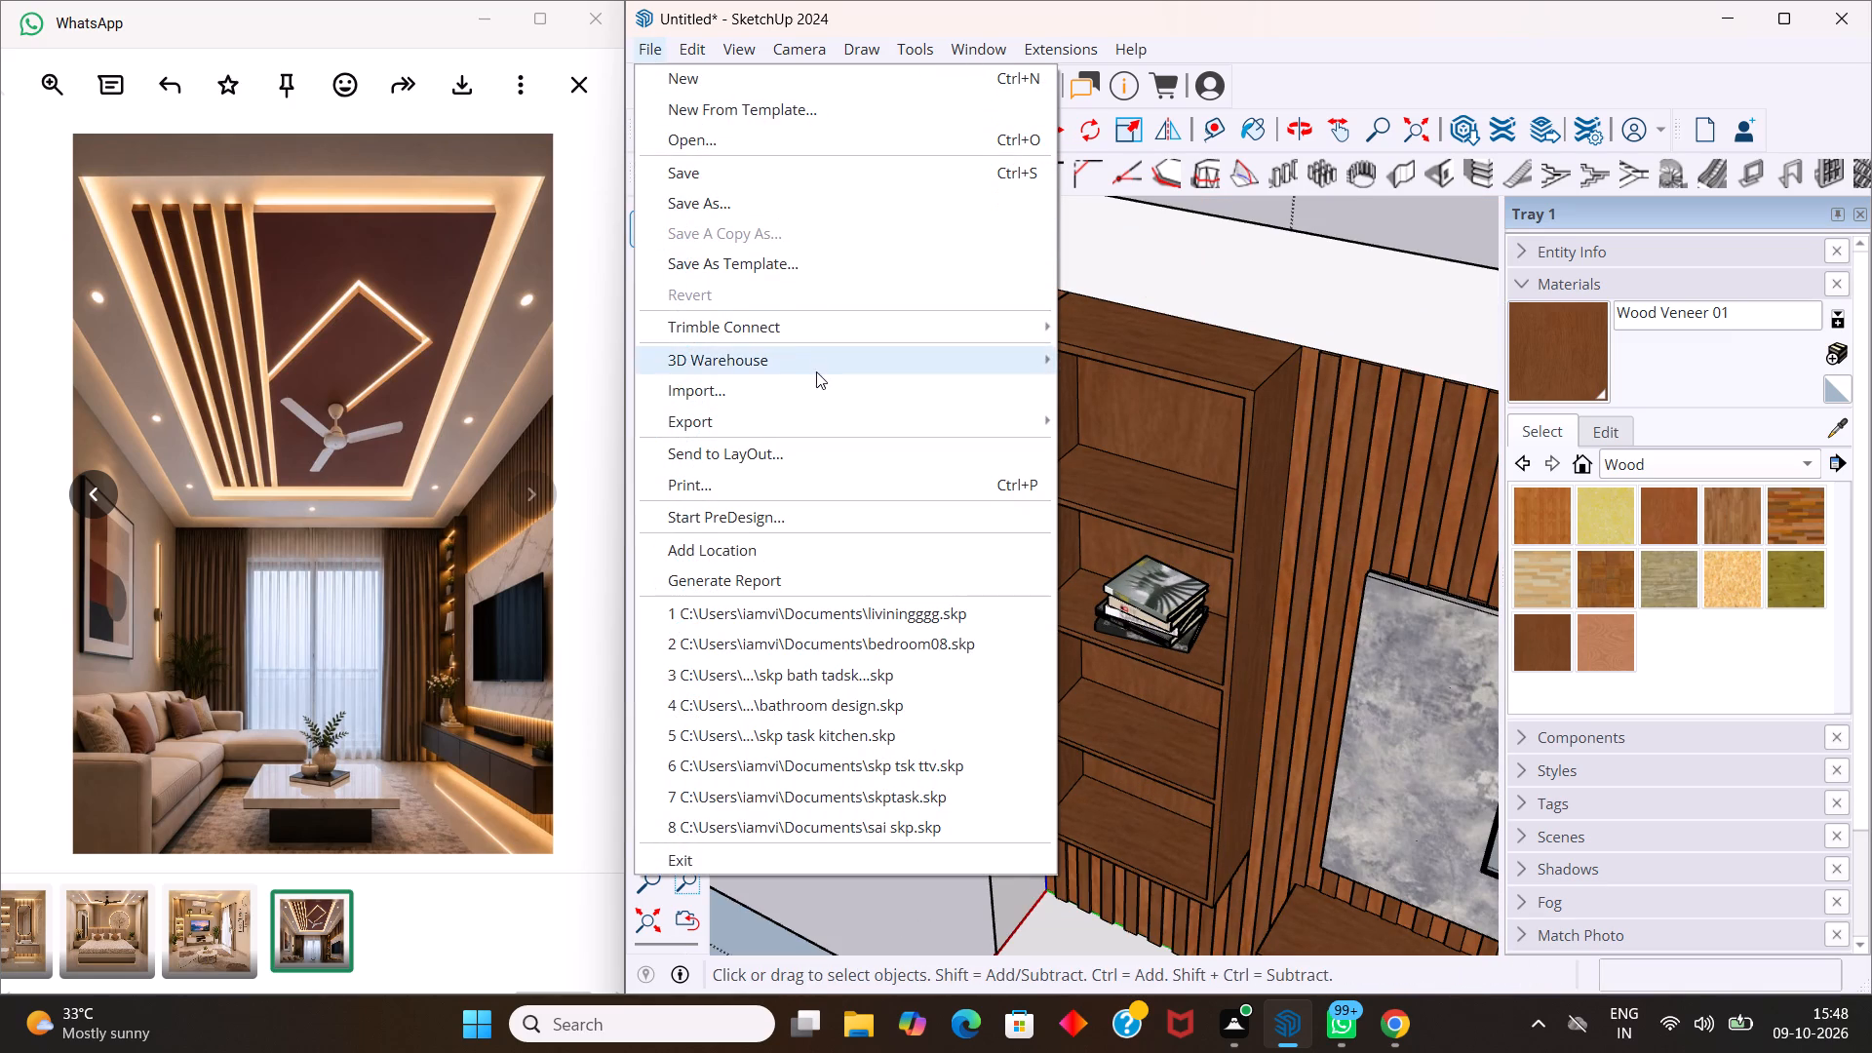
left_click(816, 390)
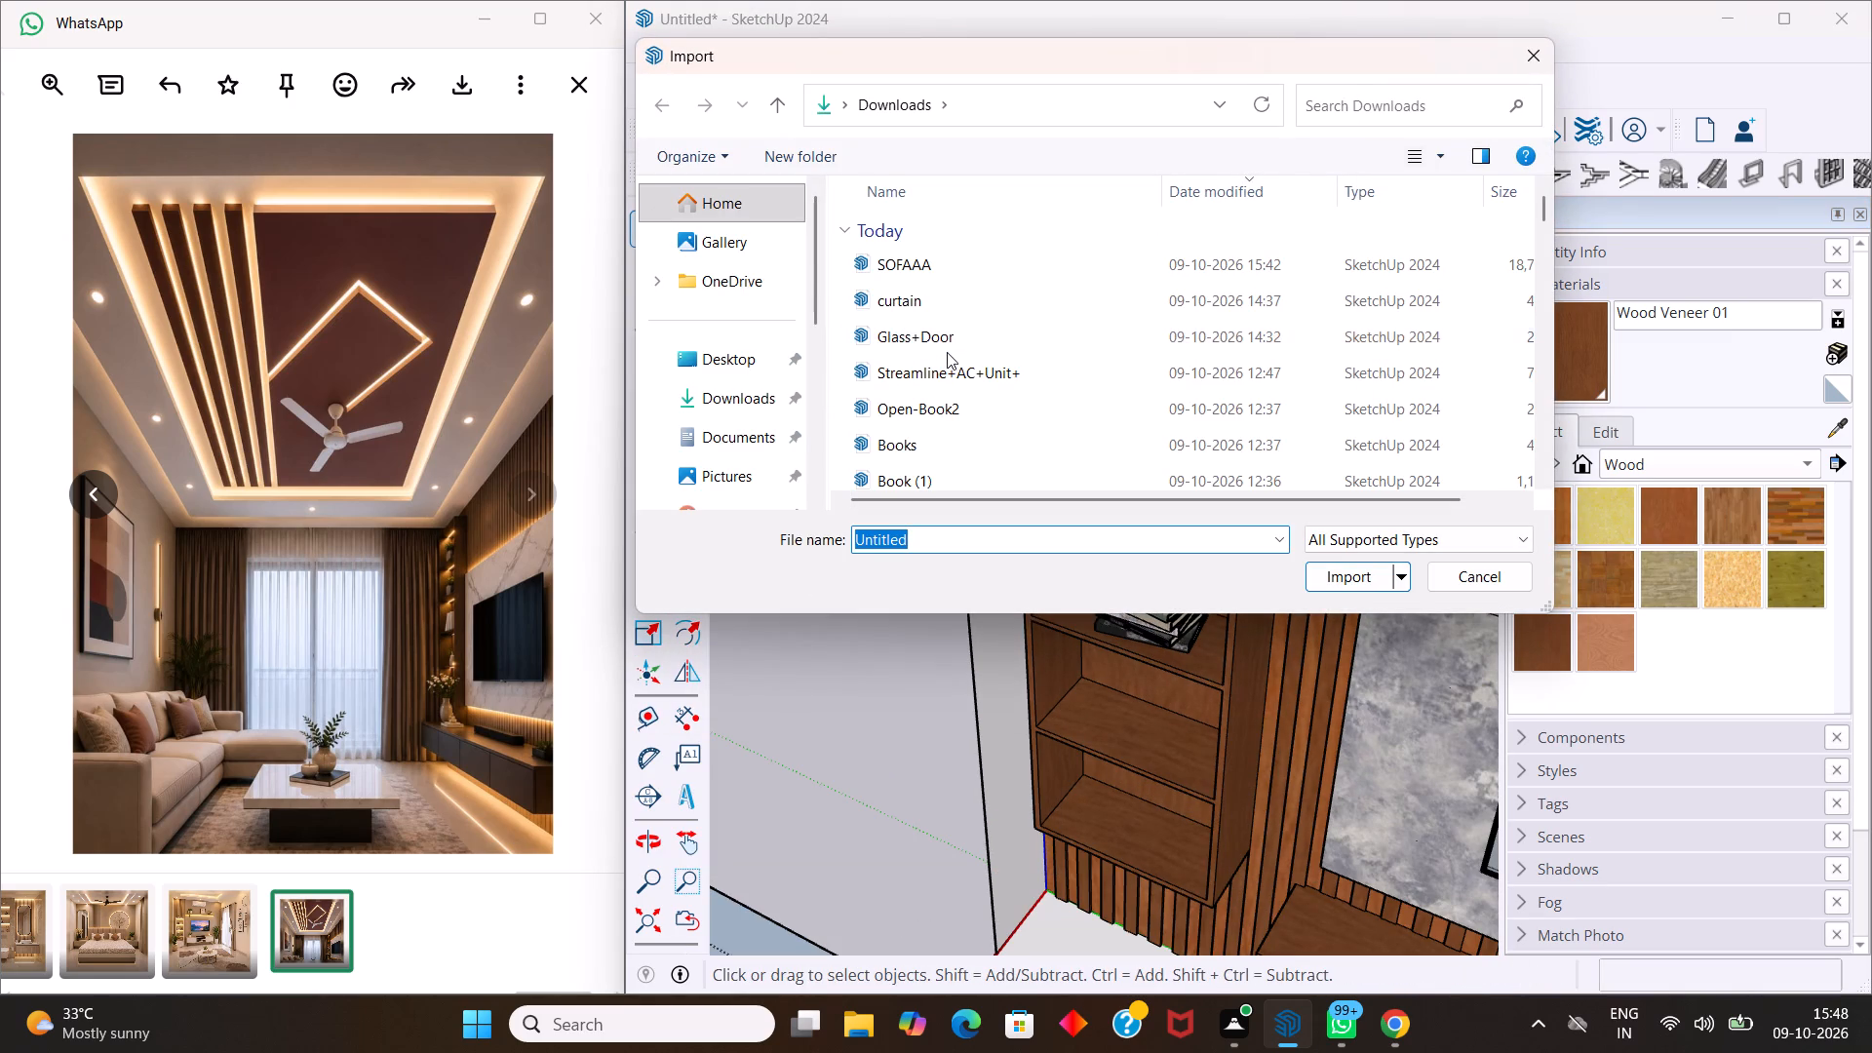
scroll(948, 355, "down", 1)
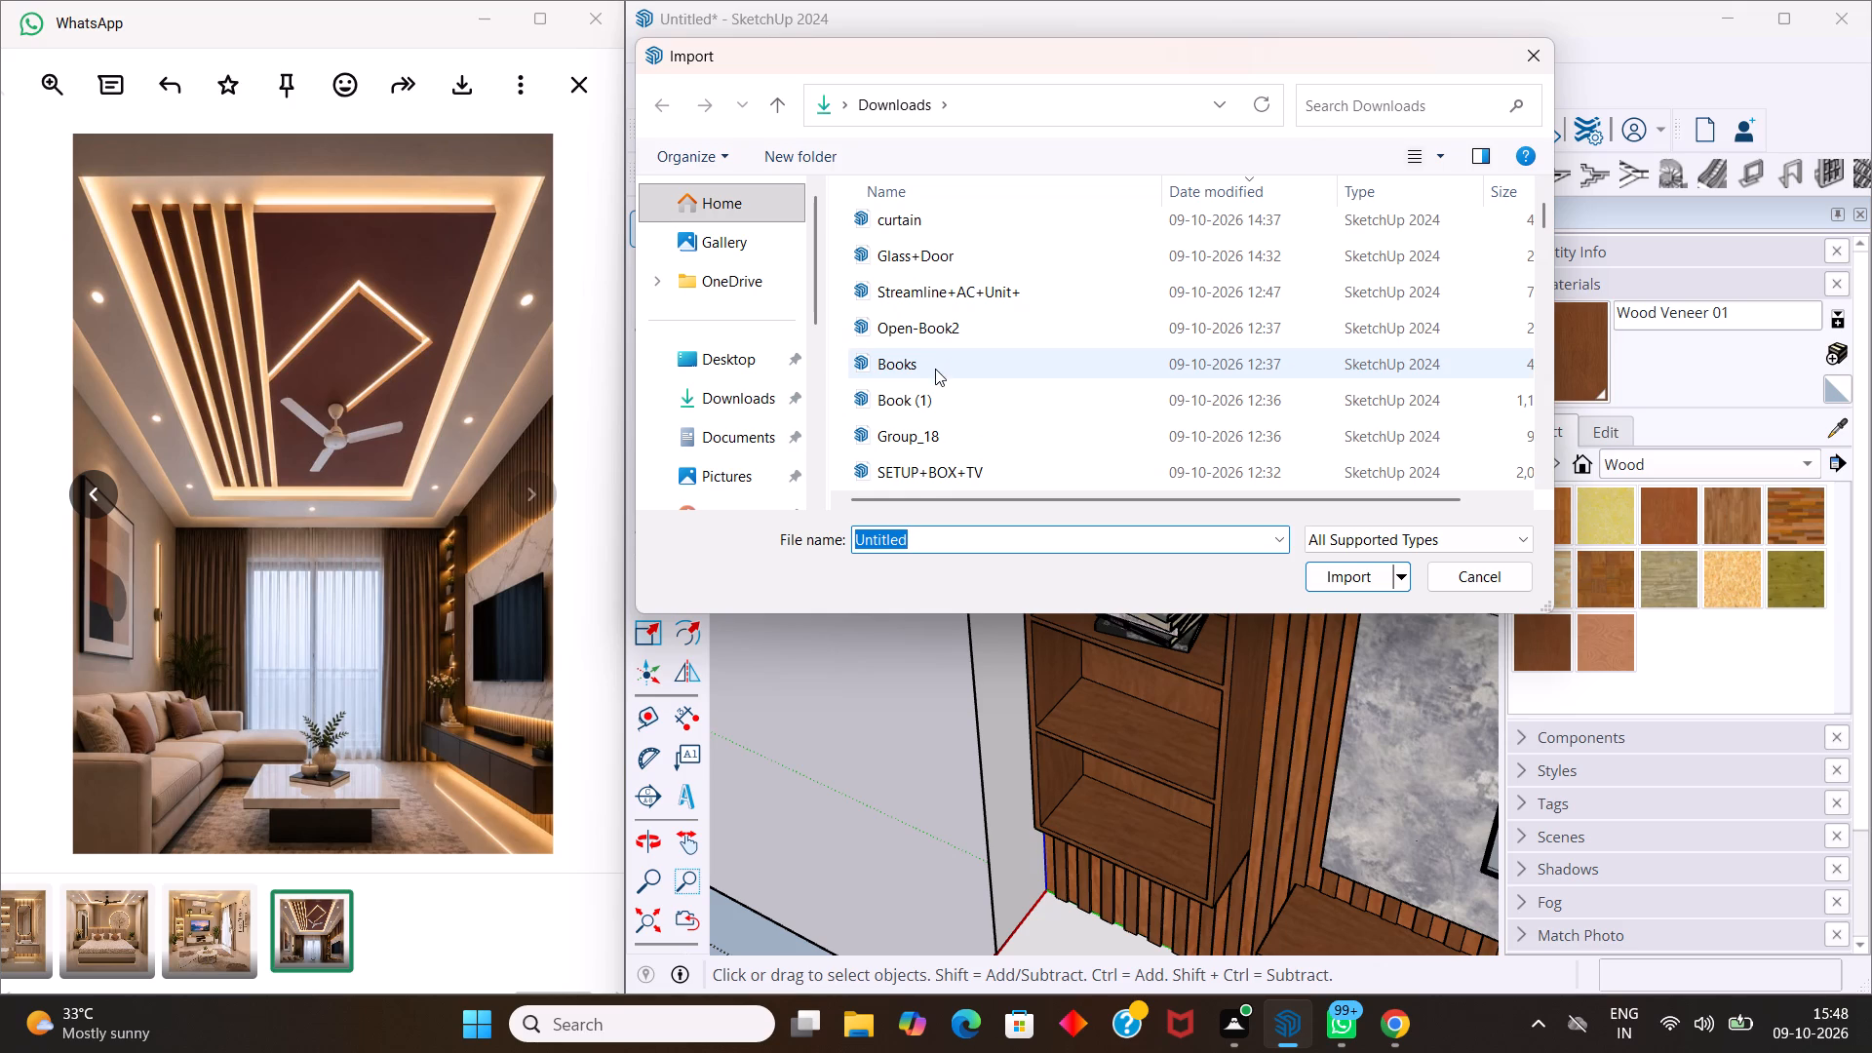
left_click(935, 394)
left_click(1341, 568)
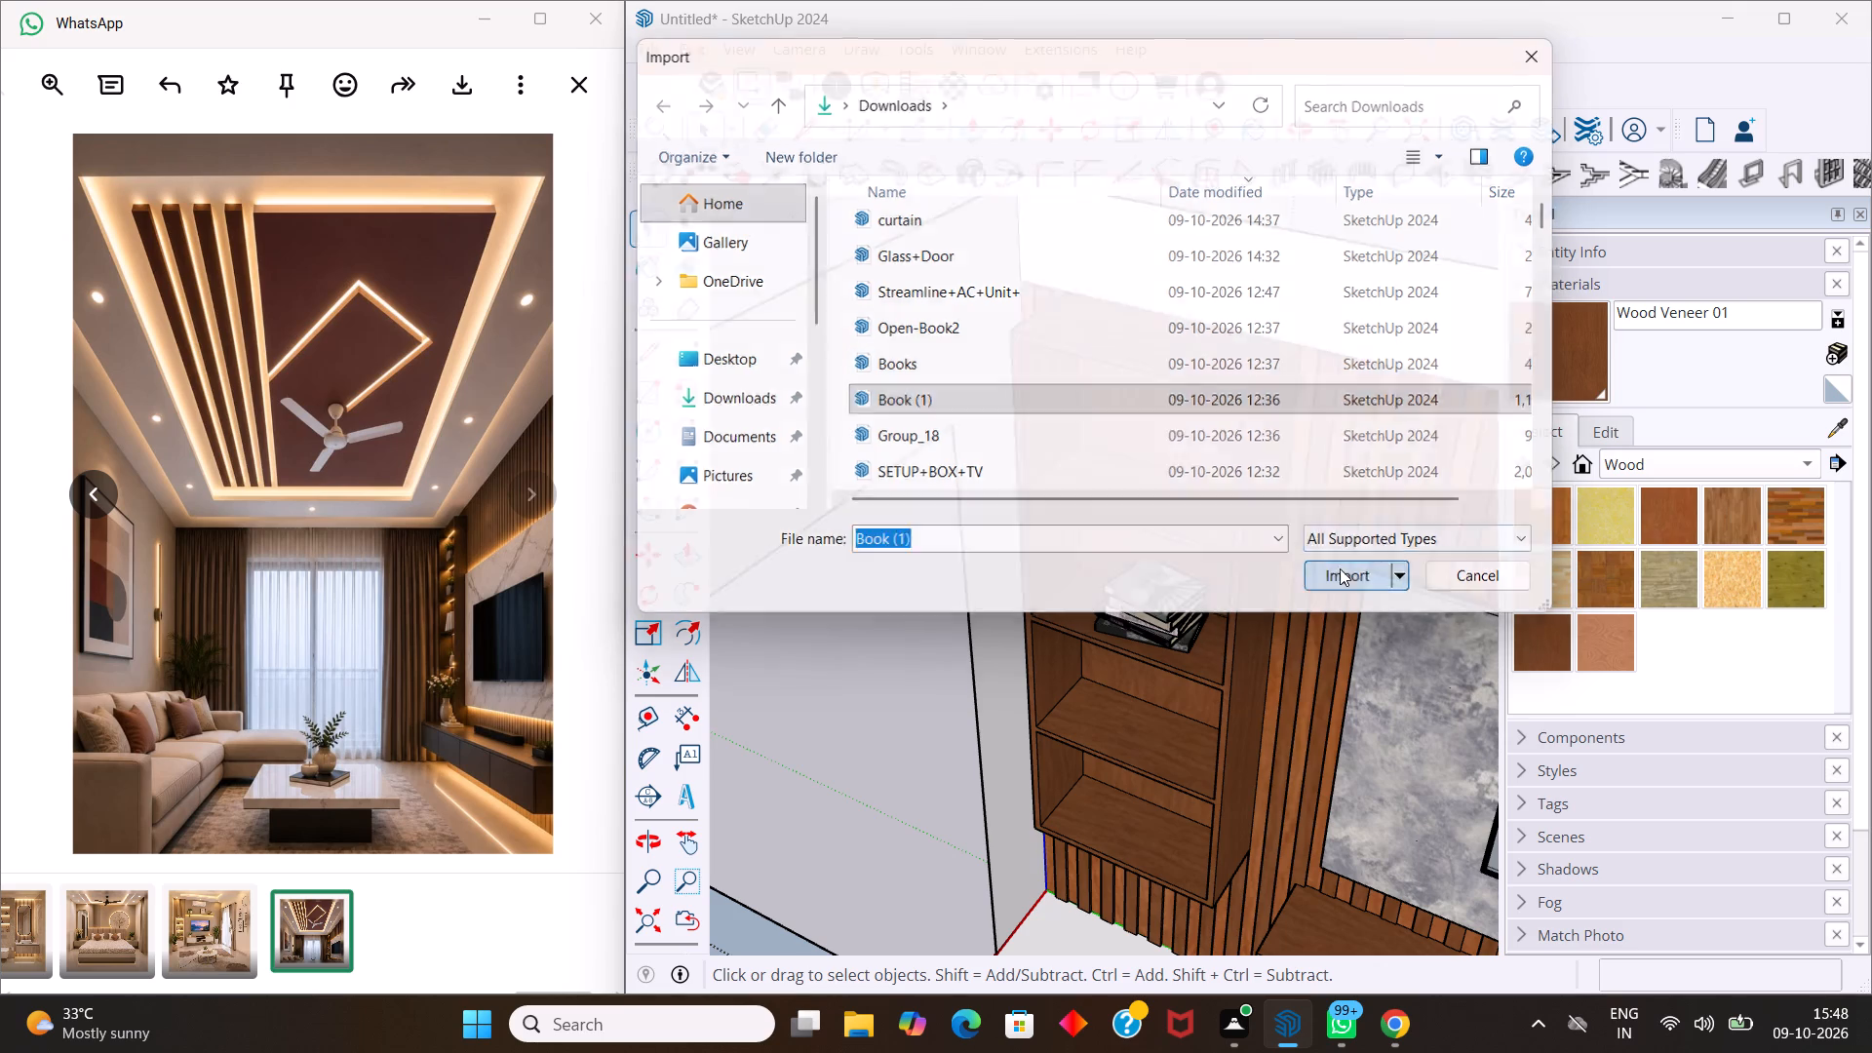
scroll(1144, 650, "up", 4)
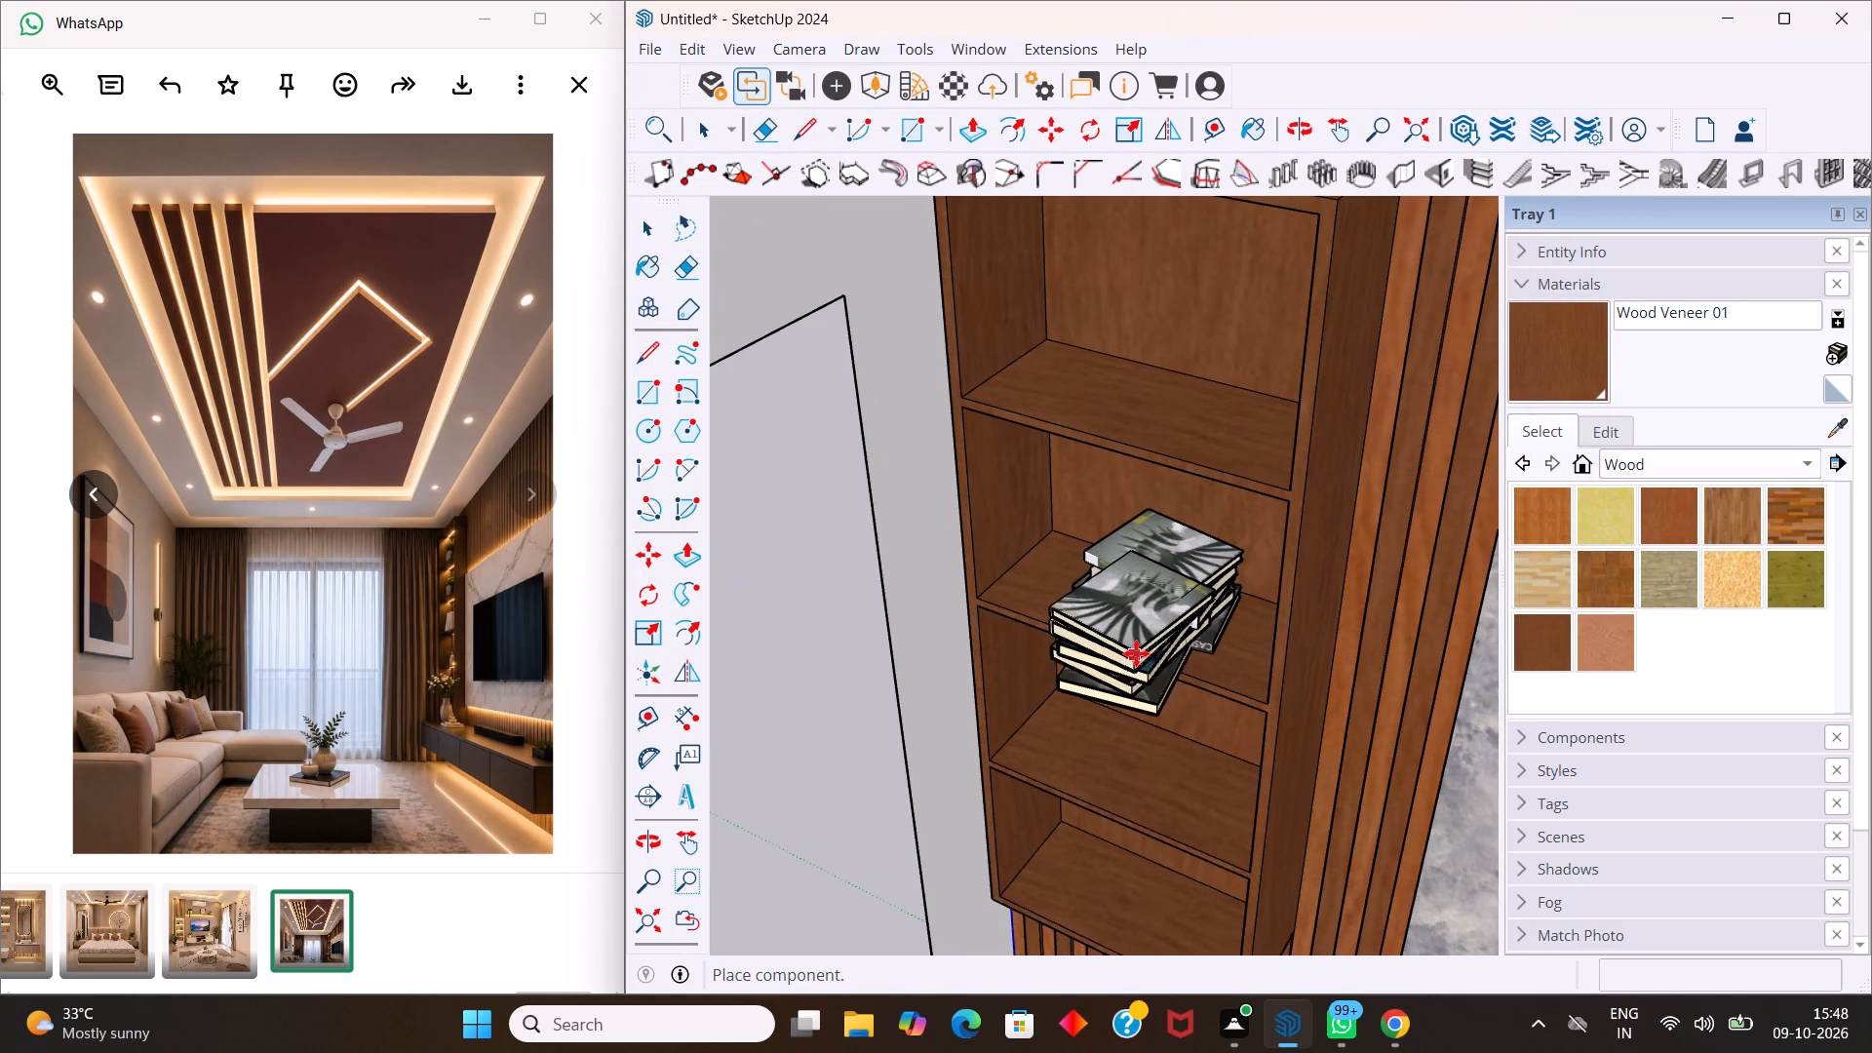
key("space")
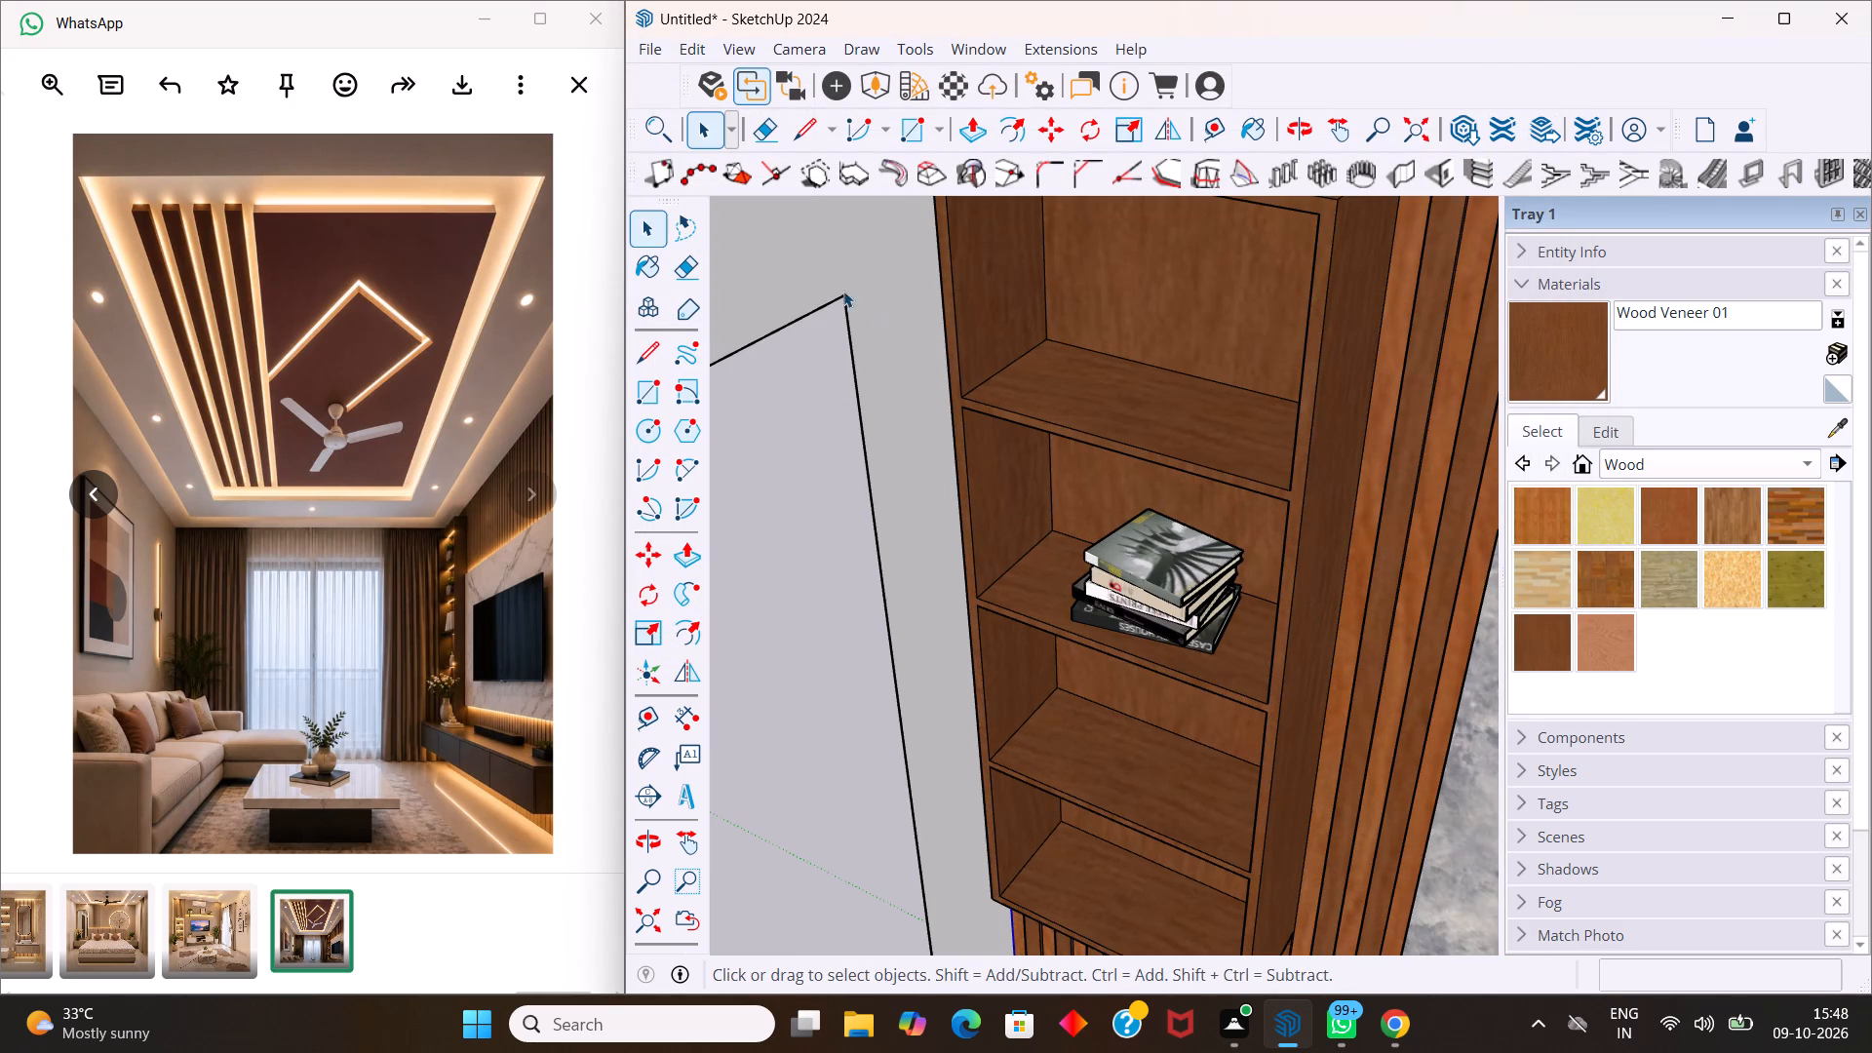
Import the Group_18 model from Downloads and place the upright books on the top shelf of the open unit, above the book stack.
left_click(656, 45)
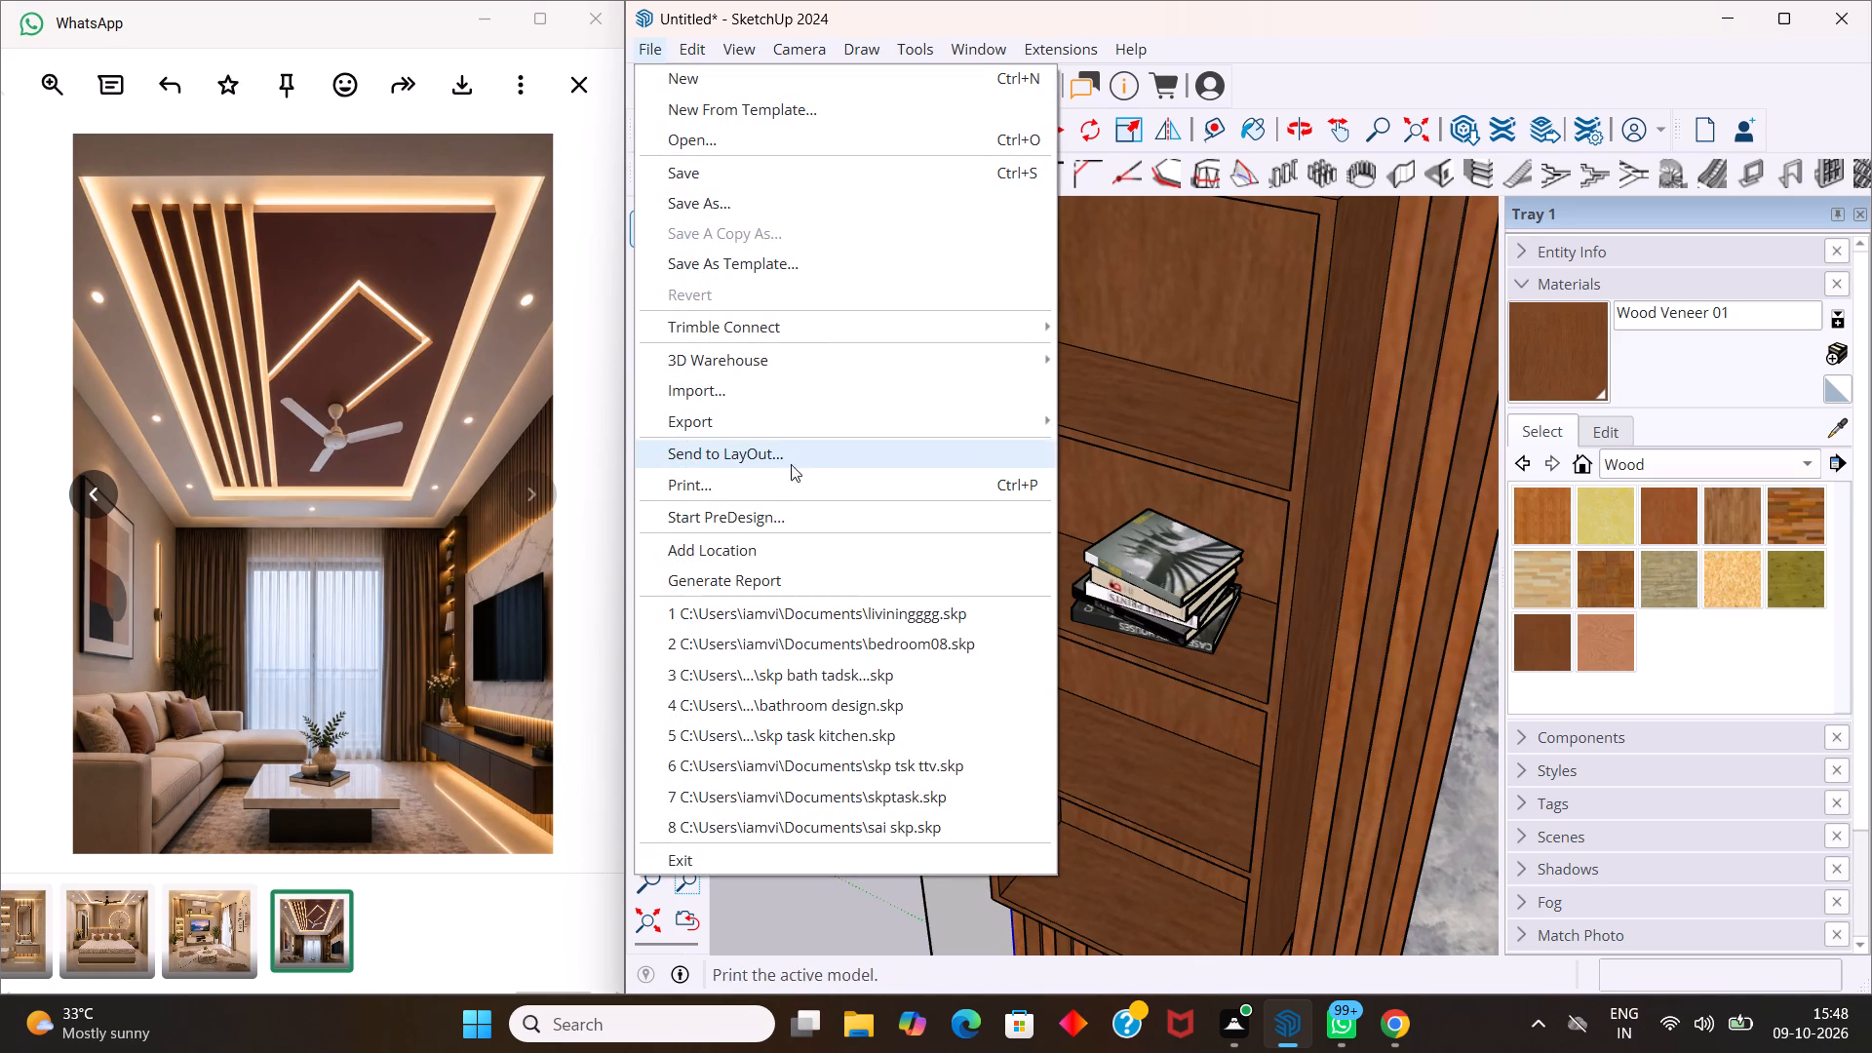
left_click(776, 399)
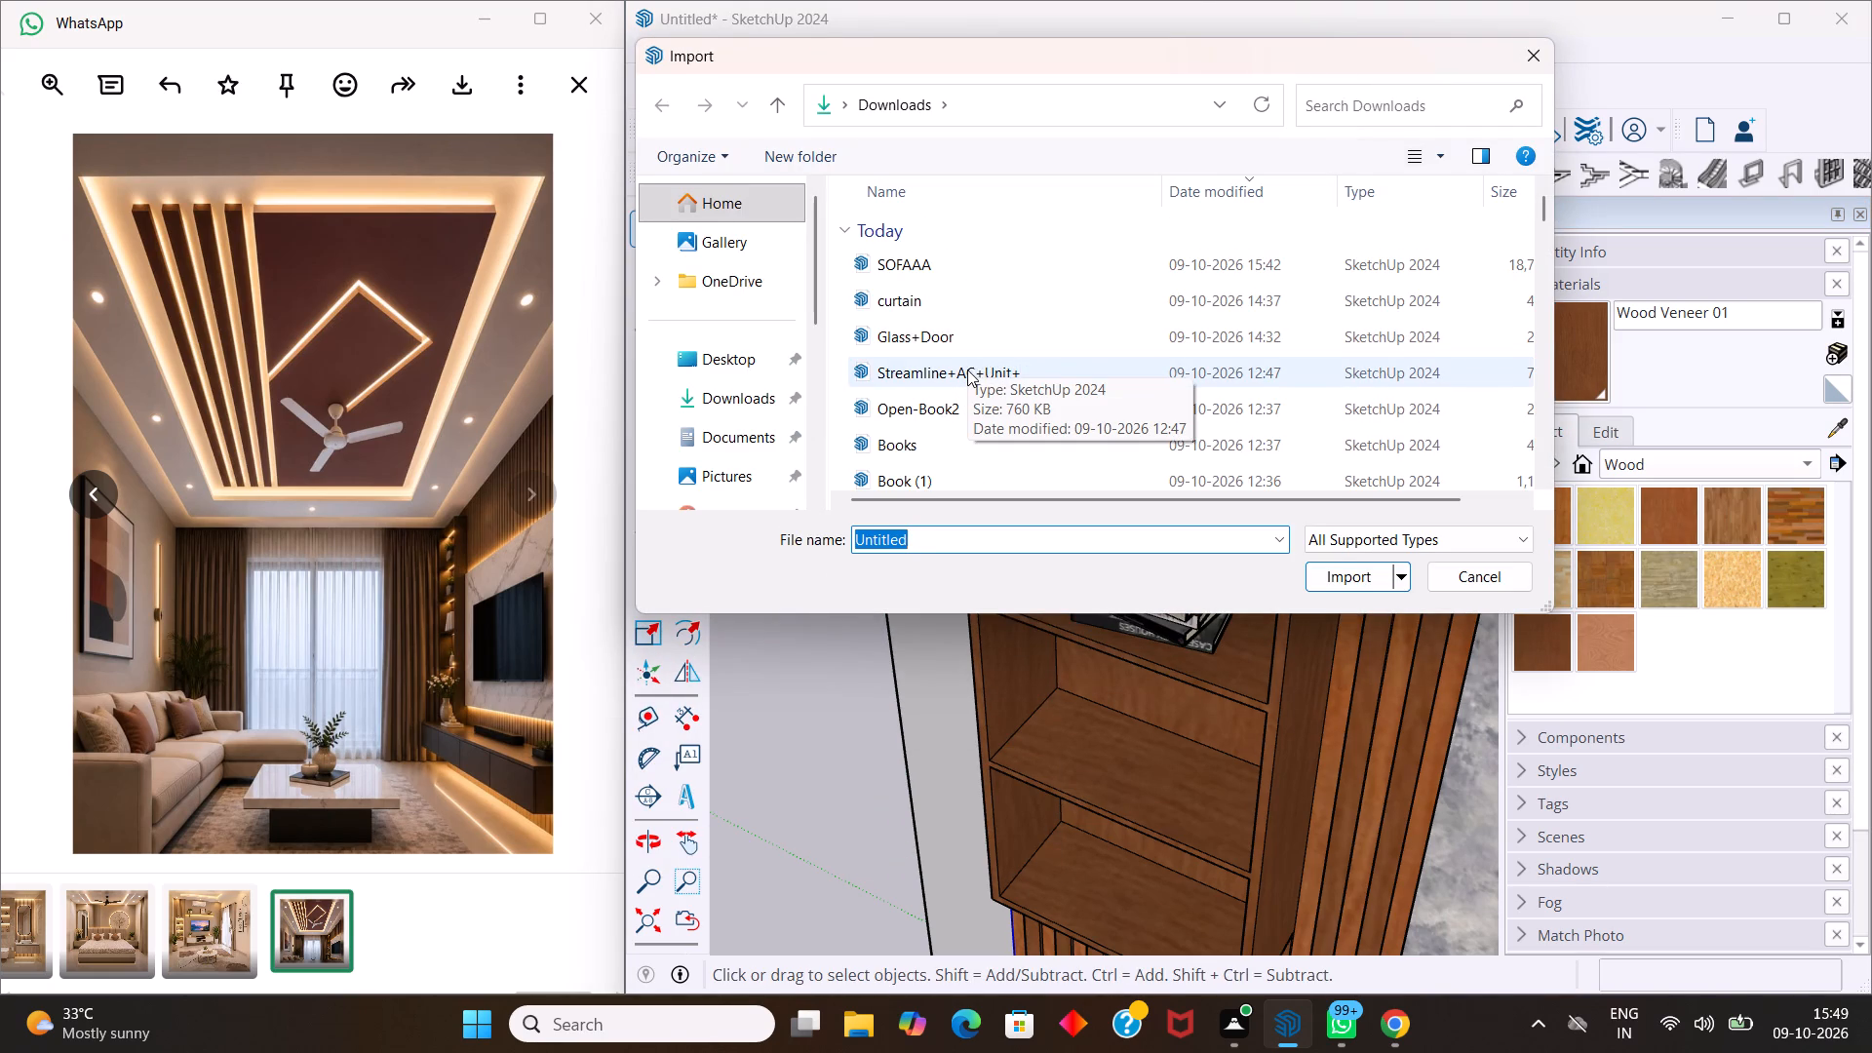
scroll(967, 370, "down", 1)
left_click(953, 431)
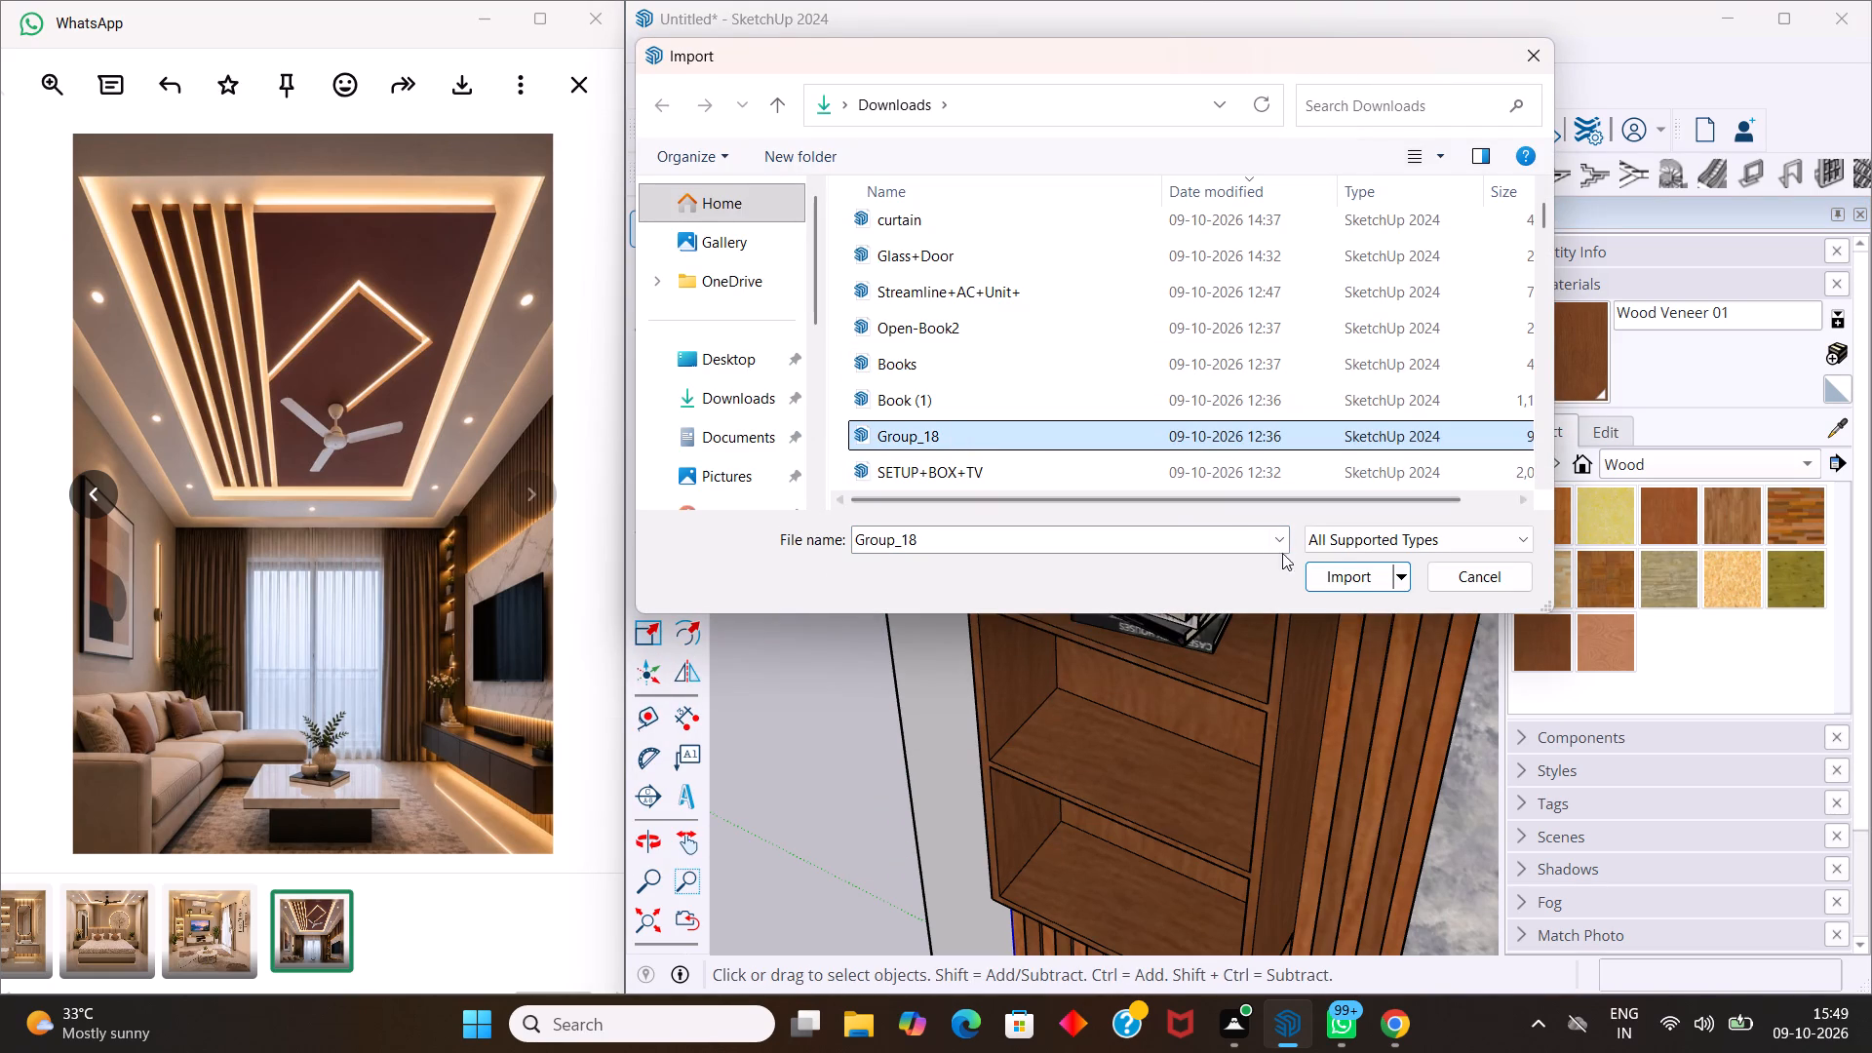
left_click(1327, 565)
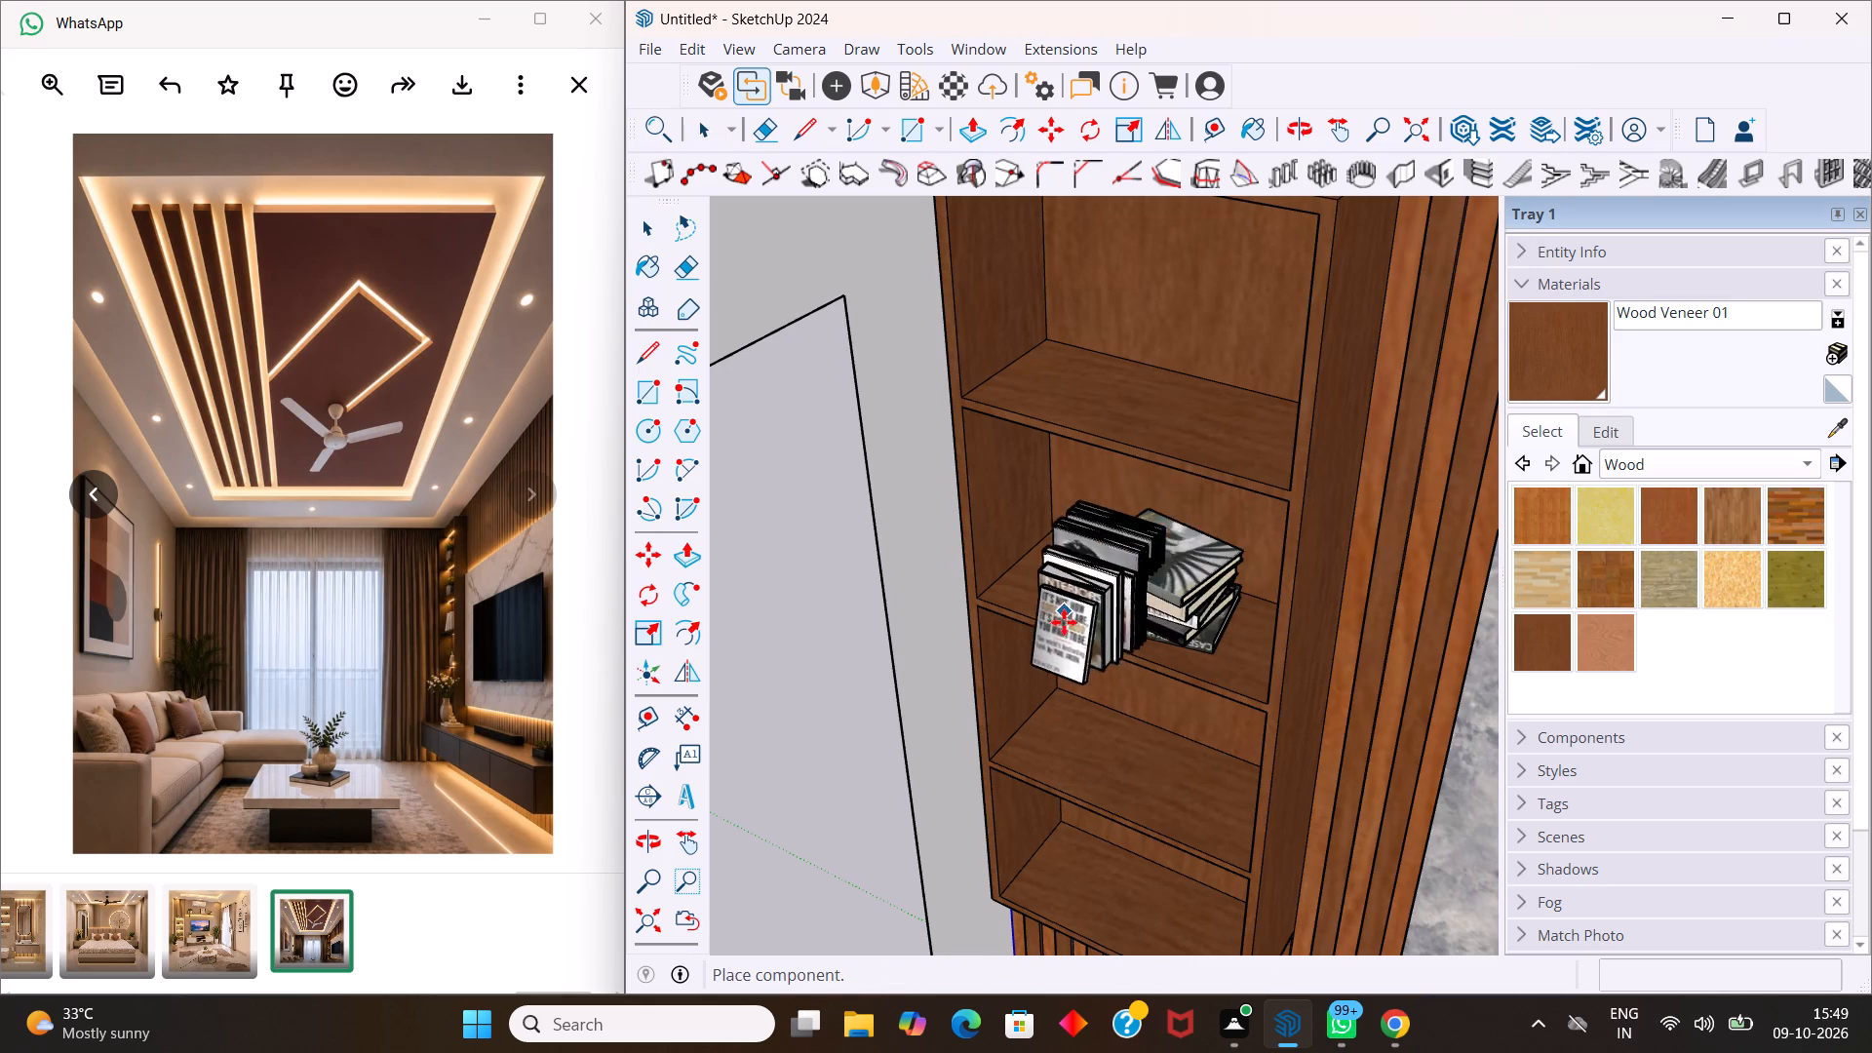
scroll(1064, 656, "up", 10)
scroll(1079, 739, "up", 1)
scroll(1077, 720, "down", 5)
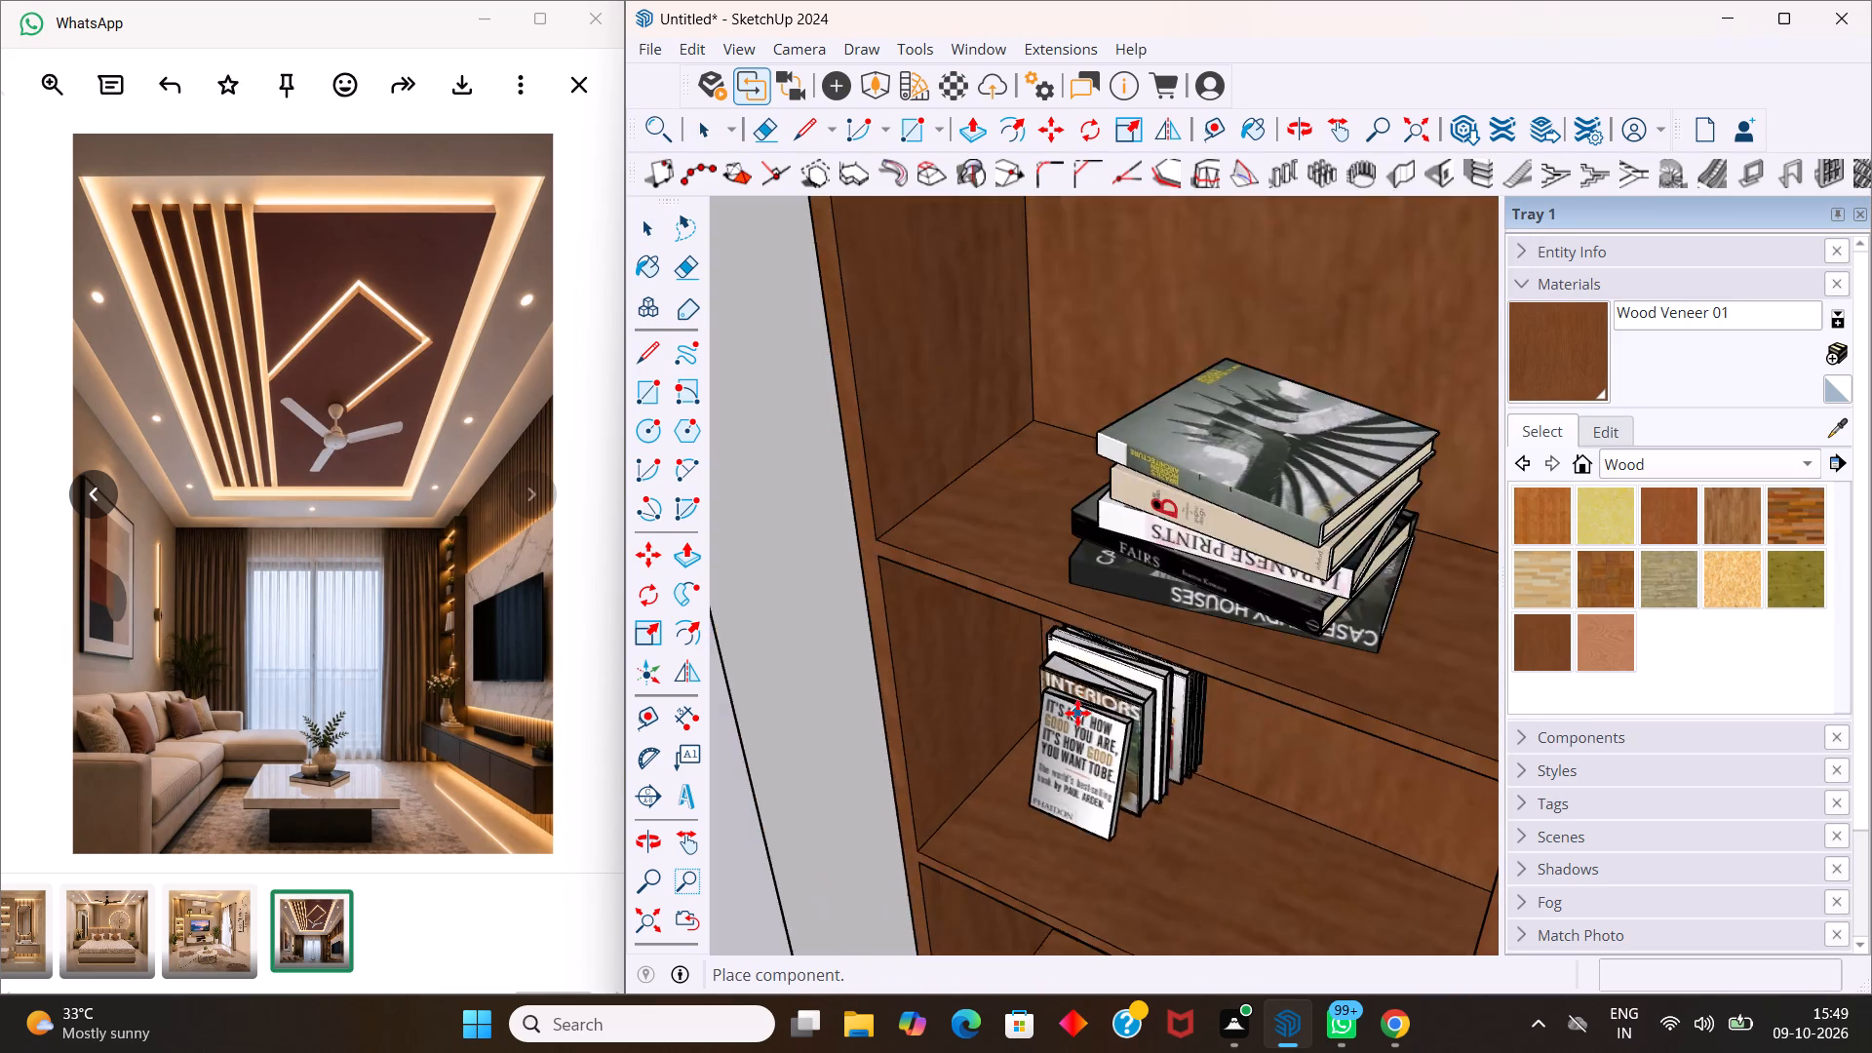
scroll(1077, 713, "down", 8)
scroll(1077, 686, "up", 1)
scroll(1077, 686, "down", 4)
scroll(1094, 519, "up", 1)
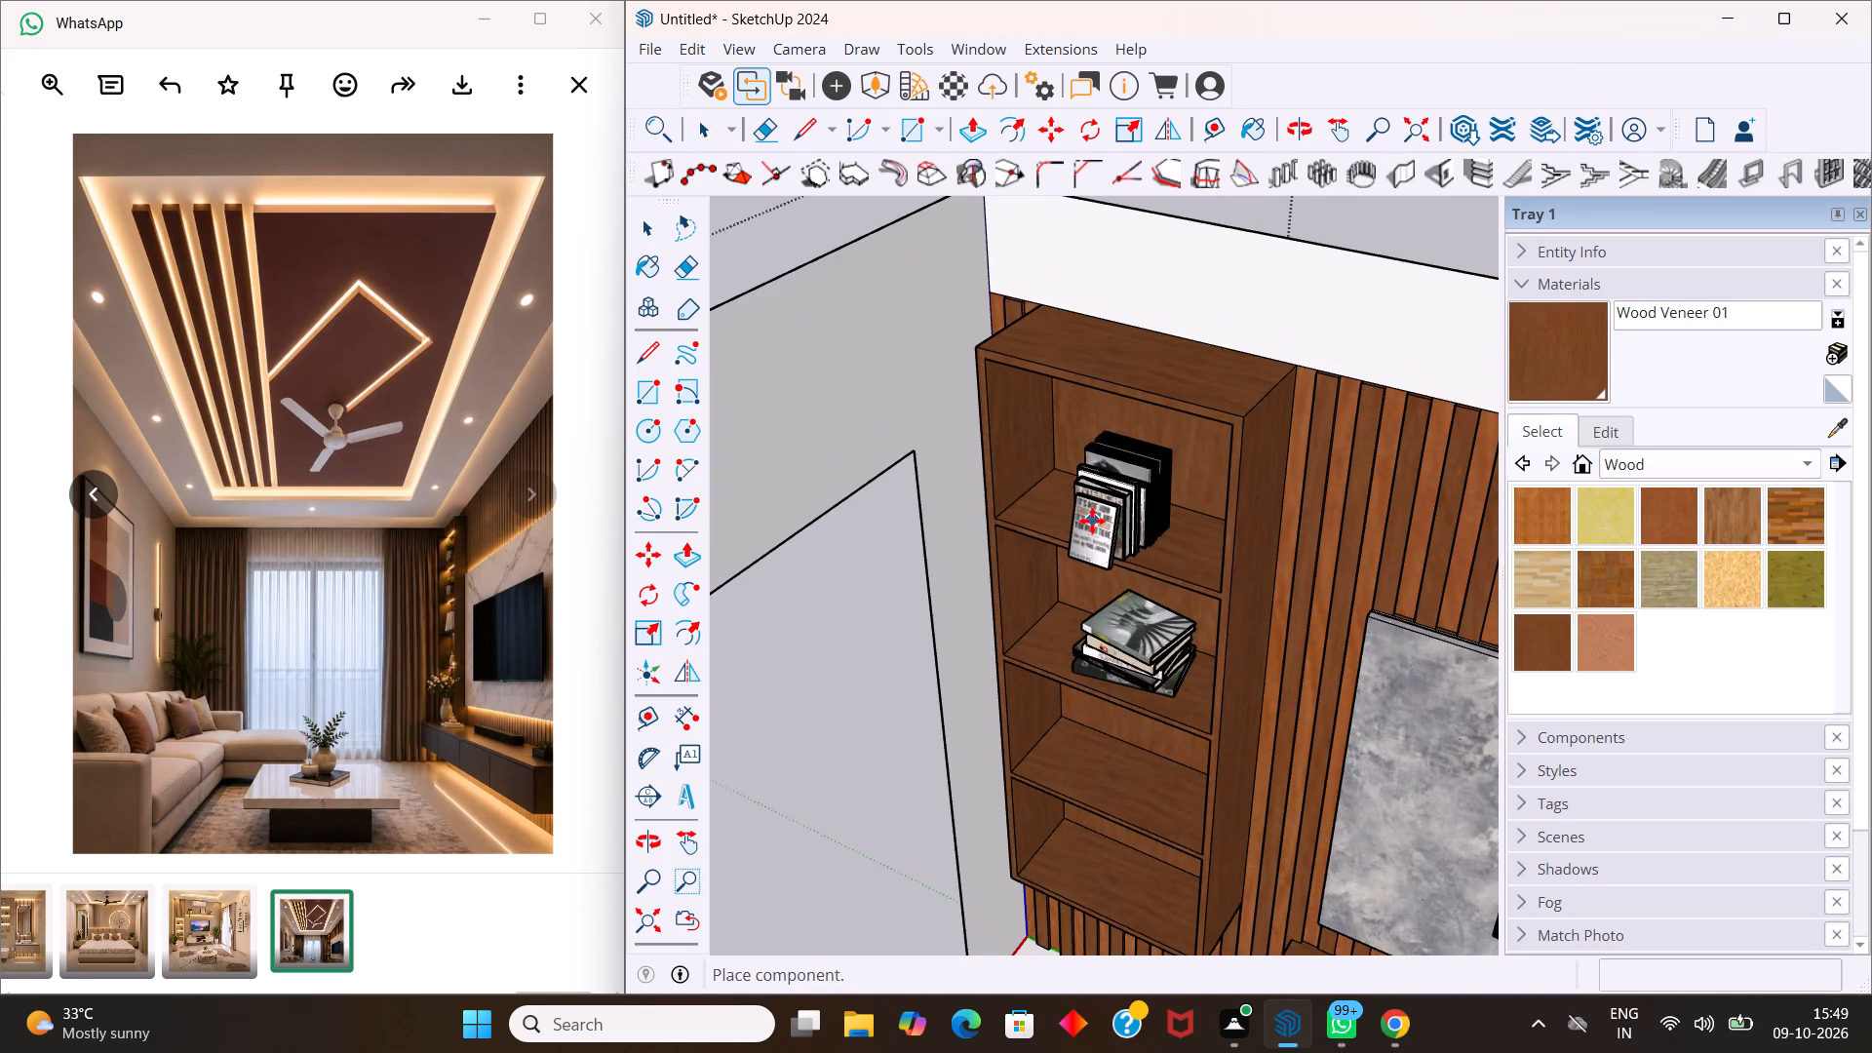
scroll(1094, 523, "up", 5)
left_click(1094, 506)
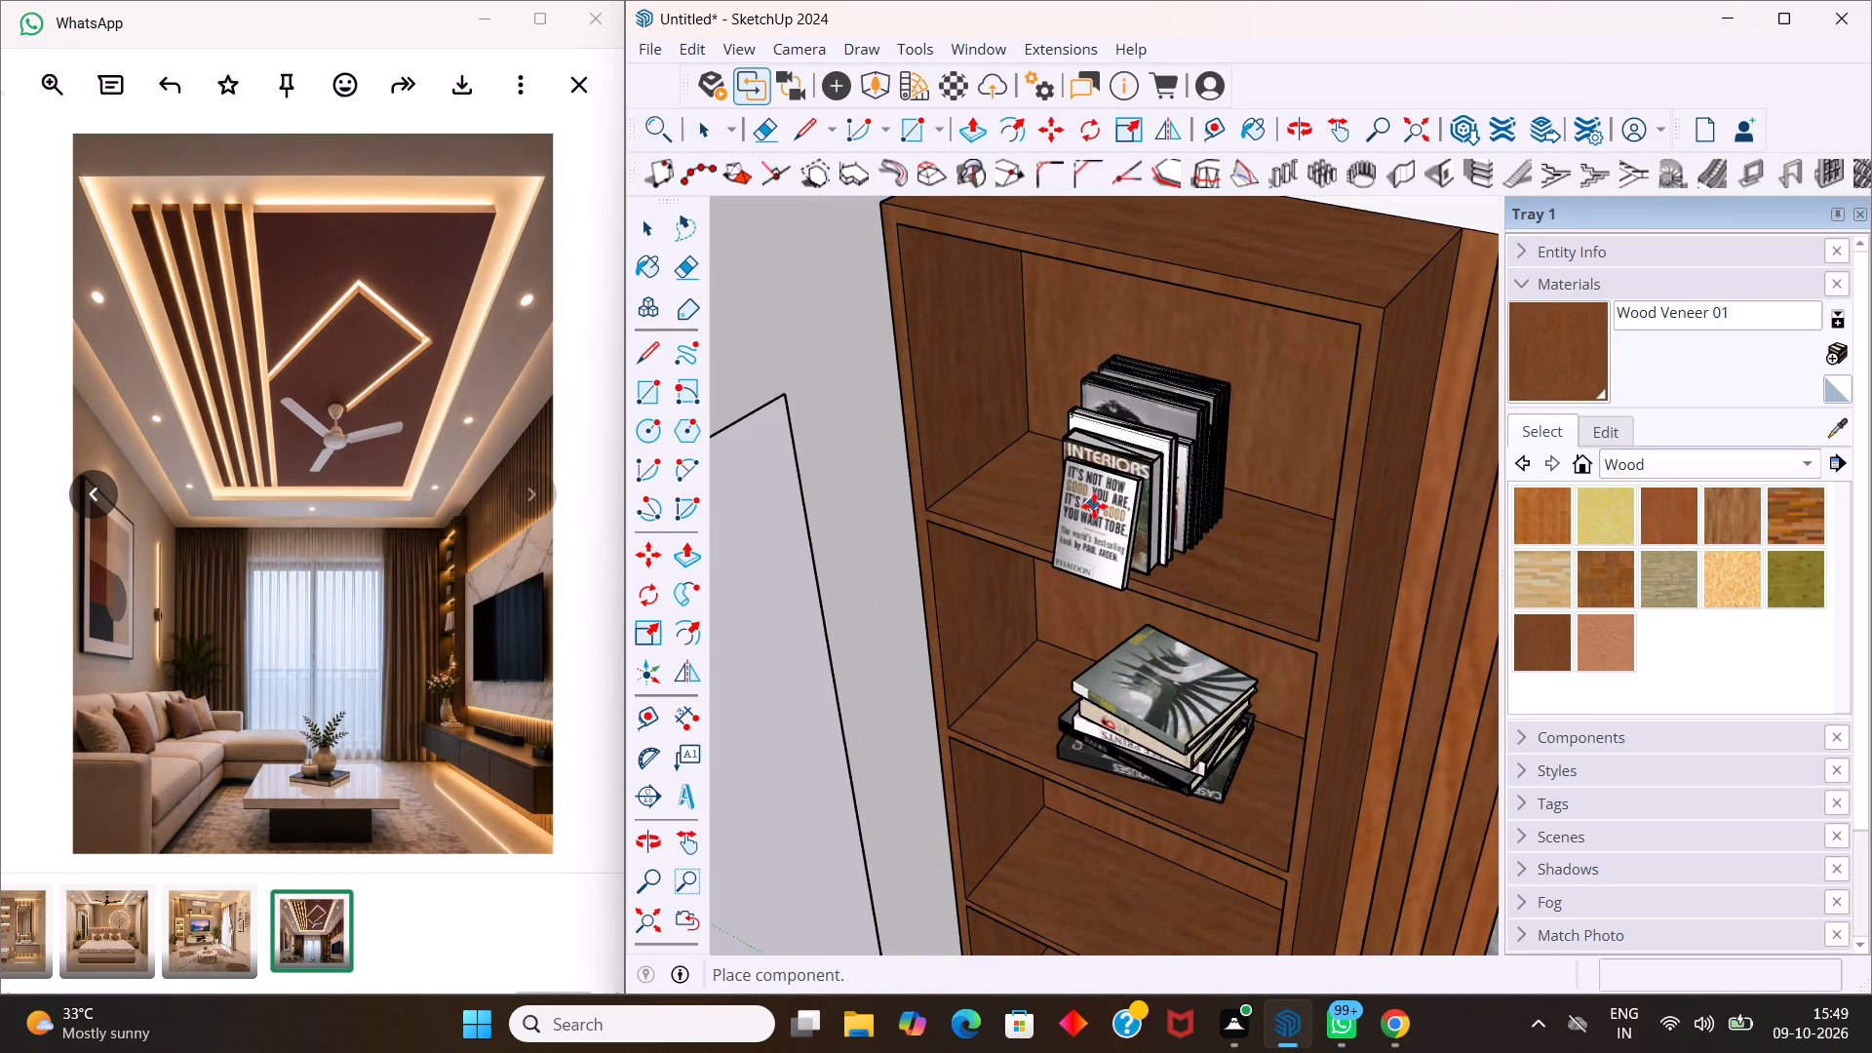
Scale the upright books on the top shelf by 1.19 along green, and along red by 0.57 followed by 1.31.
key("s")
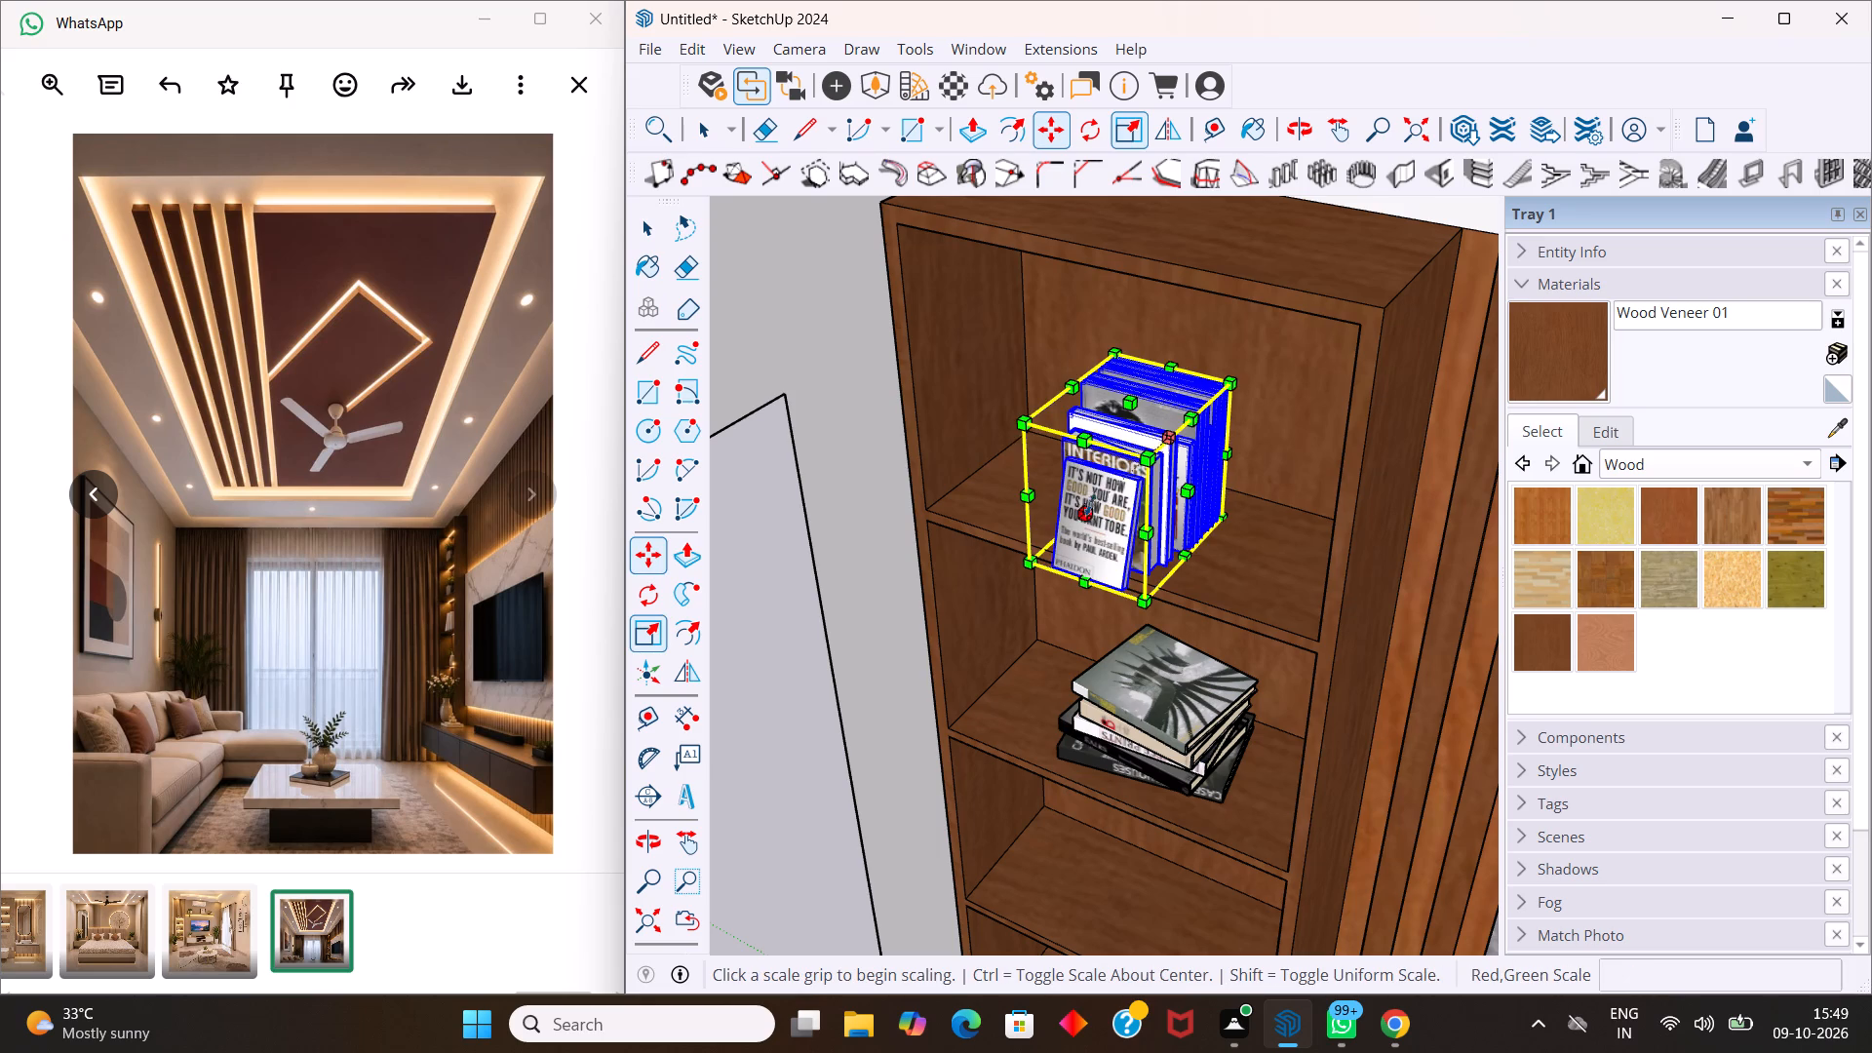
left_click_drag(1132, 406, 1133, 405)
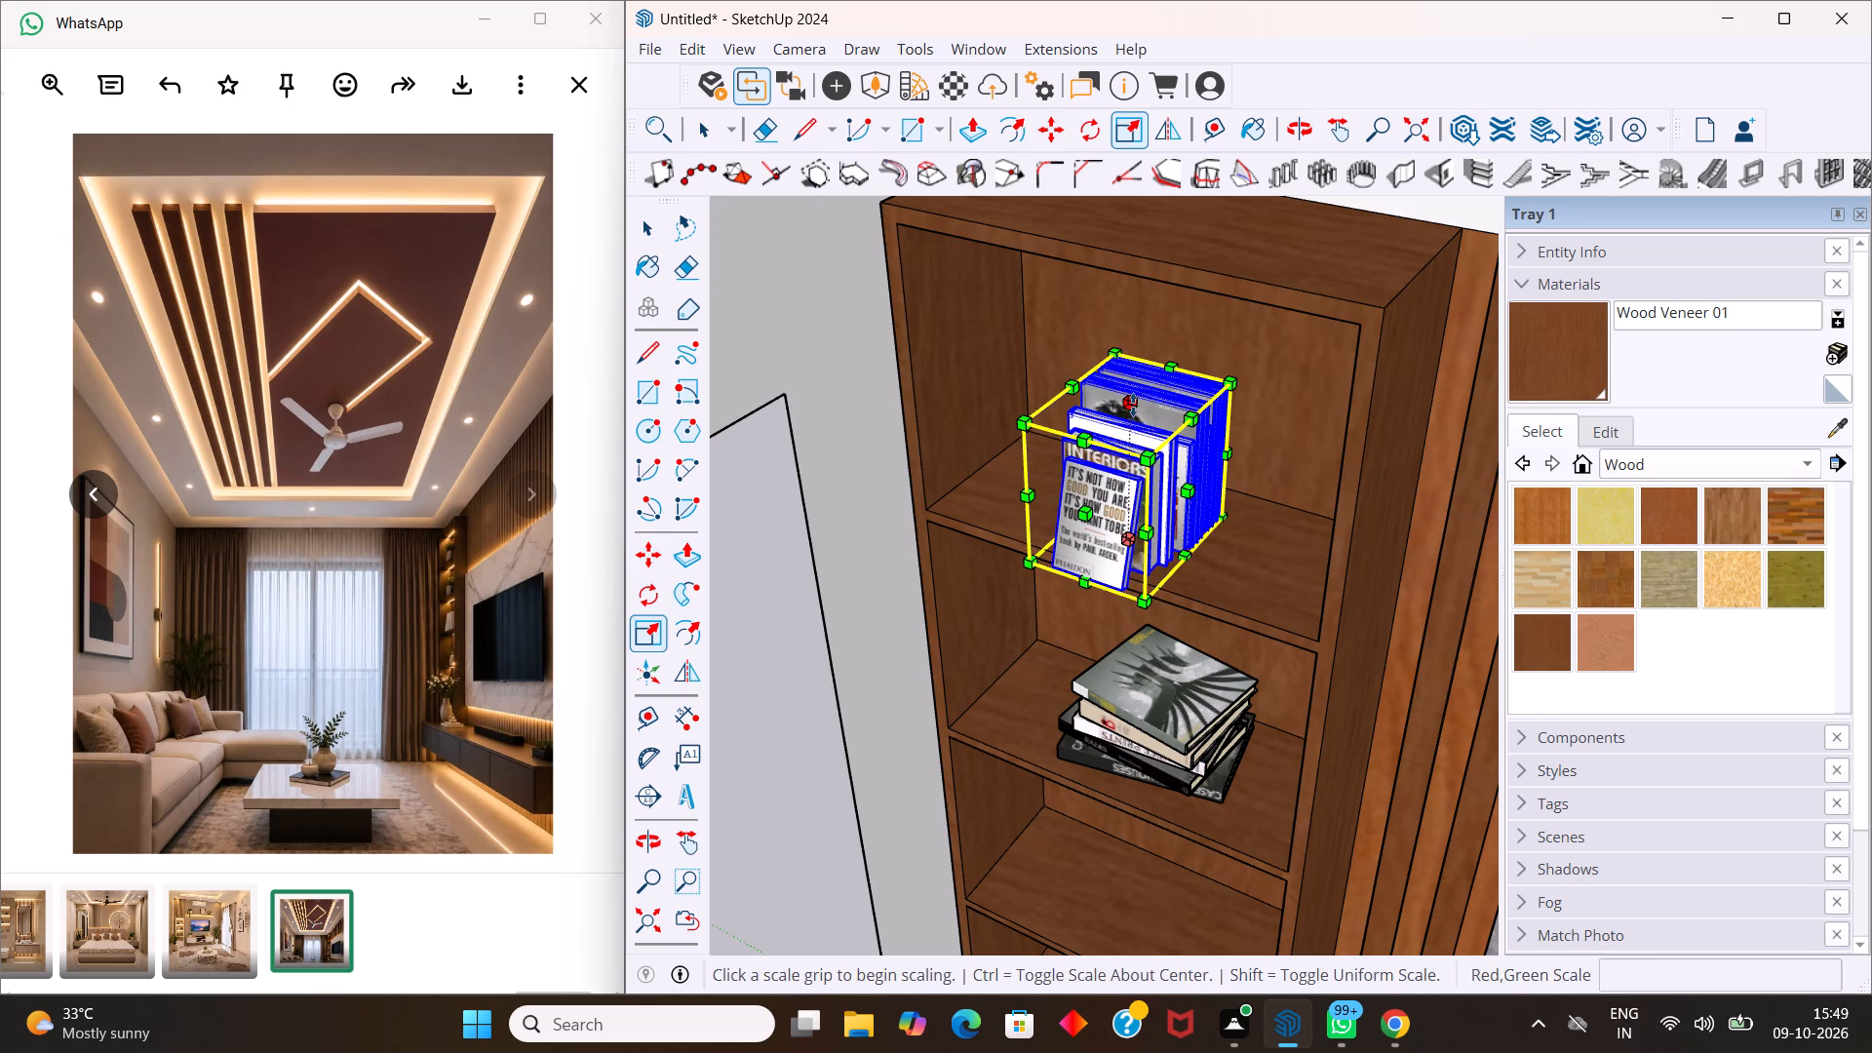
left_click_drag(1133, 405, 1158, 417)
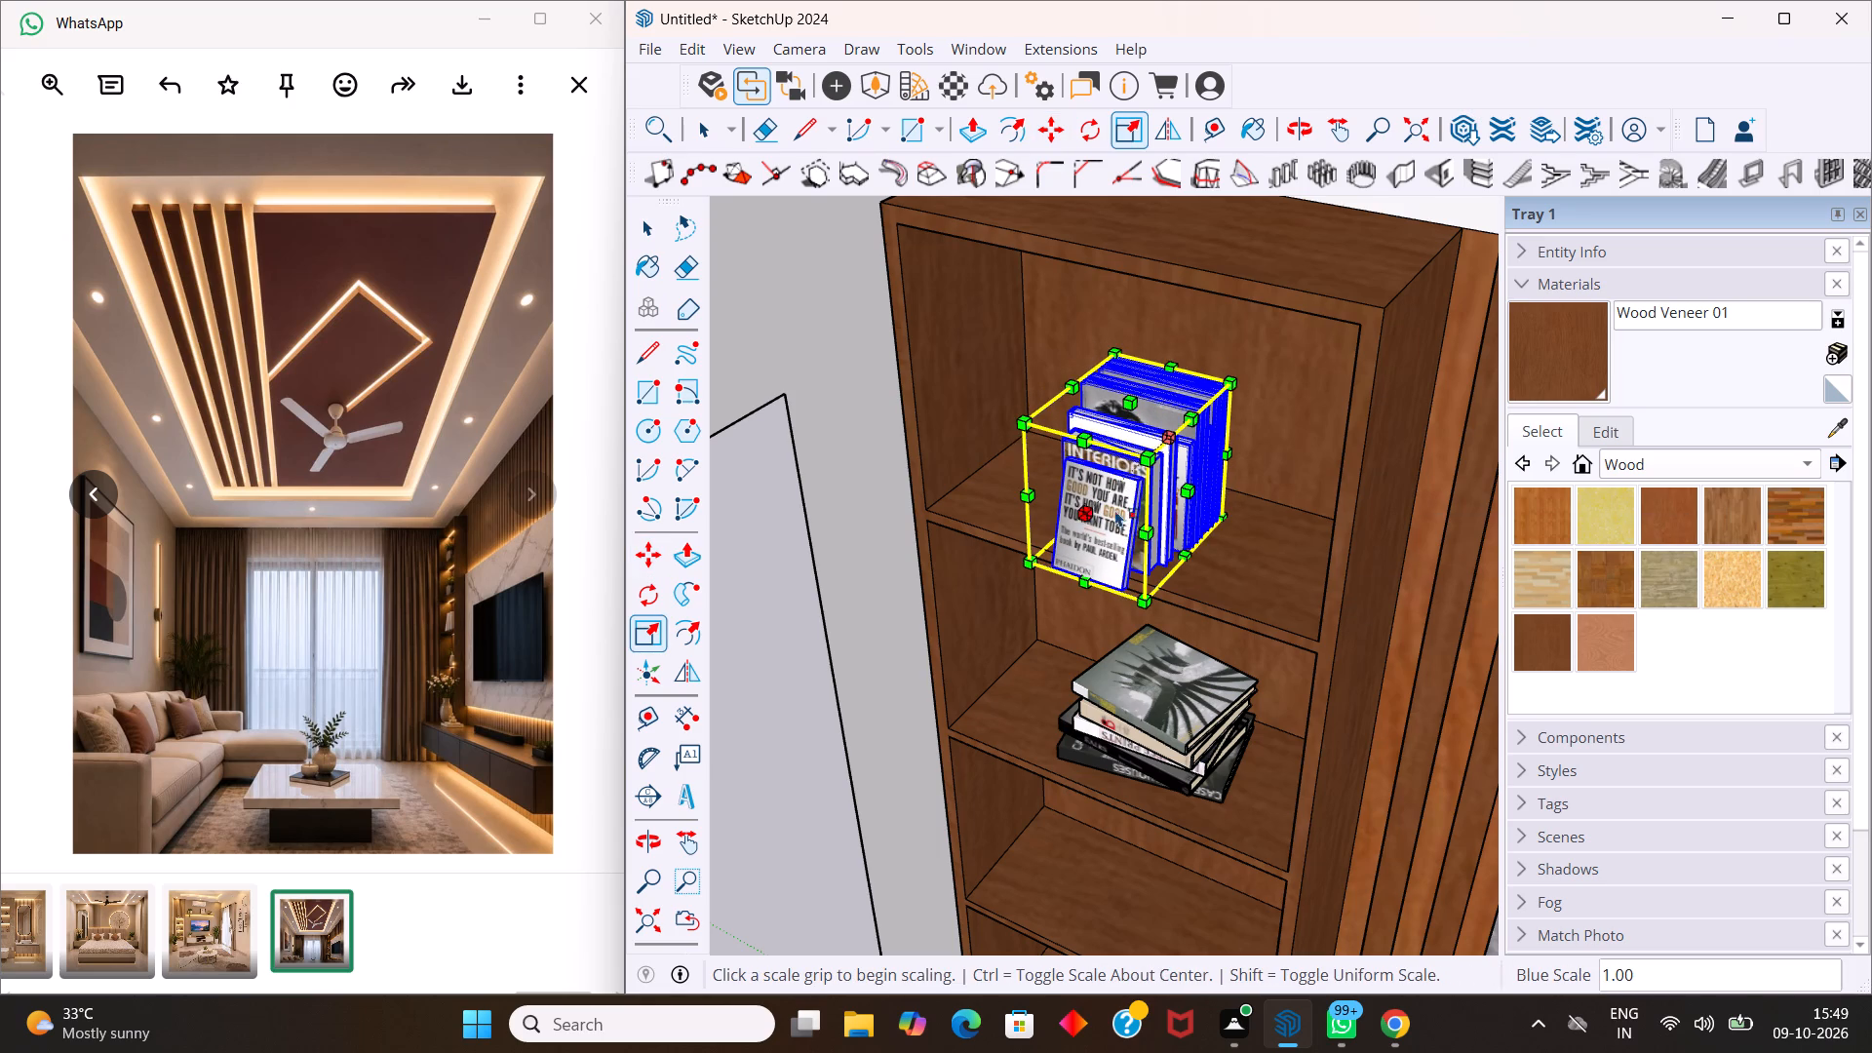
left_click_drag(1190, 496, 1214, 487)
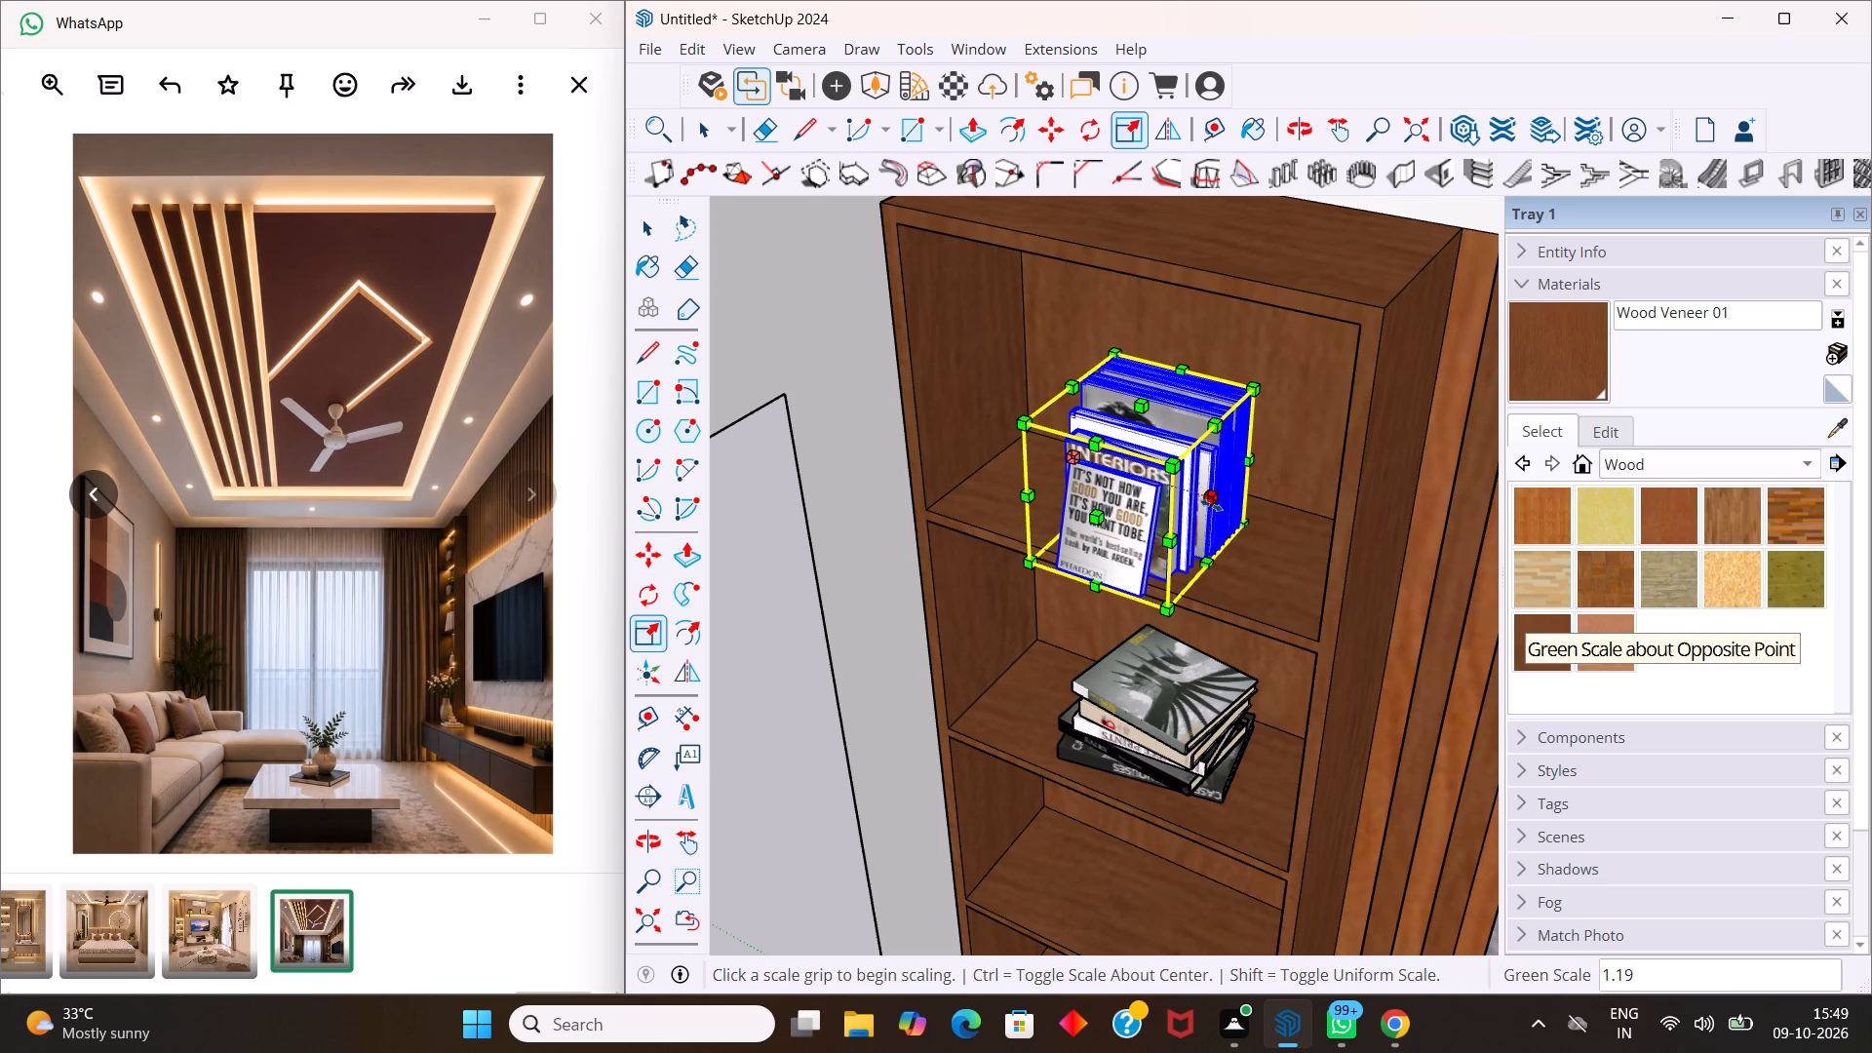
left_click_drag(1091, 525, 1150, 494)
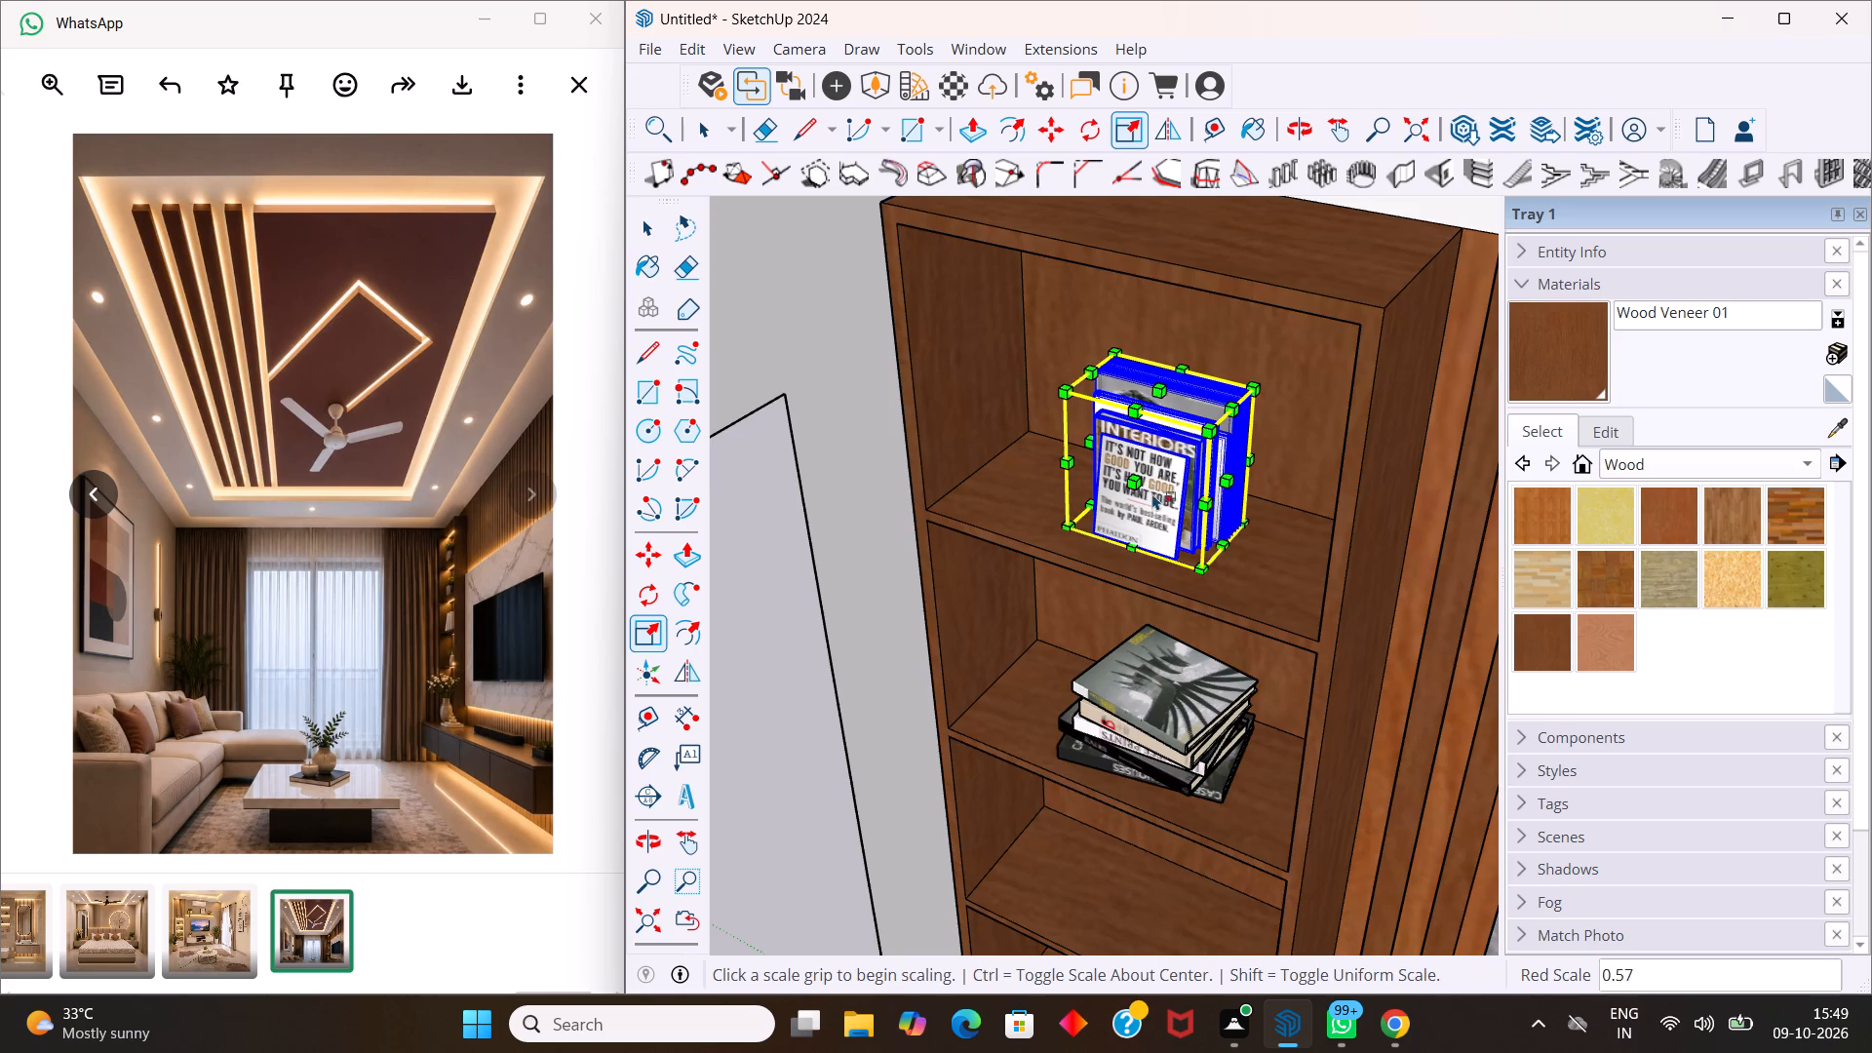
scroll(1156, 485, "up", 4)
left_click_drag(1125, 482, 1101, 506)
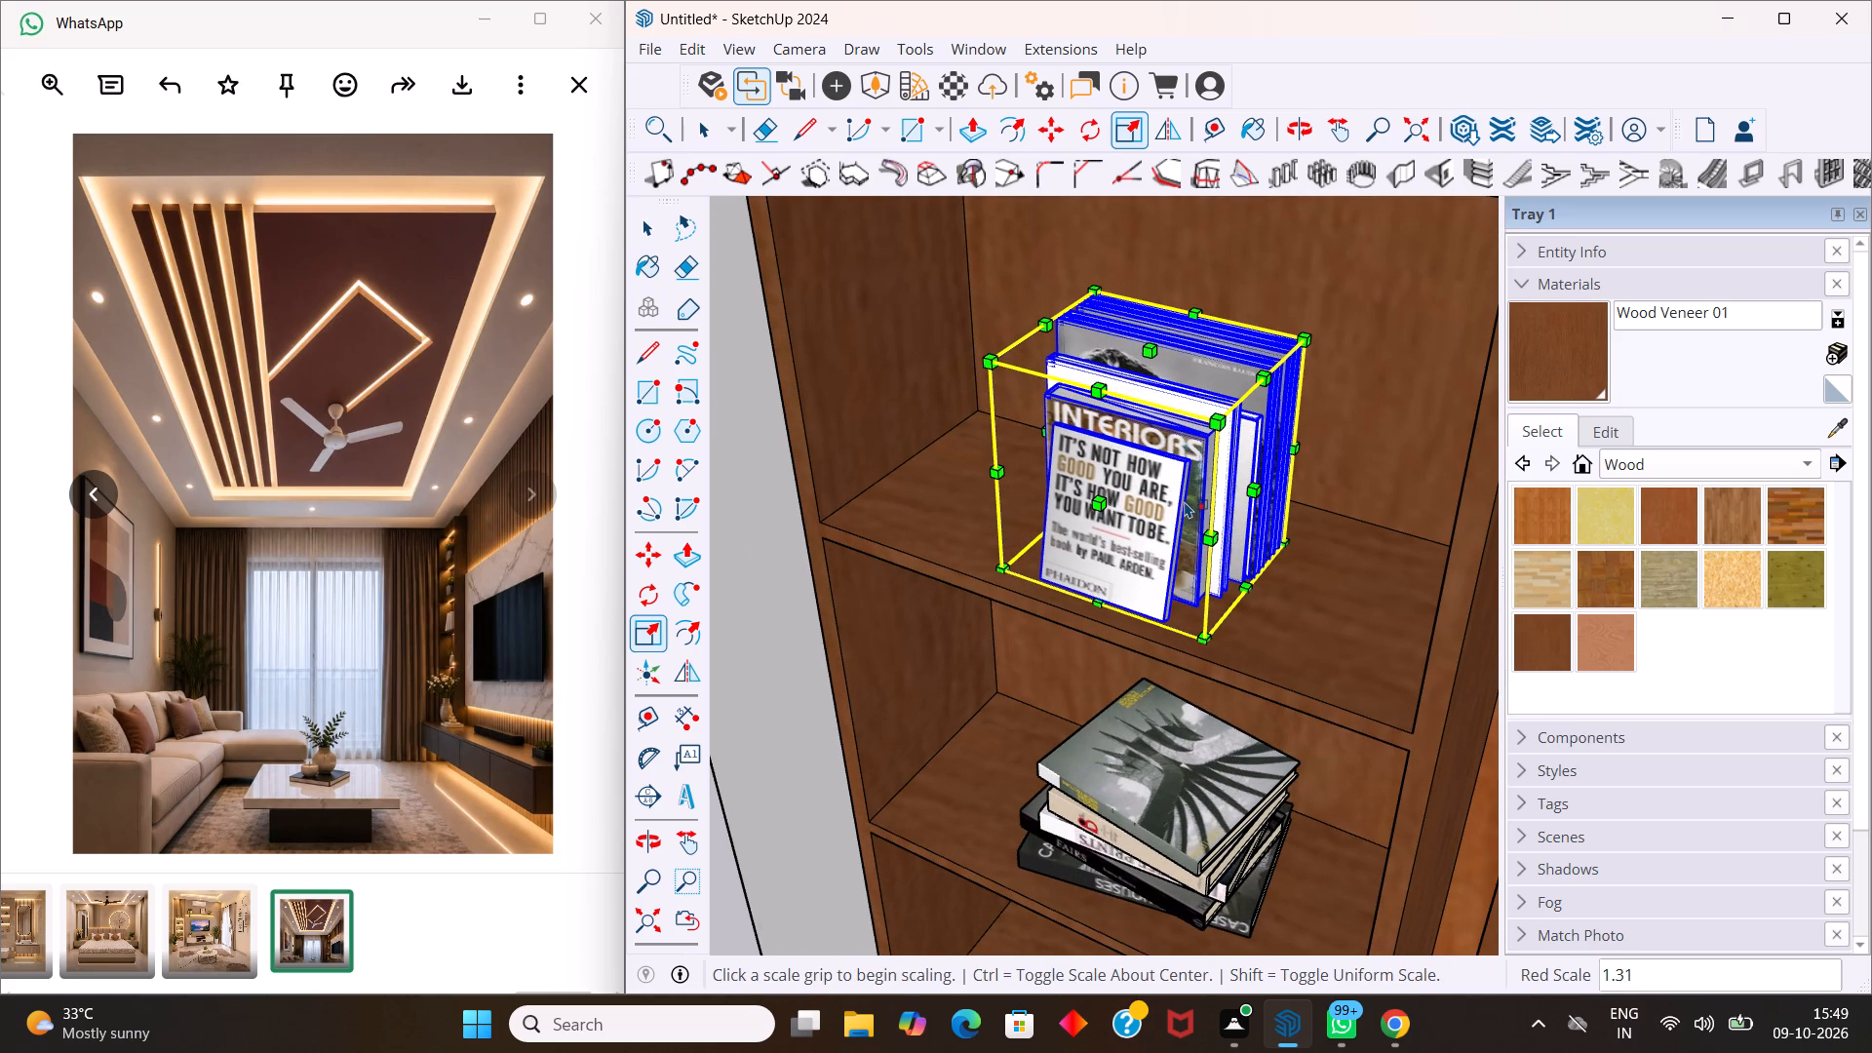
key("Escape")
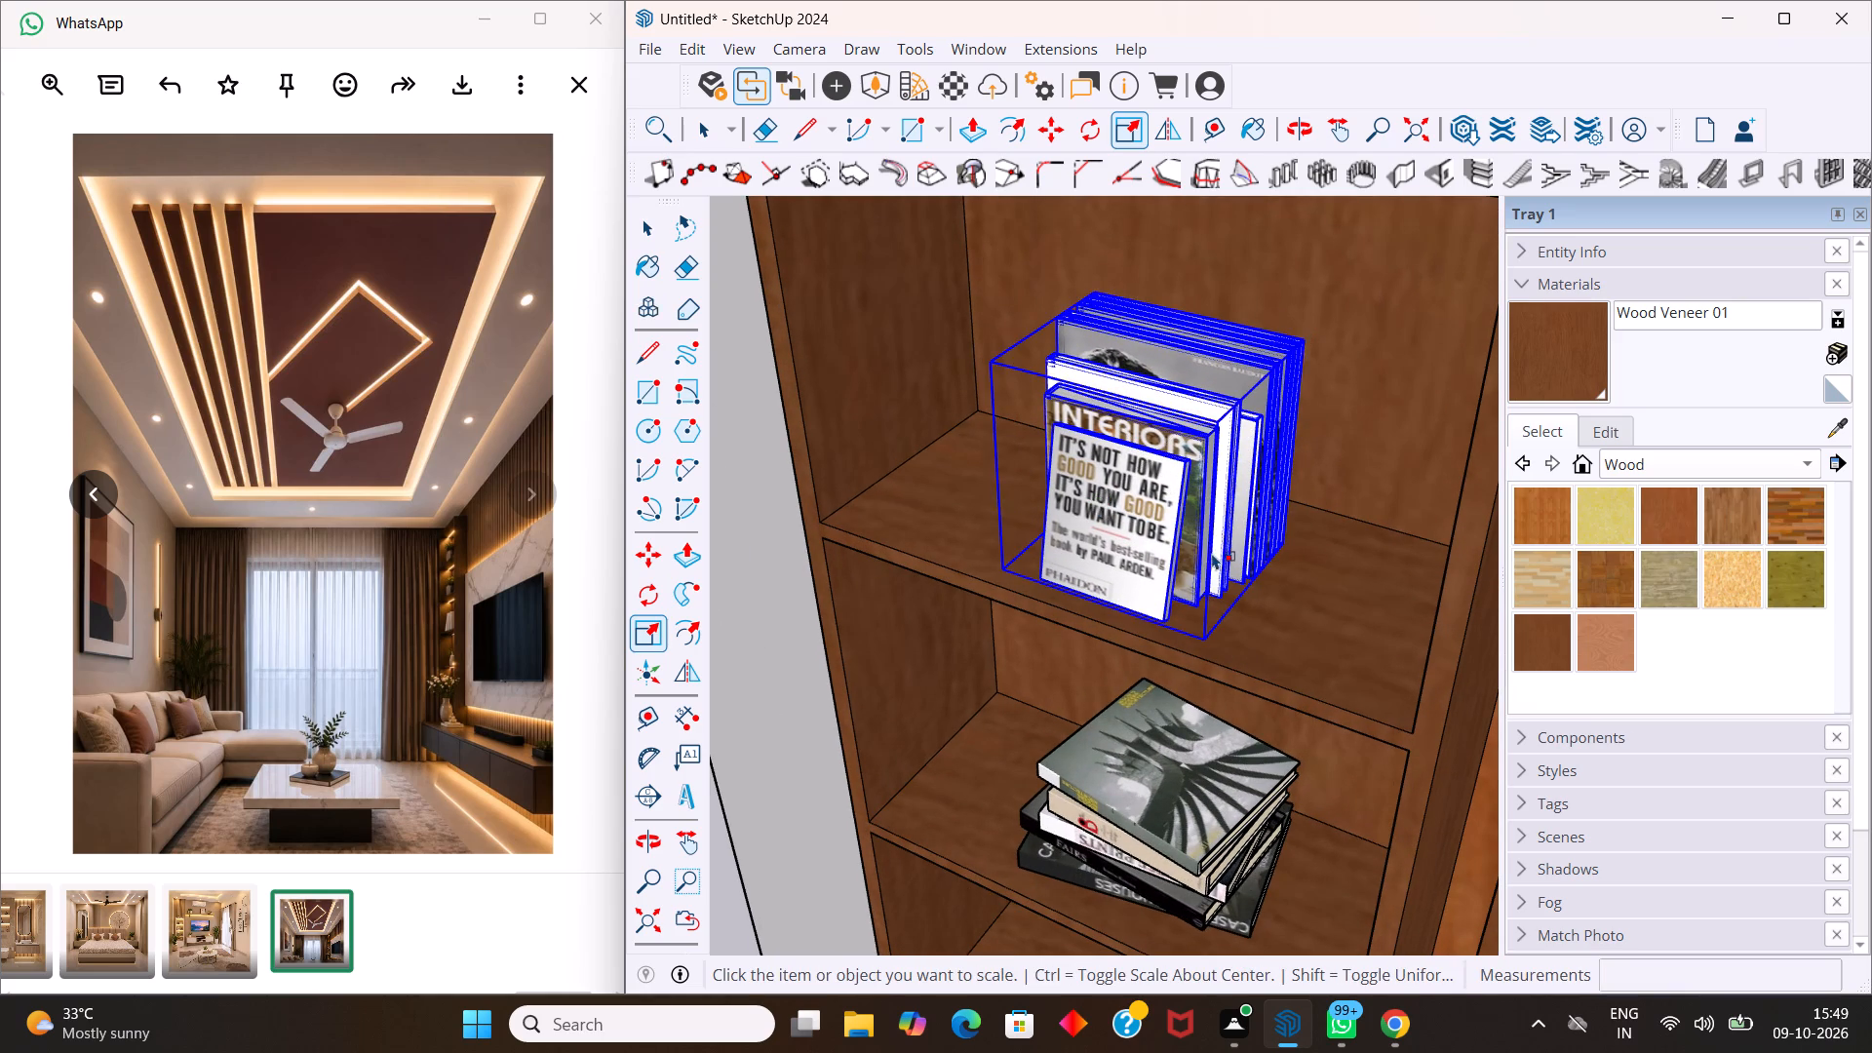
Deselect the upright books and examine the open shelf unit and TV wall from several distances and angles.
scroll(1096, 495, "down", 10)
scroll(1042, 433, "down", 5)
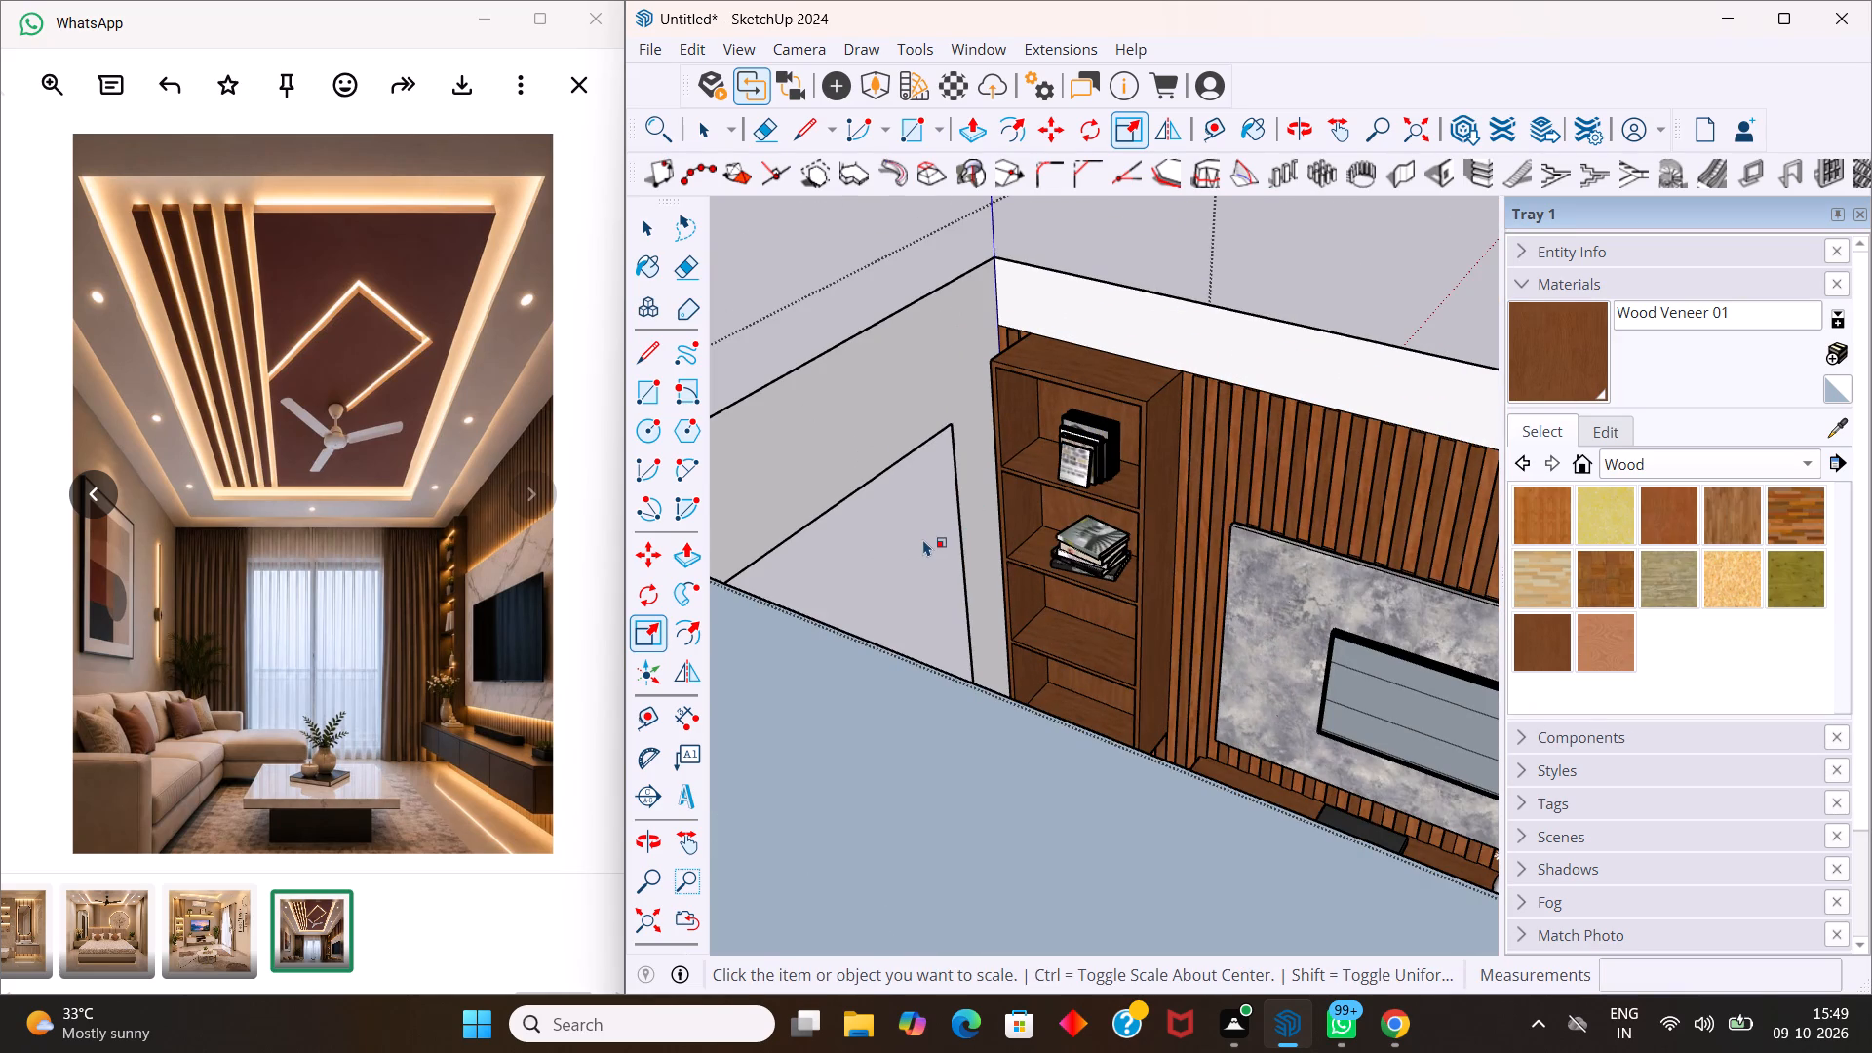
left_click(923, 539)
scroll(1120, 439, "up", 4)
left_click(823, 615)
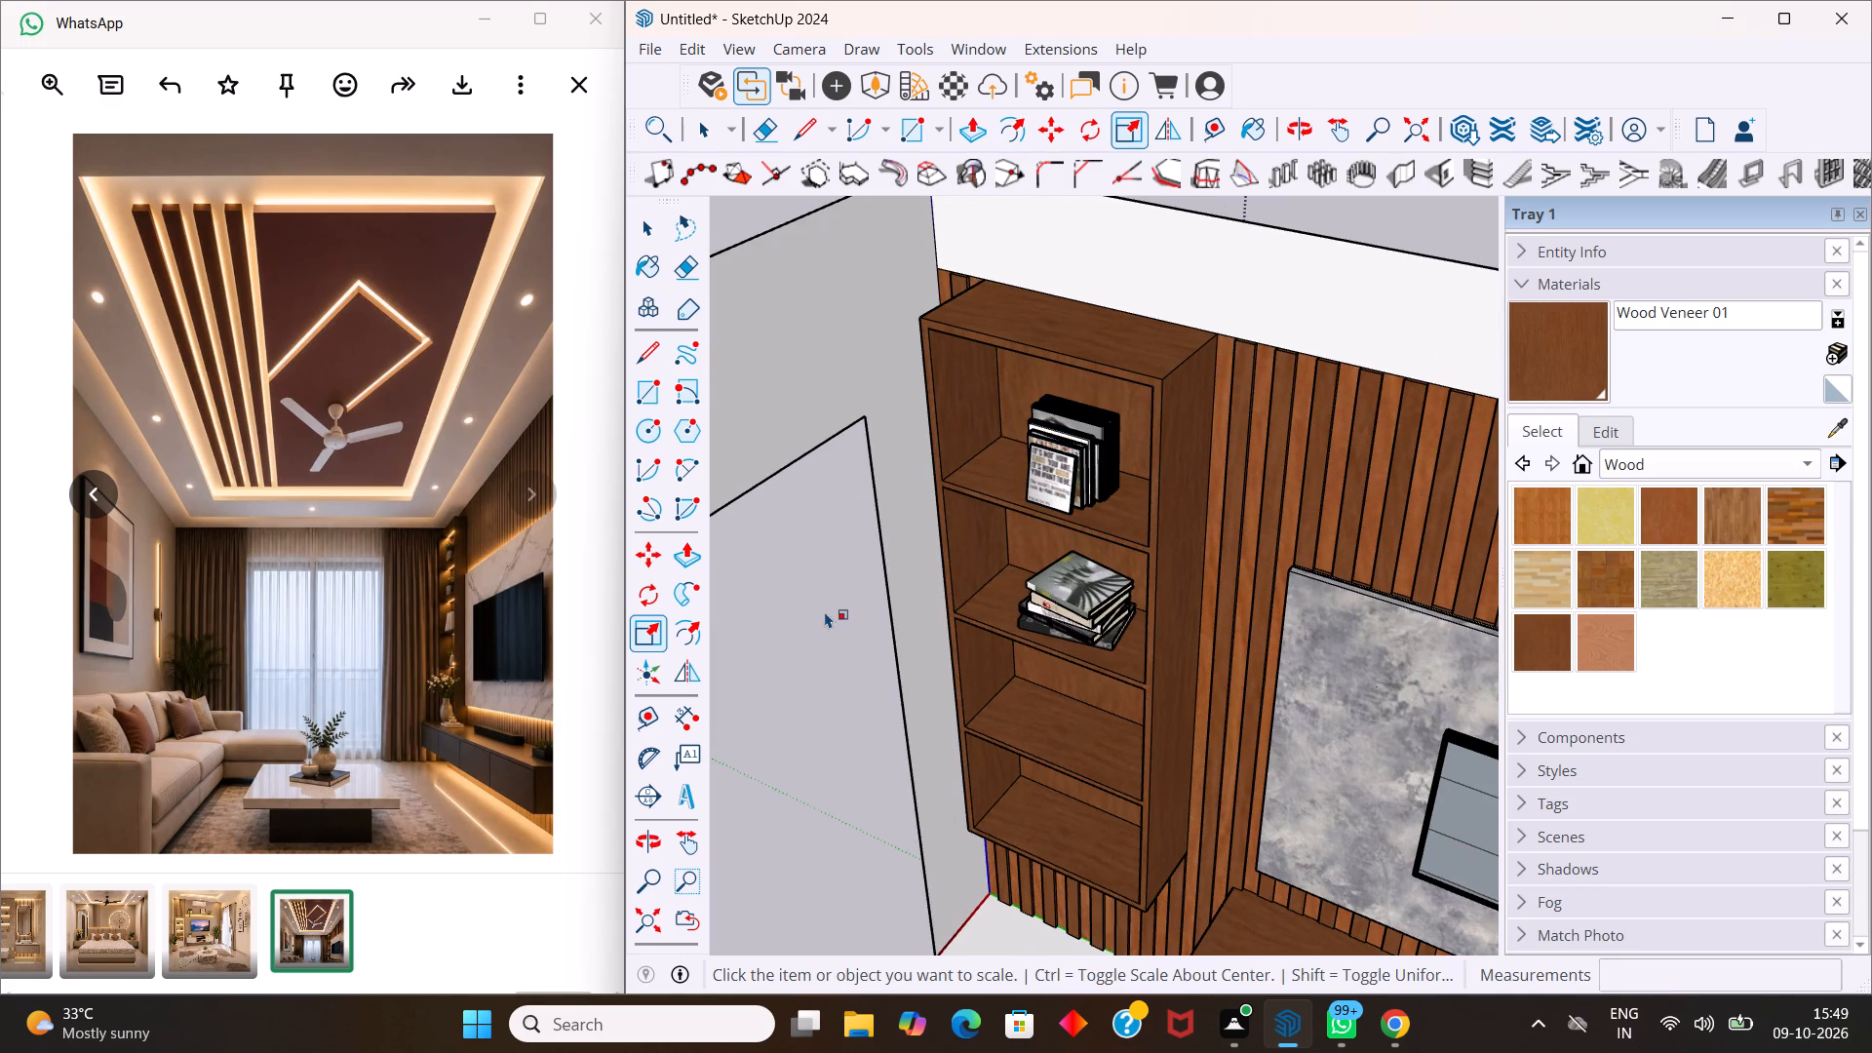
scroll(860, 598, "down", 5)
middle_click_drag(1016, 541, 1102, 521)
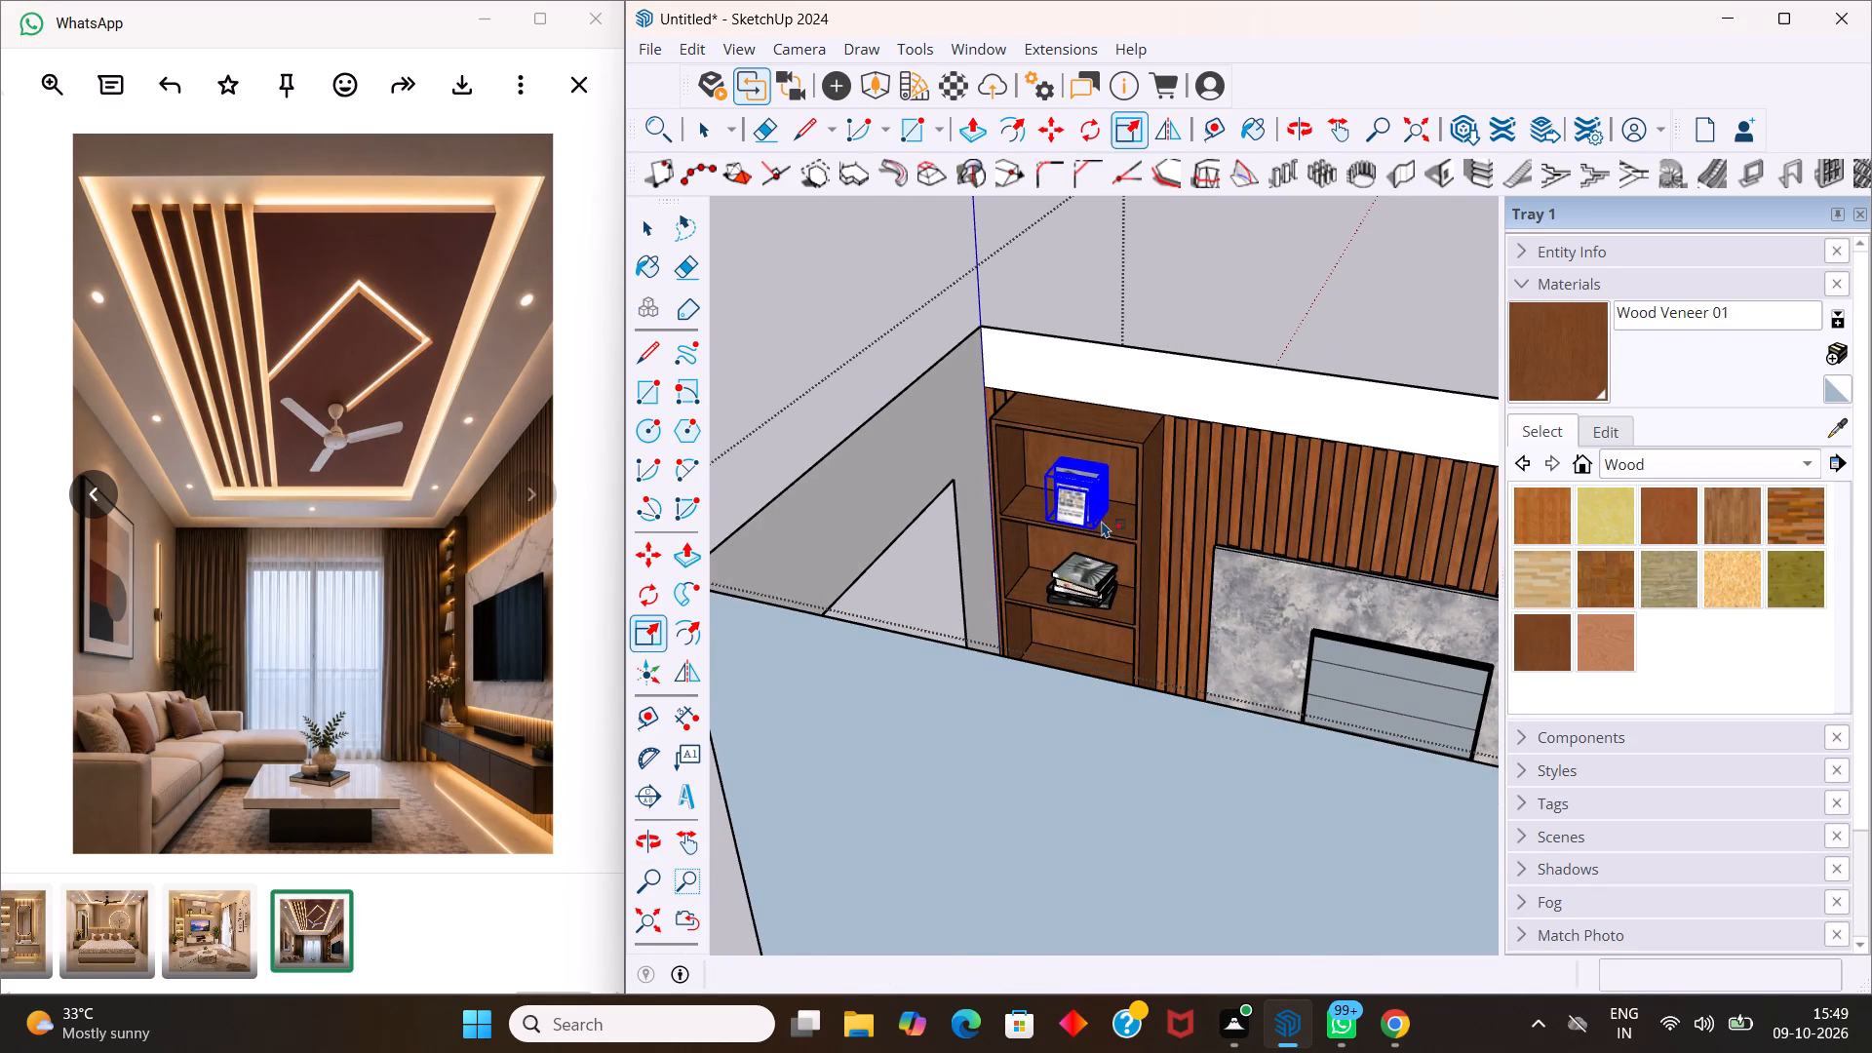
key("space")
left_click(1181, 337)
scroll(1123, 441, "up", 5)
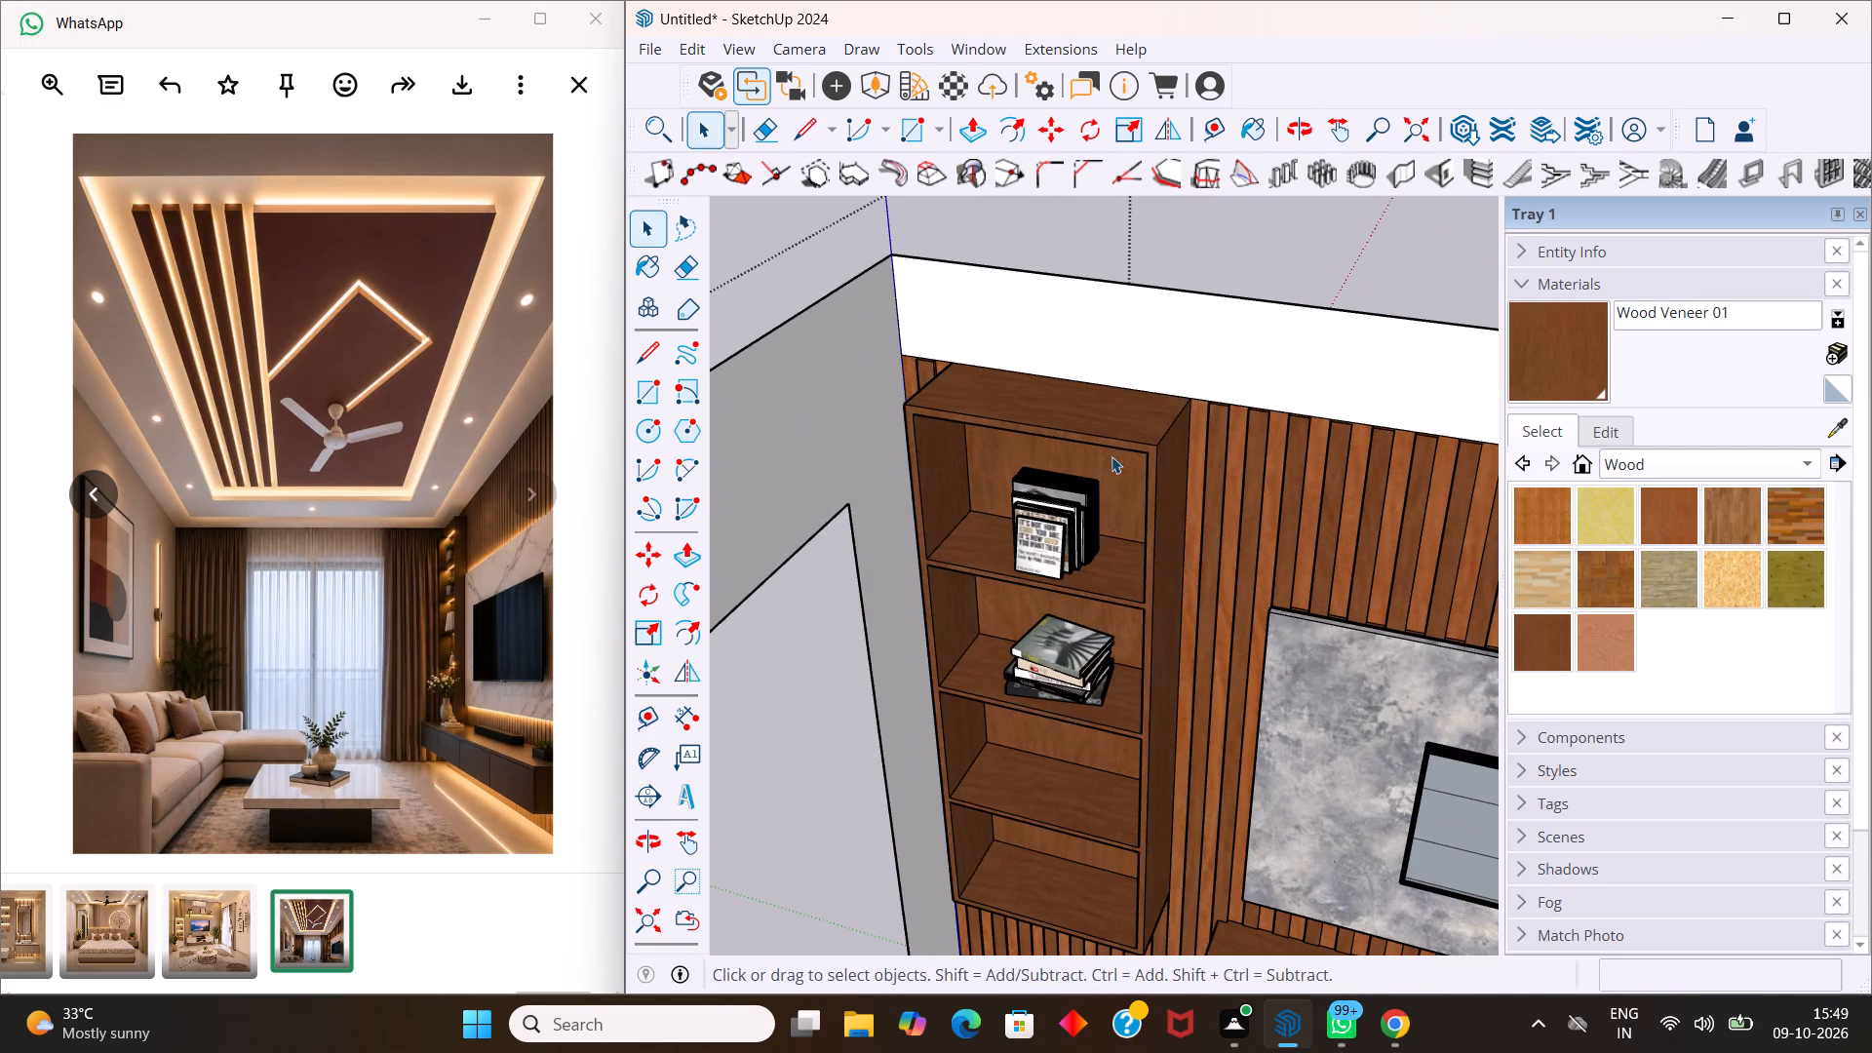
scroll(1034, 529, "down", 5)
middle_click_drag(1134, 560, 1087, 539)
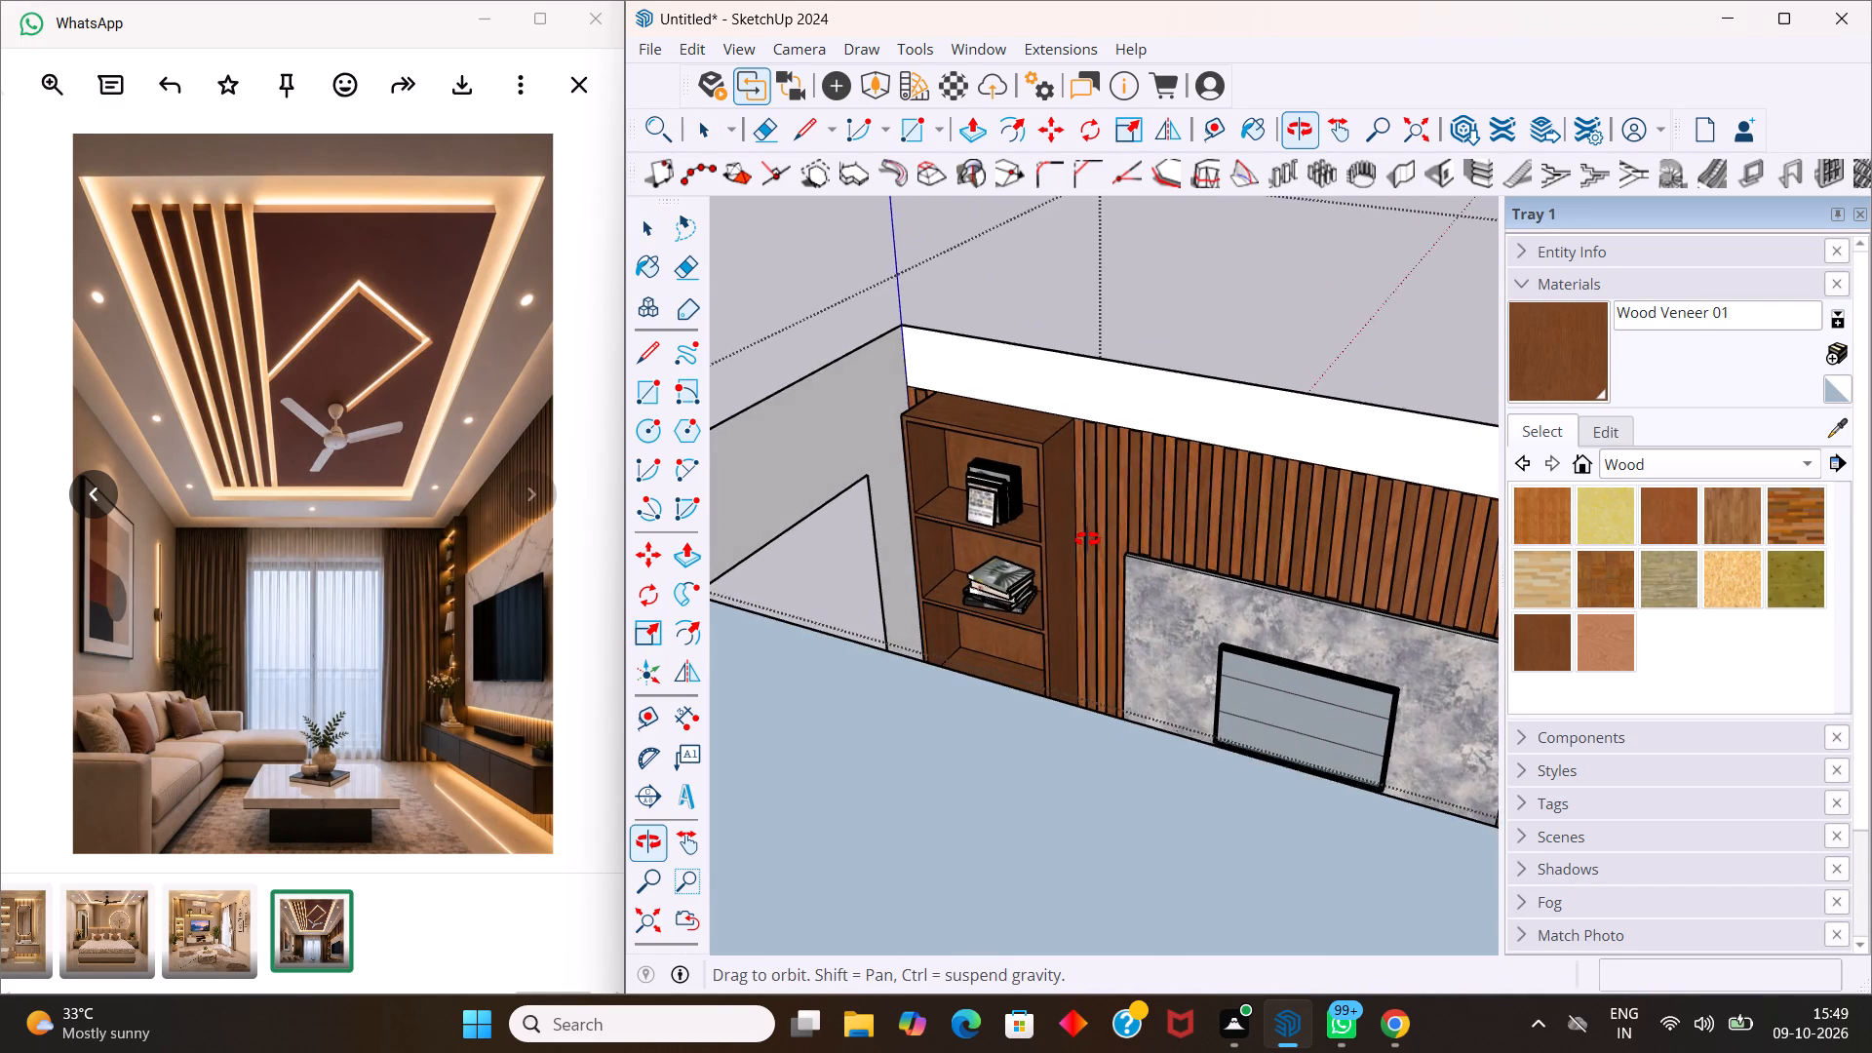
middle_click_drag(1087, 539, 1066, 520)
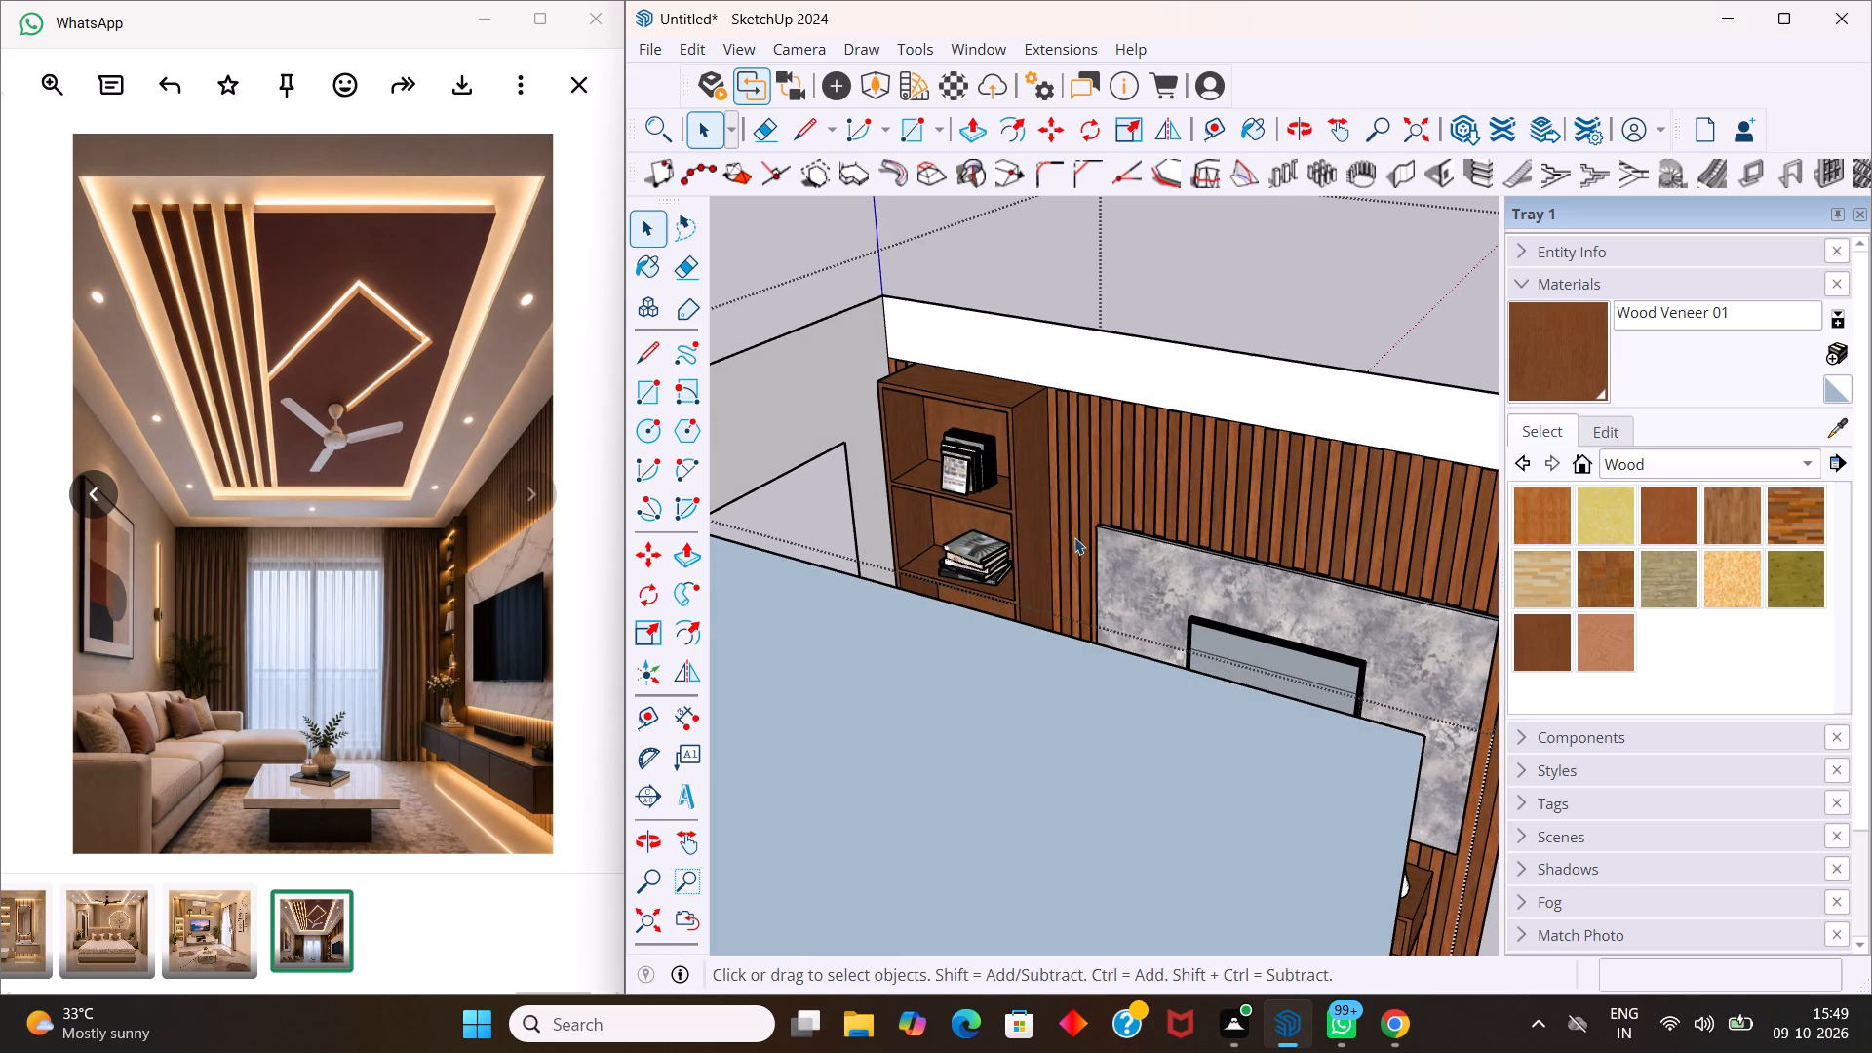
scroll(1075, 530, "down", 1)
middle_click_drag(1045, 541, 912, 532)
middle_click_drag(1463, 674, 1317, 650)
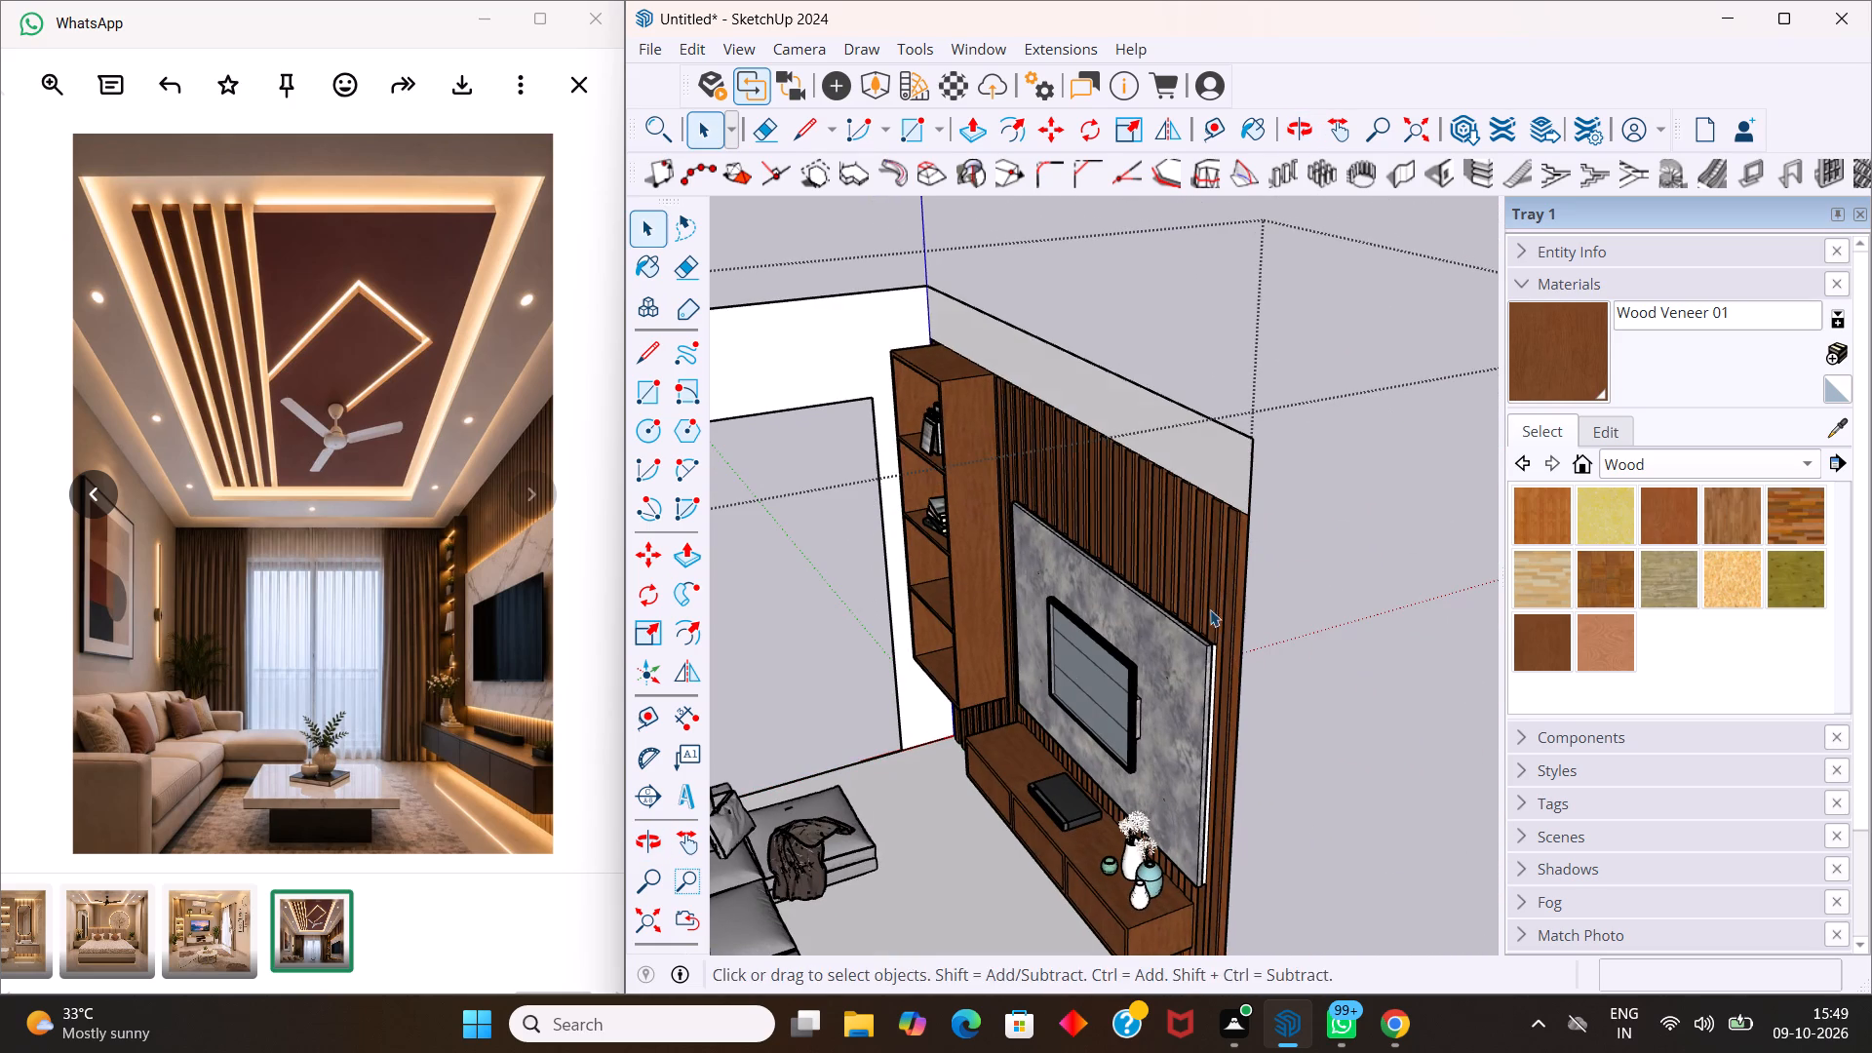
Import the Vase+with+Flower_260429 model from Downloads and place it on the TV console's end beside the open shelf unit.
left_click(663, 55)
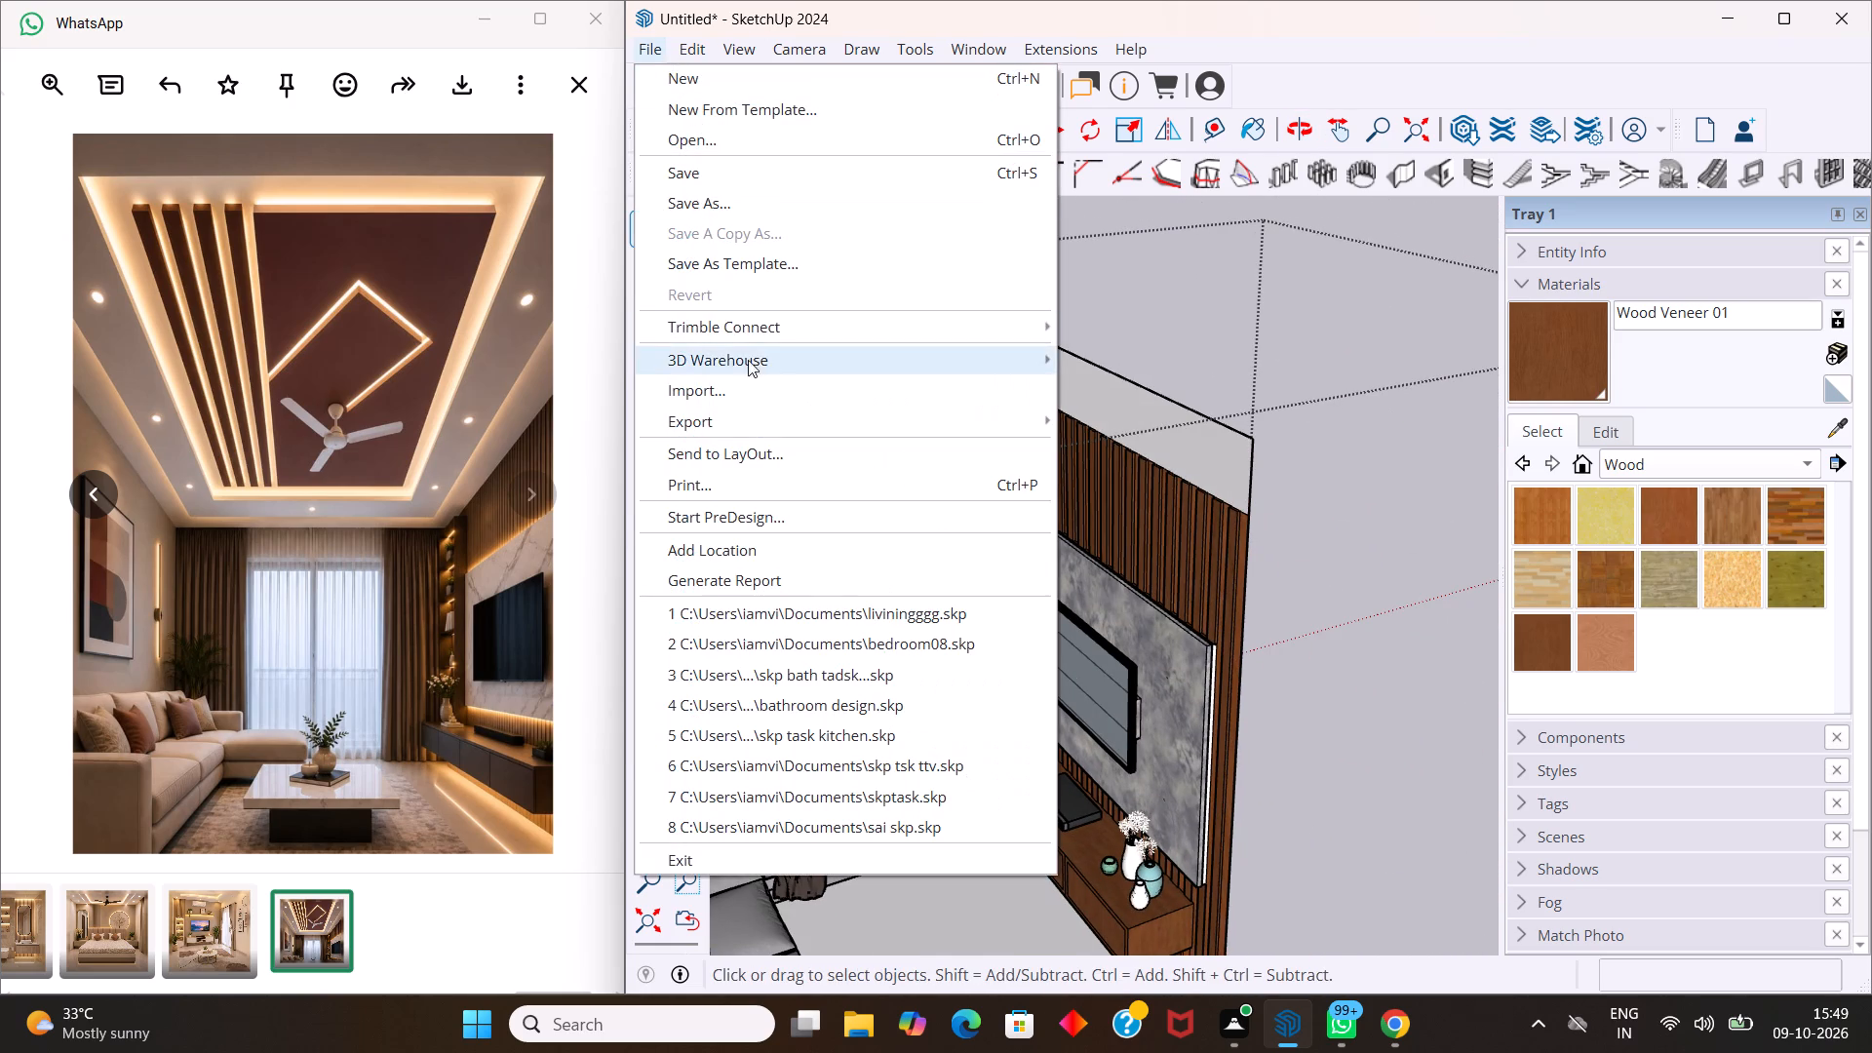
left_click(748, 377)
scroll(934, 406, "down", 2)
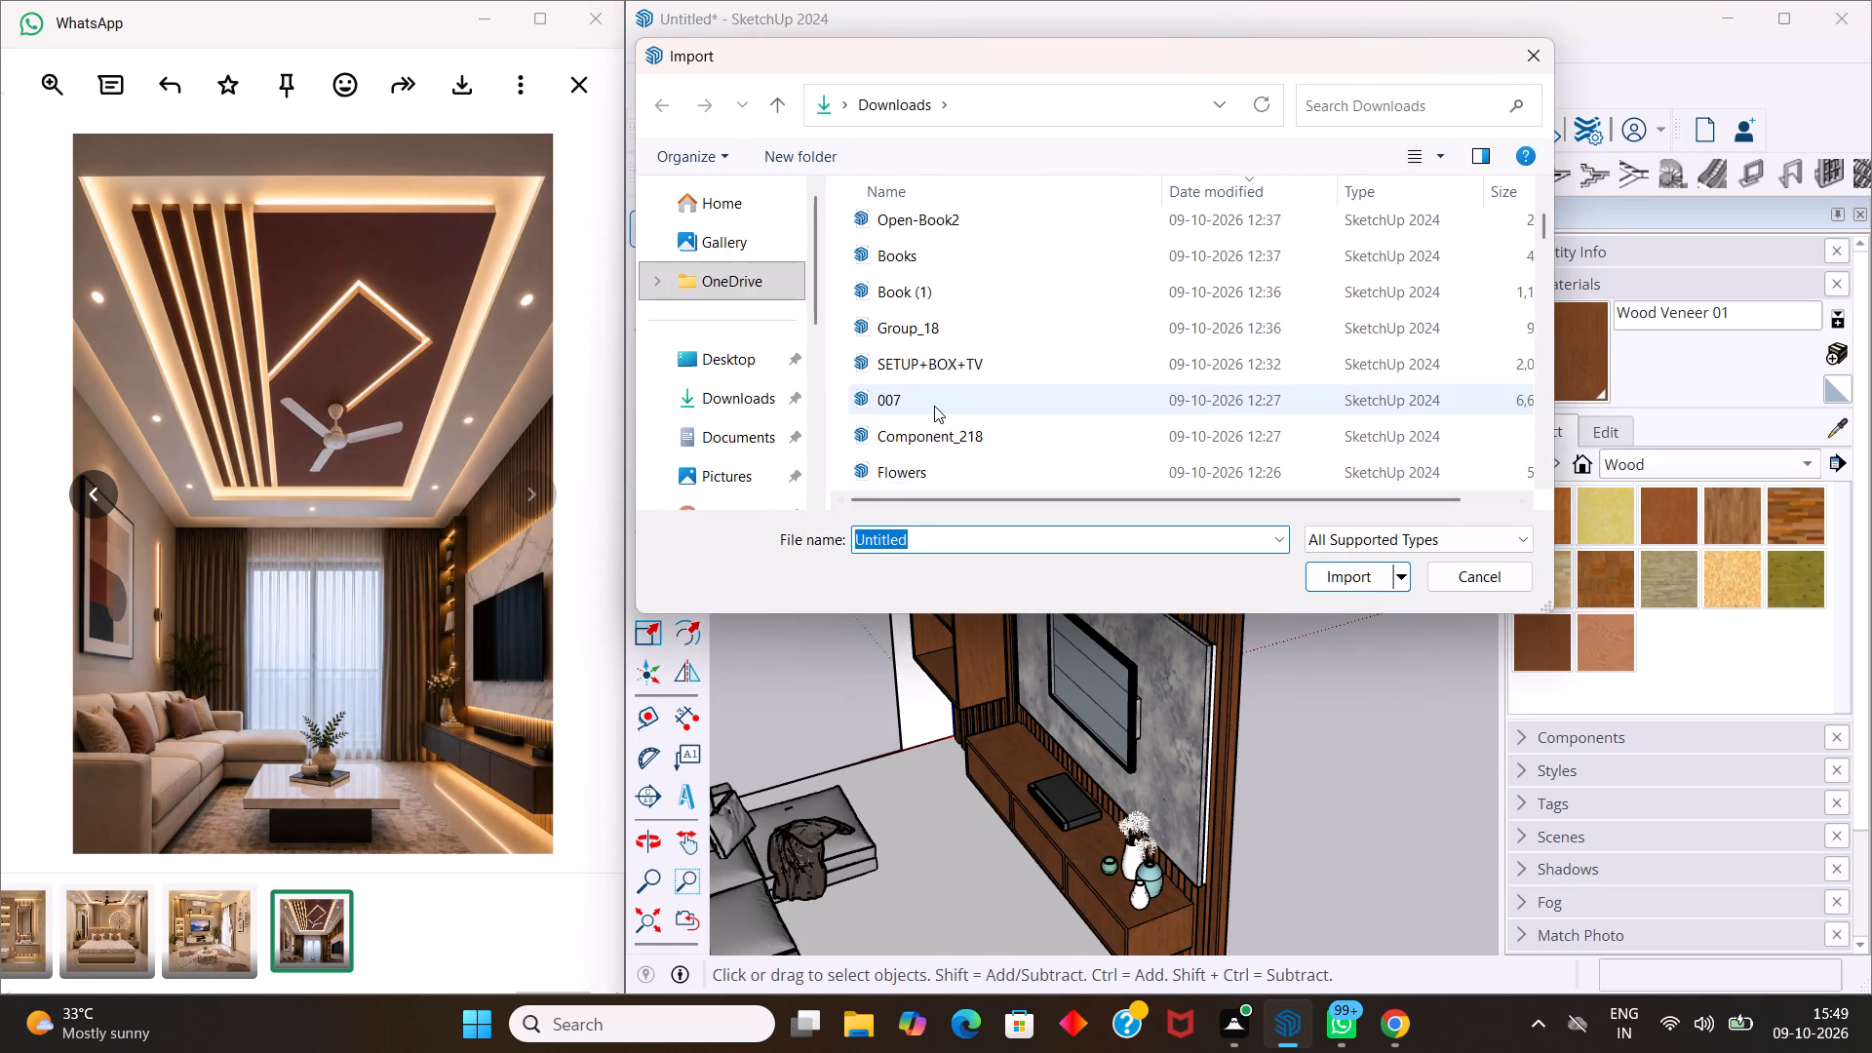
scroll(934, 406, "down", 1)
left_click(957, 402)
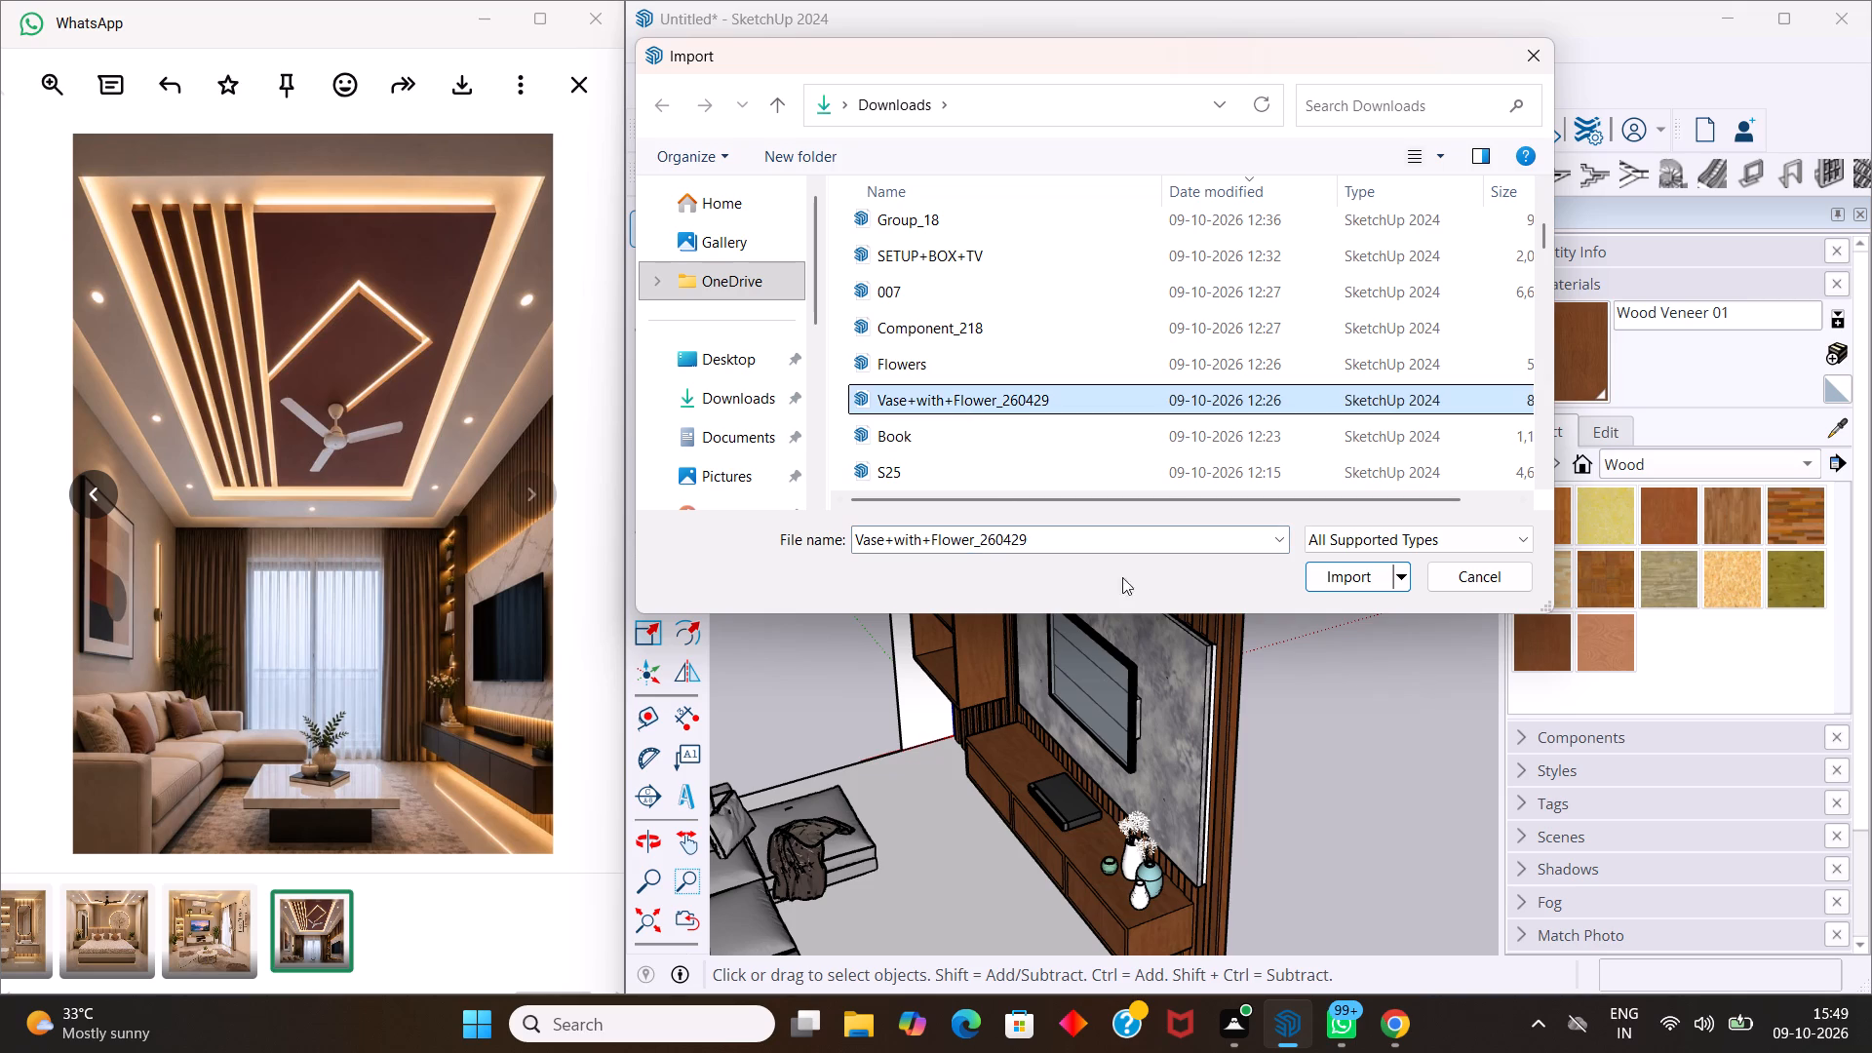
left_click(1368, 579)
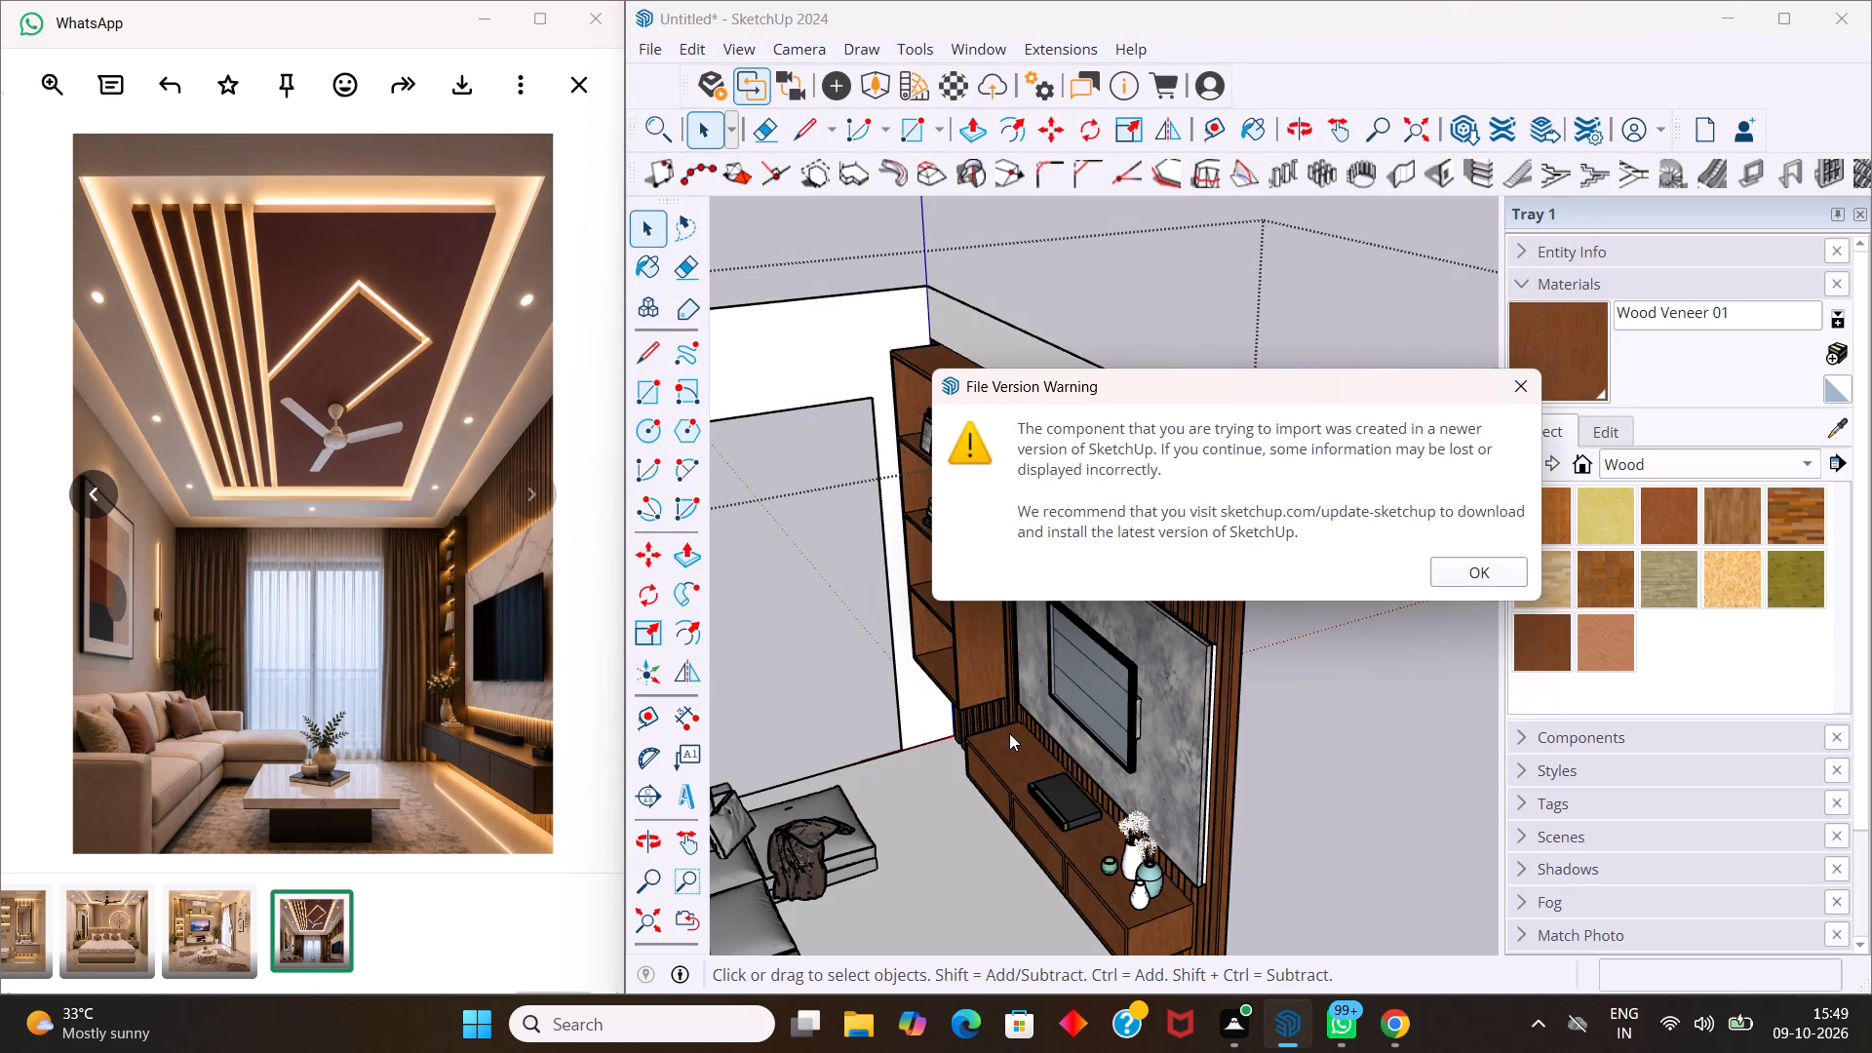
left_click(1437, 575)
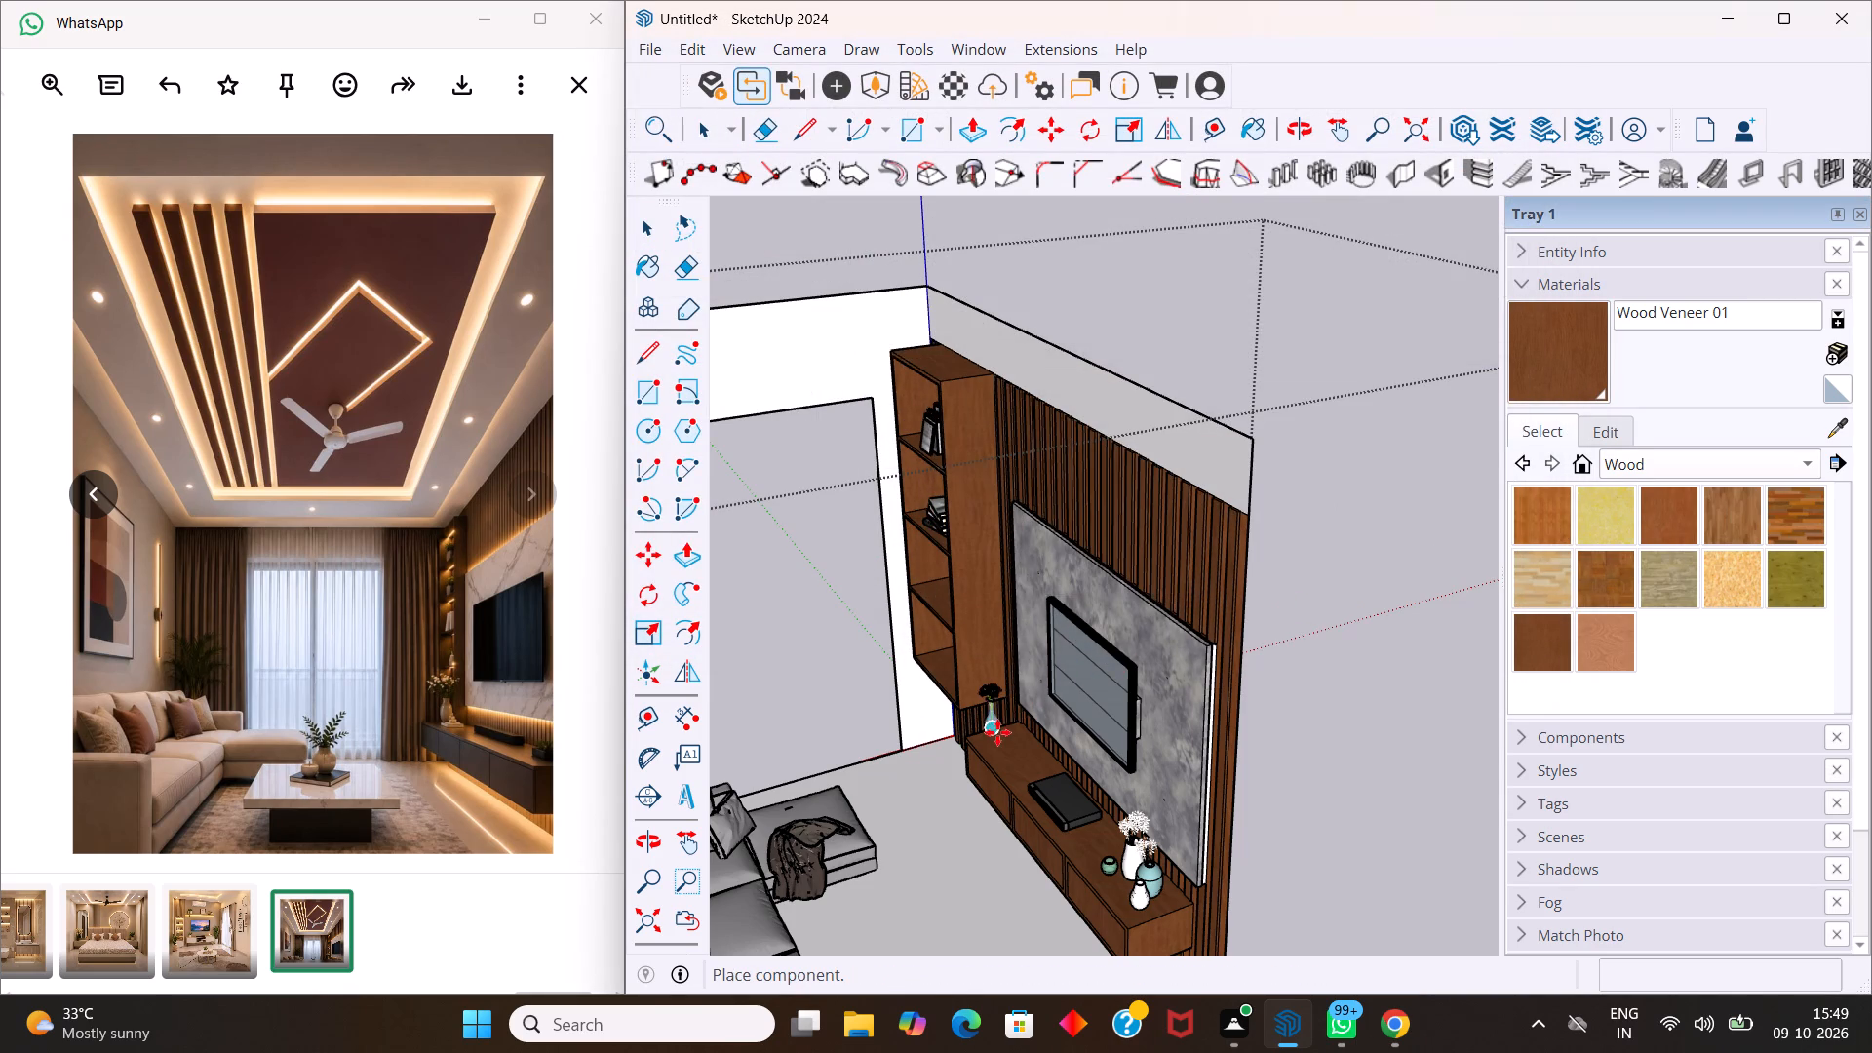
scroll(997, 733, "up", 11)
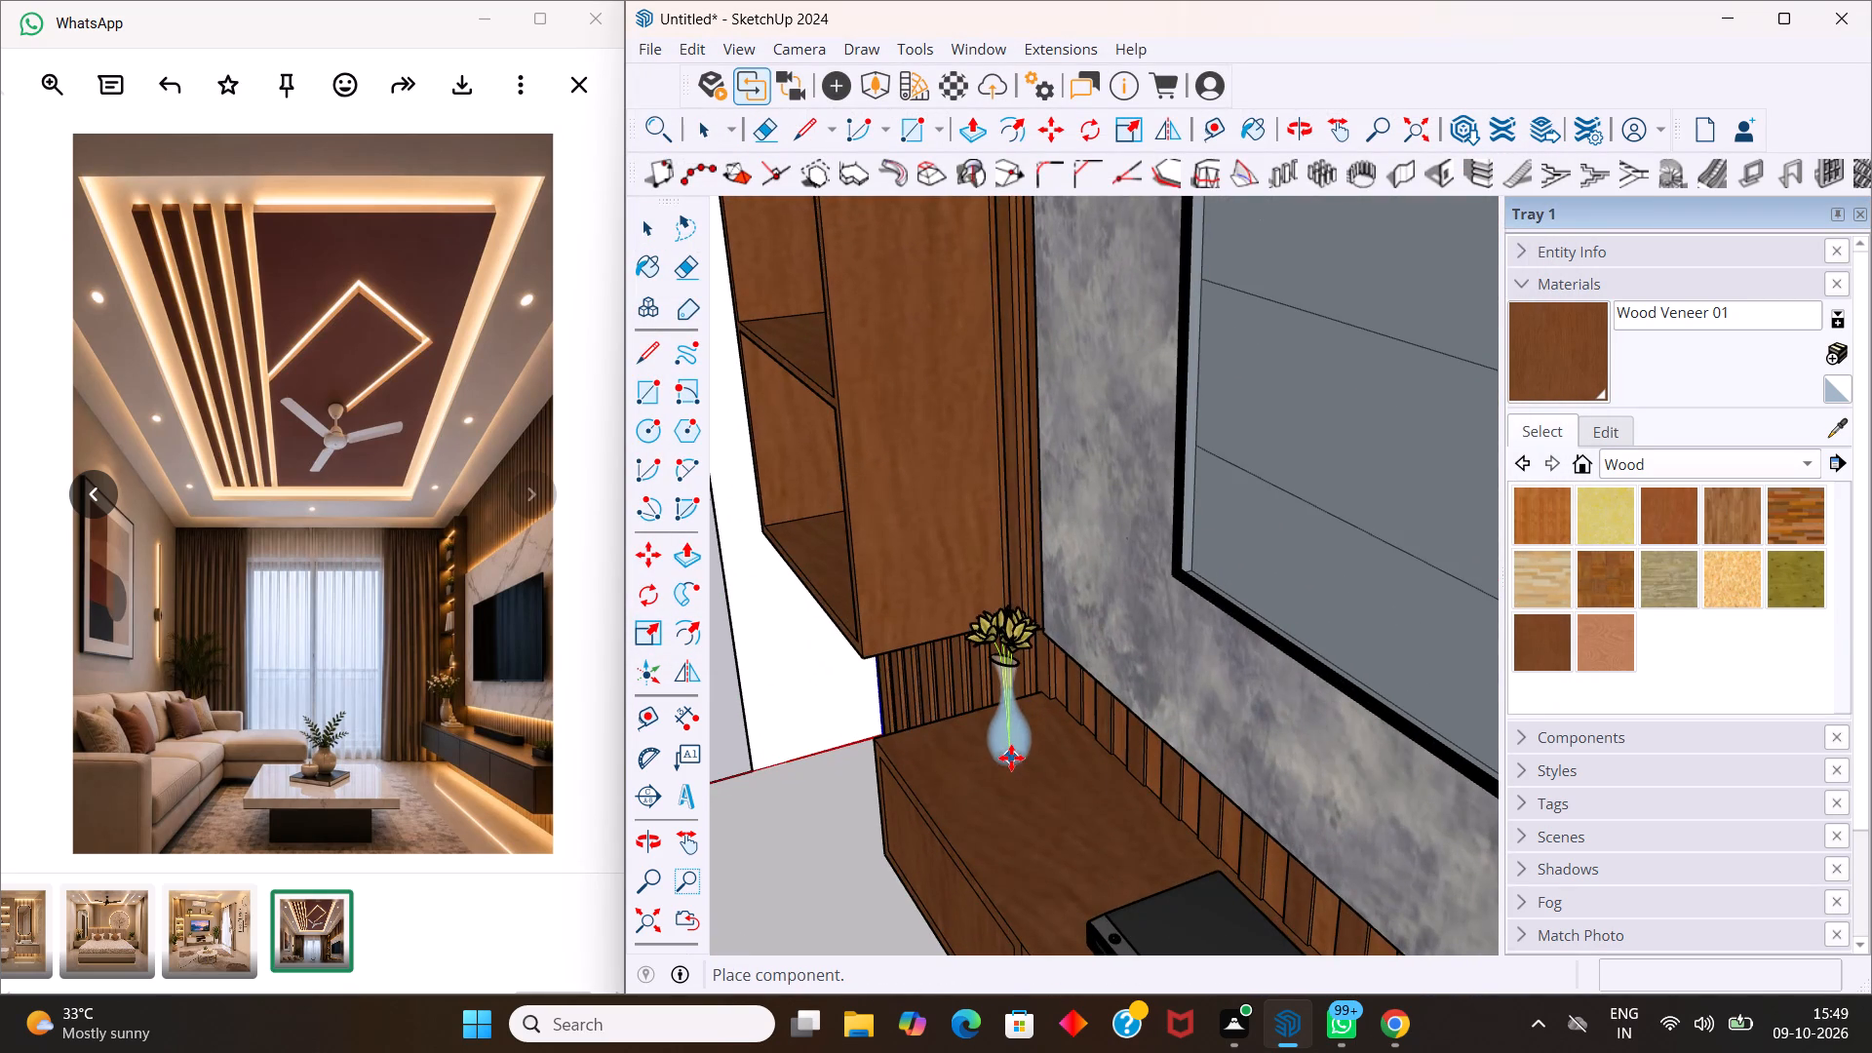
scroll(1011, 758, "up", 4)
middle_click_drag(1011, 758, 1338, 669)
scroll(1102, 755, "up", 1)
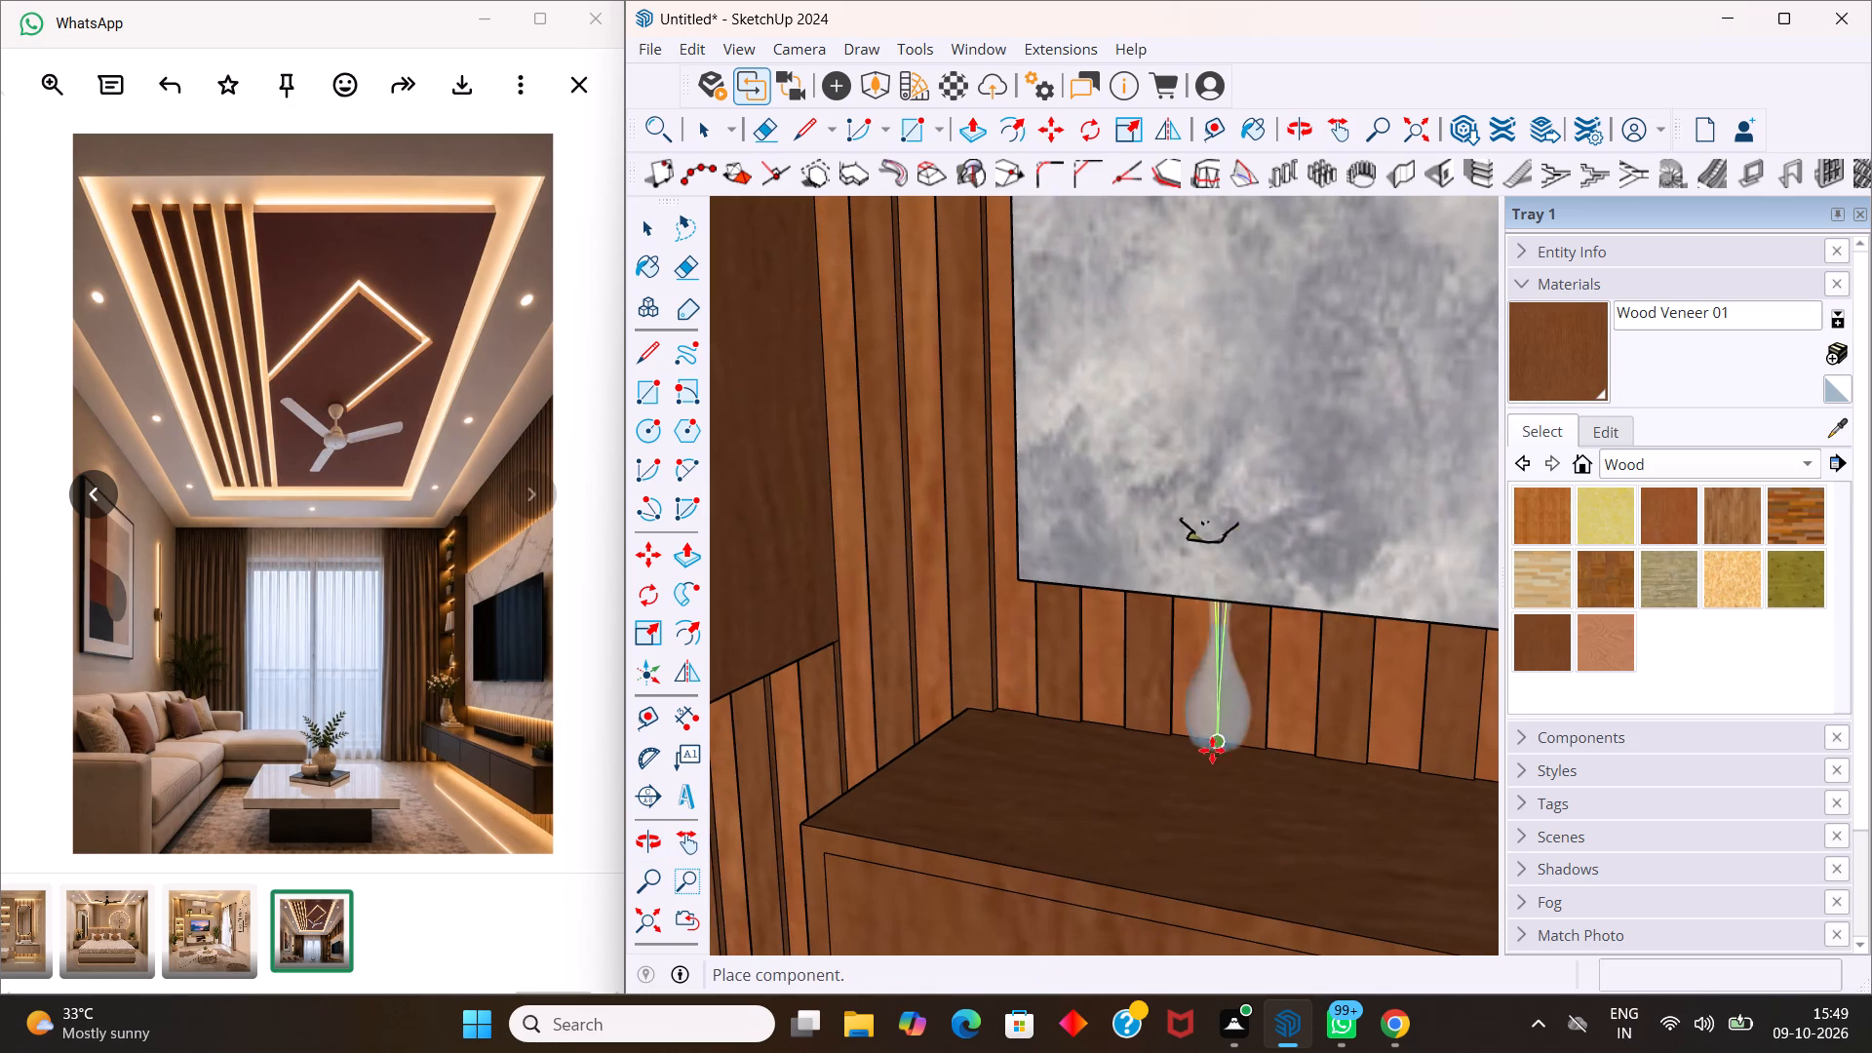
left_click(1037, 805)
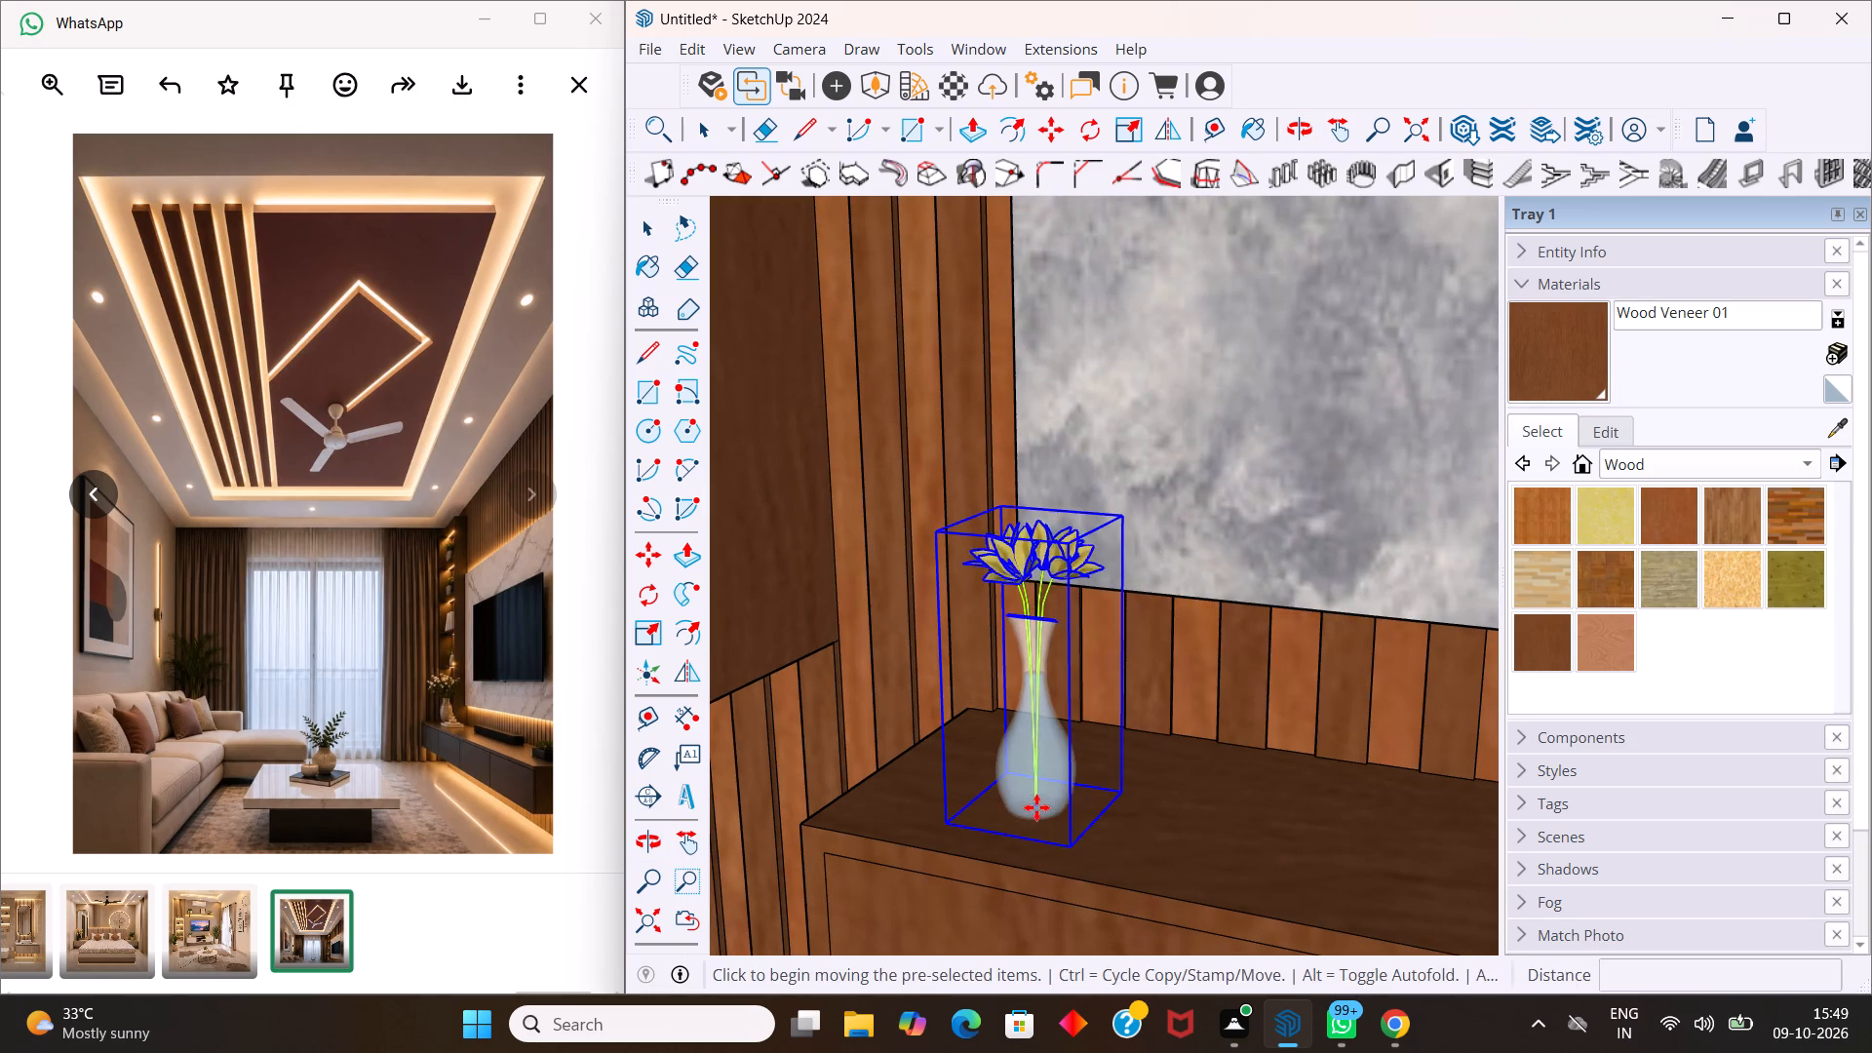
Copy the flower vase from the TV console onto a shelf of the open wooden shelf unit.
left_click(1072, 845)
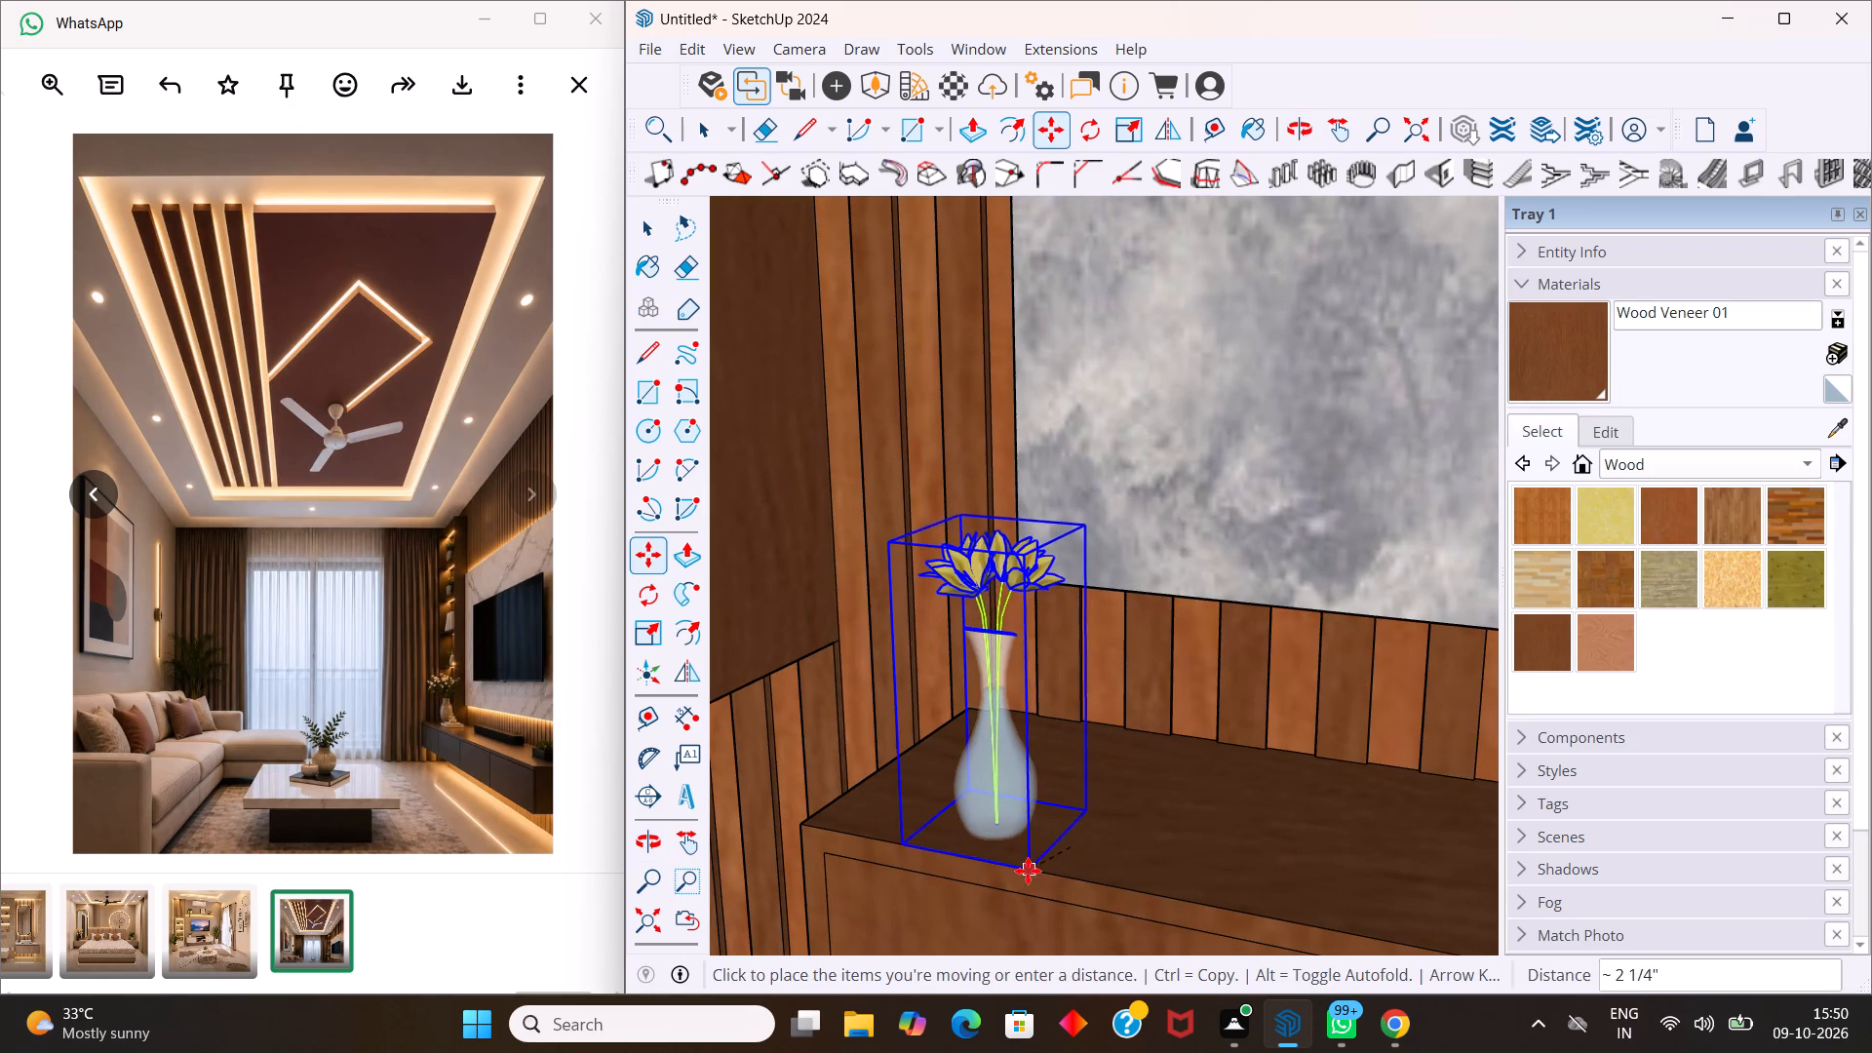
scroll(1030, 793, "down", 18)
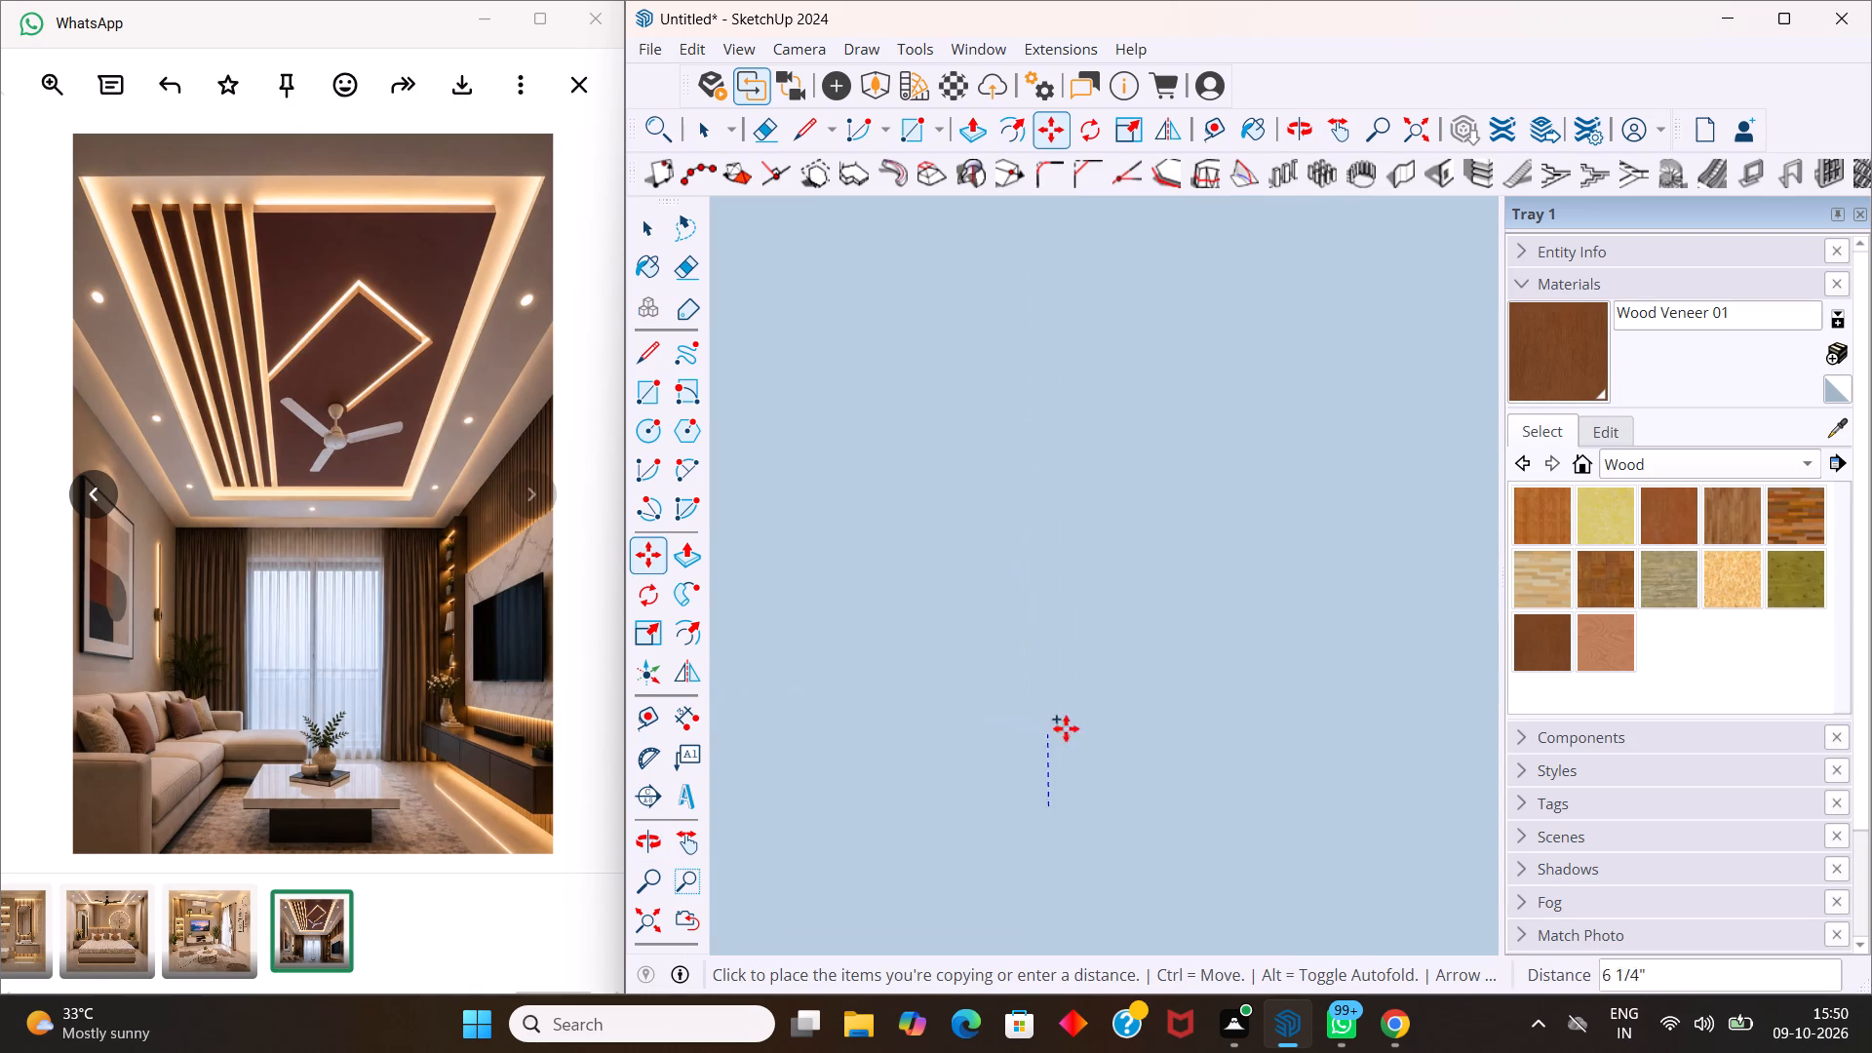
scroll(1066, 728, "down", 18)
scroll(1084, 693, "down", 15)
scroll(1065, 657, "down", 11)
scroll(1085, 624, "down", 11)
middle_click_drag(1354, 680, 1341, 682)
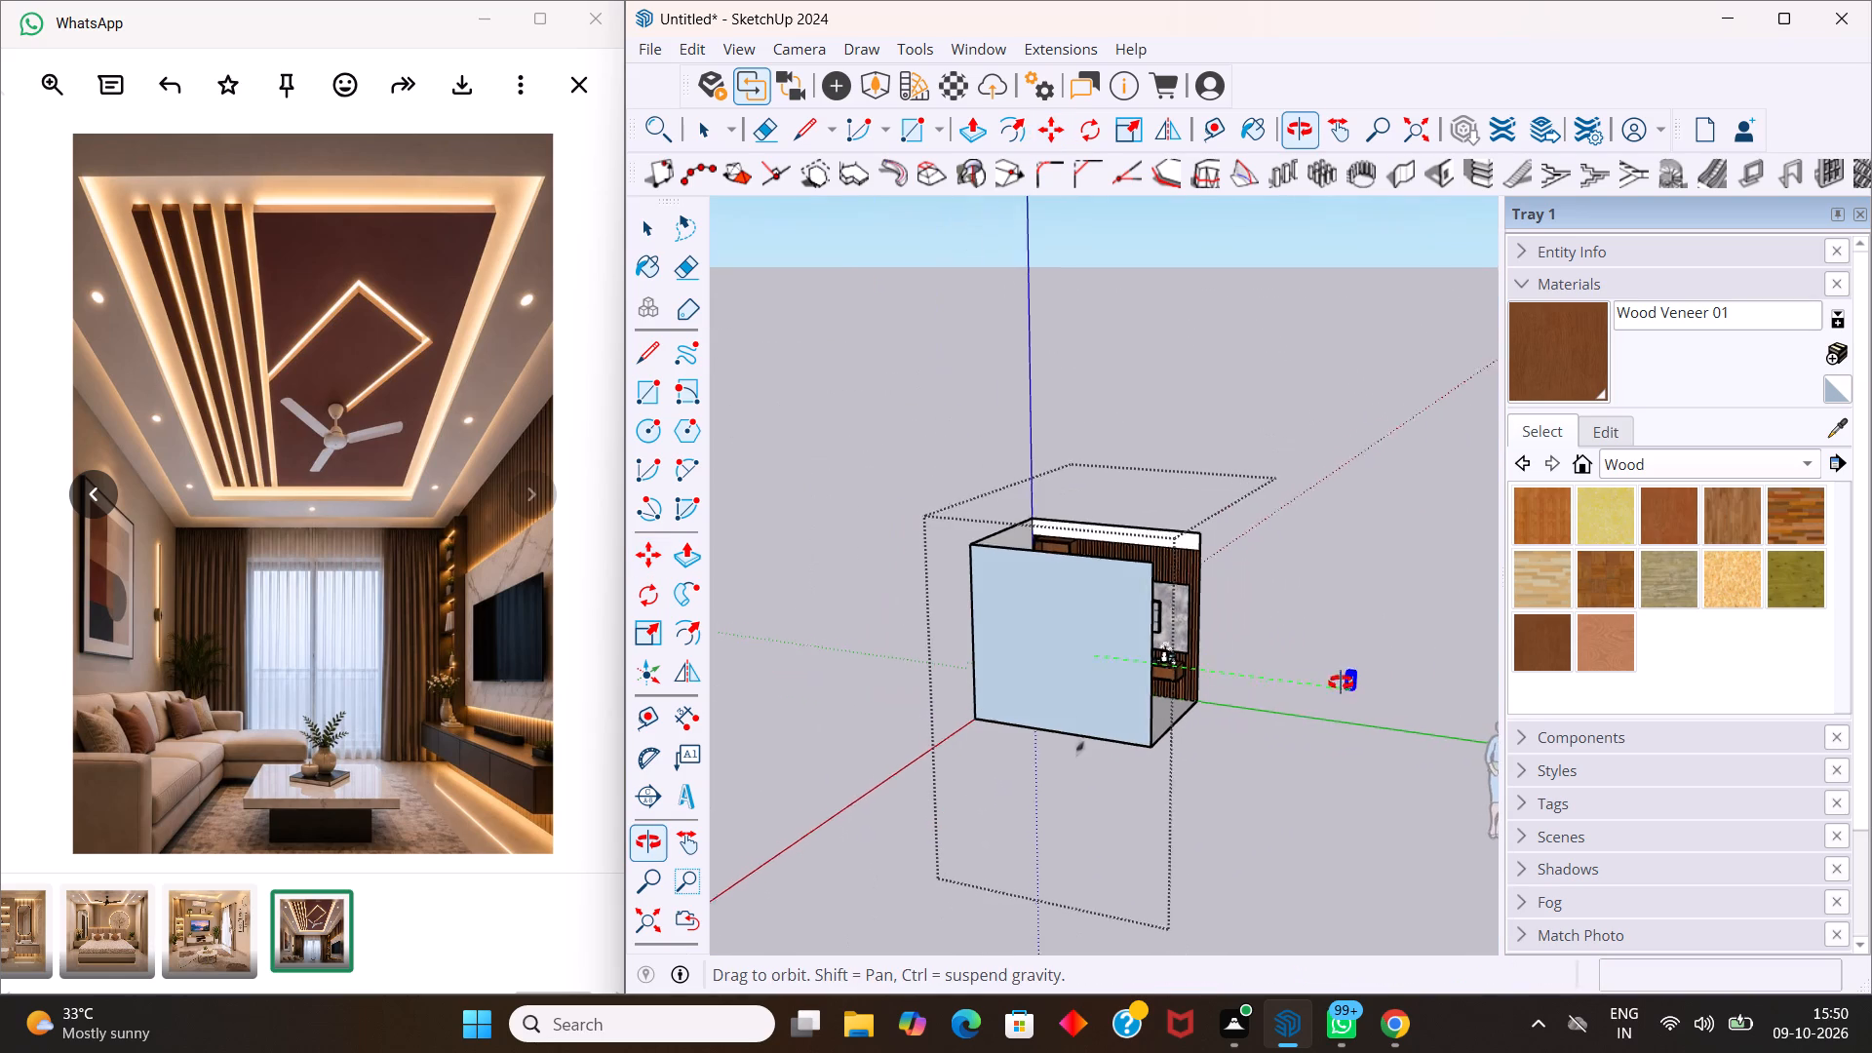
middle_click_drag(1341, 682, 941, 691)
scroll(1136, 640, "up", 8)
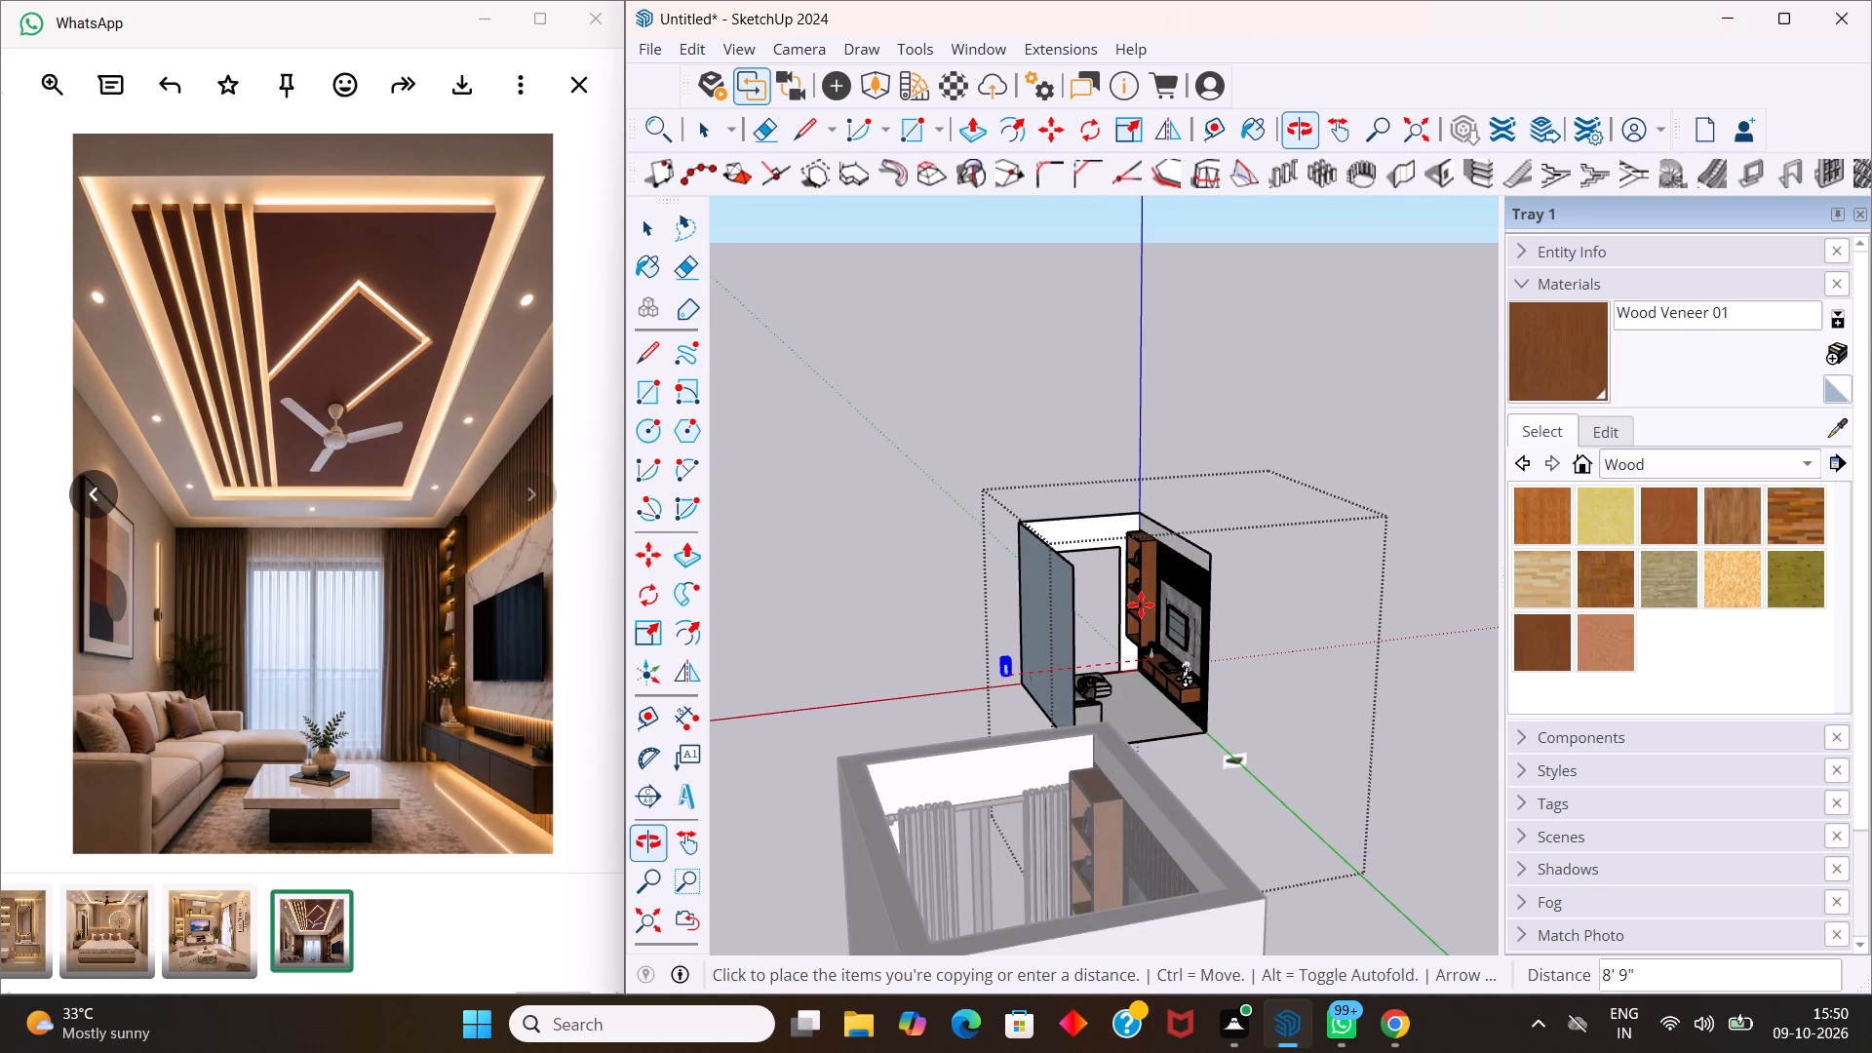
scroll(1141, 604, "up", 16)
middle_click_drag(1082, 703, 1254, 734)
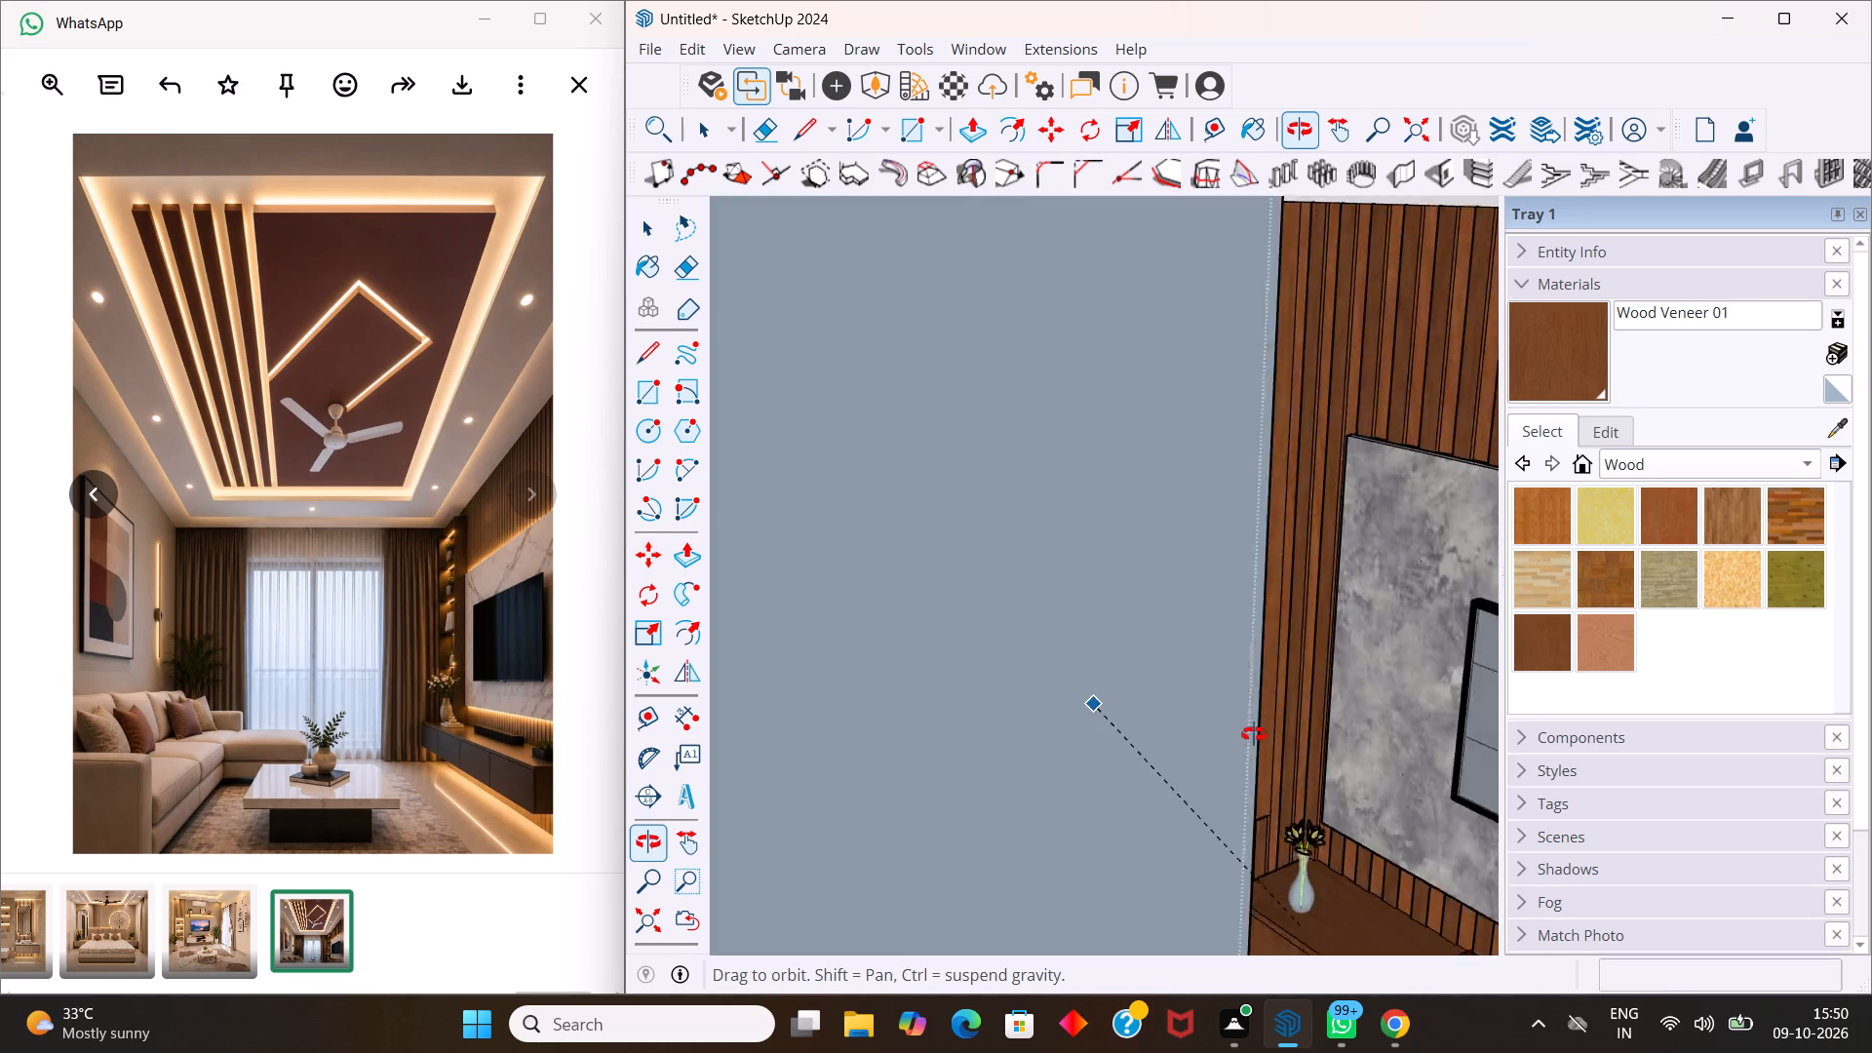
middle_click_drag(1254, 734, 1148, 727)
scroll(1132, 718, "up", 9)
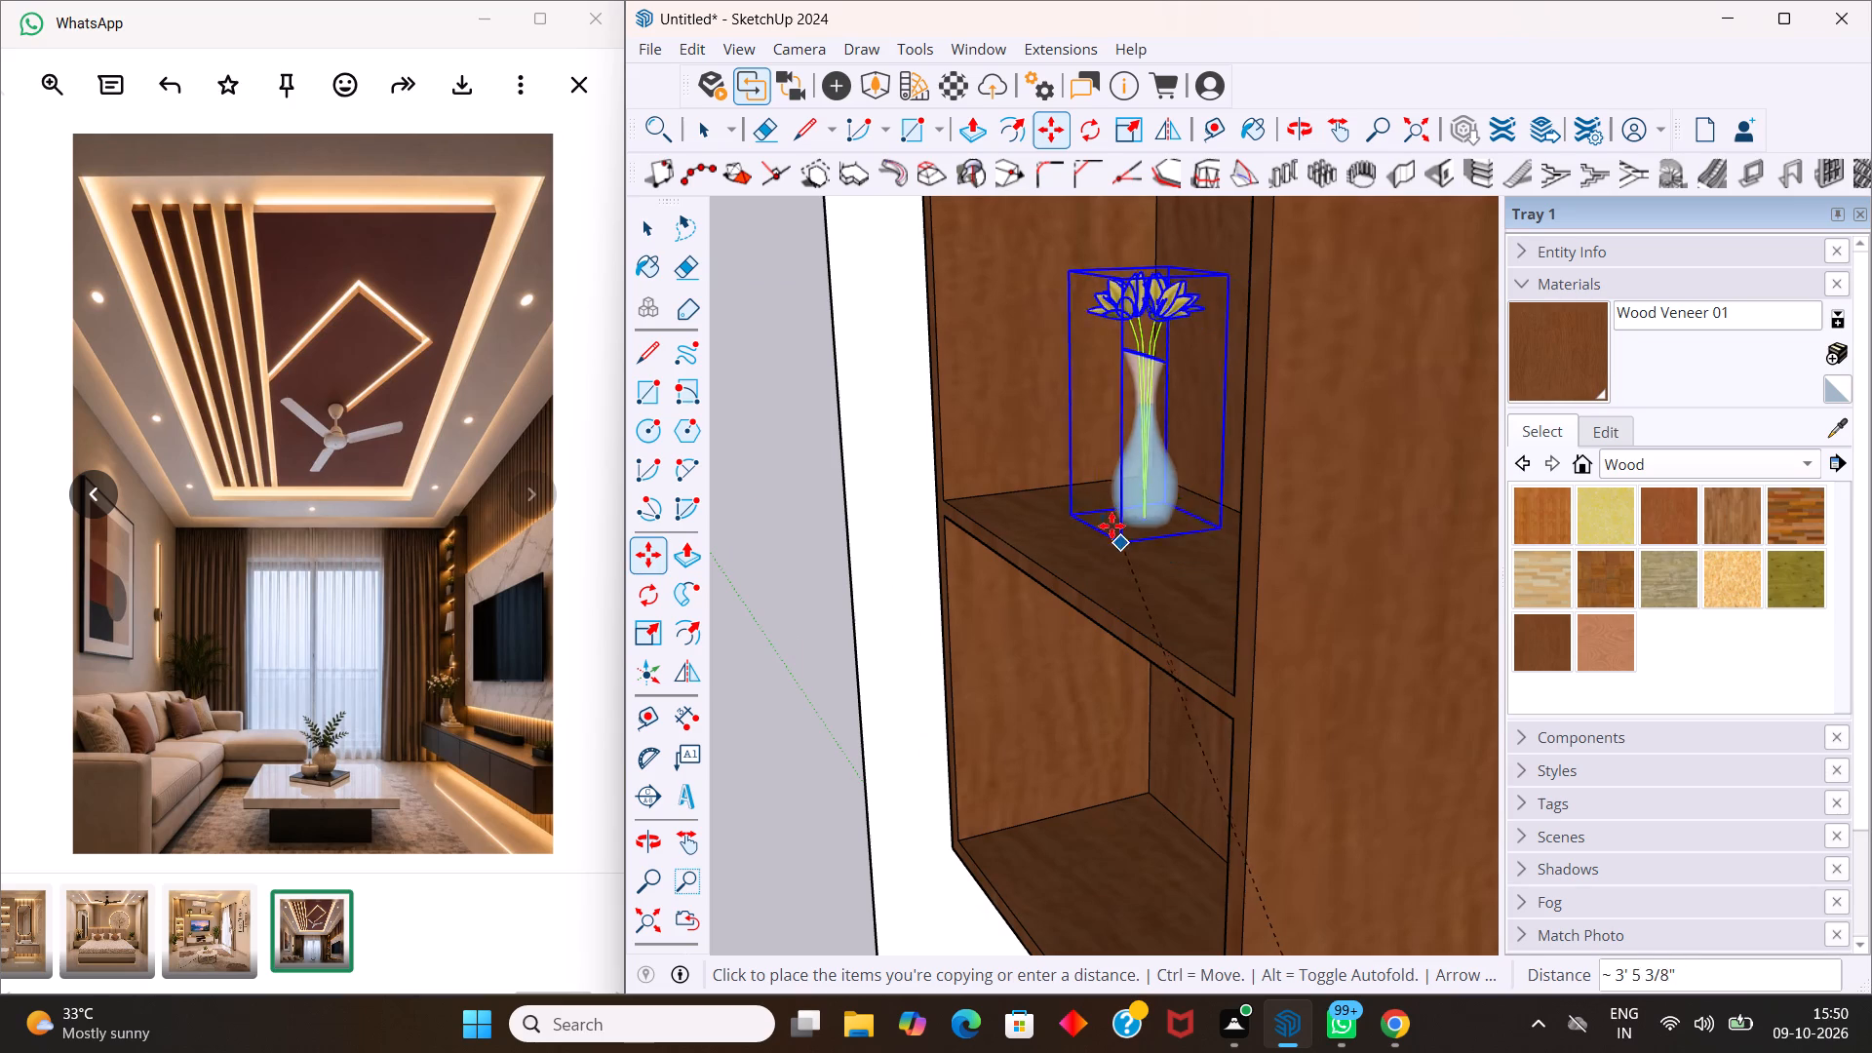
left_click(1100, 528)
key("Escape")
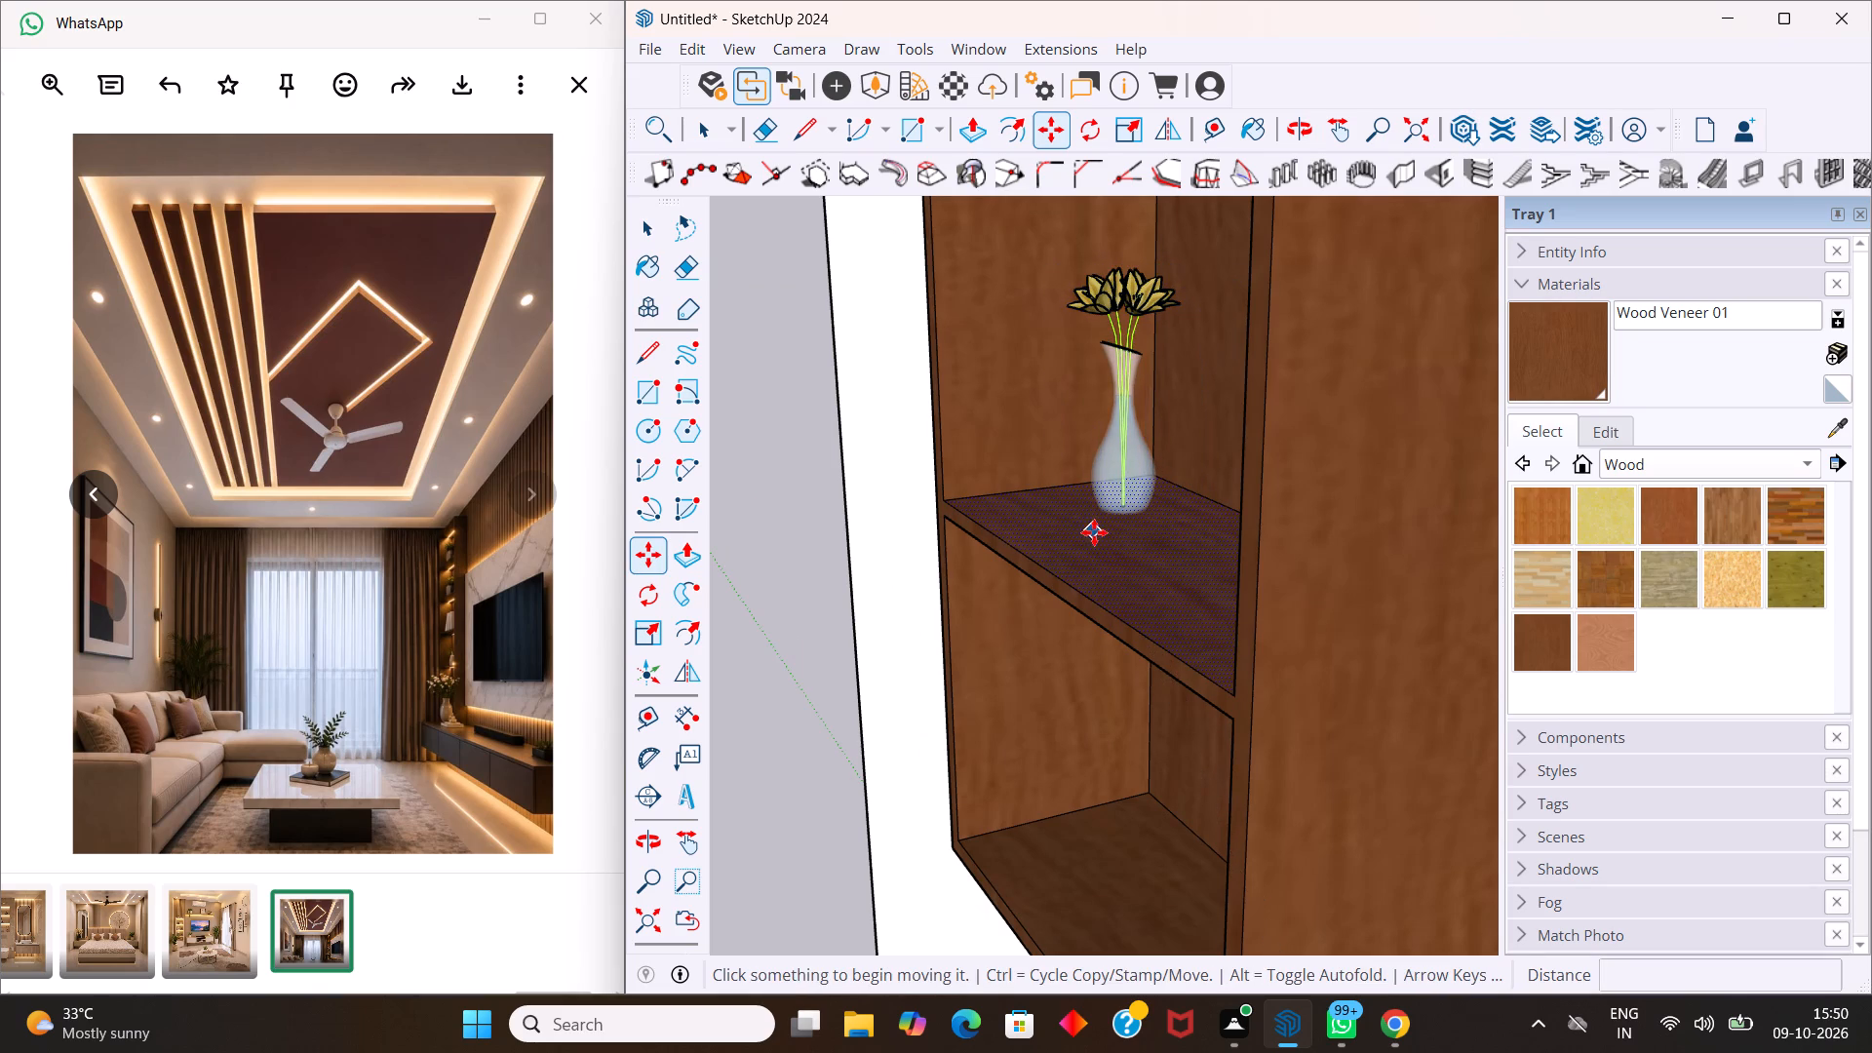
key("space")
Move the L-shaped sofa across the floor by 8 3/16", followed by about 1' 8 13/16" away from the window opening.
scroll(1120, 568, "down", 11)
middle_click_drag(1305, 604, 1156, 552)
scroll(1131, 537, "down", 12)
middle_click(1135, 565)
middle_click_drag(1135, 567, 999, 600)
scroll(1053, 468, "up", 4)
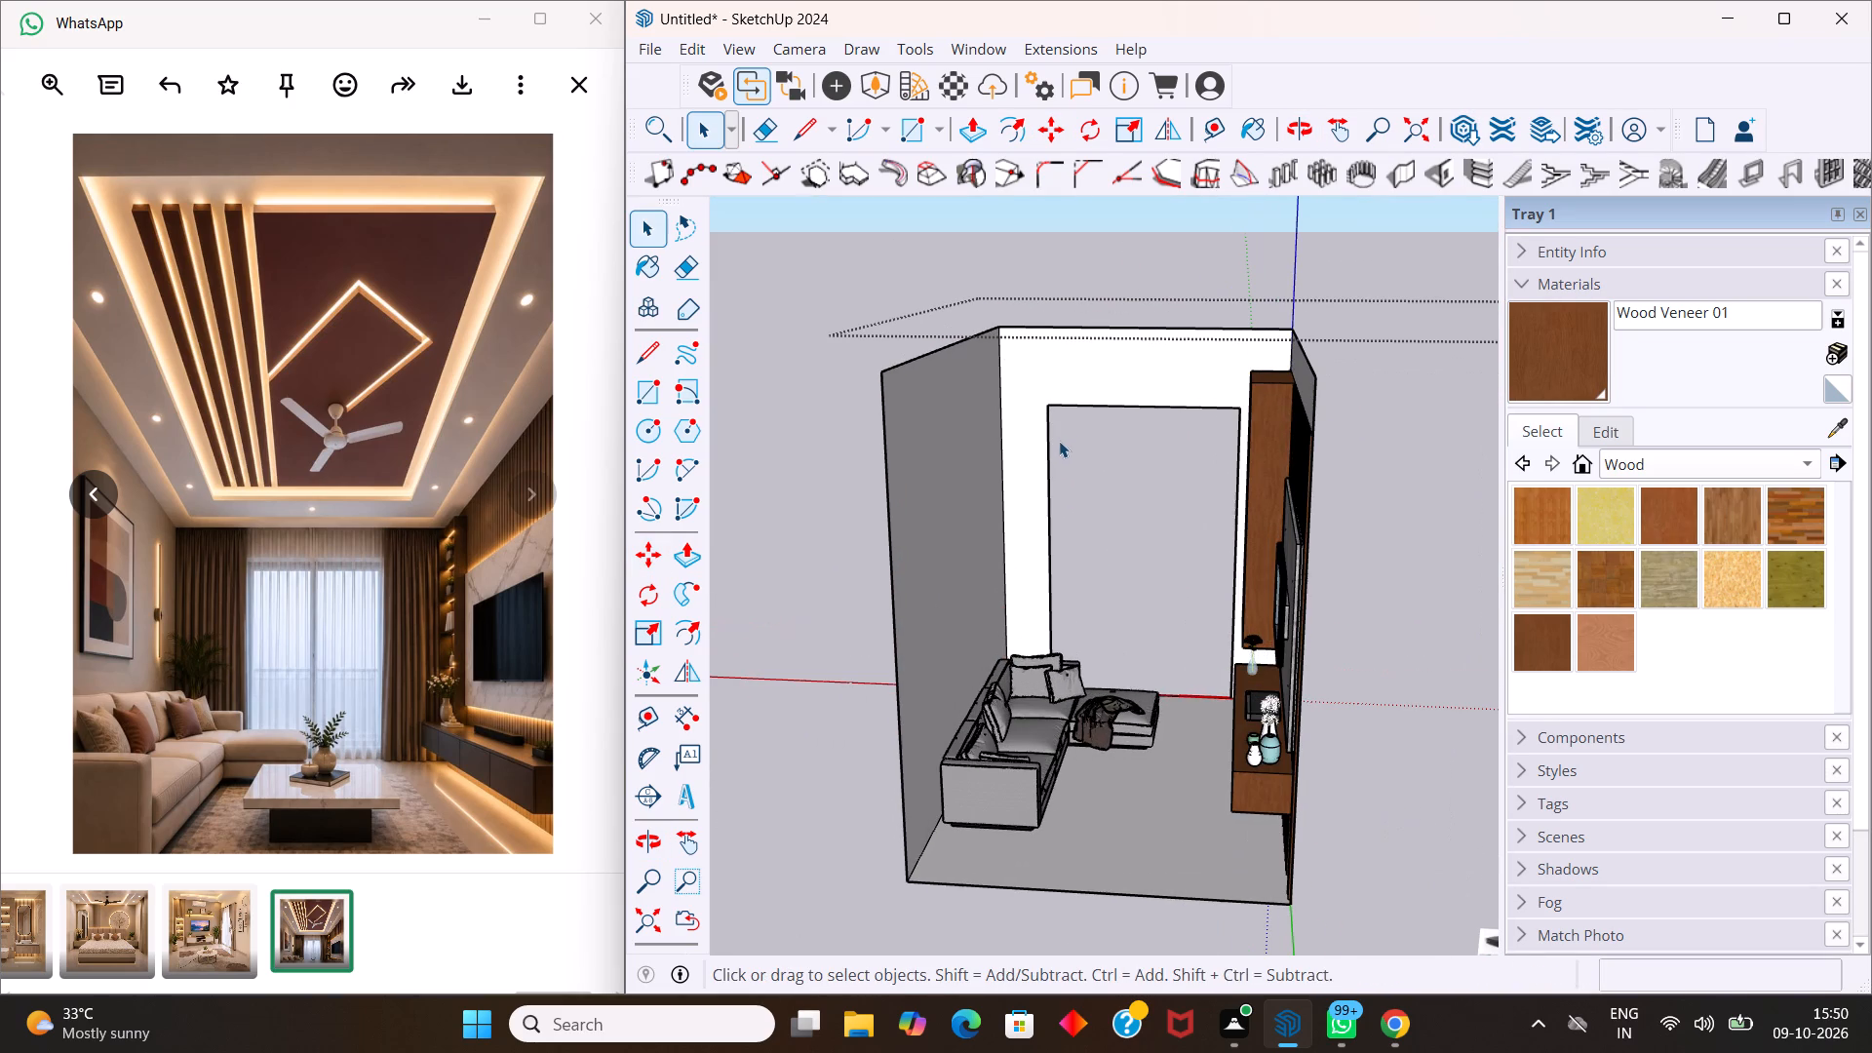
middle_click_drag(1081, 557, 1023, 839)
scroll(1014, 795, "up", 3)
left_click(1004, 785)
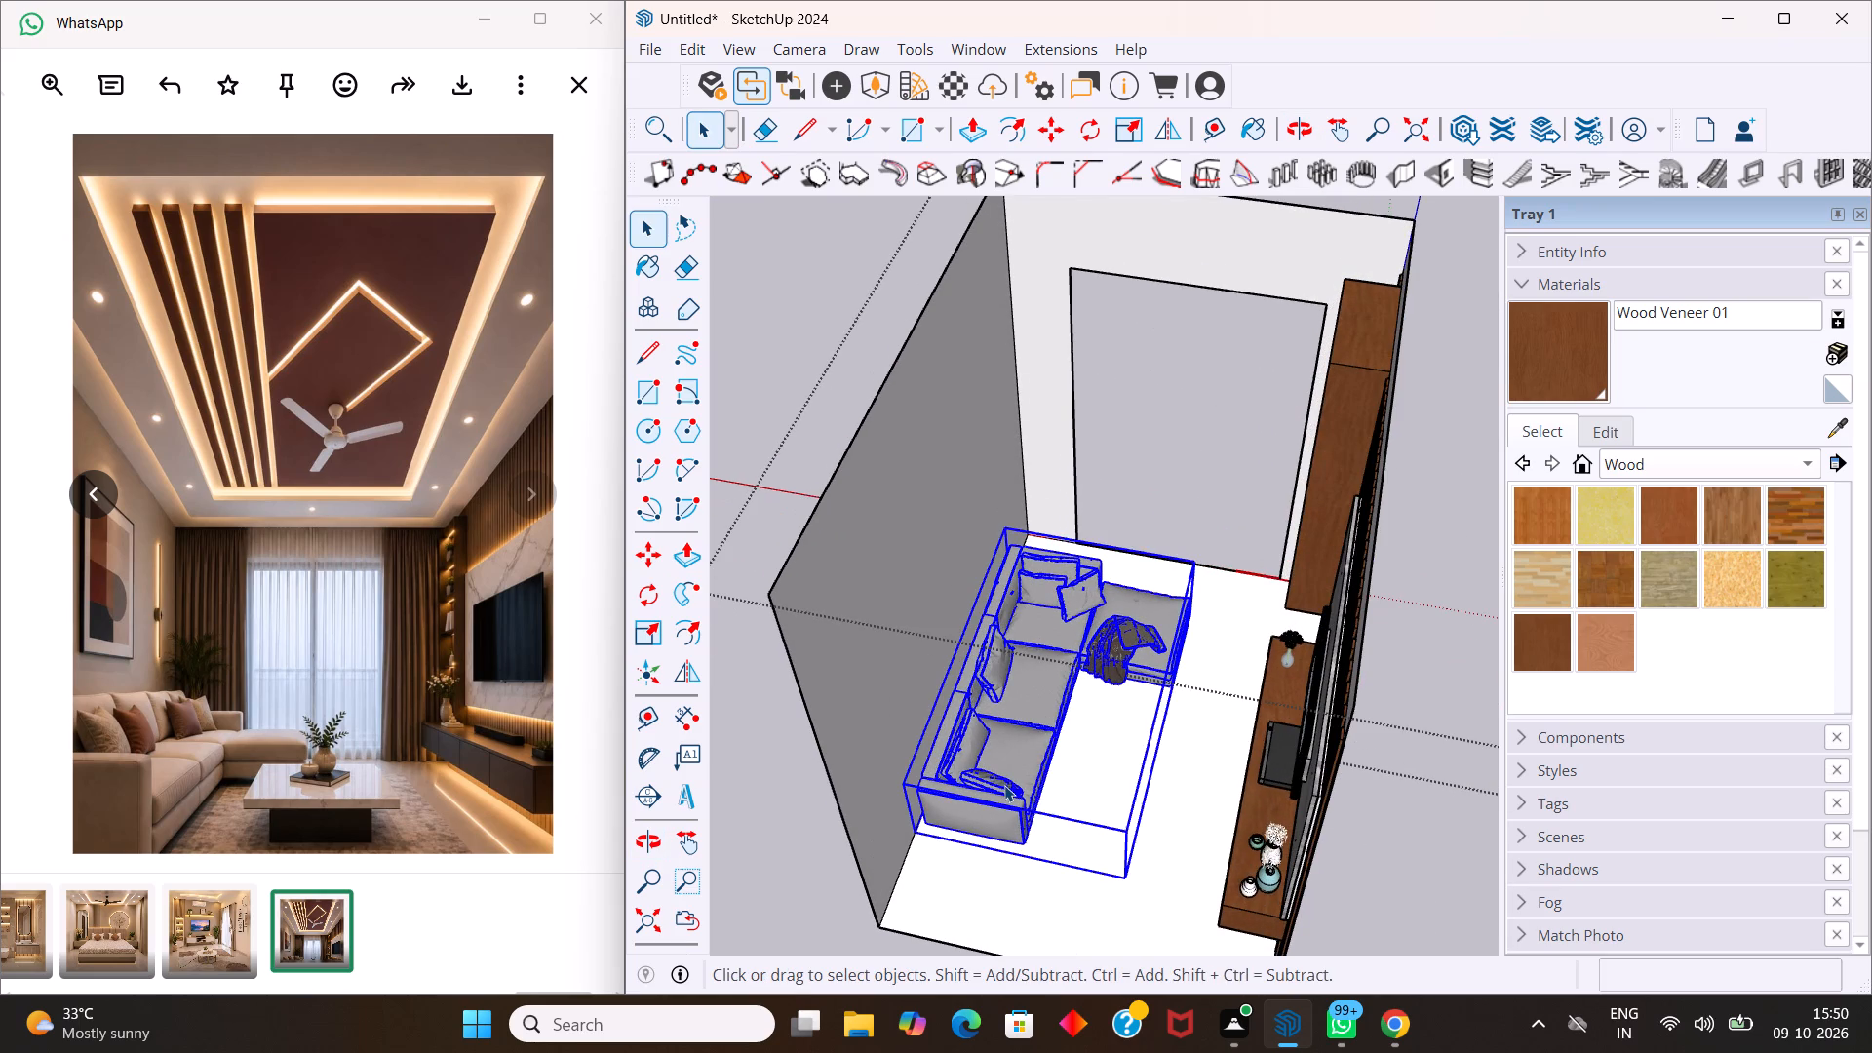
key("m")
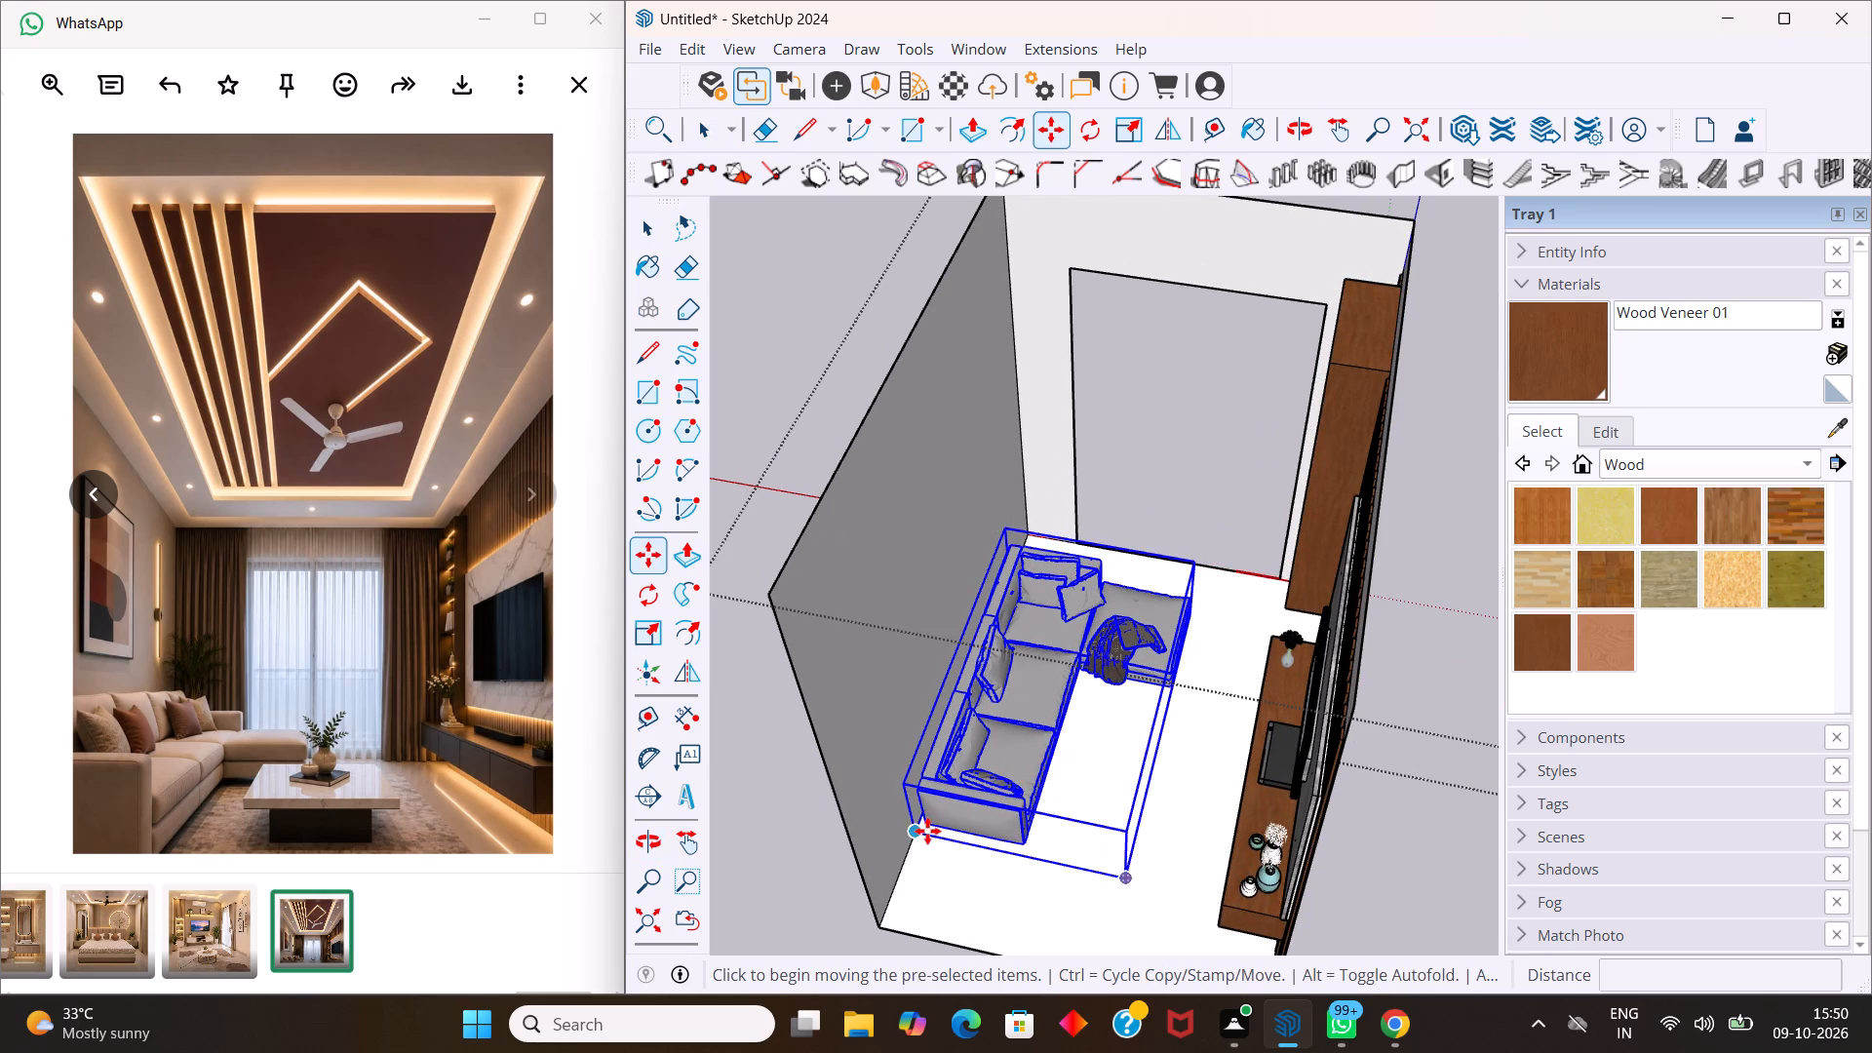
left_click(927, 831)
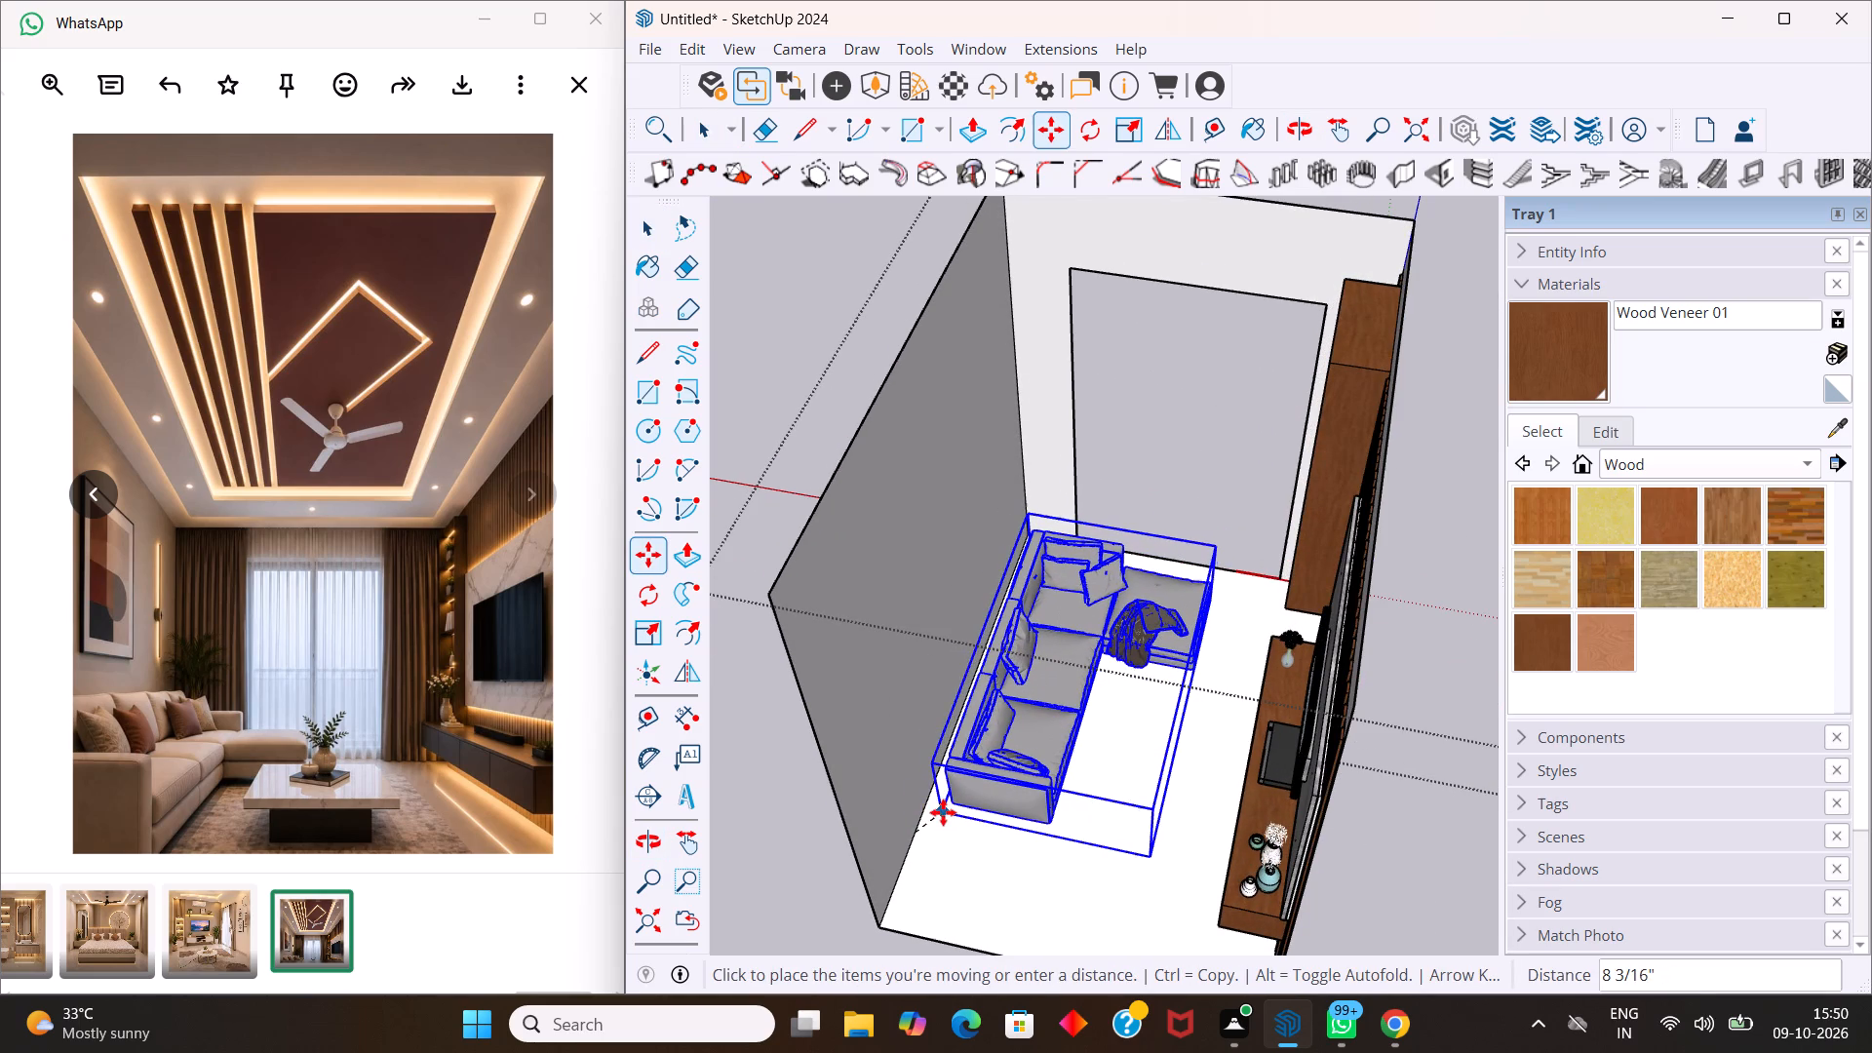
left_click(943, 812)
left_click(1019, 835)
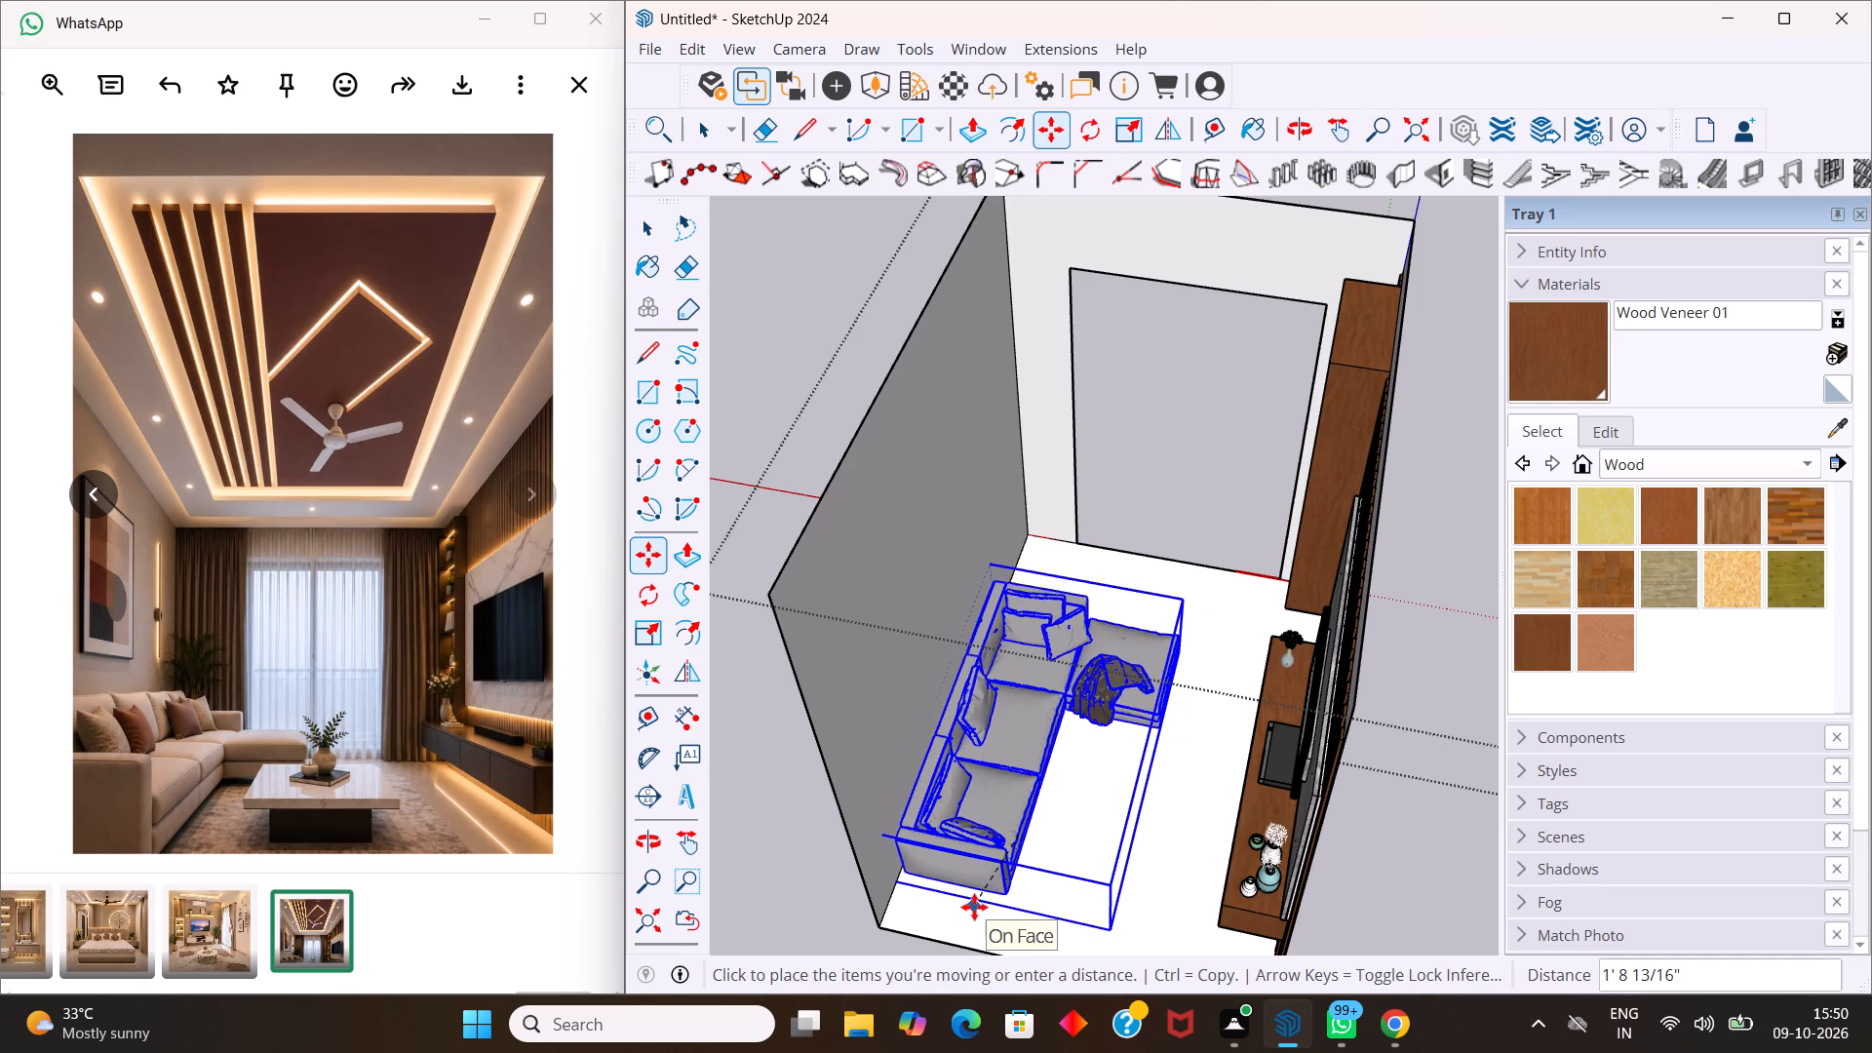
left_click(974, 907)
key("Escape")
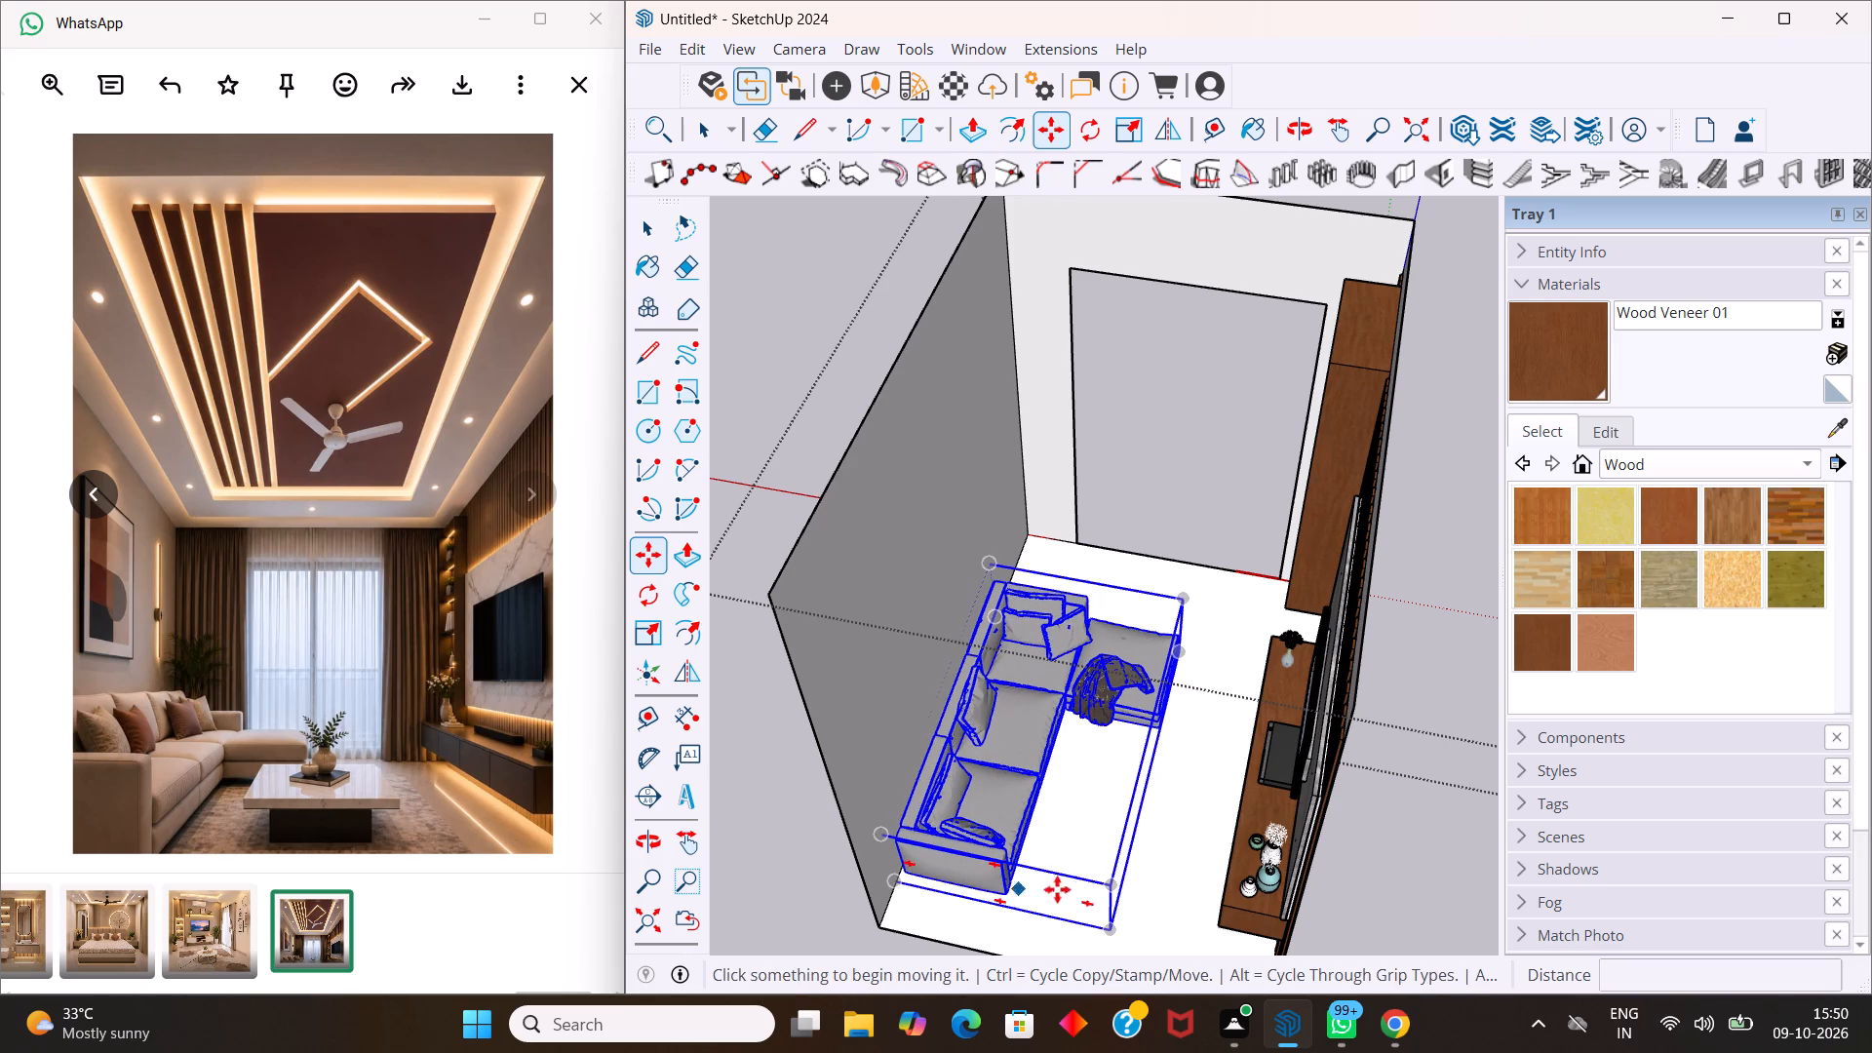
key("space")
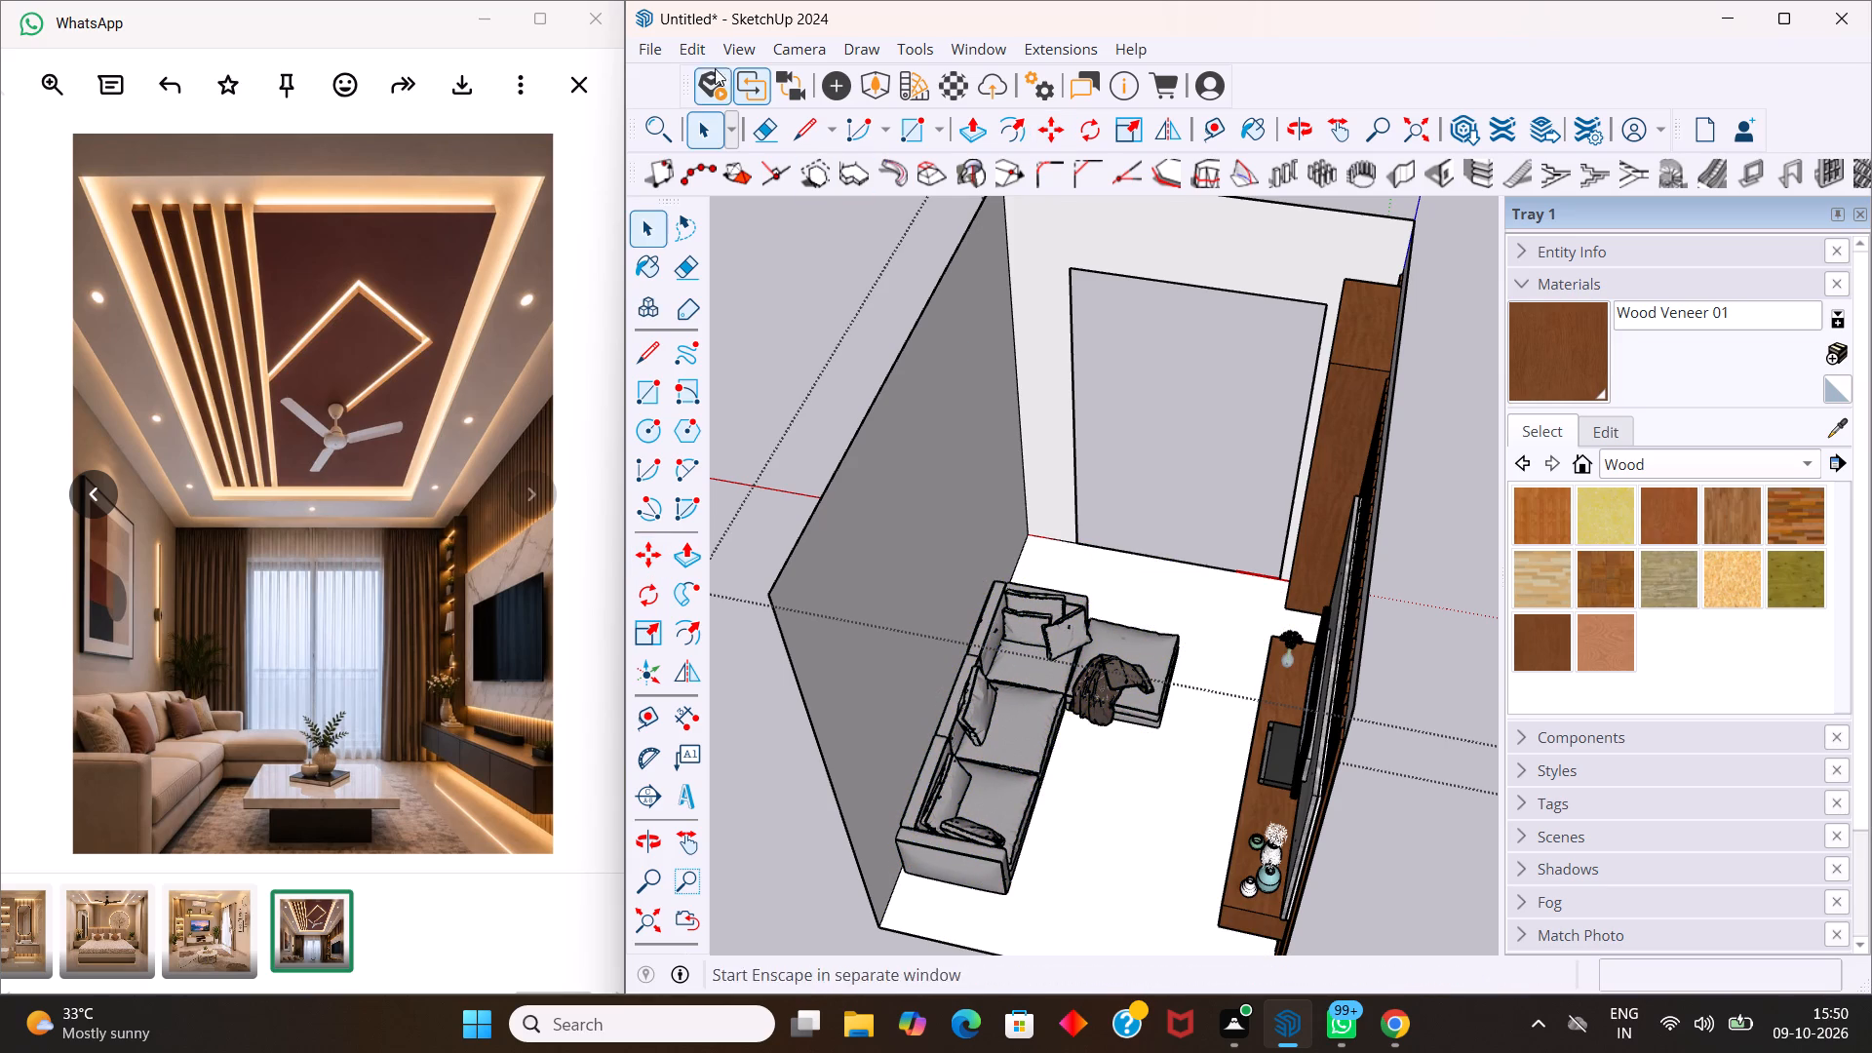
Switch to Chrome and search 3D Warehouse for "flower pot".
left_click(1400, 1035)
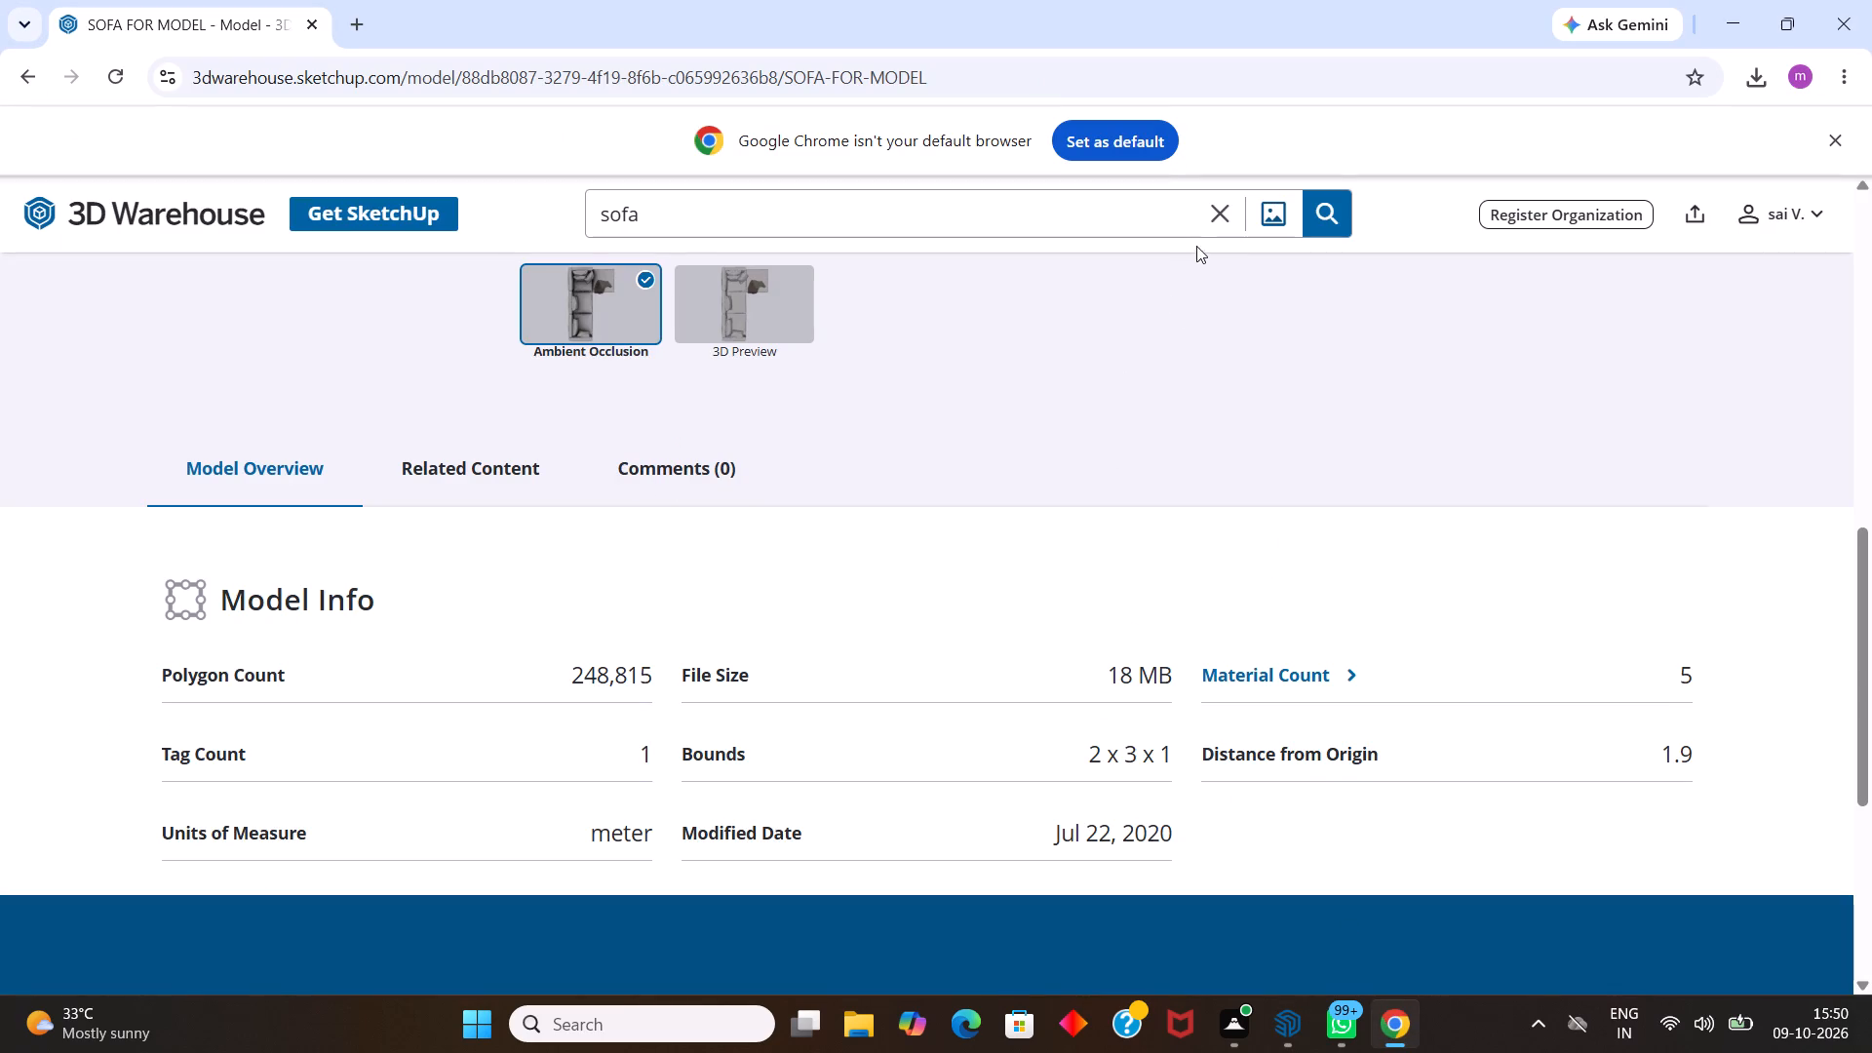
left_click(1222, 216)
type("flo")
type("wer pot")
key("Return")
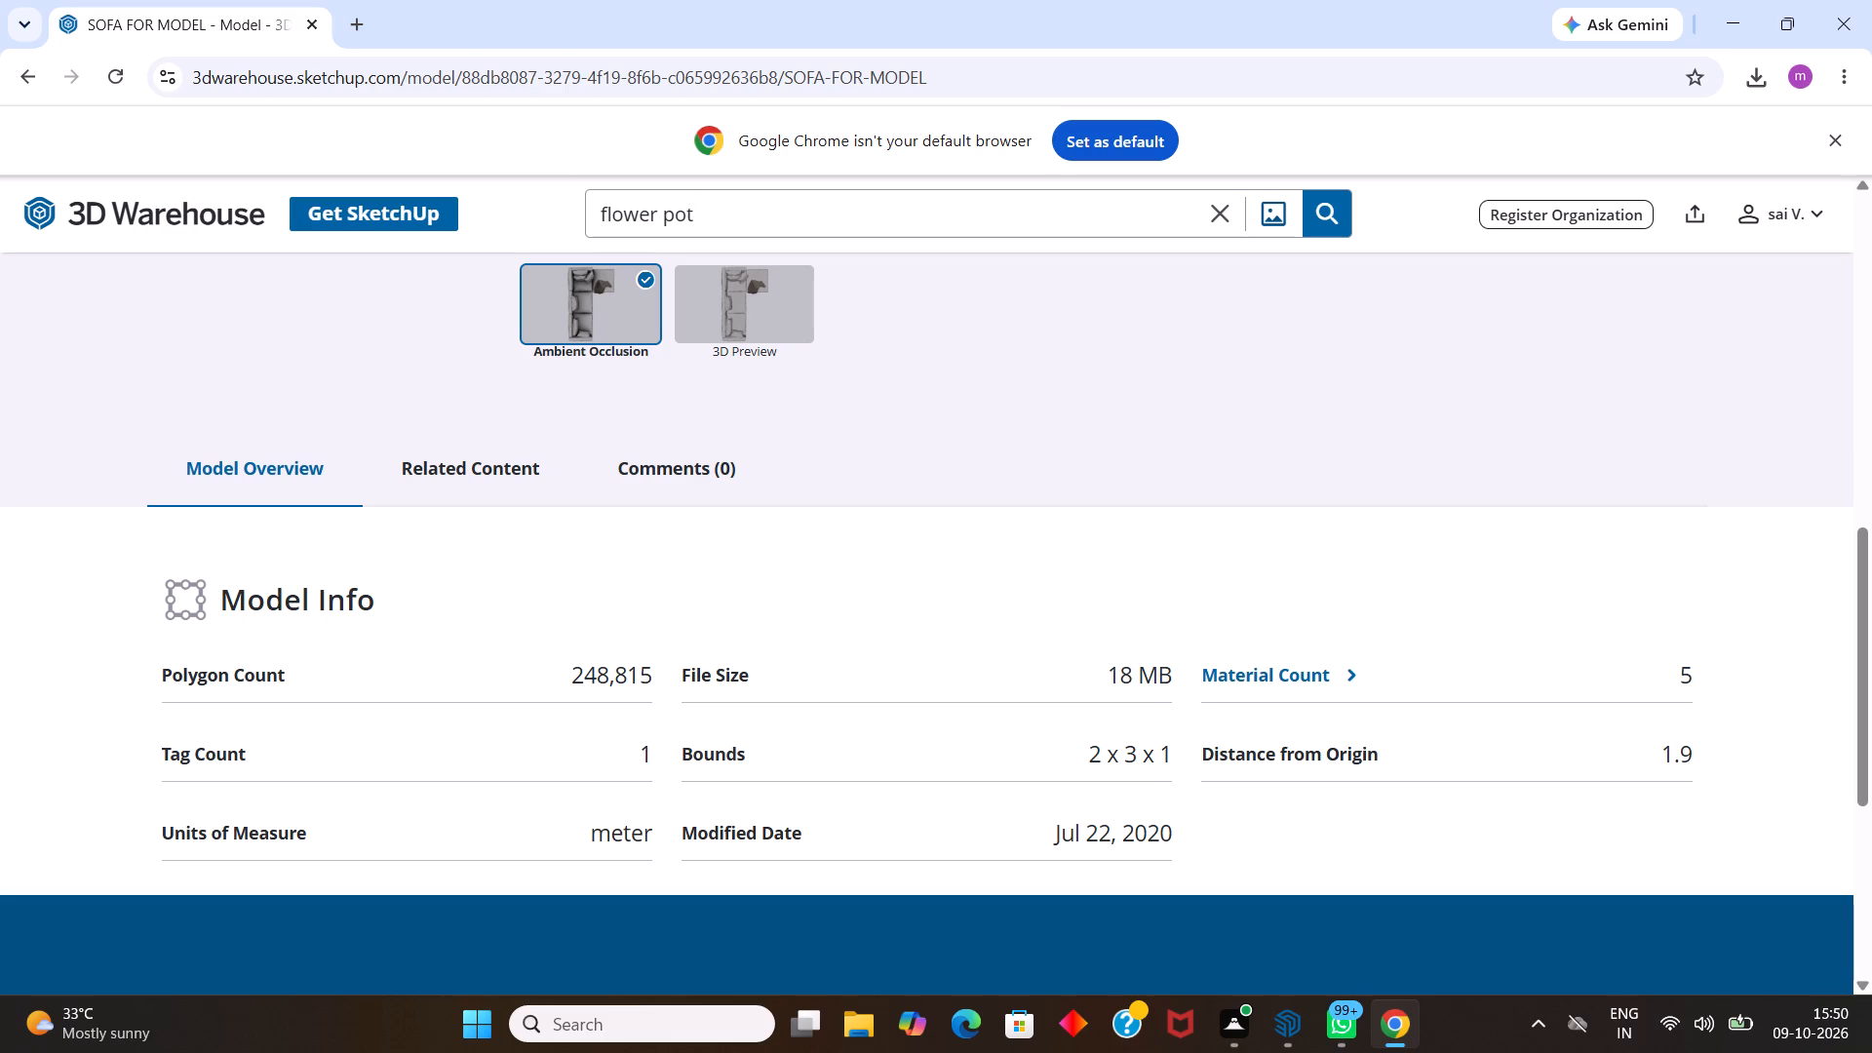
Find the FLOWER POT MACETA model with green branches in a white vase and download it as a SketchUp file.
scroll(1252, 352, "up", 1)
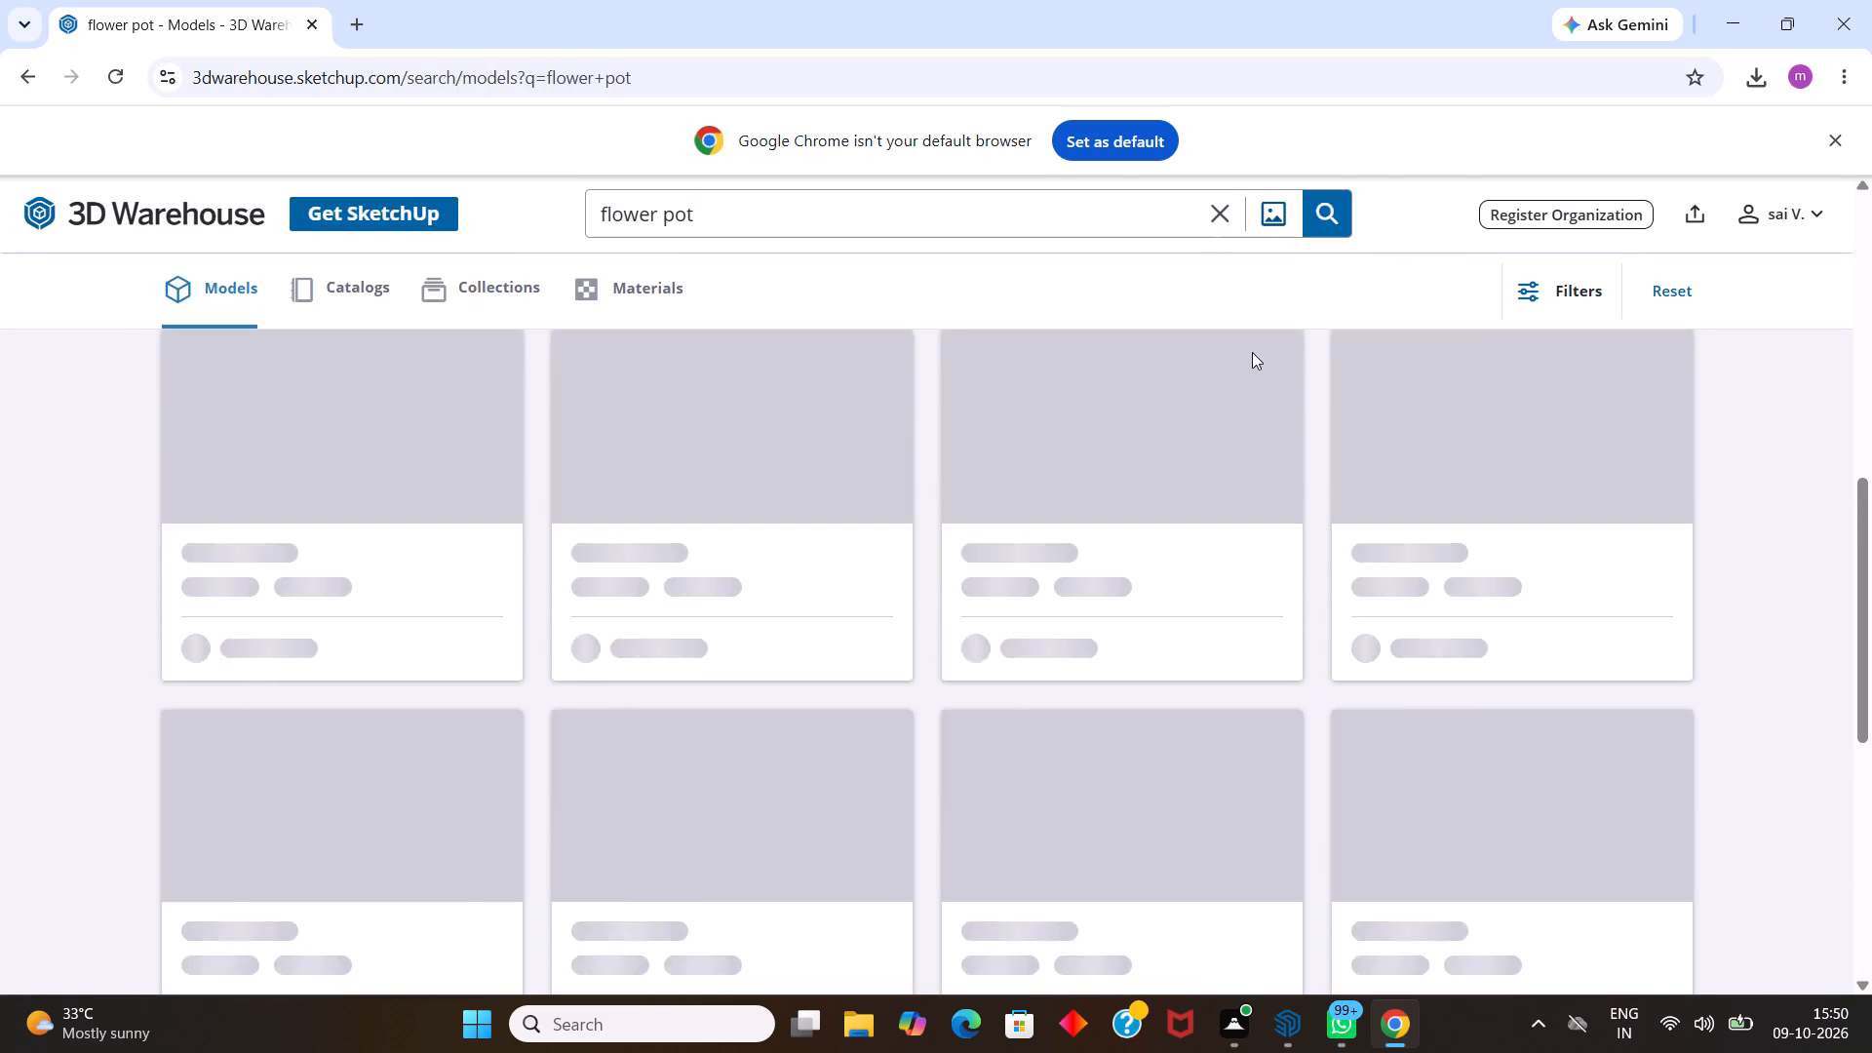
scroll(1252, 352, "up", 7)
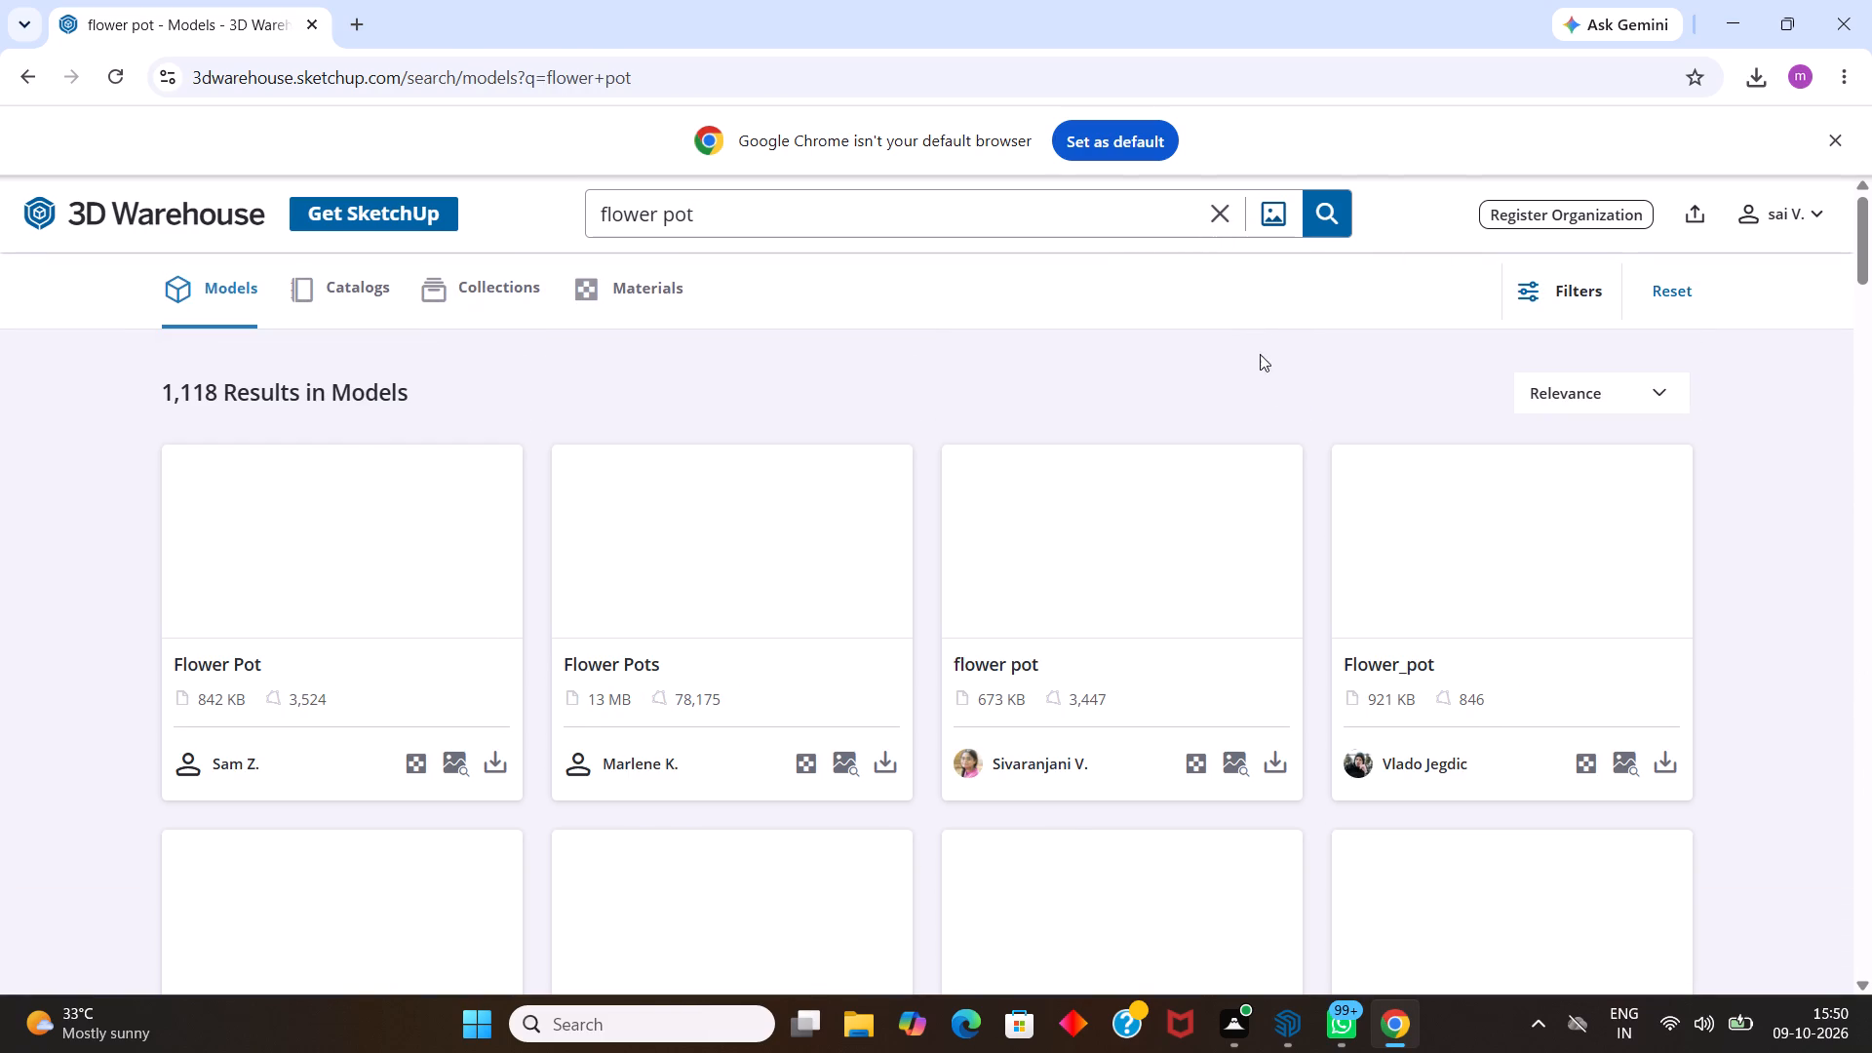
scroll(1288, 530, "down", 3)
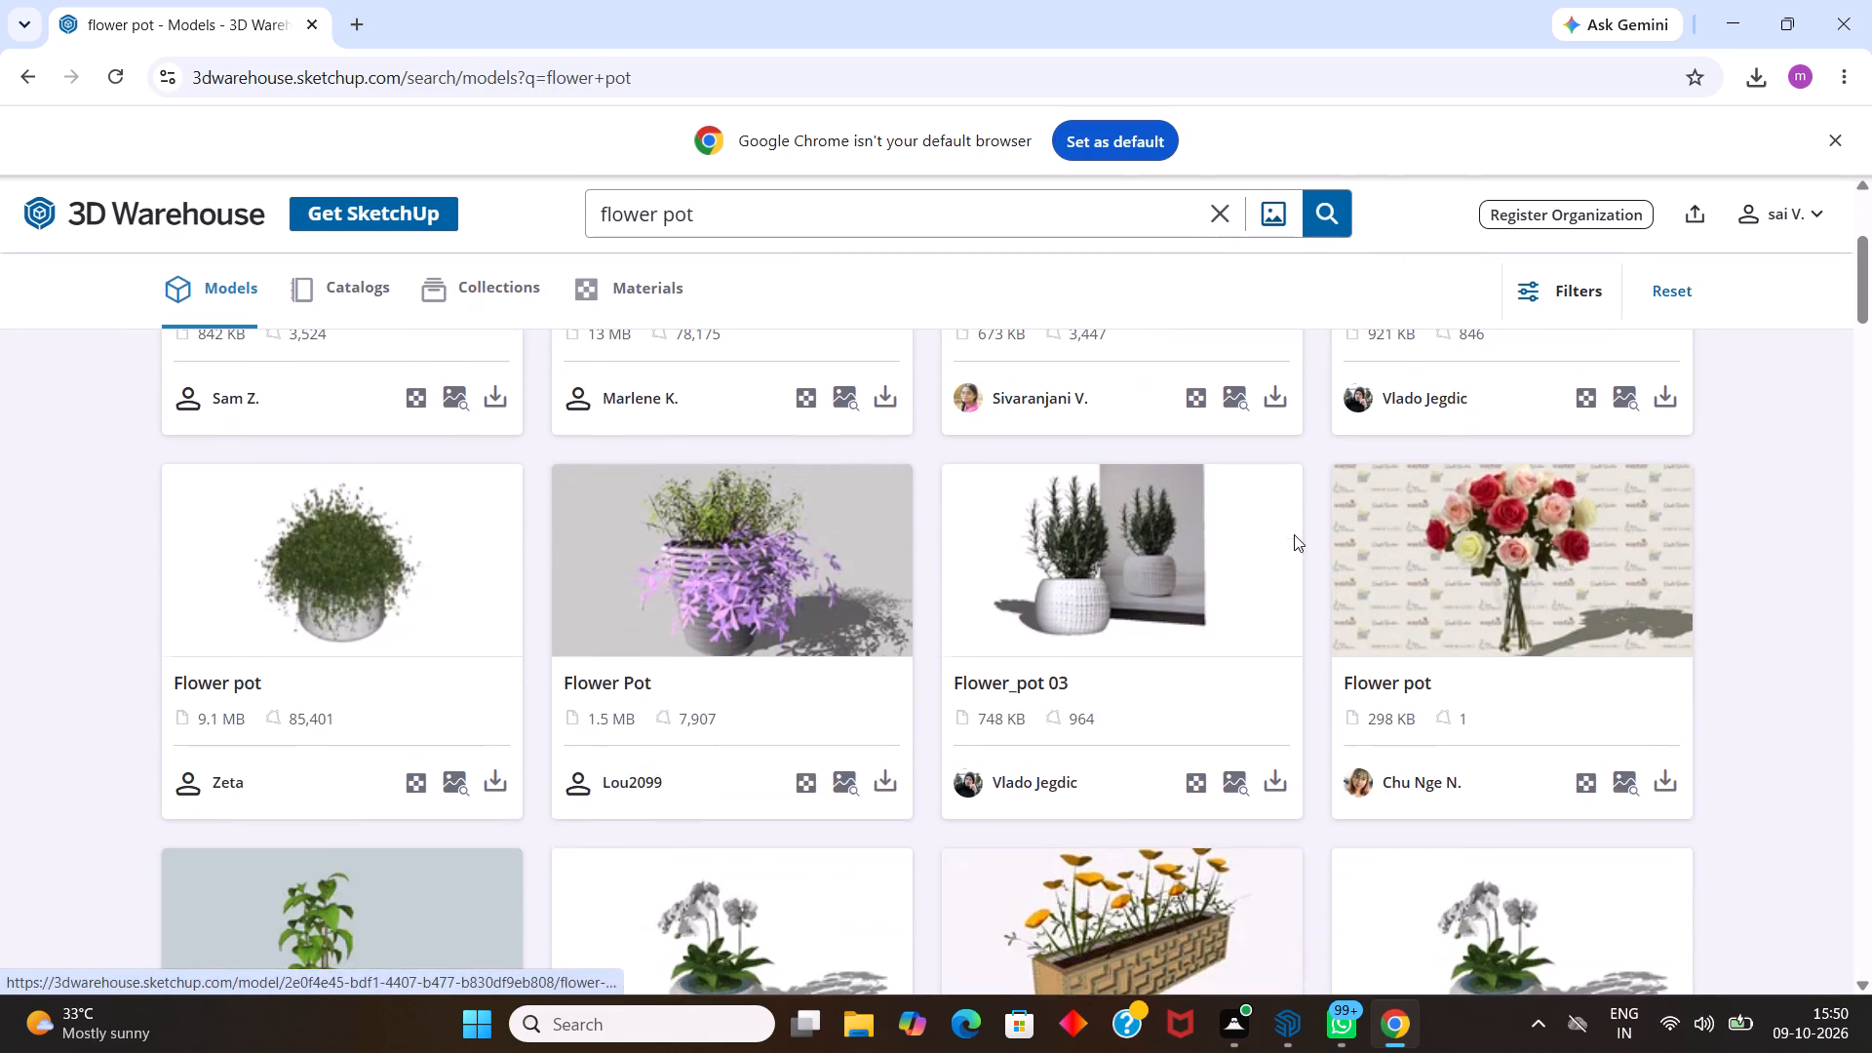
scroll(1220, 613, "down", 3)
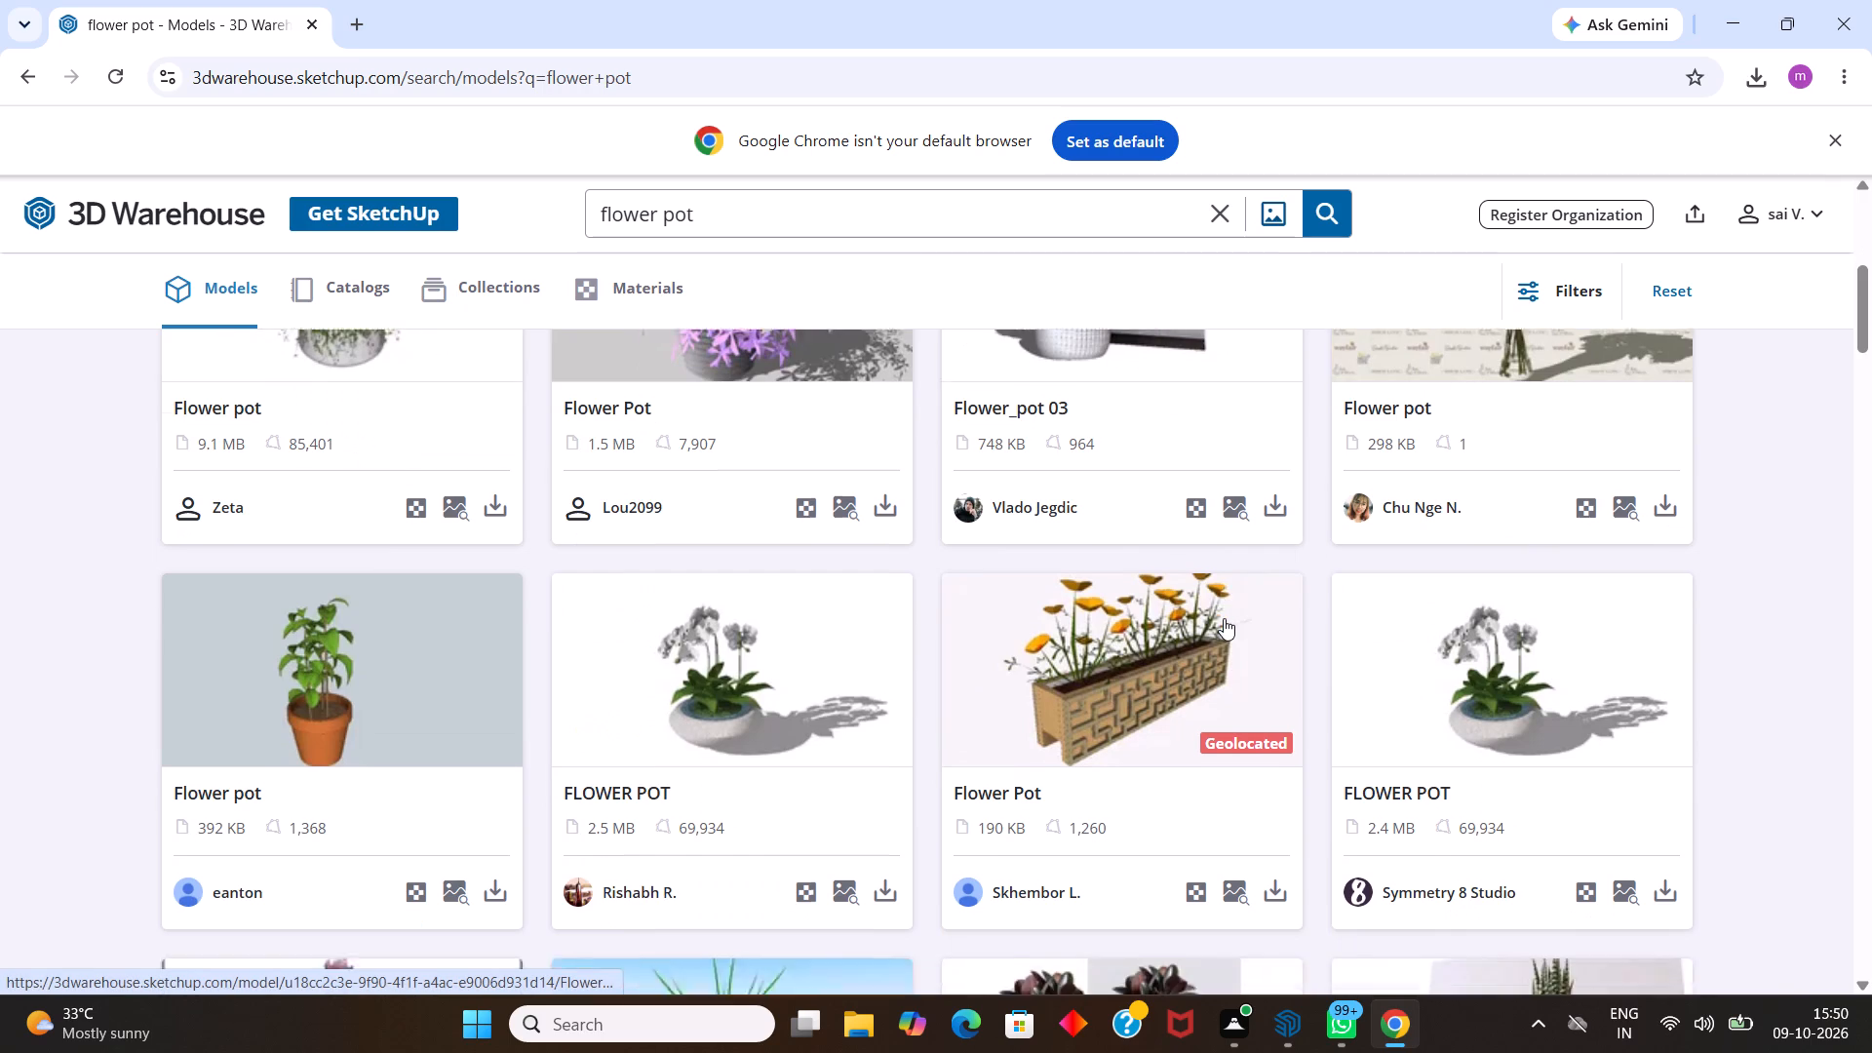
scroll(1224, 618, "down", 3)
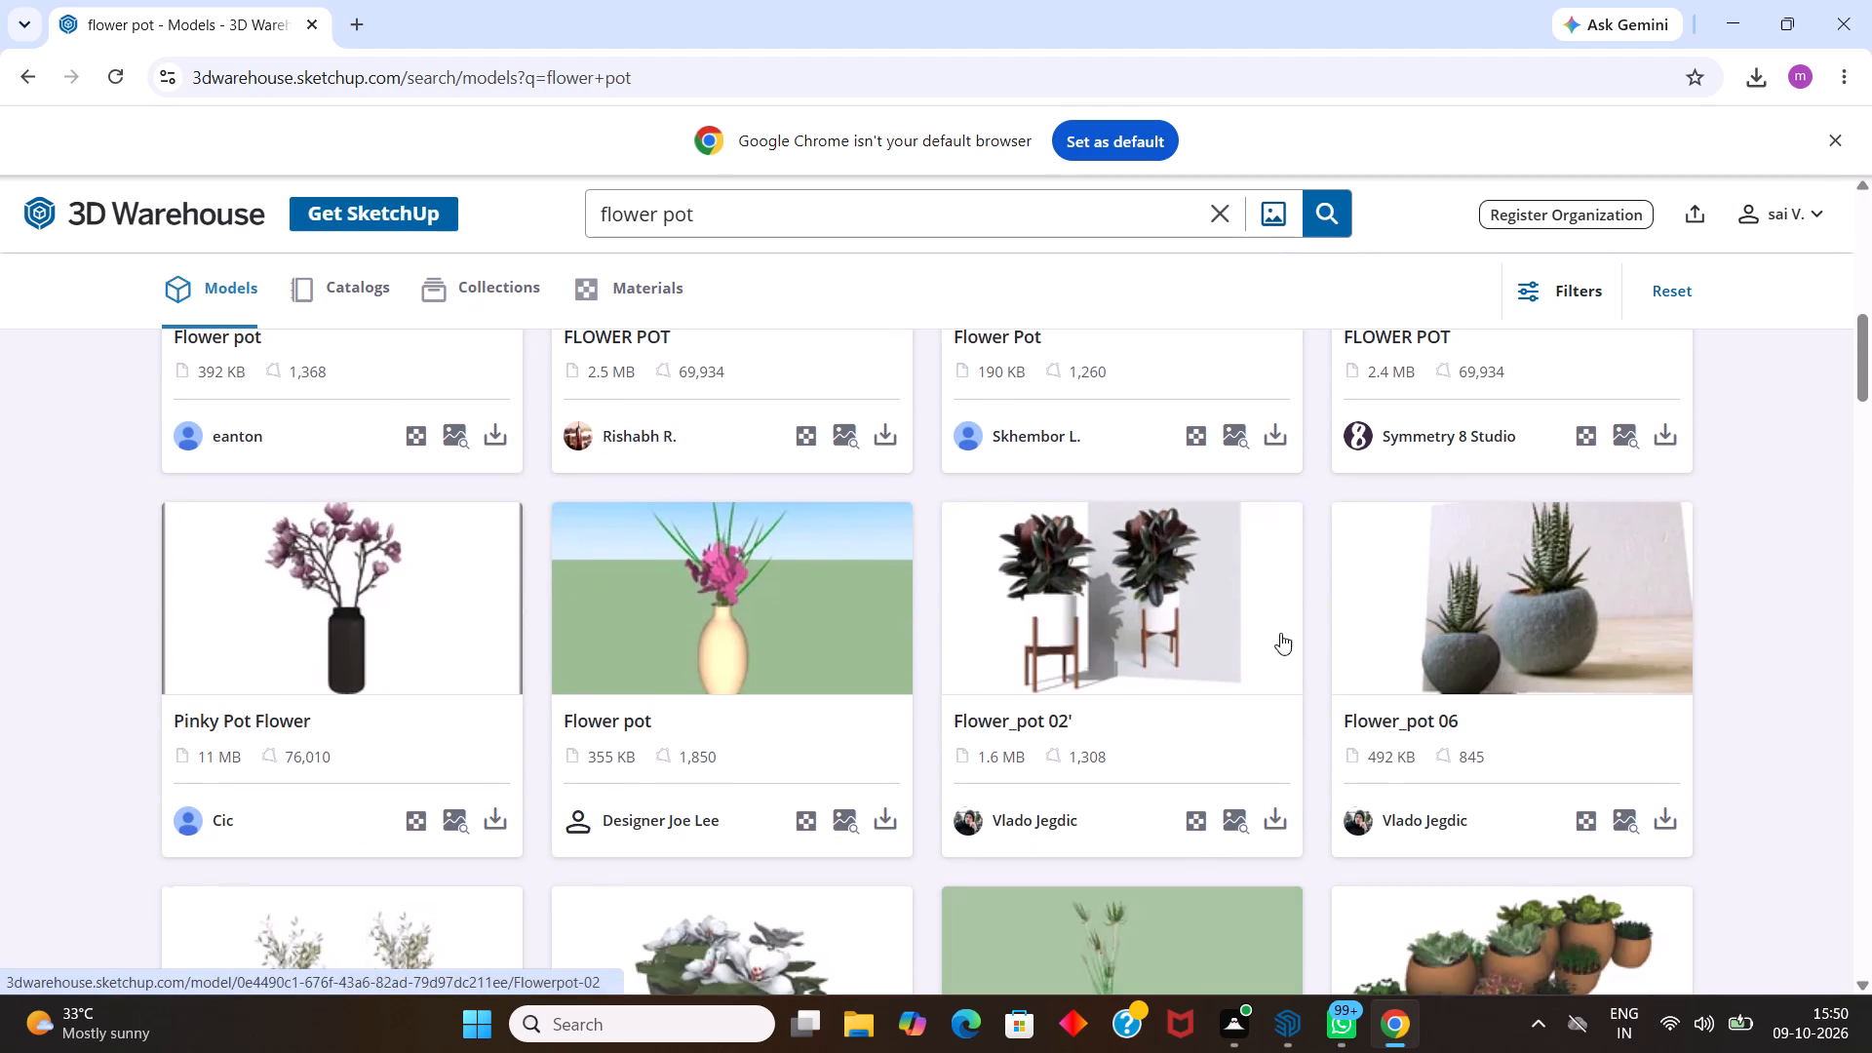
scroll(1525, 658, "down", 4)
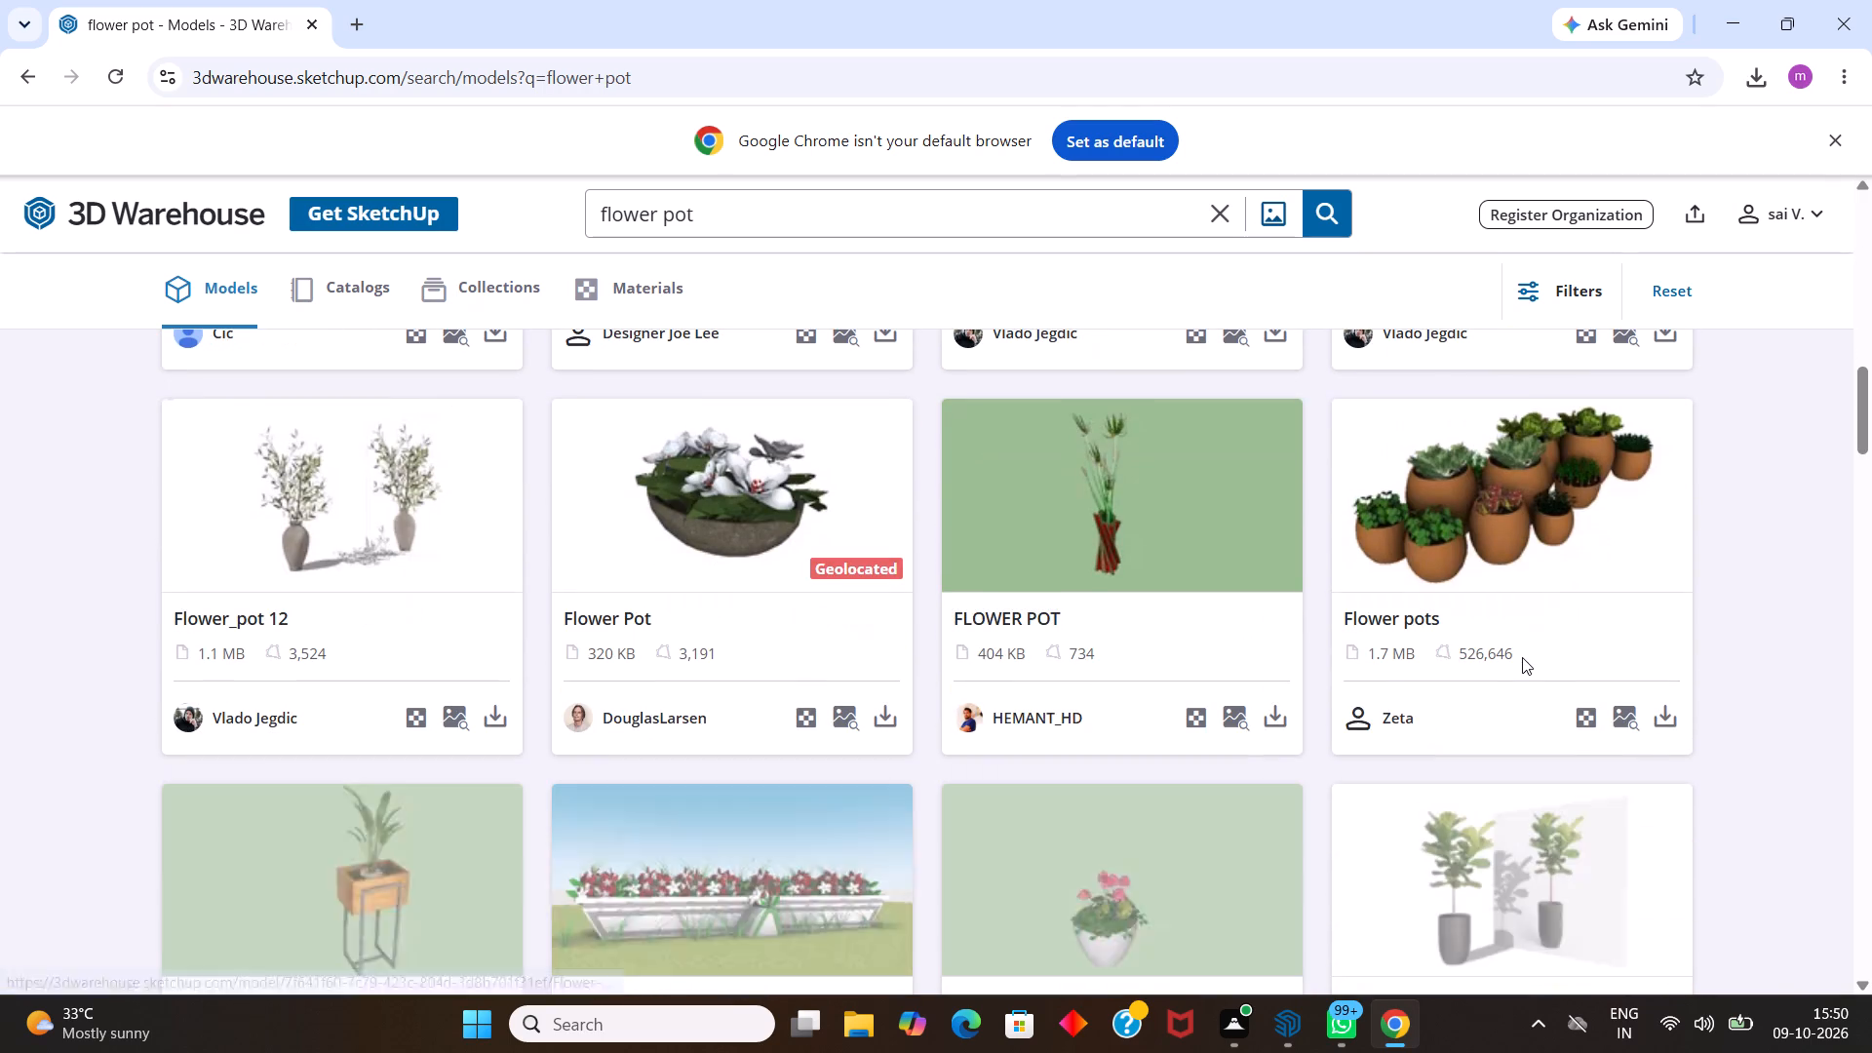
scroll(1516, 645, "down", 4)
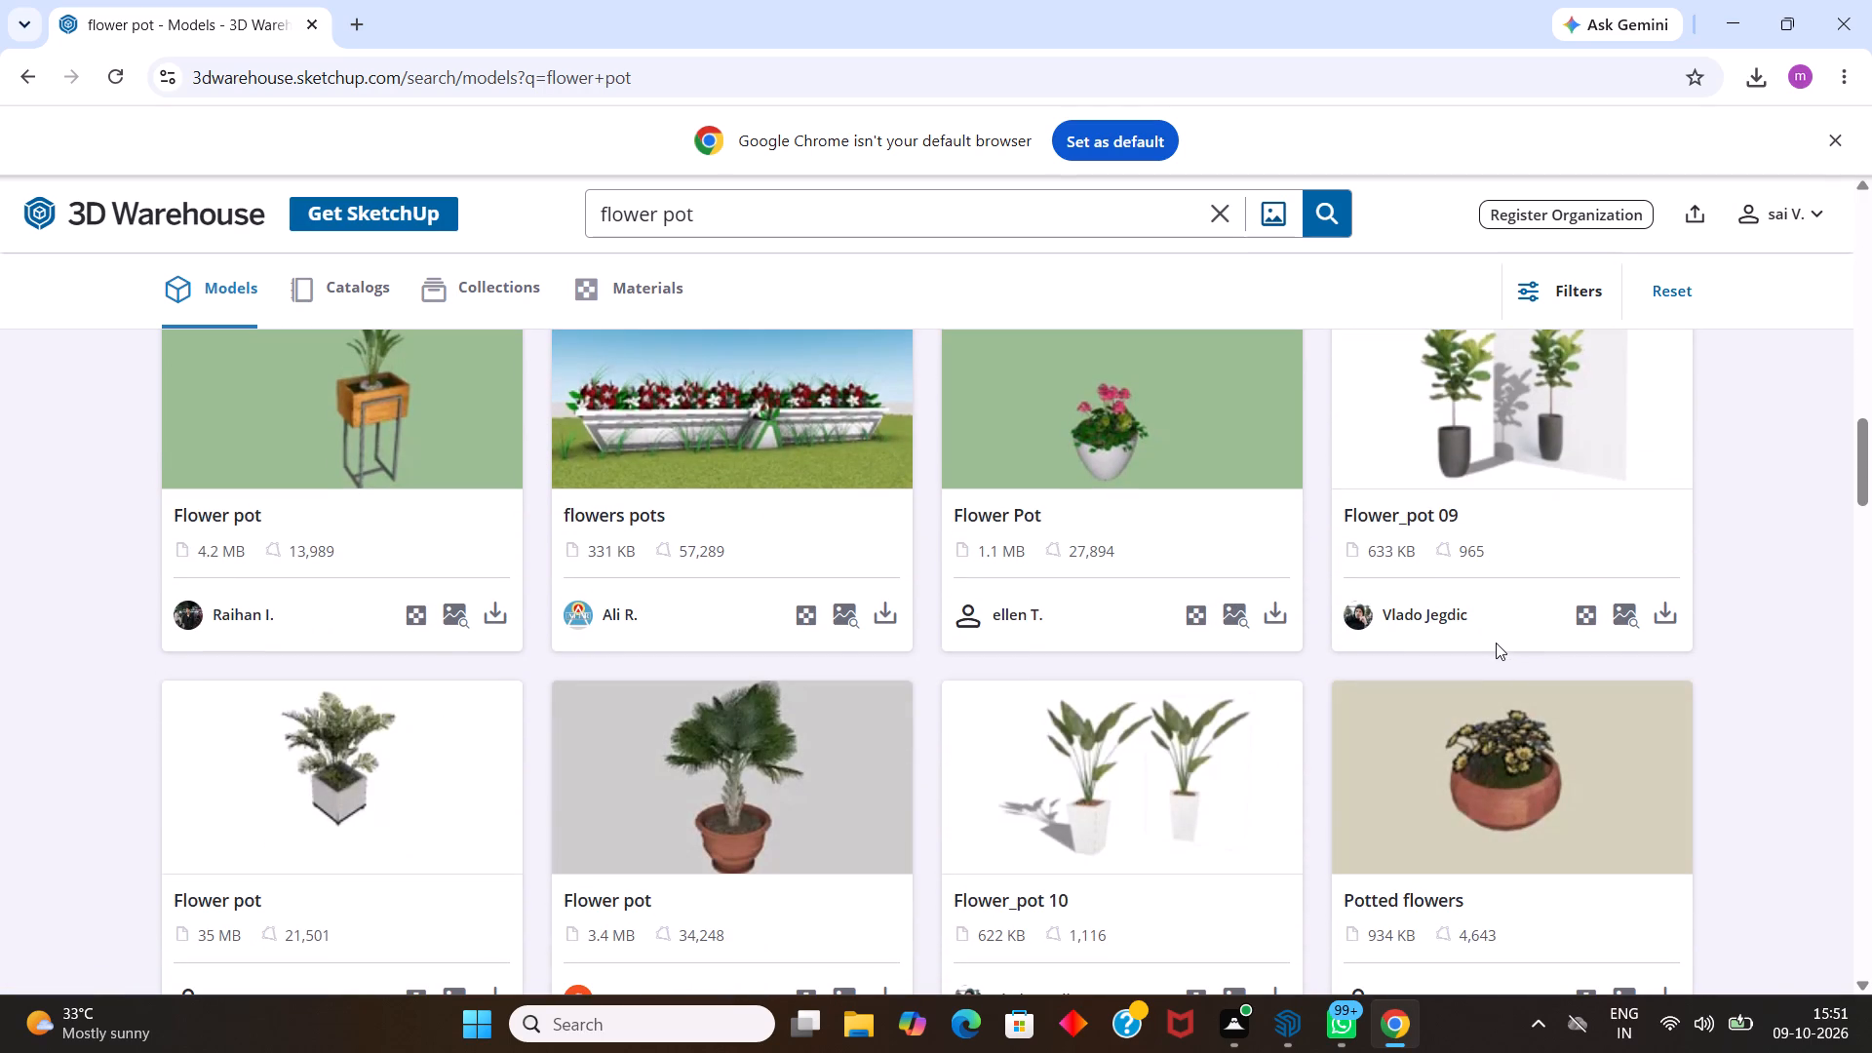
scroll(1165, 807, "down", 4)
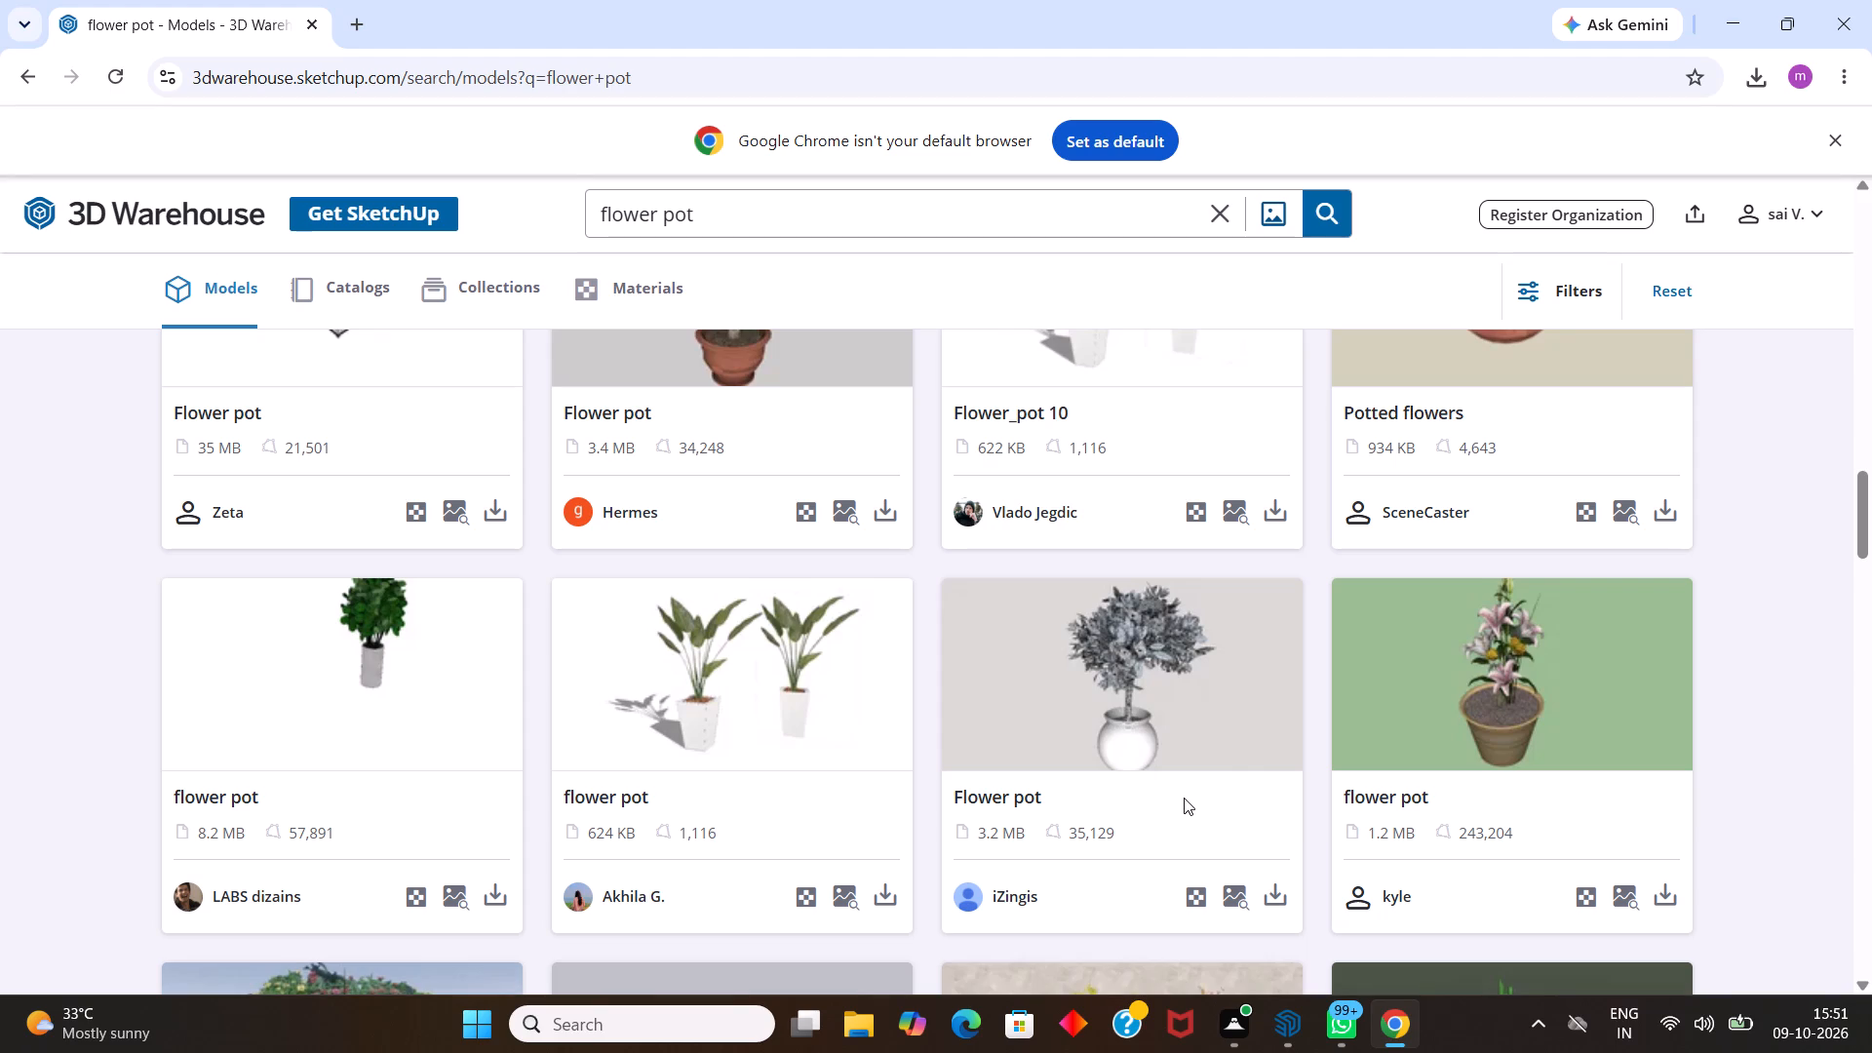
scroll(1385, 725, "up", 3)
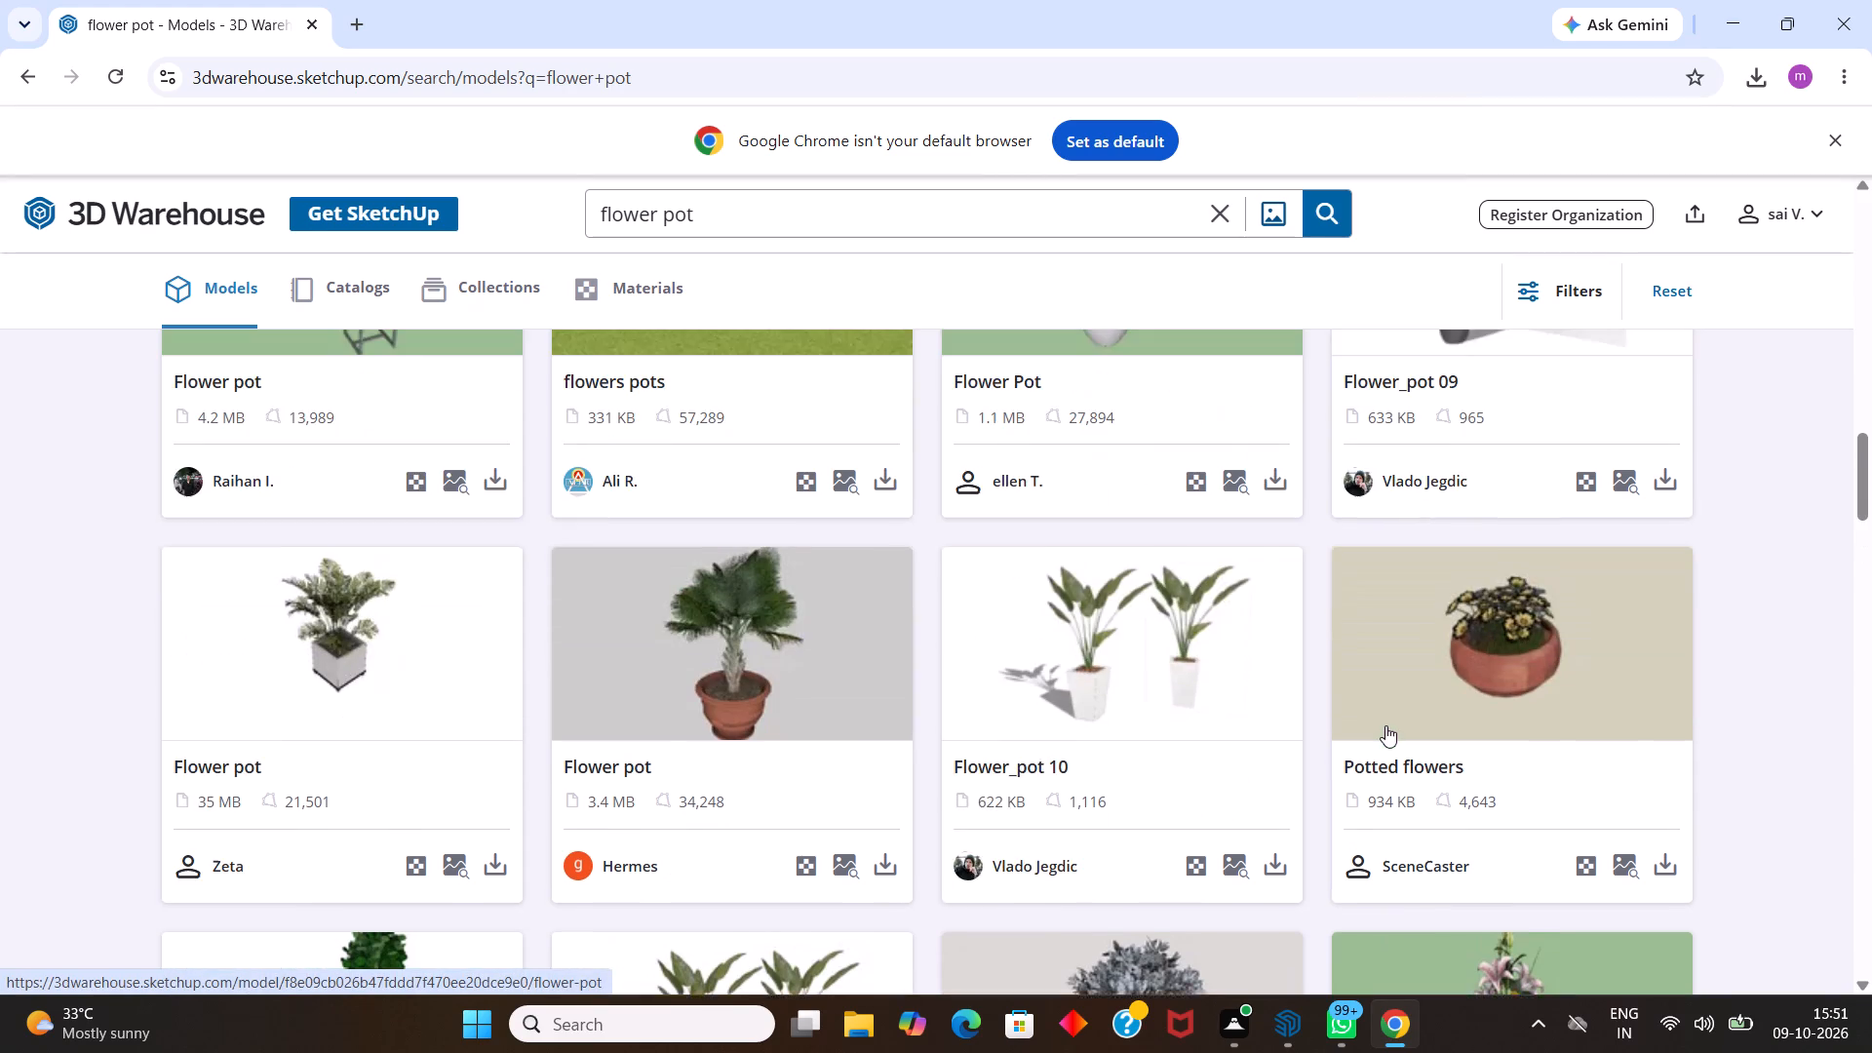
scroll(1388, 706, "down", 5)
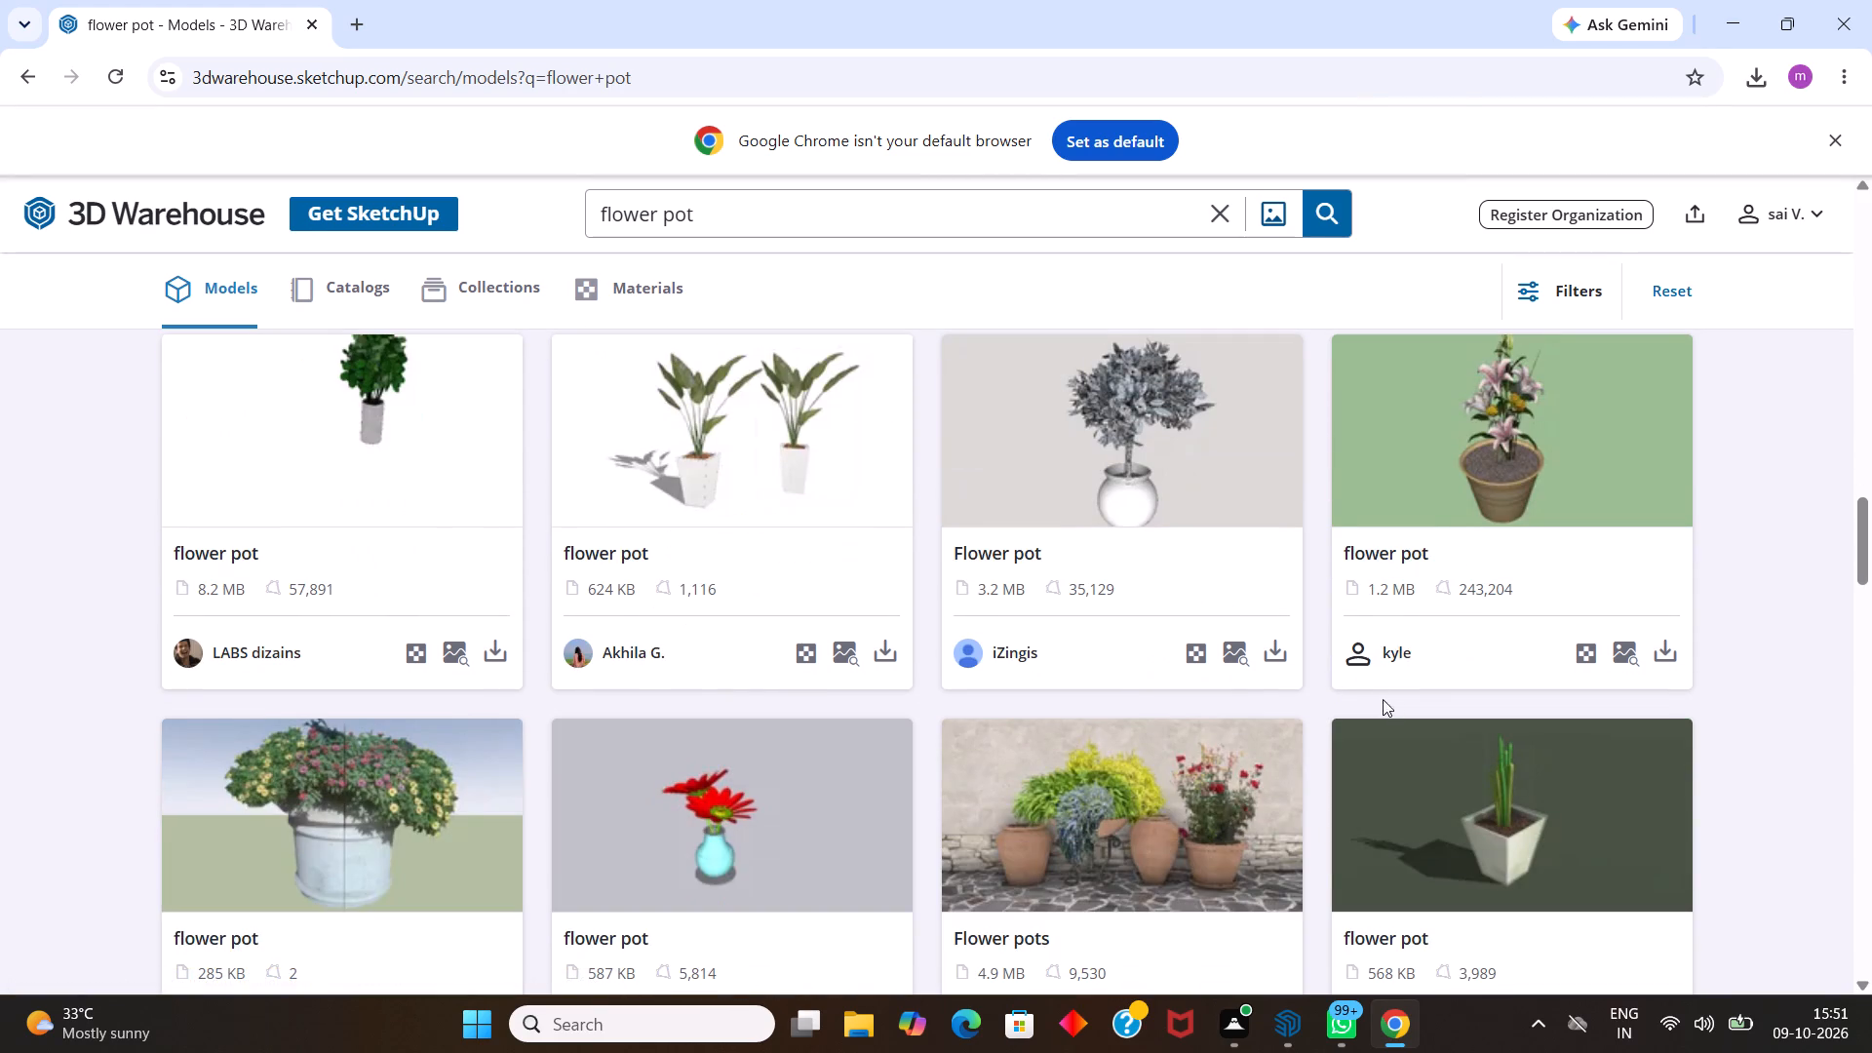
scroll(1353, 710, "down", 5)
scroll(1342, 597, "down", 2)
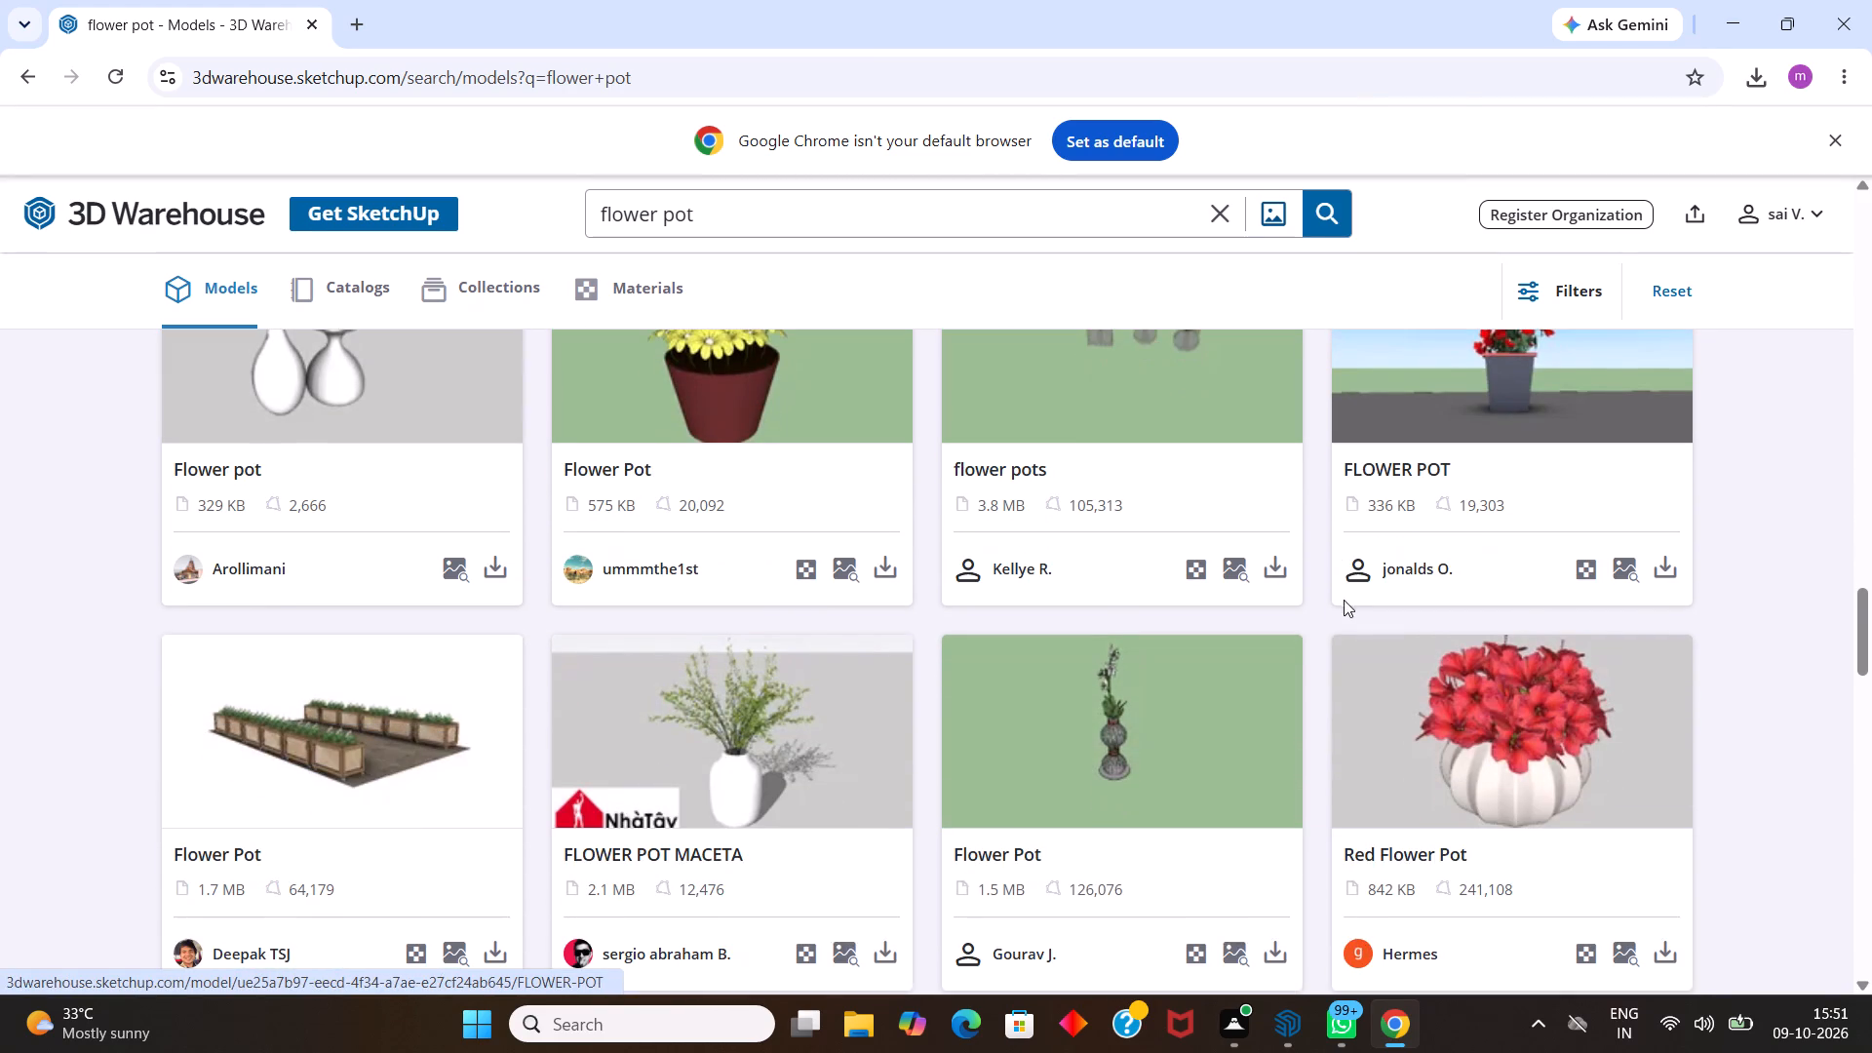
left_click(787, 775)
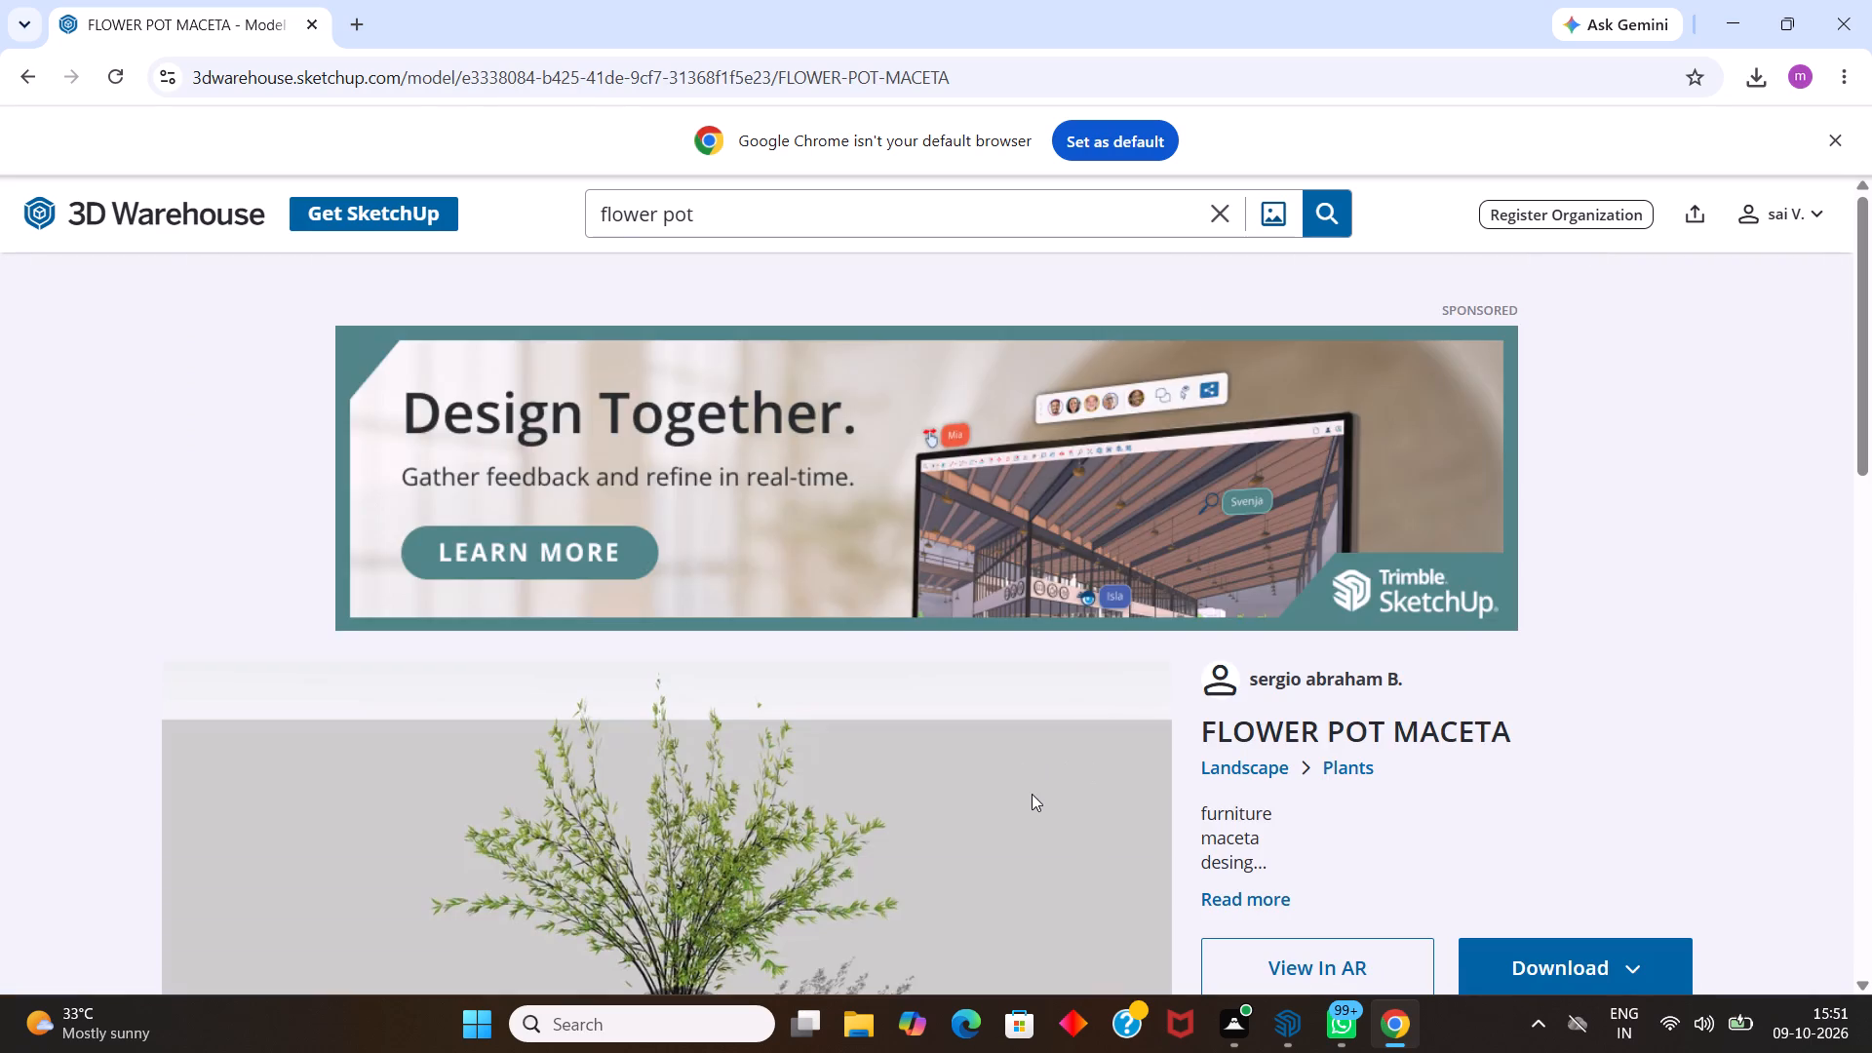
scroll(1032, 794, "down", 4)
left_click(1609, 474)
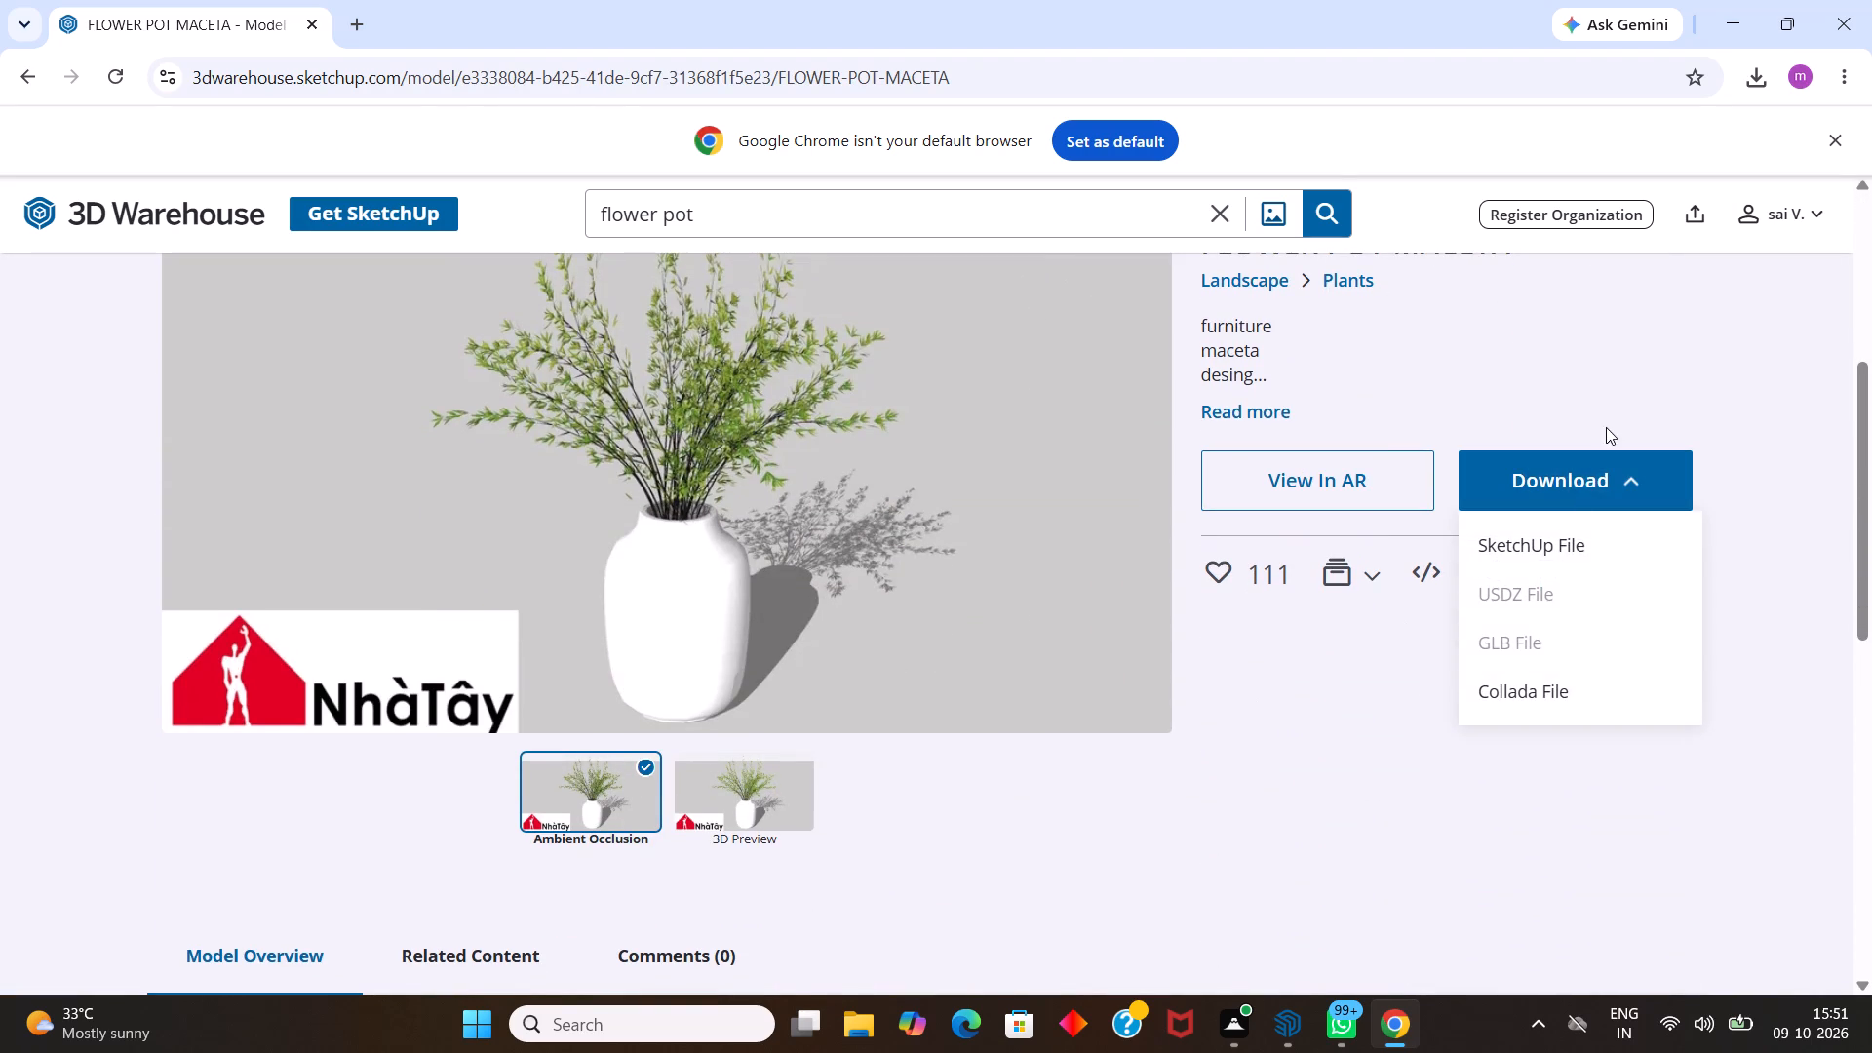
left_click(1563, 532)
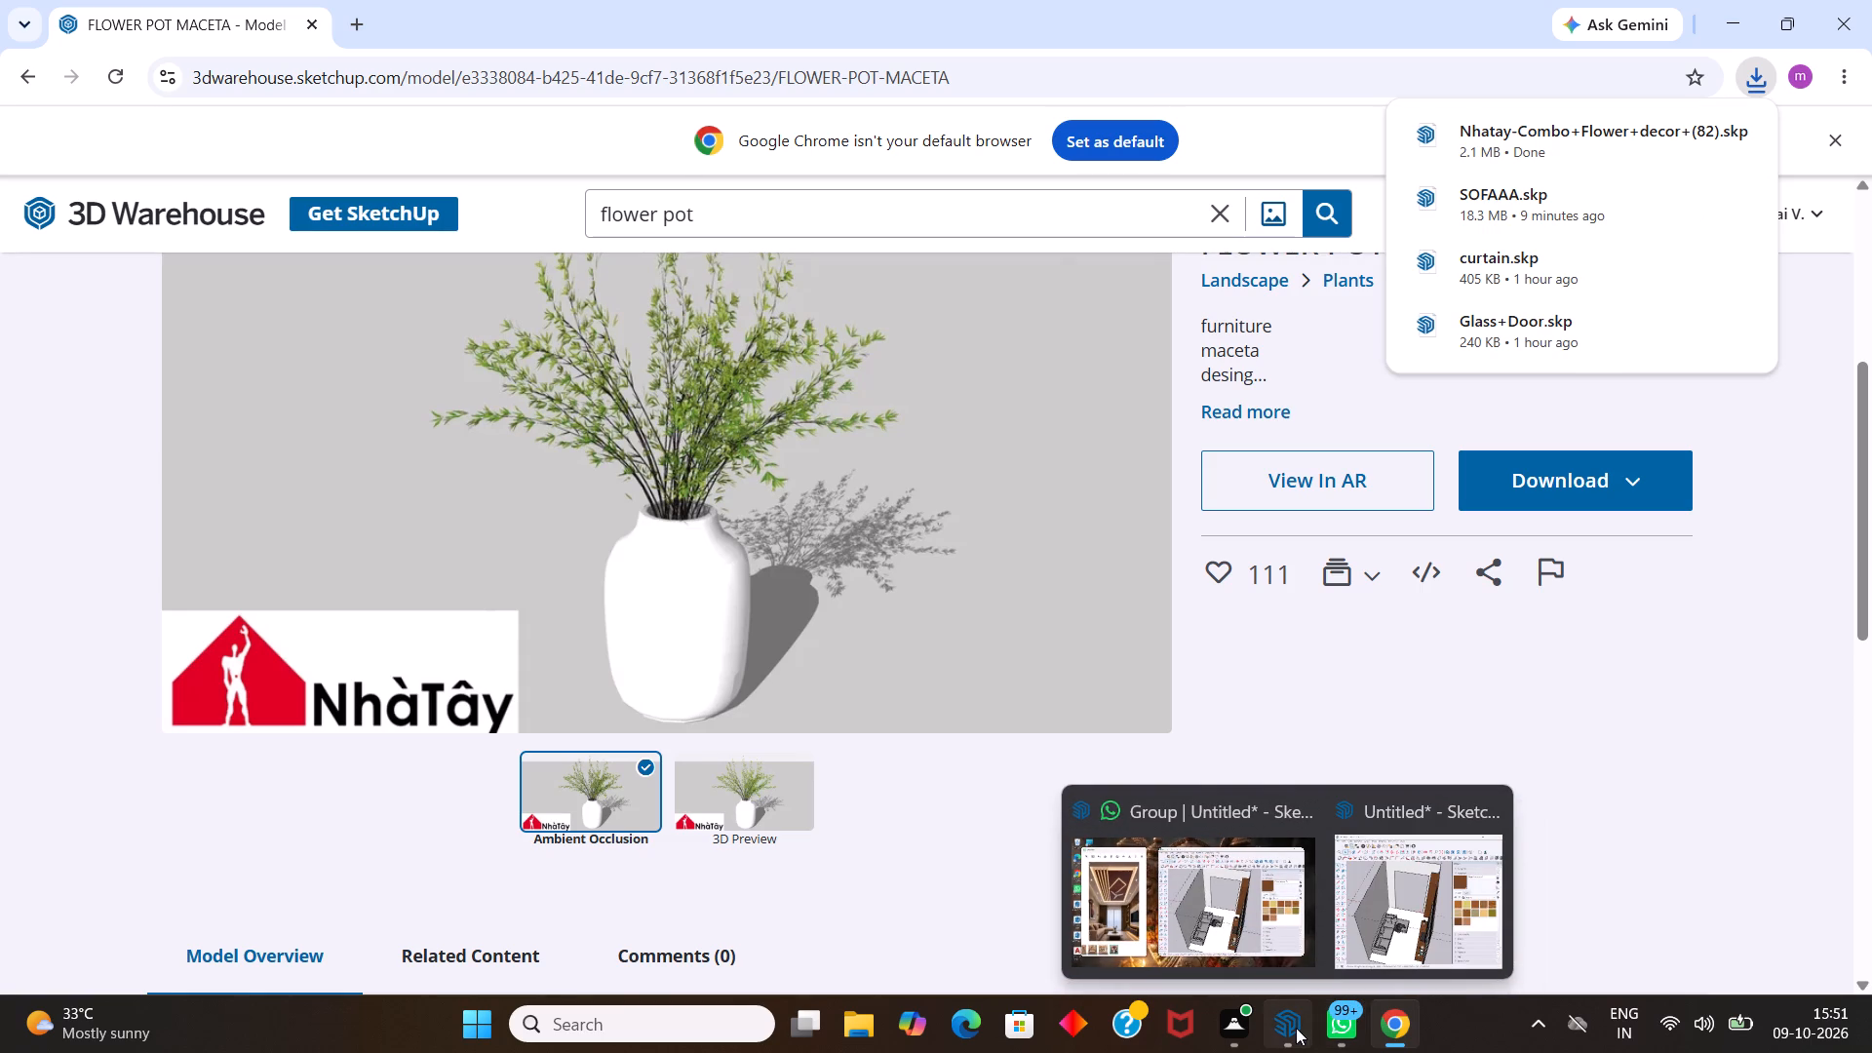
Switch to SketchUp and import the downloaded Nhatay-Combo+Flower+decor+(82) model, placing it on the floor between the sofa and window opening.
left_click(1216, 898)
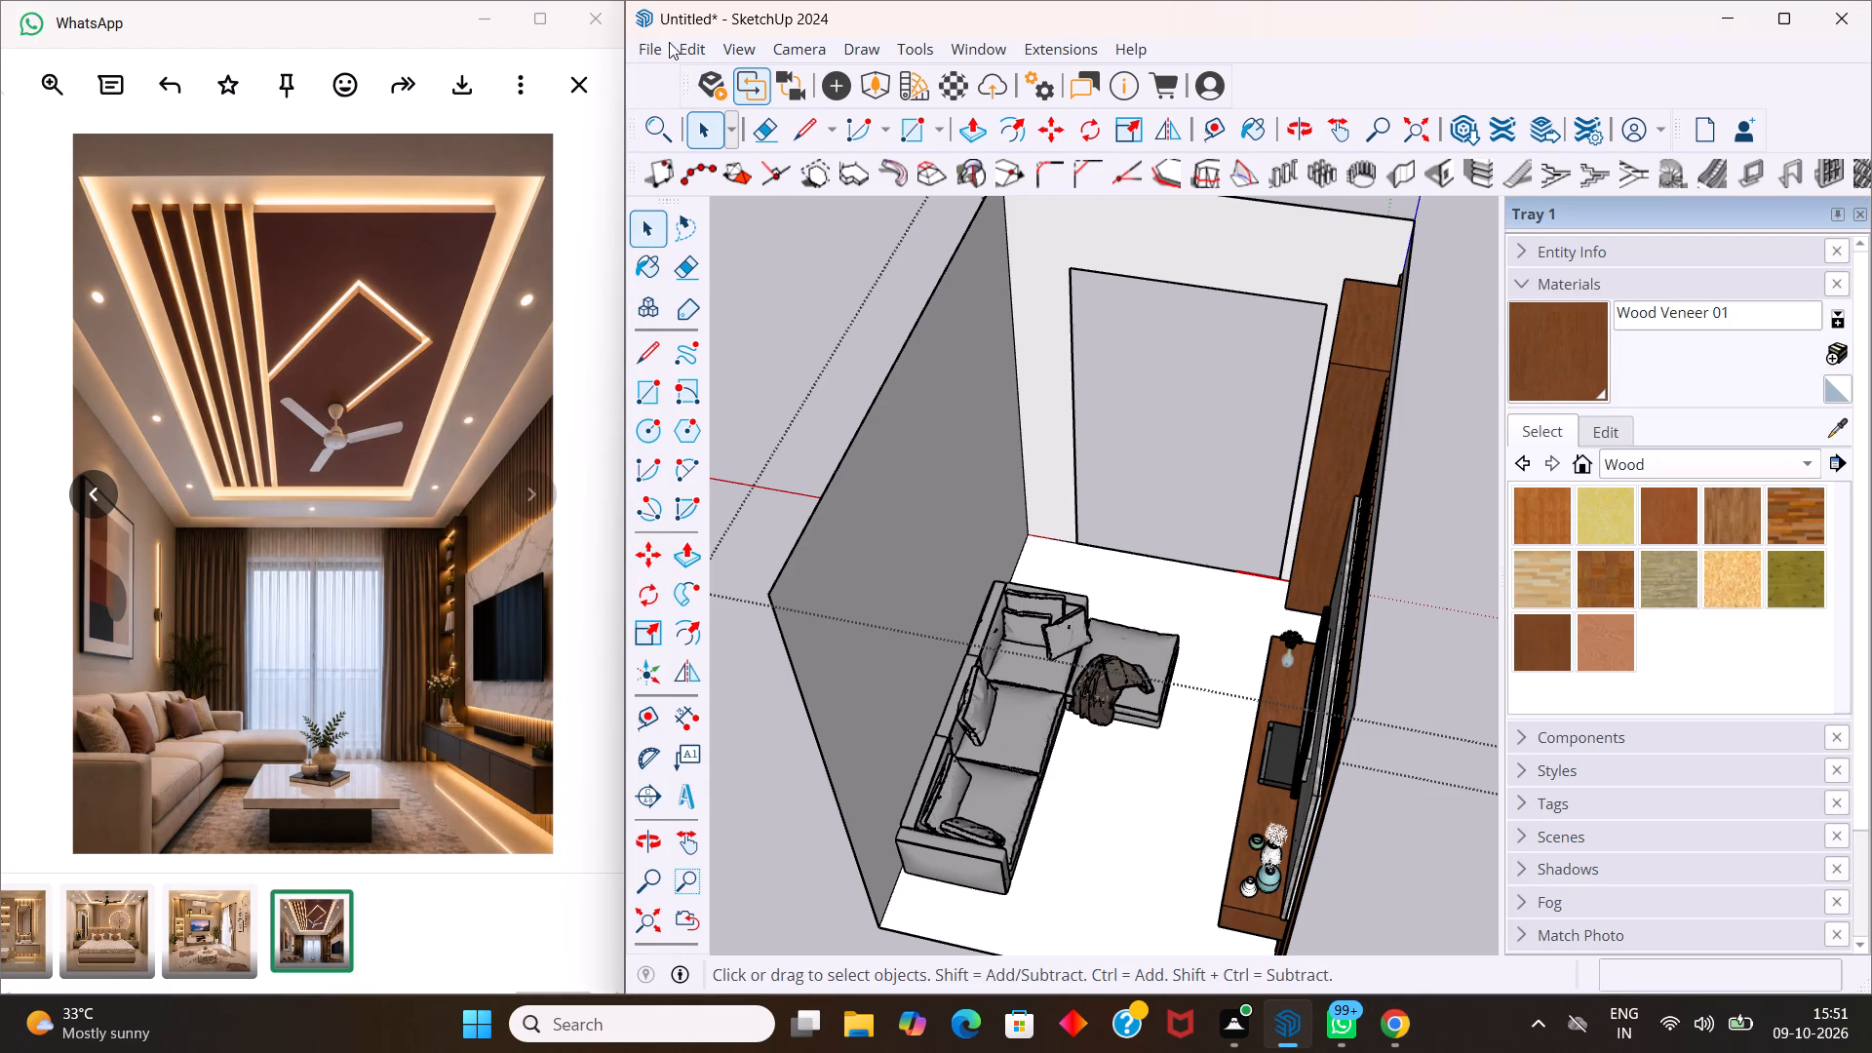
left_click(646, 47)
left_click(771, 381)
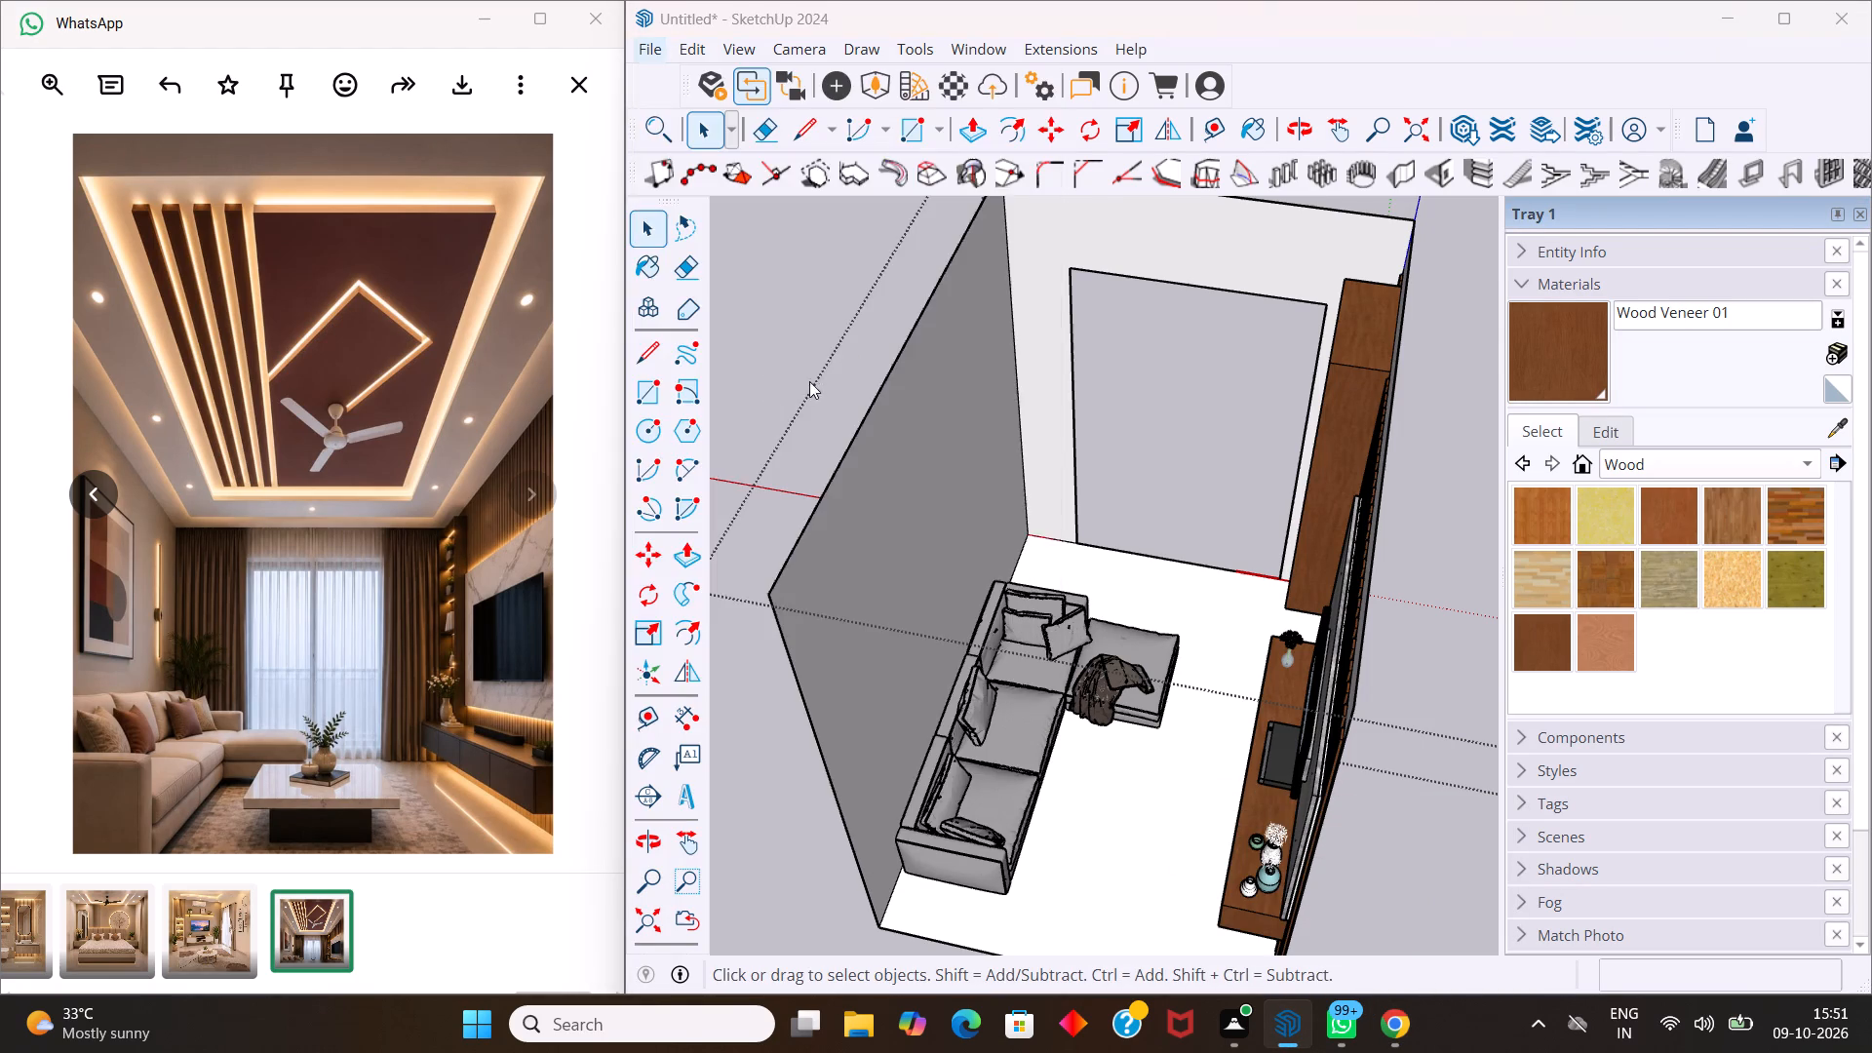
left_click(1052, 271)
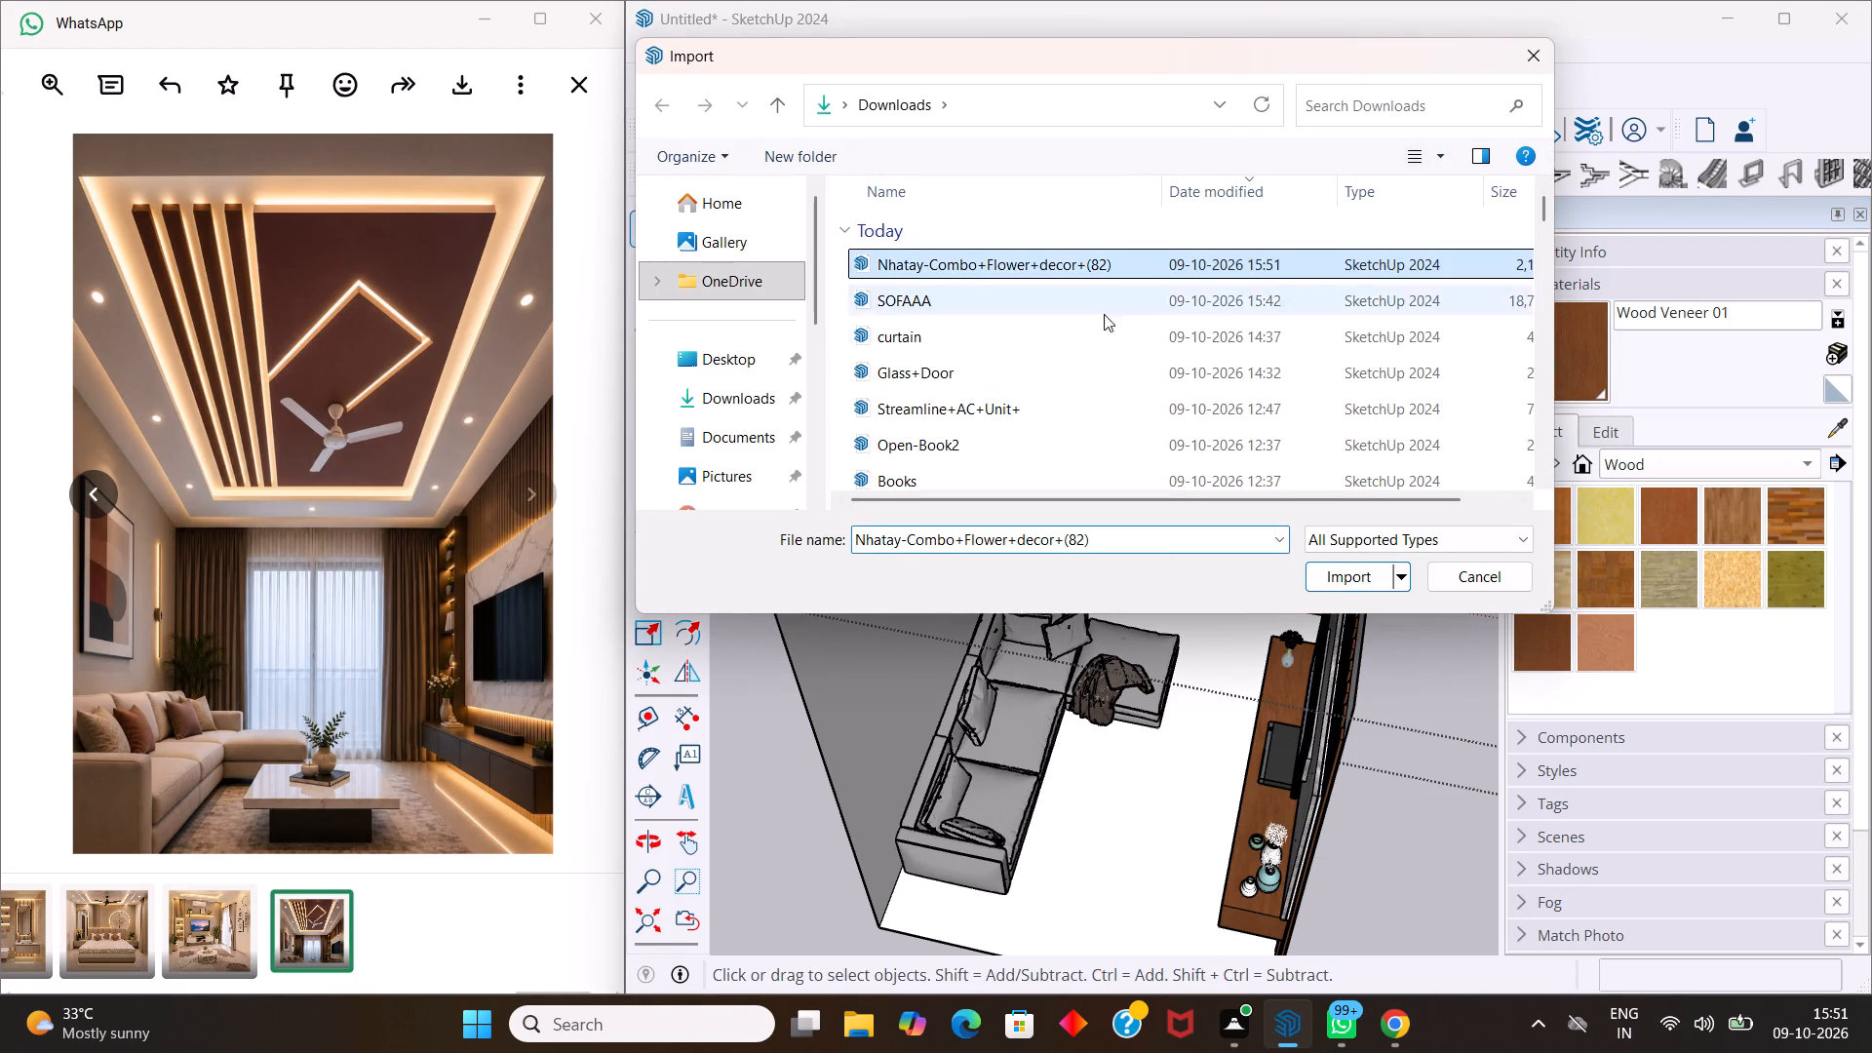
left_click(1350, 579)
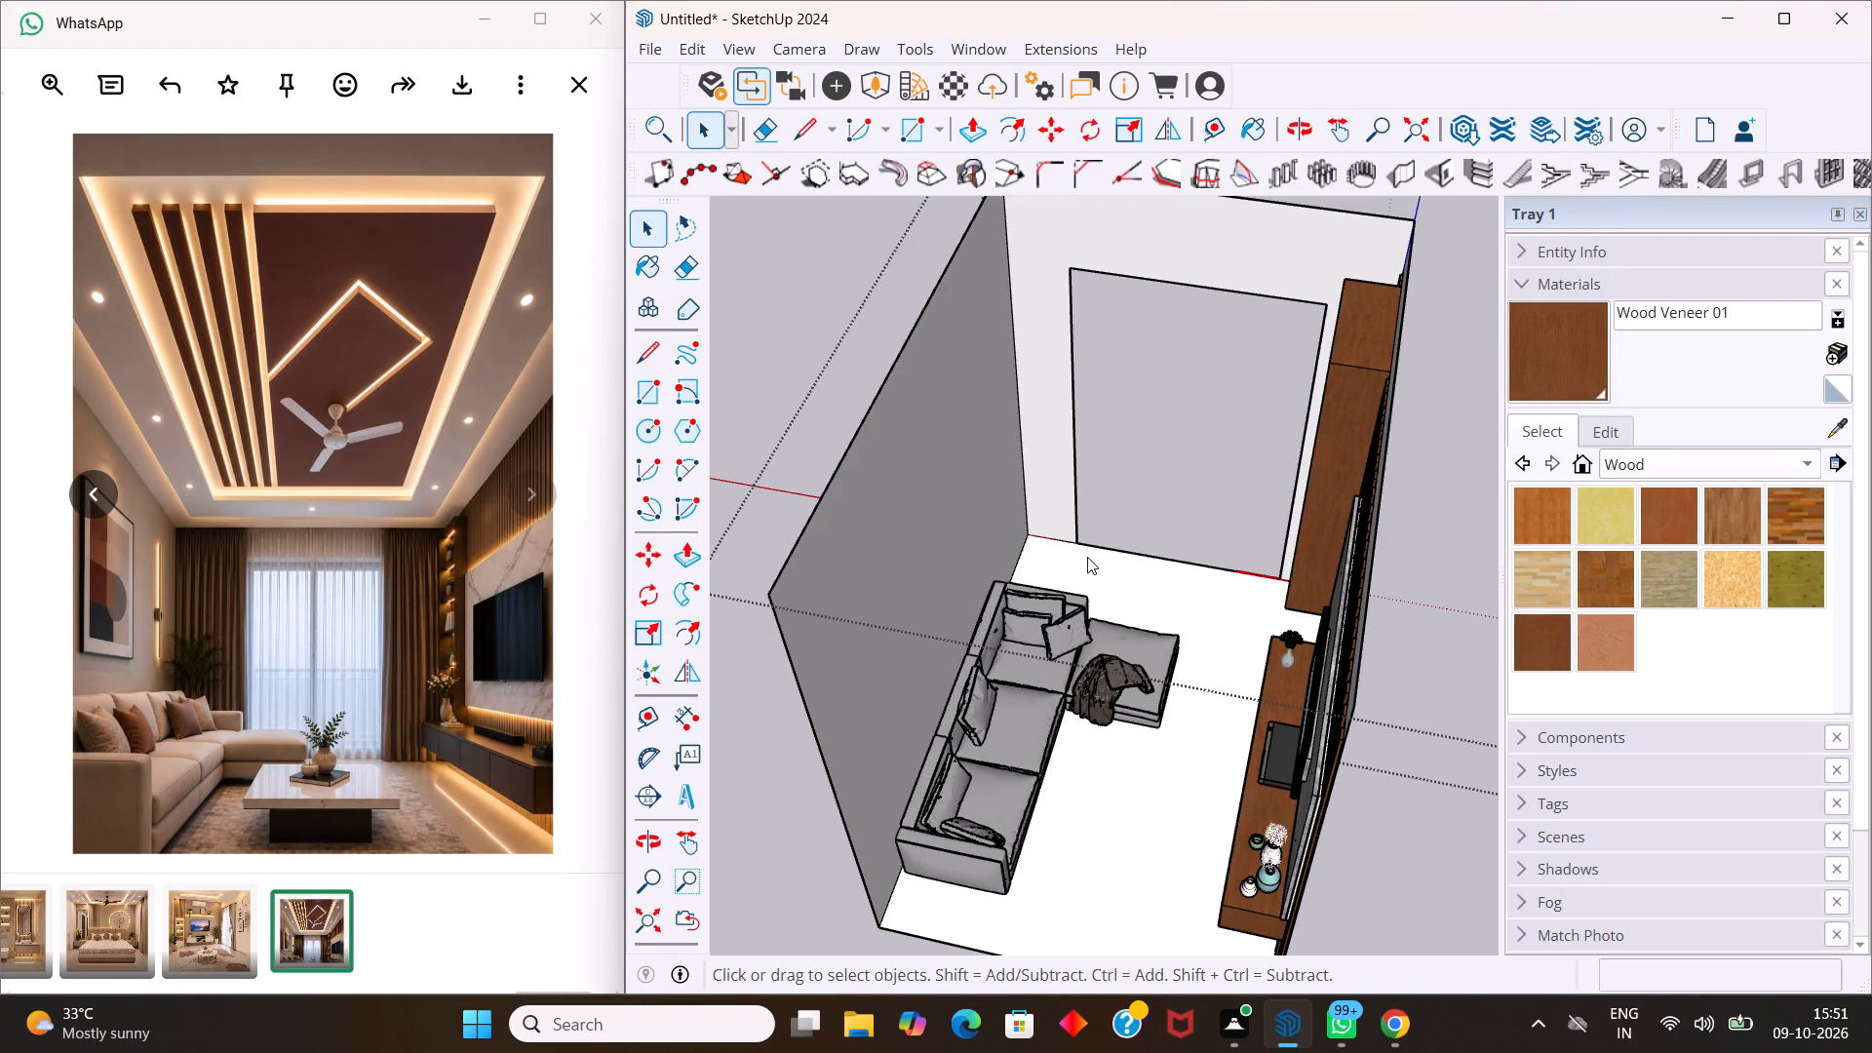
scroll(1087, 557, "up", 2)
left_click(1475, 572)
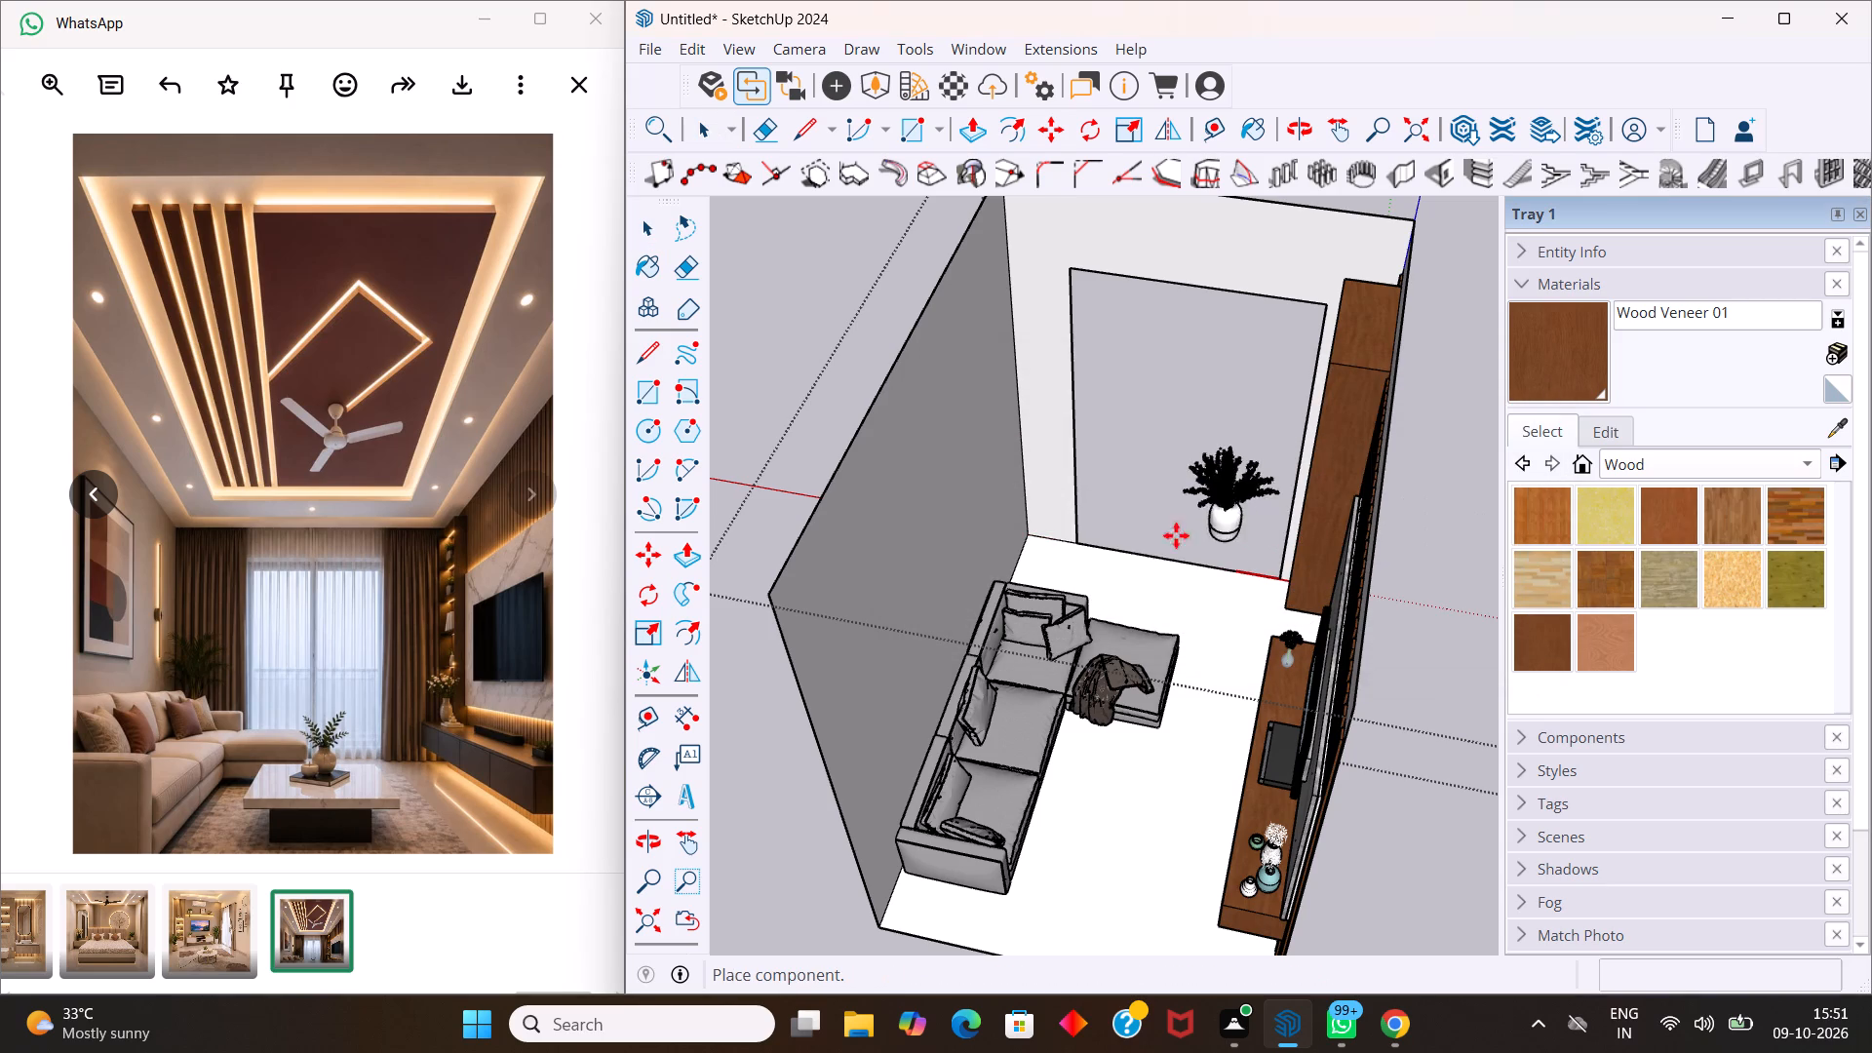
left_click(1070, 563)
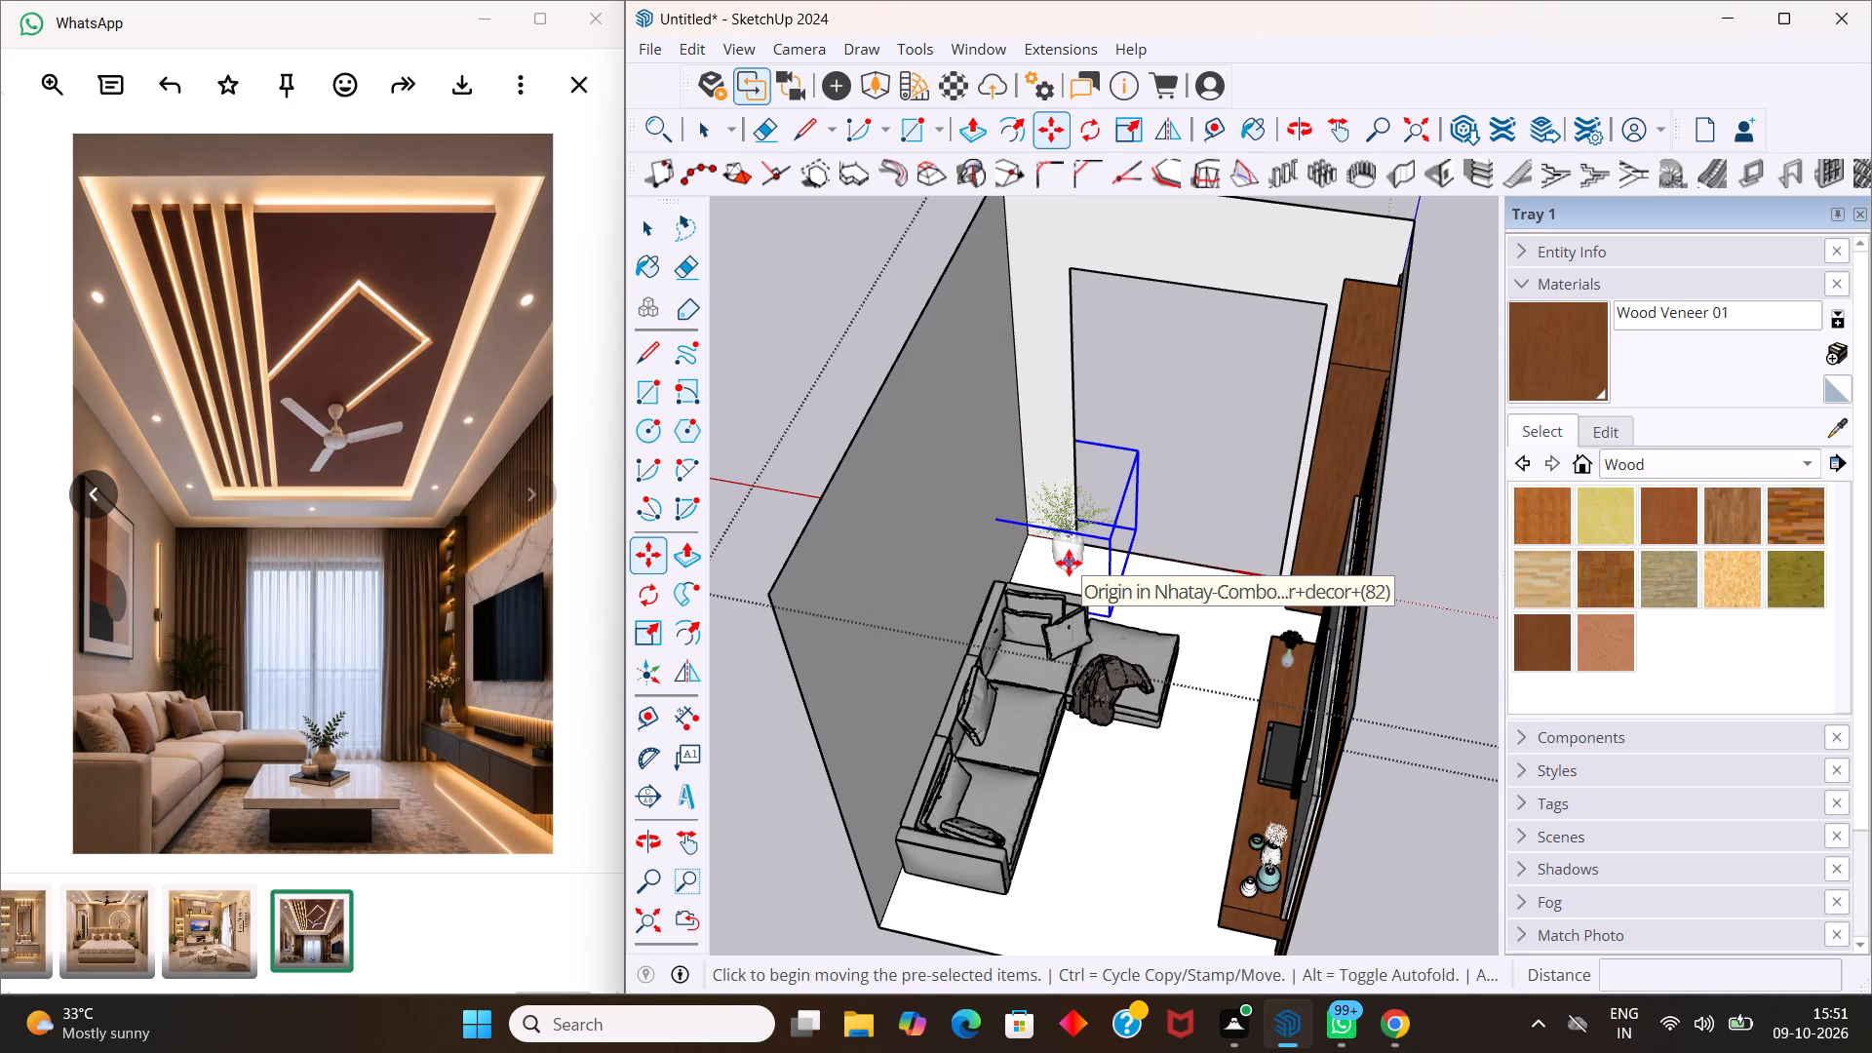
Scale the imported potted plant uniformly, enlarging it first and then reducing it by a factor of about 0.78.
key("s")
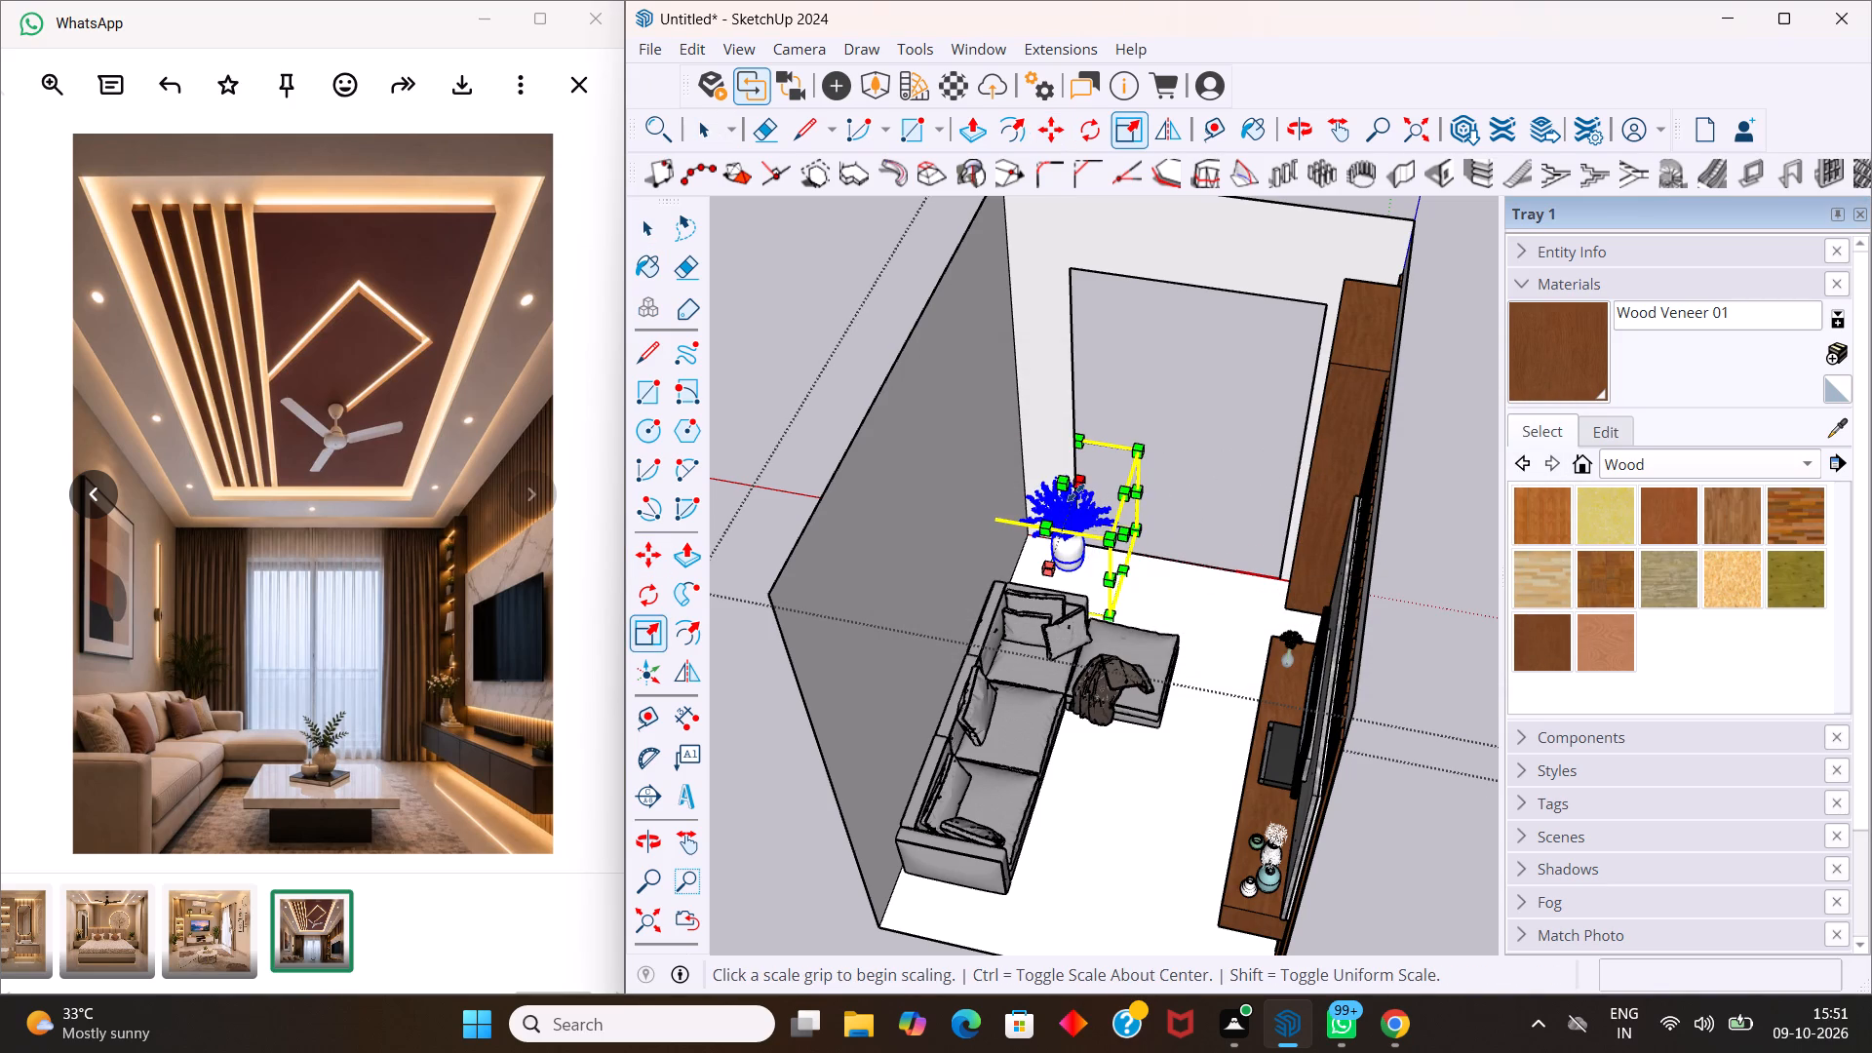
left_click_drag(1098, 537, 1136, 533)
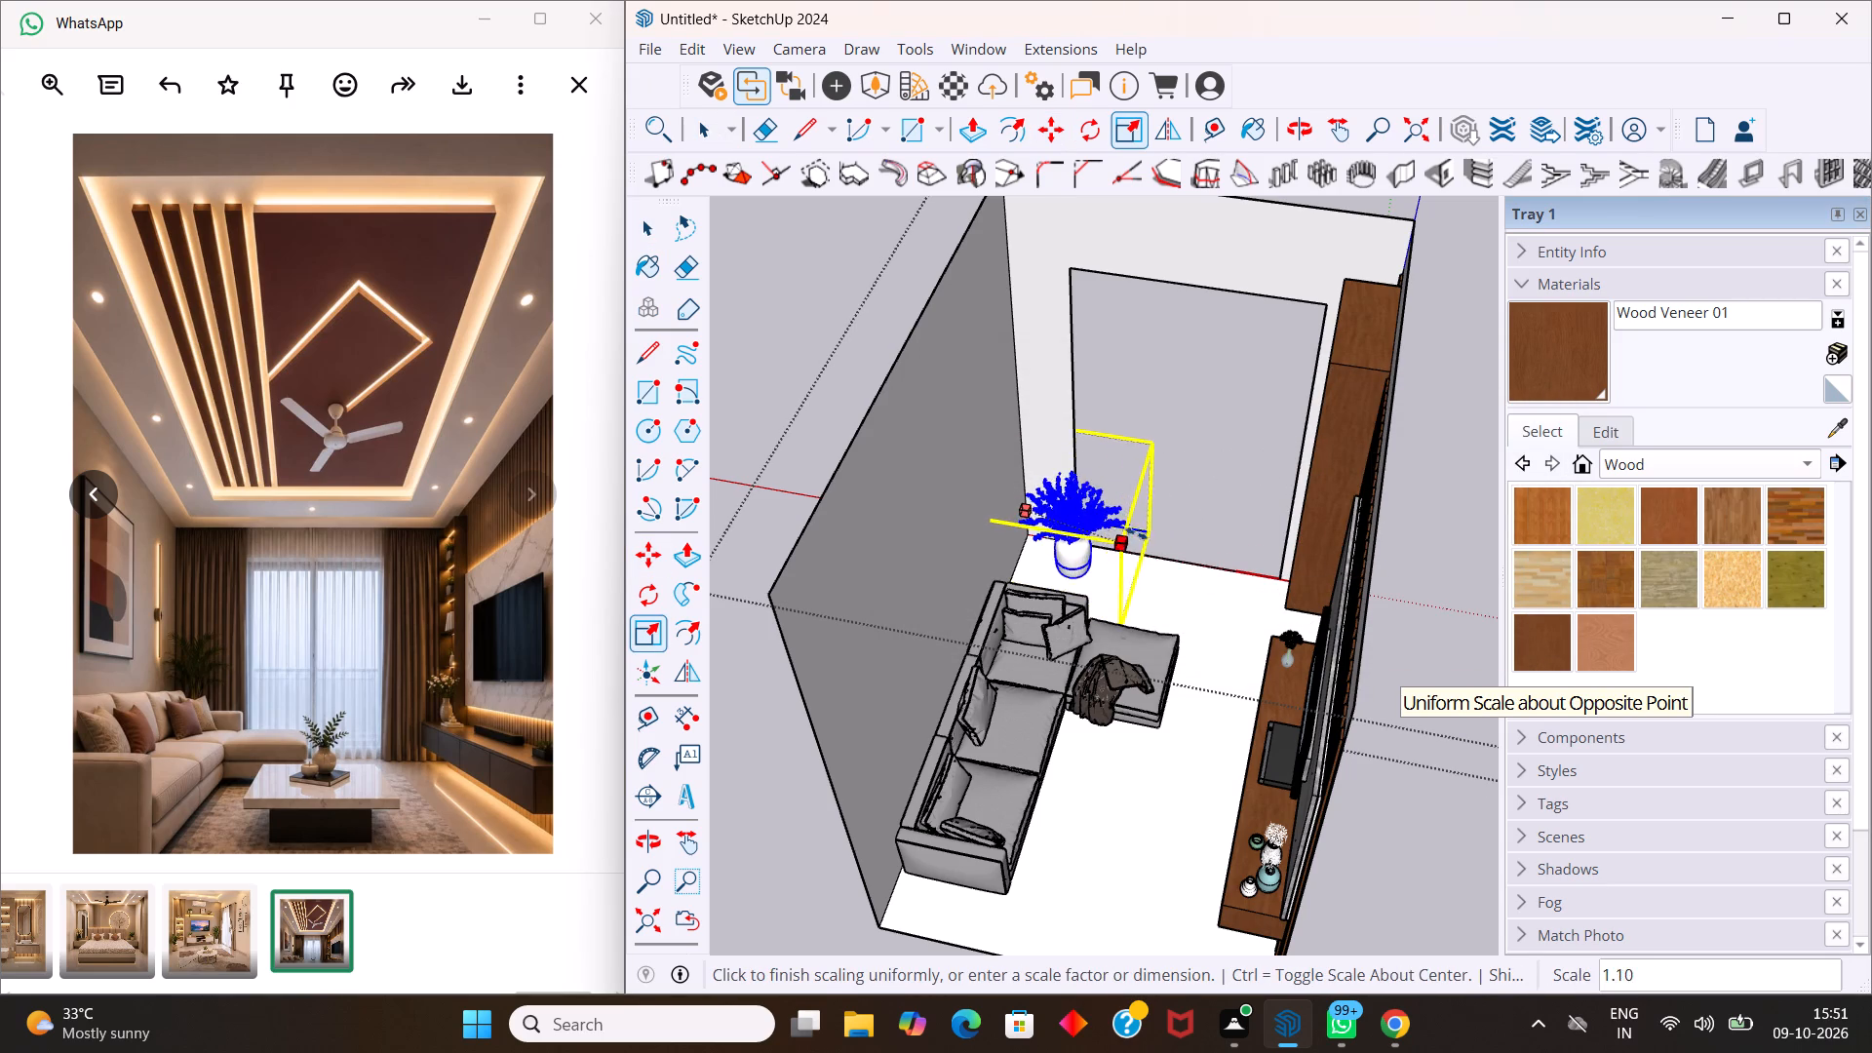
left_click_drag(1136, 533, 1168, 542)
scroll(1217, 580, "down", 4)
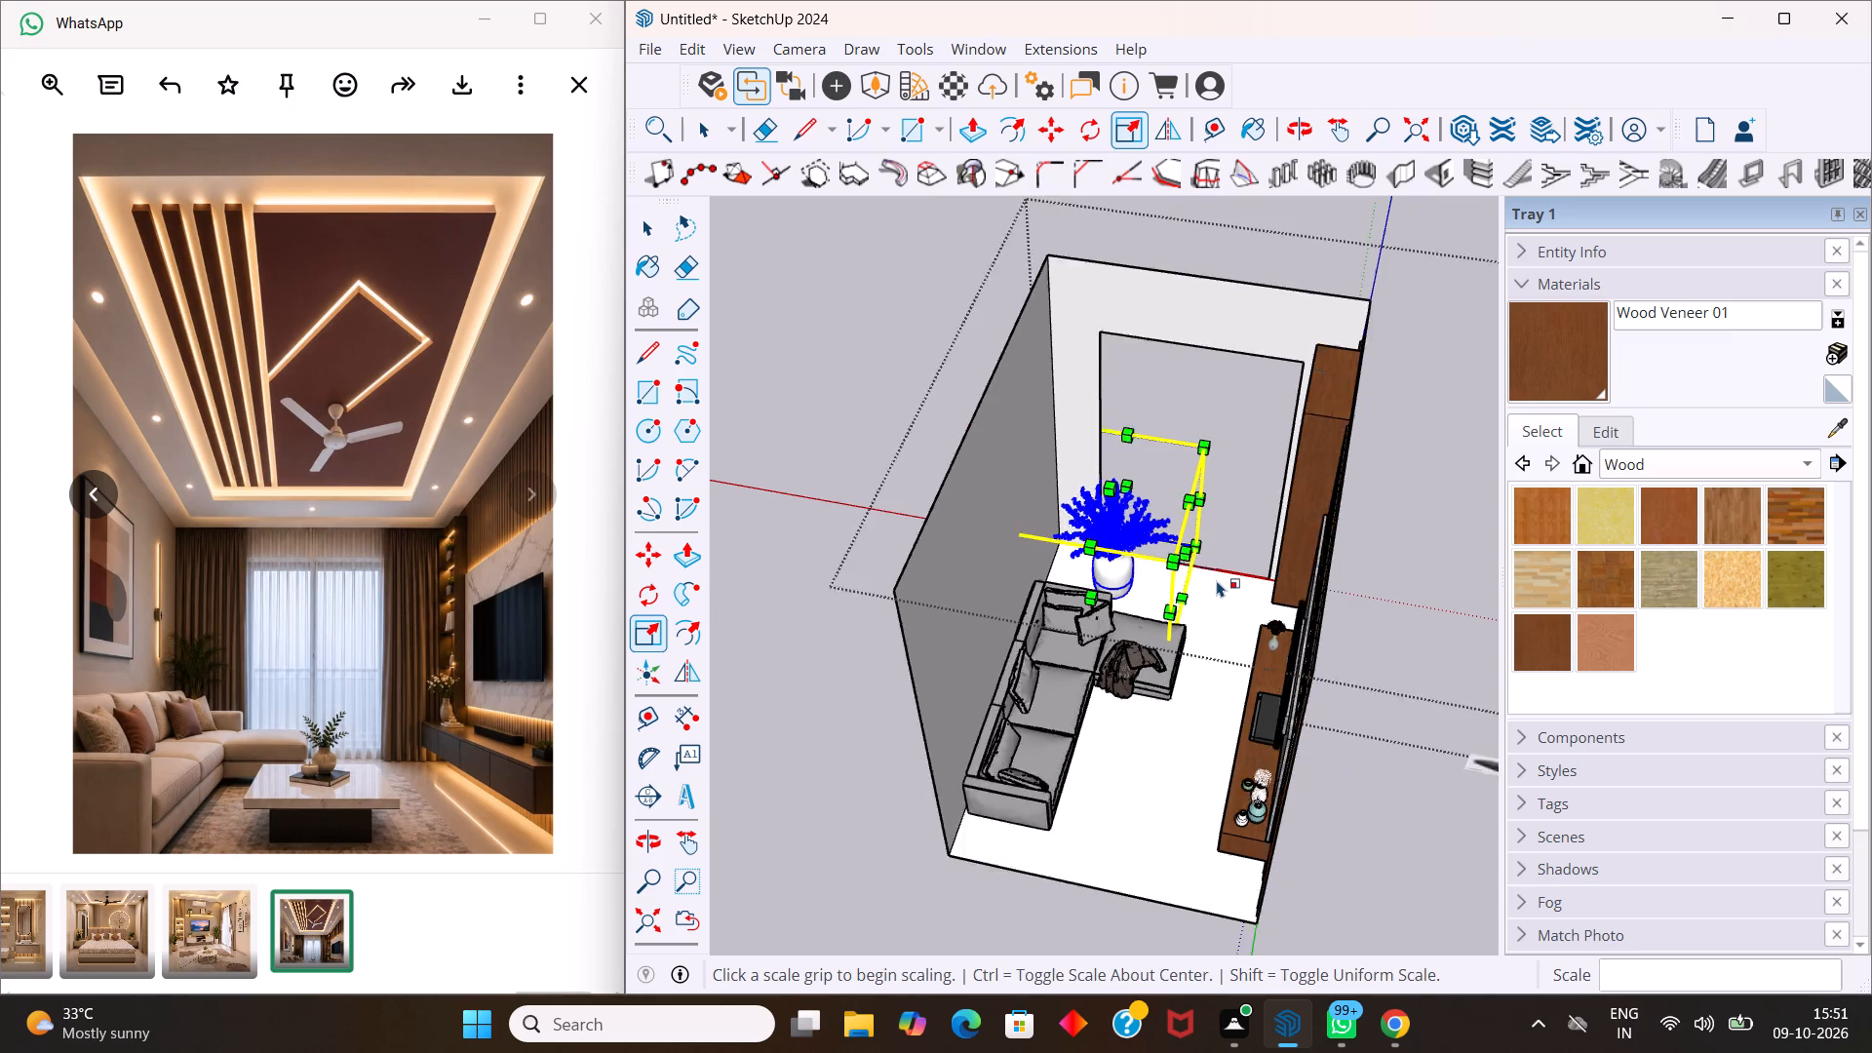
scroll(1216, 579, "down", 1)
middle_click_drag(1216, 579, 1094, 513)
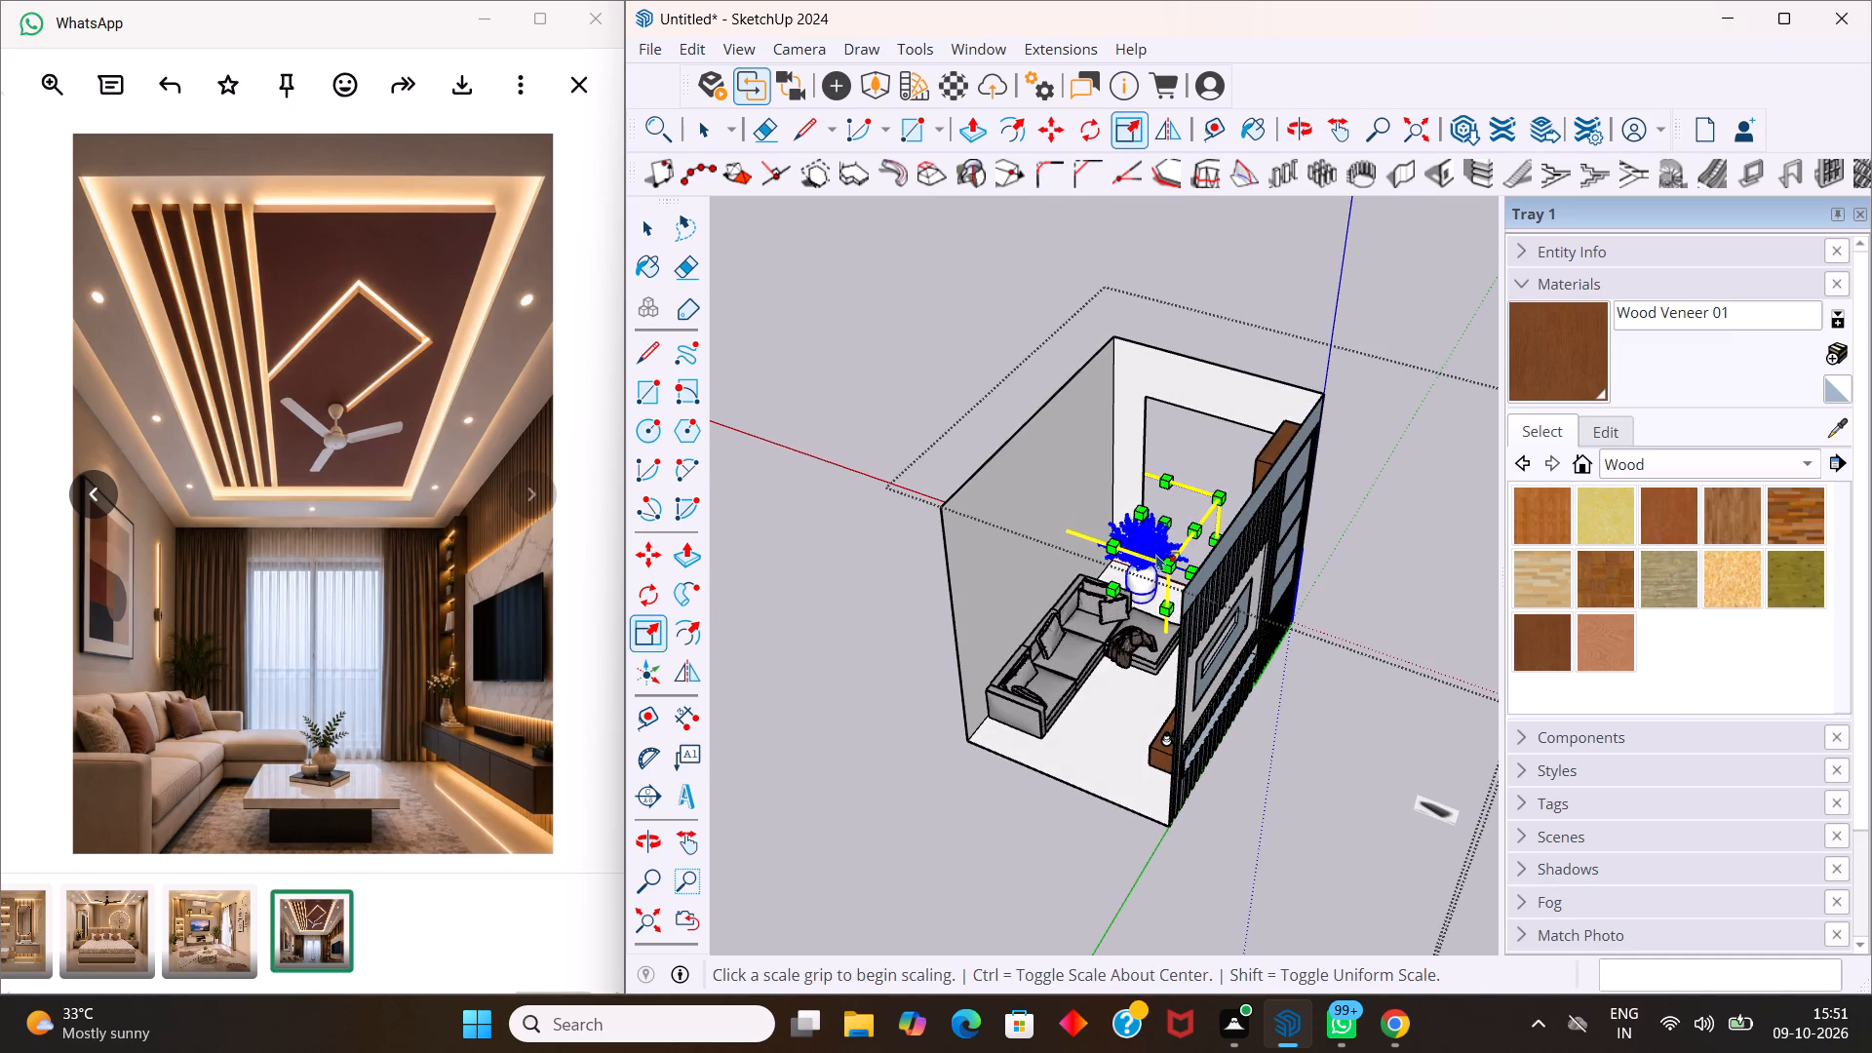
left_click_drag(1167, 568, 1154, 564)
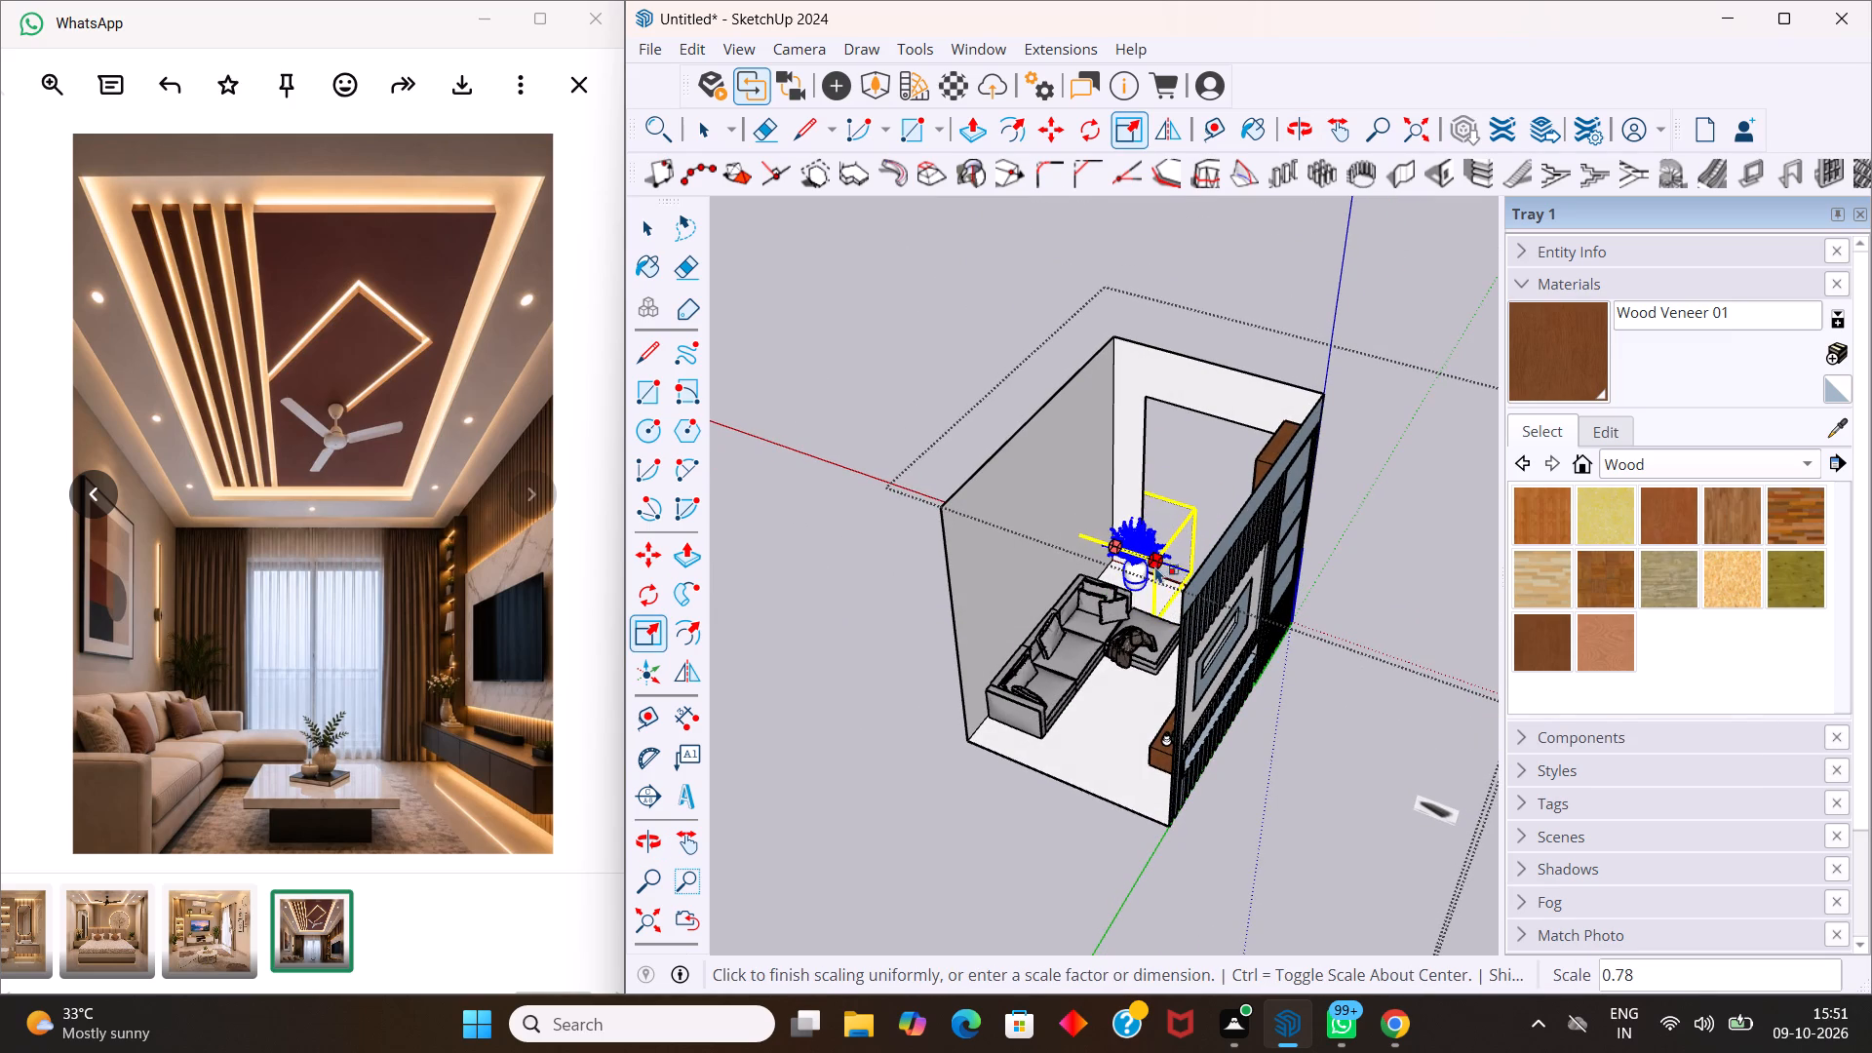
key("space")
Move the potted plant inward from the window opening, into the floor area beside the sofa's back corner.
scroll(1201, 554, "down", 4)
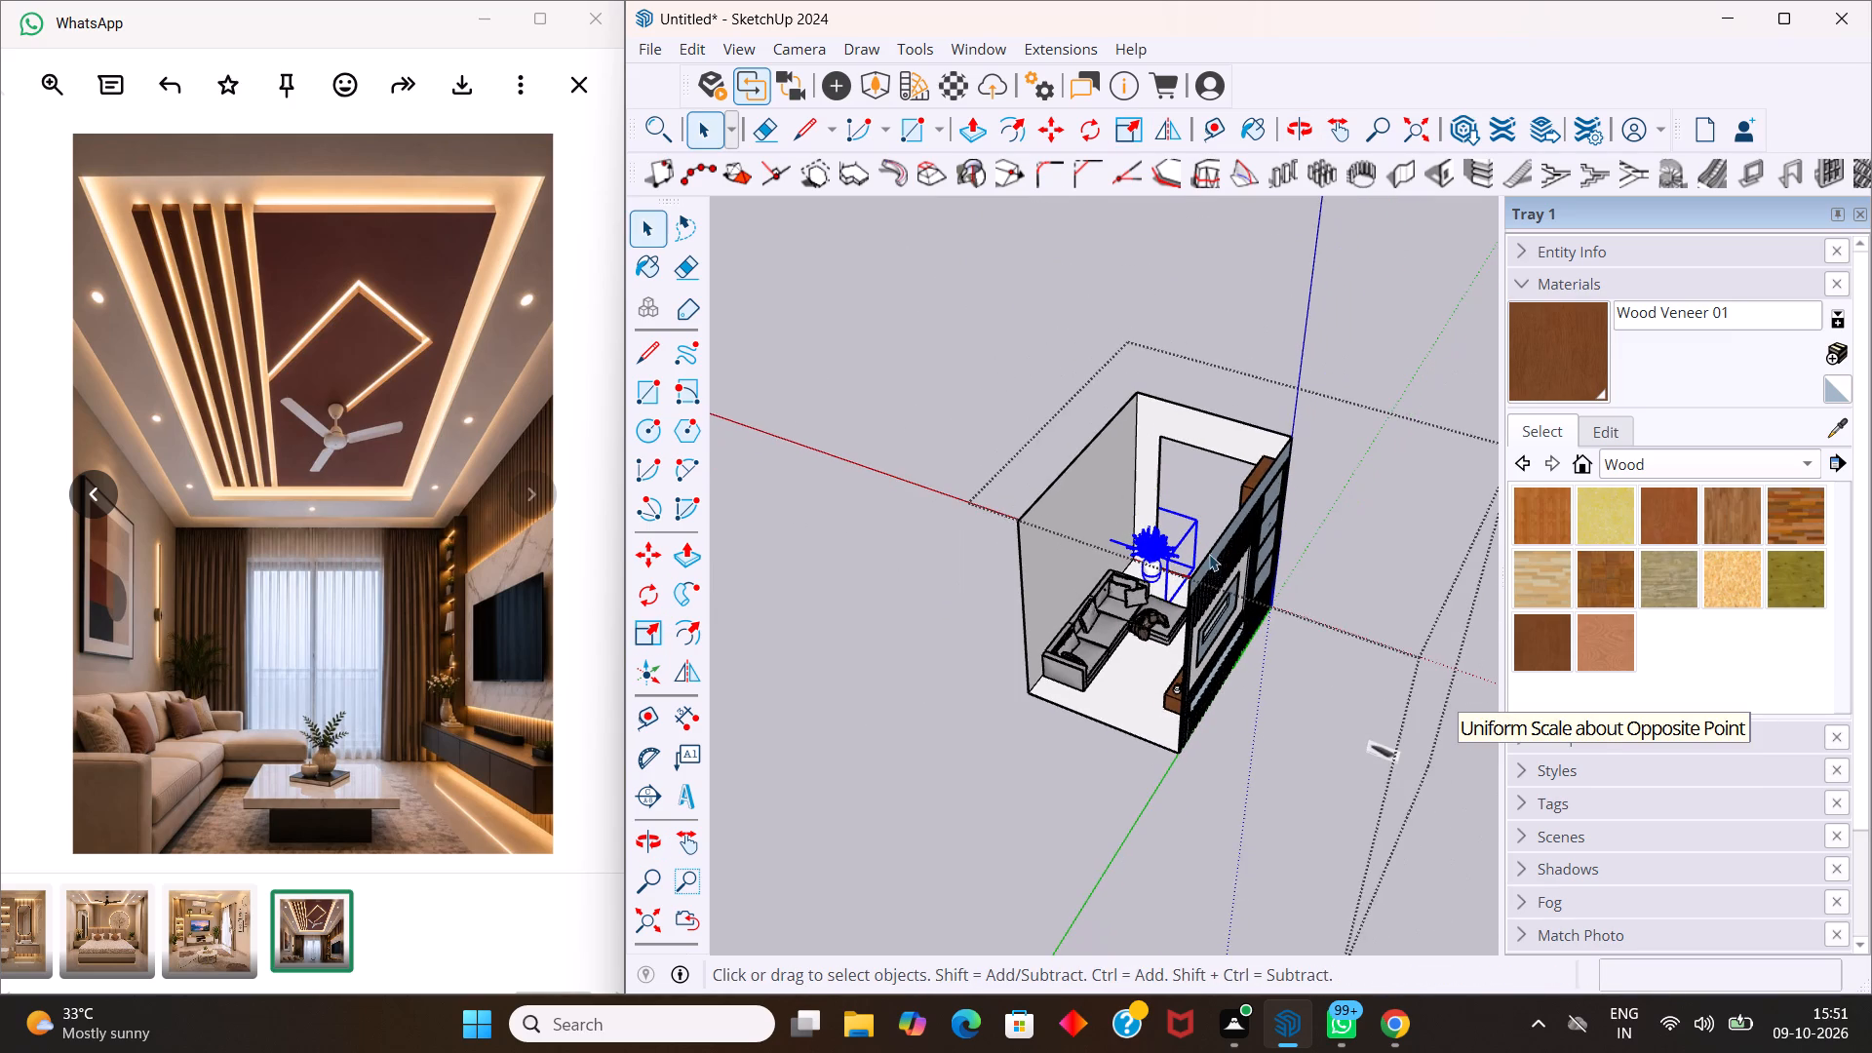
middle_click_drag(1379, 530, 836, 466)
middle_click_drag(1259, 629, 901, 521)
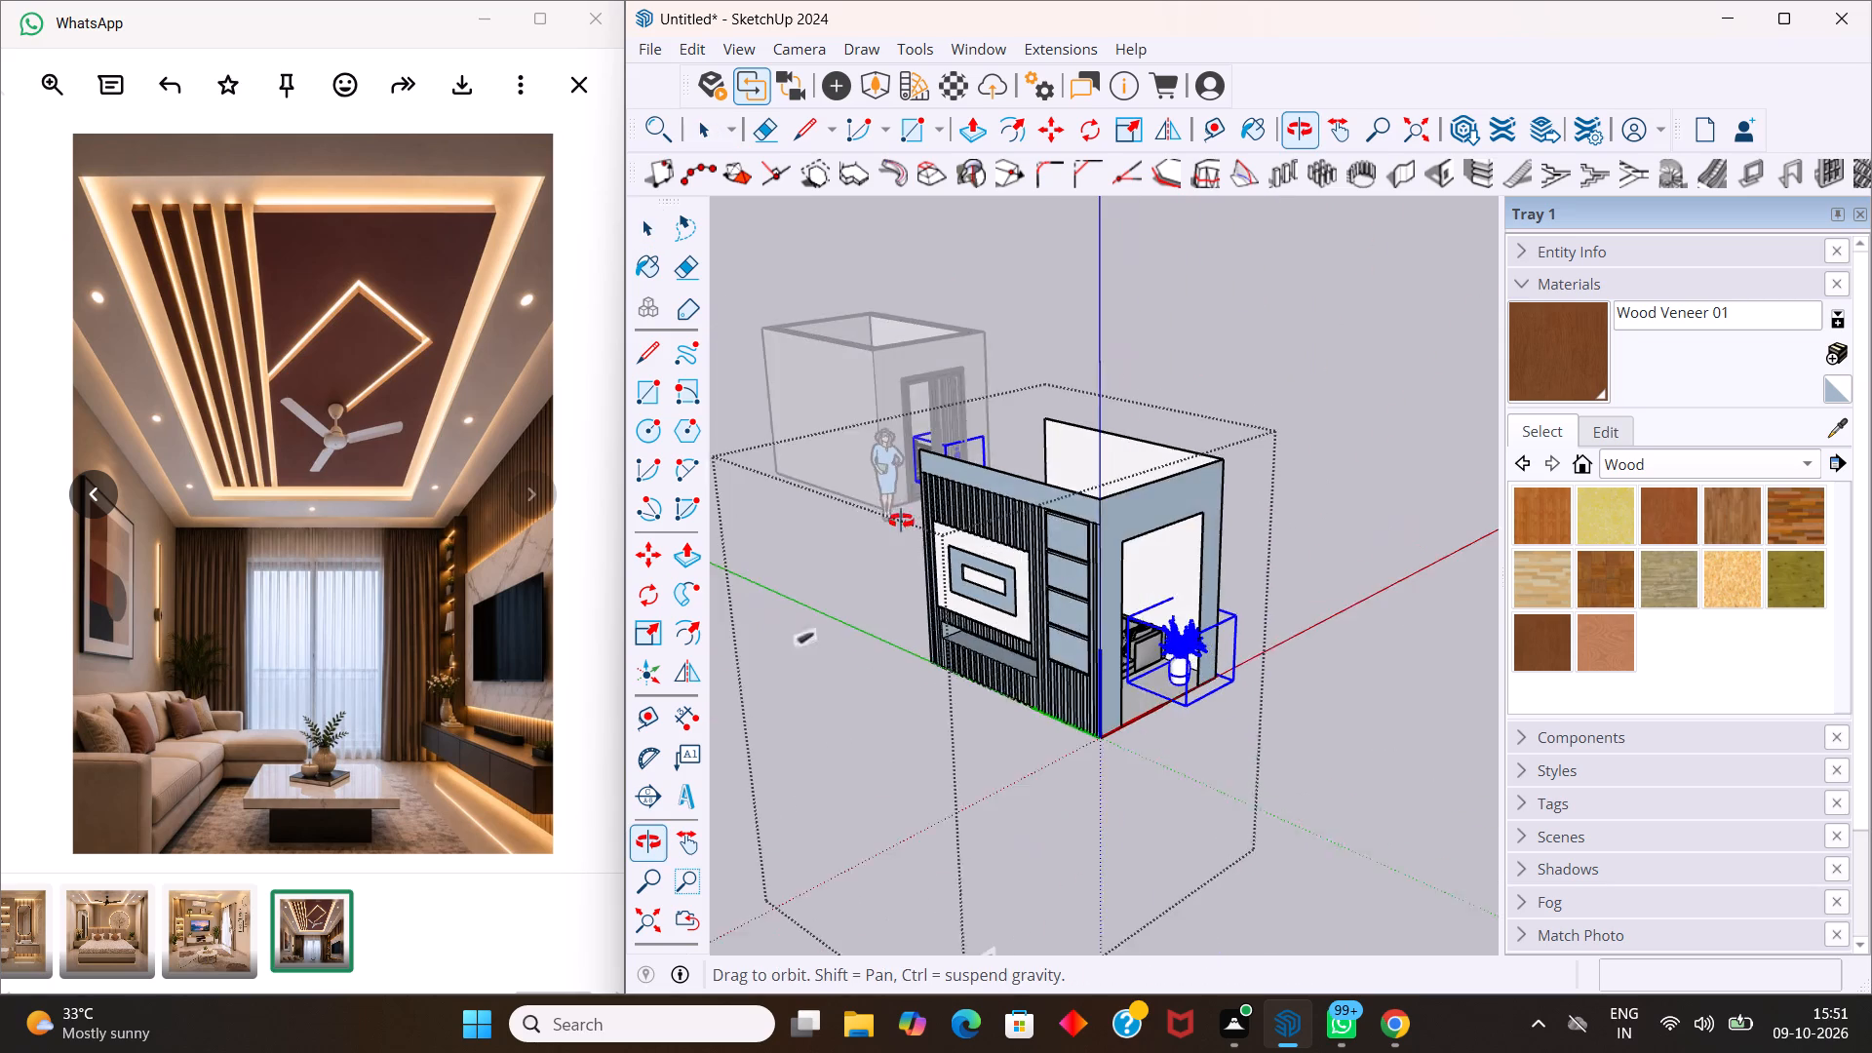
middle_click_drag(901, 521, 899, 521)
scroll(1124, 608, "down", 1)
scroll(1204, 619, "up", 18)
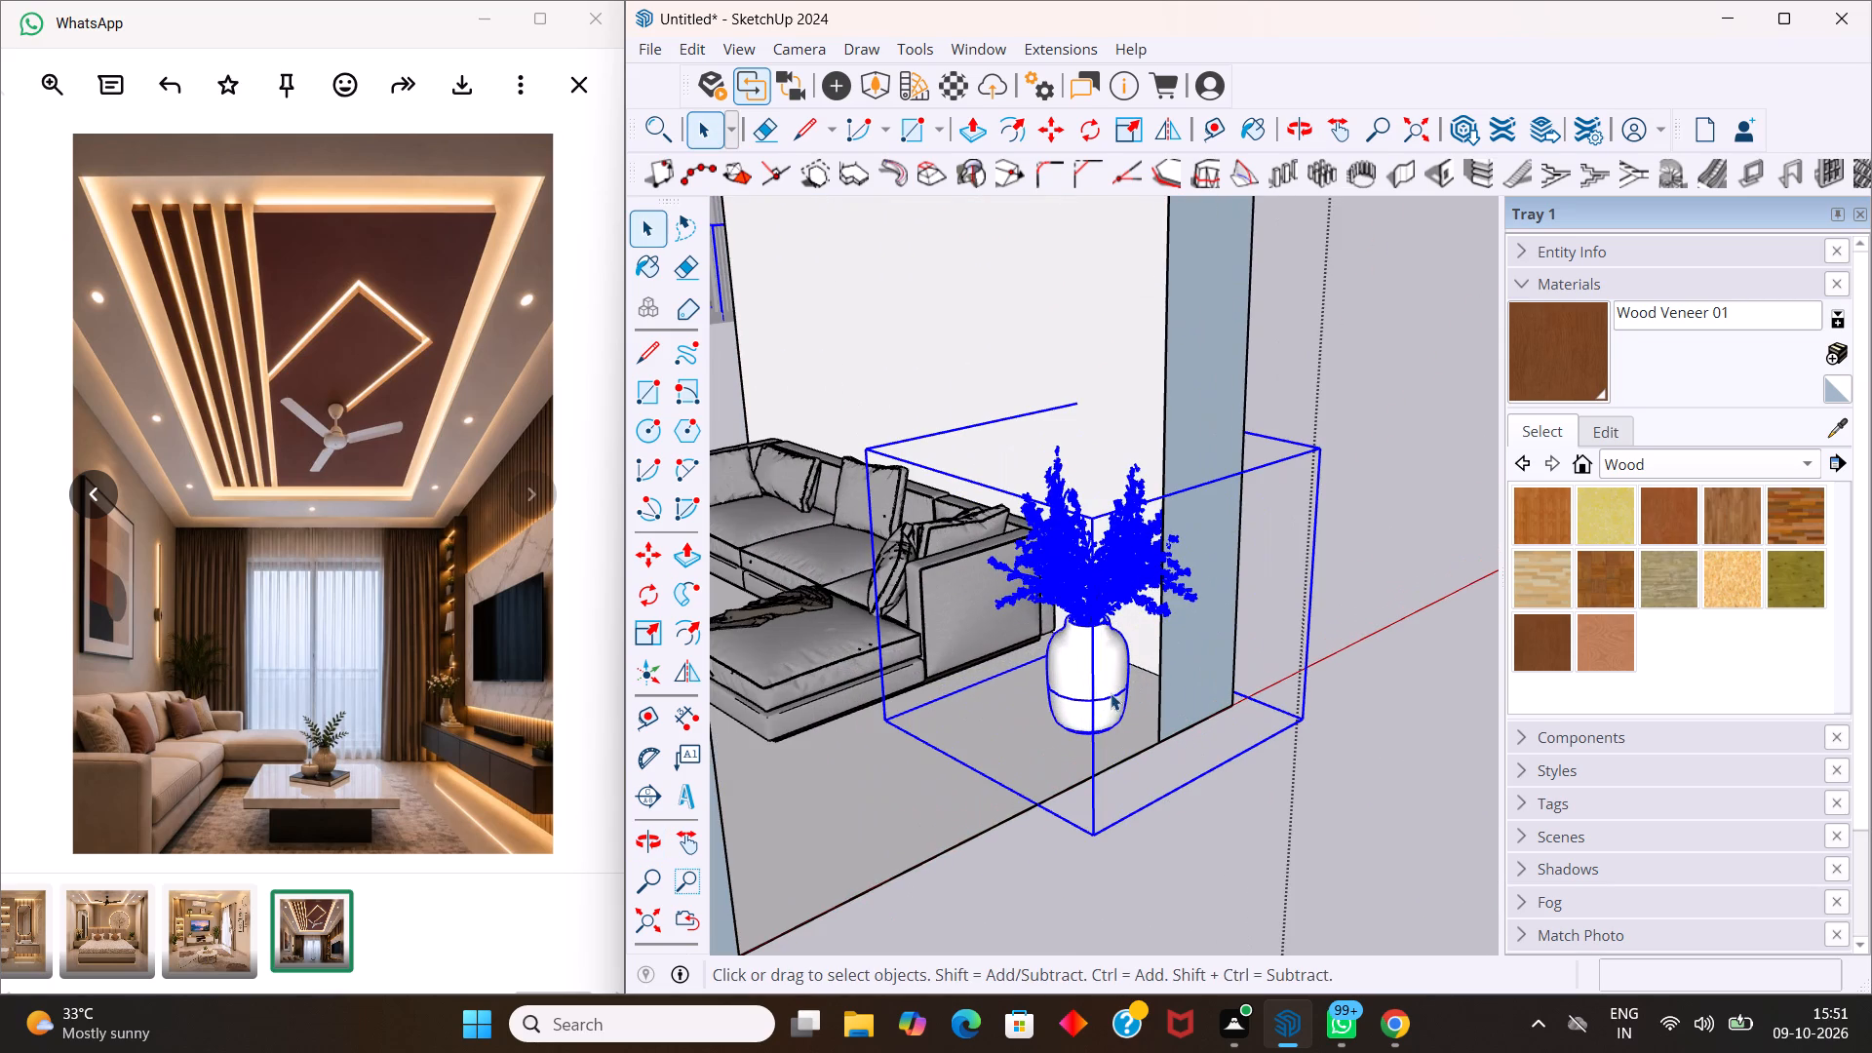
key("m")
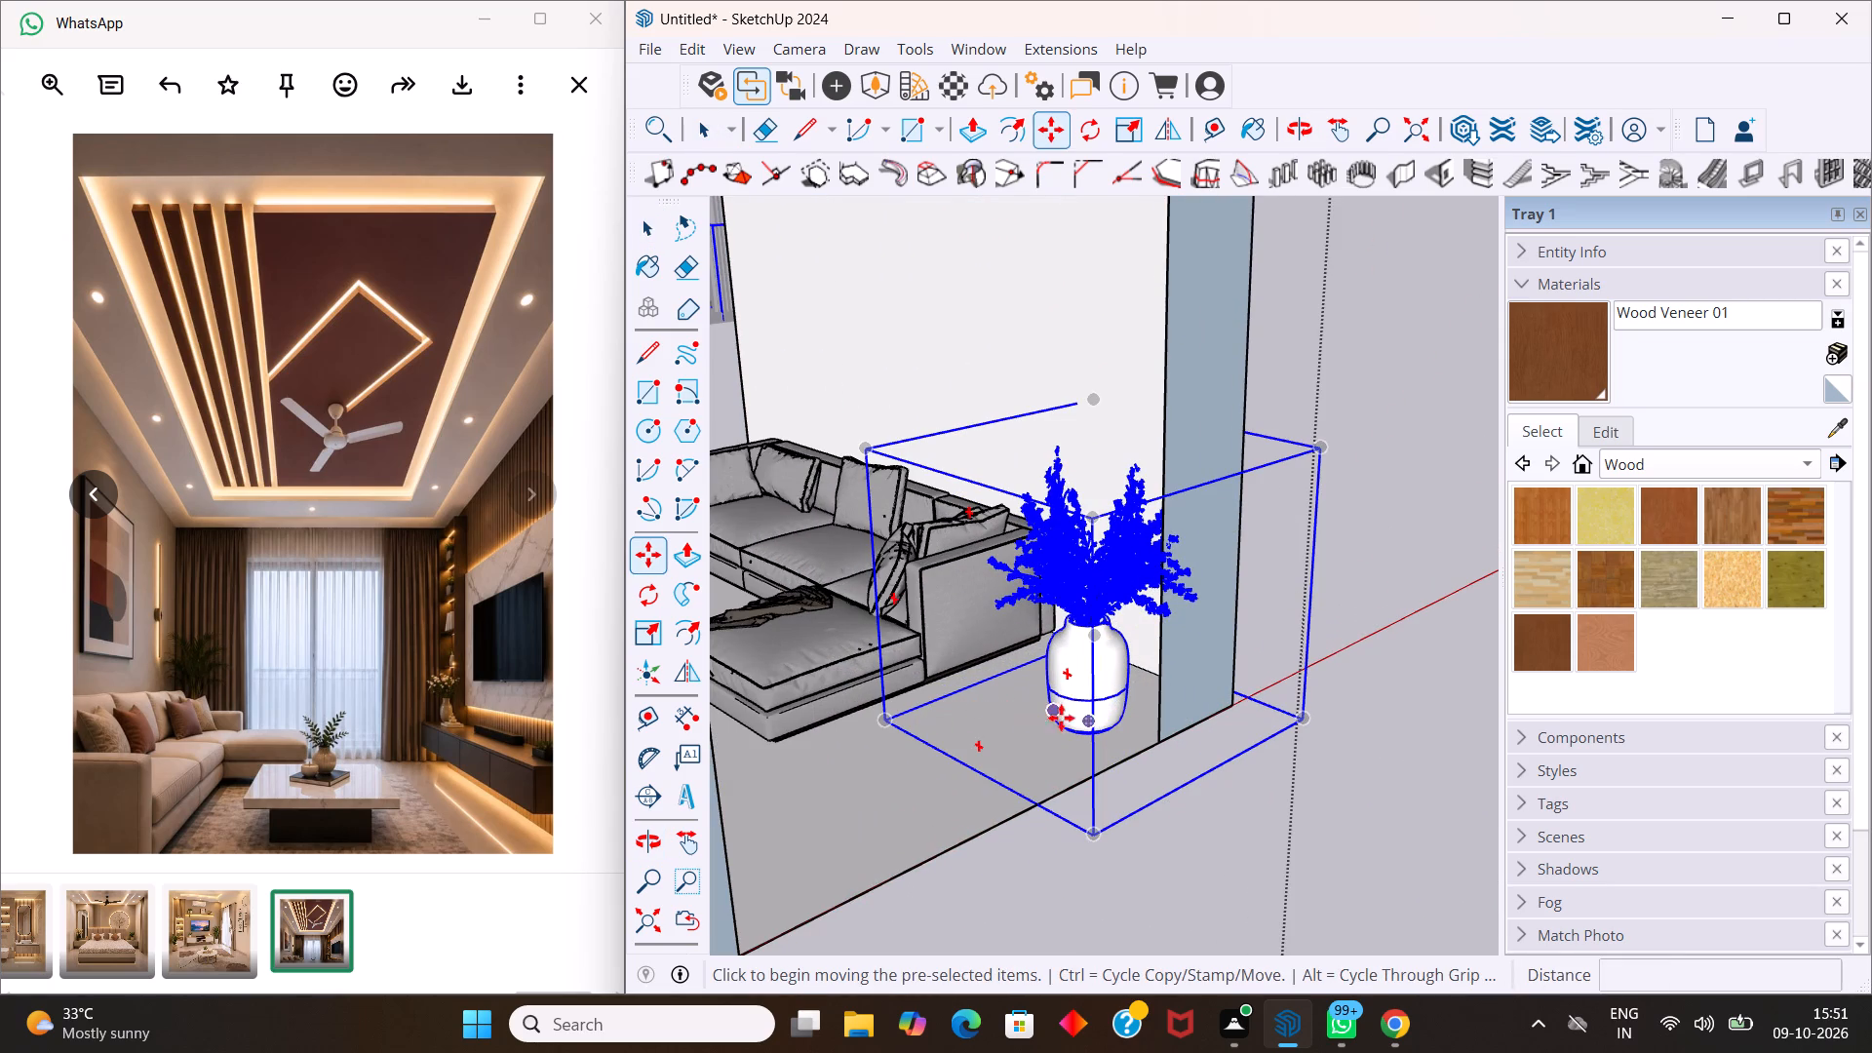
left_click_drag(1083, 715, 1047, 688)
key("space")
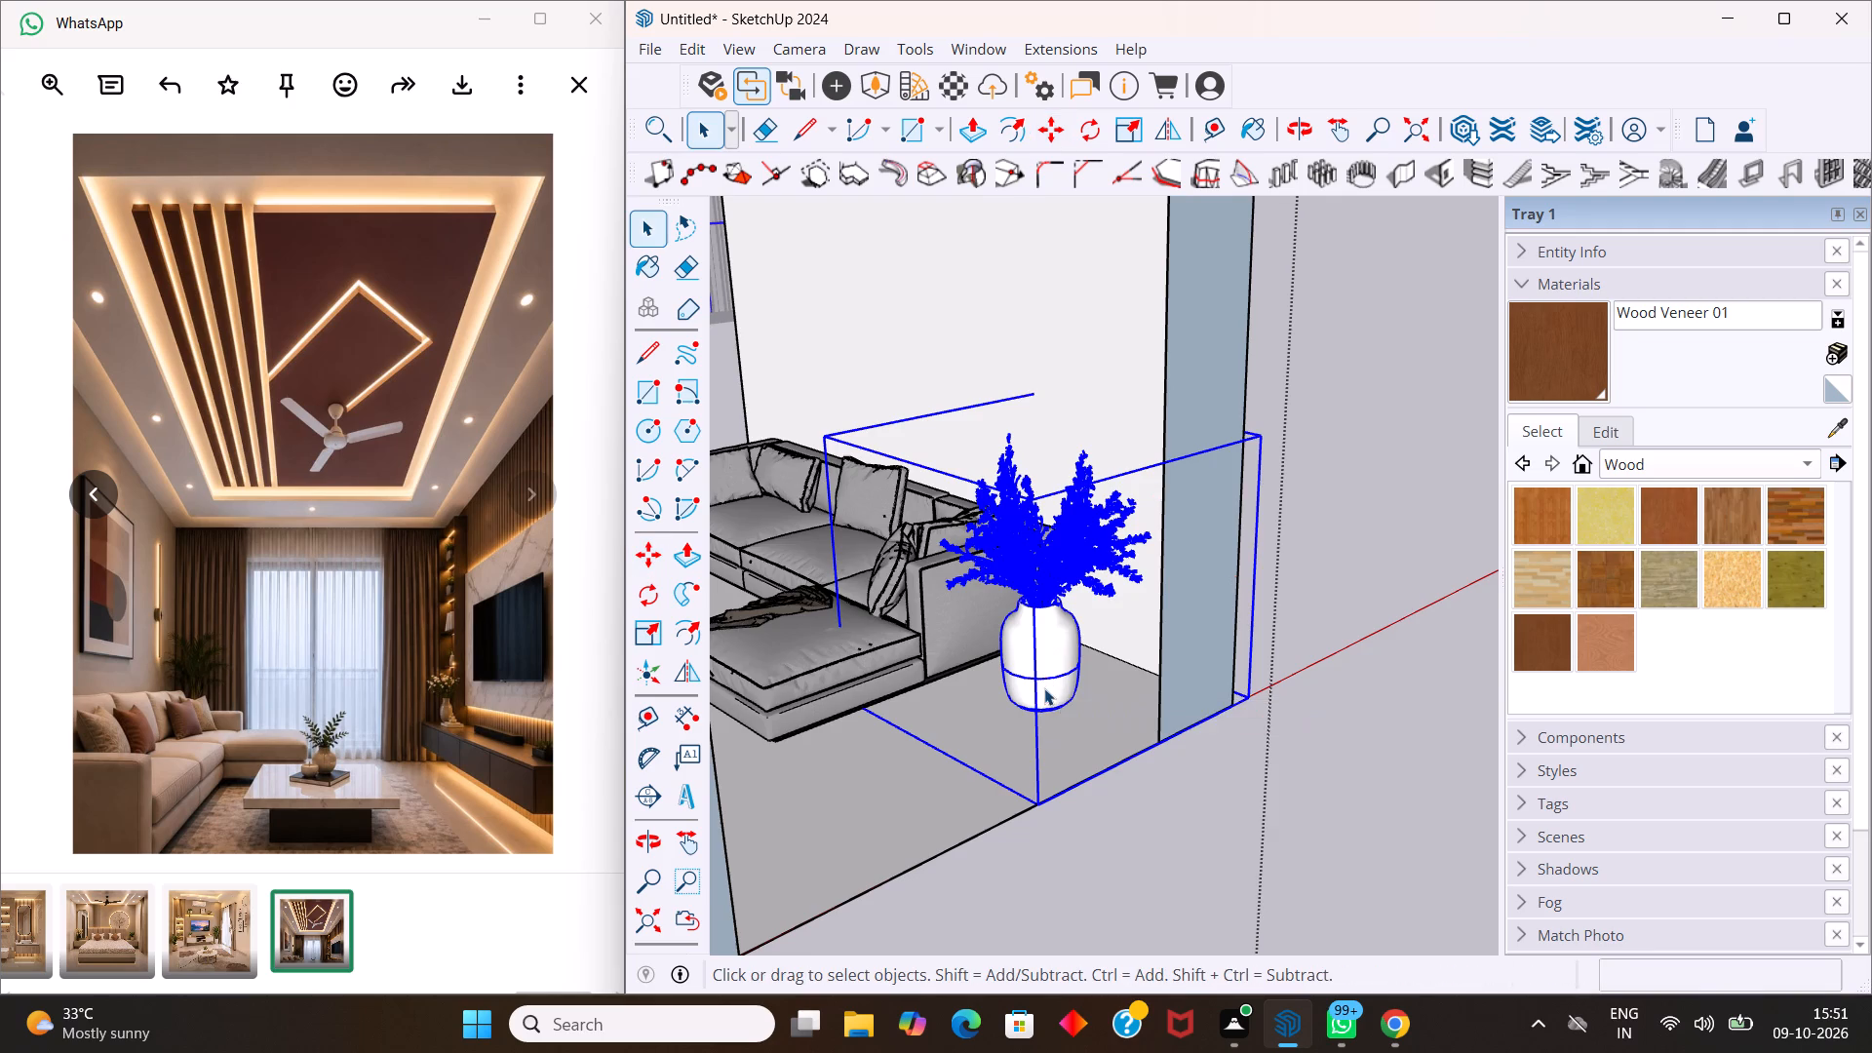
scroll(1054, 689, "down", 3)
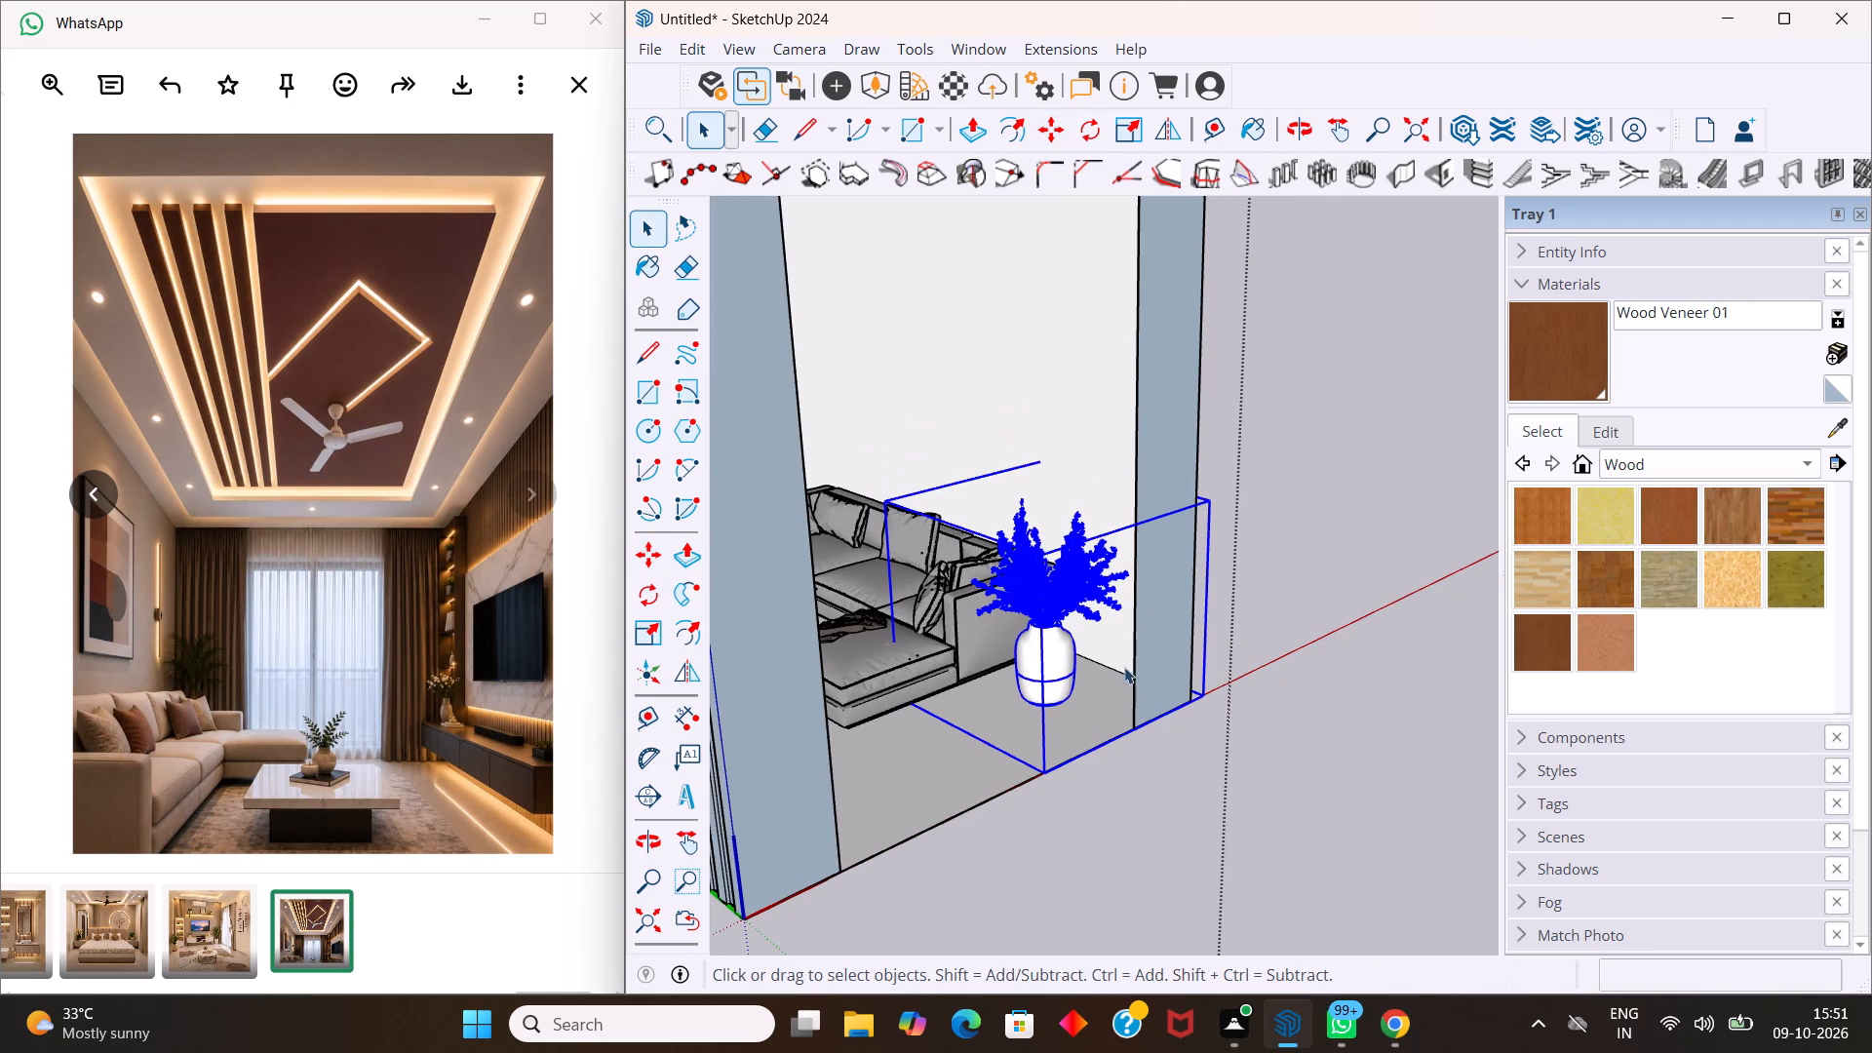
key("Escape")
Examine the furnished room from several angles, checking the plant against the sofa, shelf unit and TV wall.
scroll(1249, 652, "down", 5)
middle_click_drag(1224, 650, 1344, 701)
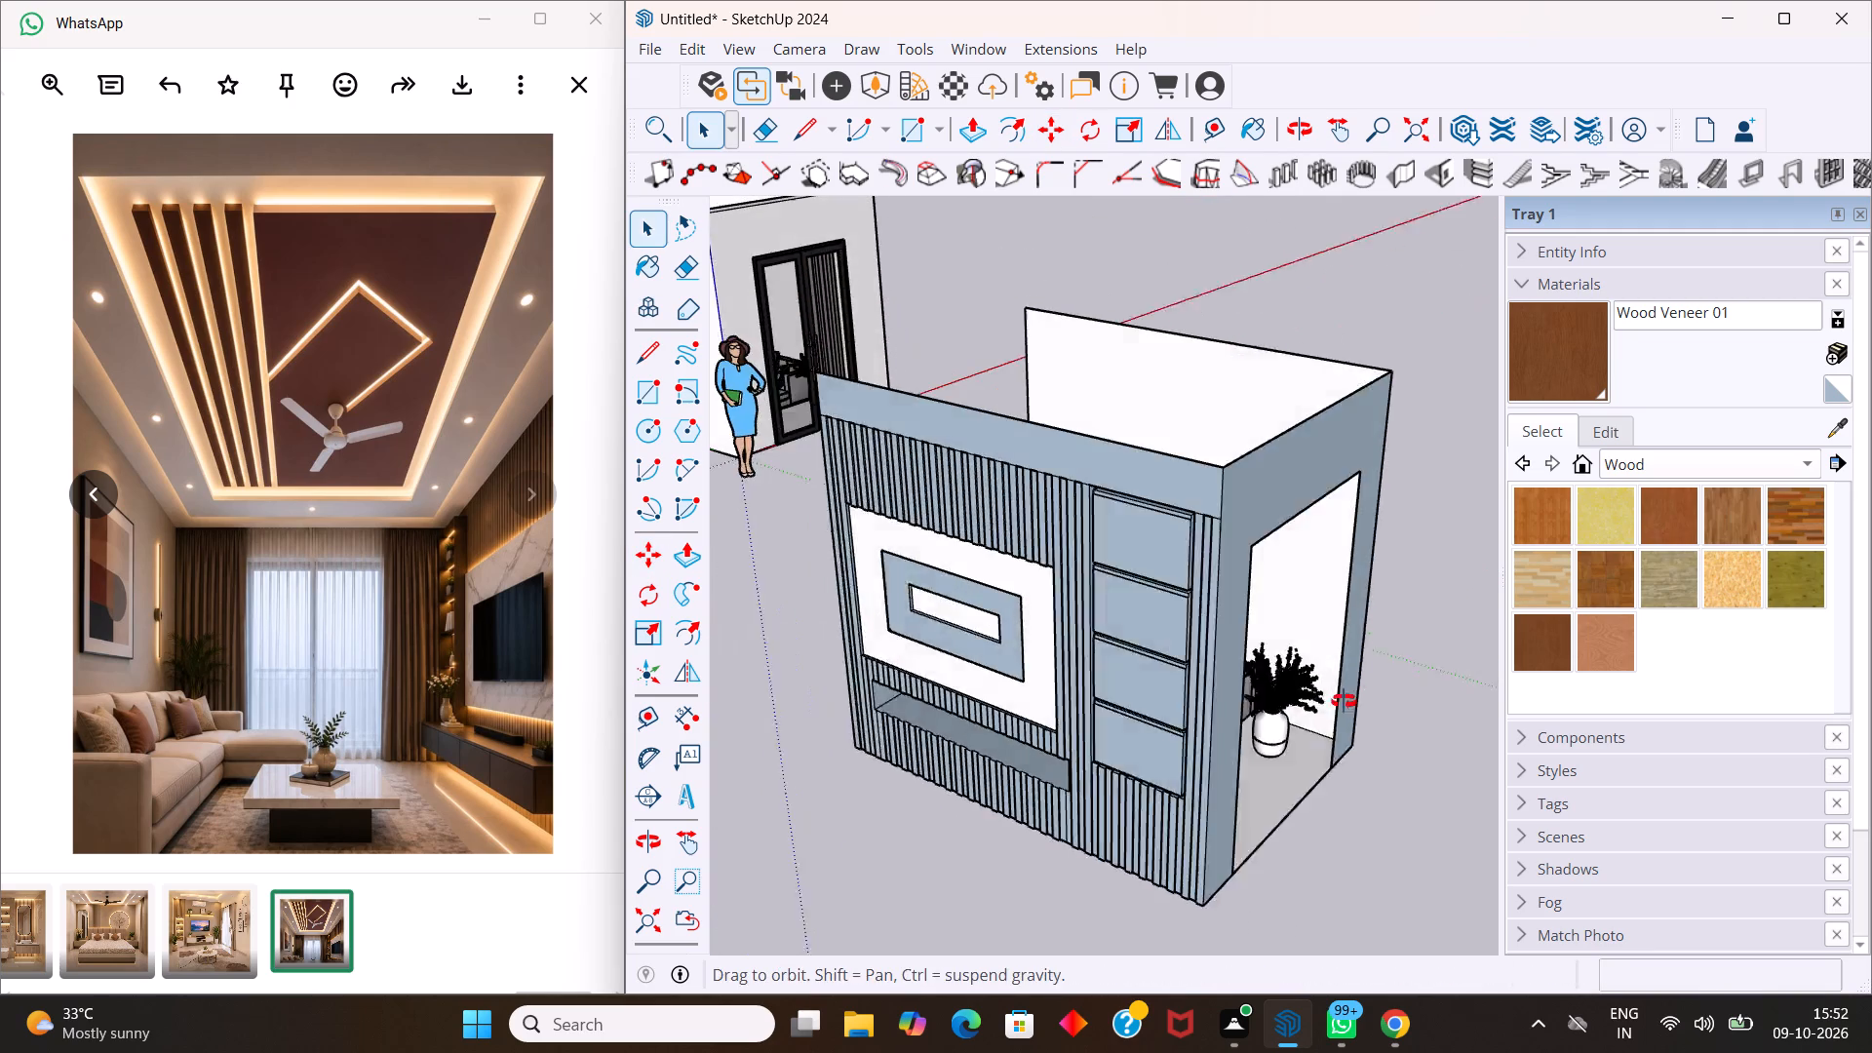
middle_click_drag(1344, 701, 1342, 701)
scroll(1151, 643, "down", 6)
middle_click_drag(843, 565, 1282, 672)
scroll(1237, 634, "down", 6)
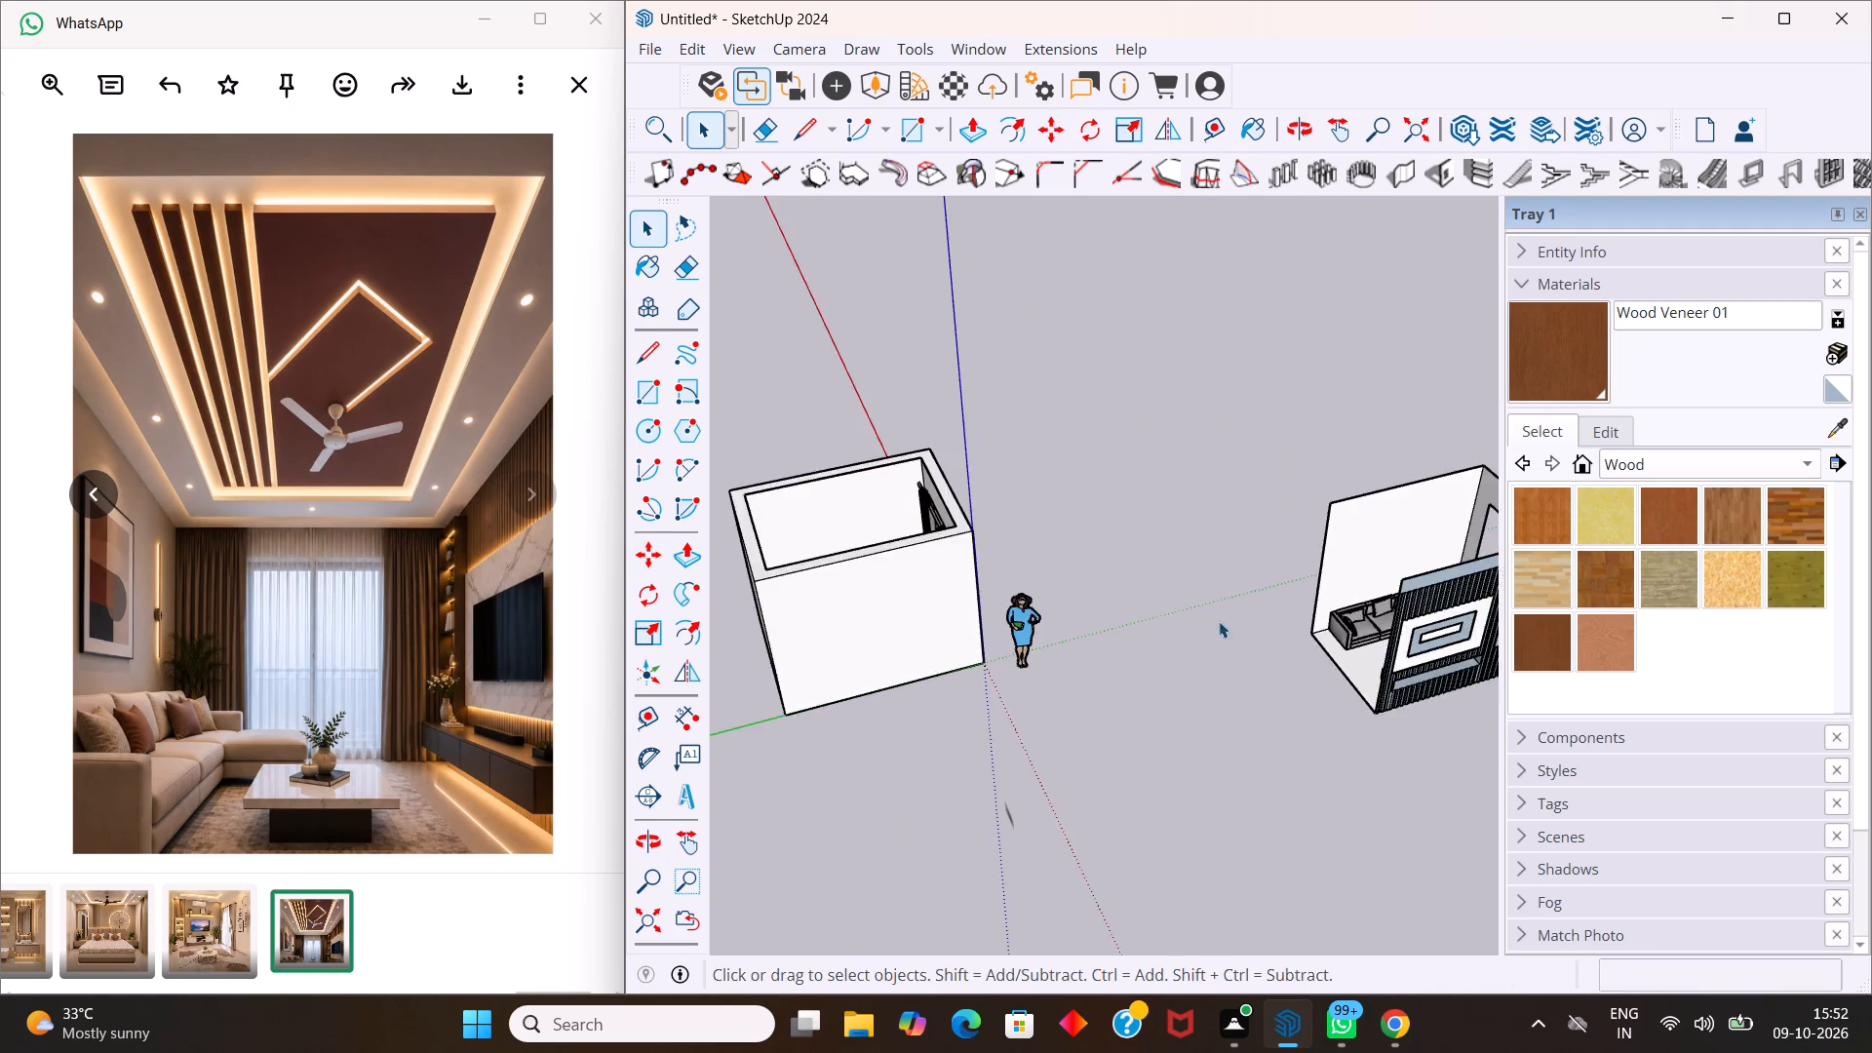
scroll(1195, 596, "down", 2)
middle_click_drag(1198, 599, 1445, 572)
scroll(1330, 561, "up", 14)
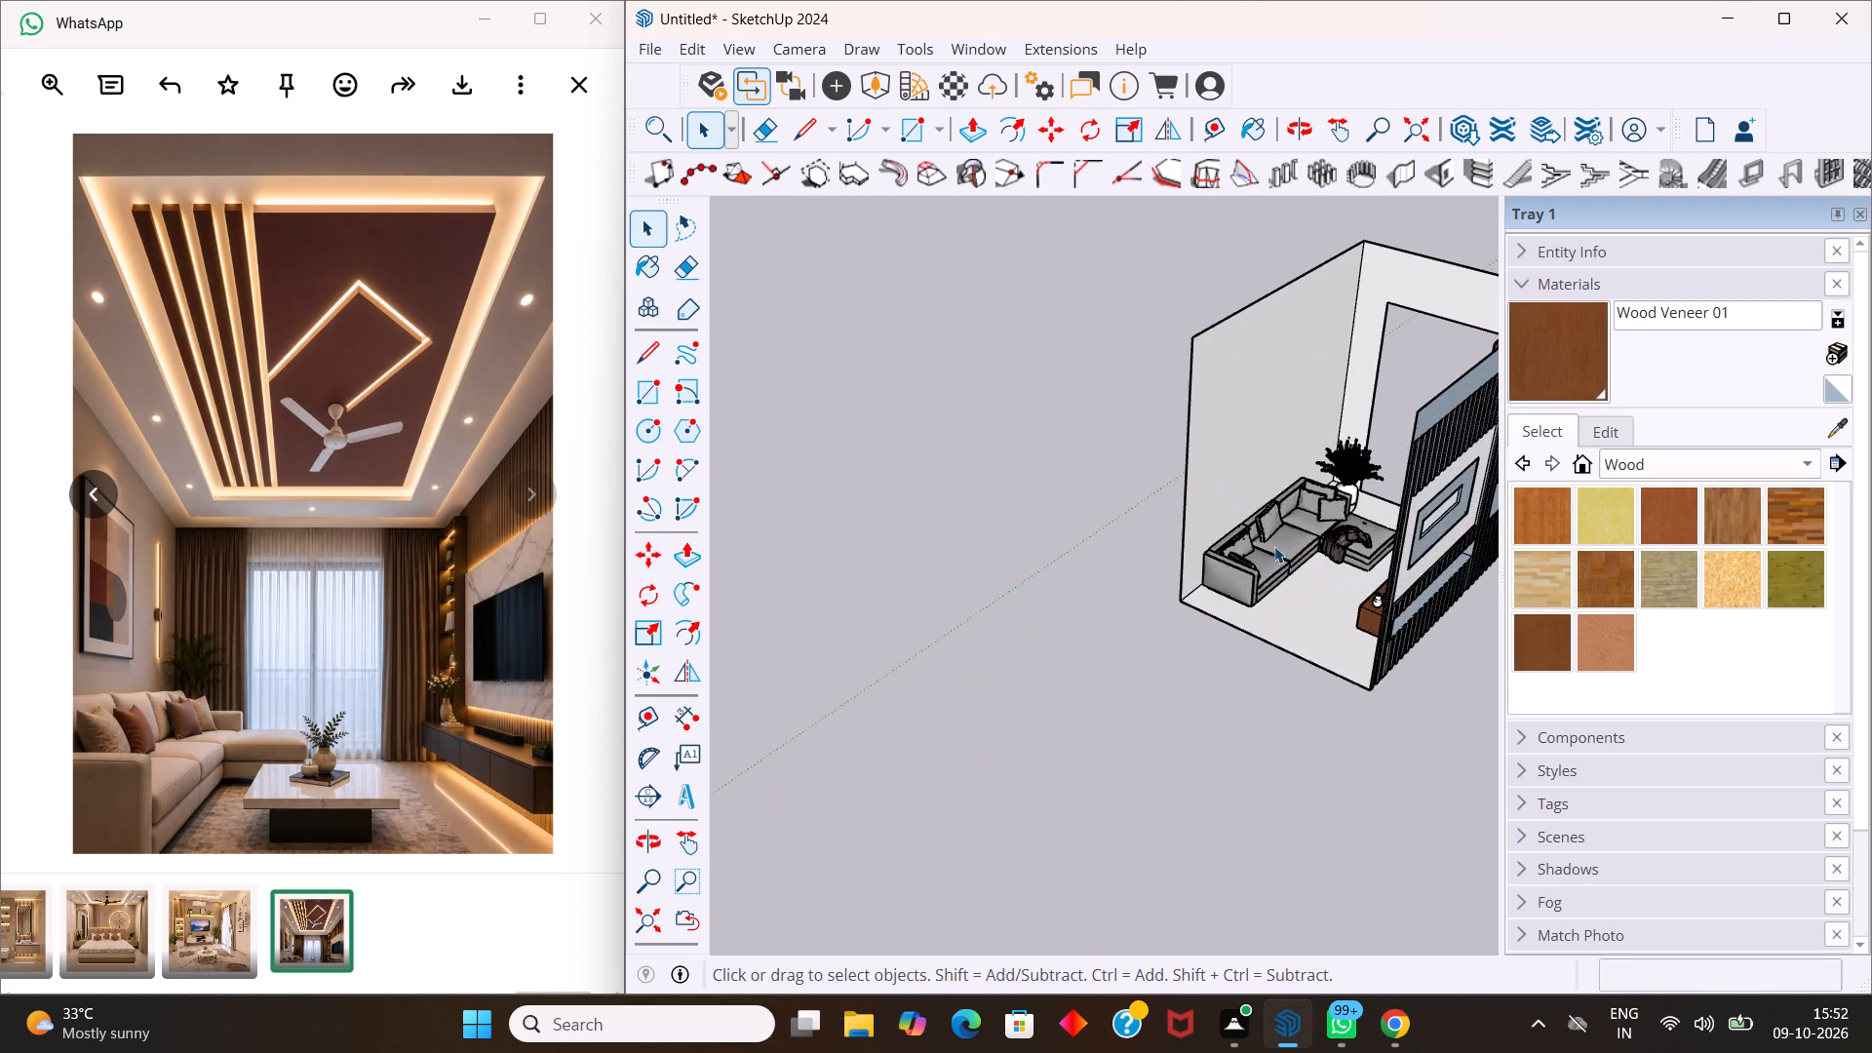
middle_click_drag(1276, 551, 1429, 538)
scroll(1408, 515, "down", 17)
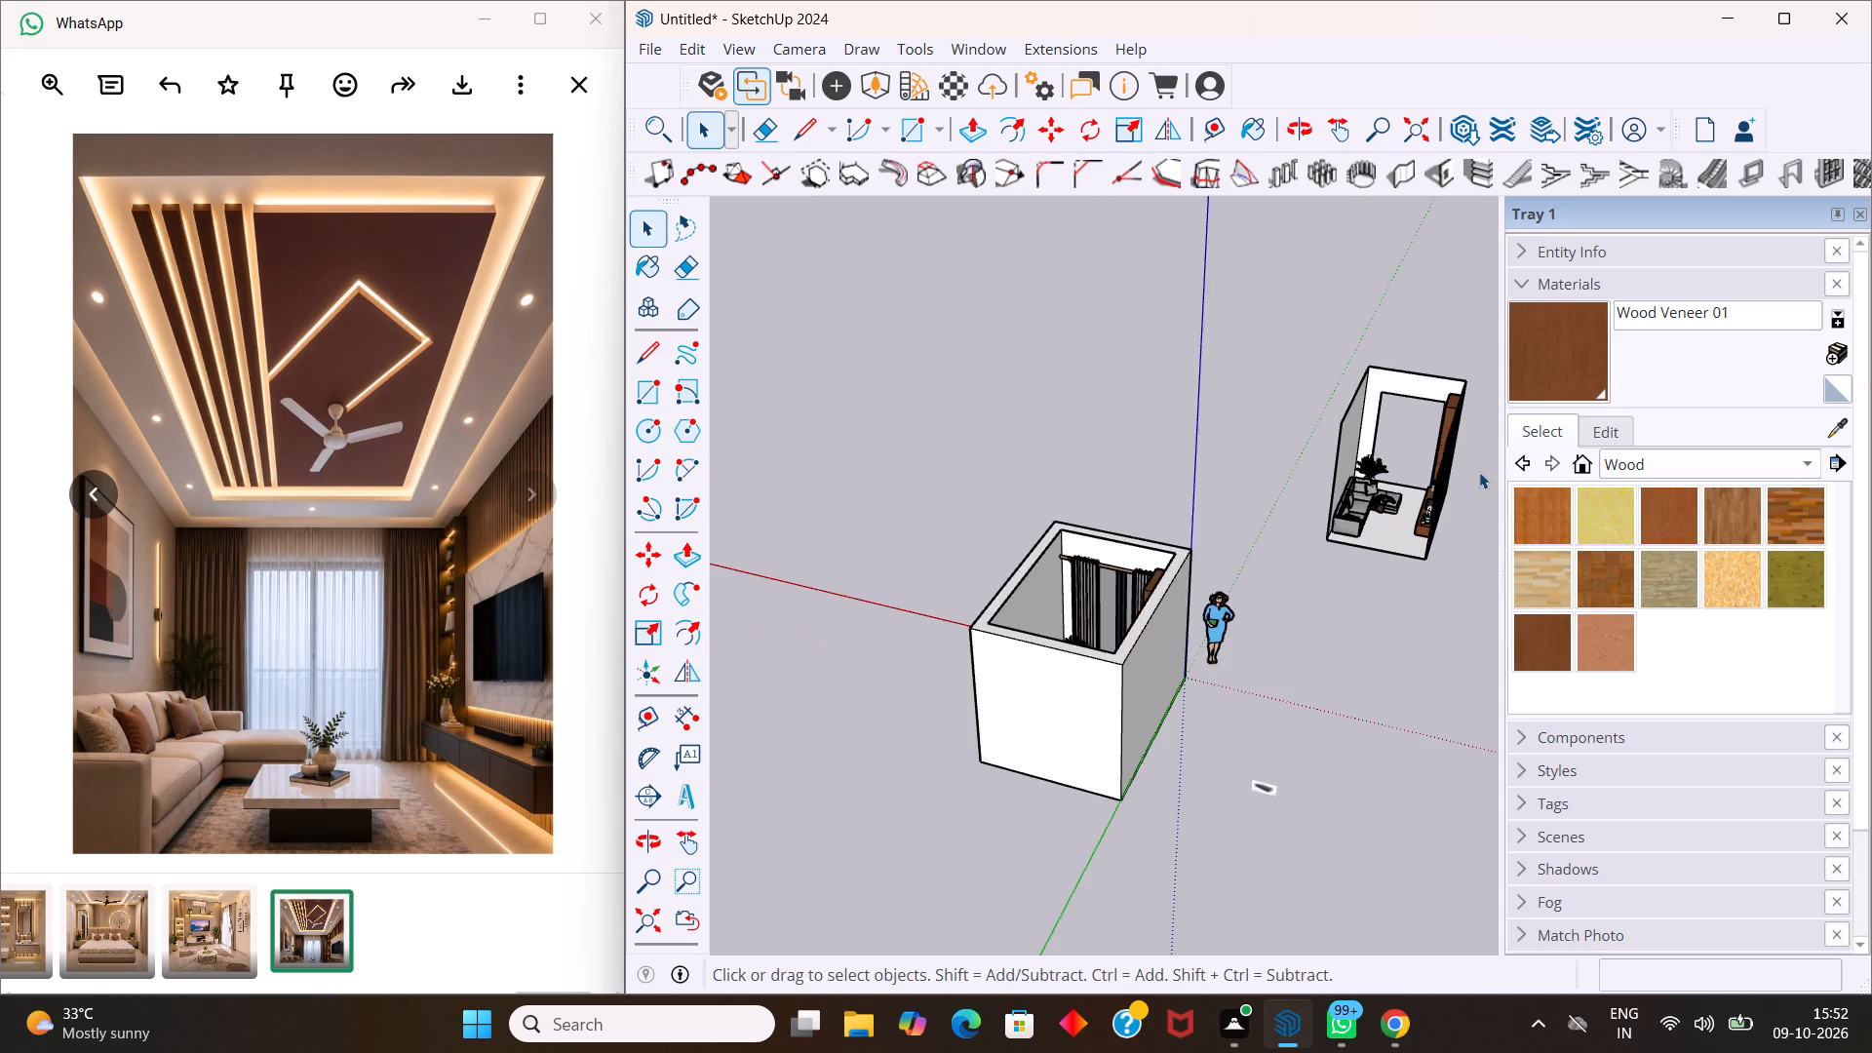
scroll(1479, 472, "up", 9)
middle_click_drag(1340, 490, 1461, 452)
scroll(1377, 433, "up", 5)
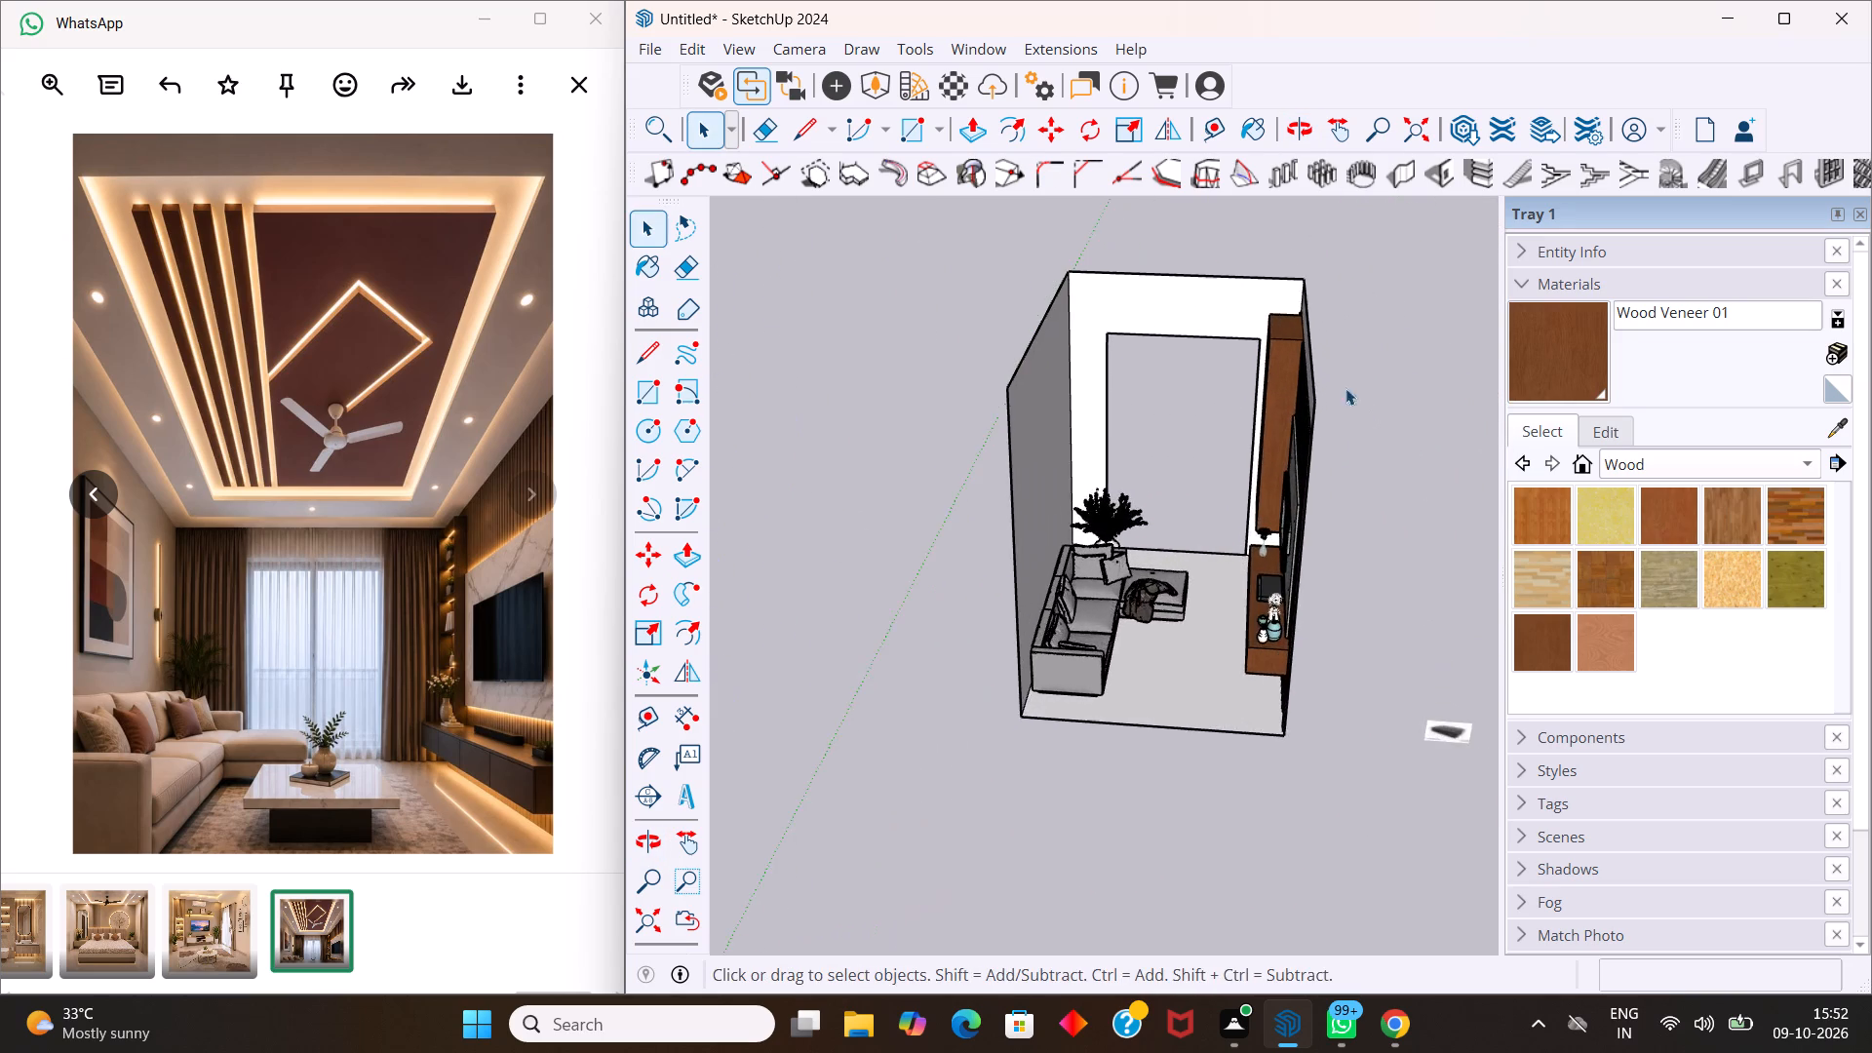
middle_click_drag(1293, 405, 1453, 409)
scroll(1444, 390, "up", 4)
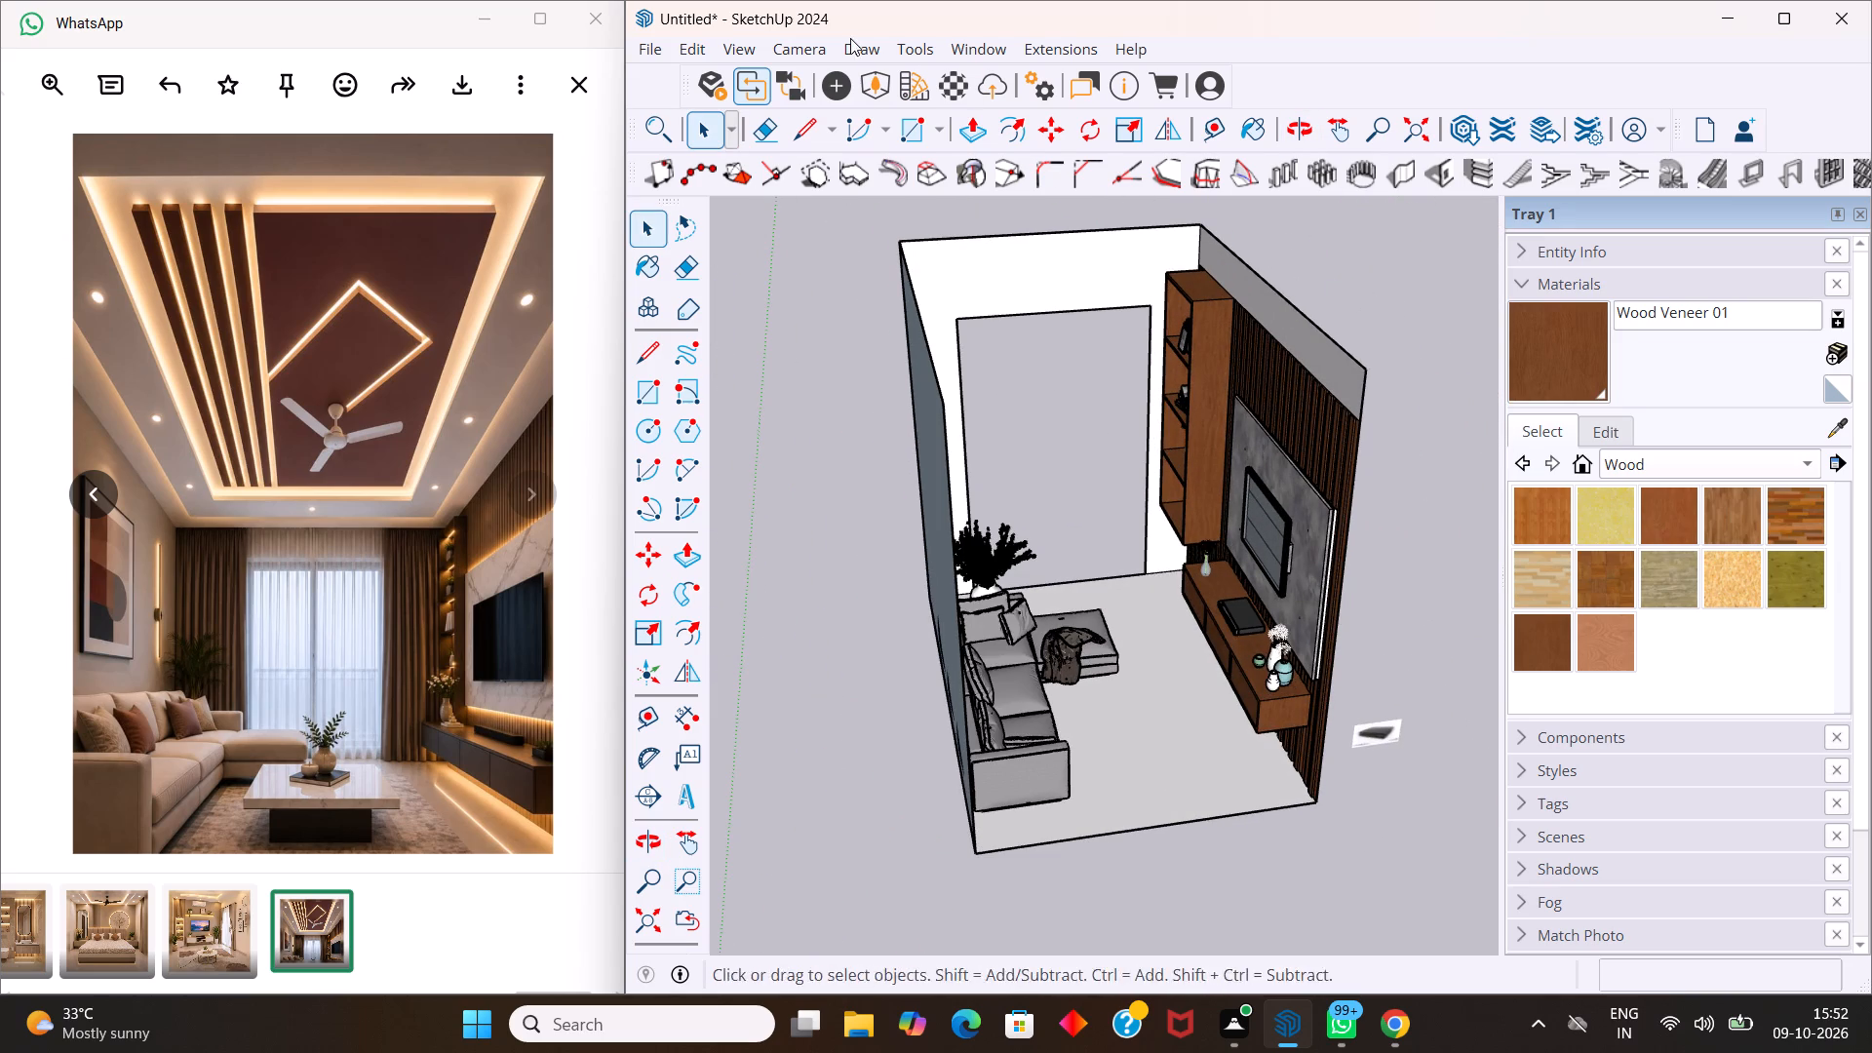
Open the Enscape Material Editor and look through the whole list of project materials.
left_click(955, 88)
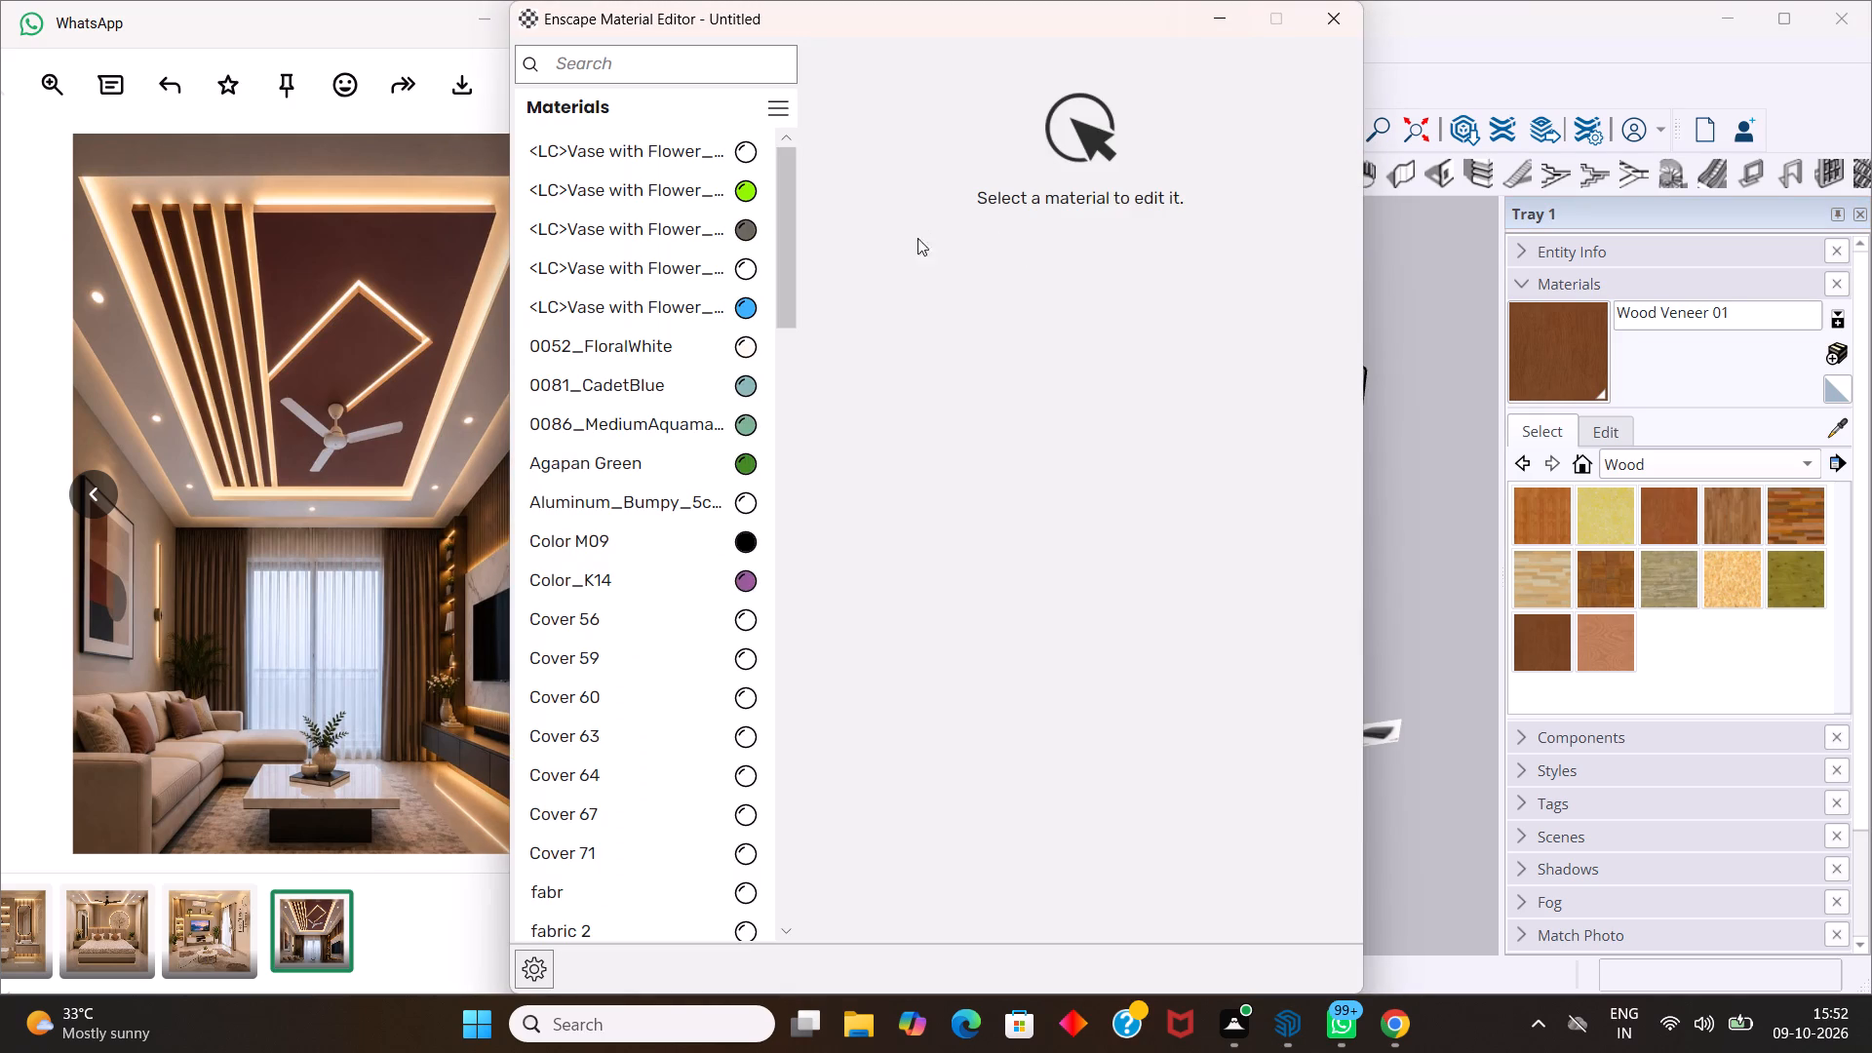
scroll(743, 196, "up", 1)
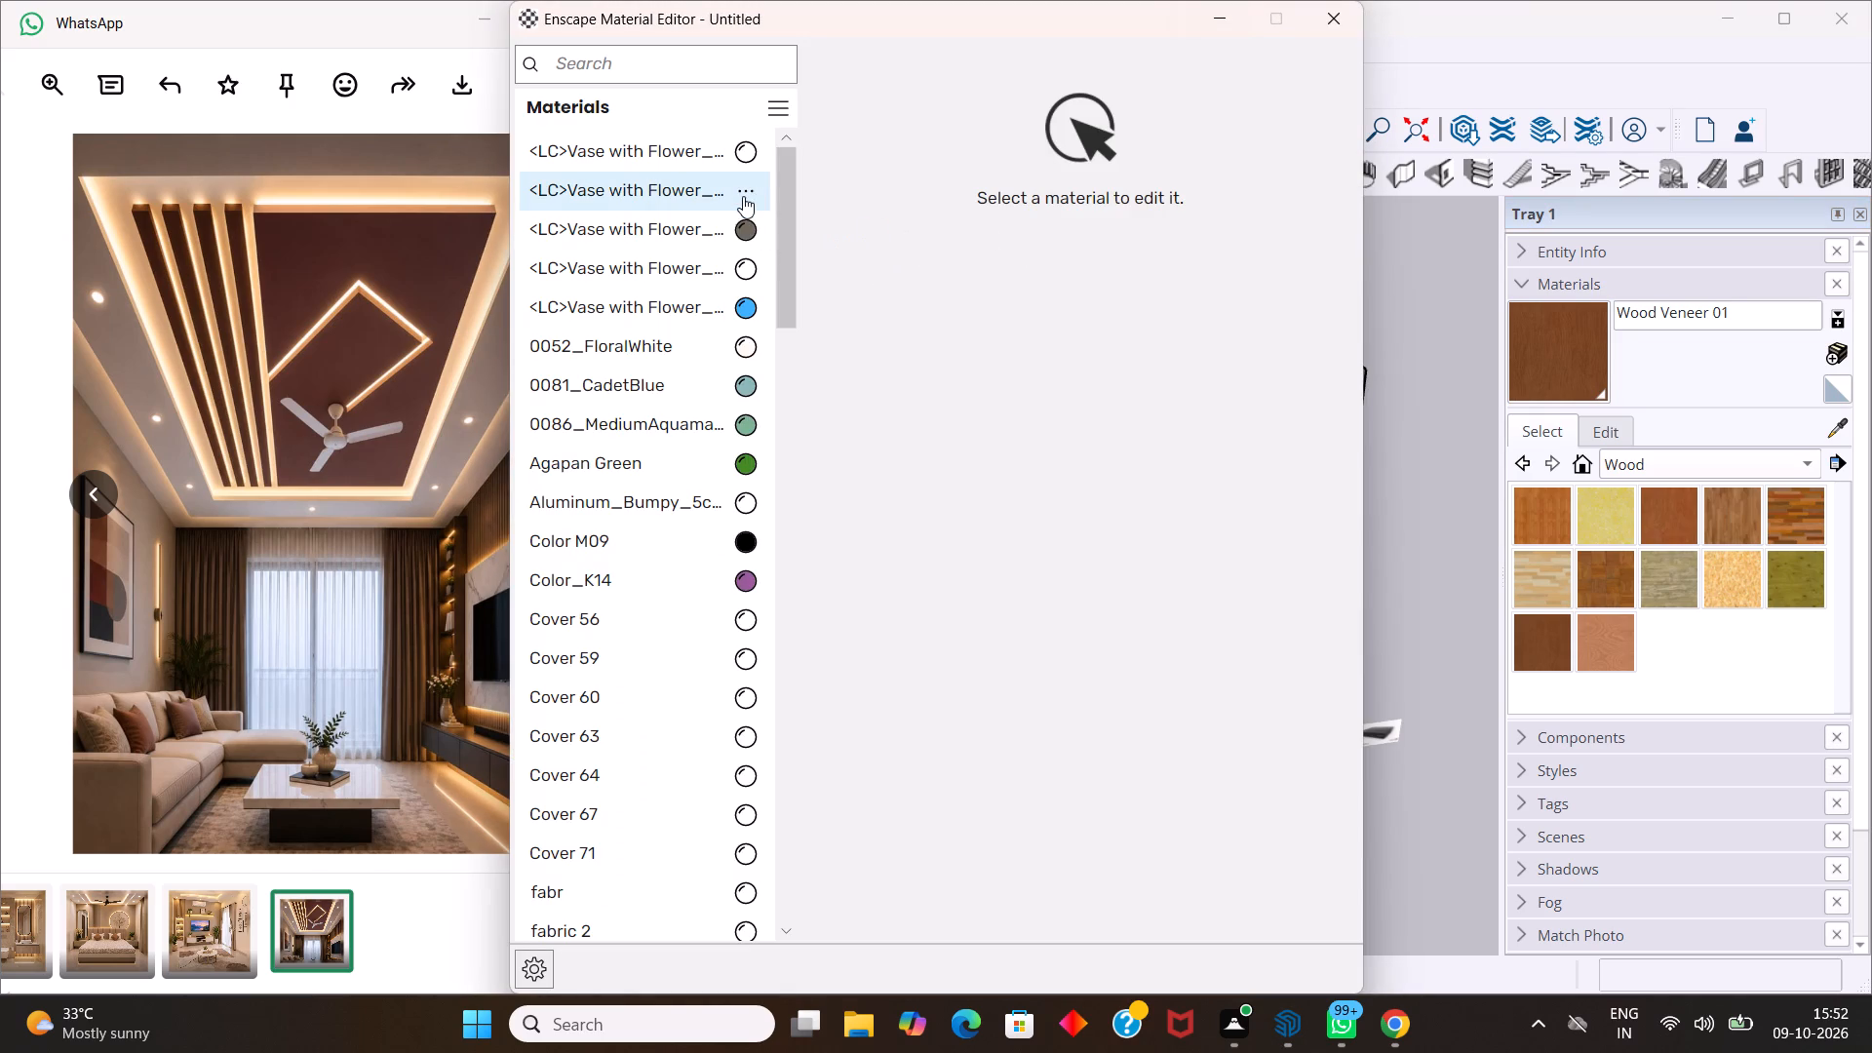
scroll(743, 196, "up", 2)
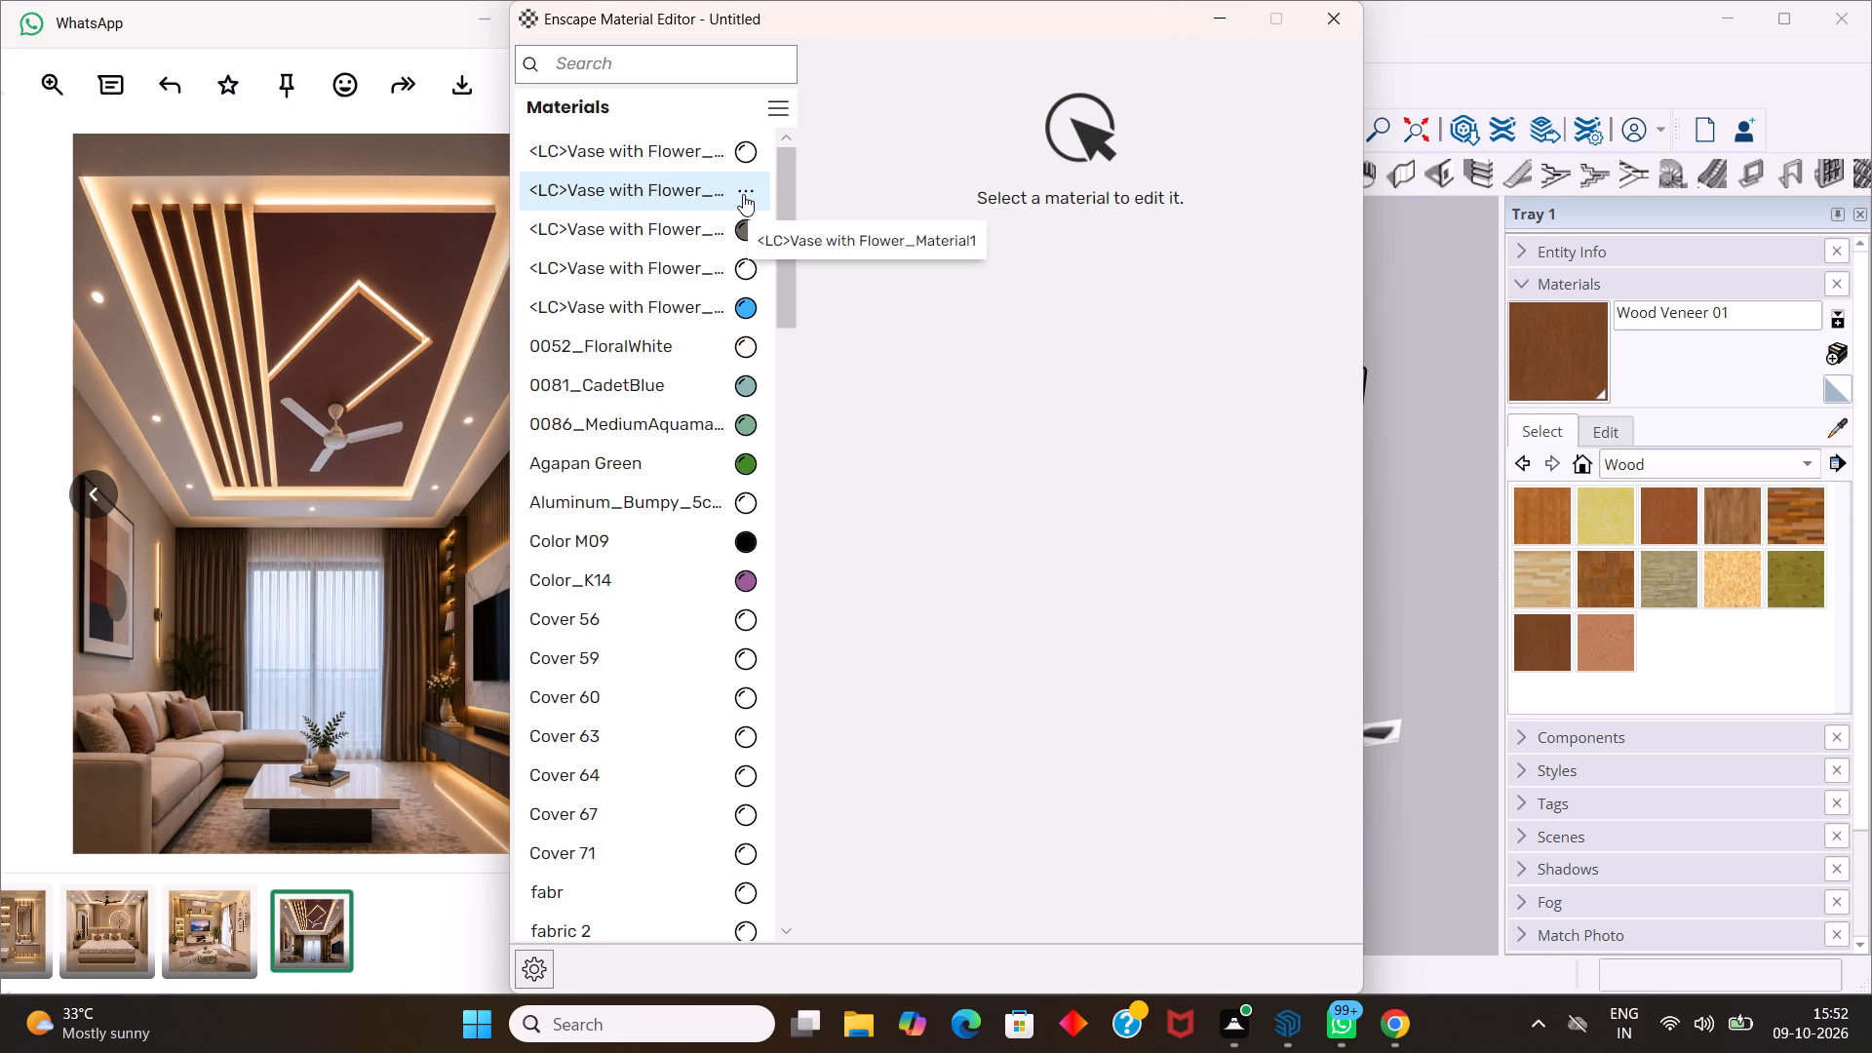
scroll(690, 160, "down", 4)
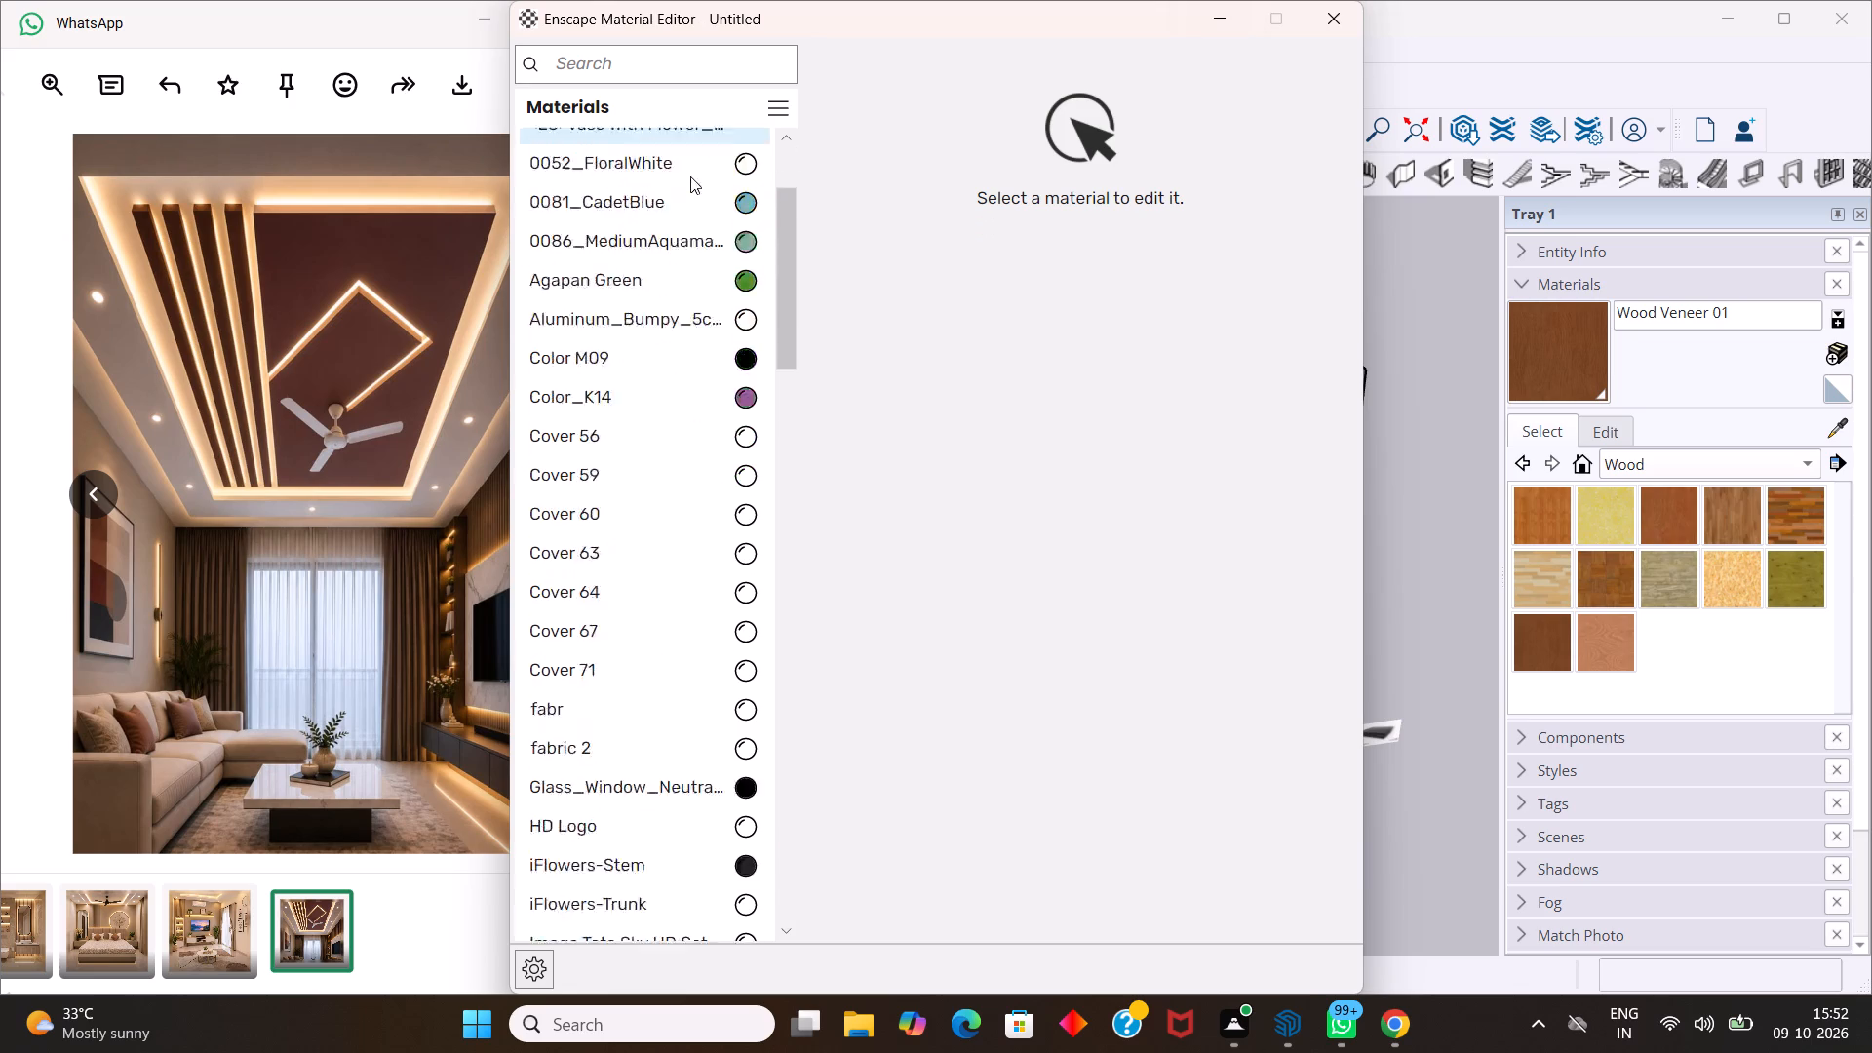
scroll(690, 176, "down", 18)
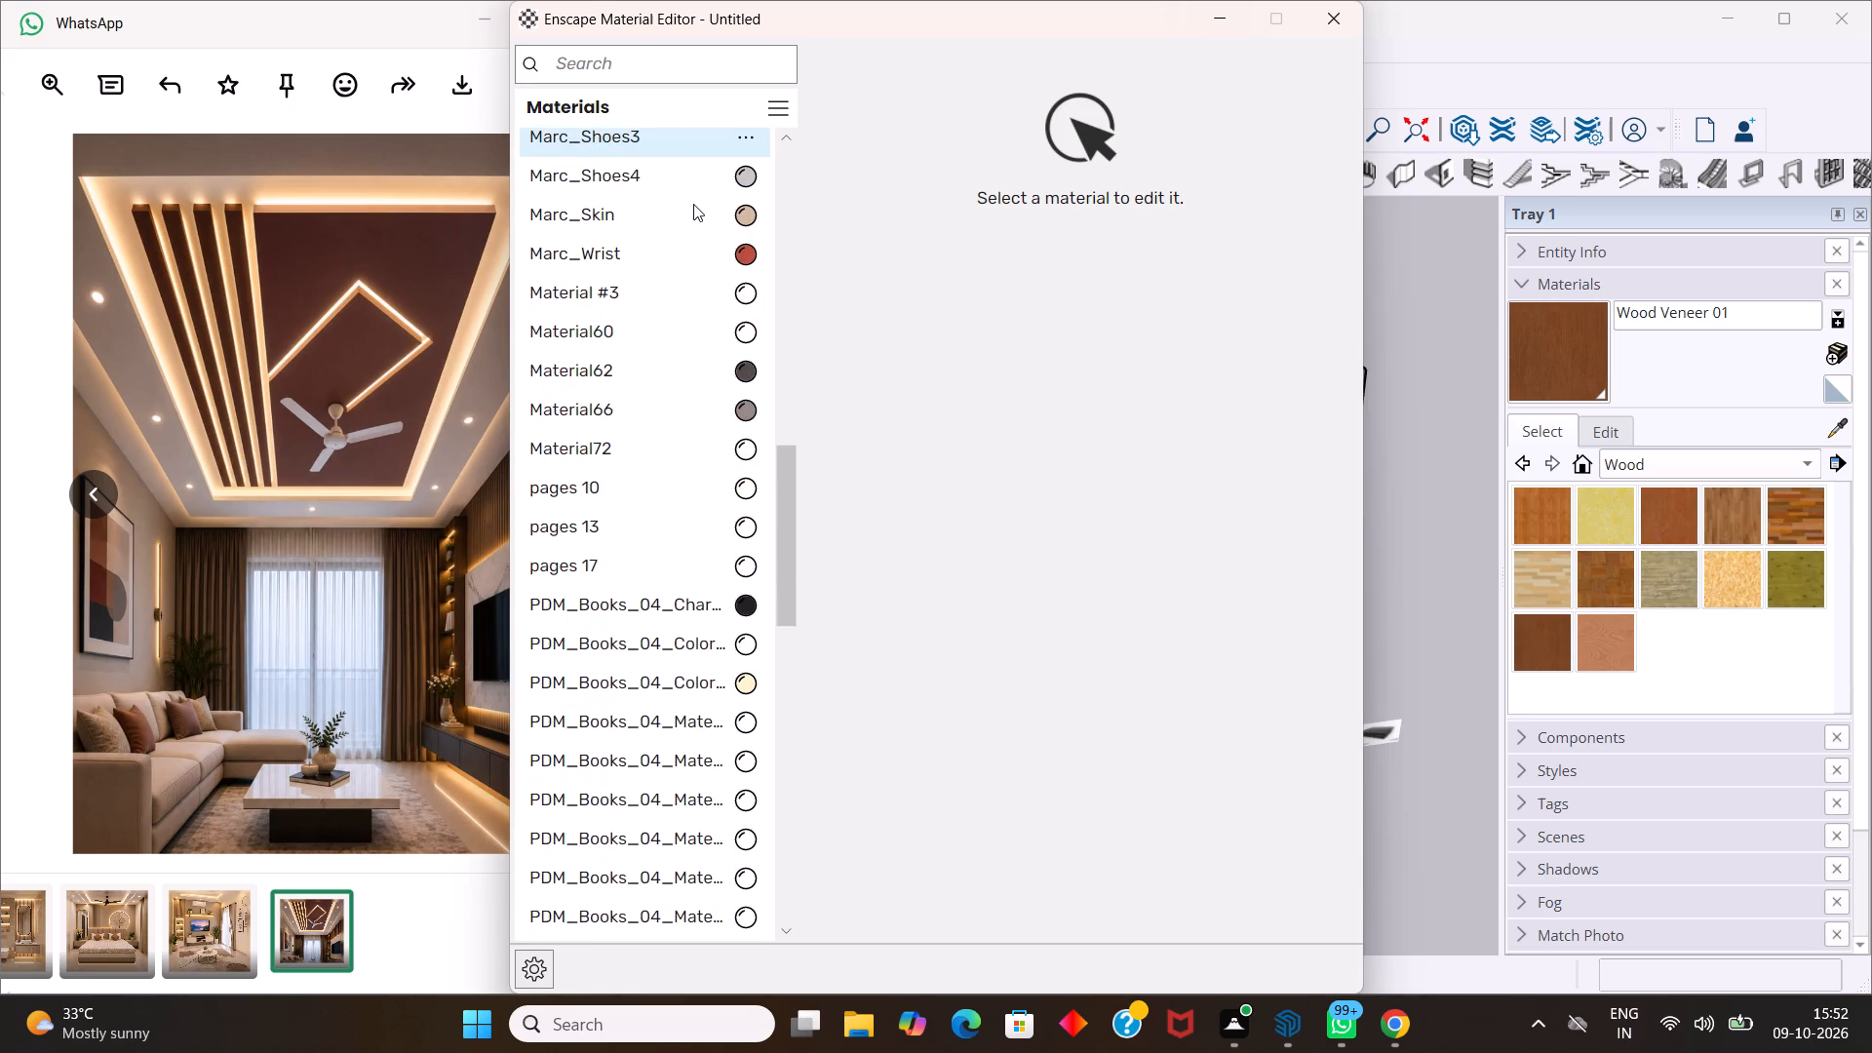
scroll(693, 204, "down", 18)
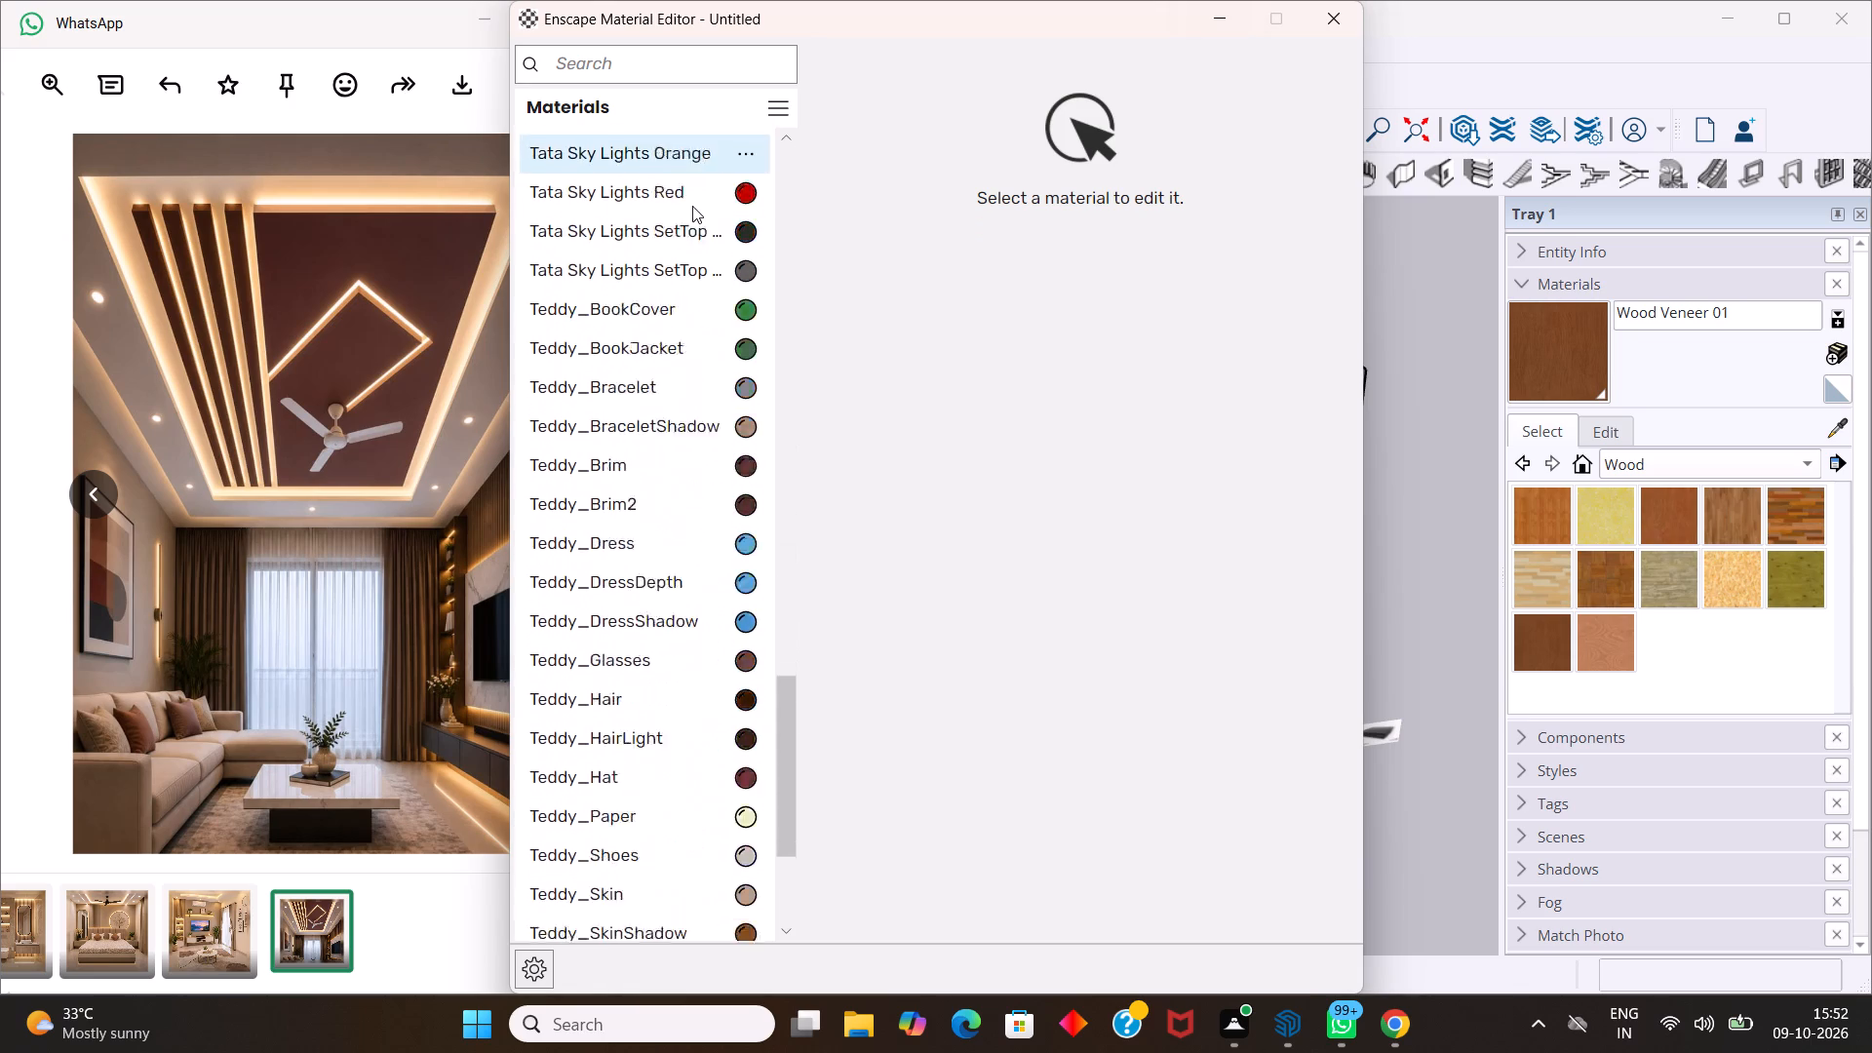
scroll(692, 206, "down", 14)
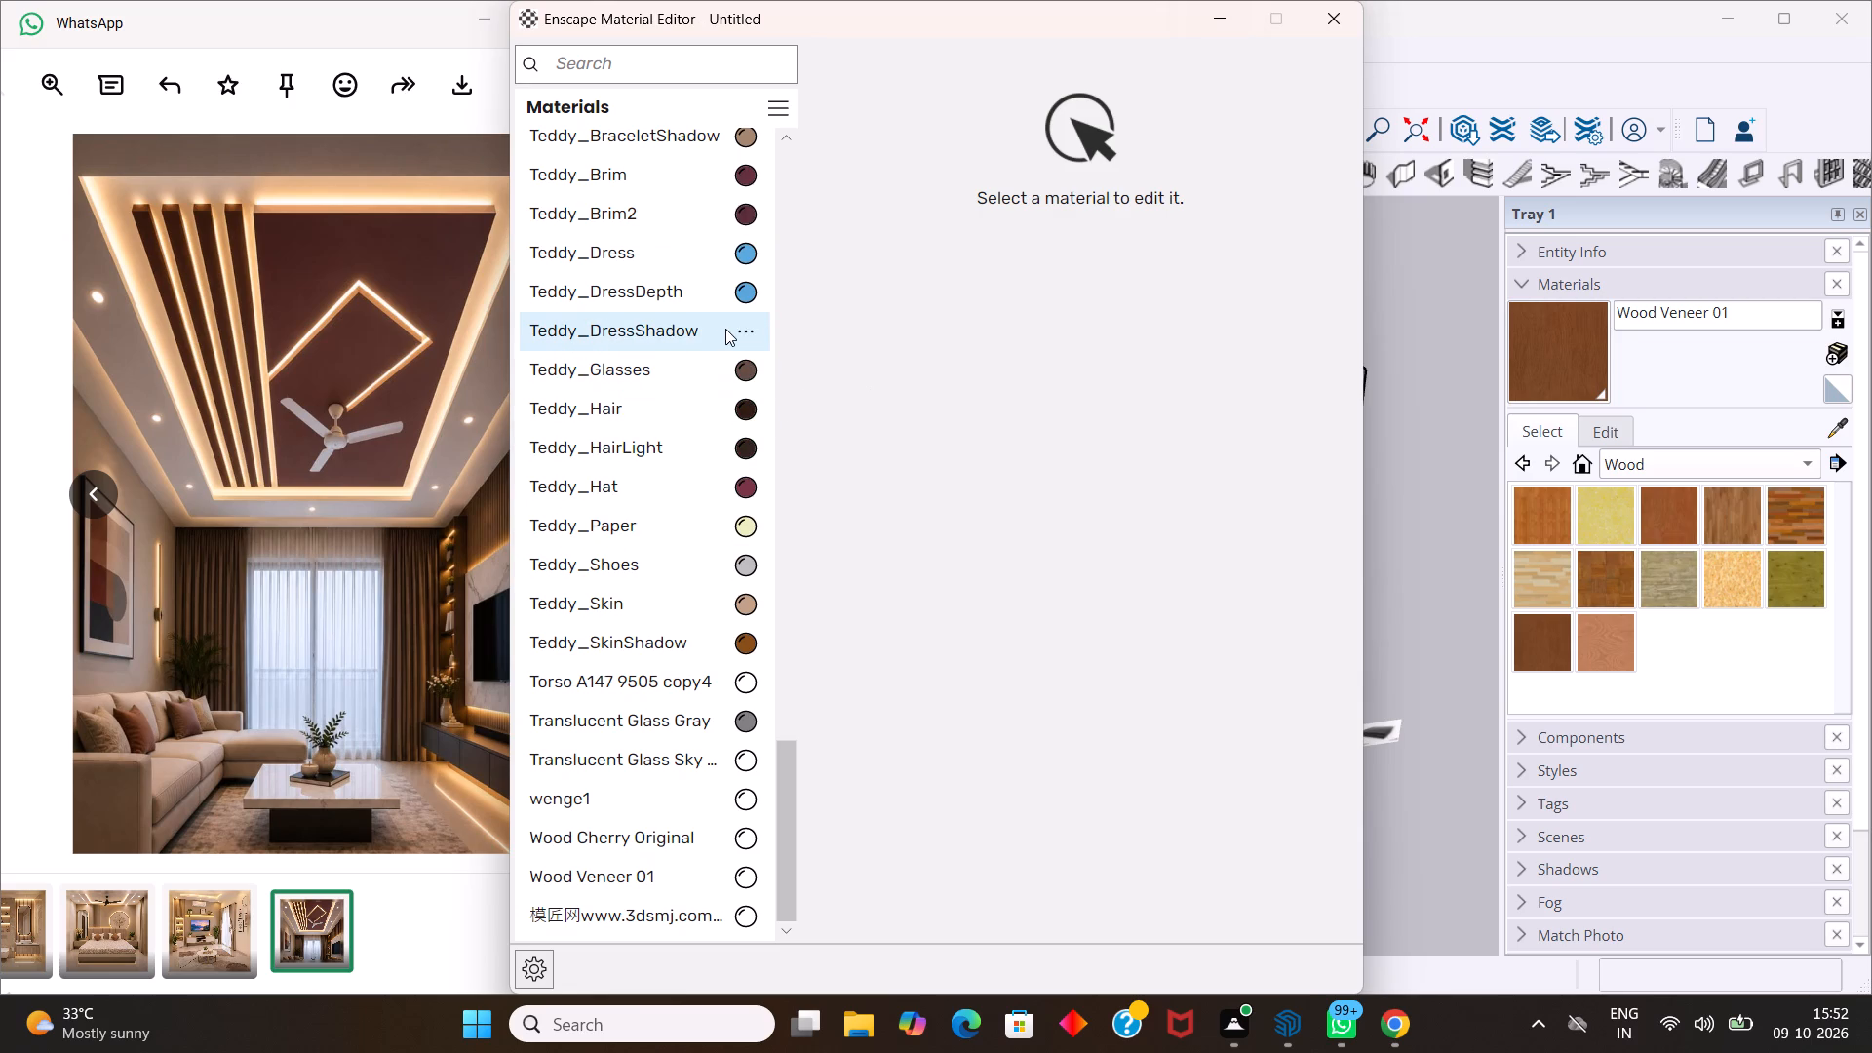
scroll(665, 246, "up", 1)
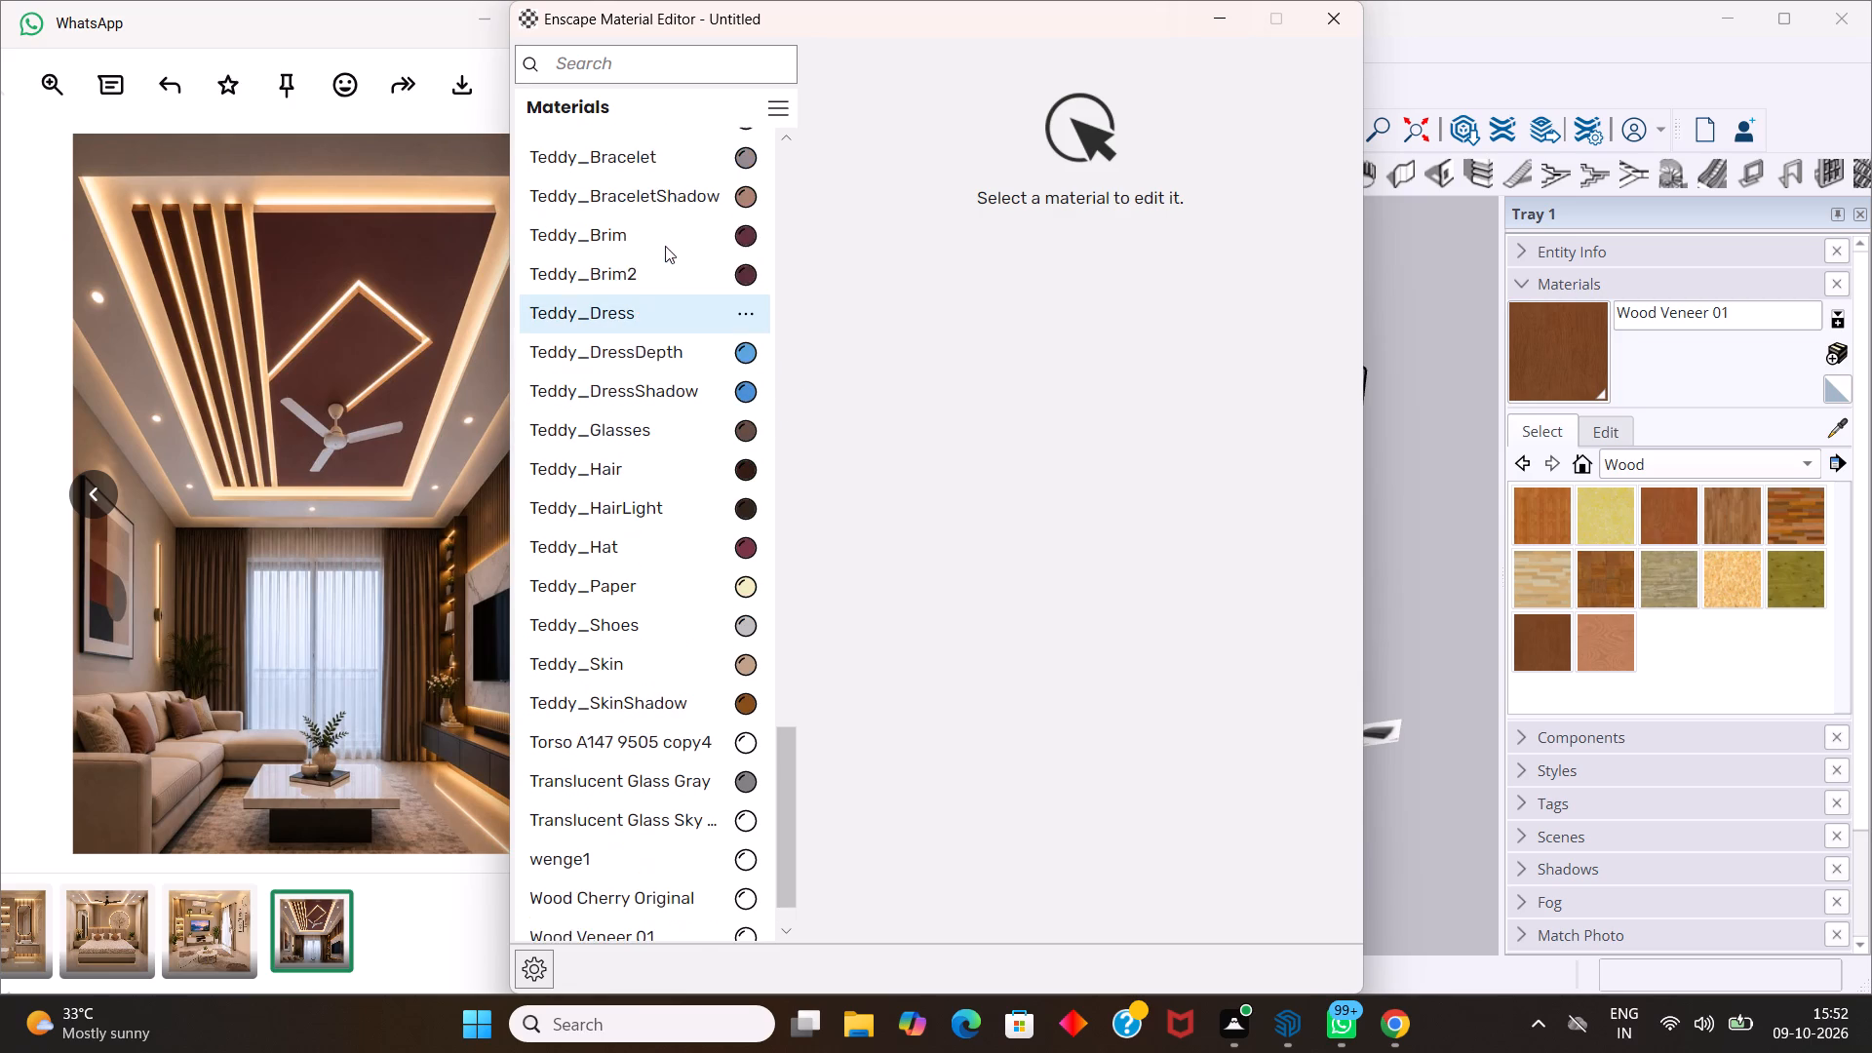
scroll(665, 246, "up", 7)
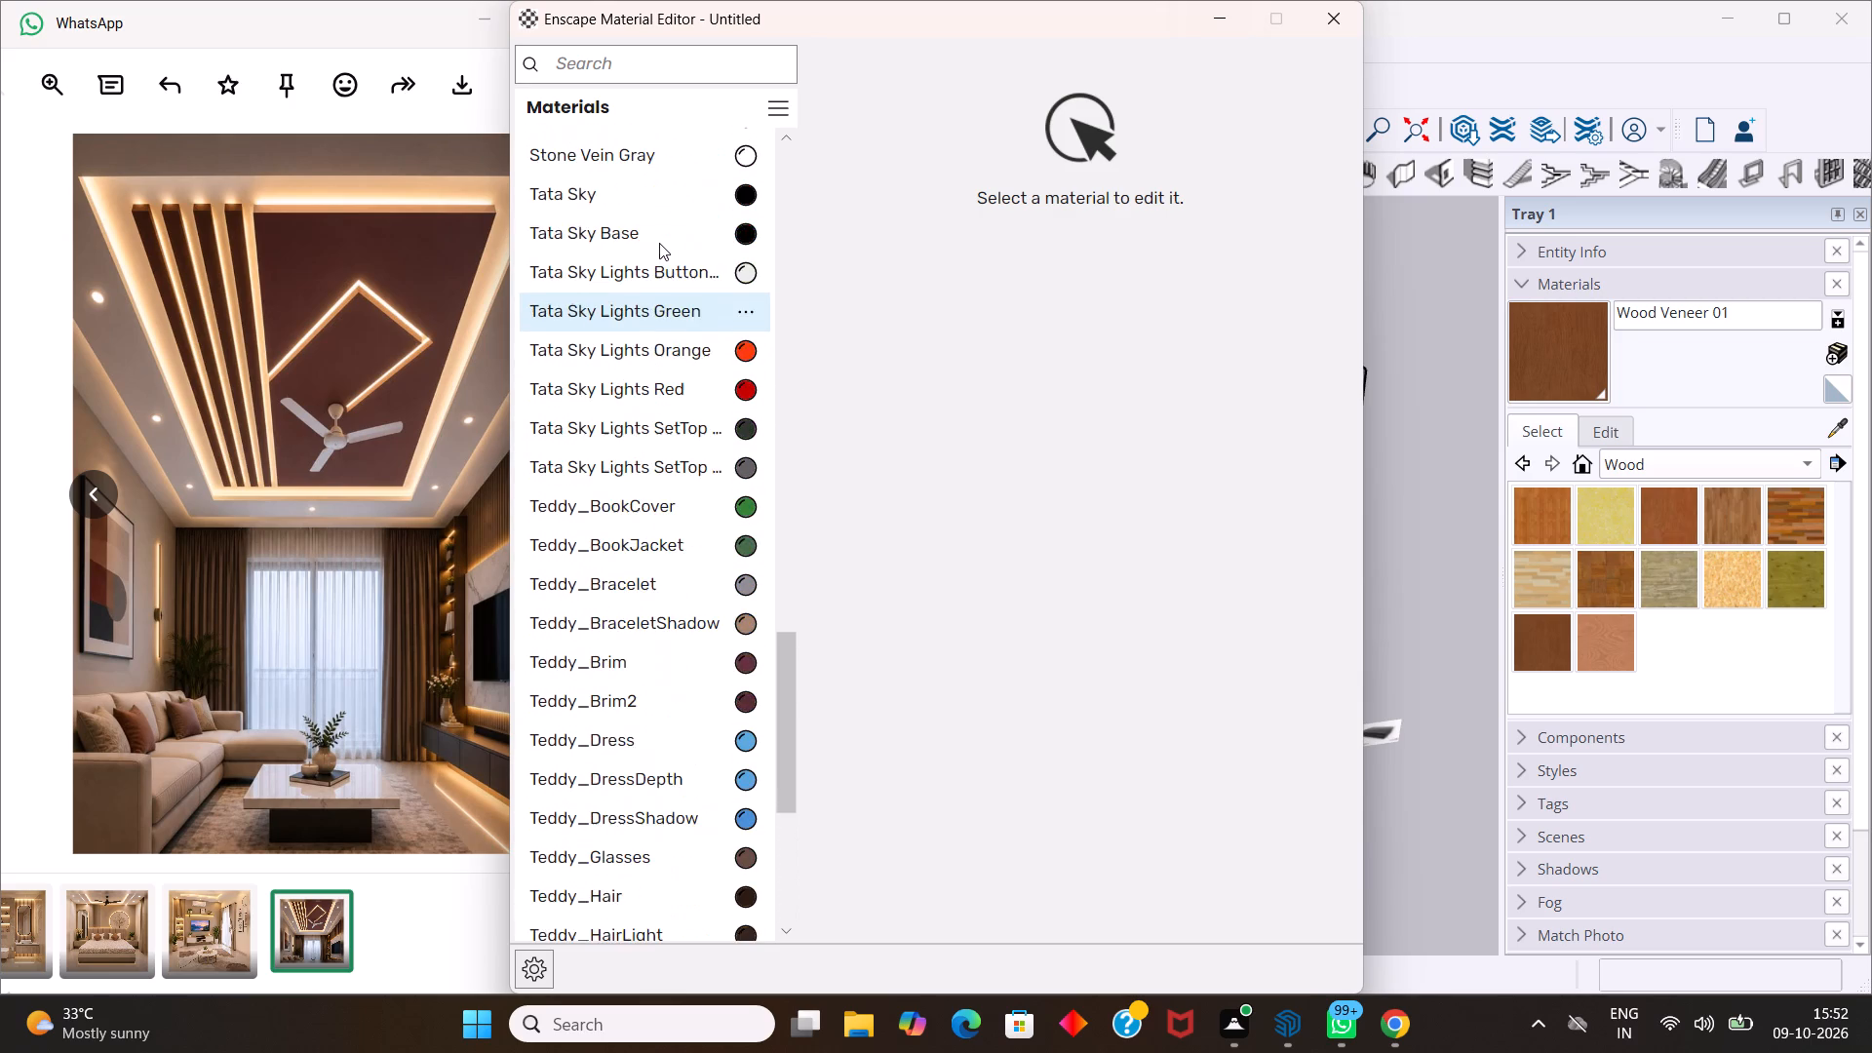
scroll(659, 243, "up", 4)
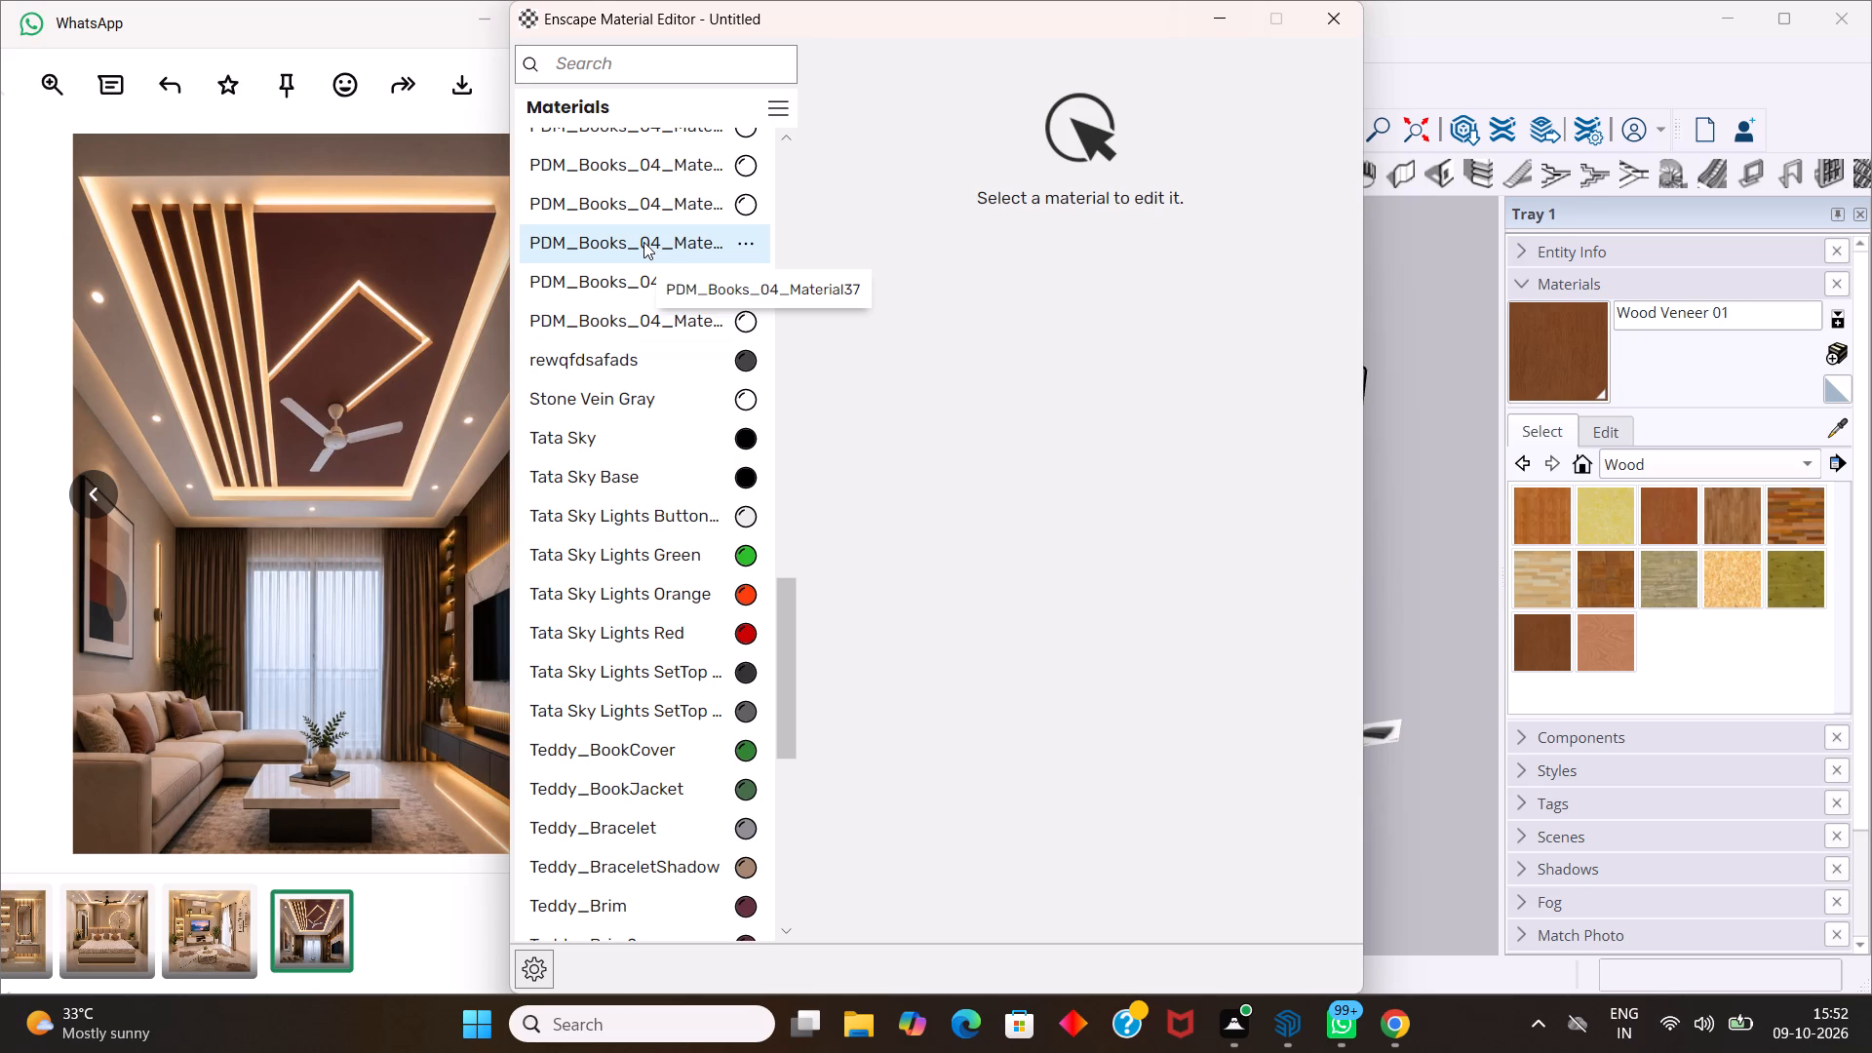
scroll(648, 239, "down", 2)
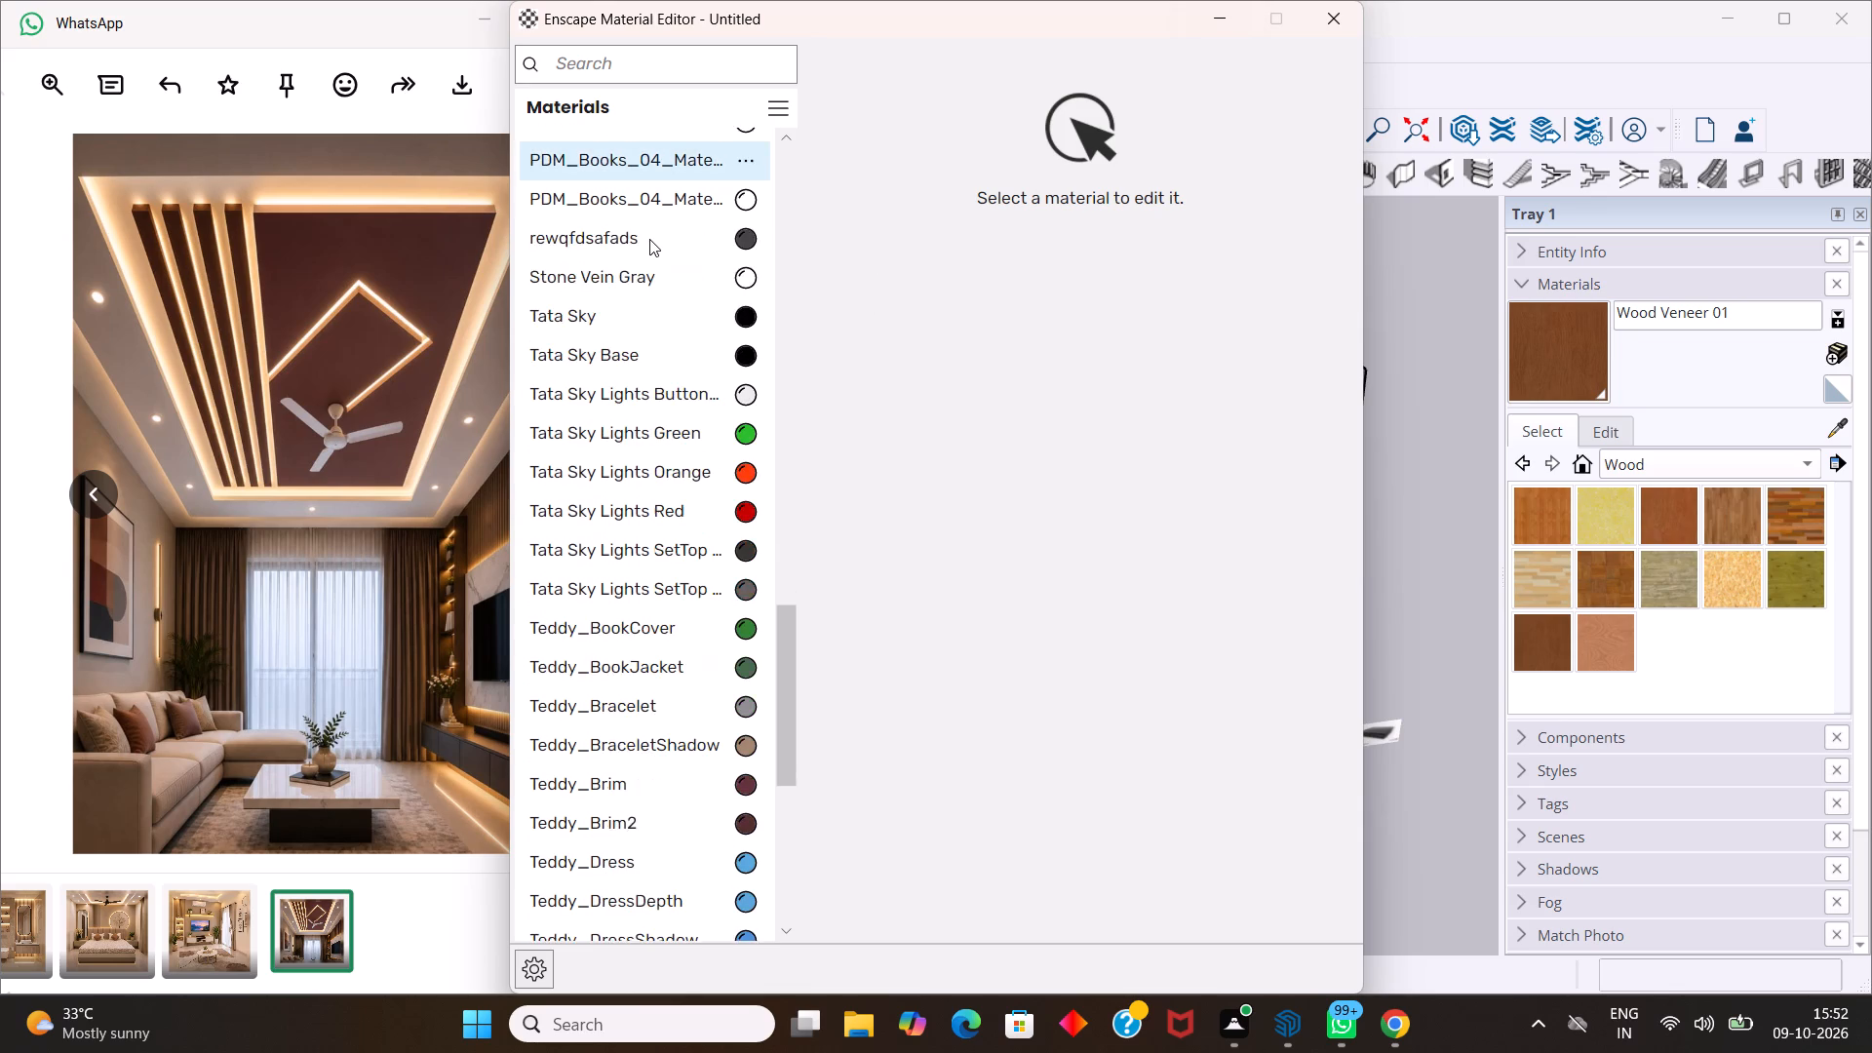
scroll(649, 239, "up", 8)
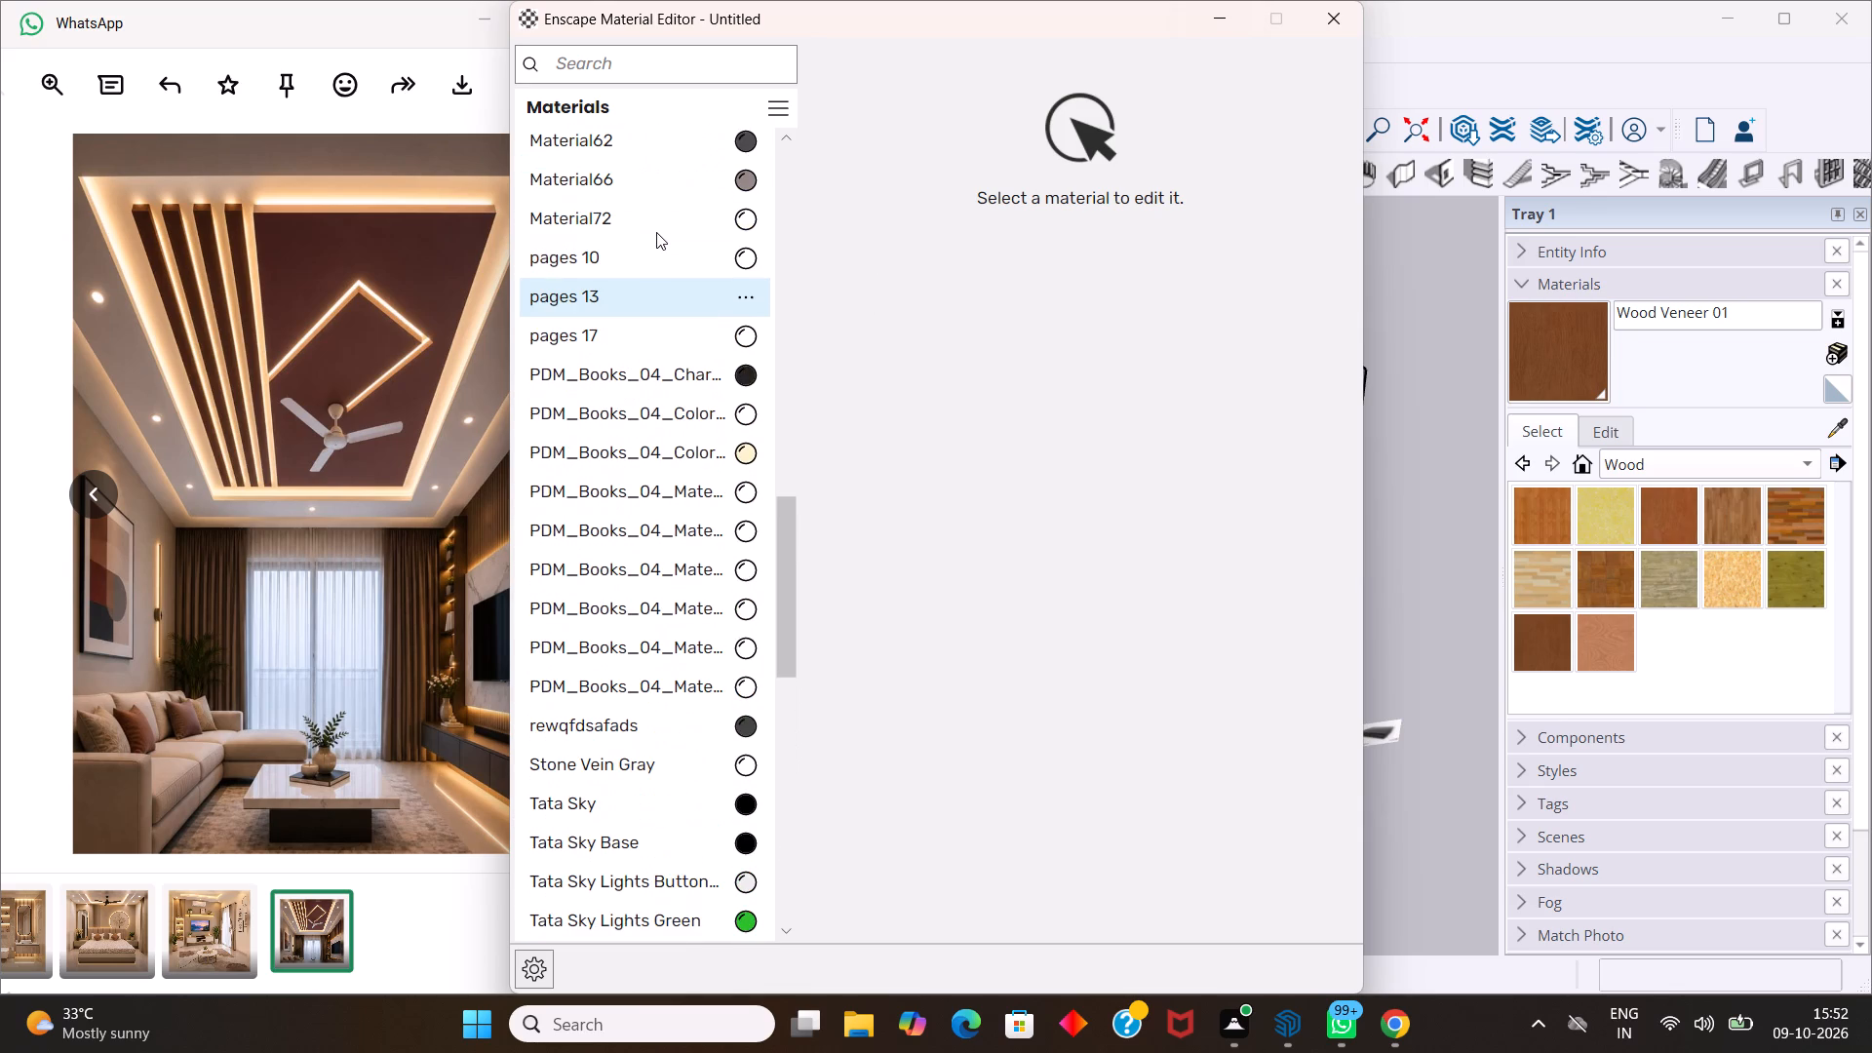
scroll(656, 232, "up", 3)
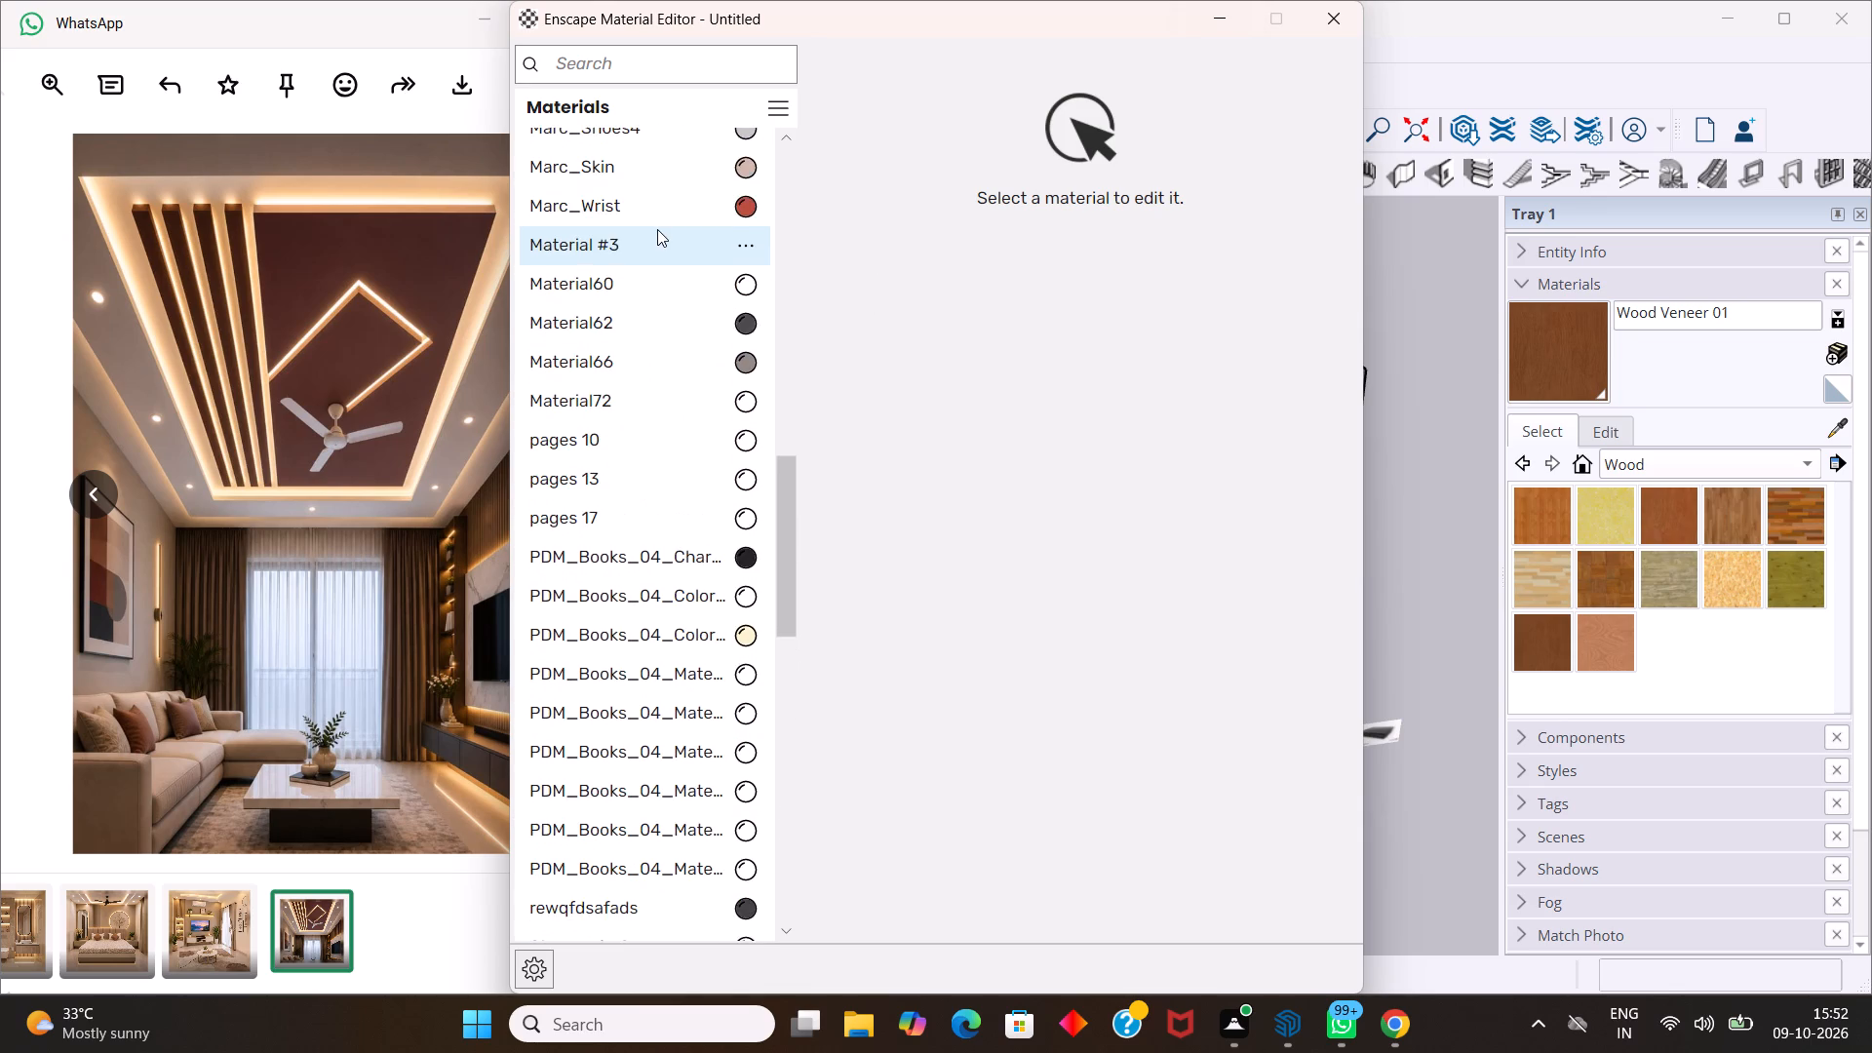
scroll(658, 229, "up", 5)
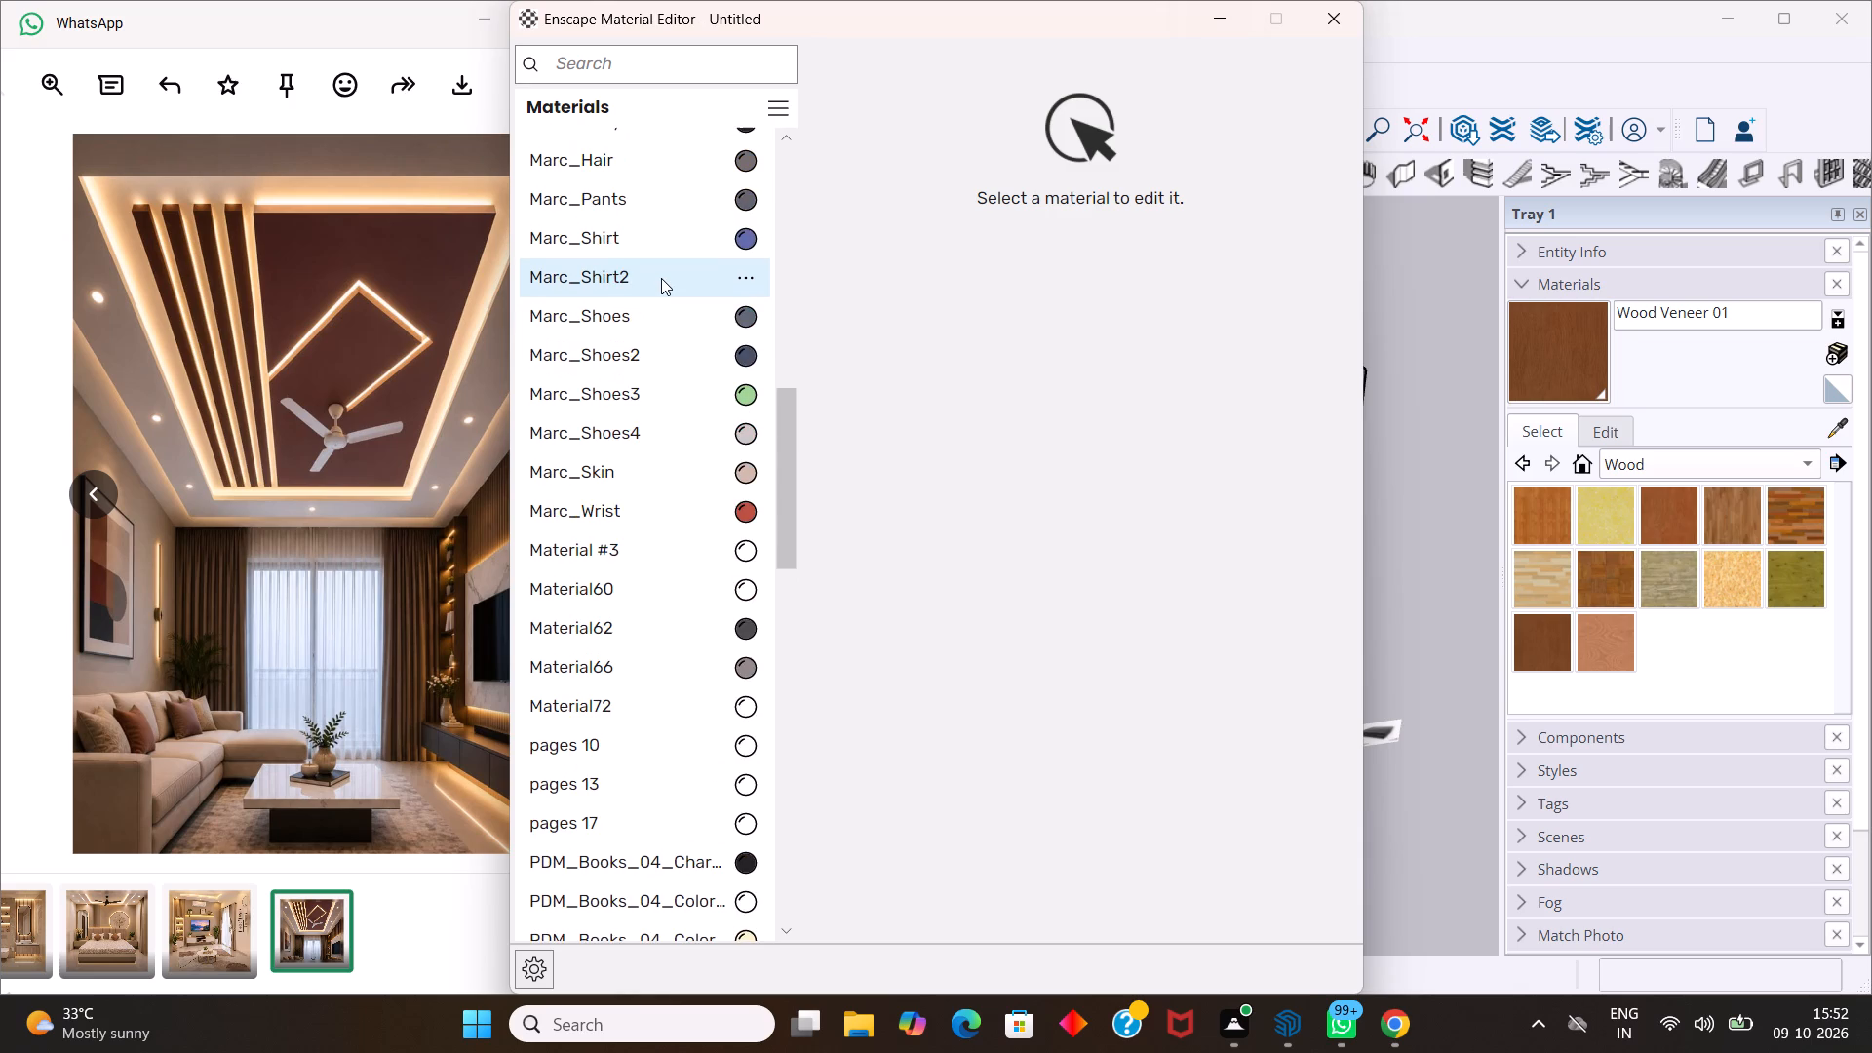
scroll(661, 268, "up", 2)
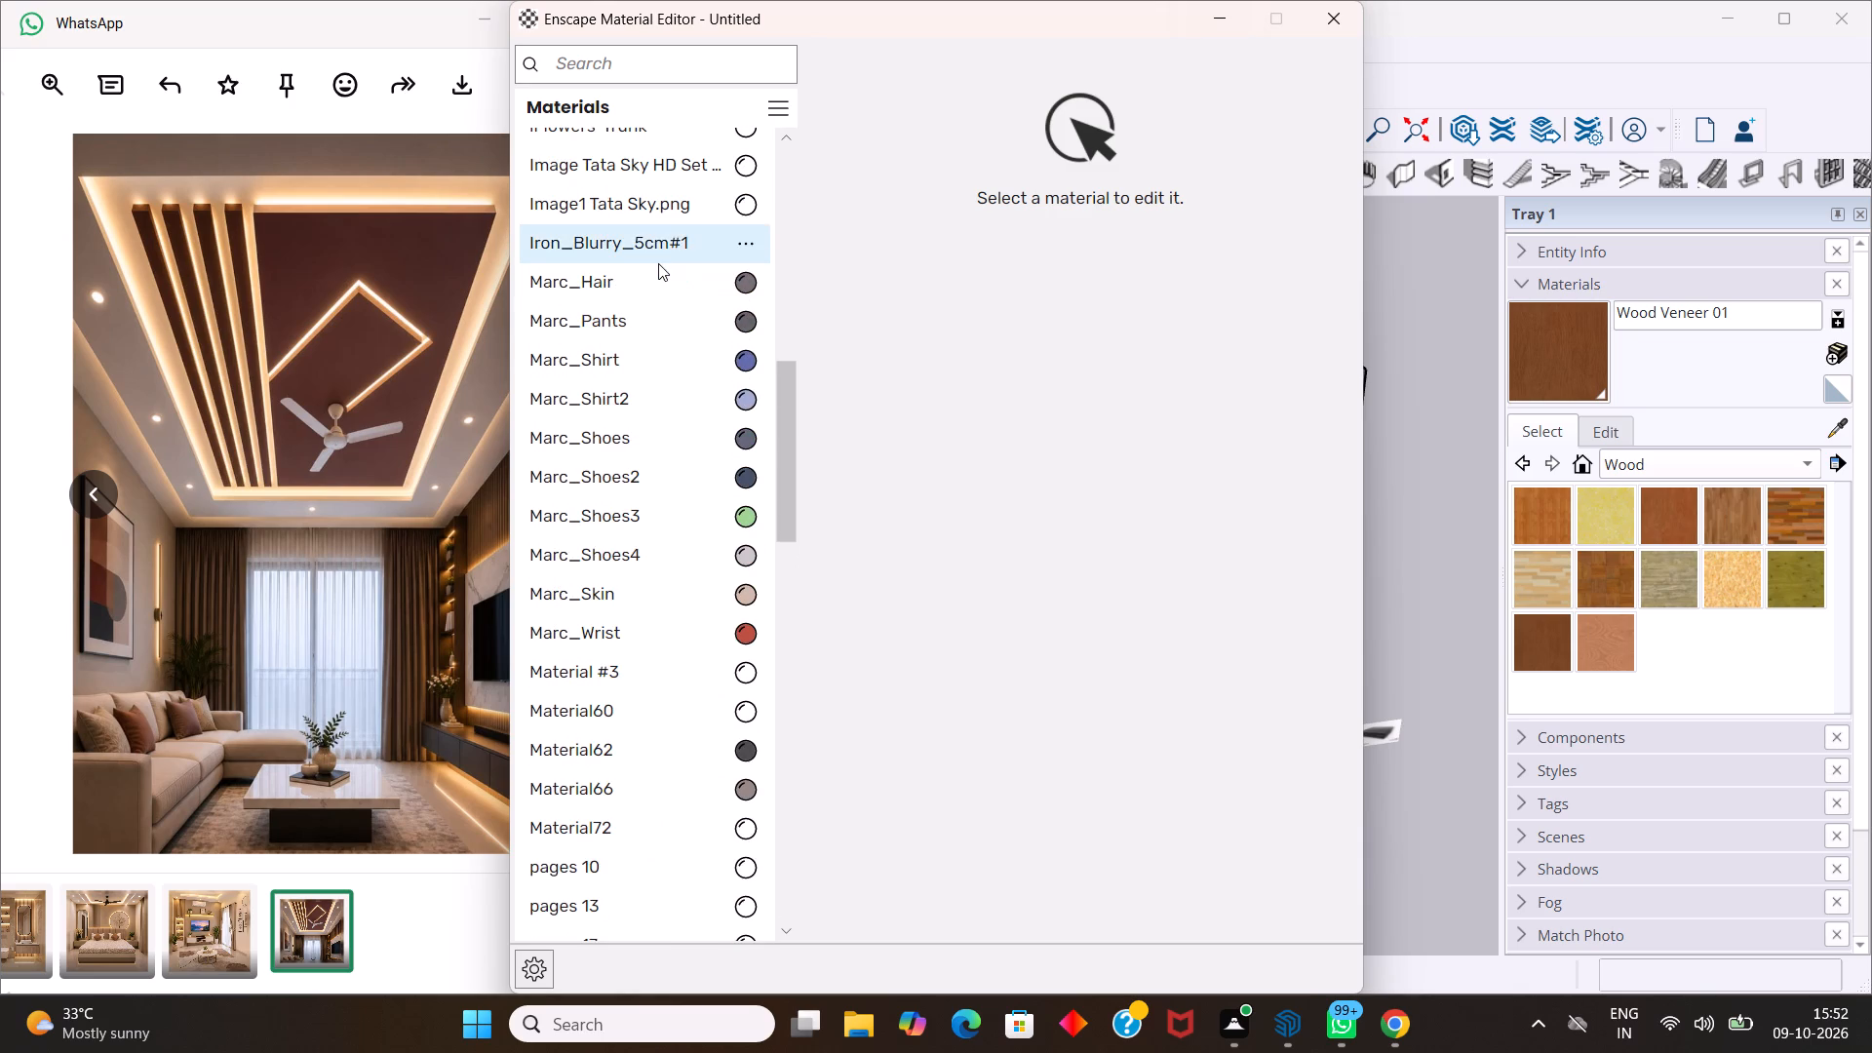
scroll(658, 260, "up", 5)
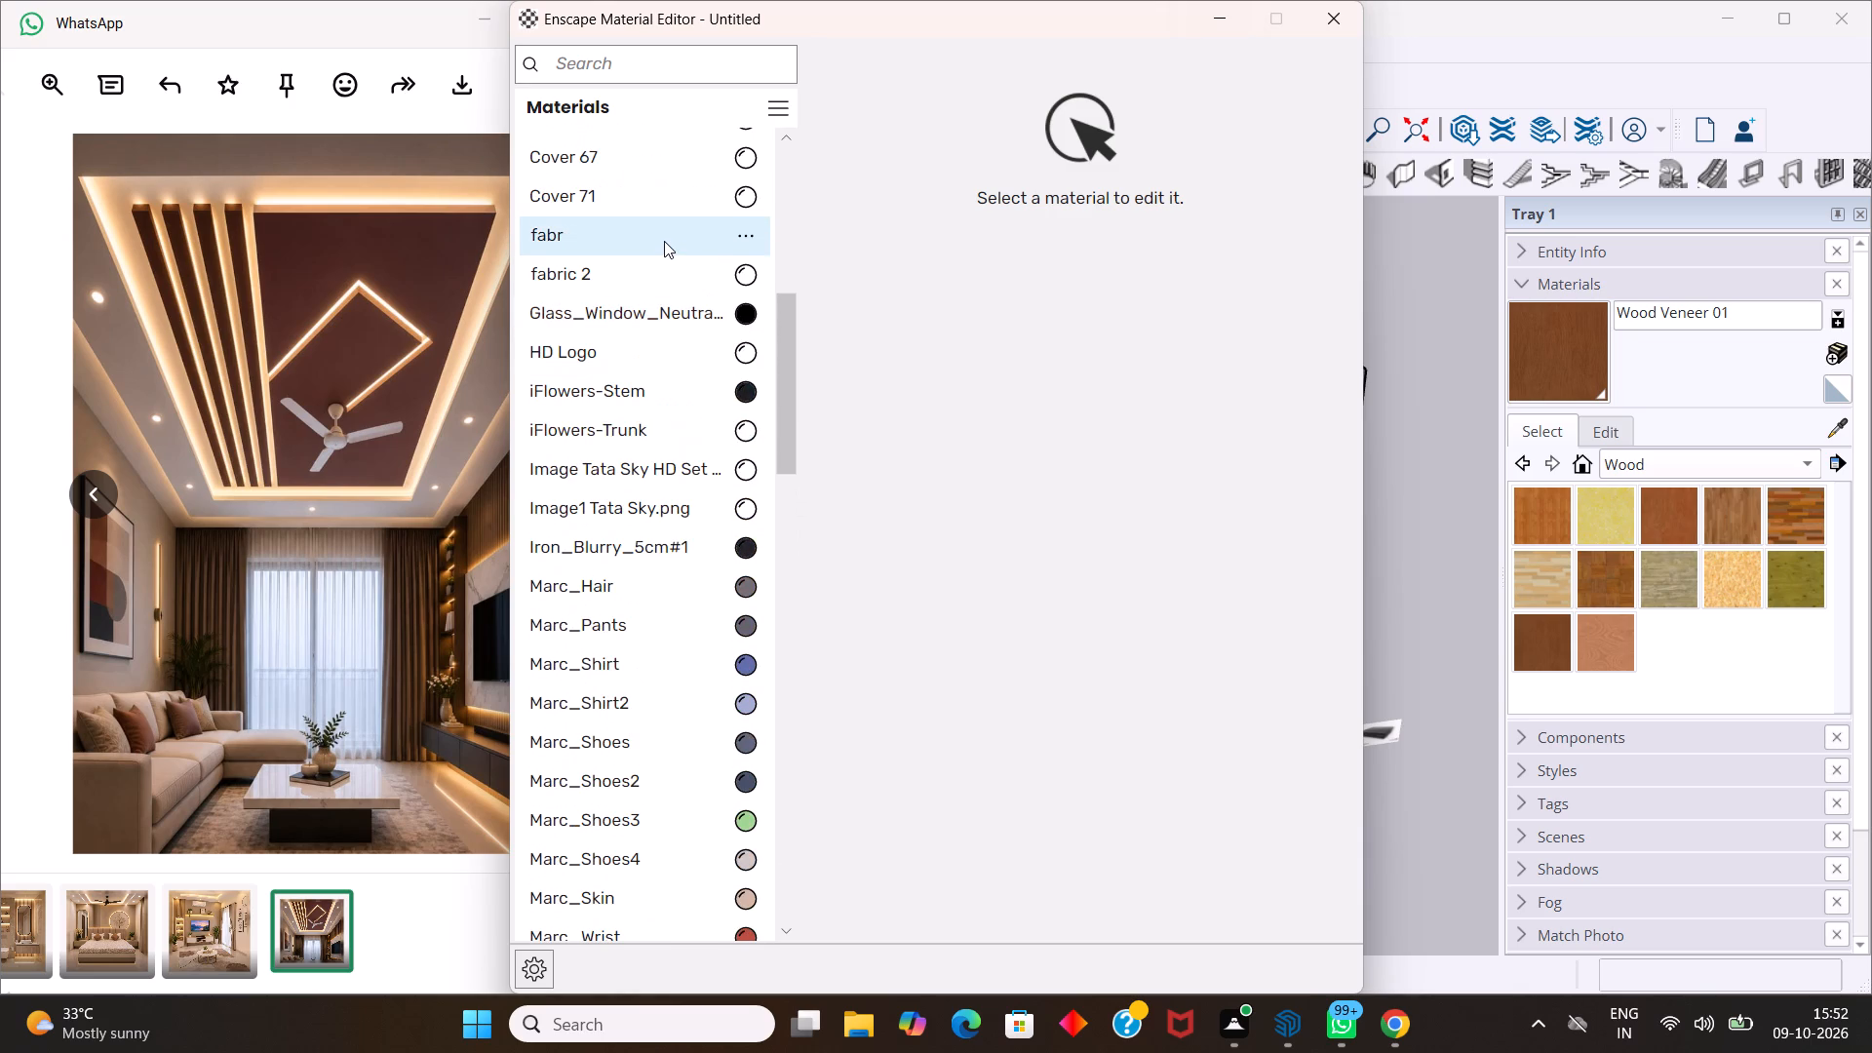
scroll(664, 241, "up", 8)
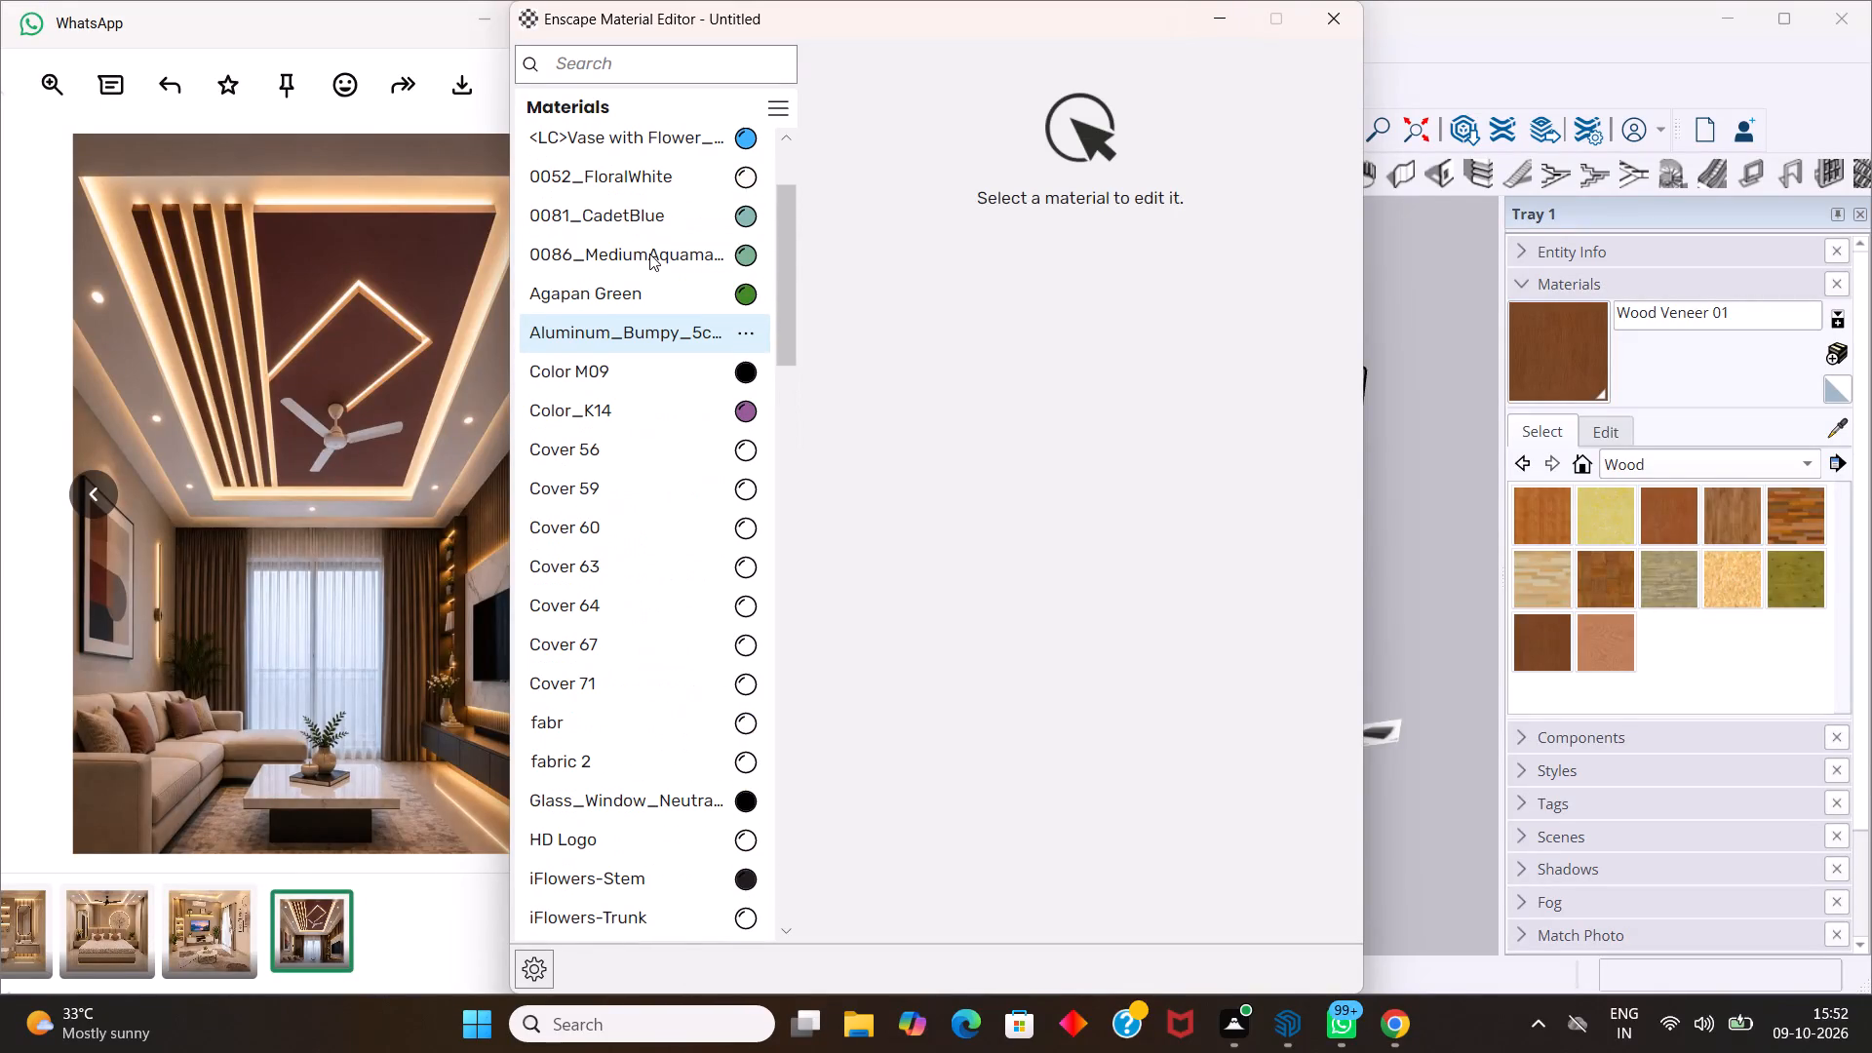
scroll(666, 212, "up", 3)
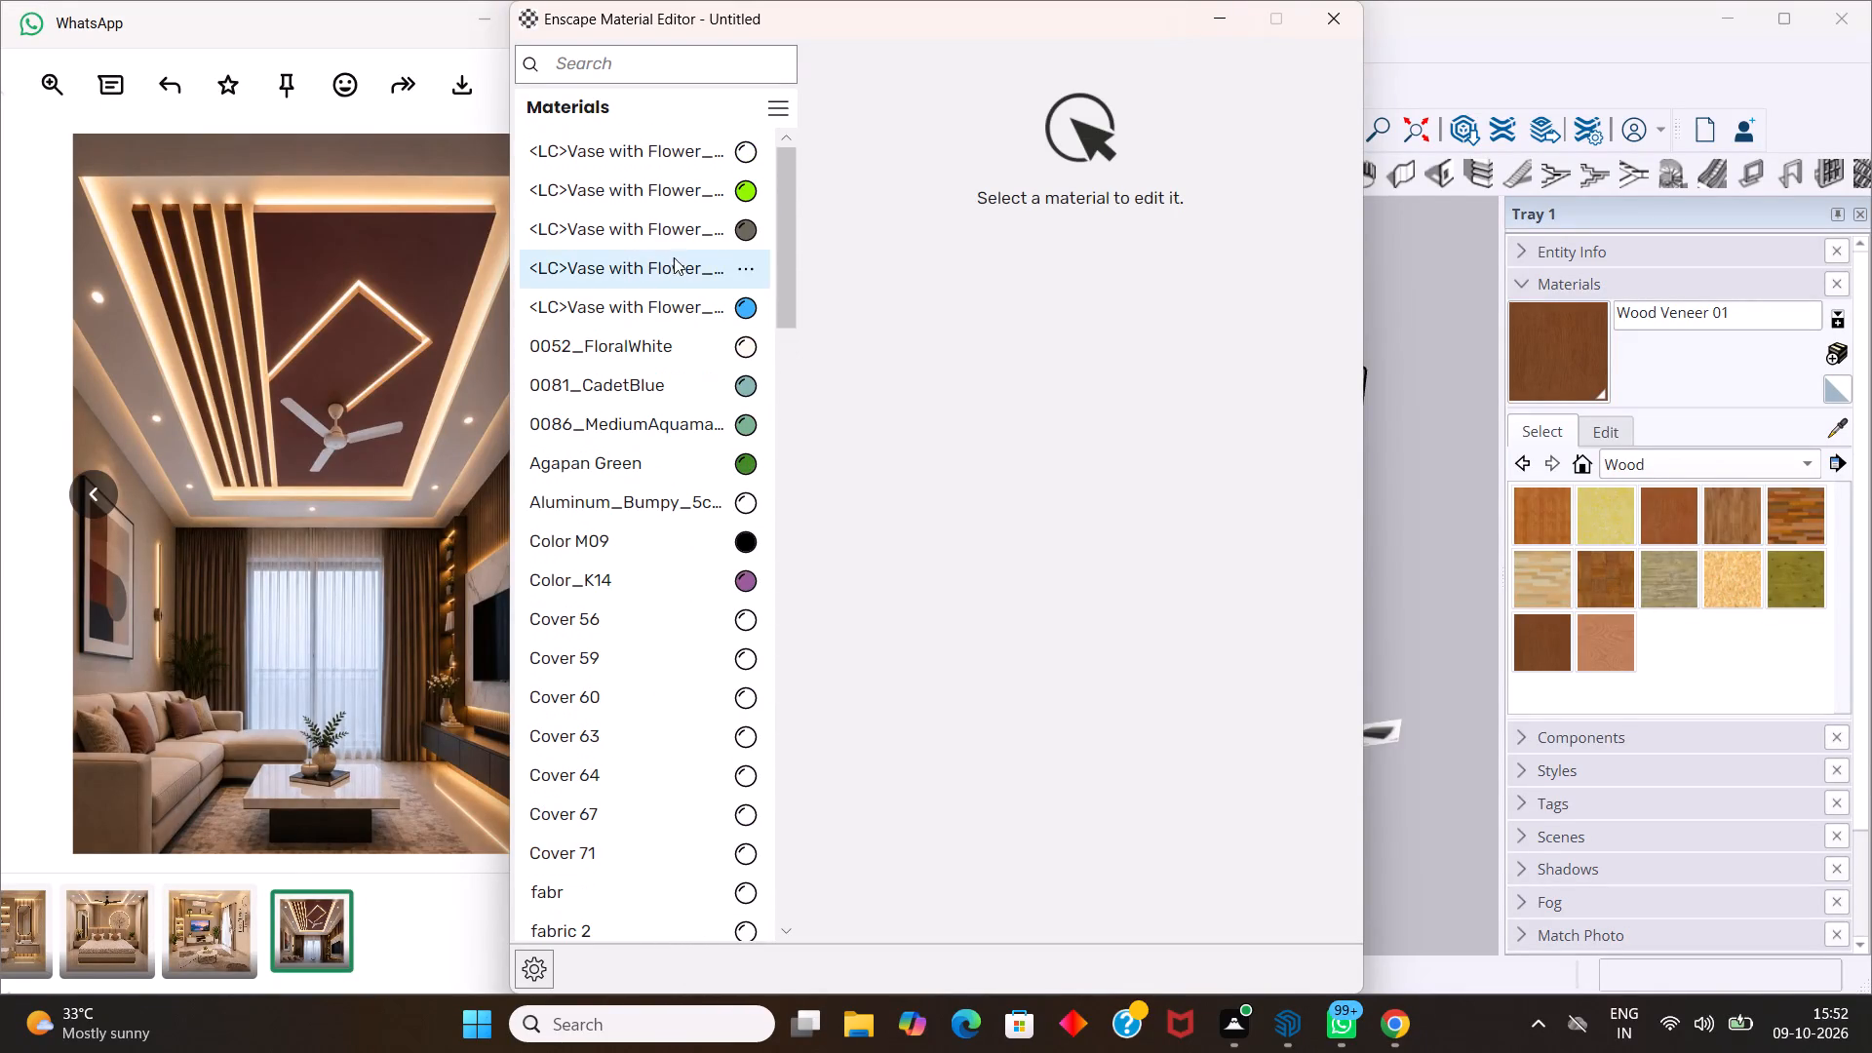
Open the iFlowers-Stem material and change its albedo color to a bright light yellow.
scroll(672, 326, "down", 2)
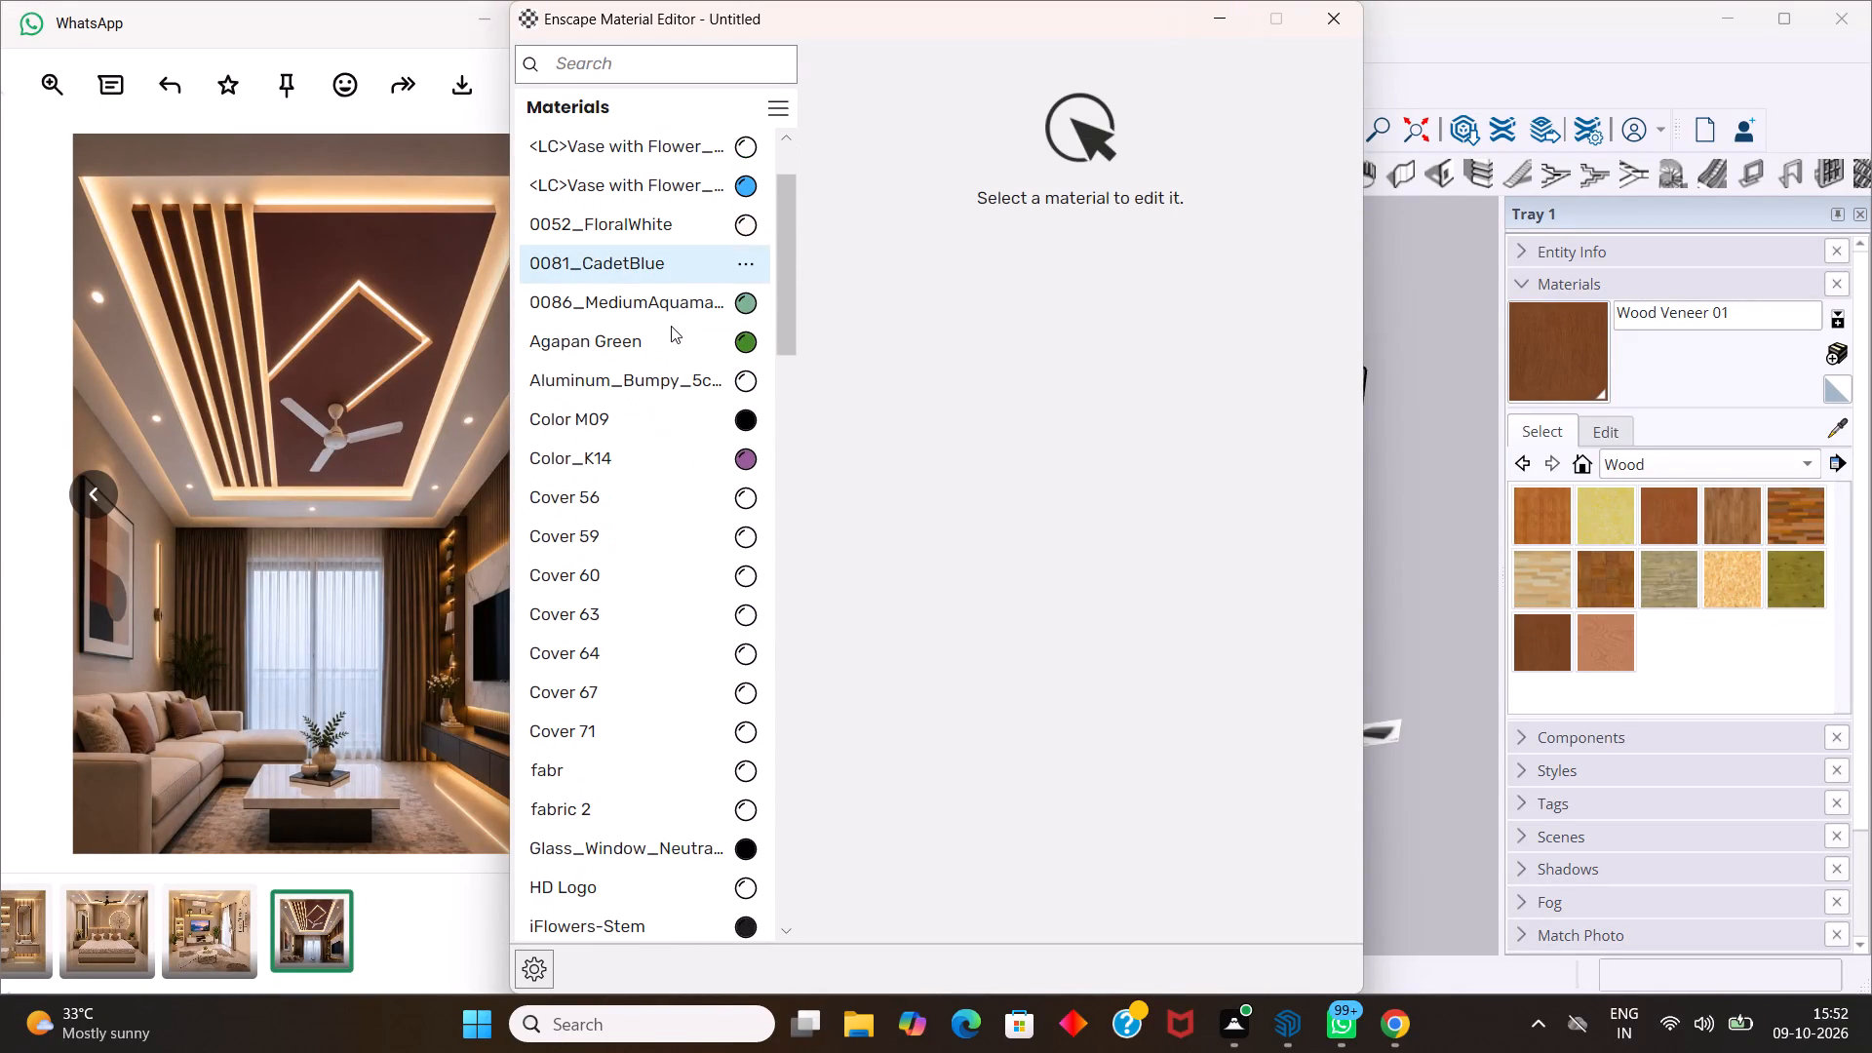
scroll(672, 313, "down", 2)
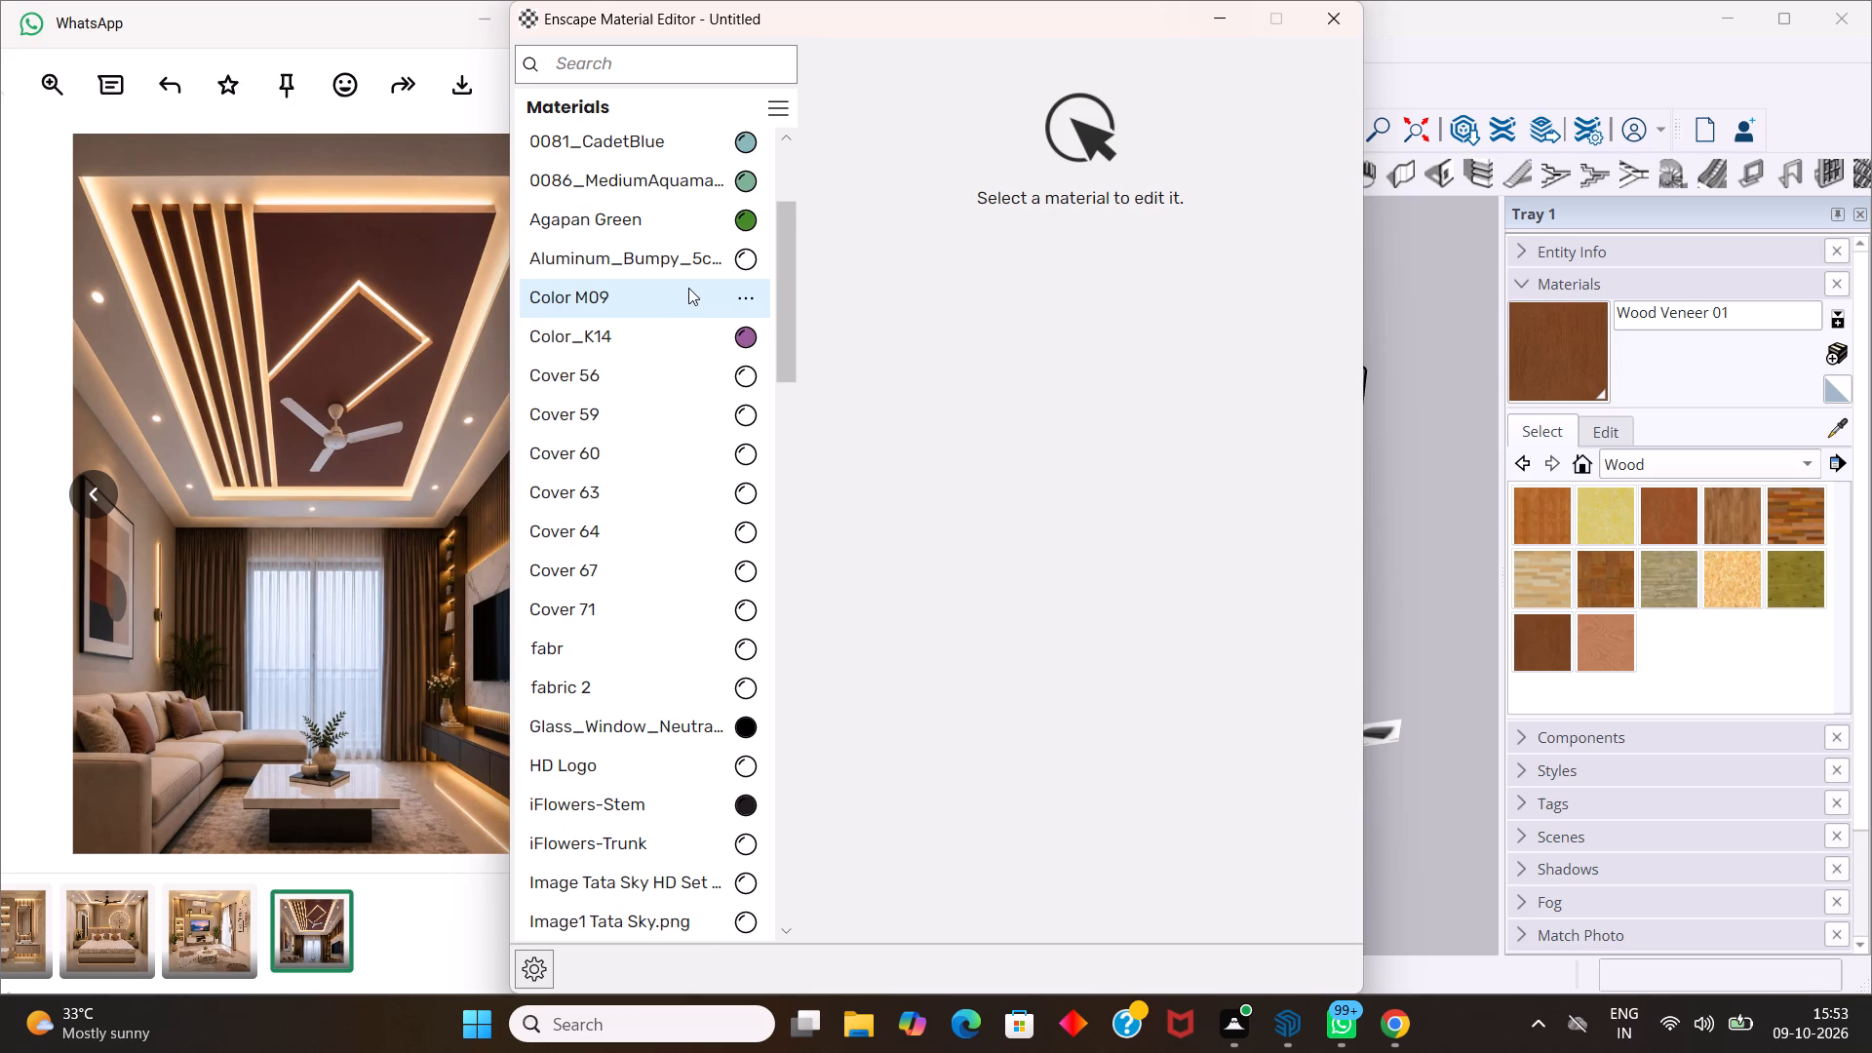
scroll(679, 354, "down", 5)
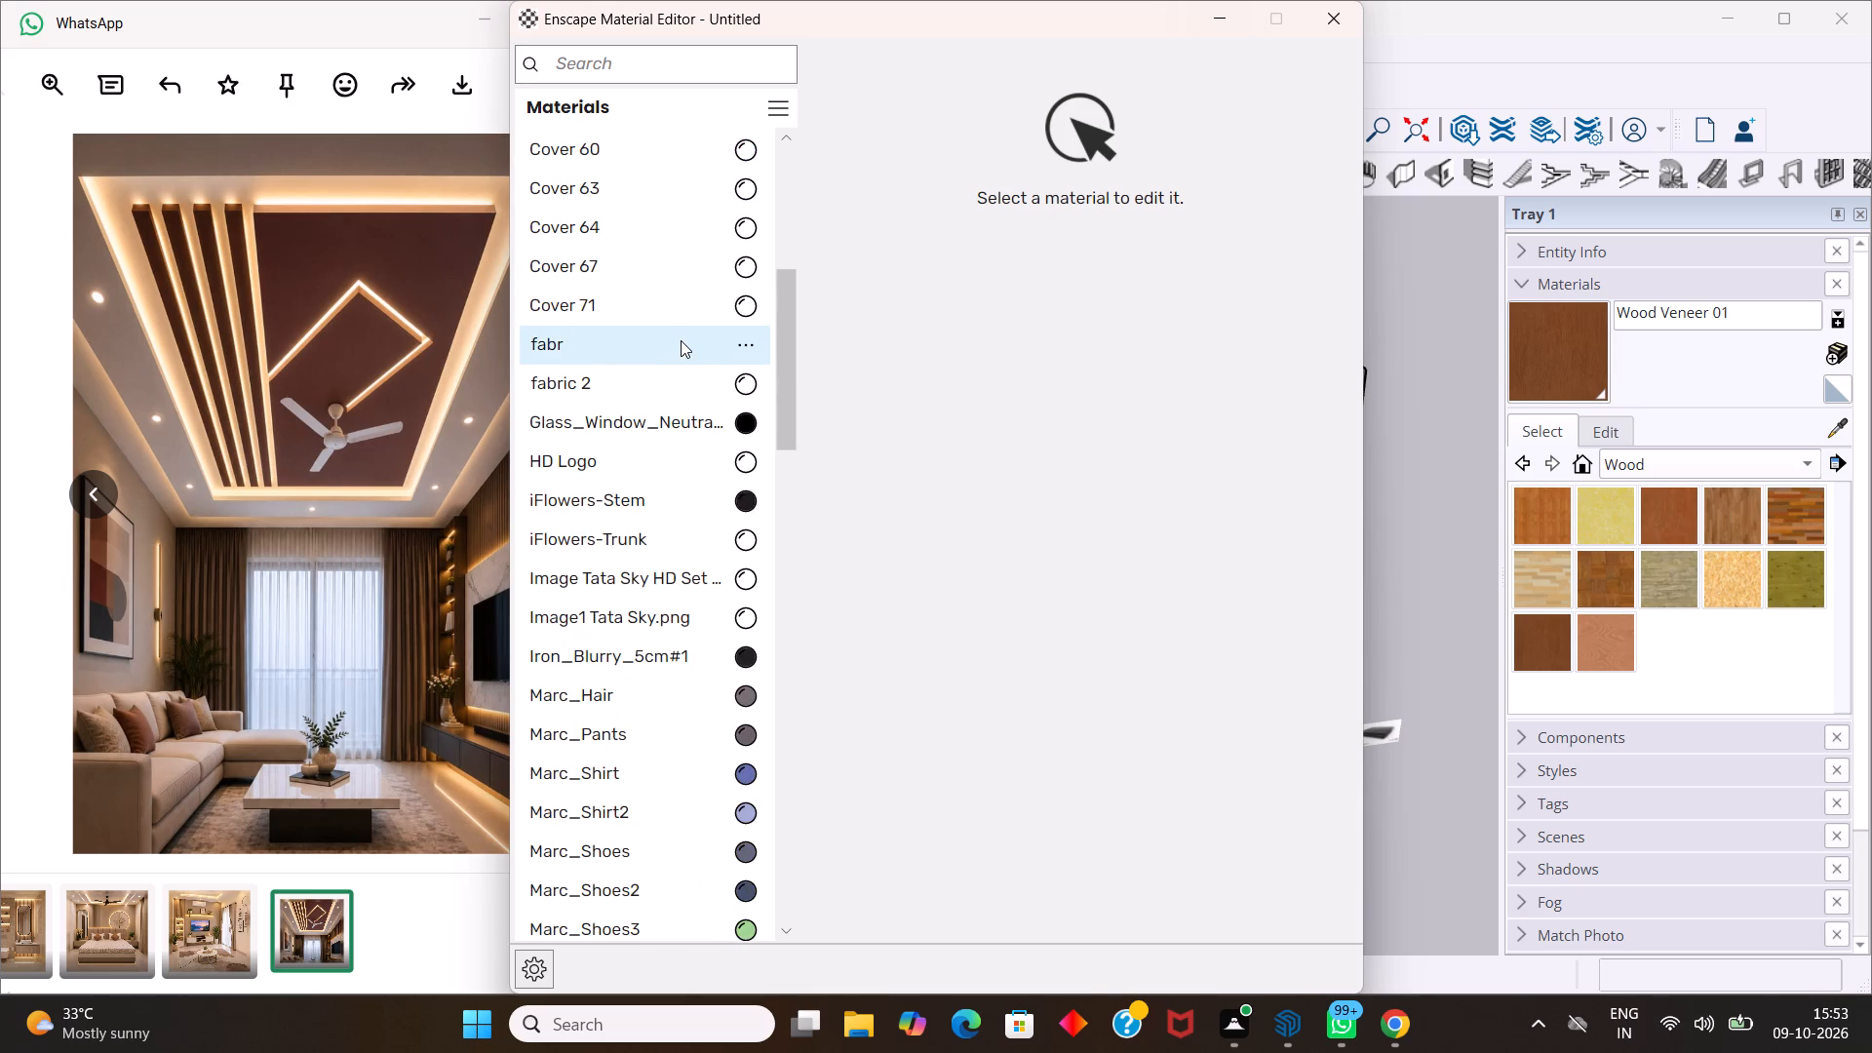
scroll(657, 429, "down", 1)
left_click(649, 437)
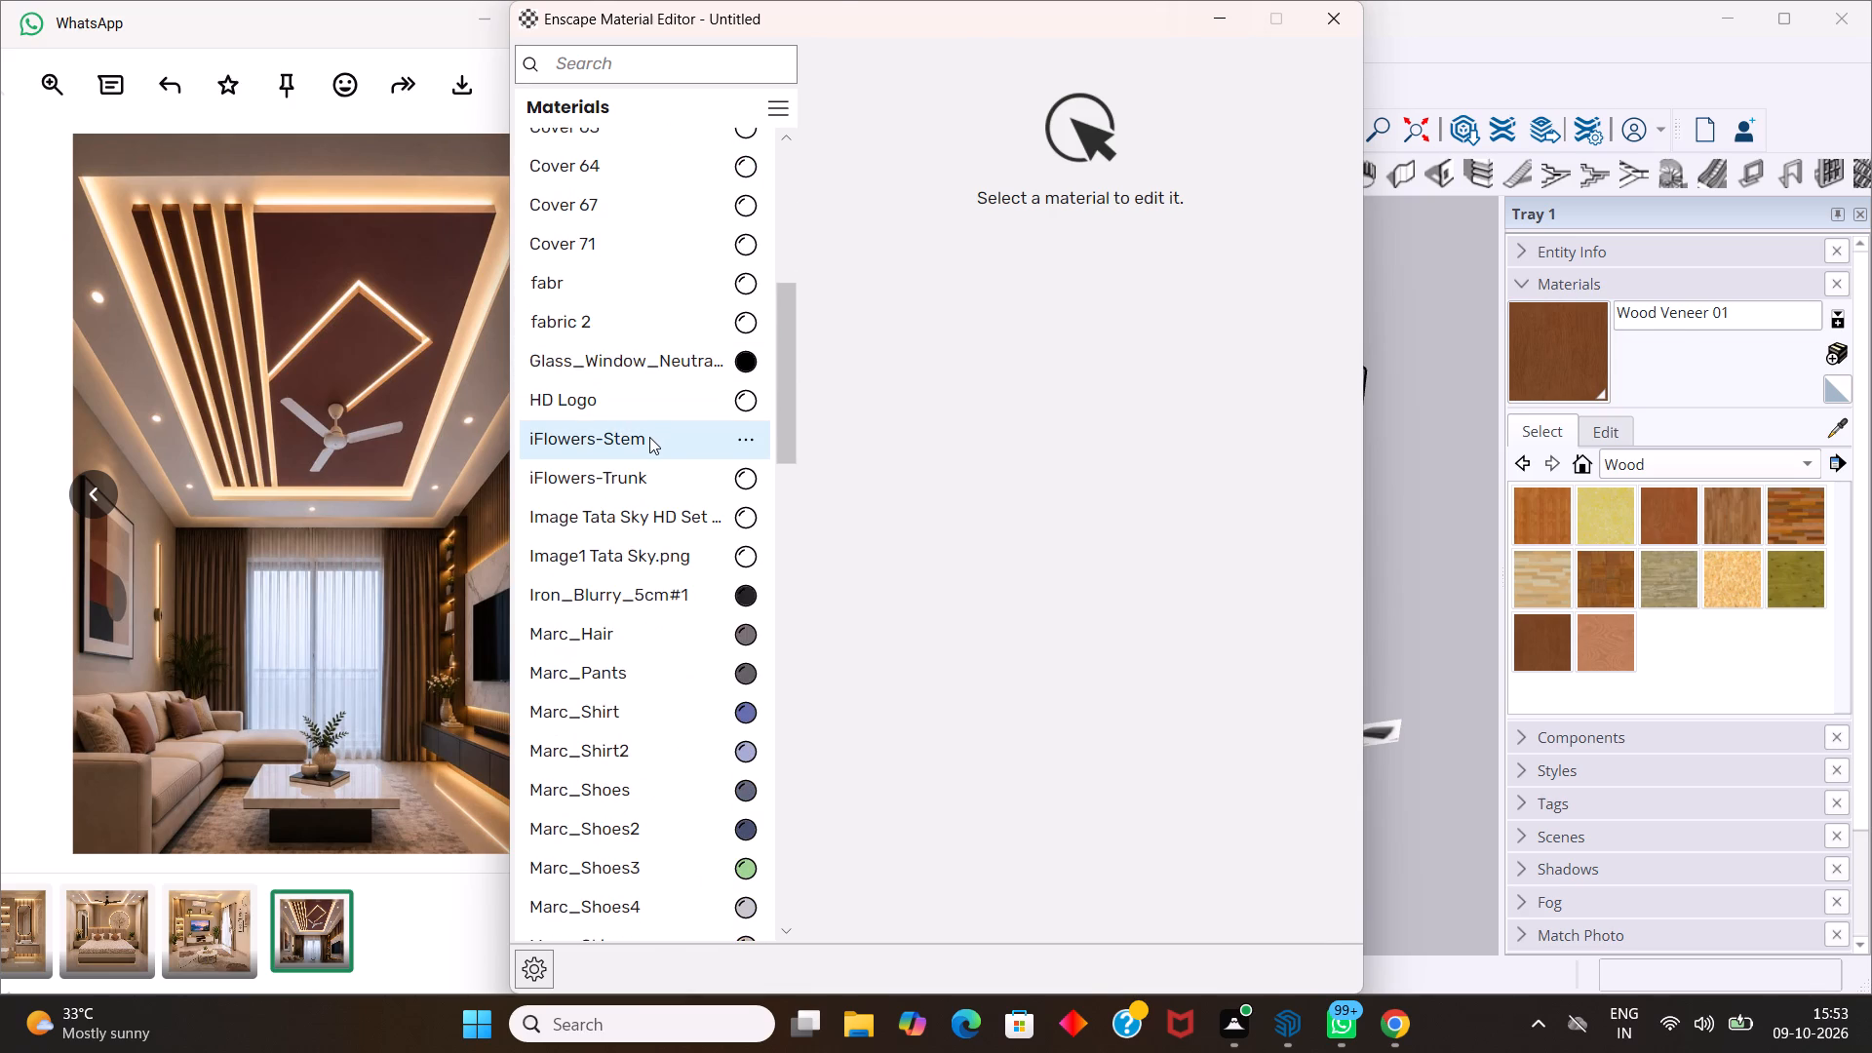
left_click(1190, 232)
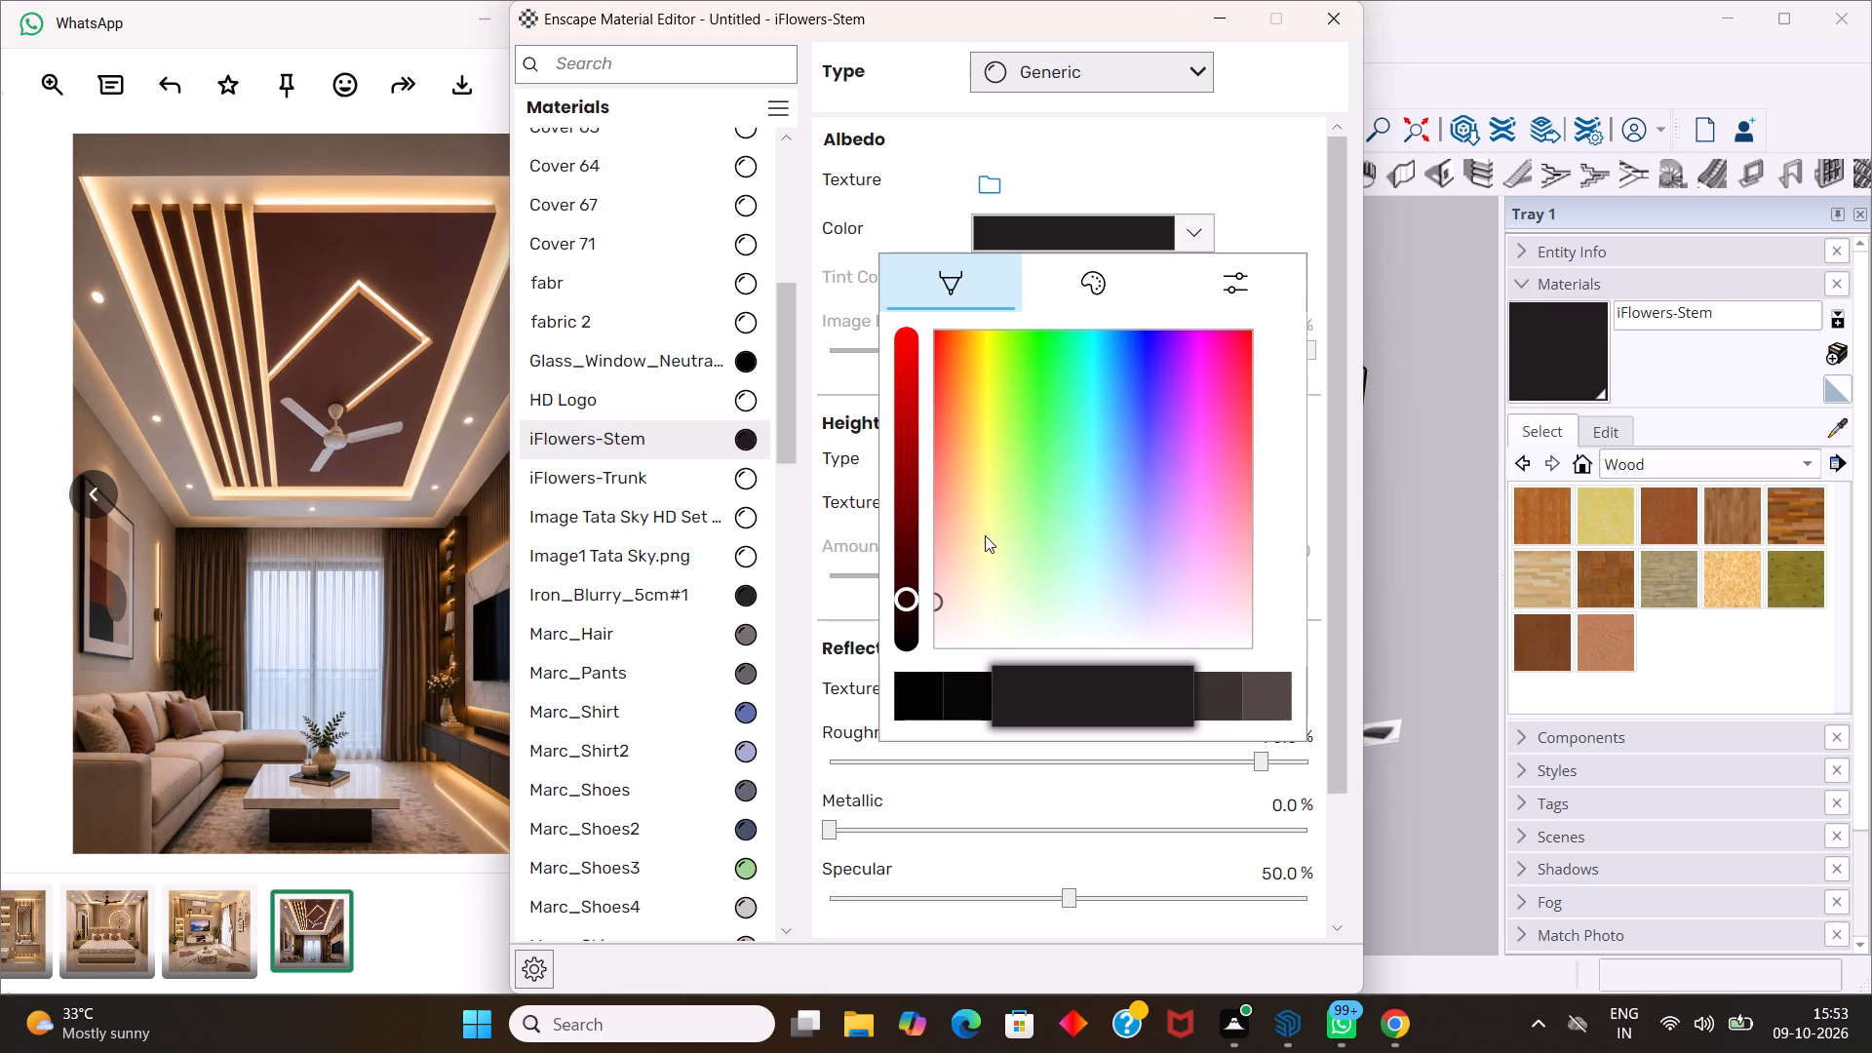
left_click(984, 537)
left_click(986, 508)
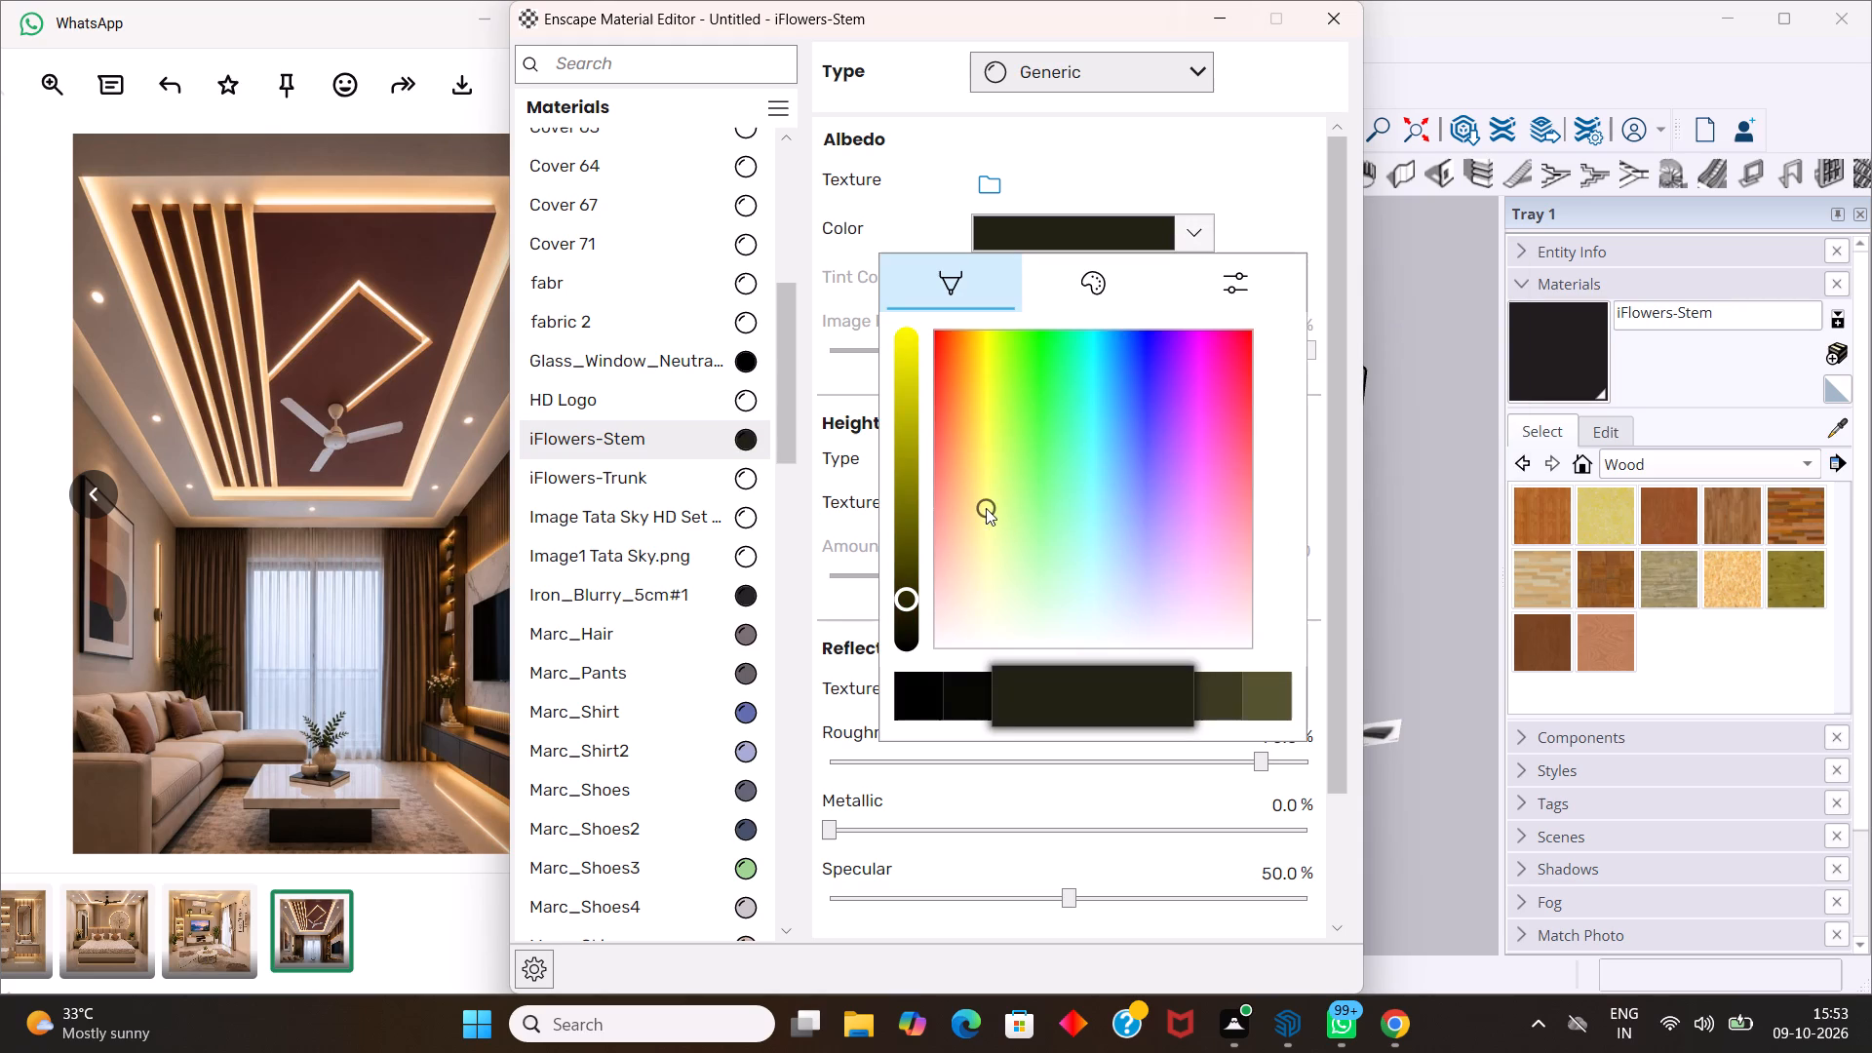
left_click(908, 340)
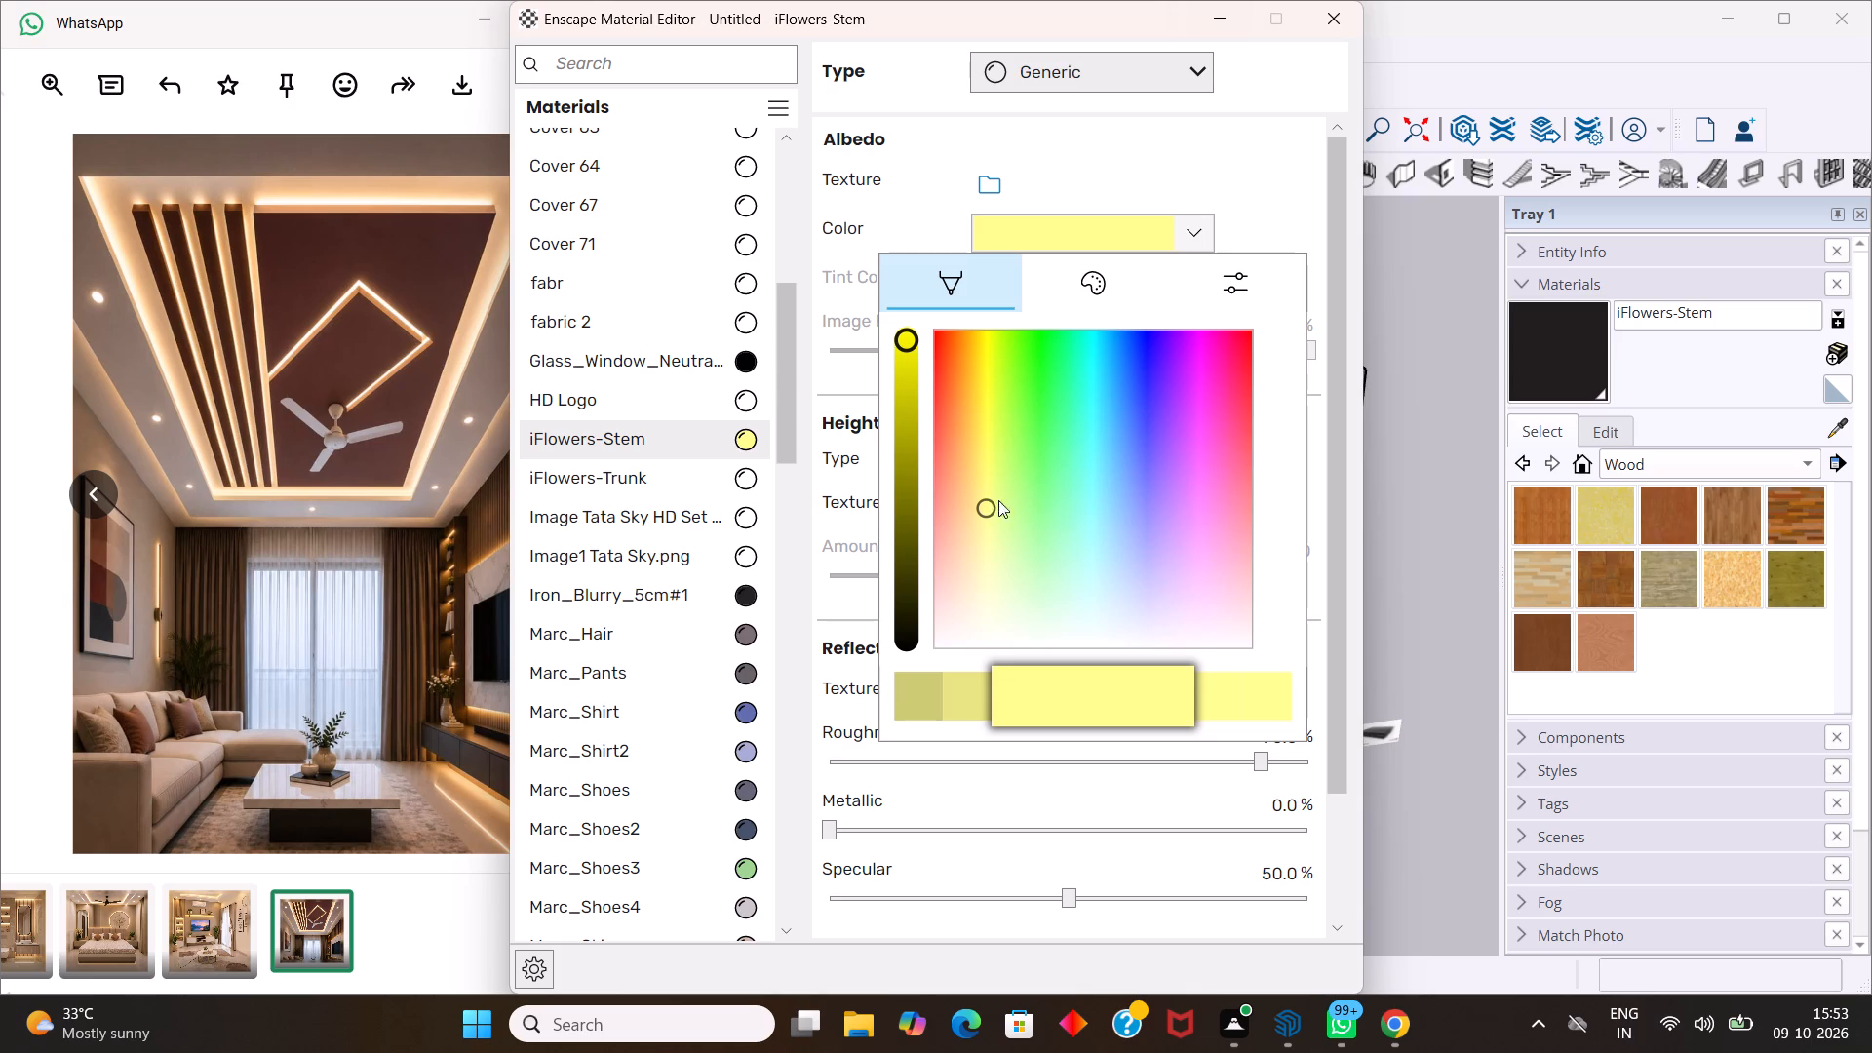
left_click(1257, 228)
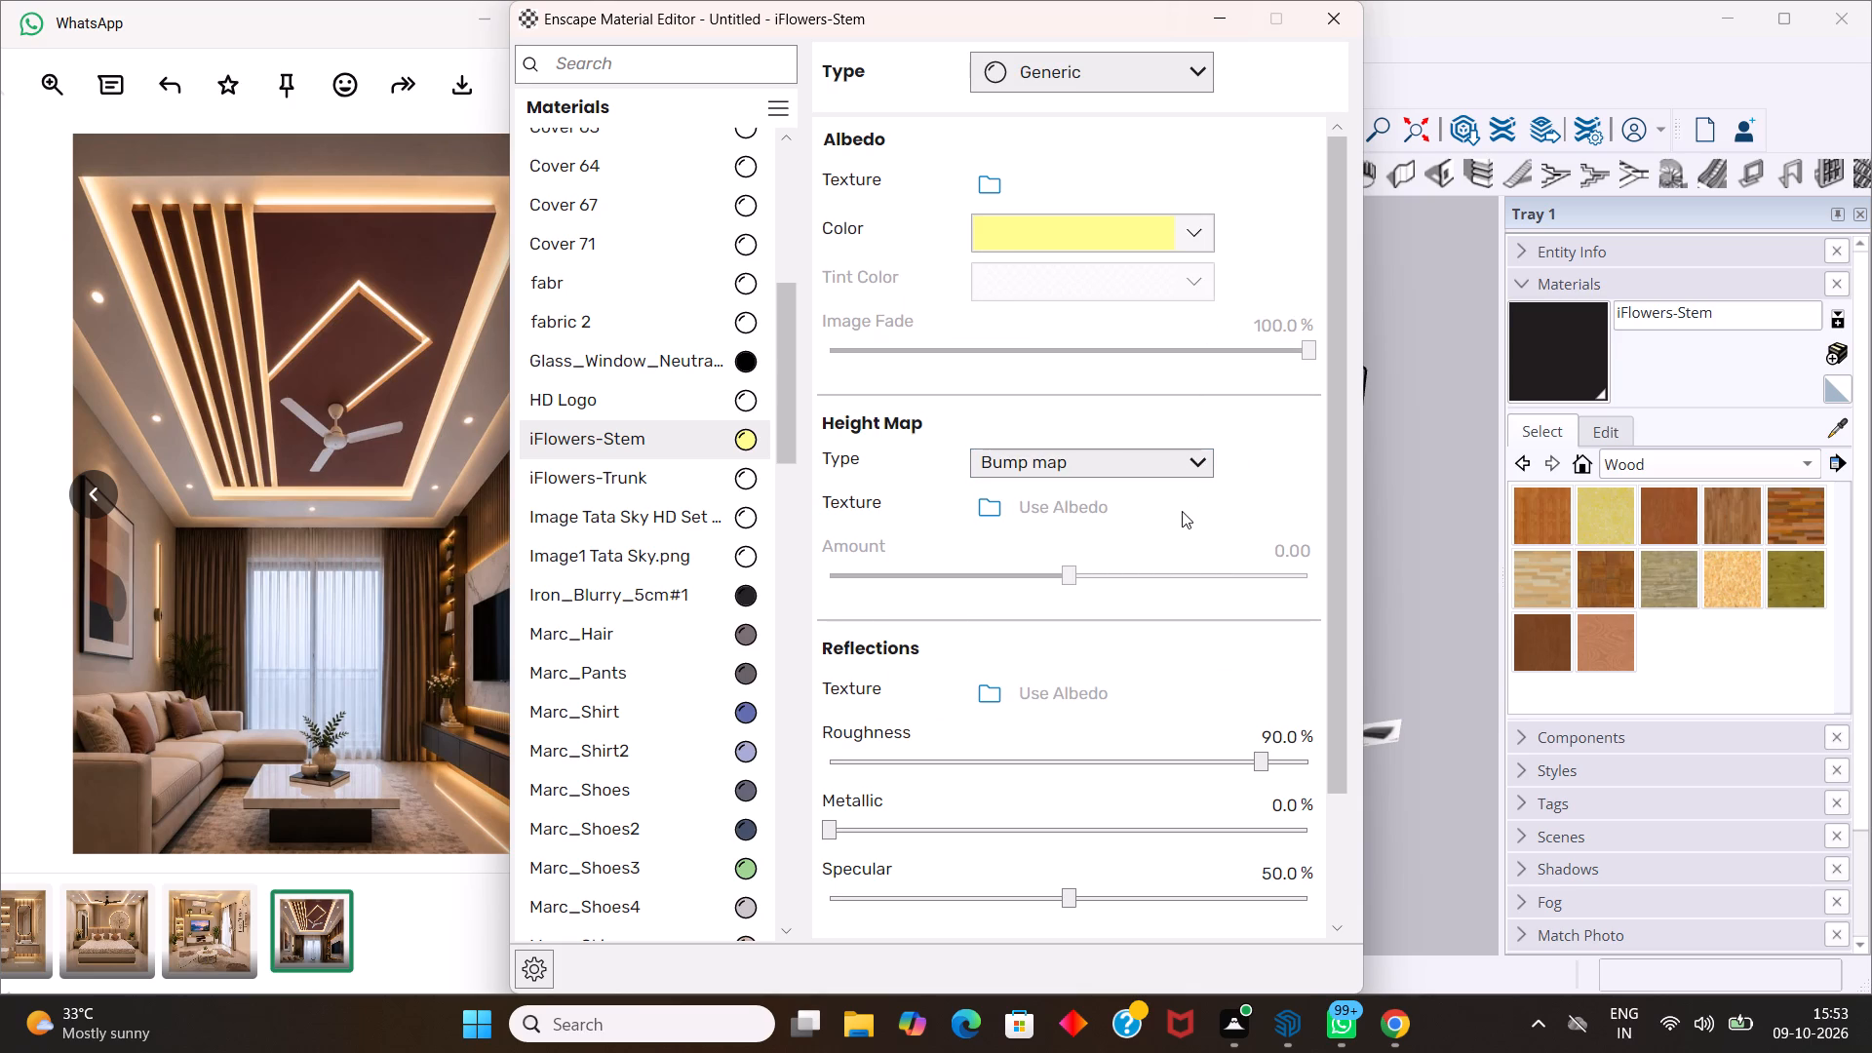
Make iFlowers-Stem a Self-illuminated material with a light yellow glow color and a luminance of about 21,095 cd/m².
left_click(1200, 71)
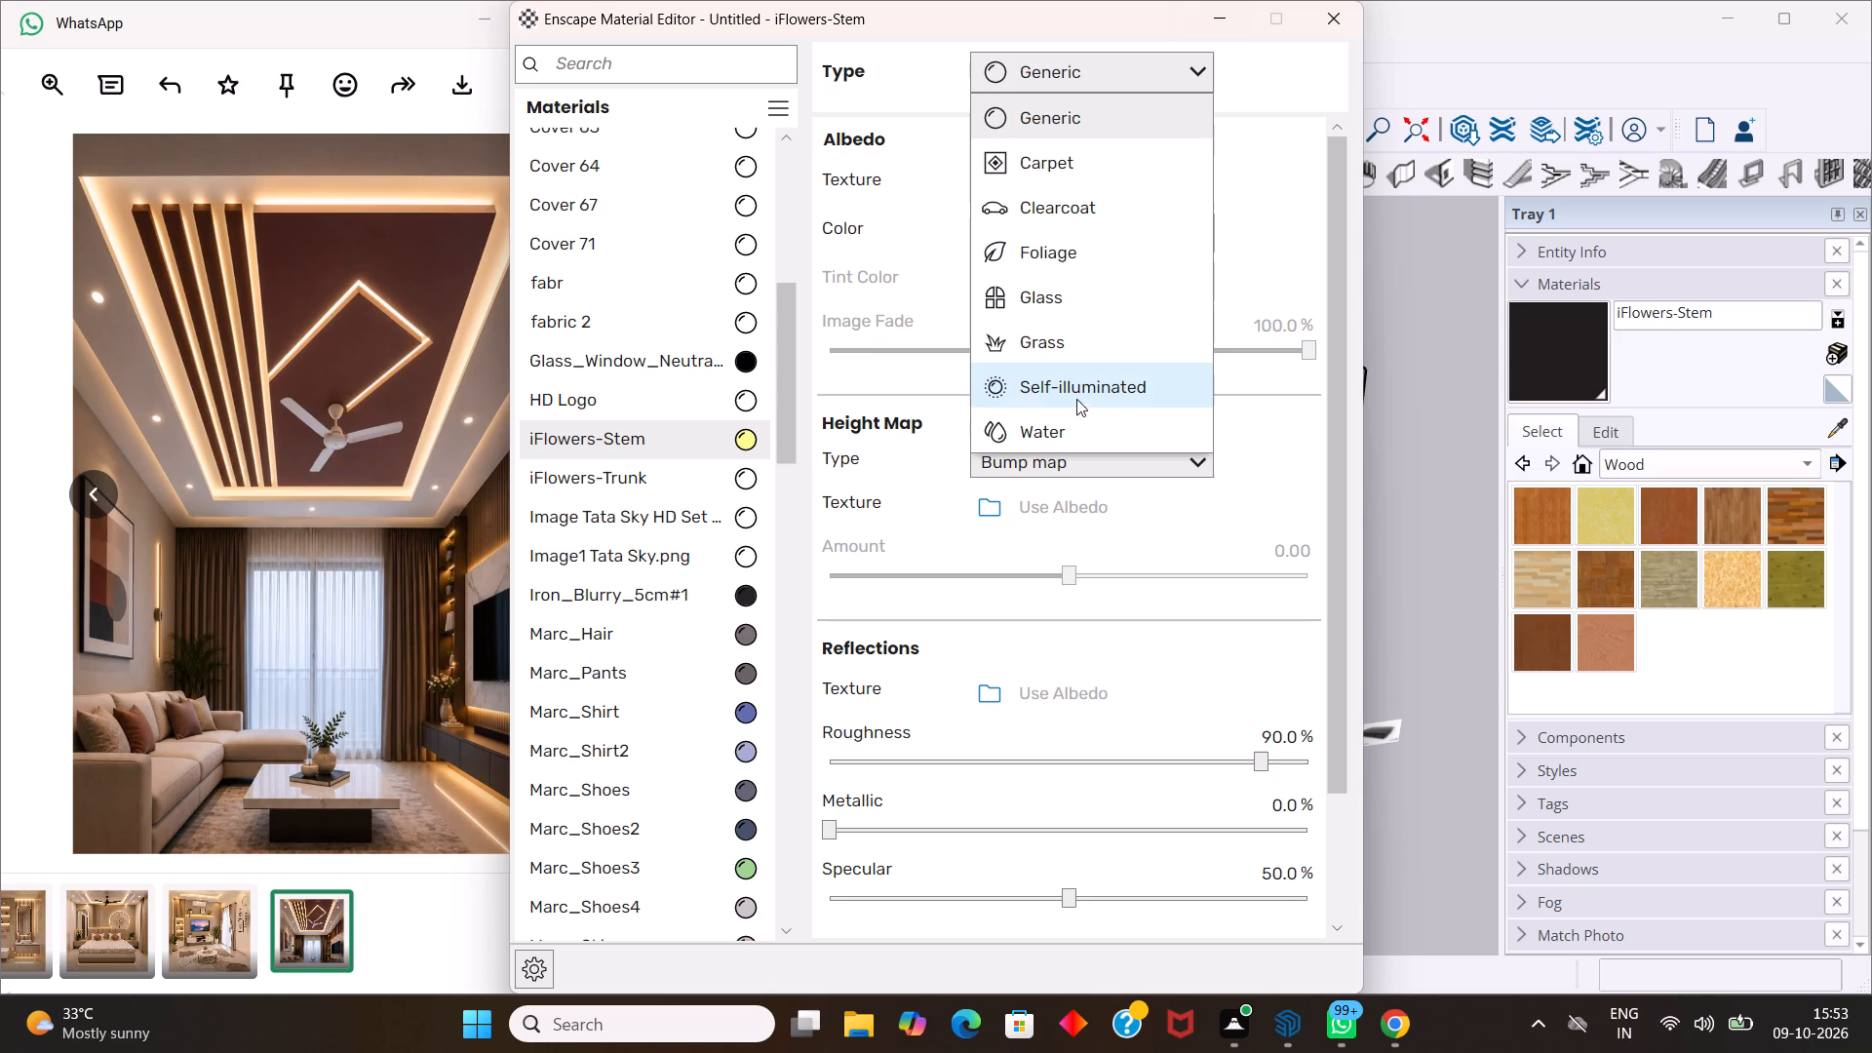
left_click(1076, 387)
left_click(1189, 258)
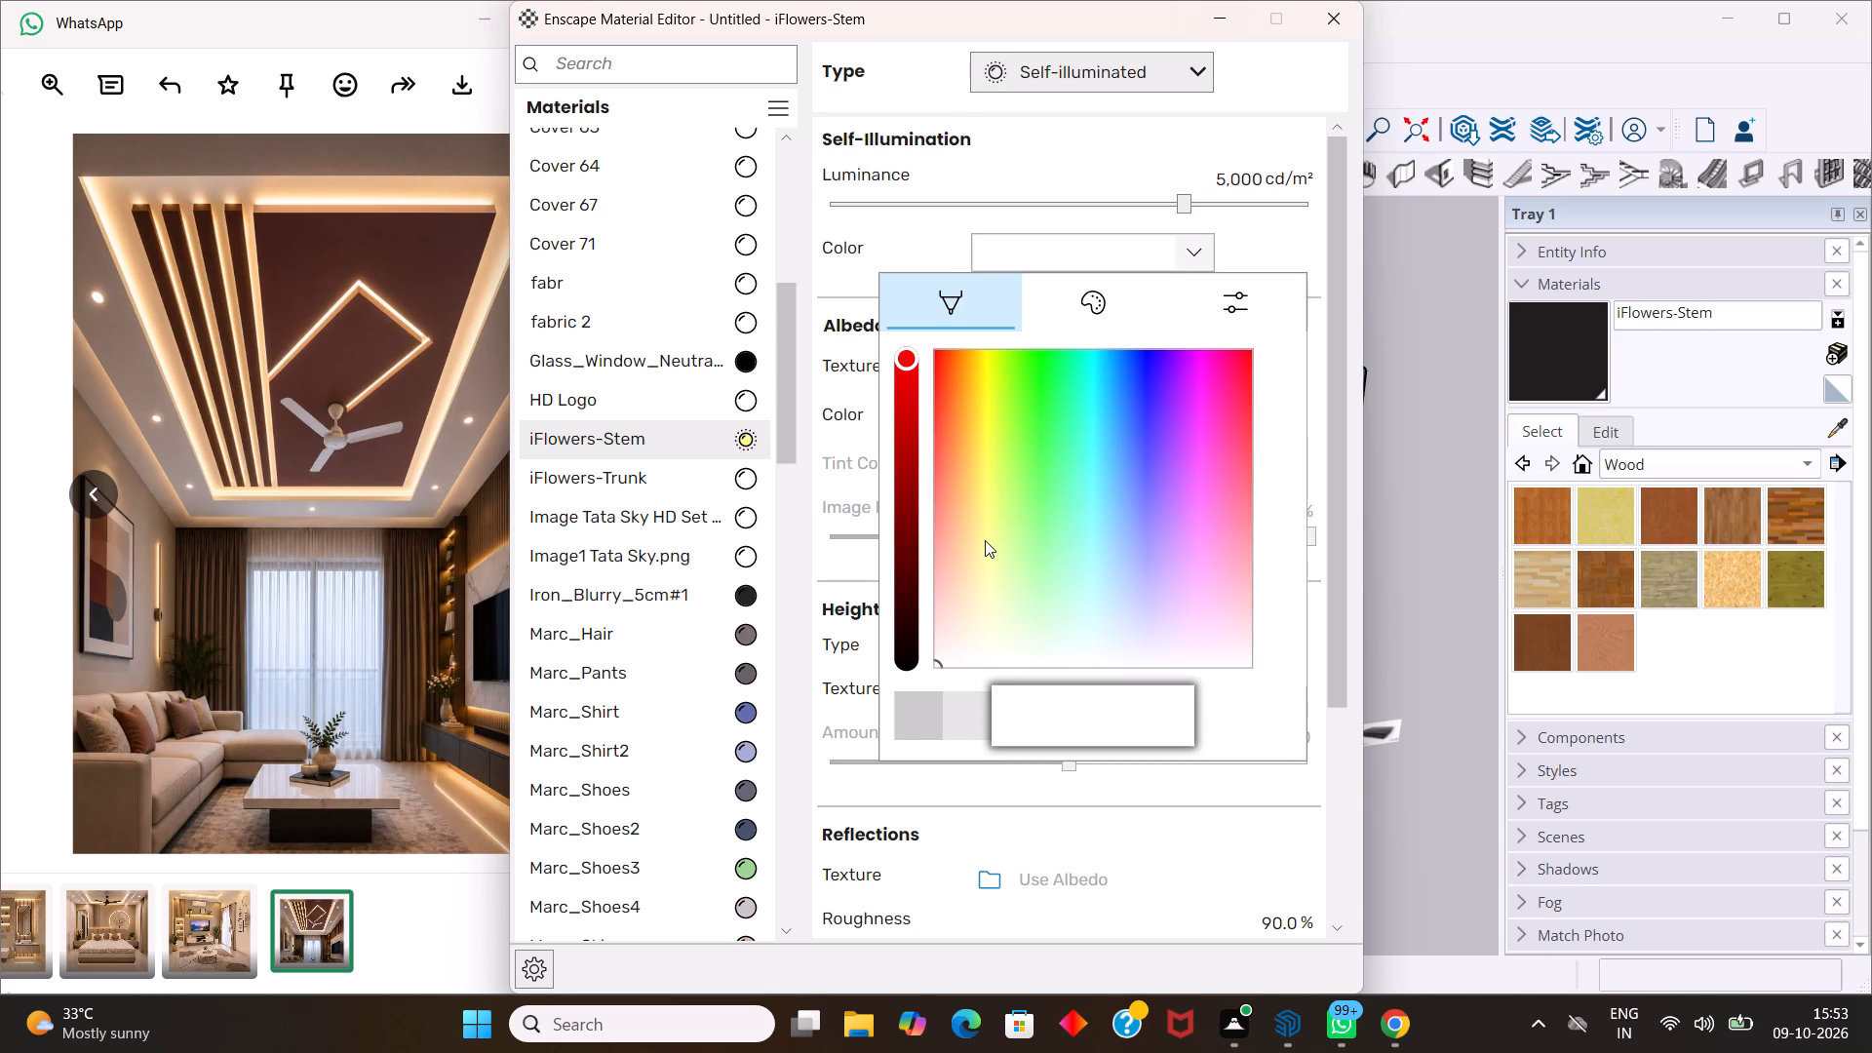
left_click(985, 540)
left_click(1285, 248)
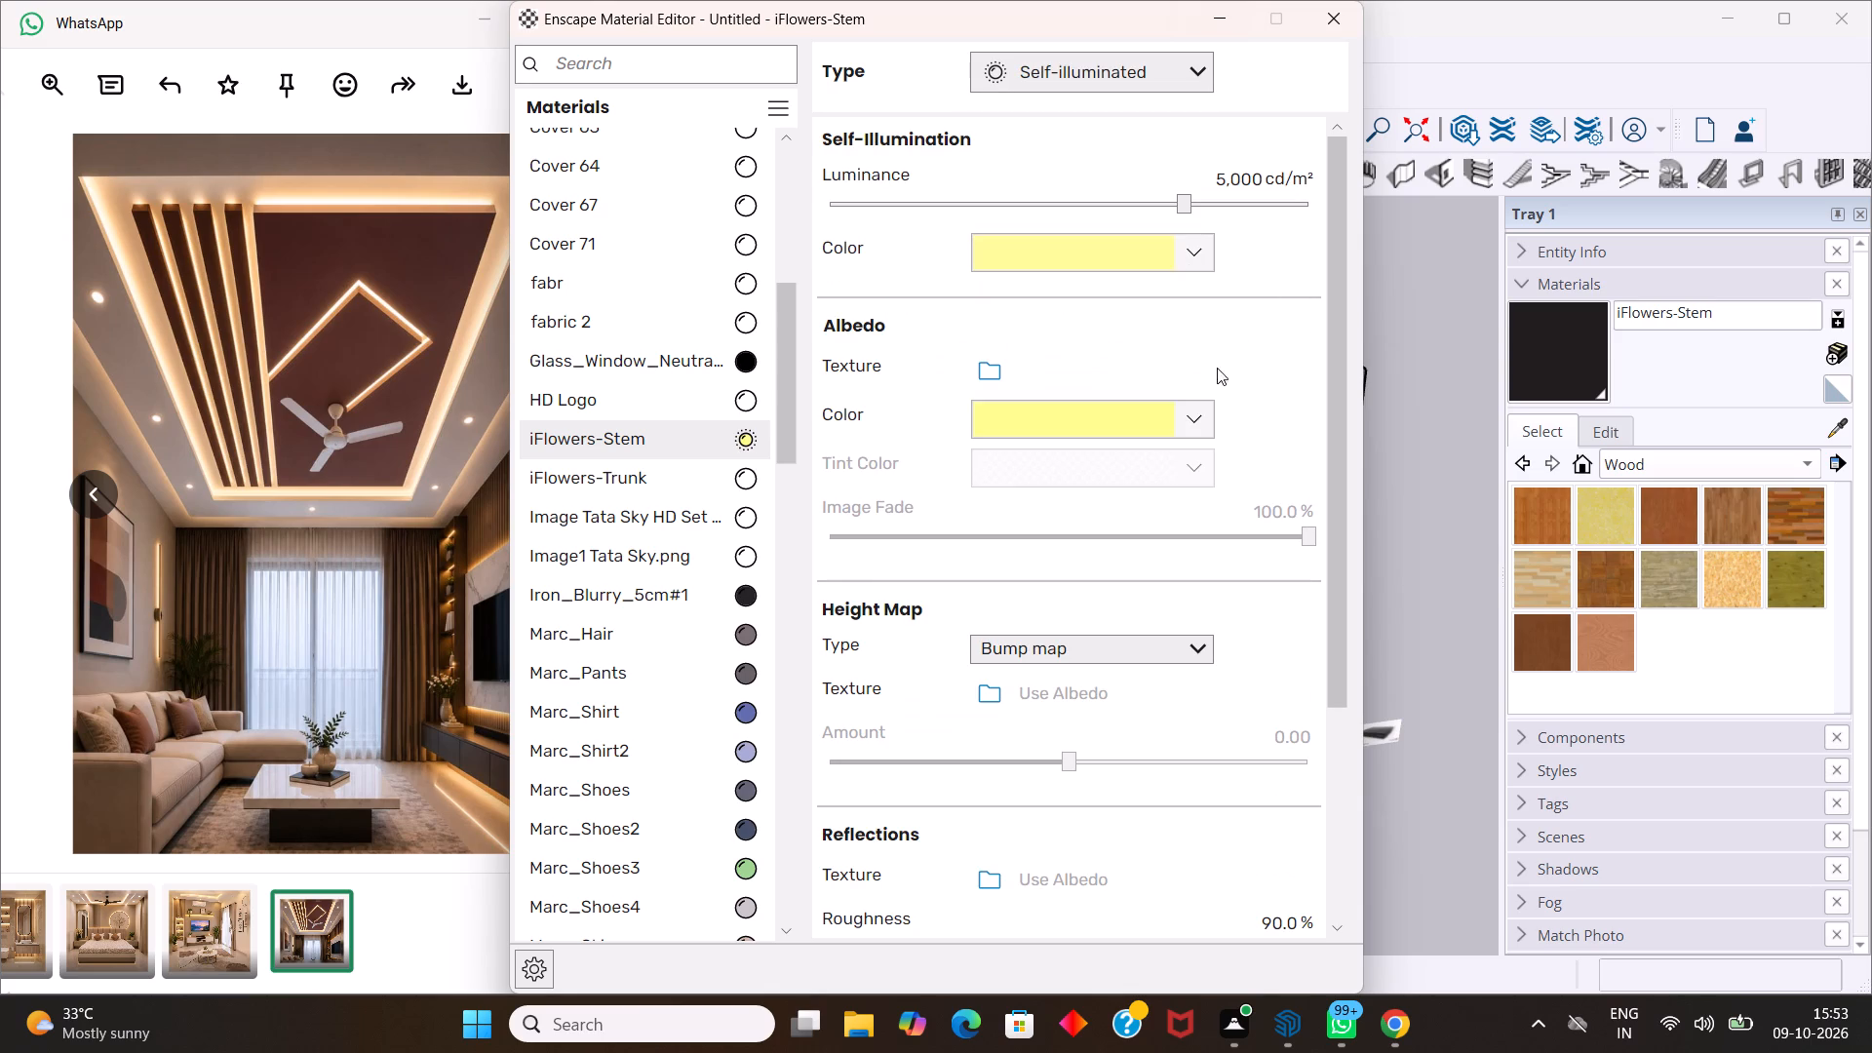
left_click(1244, 203)
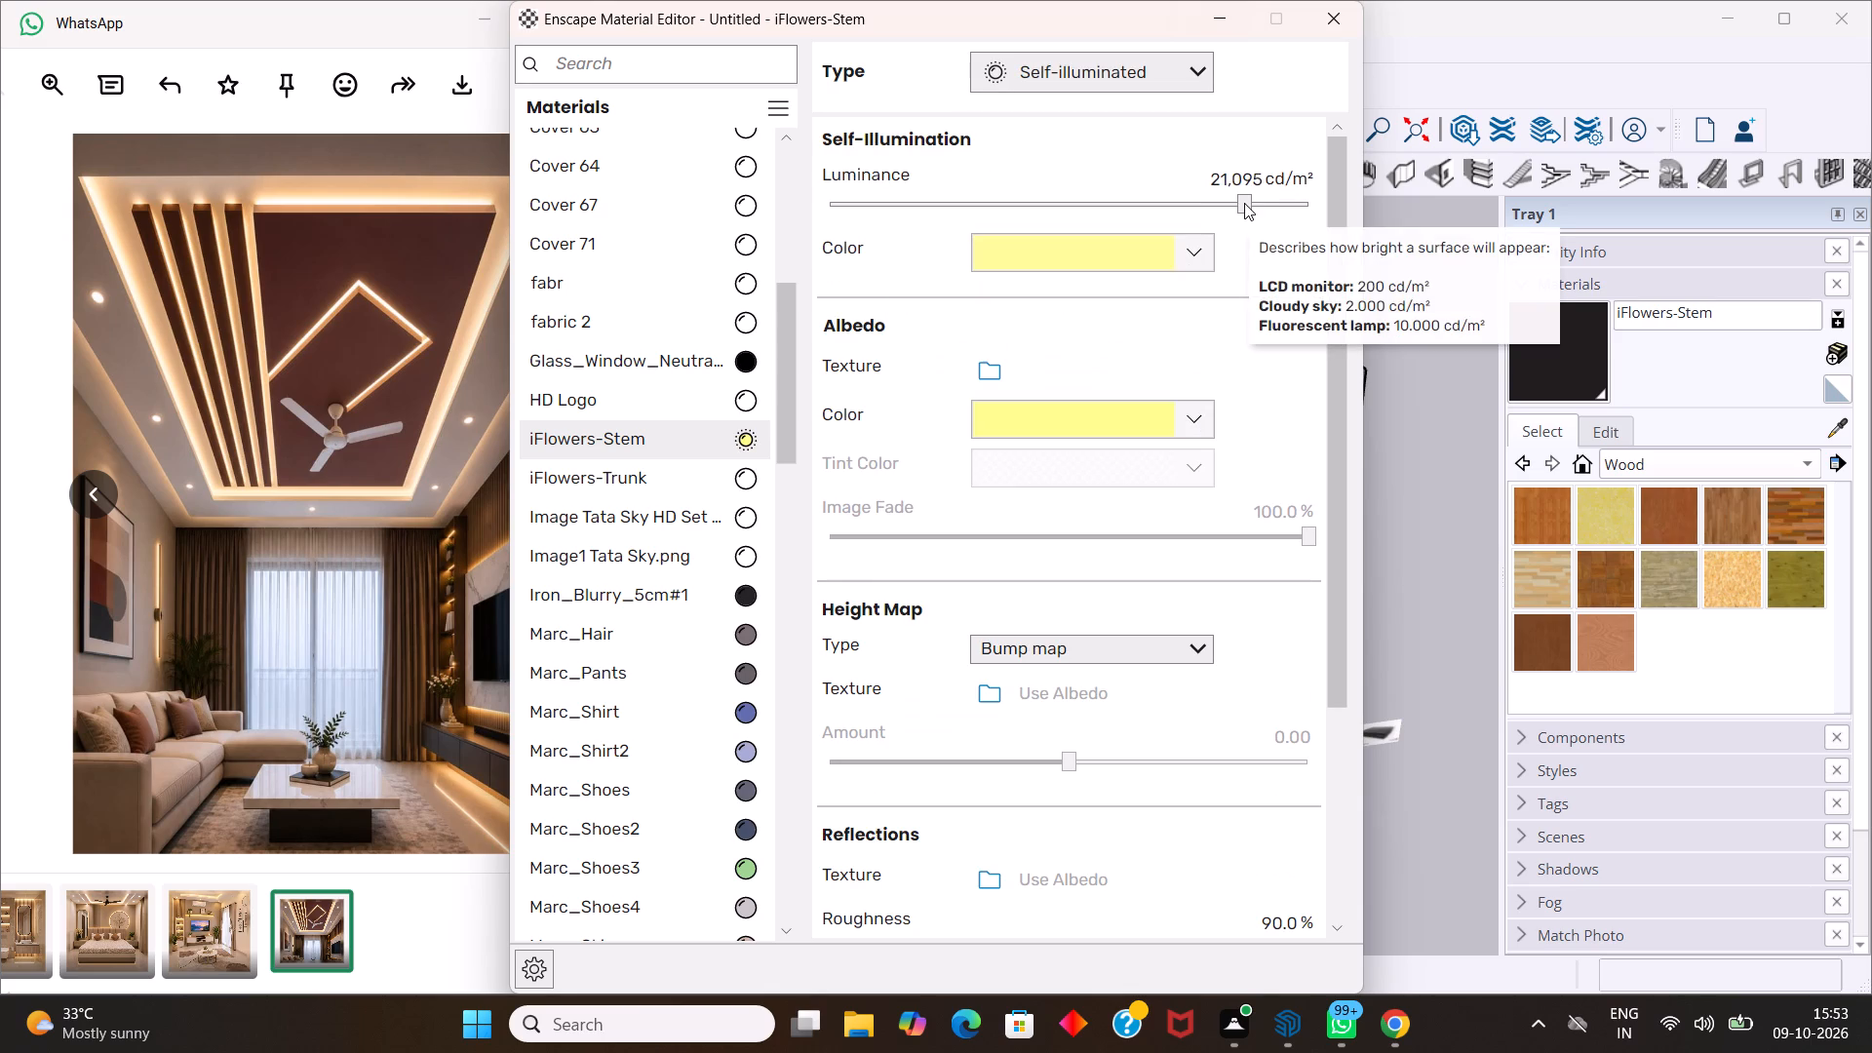
Lighten the albedo color of iFlowers-Stem to a pale cream yellow.
left_click(1193, 413)
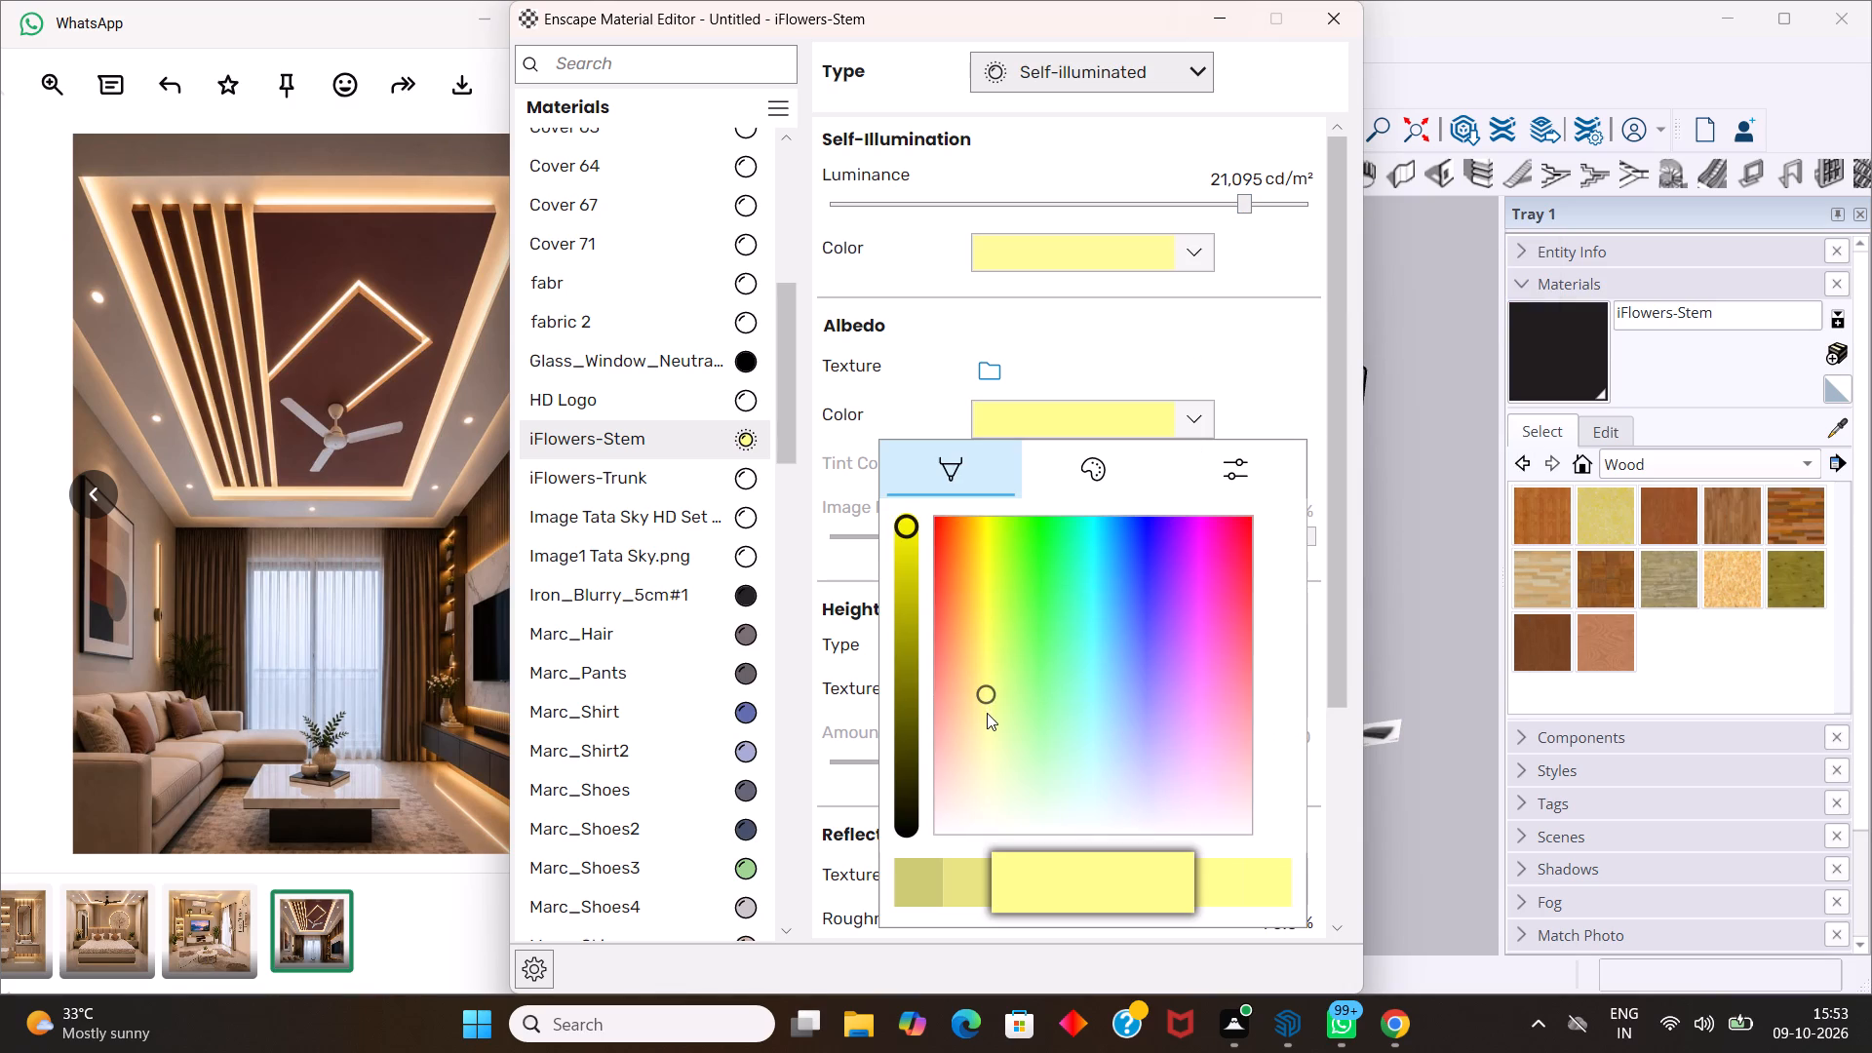
left_click(987, 716)
left_click(987, 729)
left_click(987, 758)
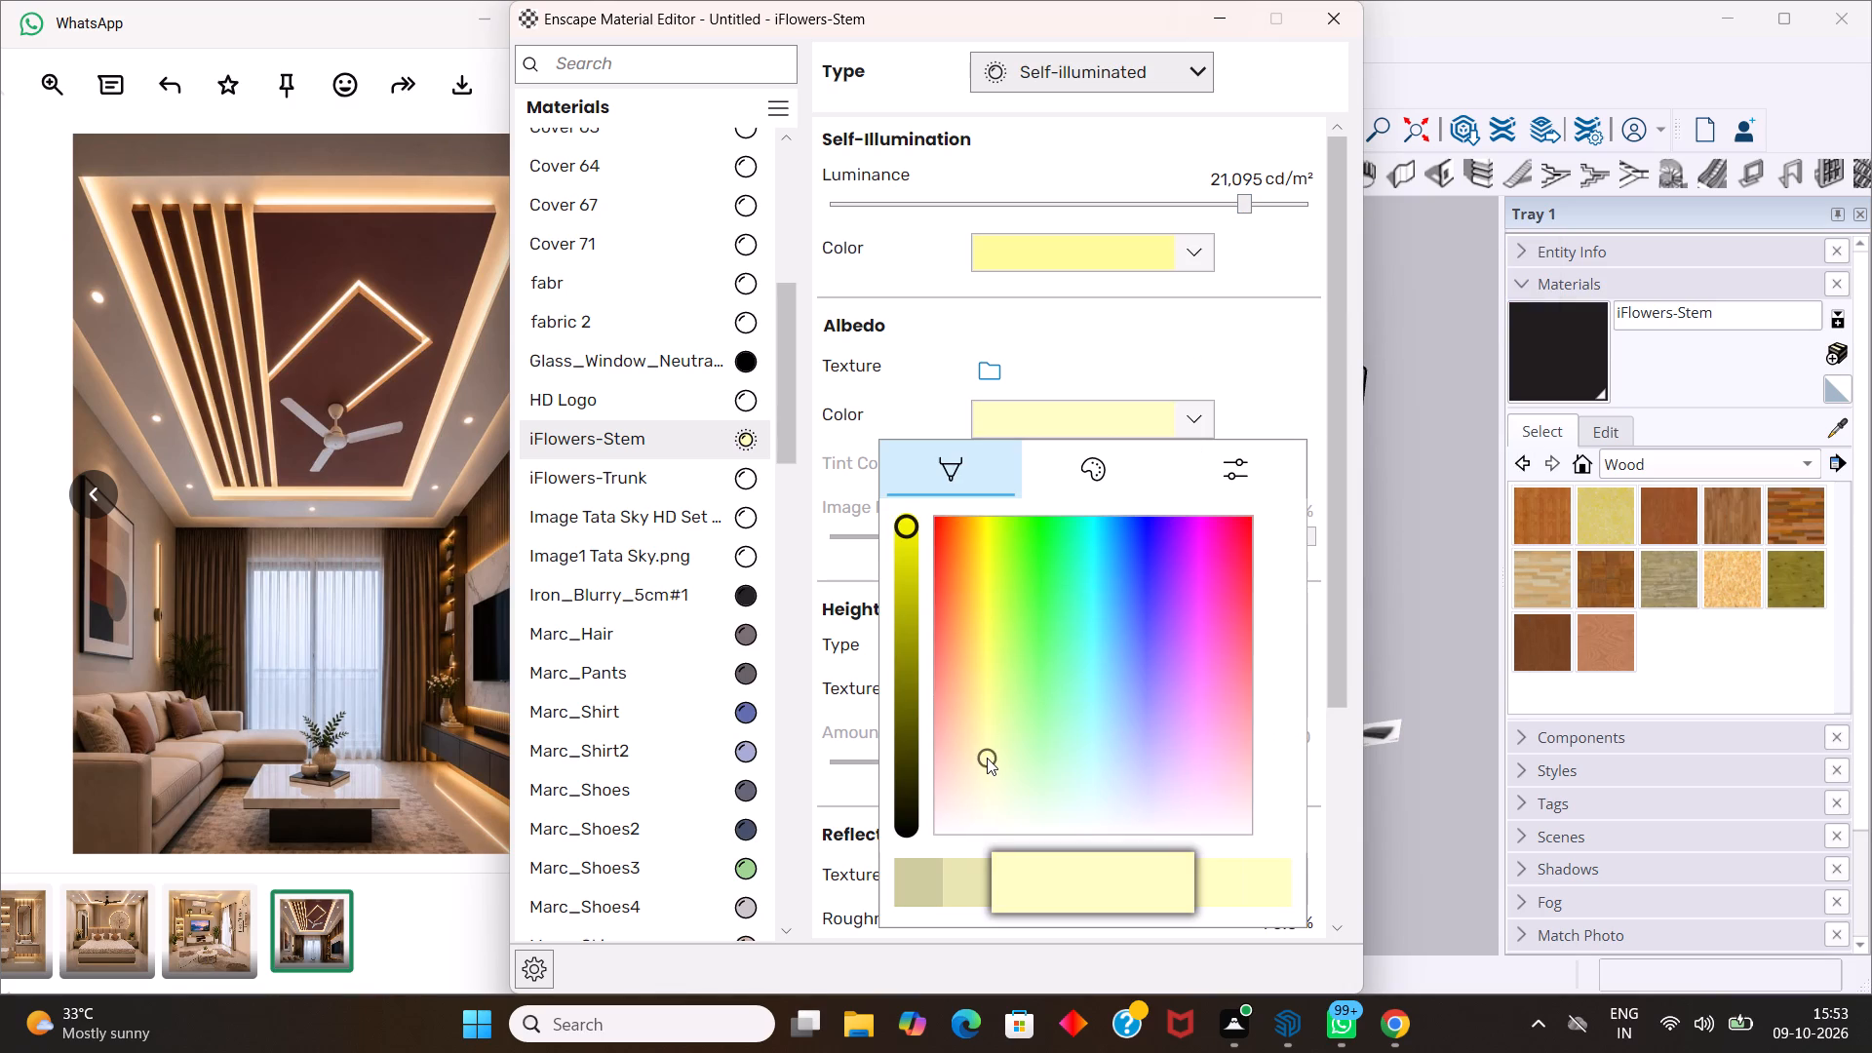
left_click(987, 792)
left_click(988, 762)
Lighten the self-illumination color of iFlowers-Stem to a pale cream yellow matching its albedo.
left_click(1212, 246)
left_click(1197, 254)
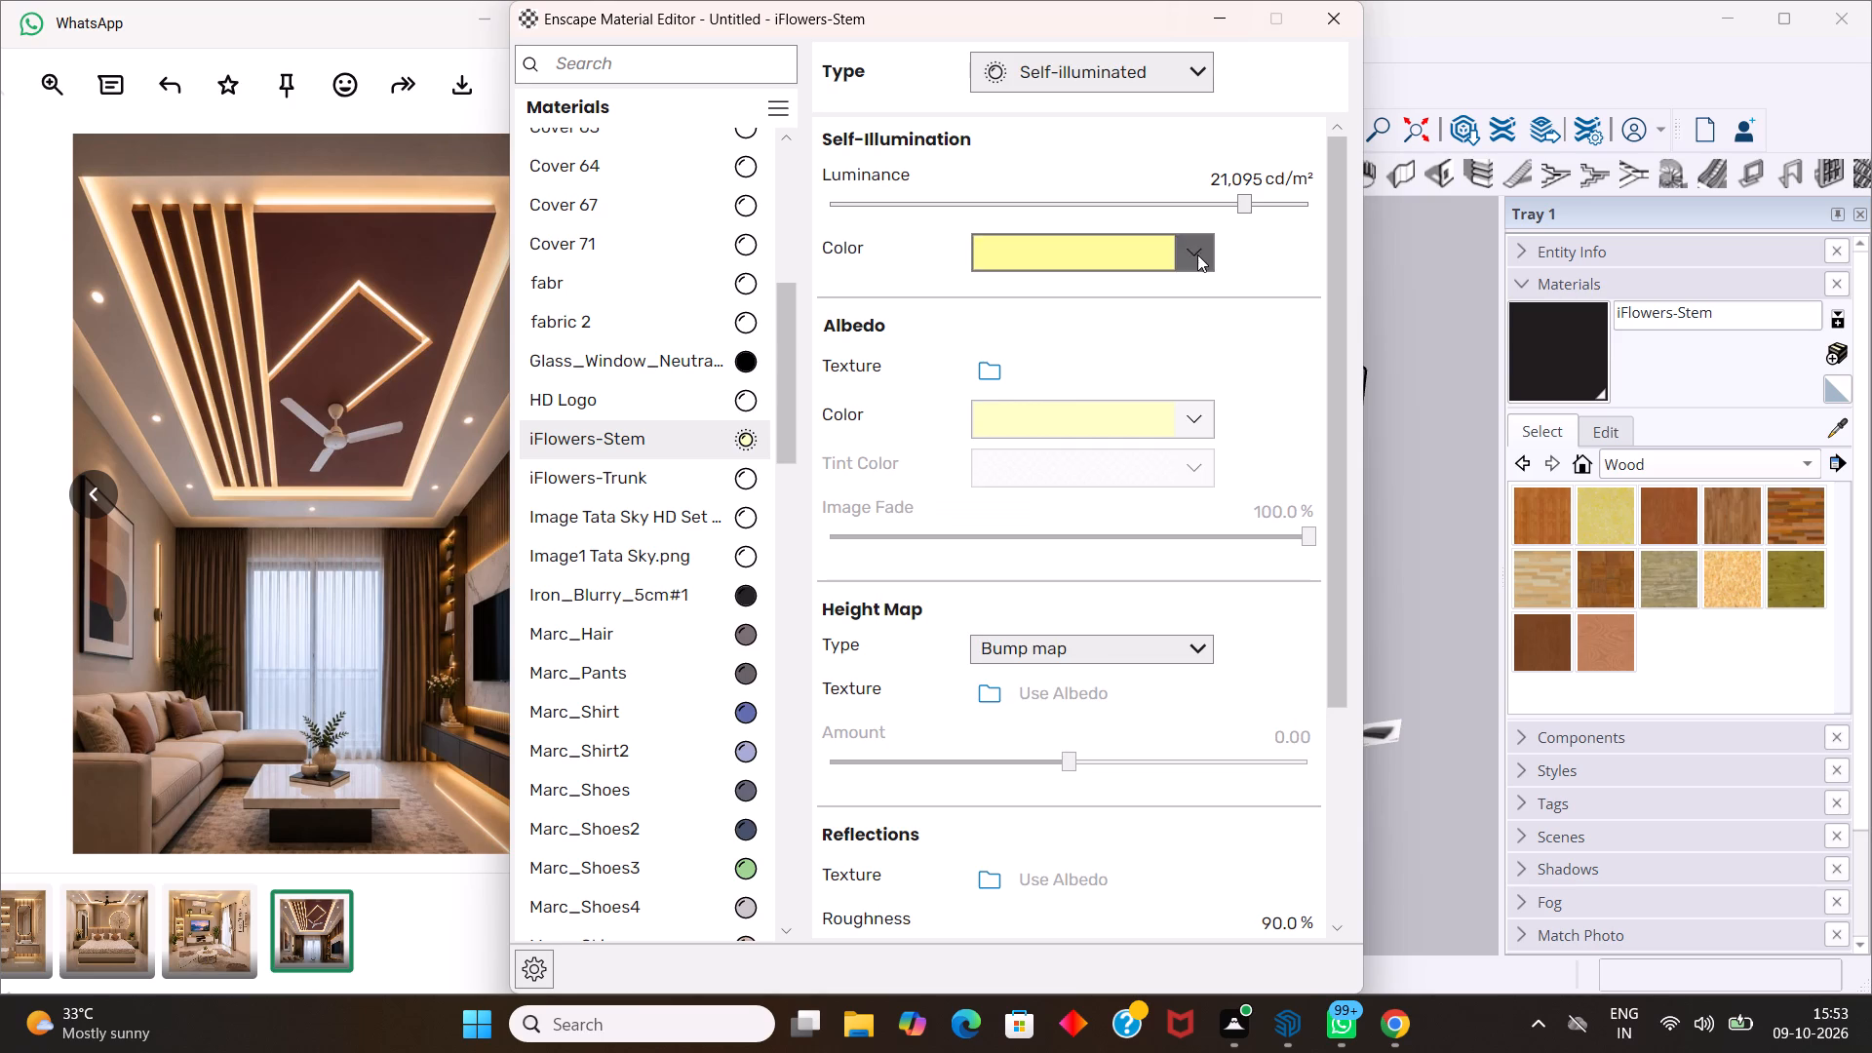
left_click(991, 601)
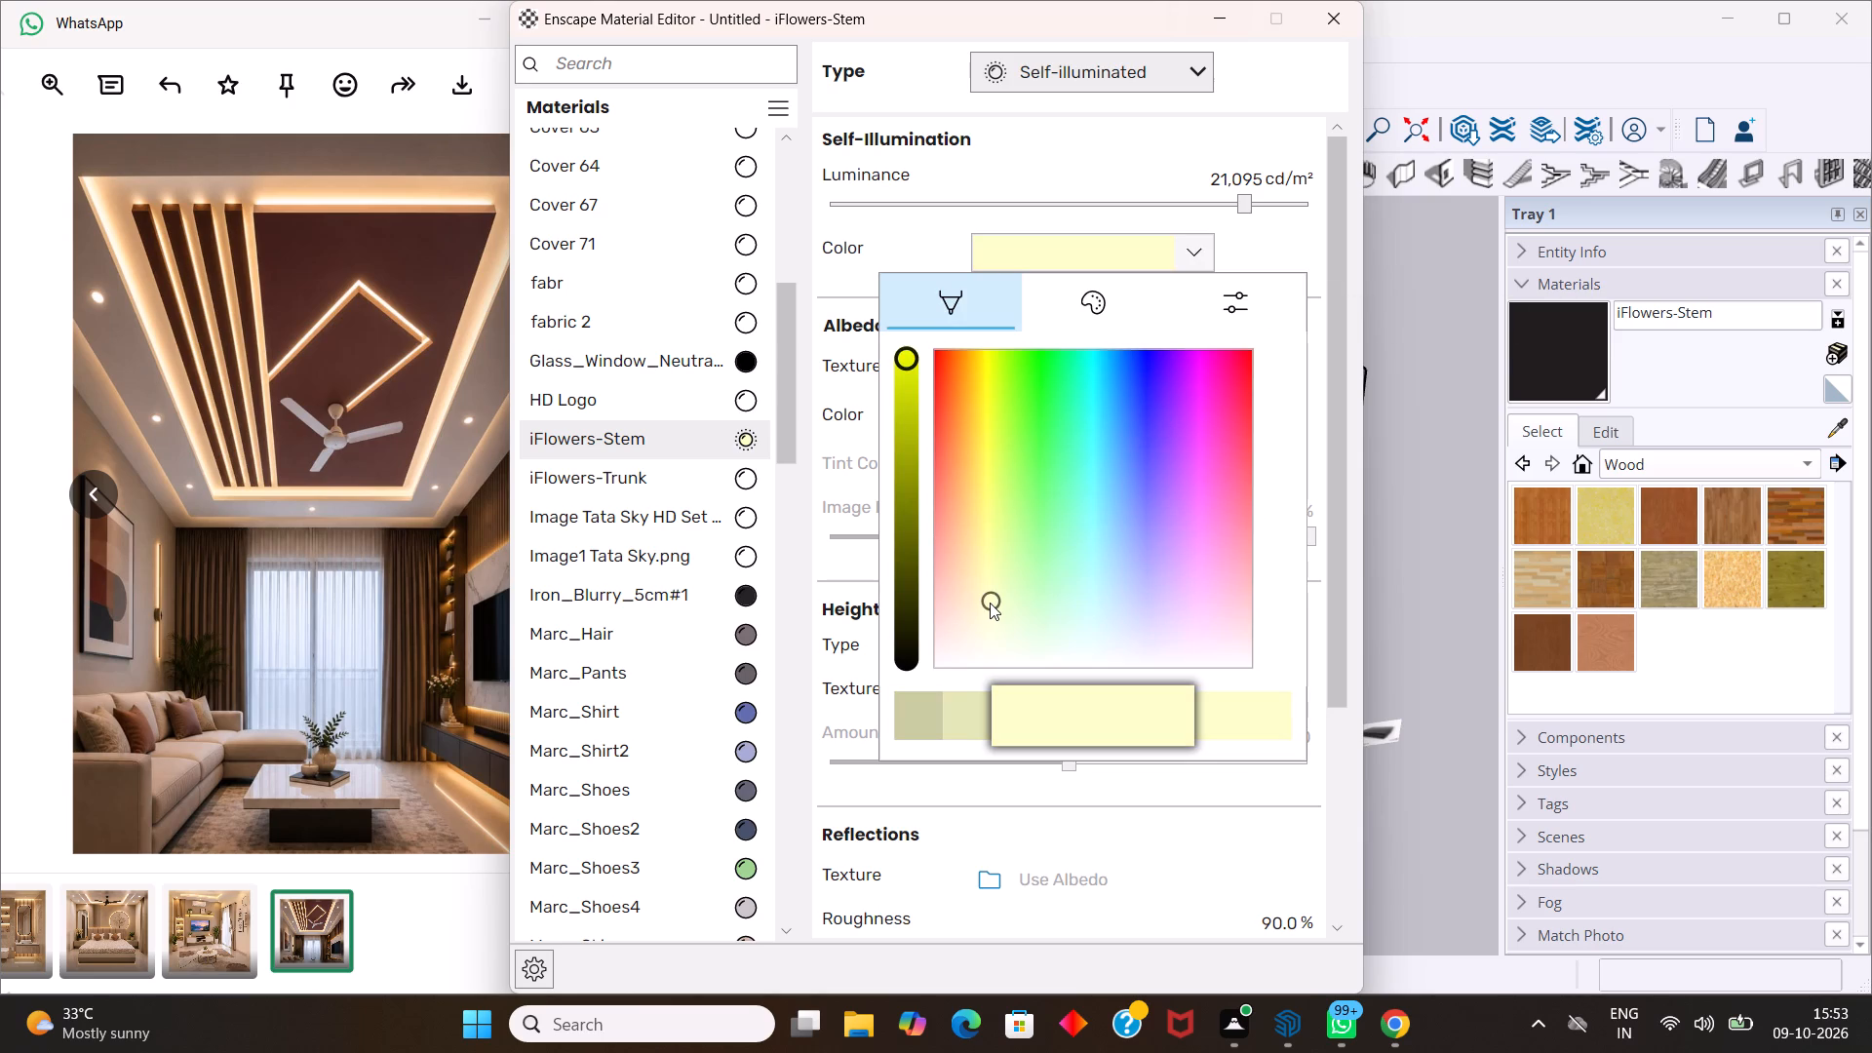
left_click(987, 590)
left_click(1261, 264)
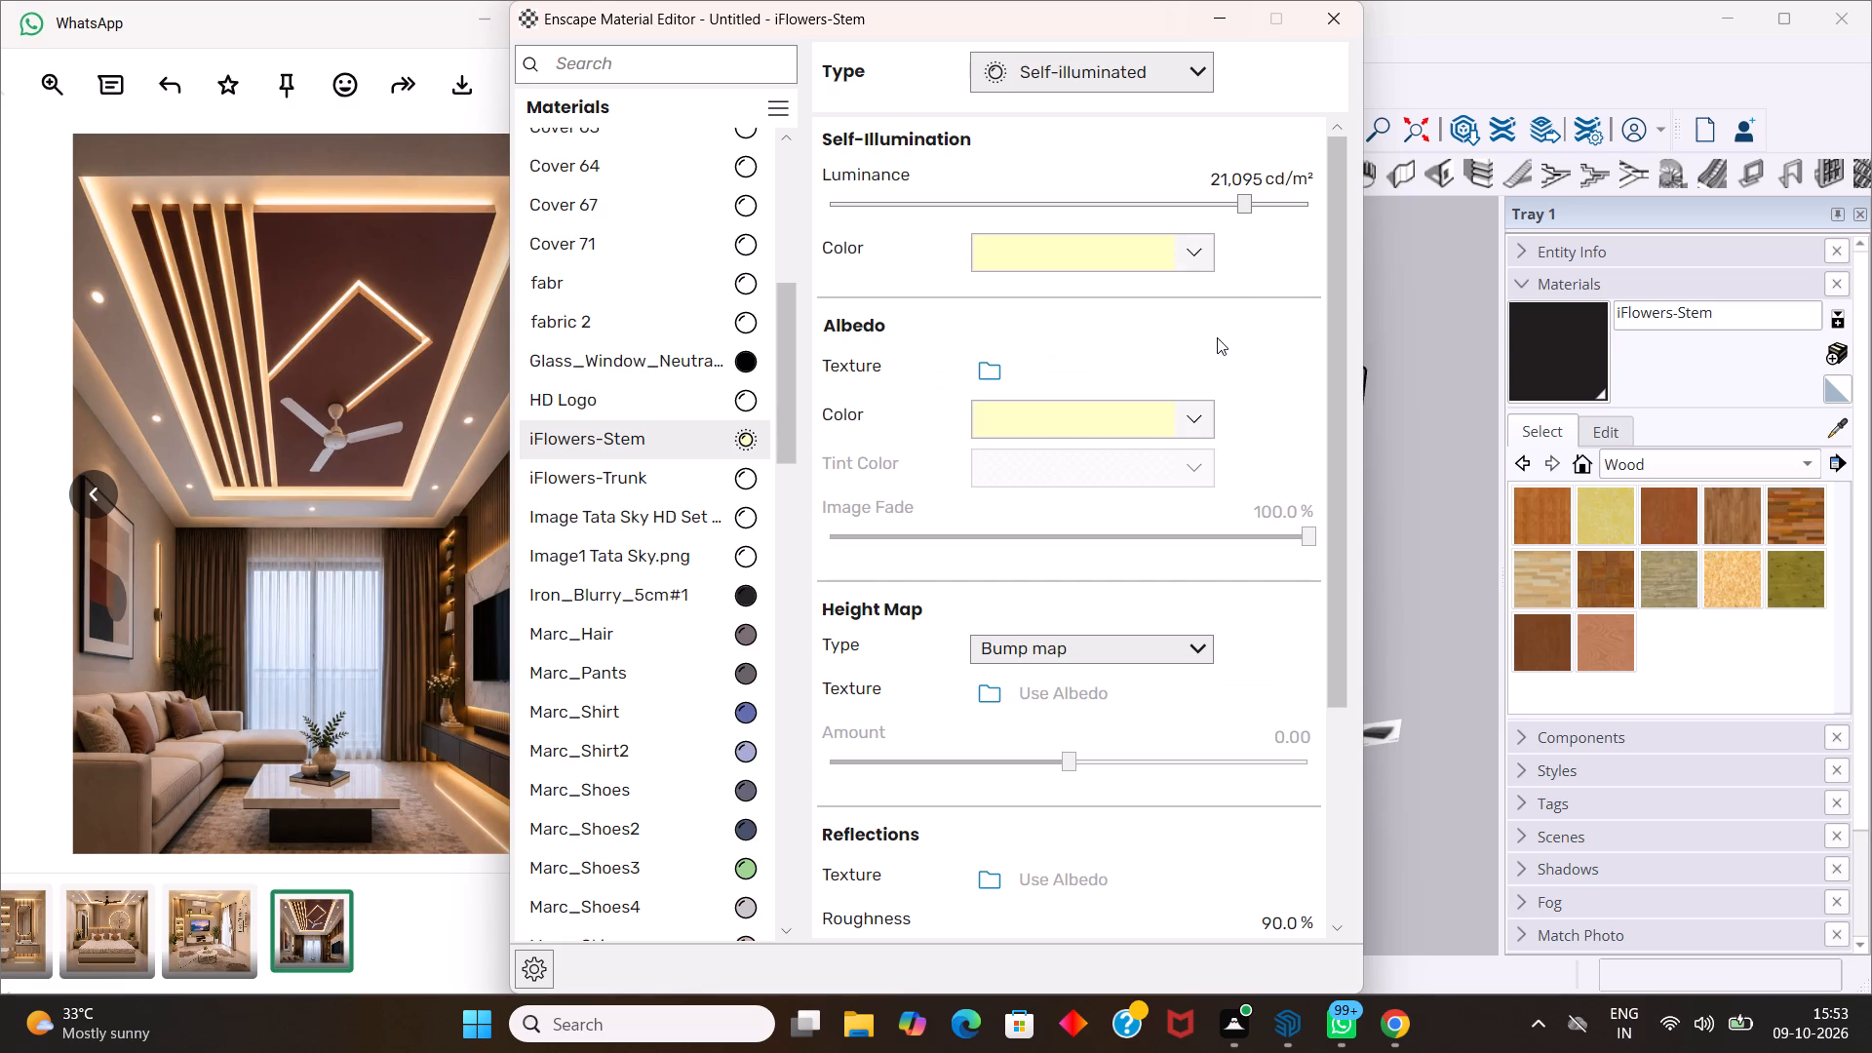
Reduce the reflection roughness of iFlowers-Stem to about 0.3%.
scroll(1216, 342, "down", 3)
scroll(1215, 423, "down", 2)
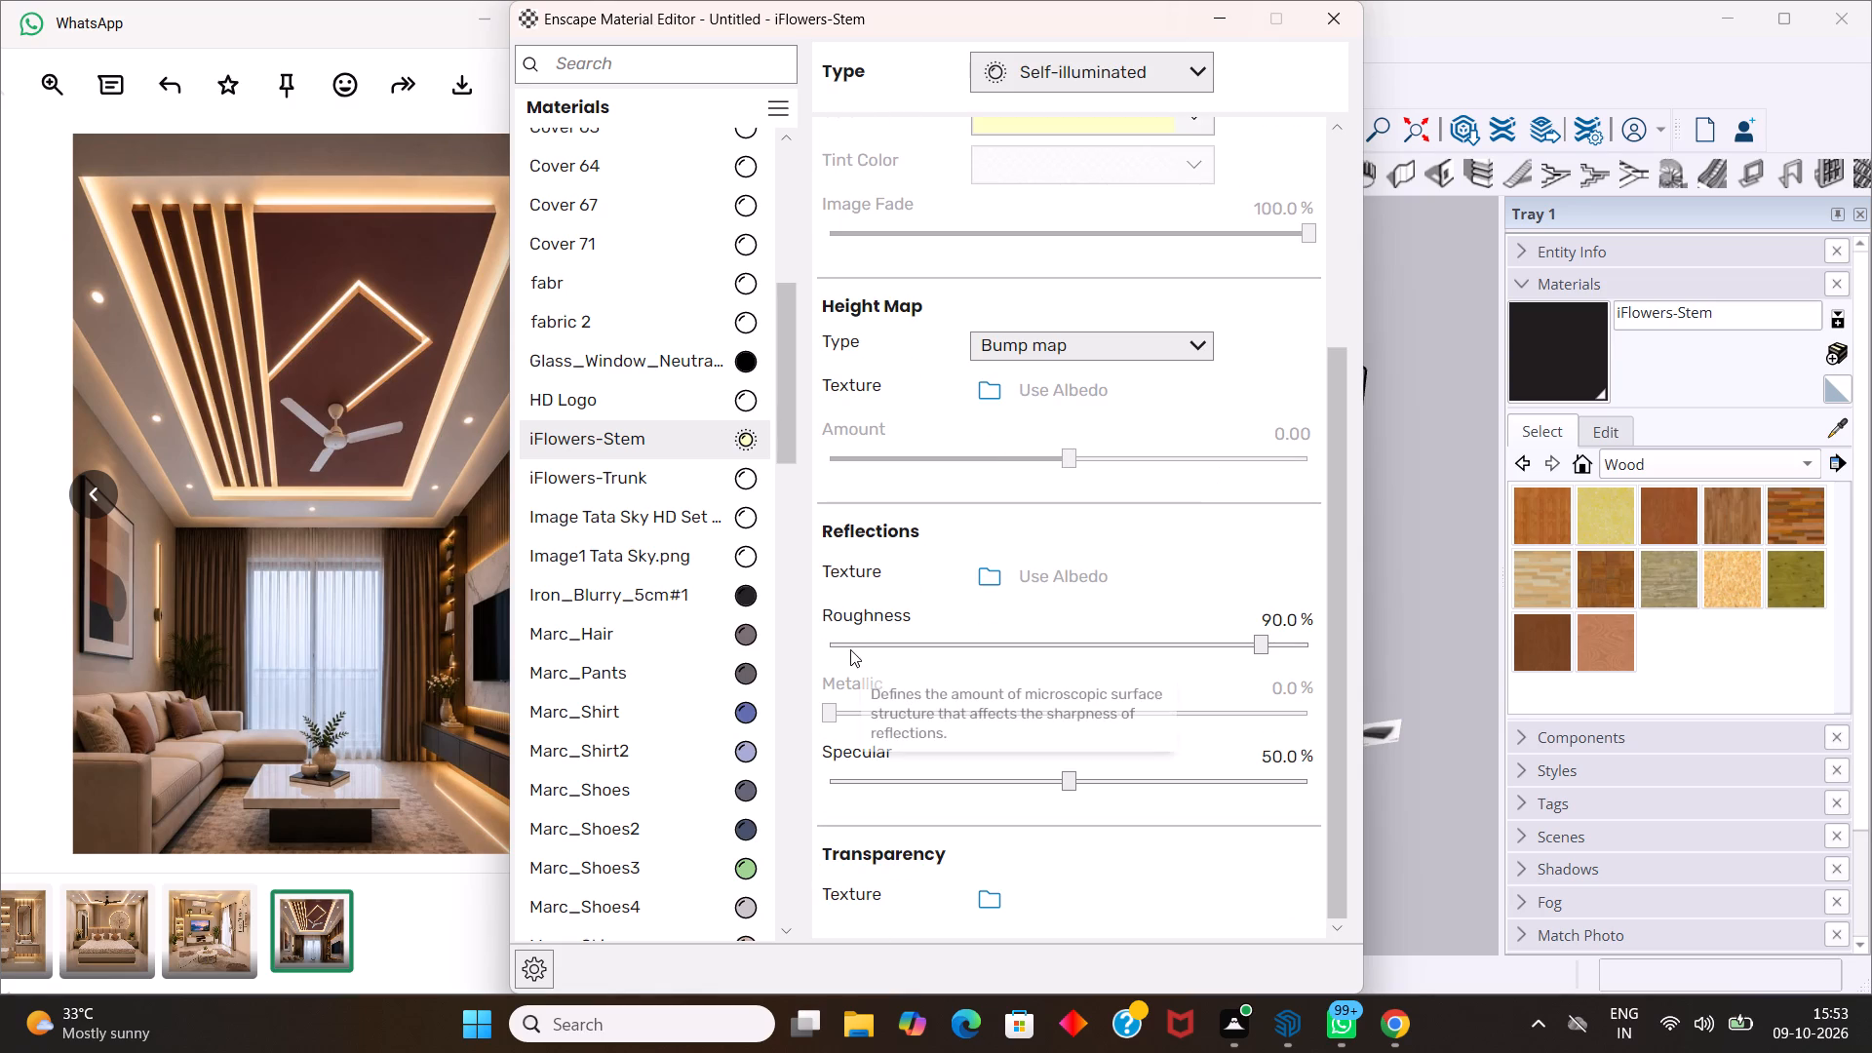
left_click(831, 643)
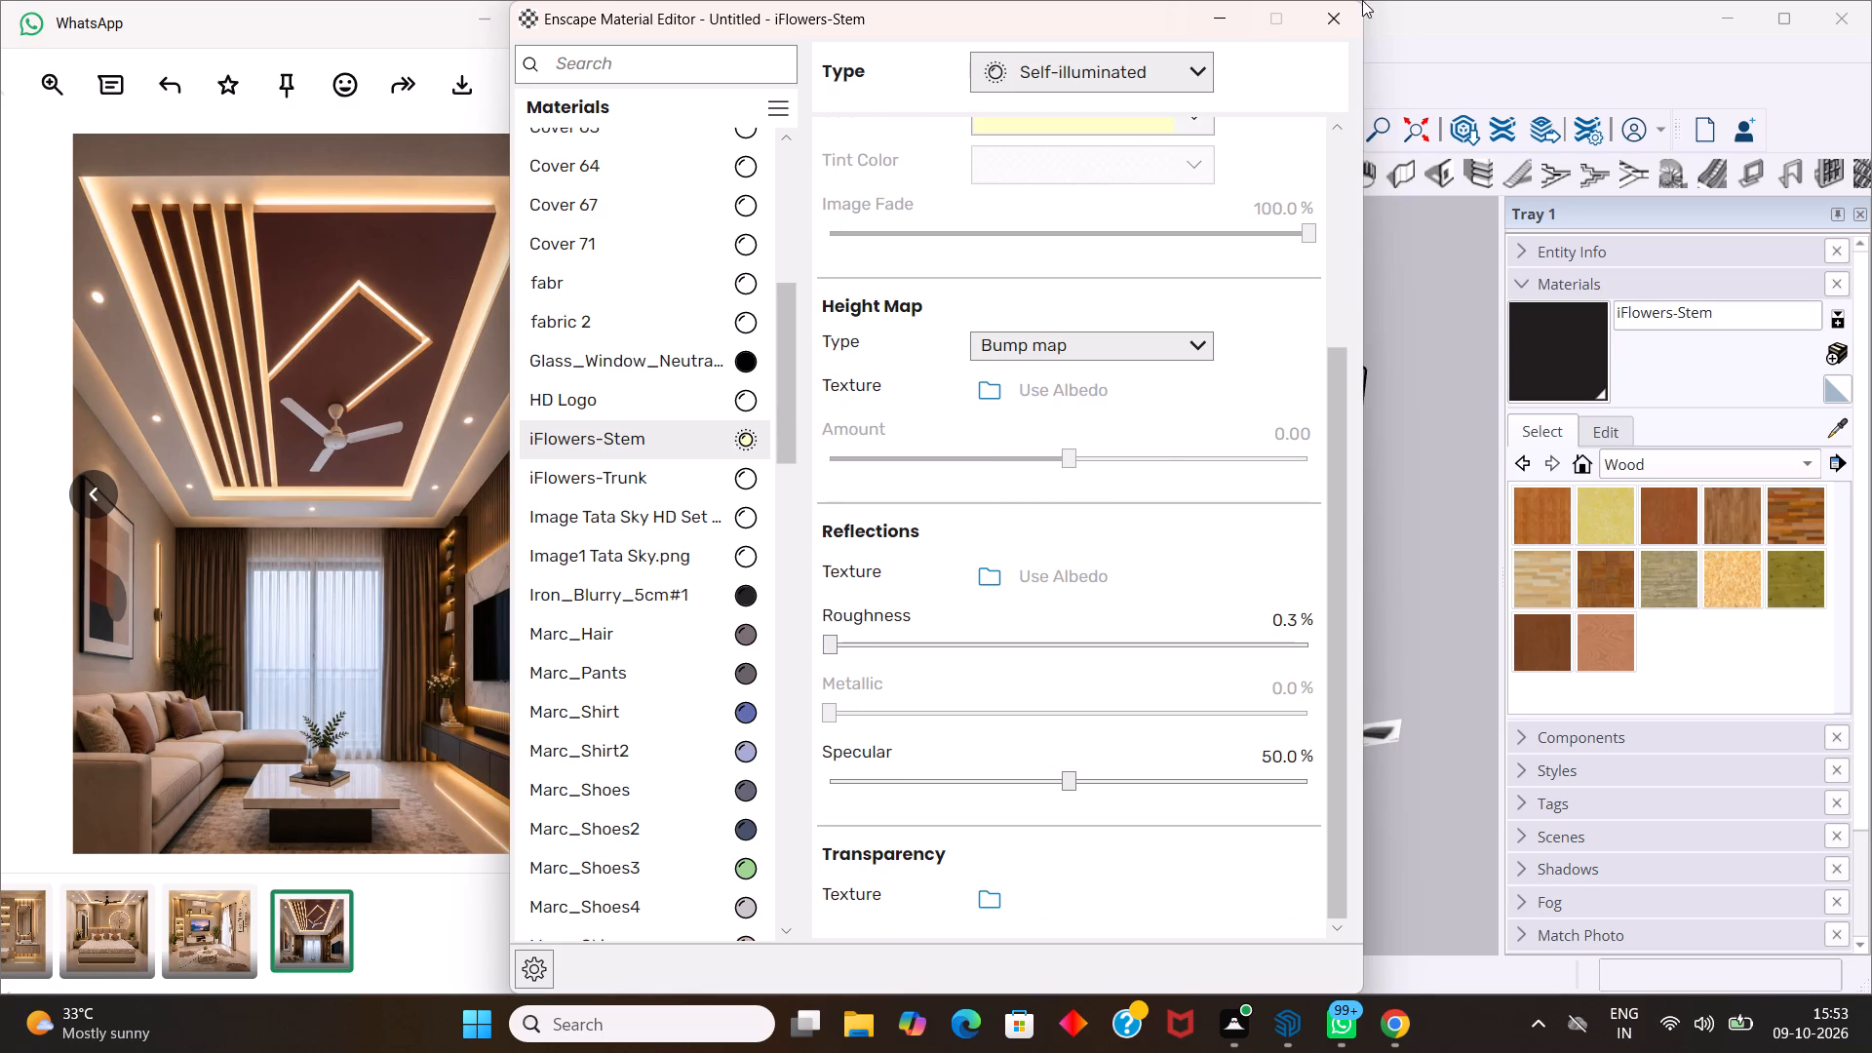